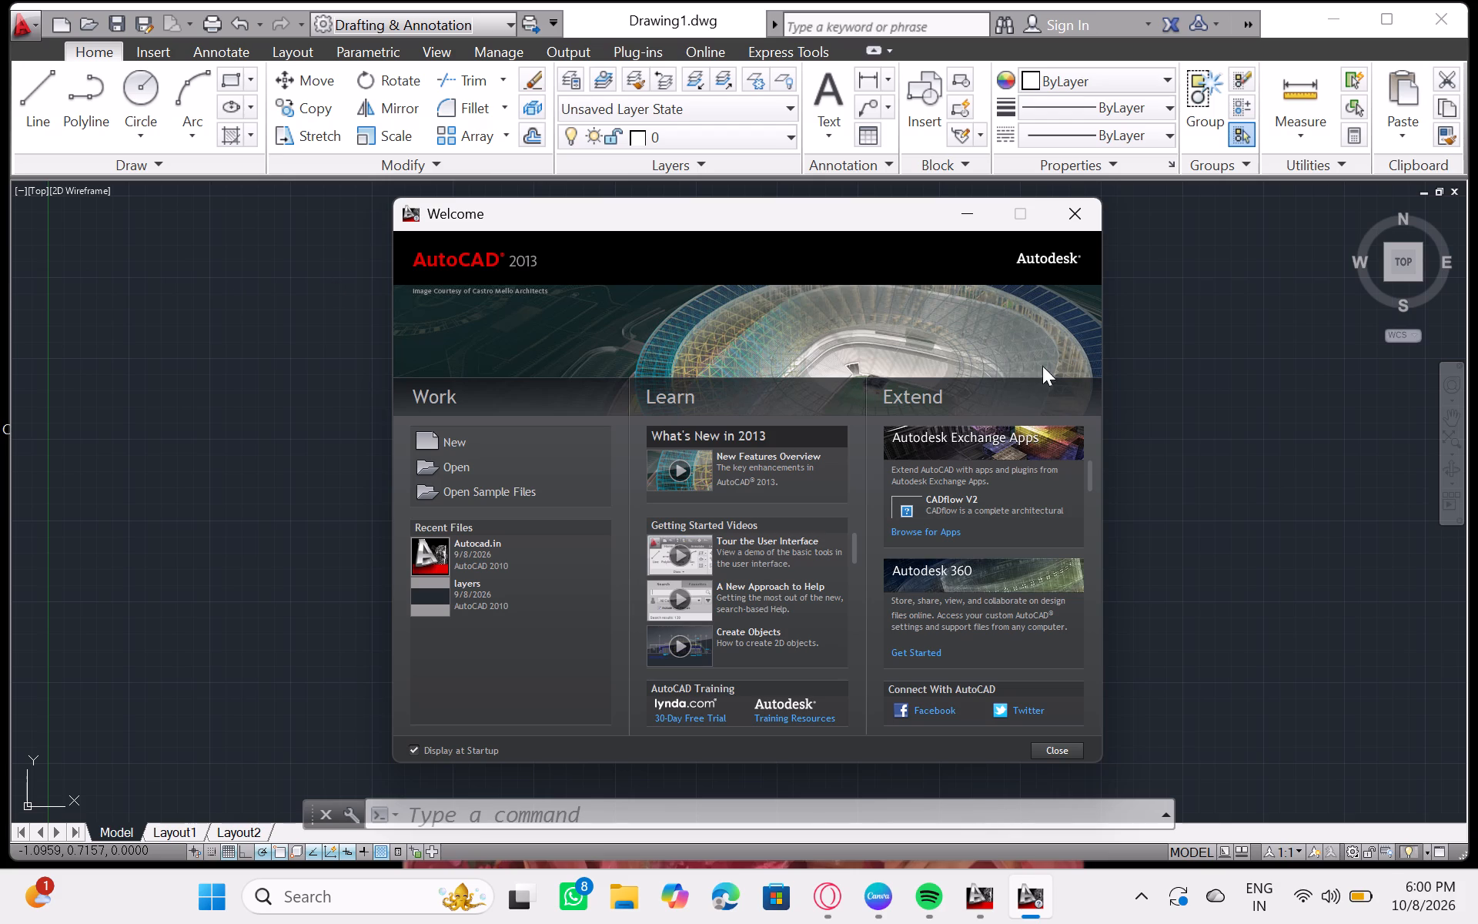
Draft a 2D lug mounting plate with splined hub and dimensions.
Minimize the Welcome window to clear the view of the blank drawing.
click(961, 218)
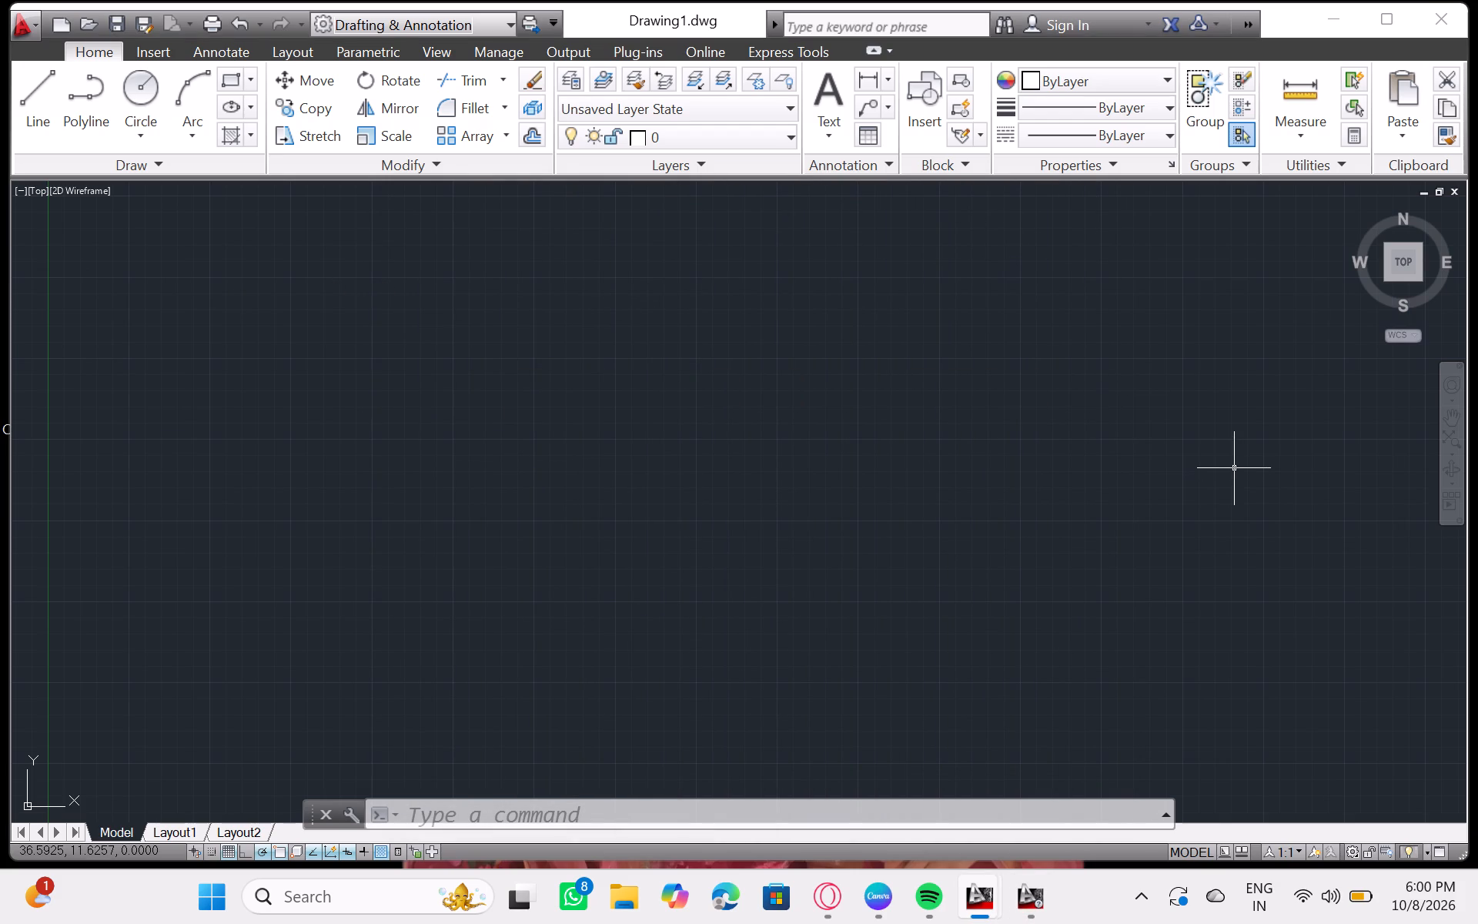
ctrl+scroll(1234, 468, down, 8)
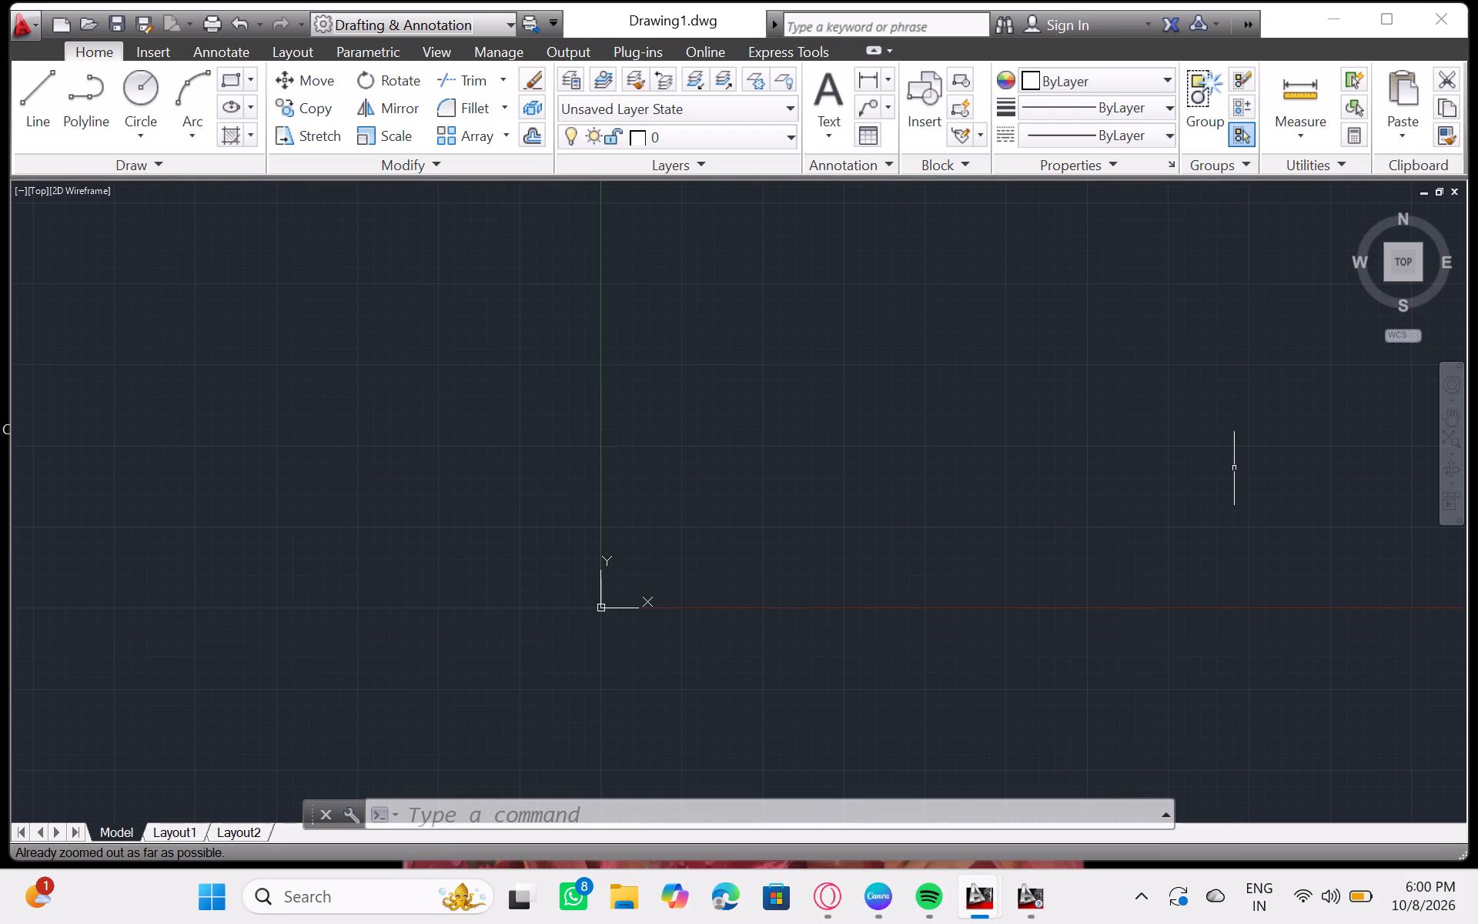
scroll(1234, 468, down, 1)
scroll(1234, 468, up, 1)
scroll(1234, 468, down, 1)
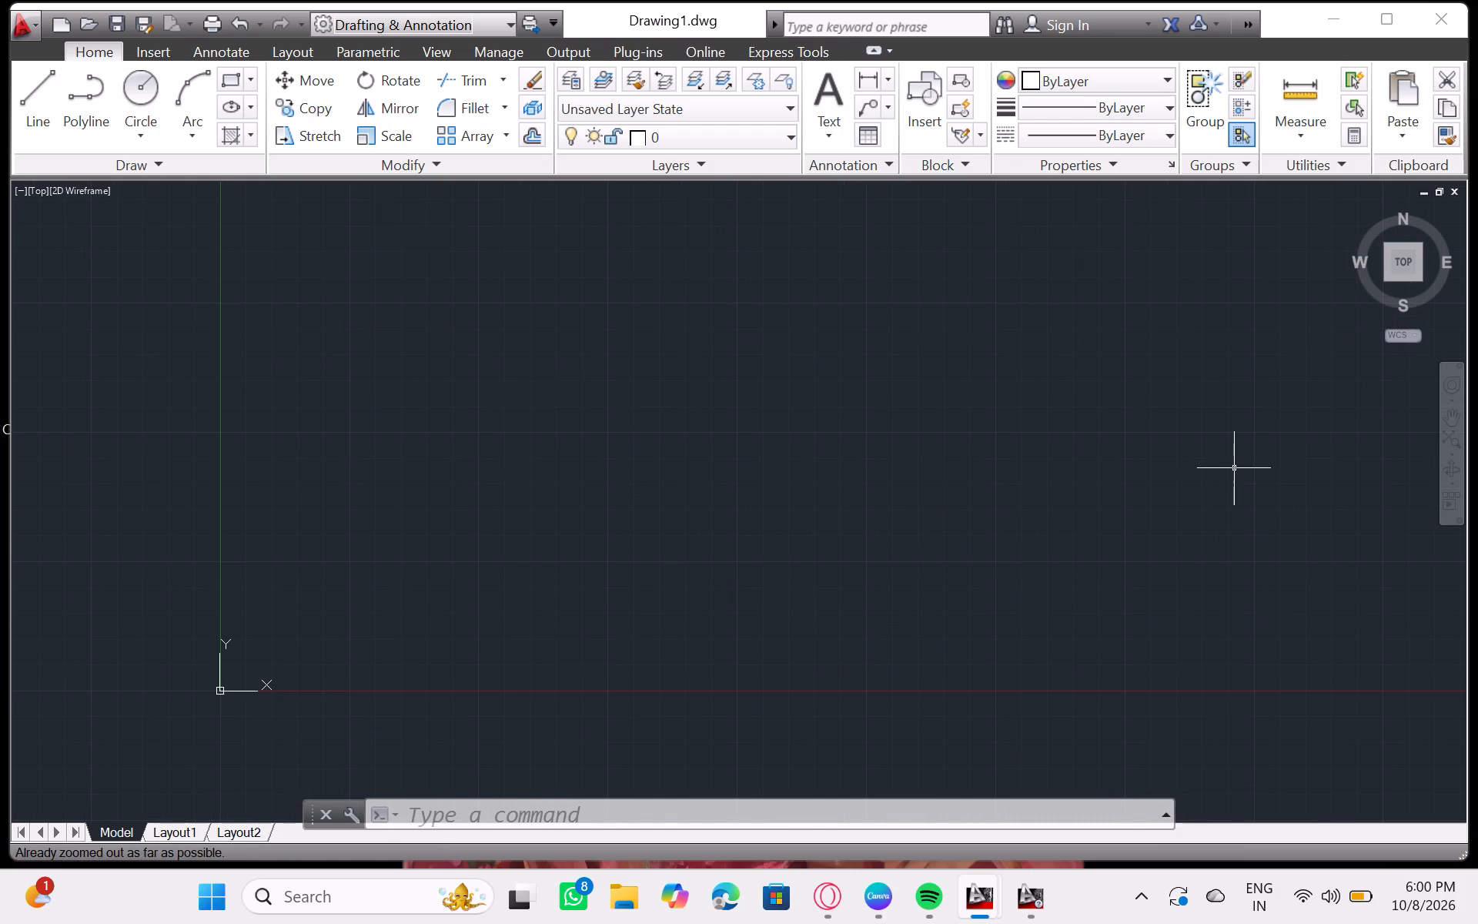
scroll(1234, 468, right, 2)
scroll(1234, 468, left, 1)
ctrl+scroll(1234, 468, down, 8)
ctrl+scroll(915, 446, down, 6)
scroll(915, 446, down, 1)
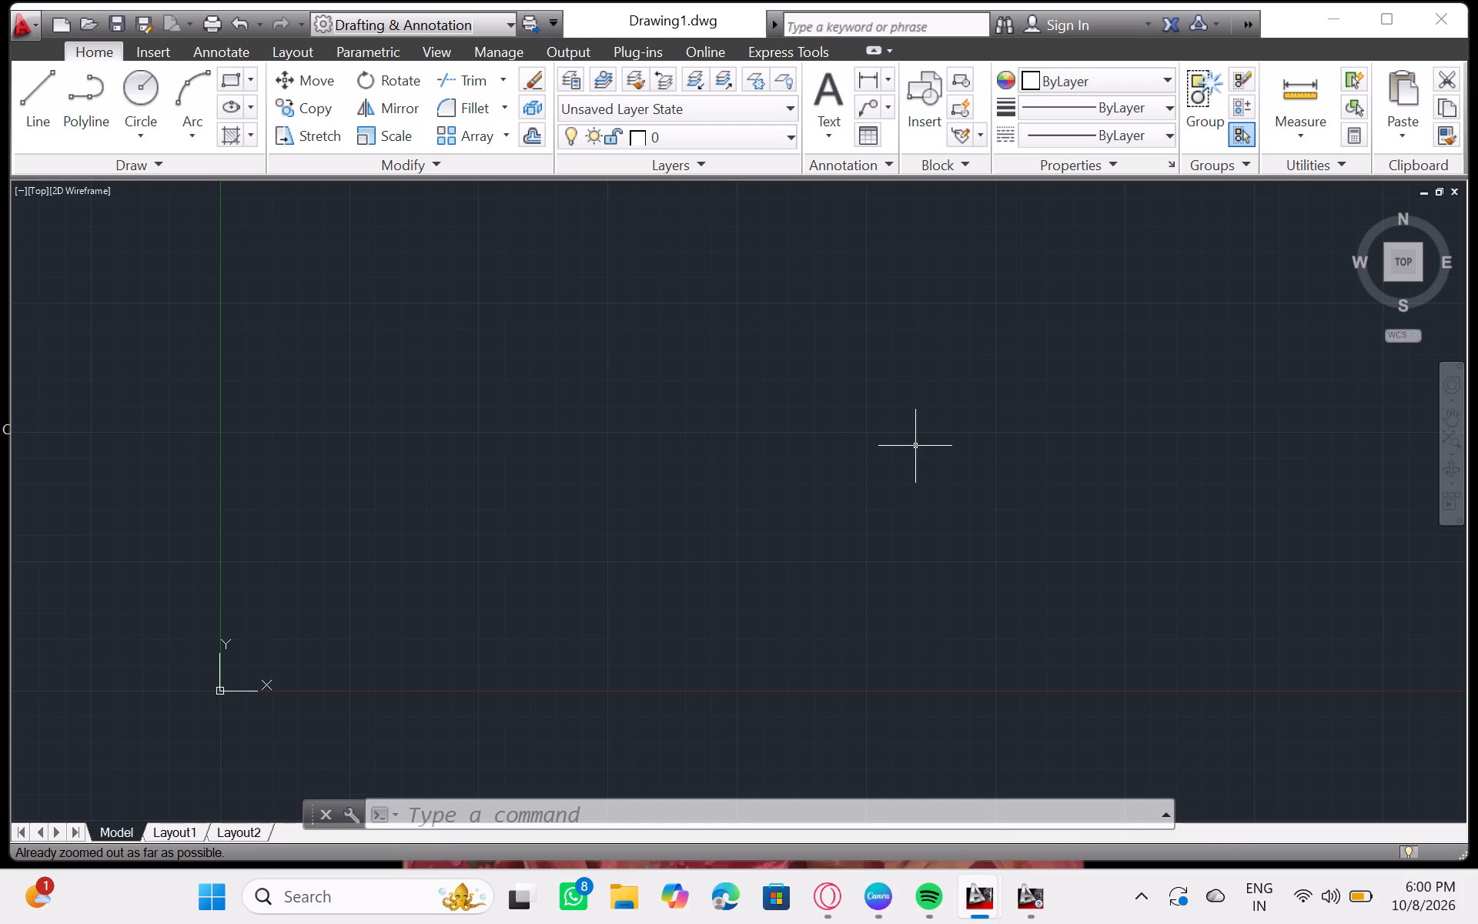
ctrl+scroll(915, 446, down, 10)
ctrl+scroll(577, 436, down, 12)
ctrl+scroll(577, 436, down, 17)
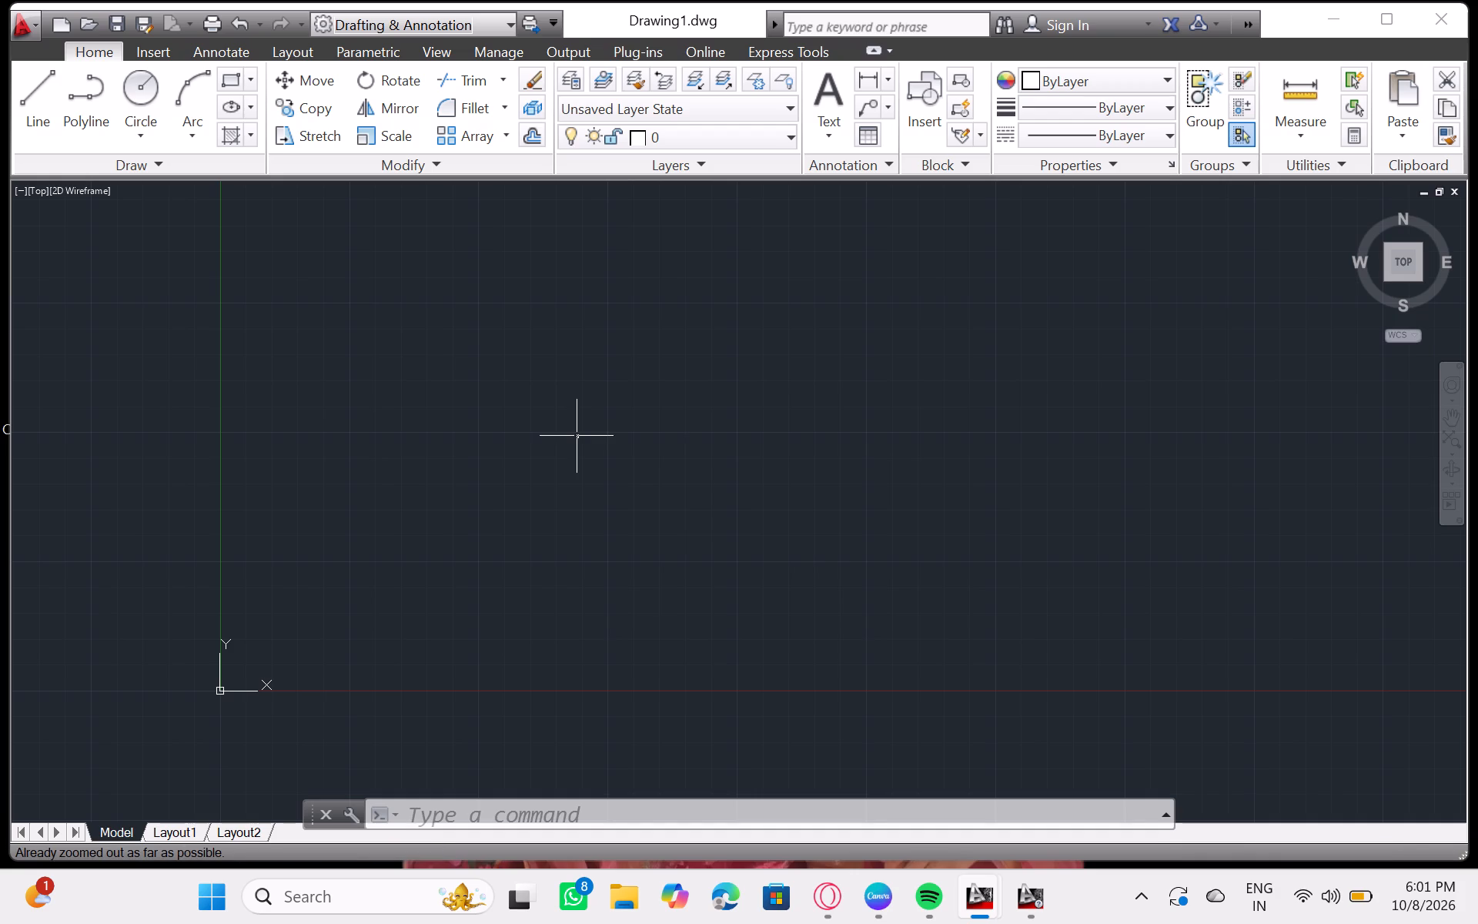
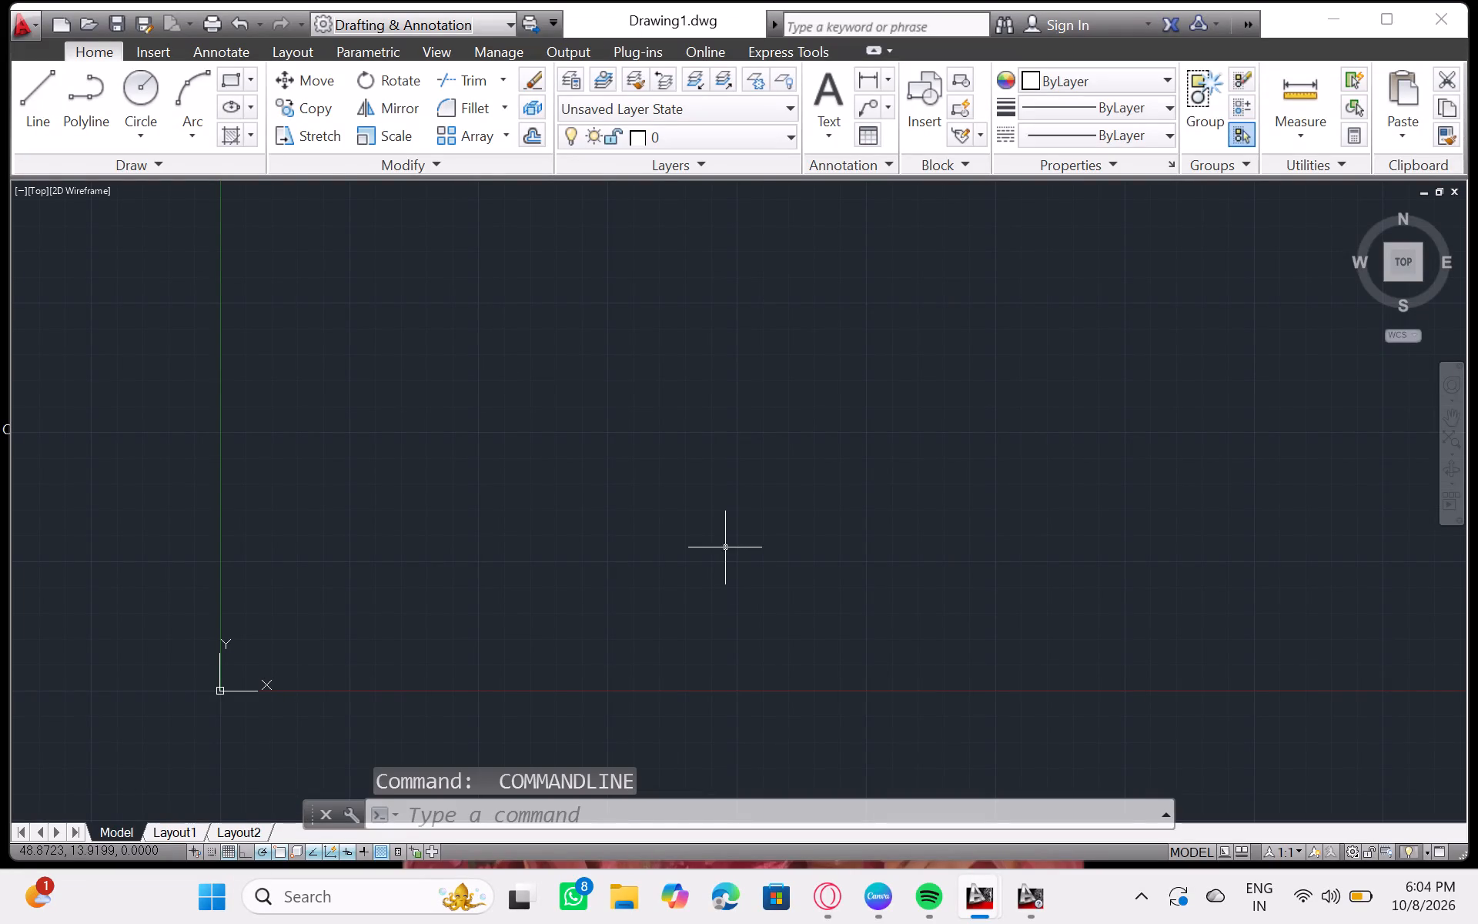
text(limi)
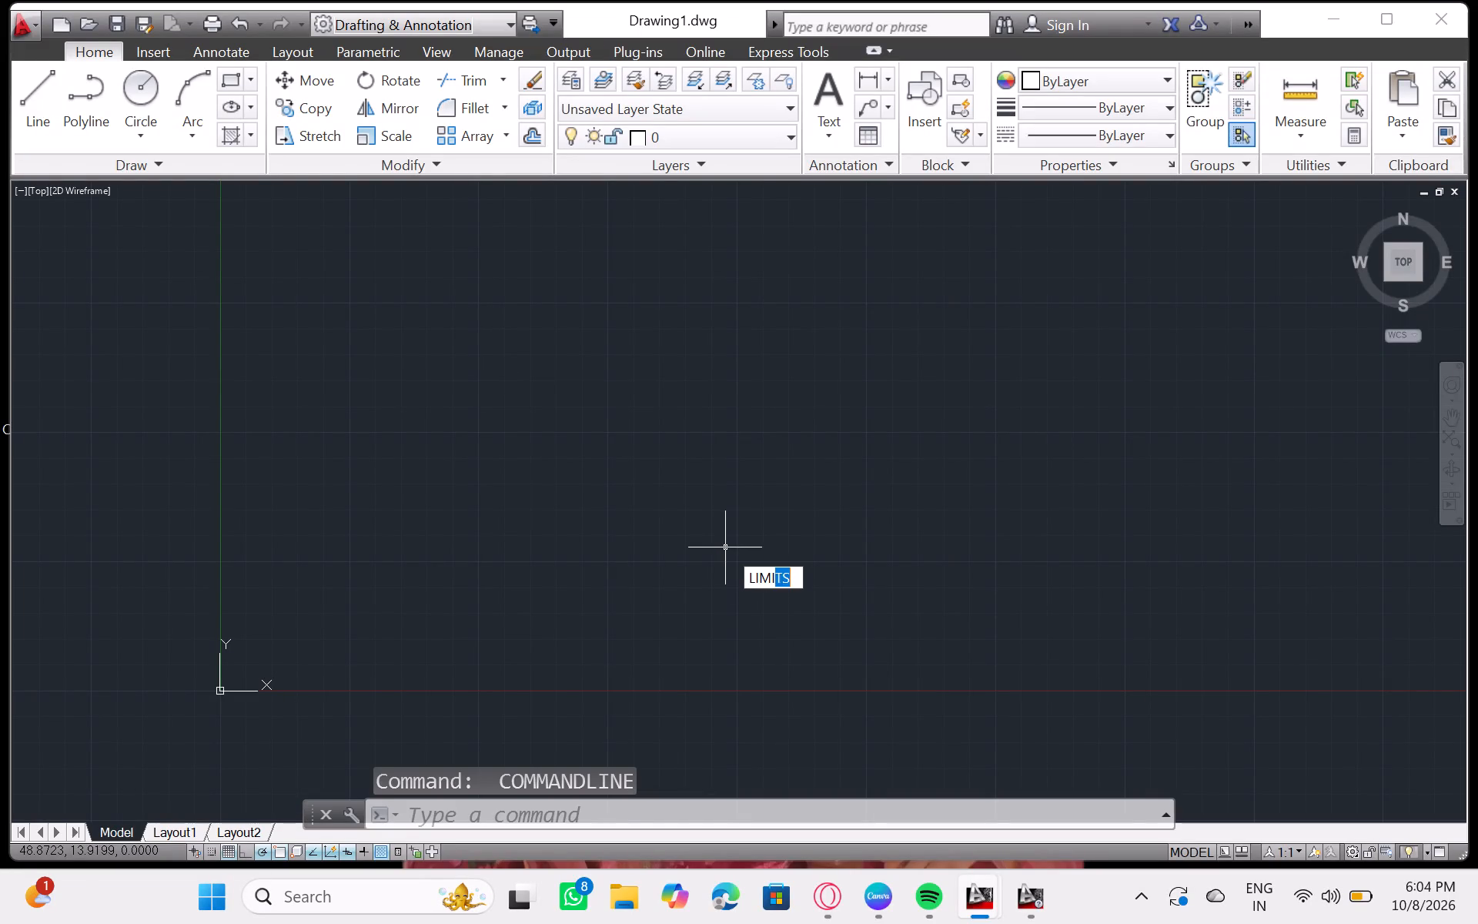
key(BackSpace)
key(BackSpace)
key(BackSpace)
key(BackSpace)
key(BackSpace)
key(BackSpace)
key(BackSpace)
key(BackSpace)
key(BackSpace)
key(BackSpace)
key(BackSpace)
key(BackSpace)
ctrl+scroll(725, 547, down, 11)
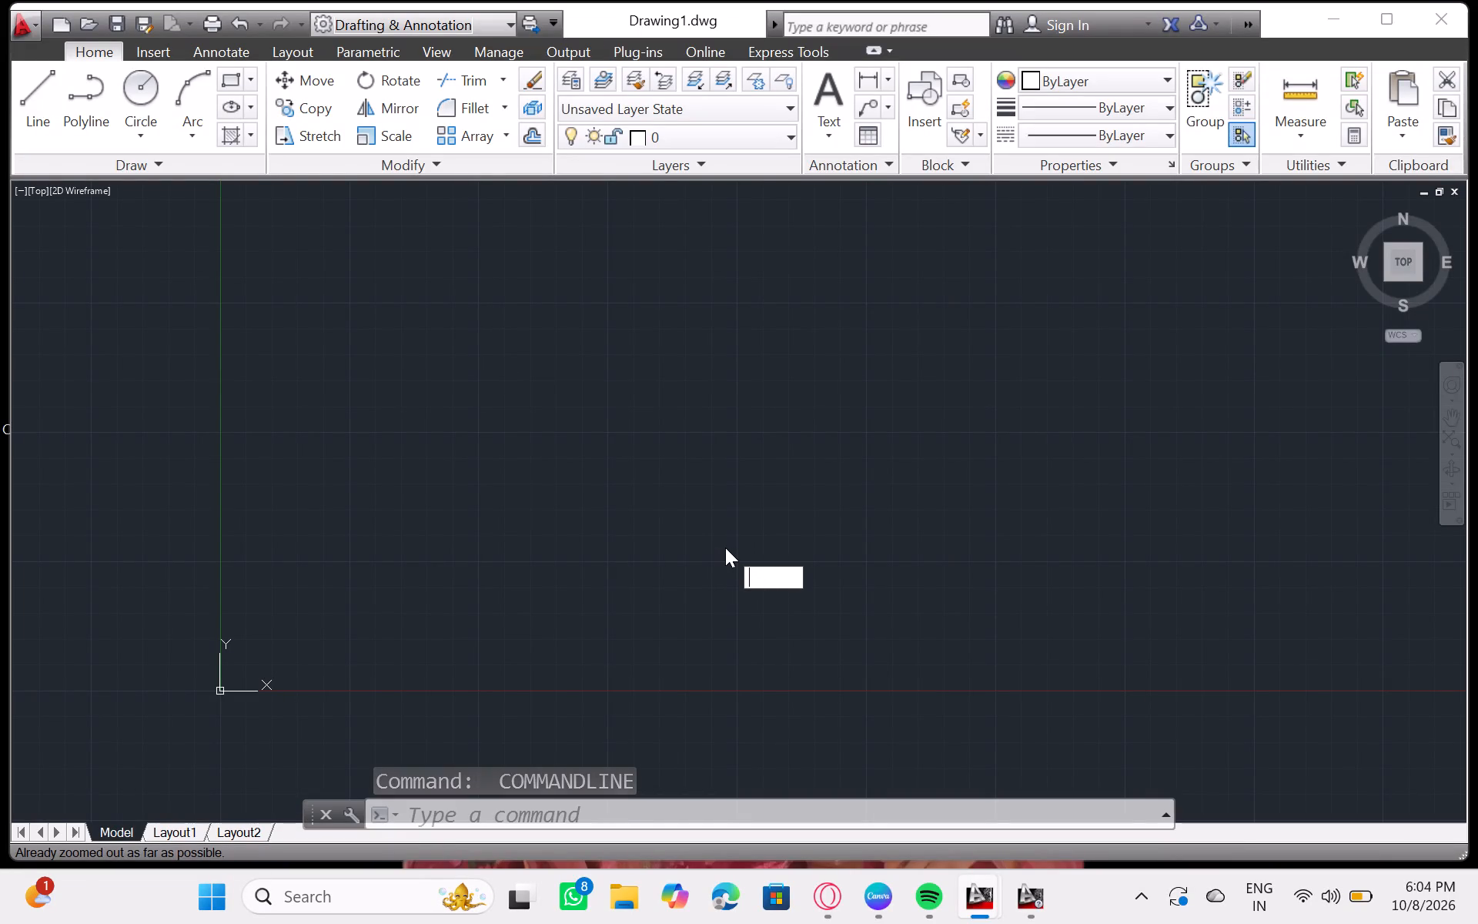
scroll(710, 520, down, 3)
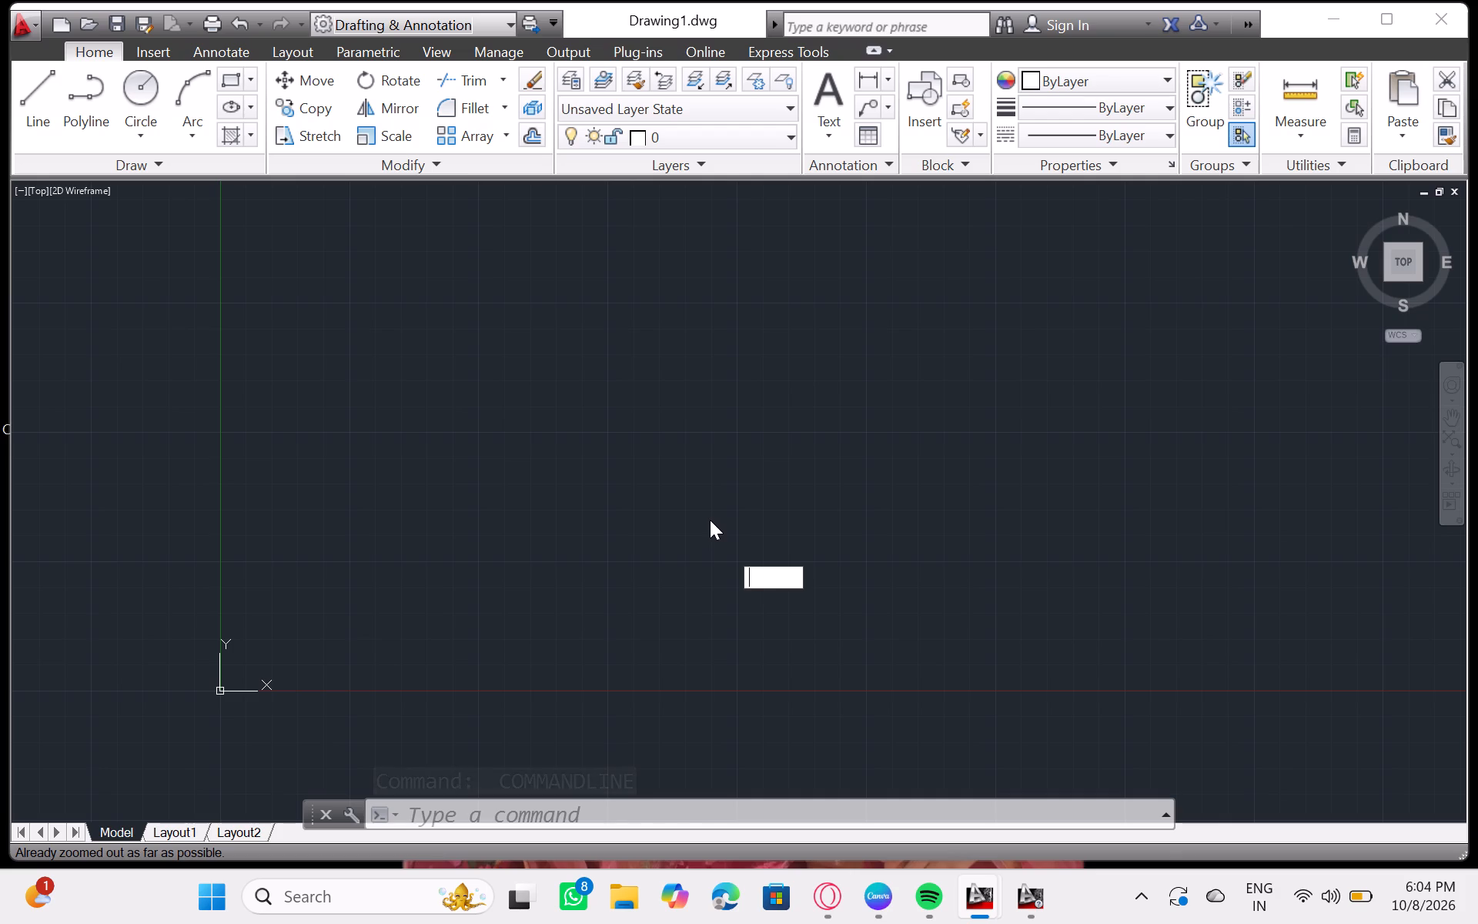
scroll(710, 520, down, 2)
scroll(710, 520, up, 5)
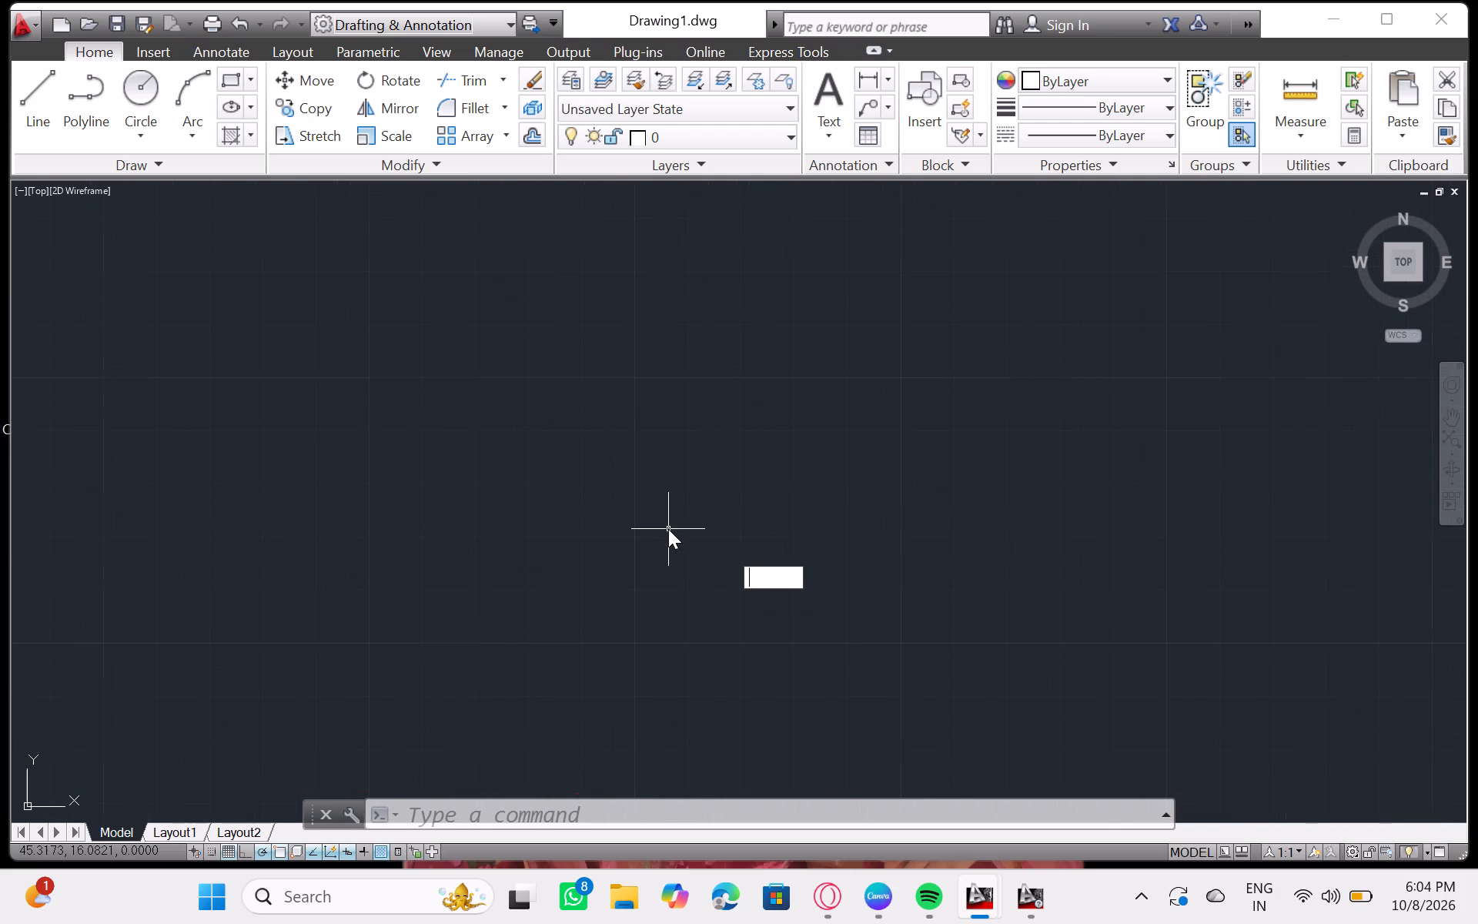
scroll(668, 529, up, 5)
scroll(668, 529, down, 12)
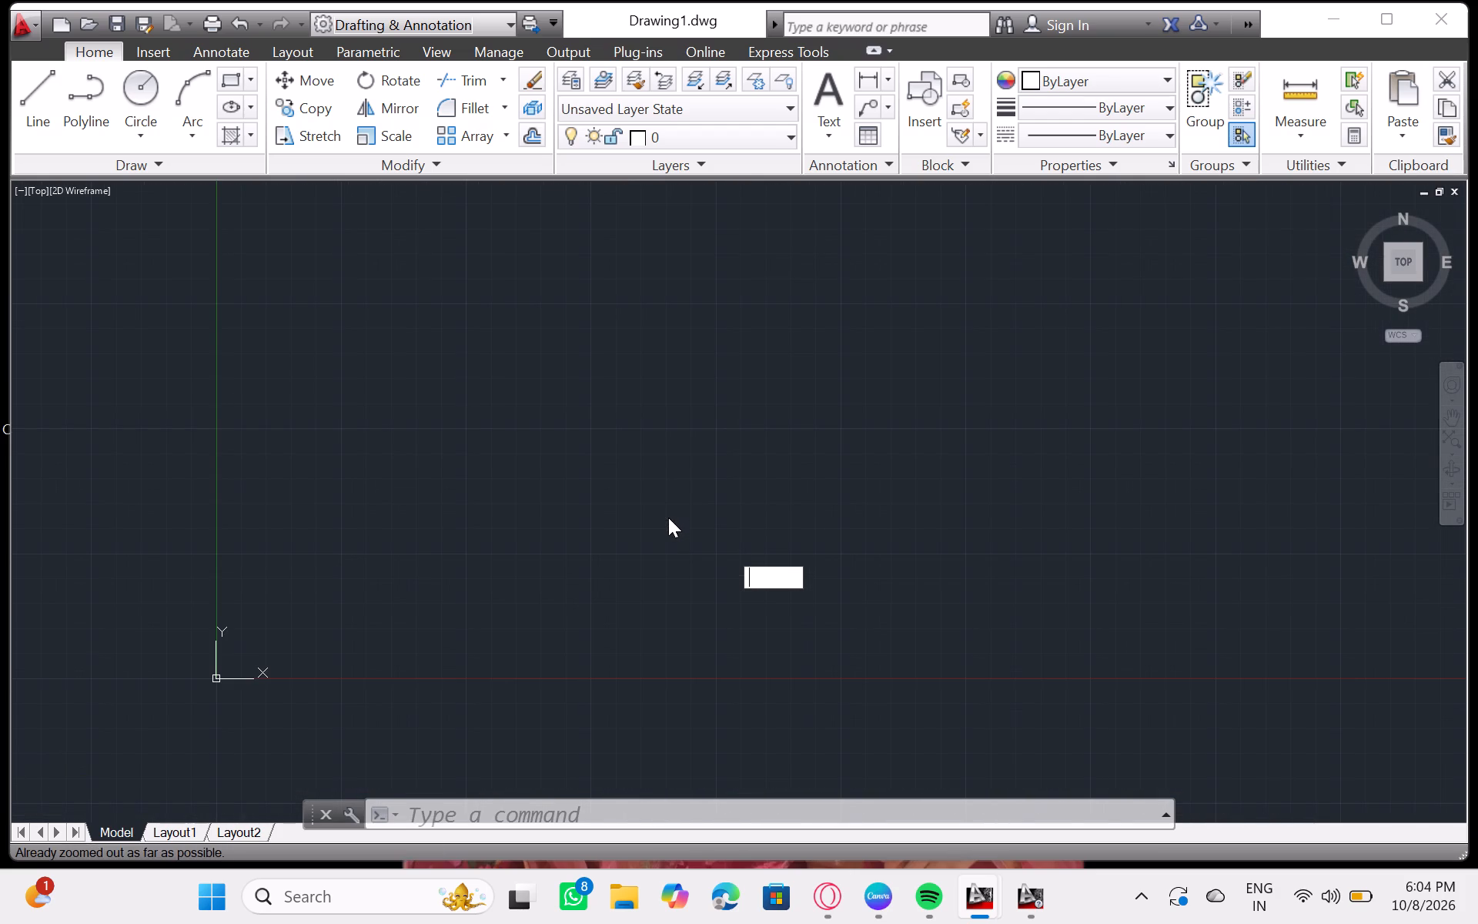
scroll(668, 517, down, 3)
Configure the drawing units with a millimetre insertion scale and a decimal length precision of 0.0.
text(uni)
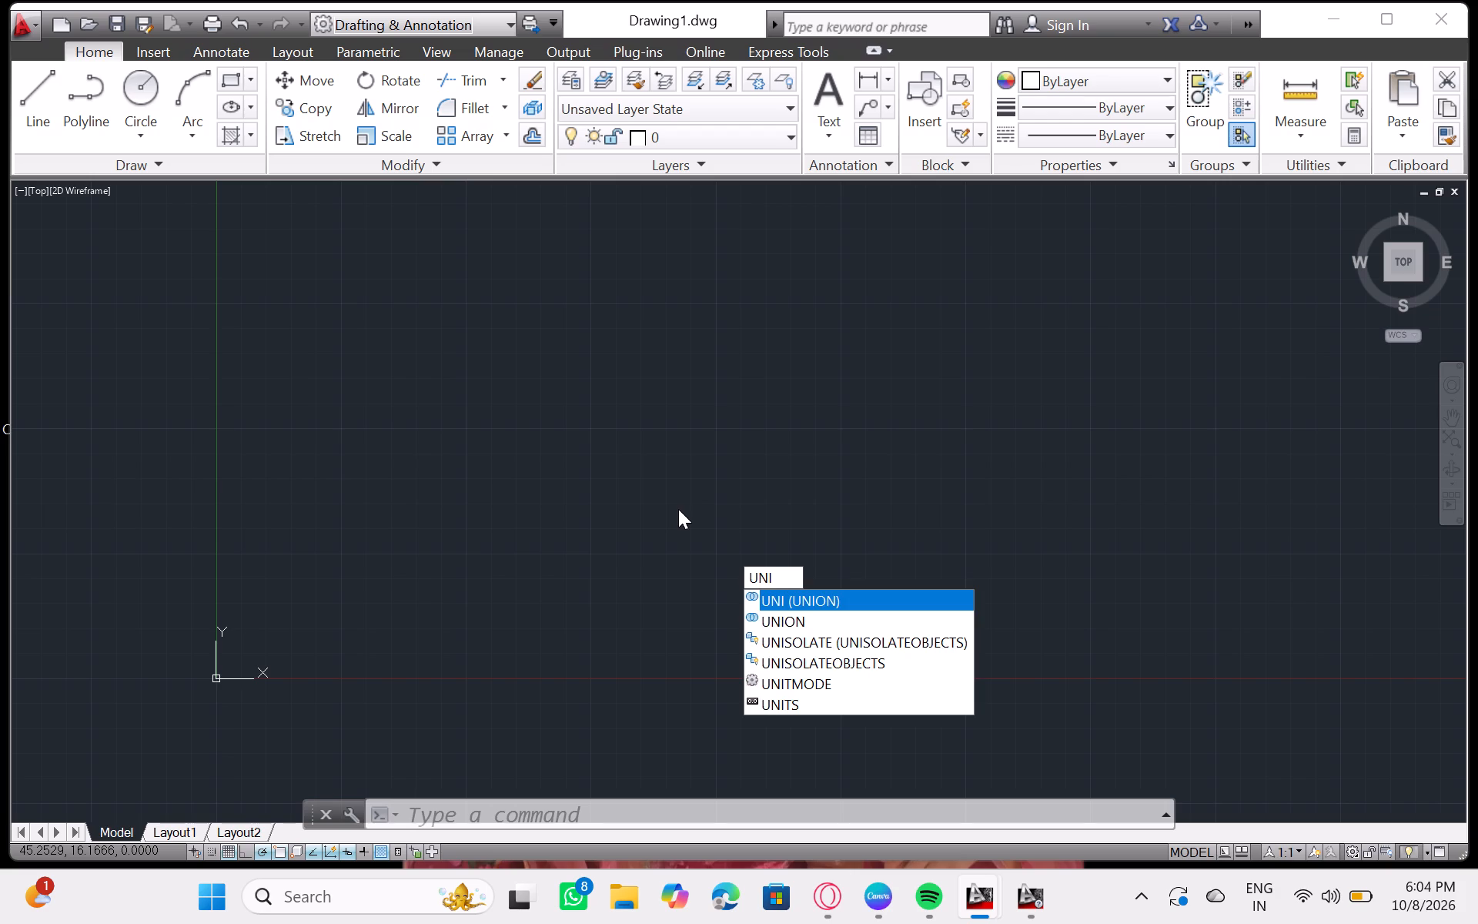
text(ts)
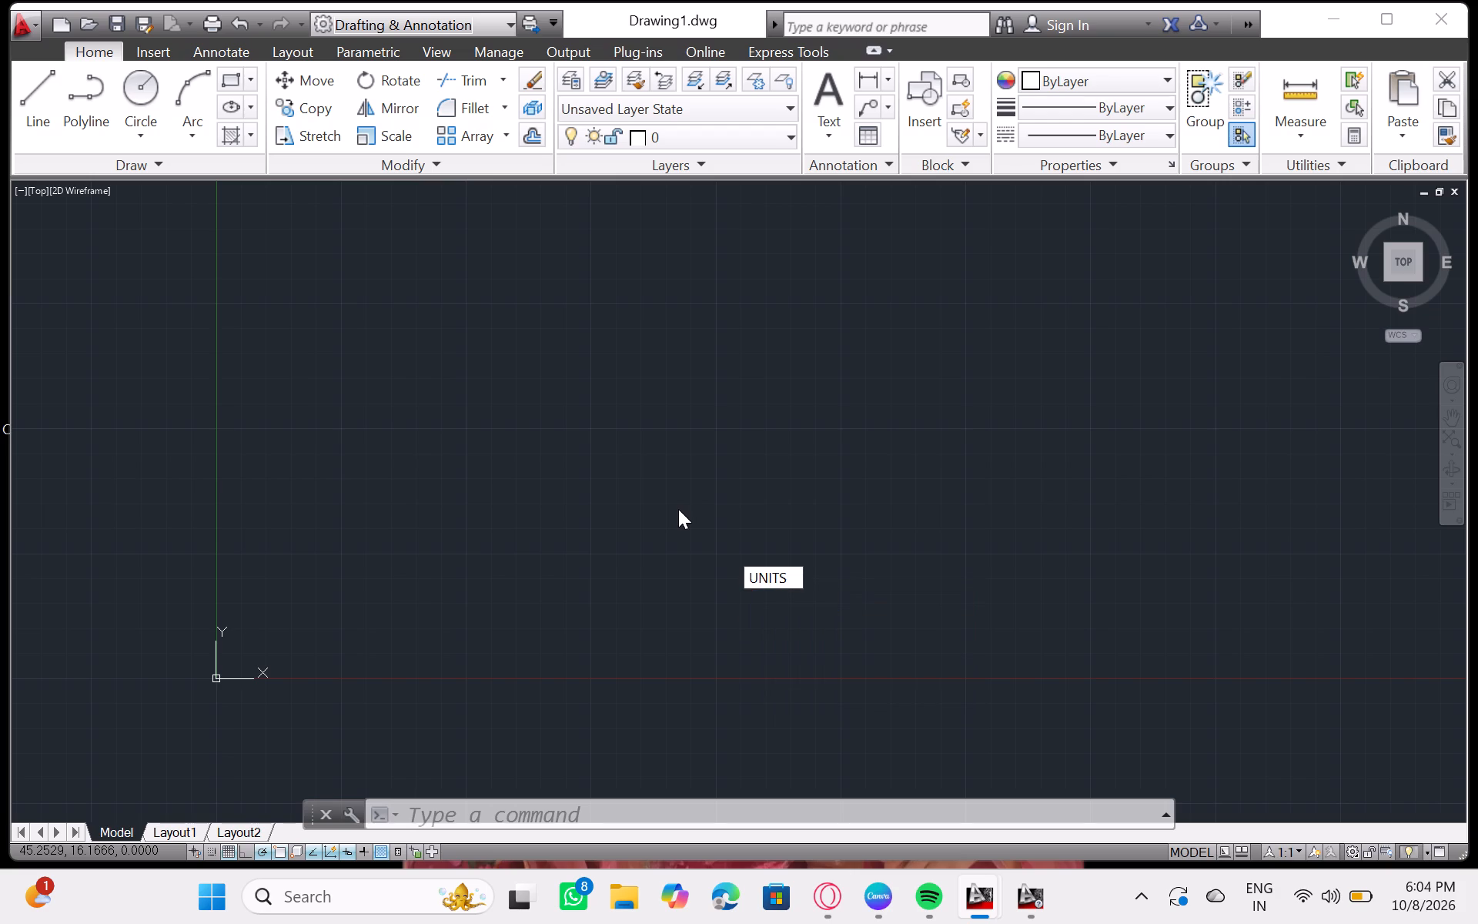
key(Return)
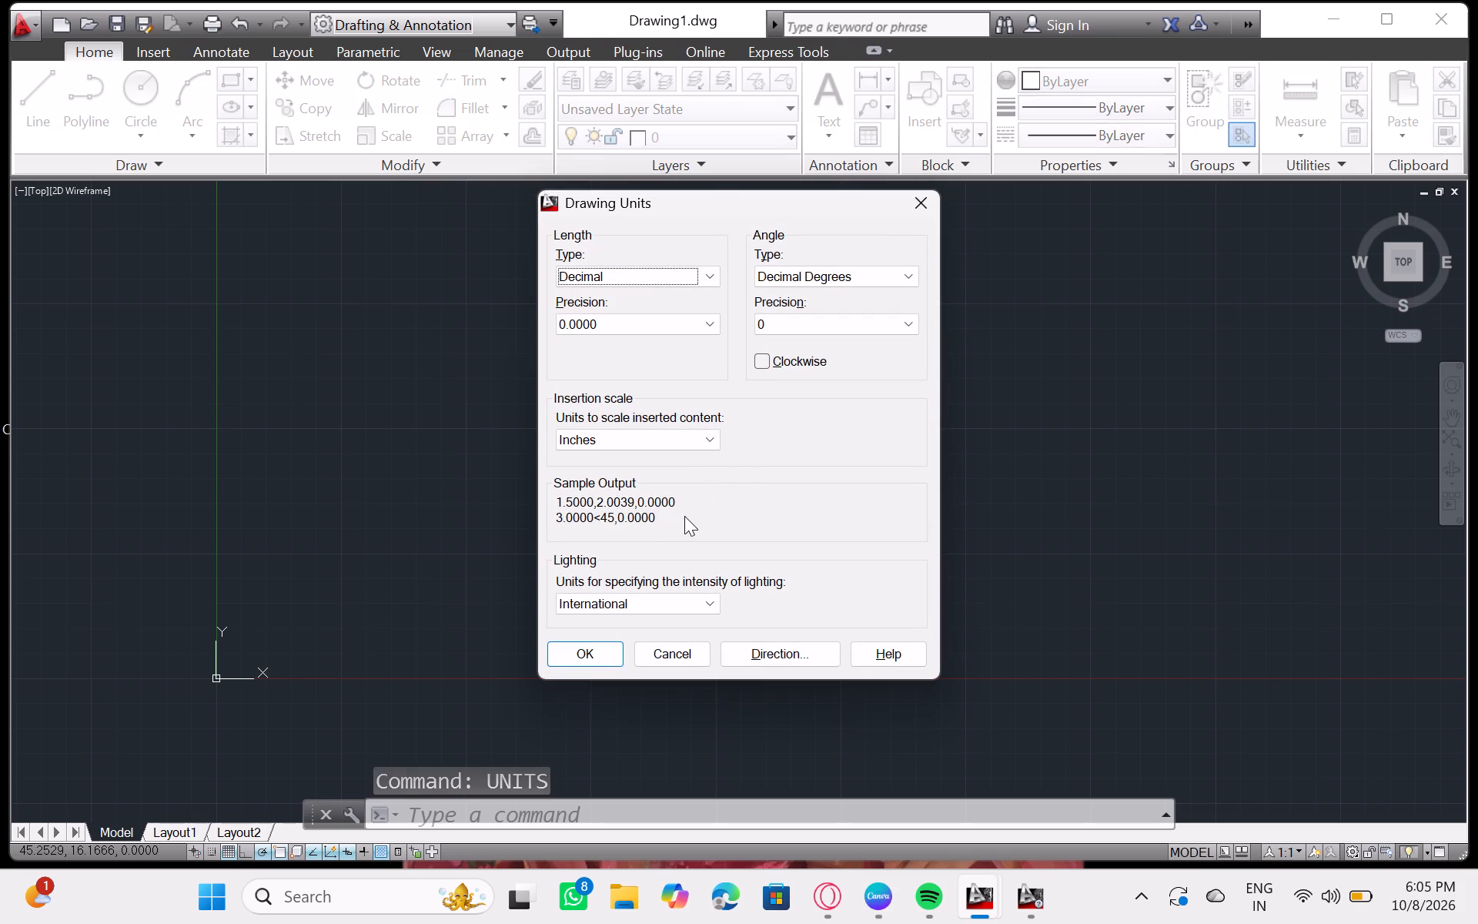
click(707, 440)
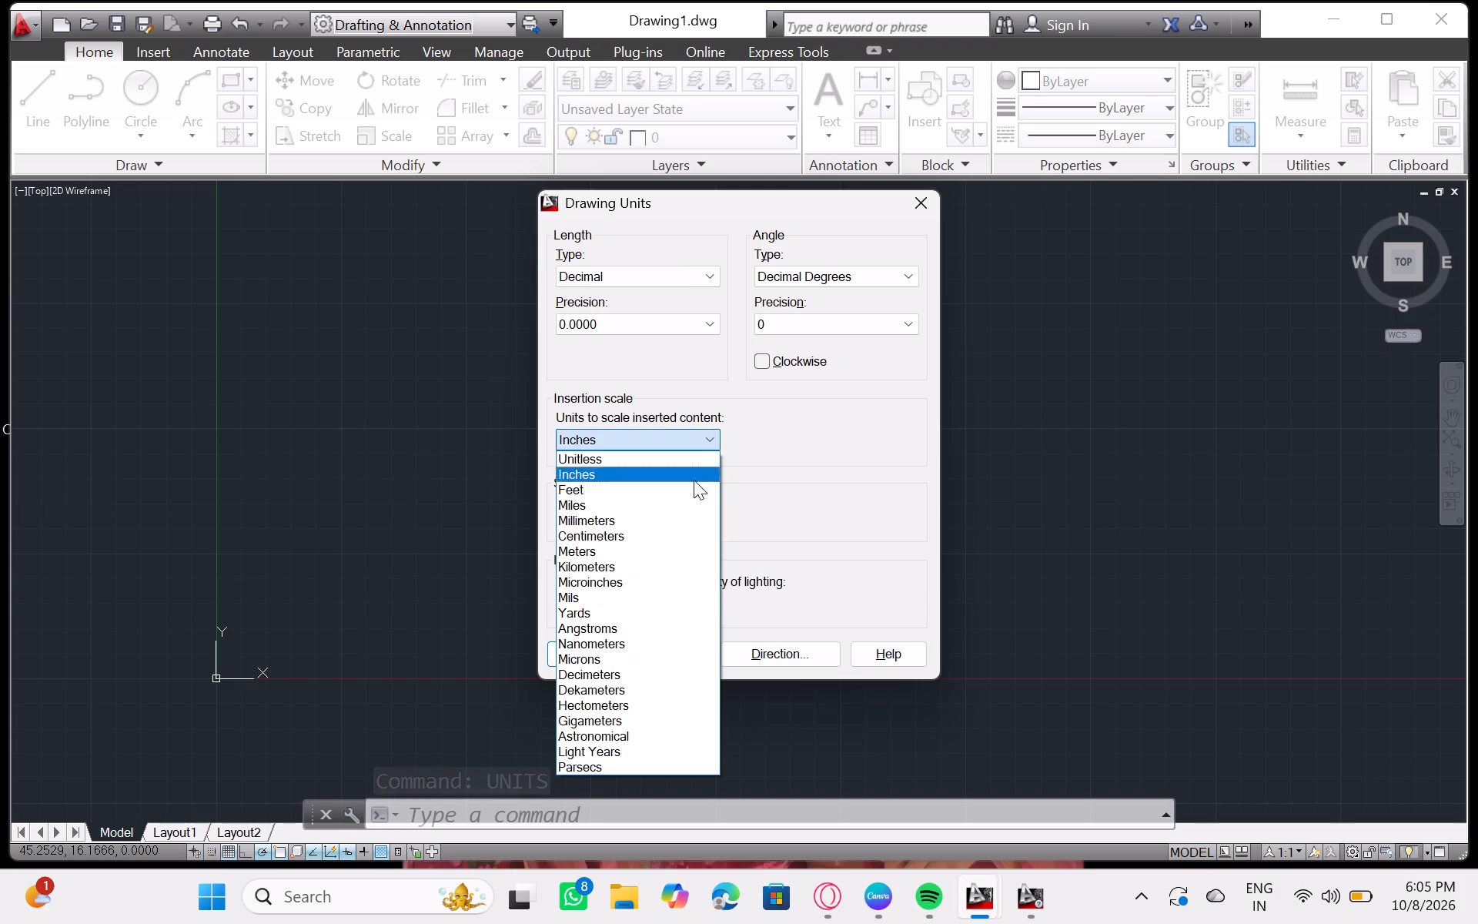
click(670, 518)
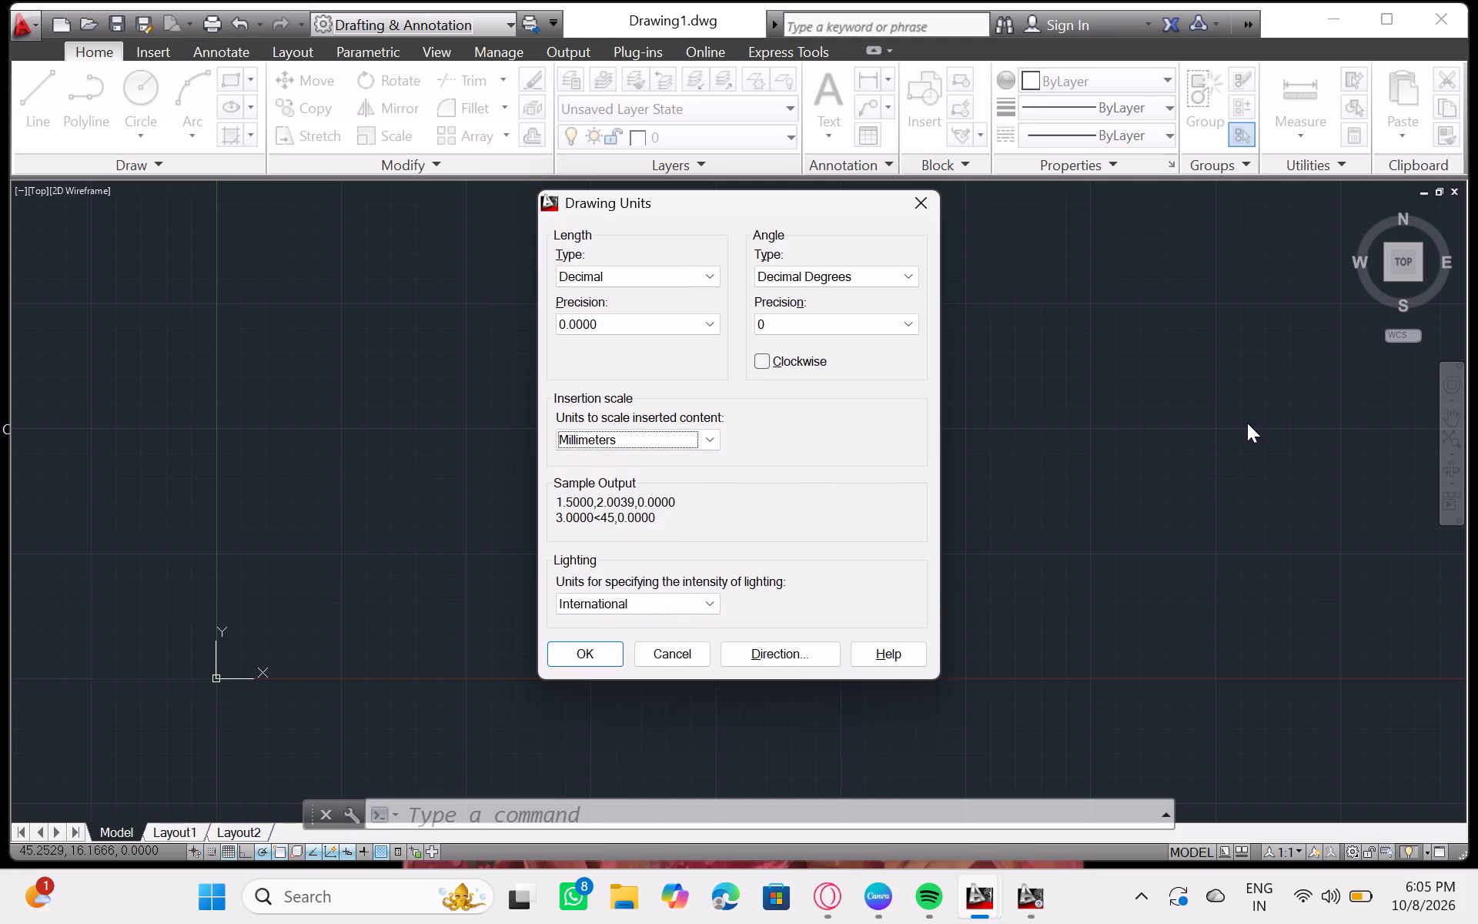
click(701, 326)
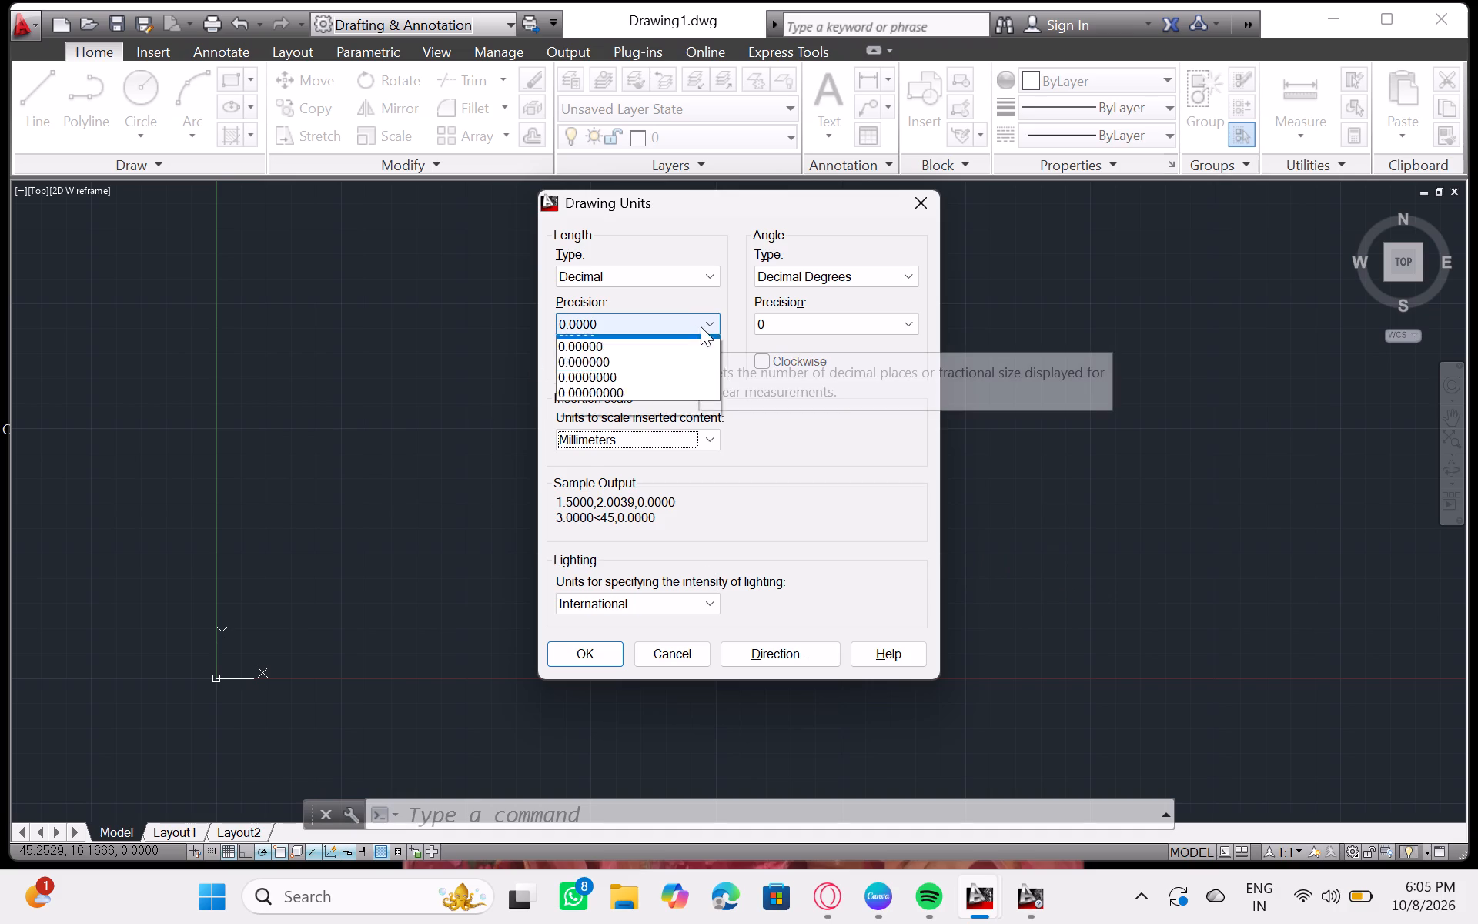
click(624, 360)
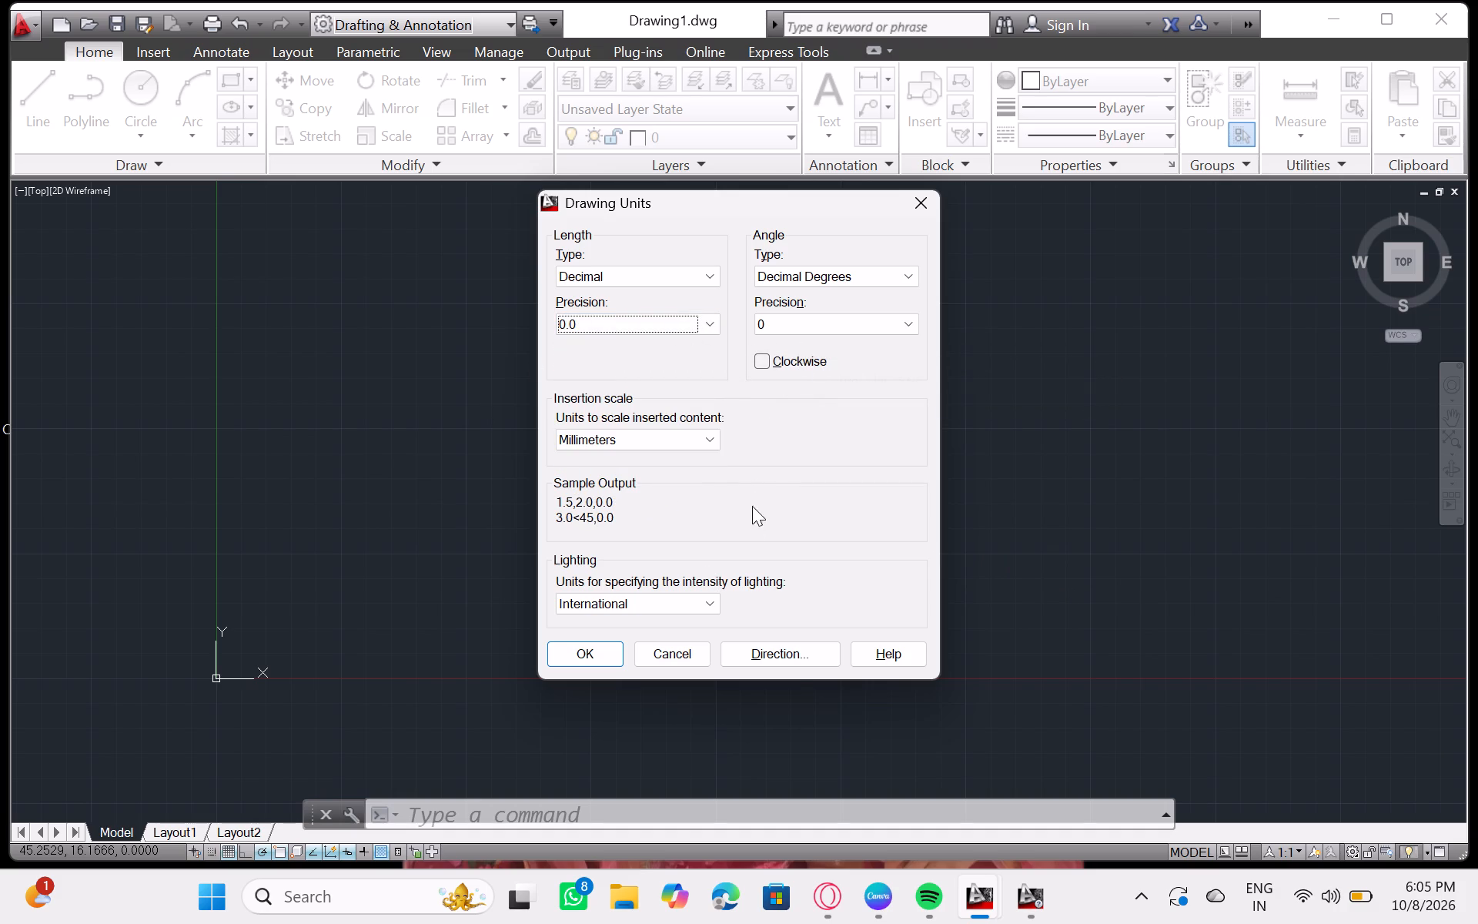
click(579, 651)
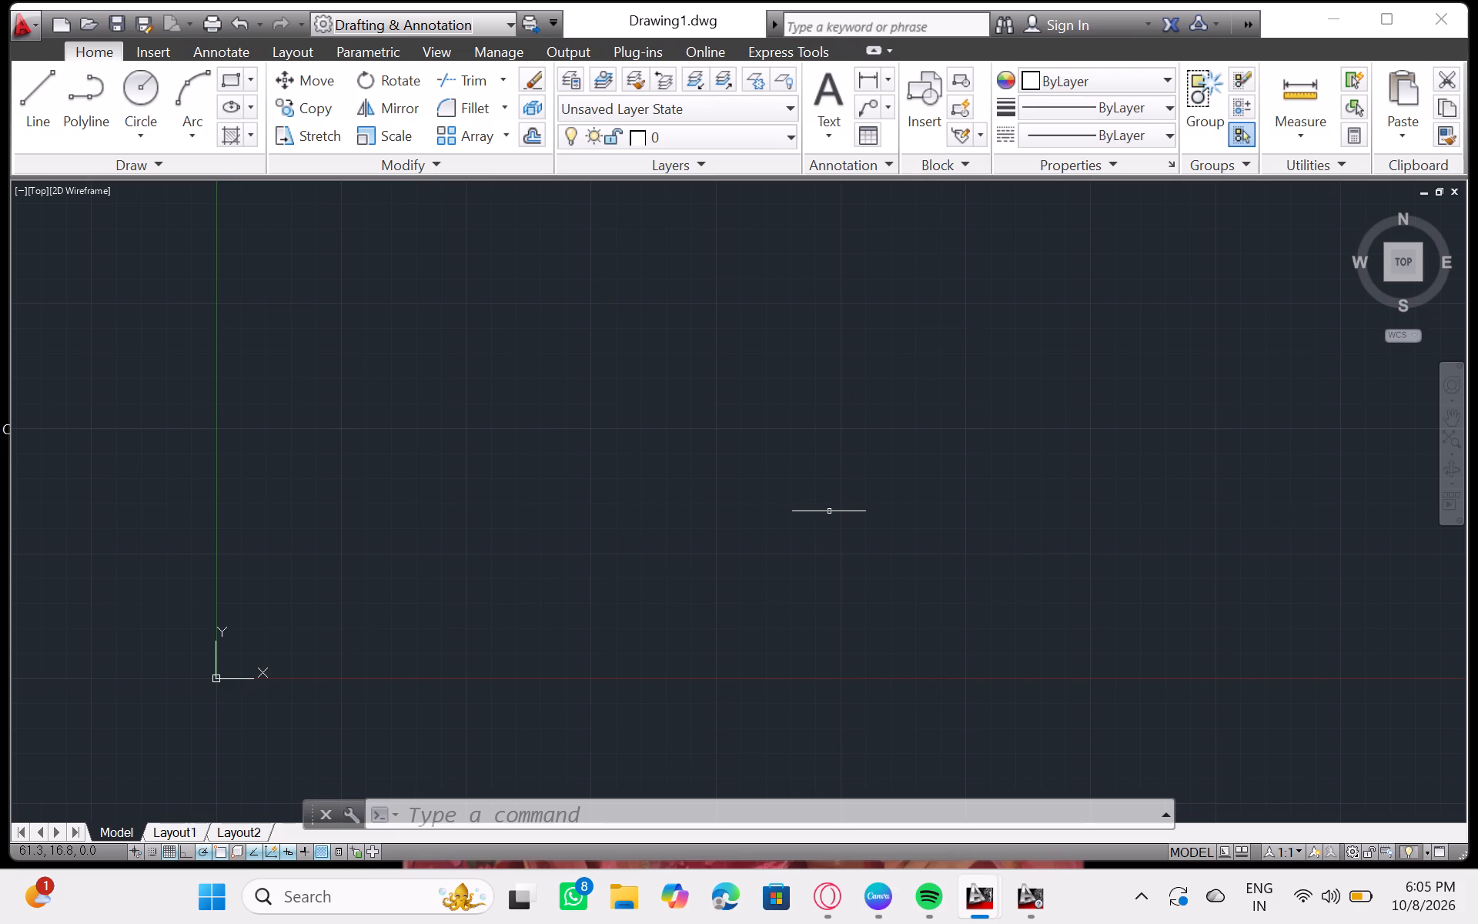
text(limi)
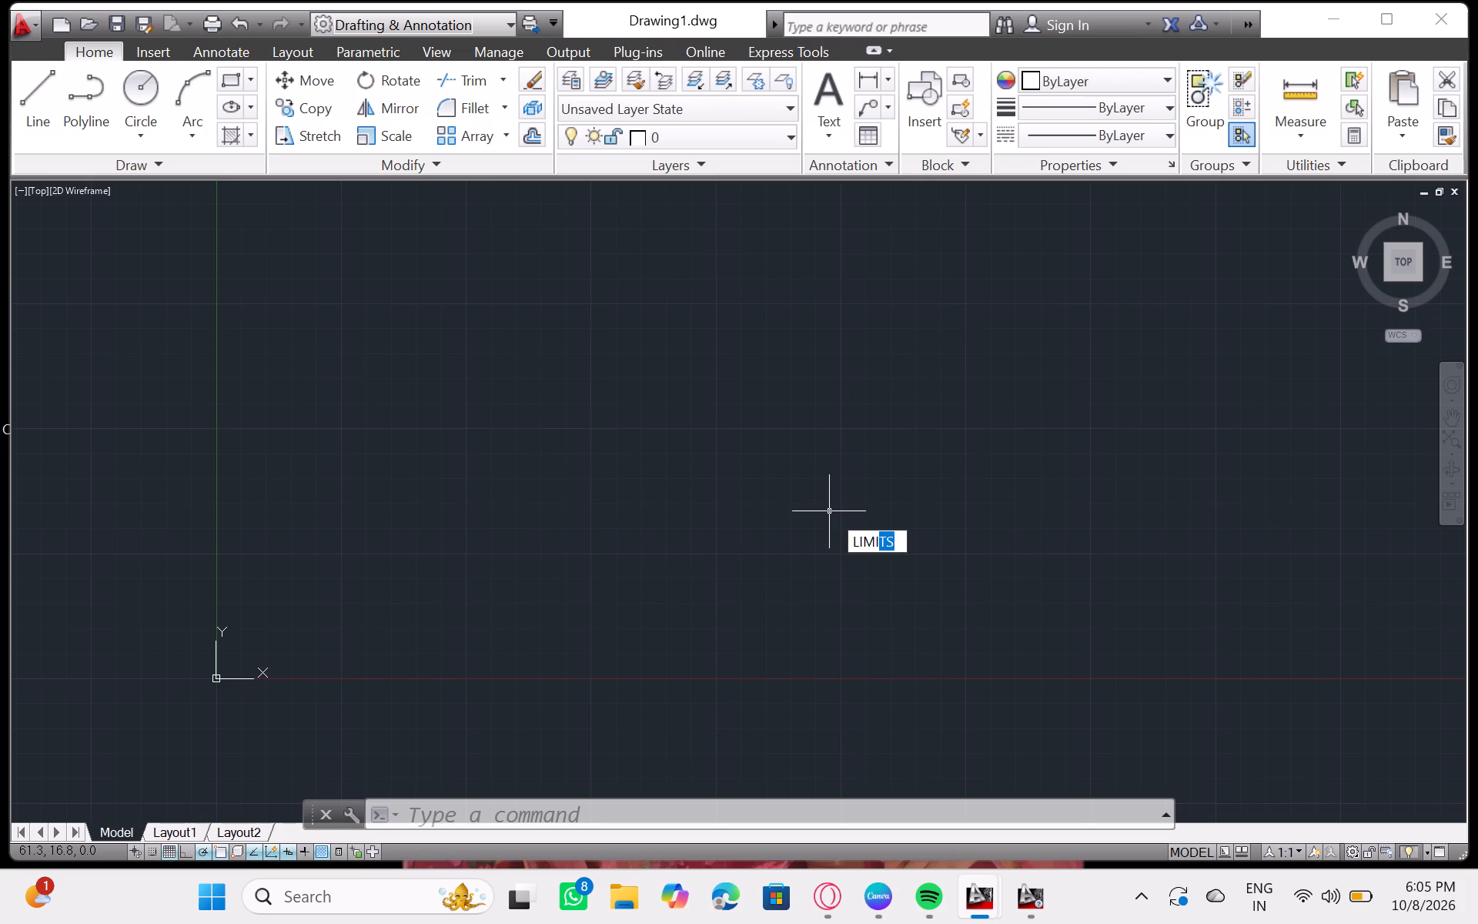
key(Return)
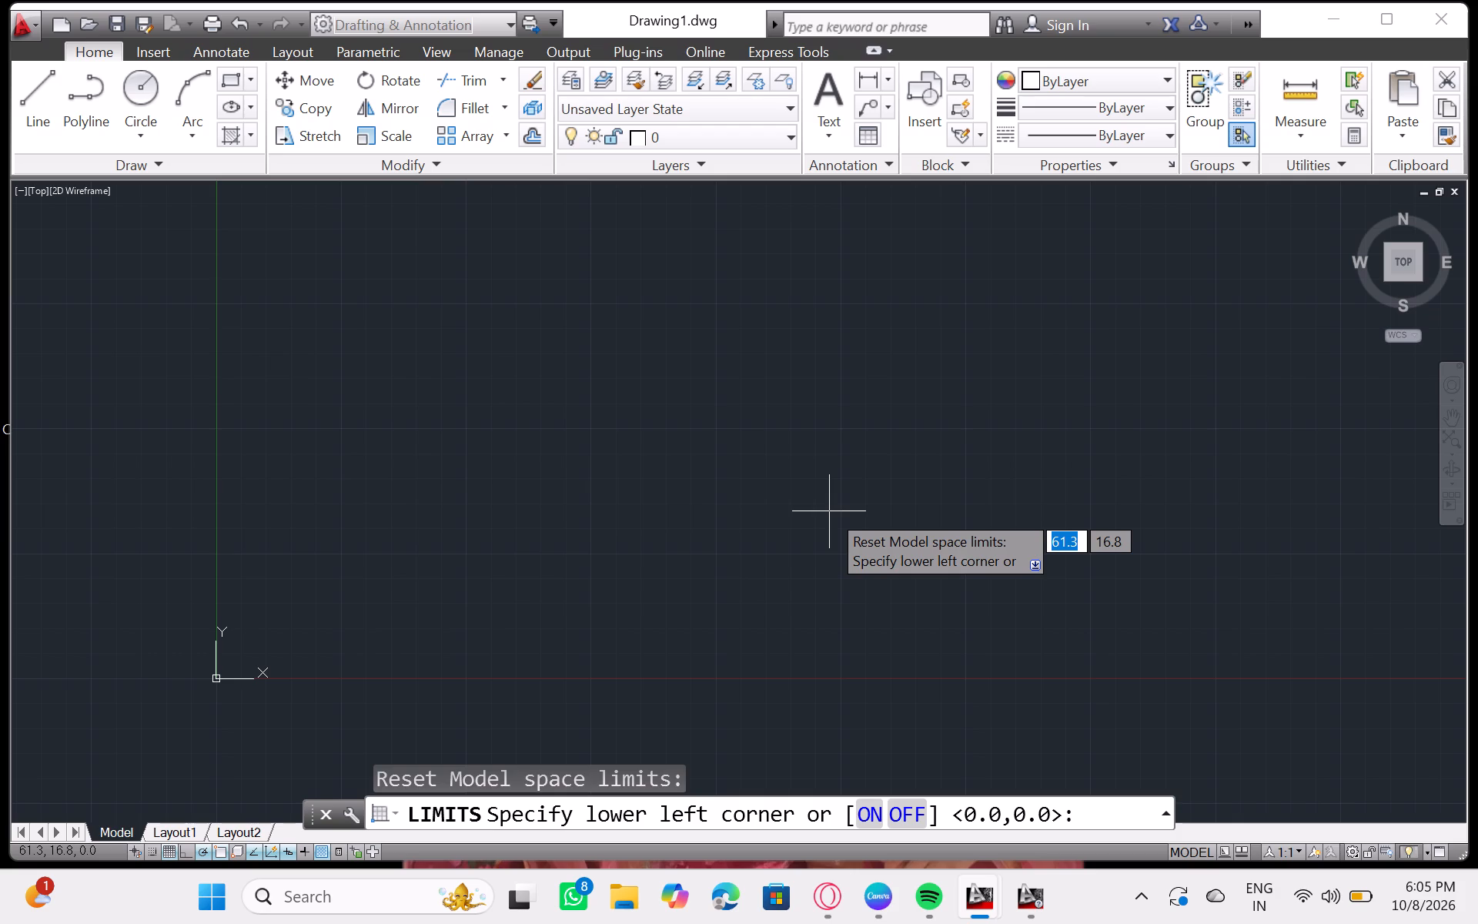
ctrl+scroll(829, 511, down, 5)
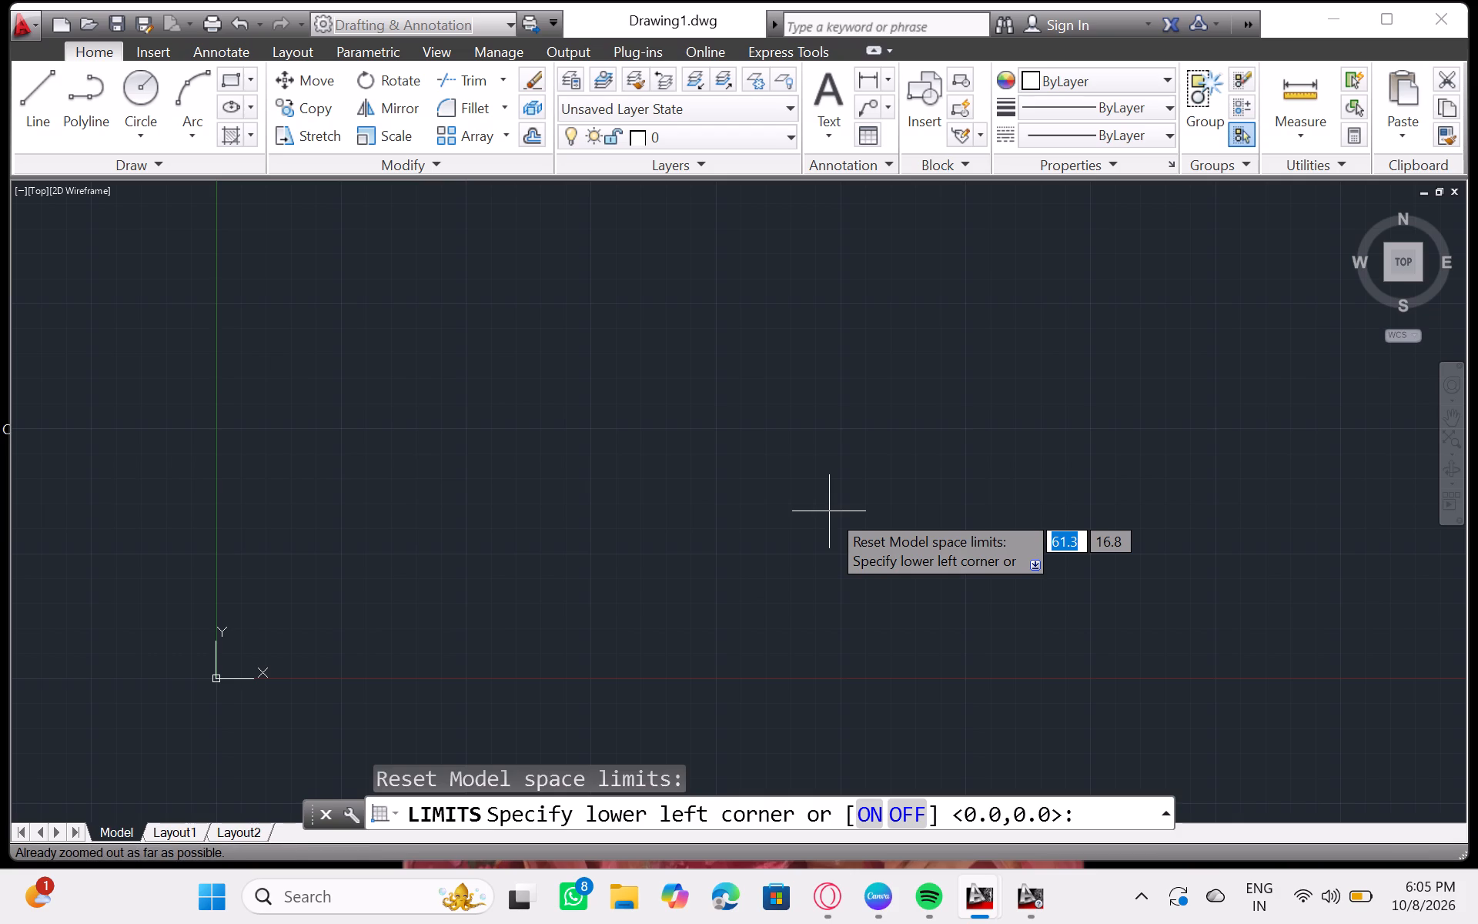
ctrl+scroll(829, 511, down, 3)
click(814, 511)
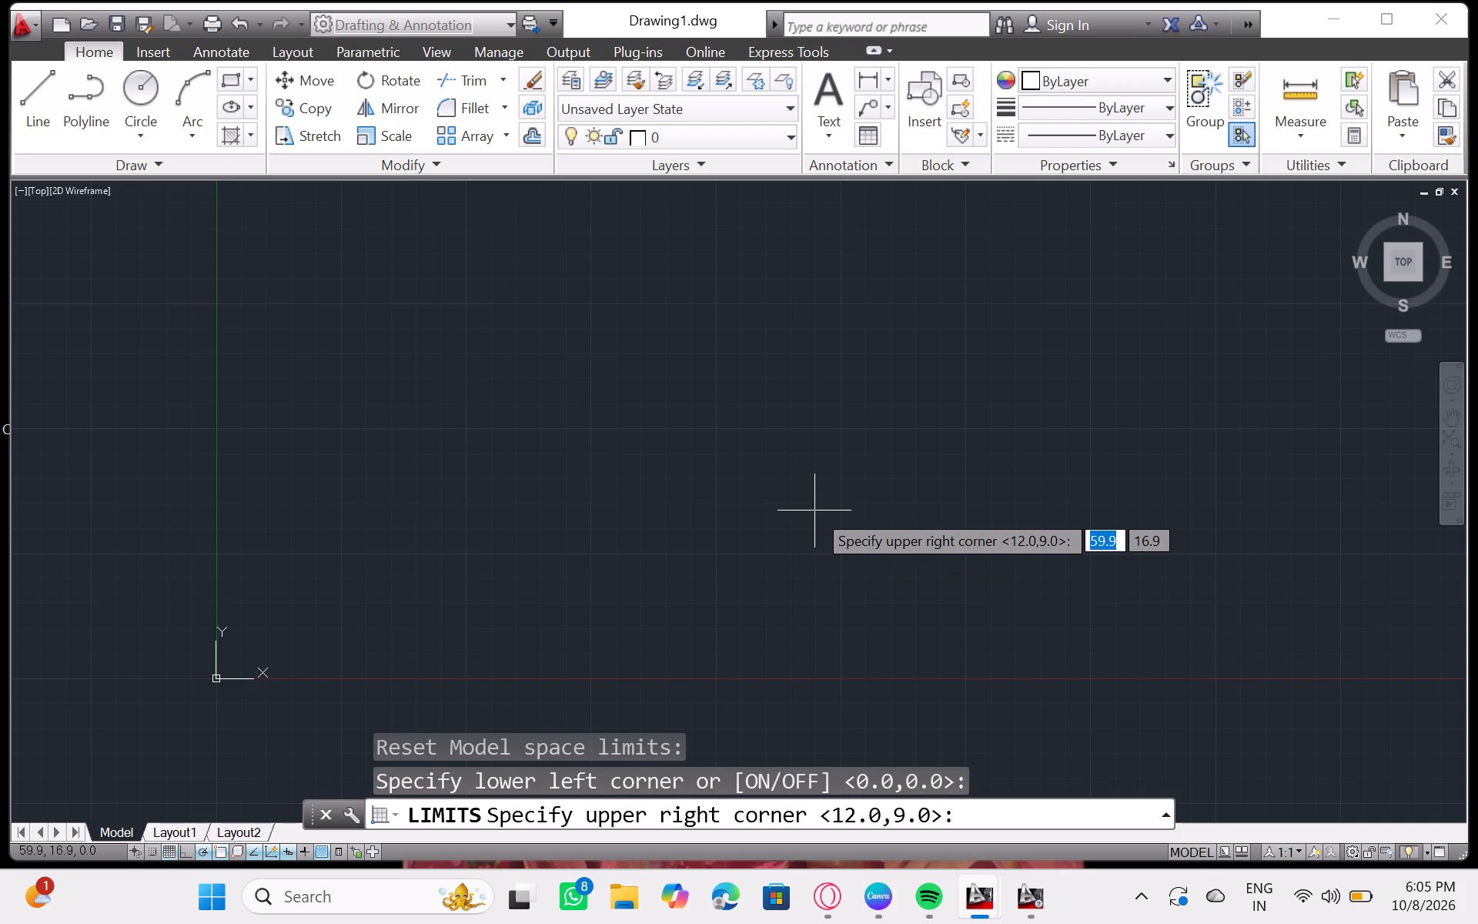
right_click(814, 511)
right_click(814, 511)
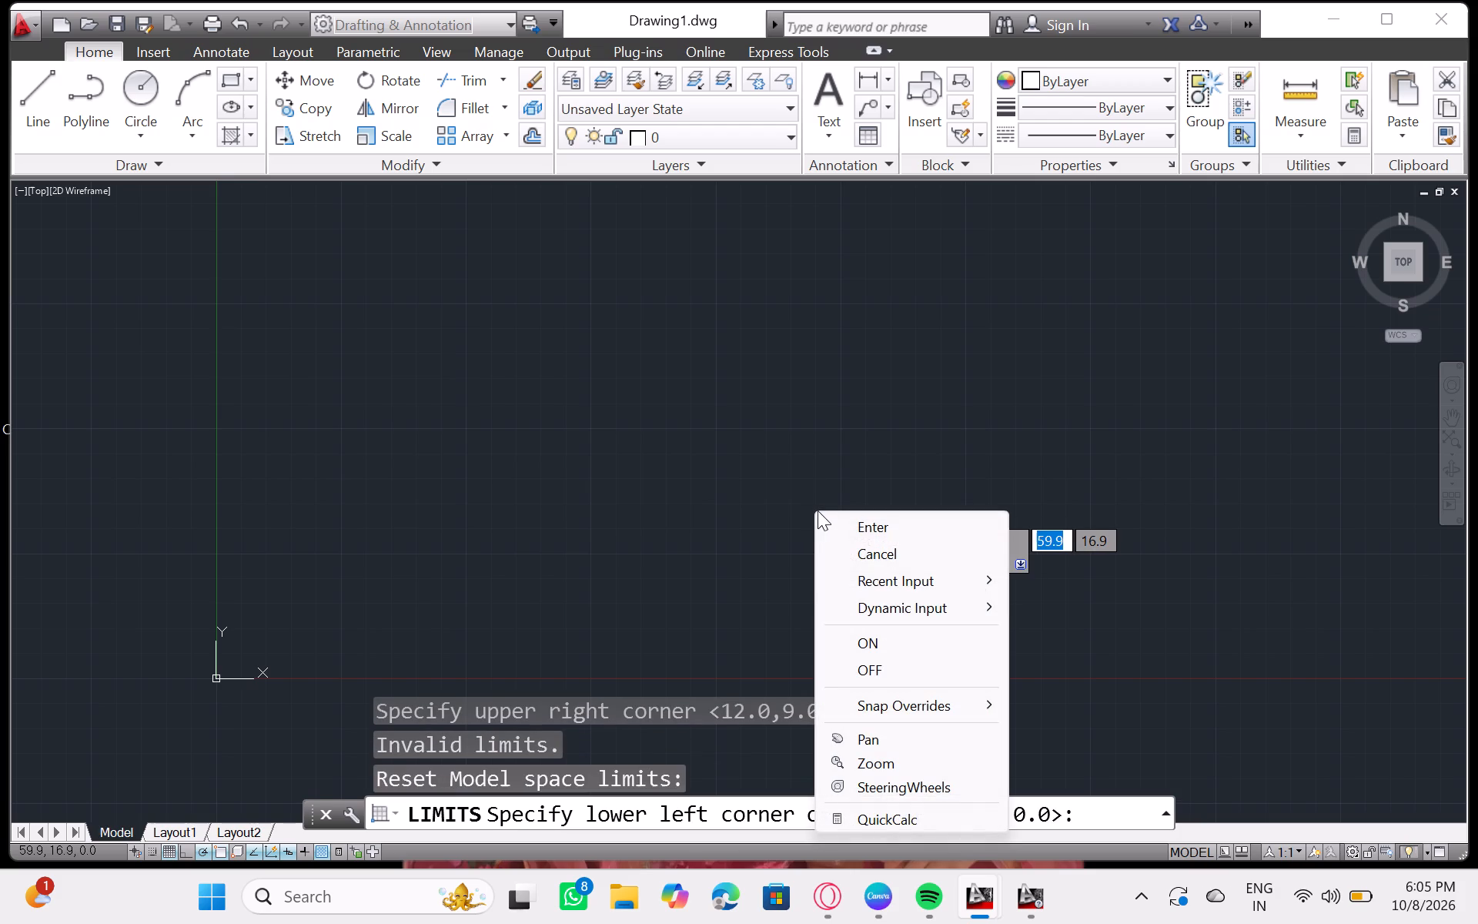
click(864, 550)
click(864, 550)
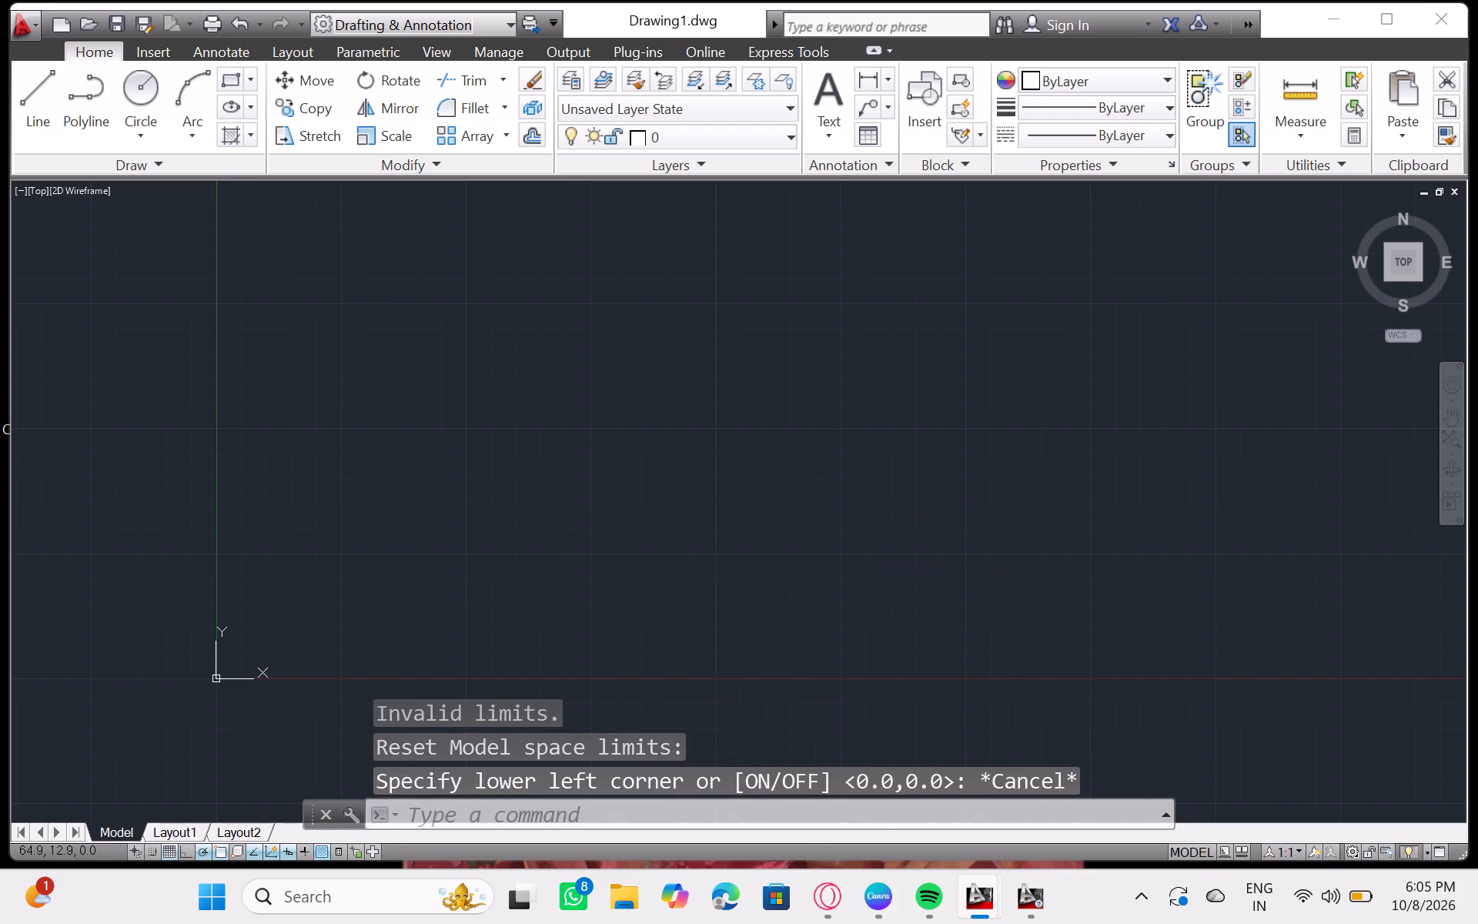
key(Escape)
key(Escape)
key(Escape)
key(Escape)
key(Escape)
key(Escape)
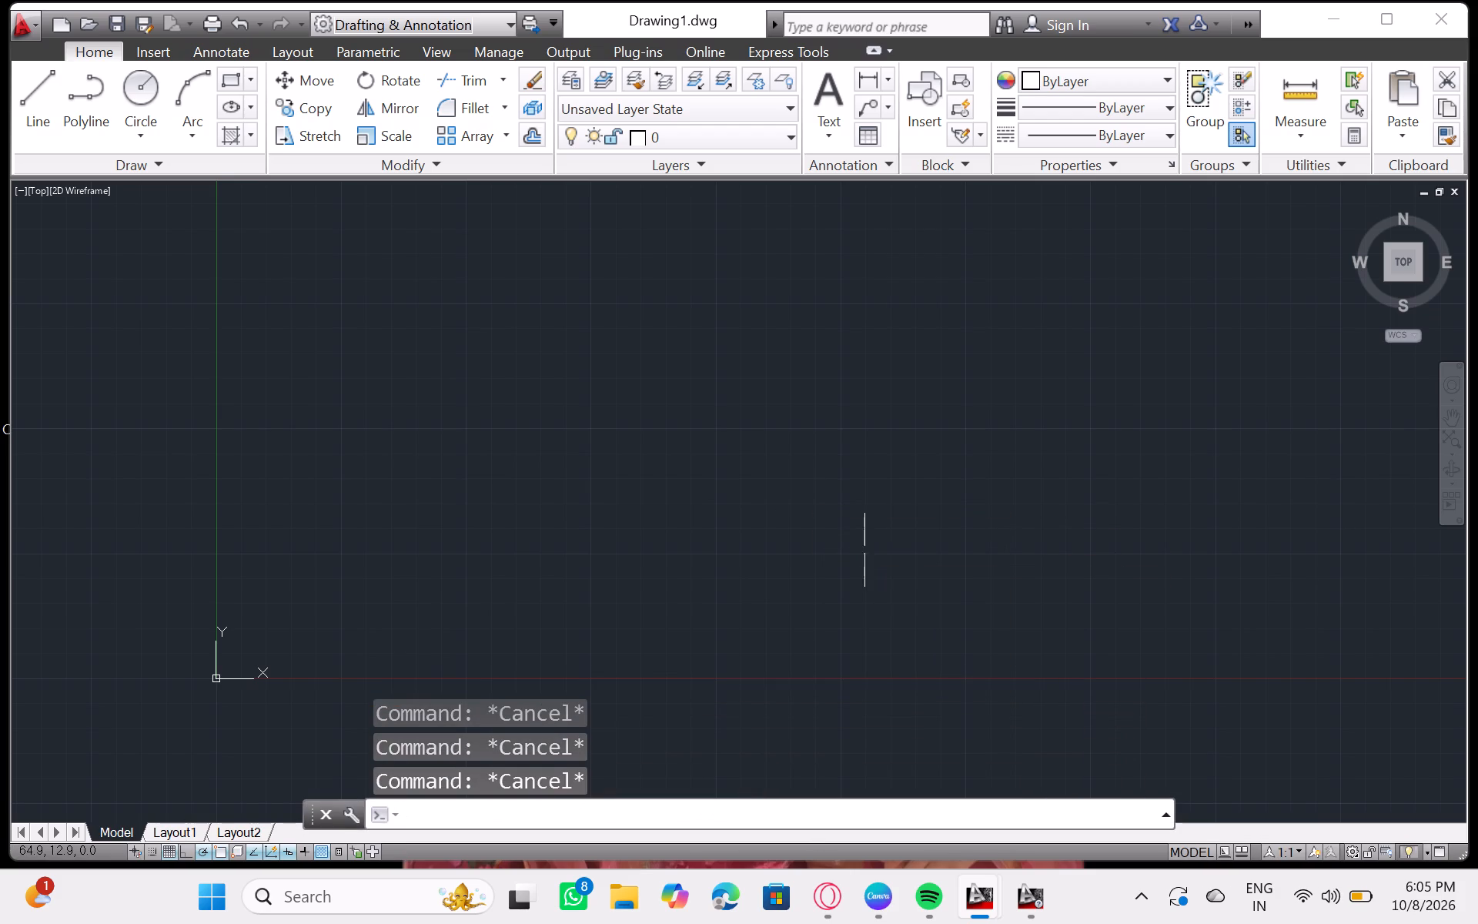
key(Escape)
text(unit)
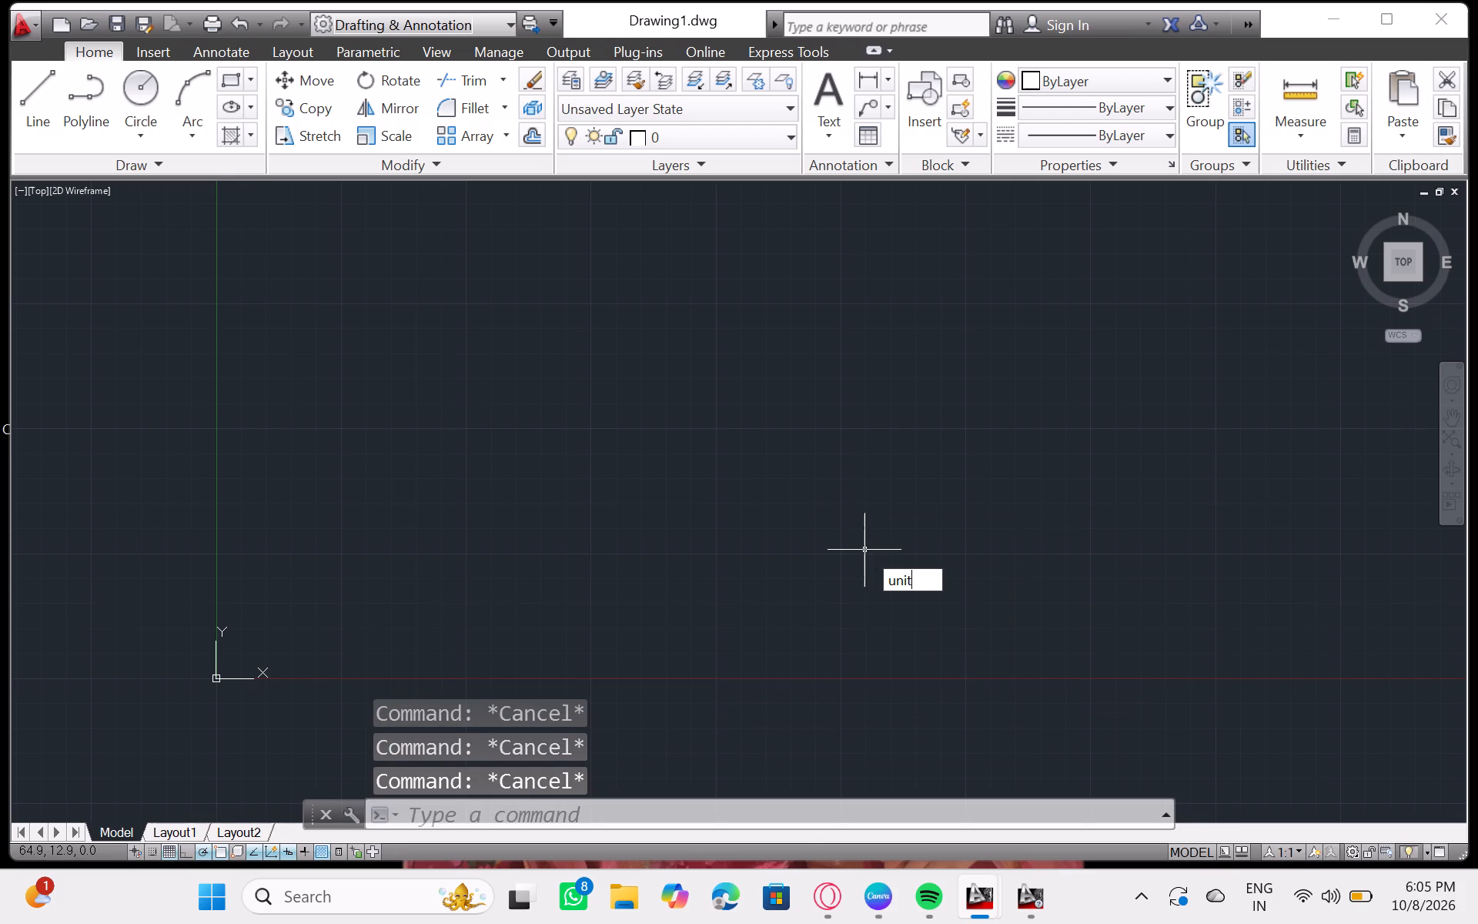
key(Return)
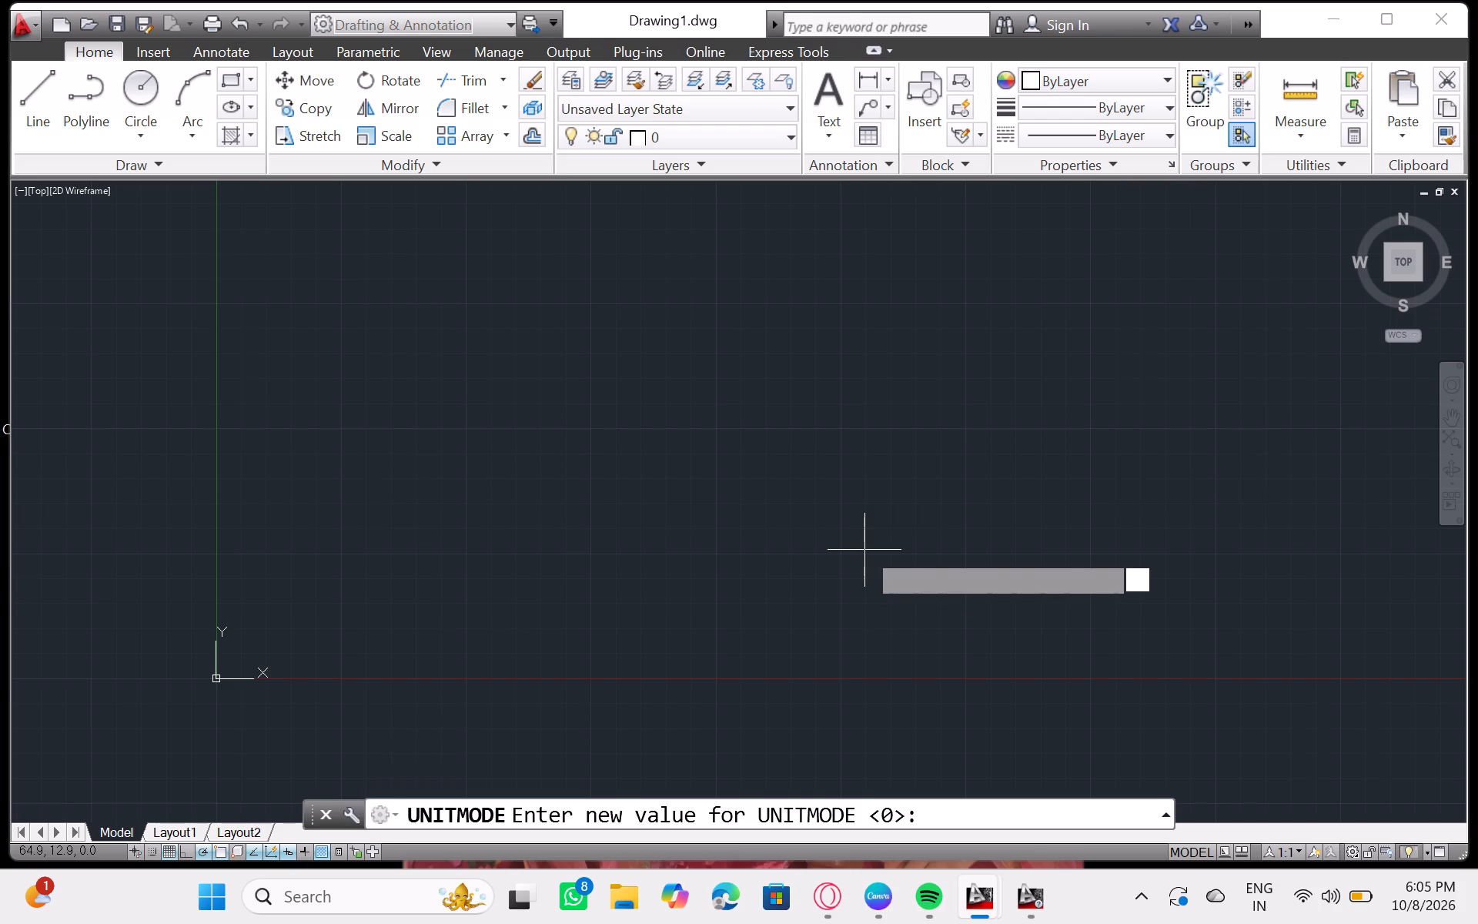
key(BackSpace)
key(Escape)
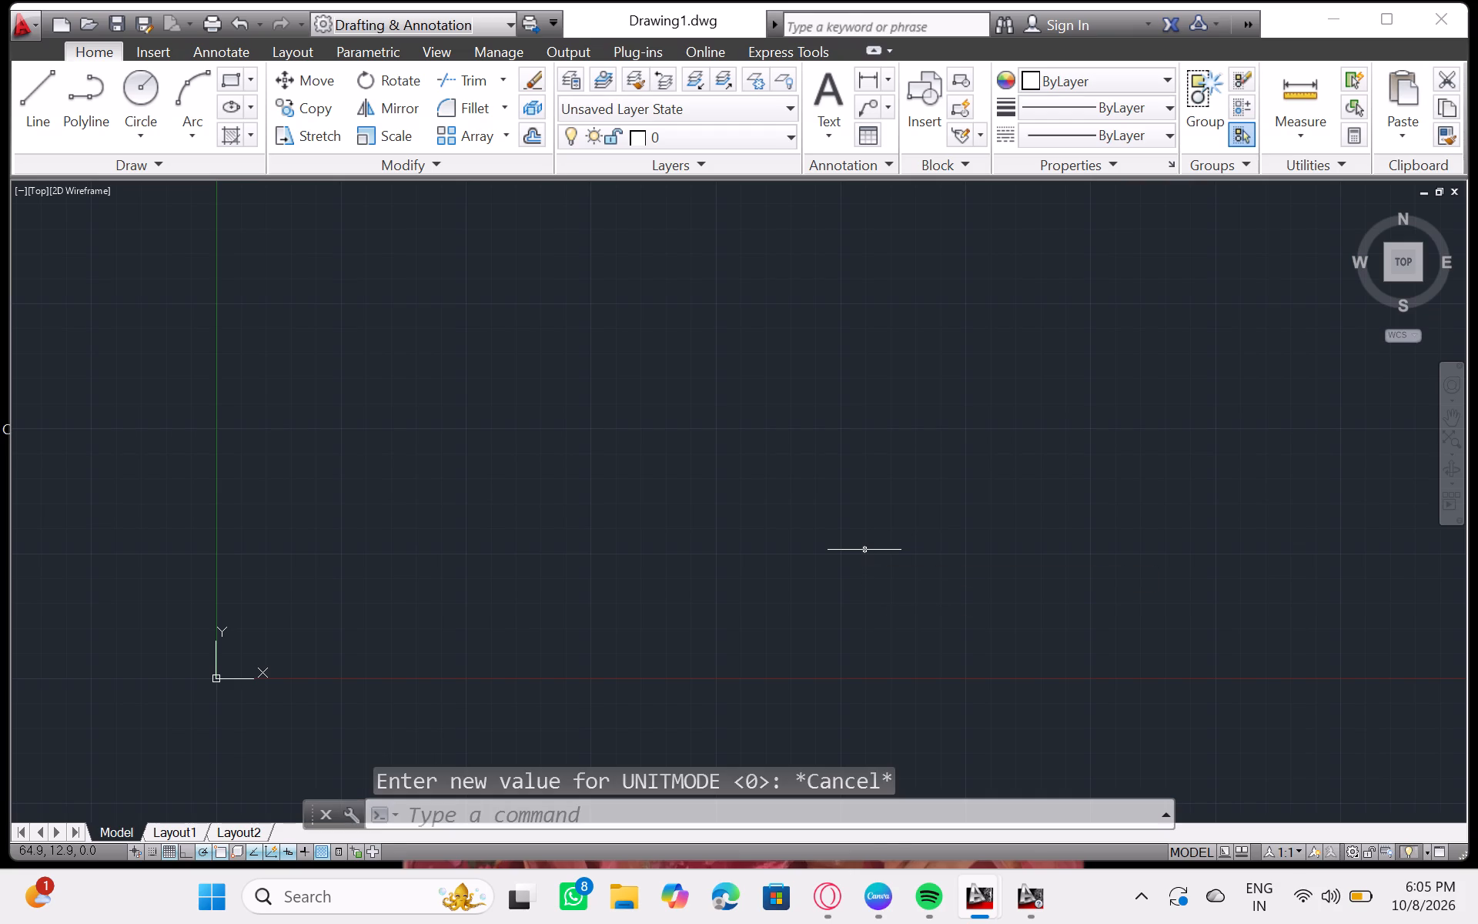
Reopen the Drawing Units settings to check the length precision and insertion scale, and accept them.
text(un)
key(i)
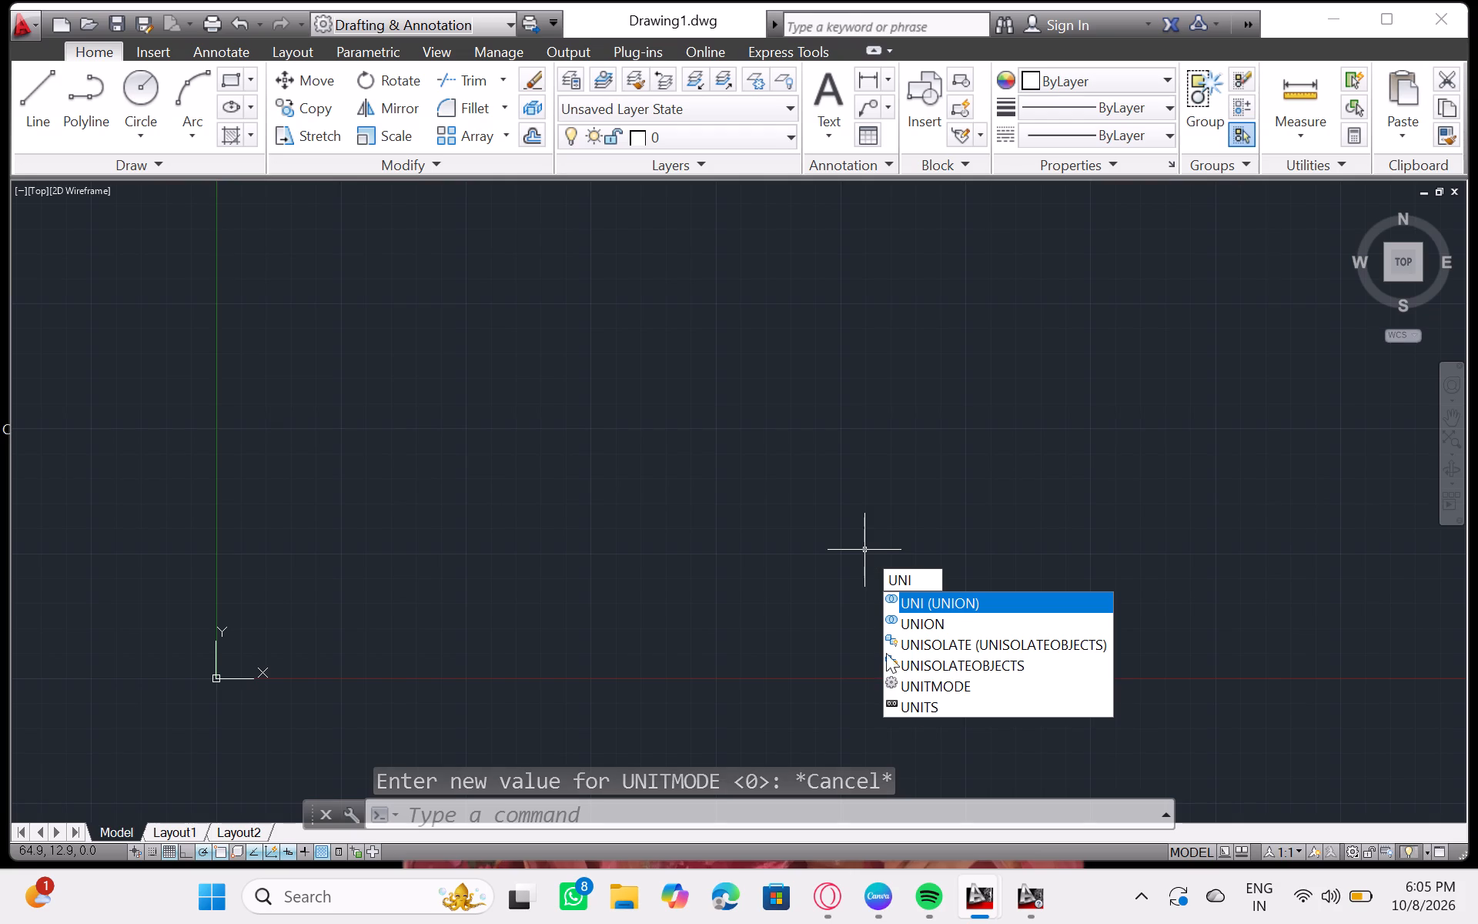
click(925, 716)
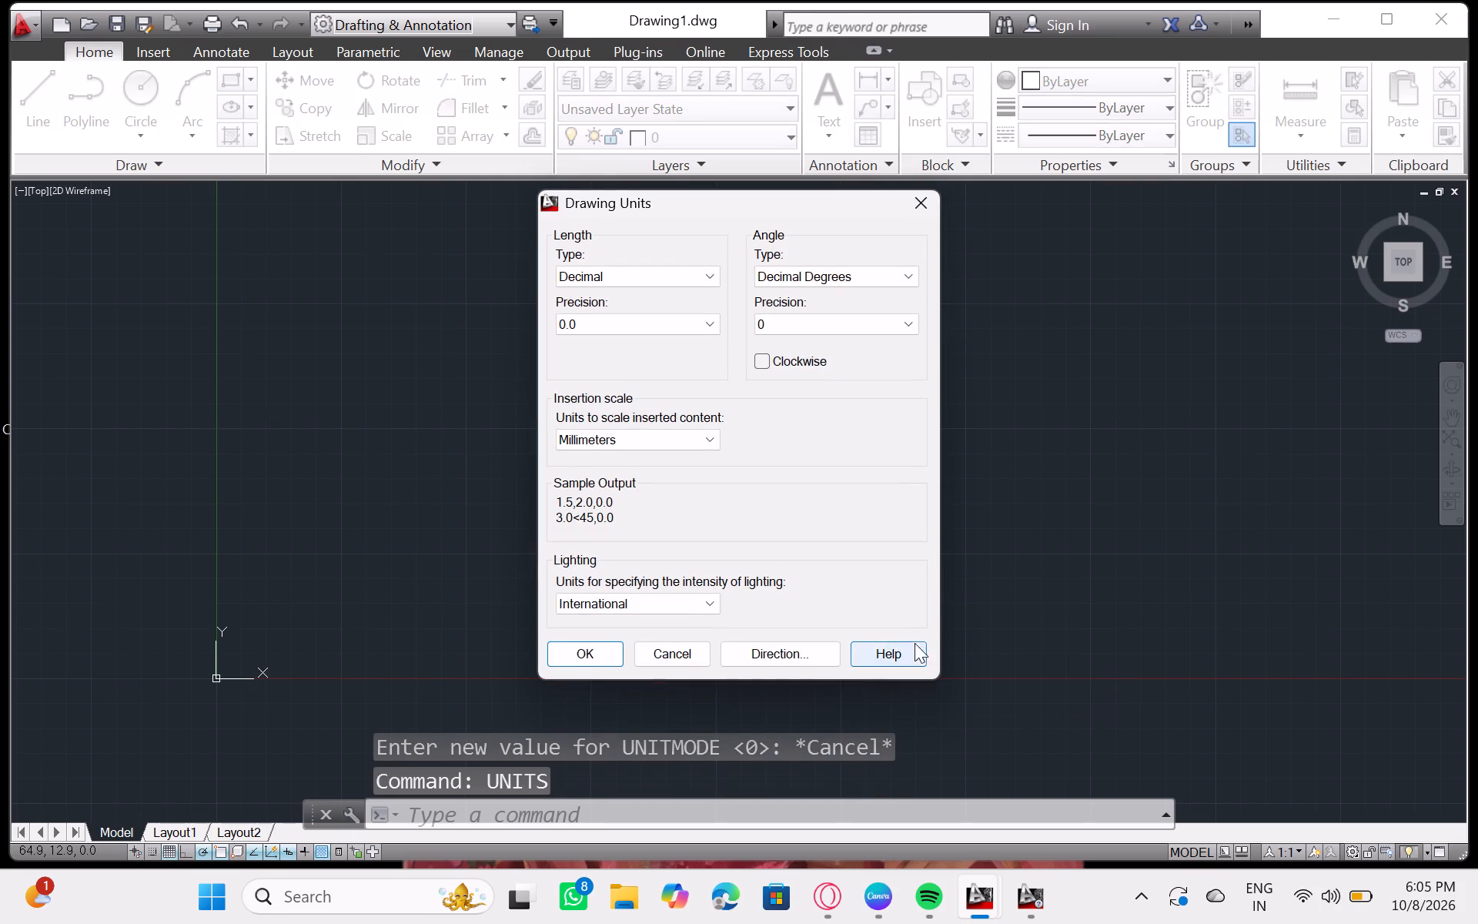
click(596, 655)
Start resetting the model space limits with the LIMITS command.
text(lim)
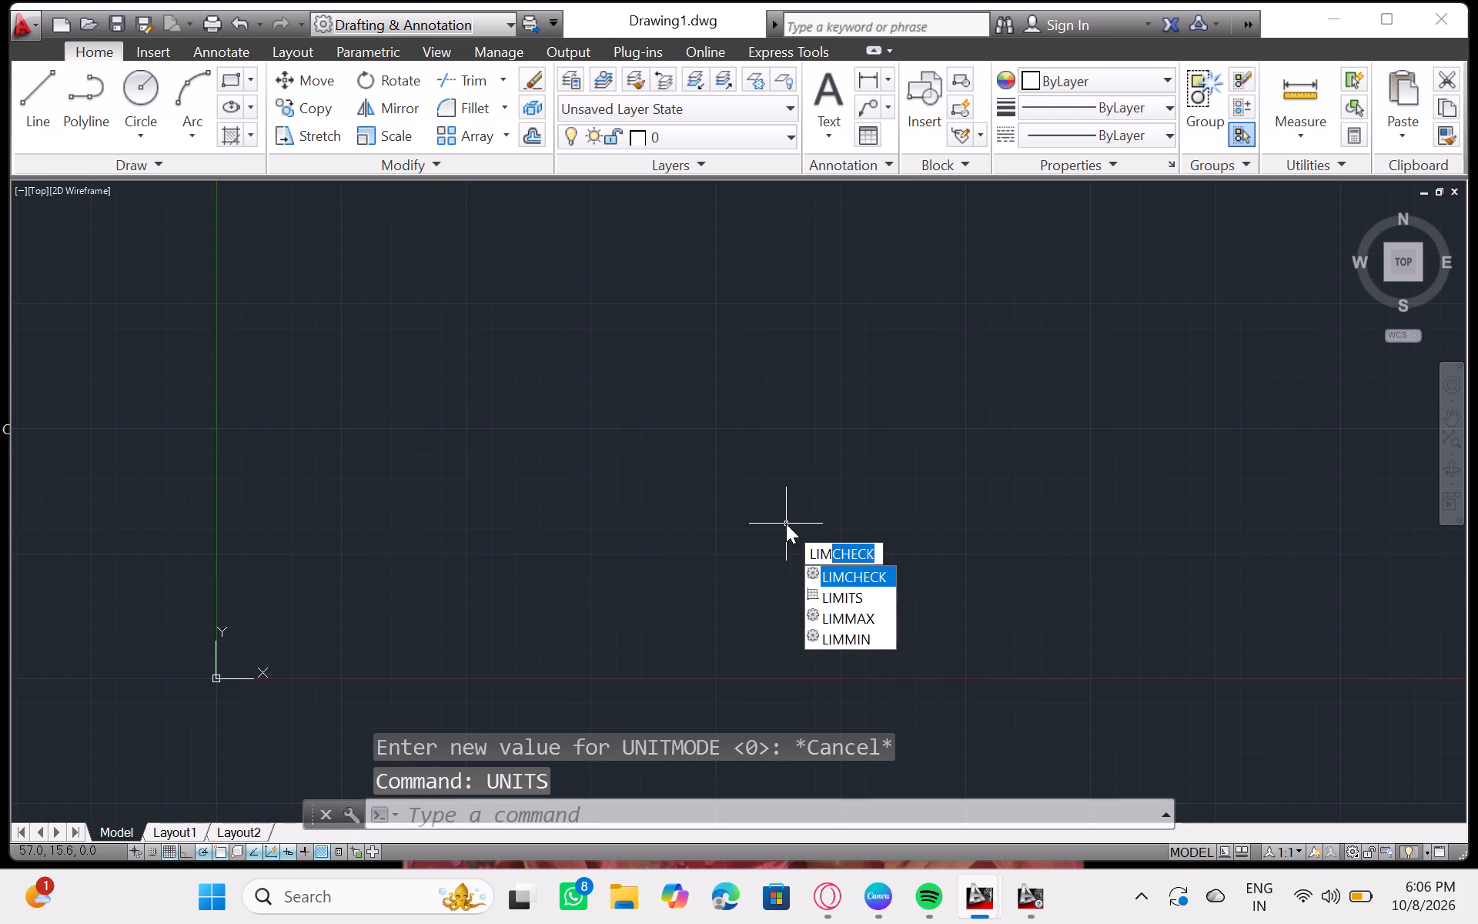
click(820, 588)
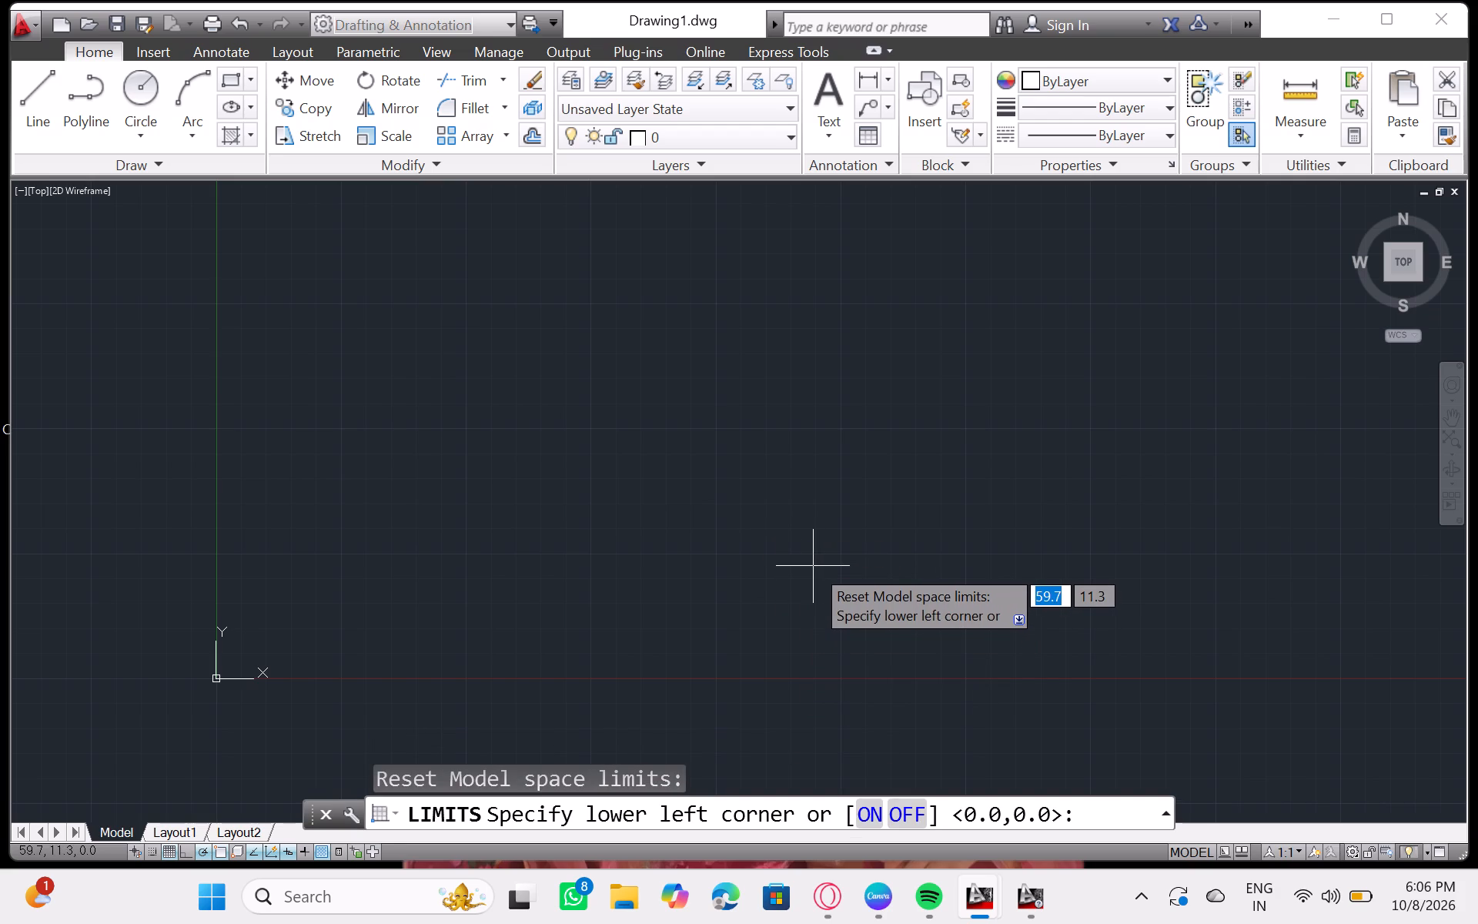
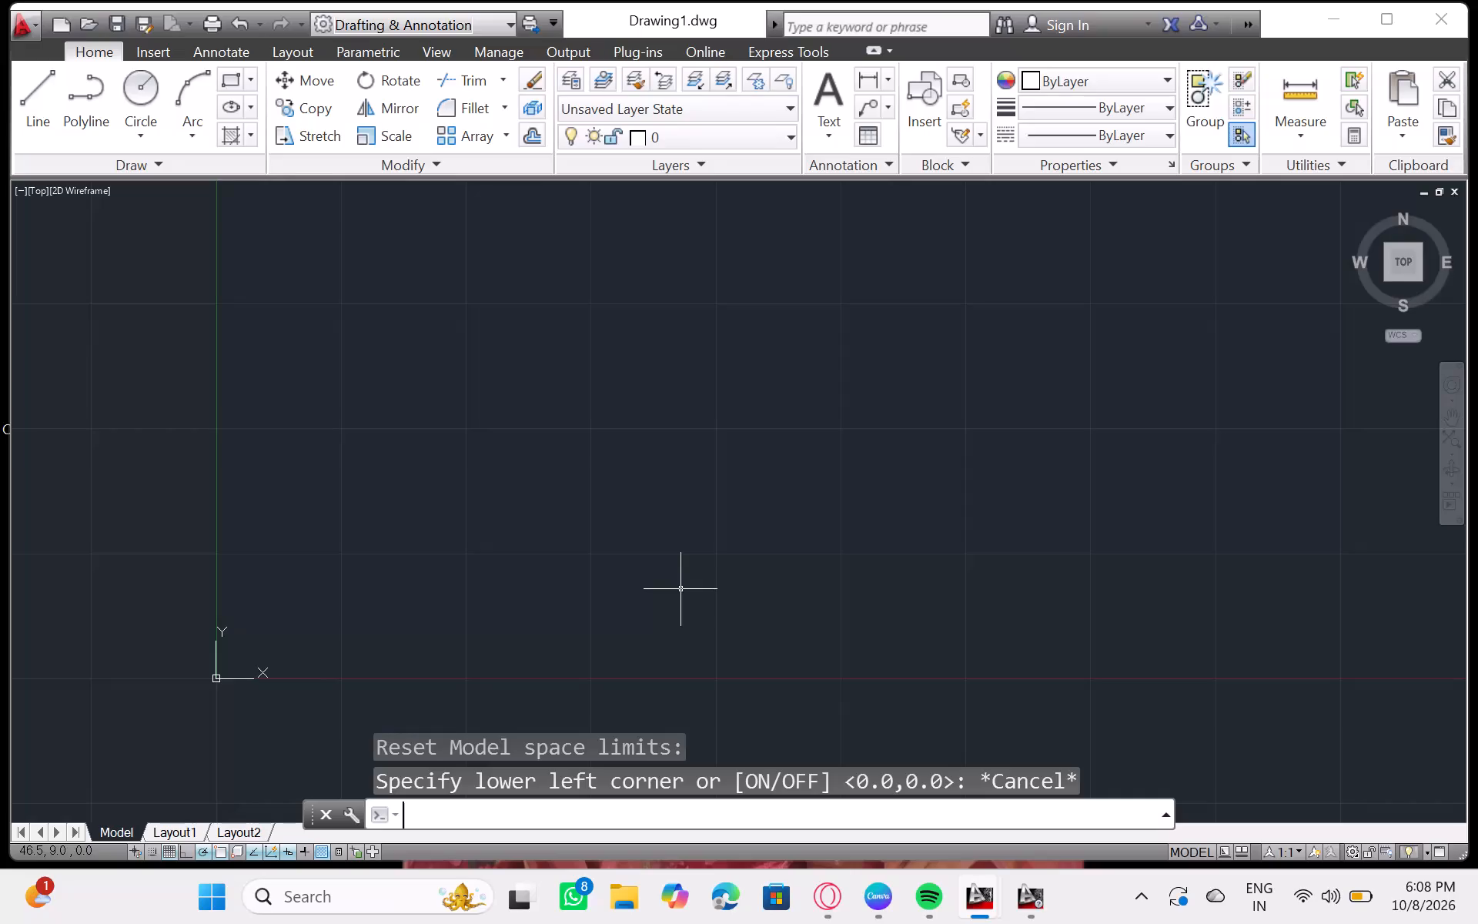
Restart the LIMITS command for model space and clear the lower left corner's X value for a new entry.
key(Escape)
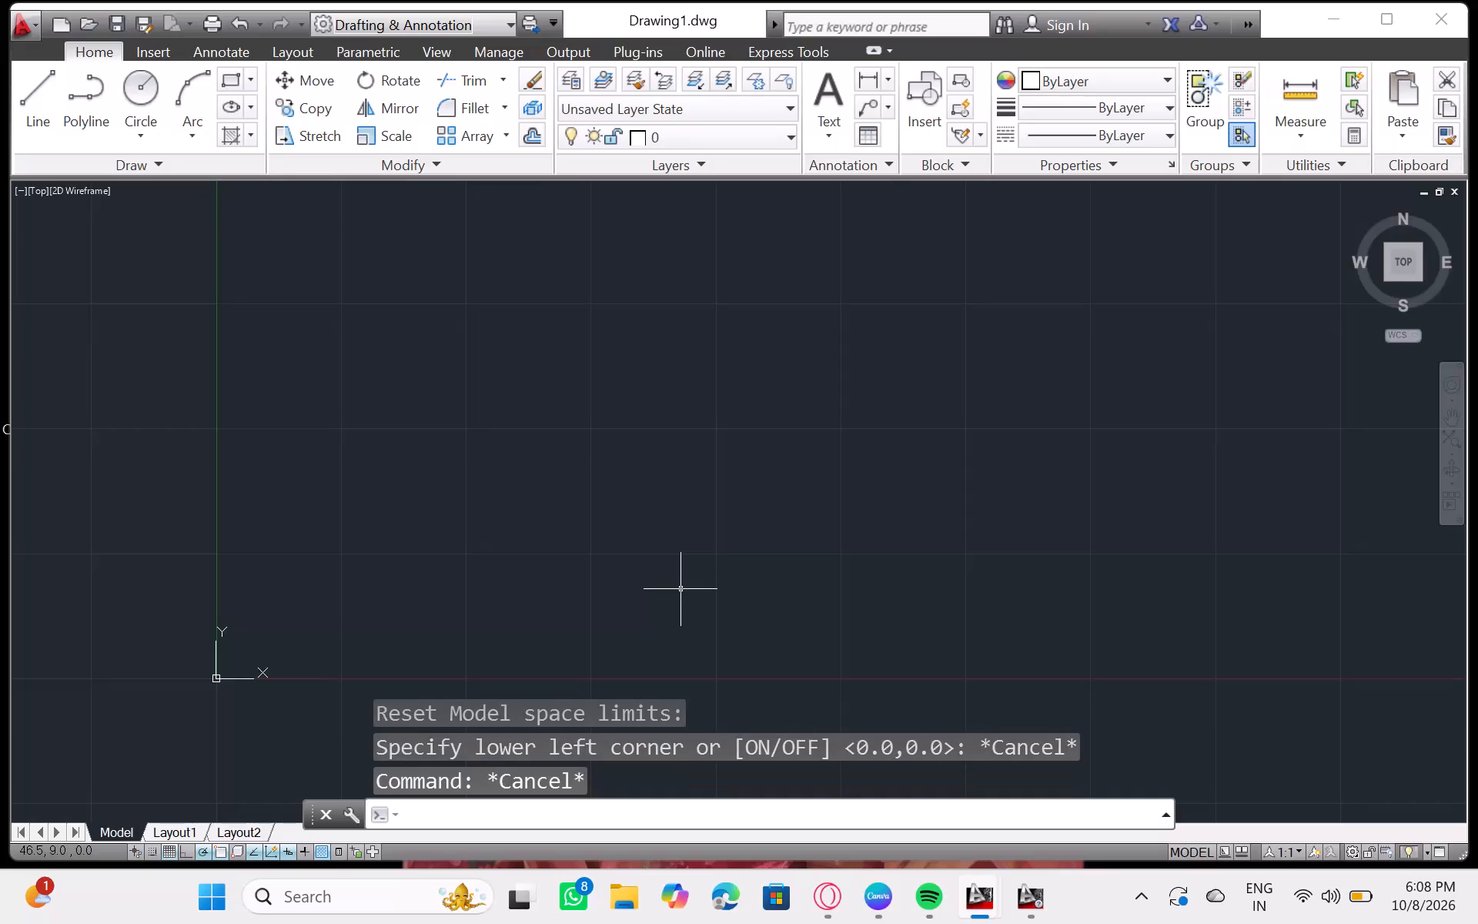
key(Escape)
key(Escape)
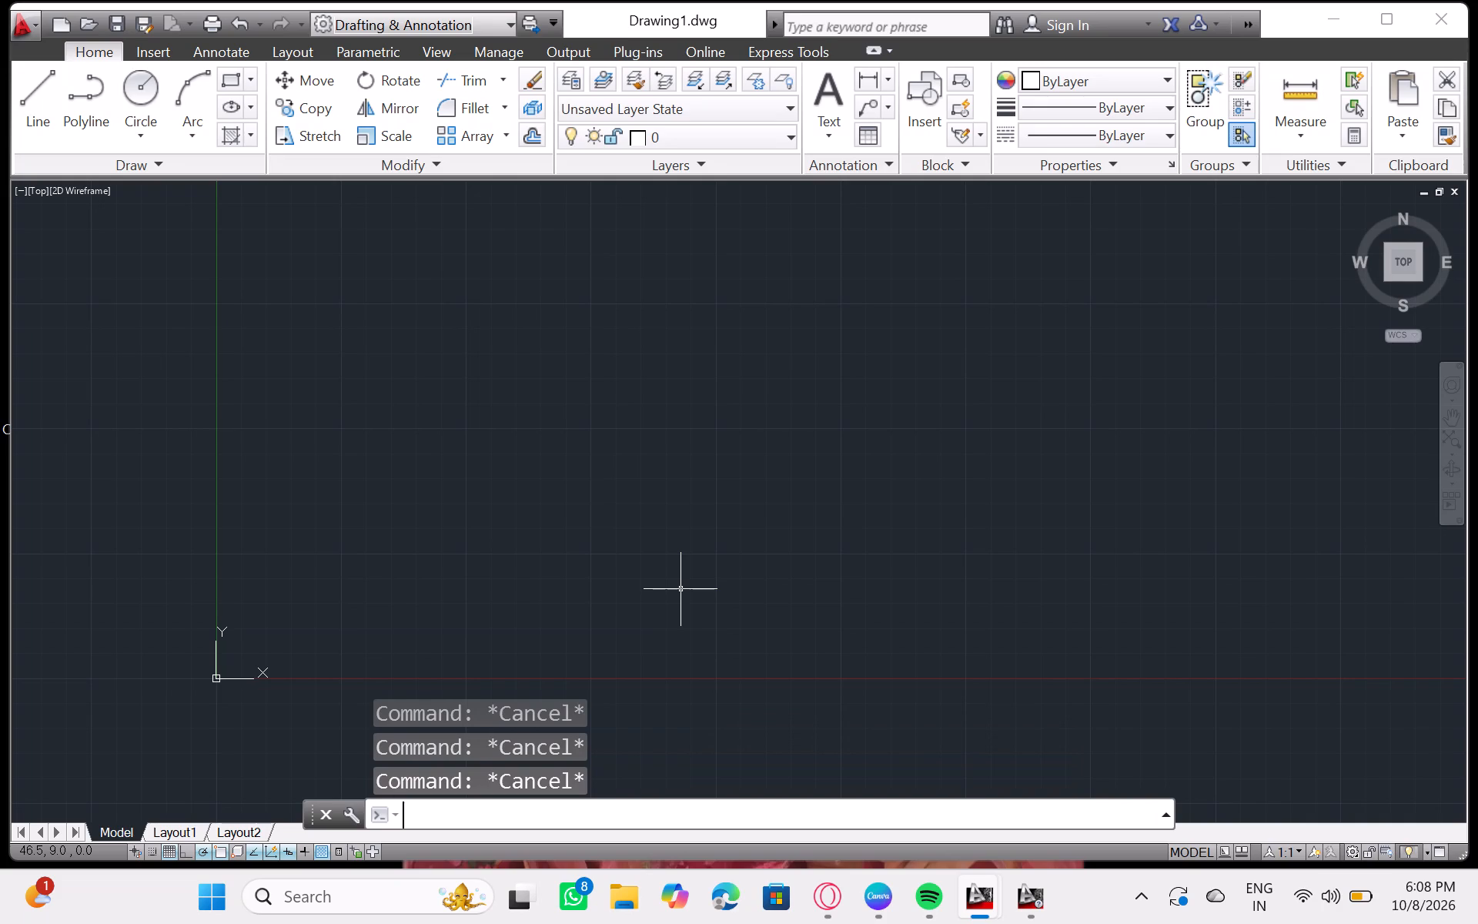
text(limi)
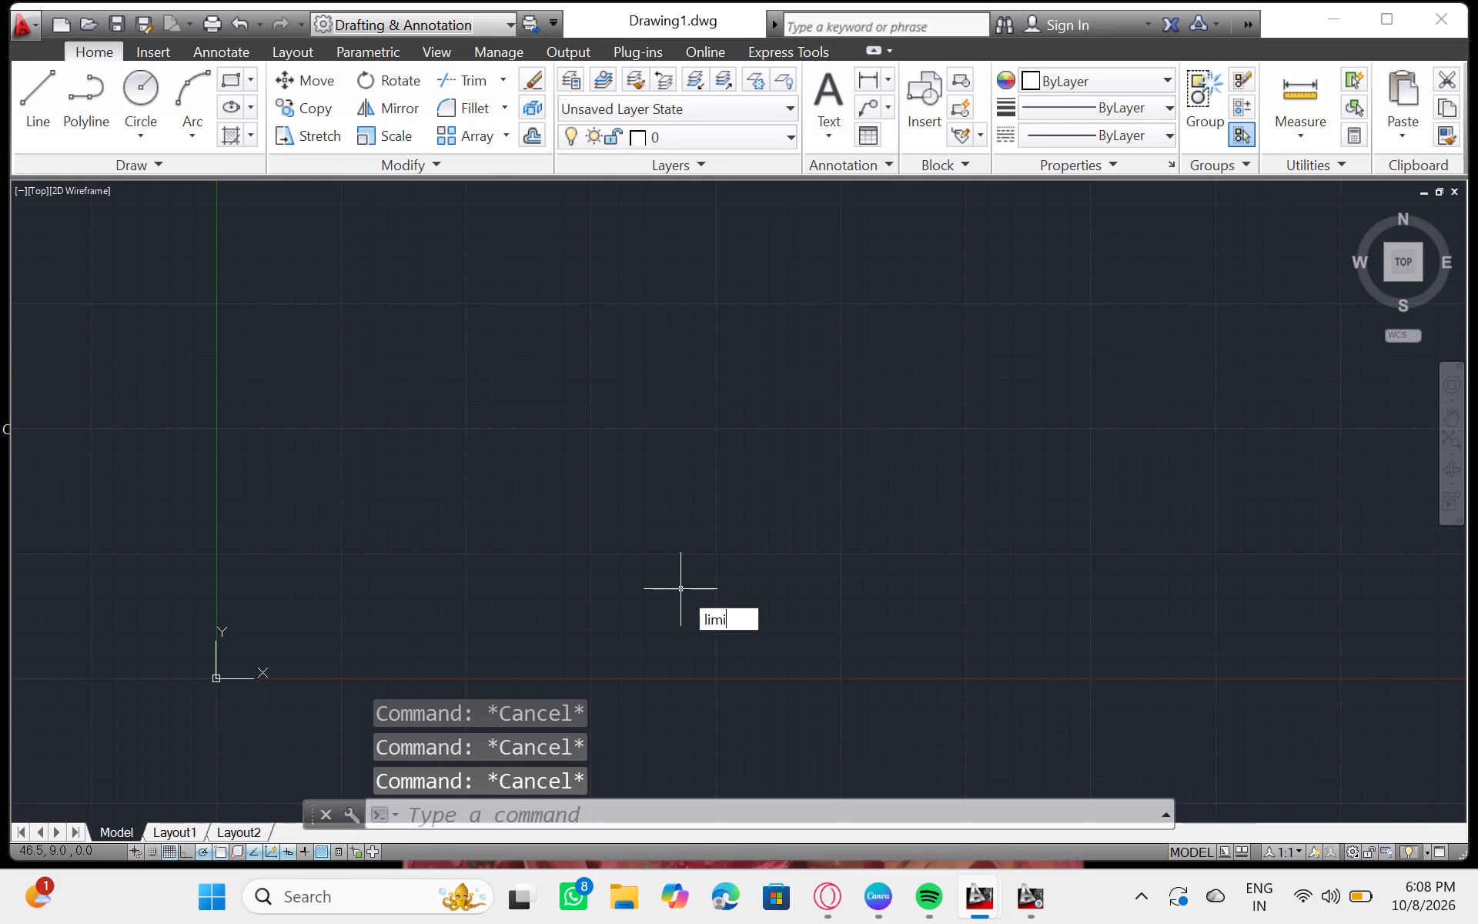
key(Return)
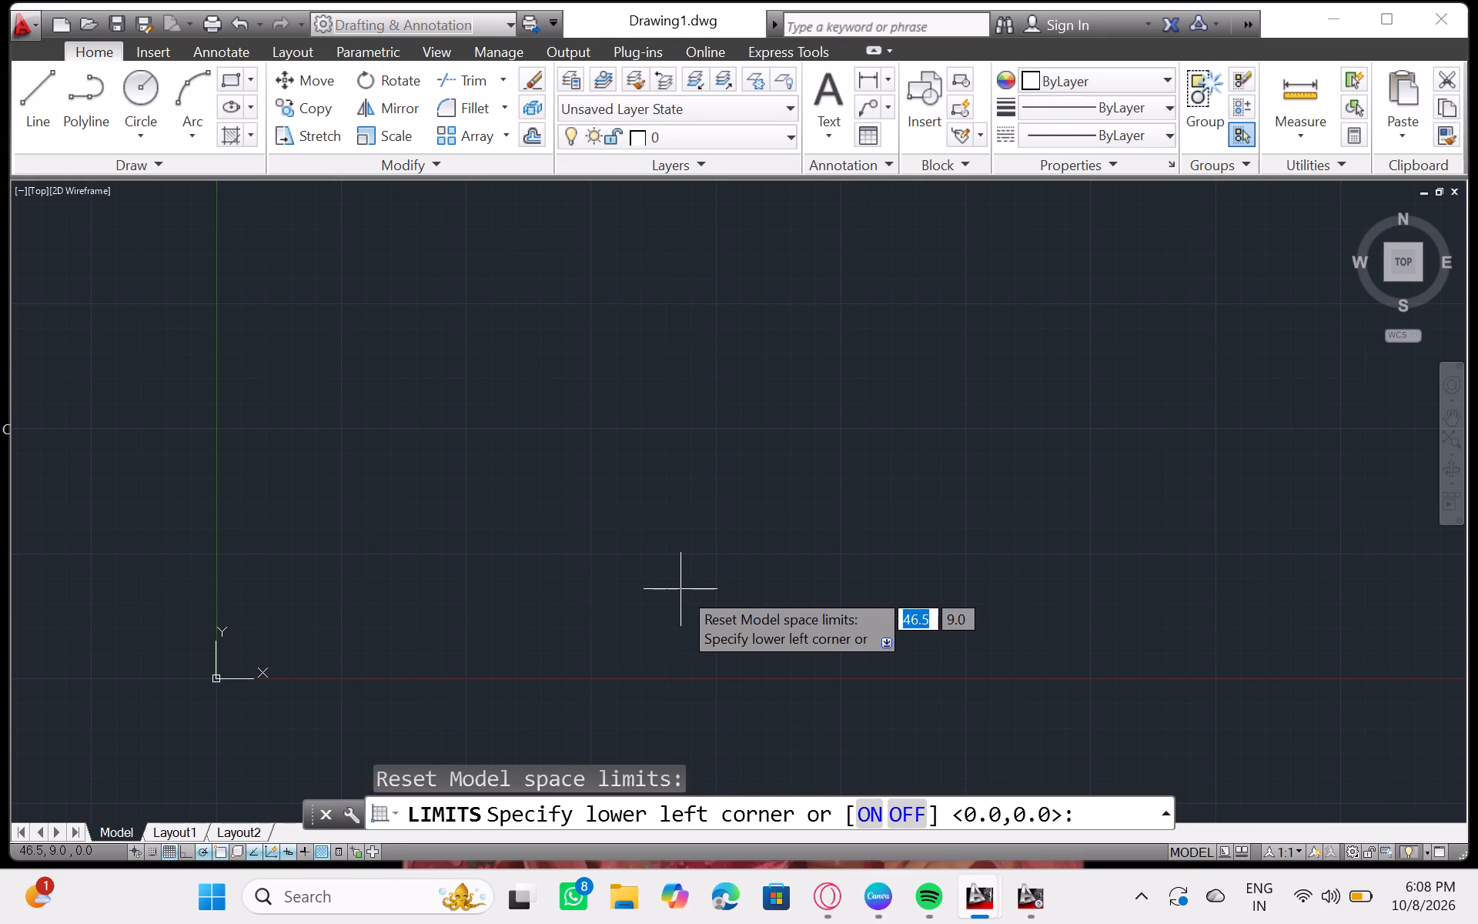
key(BackSpace)
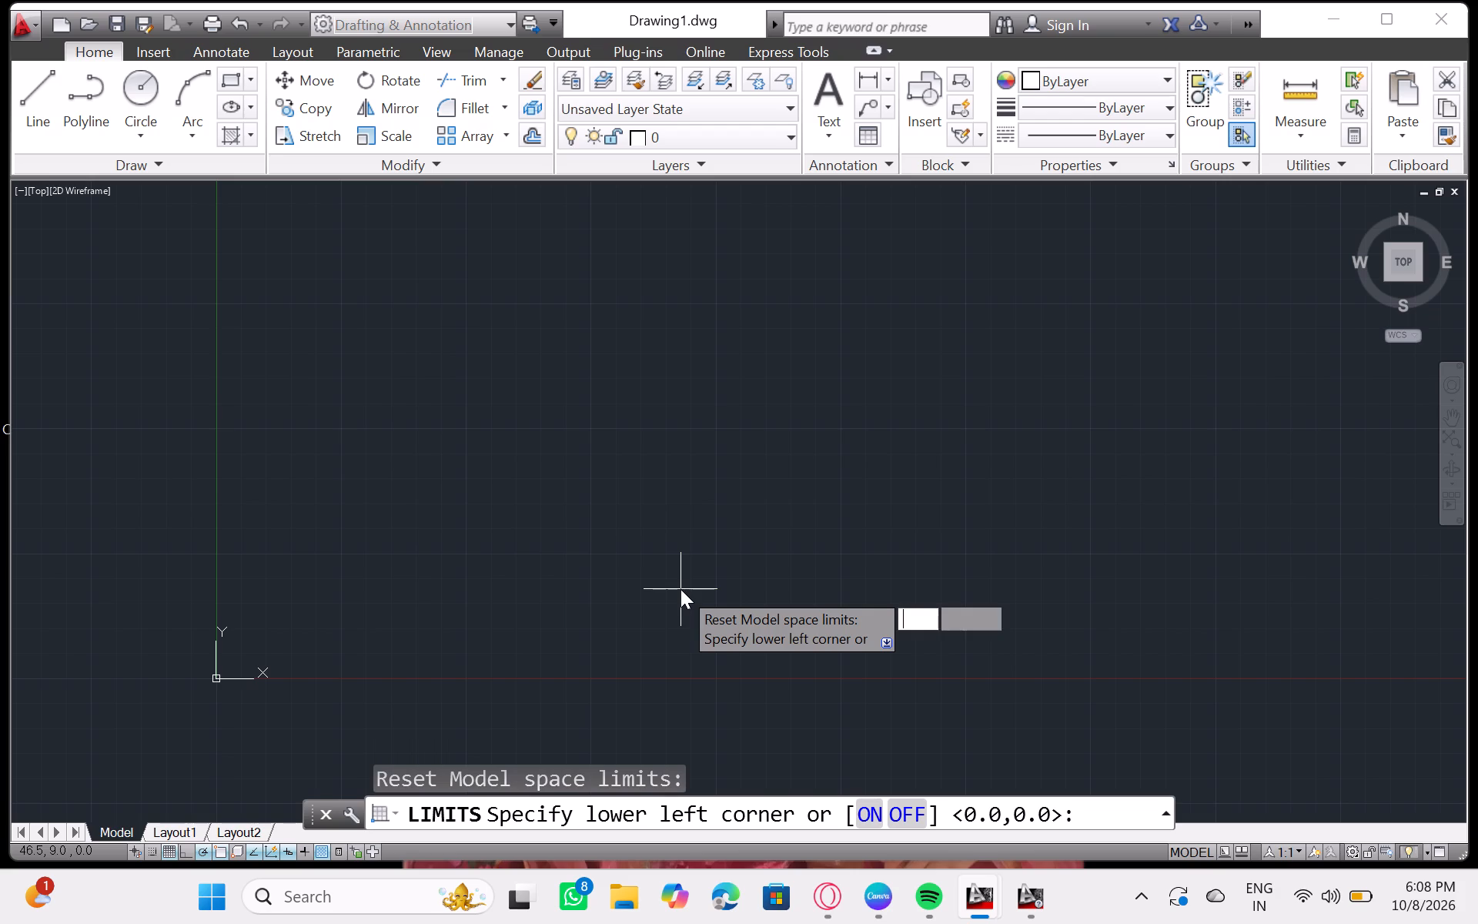
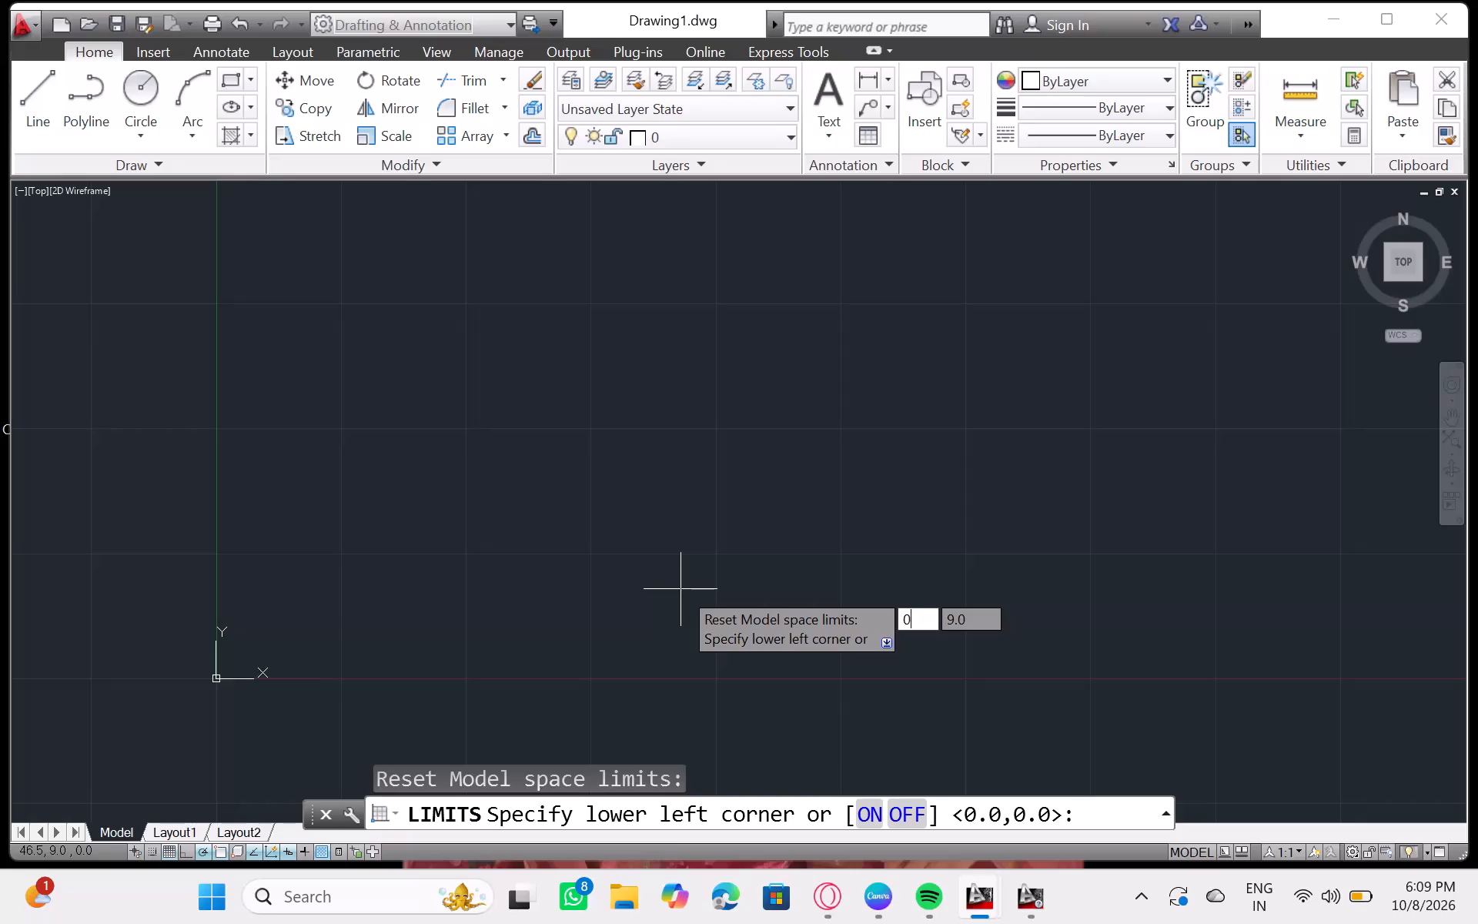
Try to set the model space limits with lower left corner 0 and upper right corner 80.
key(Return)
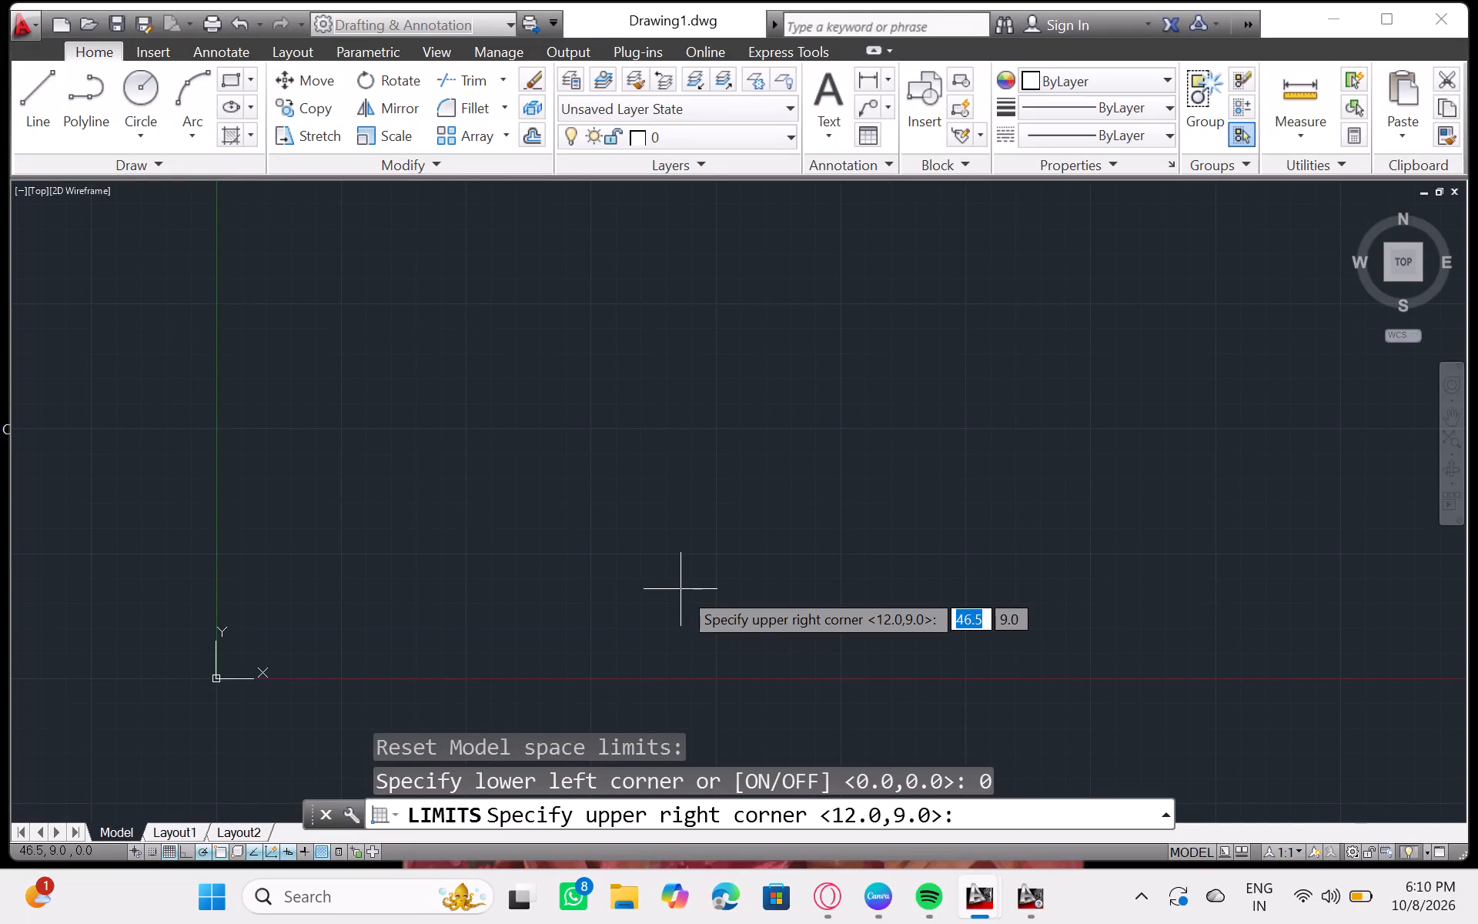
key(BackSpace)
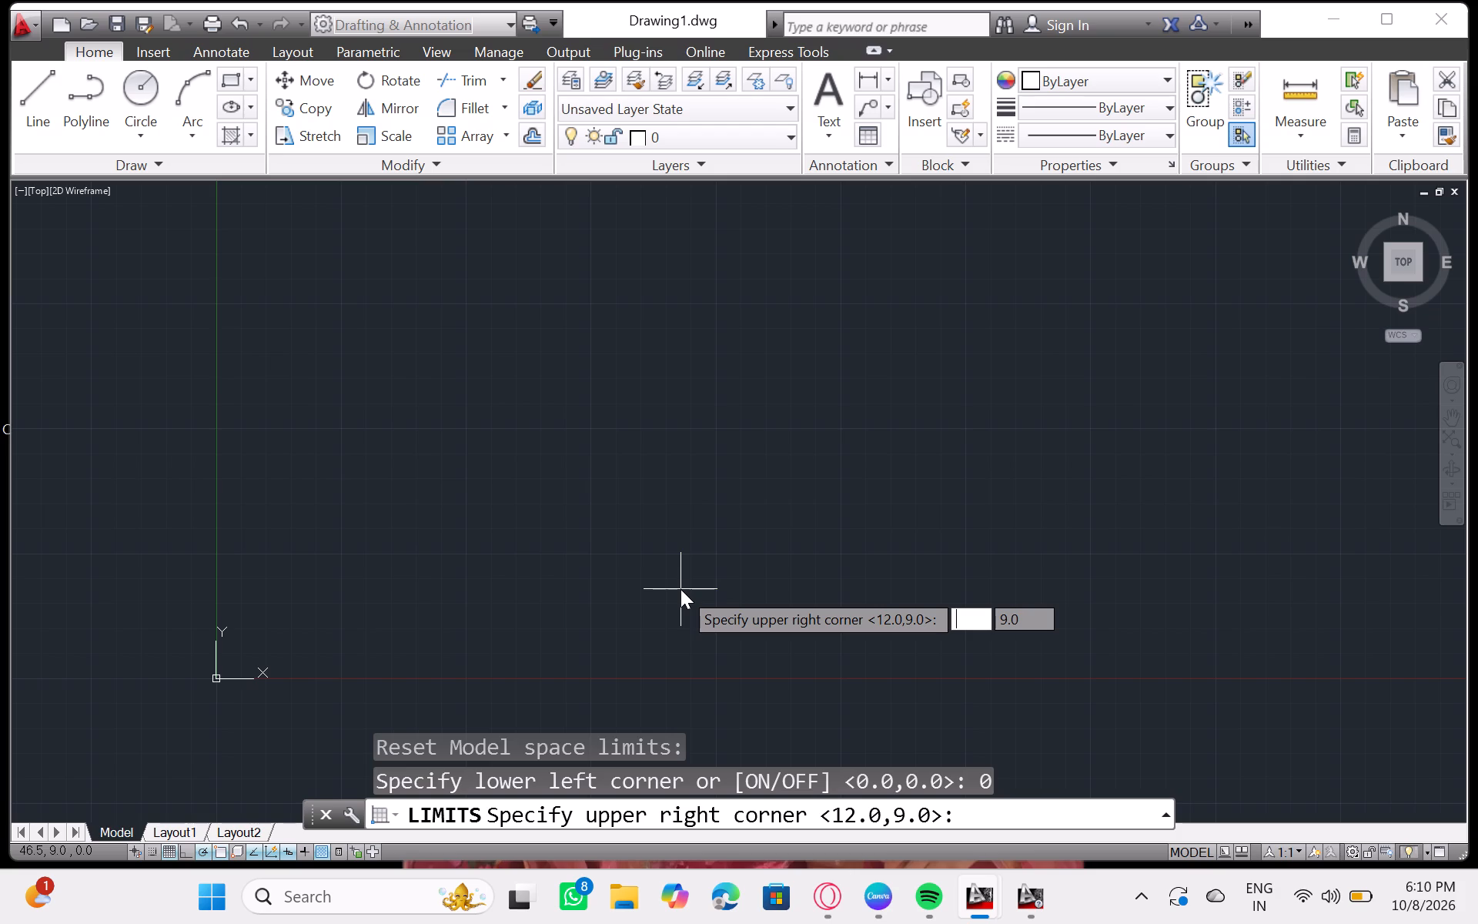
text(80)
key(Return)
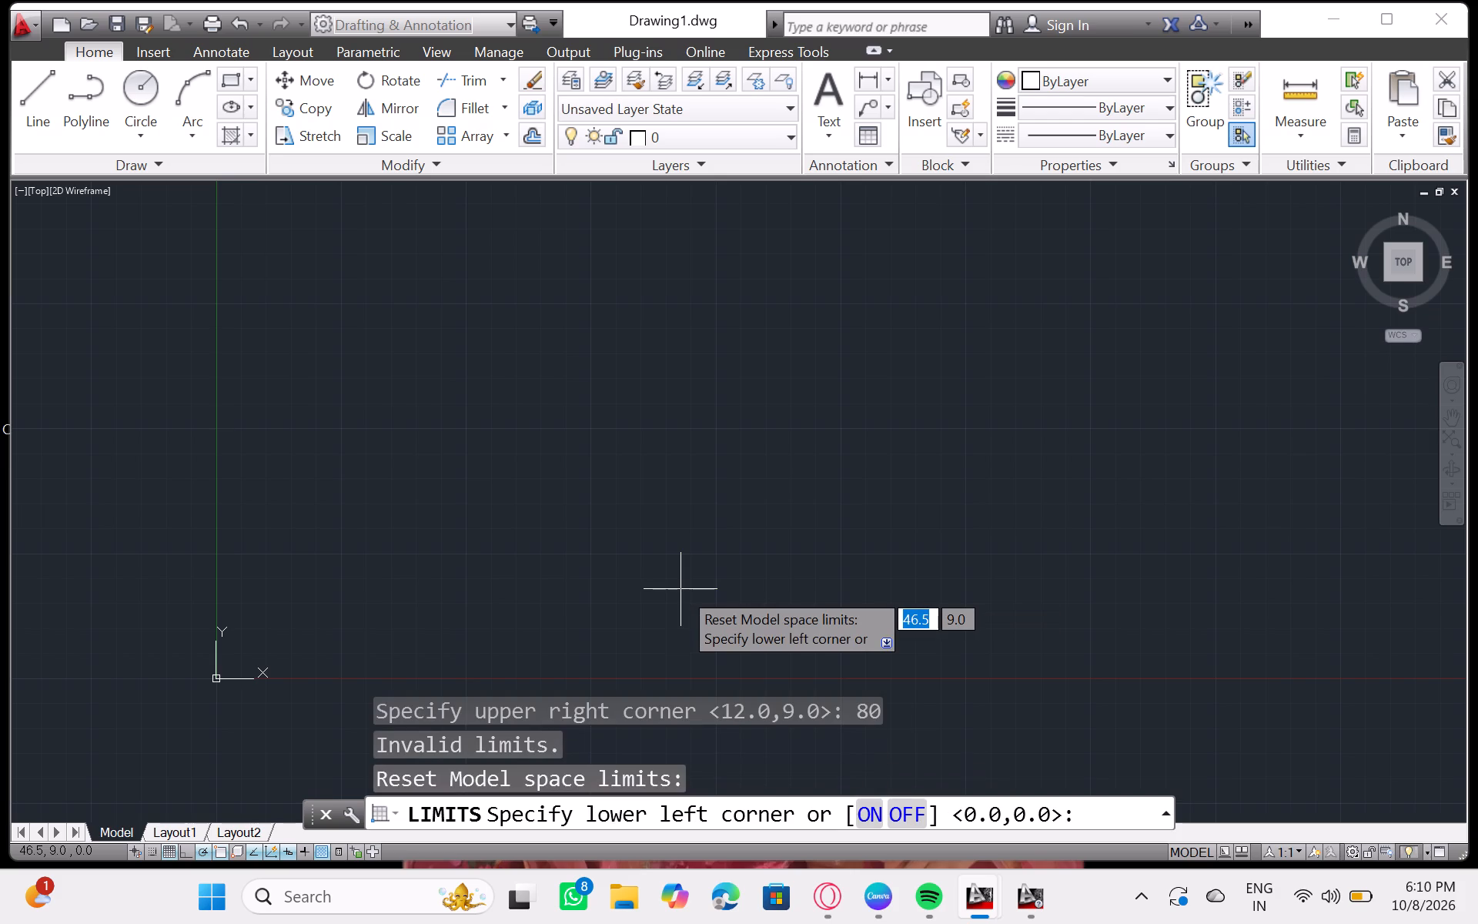
Set the model space limits with 38 for the lower left corner and 106 for the upper right corner.
key(BackSpace)
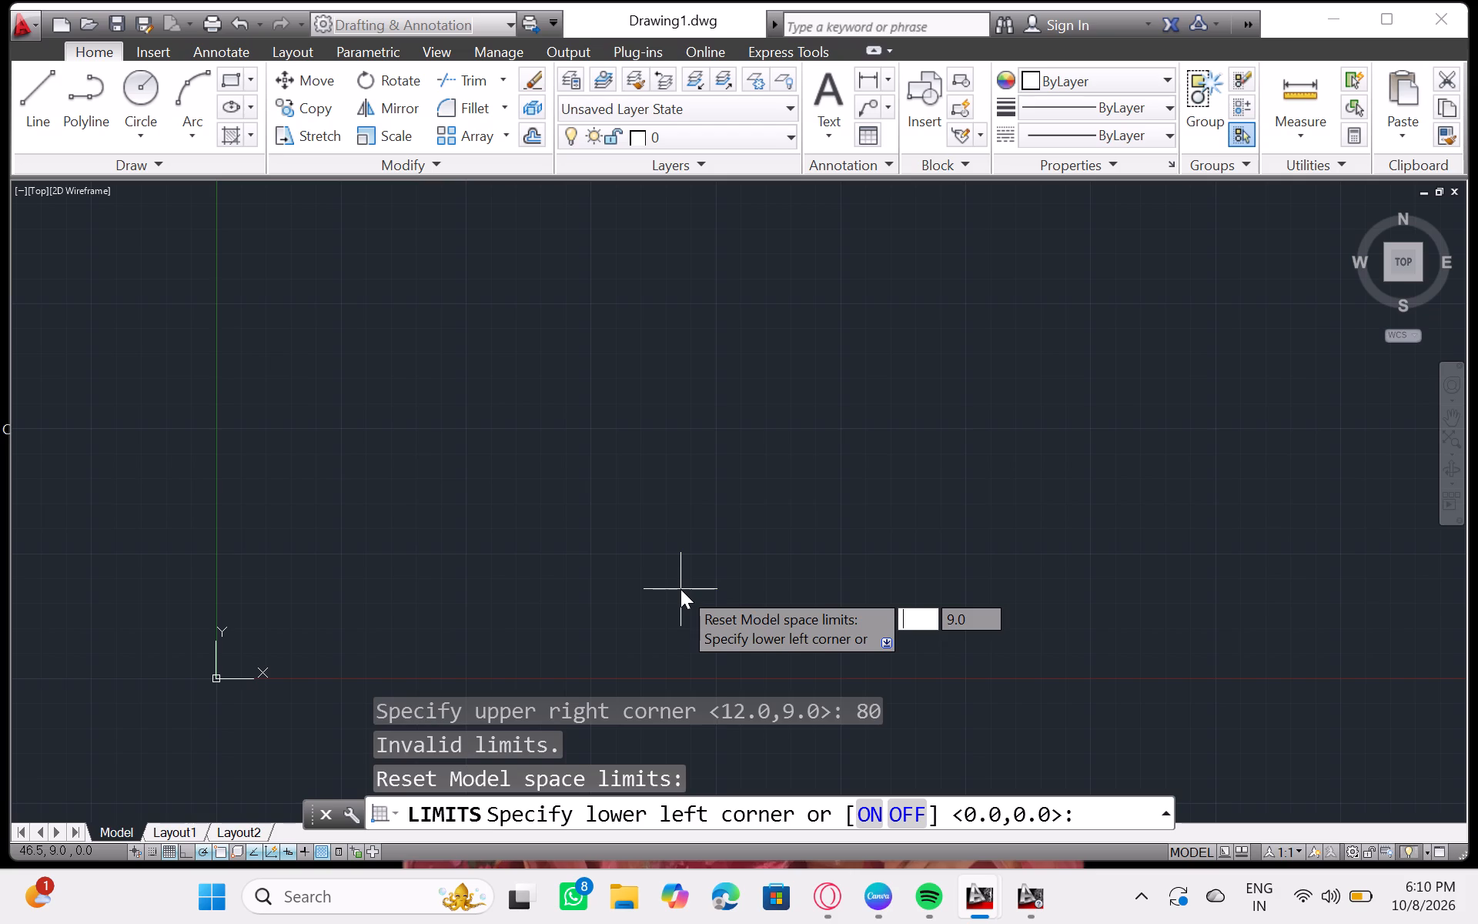
text(38)
key(Return)
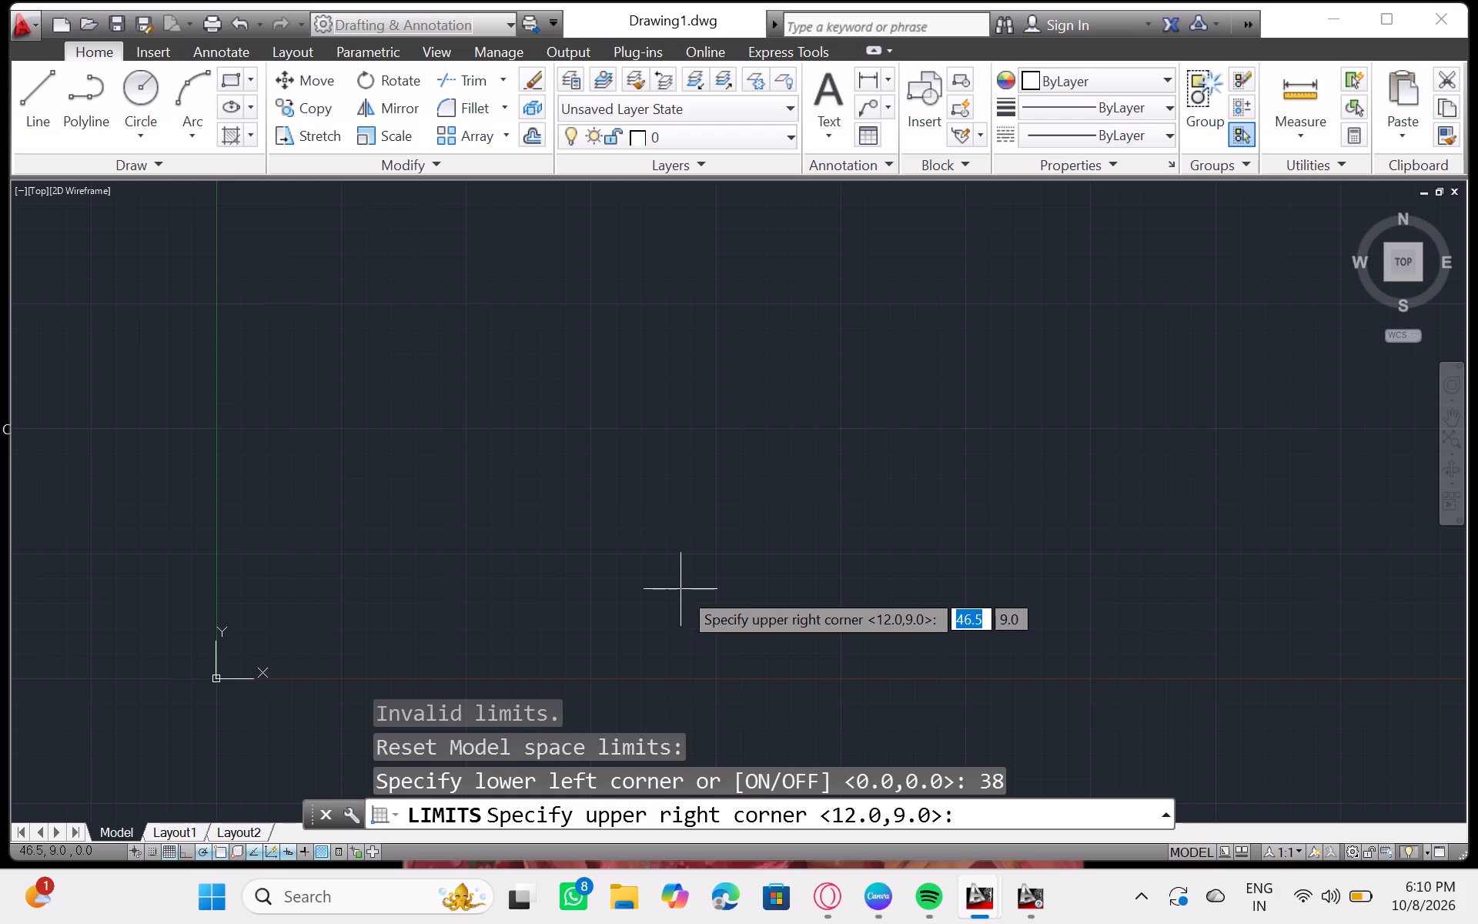
key(BackSpace)
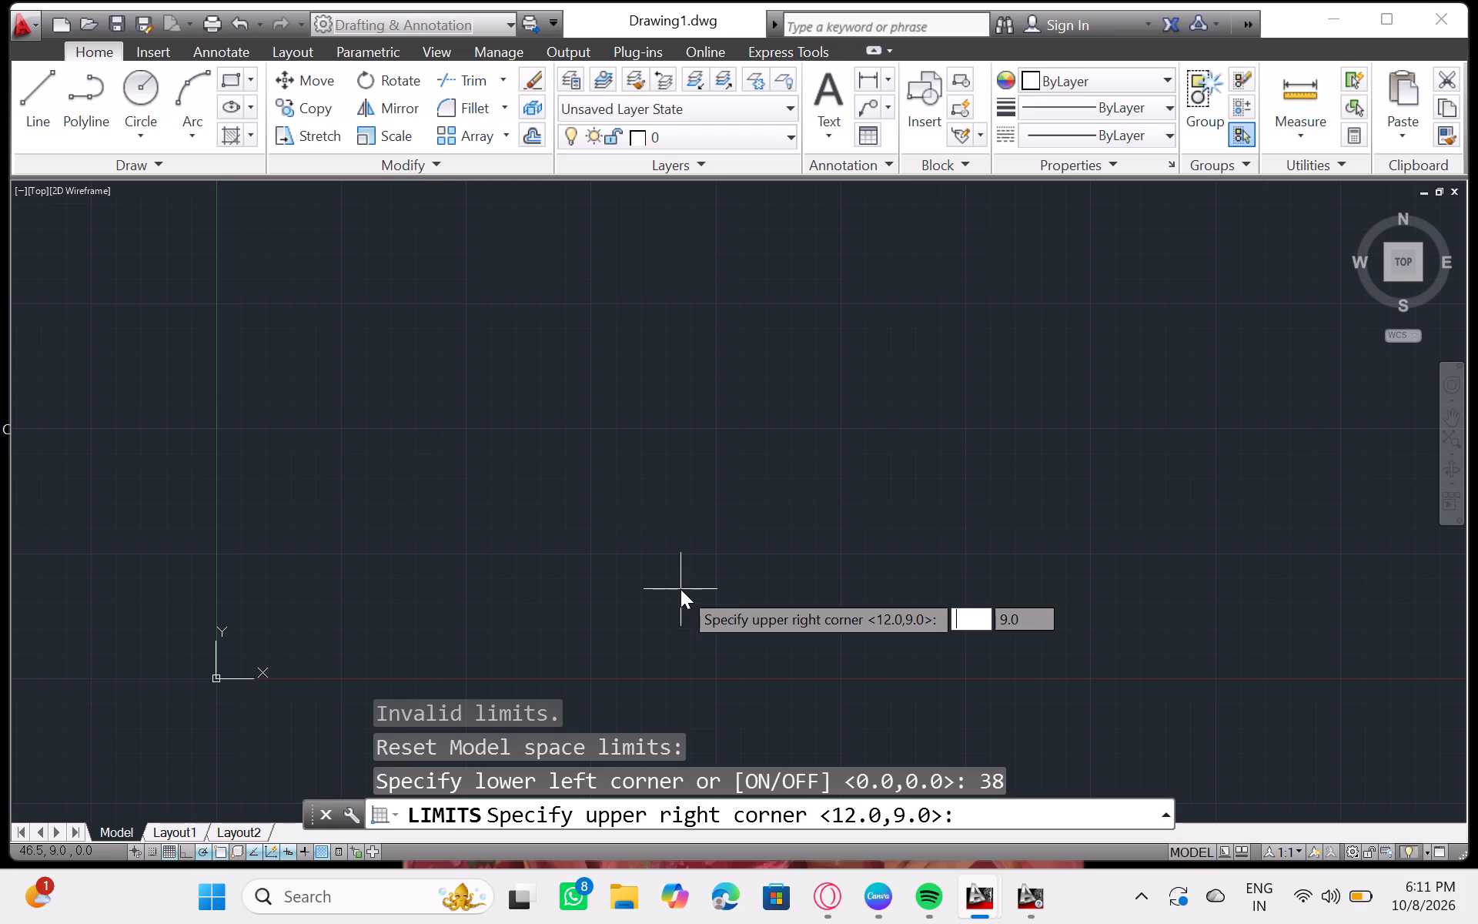
text(10)
key(6)
key(Return)
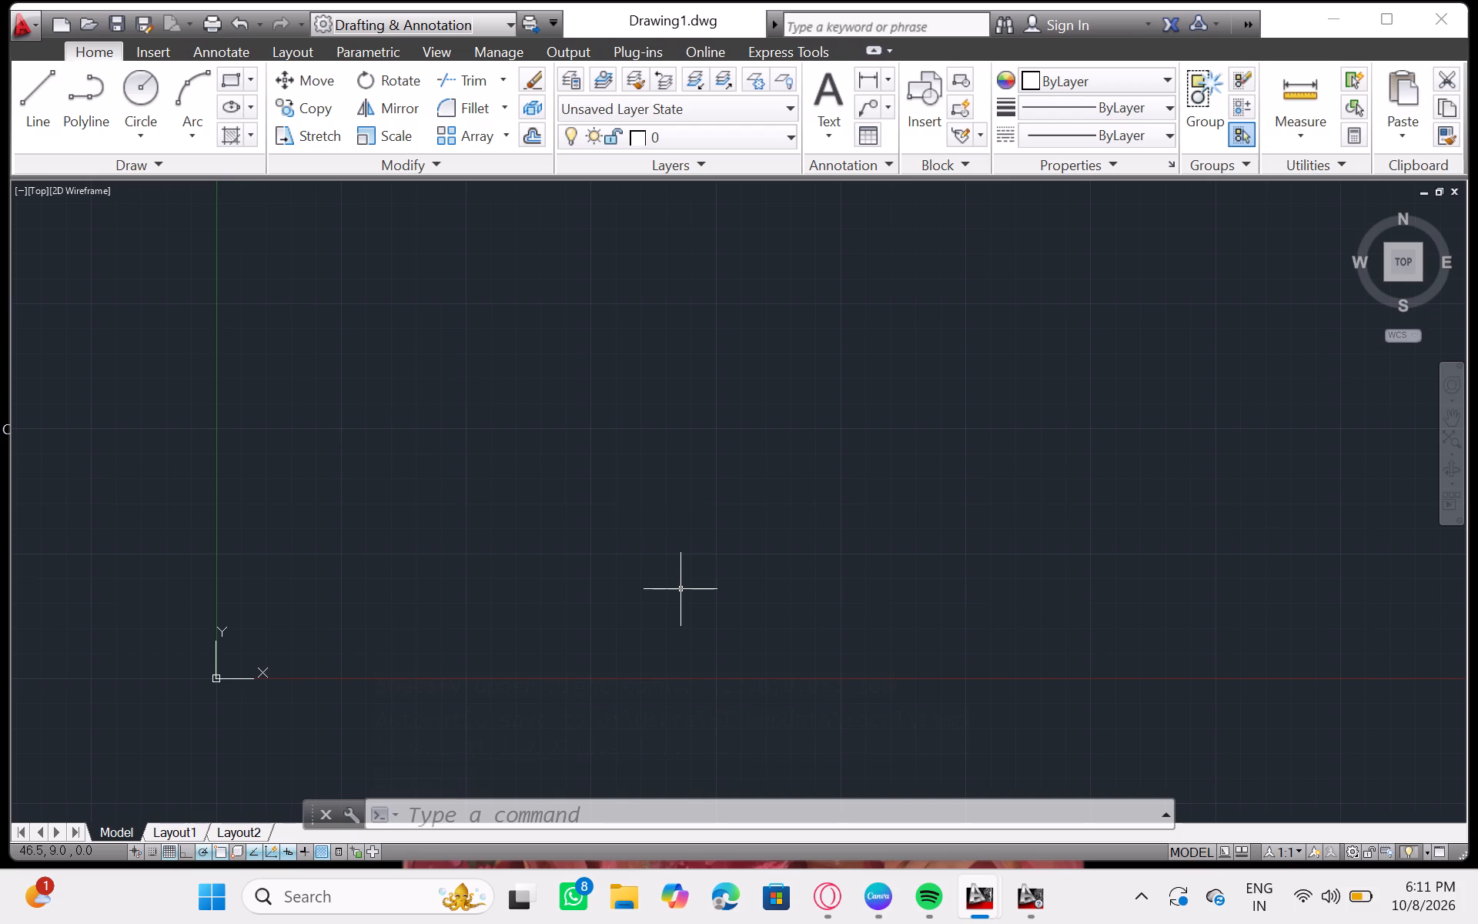
text(40)
key(Return)
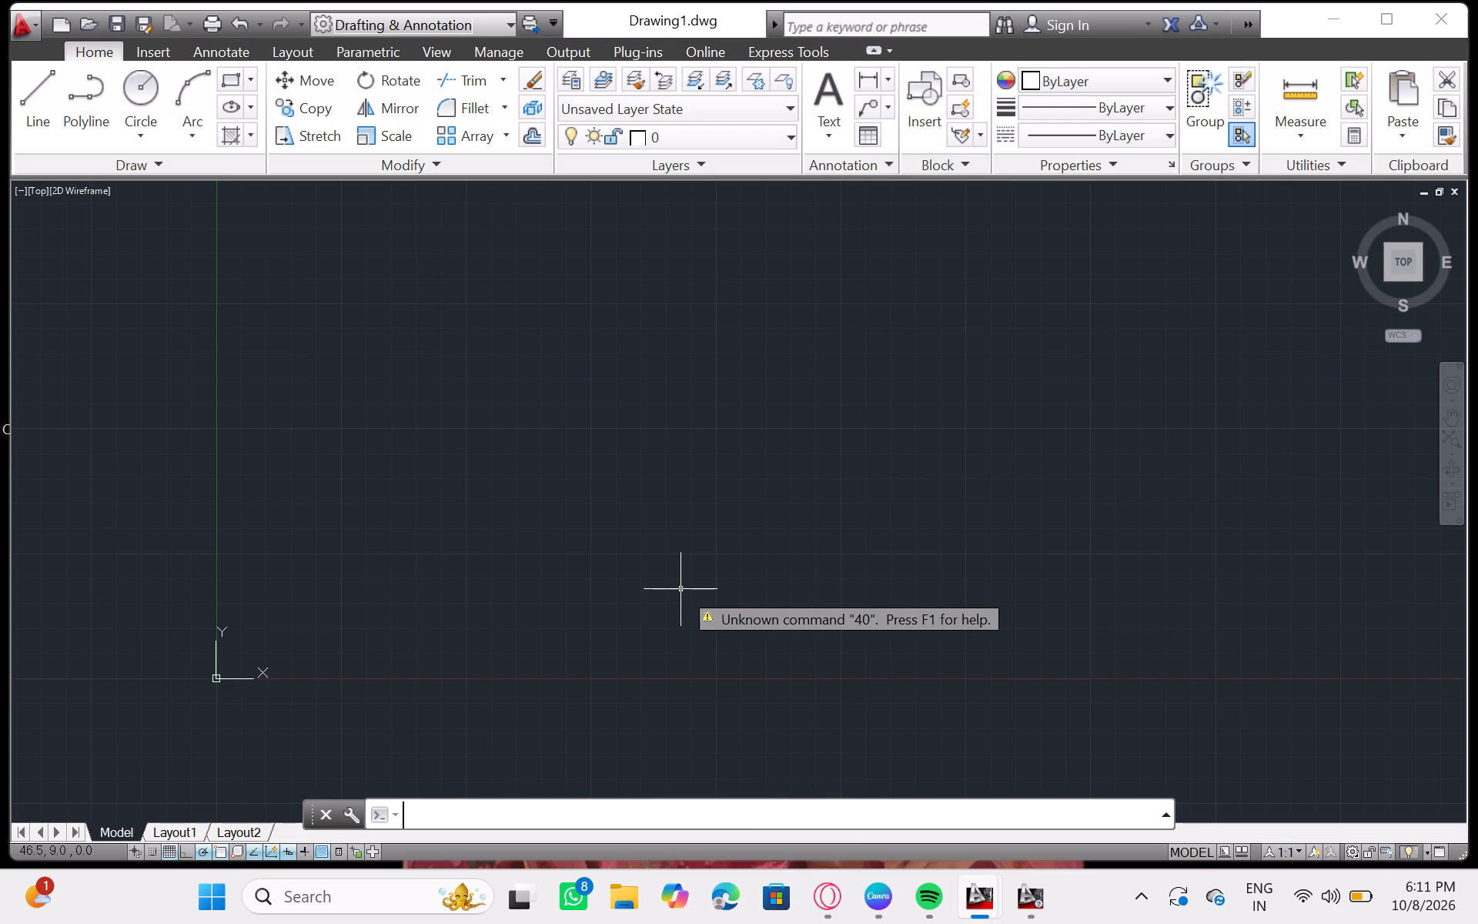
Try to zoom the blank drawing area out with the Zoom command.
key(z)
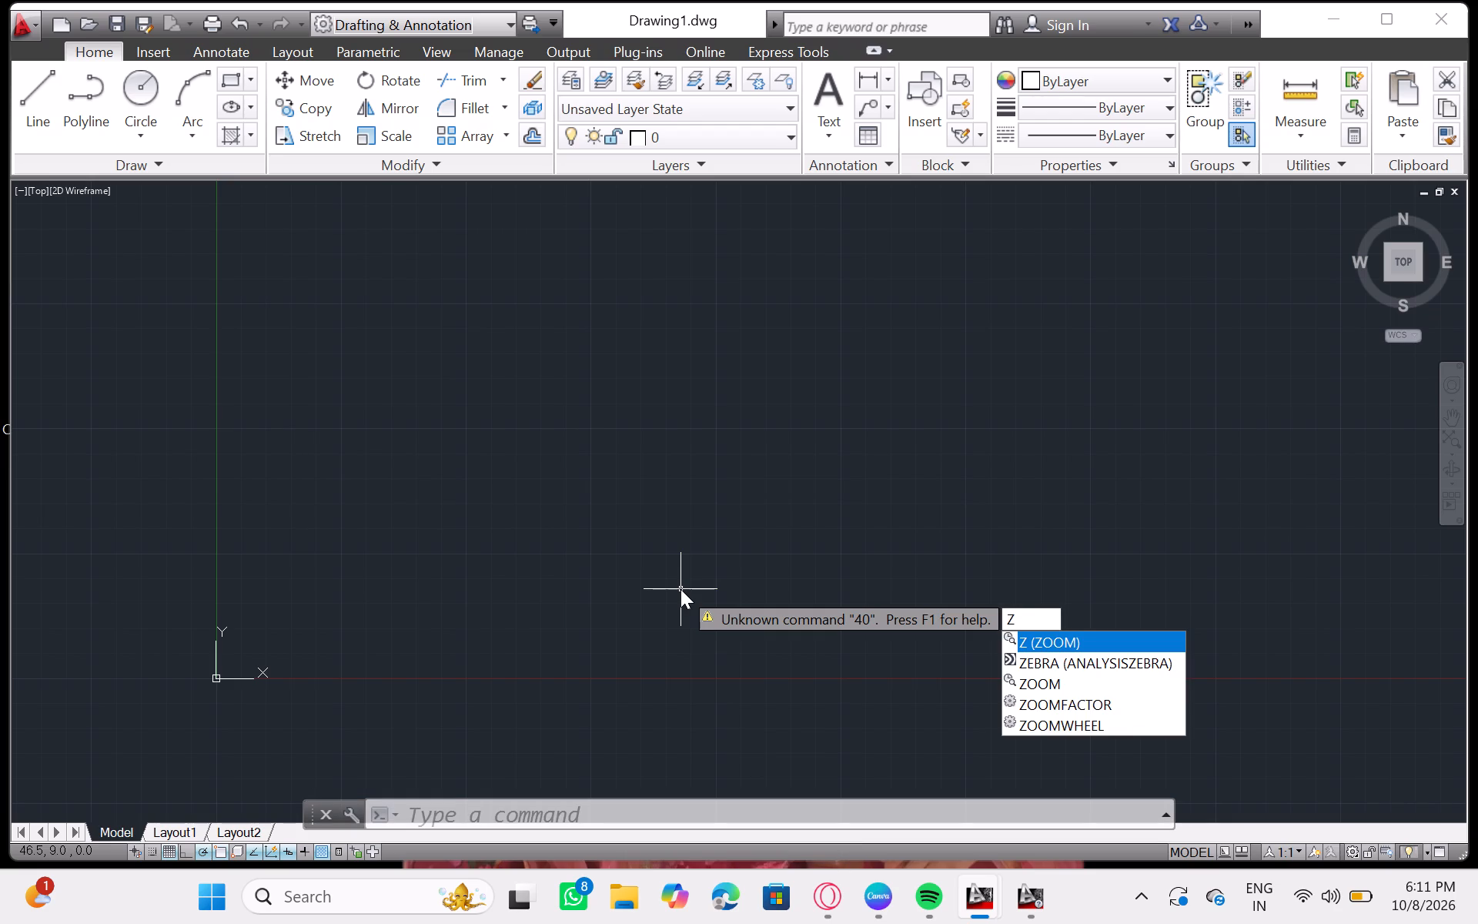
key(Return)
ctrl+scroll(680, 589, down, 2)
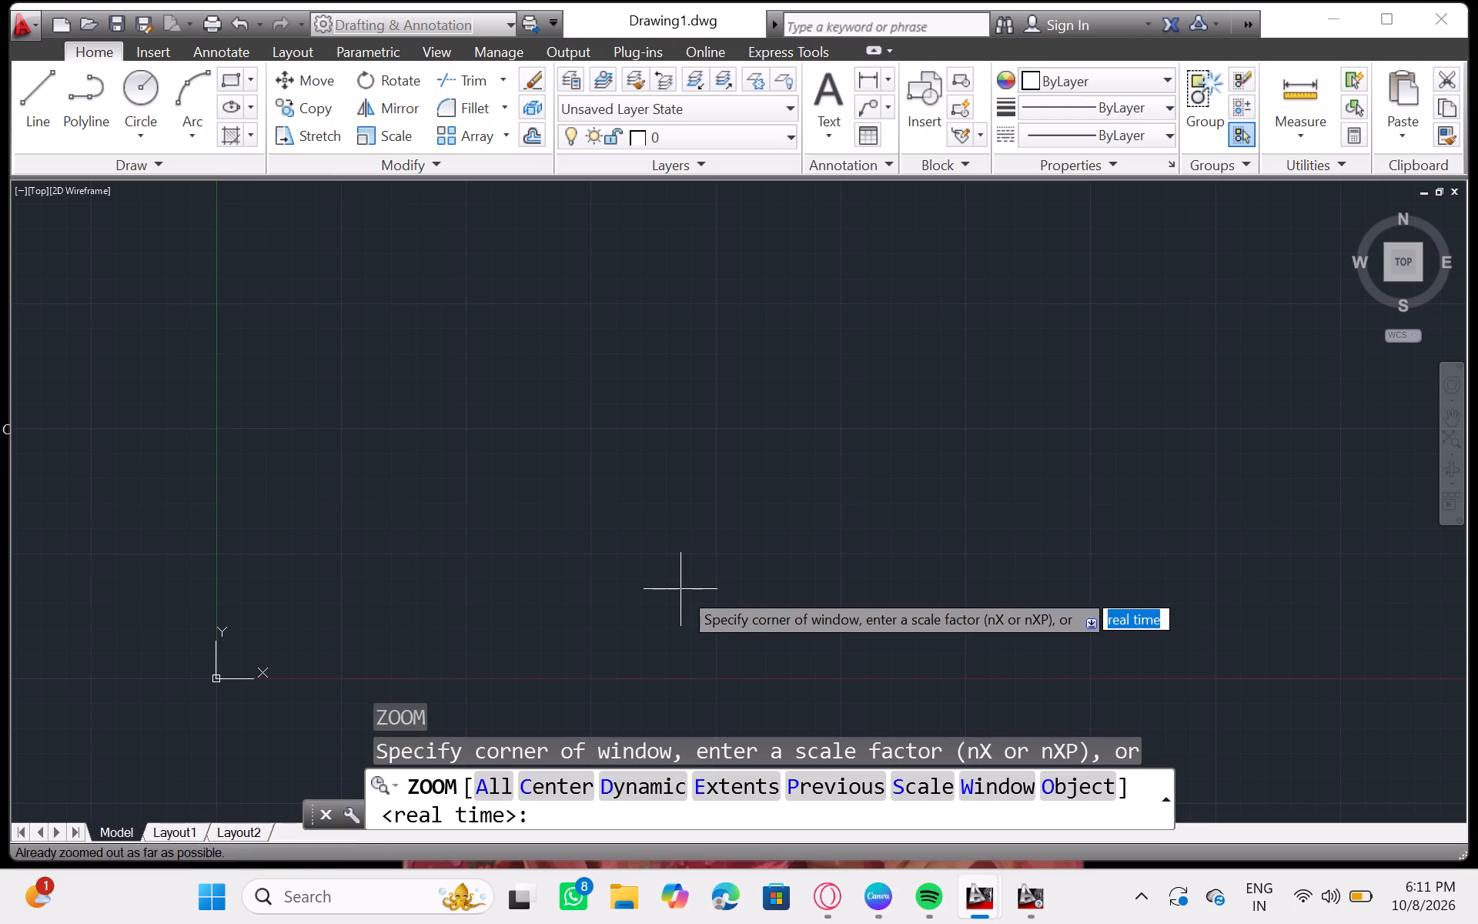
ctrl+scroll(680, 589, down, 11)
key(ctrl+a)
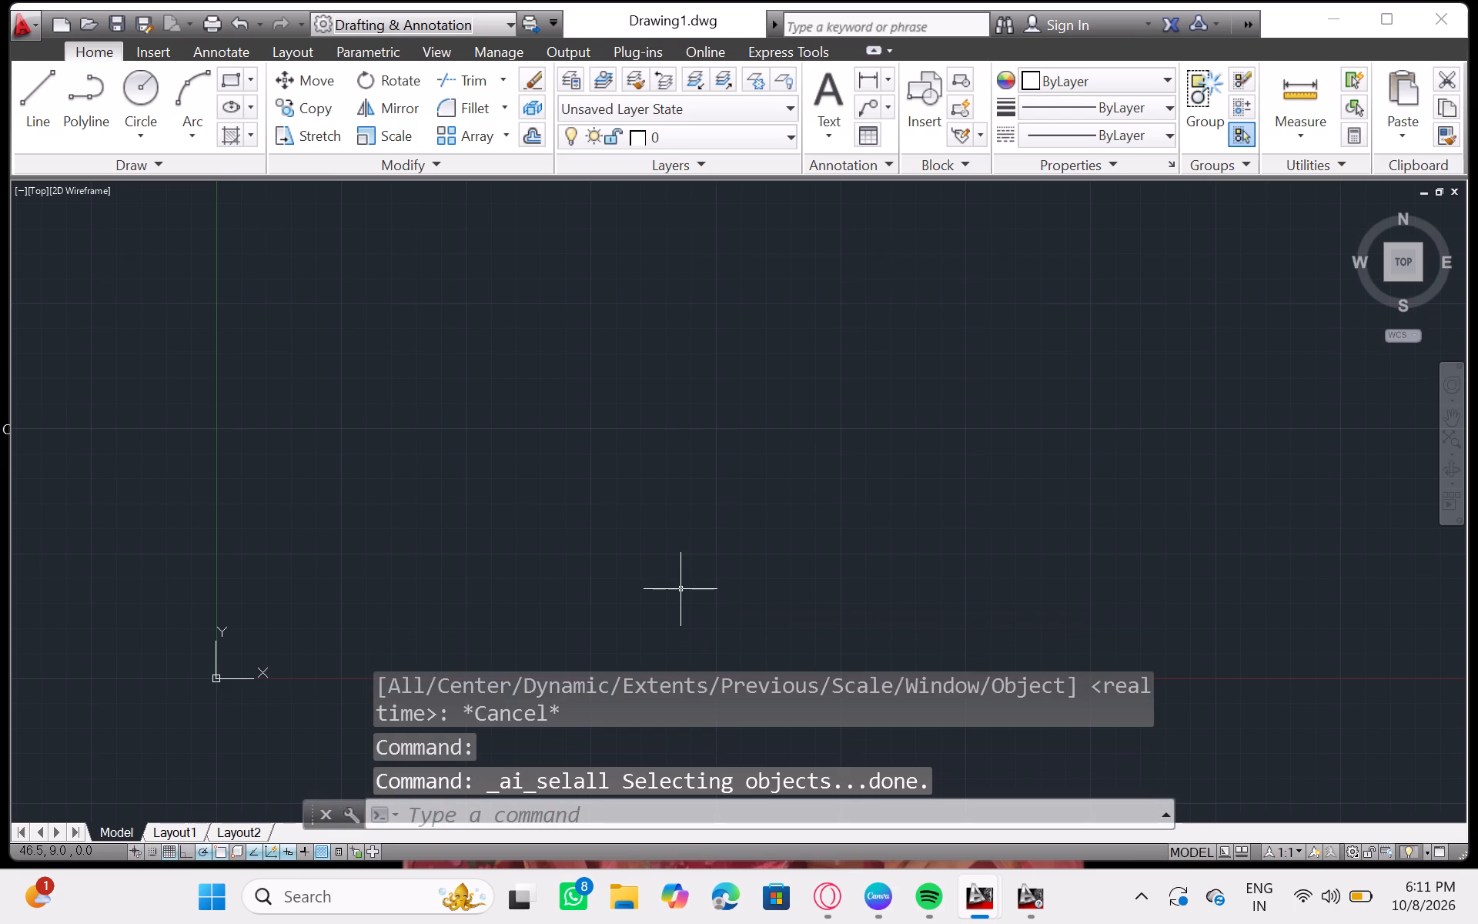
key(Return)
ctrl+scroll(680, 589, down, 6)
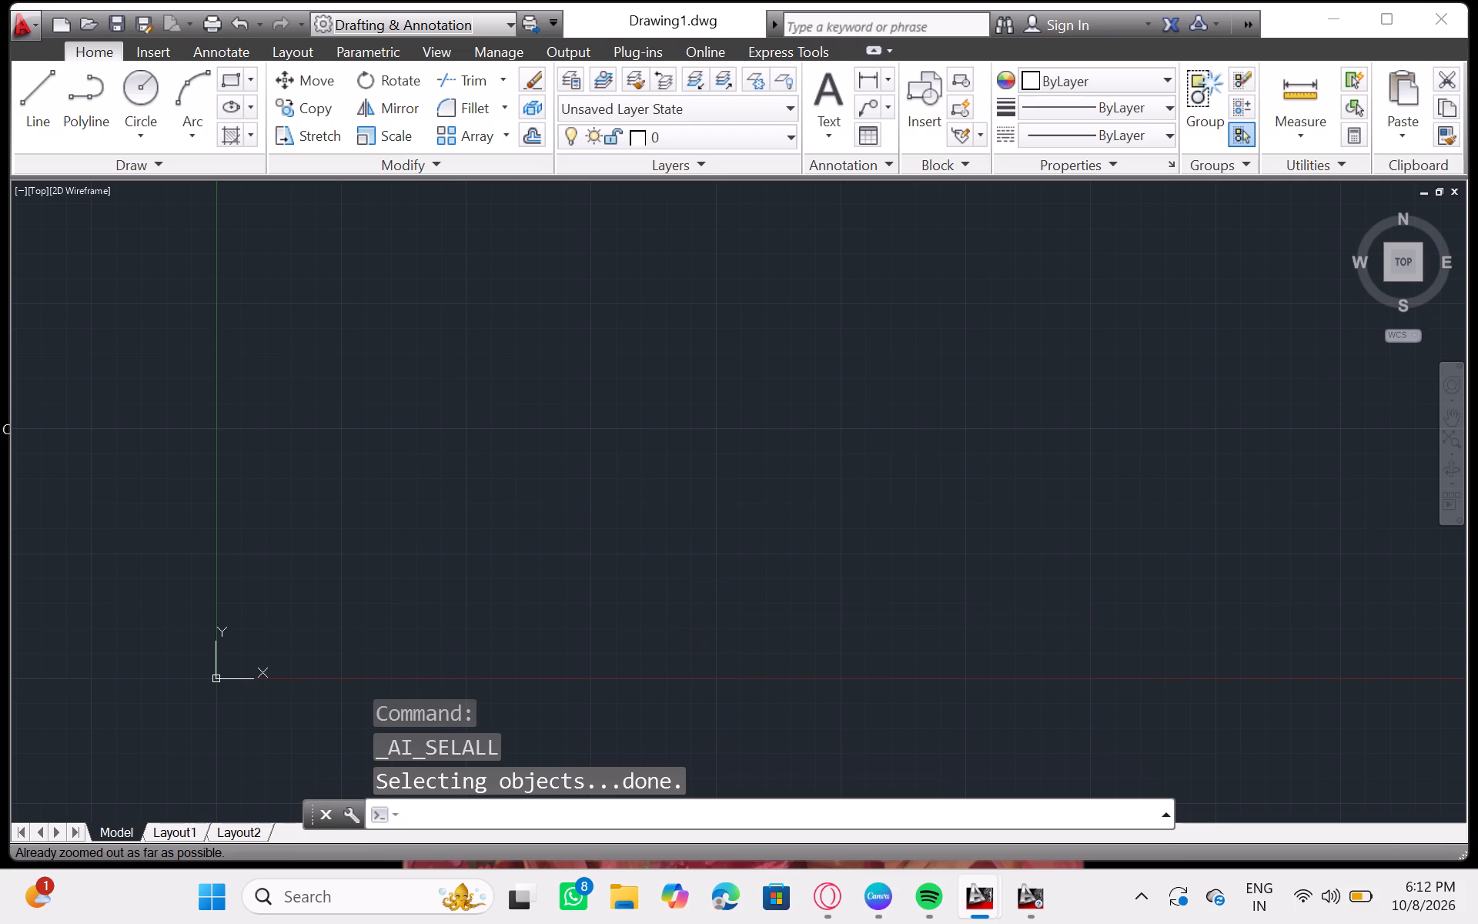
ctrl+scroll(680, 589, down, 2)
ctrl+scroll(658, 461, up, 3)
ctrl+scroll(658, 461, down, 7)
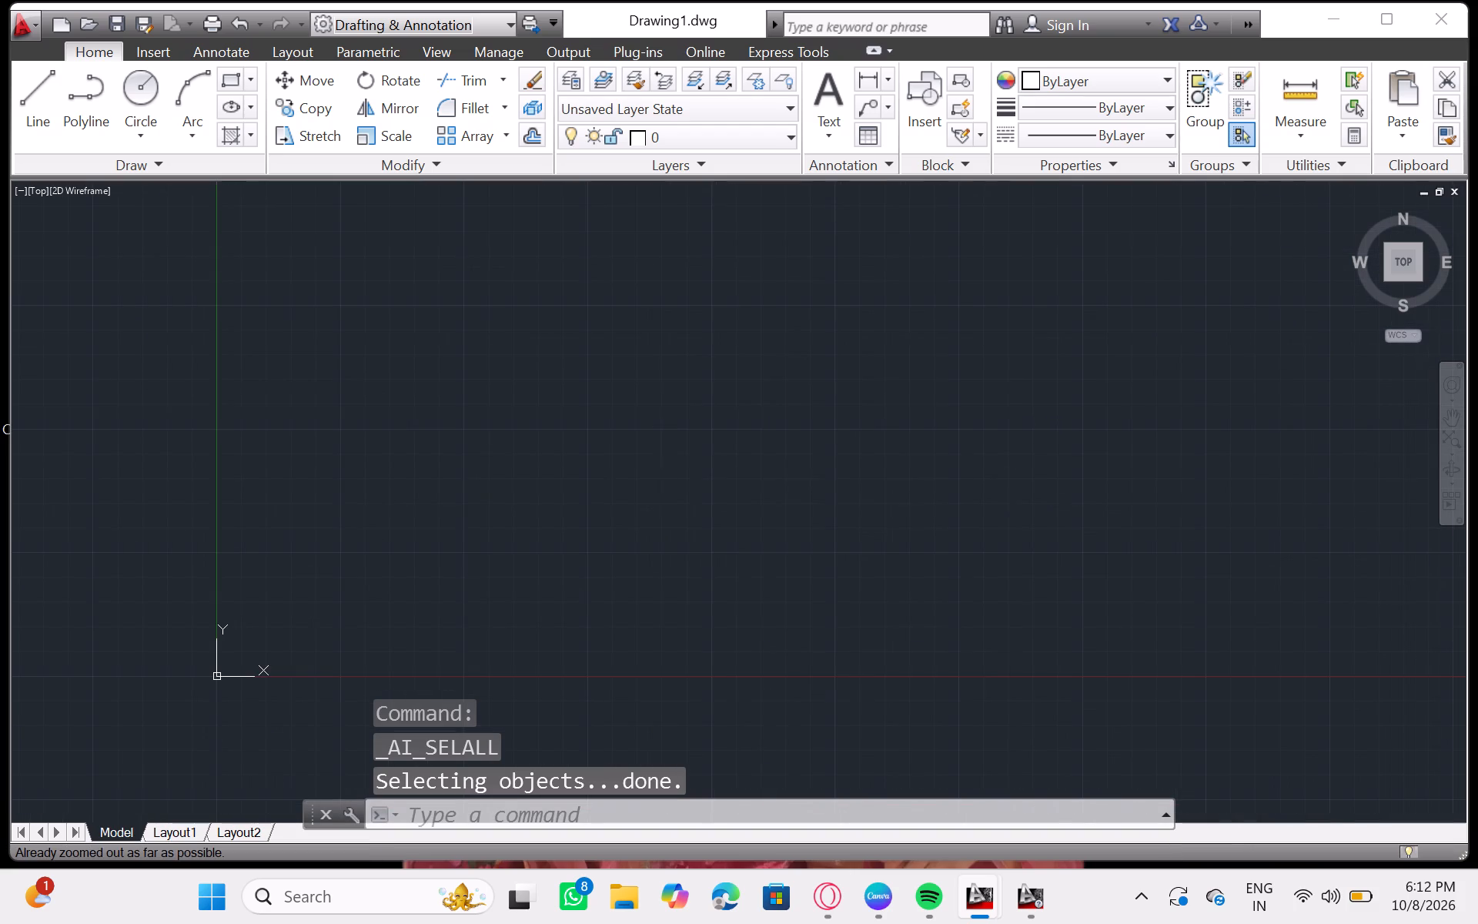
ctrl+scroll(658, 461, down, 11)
Zoom to a window from about 44.3, 21.7 to about 20.9, 7.5, and zoom back out around it.
key(z)
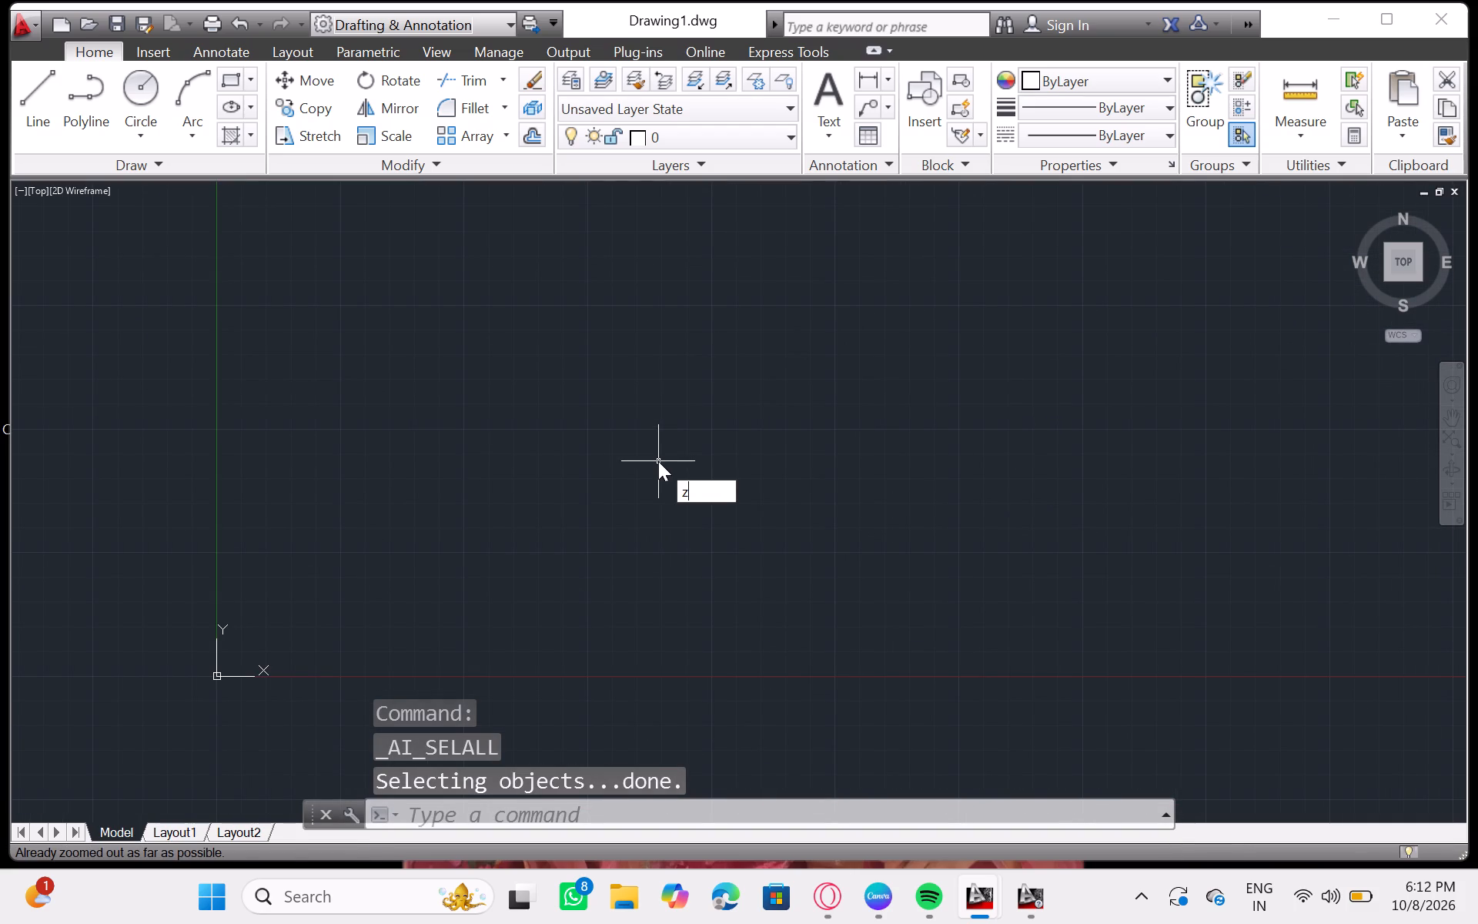
key(Return)
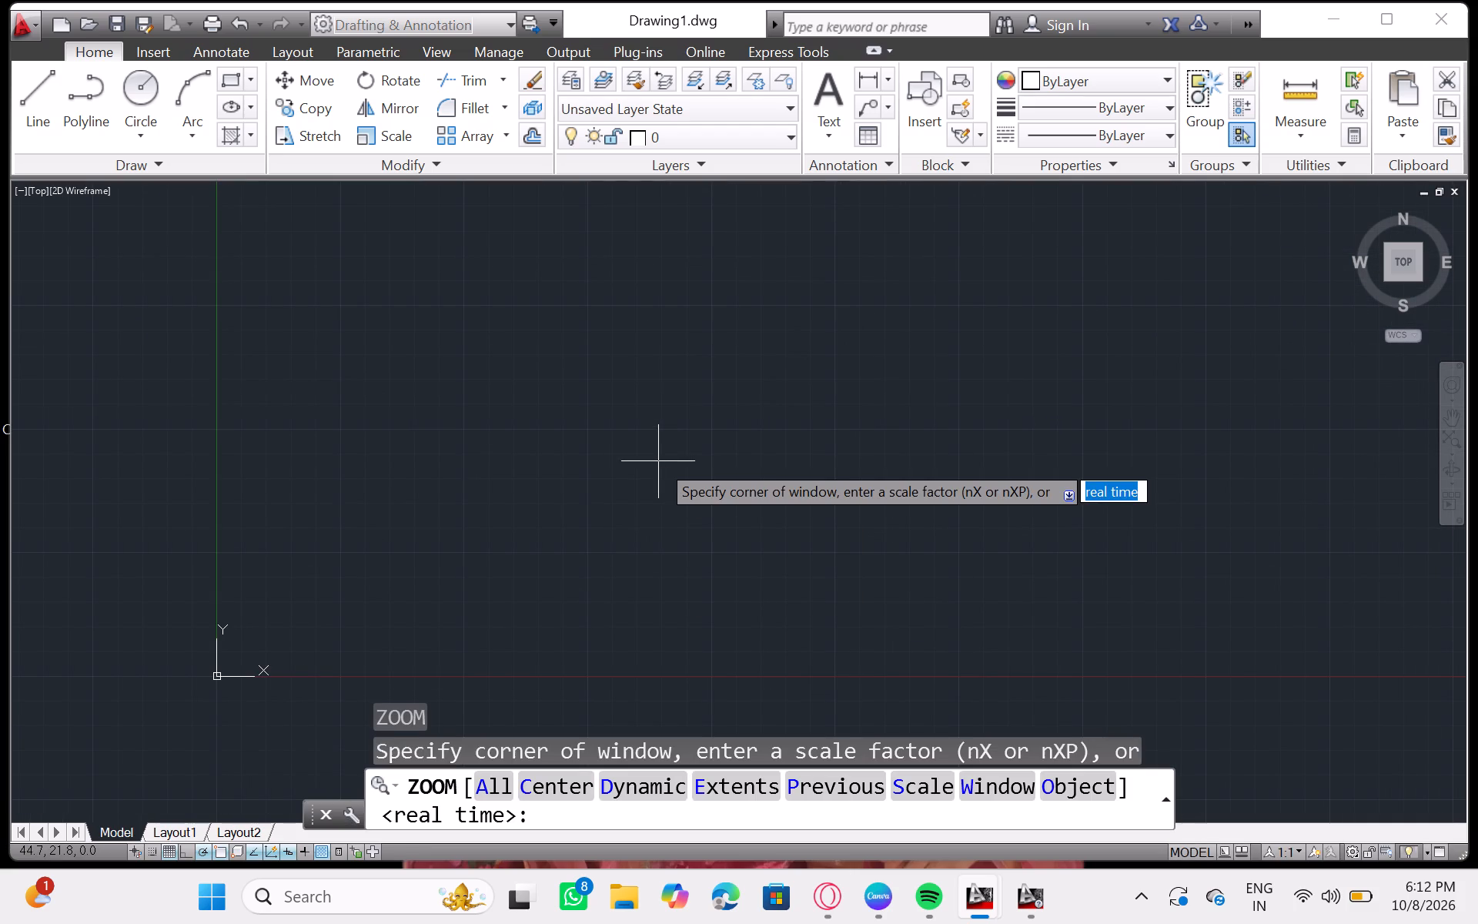
scroll(658, 461, down, 3)
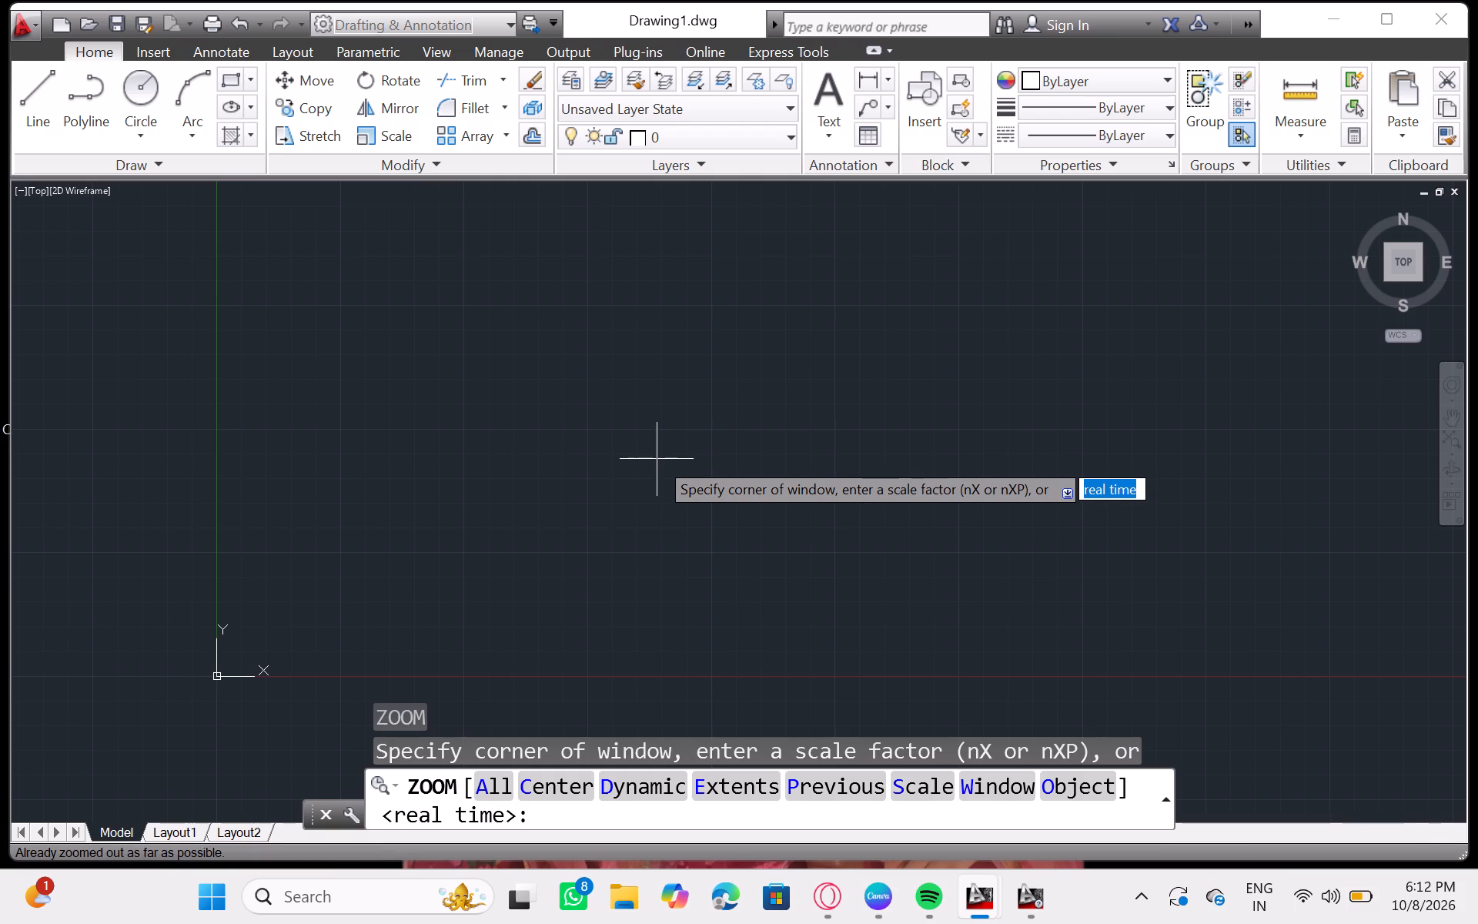
right_click(656, 461)
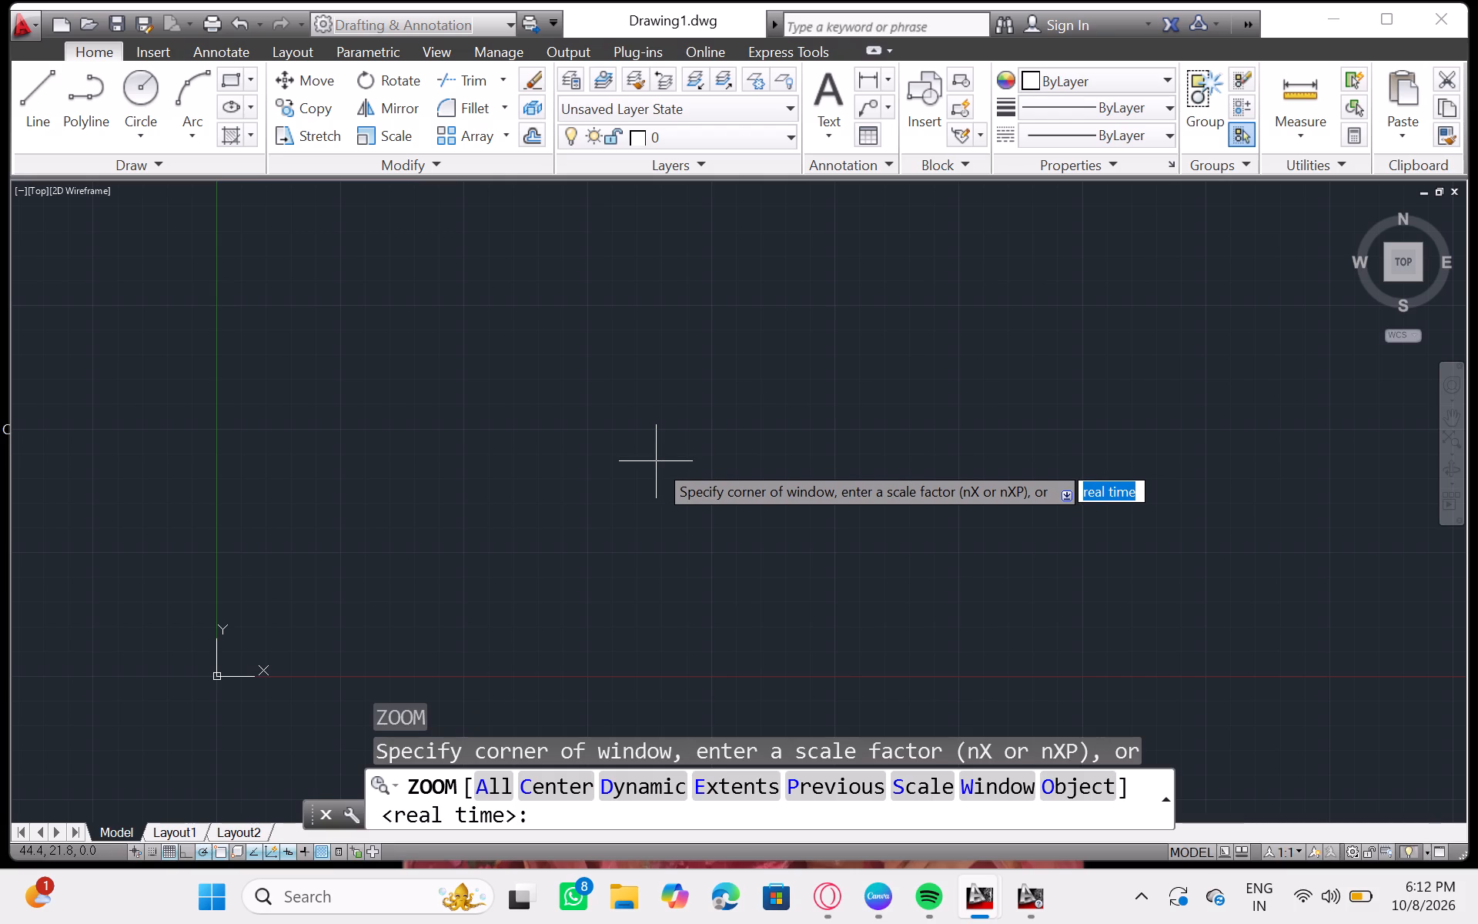
click(656, 461)
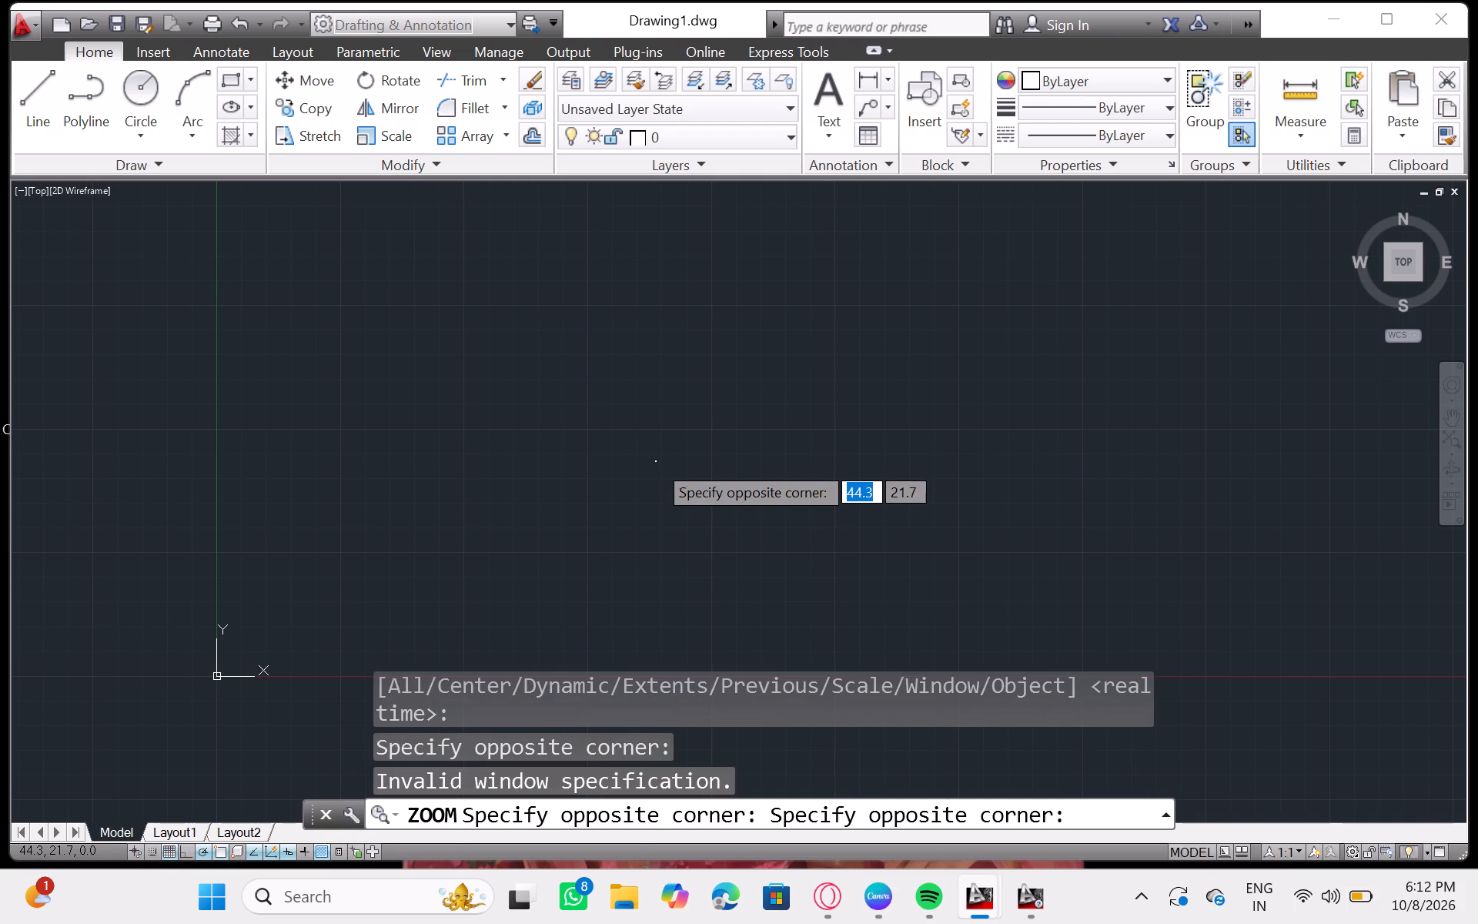
right_click(655, 462)
scroll(655, 462, down, 7)
right_click(655, 462)
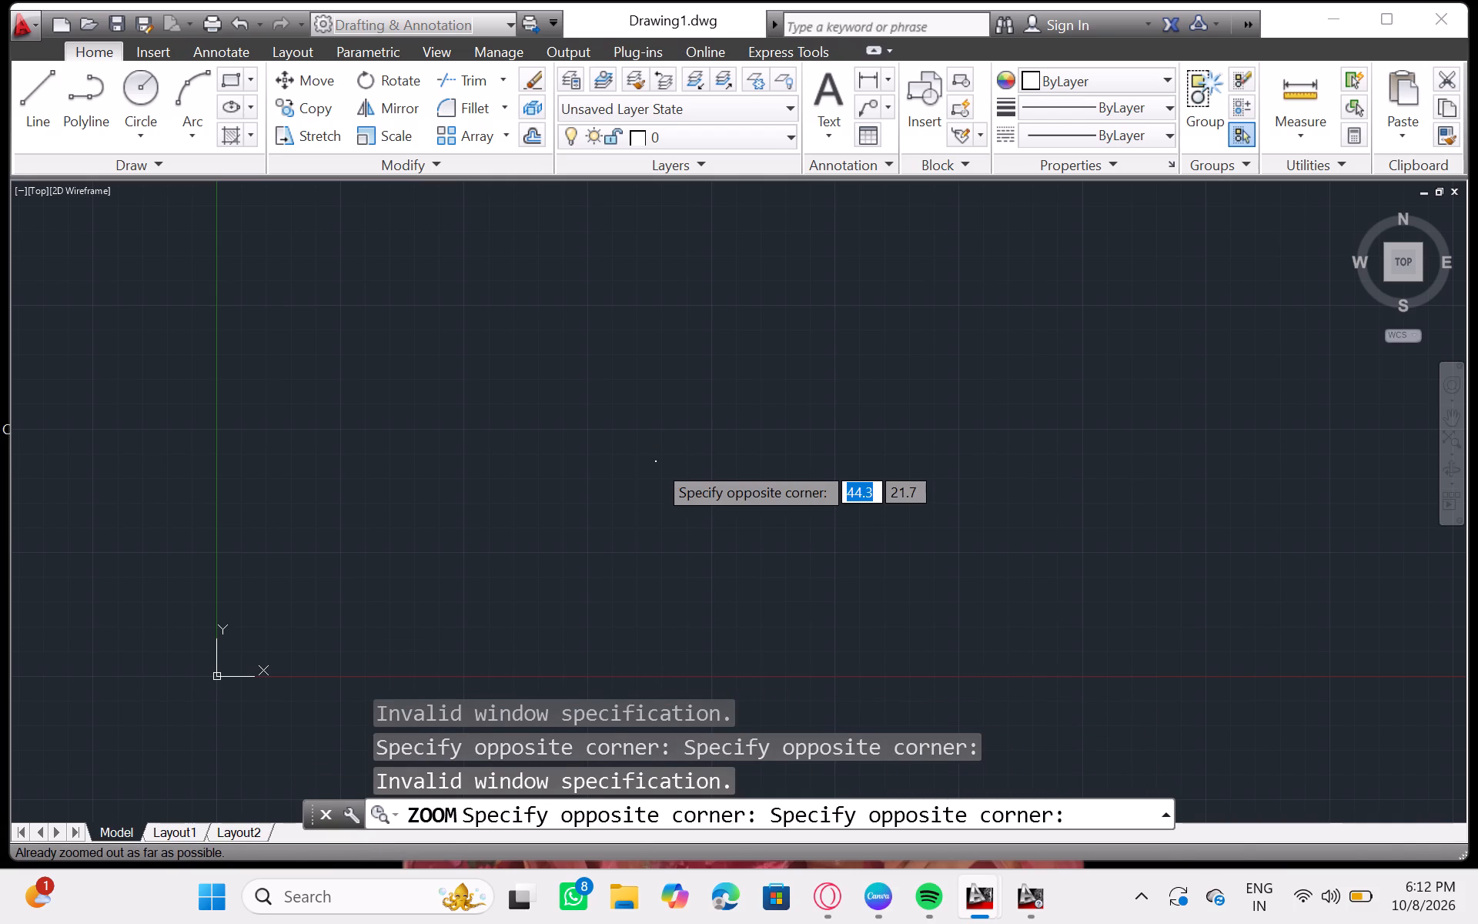
scroll(655, 462, up, 2)
scroll(655, 462, down, 9)
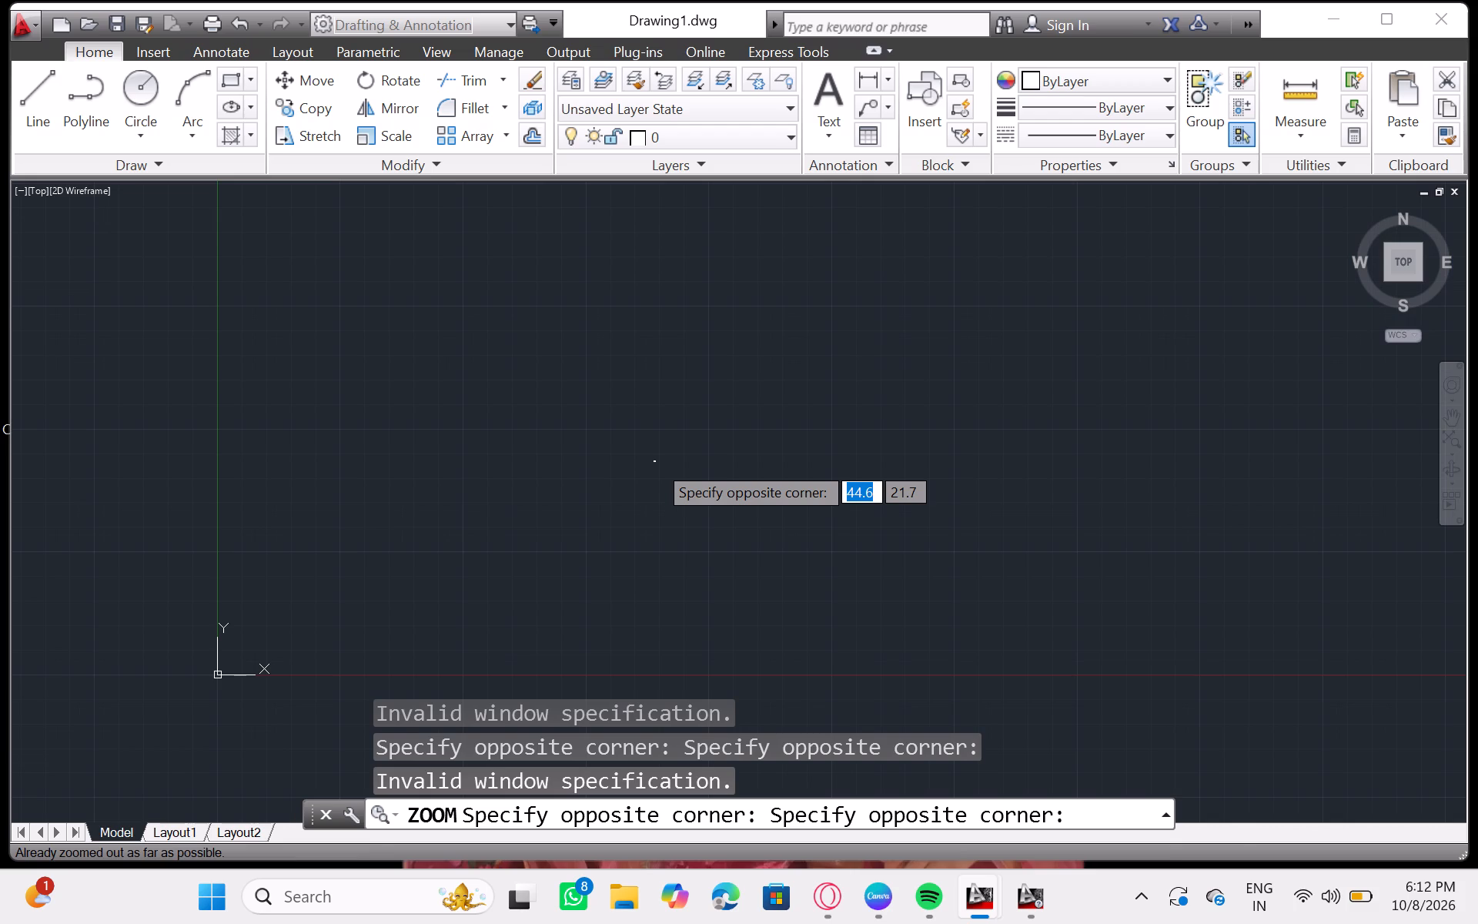
scroll(655, 462, down, 5)
scroll(655, 462, up, 6)
scroll(655, 462, down, 6)
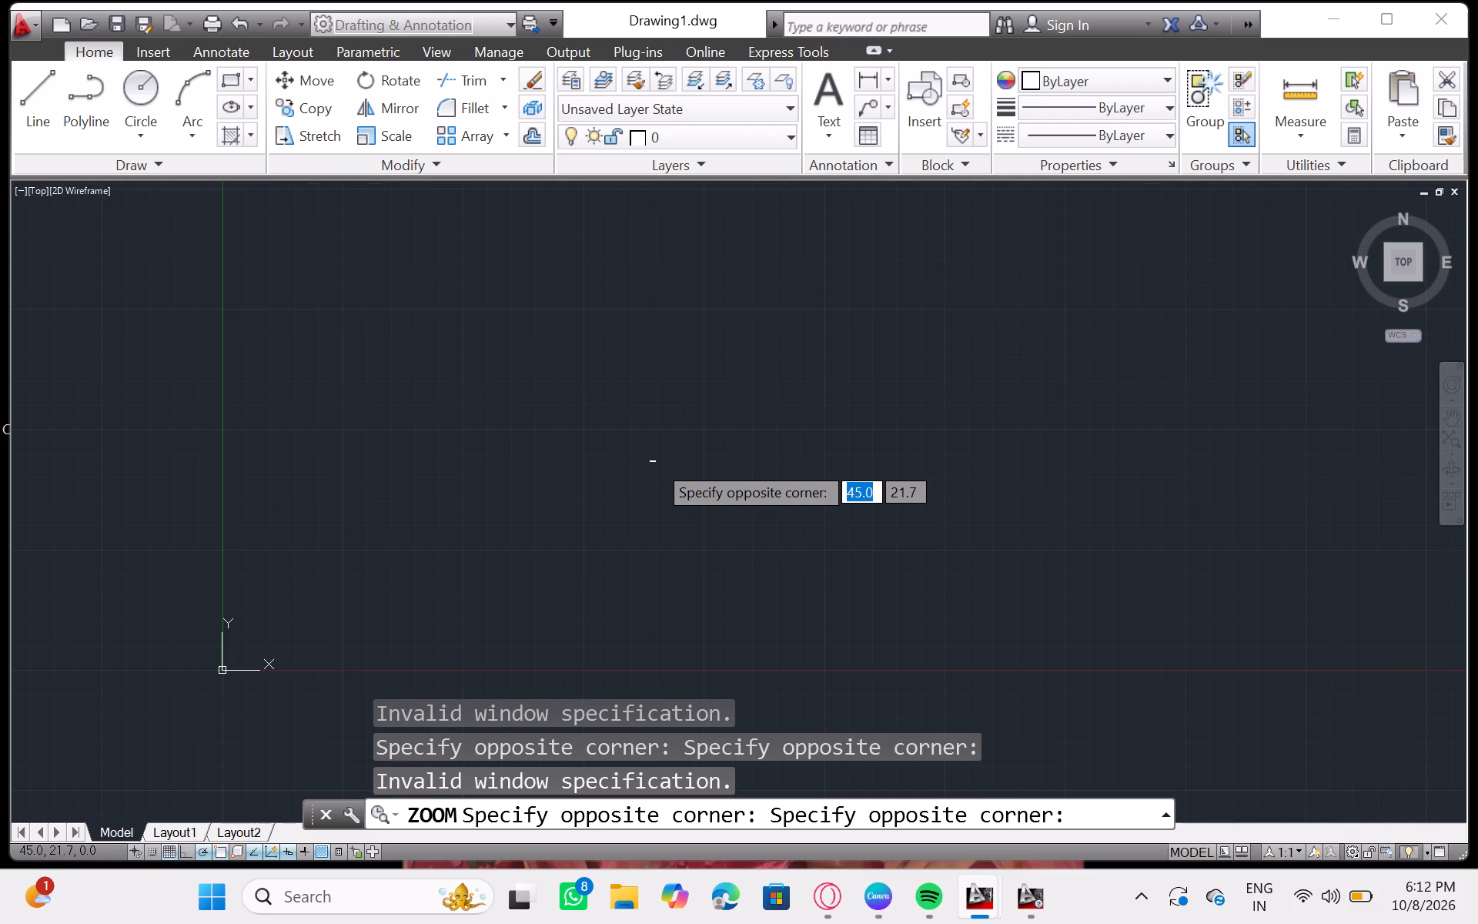
scroll(655, 462, down, 9)
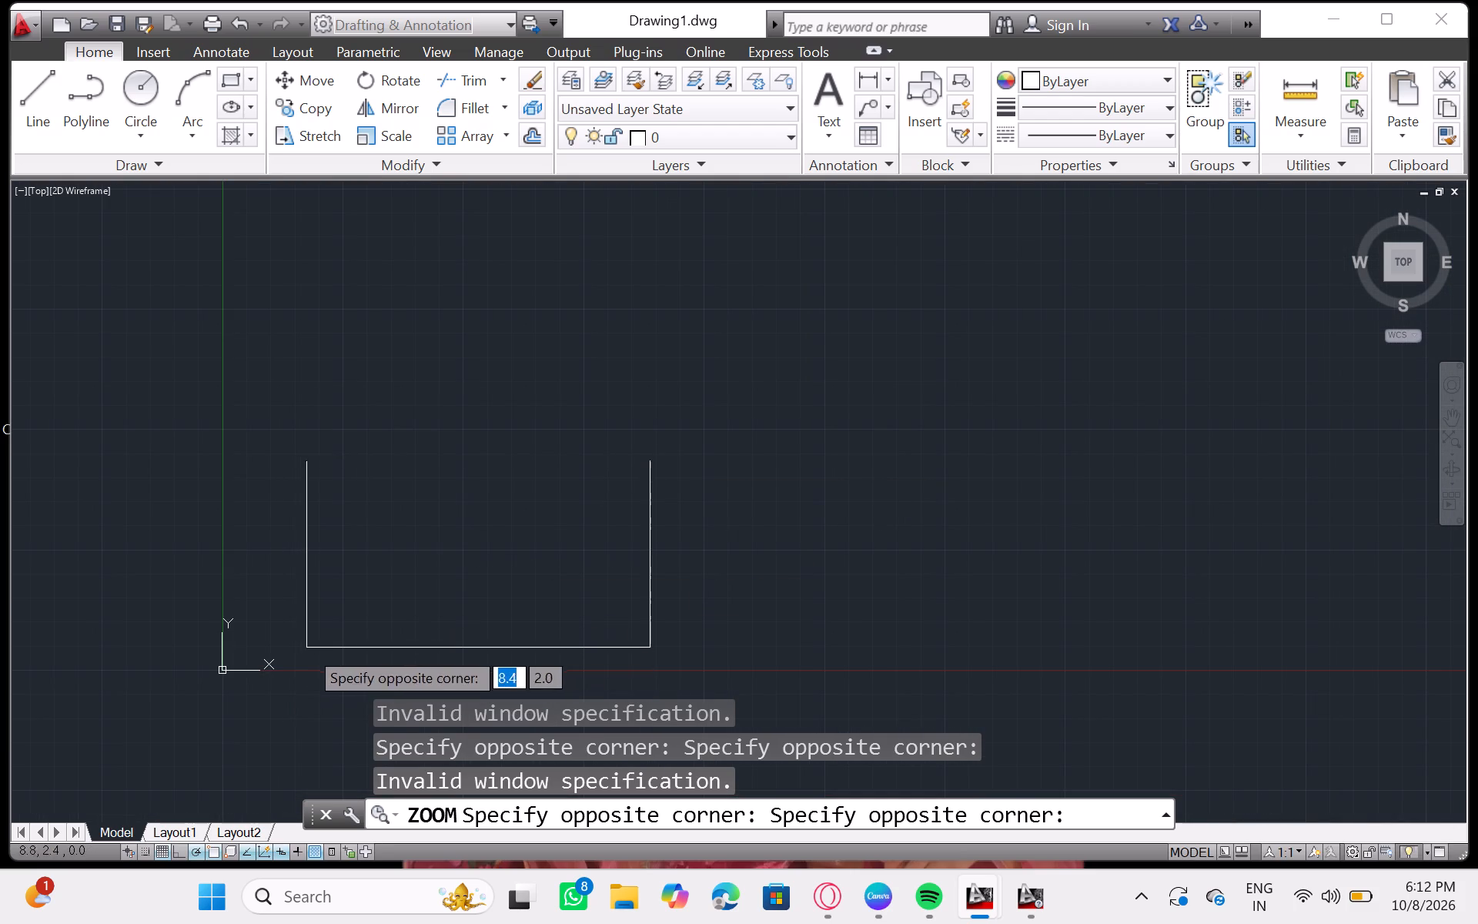
click(423, 598)
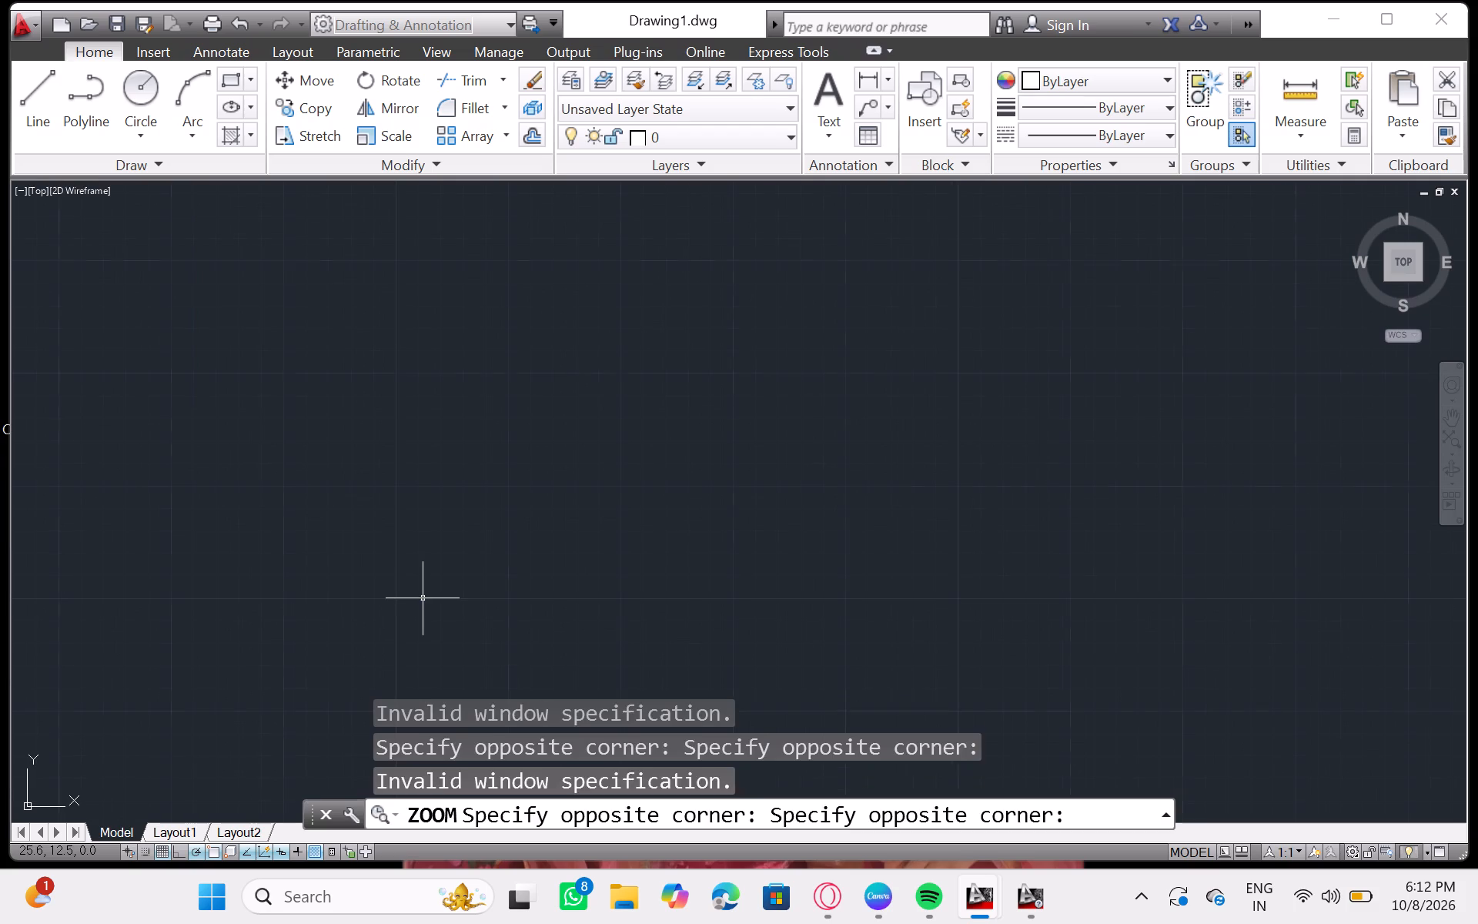
scroll(423, 598, down, 11)
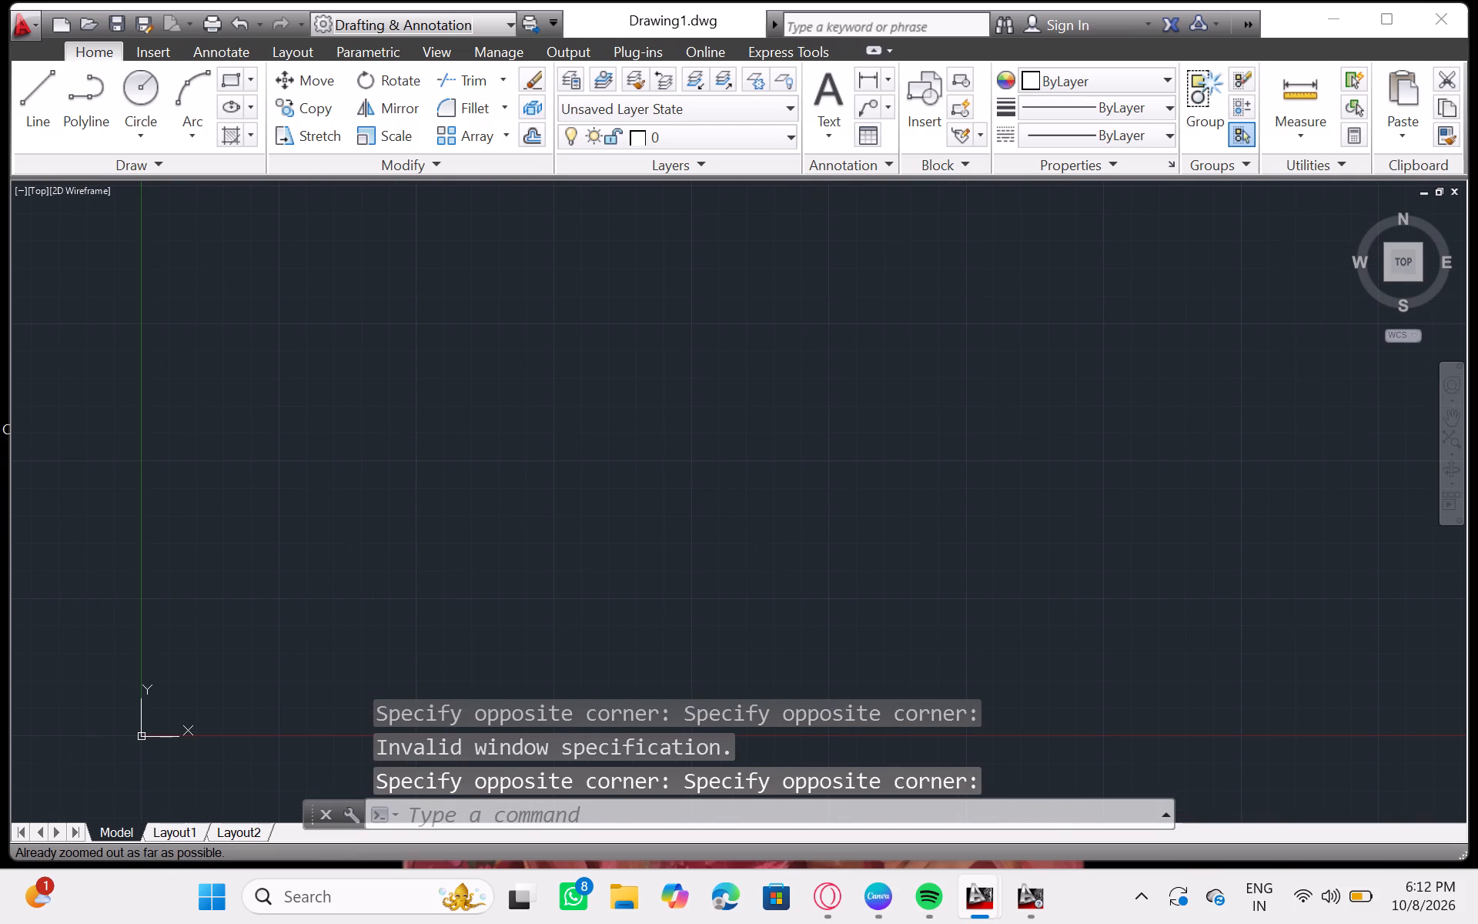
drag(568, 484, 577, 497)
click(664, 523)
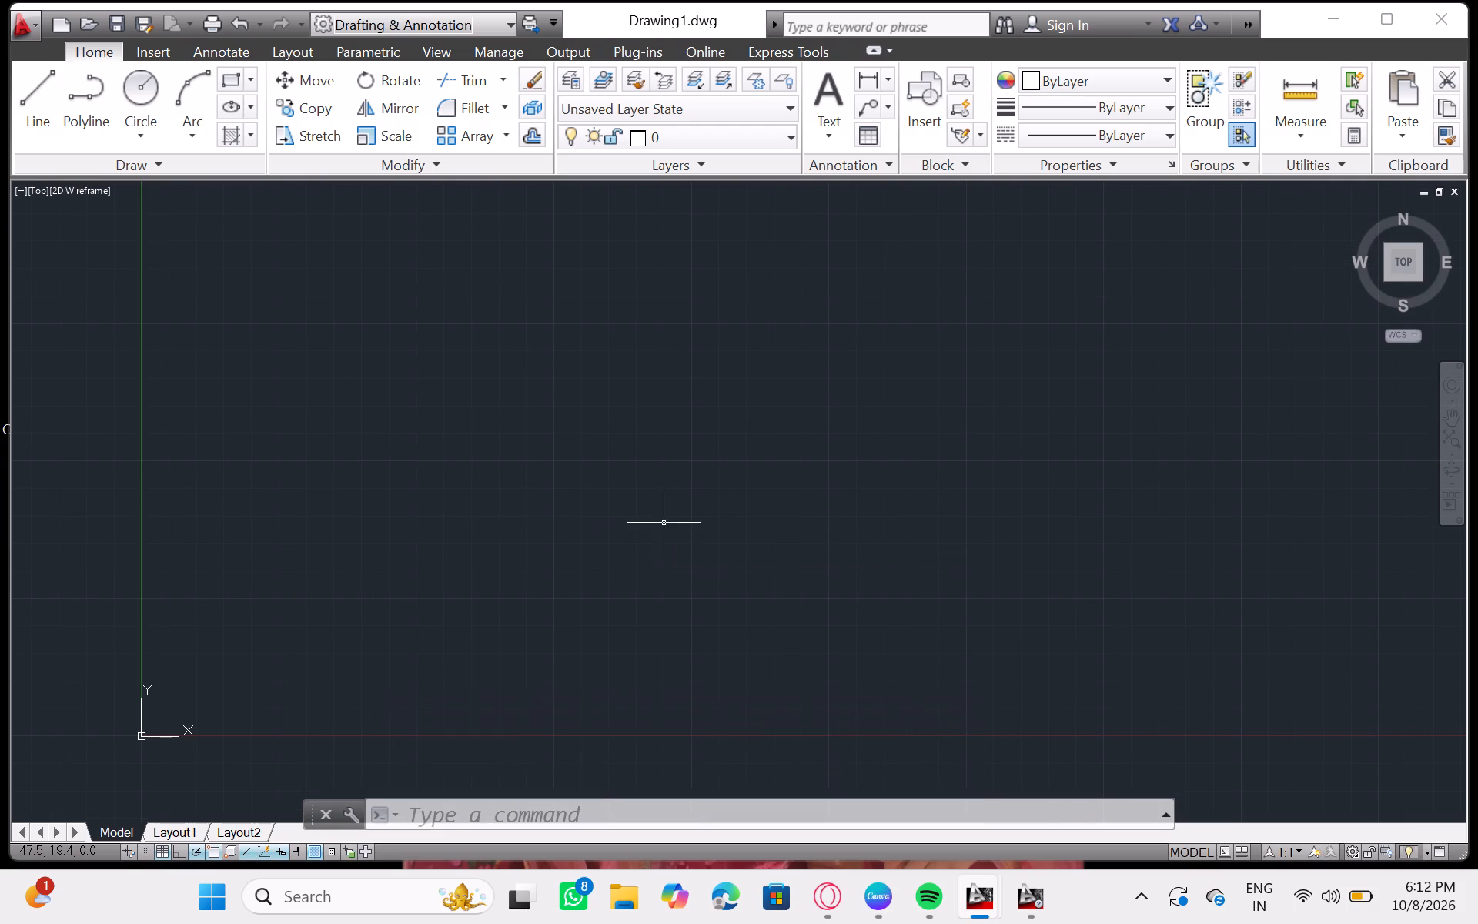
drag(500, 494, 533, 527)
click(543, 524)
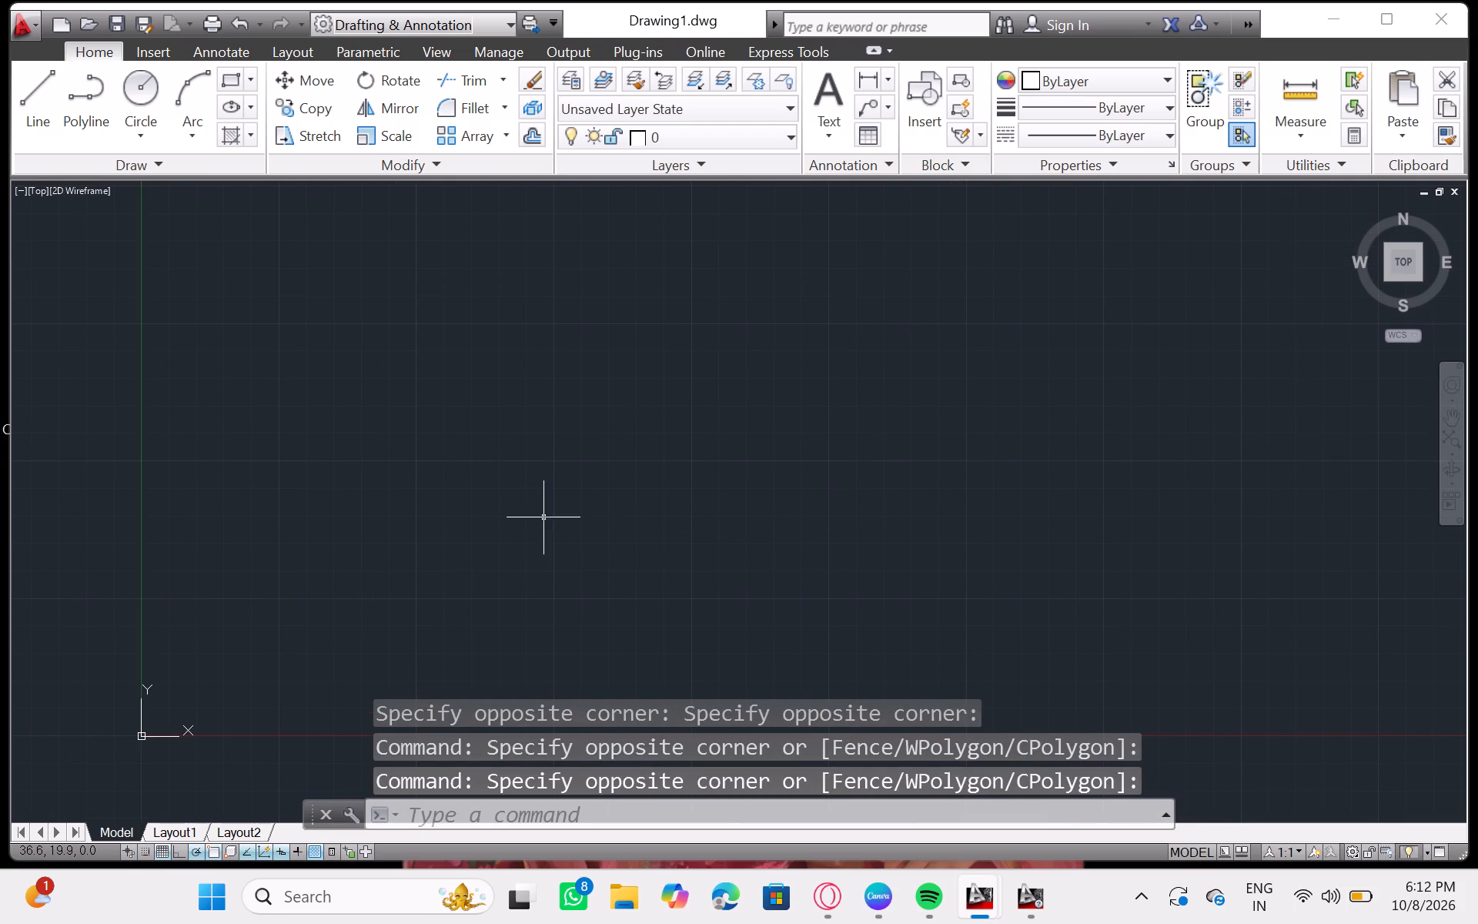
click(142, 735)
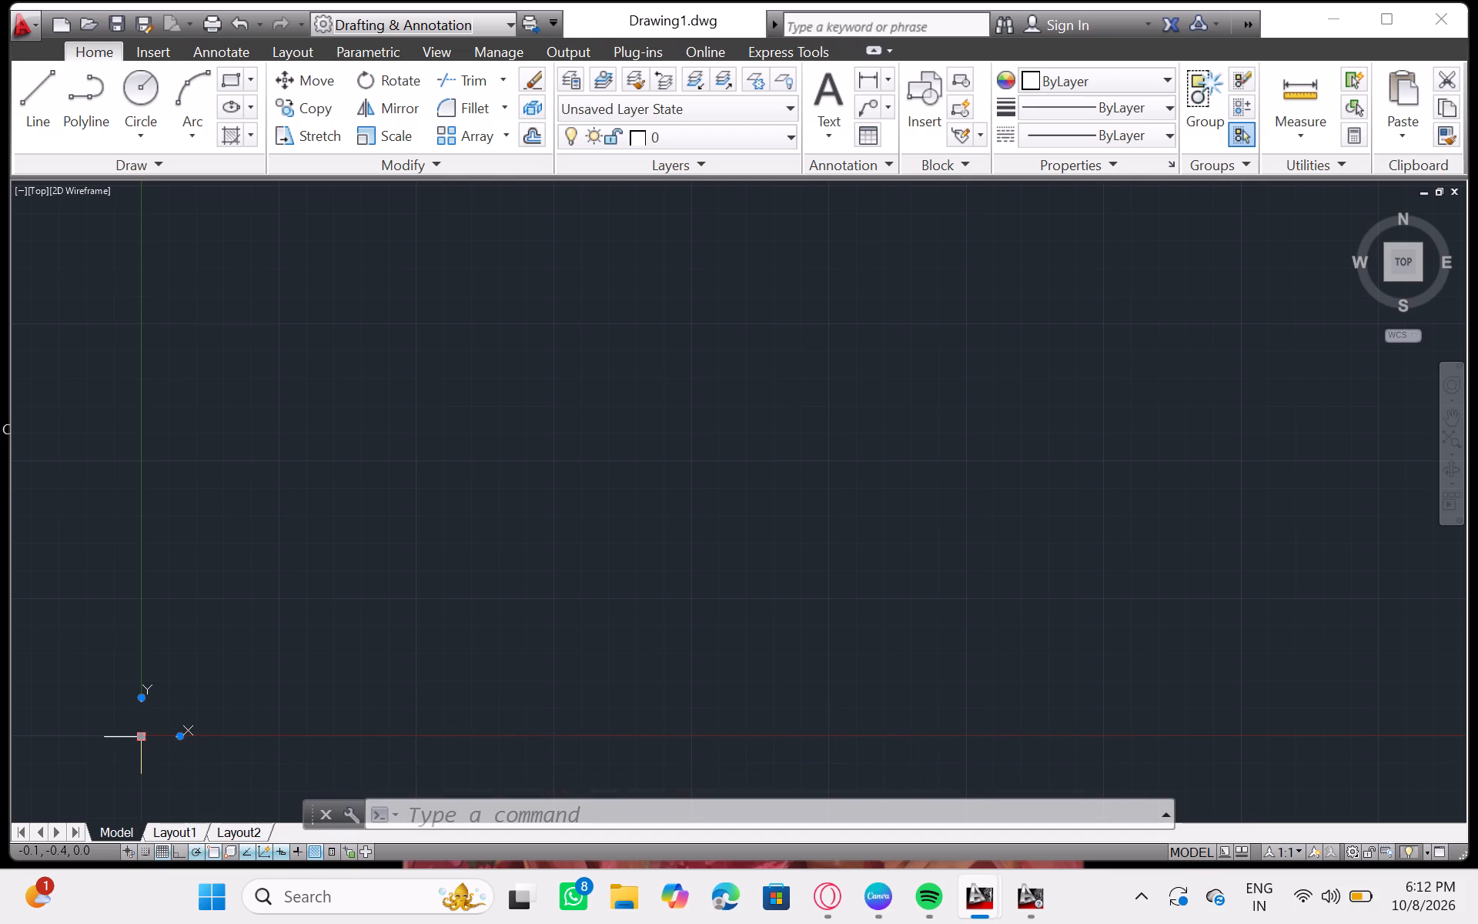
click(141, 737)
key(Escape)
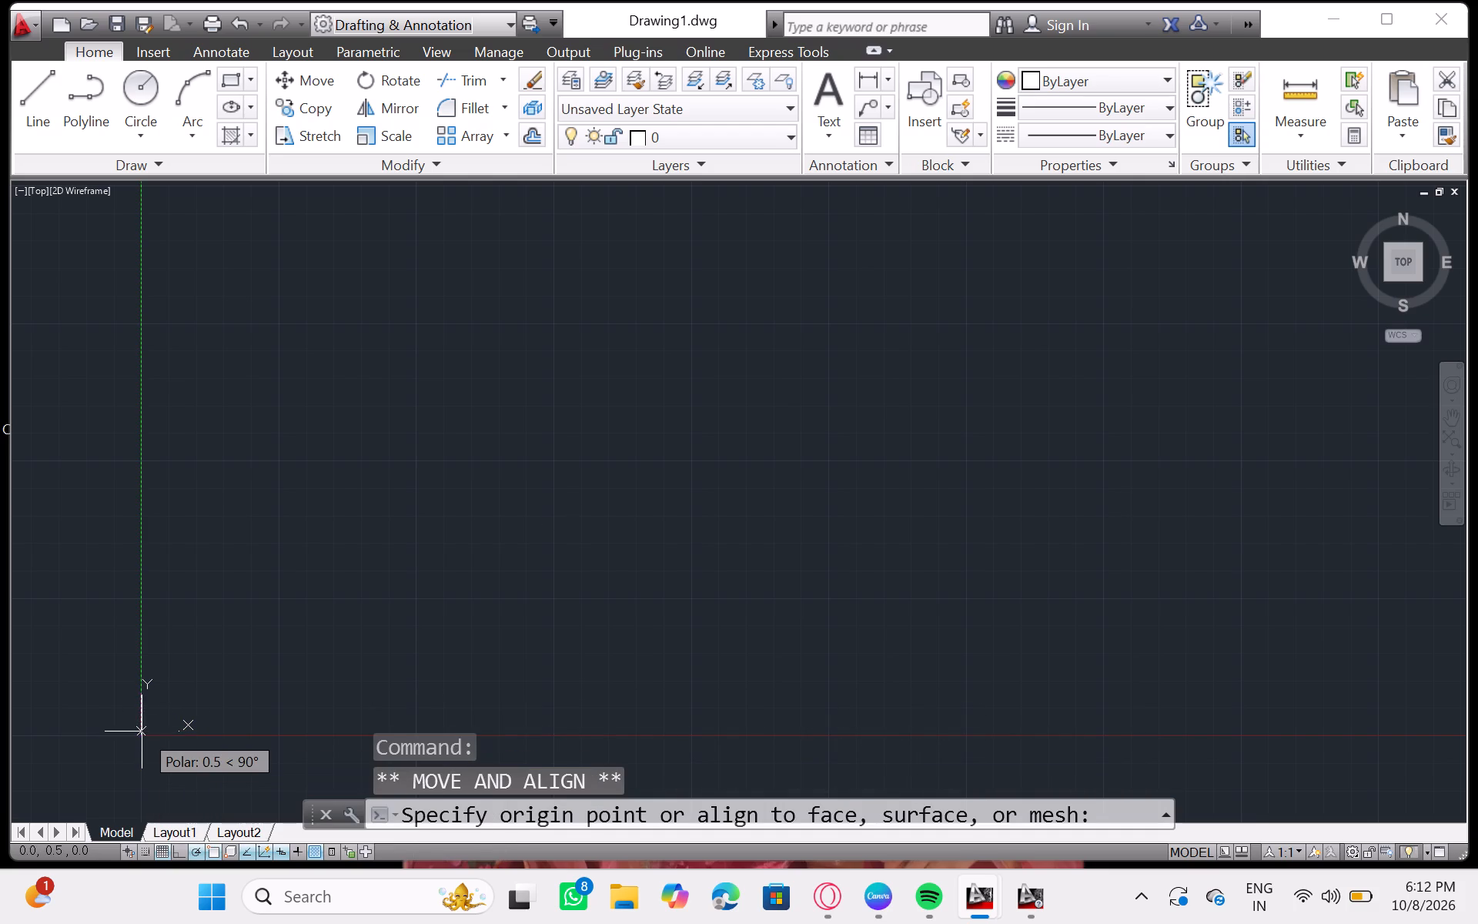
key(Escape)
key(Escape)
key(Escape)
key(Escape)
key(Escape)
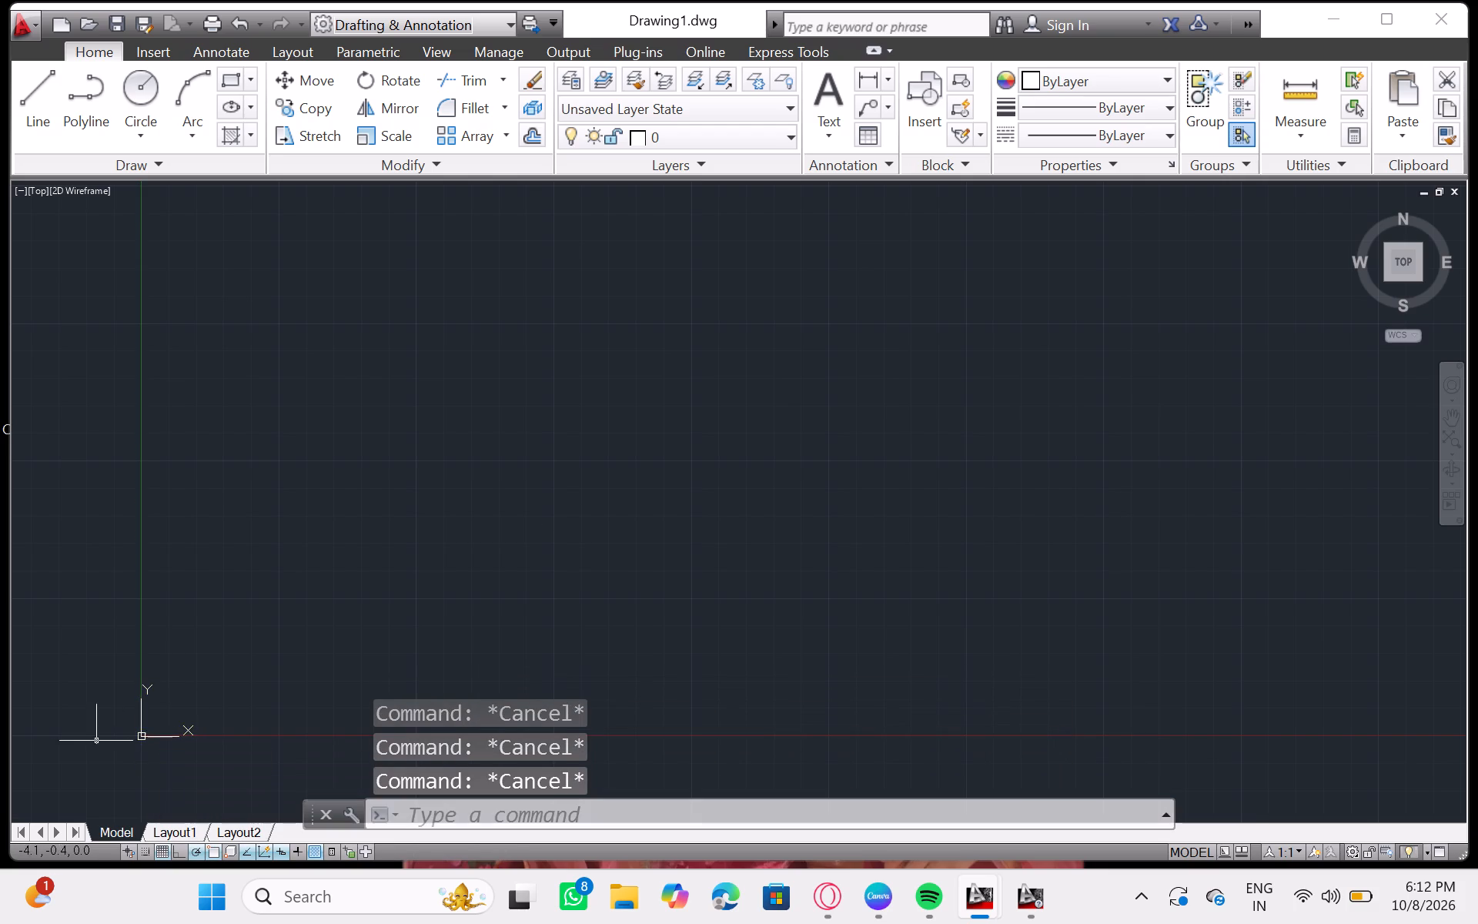
Move the UCS origin about 0.2 mm straight down along 270° with Move and Align.
click(142, 737)
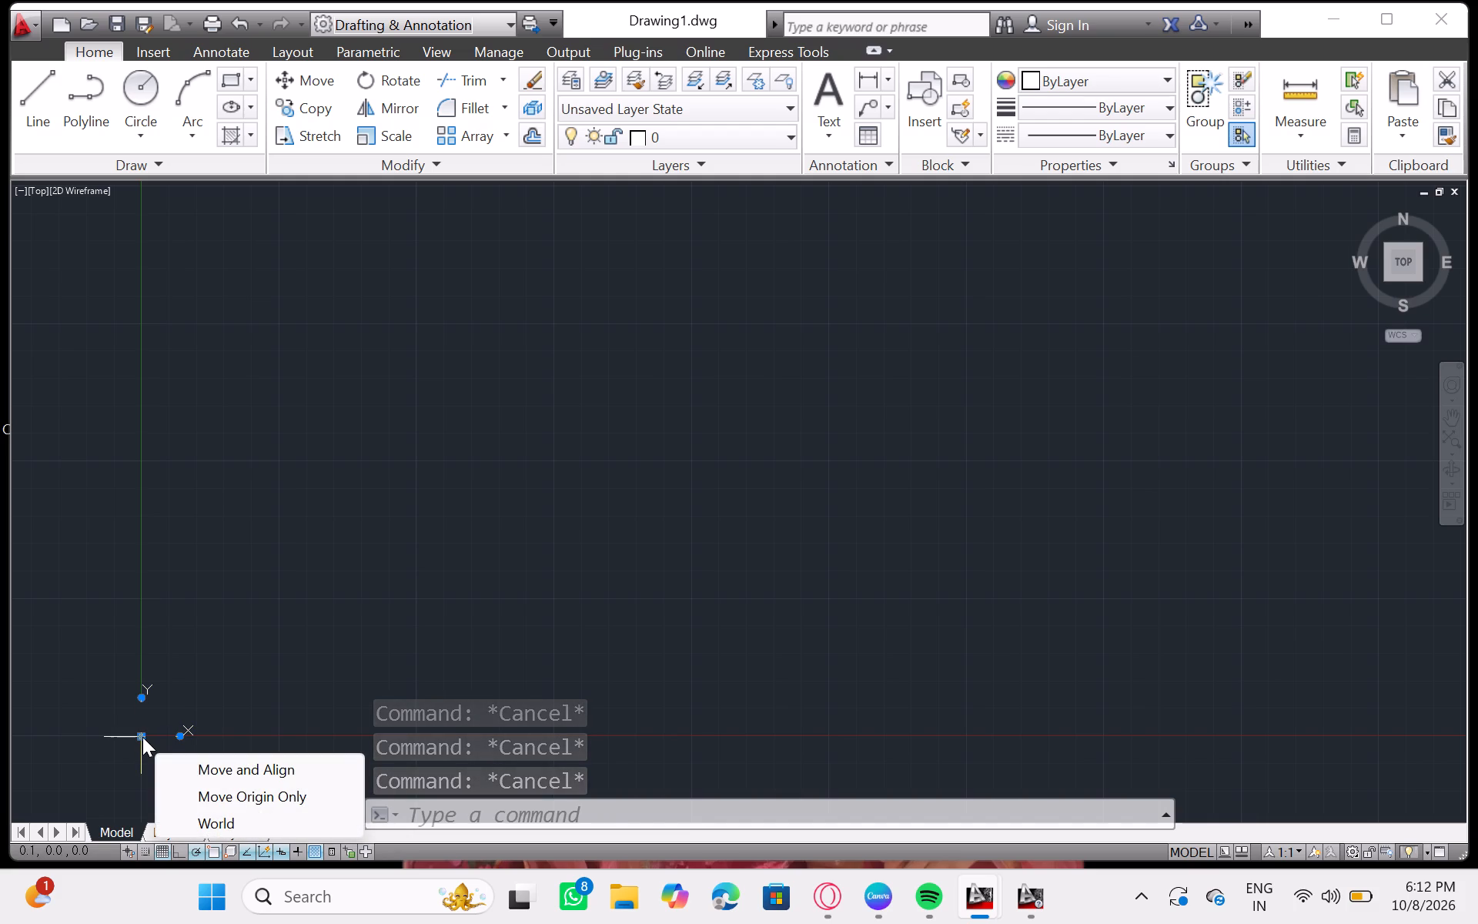
key(l)
key(i)
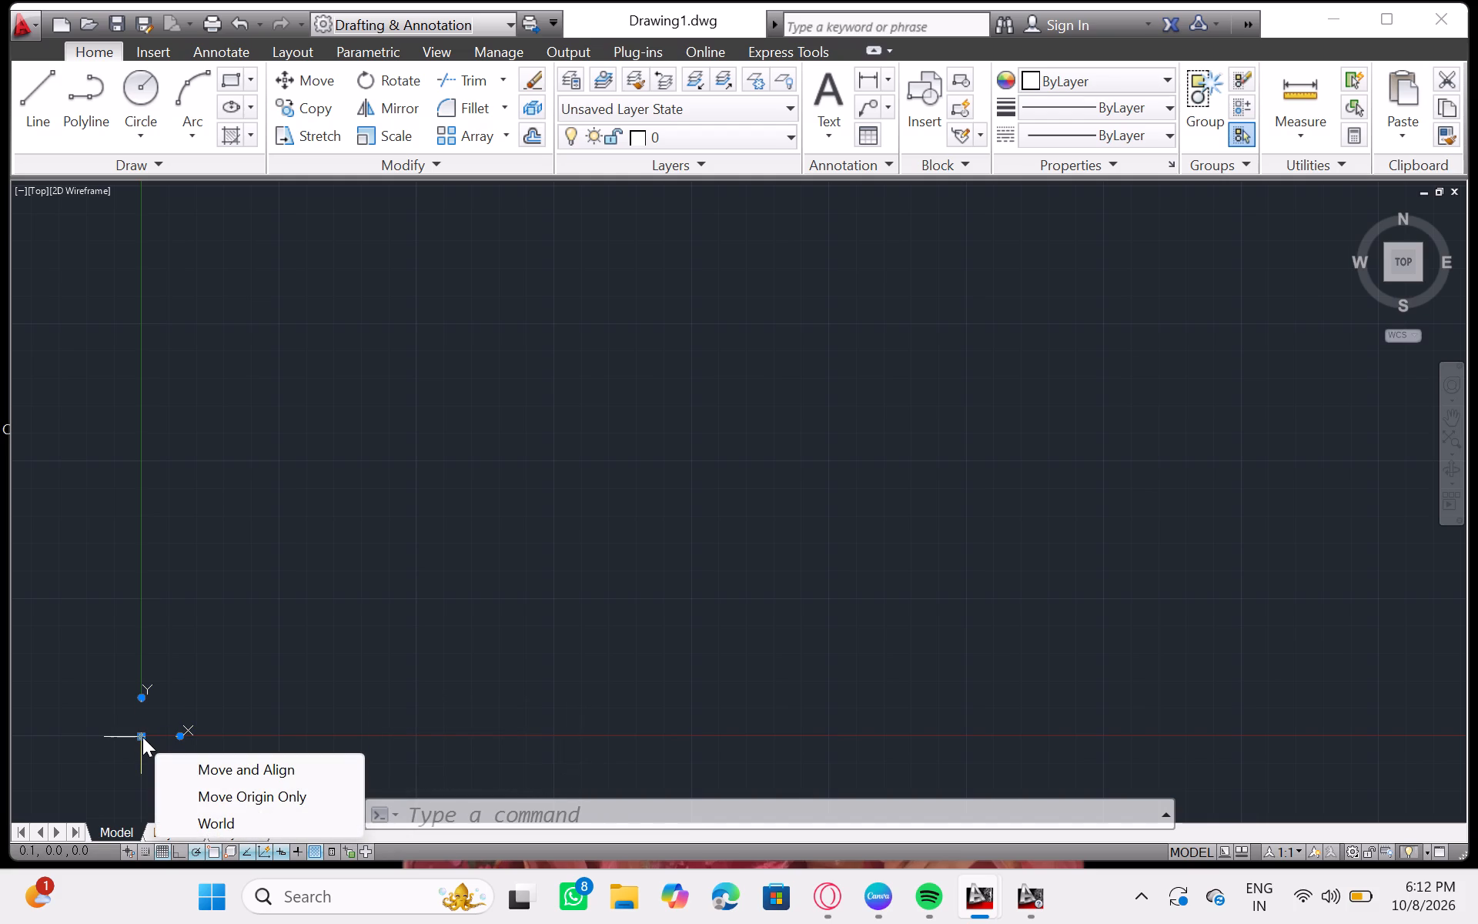
click(142, 739)
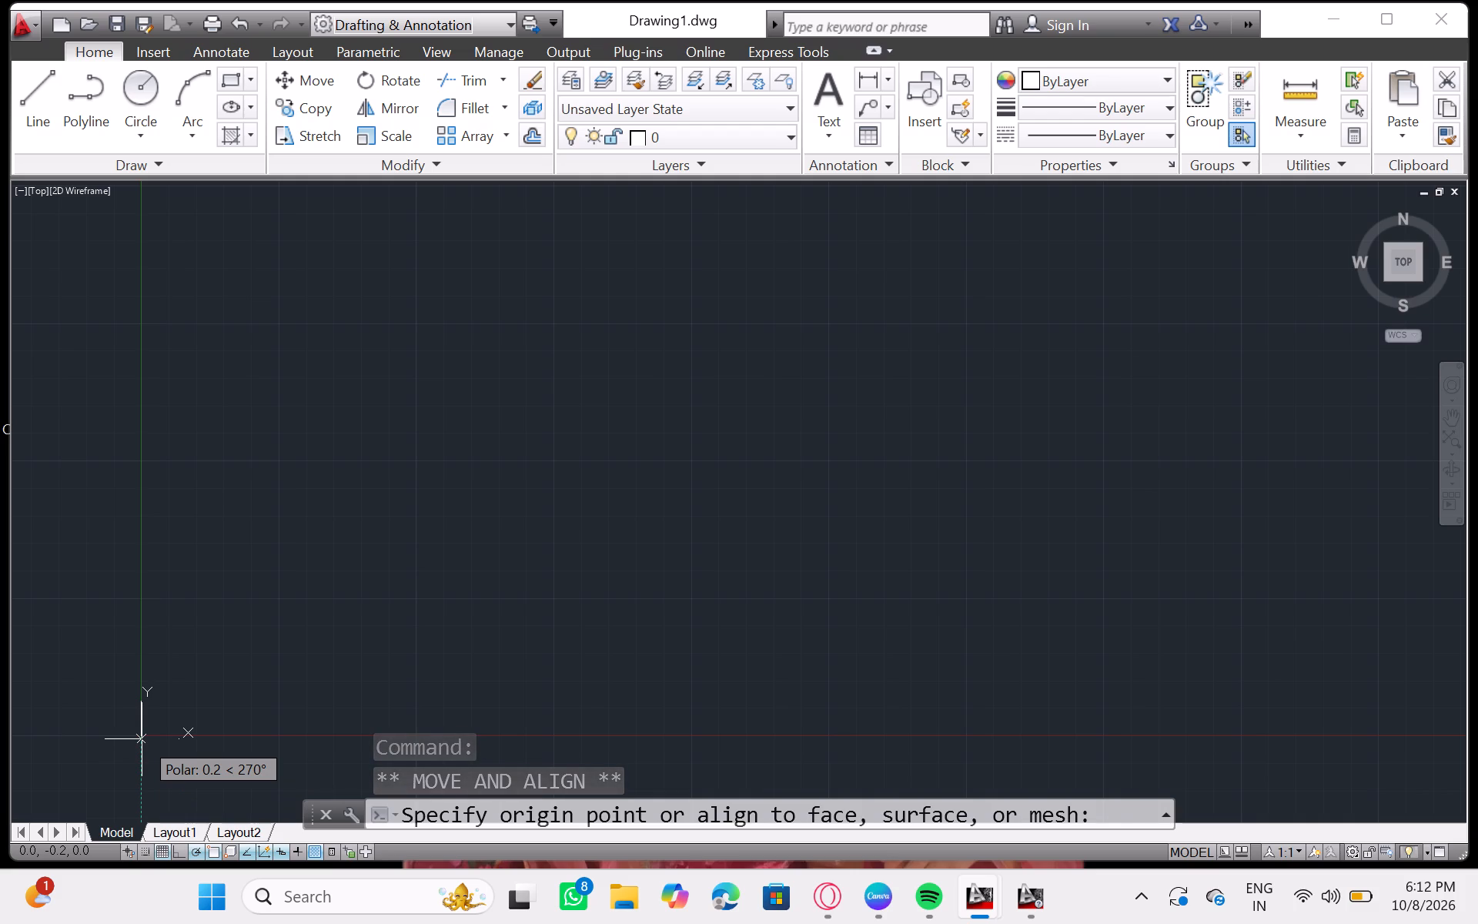
text(li)
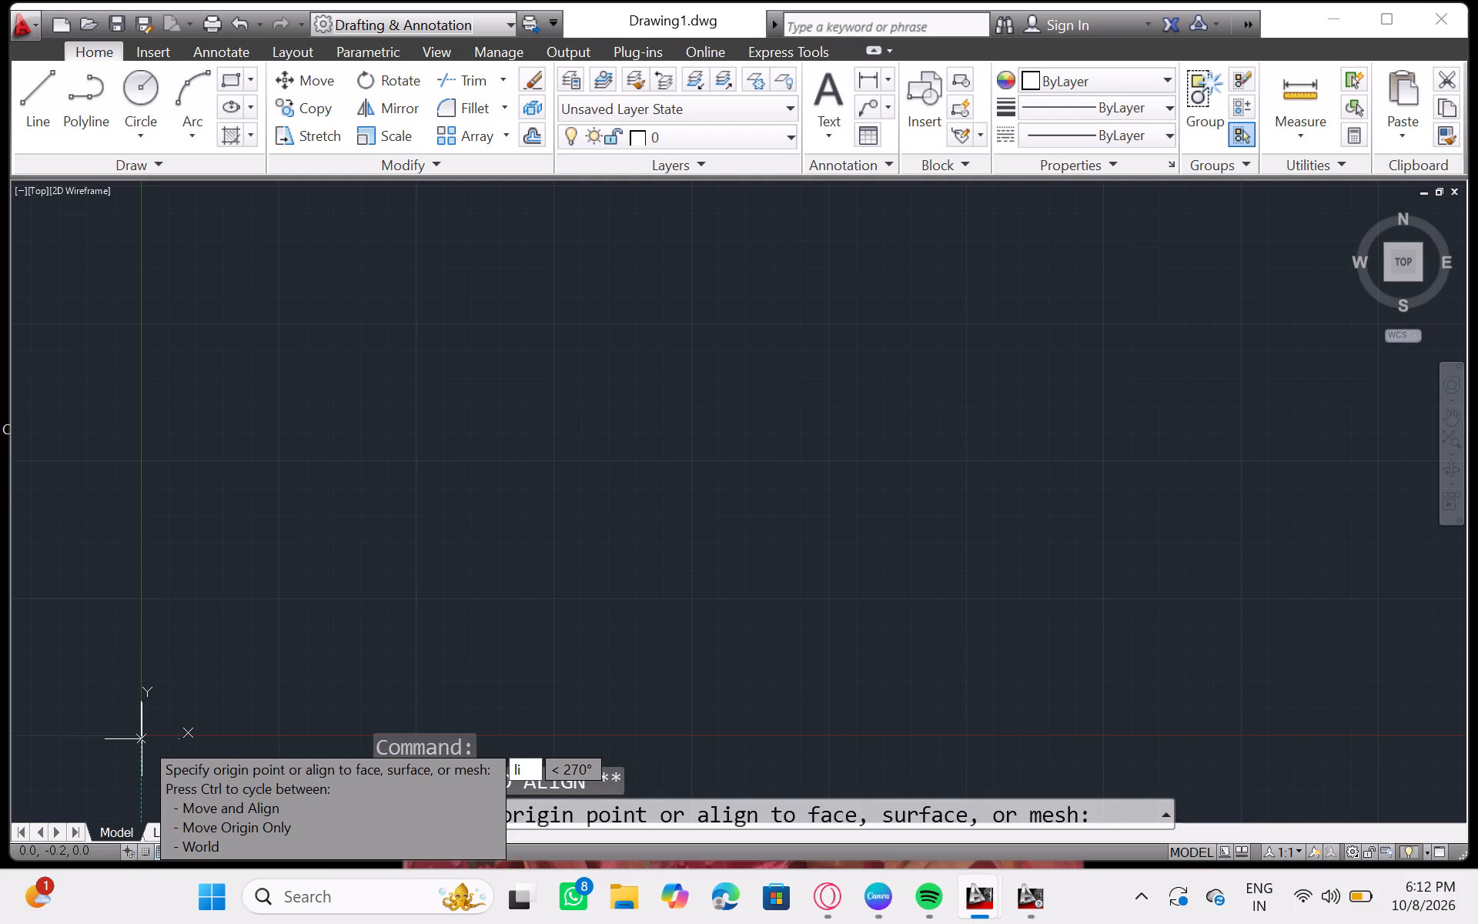
text(mi)
text(ts)
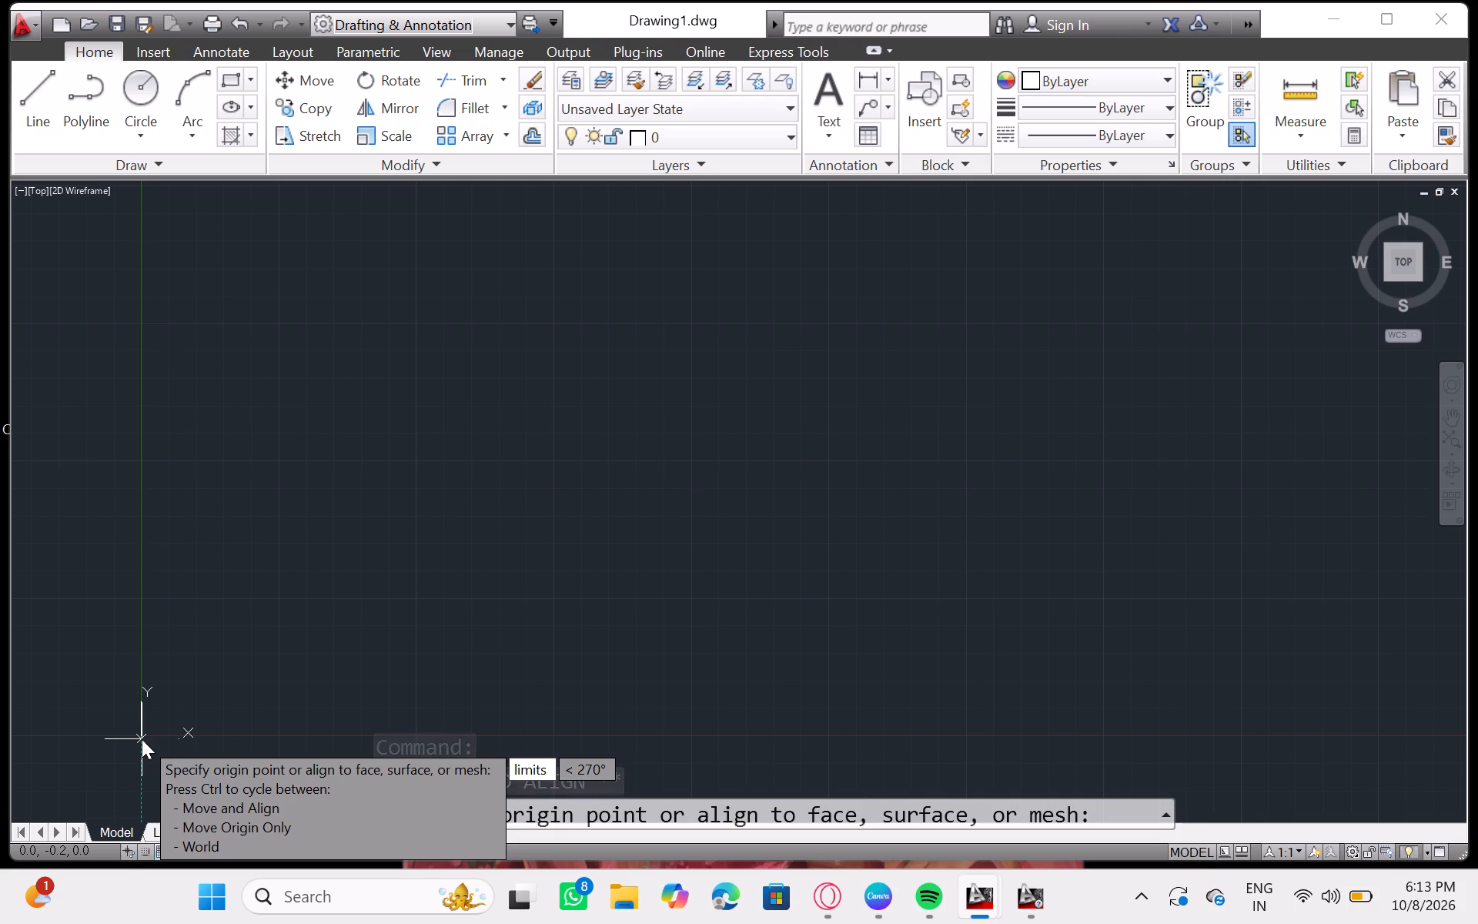
key(Return)
key(Return)
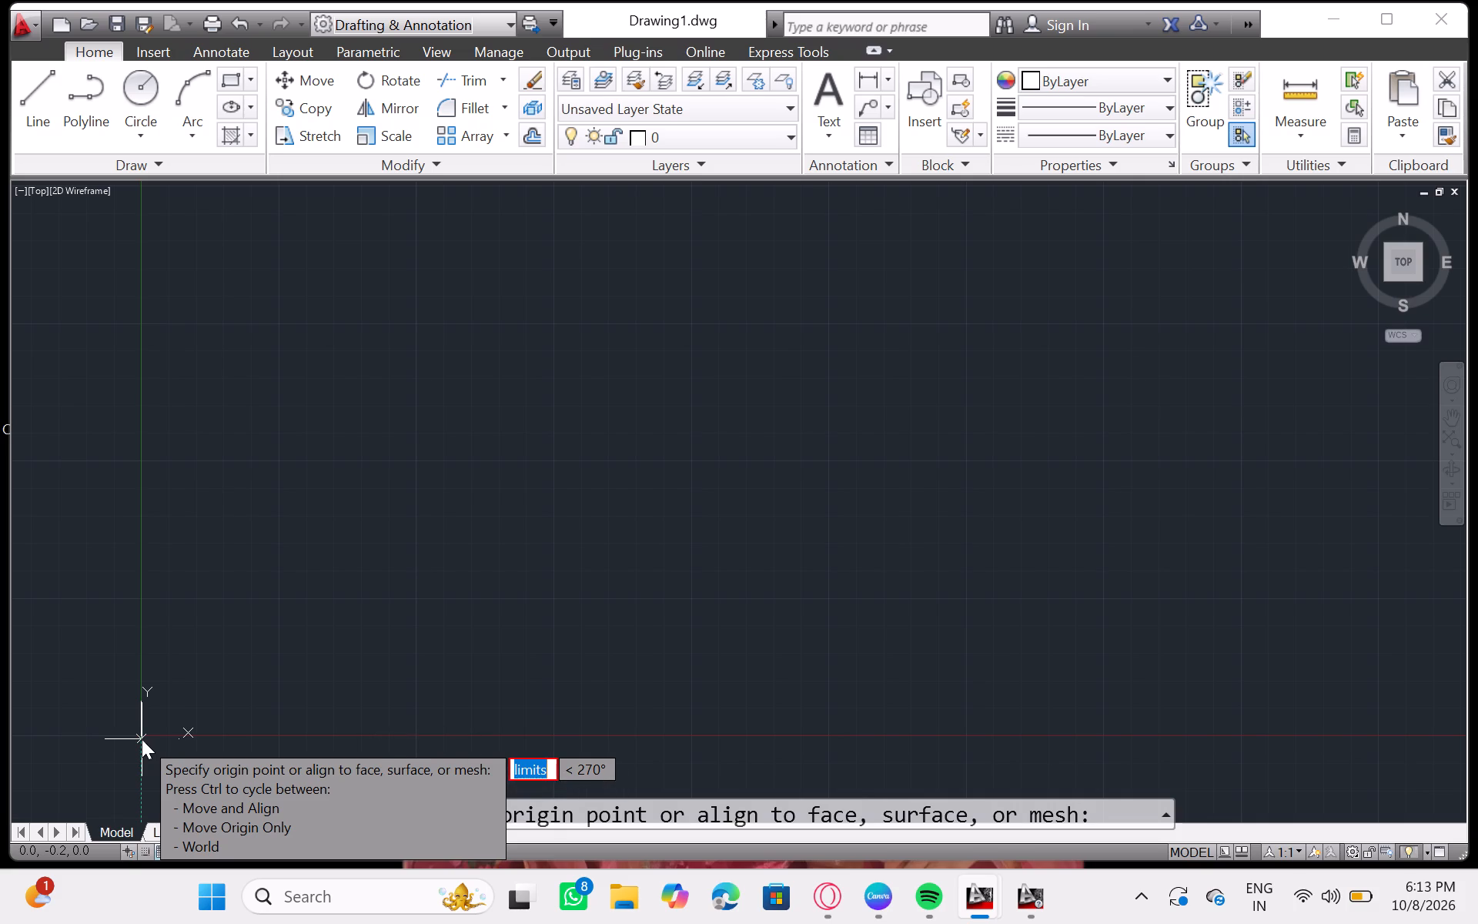
key(BackSpace)
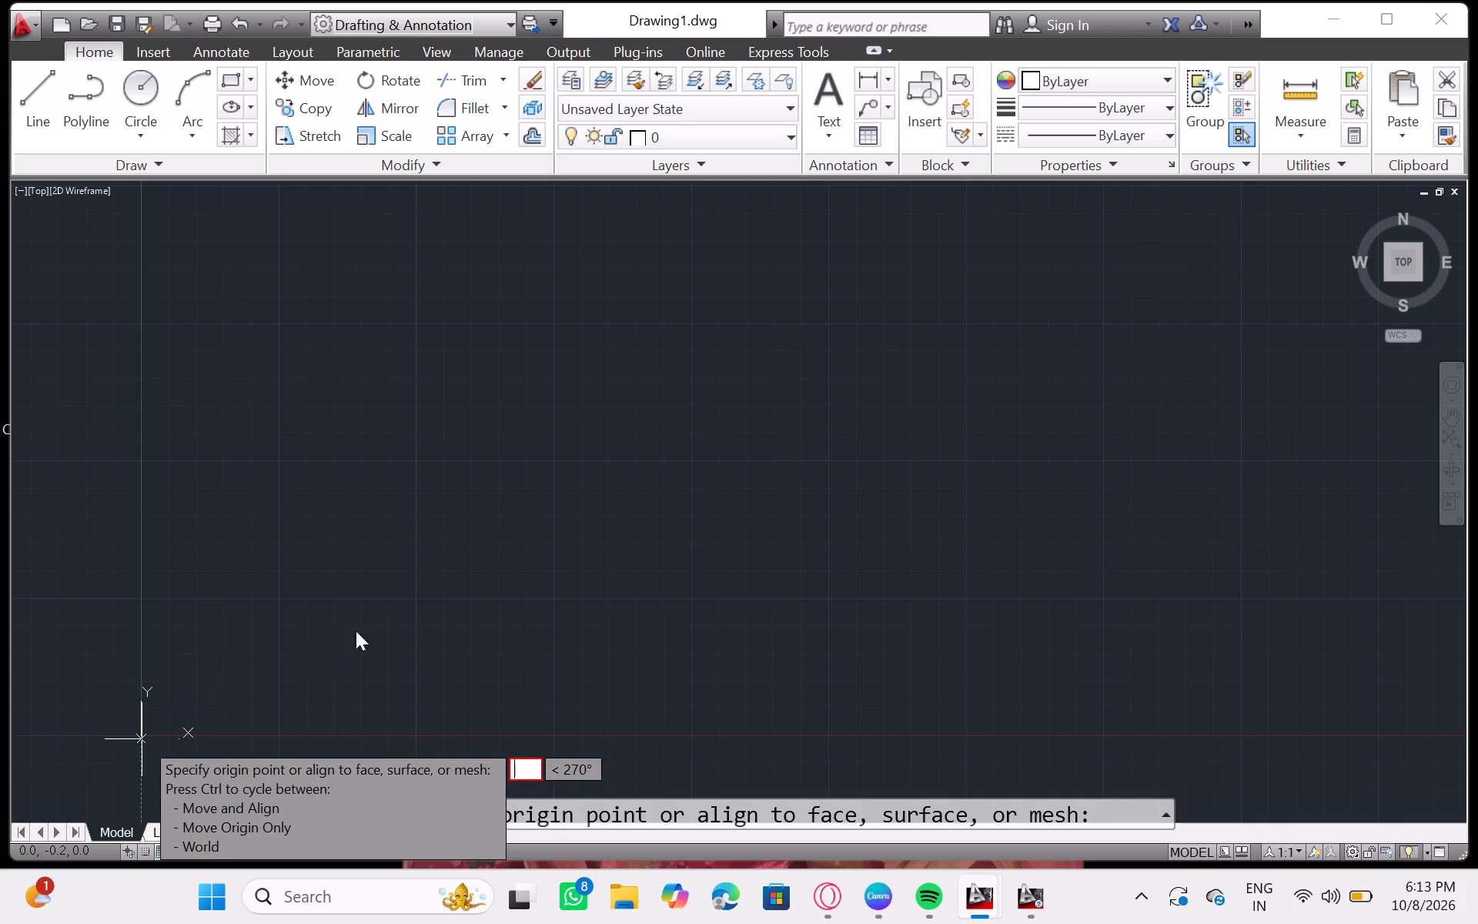
click(450, 574)
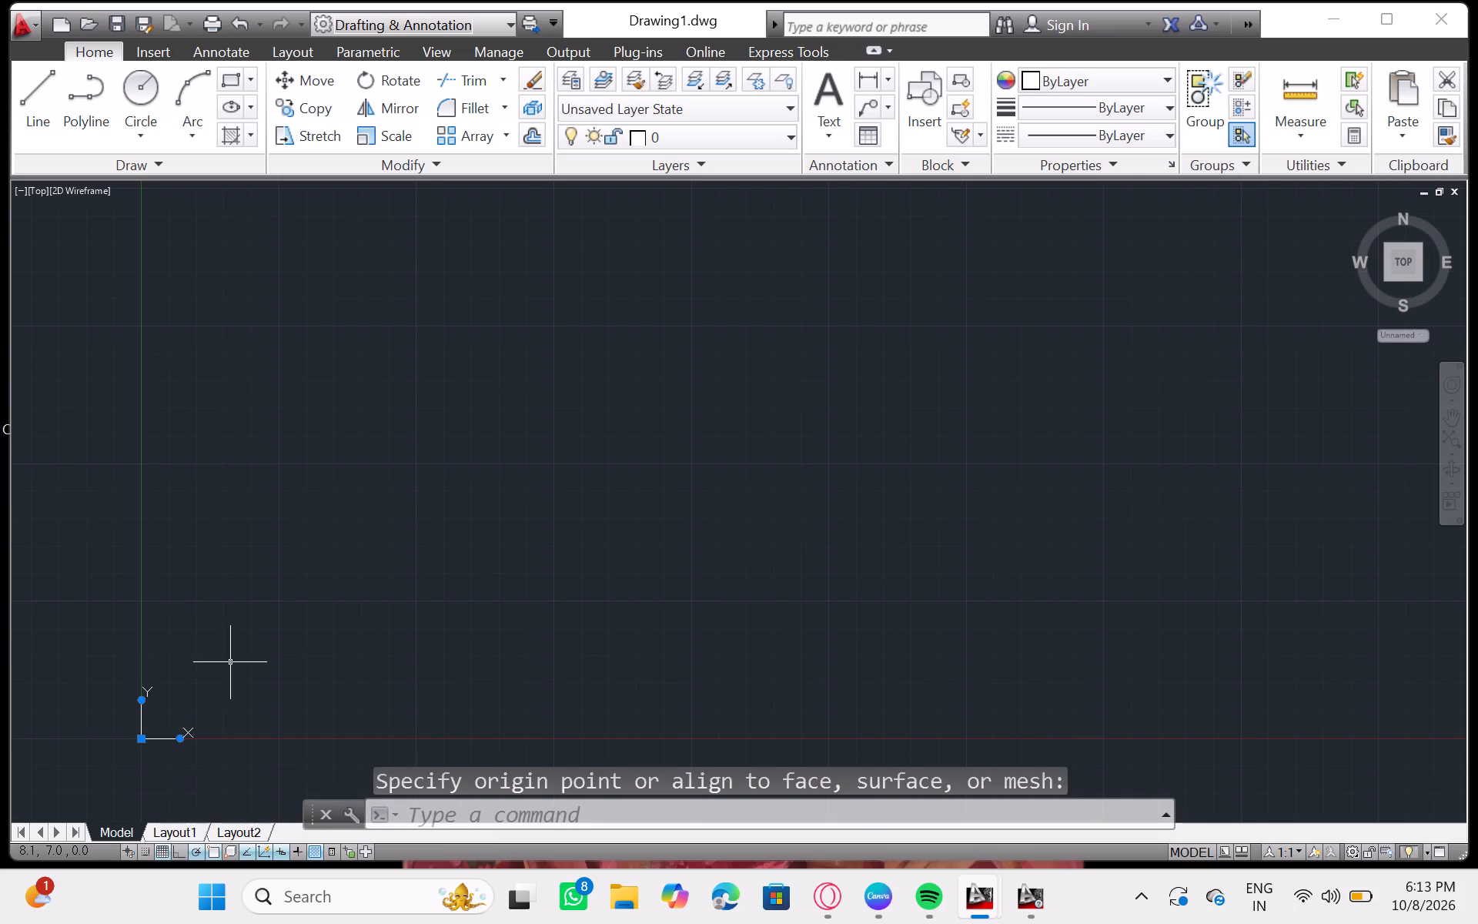
Start the LIMITS command to reset the model space limits.
text(li)
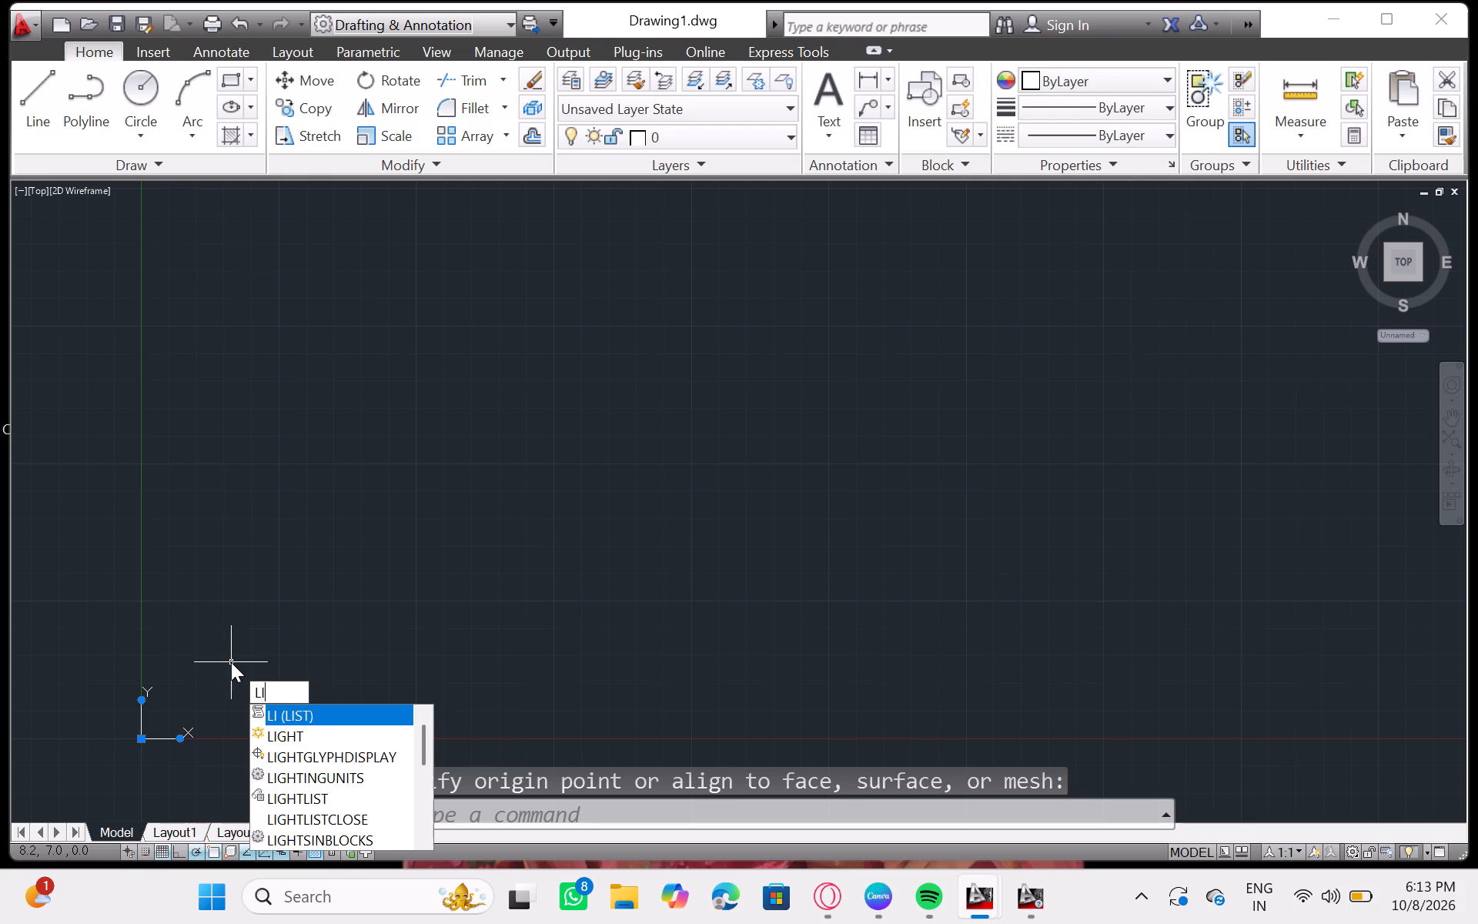
text(mi)
key(Return)
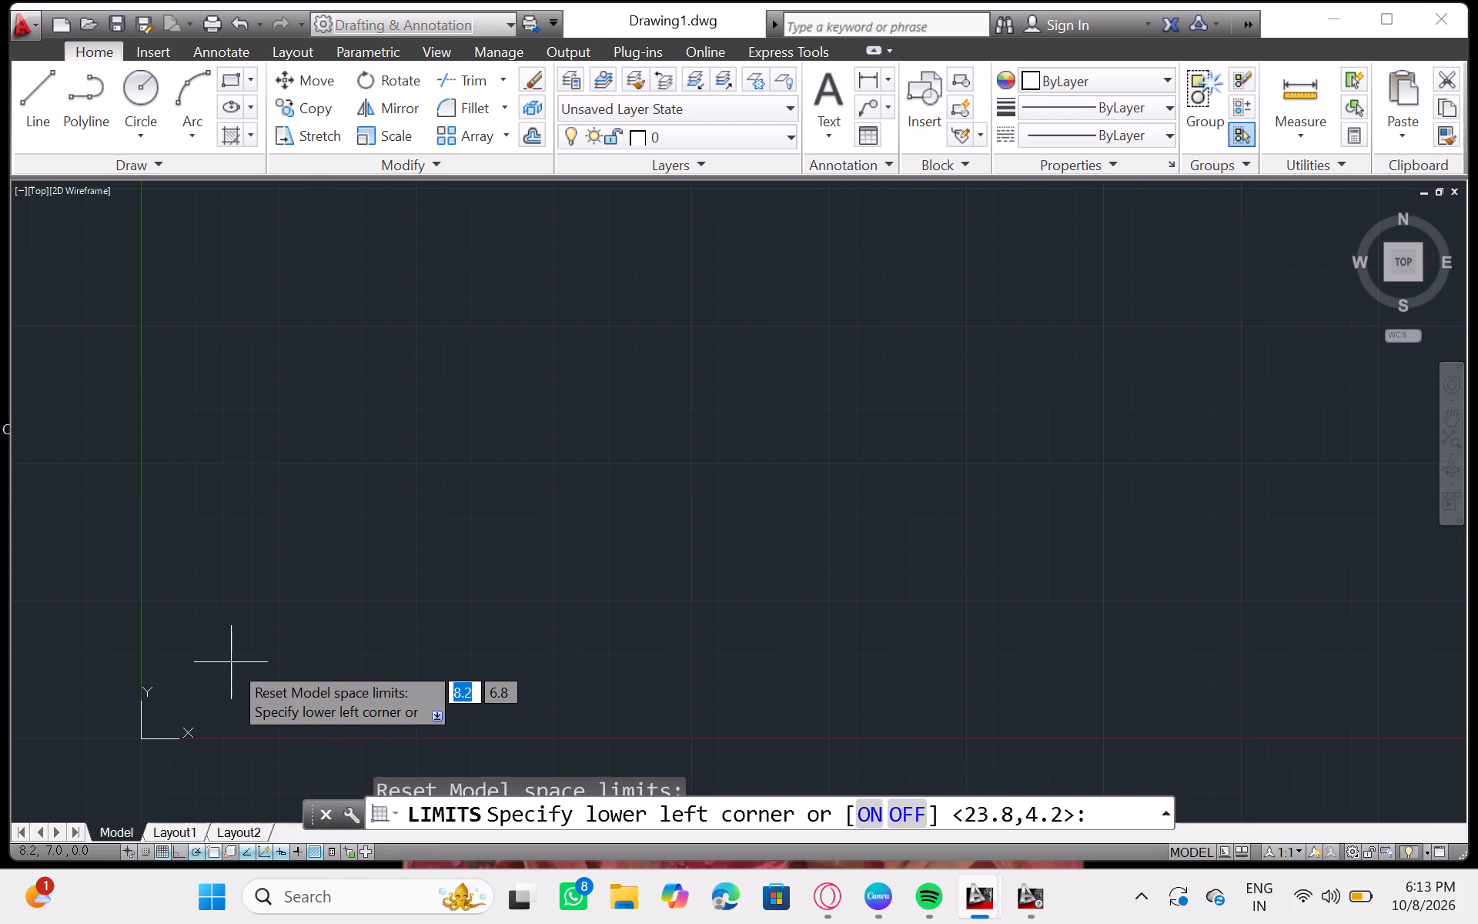
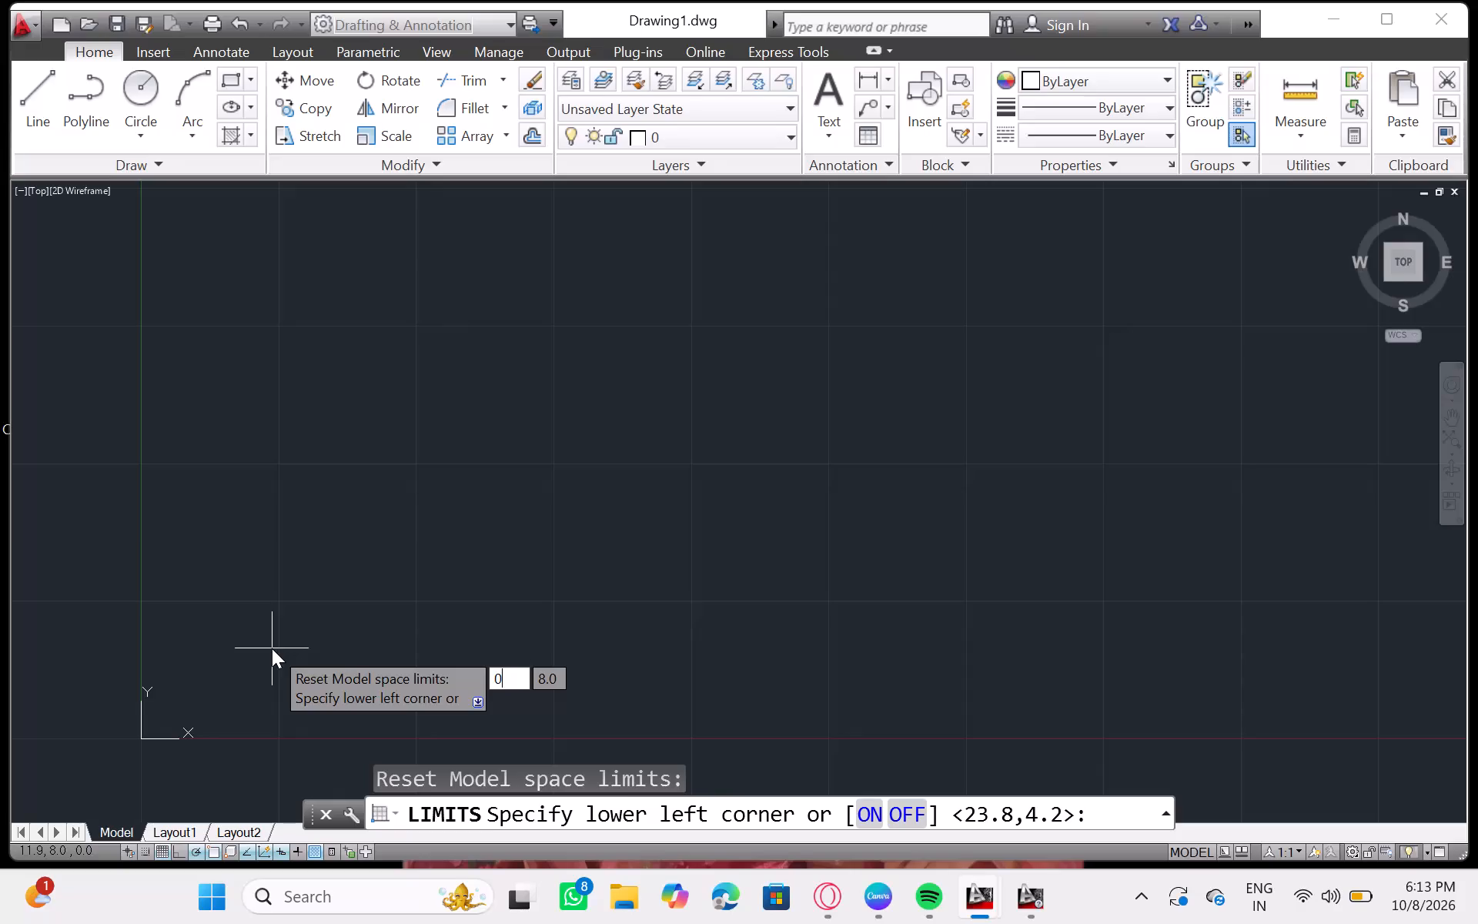
Reset the model space limits, entering 0 for the lower-left corner and 80 for the upper-right corner.
key(Return)
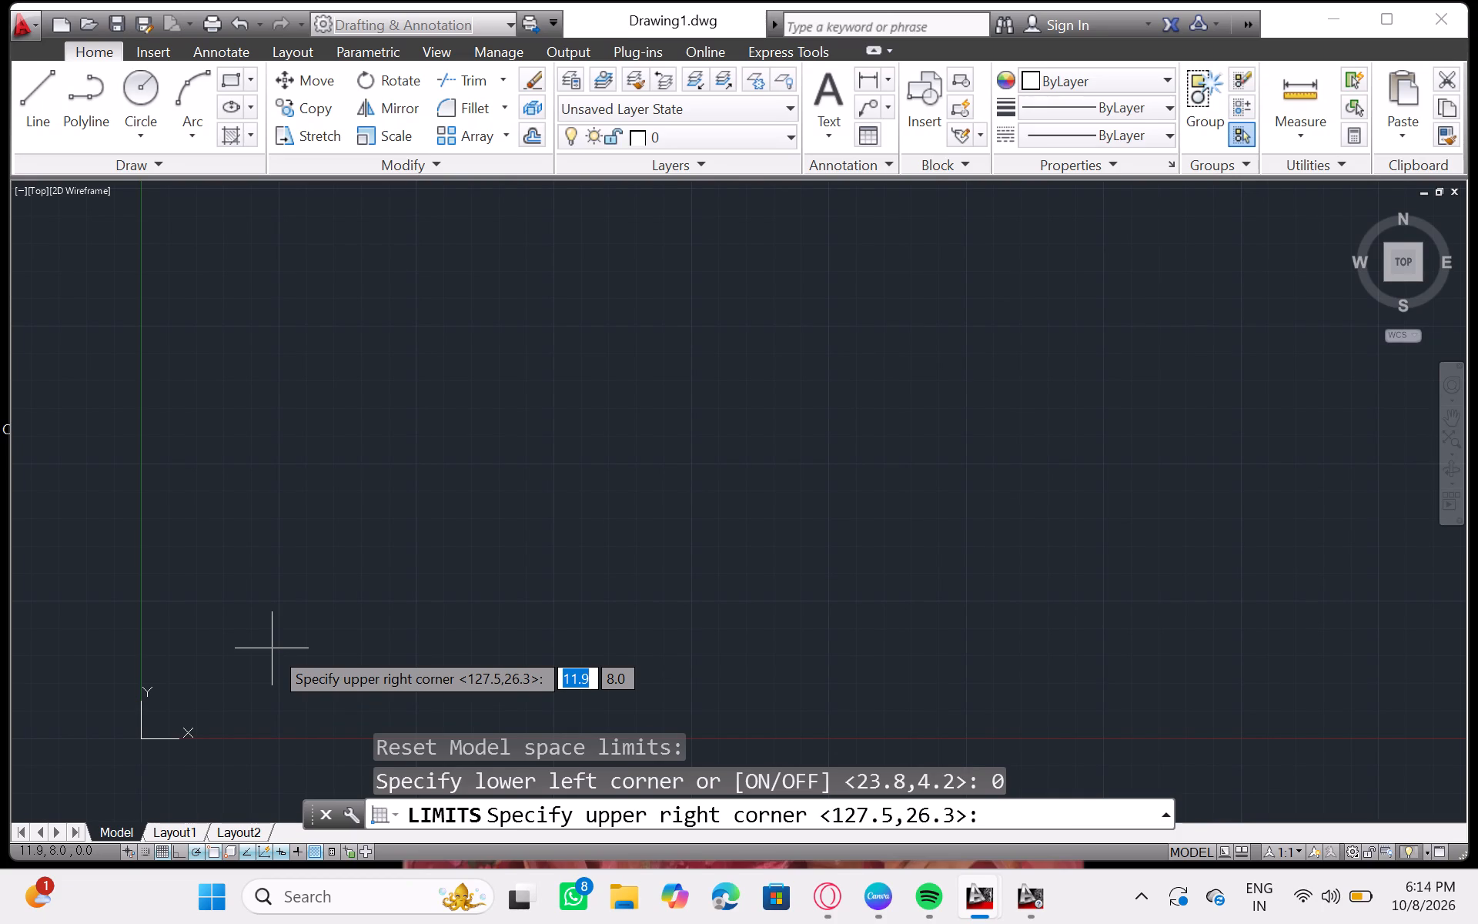
text(80)
key(Return)
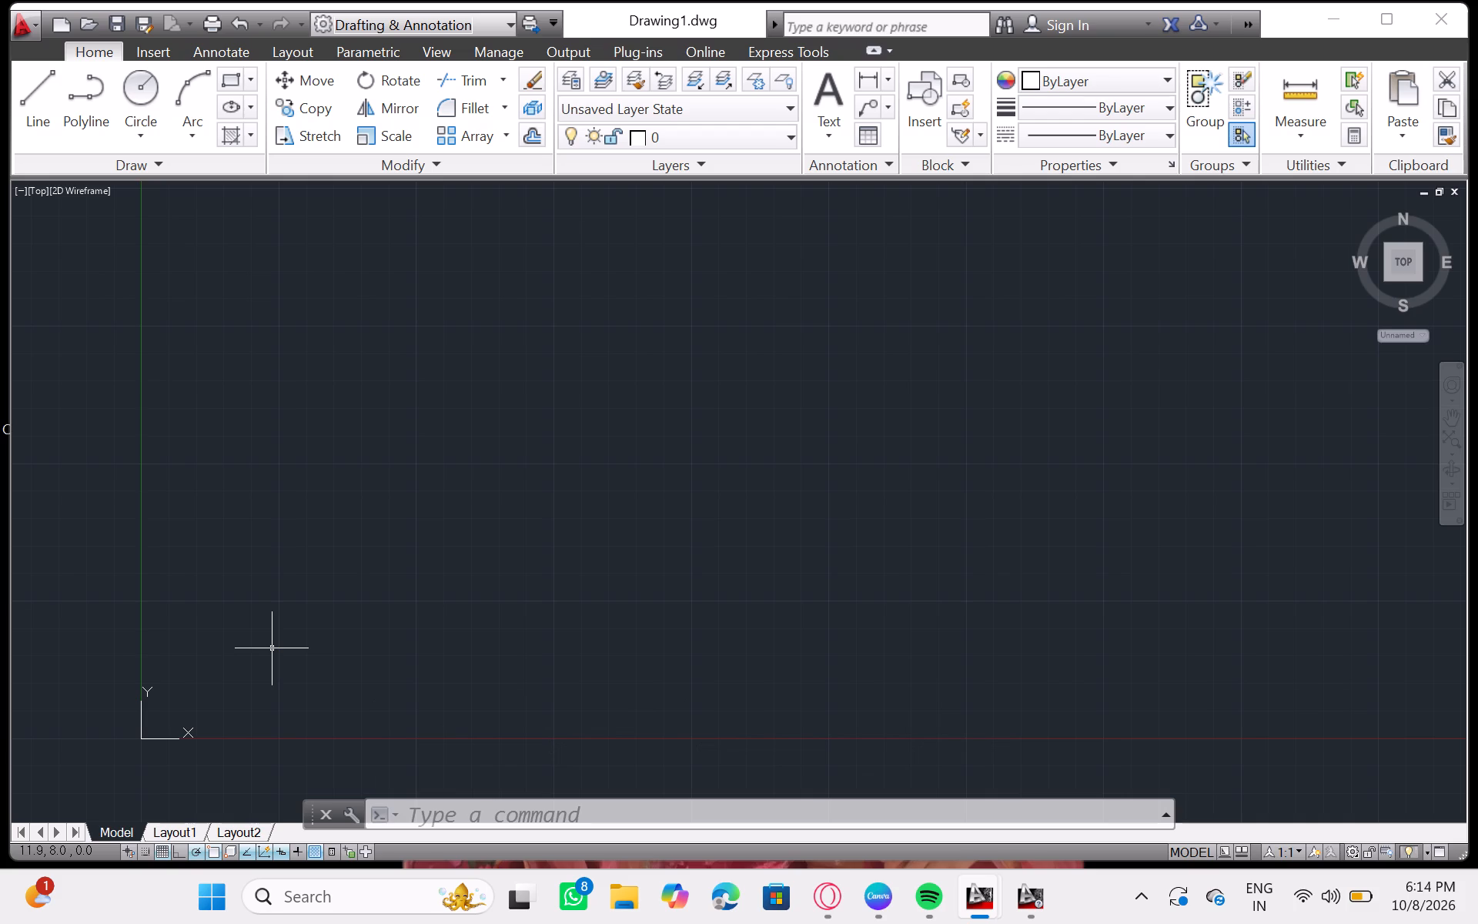
text(38)
key(Return)
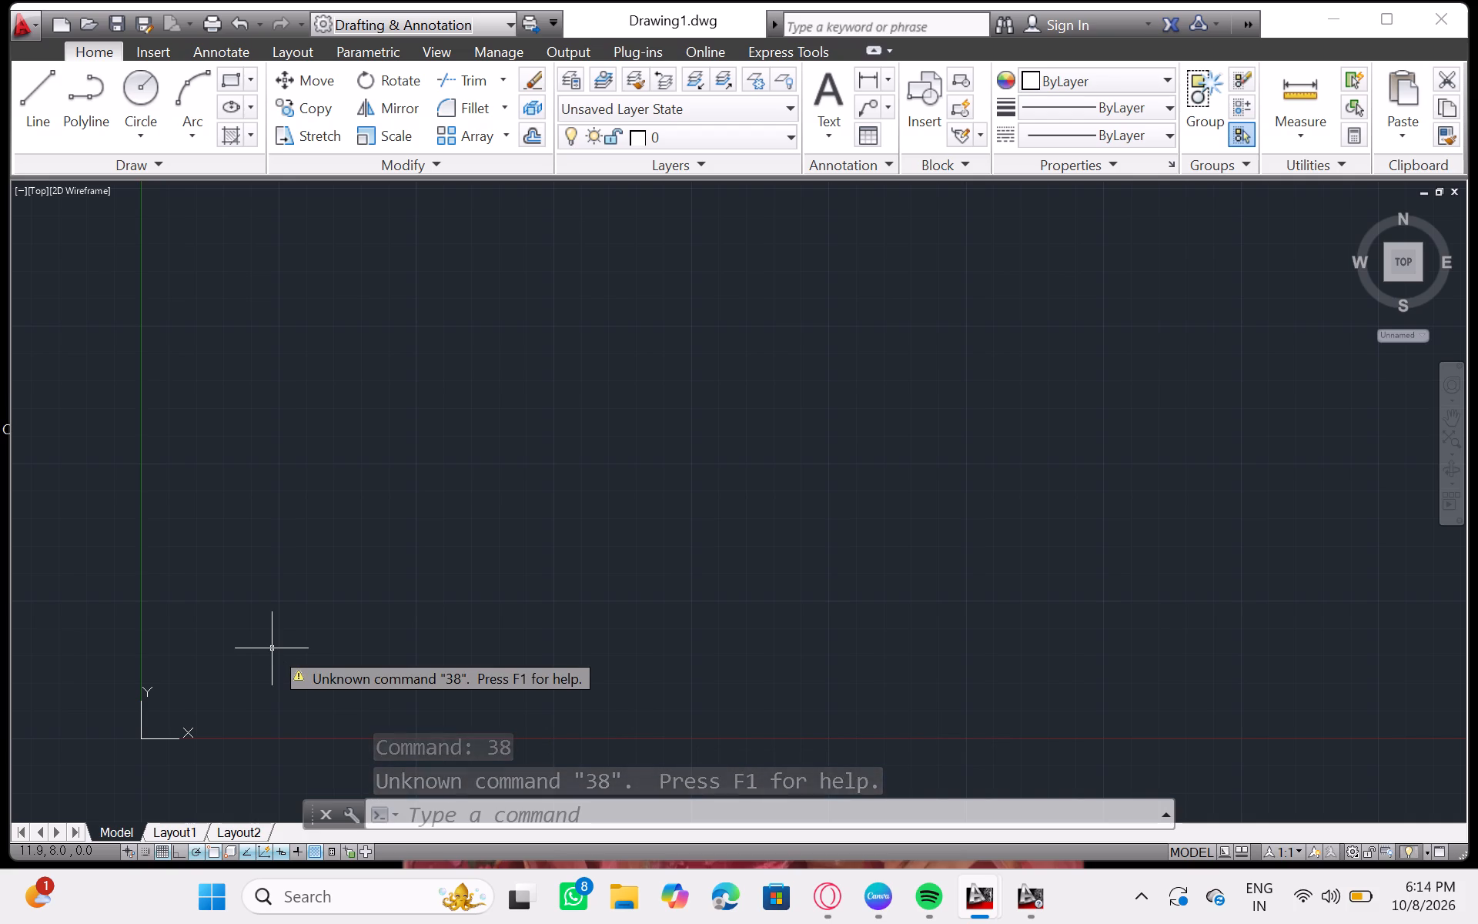
Try to zoom the view out to the whole drawing area, first with the Zoom command.
click(470, 809)
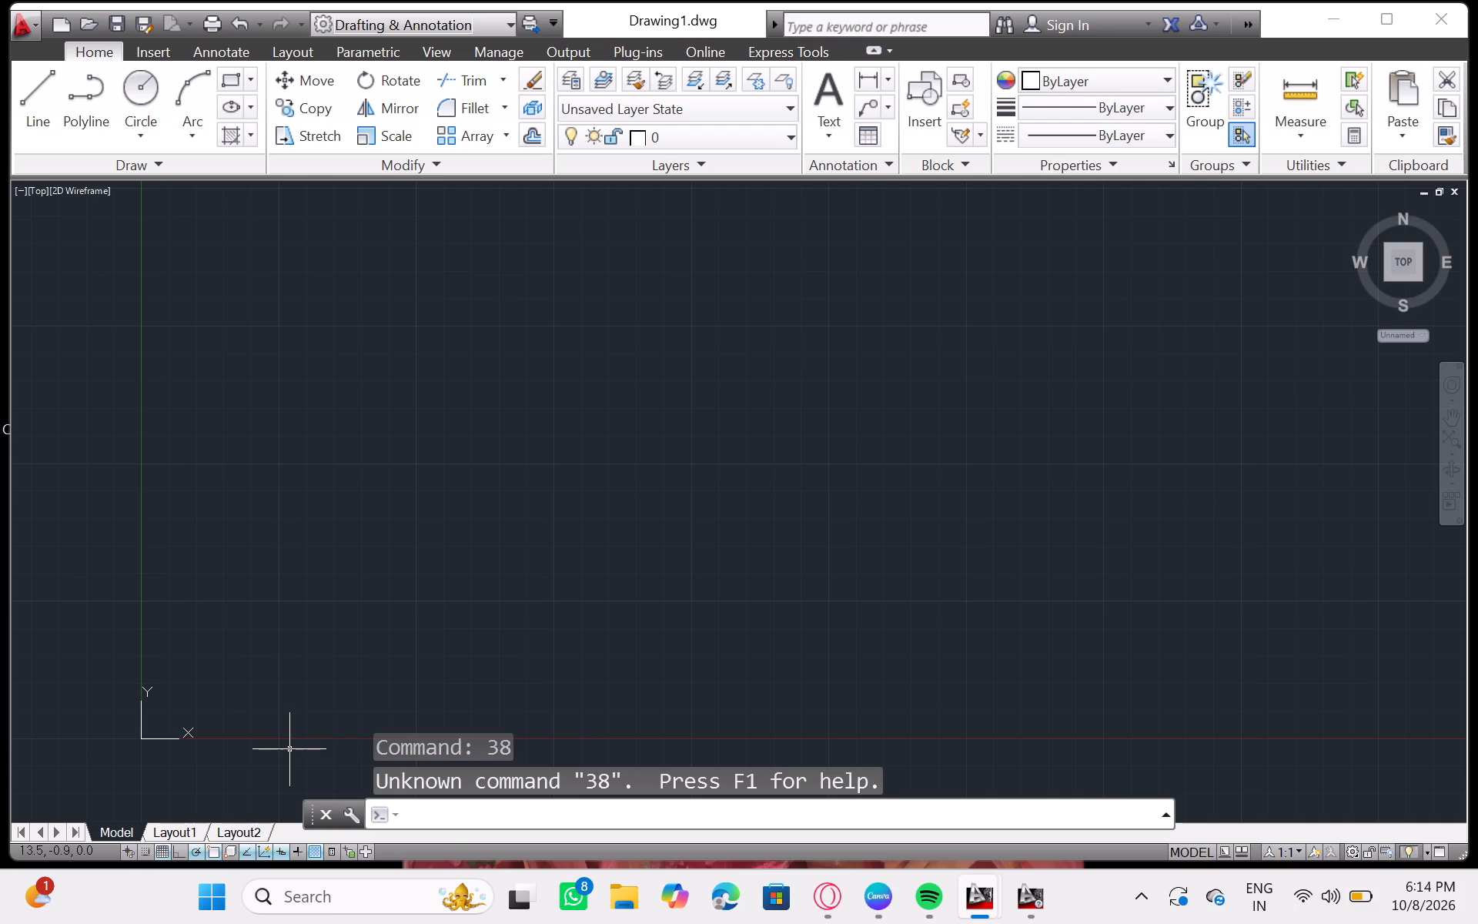
key(3)
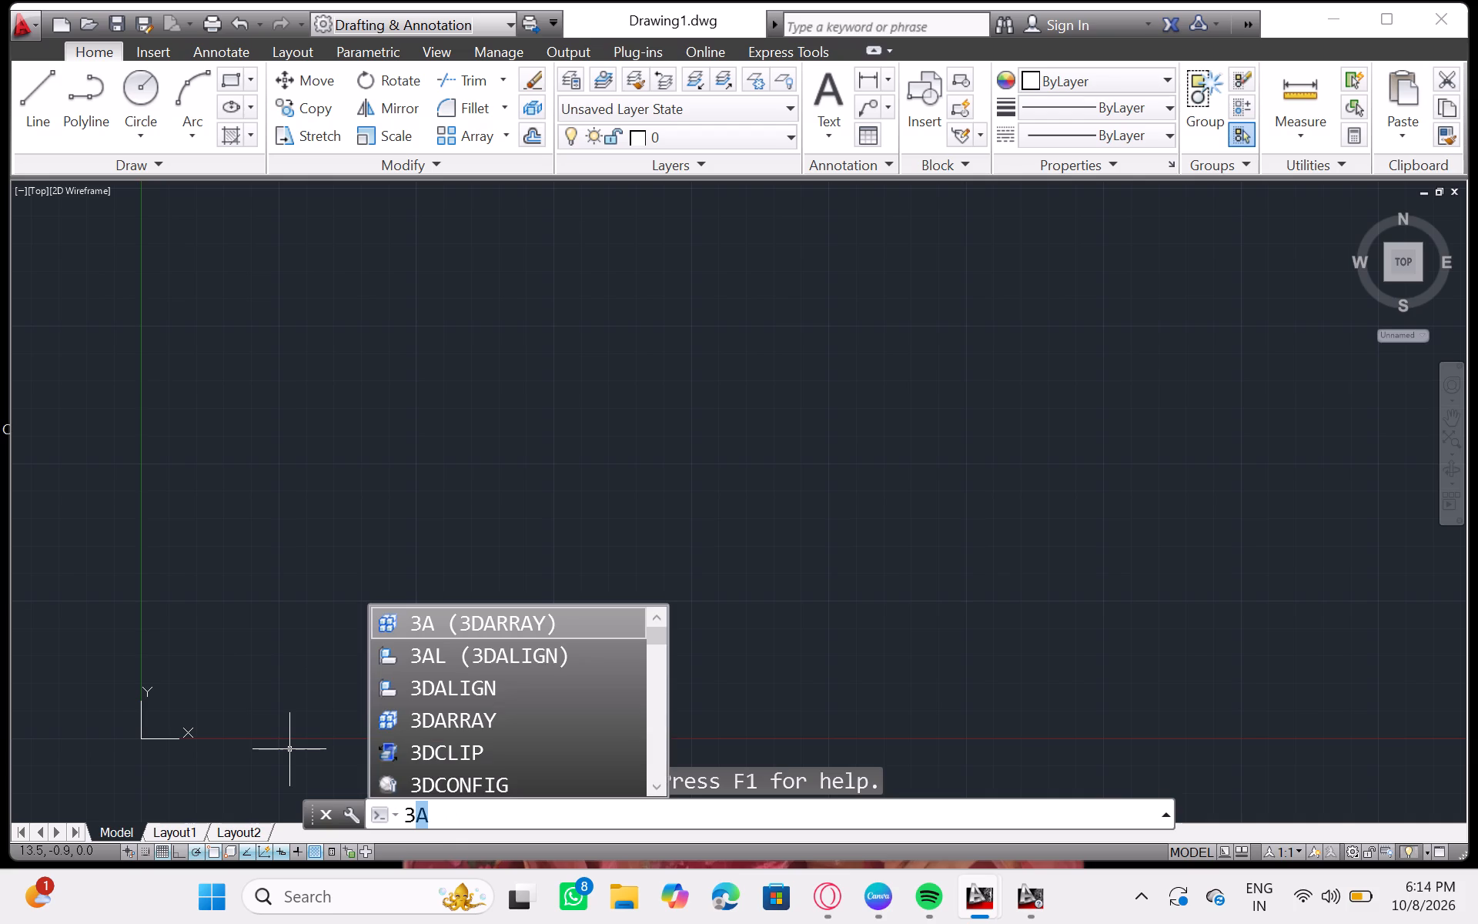
key(BackSpace)
key(z)
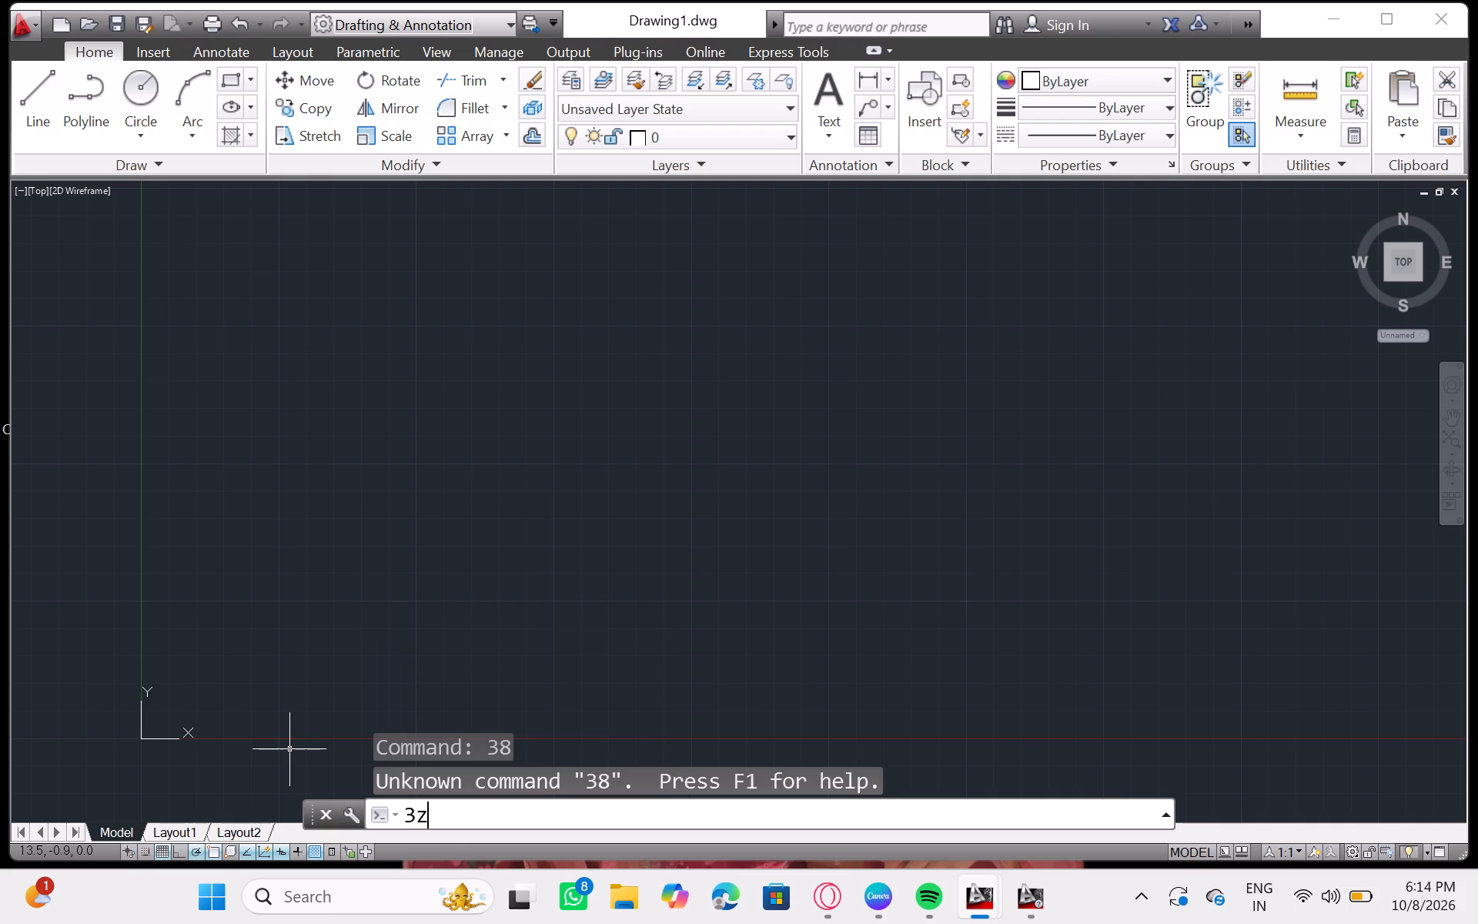
key(BackSpace)
key(BackSpace)
key(BackSpace)
key(z)
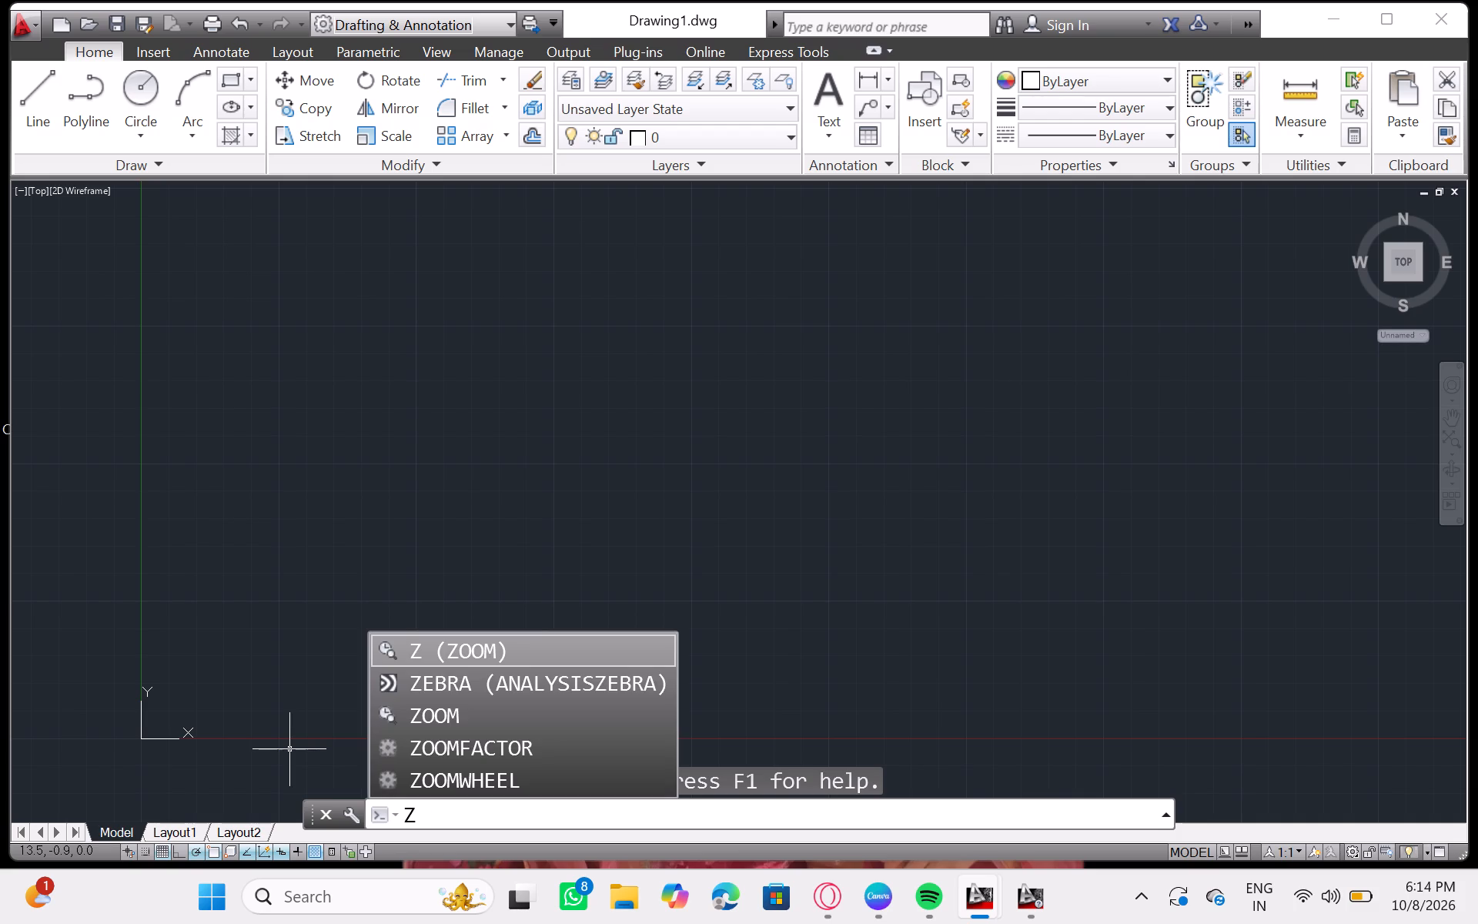
key(Return)
key(ctrl+a)
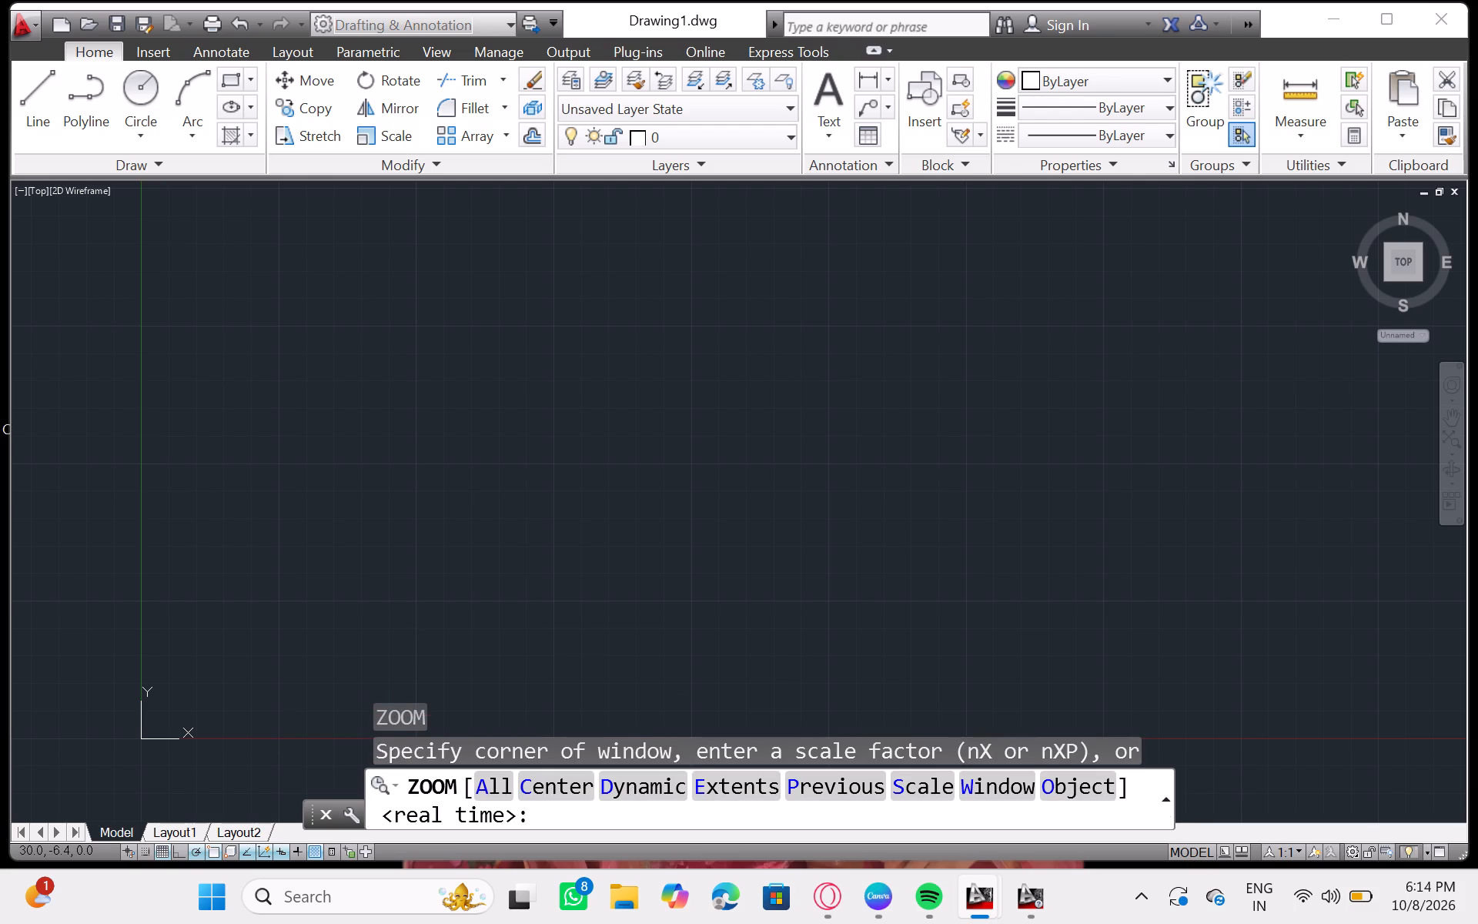
key(Return)
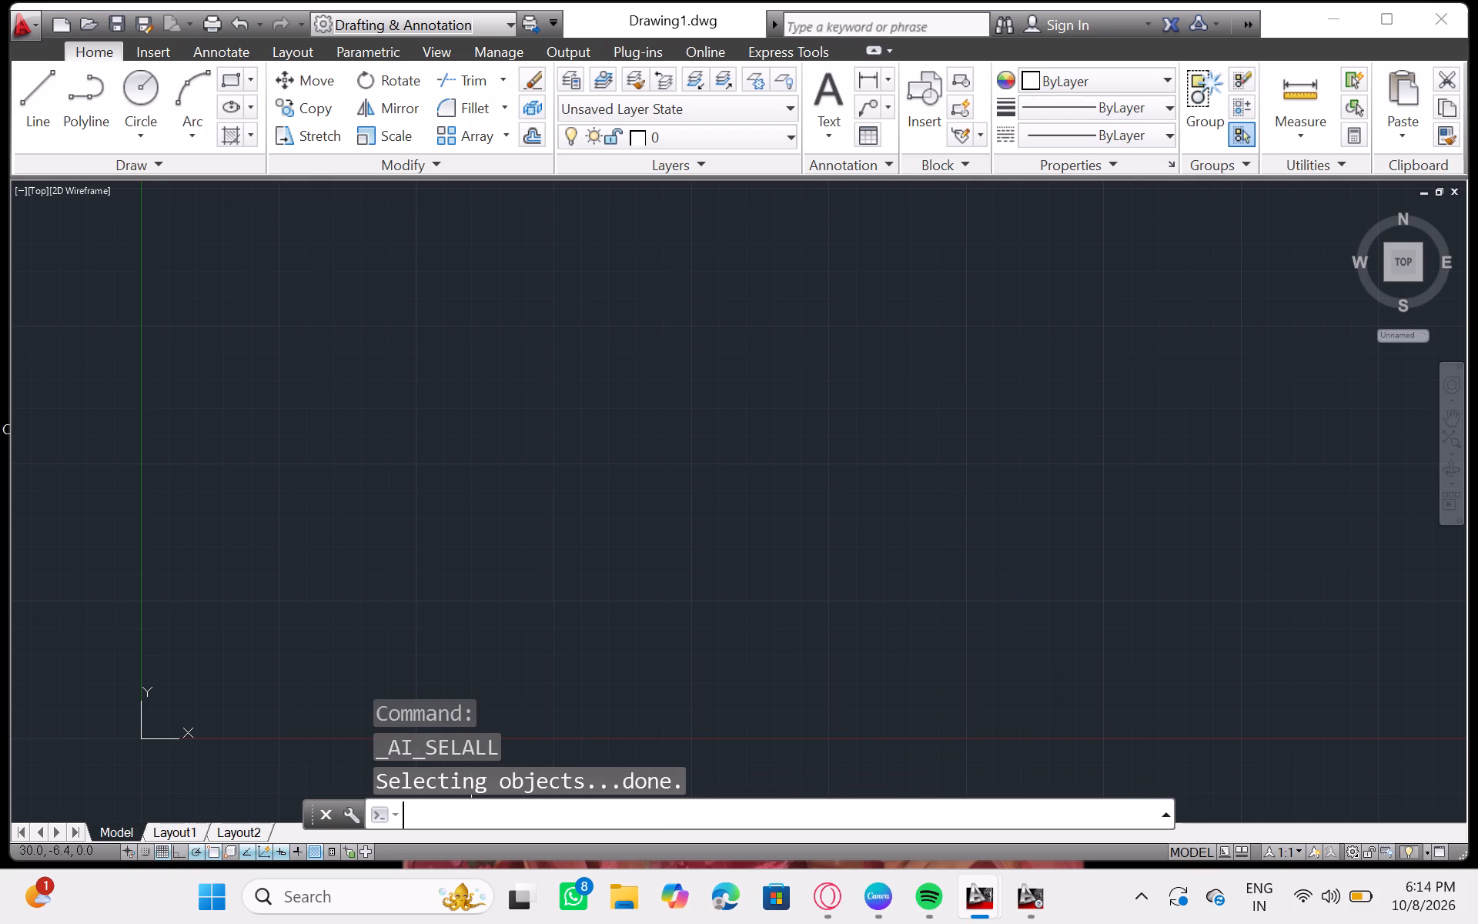
scroll(505, 695, down, 4)
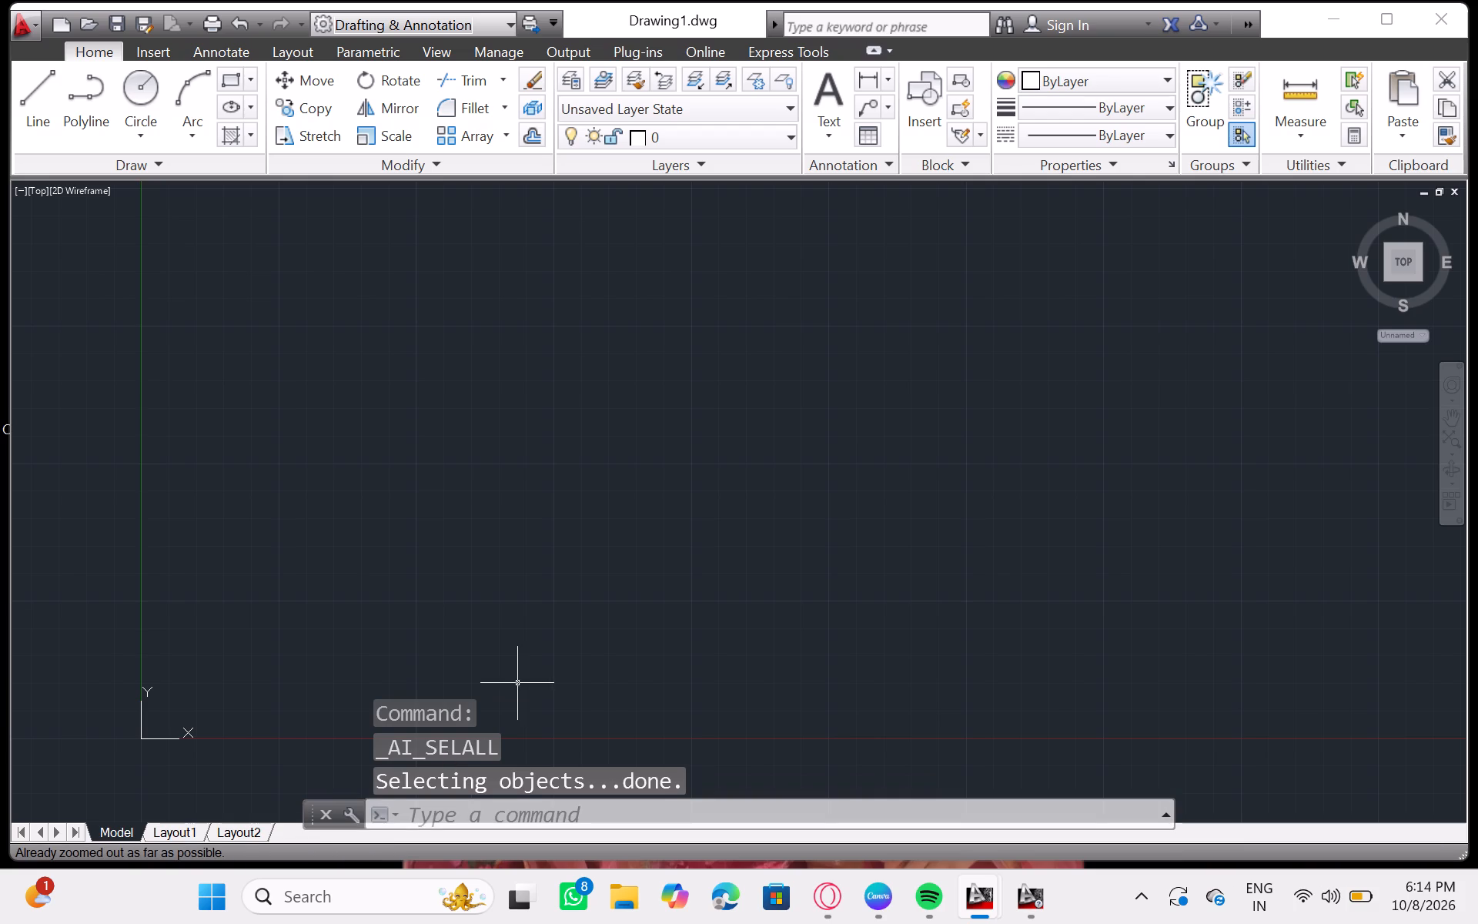
scroll(519, 681, down, 2)
scroll(523, 678, up, 5)
scroll(523, 678, down, 12)
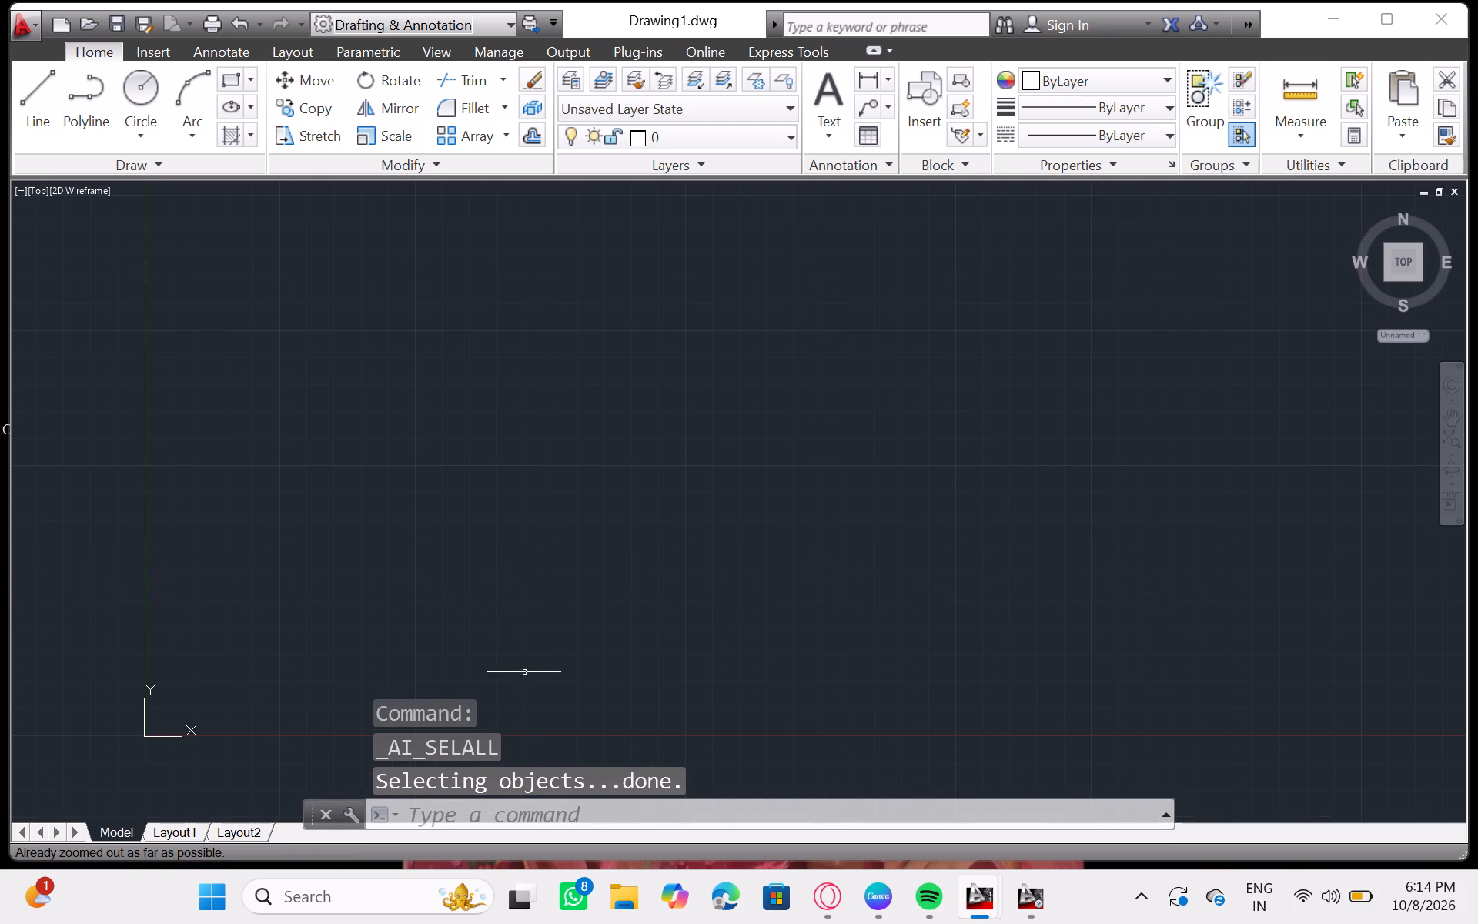
scroll(524, 672, down, 2)
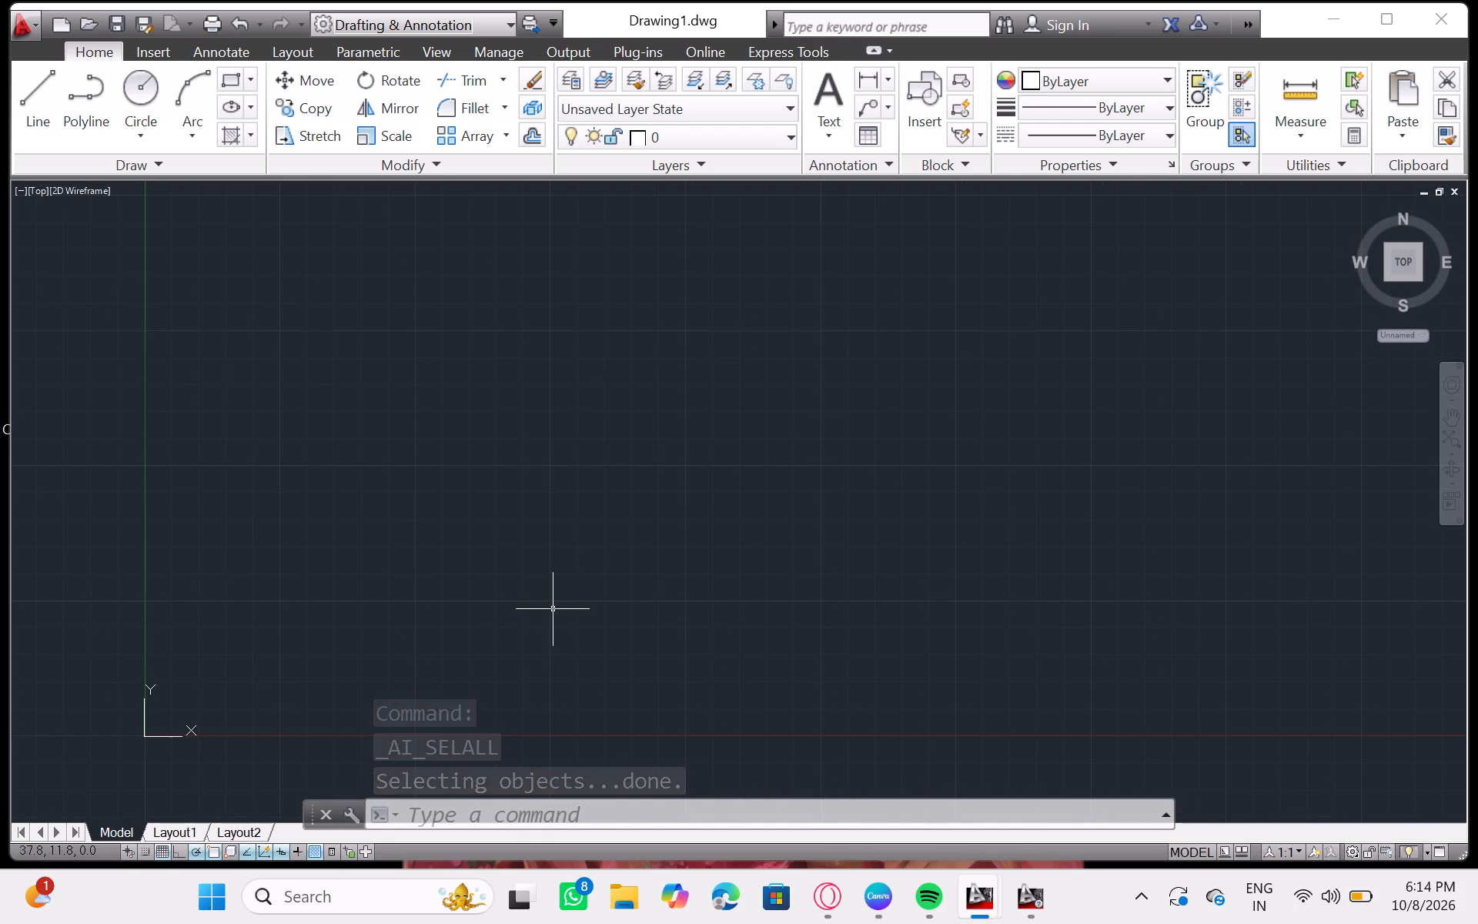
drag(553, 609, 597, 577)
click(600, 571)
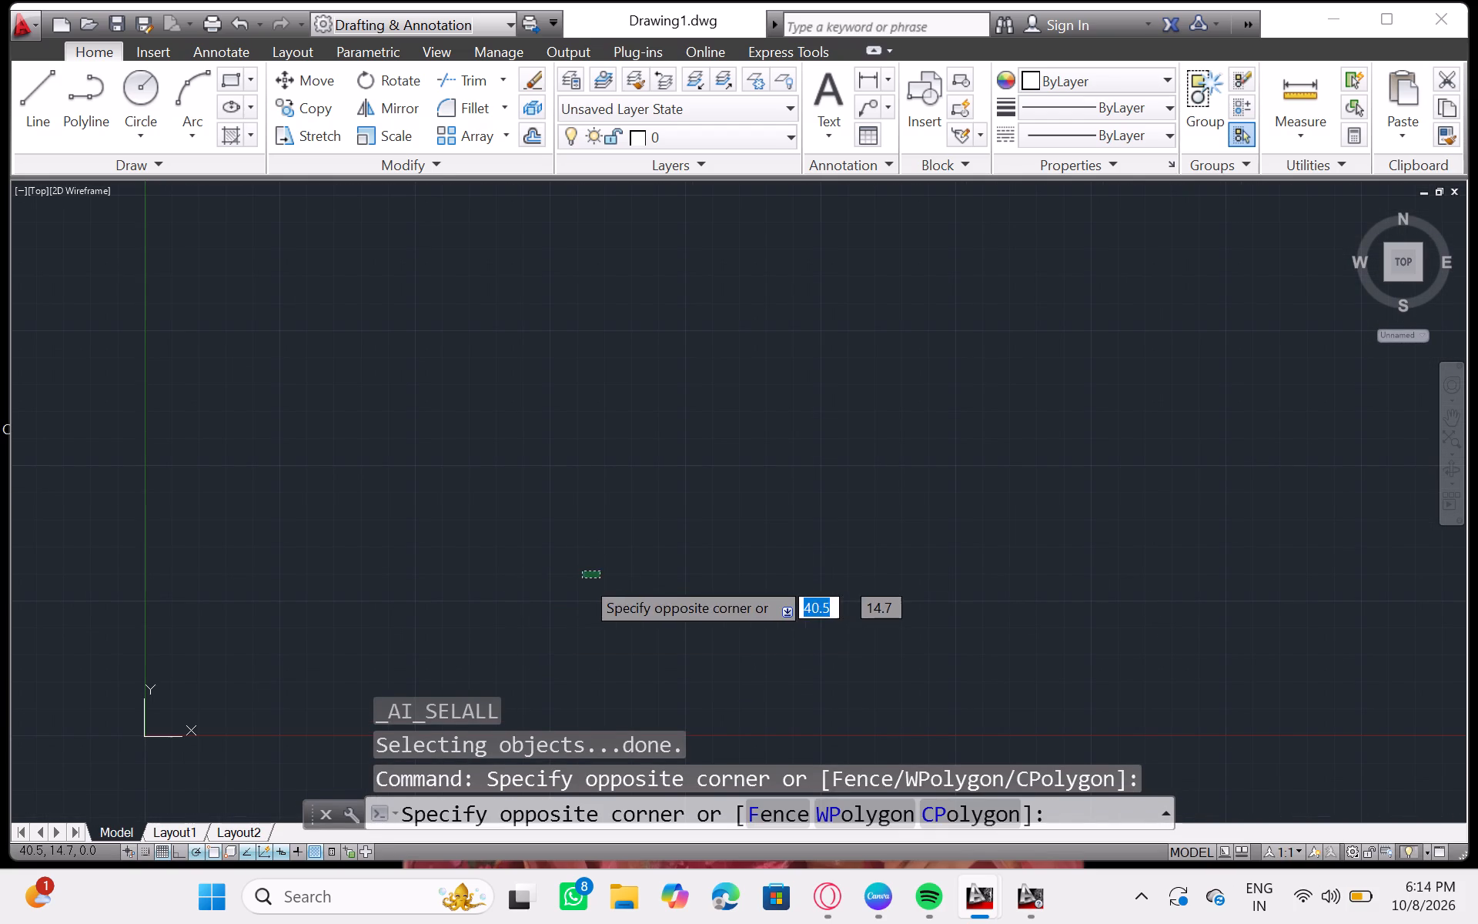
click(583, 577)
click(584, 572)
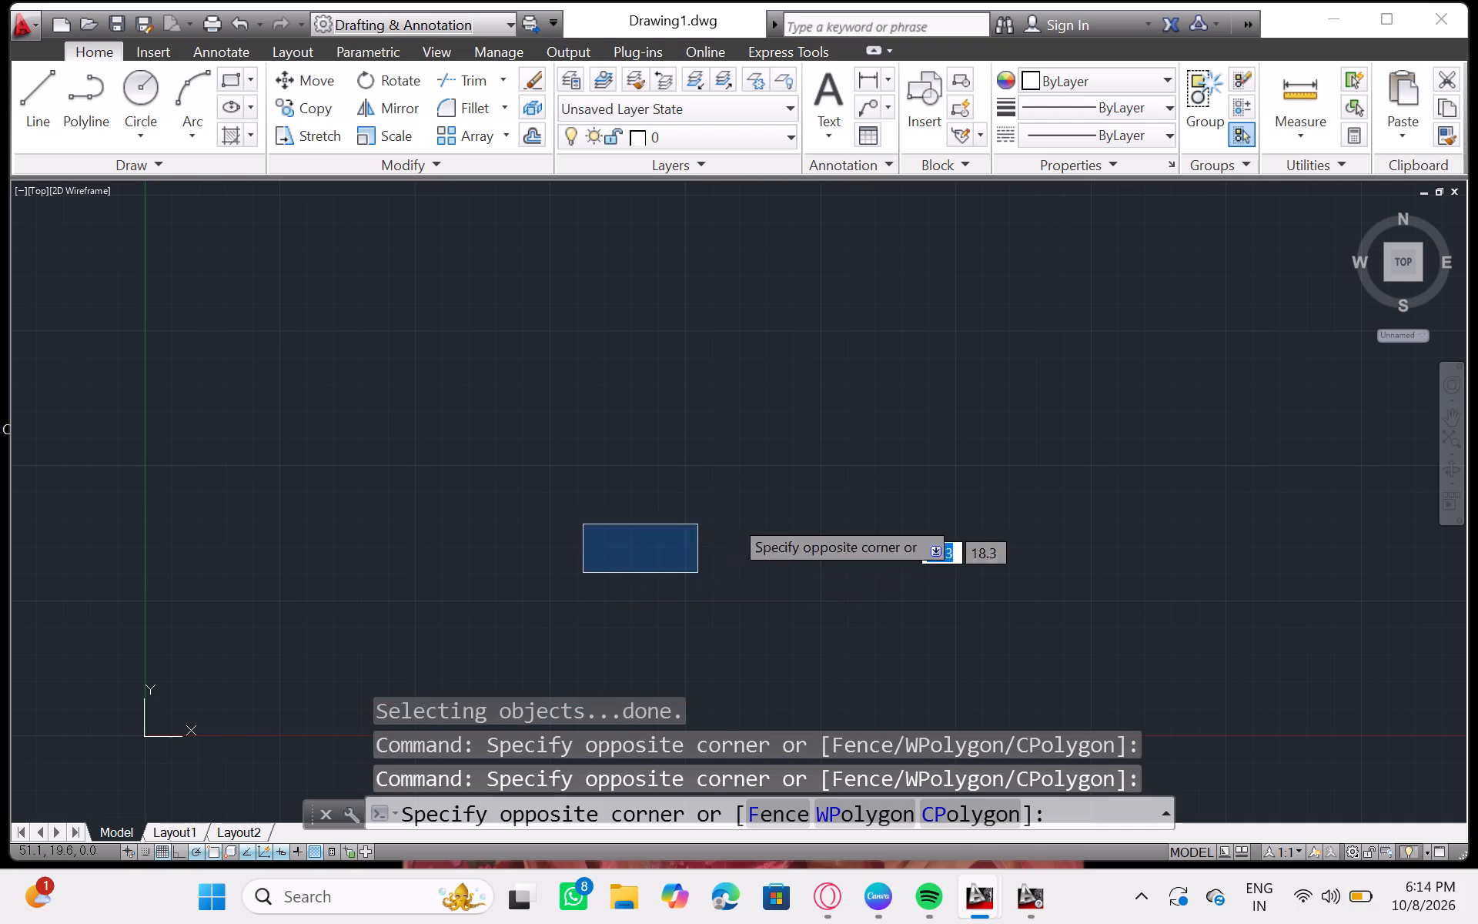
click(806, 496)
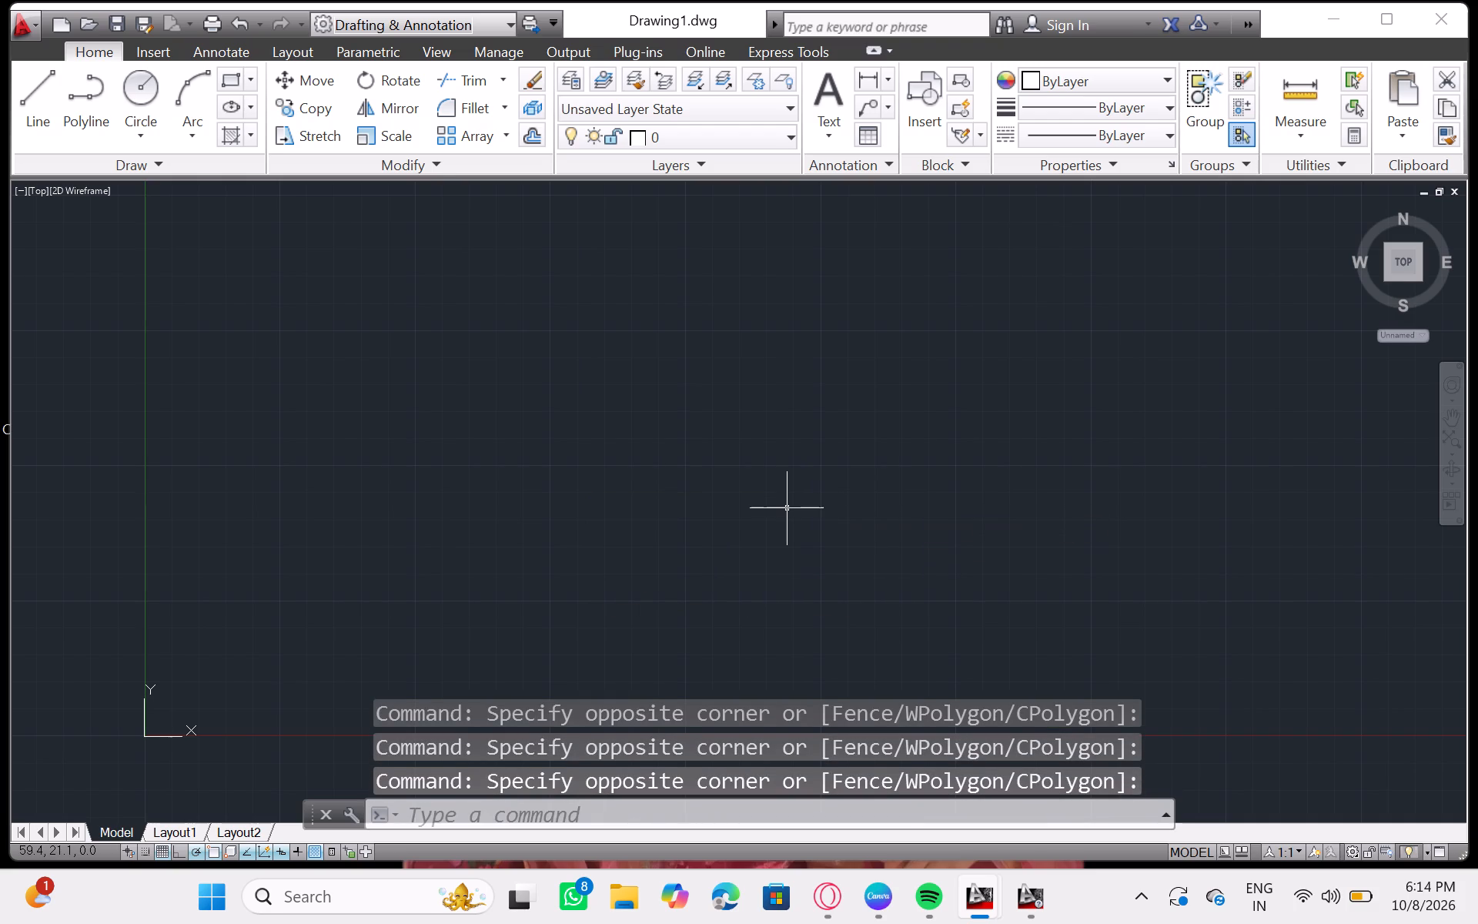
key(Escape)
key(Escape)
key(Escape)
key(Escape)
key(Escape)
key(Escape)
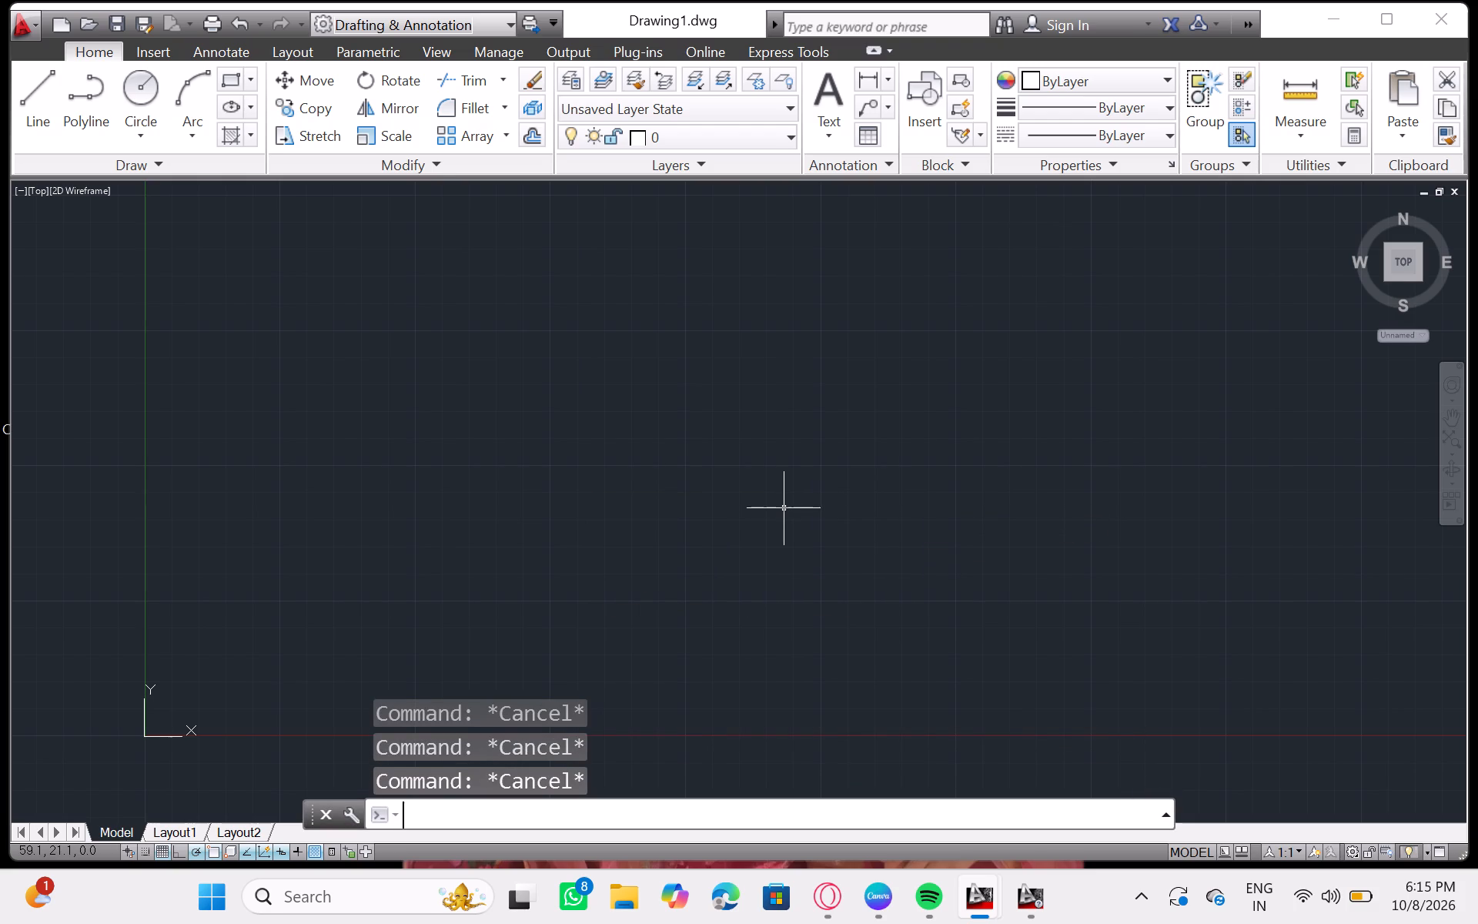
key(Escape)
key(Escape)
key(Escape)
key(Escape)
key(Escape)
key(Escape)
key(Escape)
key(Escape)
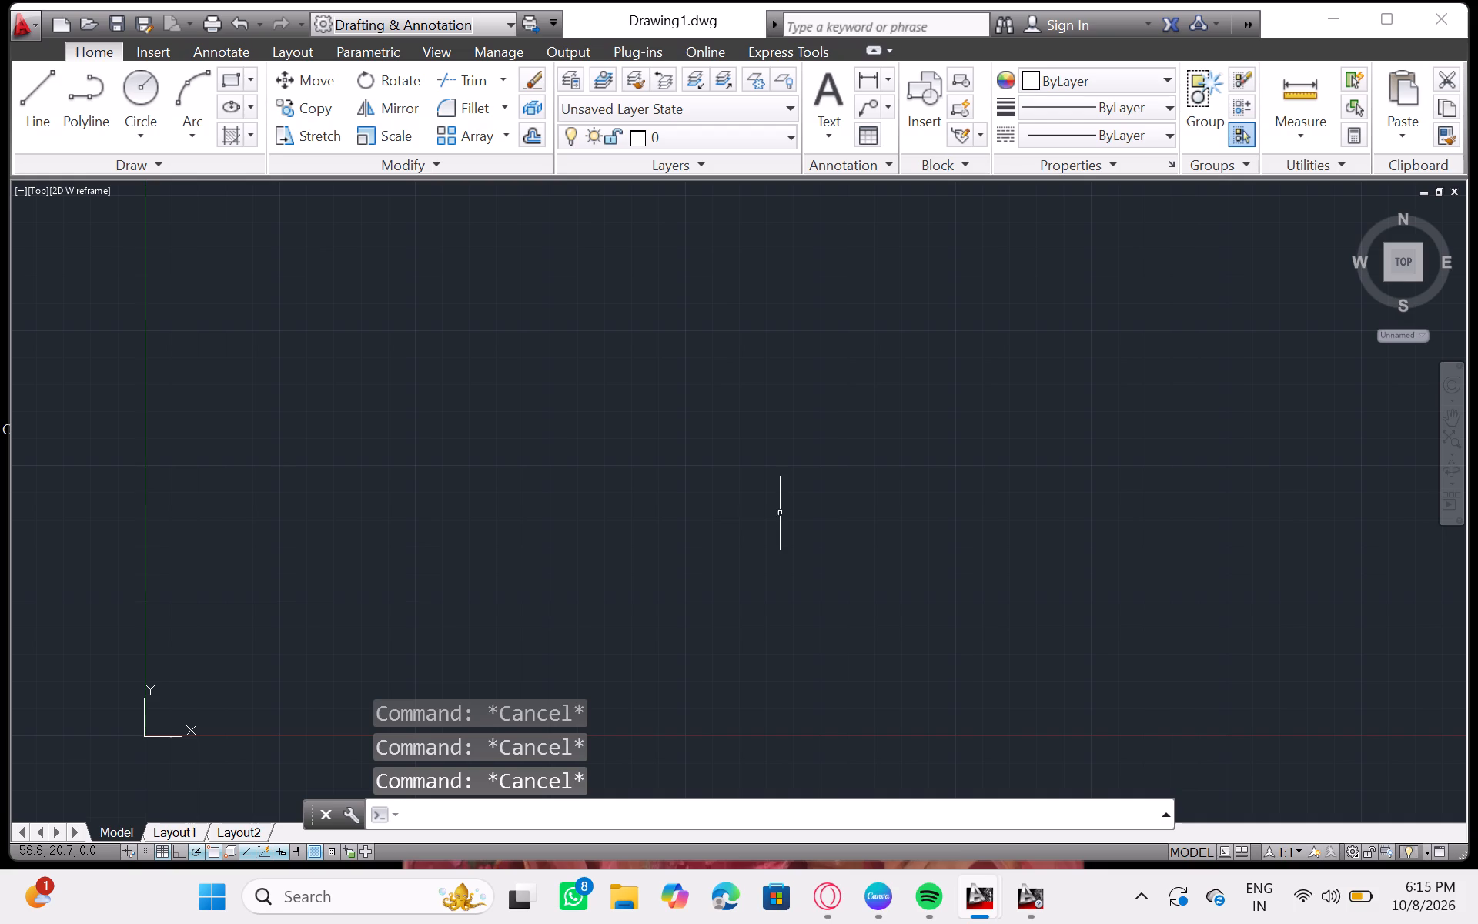
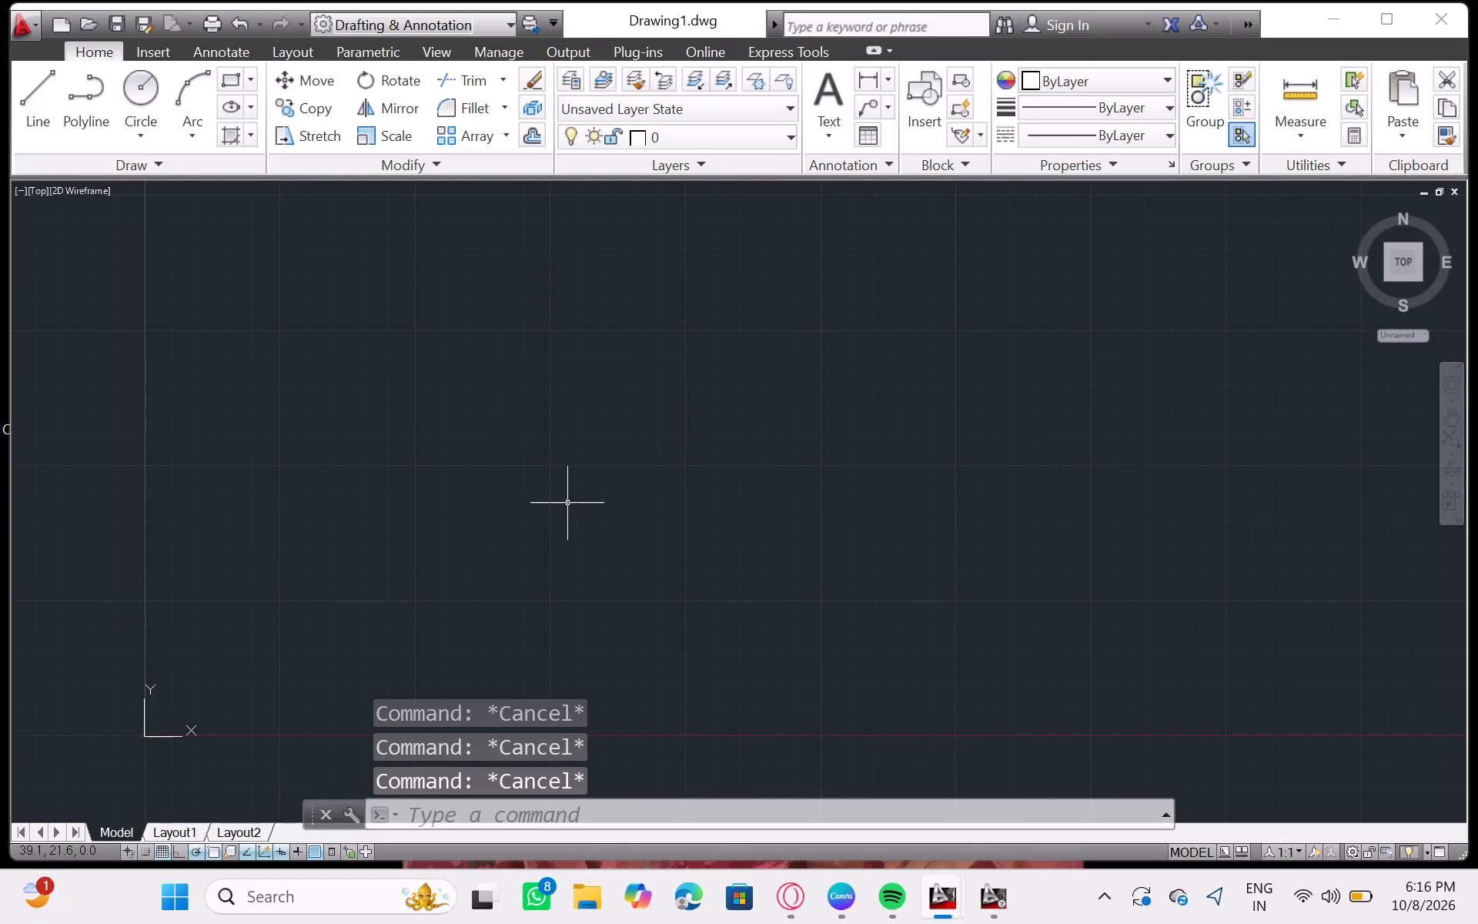
Set the drawing units' length precision to 0.00.
text(unu)
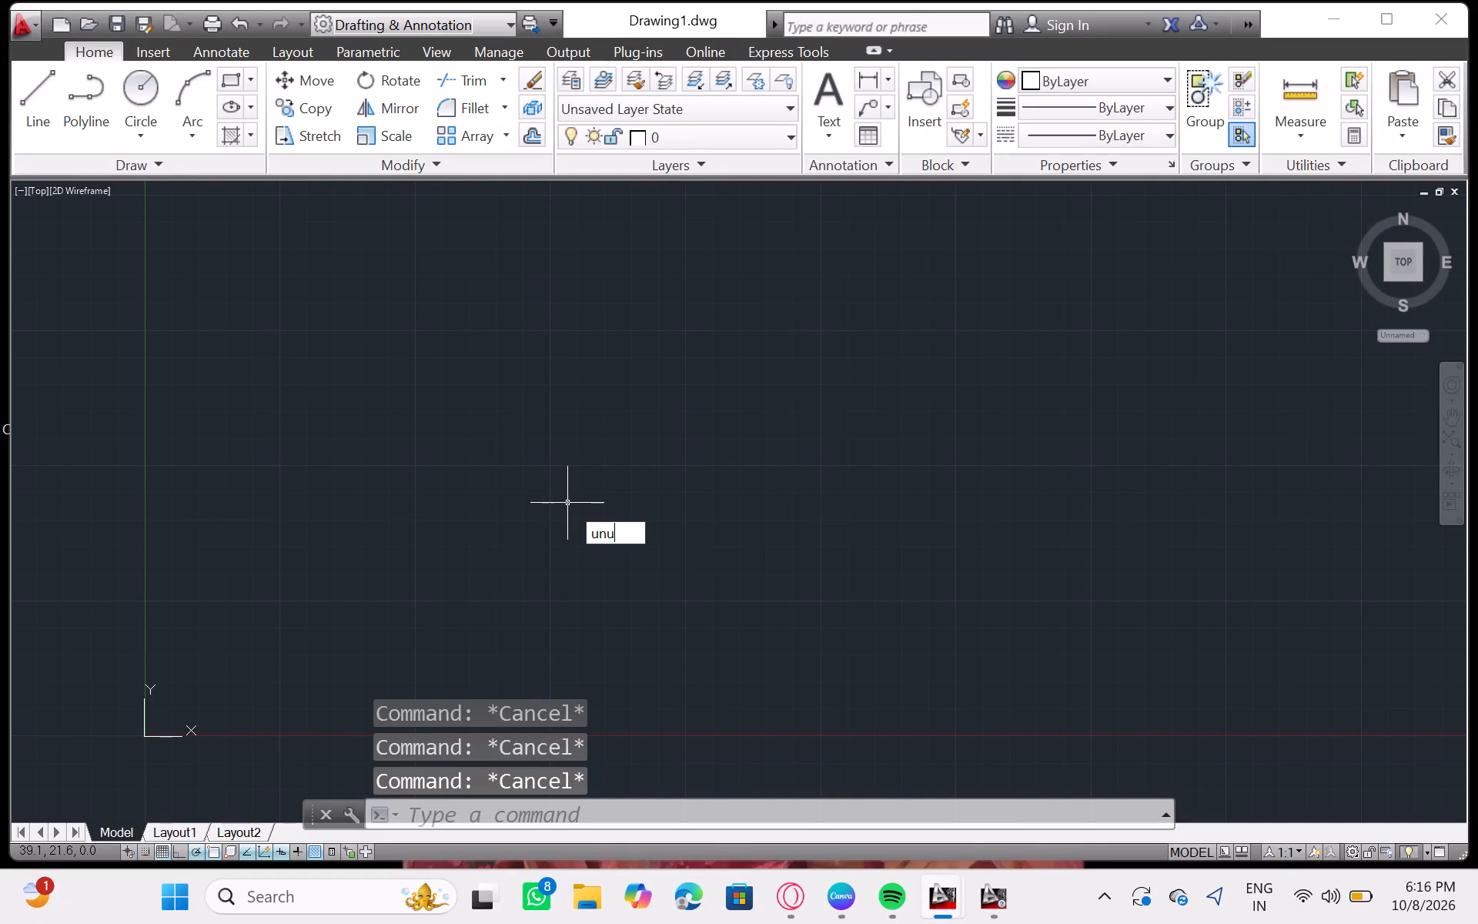
key(BackSpace)
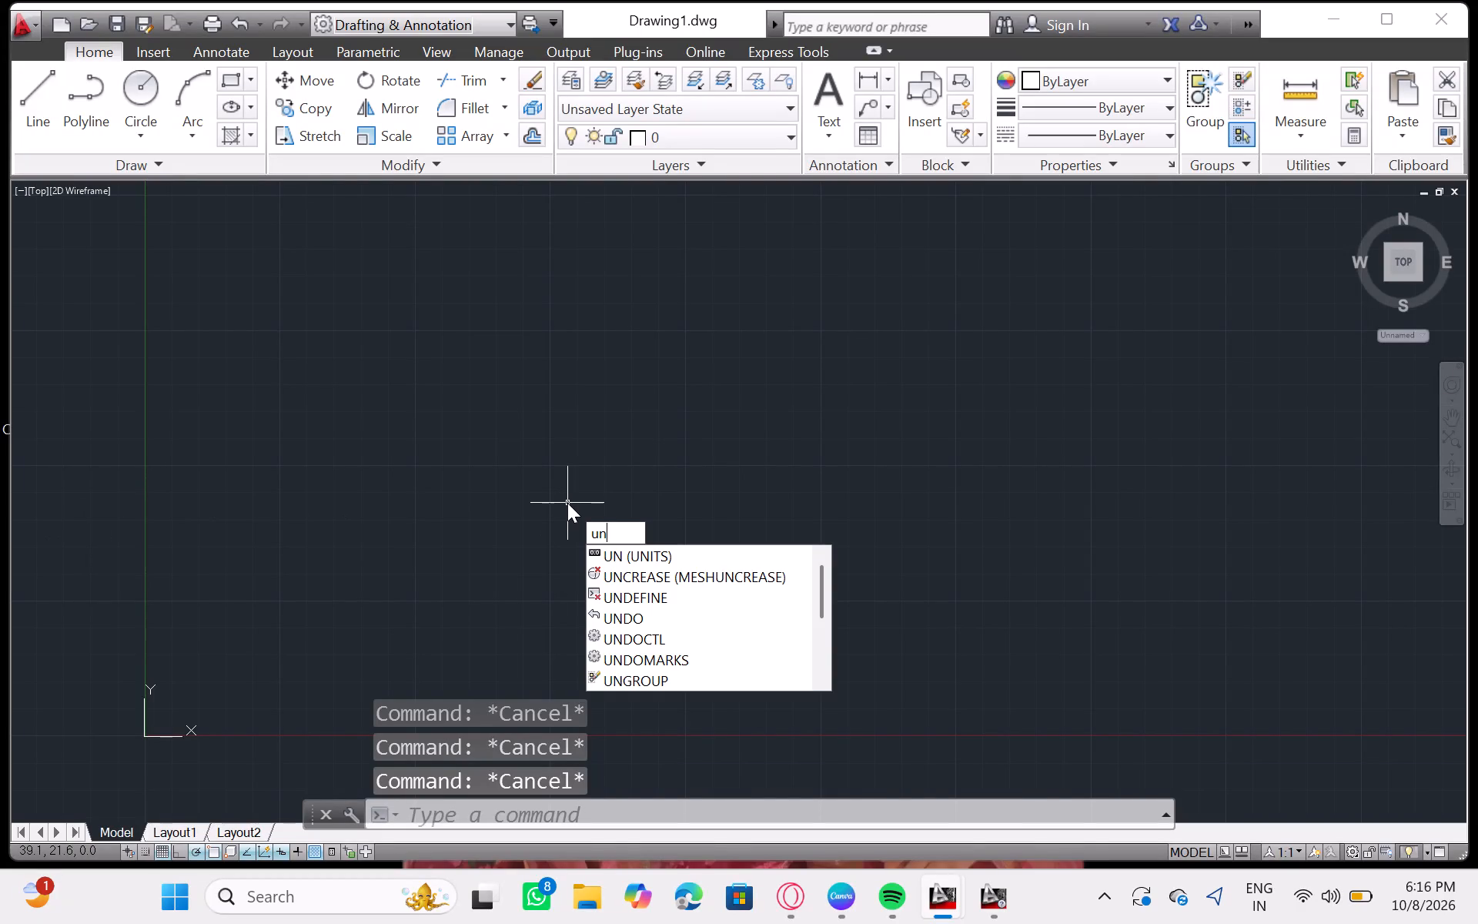
key(Return)
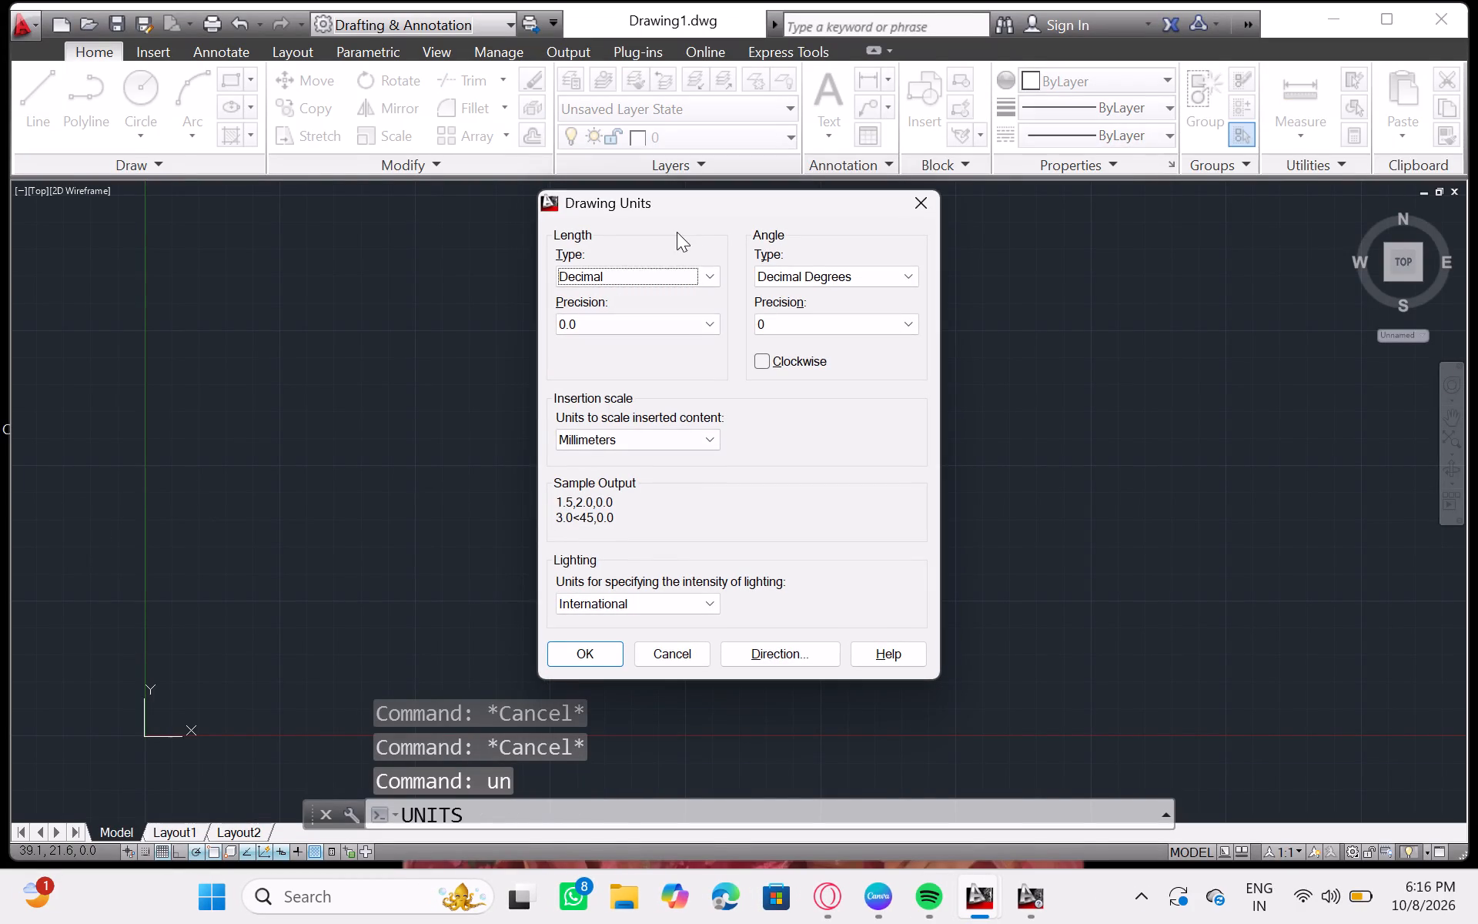
click(712, 325)
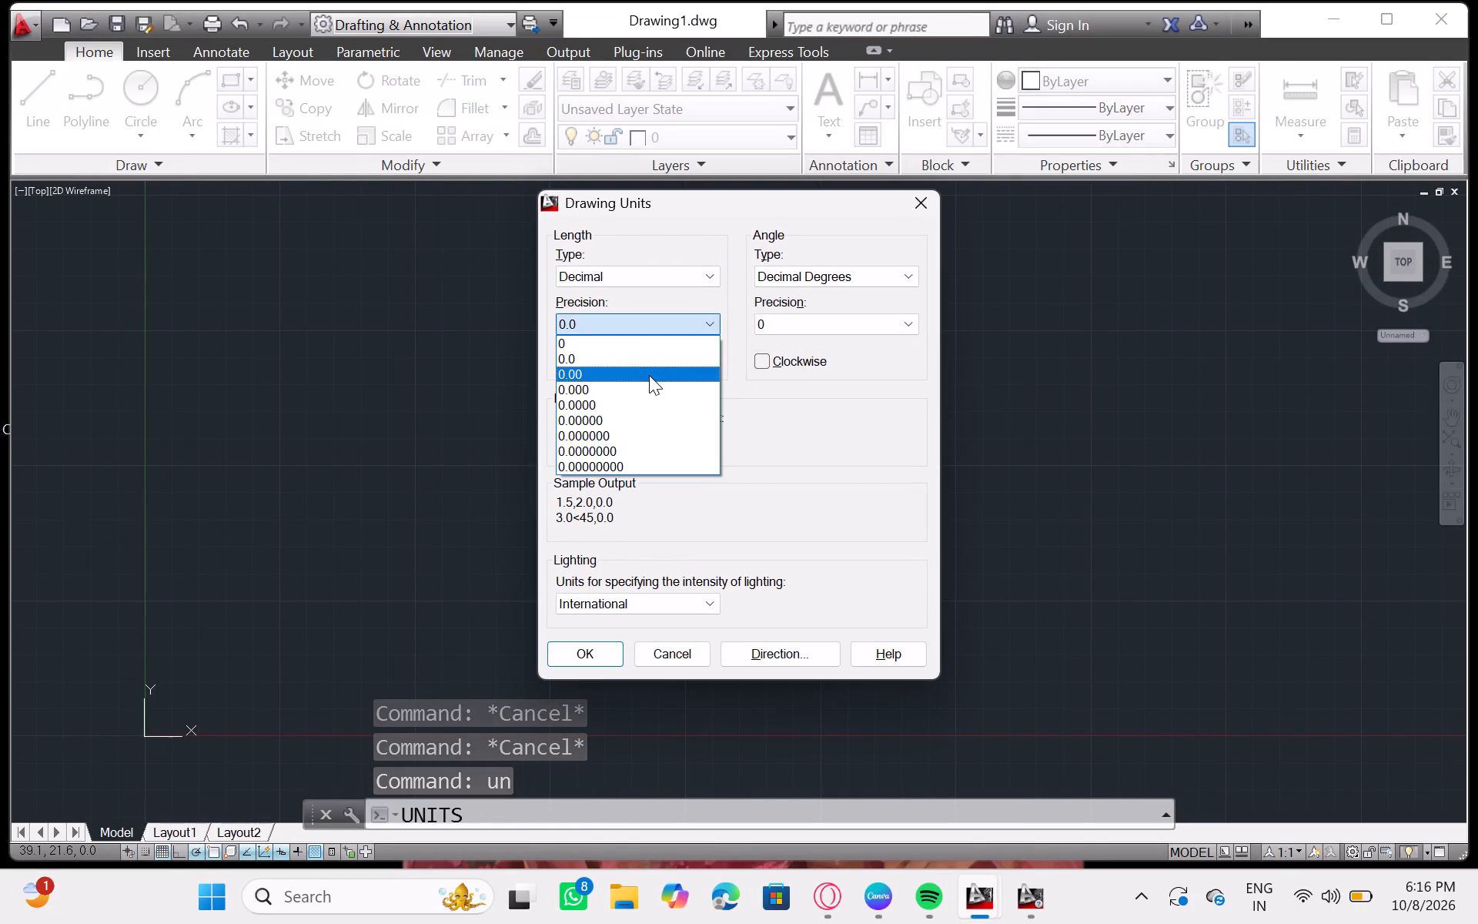
click(644, 373)
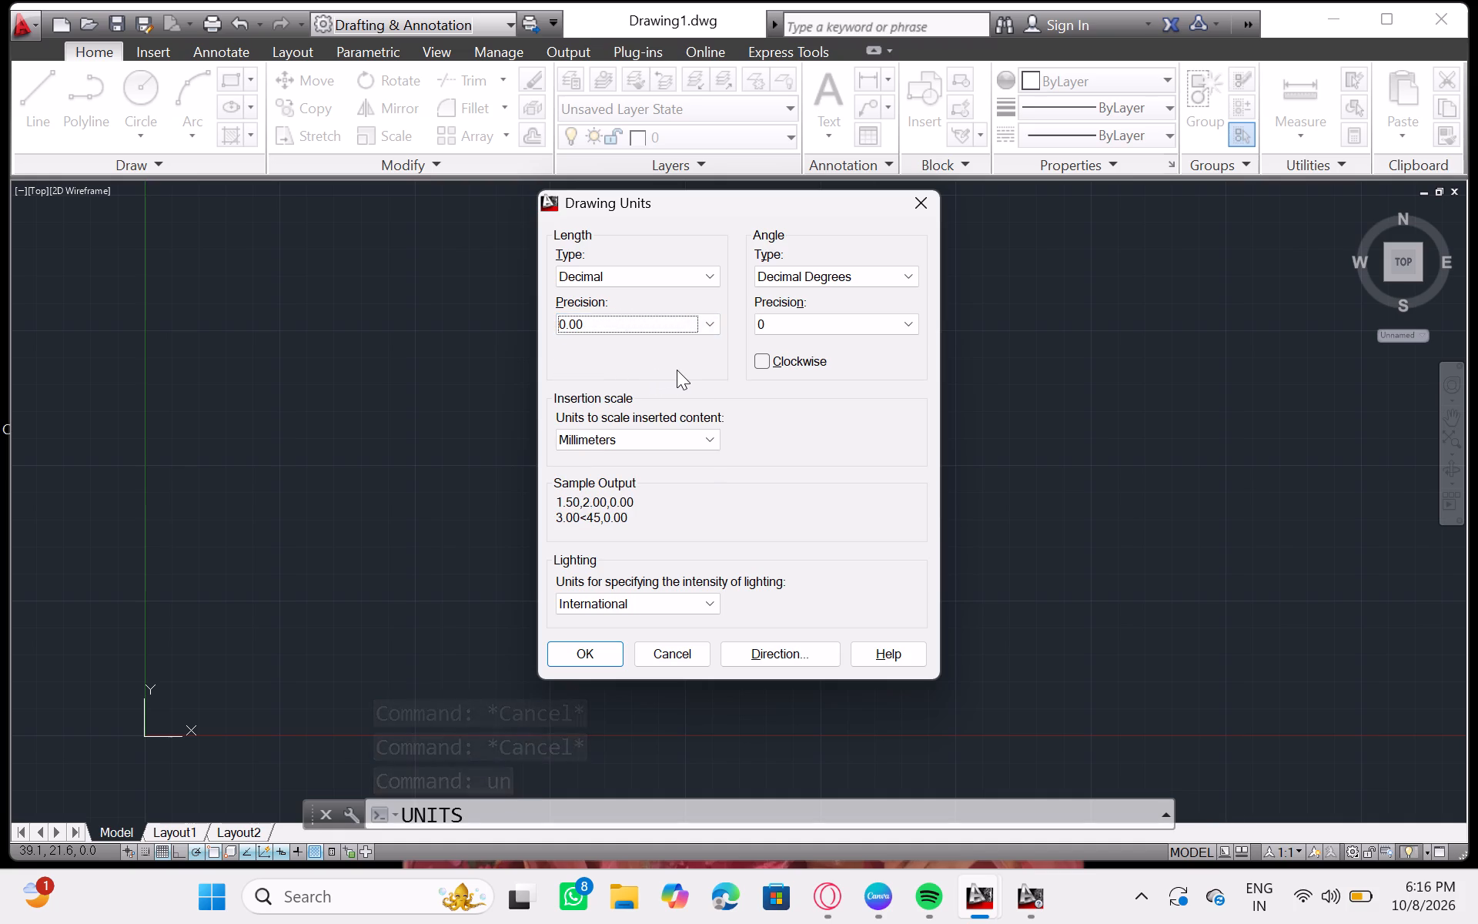
key(Return)
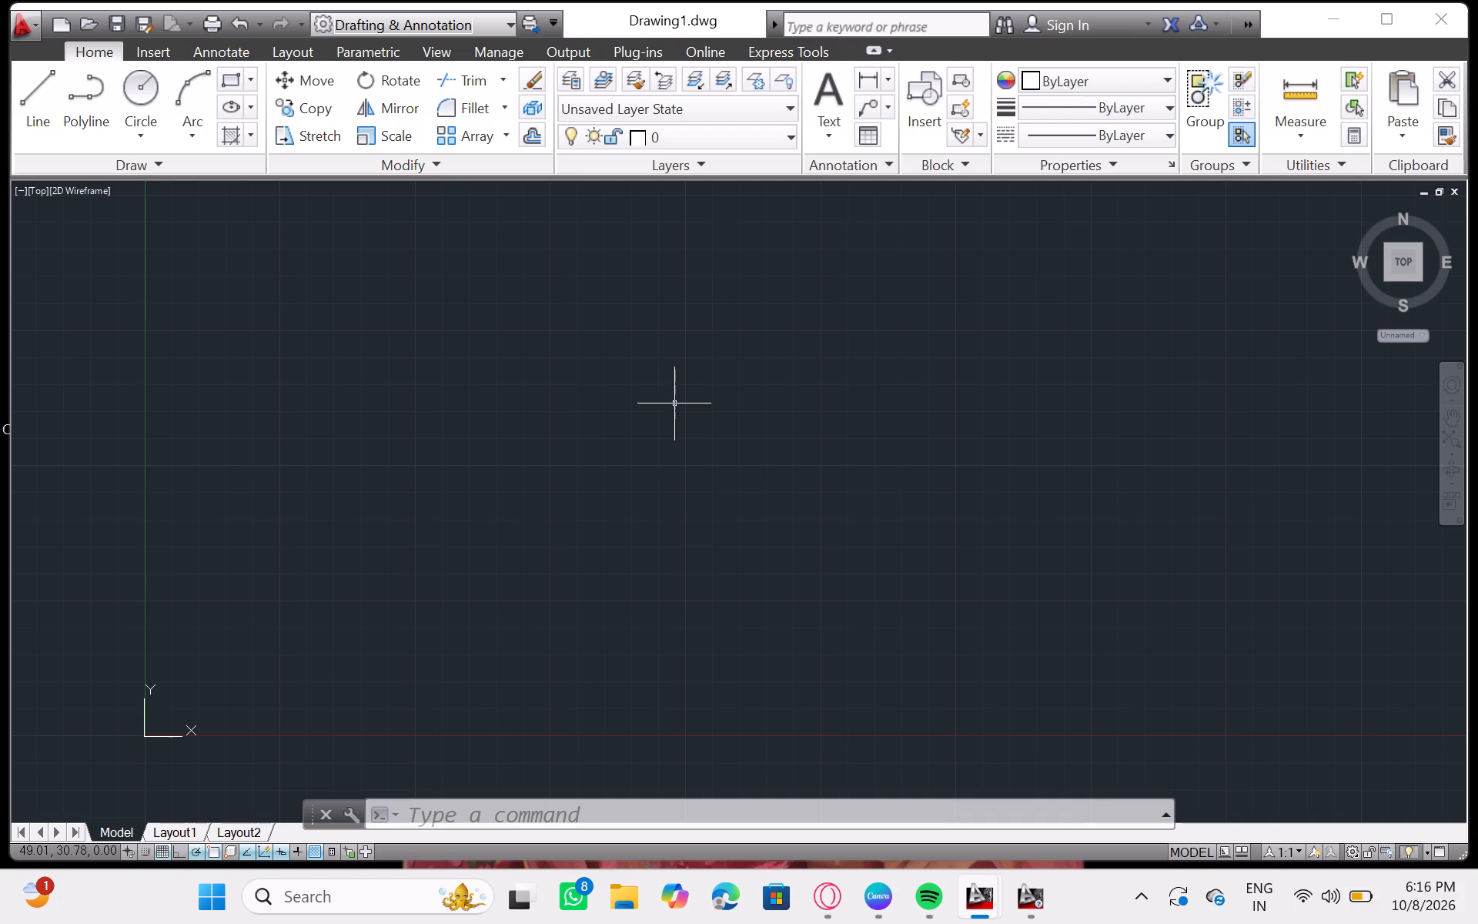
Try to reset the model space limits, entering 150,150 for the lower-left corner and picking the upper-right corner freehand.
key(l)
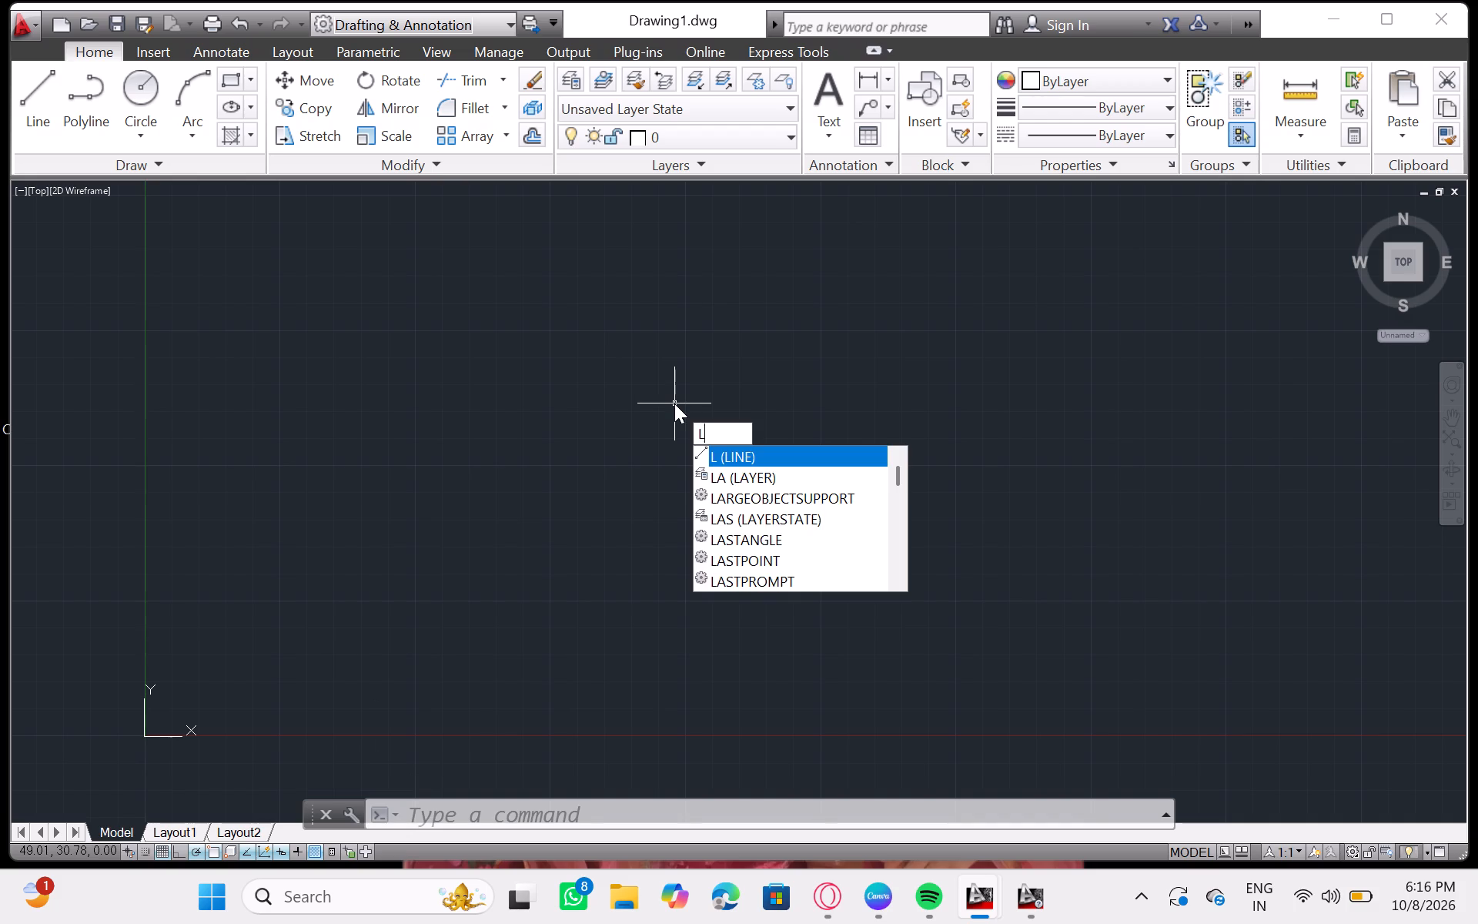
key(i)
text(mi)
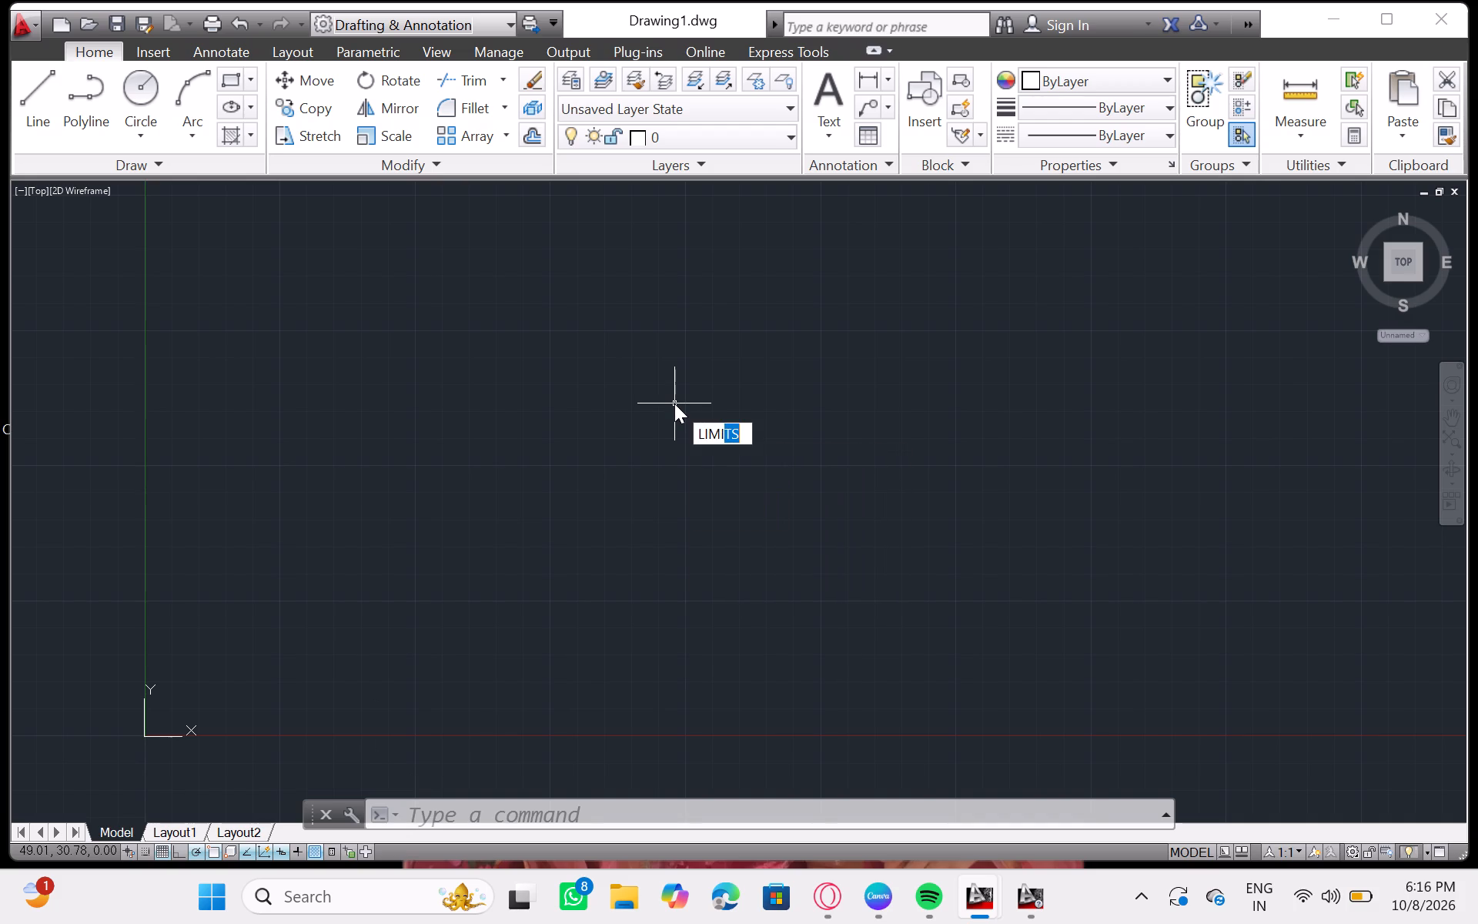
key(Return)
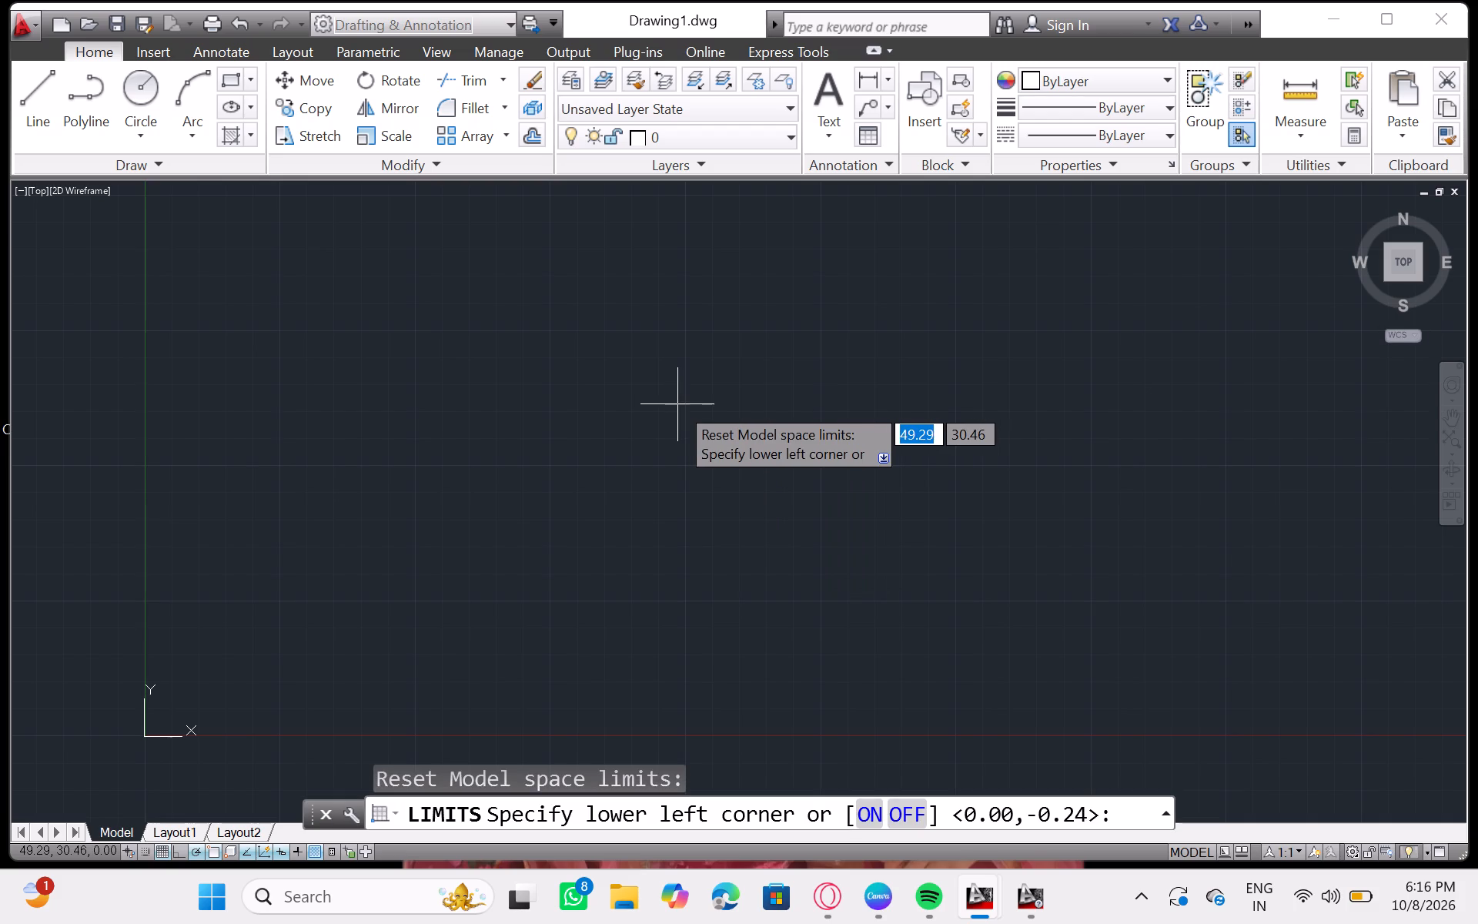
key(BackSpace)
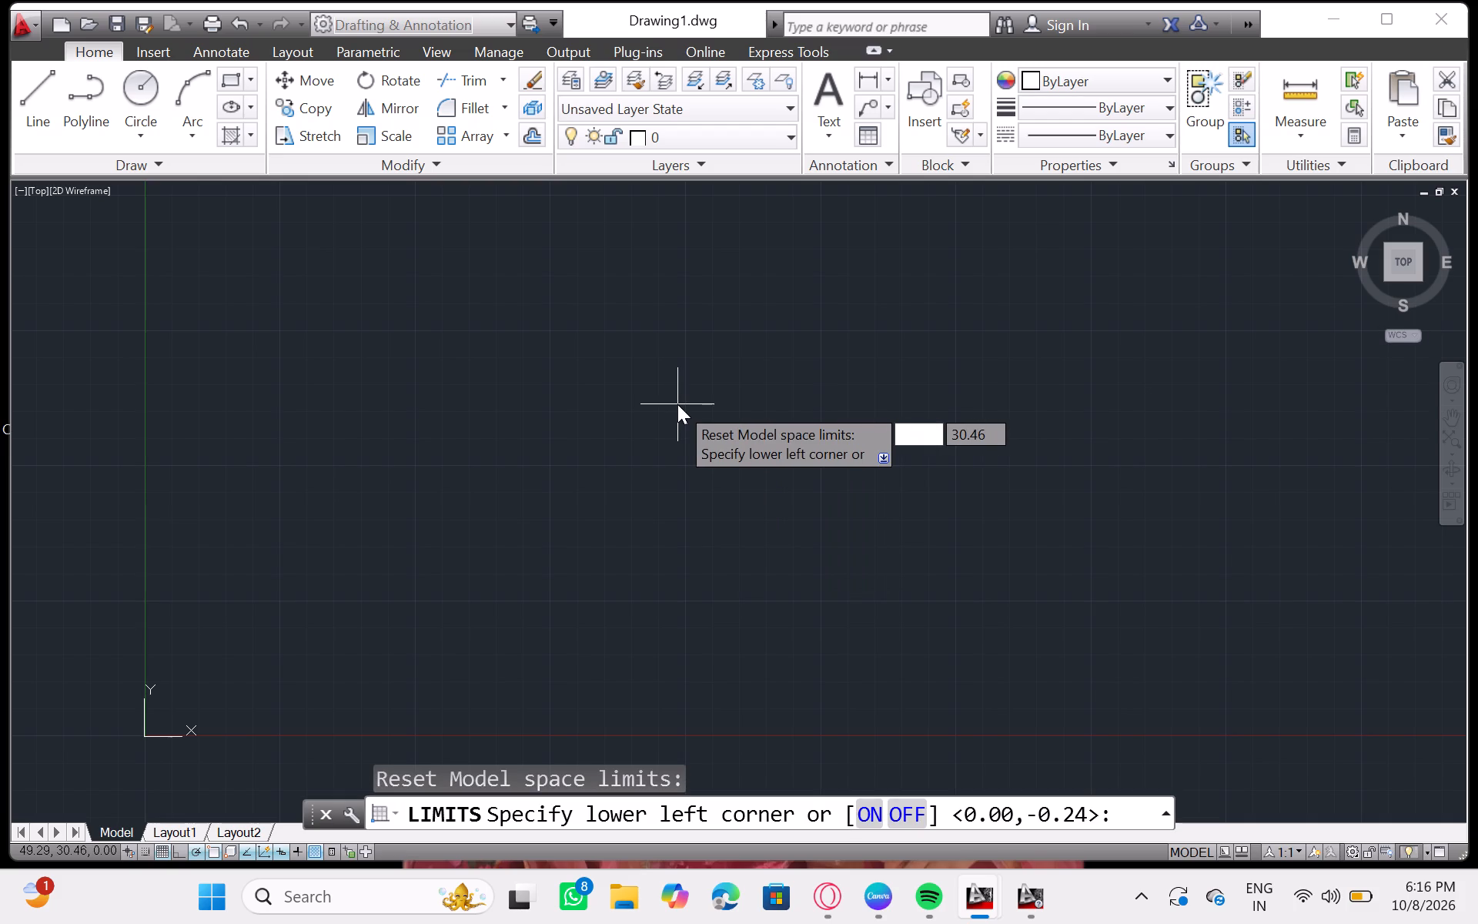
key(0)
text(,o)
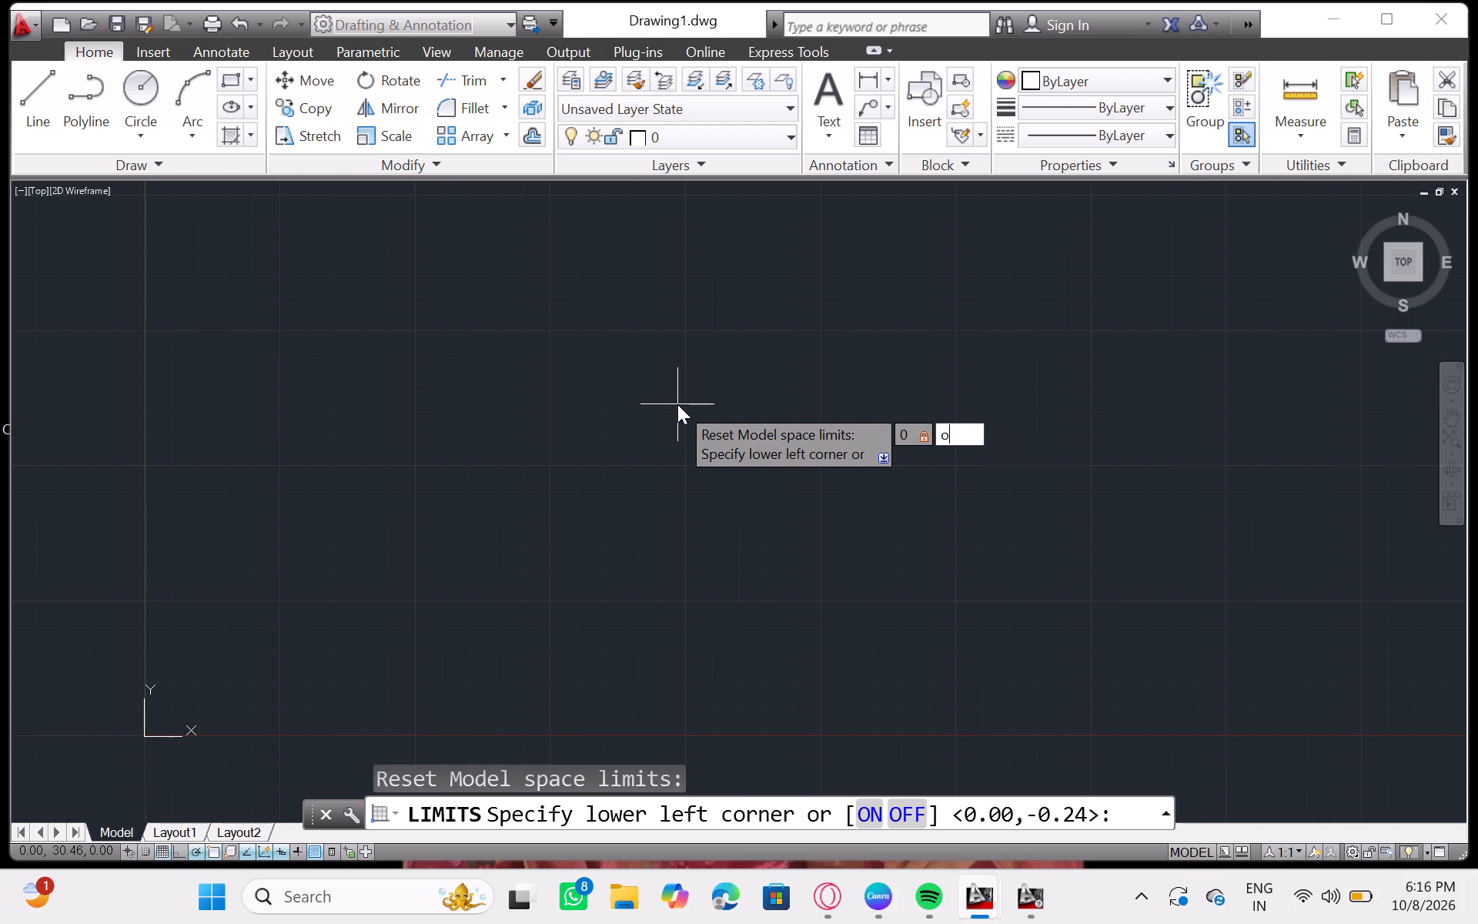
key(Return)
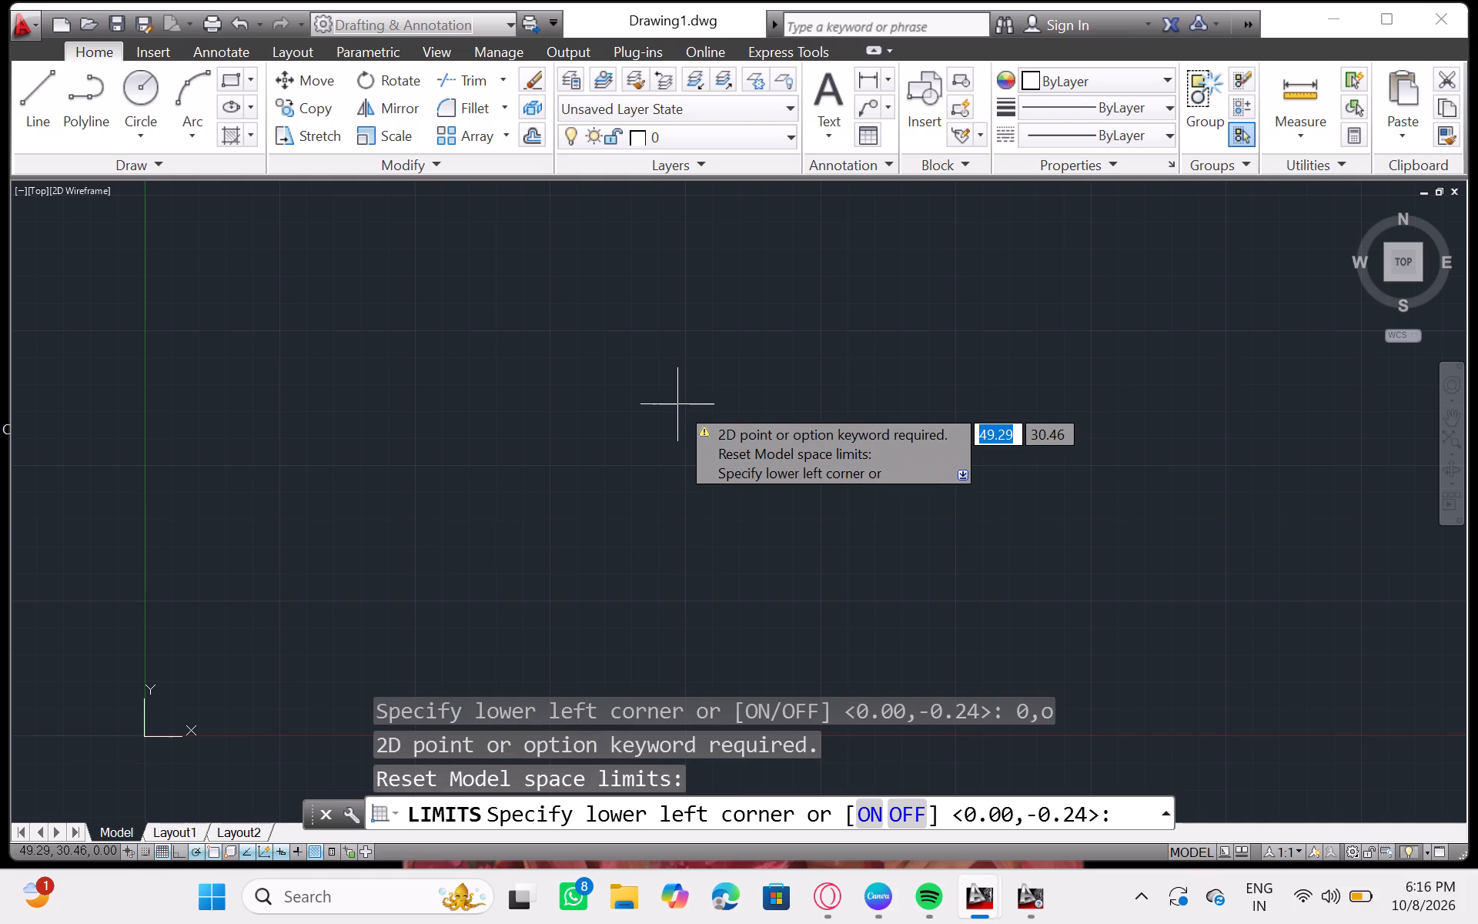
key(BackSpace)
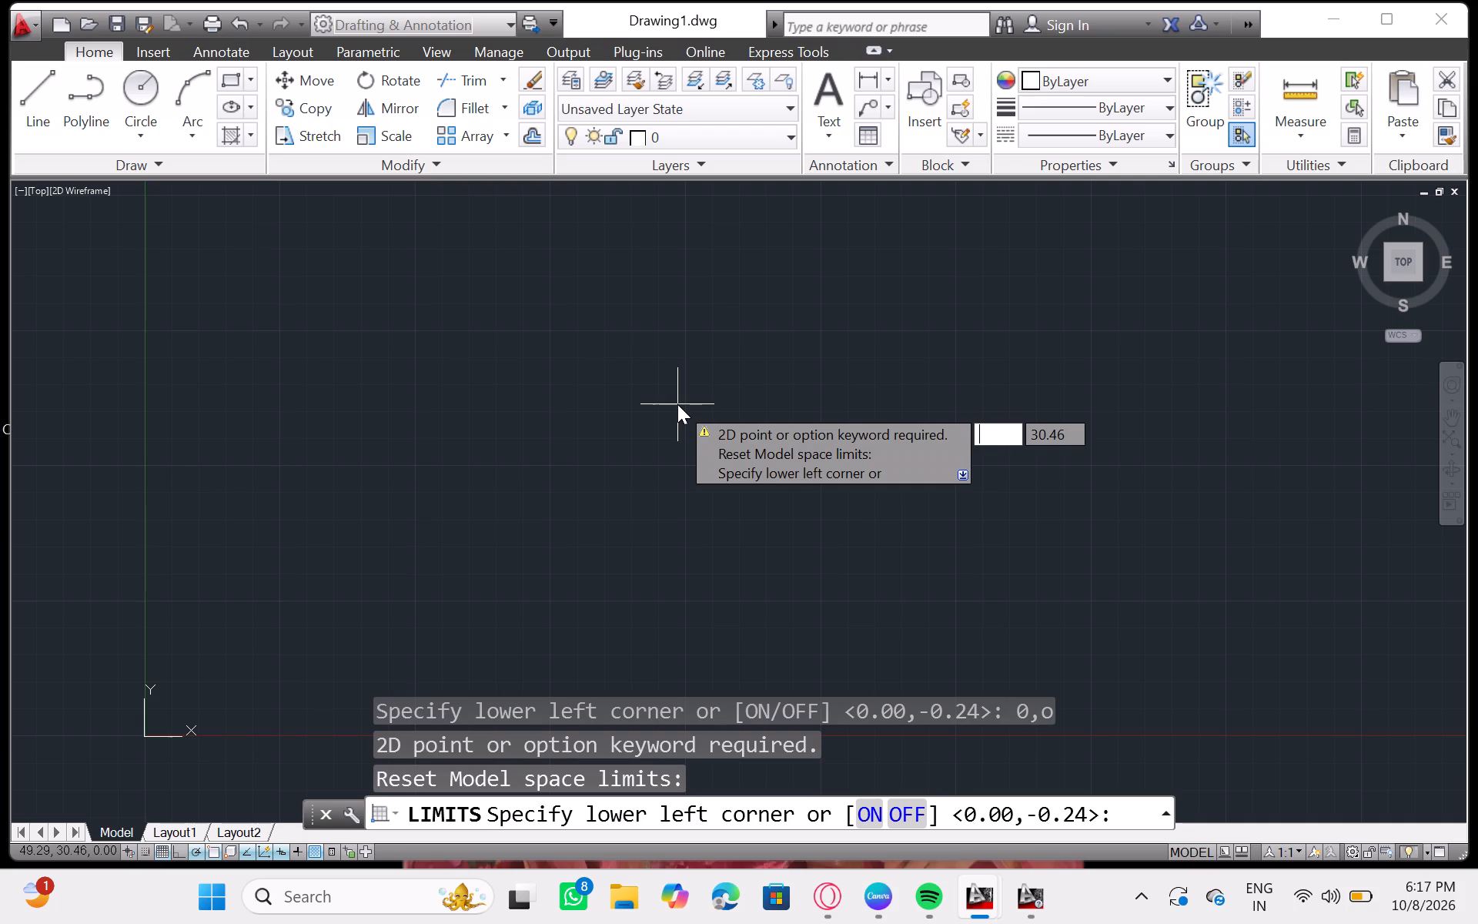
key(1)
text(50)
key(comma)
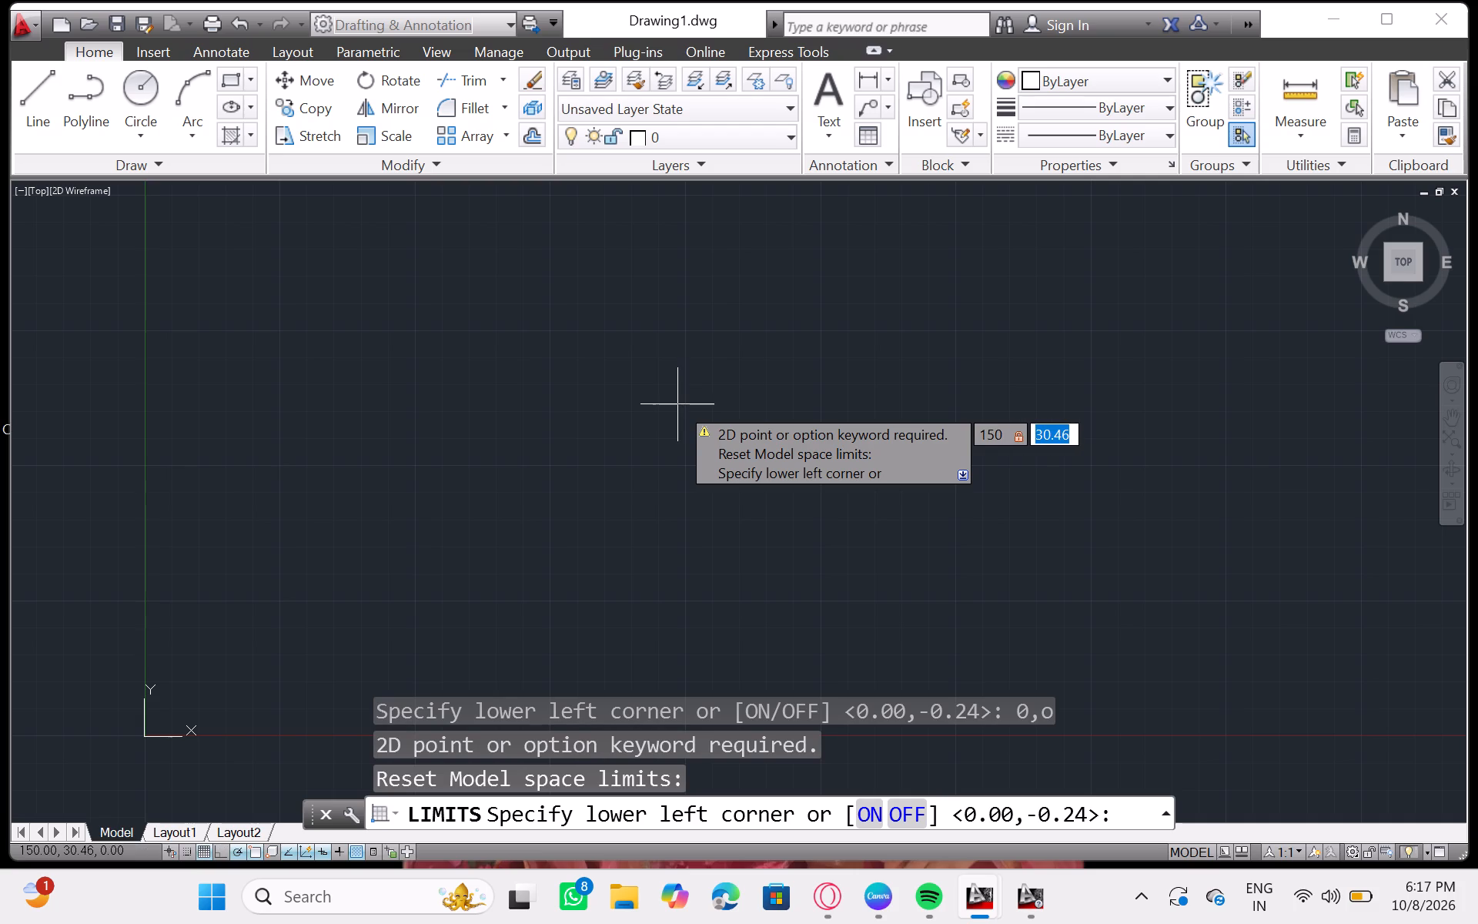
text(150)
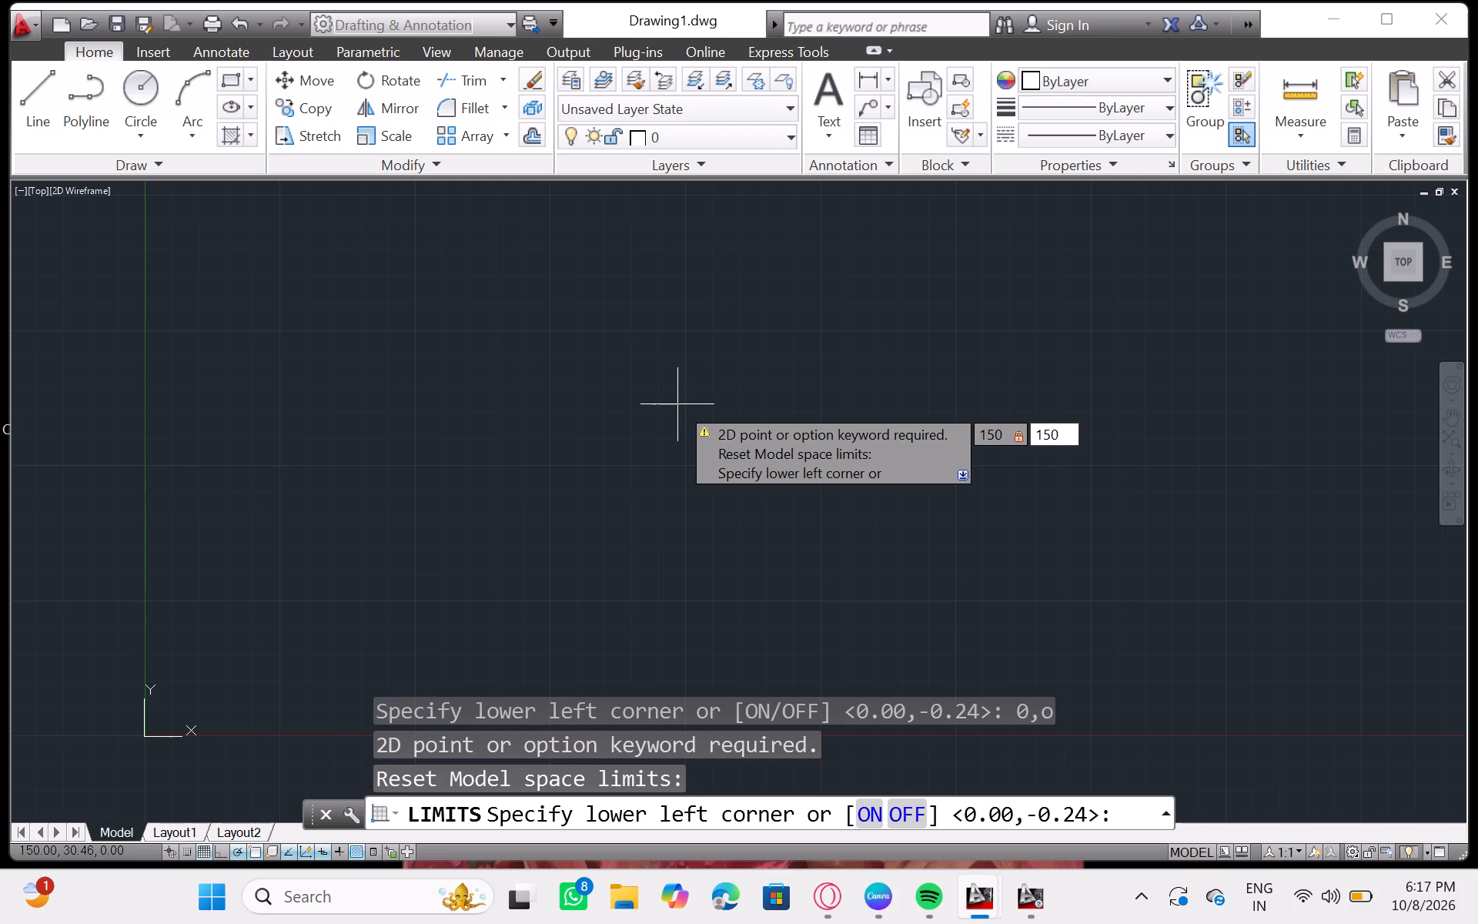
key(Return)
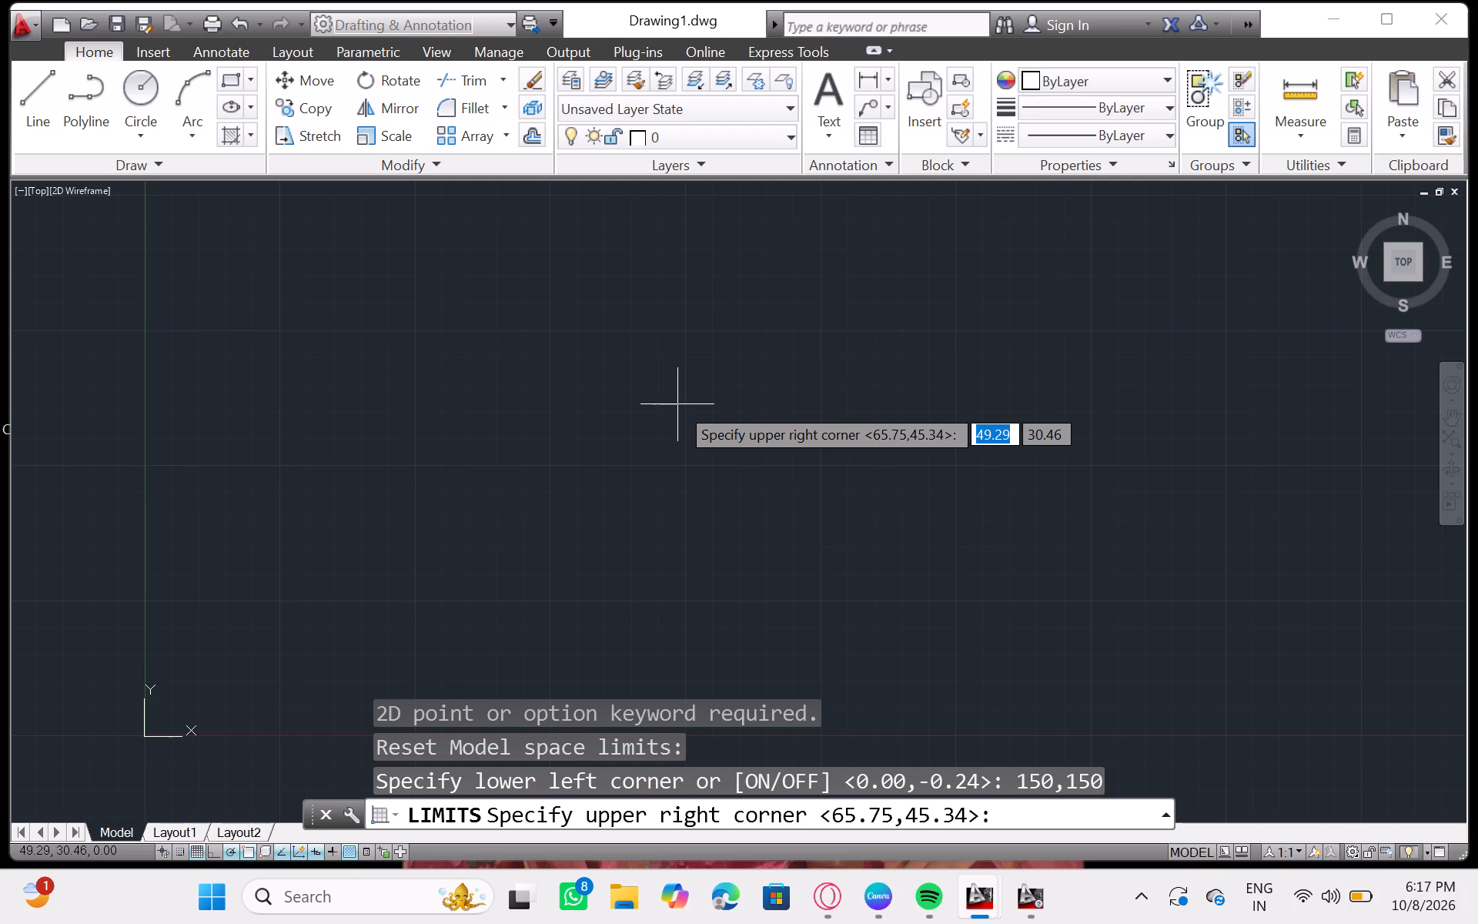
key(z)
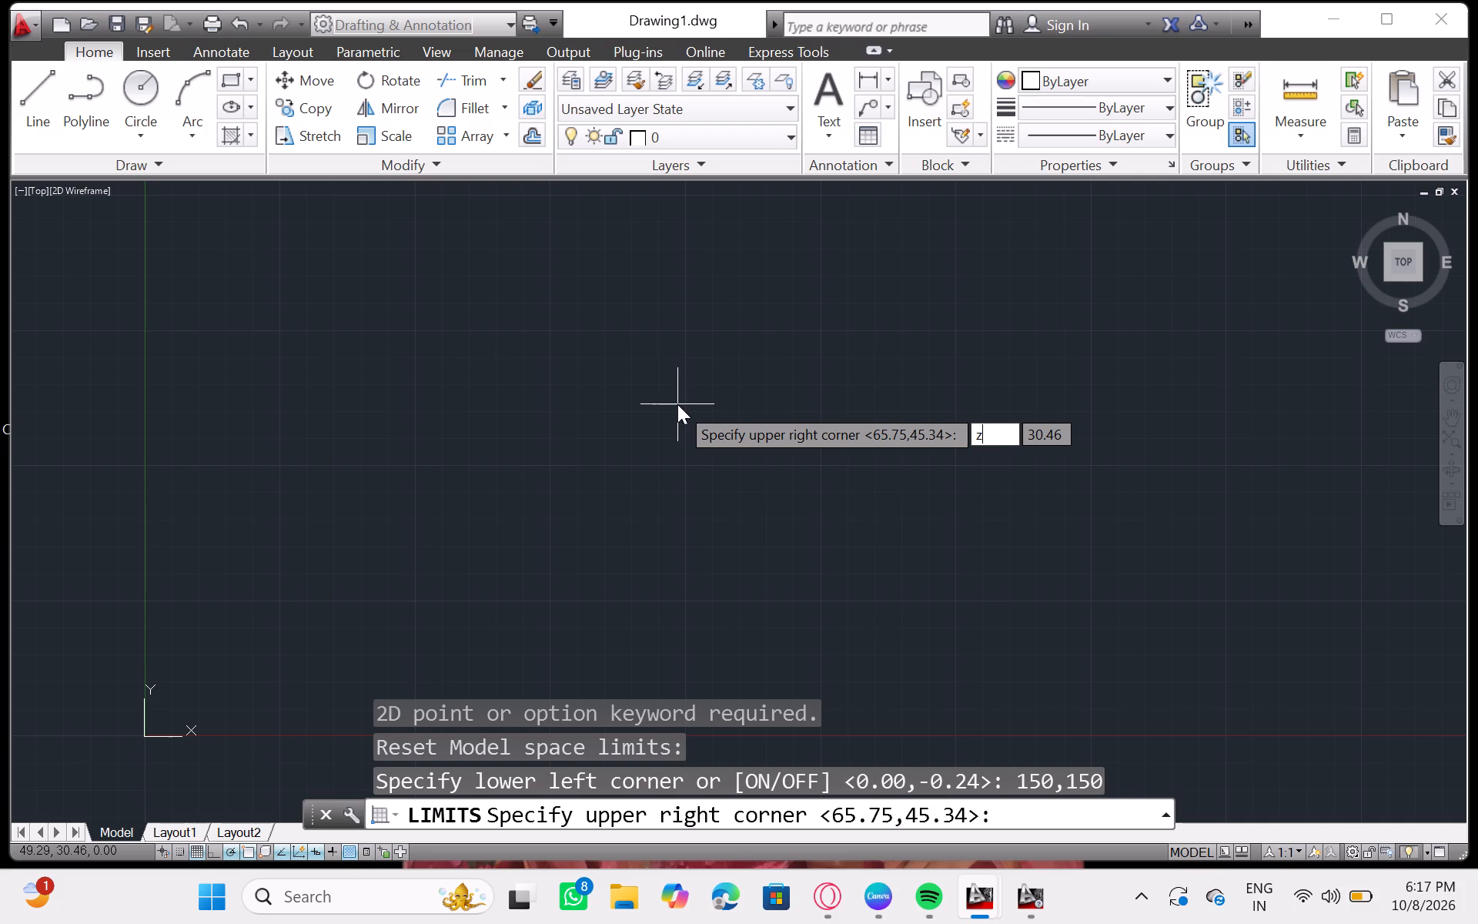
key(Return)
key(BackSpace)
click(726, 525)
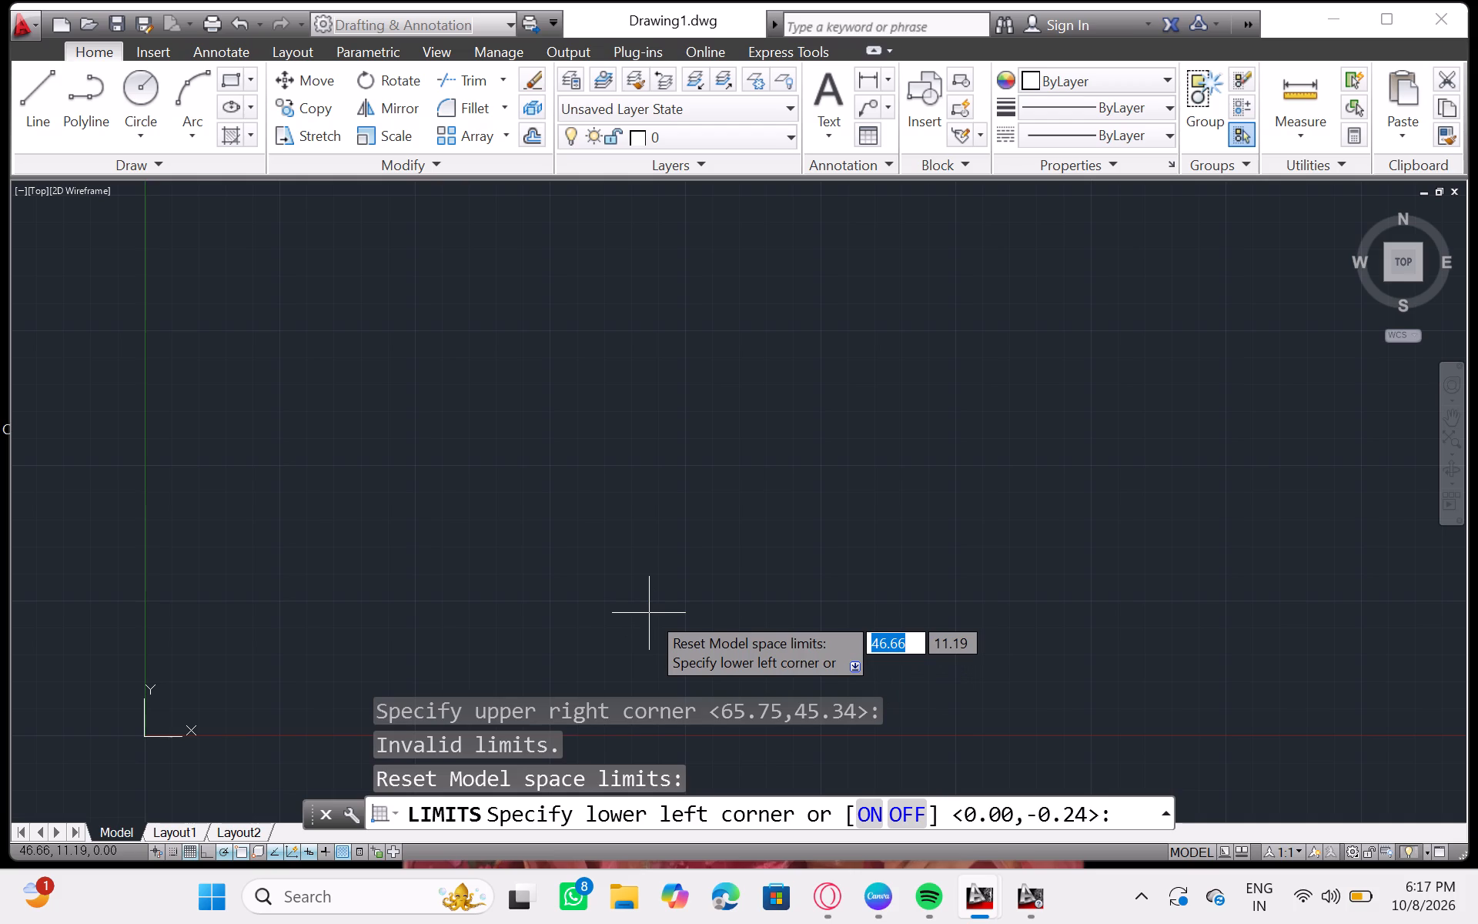
Reset the model space limits with the lower-left corner at 0,0 and an upper-right corner picked freehand just above the X axis.
key(z)
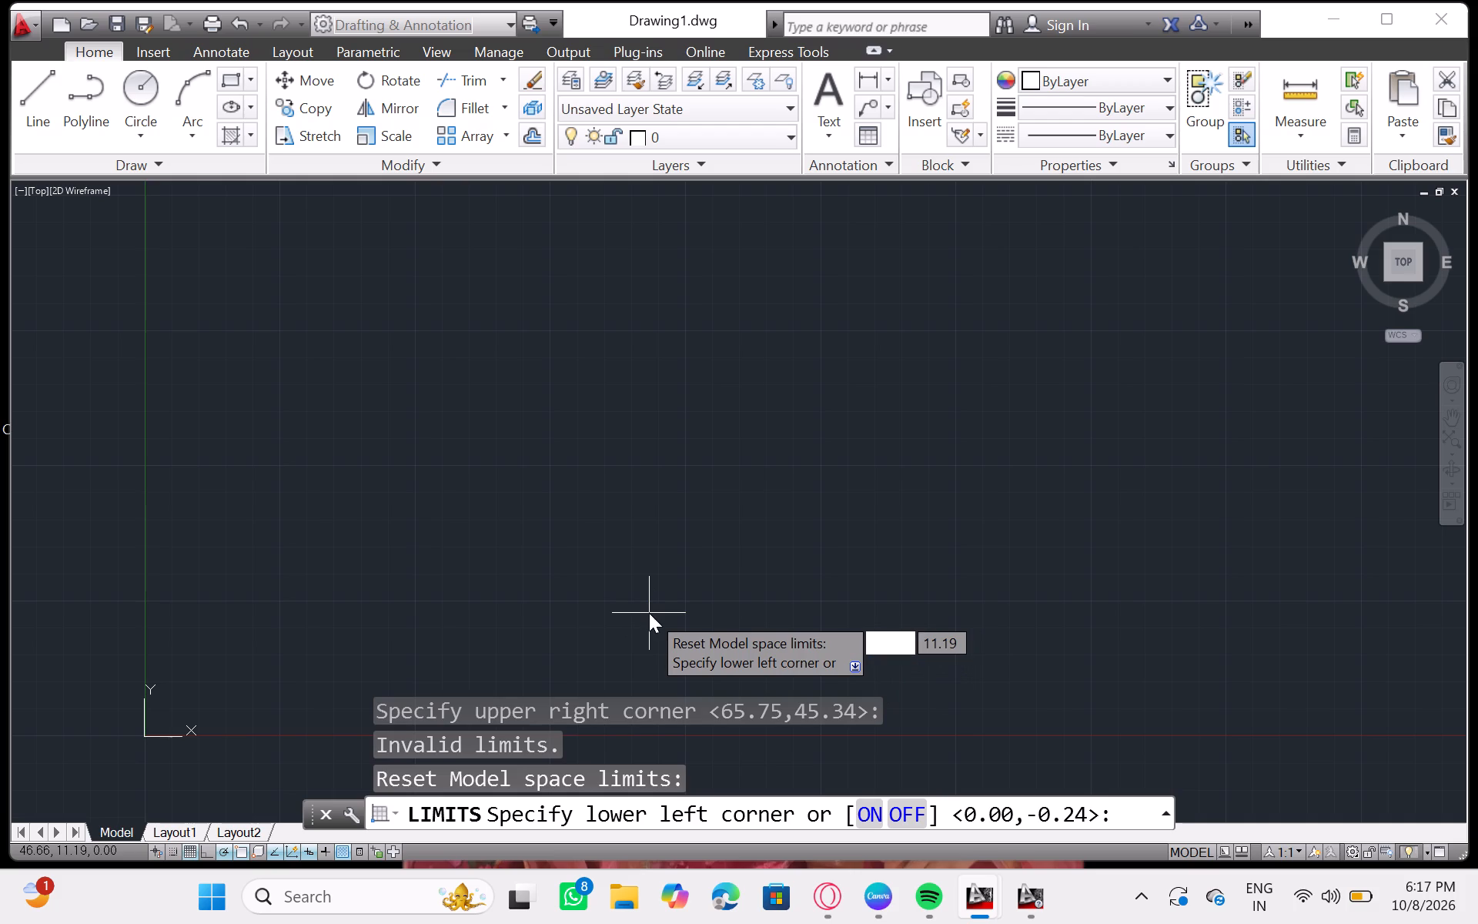
key(BackSpace)
key(0)
text(,0)
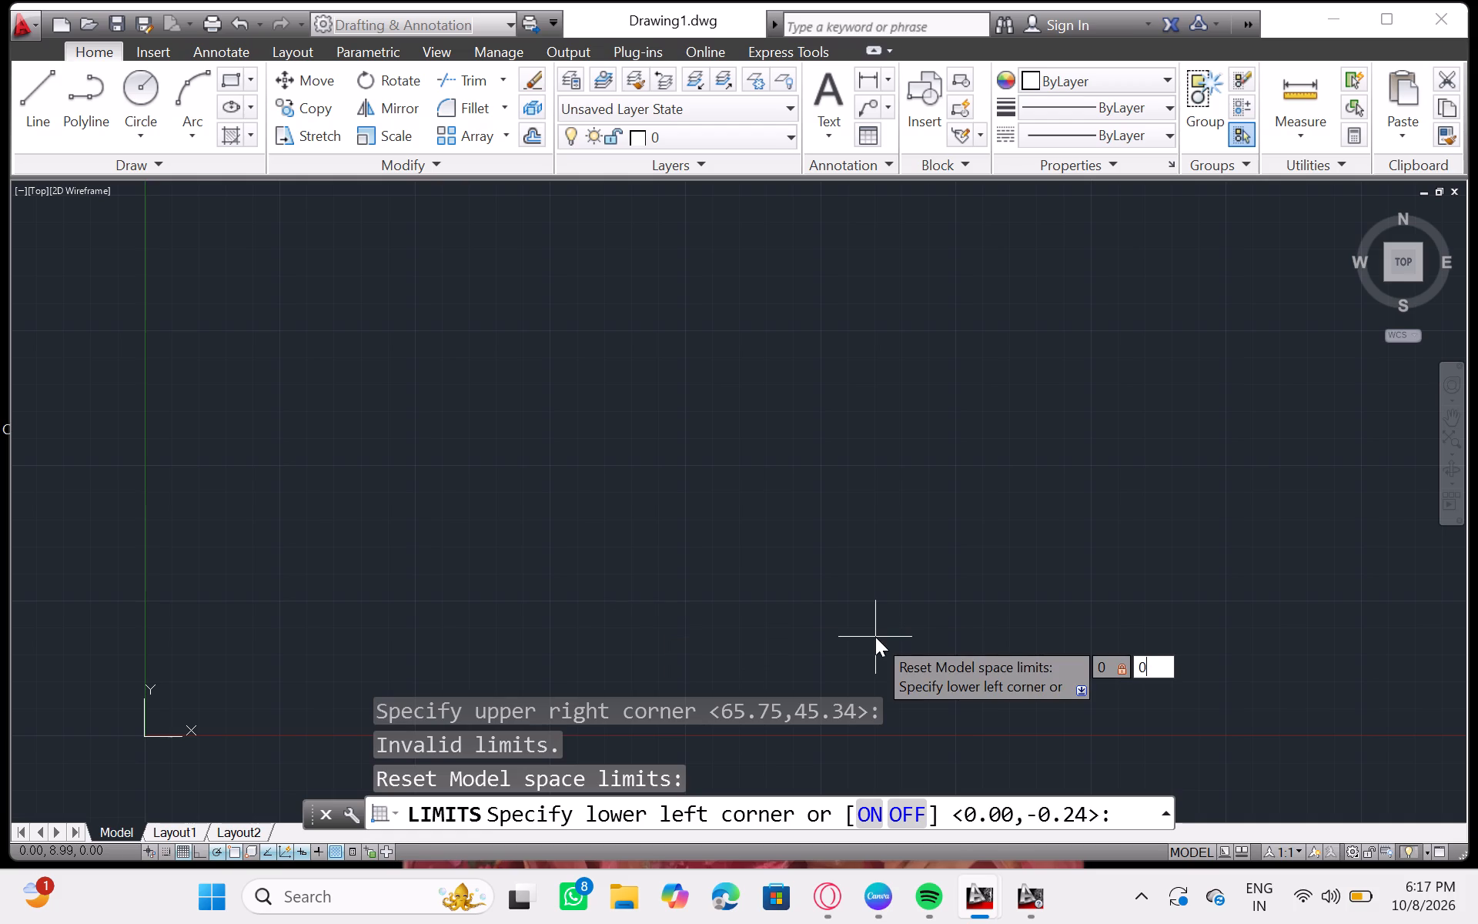
key(Return)
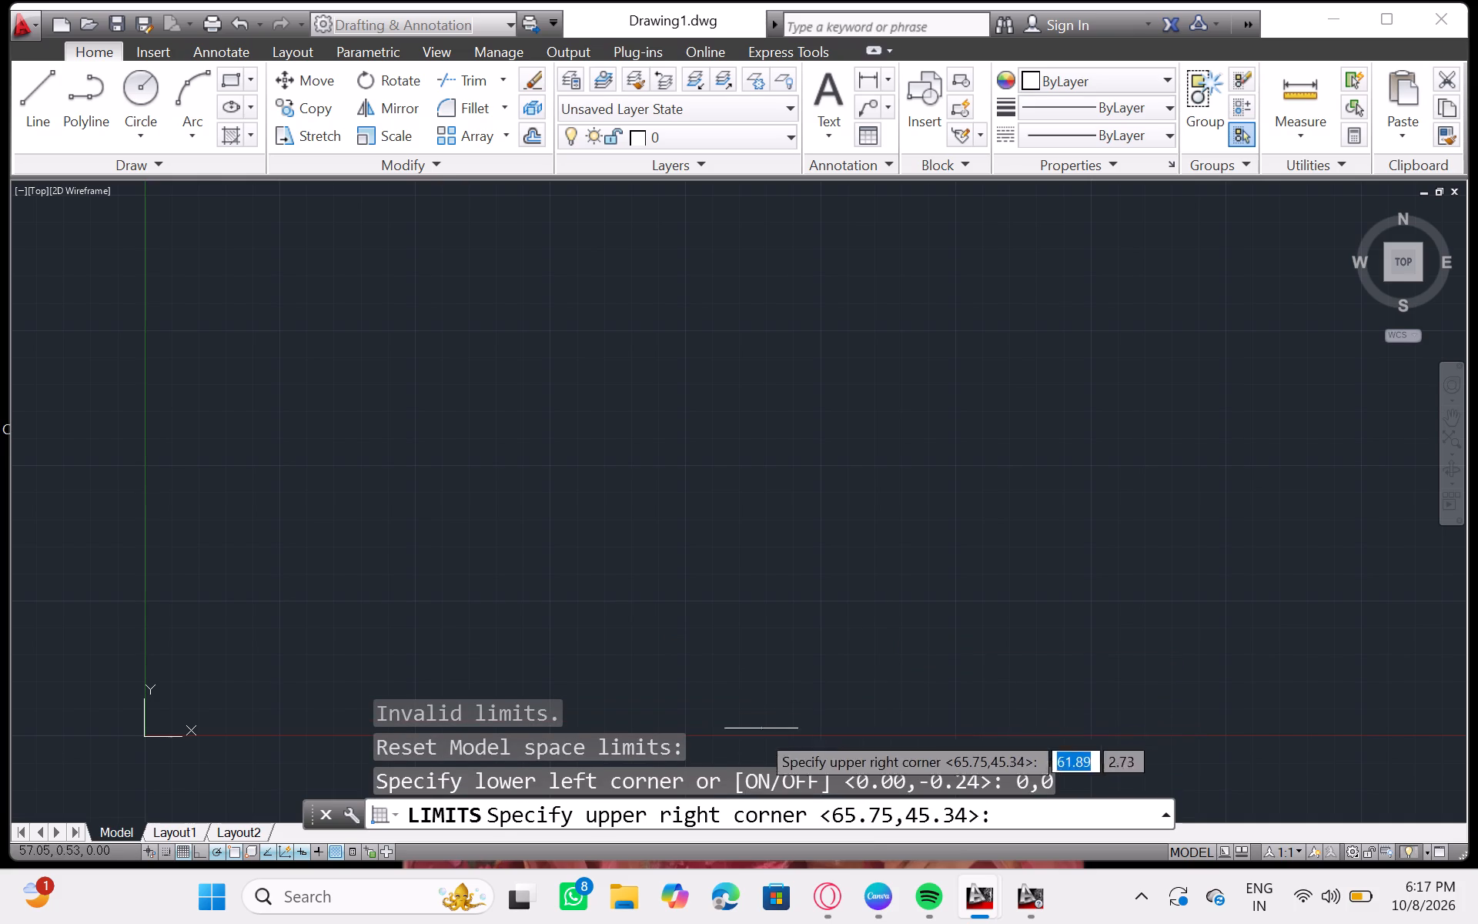
click(741, 691)
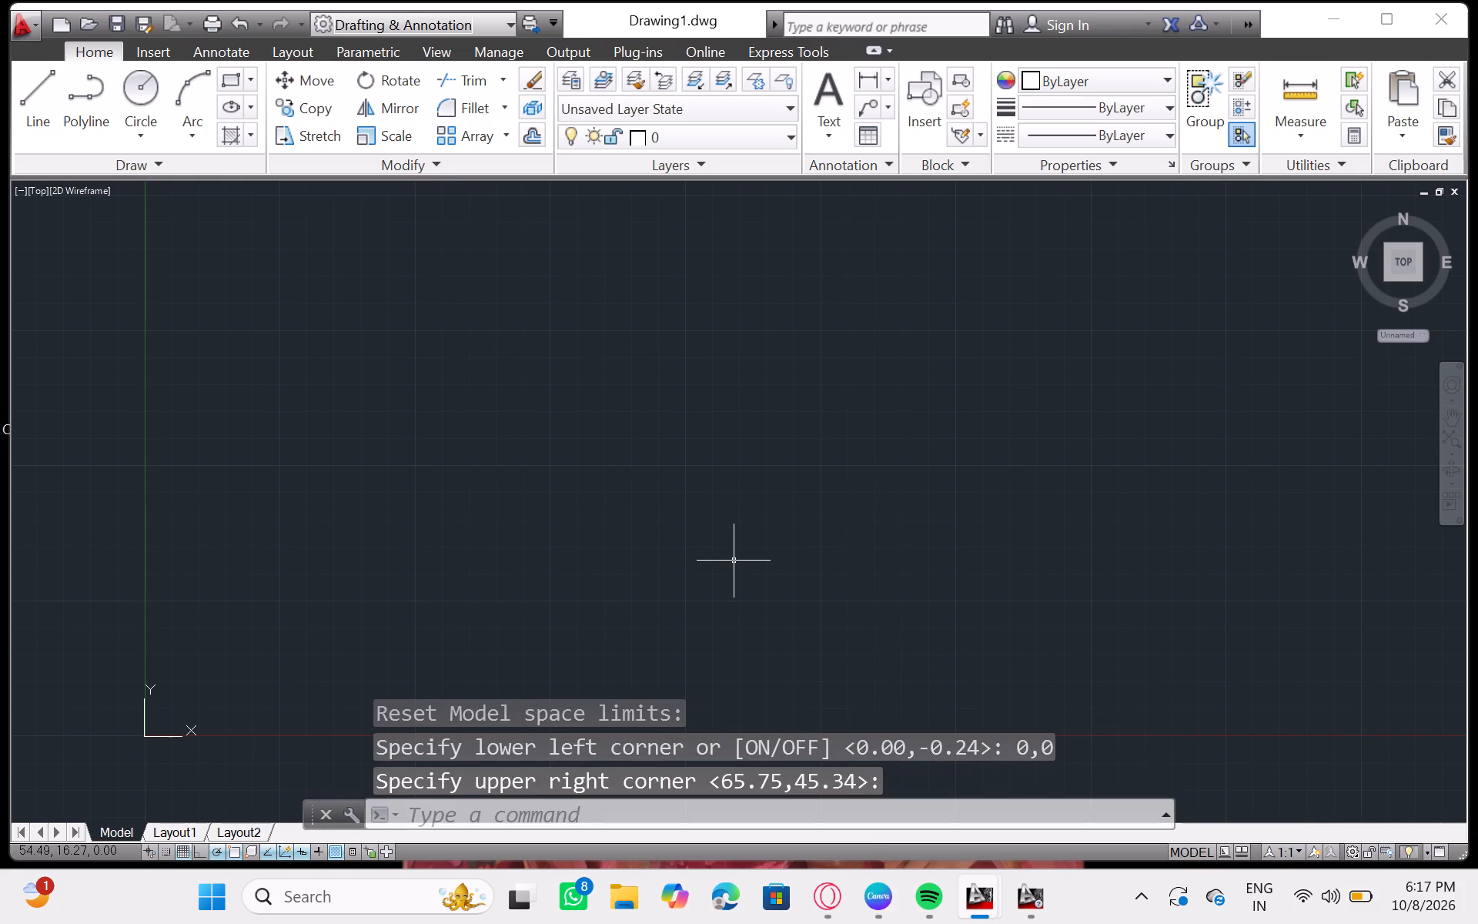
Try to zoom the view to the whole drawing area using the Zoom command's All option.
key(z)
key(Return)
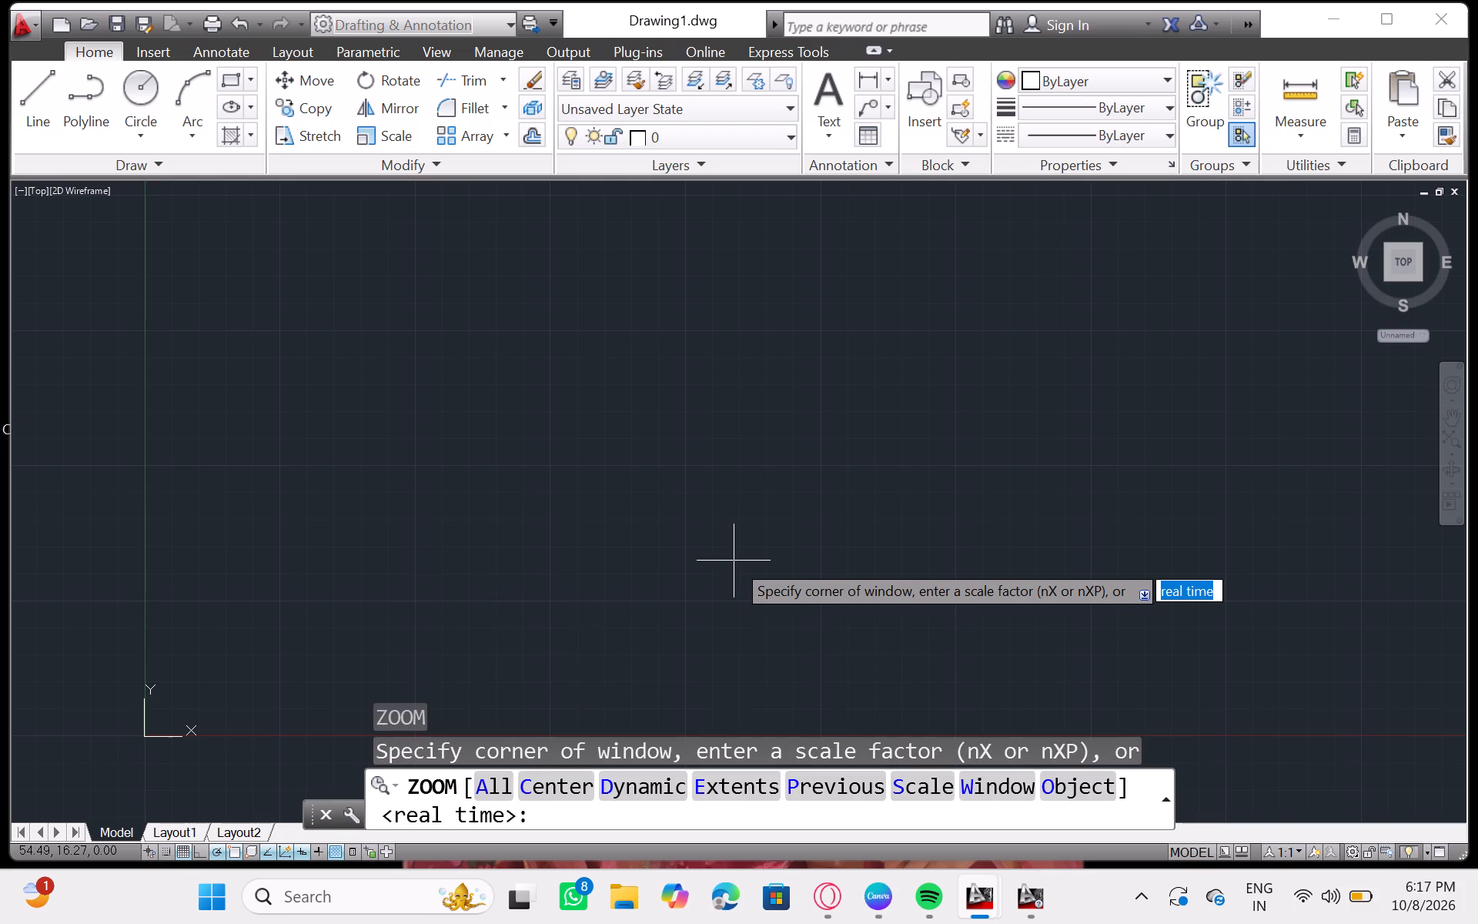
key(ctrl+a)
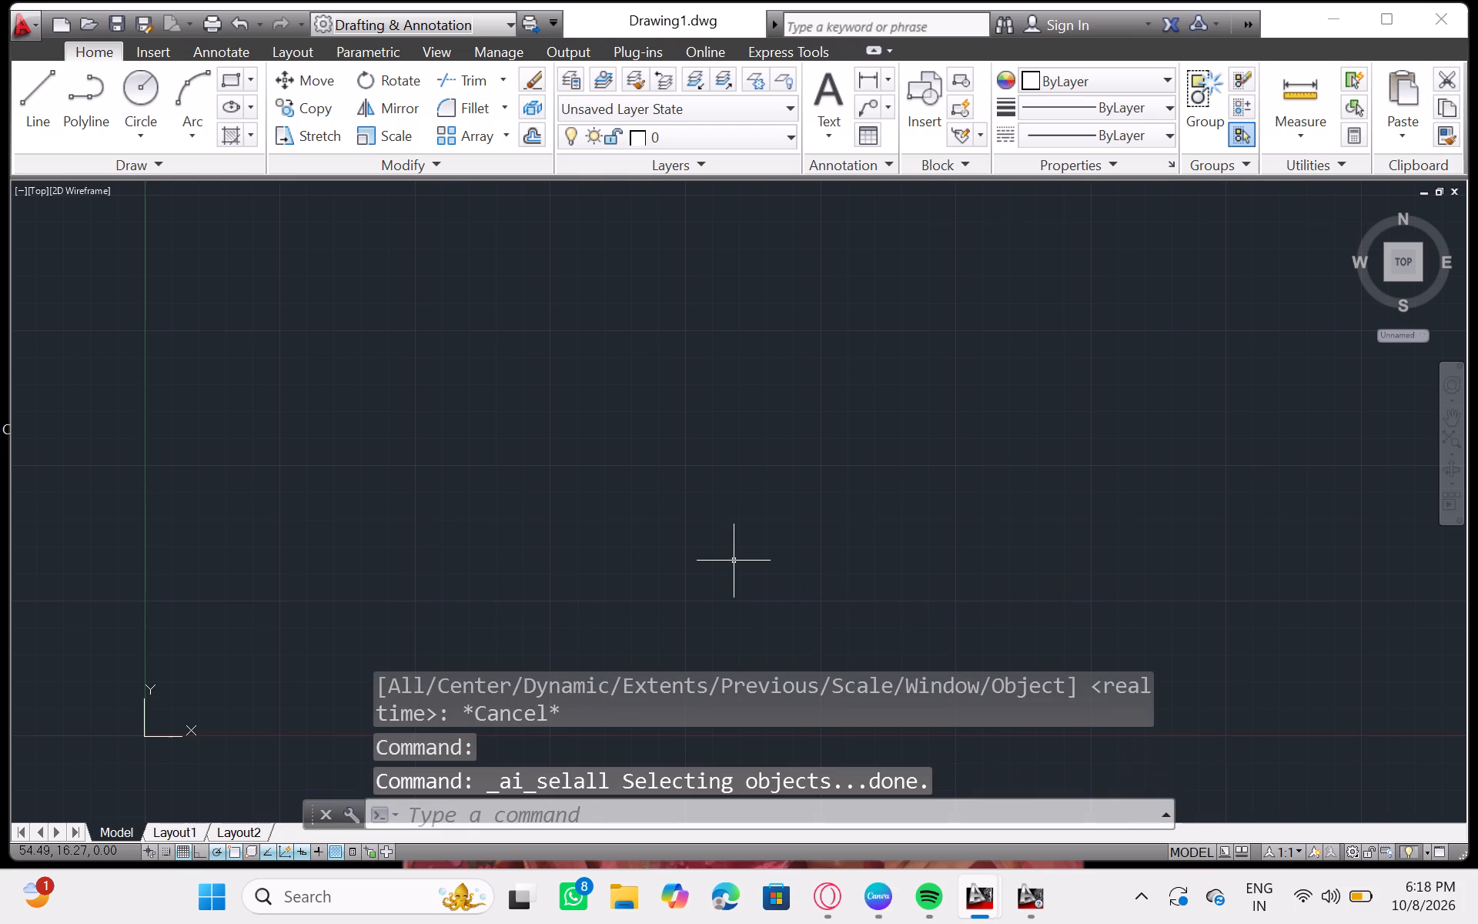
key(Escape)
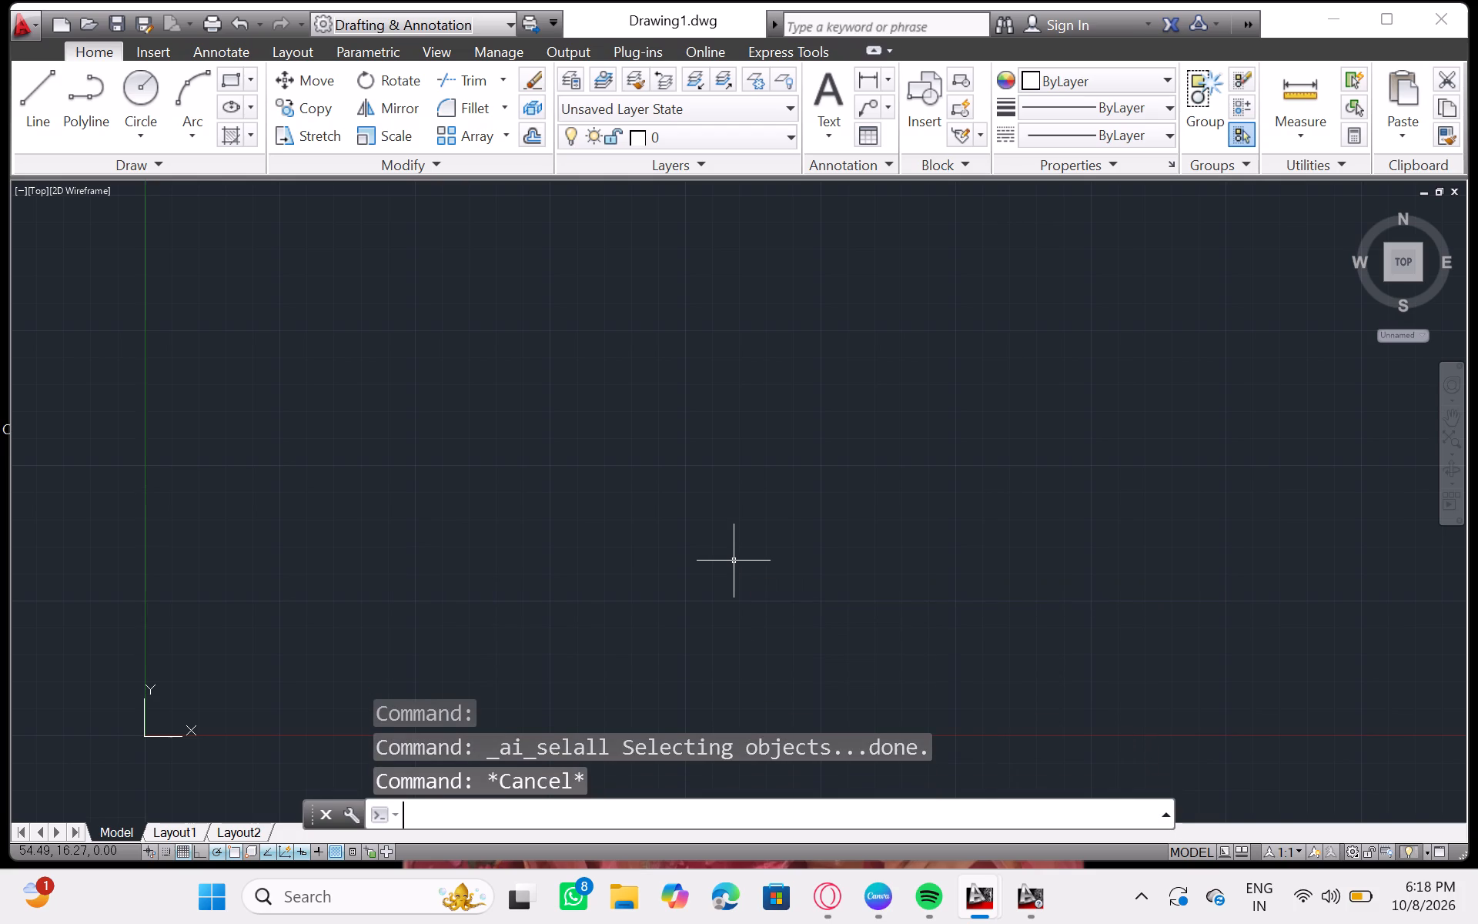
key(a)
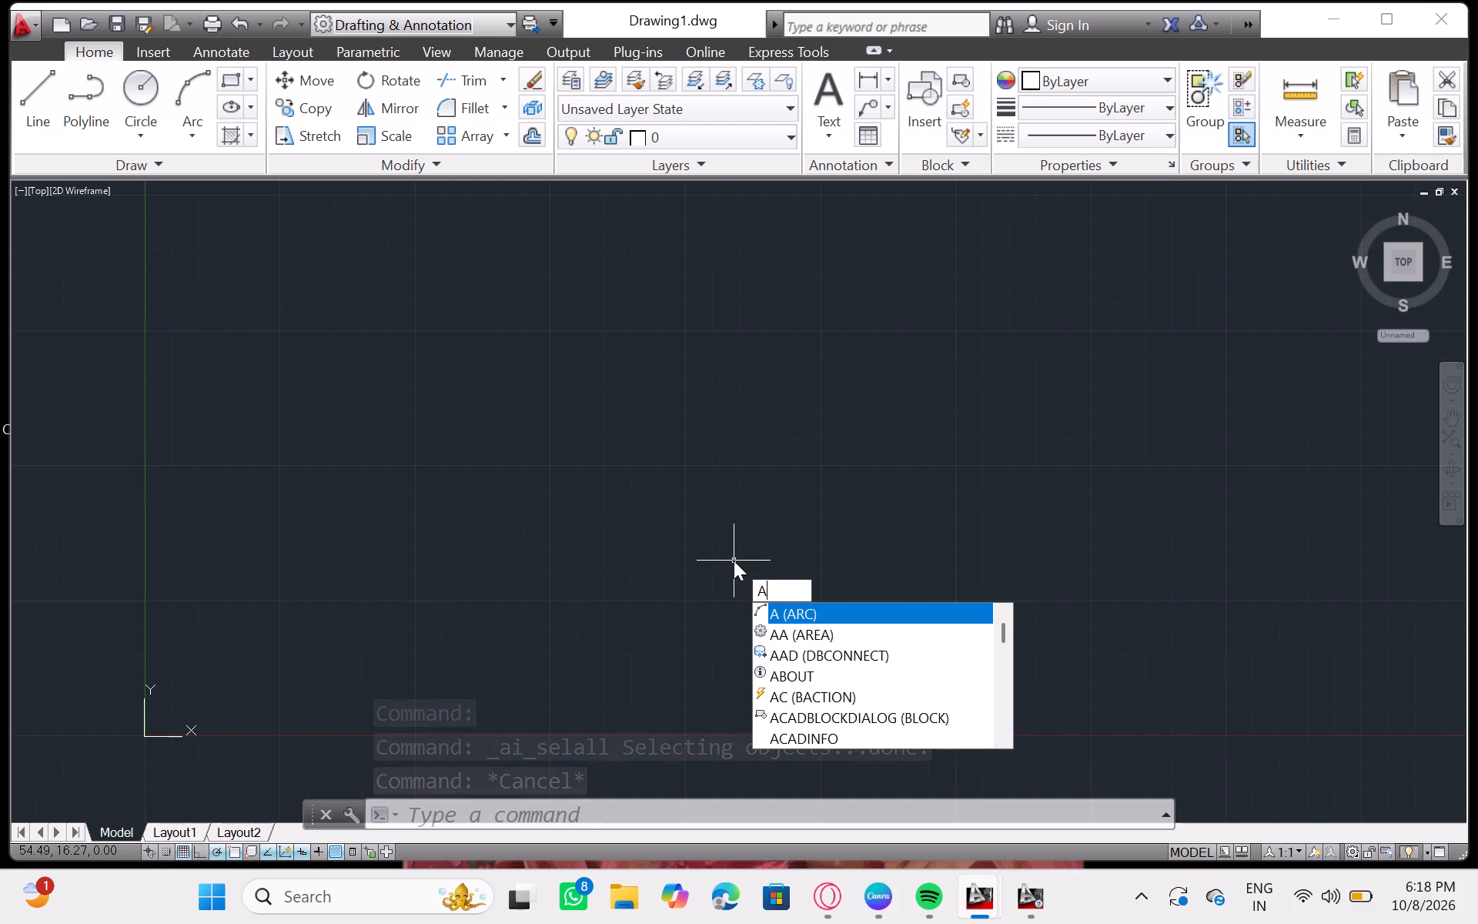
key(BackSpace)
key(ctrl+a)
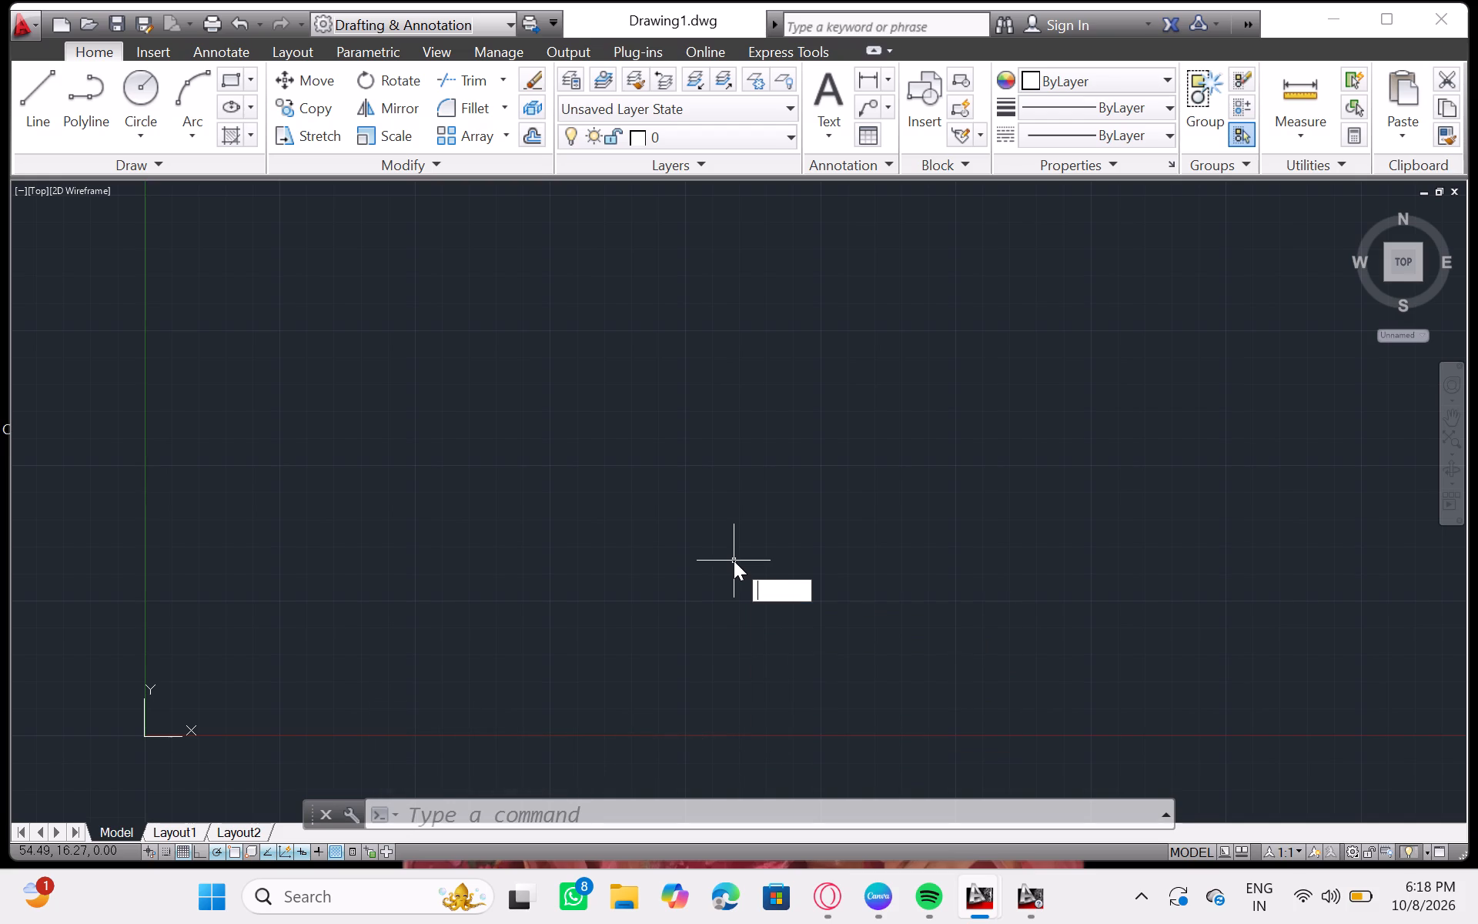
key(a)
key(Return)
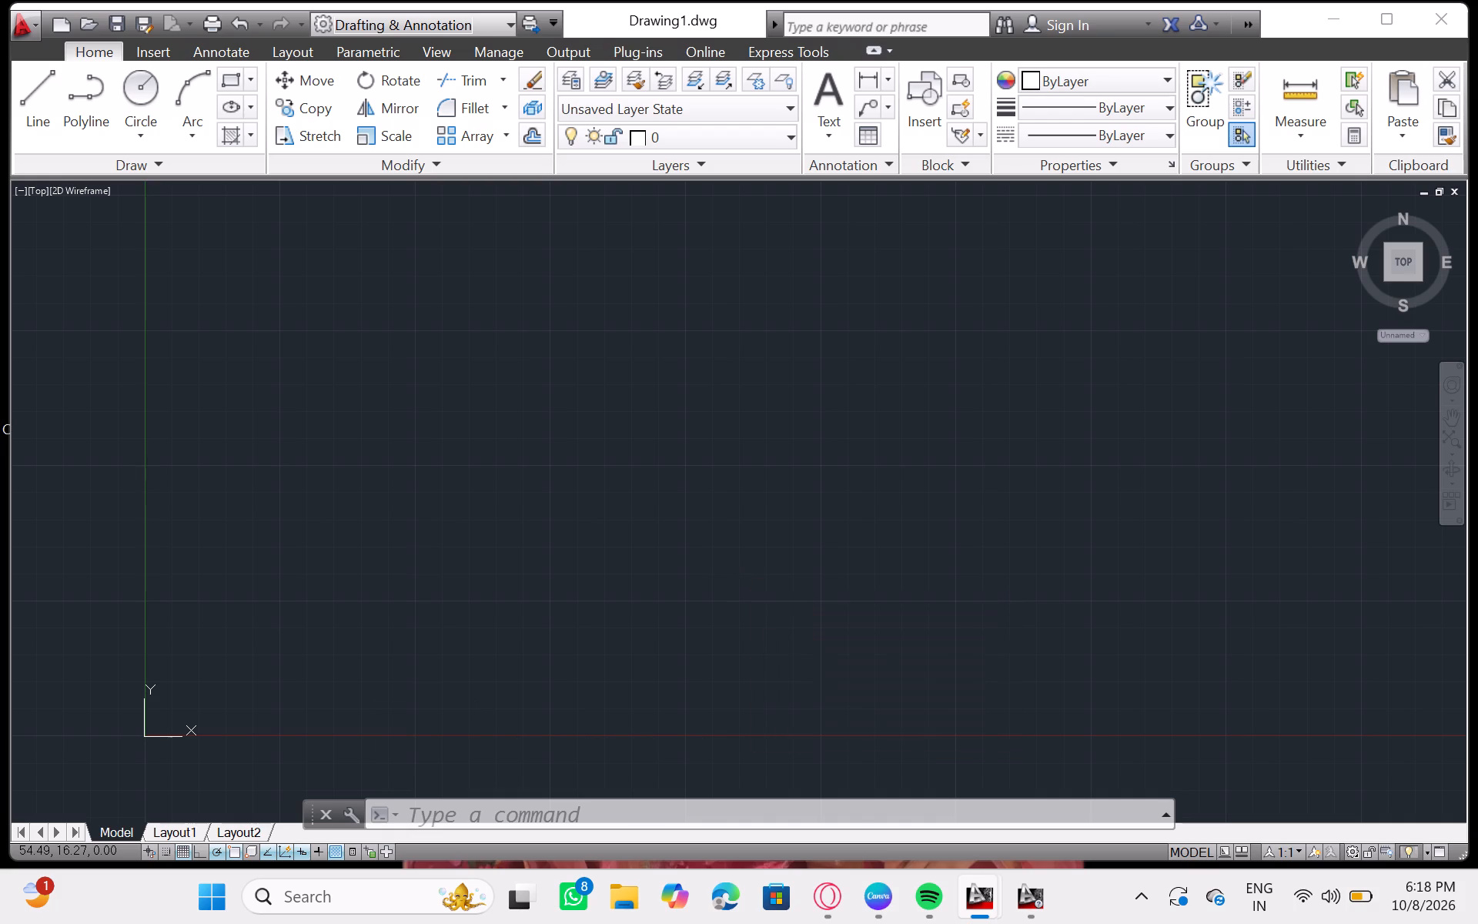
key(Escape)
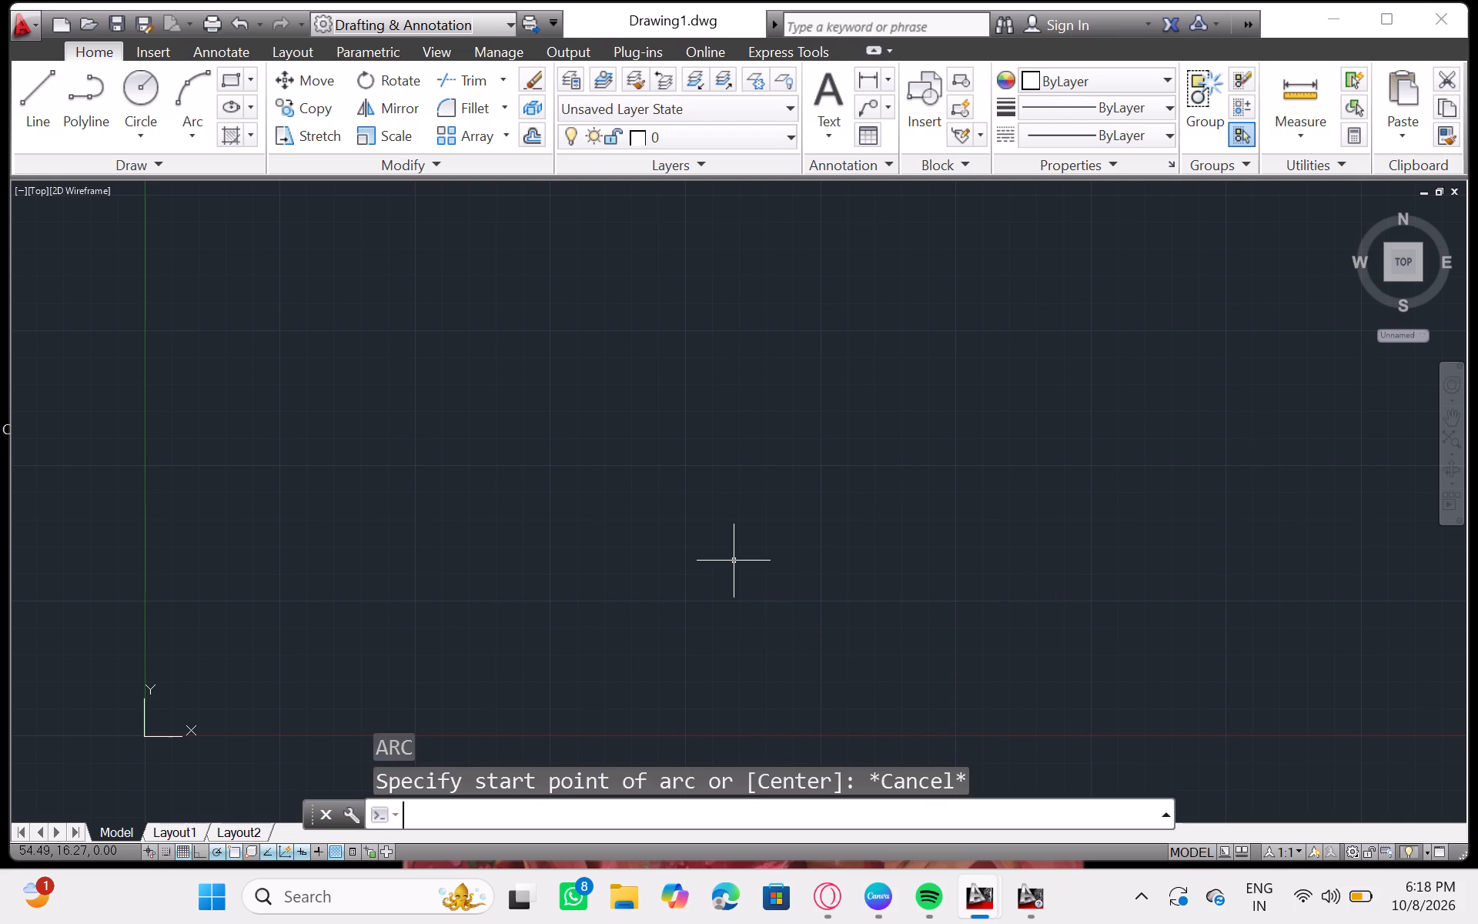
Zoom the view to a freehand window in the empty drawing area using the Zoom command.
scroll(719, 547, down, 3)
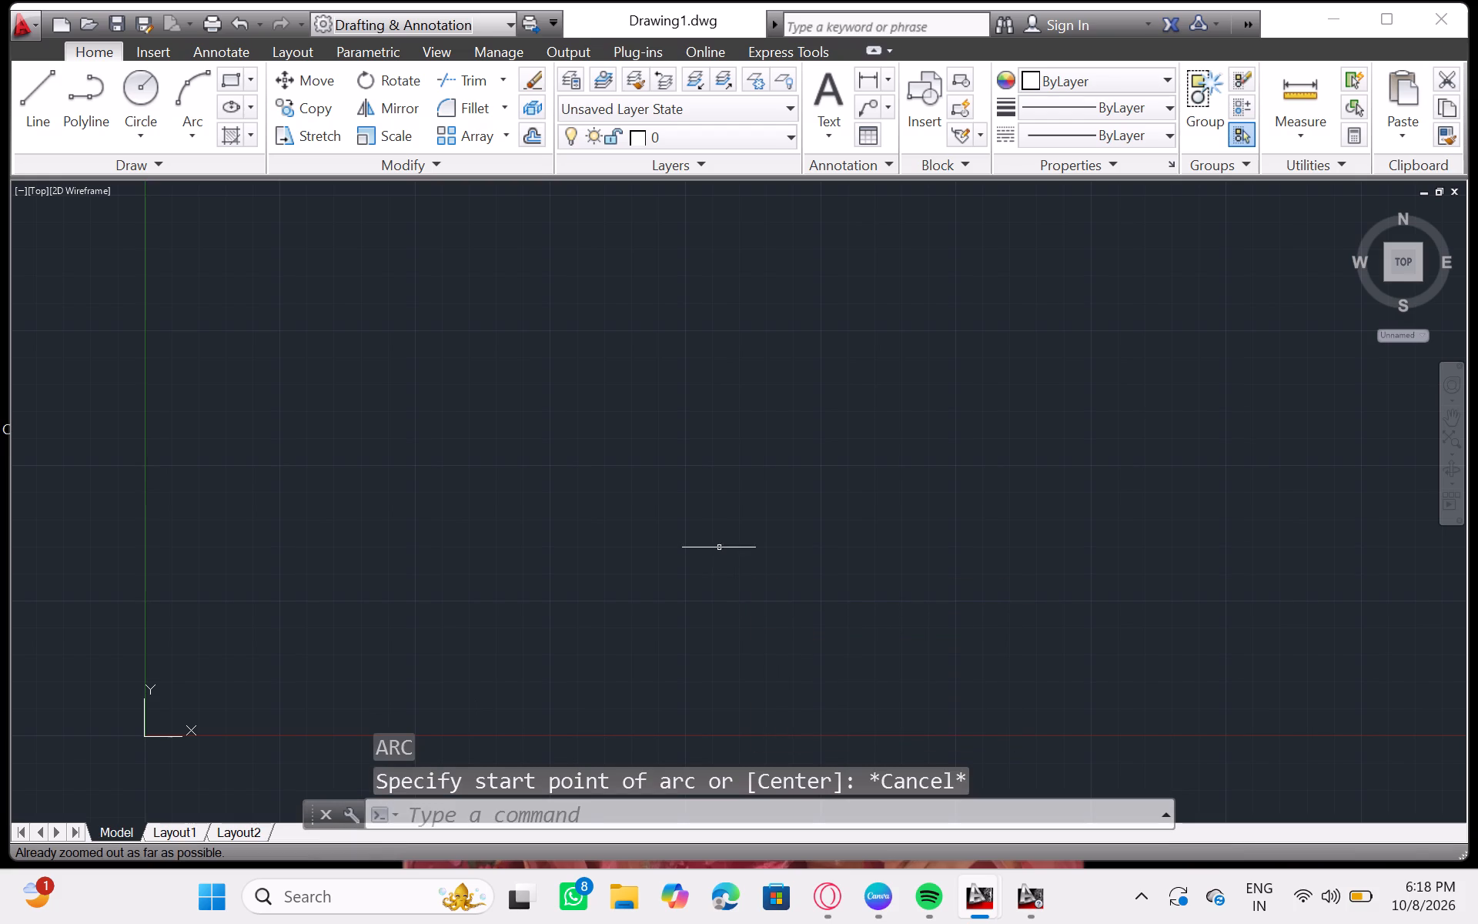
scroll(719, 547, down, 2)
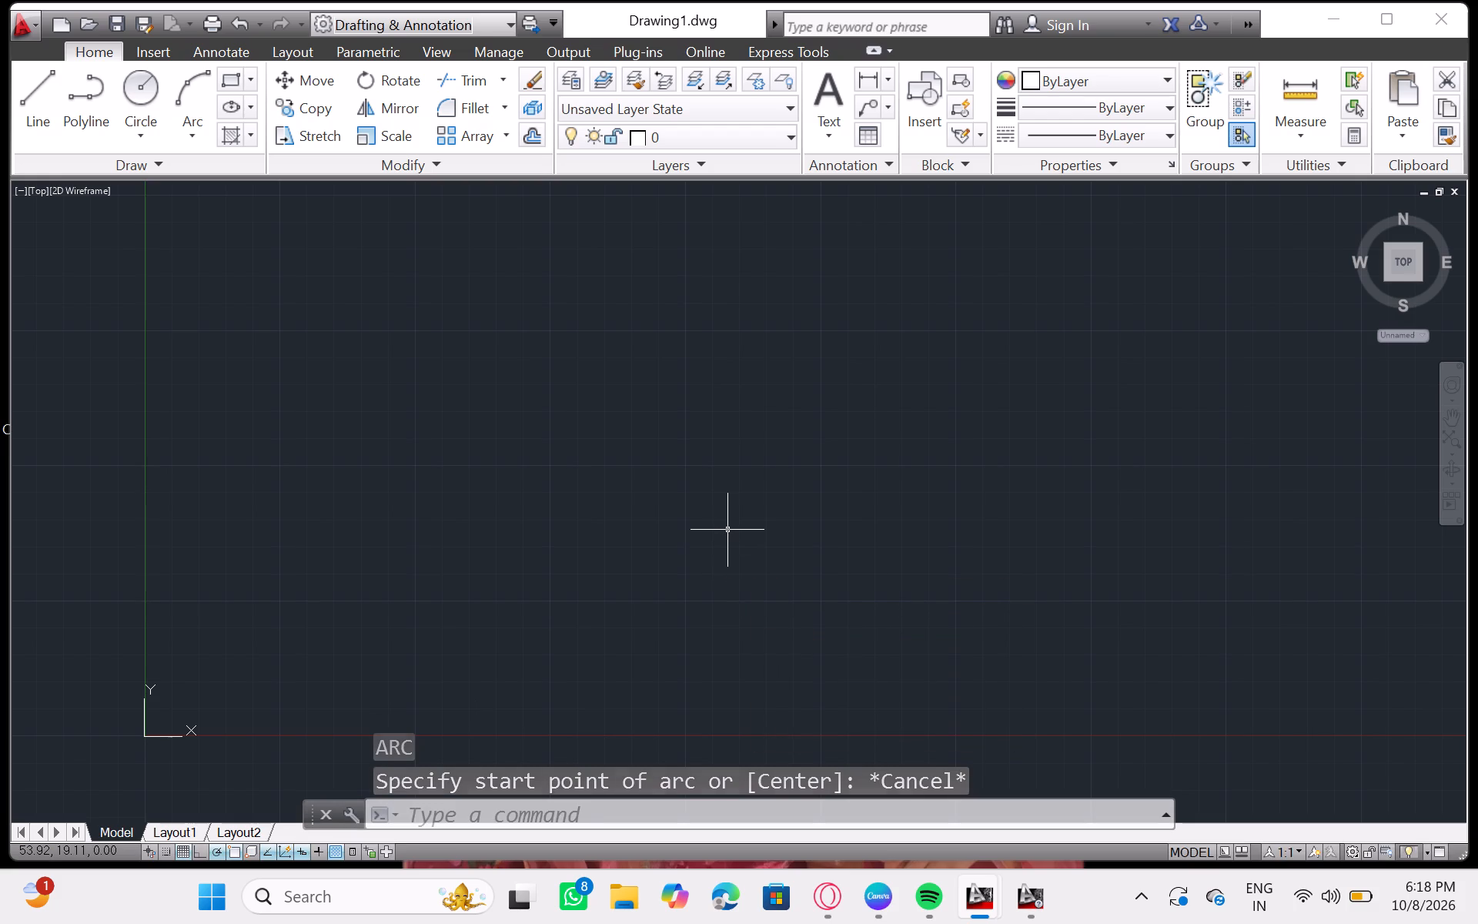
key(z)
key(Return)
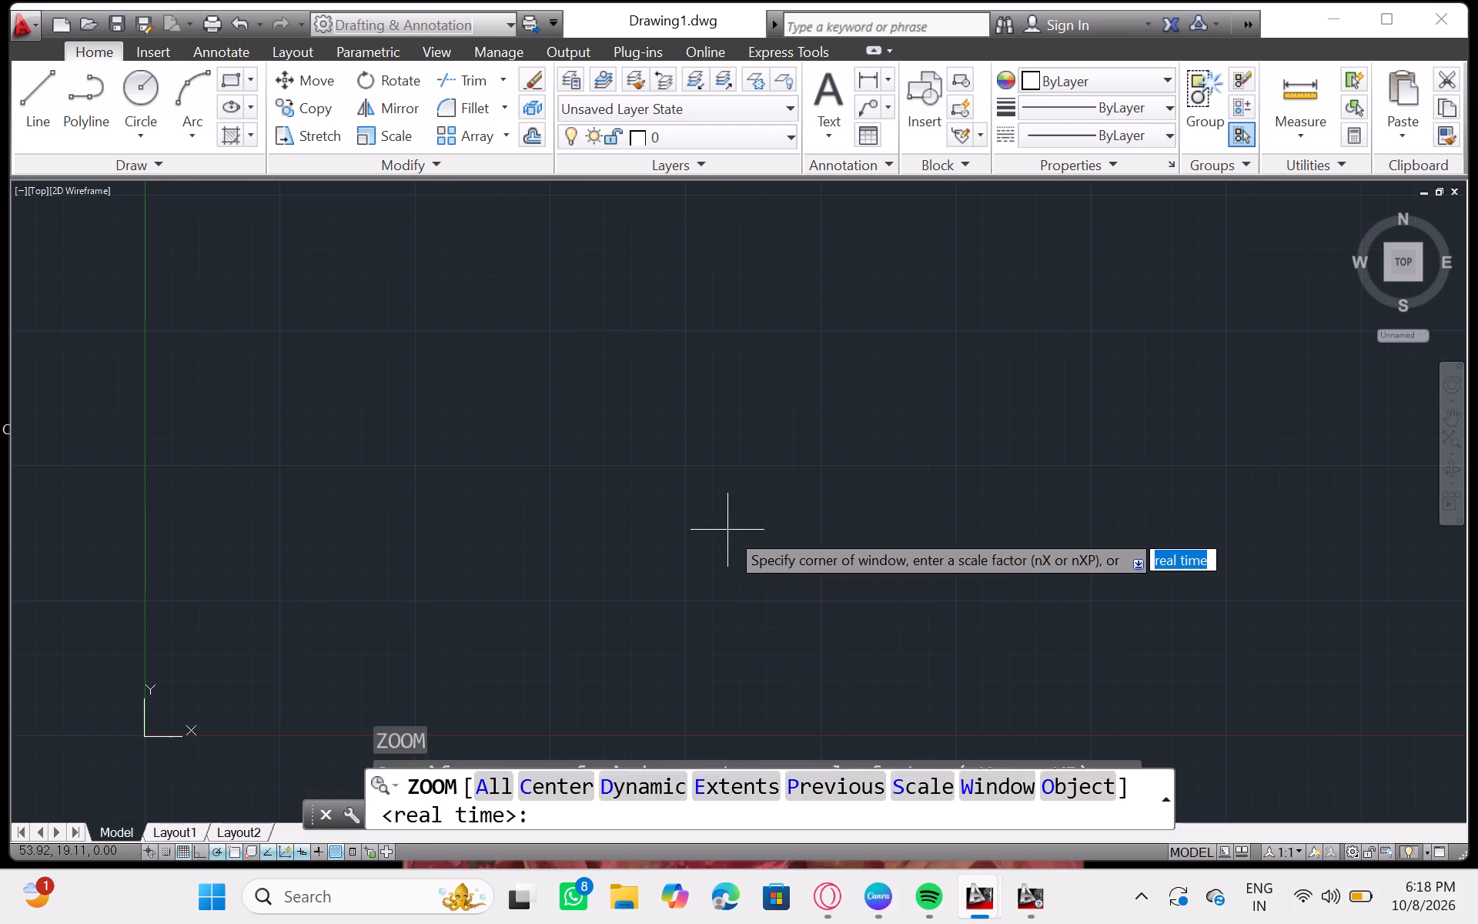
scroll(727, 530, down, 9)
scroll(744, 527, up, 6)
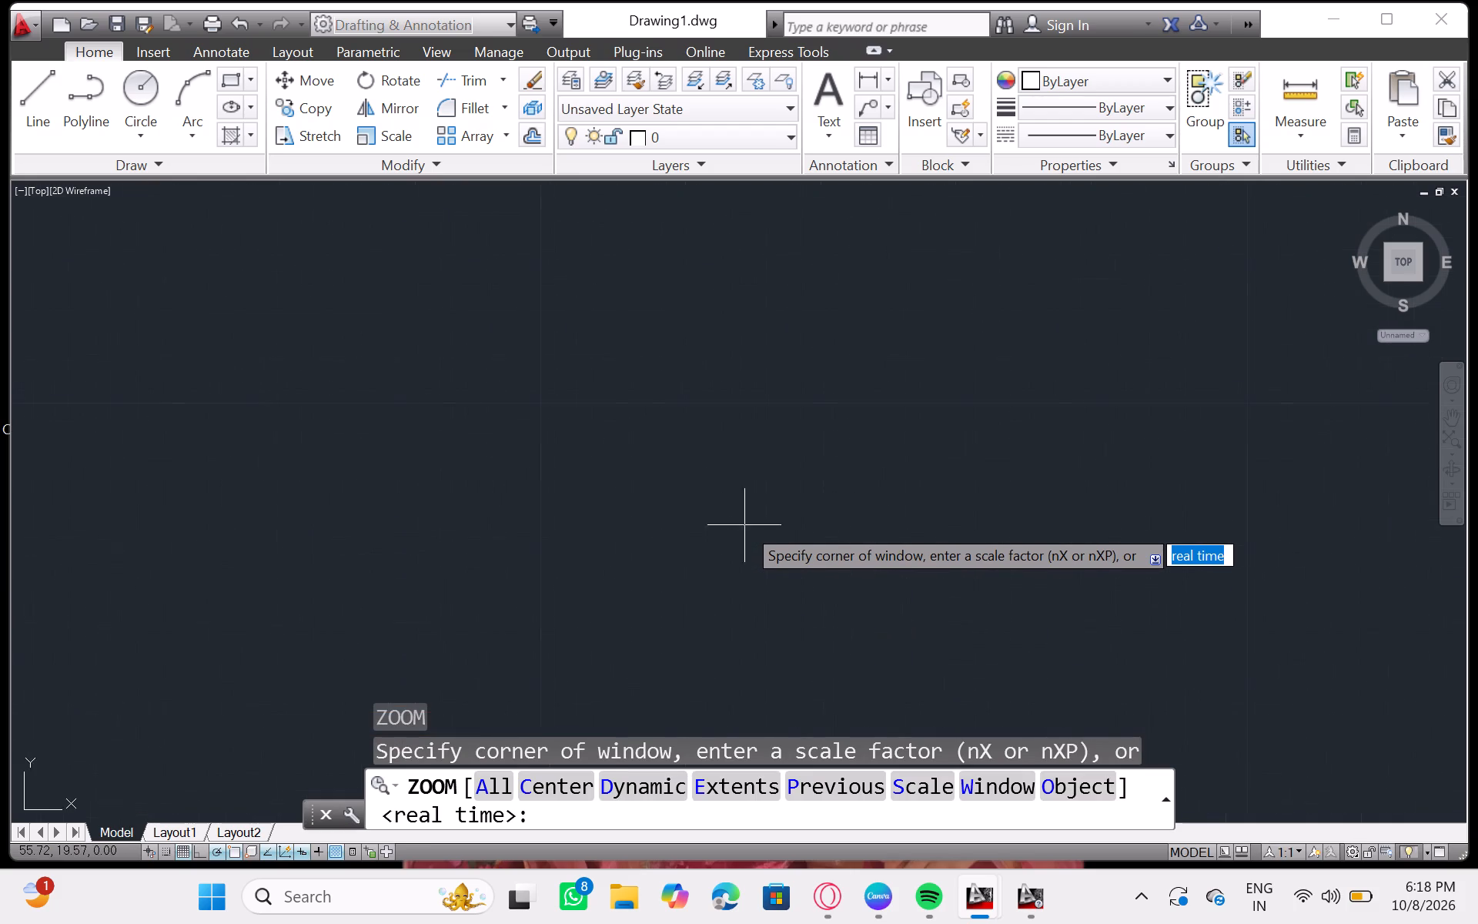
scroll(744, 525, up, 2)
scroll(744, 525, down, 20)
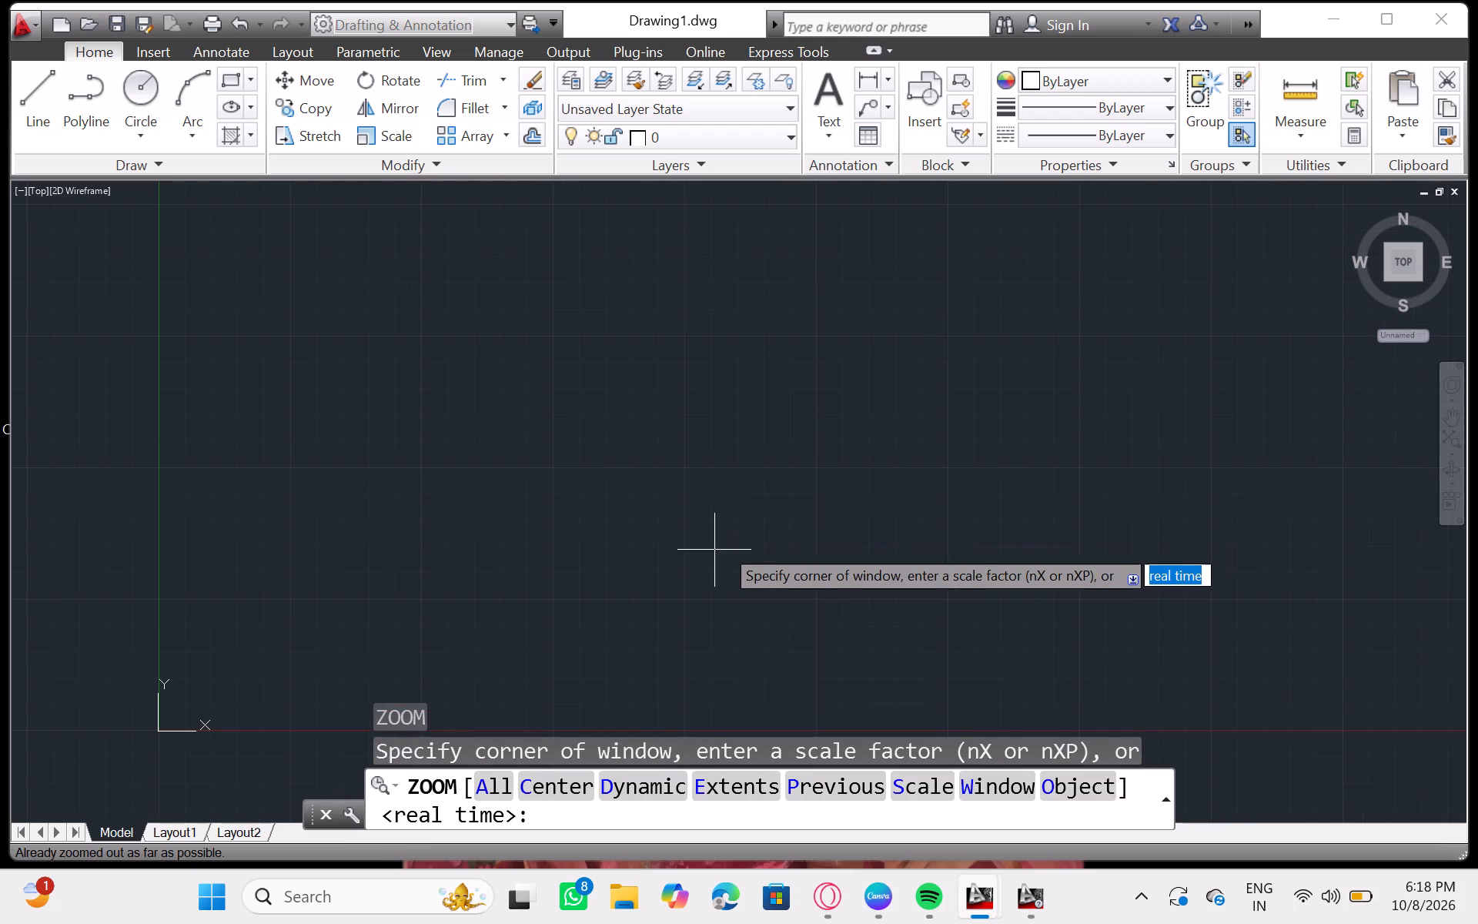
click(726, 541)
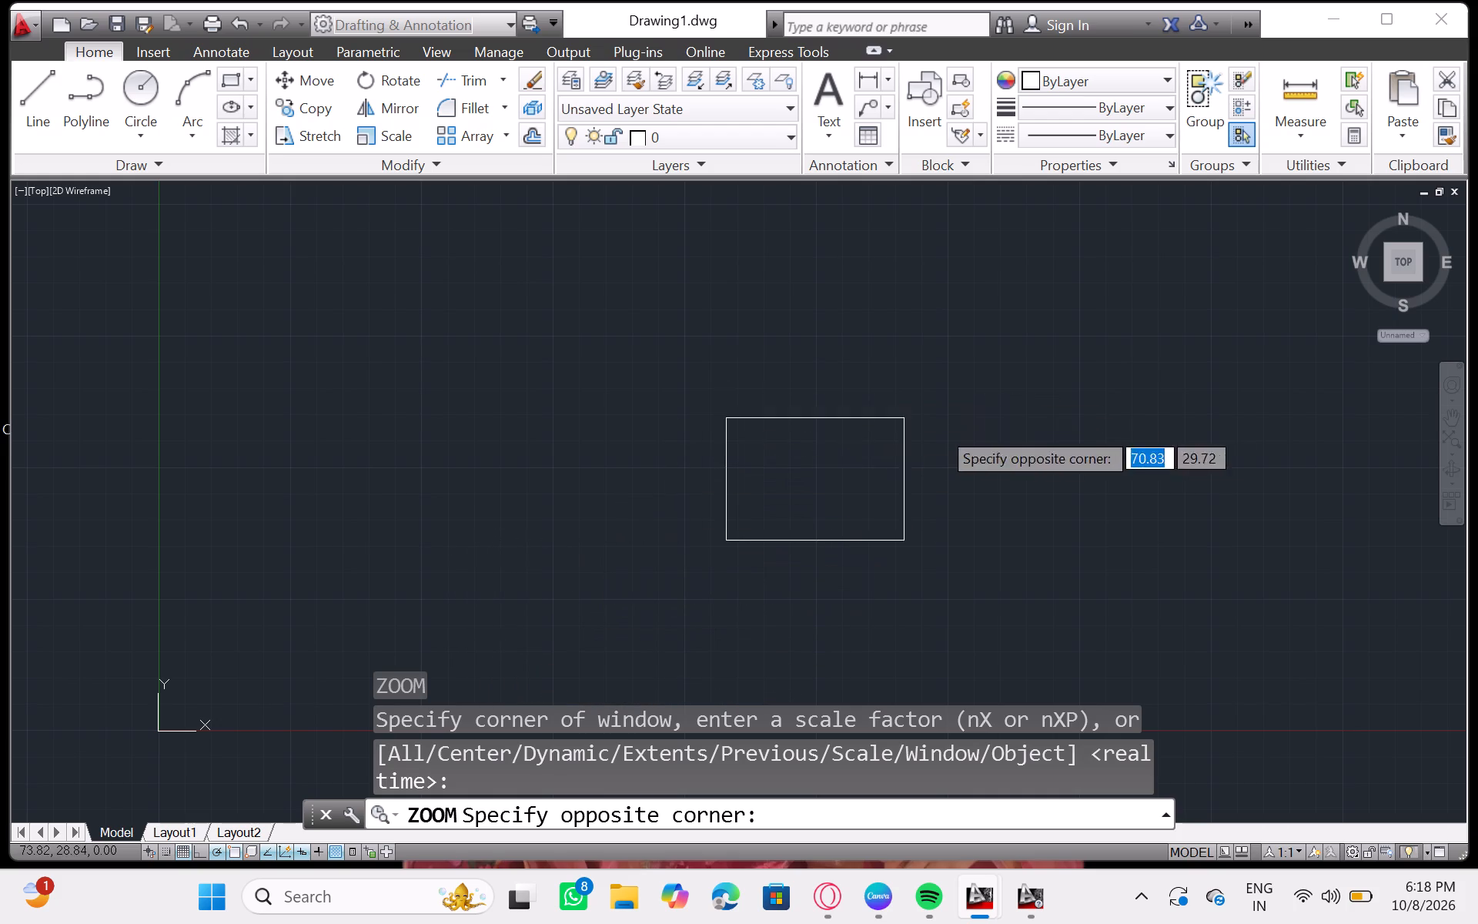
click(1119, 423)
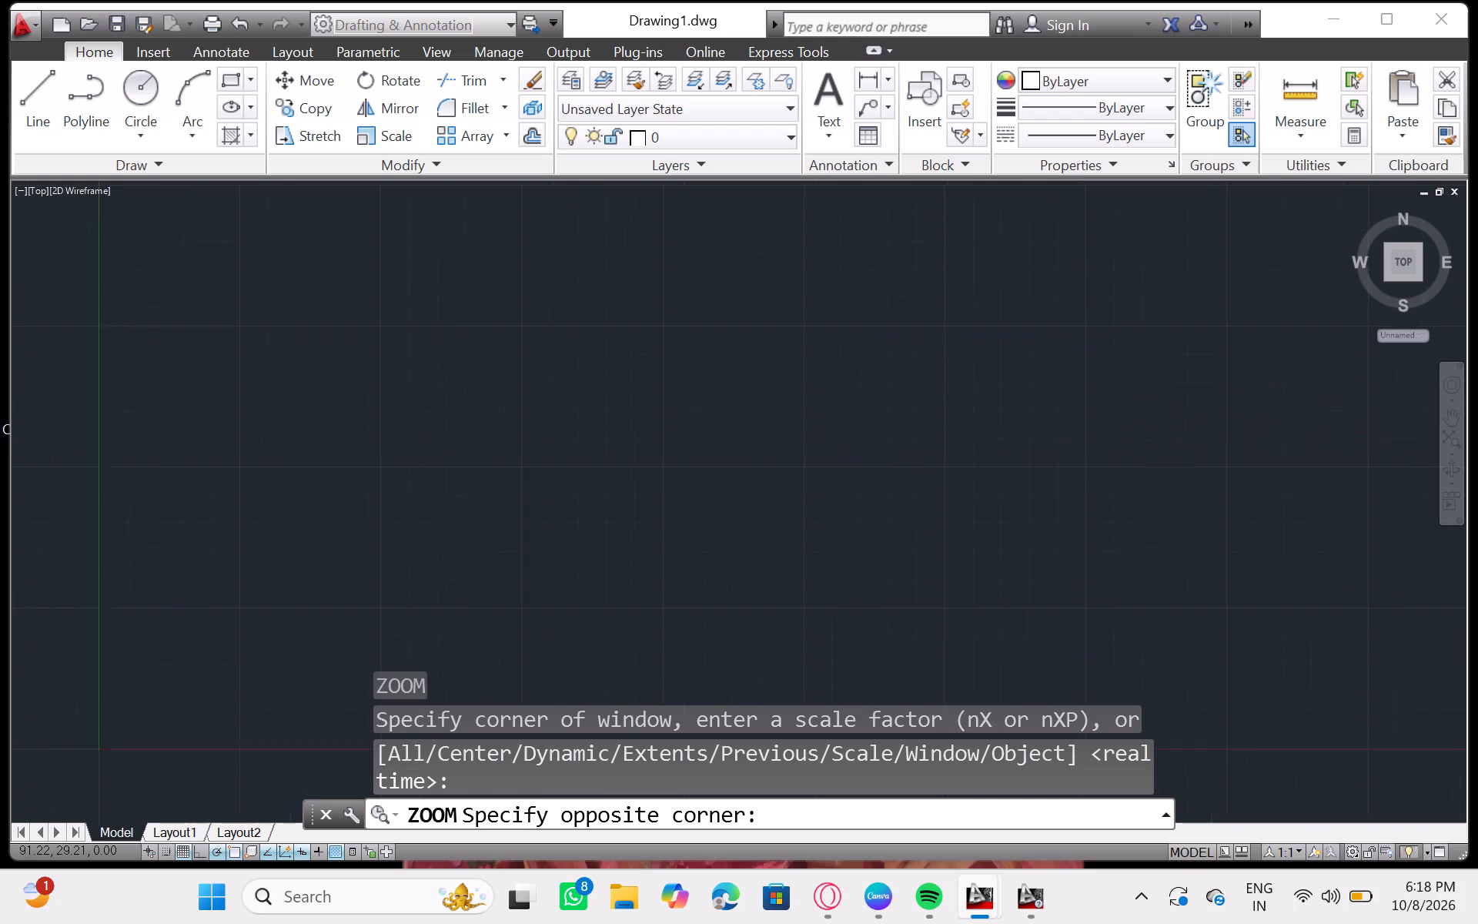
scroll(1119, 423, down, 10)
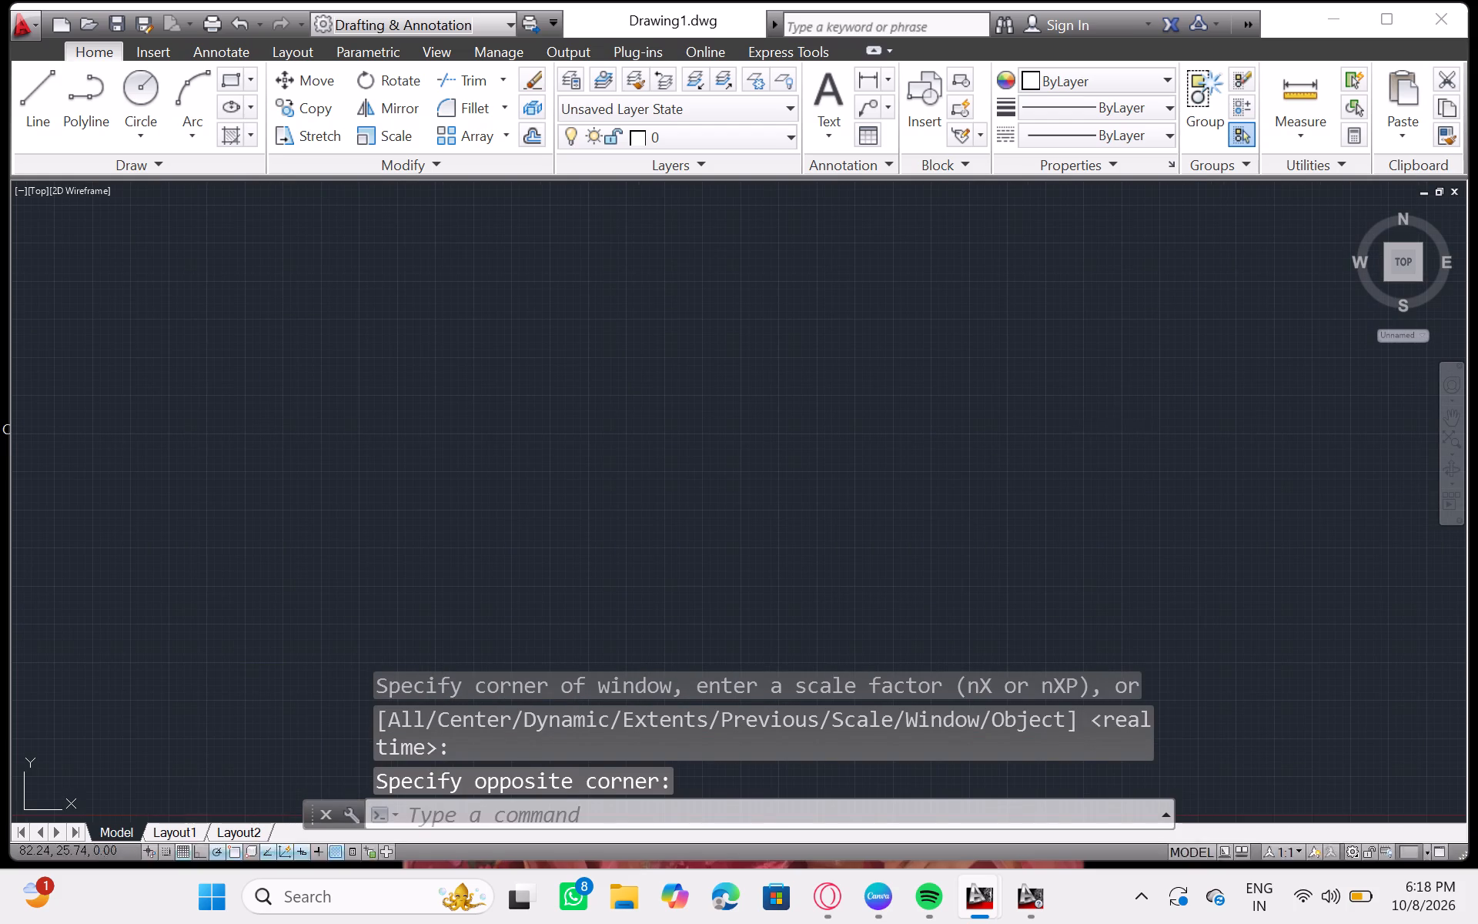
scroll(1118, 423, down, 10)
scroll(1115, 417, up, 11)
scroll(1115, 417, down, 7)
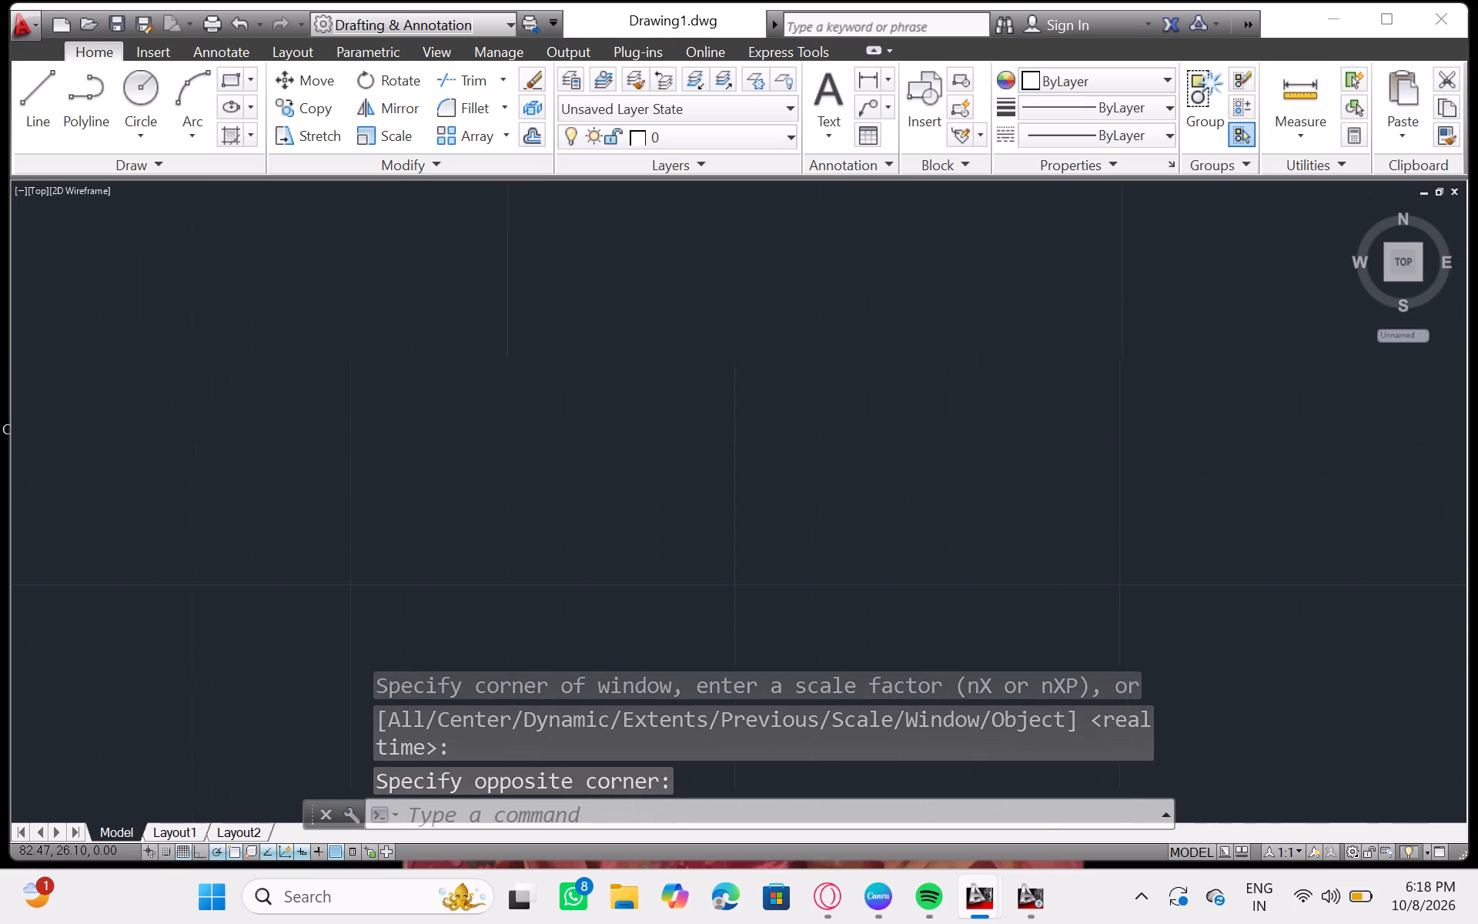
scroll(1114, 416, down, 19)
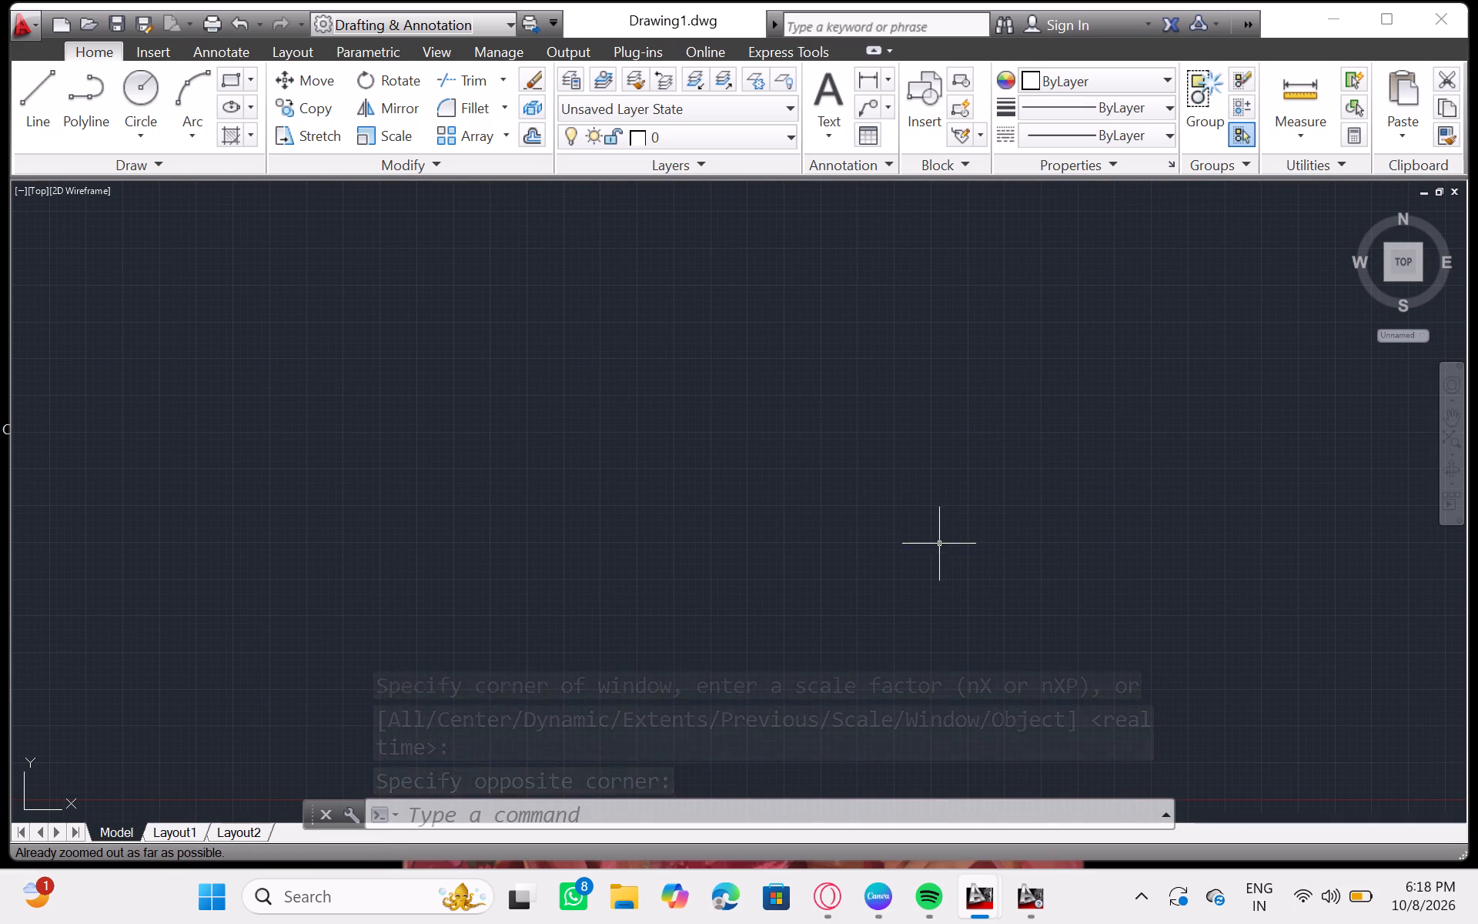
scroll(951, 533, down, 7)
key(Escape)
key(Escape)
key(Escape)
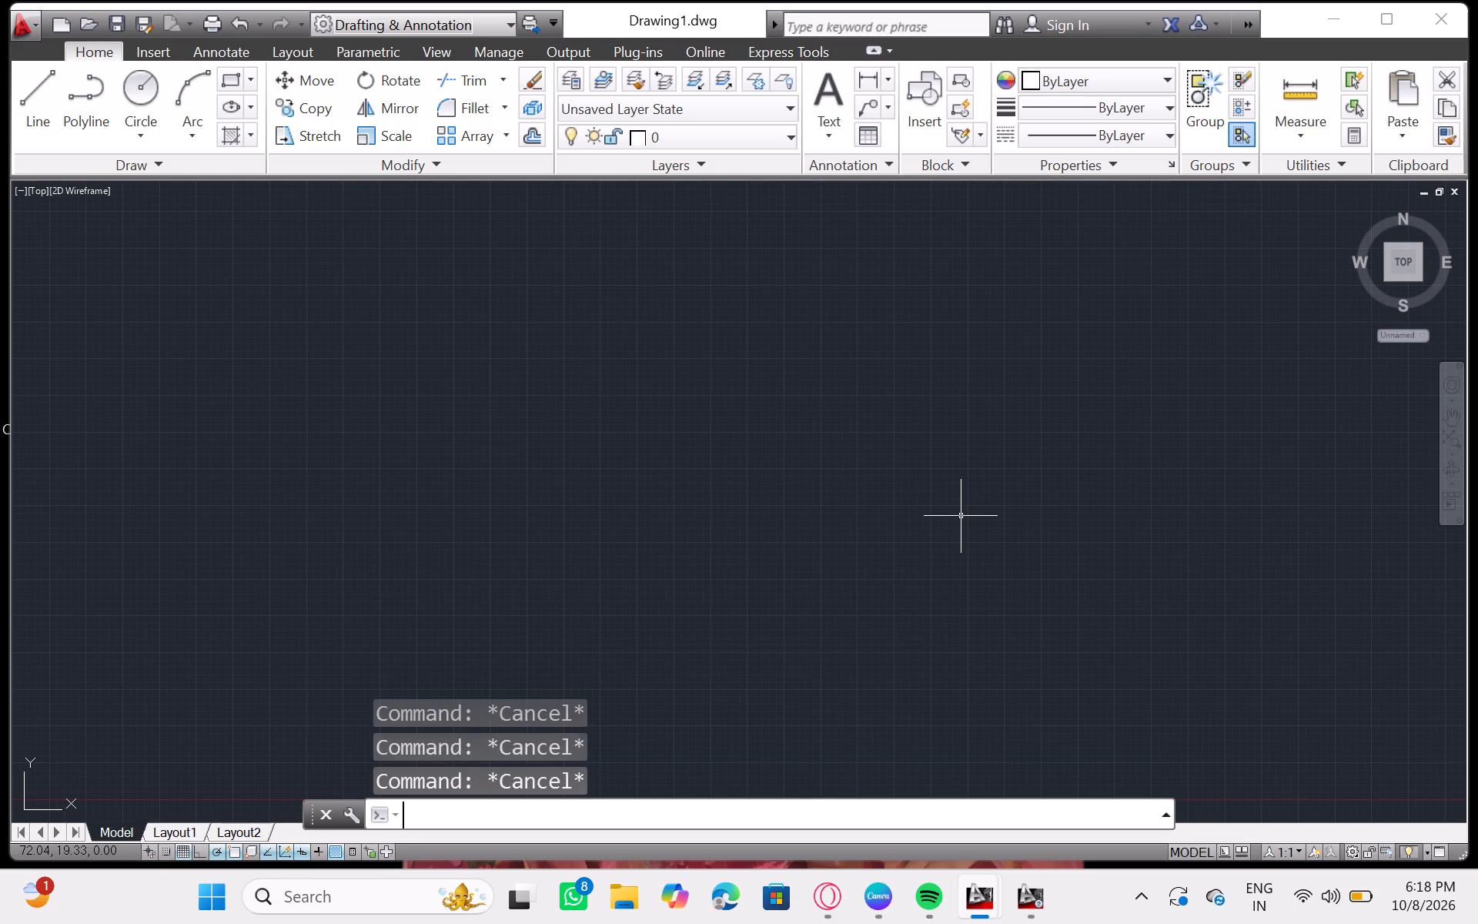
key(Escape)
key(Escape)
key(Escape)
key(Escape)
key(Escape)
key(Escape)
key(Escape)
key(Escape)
Check the length, angle and insertion scale settings in Drawing Units and accept them as they are.
text(uni)
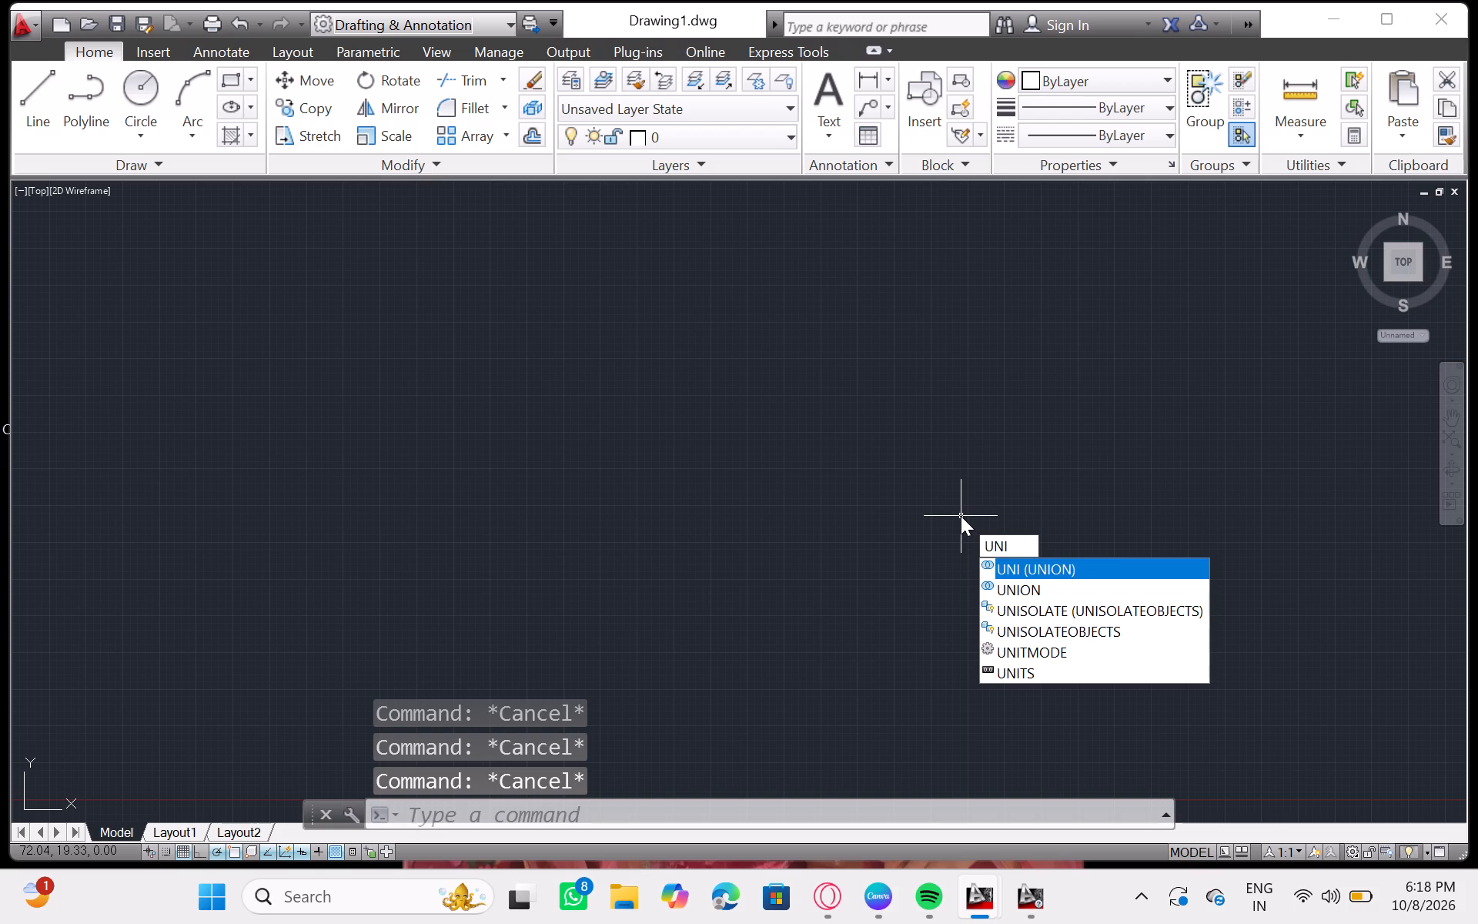
key(BackSpace)
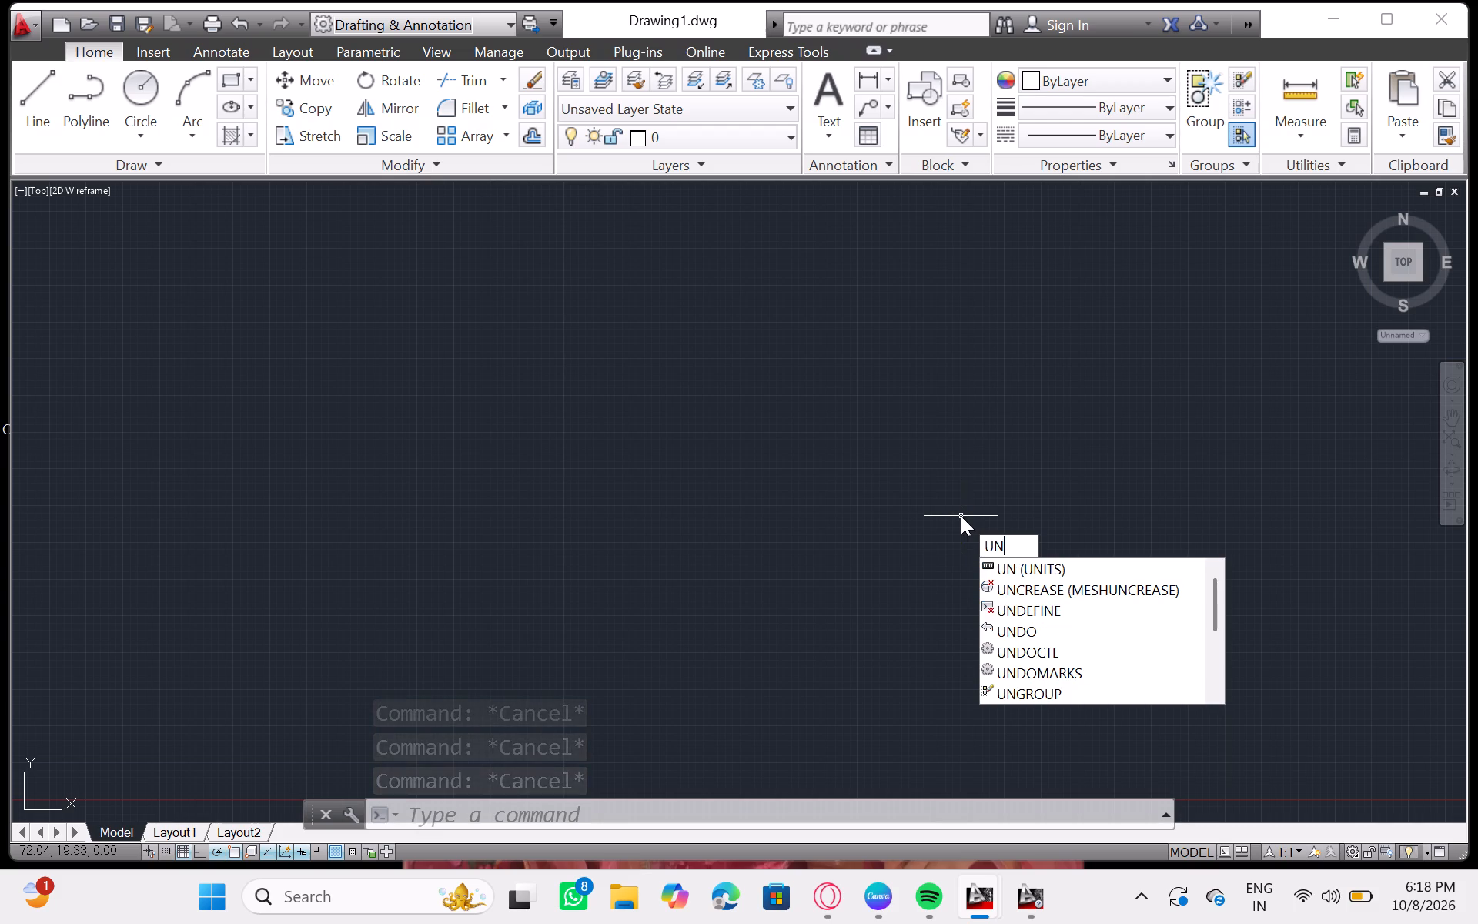
key(Return)
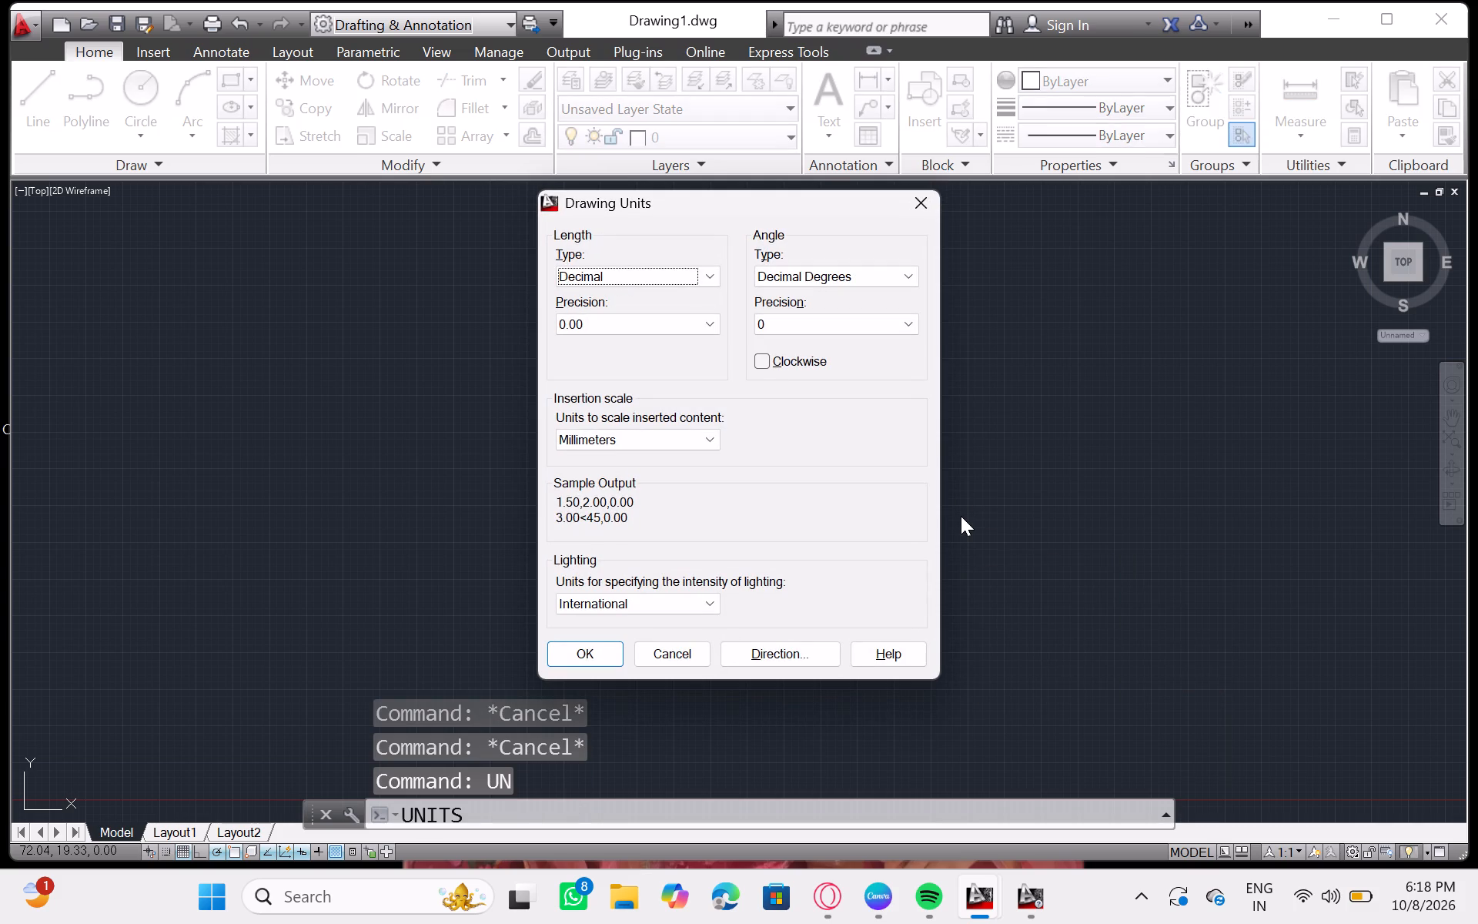
click(598, 654)
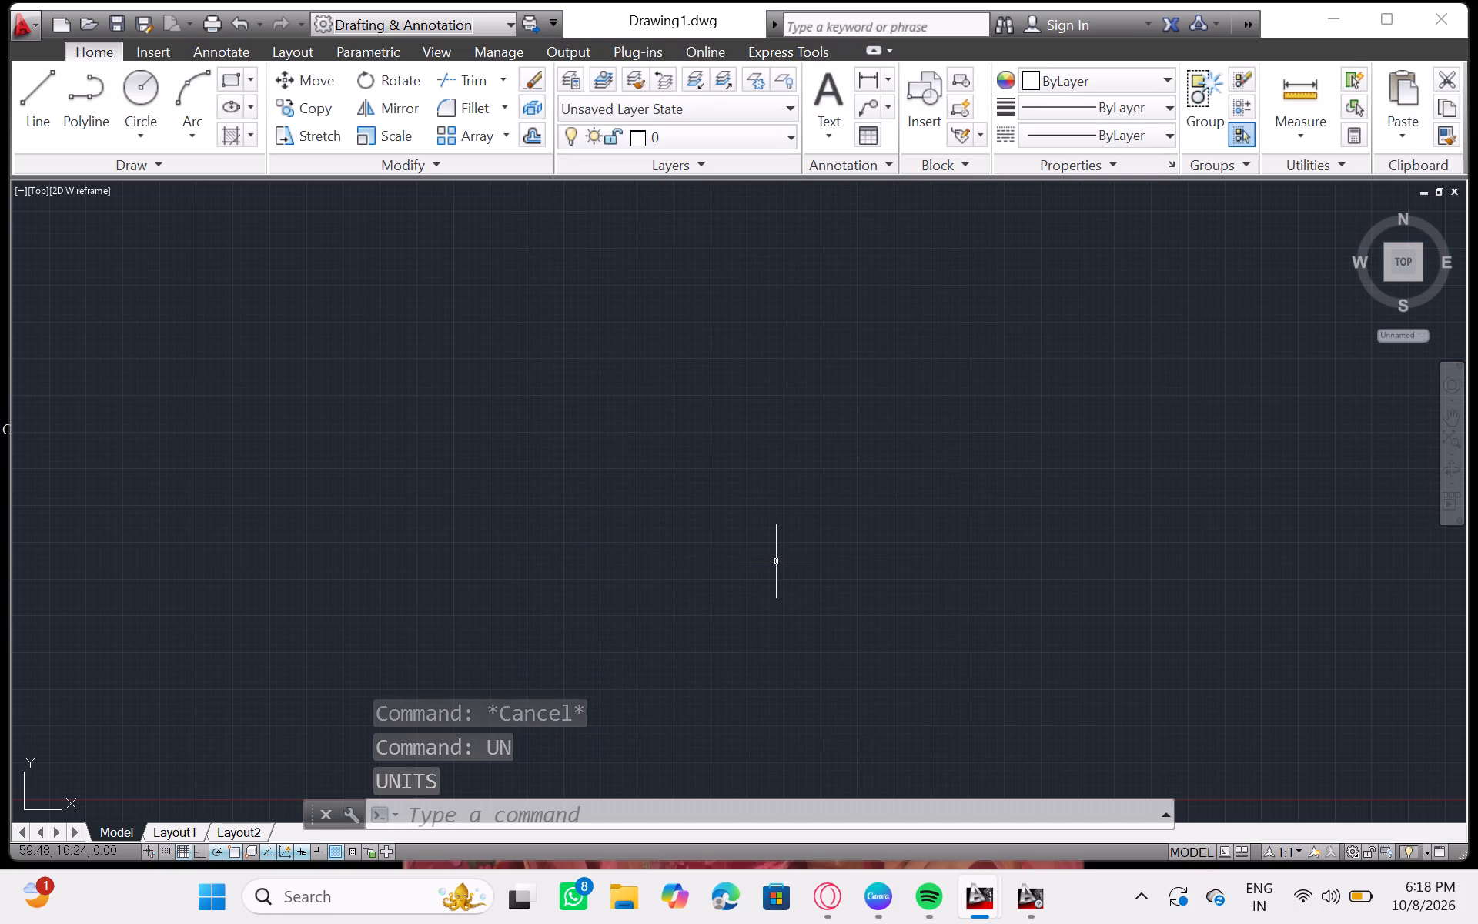
Reset the model space limits with the lower-left corner at 0,0 and the upper-right corner at 150,150.
text(li)
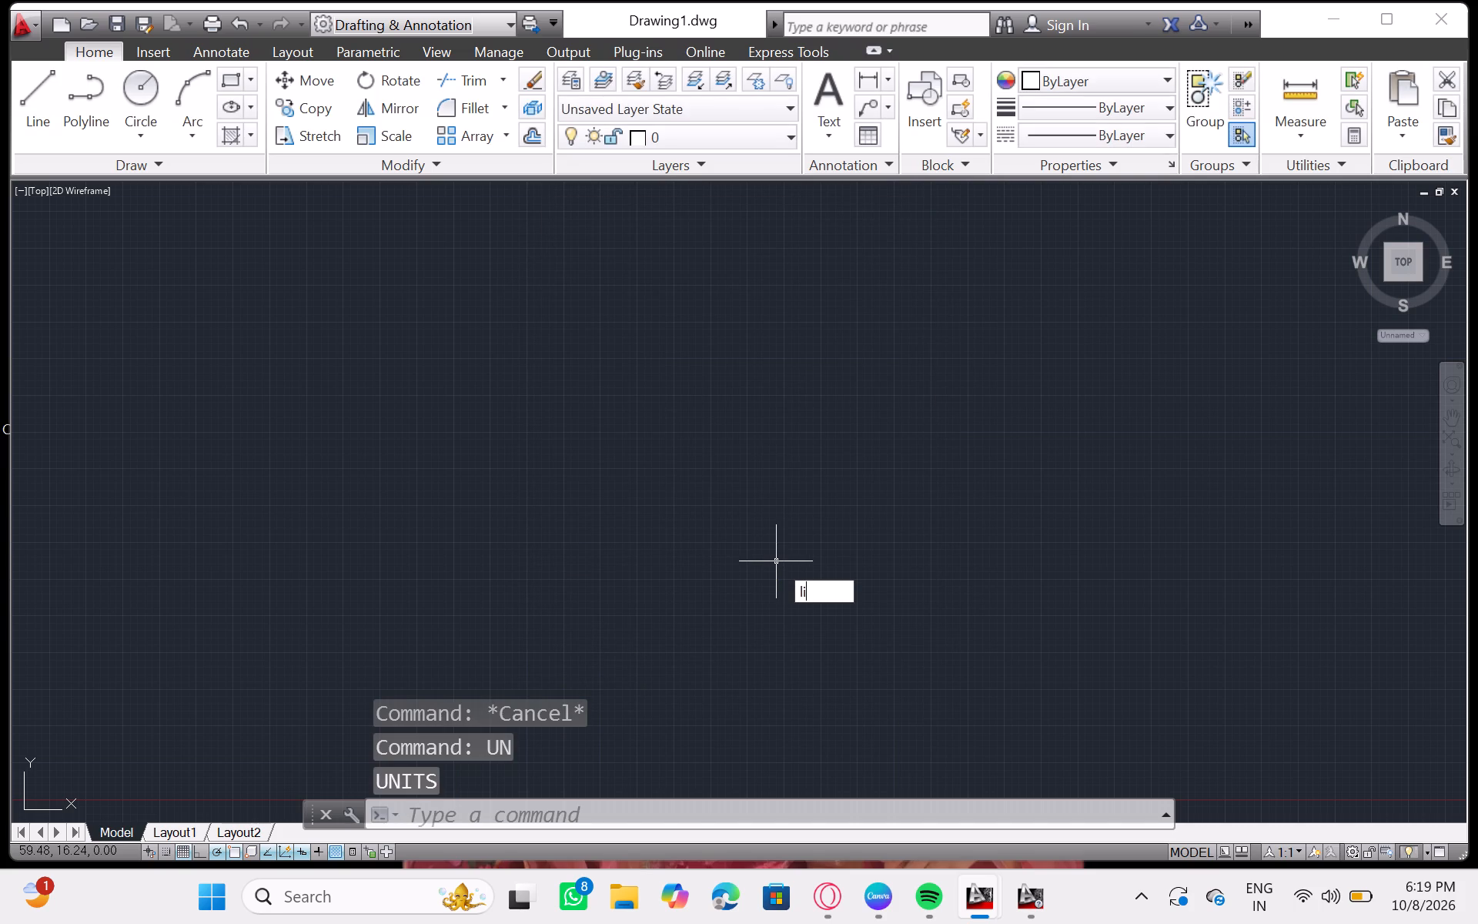
text(mi)
key(Return)
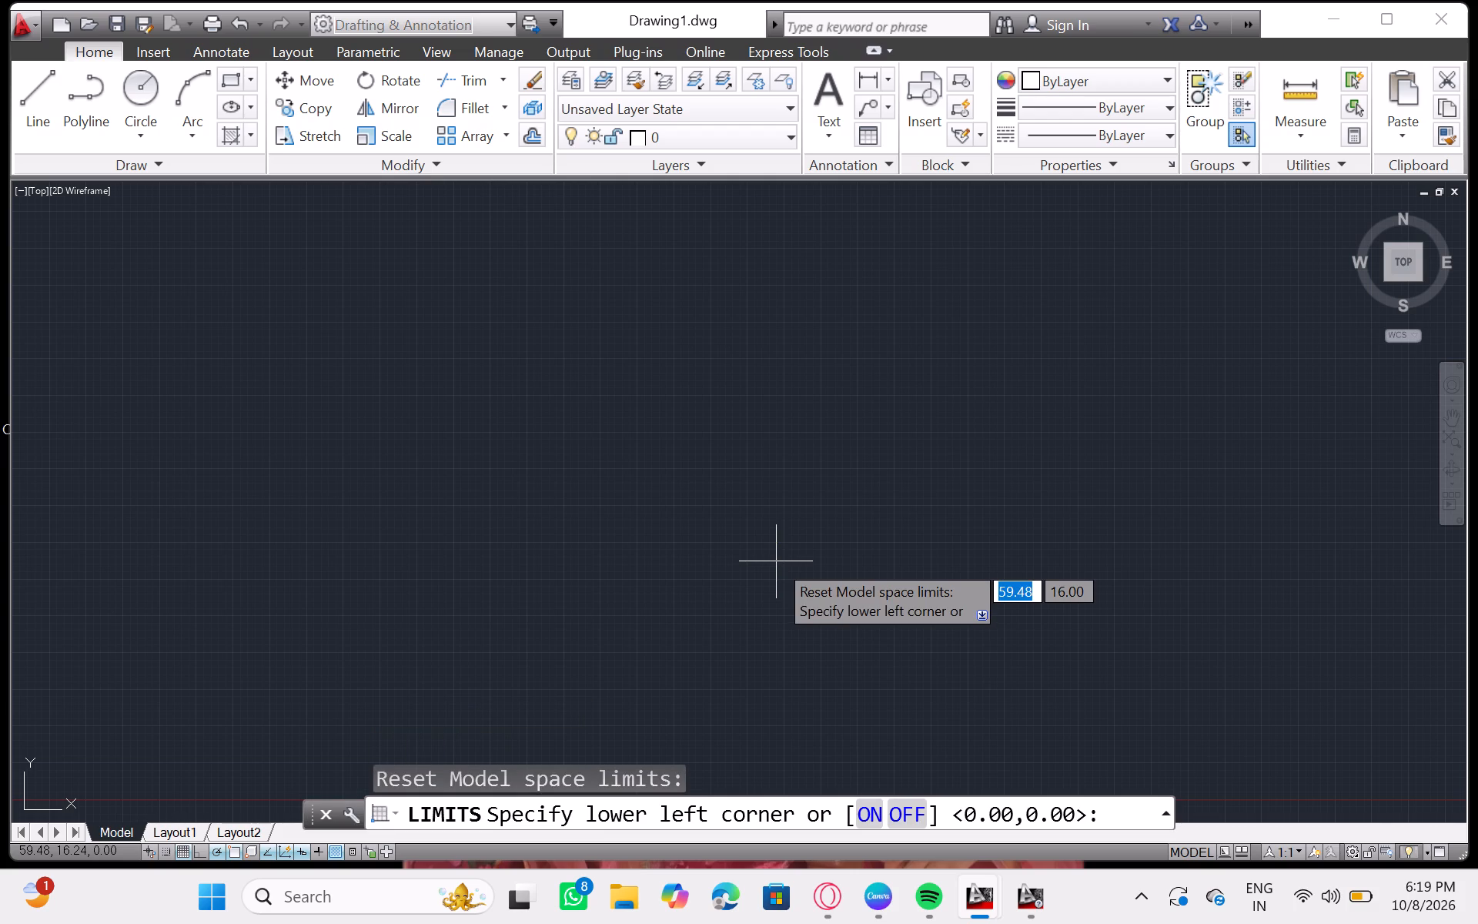
key(BackSpace)
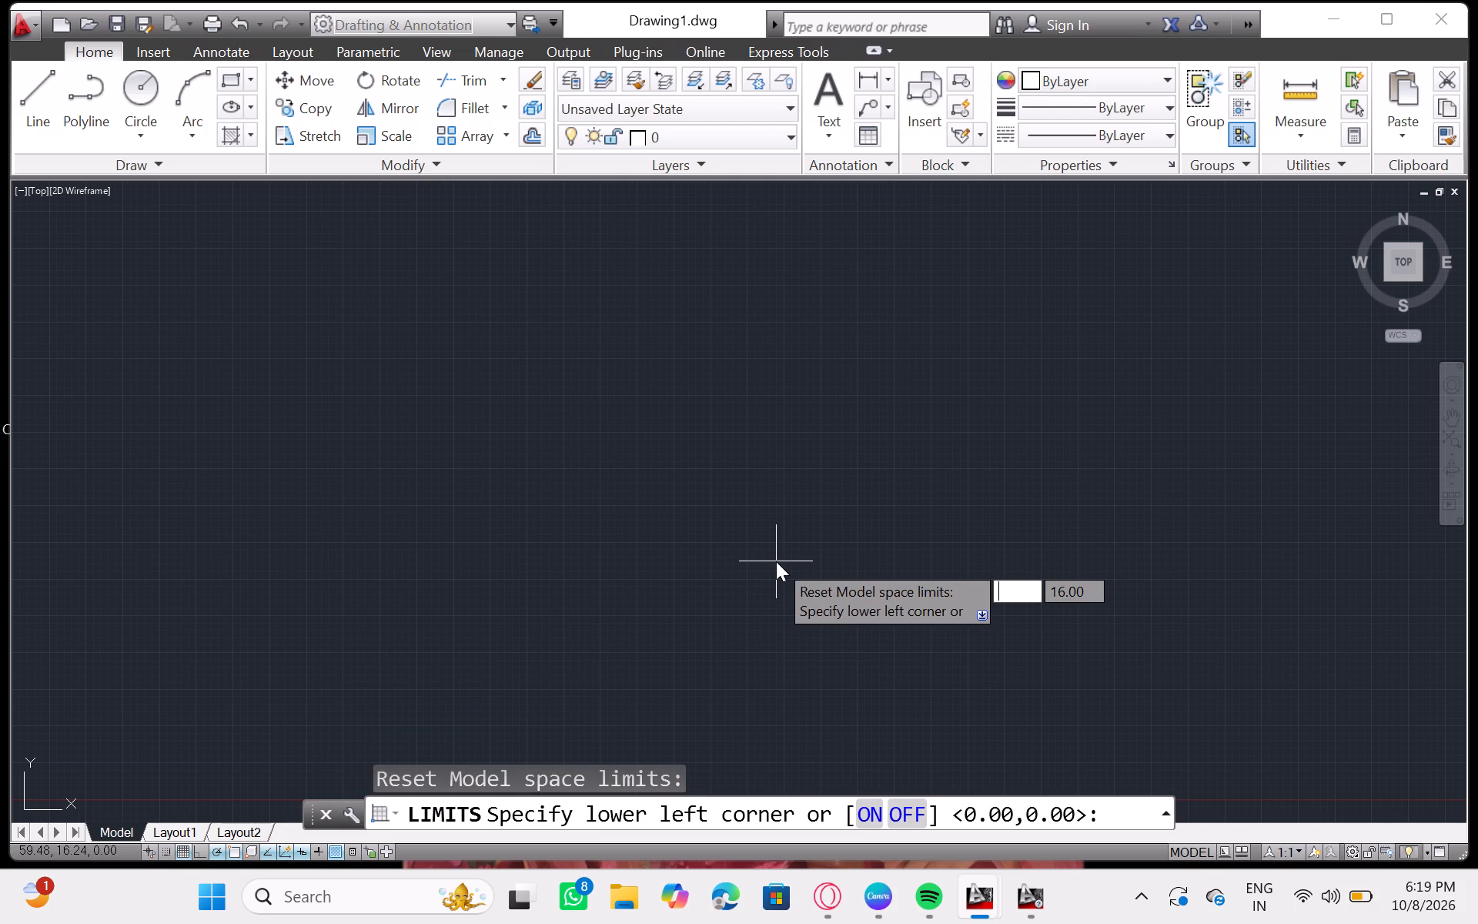
text(0,0)
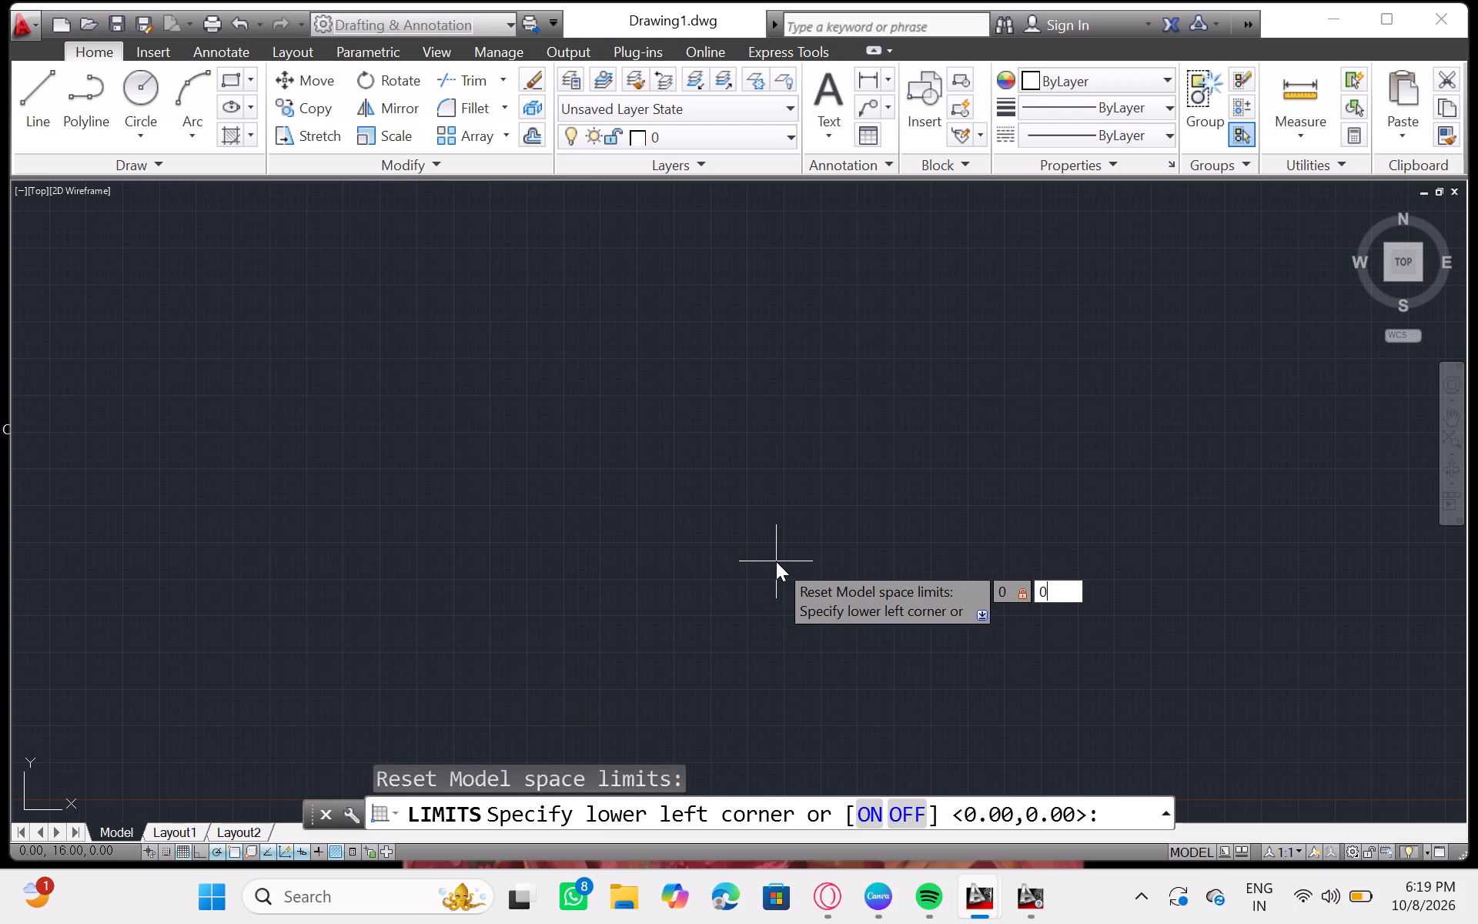
key(Return)
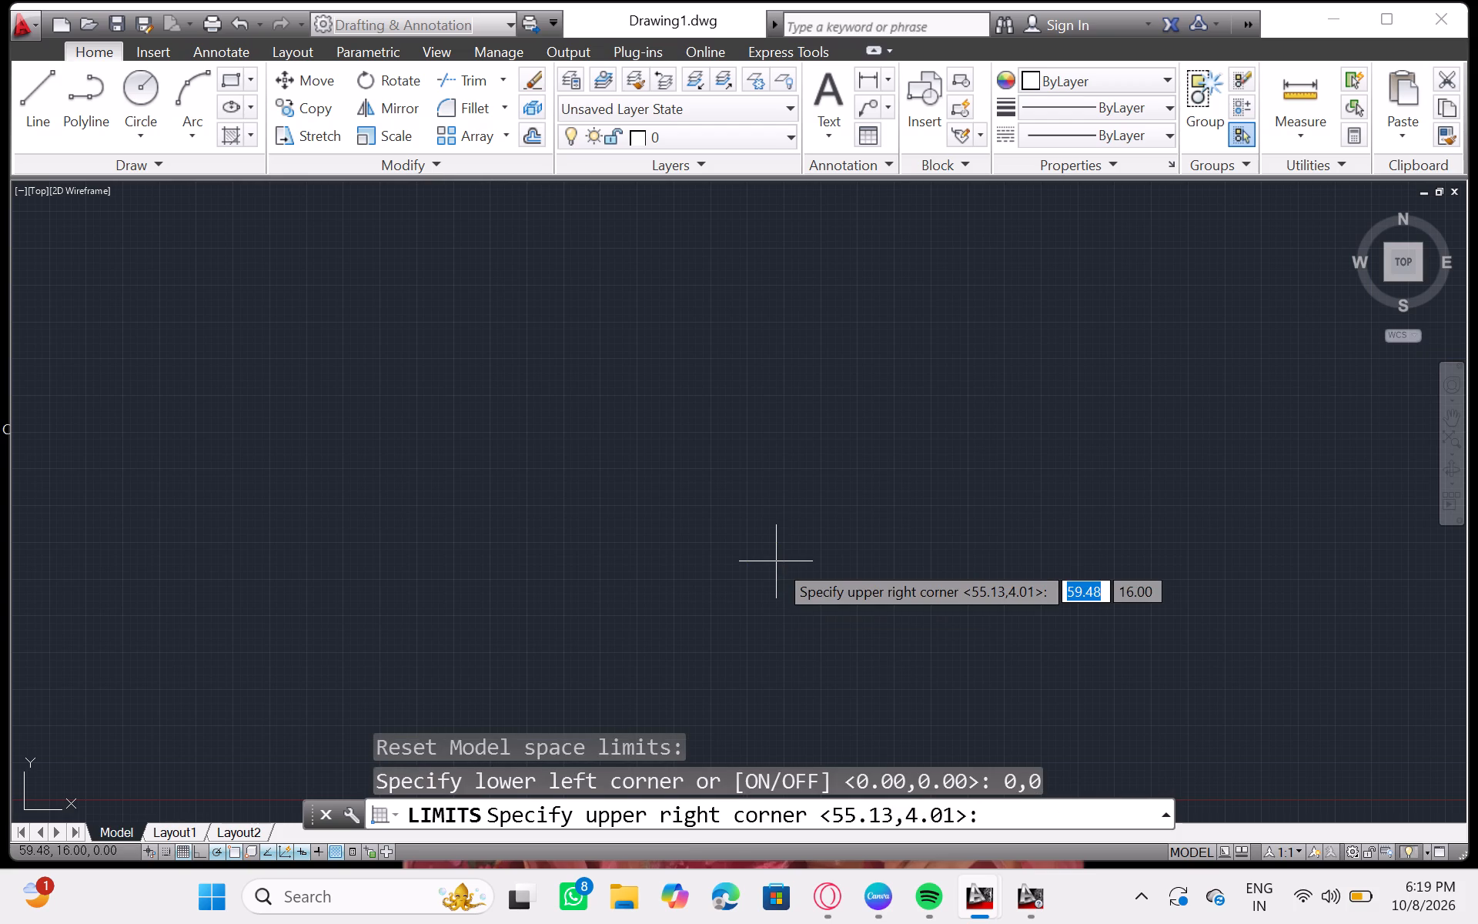
key(BackSpace)
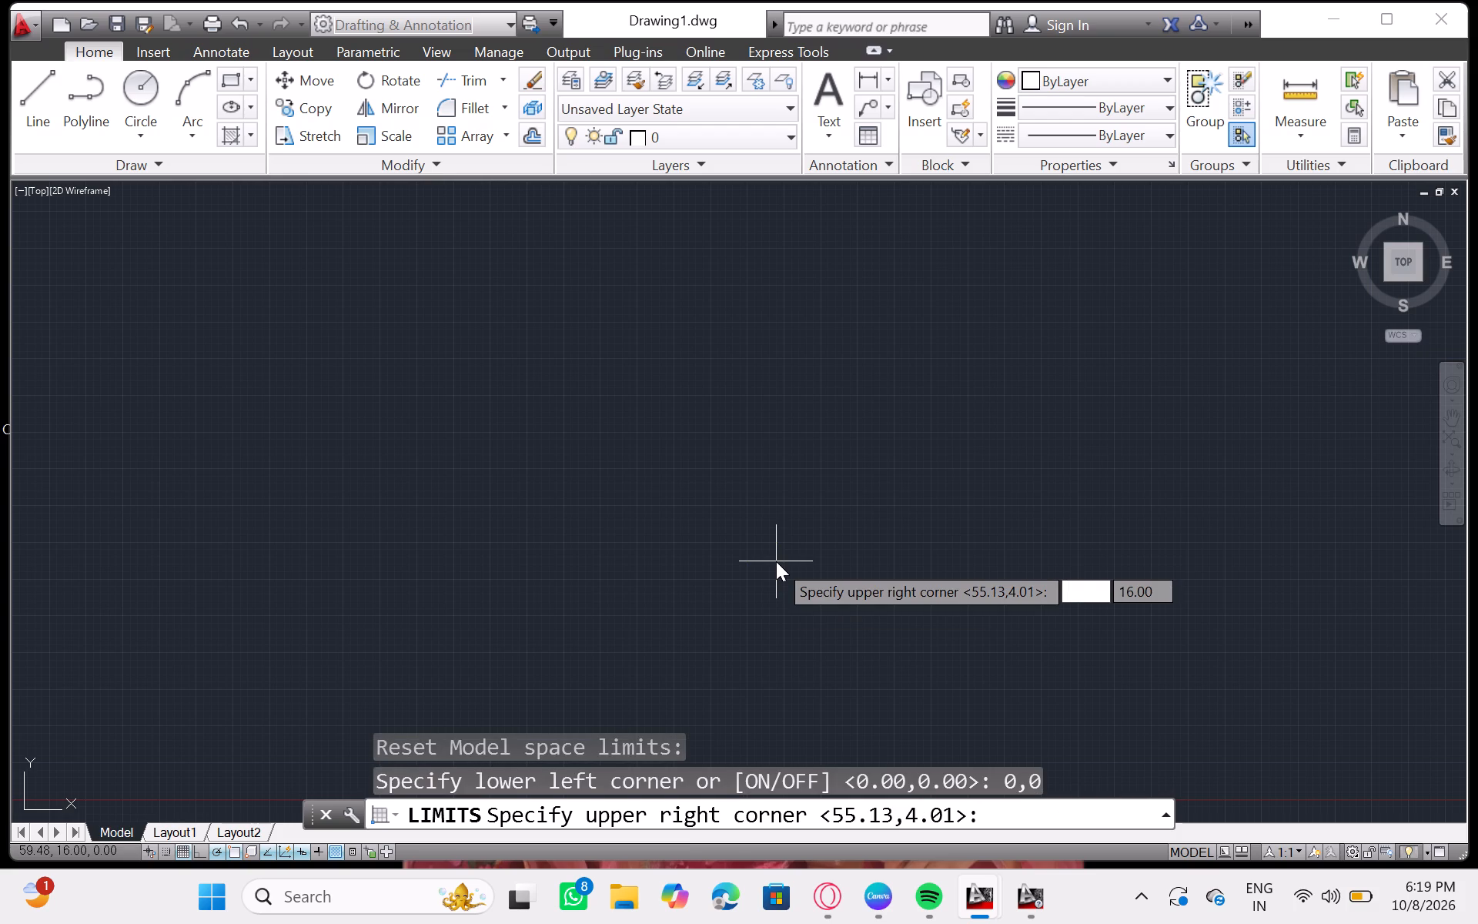
text(150)
text(,1)
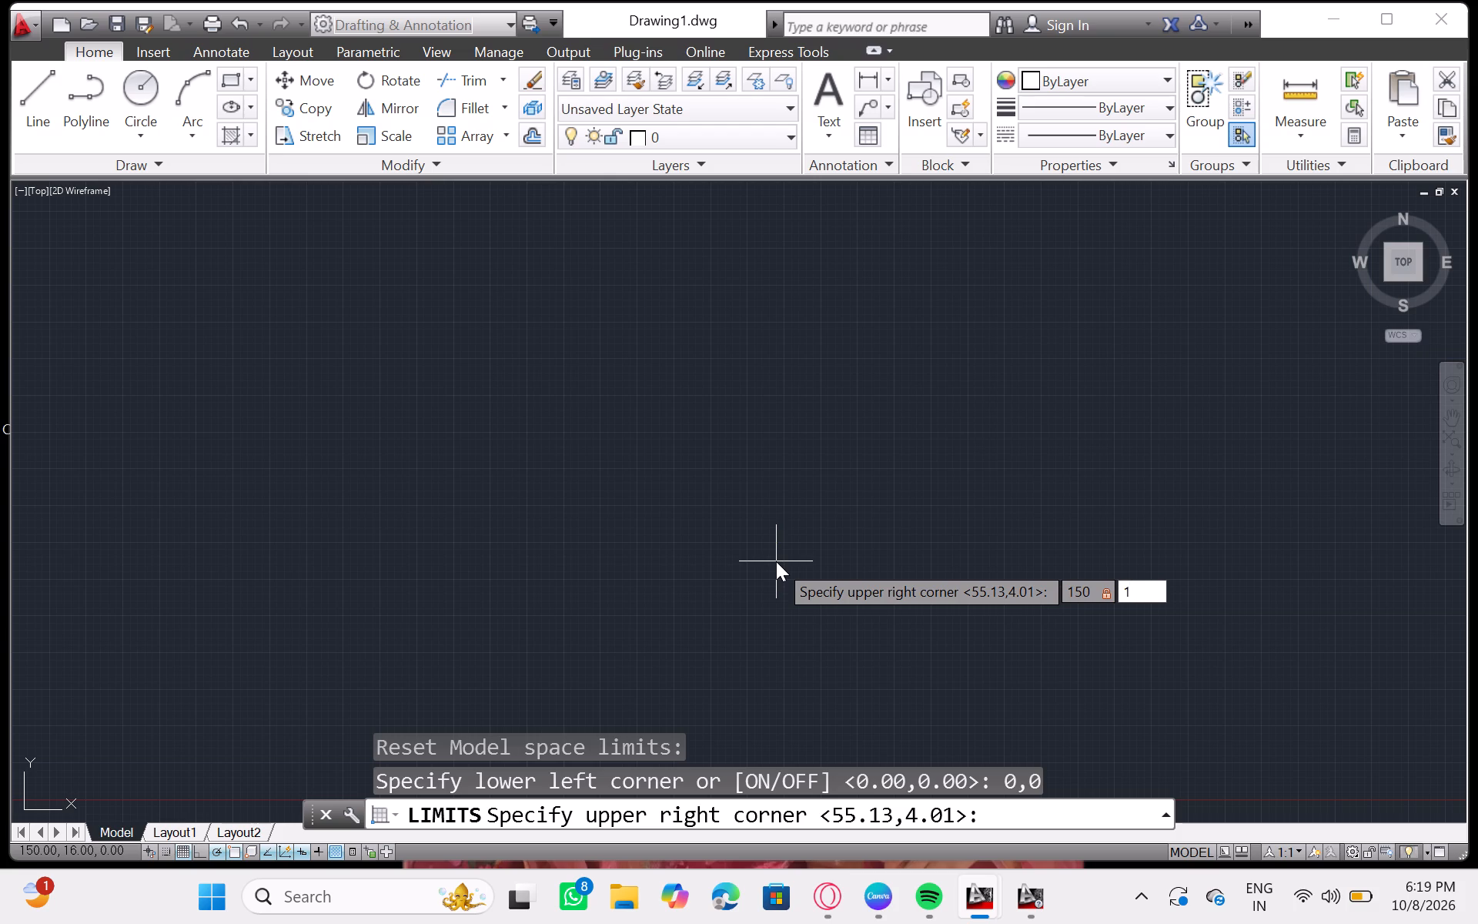
key(5)
key(0)
key(Return)
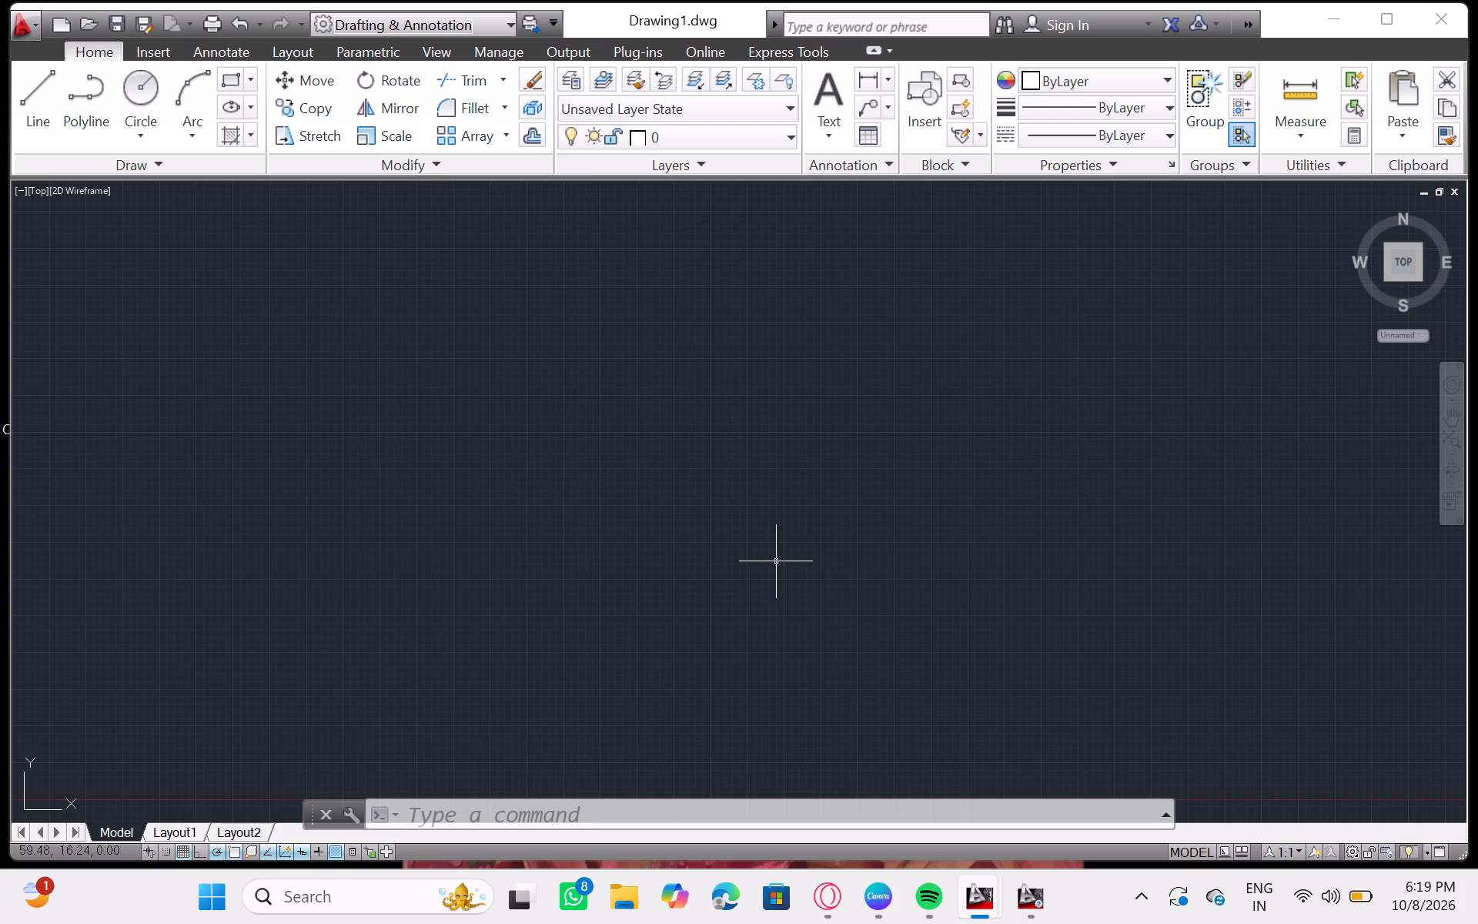
Draw a circle centred at 75,75 with a diameter of 80 mm.
key(c)
key(Return)
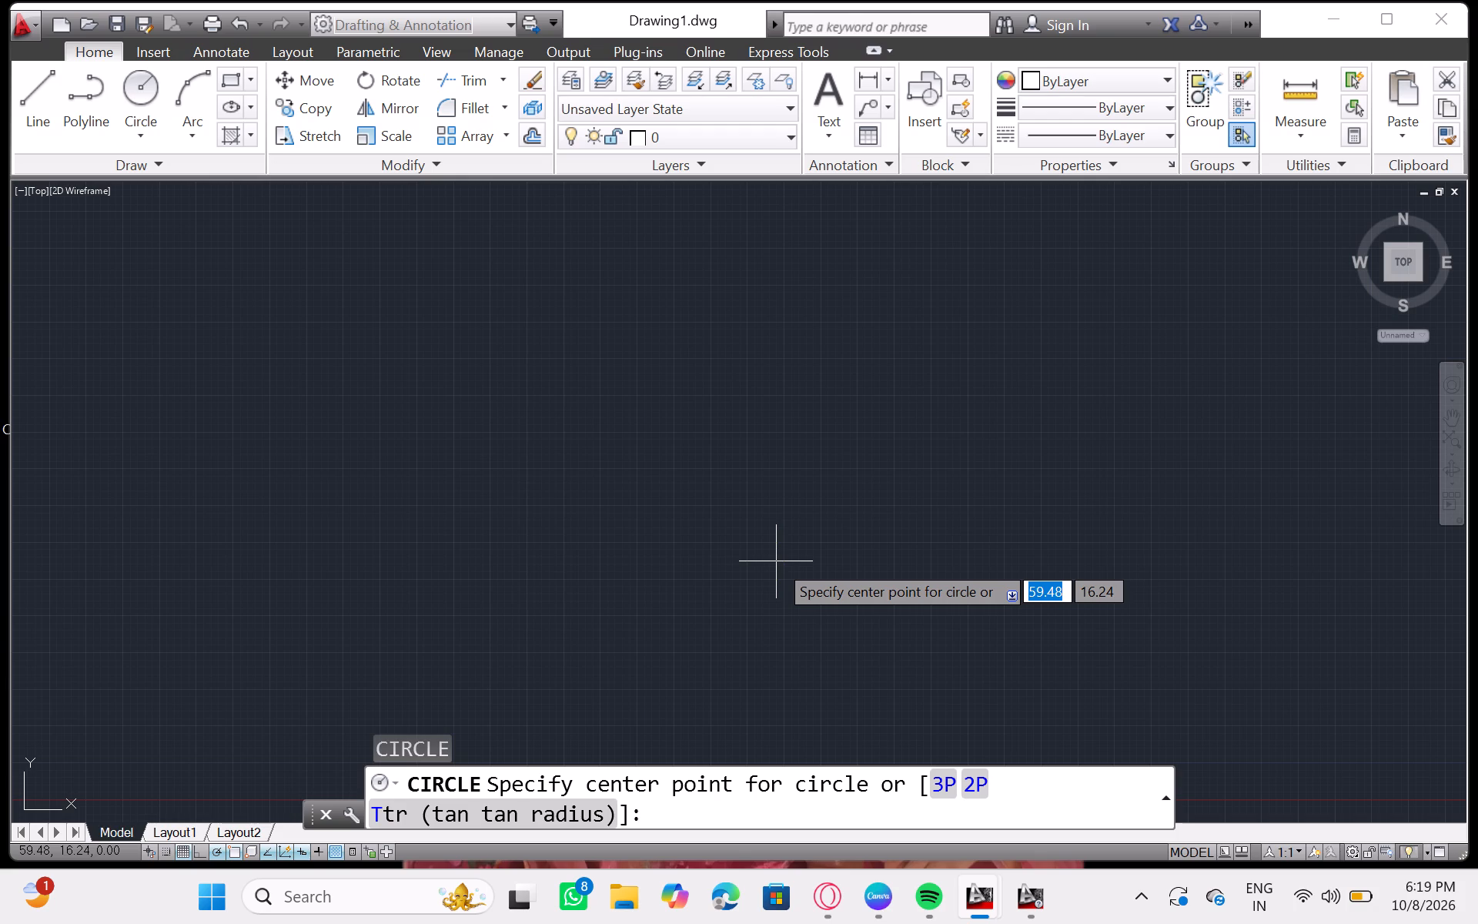
text(75)
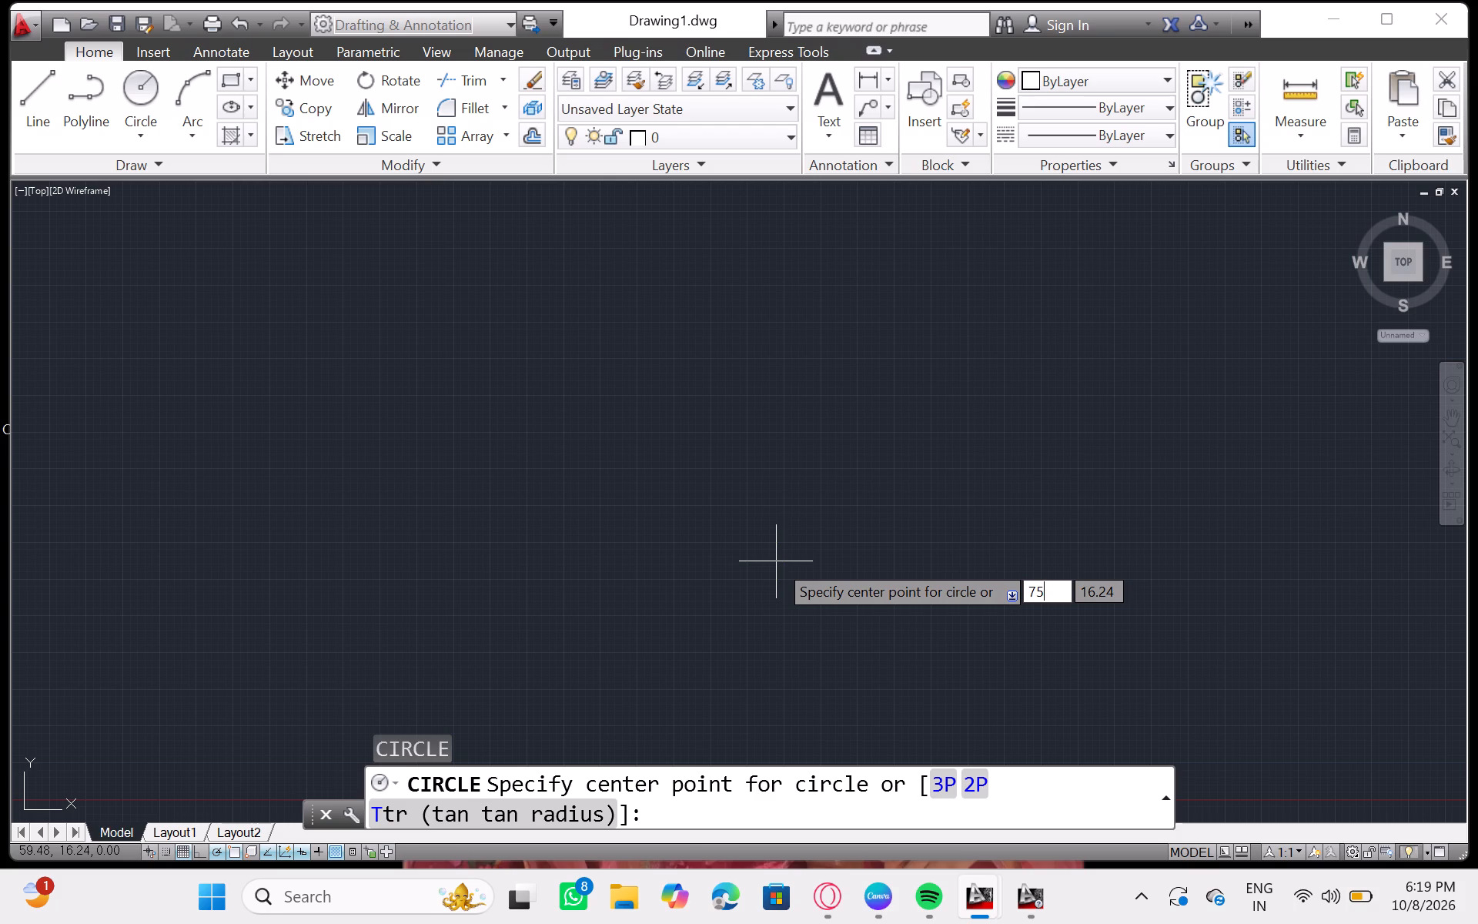
key(comma)
text(75)
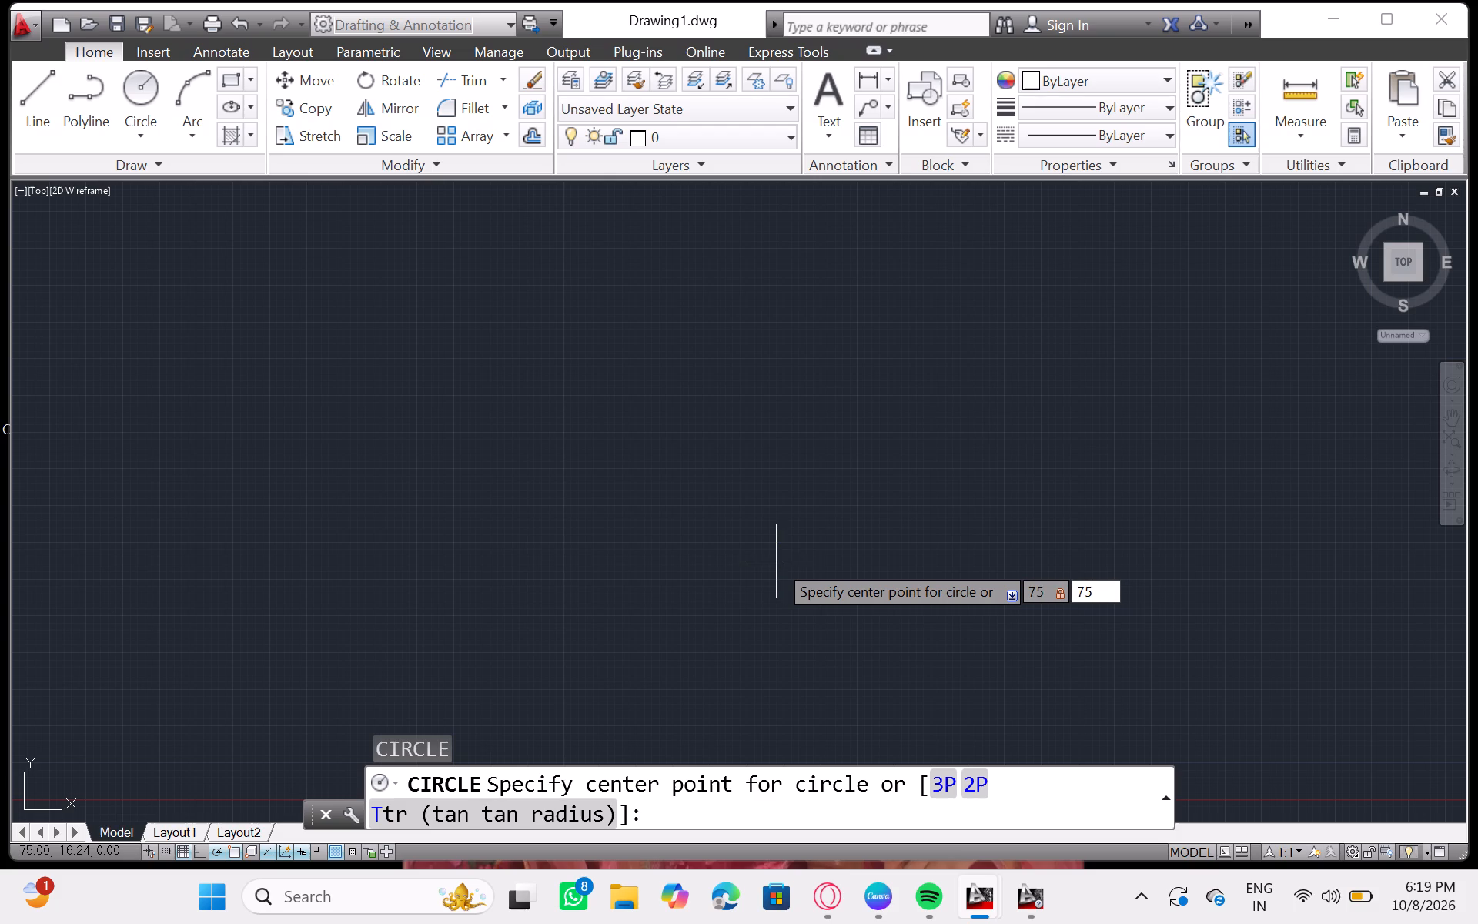
key(Return)
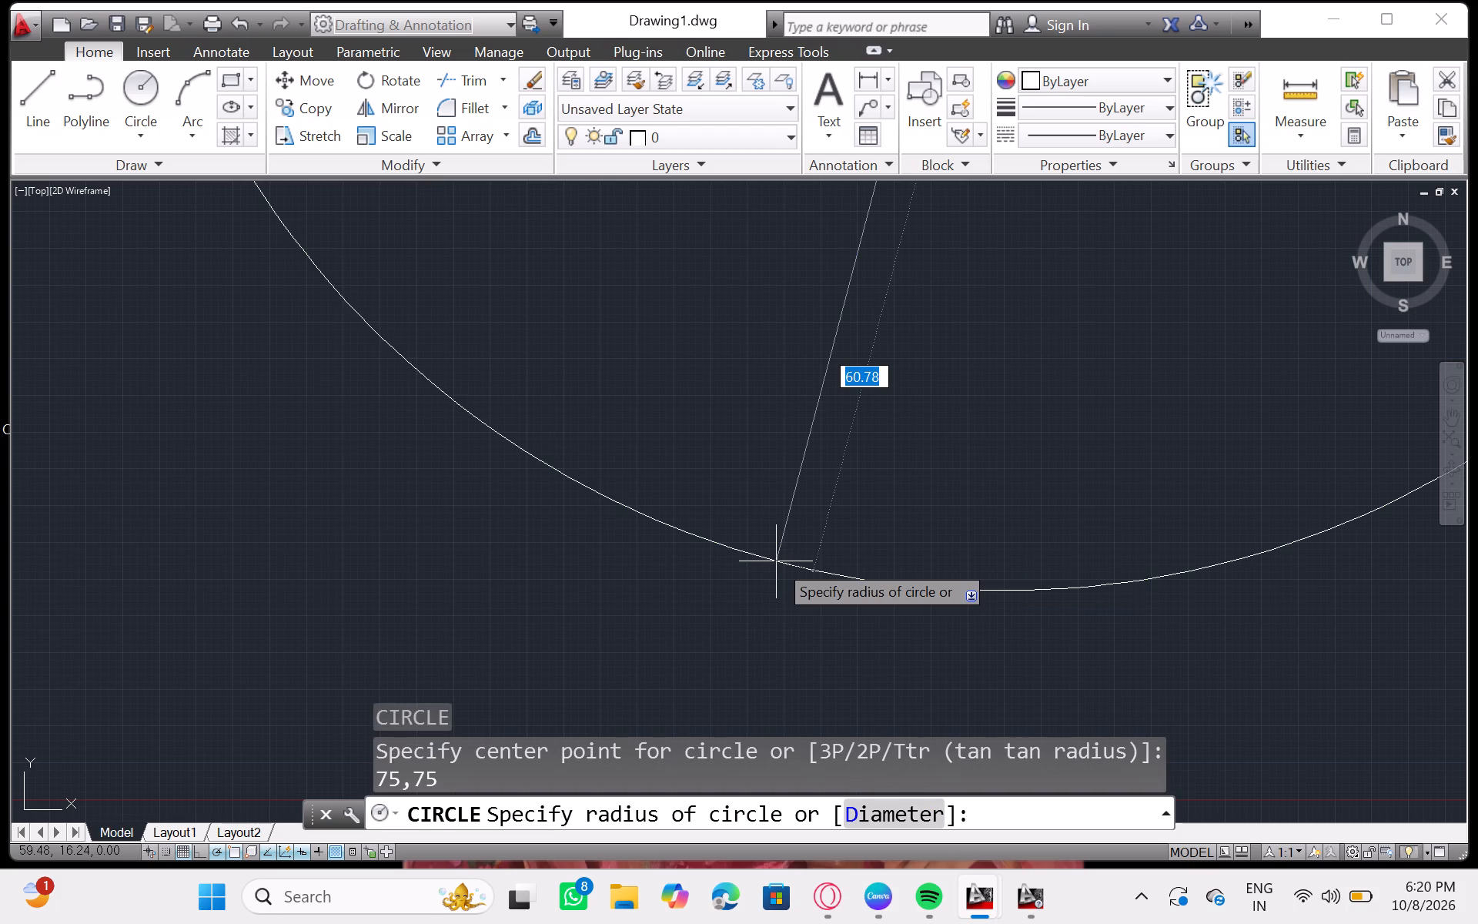
key(d)
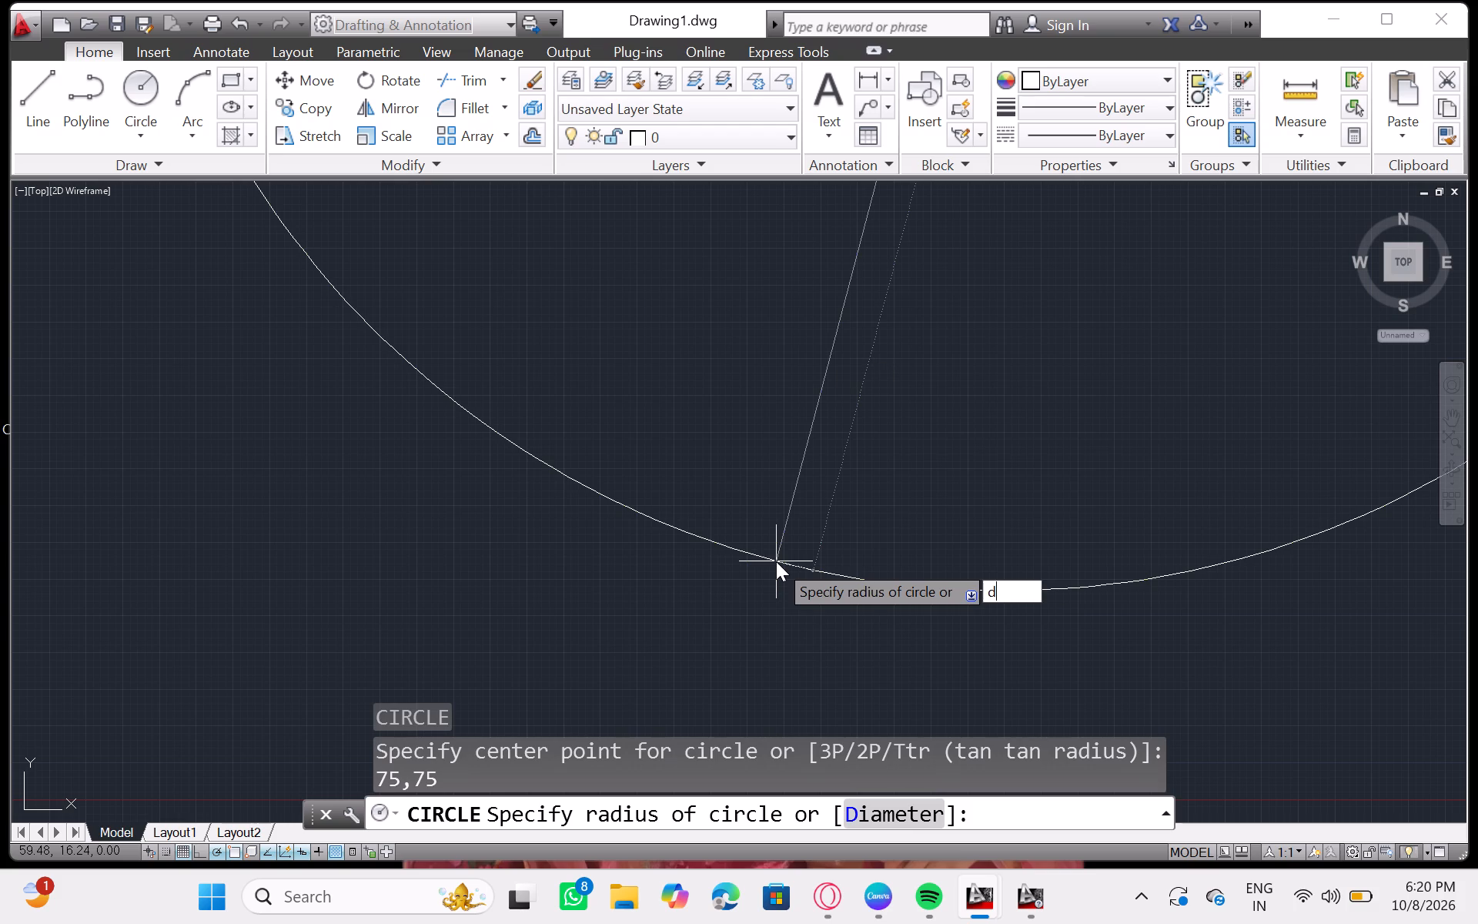
key(Return)
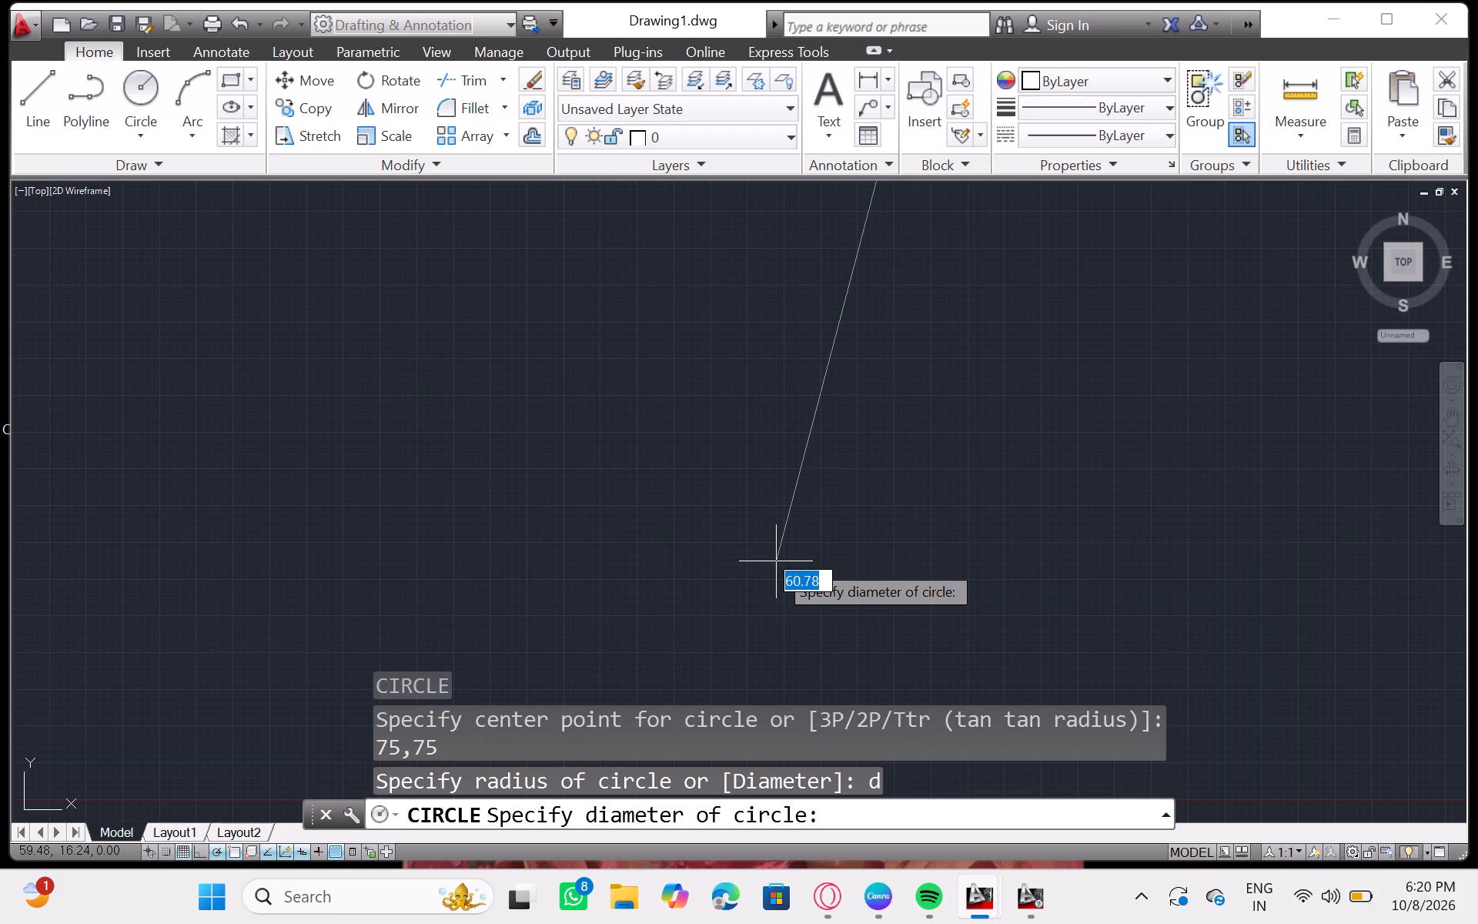
text(80)
key(Return)
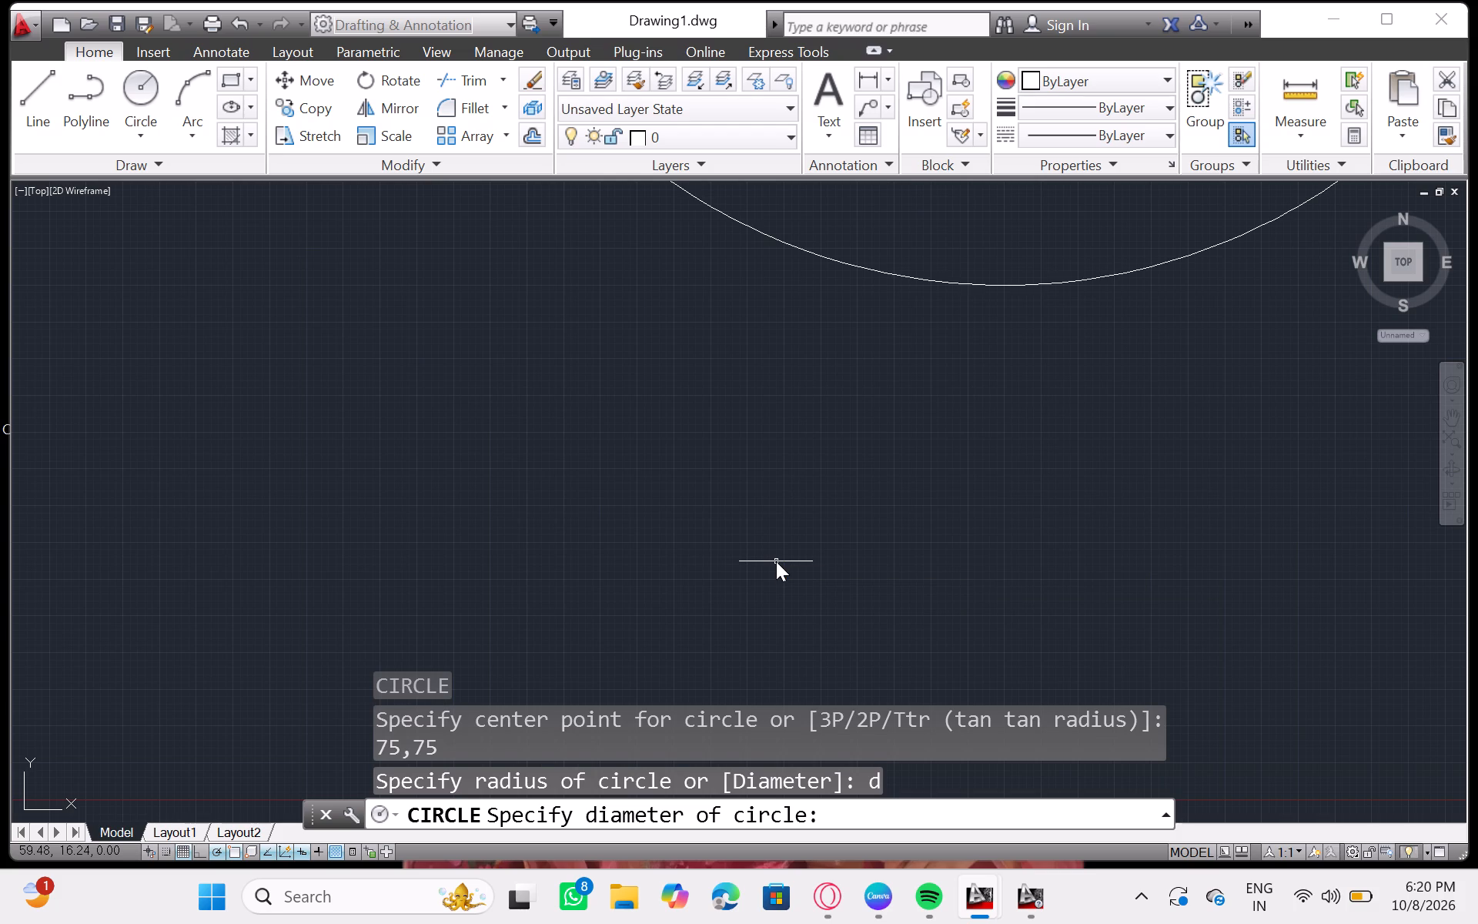
Draw a second circle centred at 75,75 with a diameter of 64 mm.
scroll(776, 561, down, 5)
scroll(776, 561, up, 2)
scroll(776, 561, down, 4)
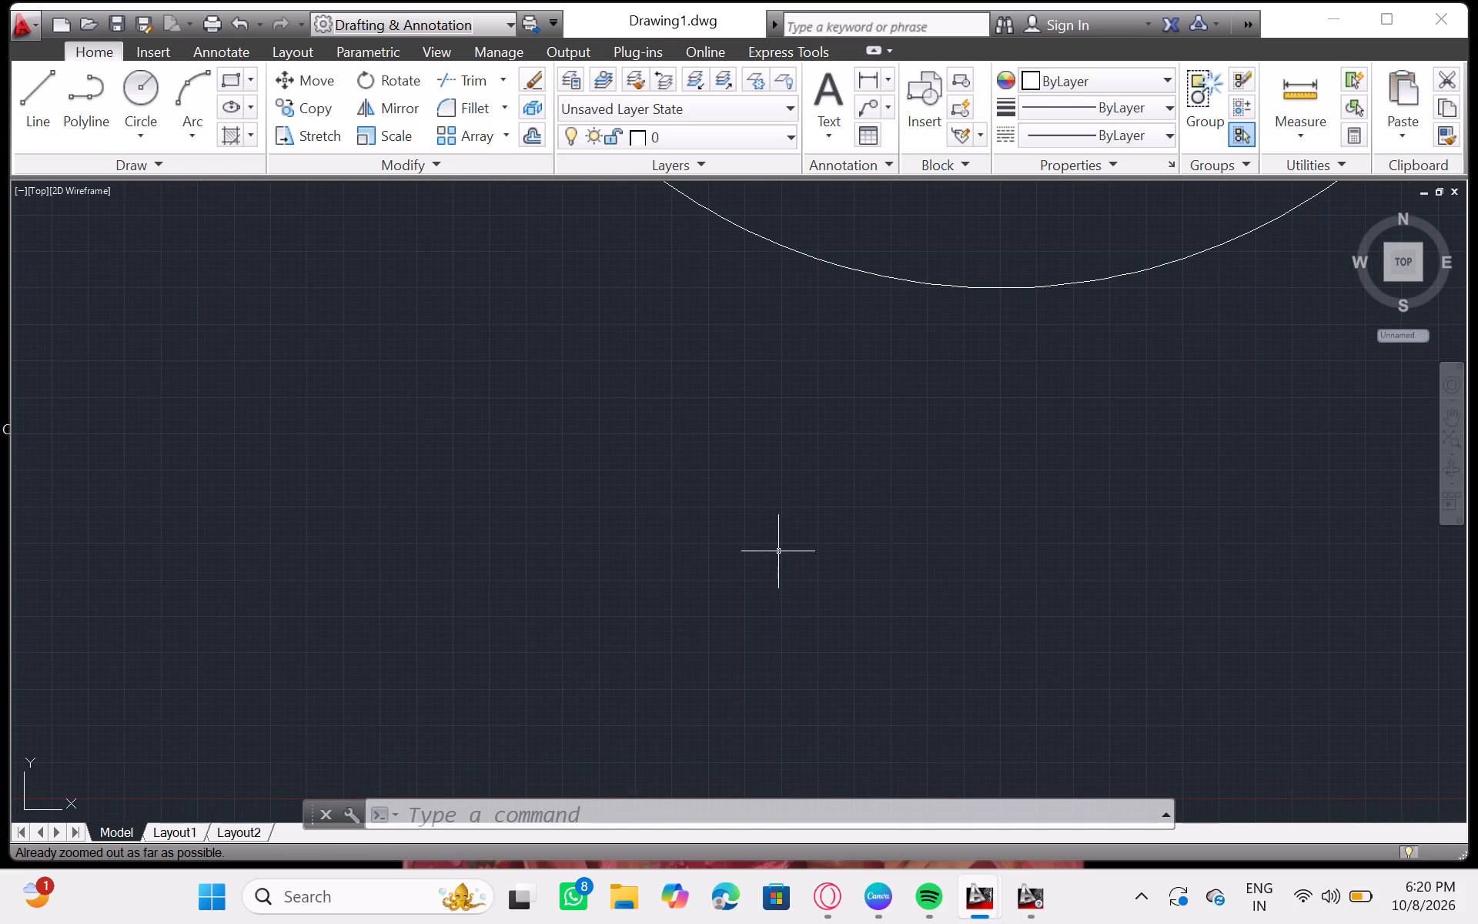
key(c)
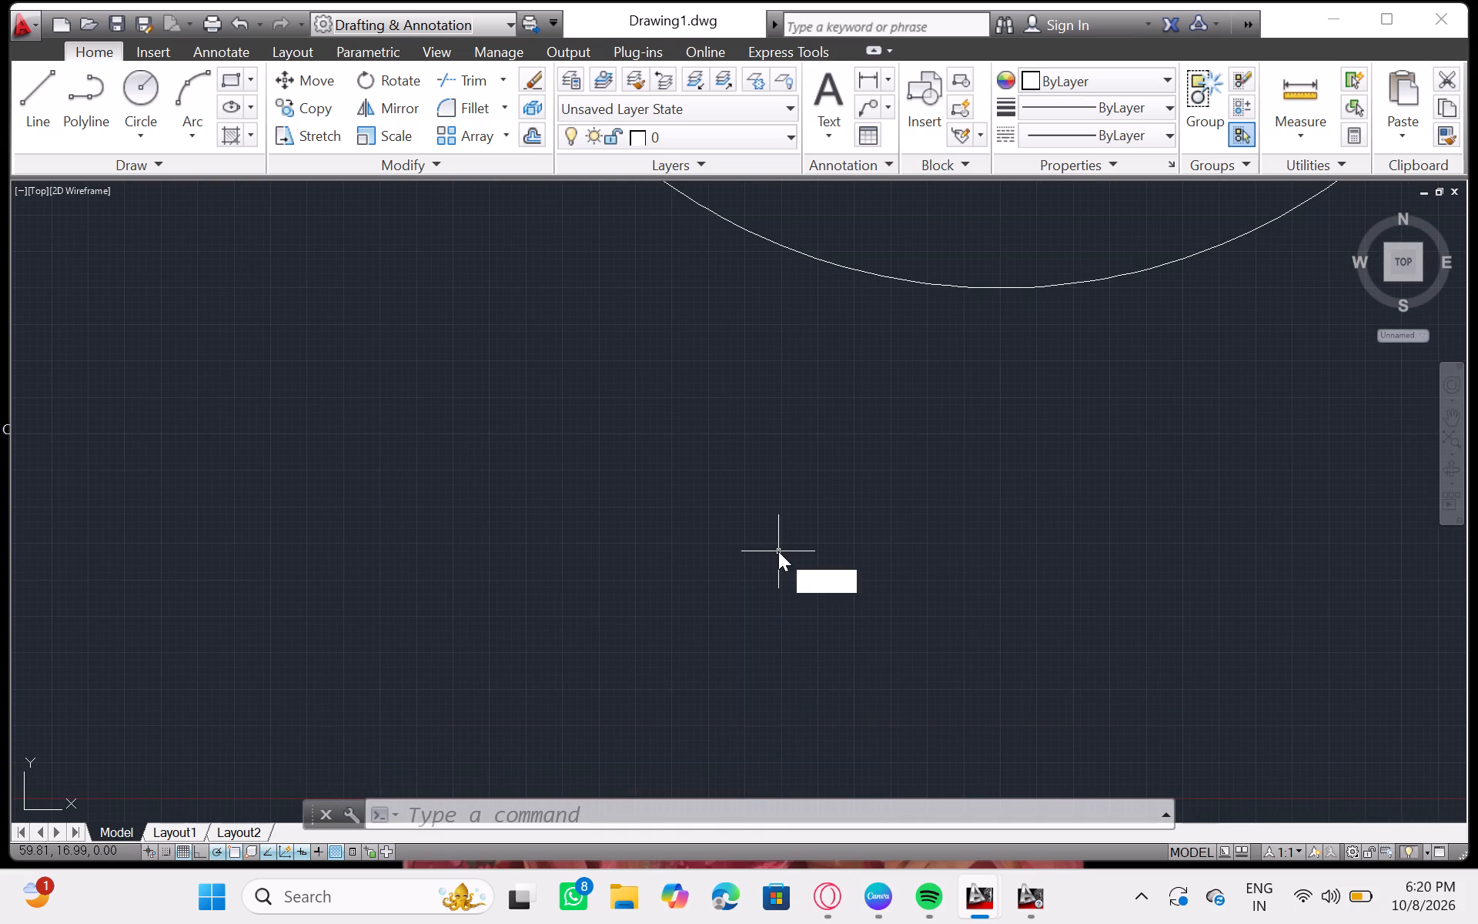
key(Return)
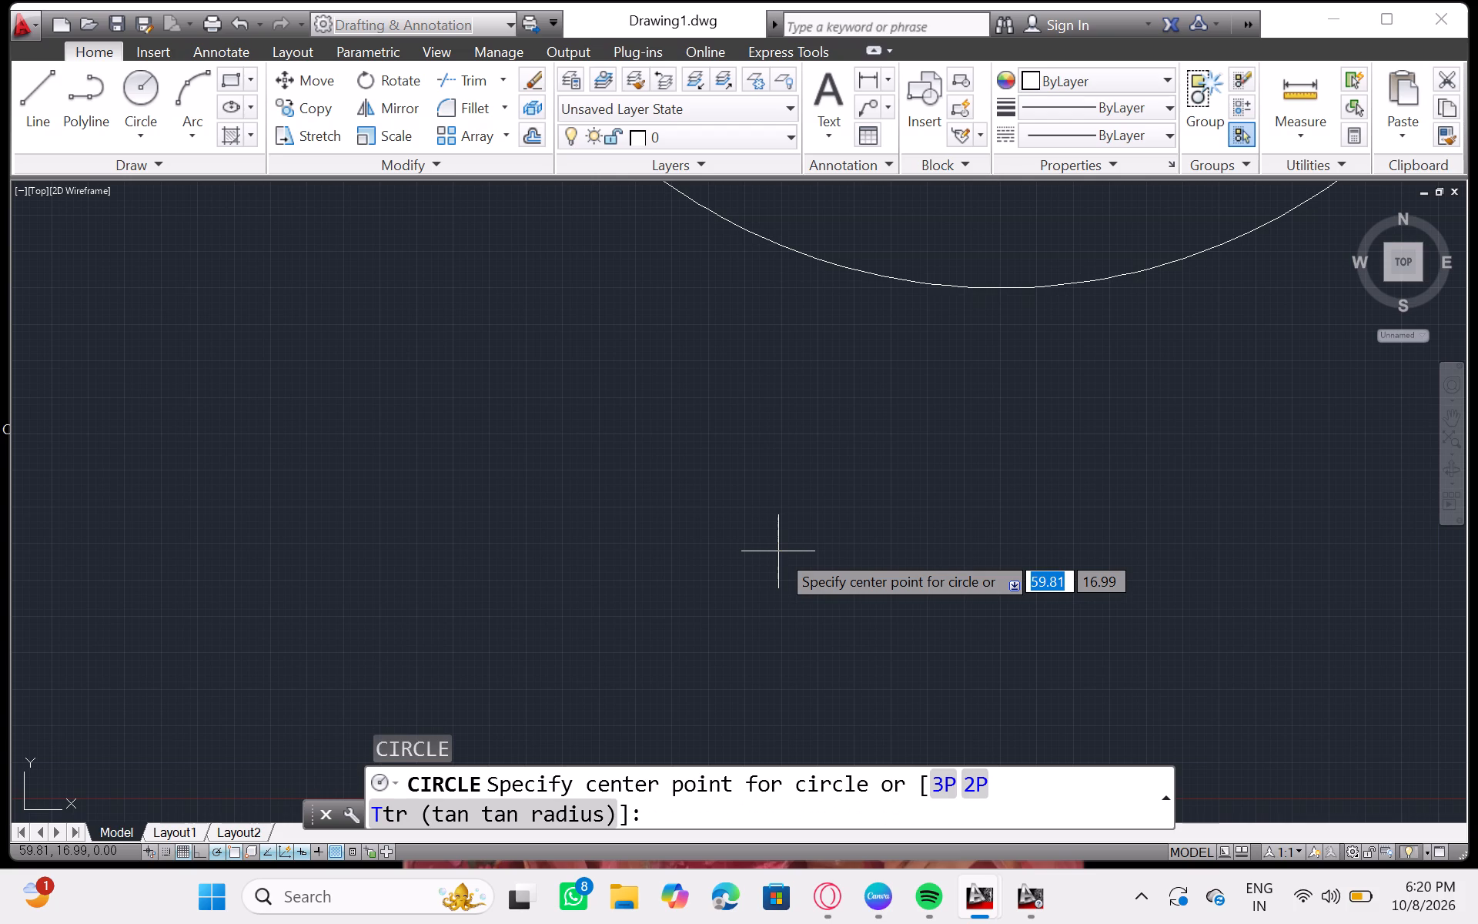
text(75)
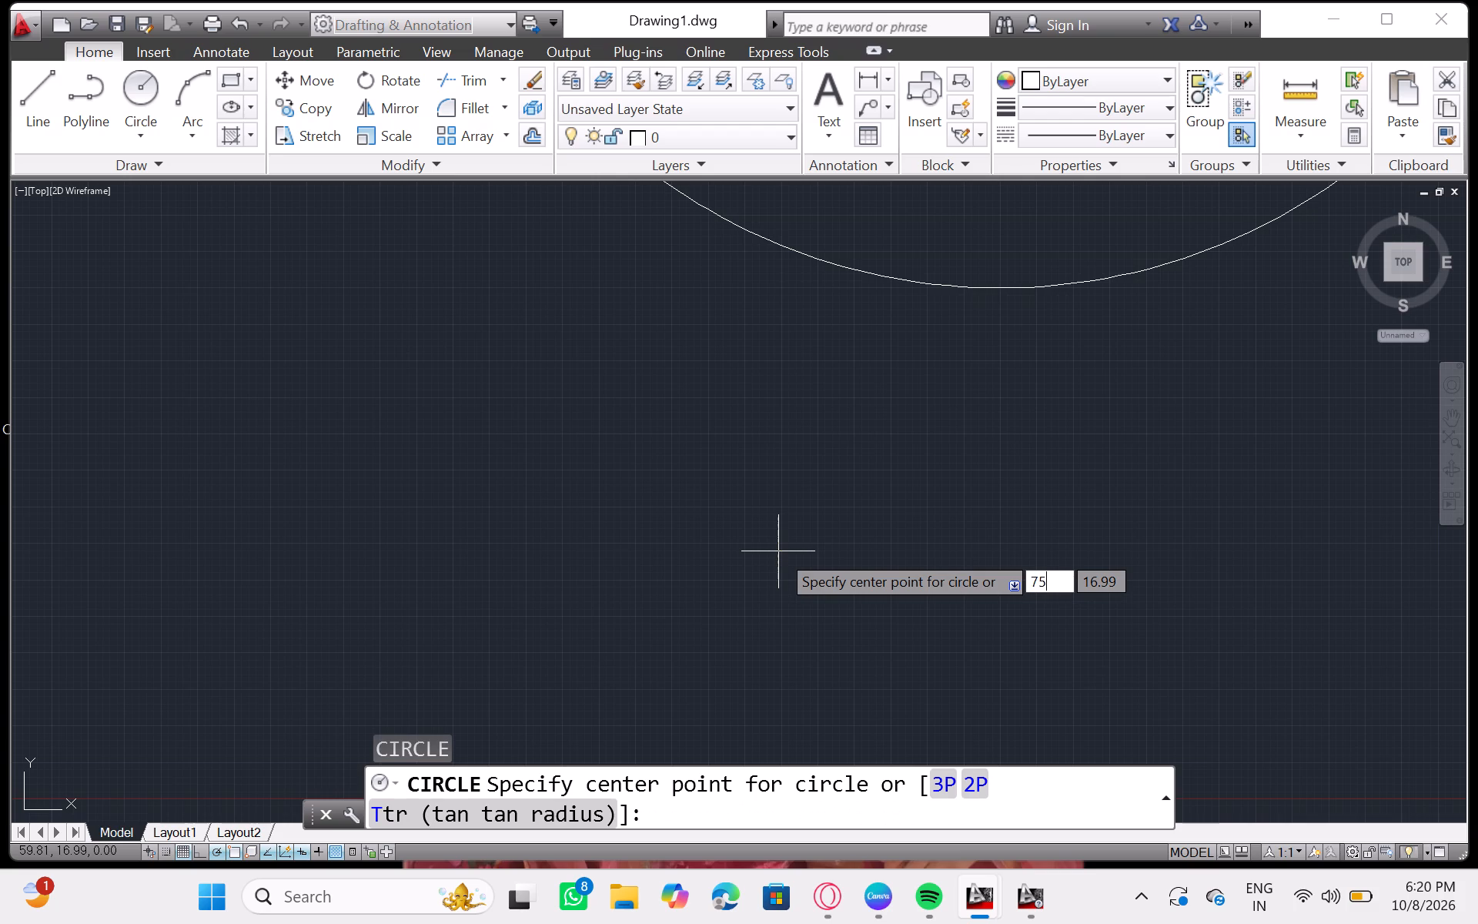
key(comma)
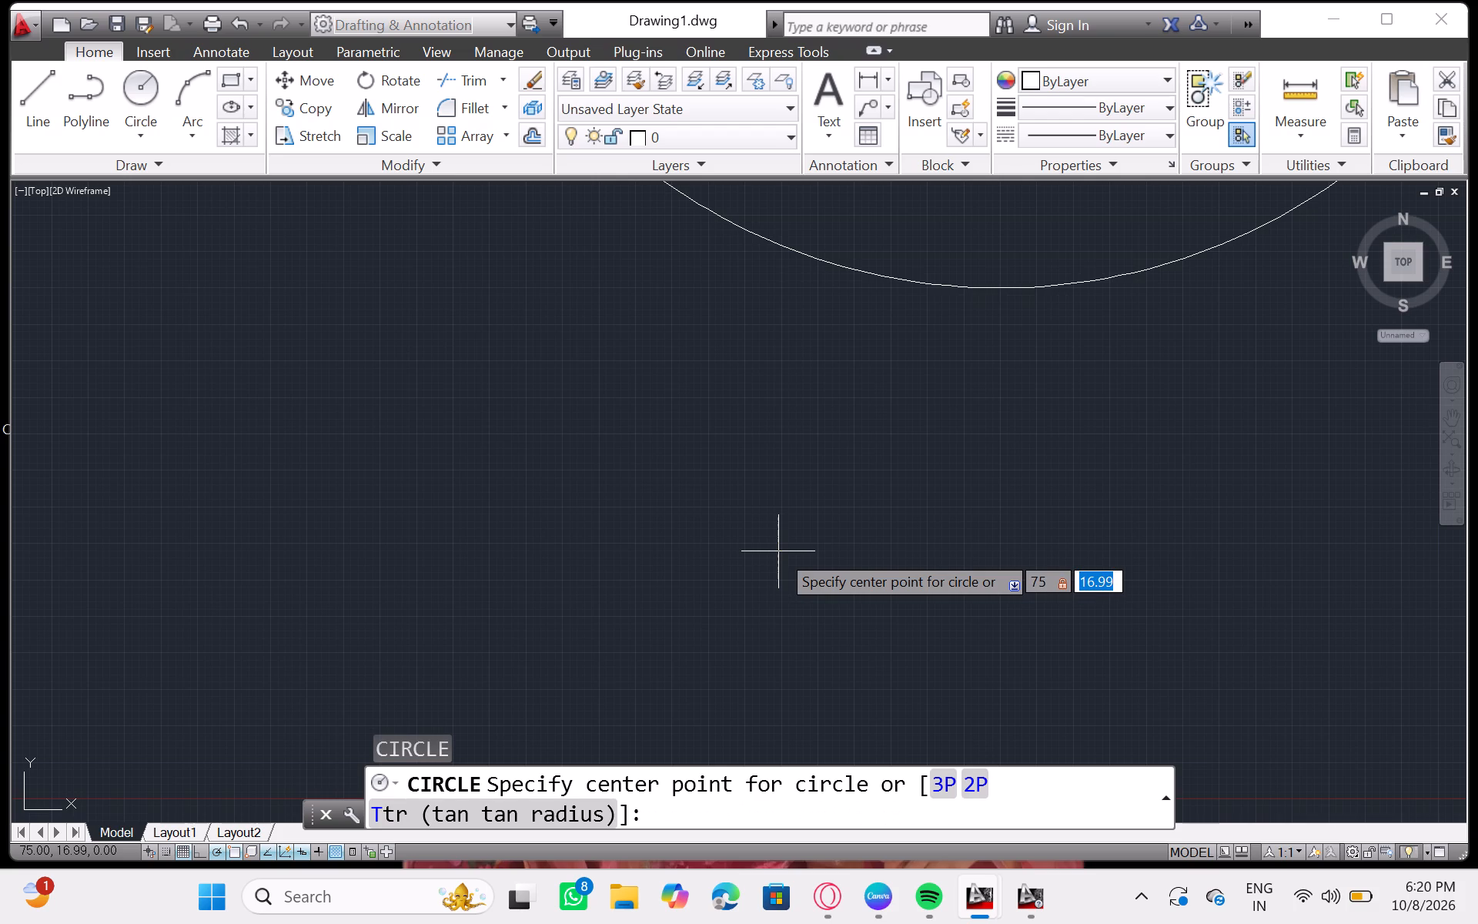
text(75)
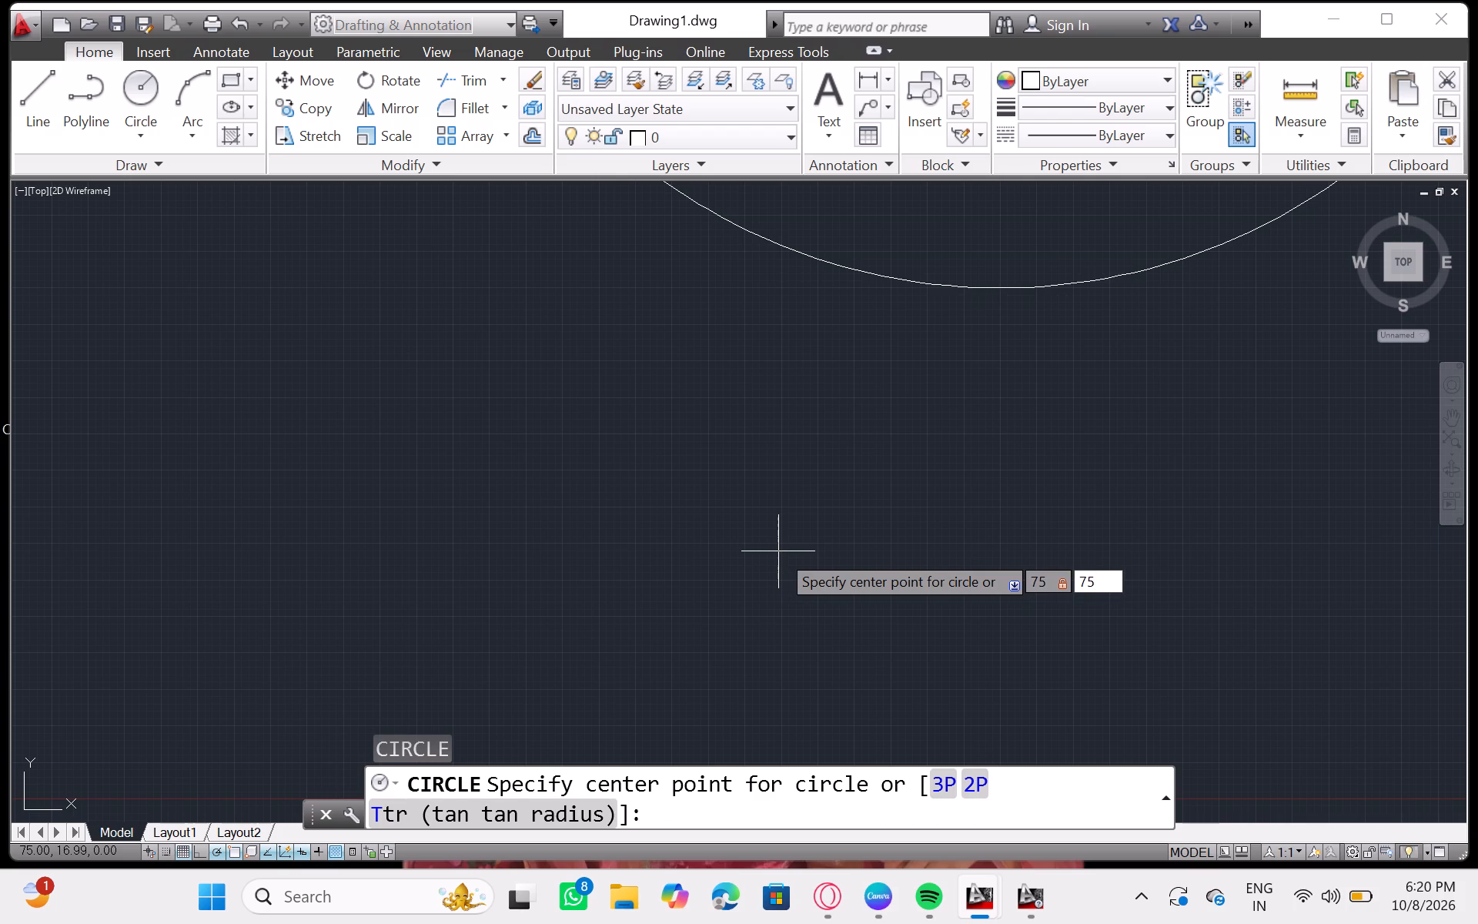
key(Return)
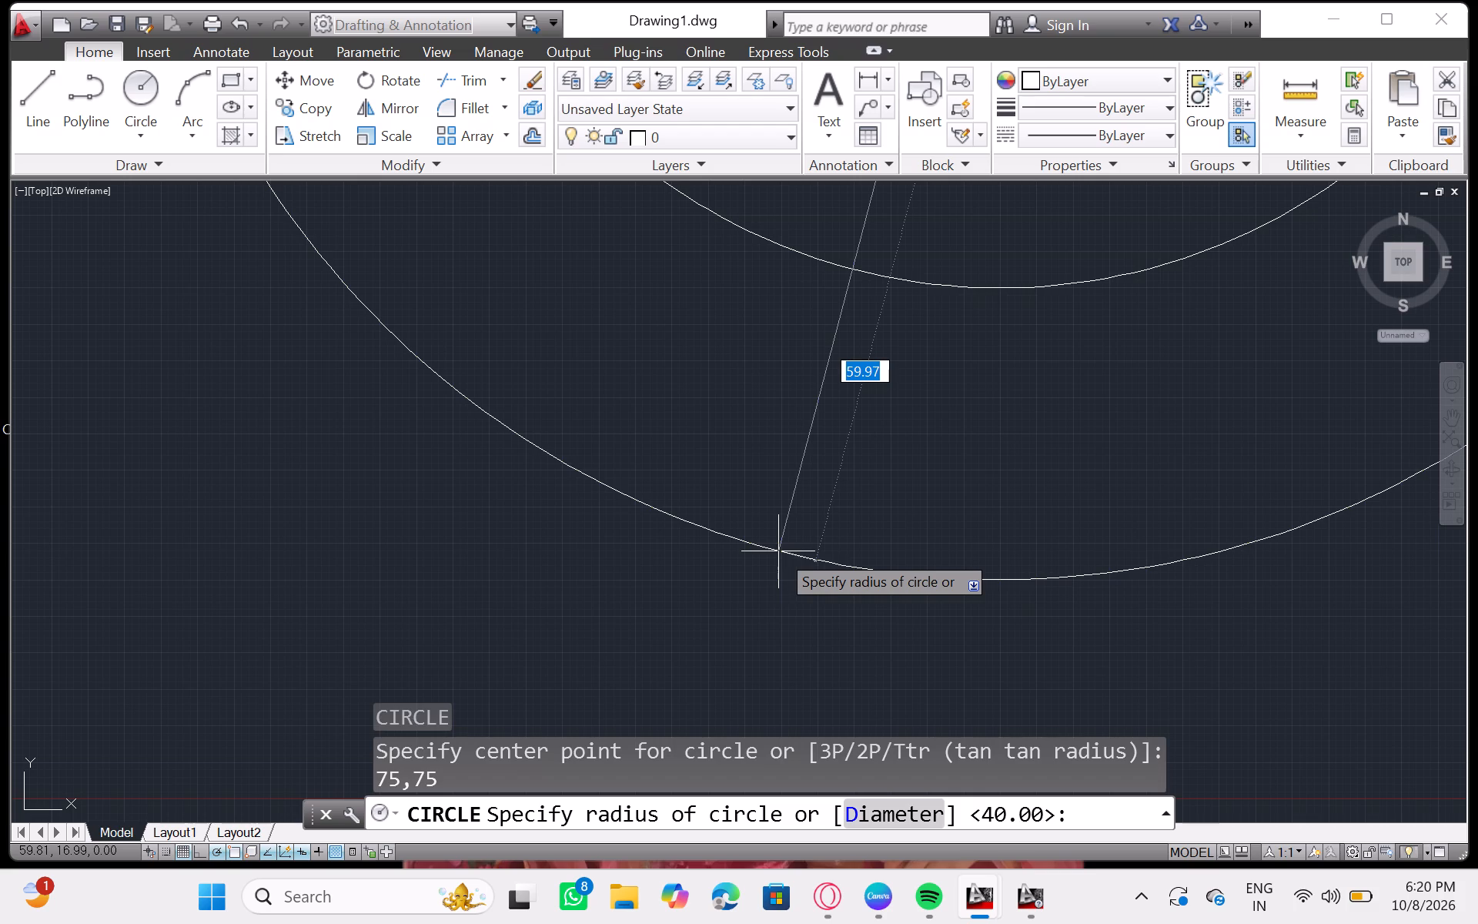
key(d)
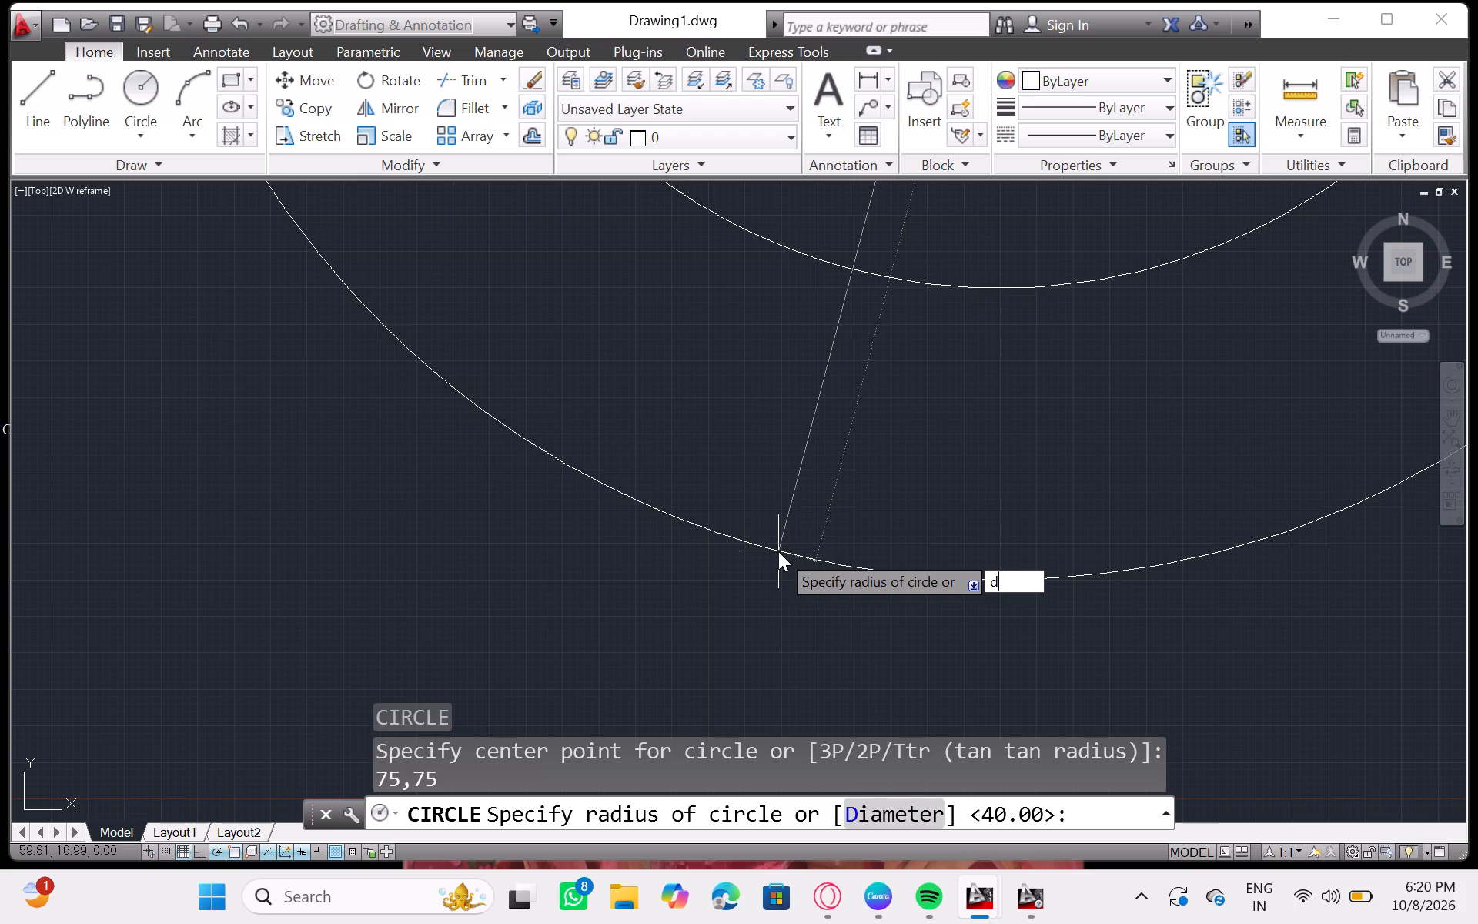
key(Return)
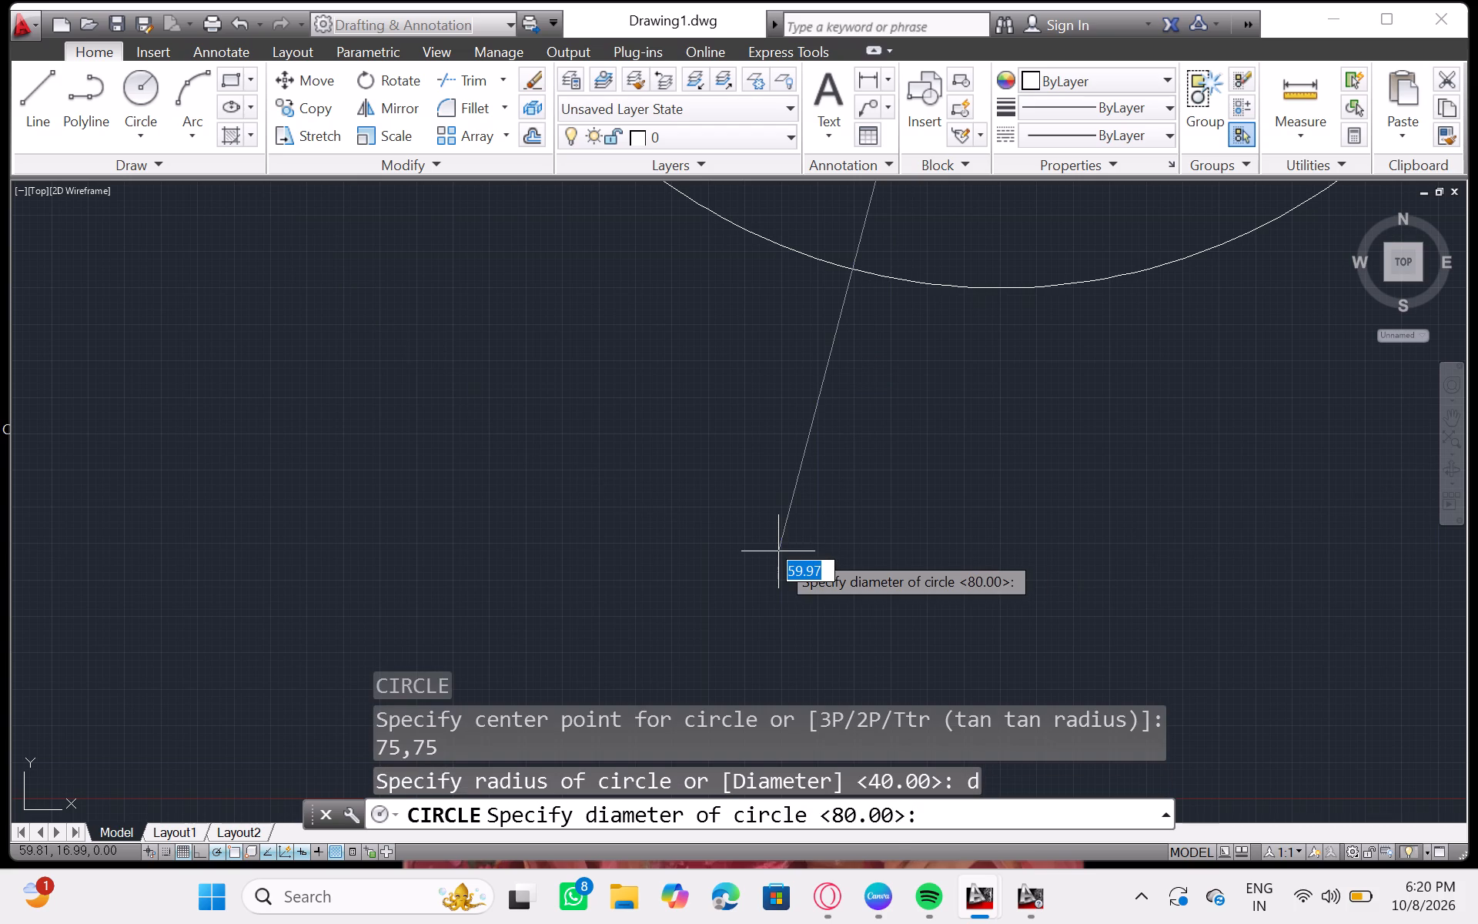
text(64)
key(Return)
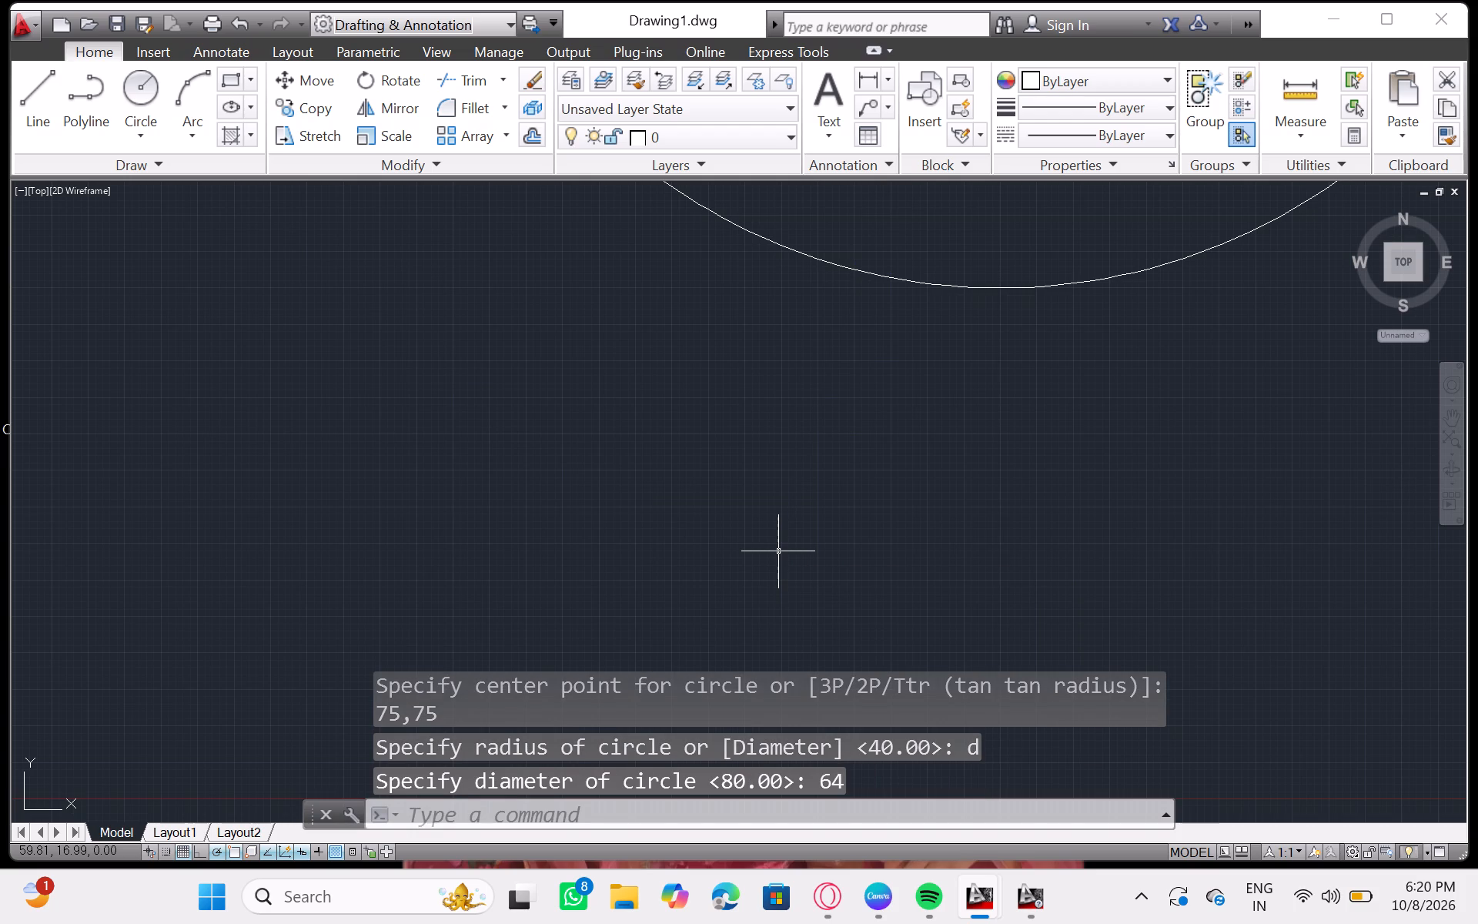
Centre the view on 75,75 with a height of 42 using the Zoom command's Center option.
scroll(777, 541, down, 1)
scroll(777, 541, up, 1)
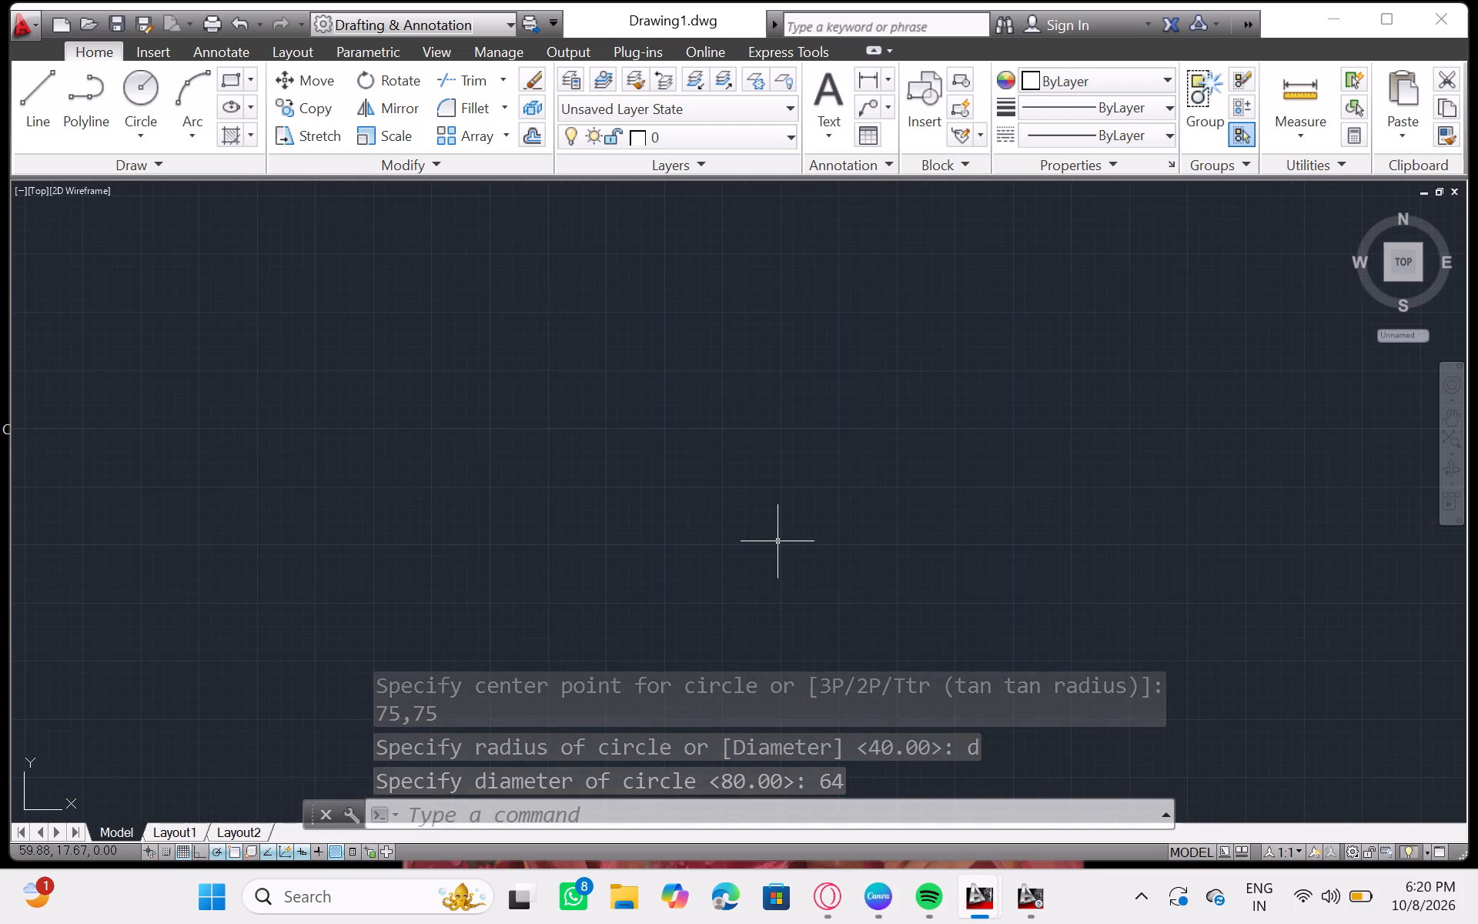
scroll(777, 541, down, 4)
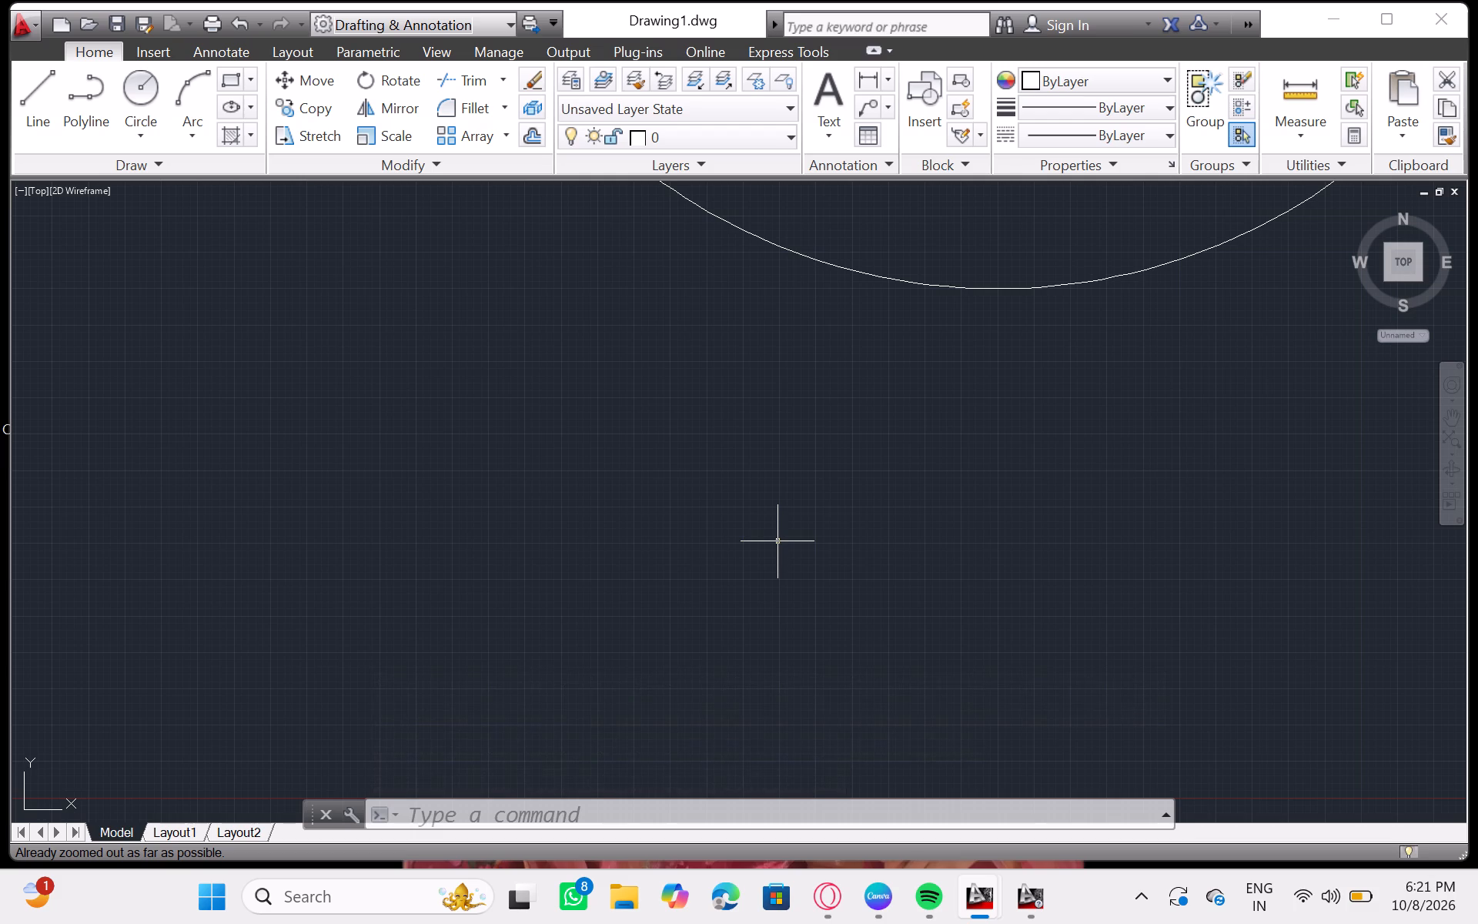
key(z)
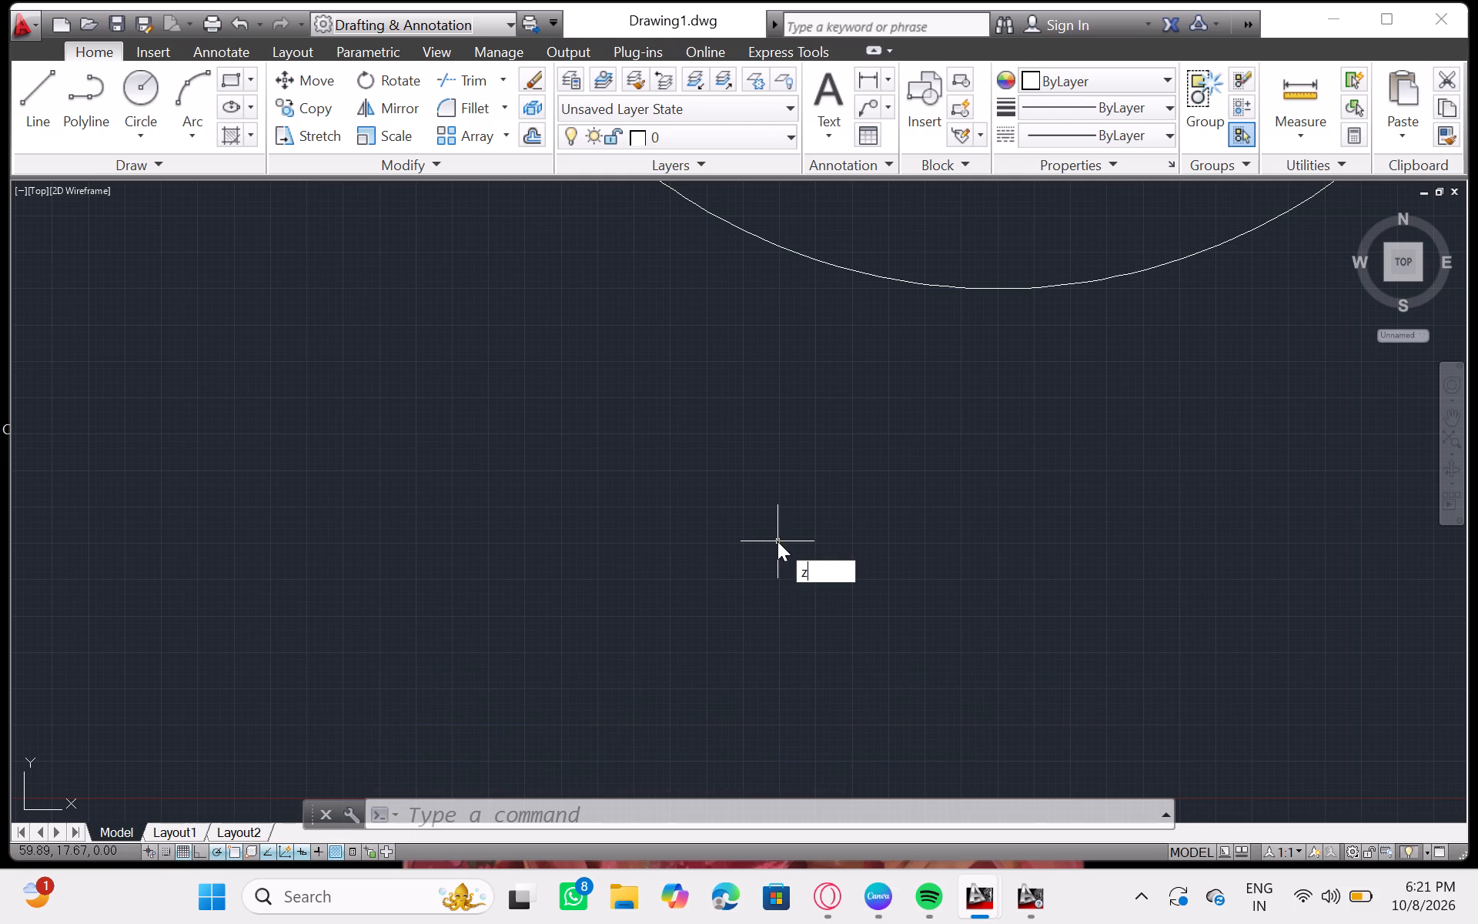
key(Return)
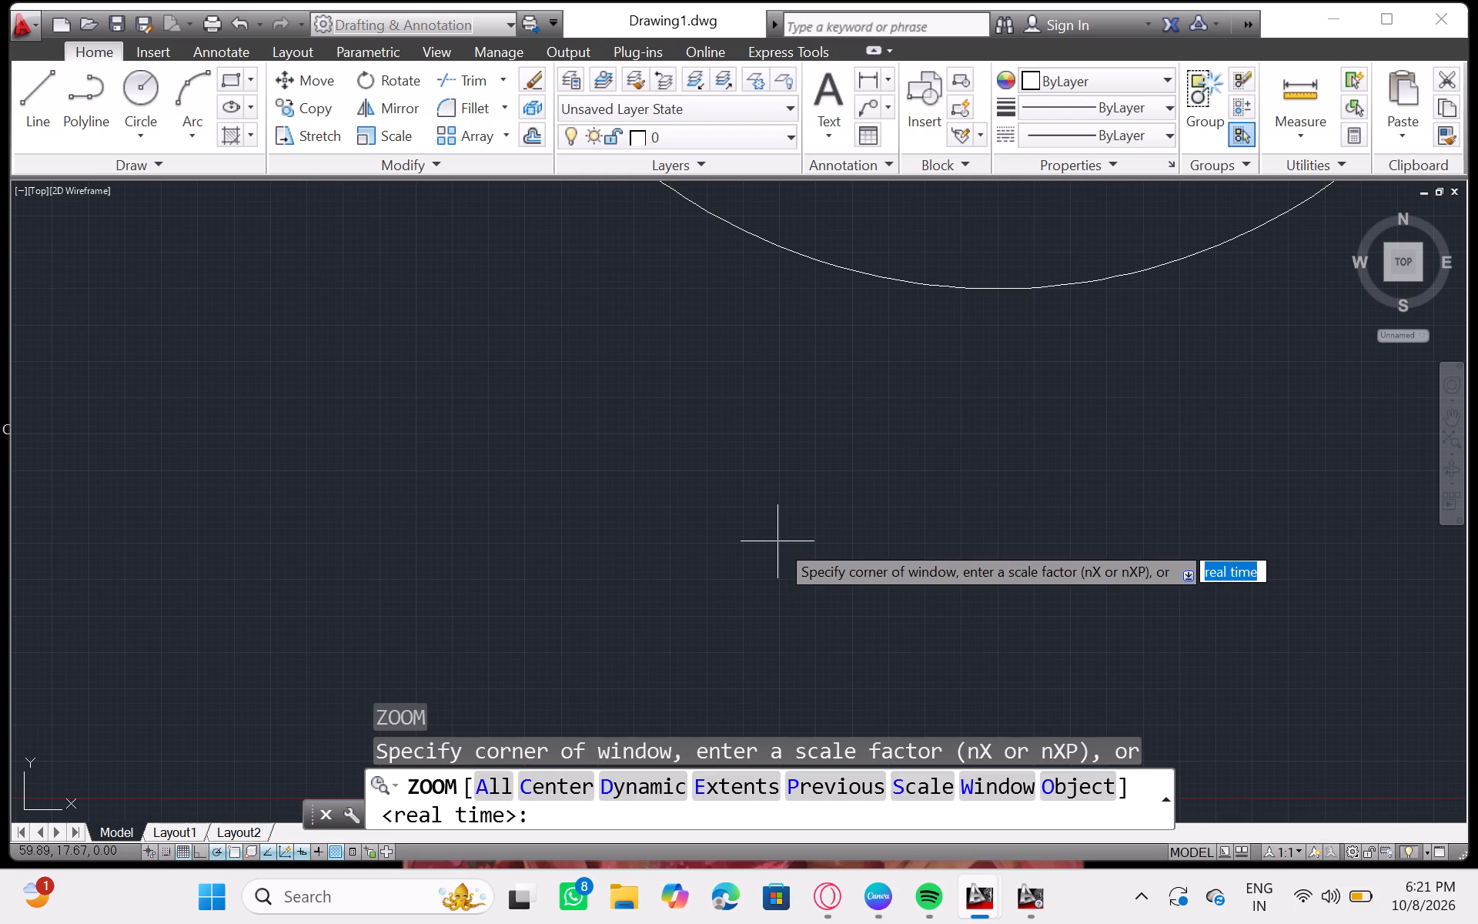
scroll(777, 541, up, 2)
scroll(777, 541, down, 4)
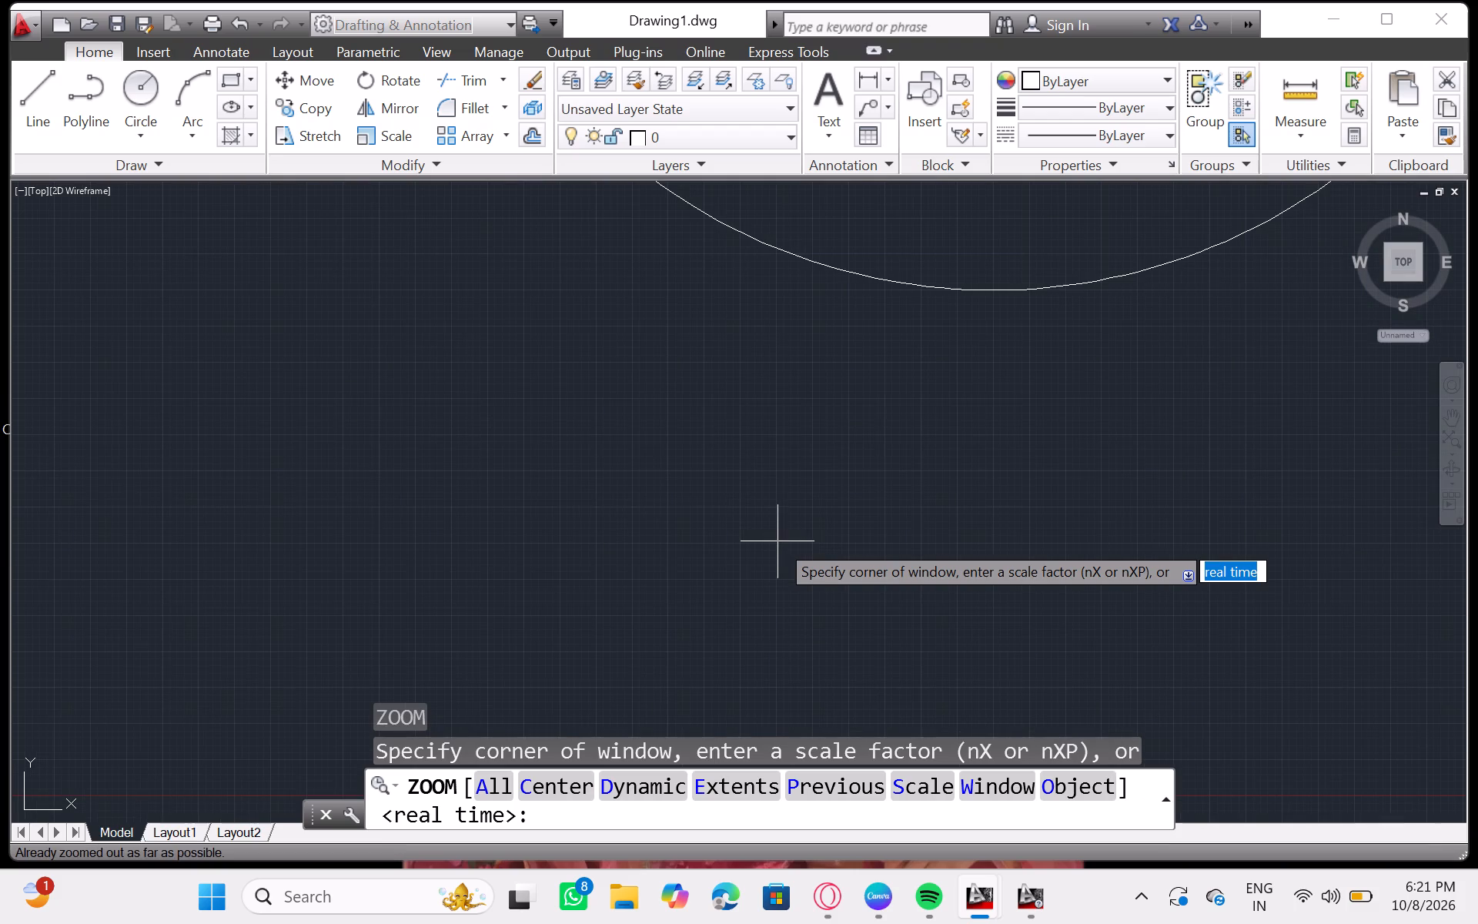
scroll(777, 541, down, 3)
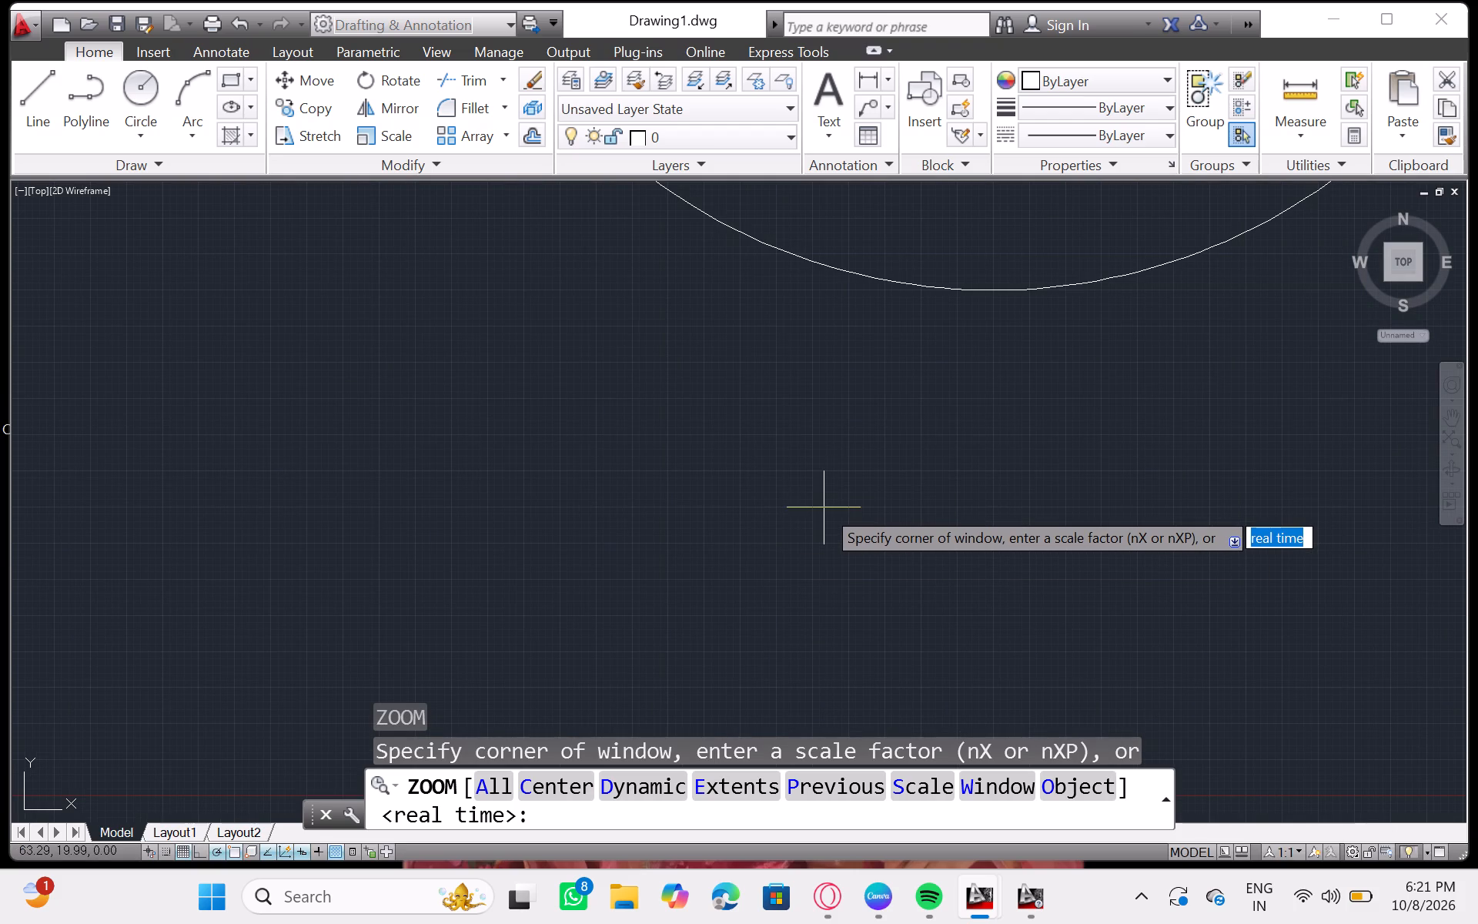
key(c)
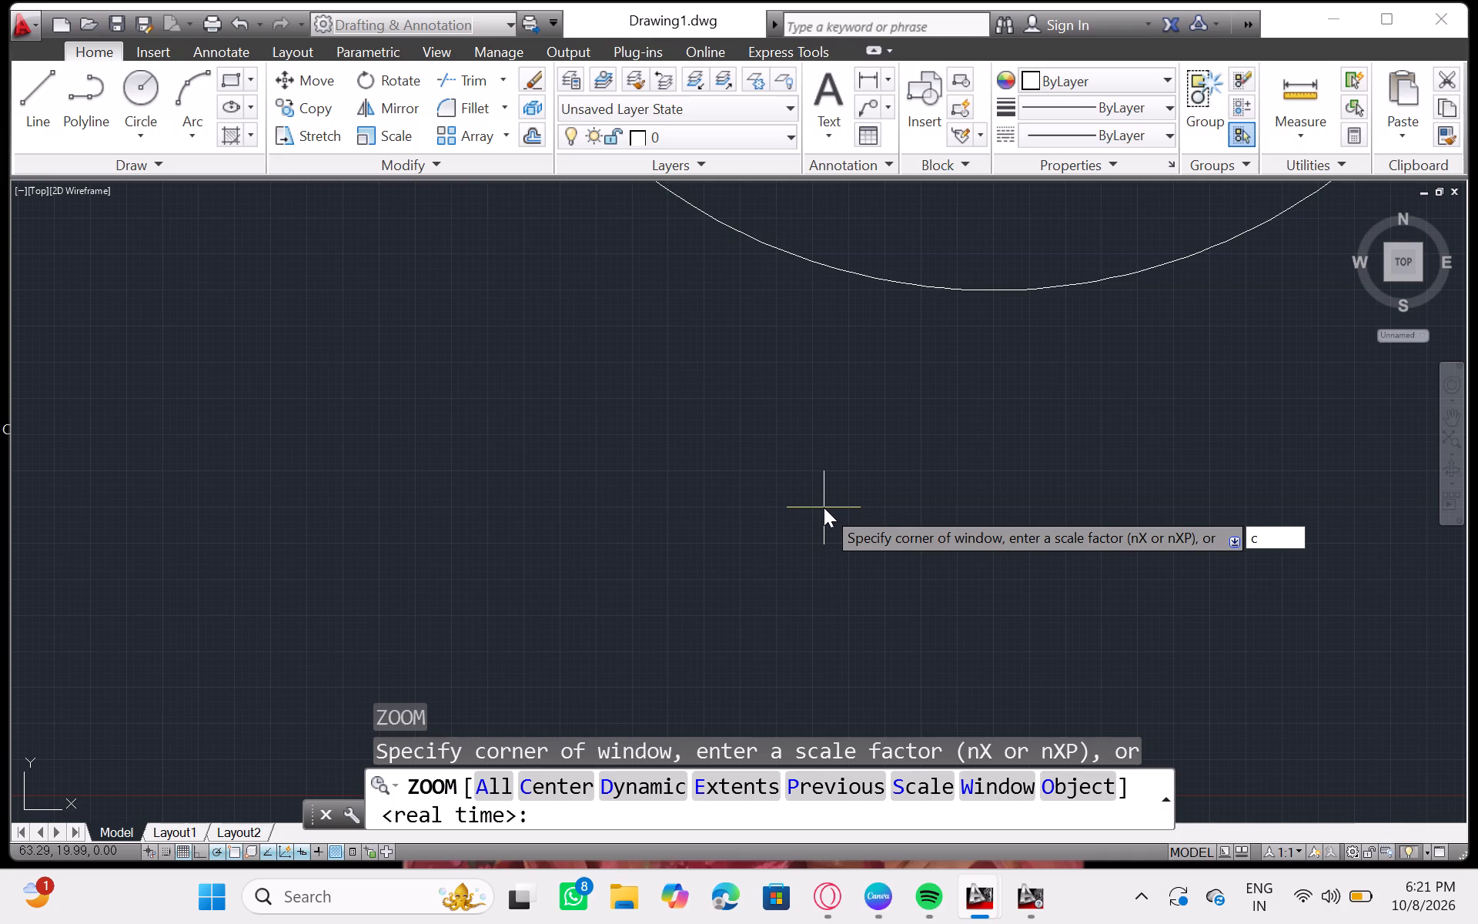
key(Return)
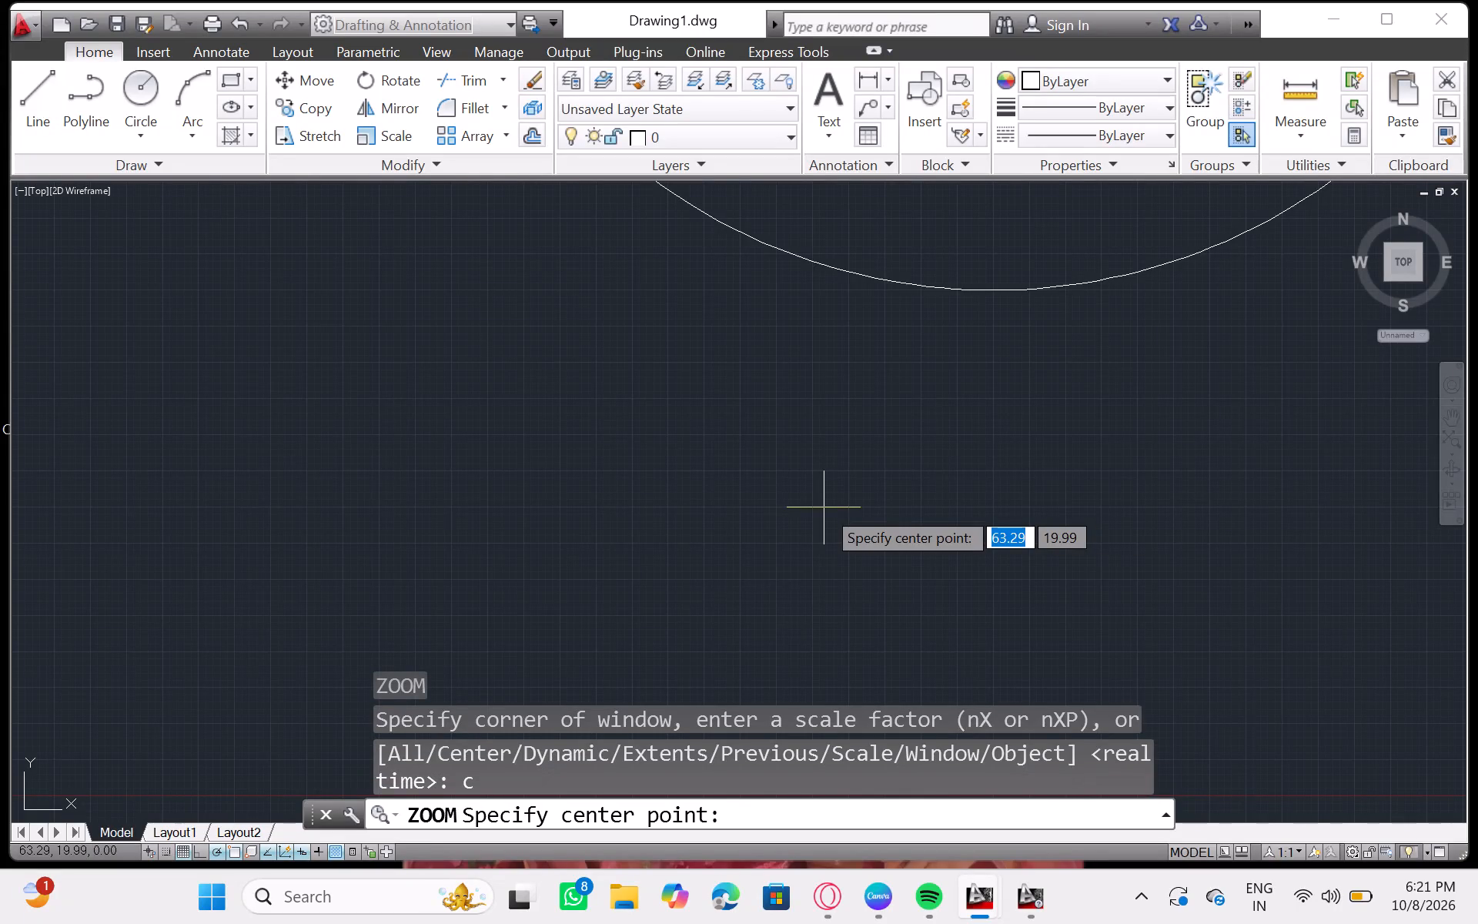
text(75)
text(,75)
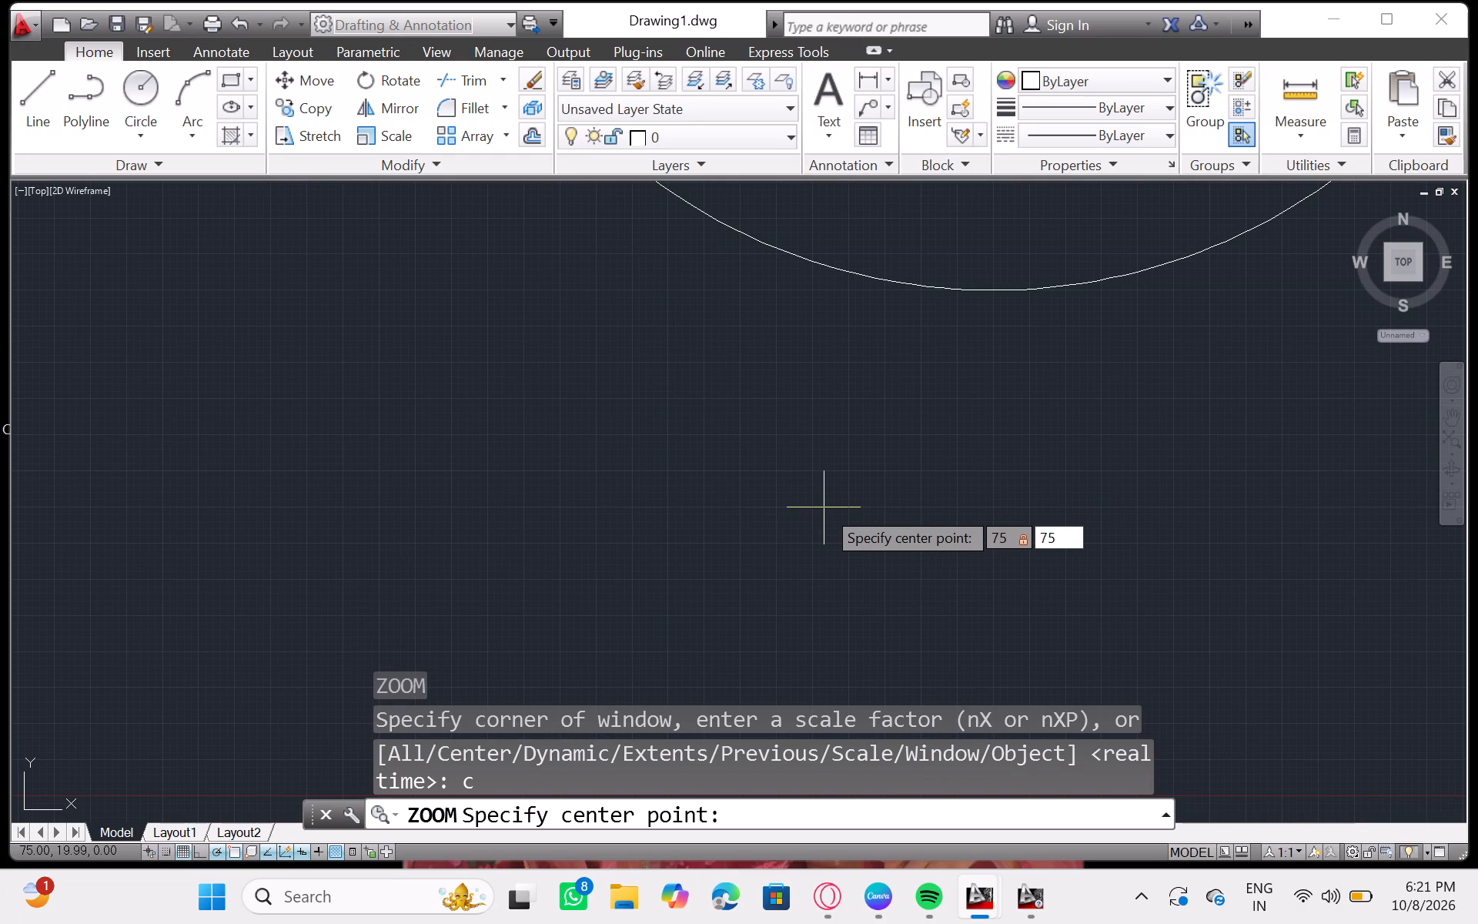
key(Return)
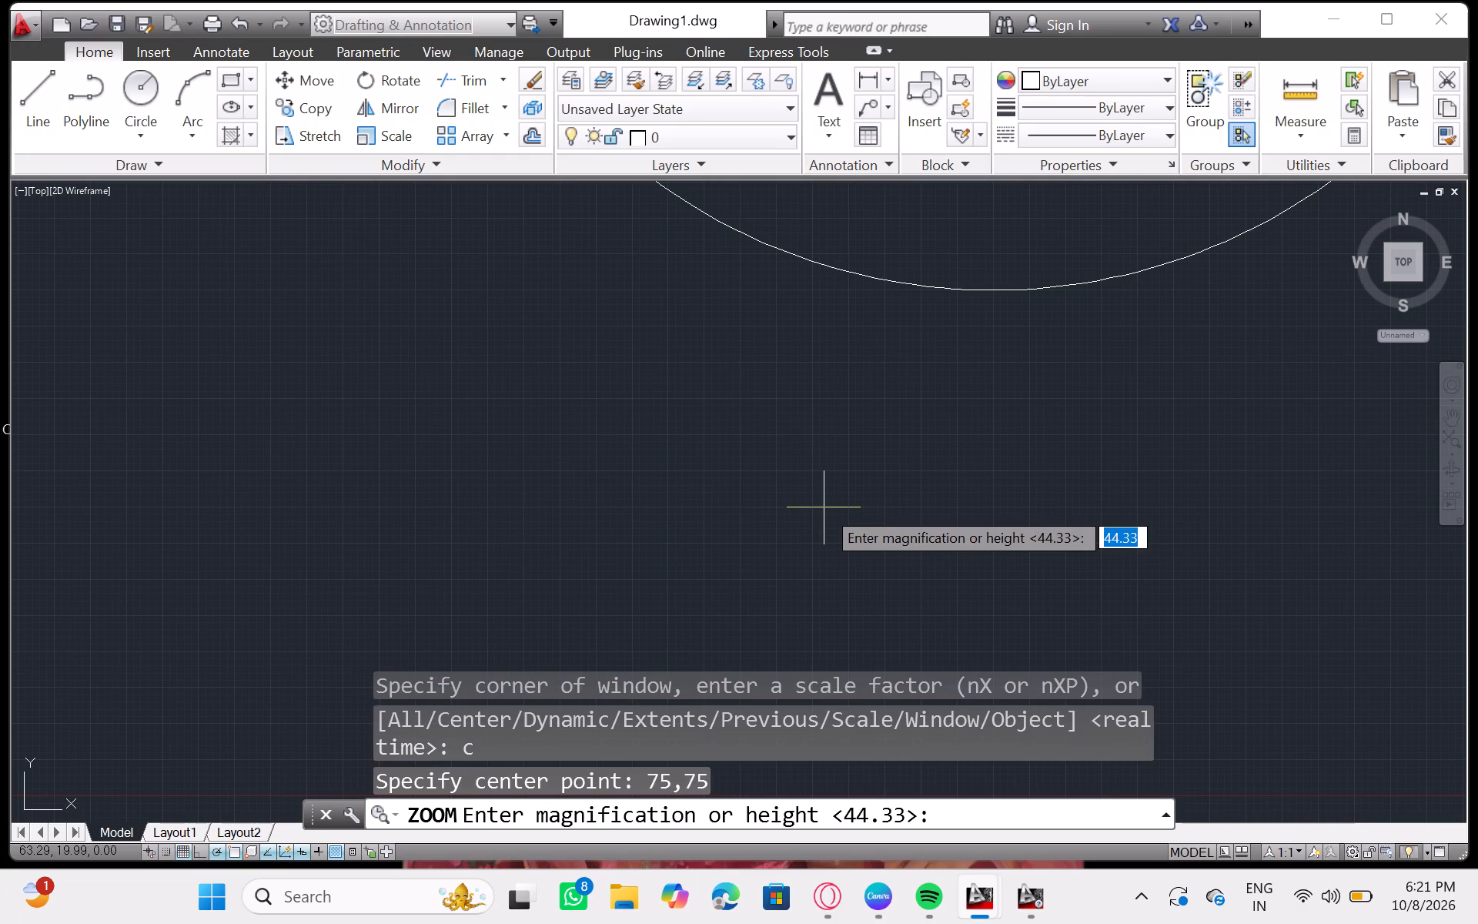
key(d)
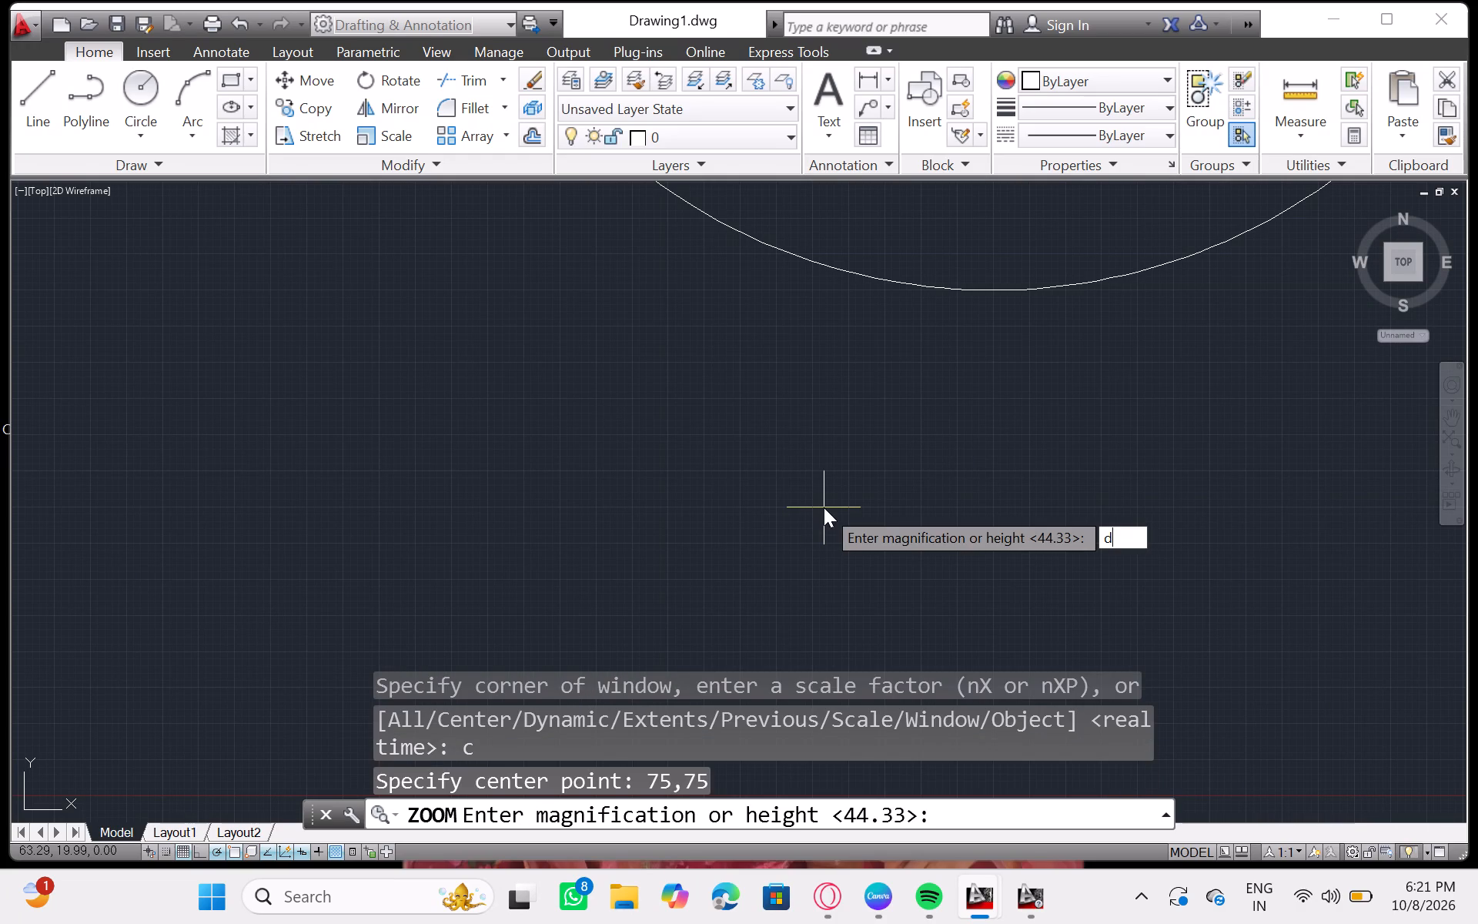
key(Return)
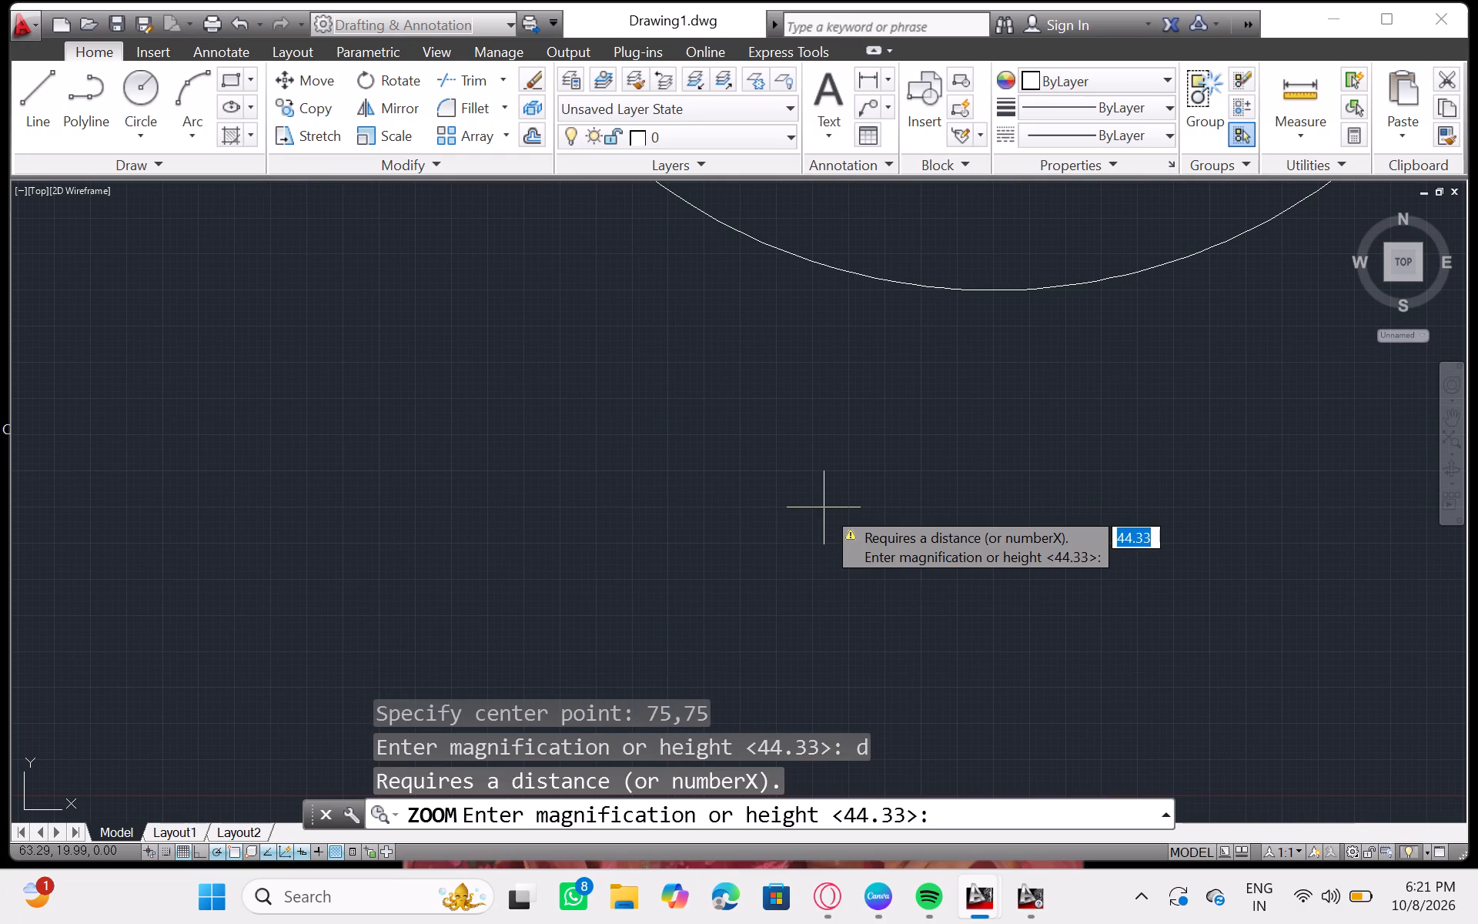
text(42)
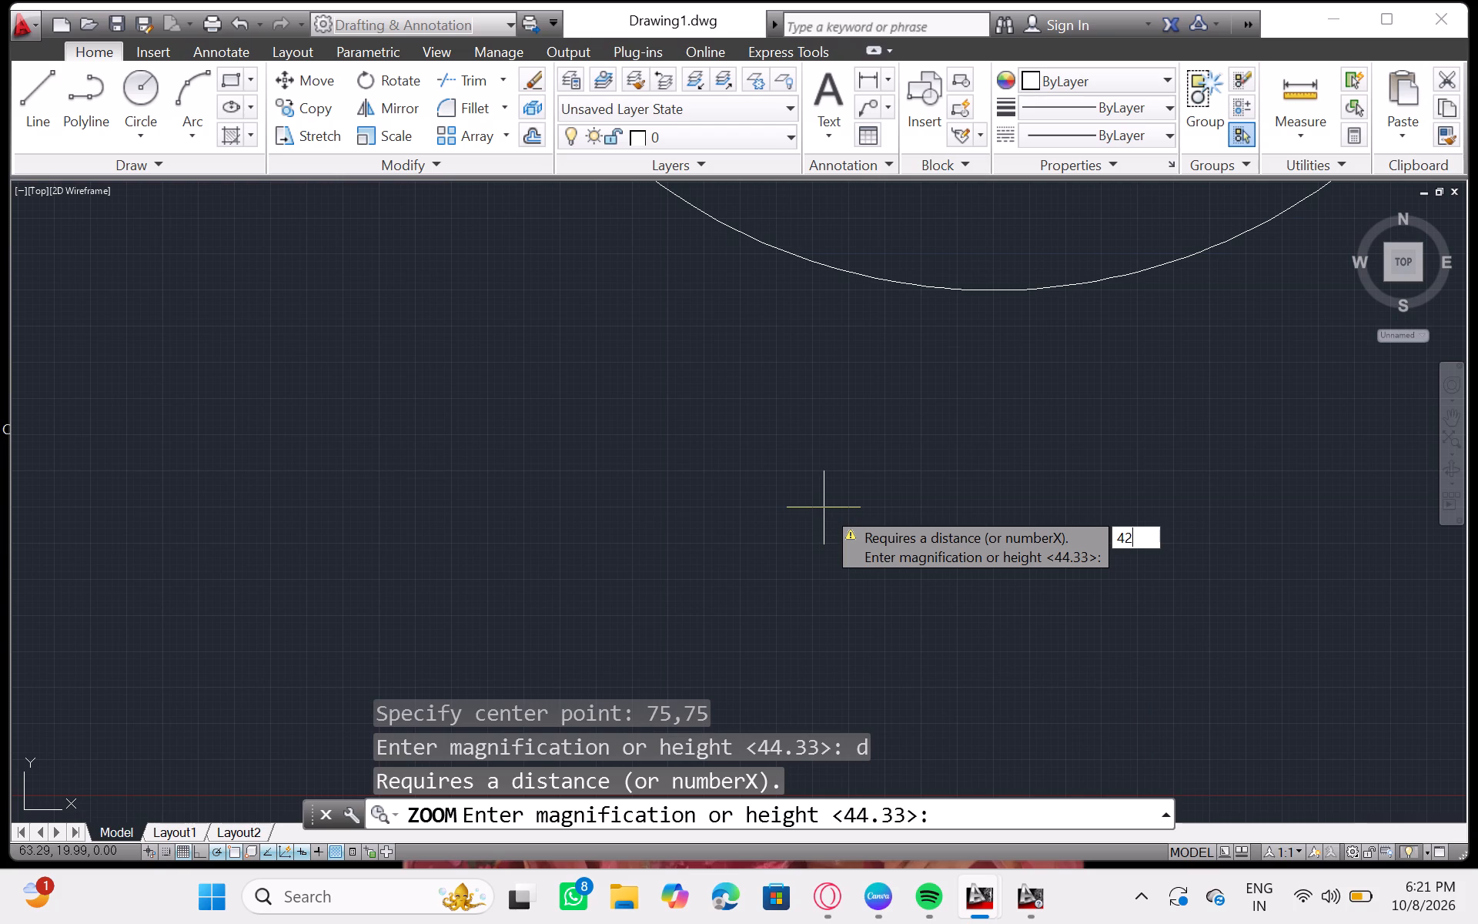
key(Return)
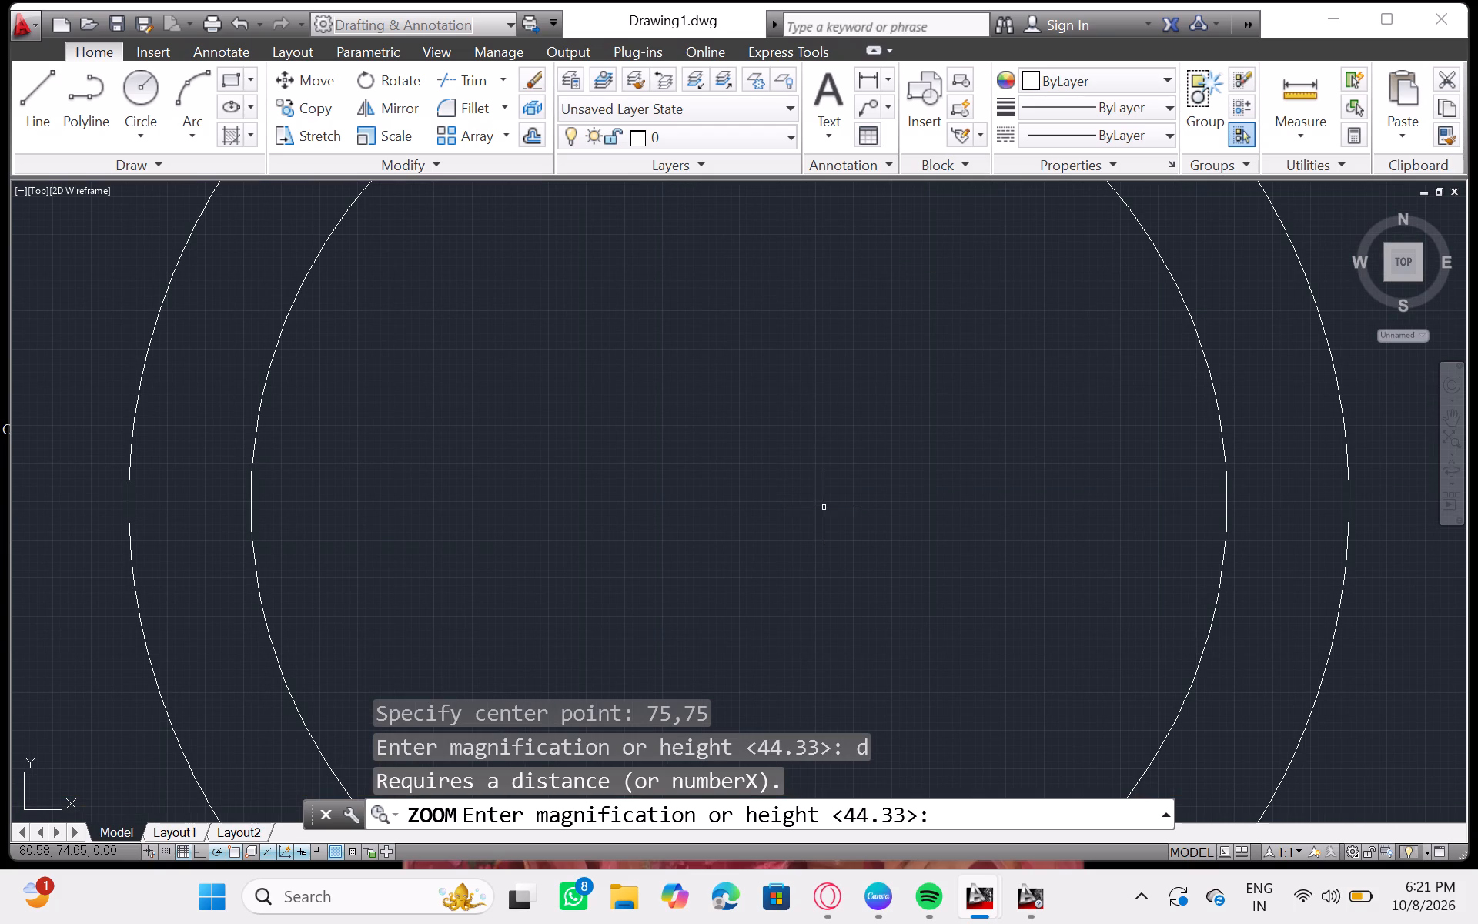
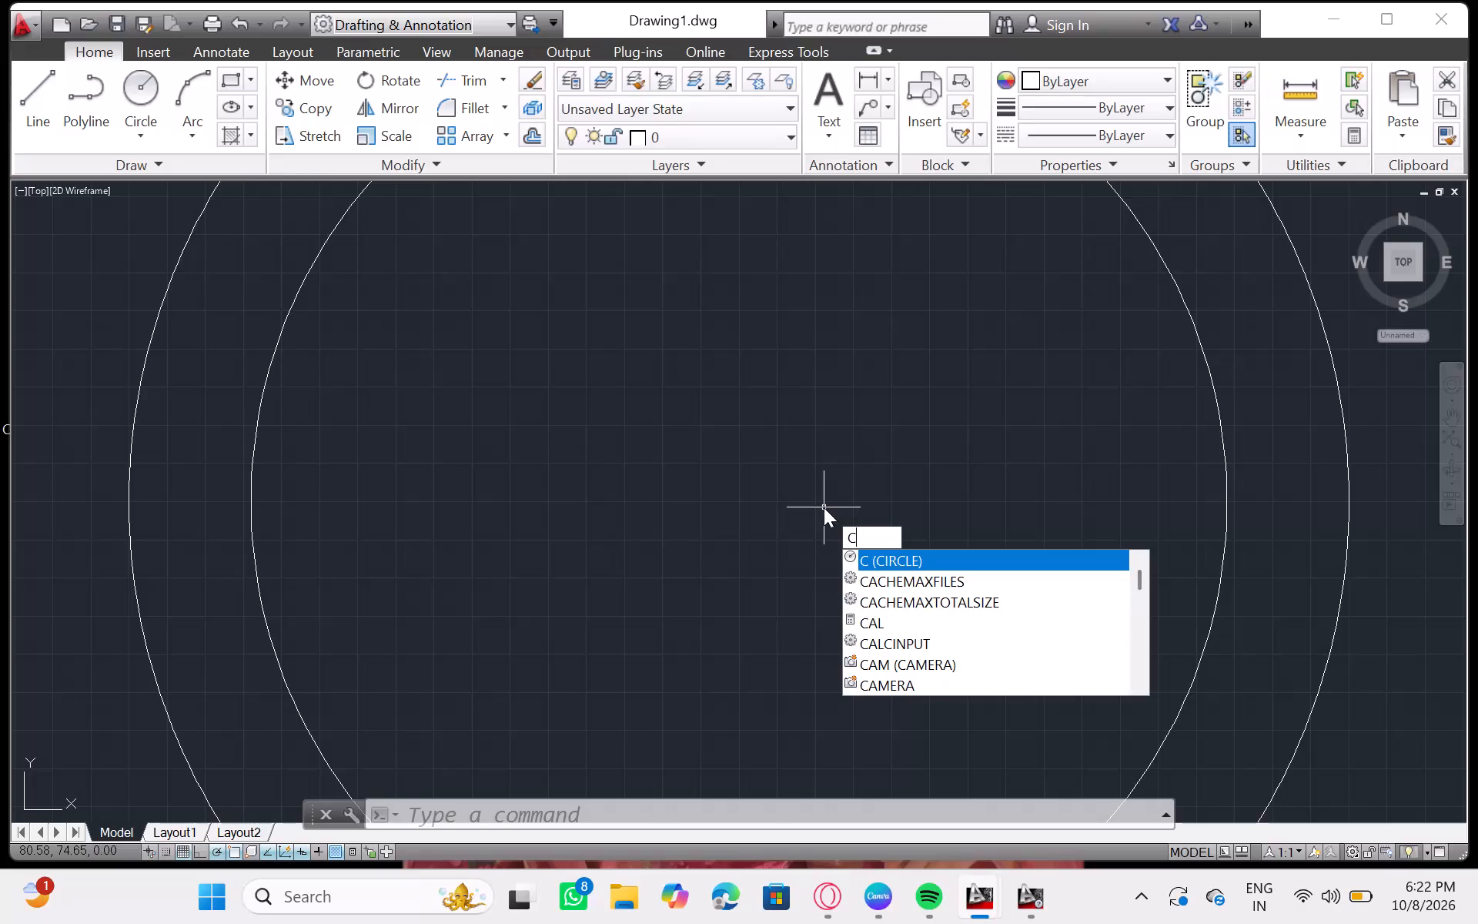
Draw a circle centred at 22,35 with a diameter of 42 mm.
key(Return)
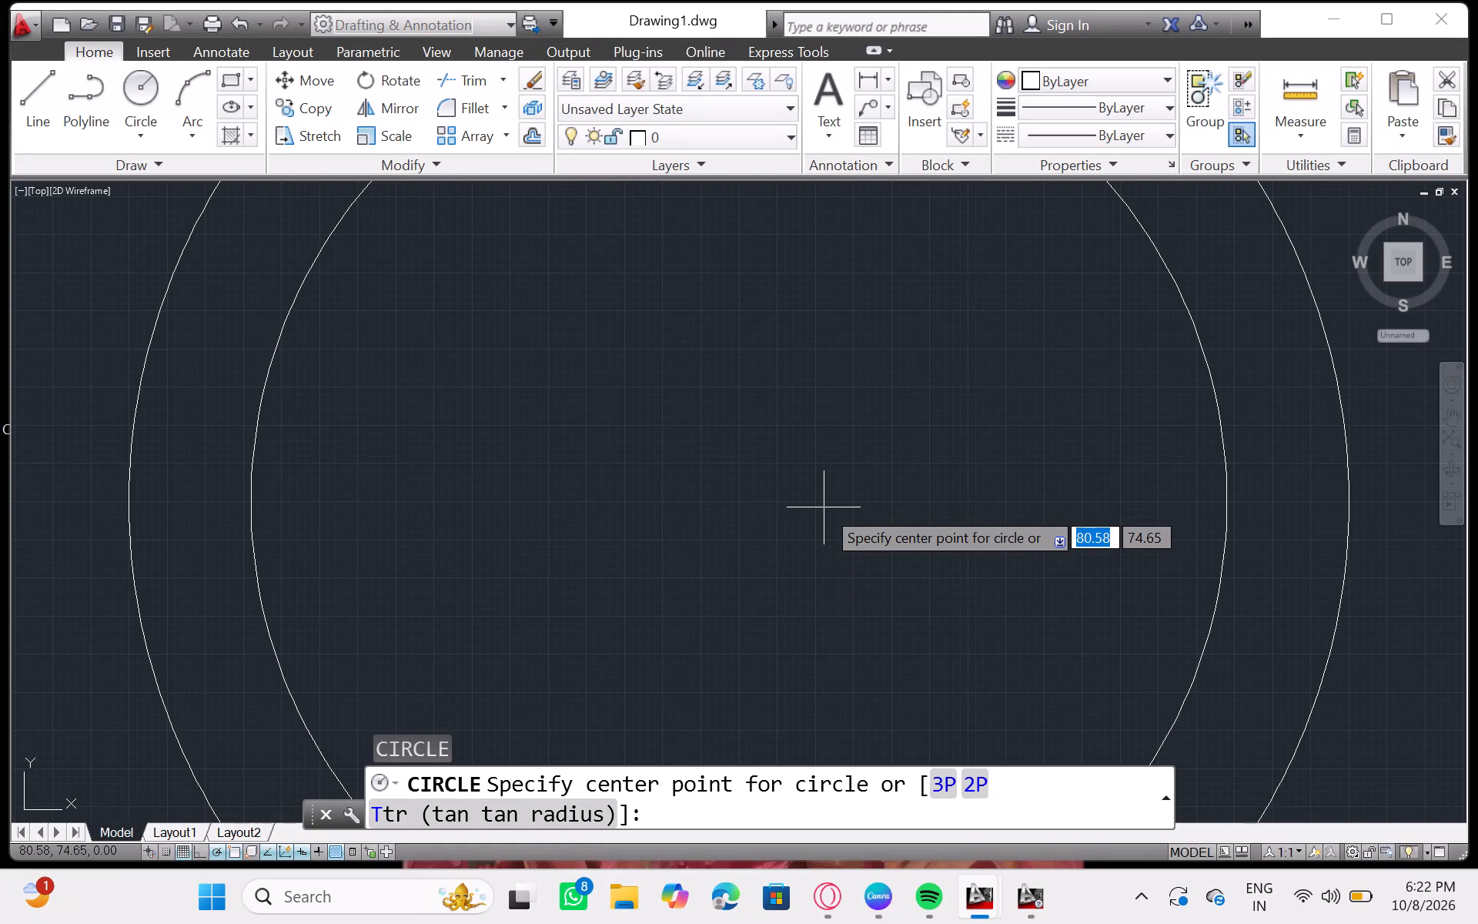
text(22)
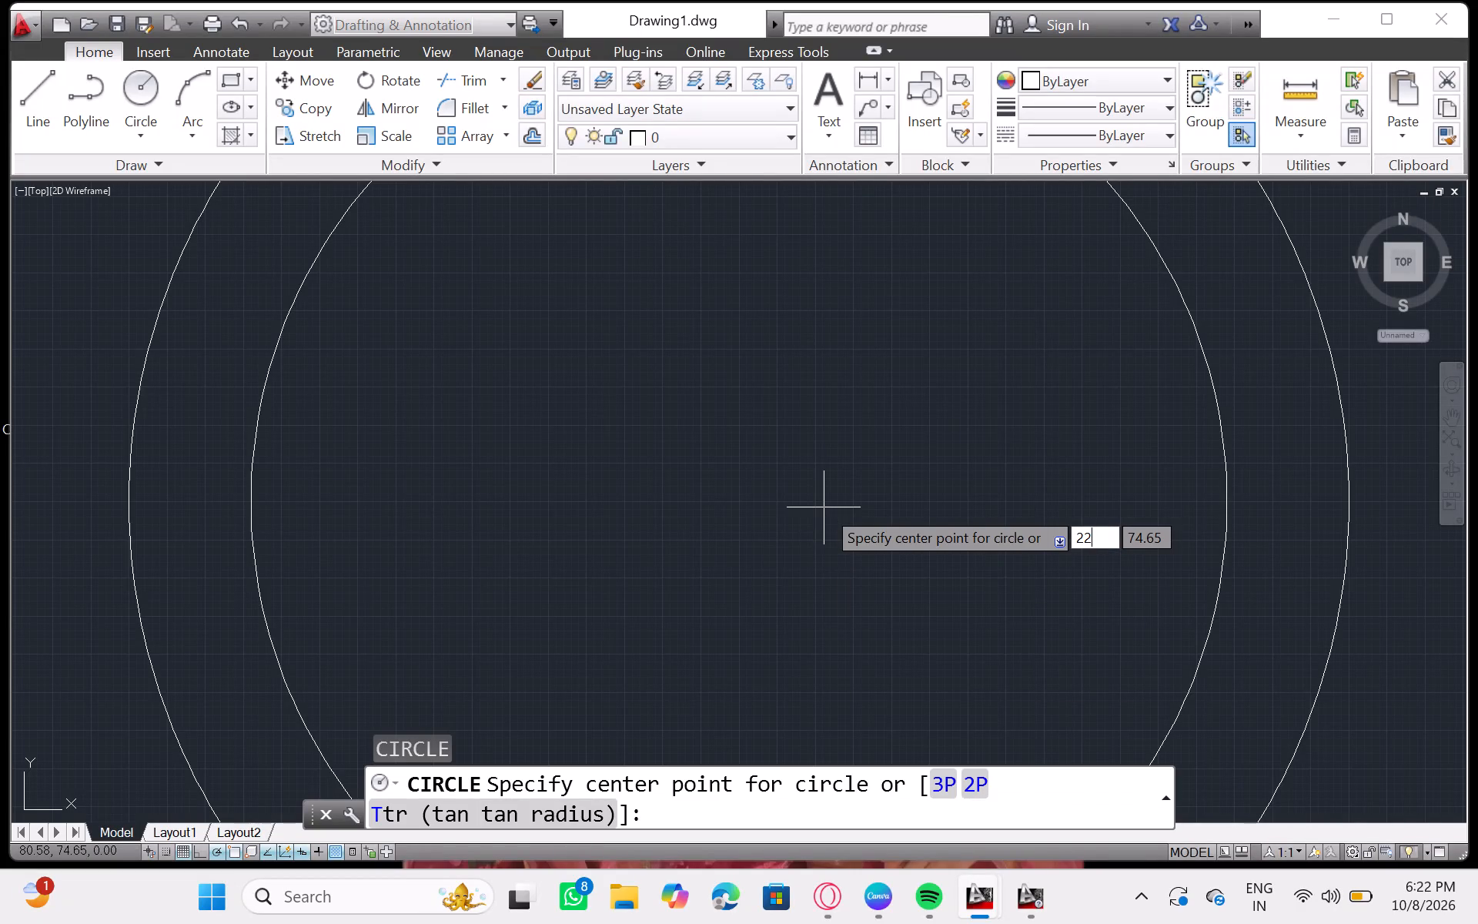
key(comma)
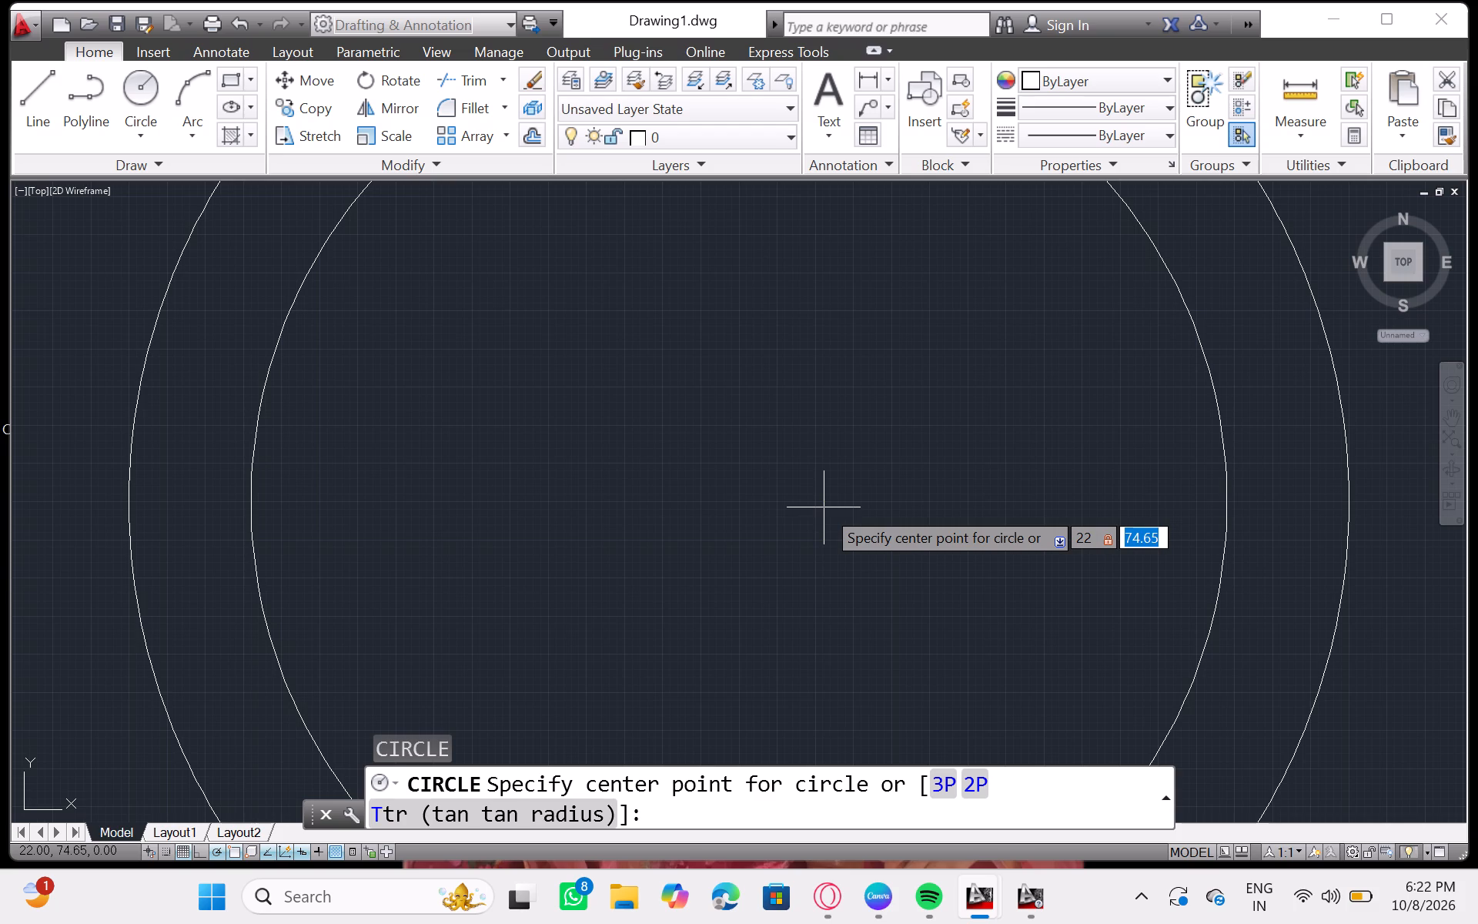
text(35)
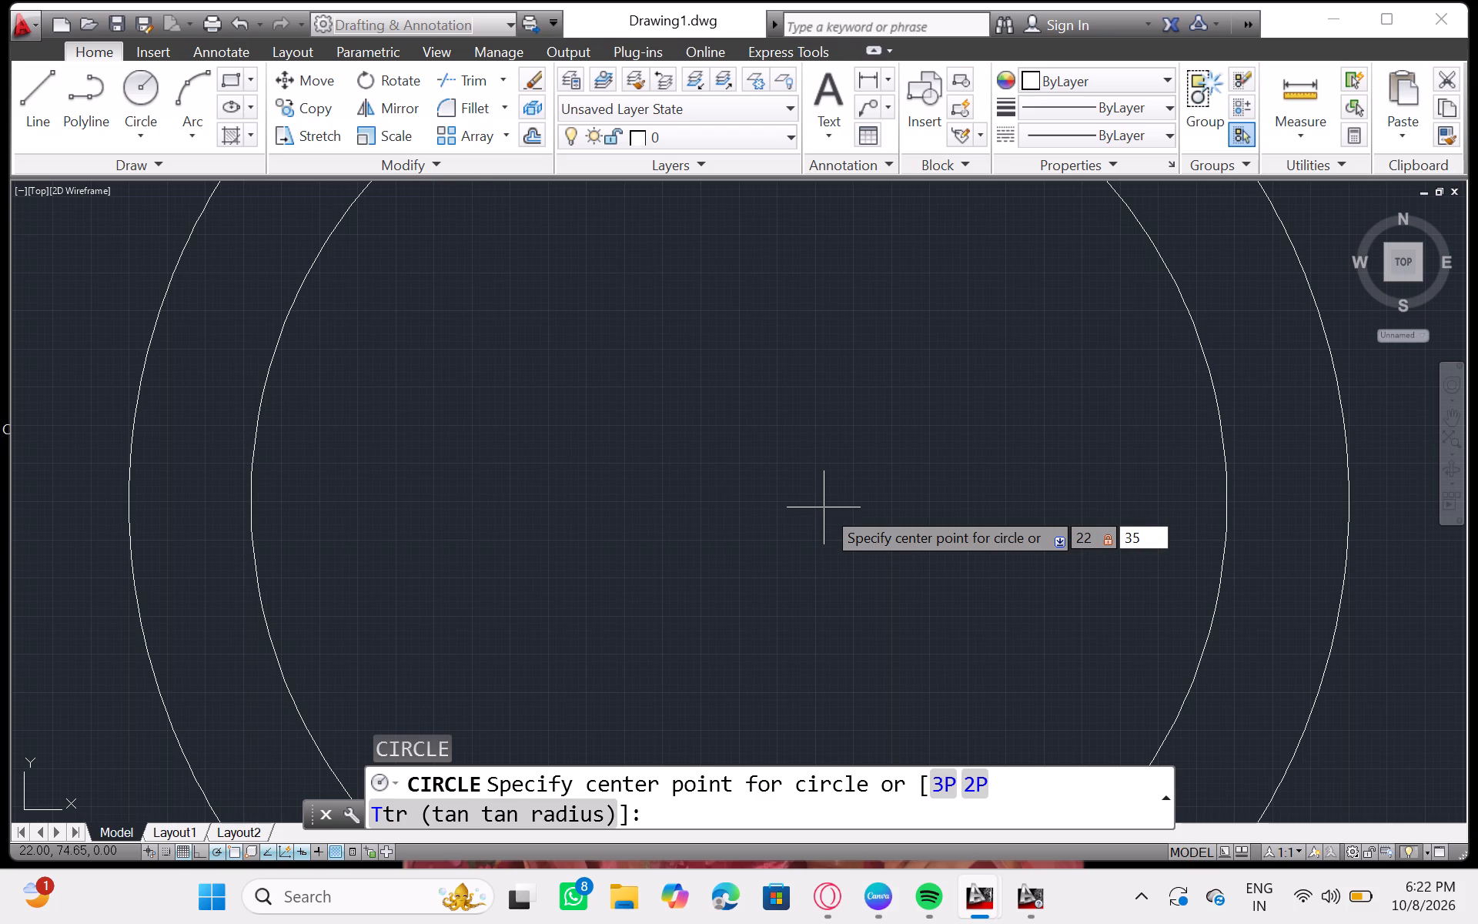
key(Return)
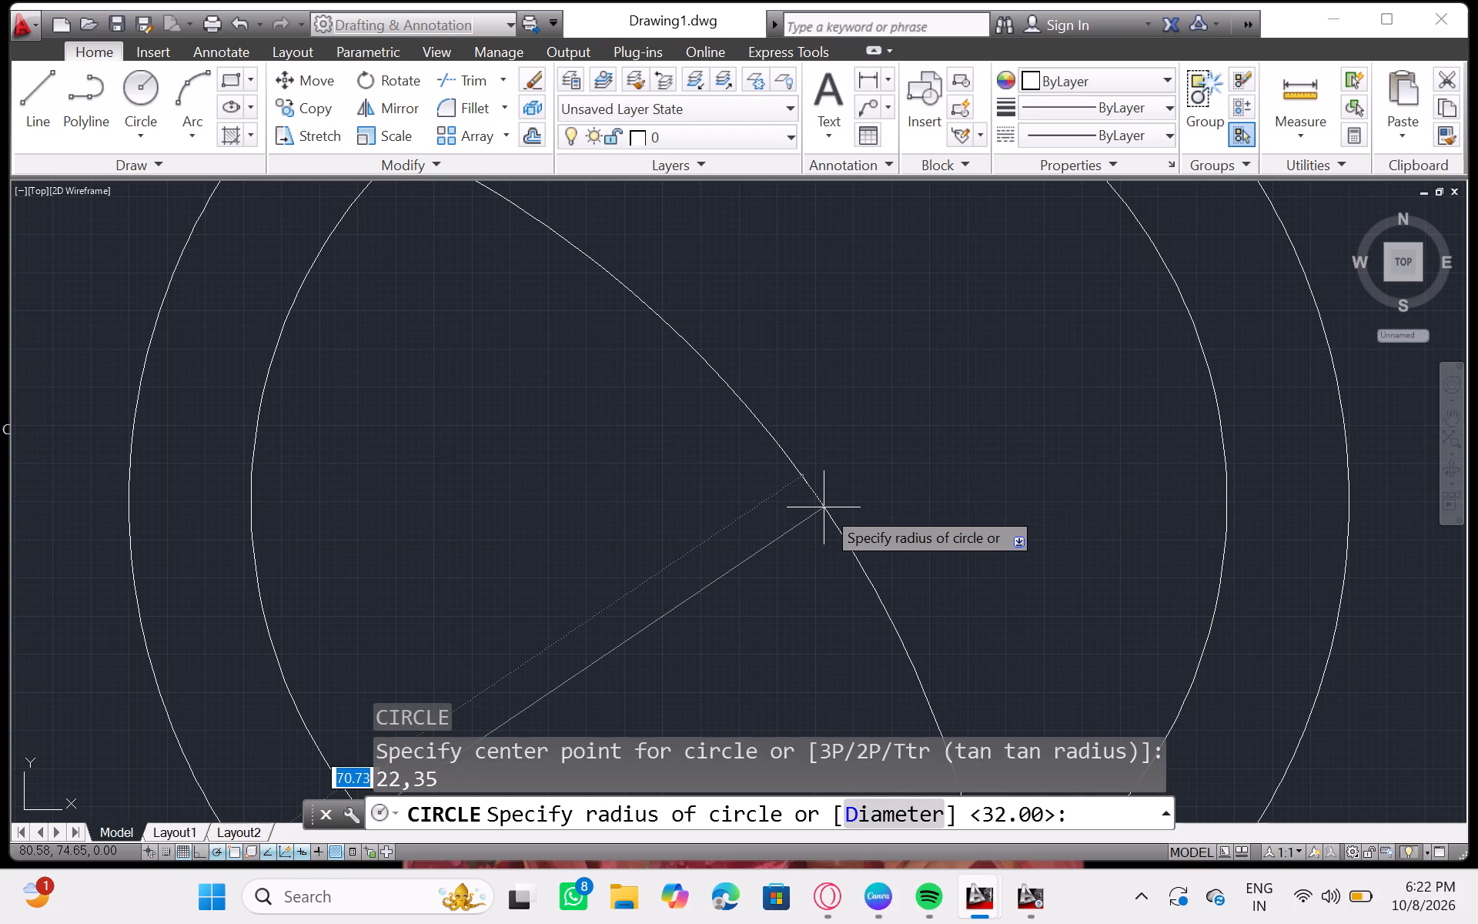
key(d)
key(Return)
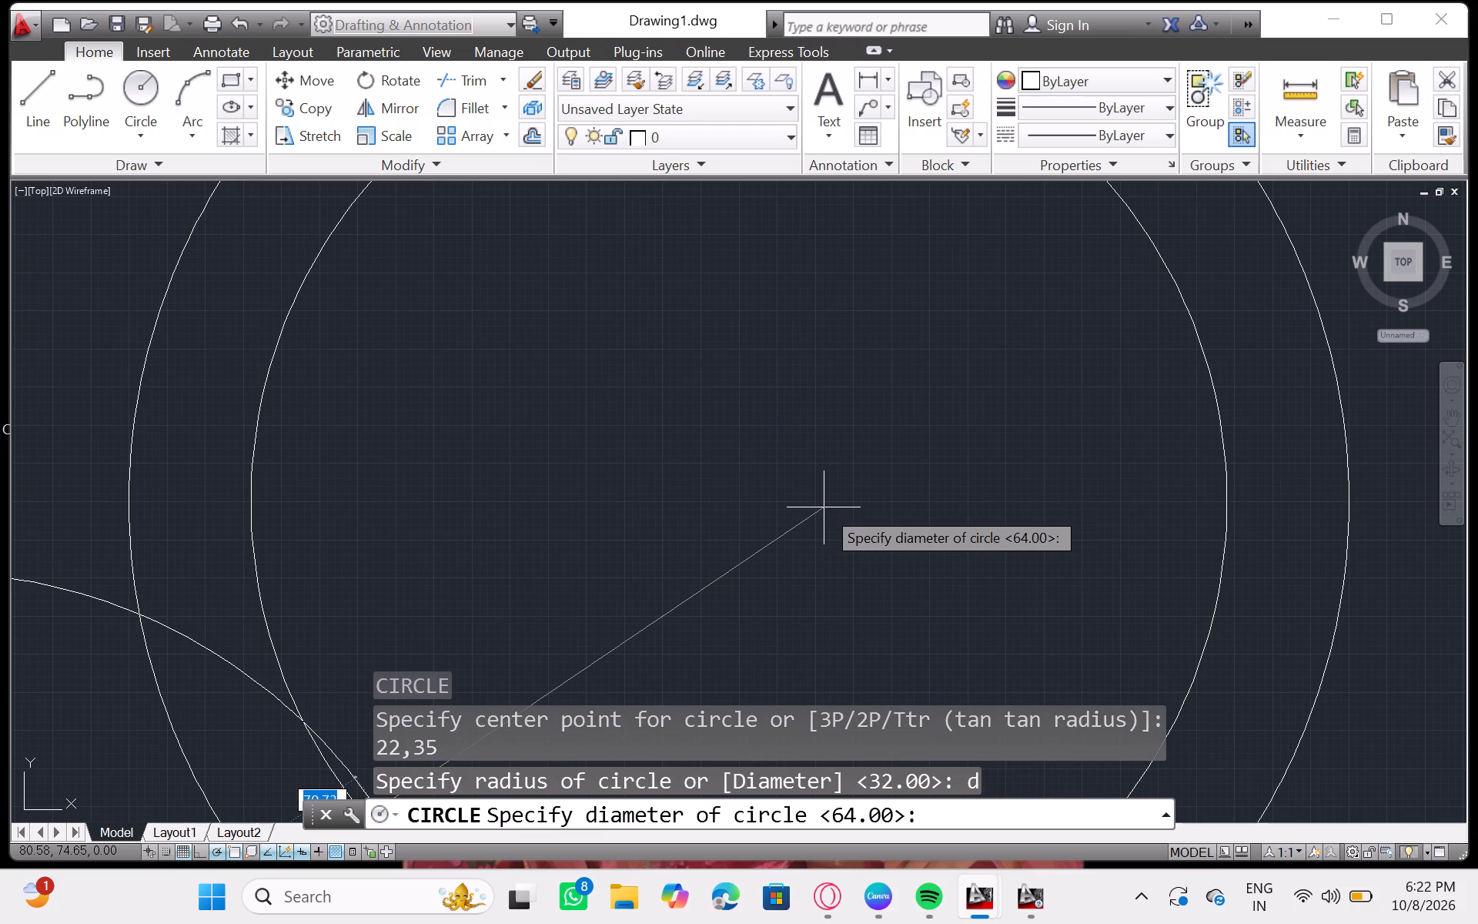
text(42)
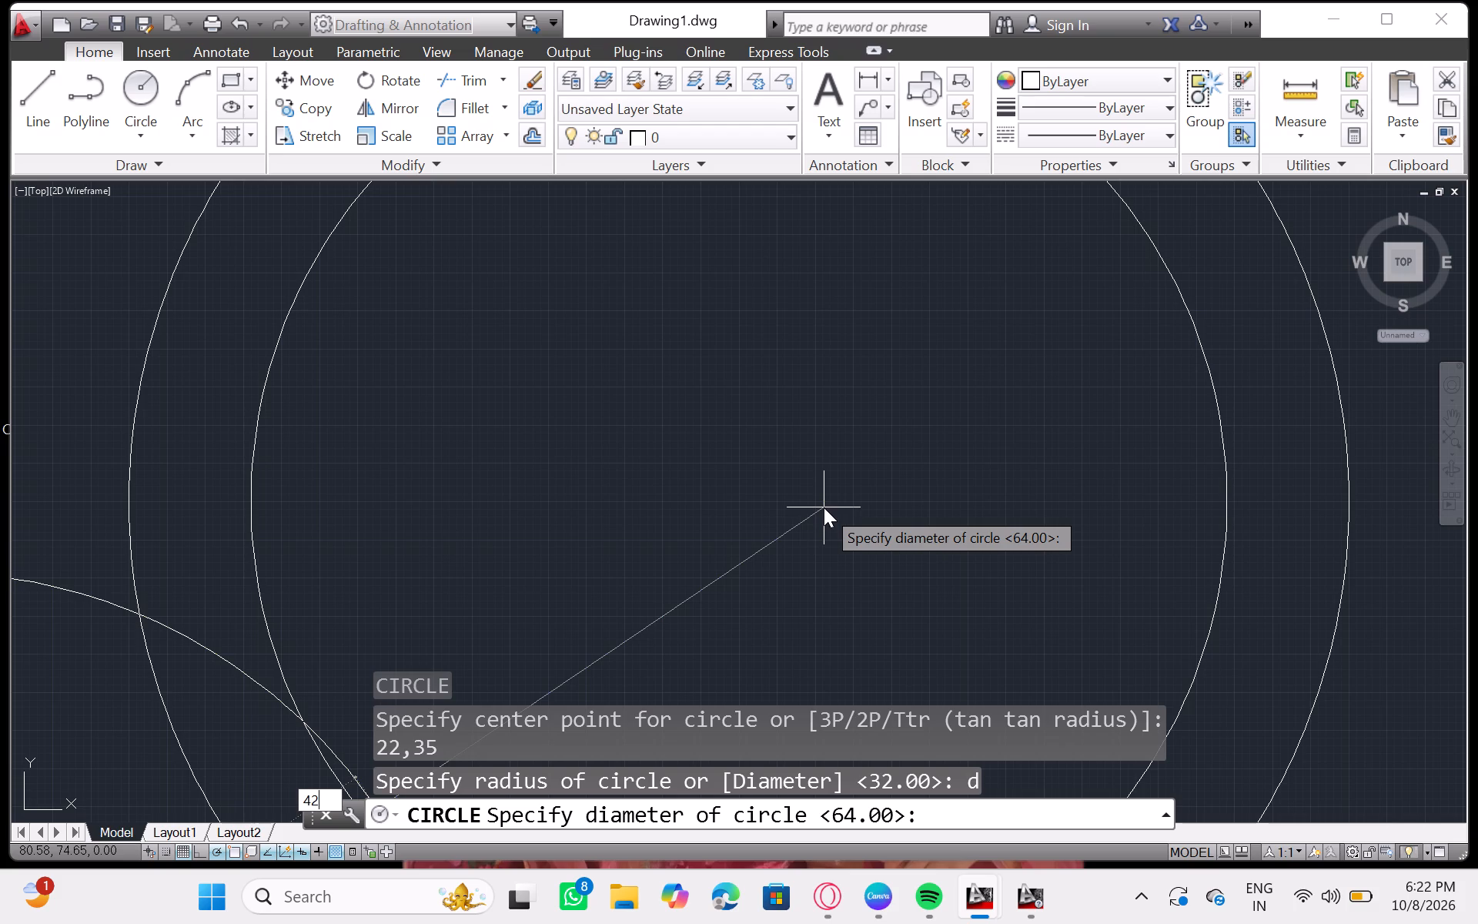
key(Return)
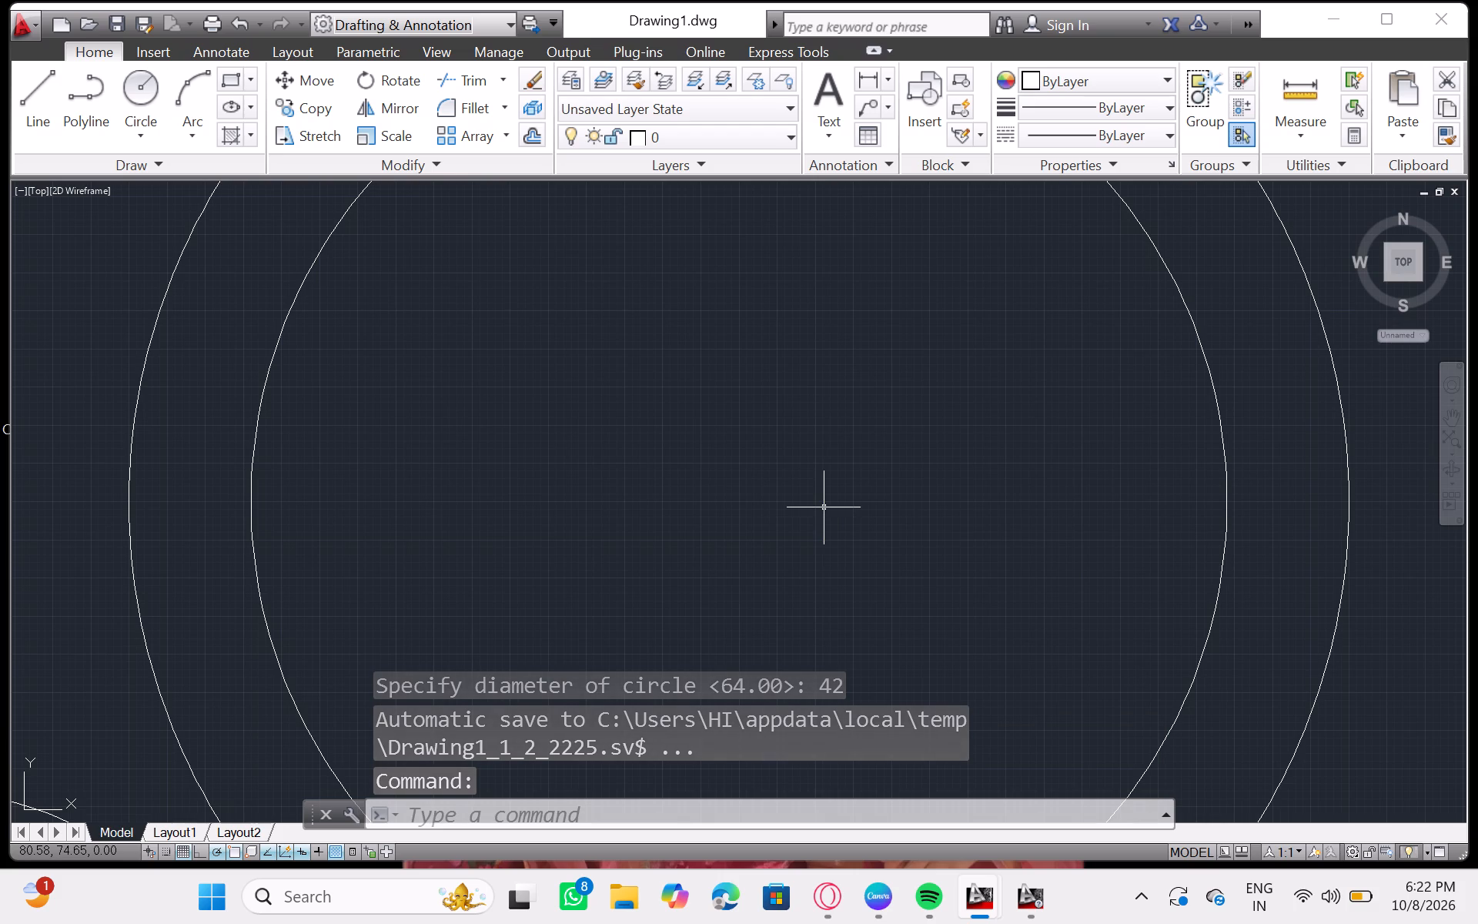
Draw a concentric inner circle centred at 22,35 with a diameter of 22 mm.
key(c)
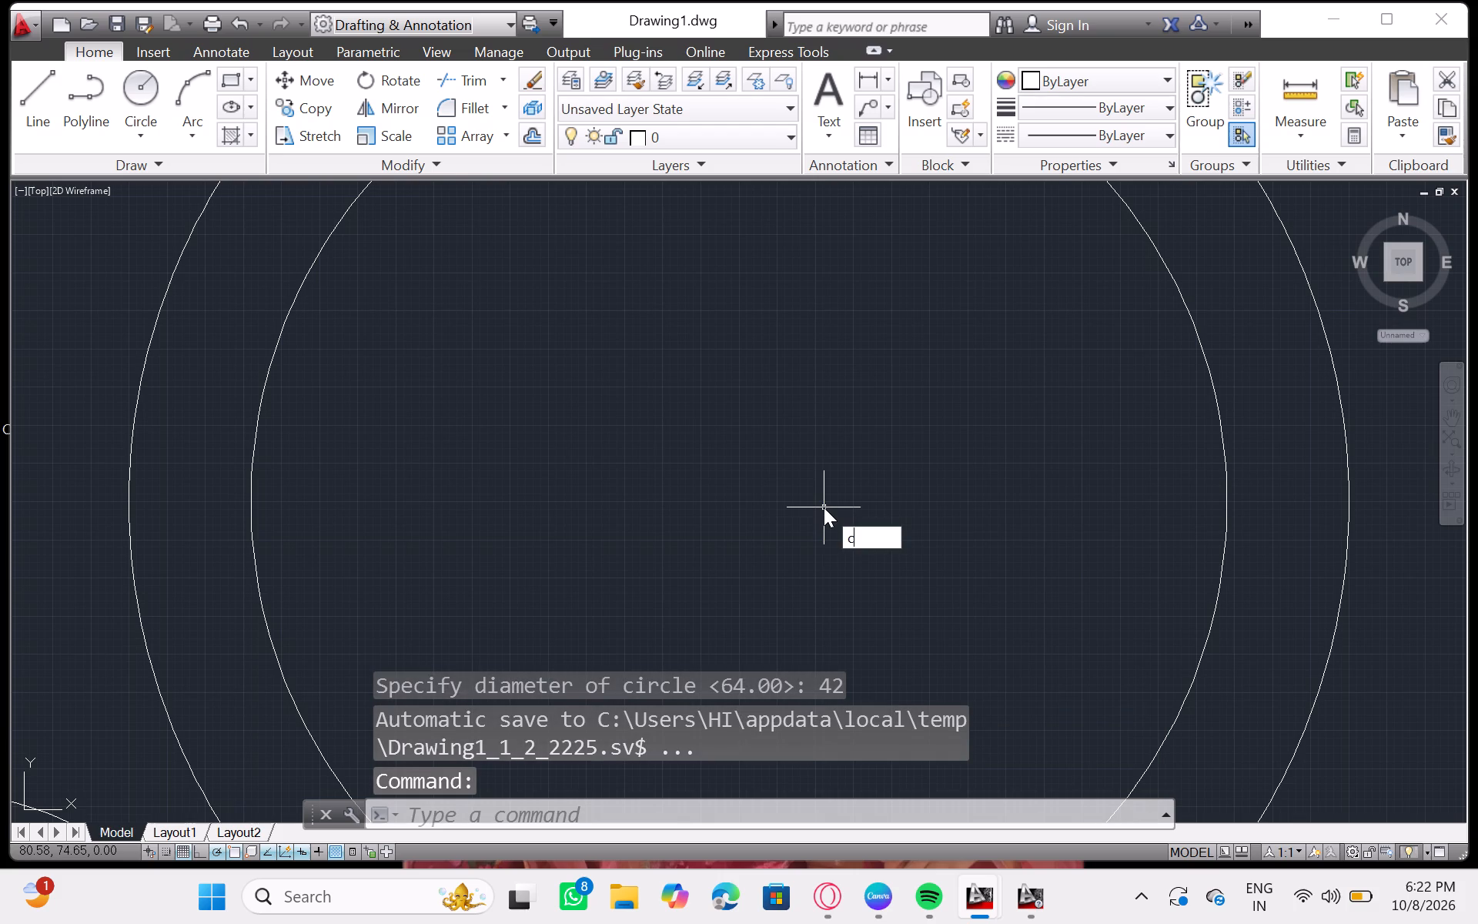
key(Return)
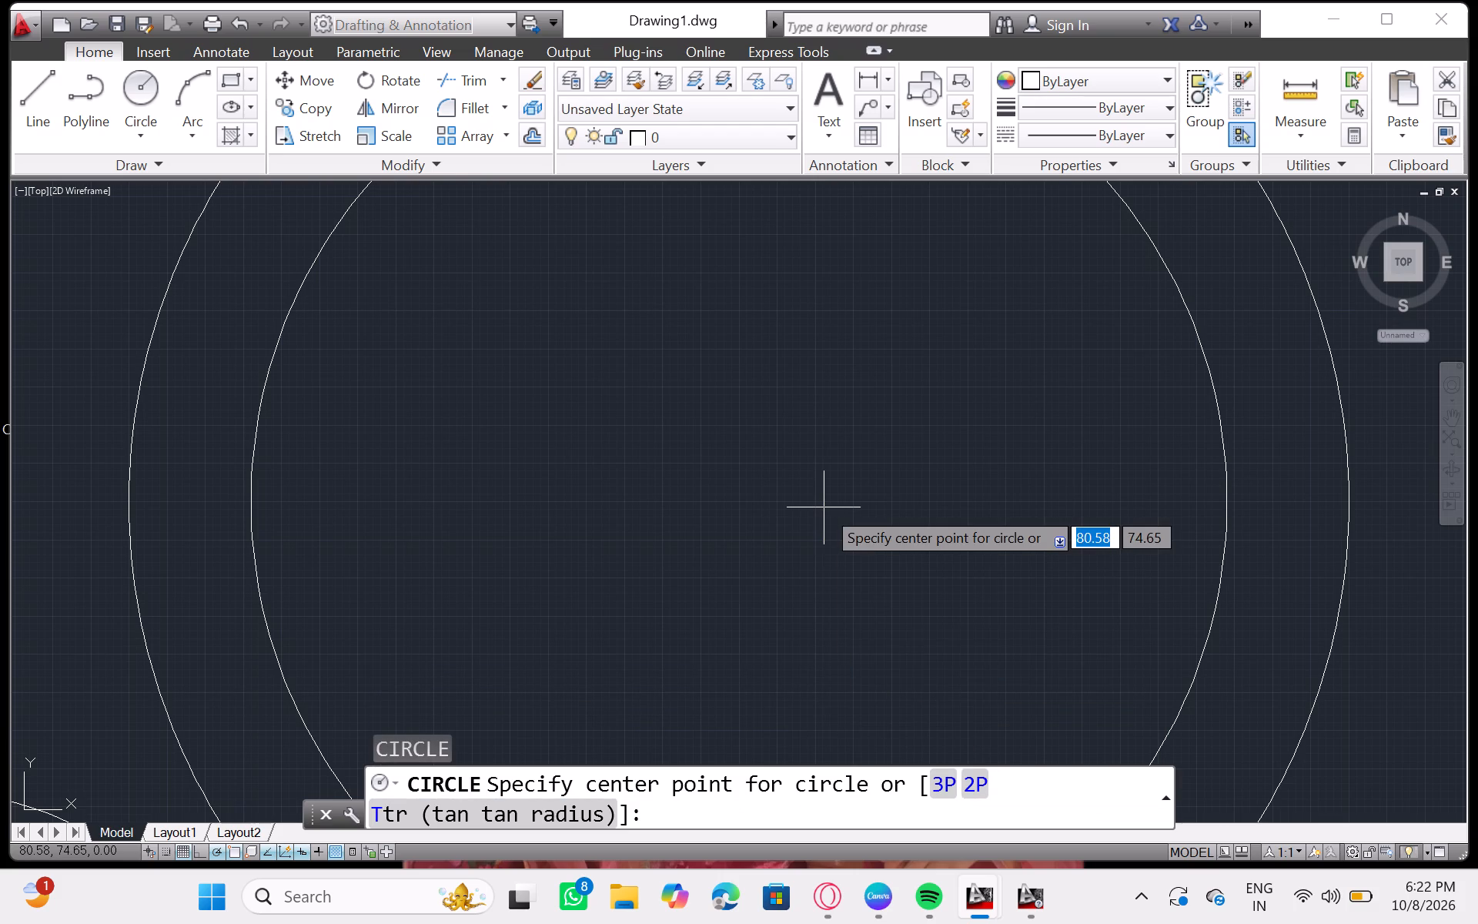
text(22)
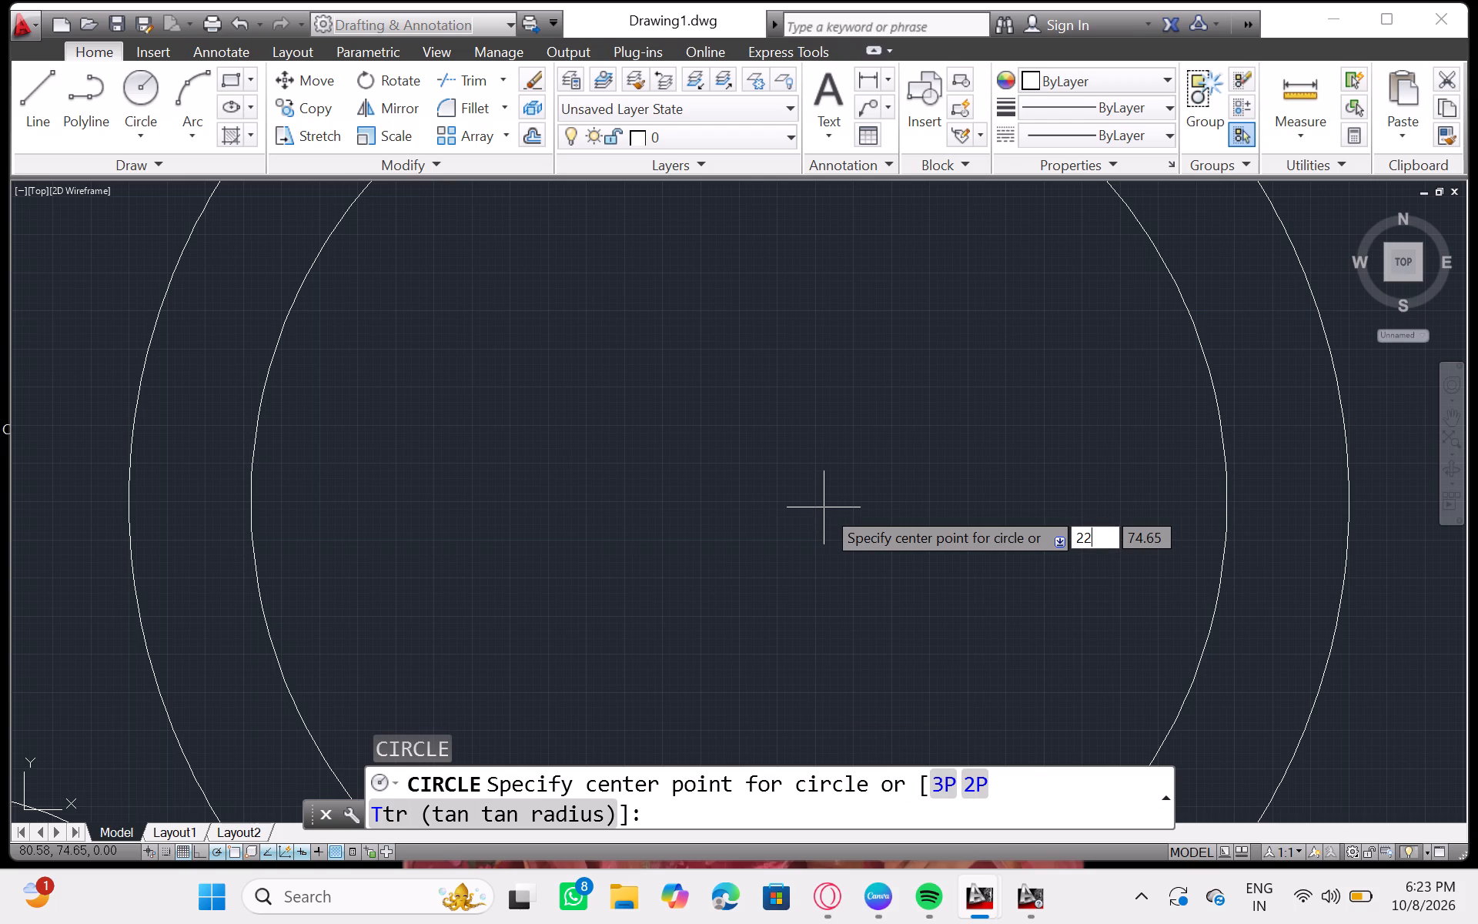
key(comma)
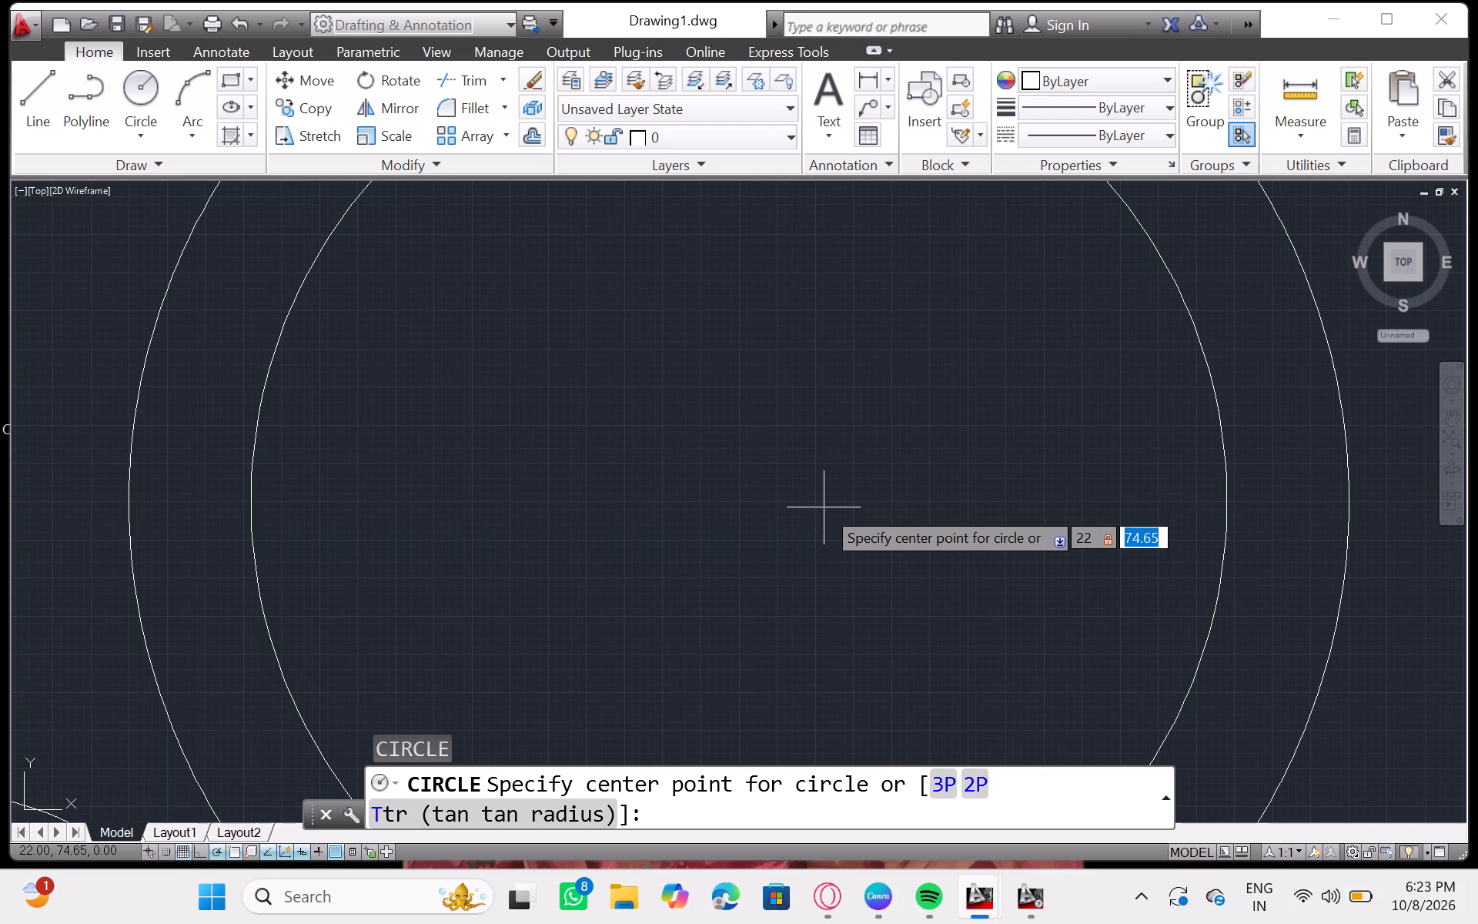
key(3)
key(5)
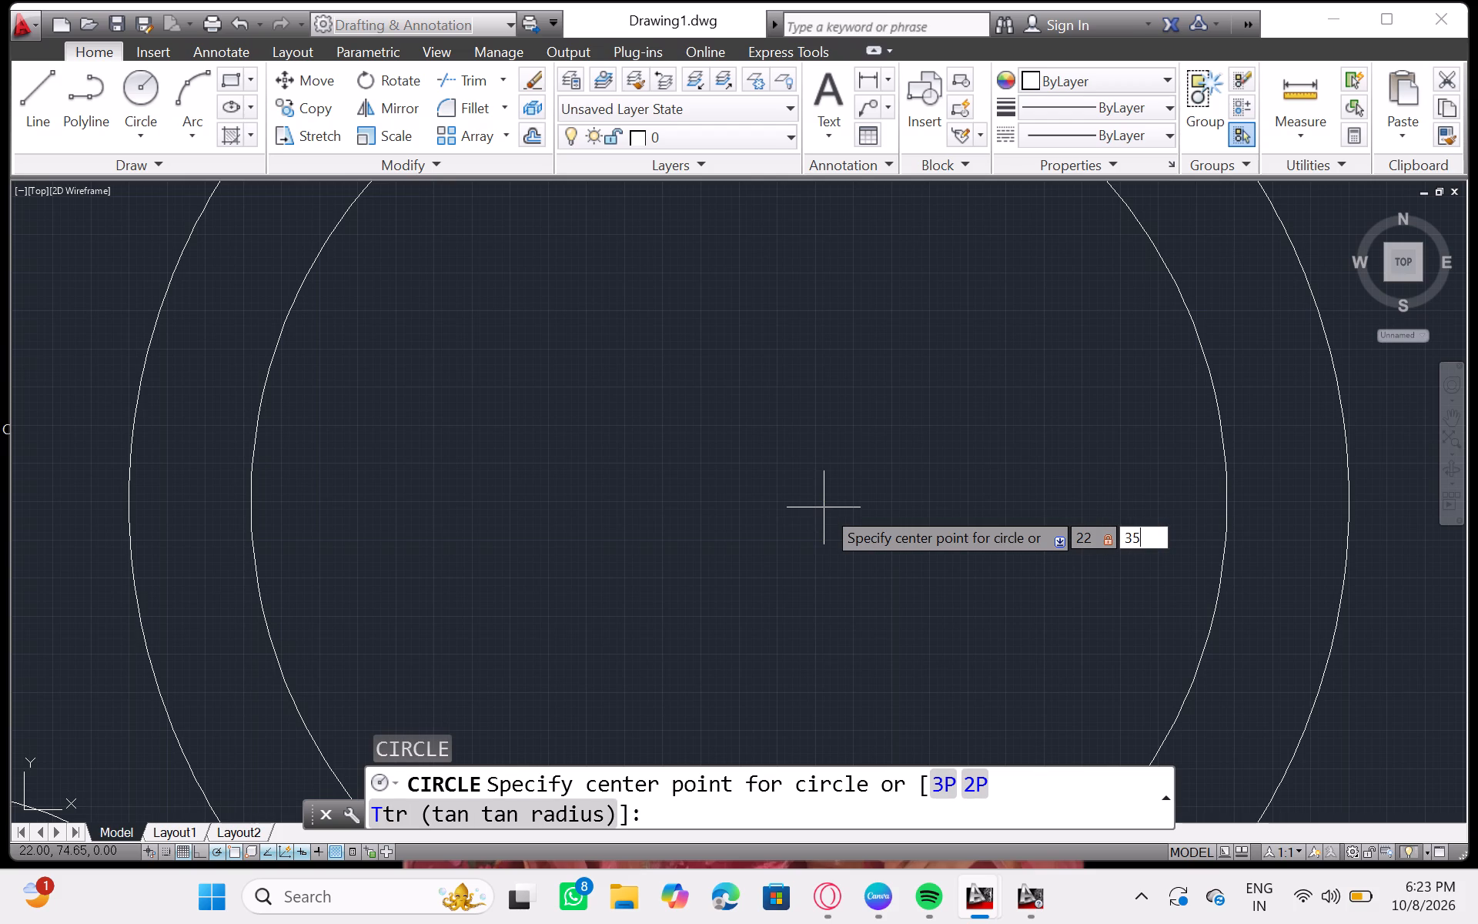
key(Return)
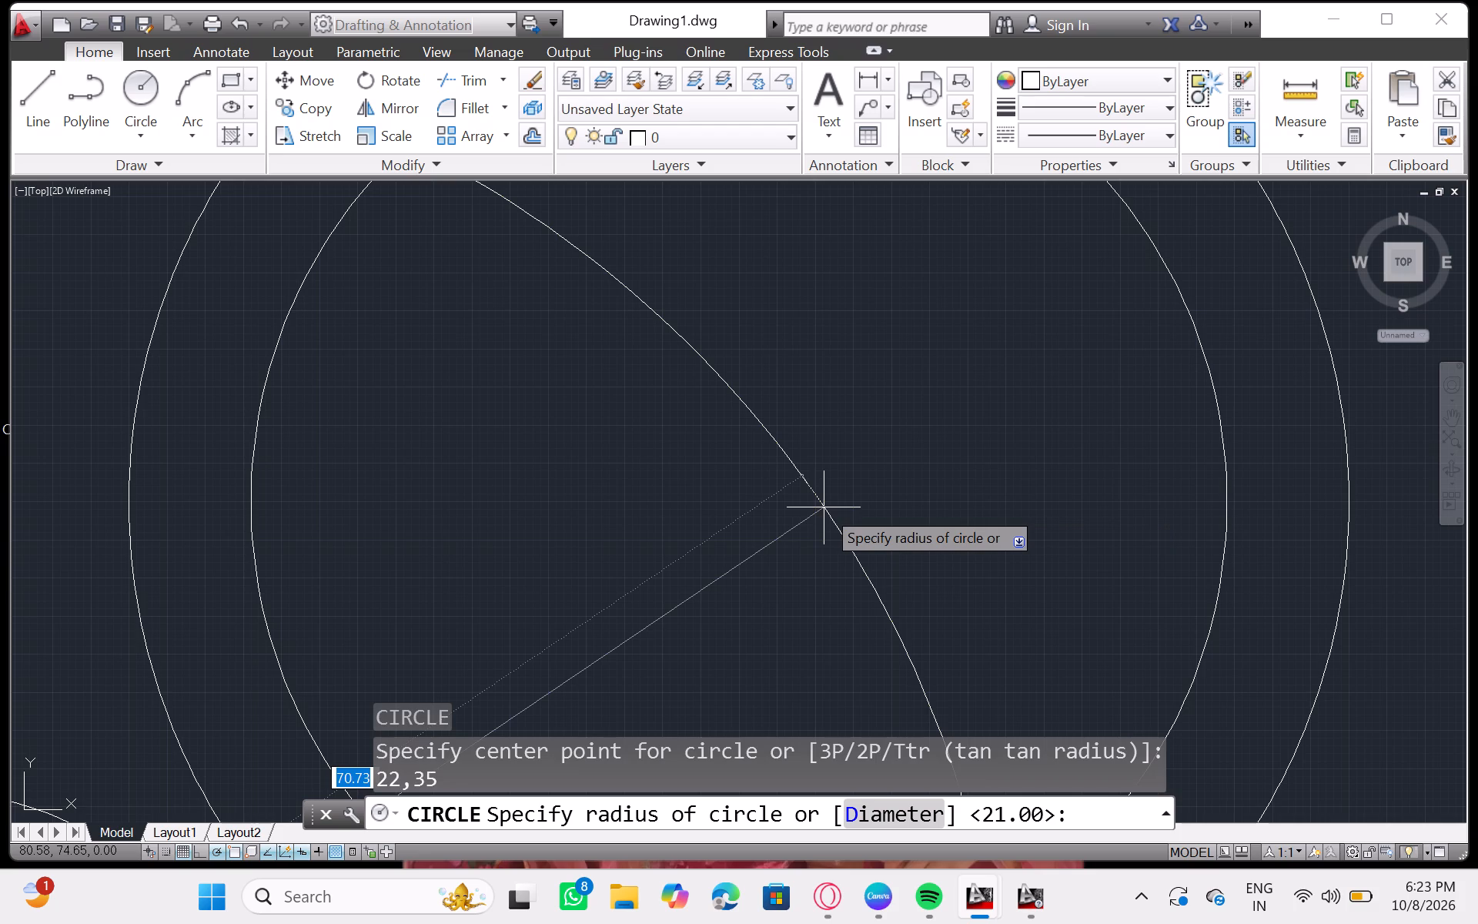
key(d)
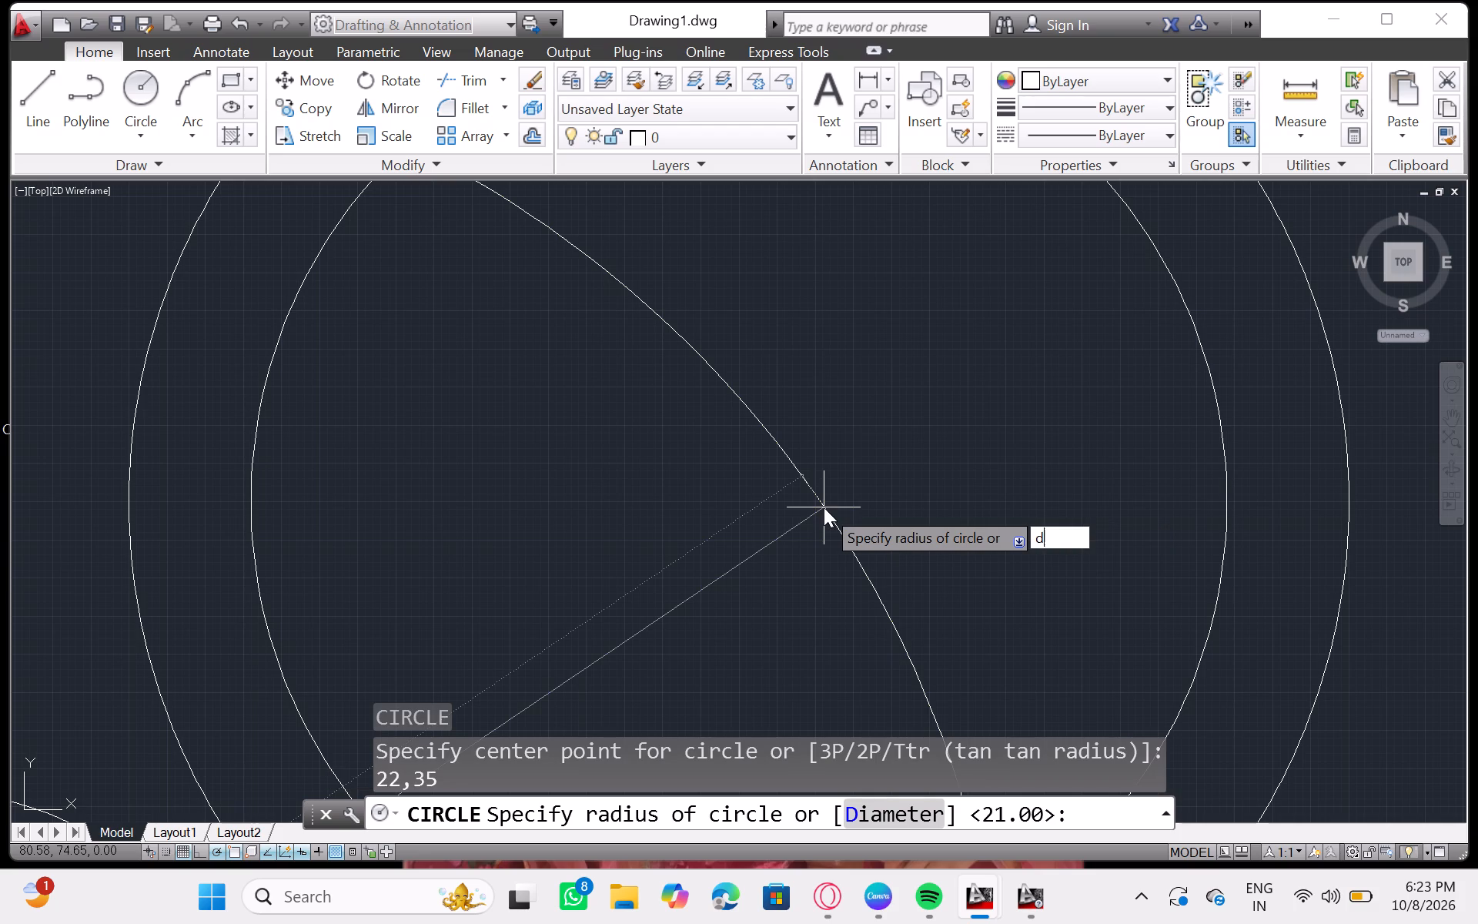
key(Return)
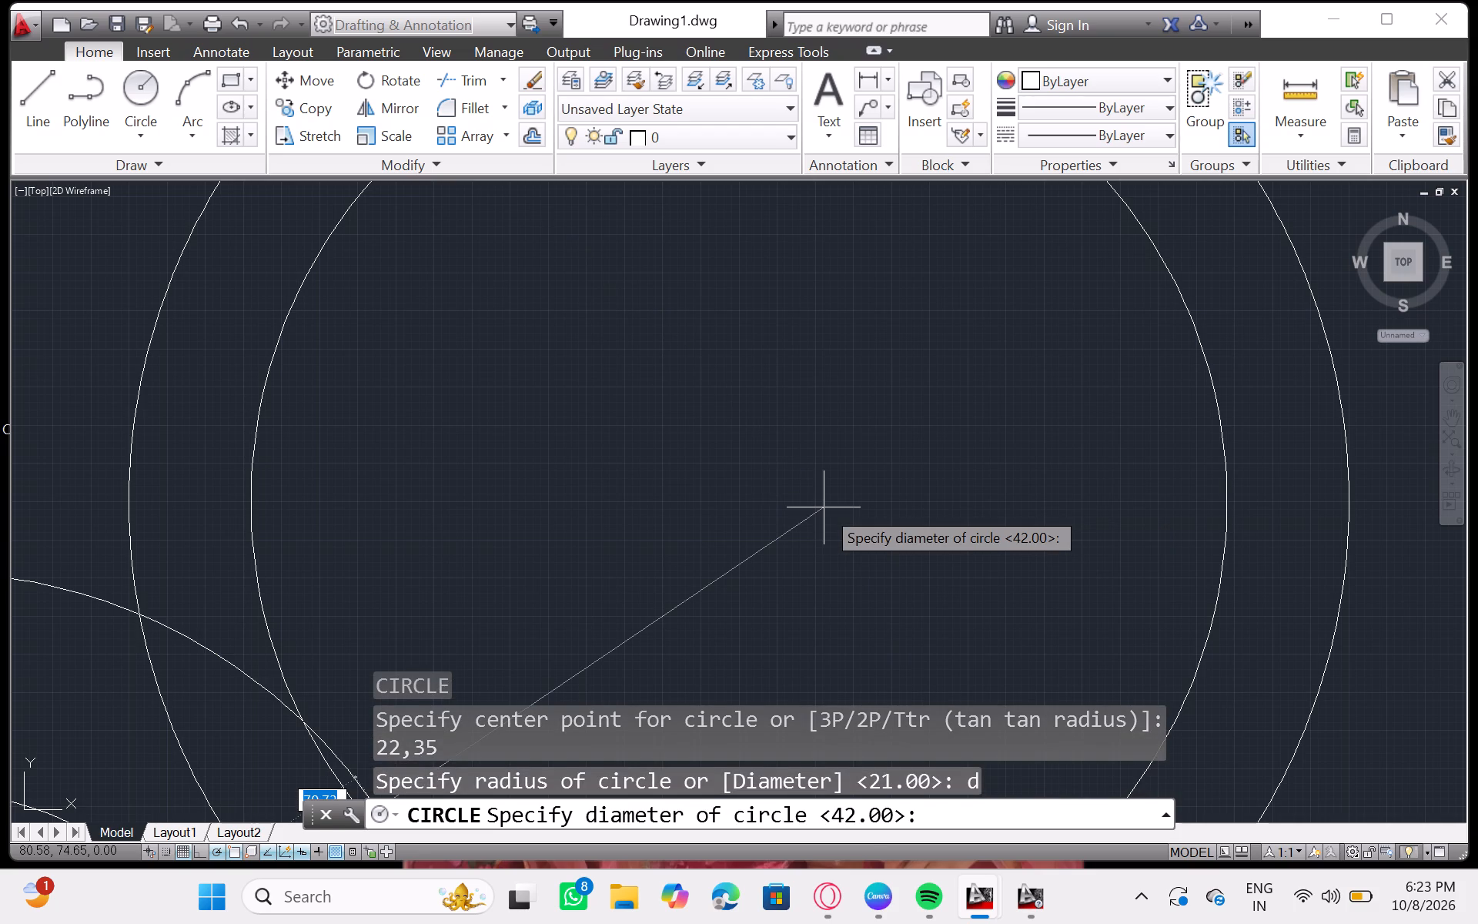
text(22)
key(Return)
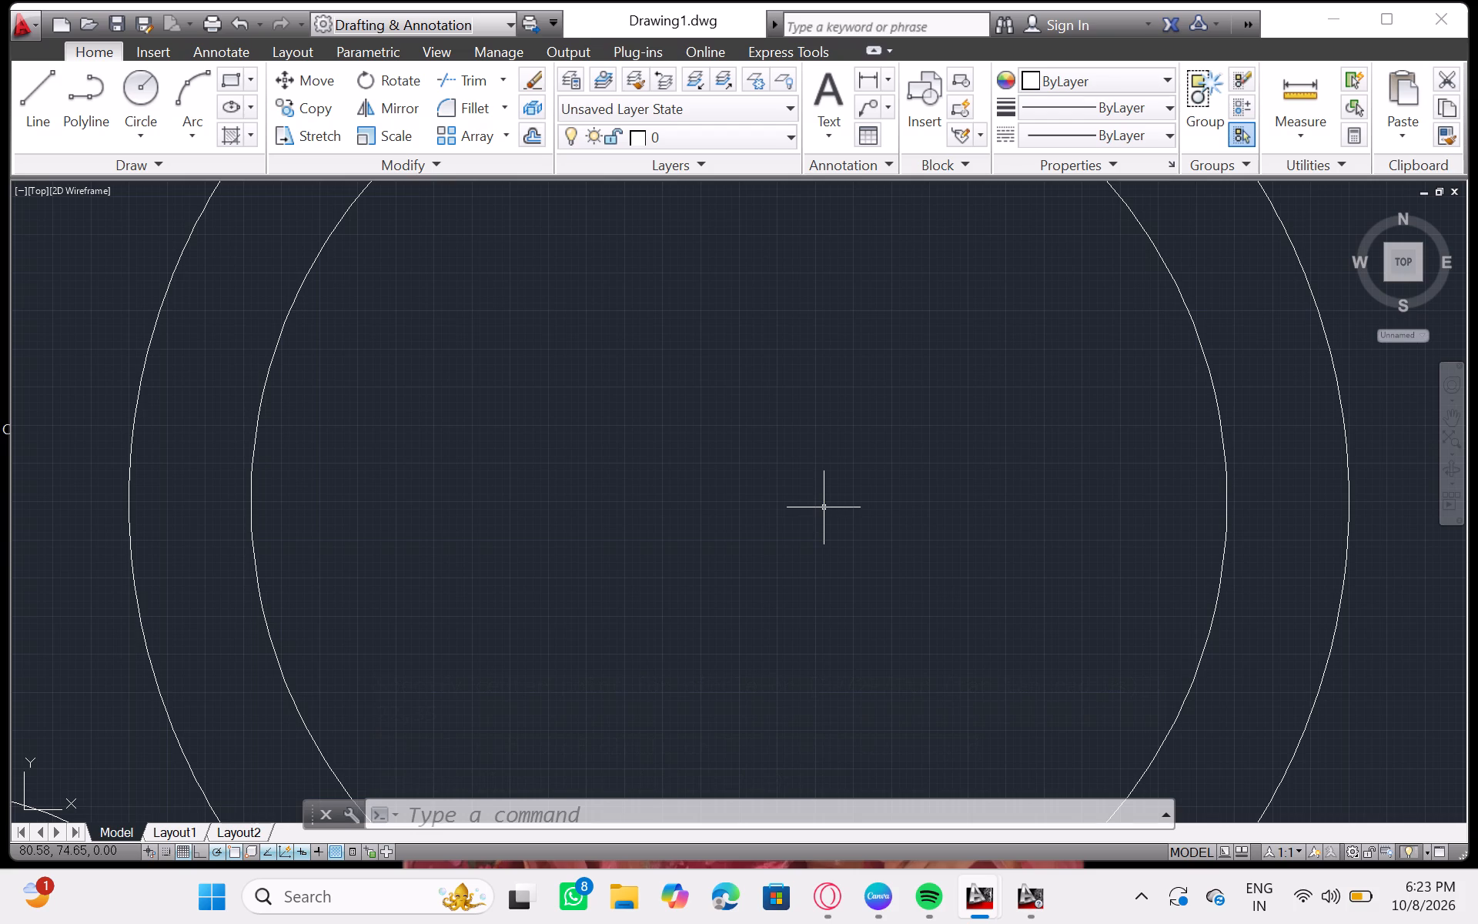
Draw a circle centred at 128,35 with a diameter of 22 mm.
key(c)
key(Return)
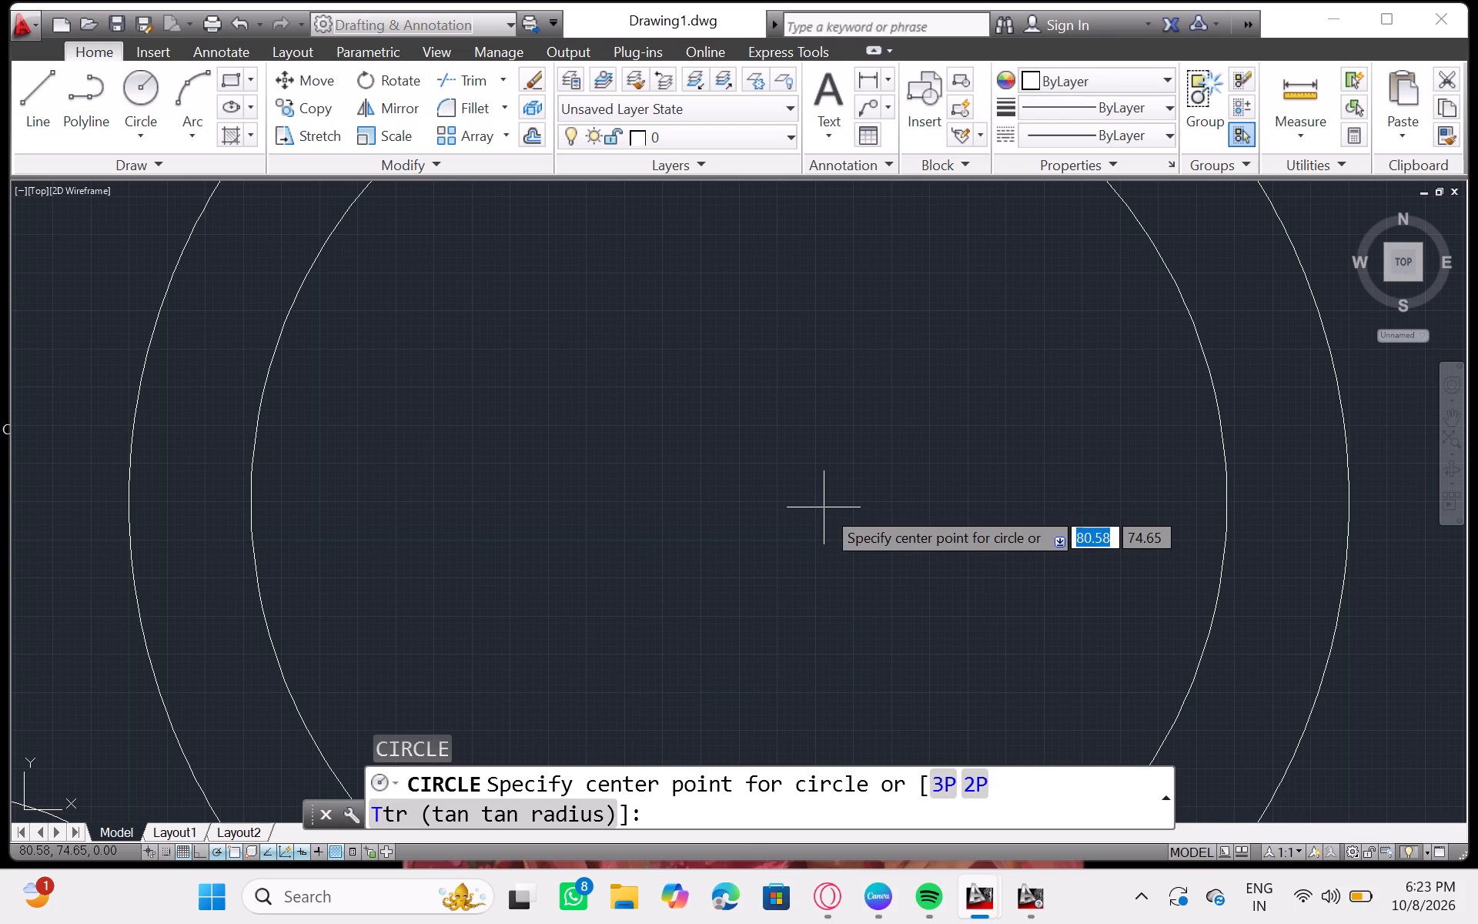
text(12)
key(8)
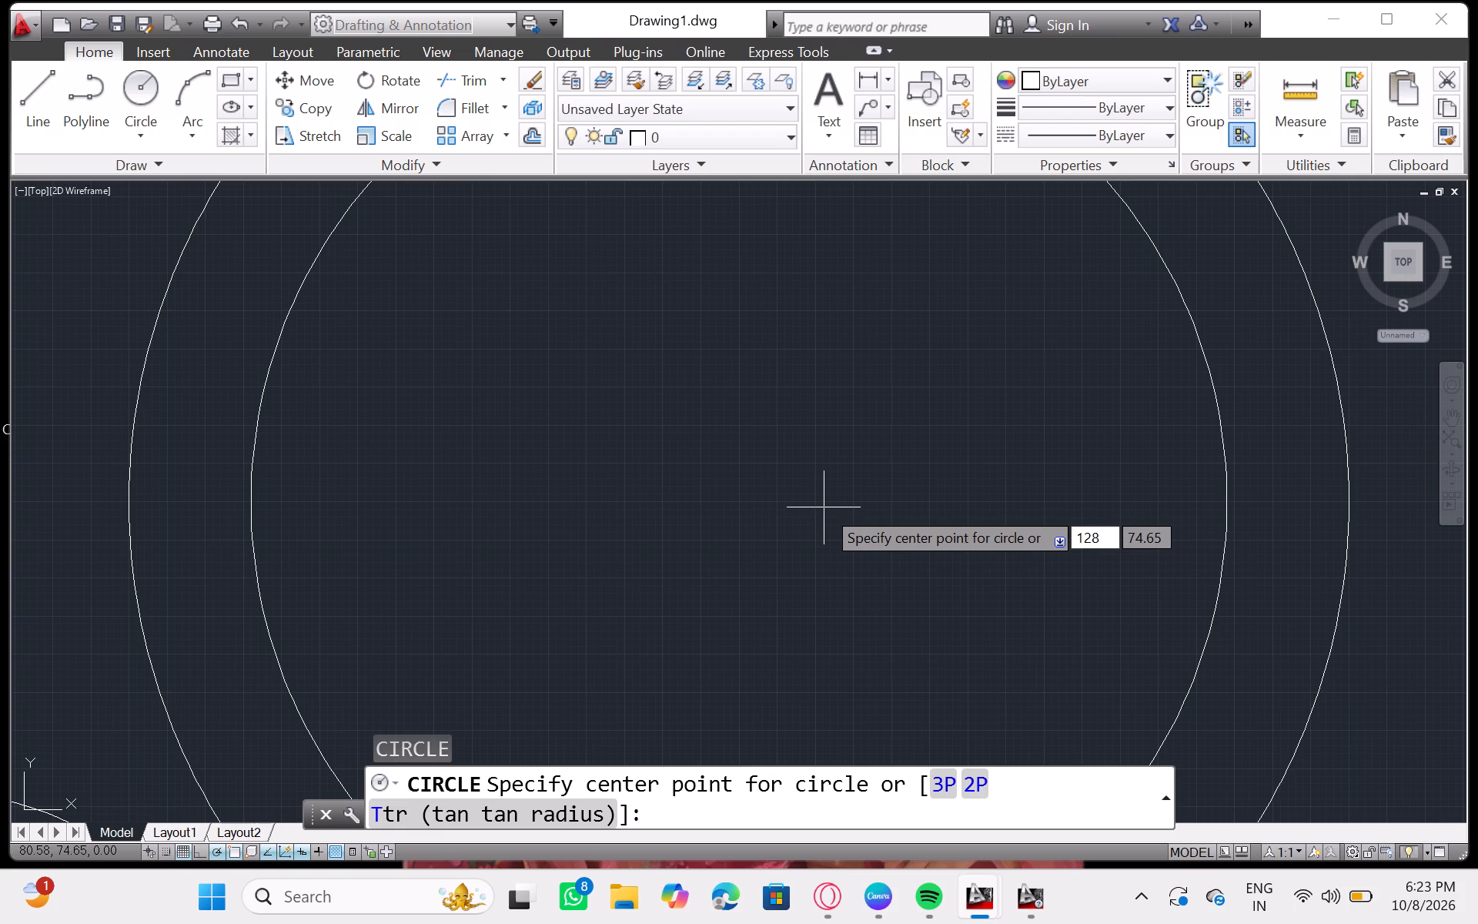
key(comma)
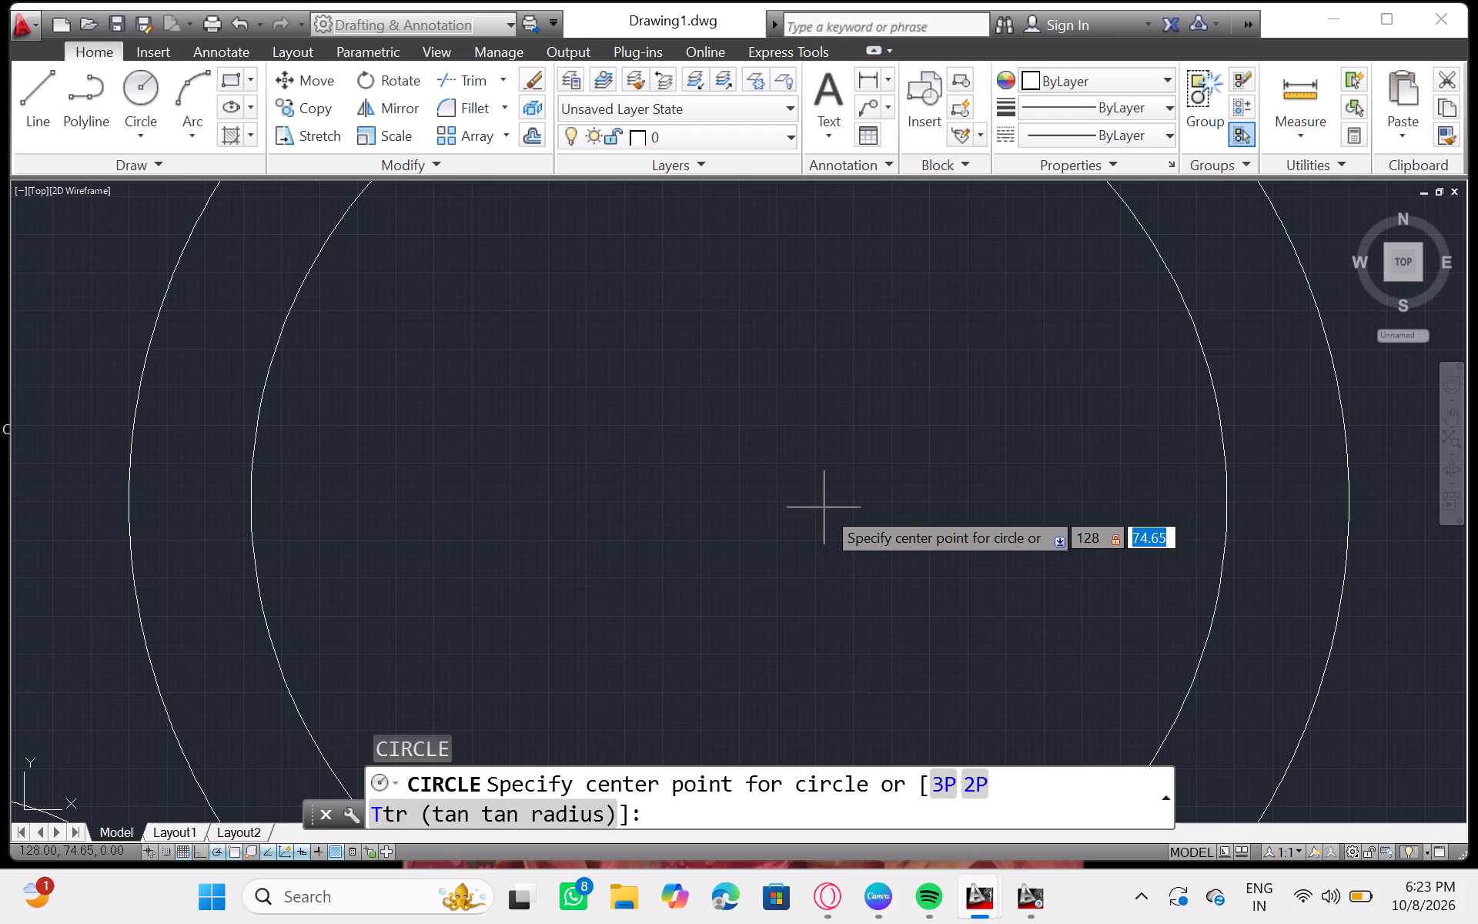
text(35)
key(Return)
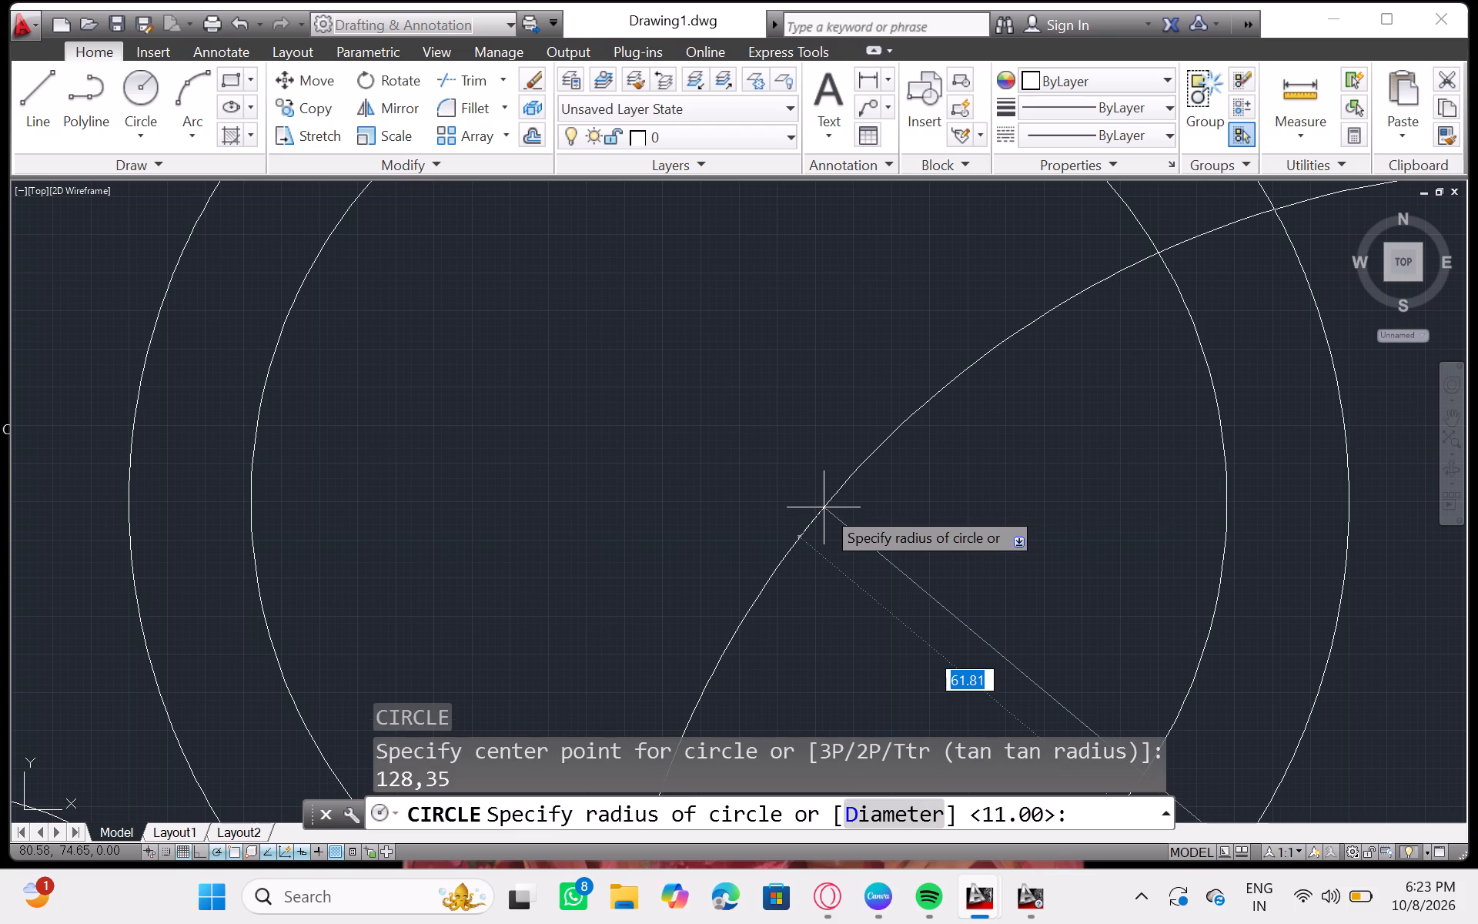
key(d)
key(Return)
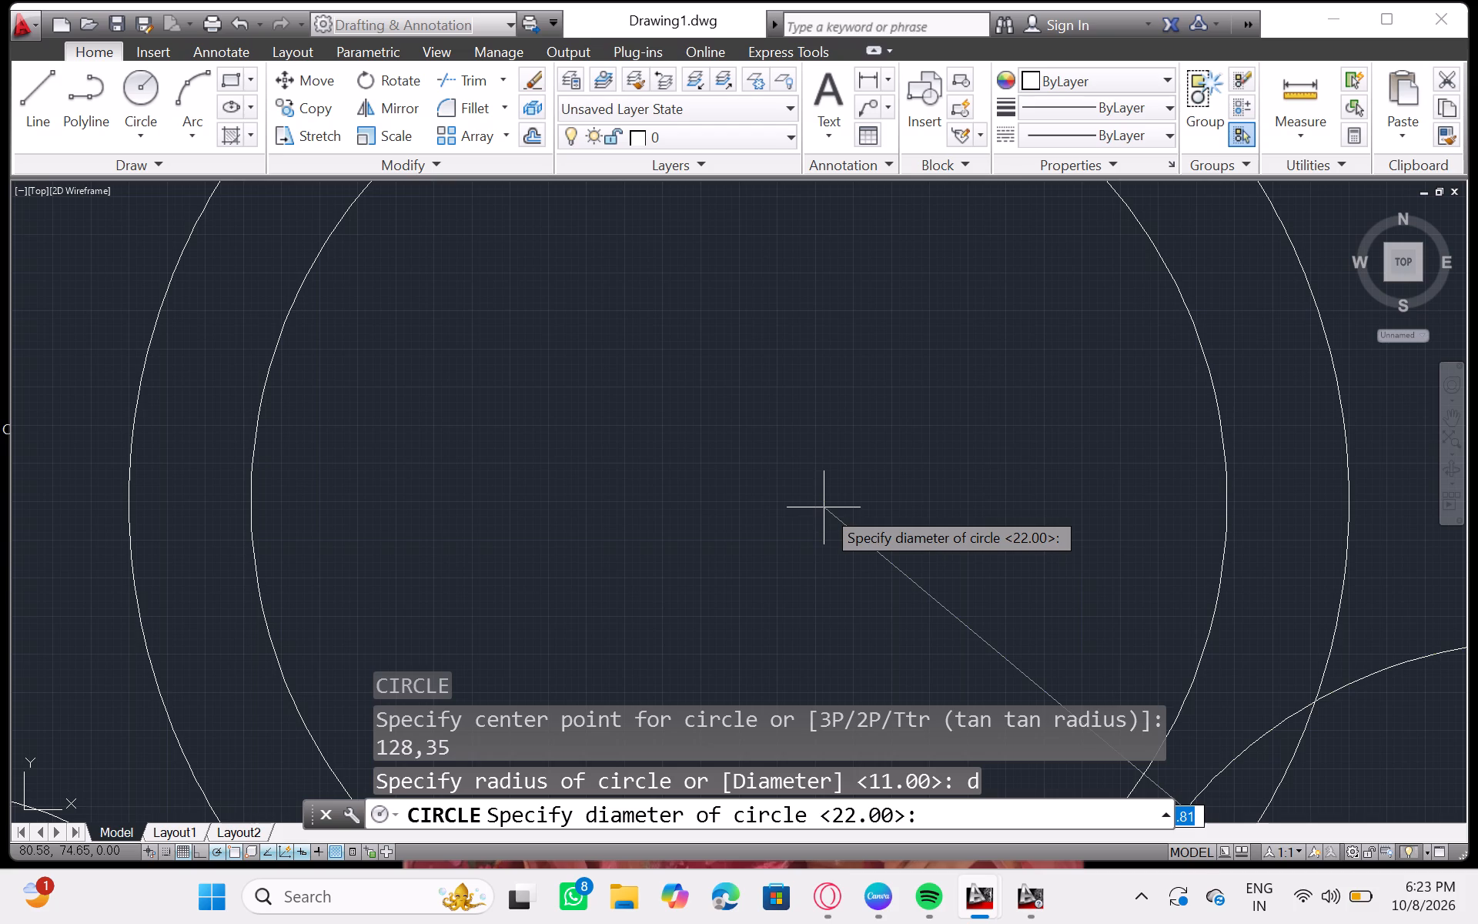
text(22)
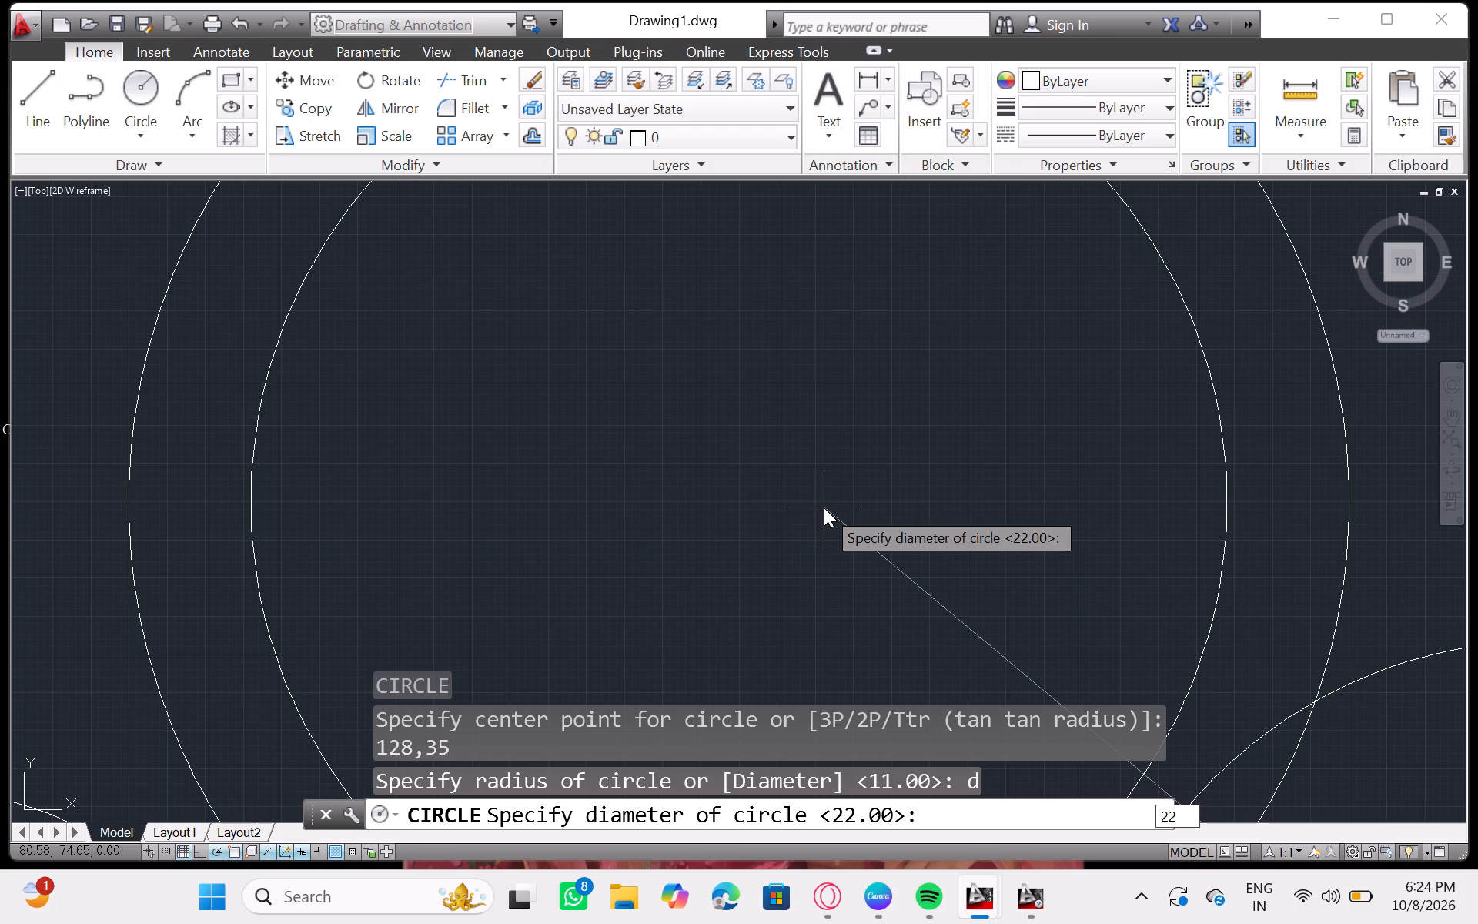
key(Return)
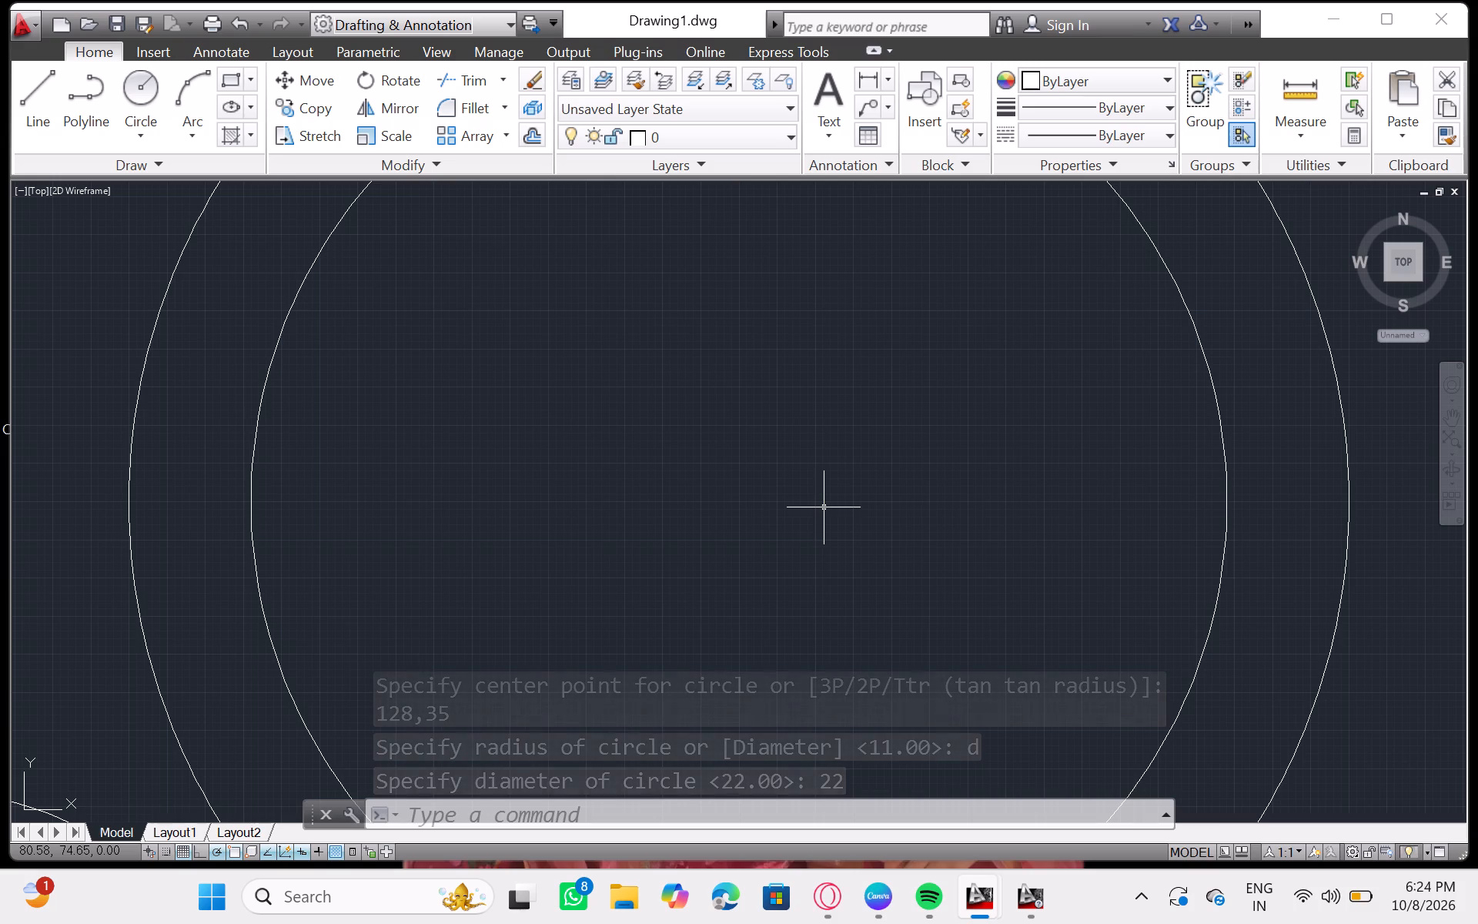
key(Escape)
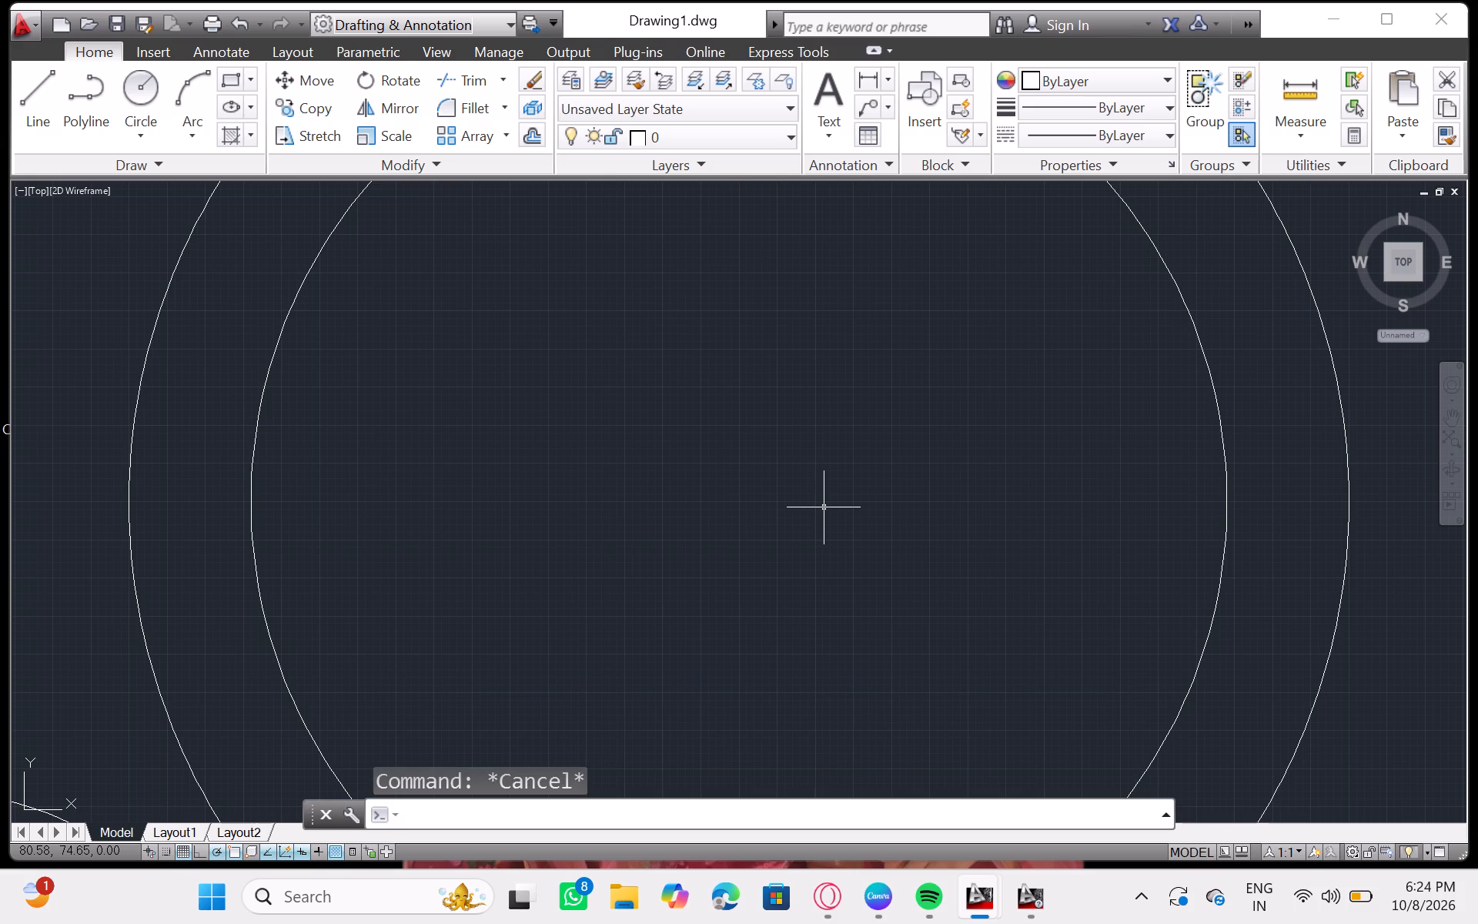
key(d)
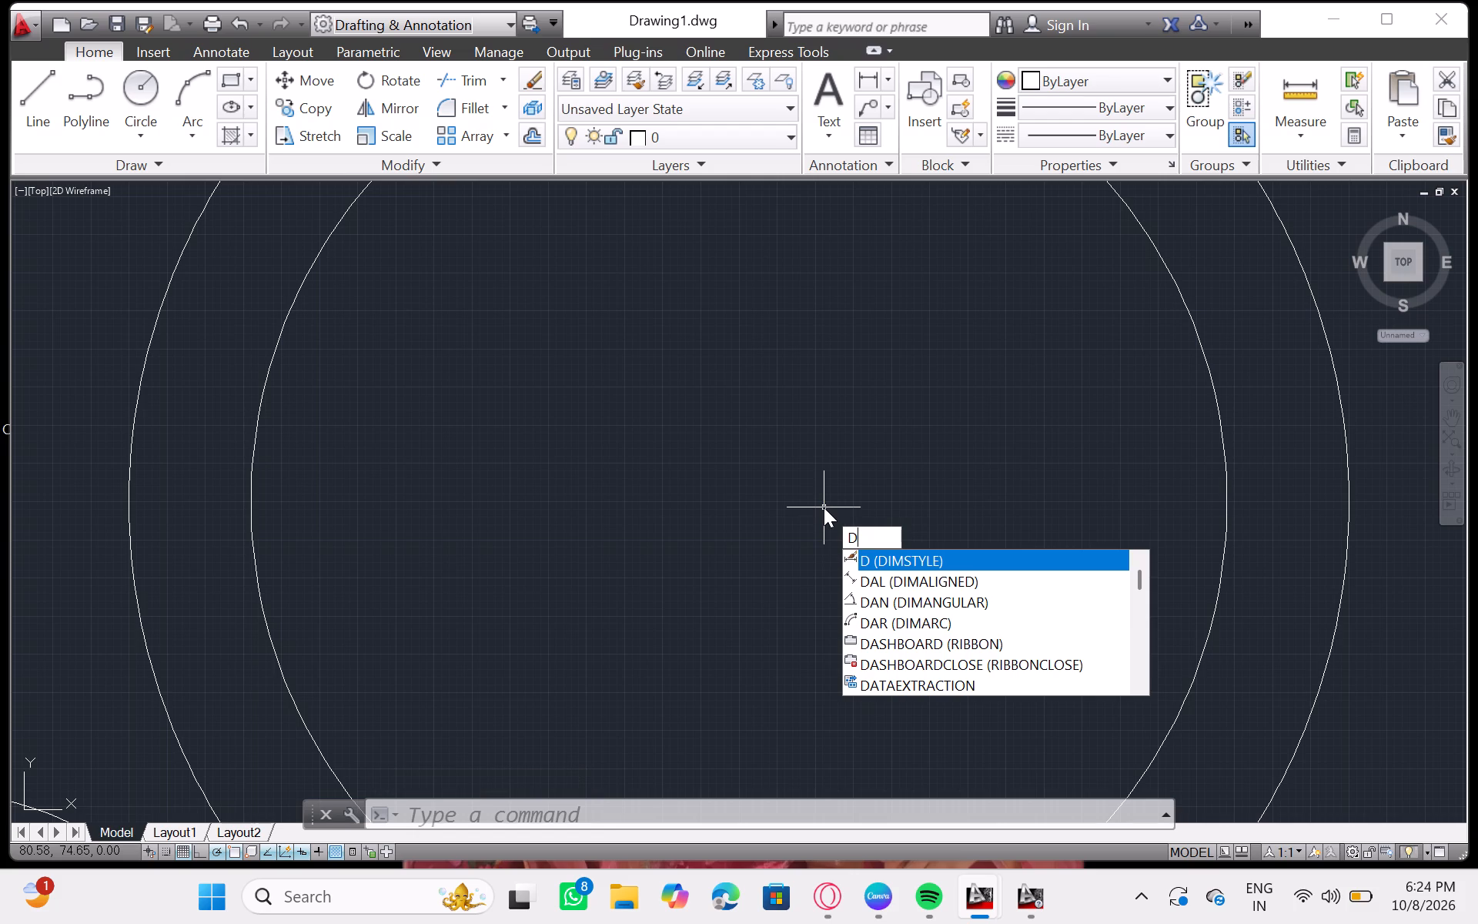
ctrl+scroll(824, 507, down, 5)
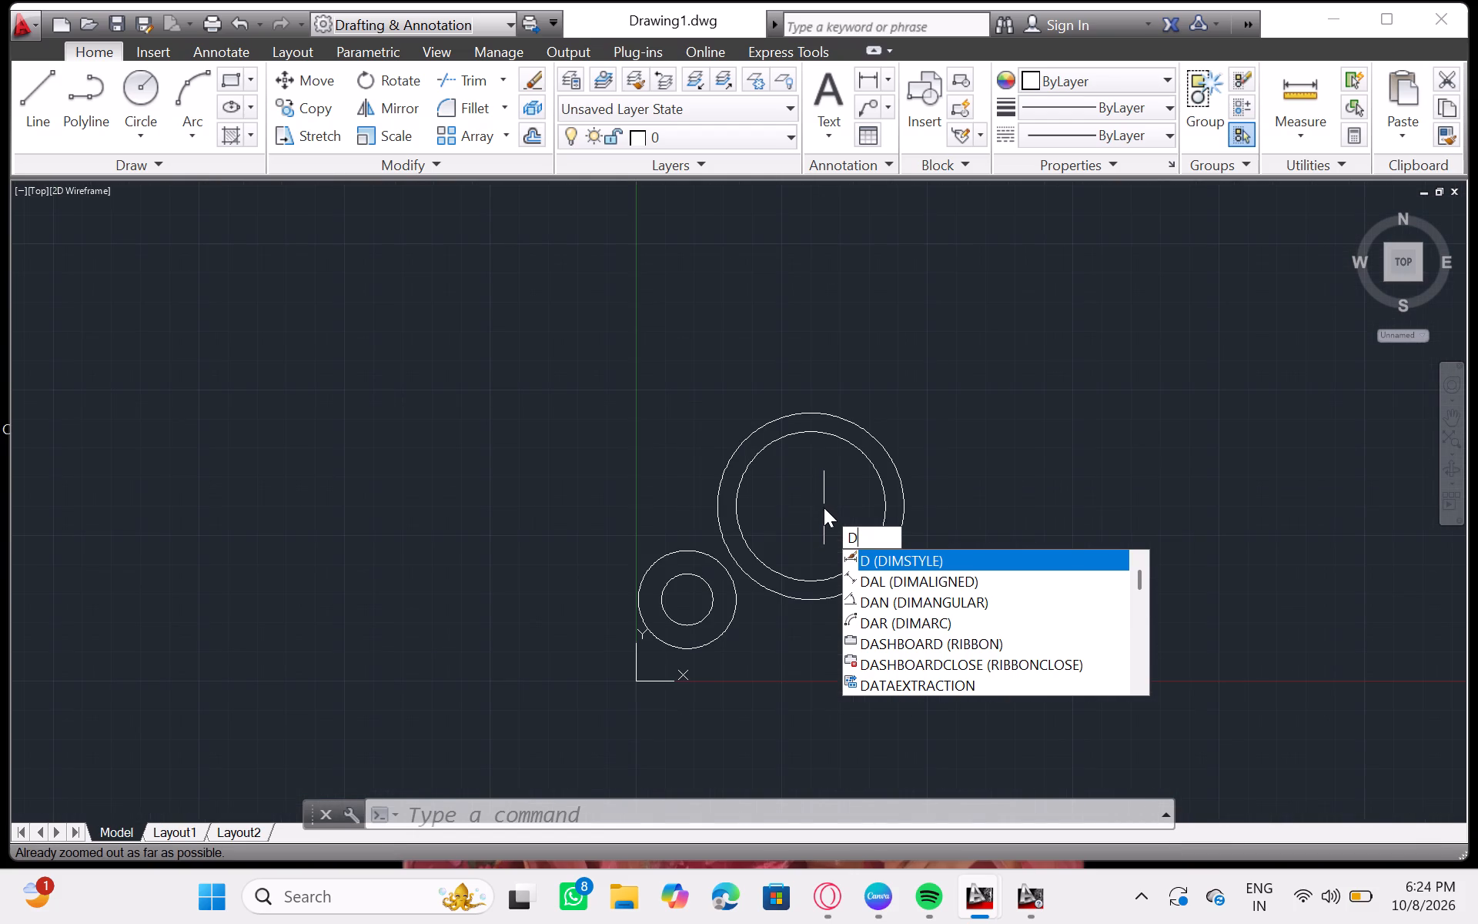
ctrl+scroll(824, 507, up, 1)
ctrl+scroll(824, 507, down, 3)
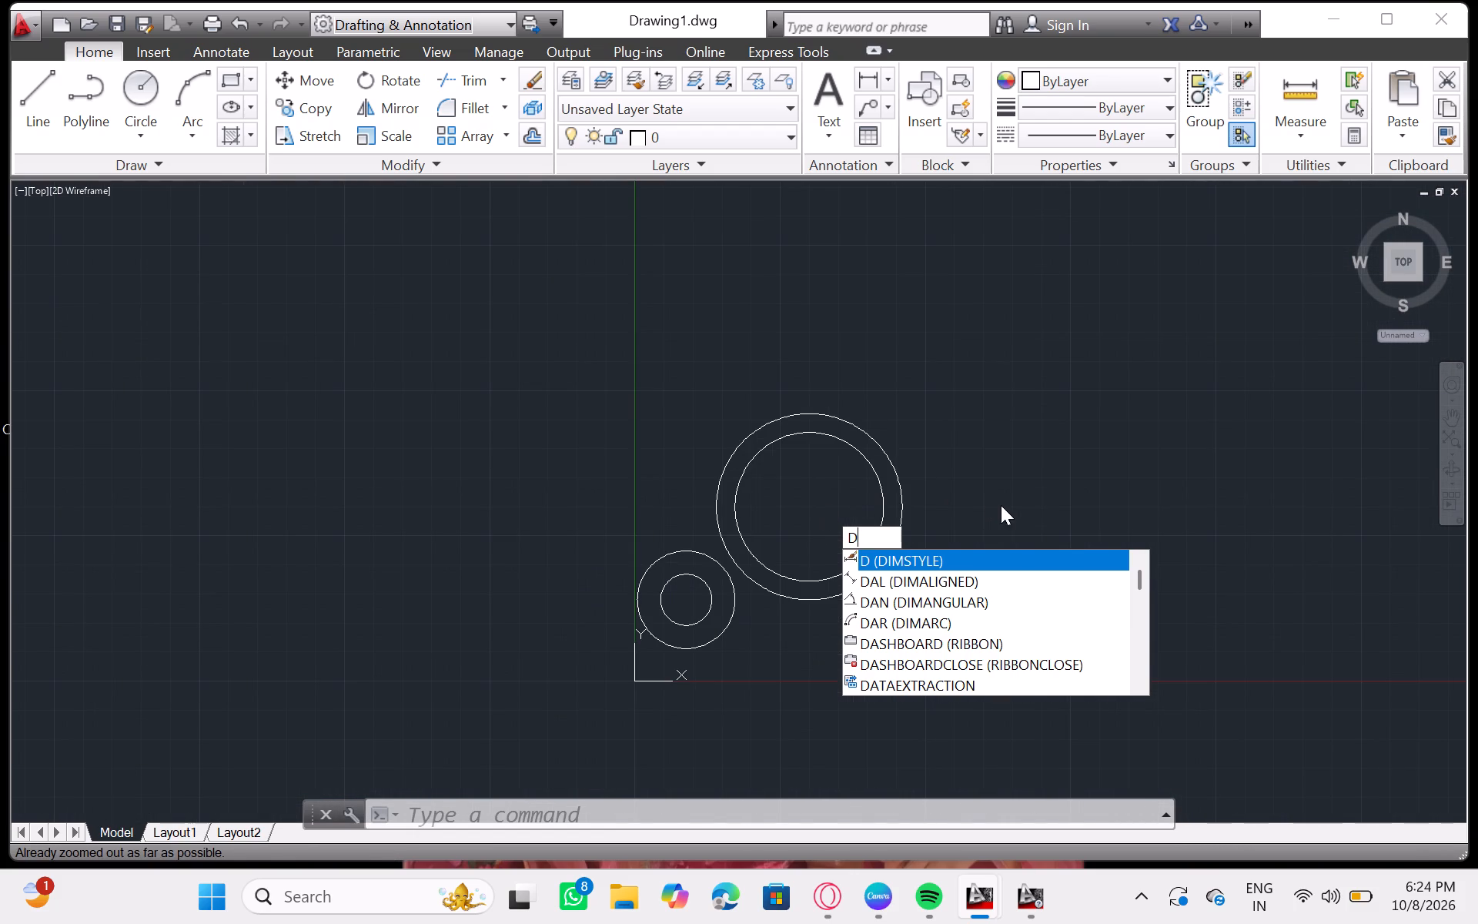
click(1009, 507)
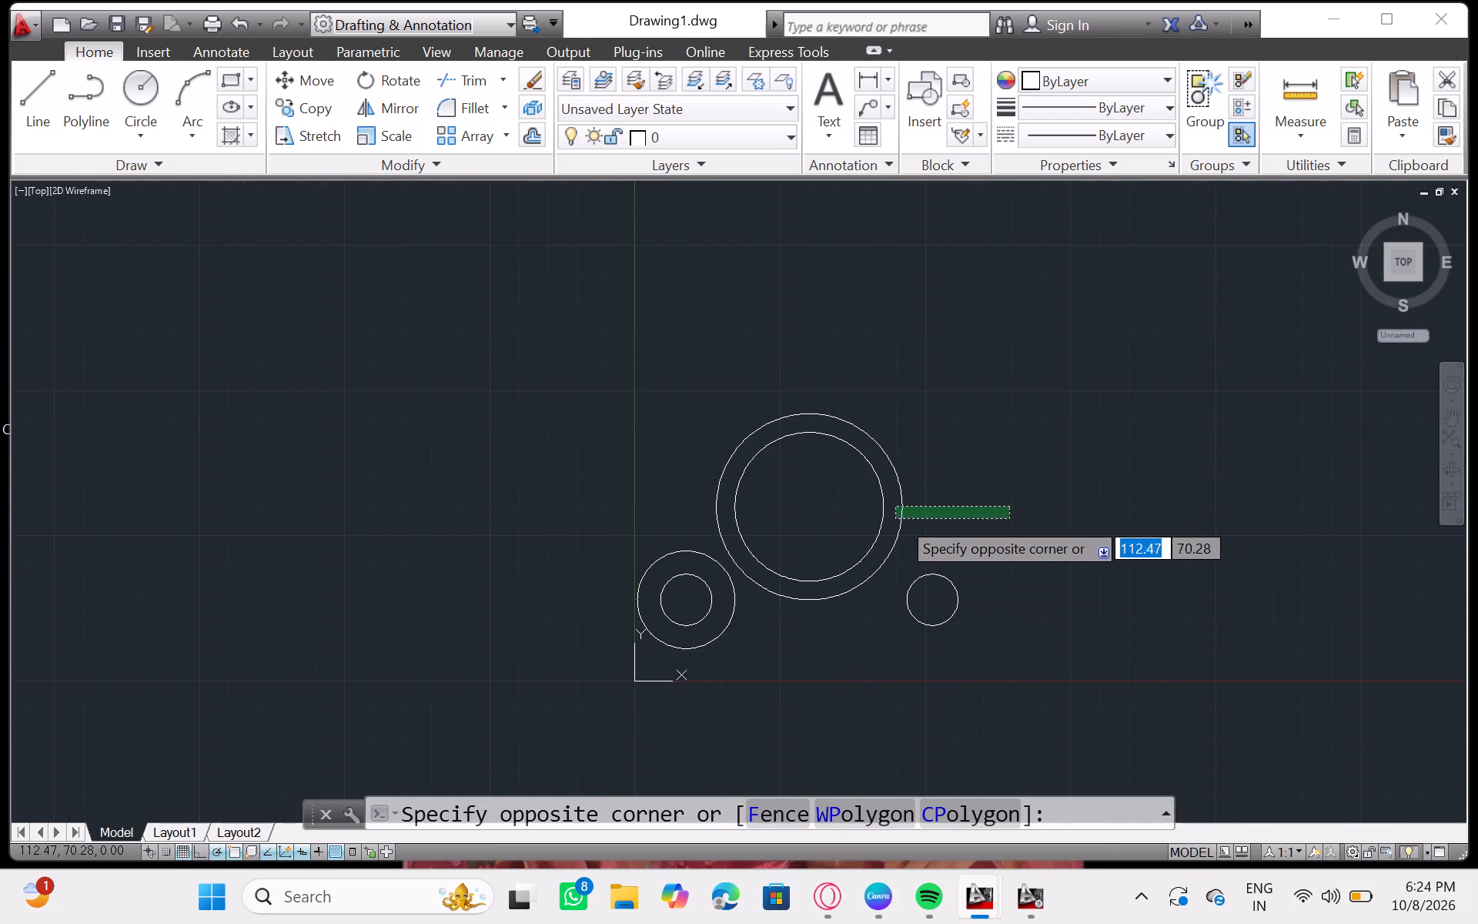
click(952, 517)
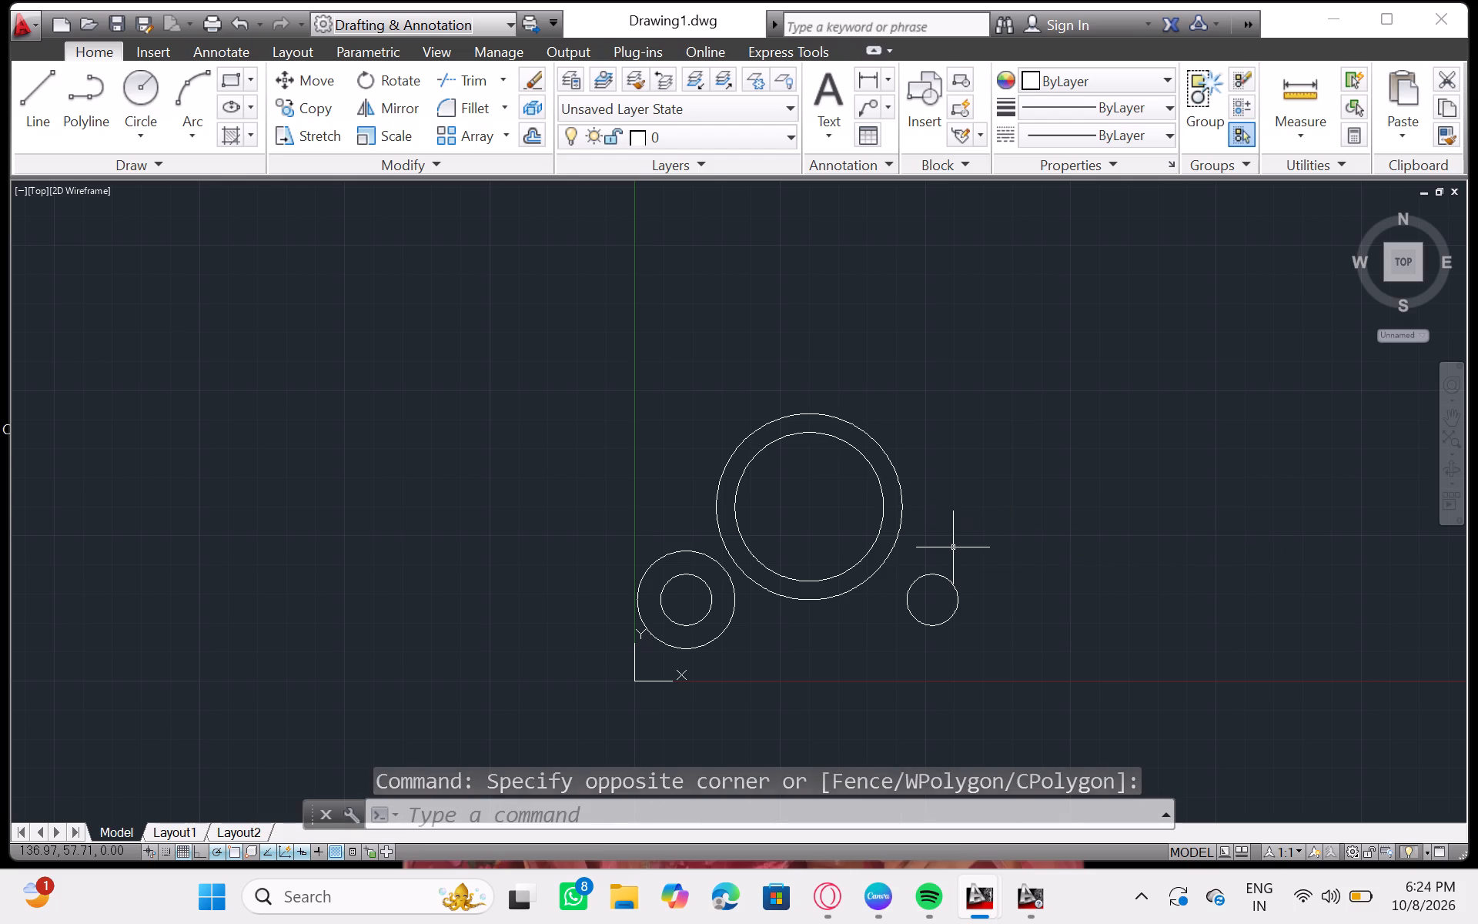
Draw a concentric outer circle centred at 128,35 with a diameter of 42 mm.
key(c)
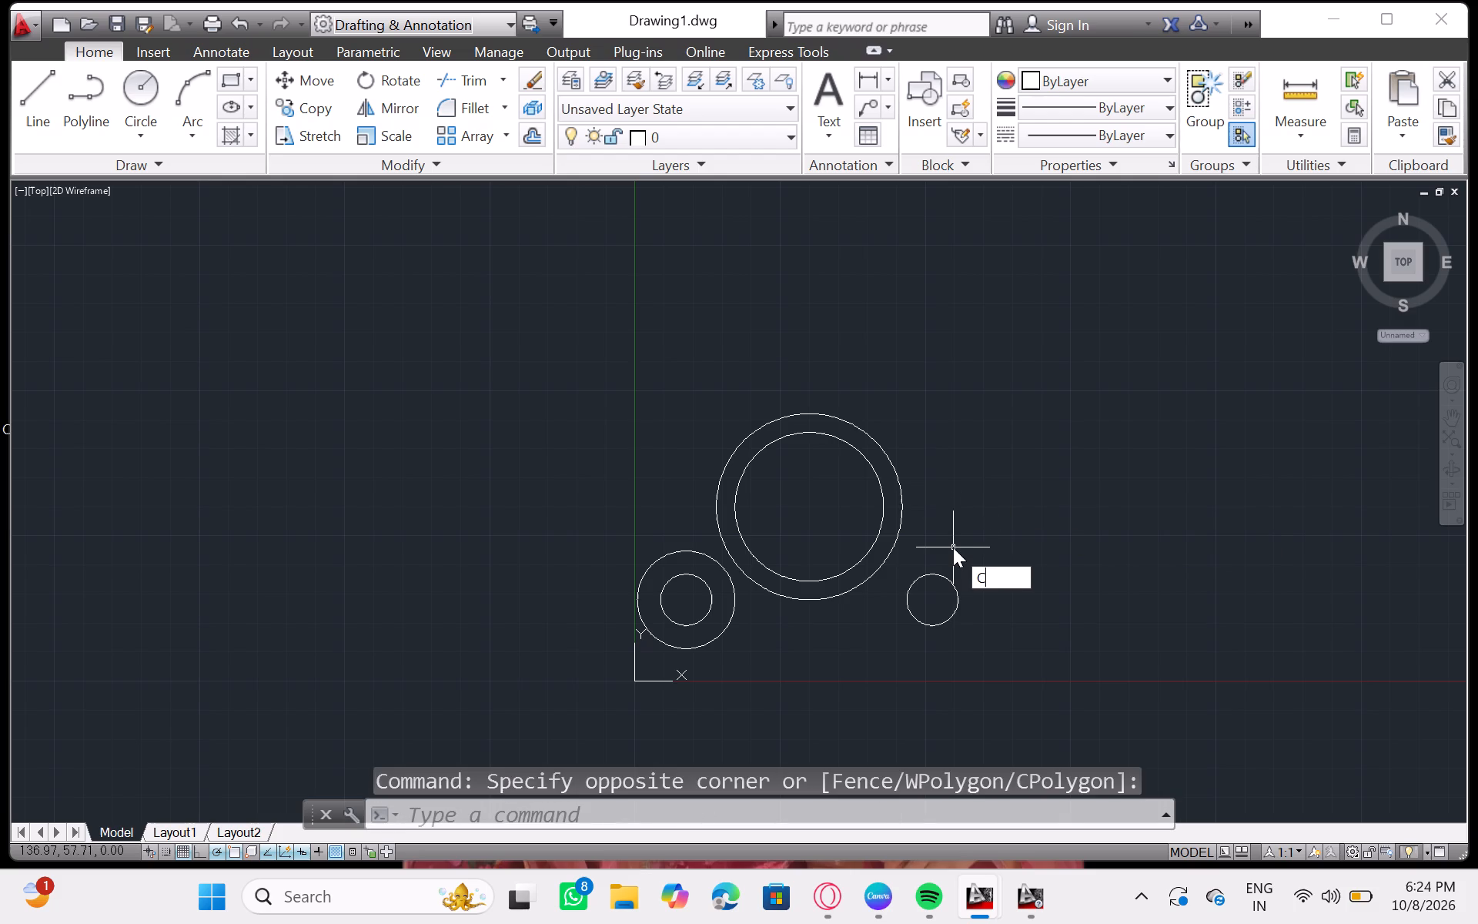
key(Return)
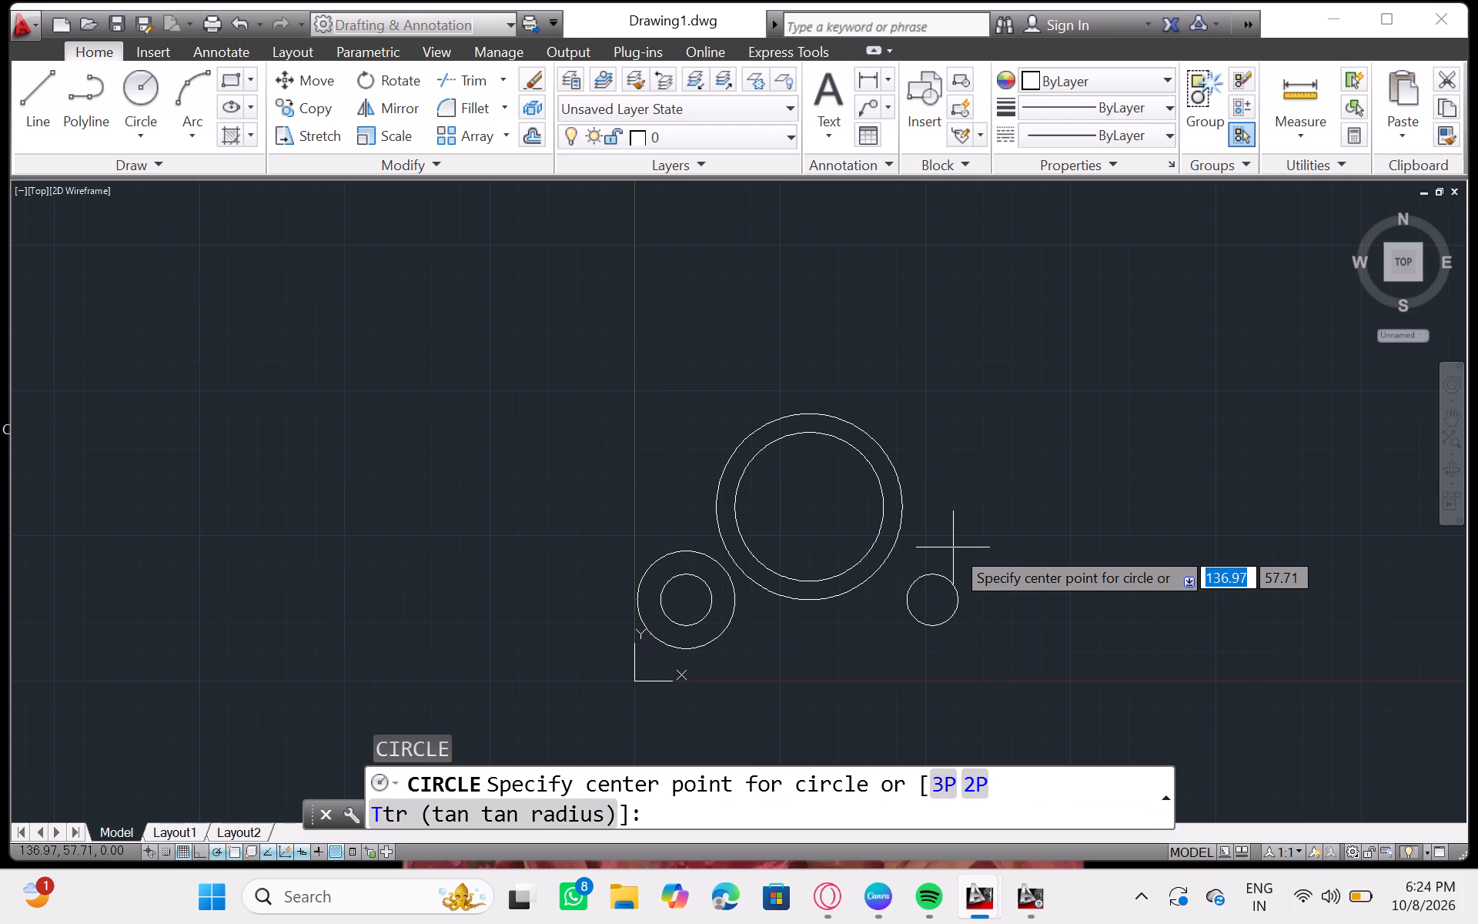
text(128)
key(comma)
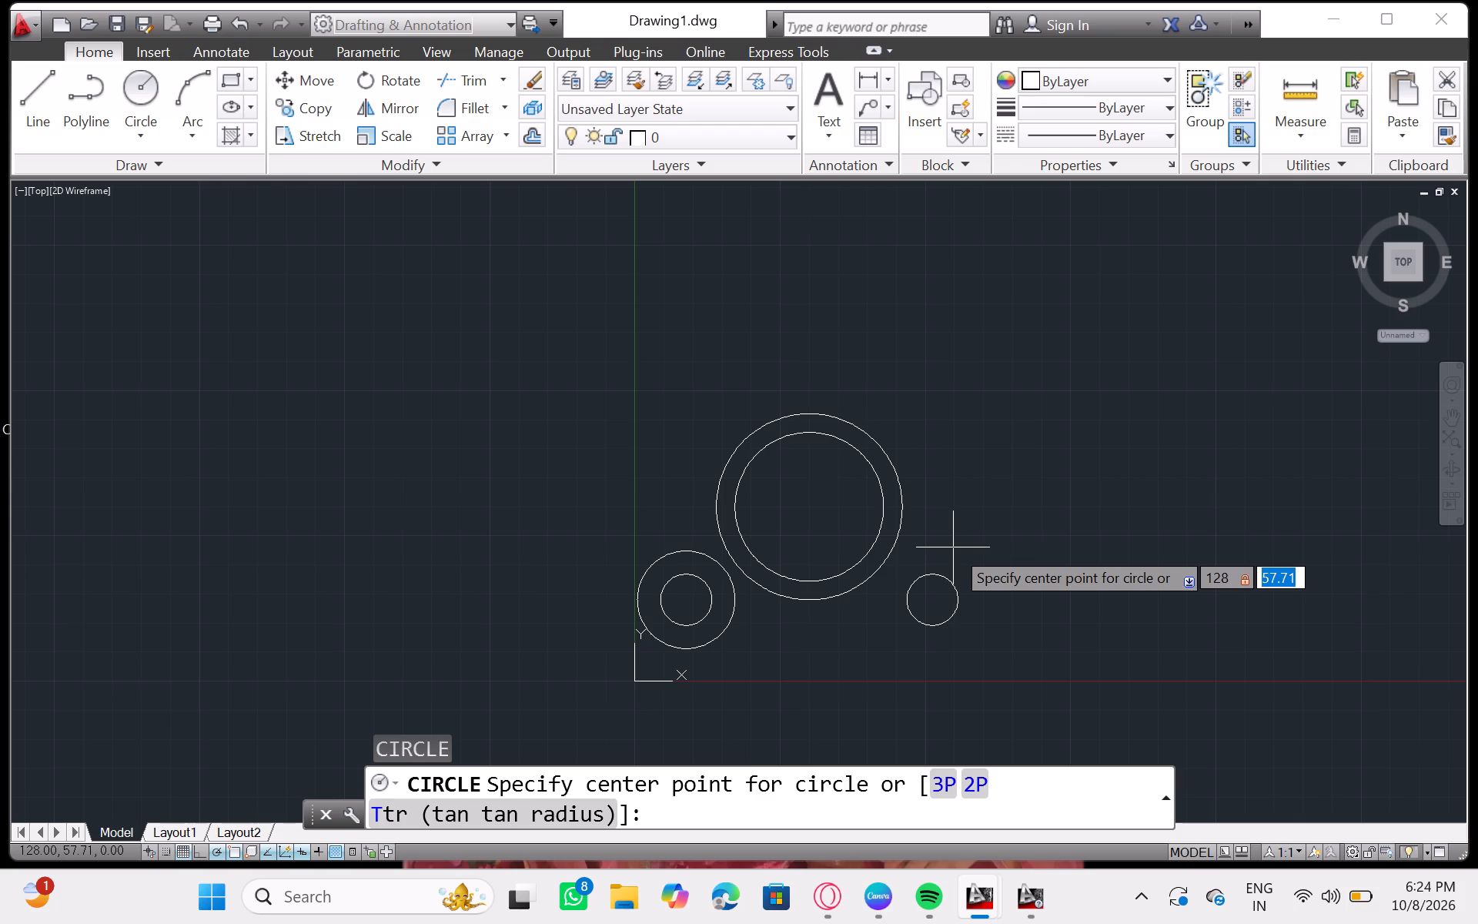
text(35)
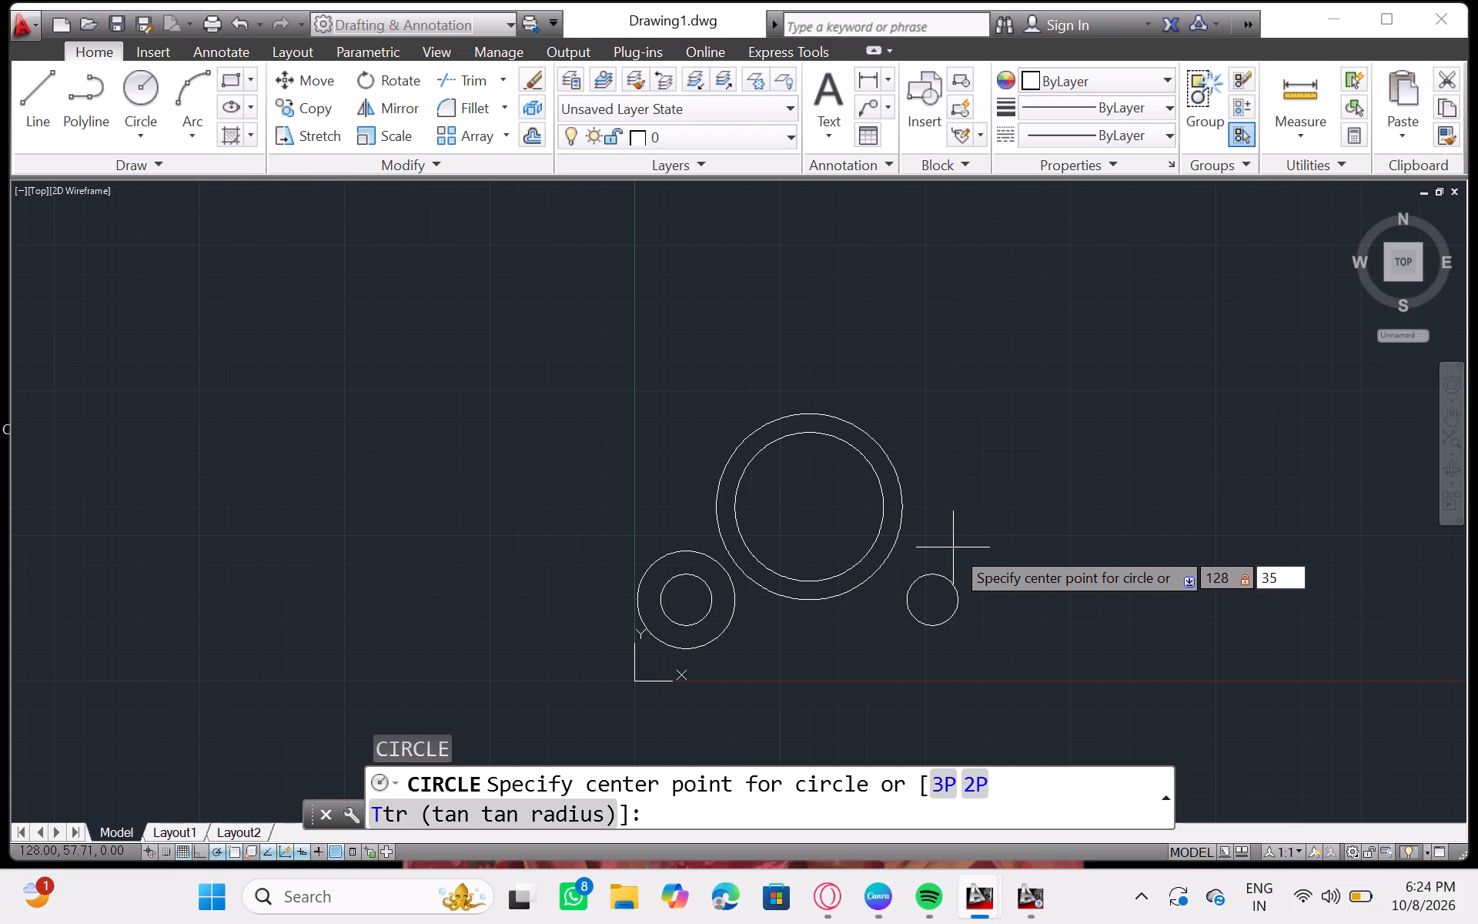
key(Return)
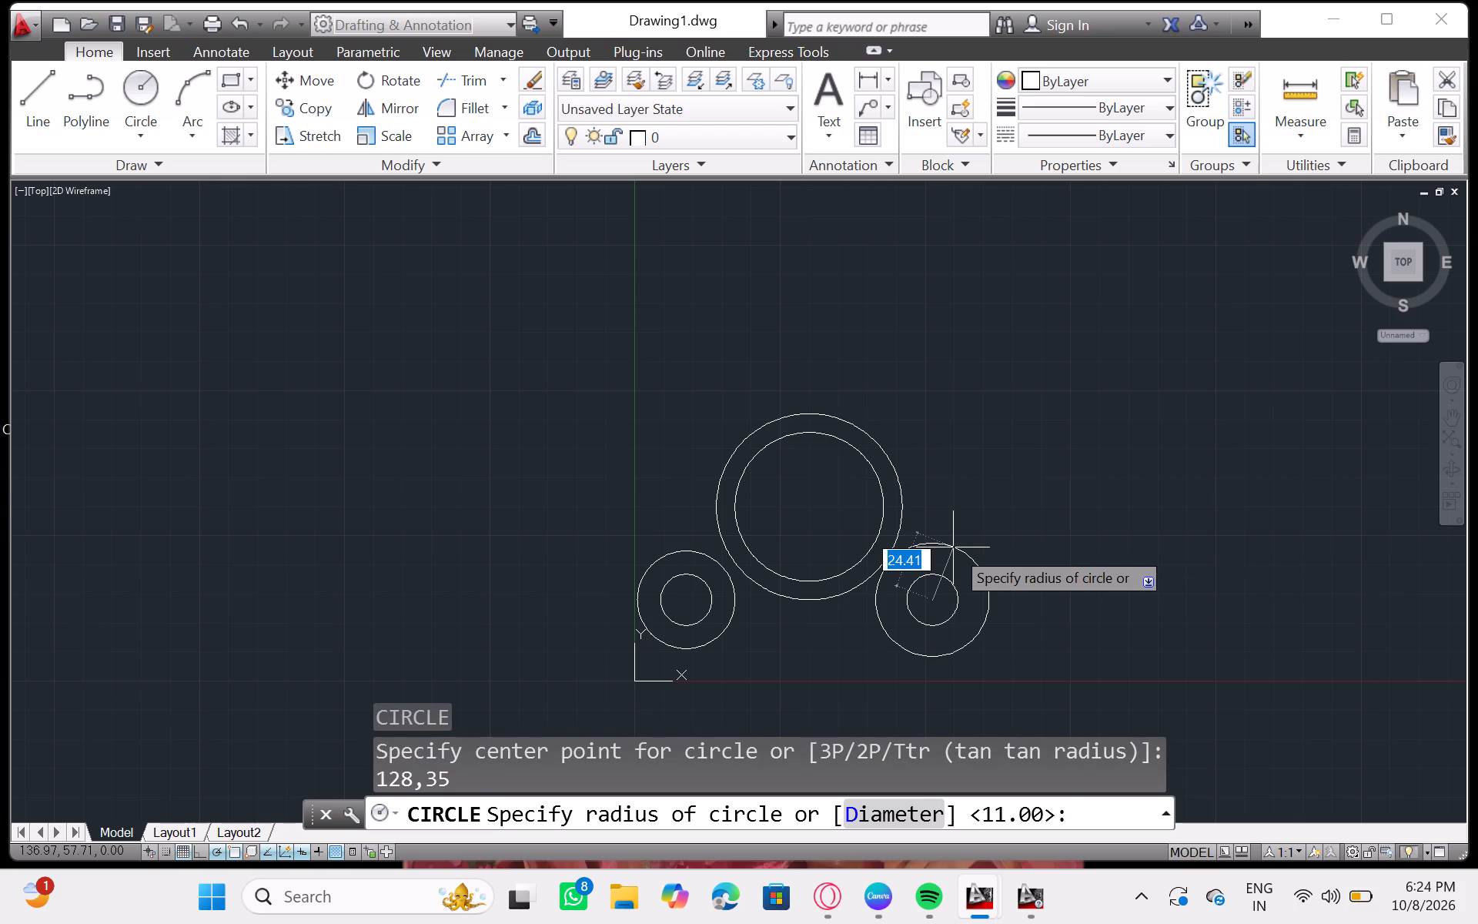
key(d)
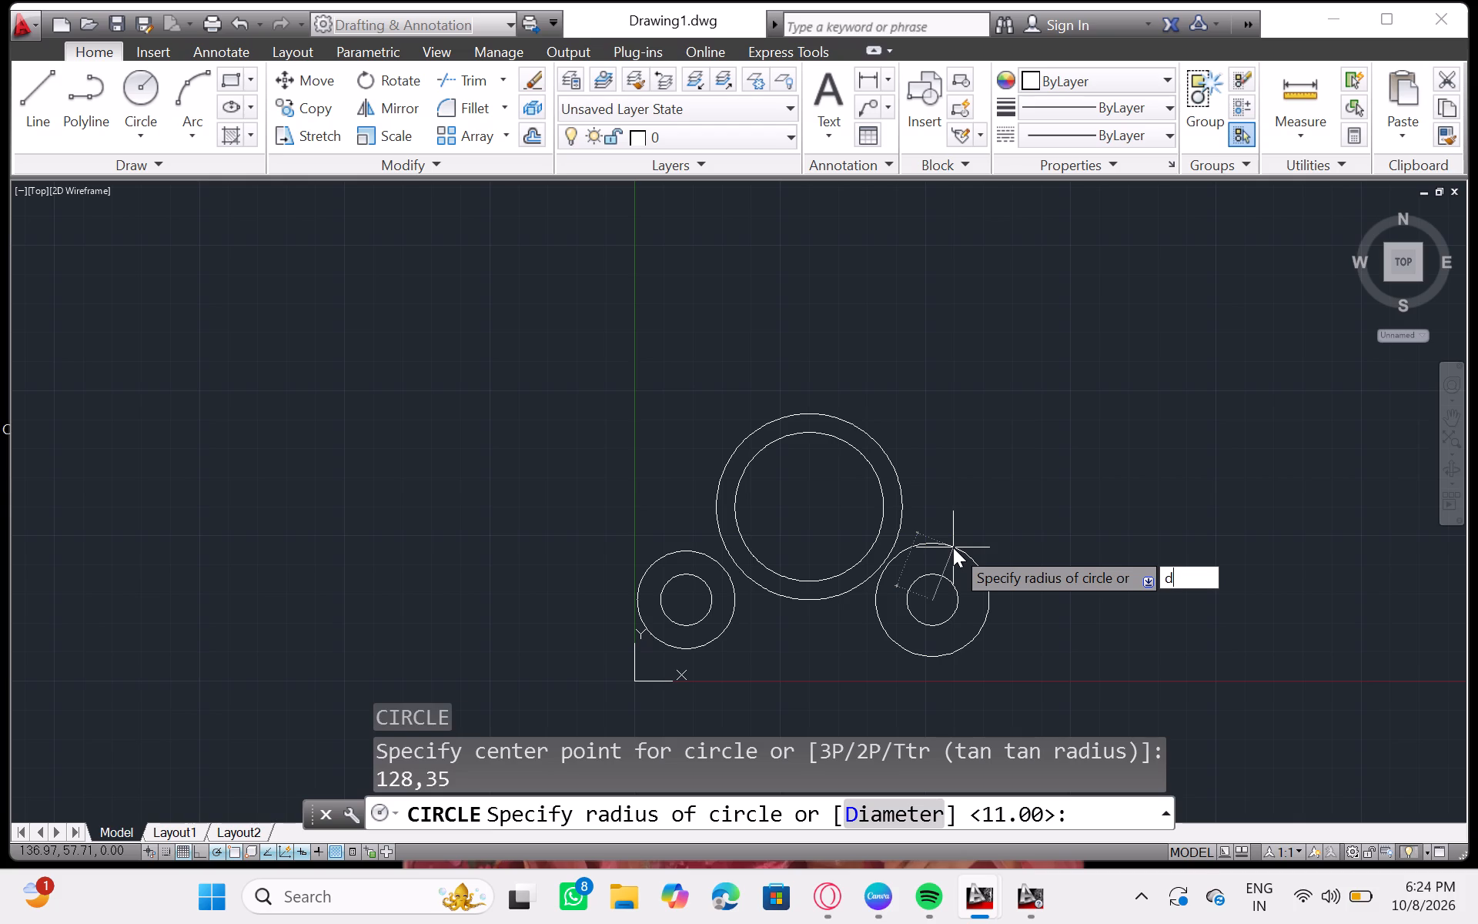
key(Return)
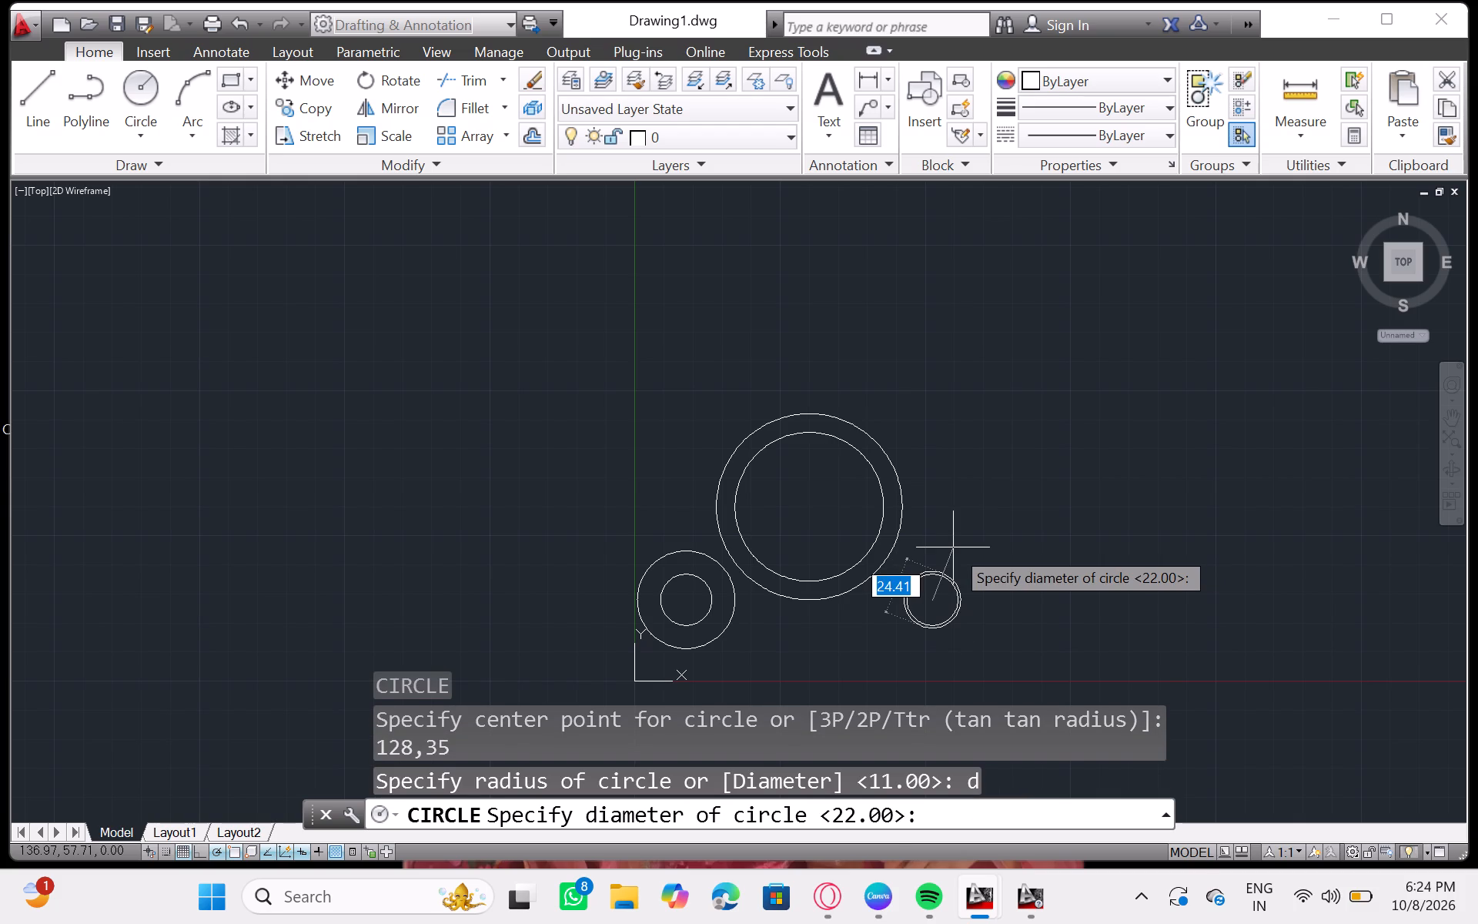
text(42)
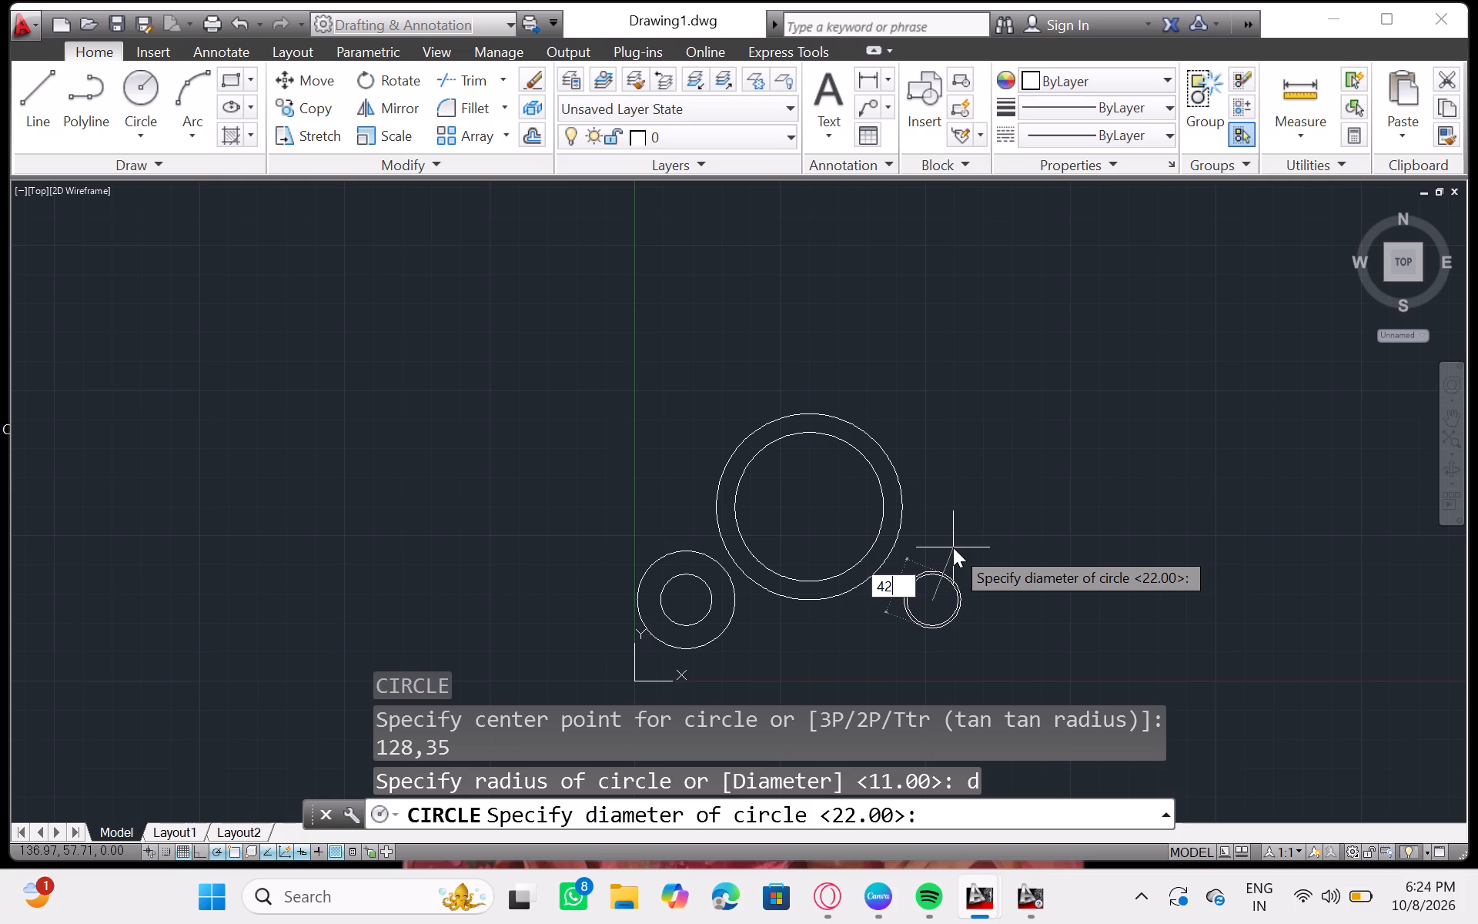
key(Return)
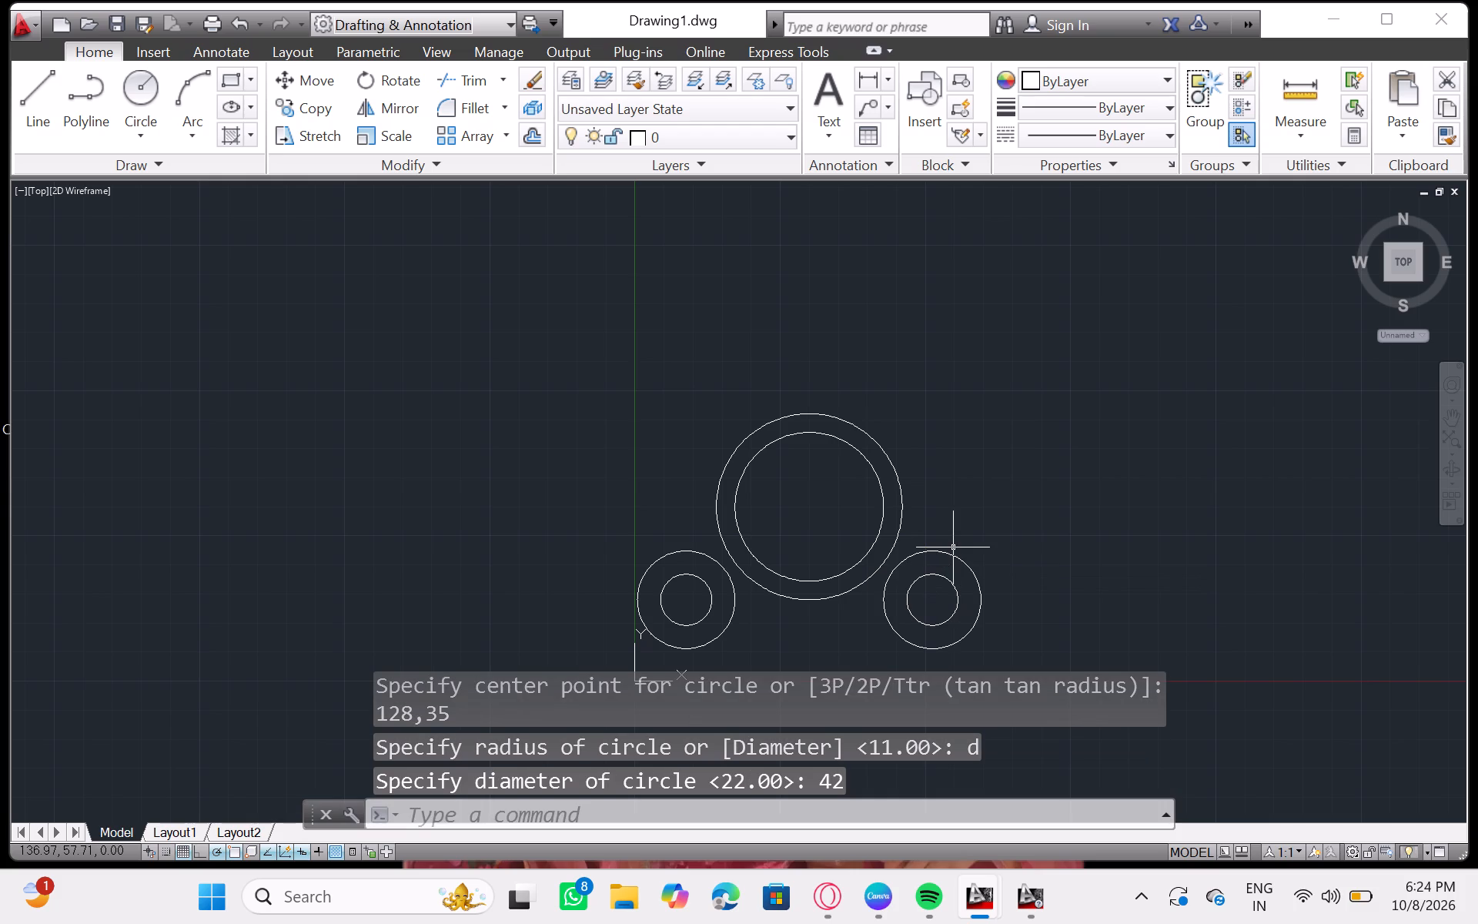
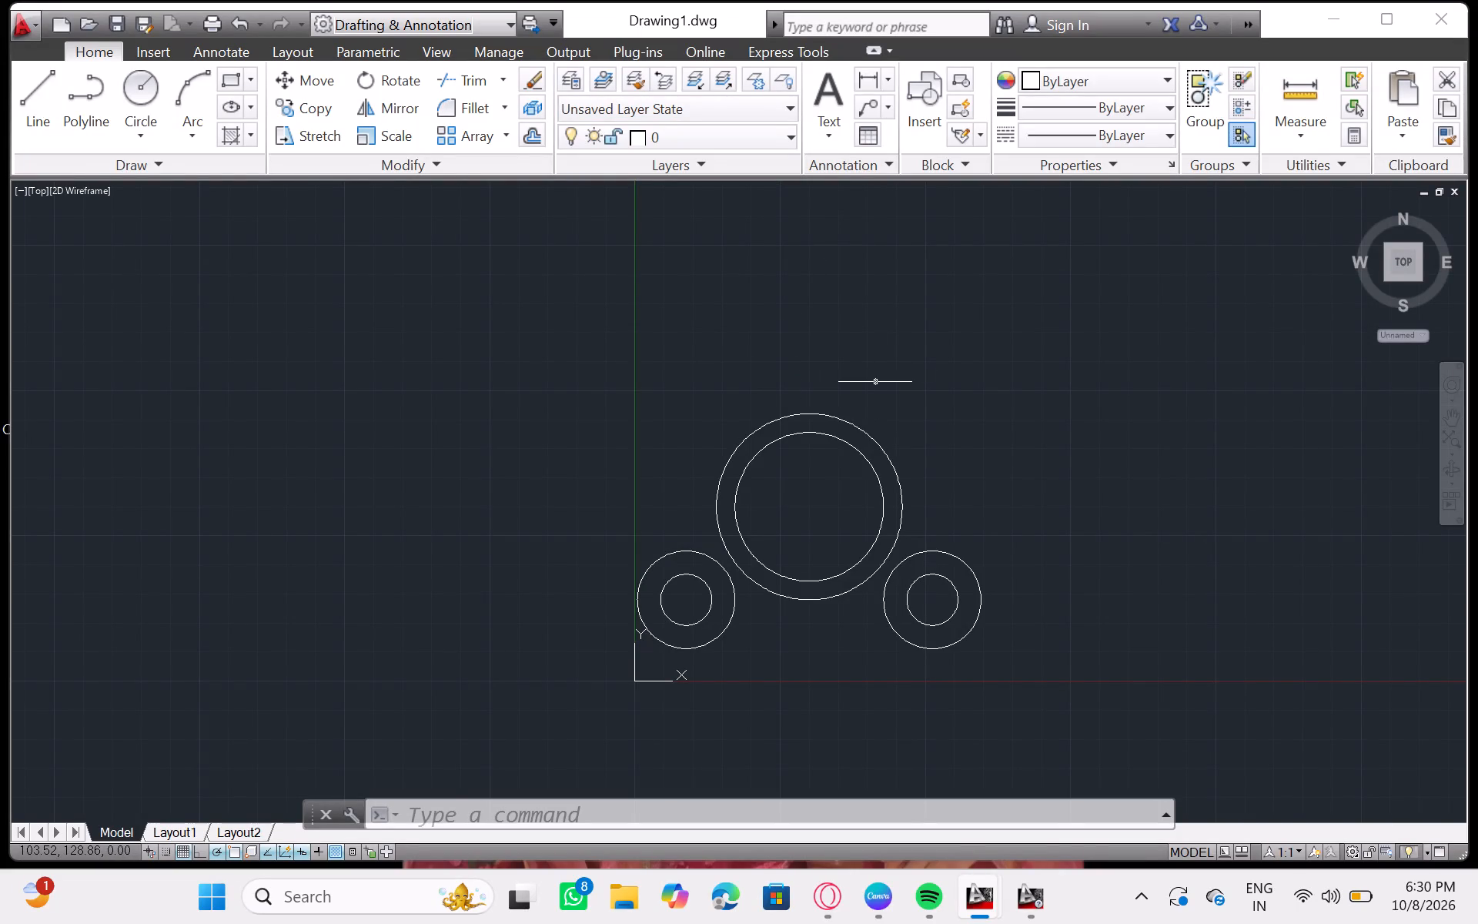
Draw a concentric middle circle centred at 22,35 with a radius of 16 mm.
key(c)
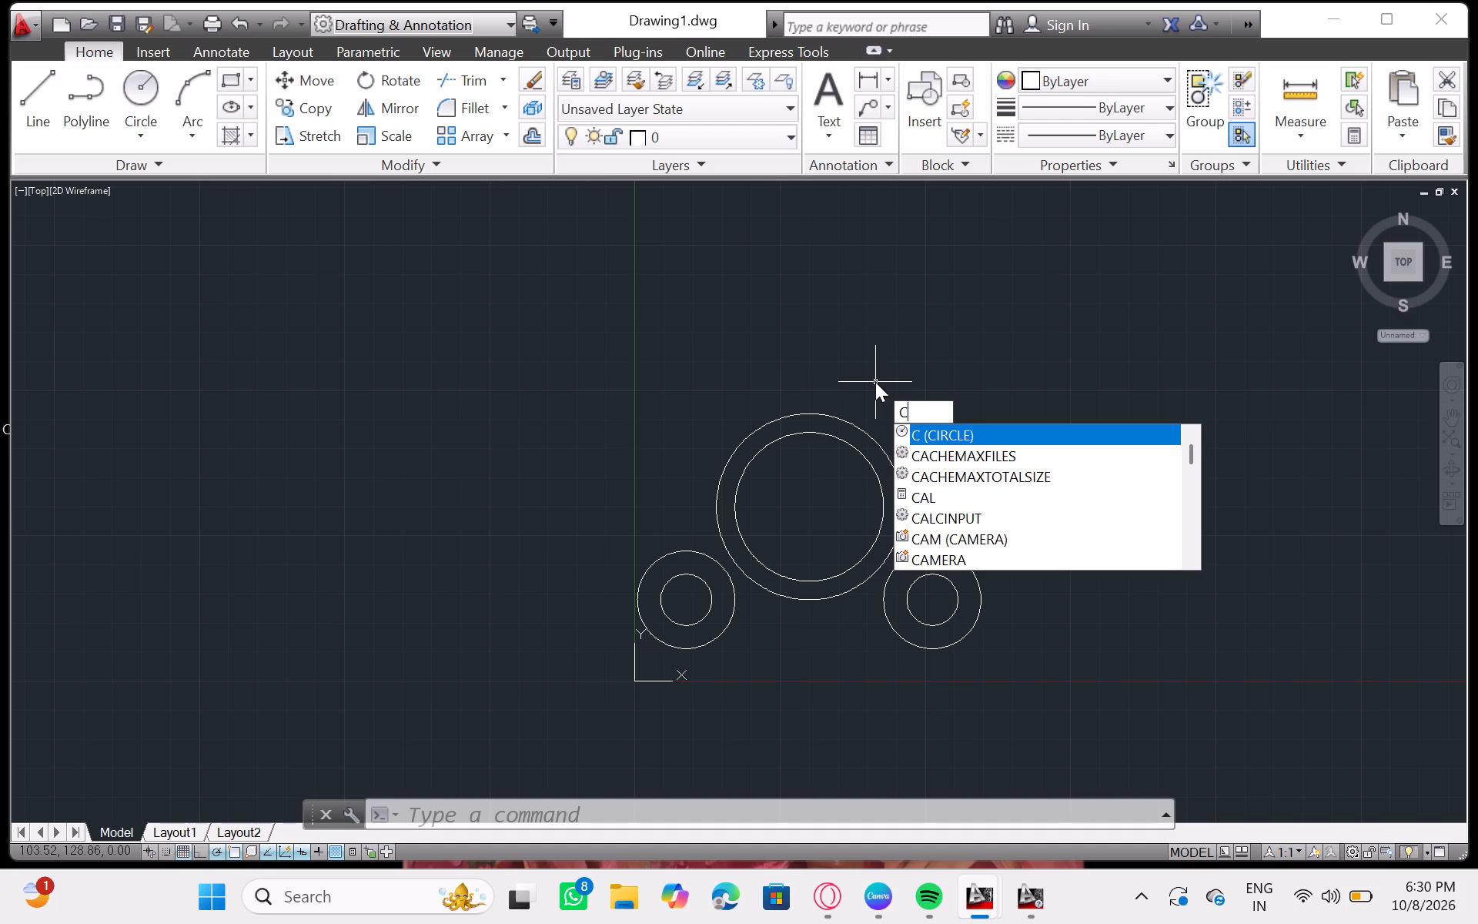
key(Return)
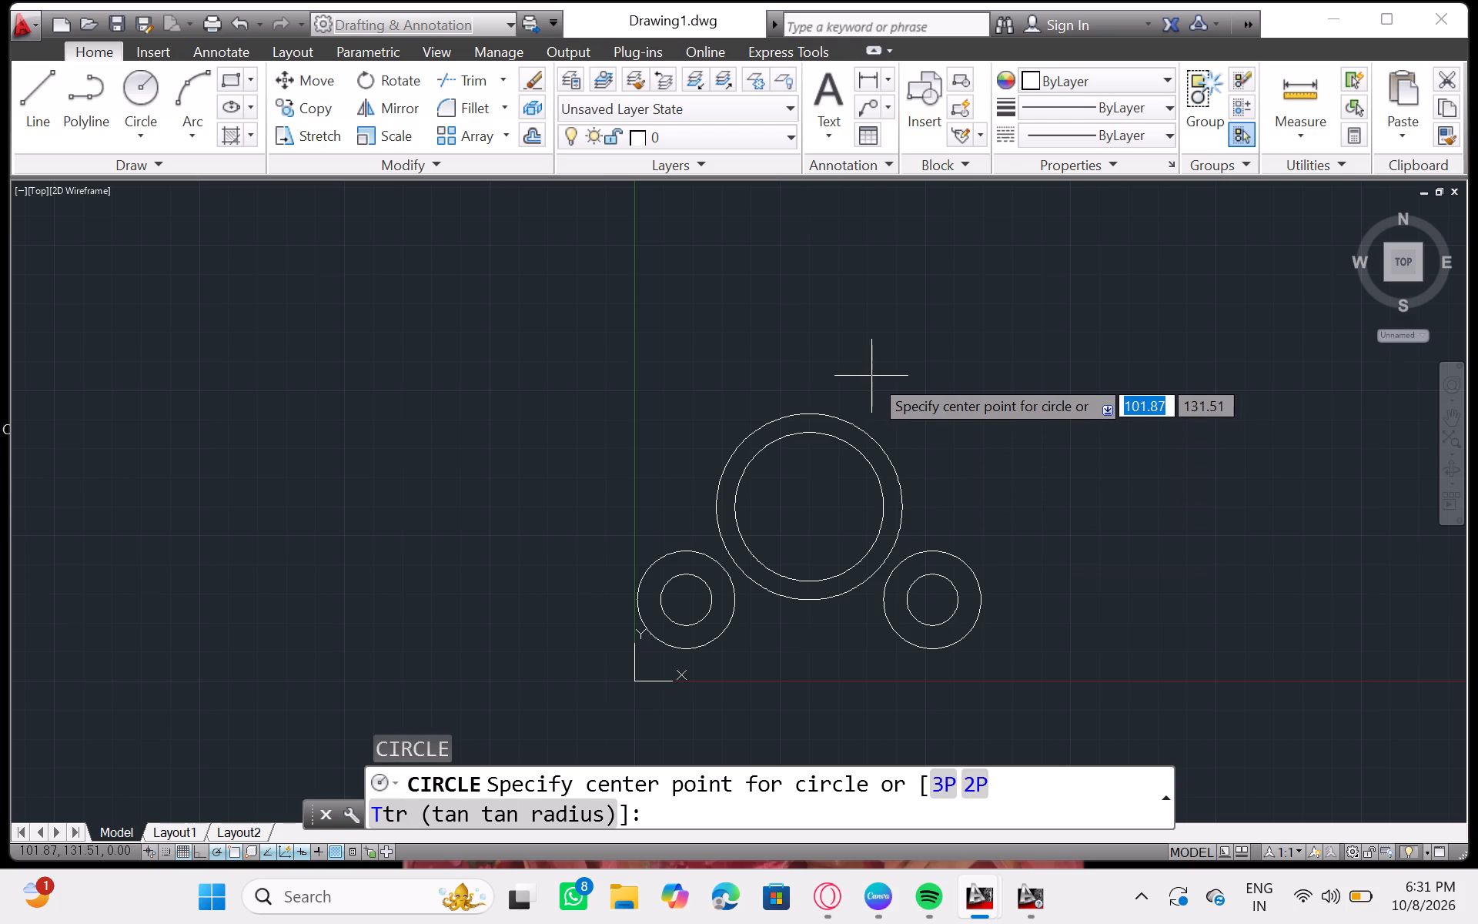
click(669, 554)
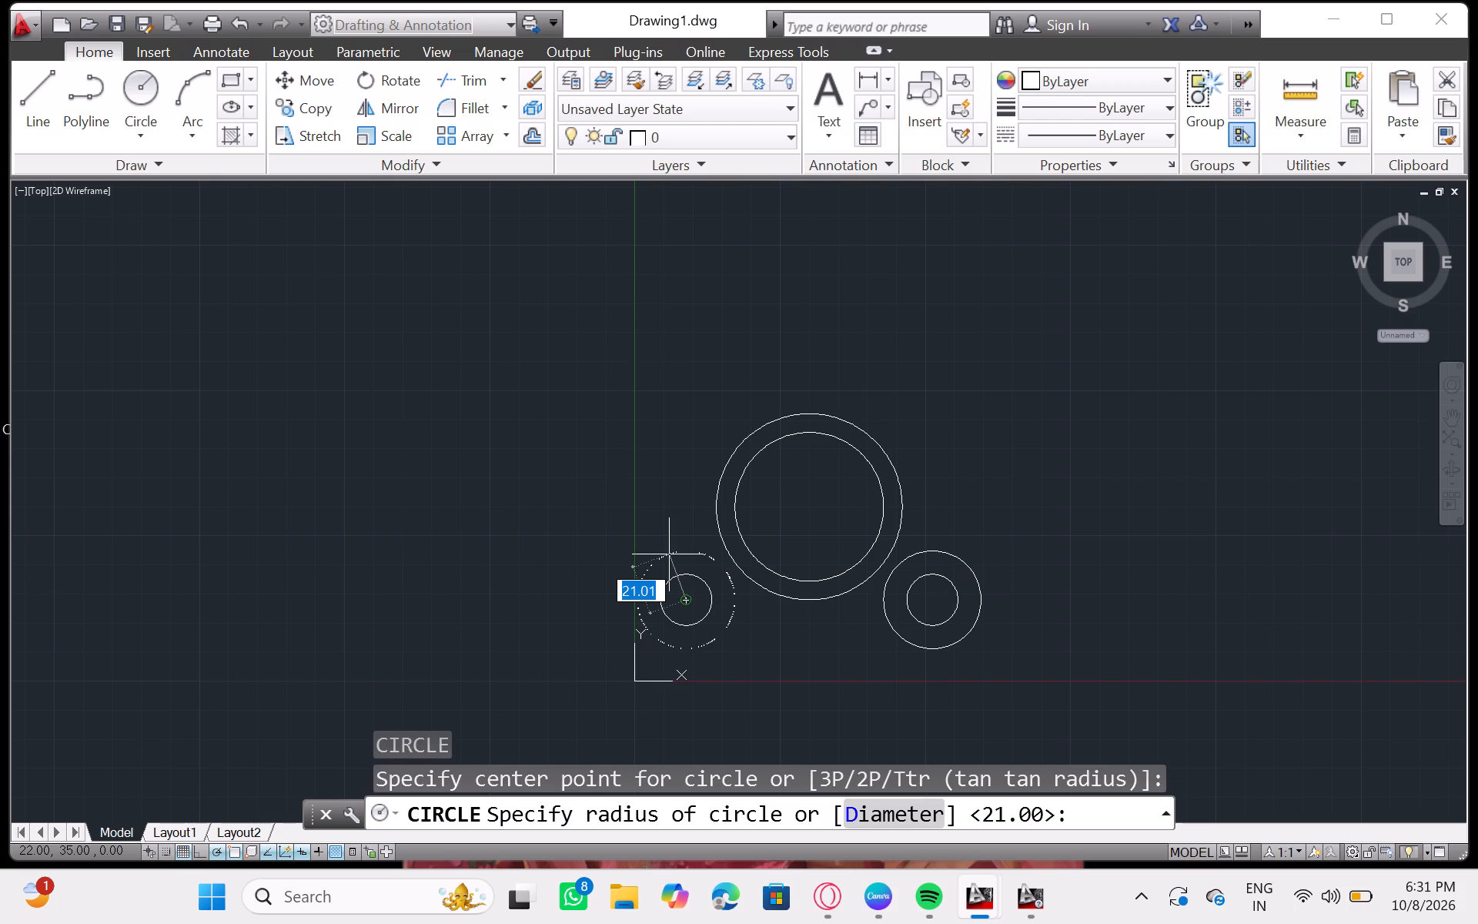
key(1)
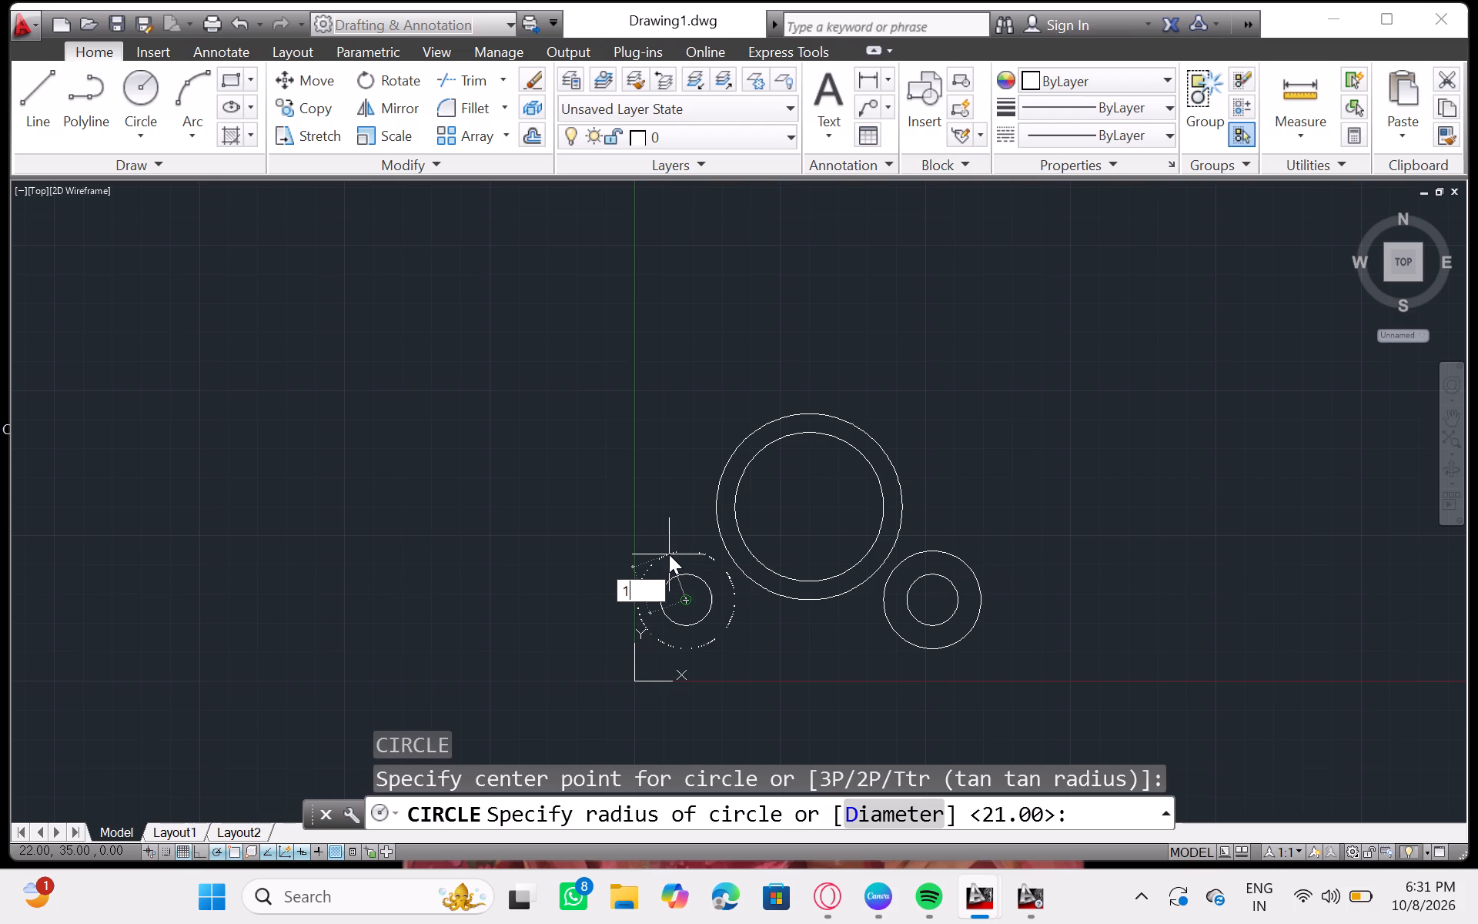
key(6)
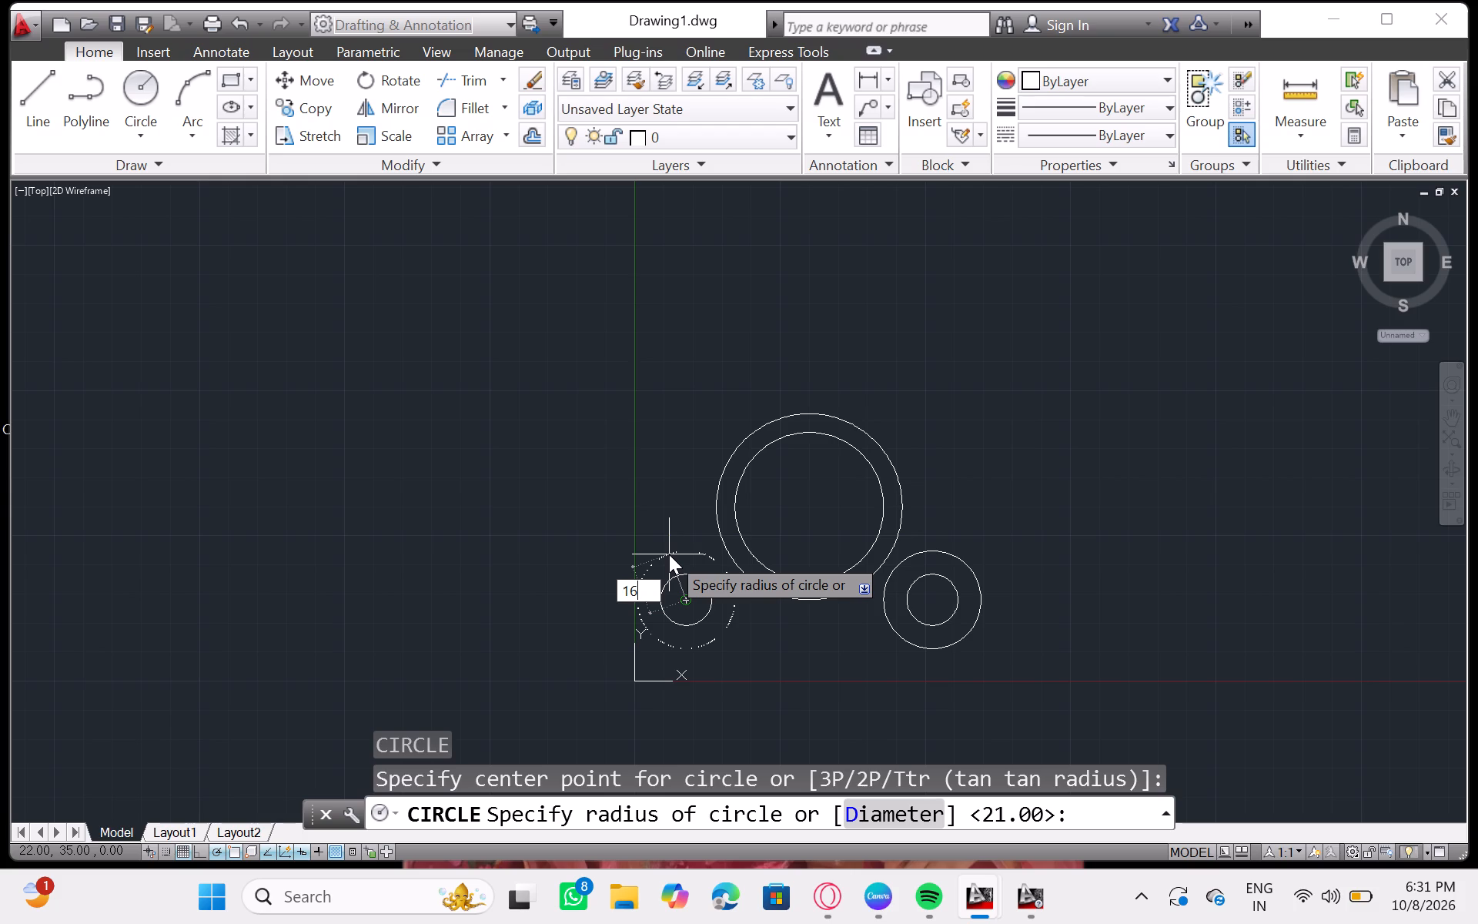
key(Return)
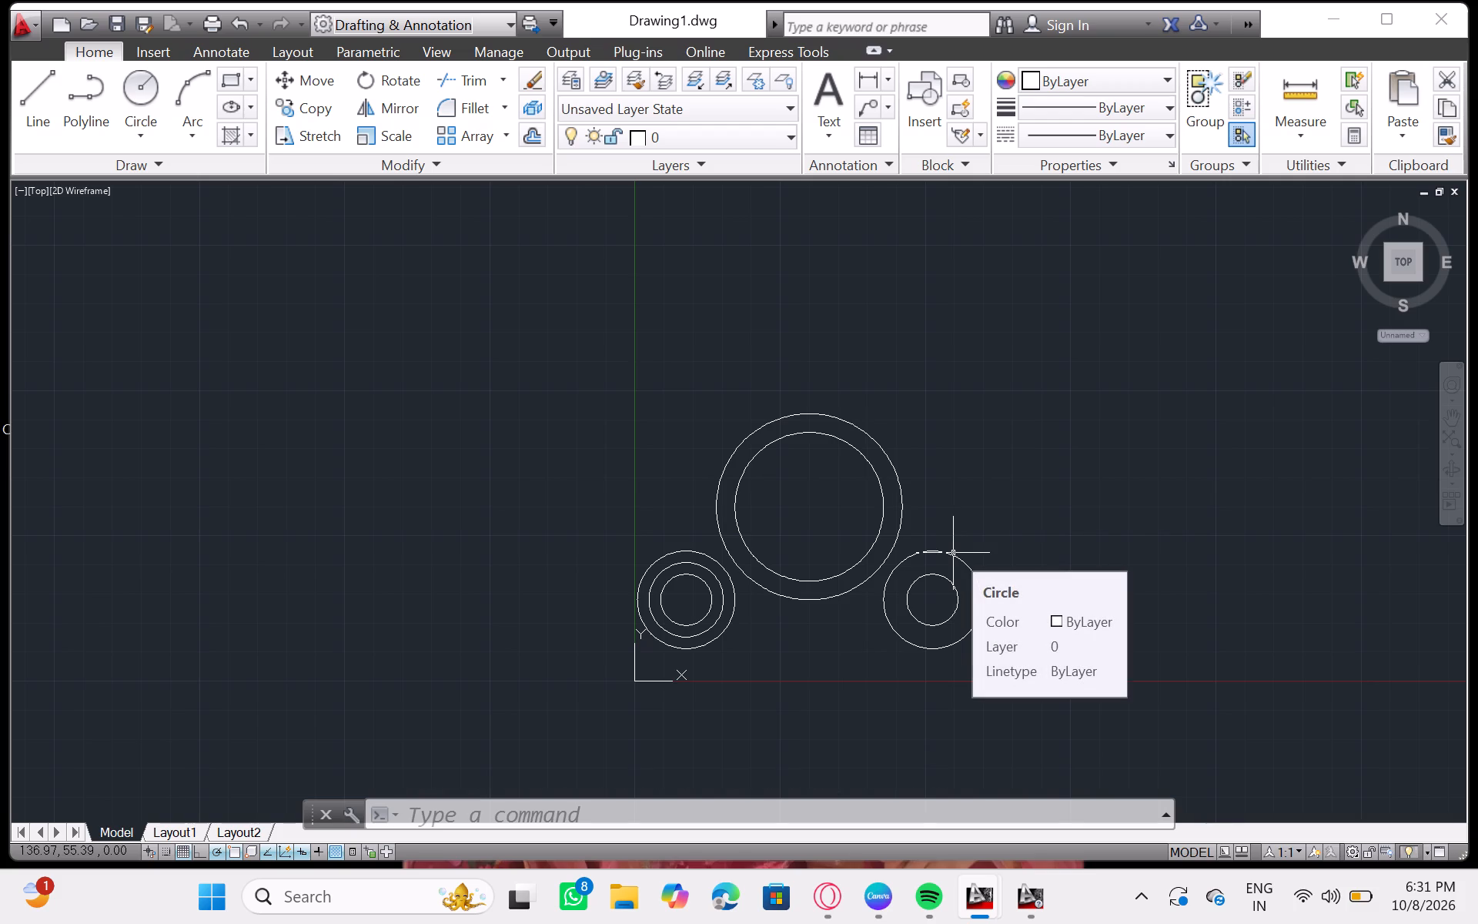
Draw a concentric middle circle centred at 128,35 with a radius of 16 mm.
key(c)
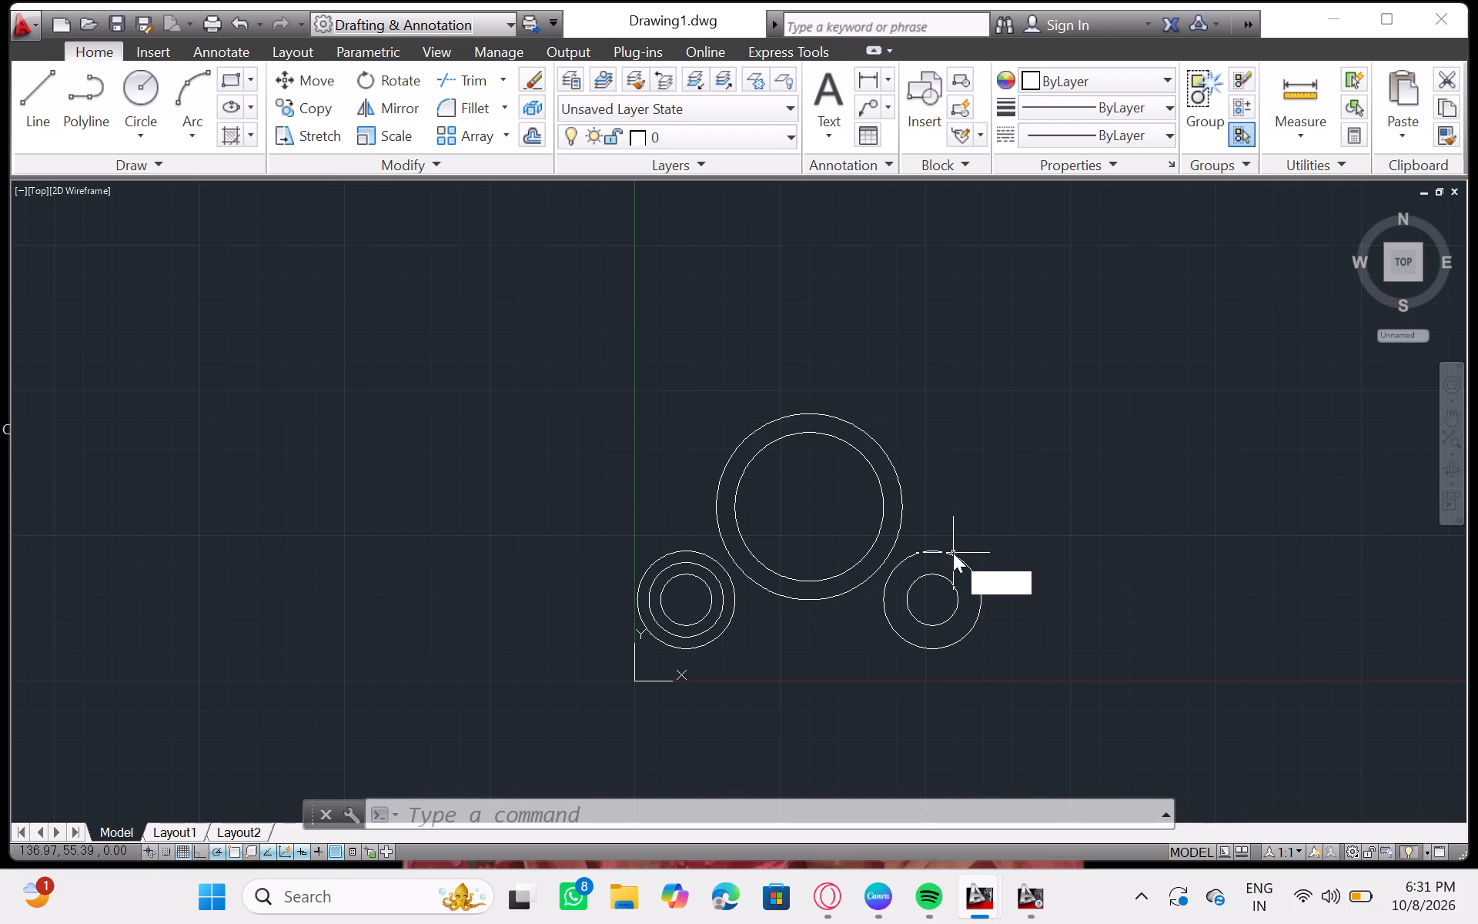
key(Return)
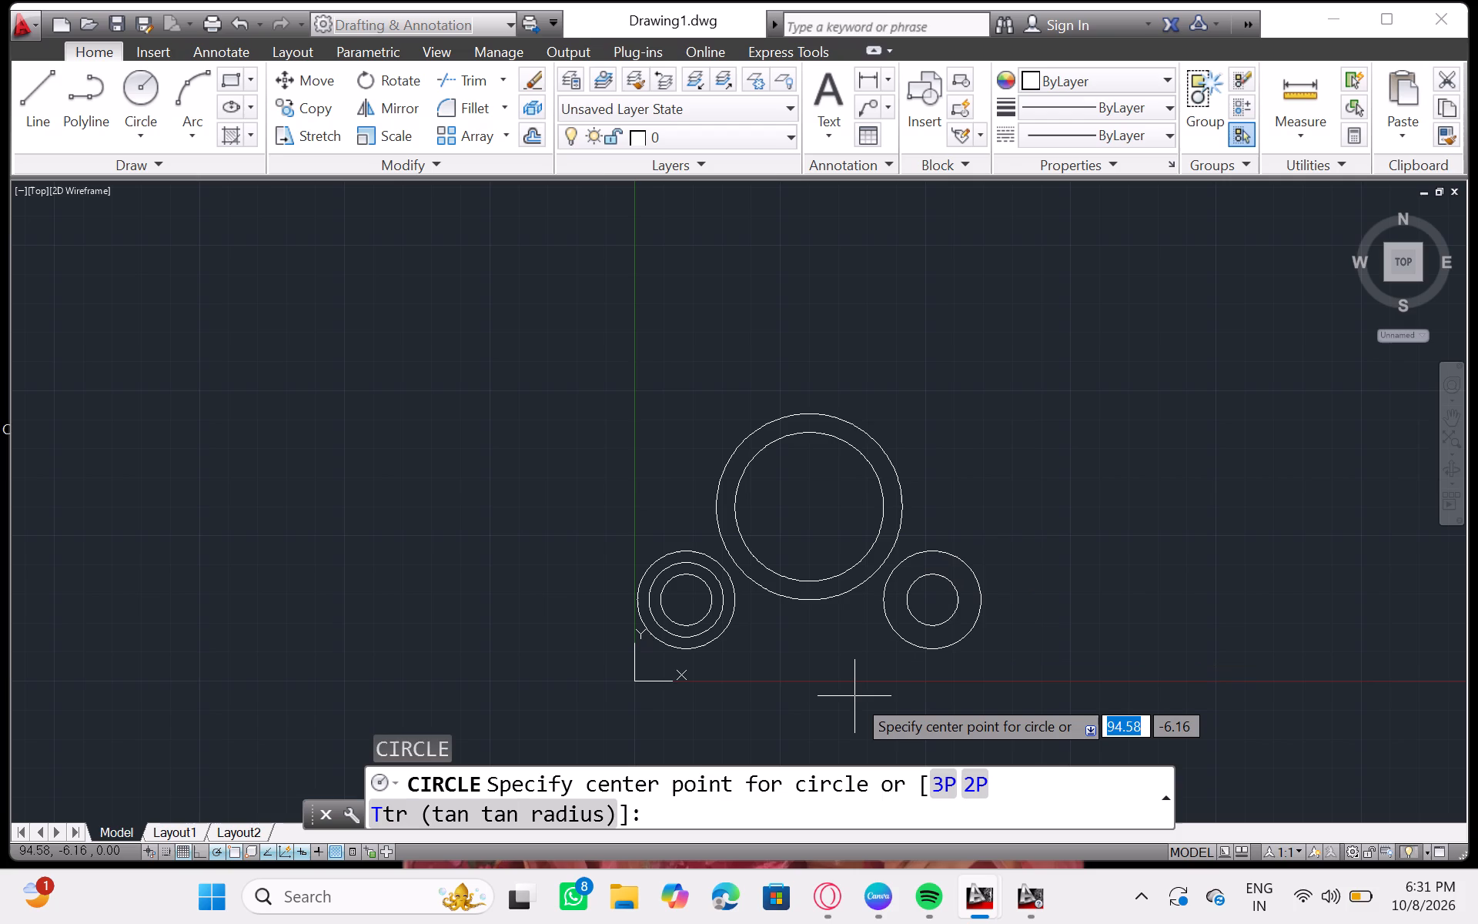
click(947, 553)
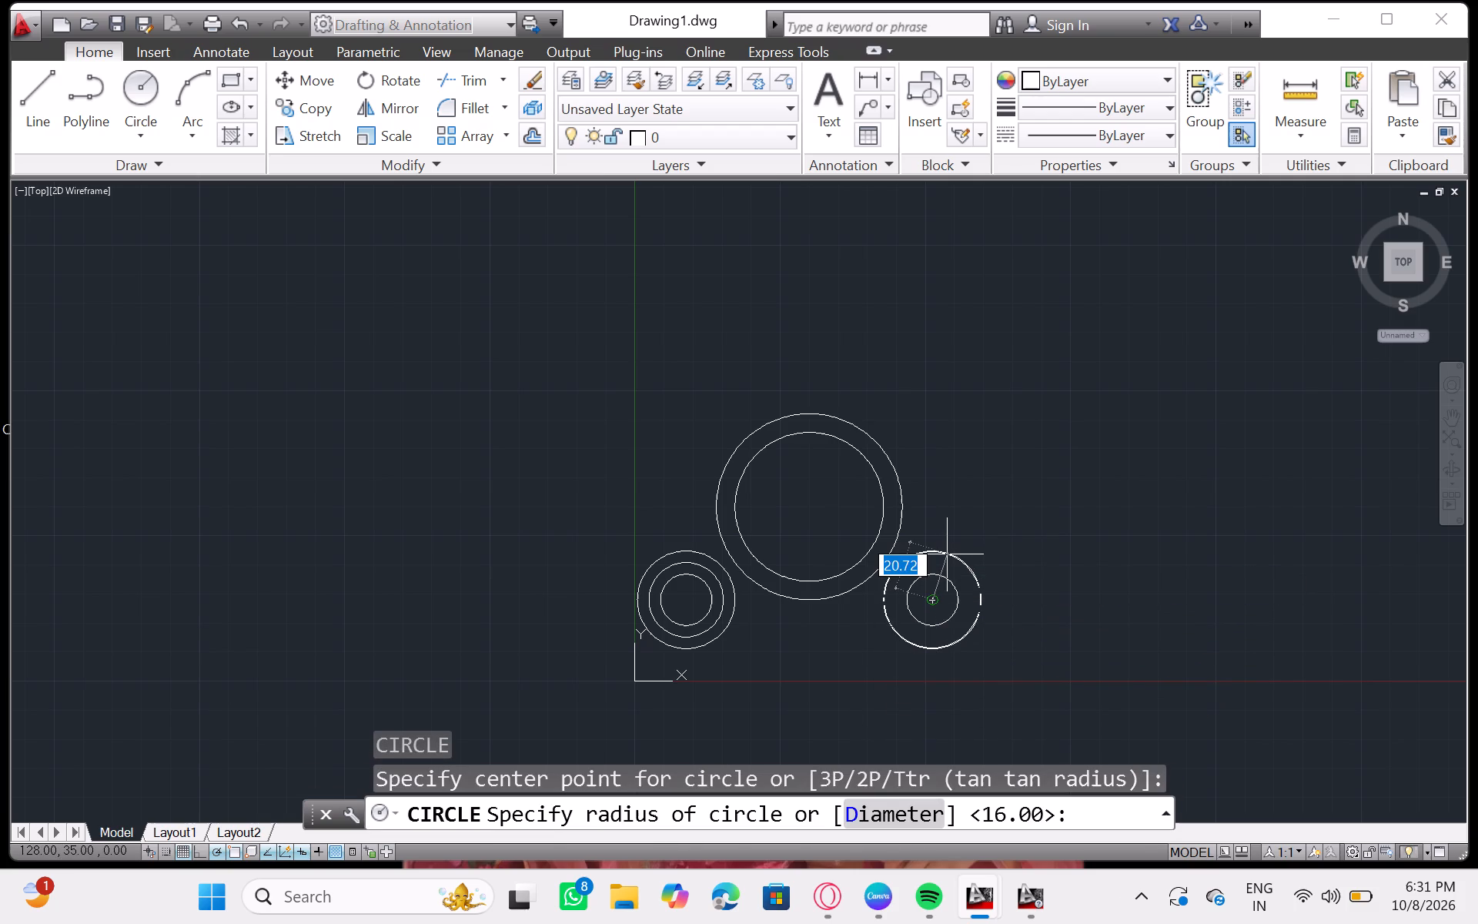
key(1)
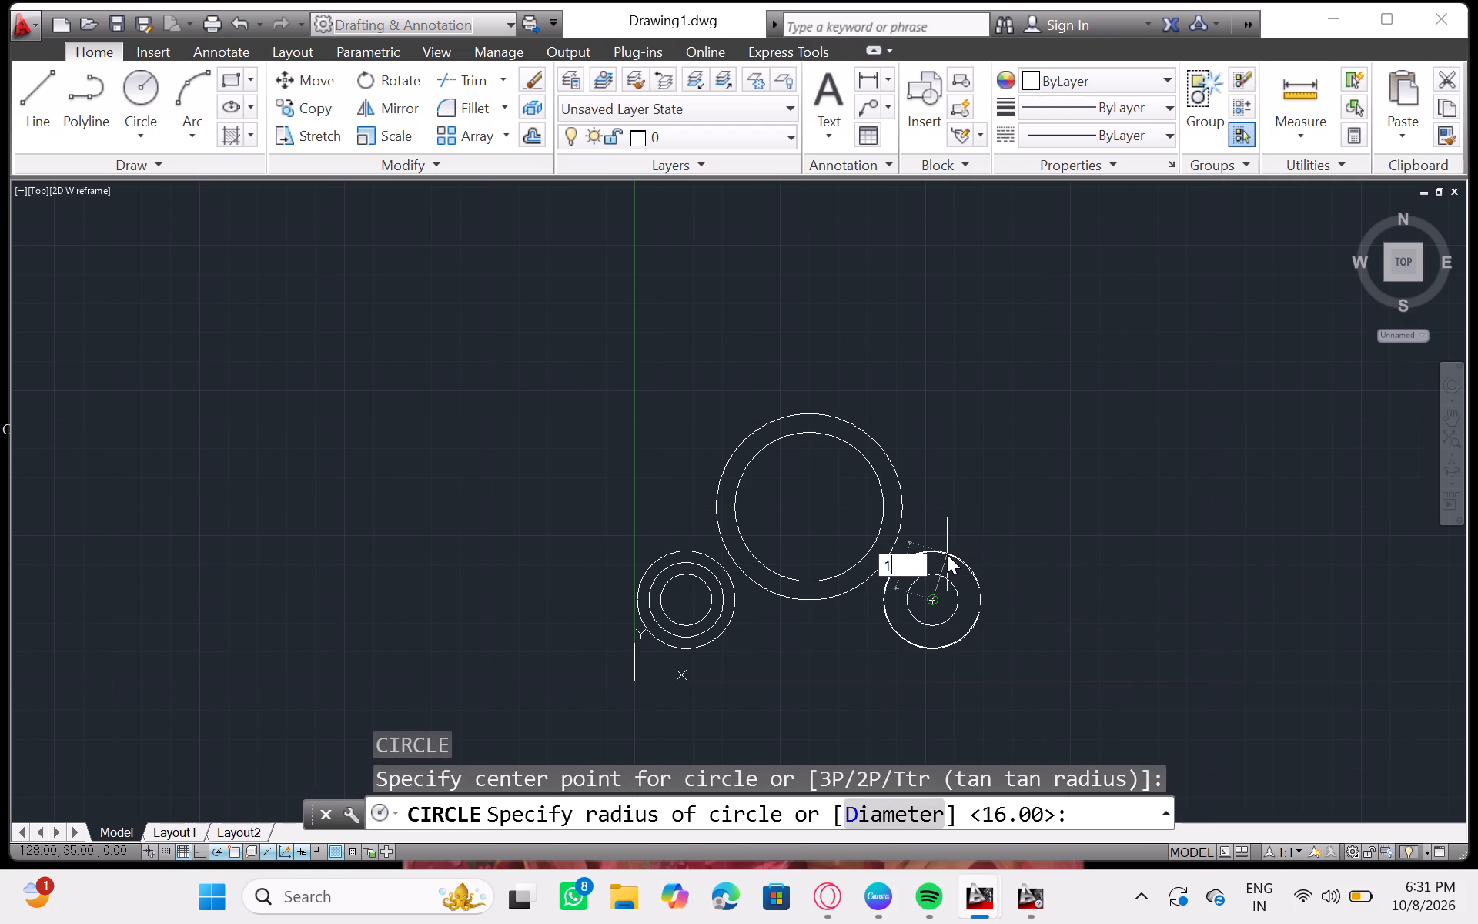
key(6)
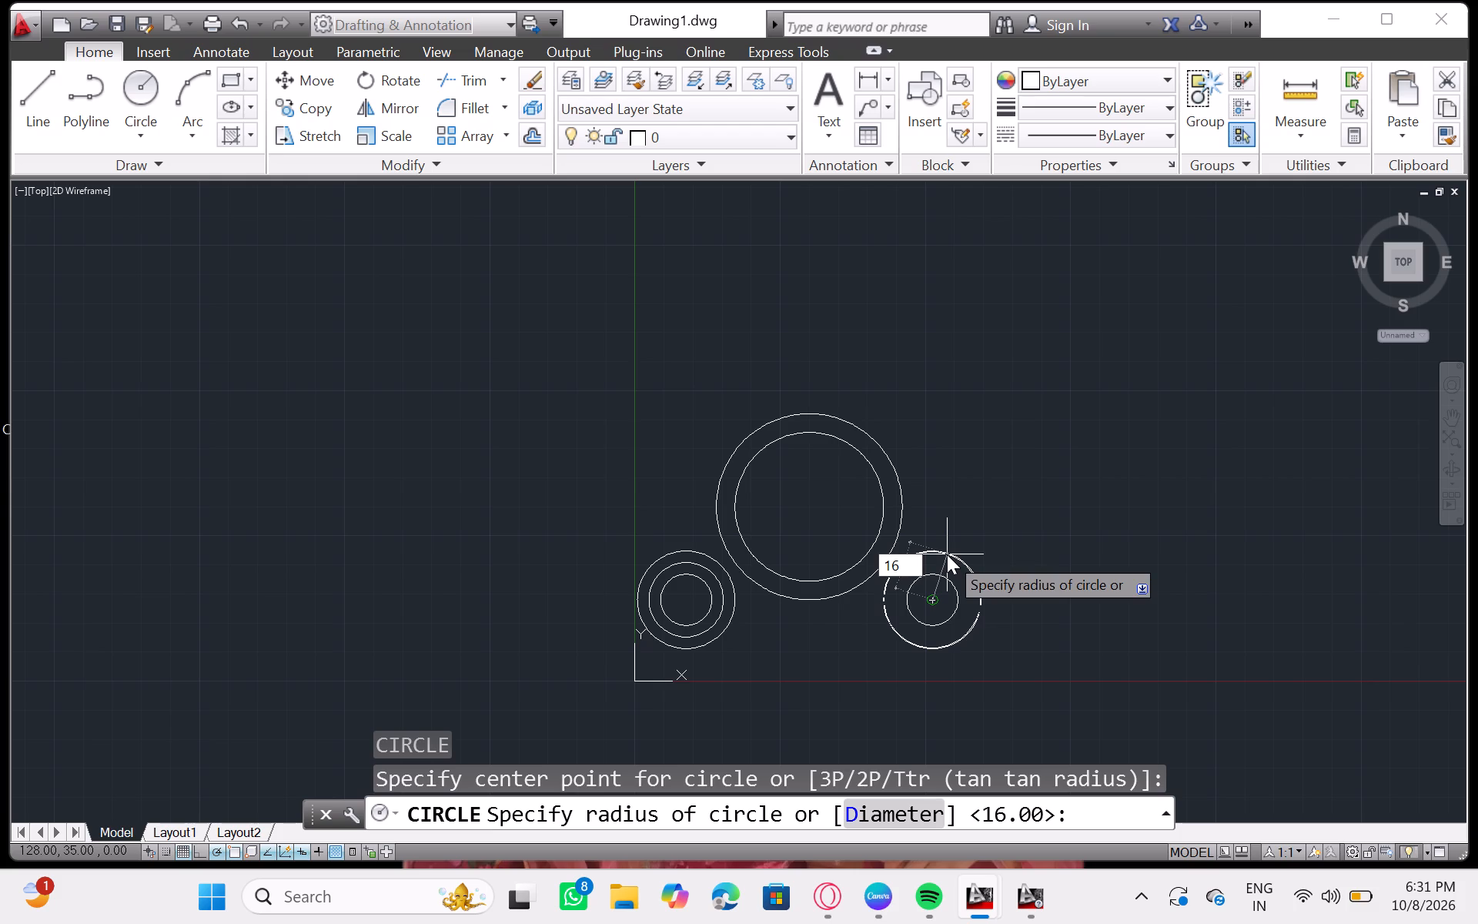
key(Return)
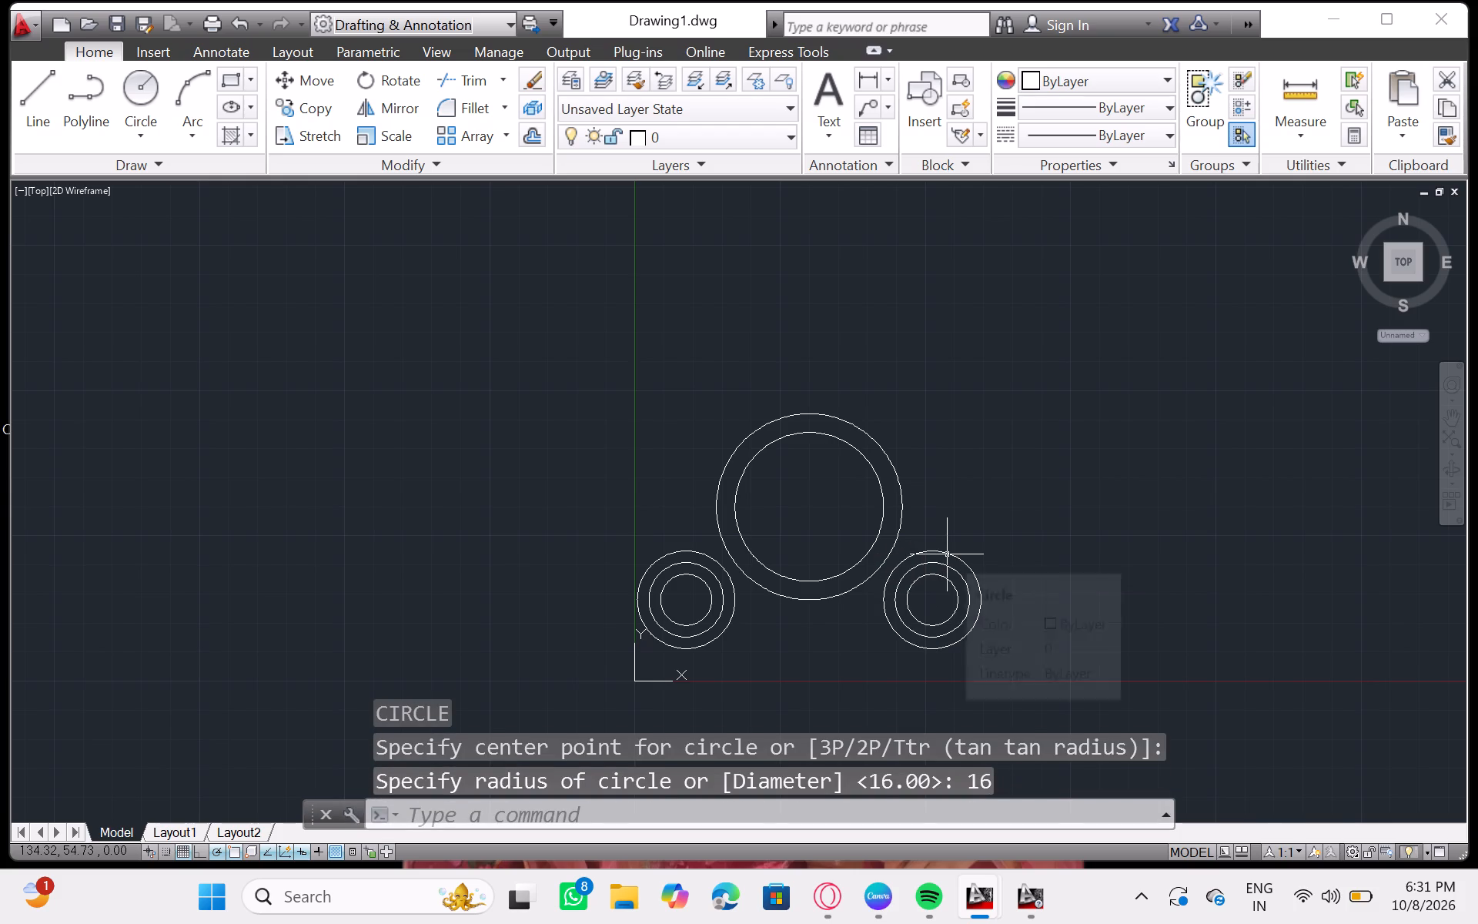
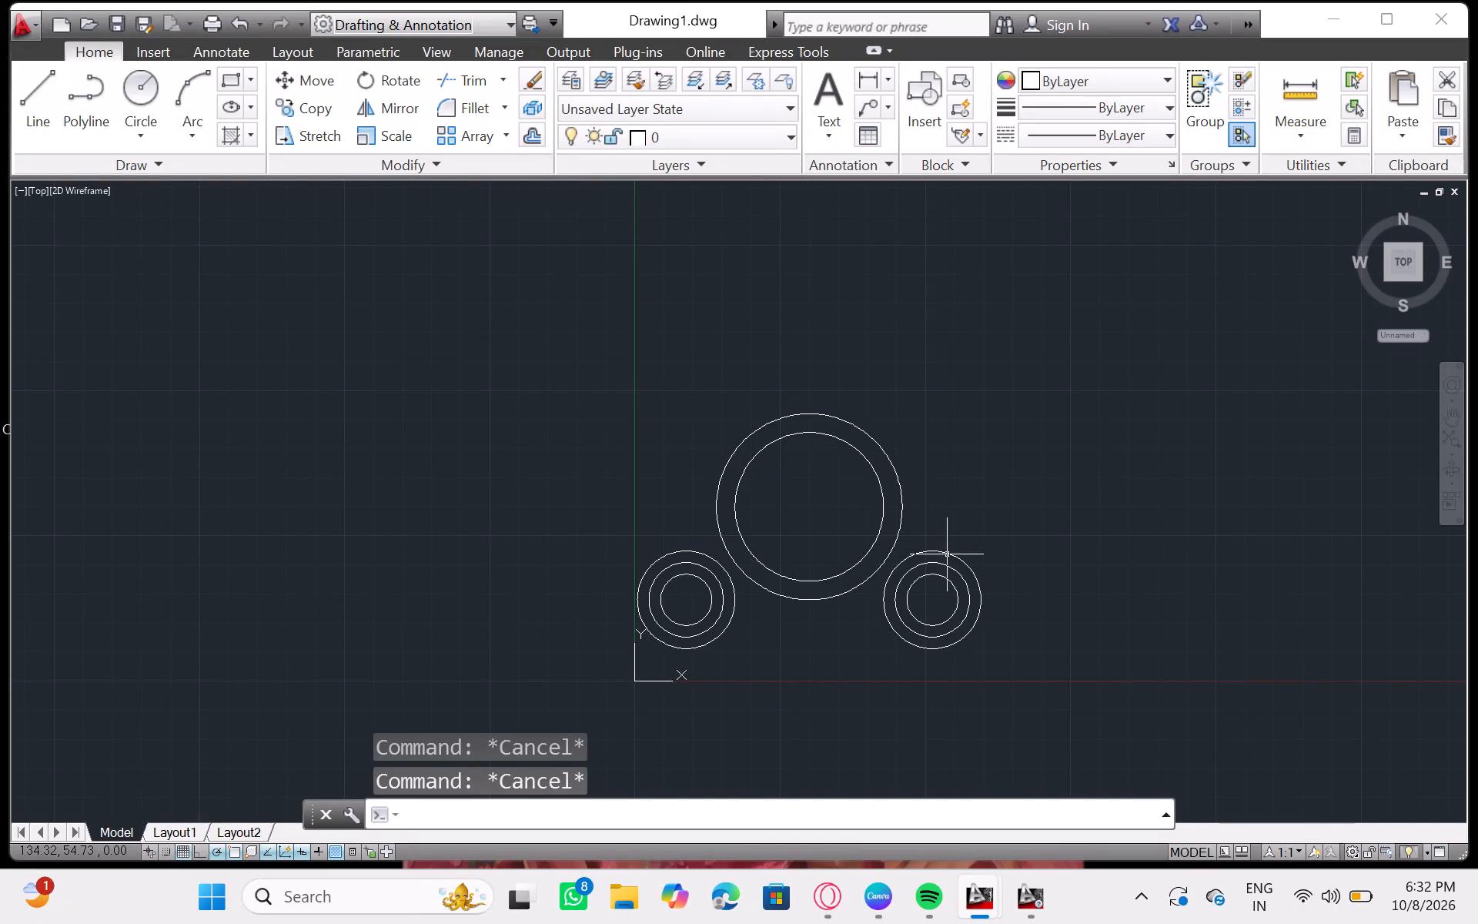
Undo the last two circles drawn, the 16 mm radius middle circles centred at 128,35 and 22,35.
key(u)
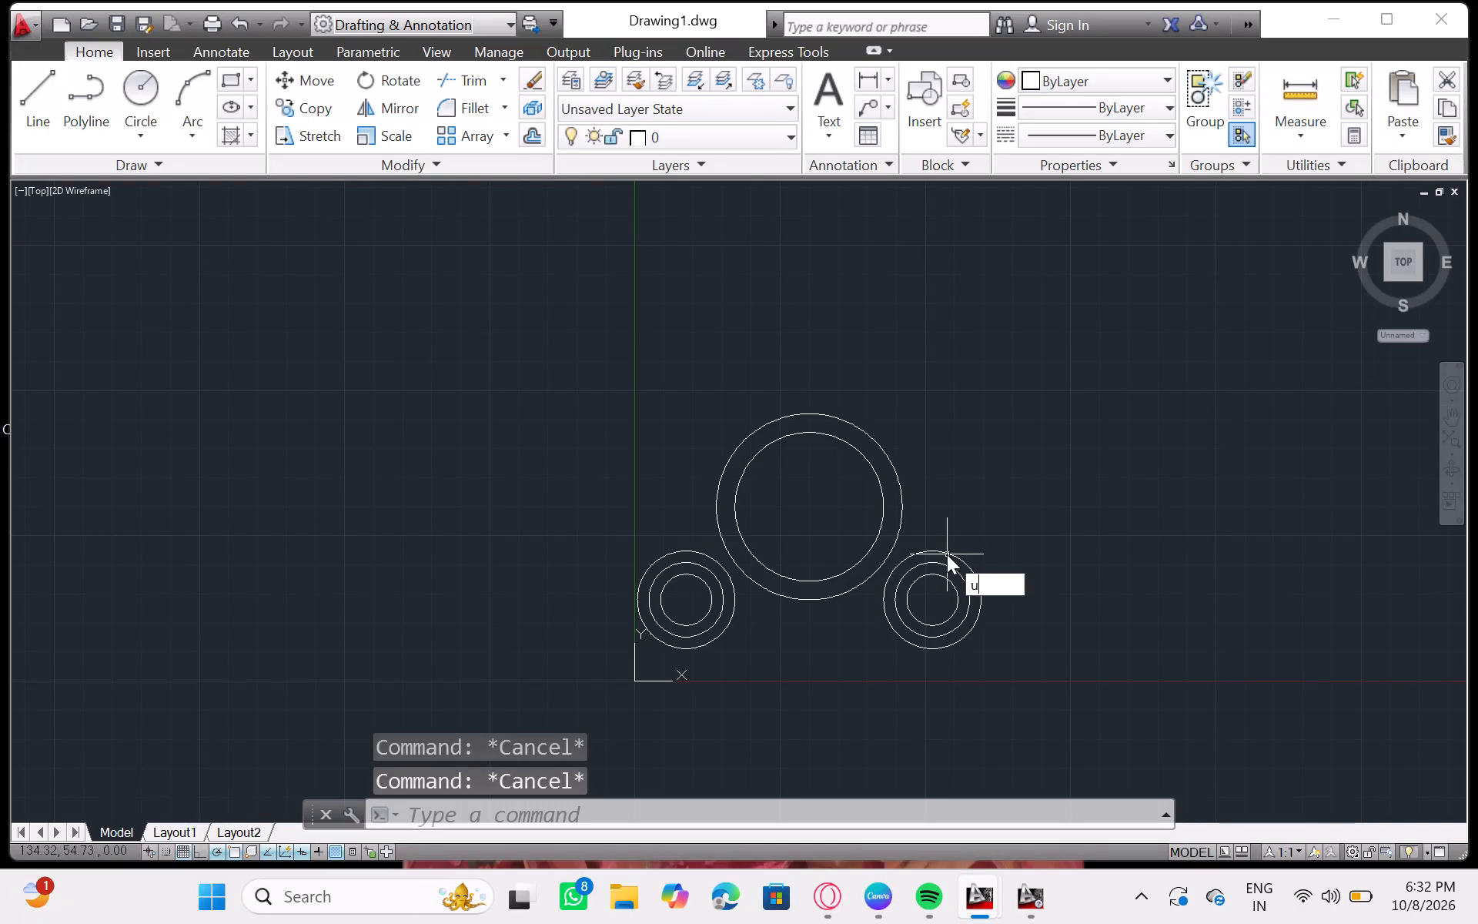
key(Return)
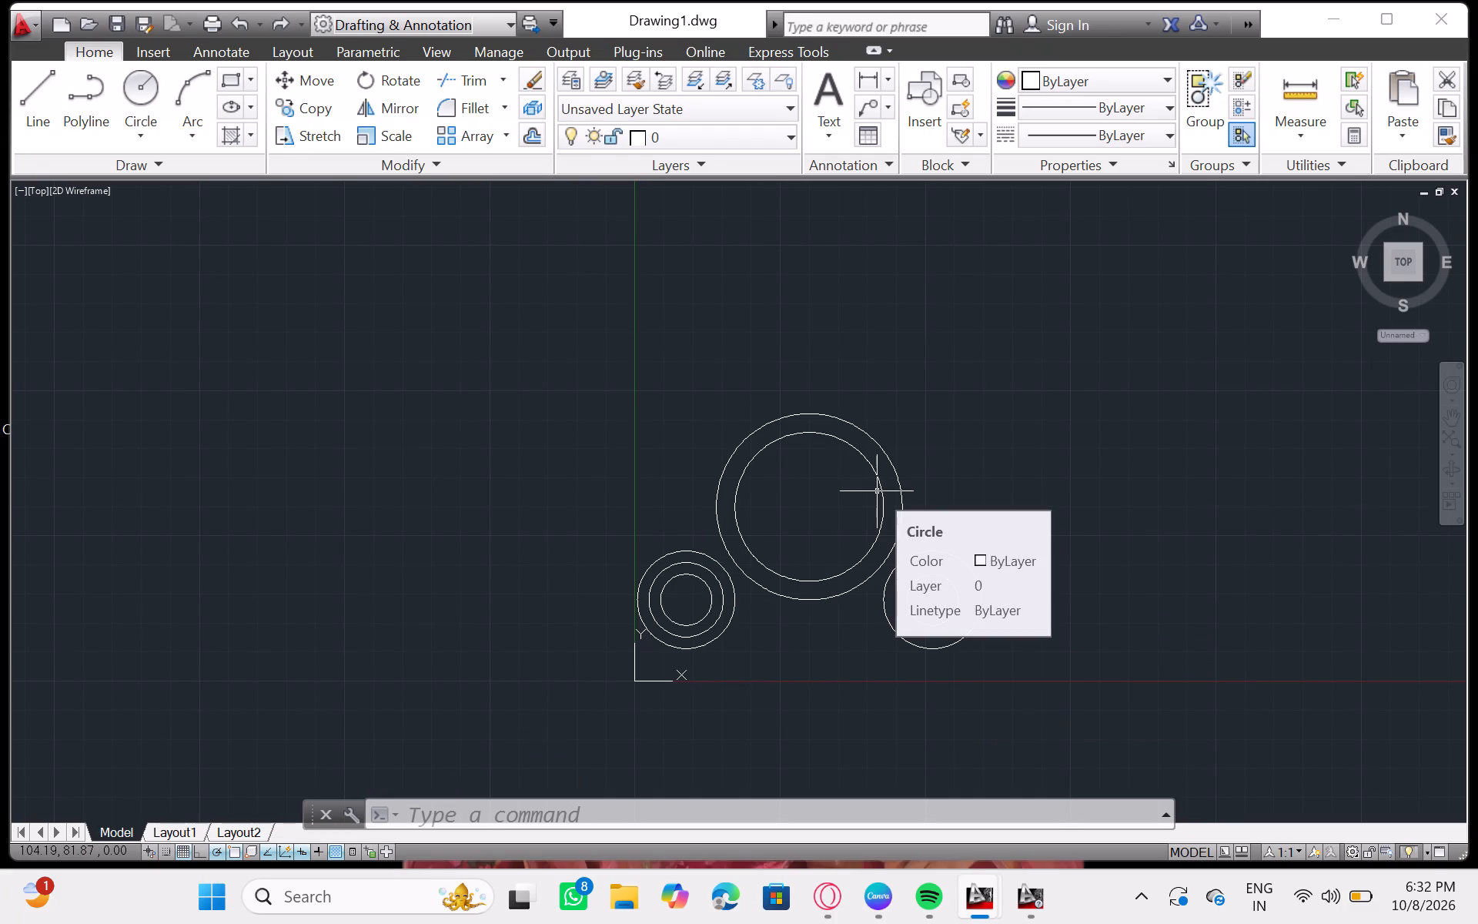
key(u)
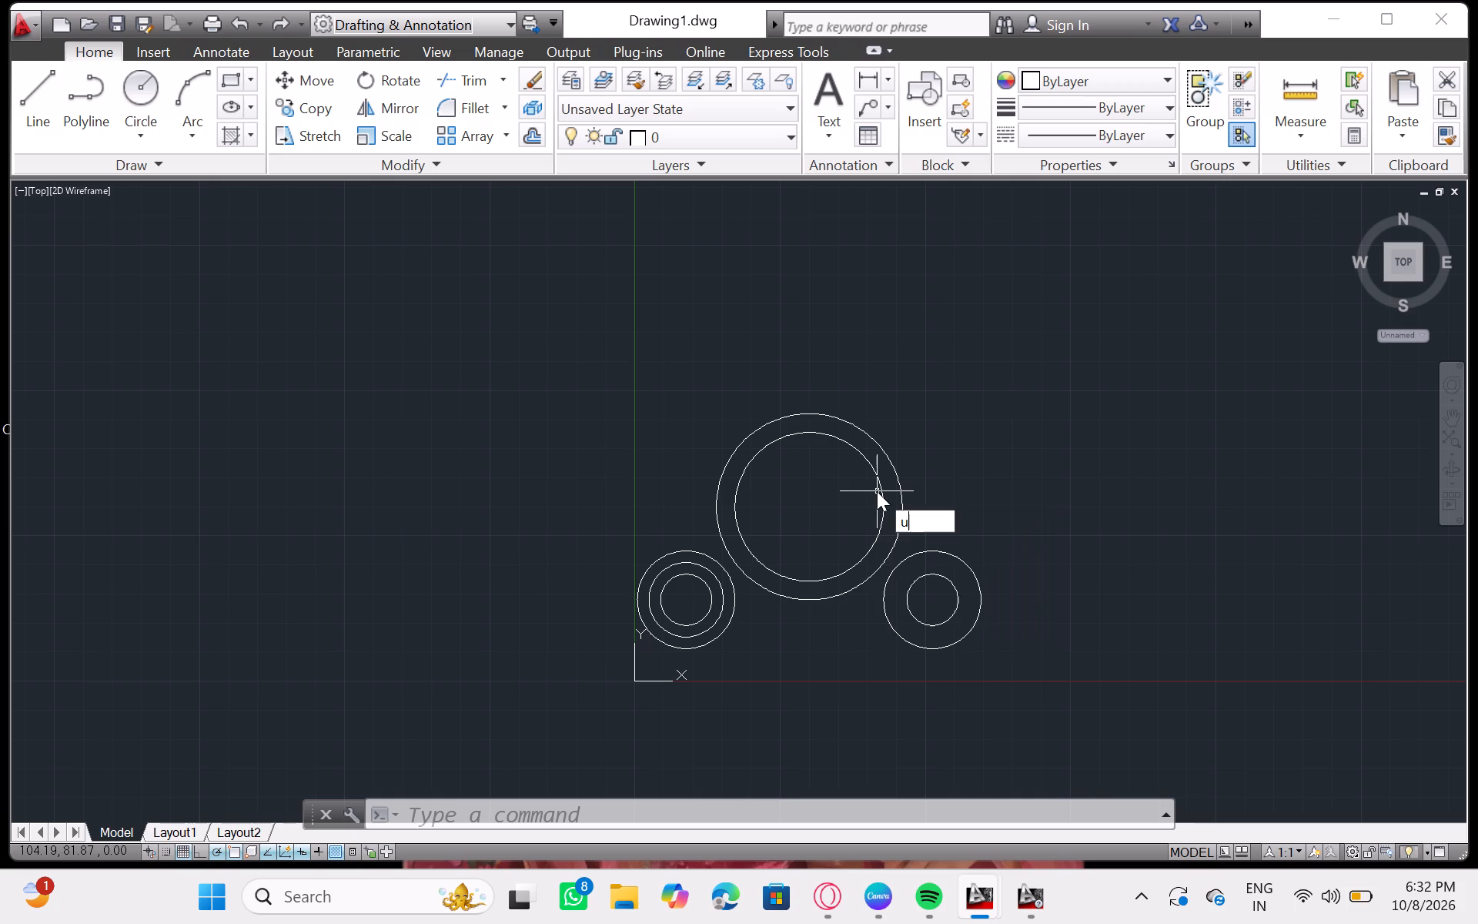
key(Return)
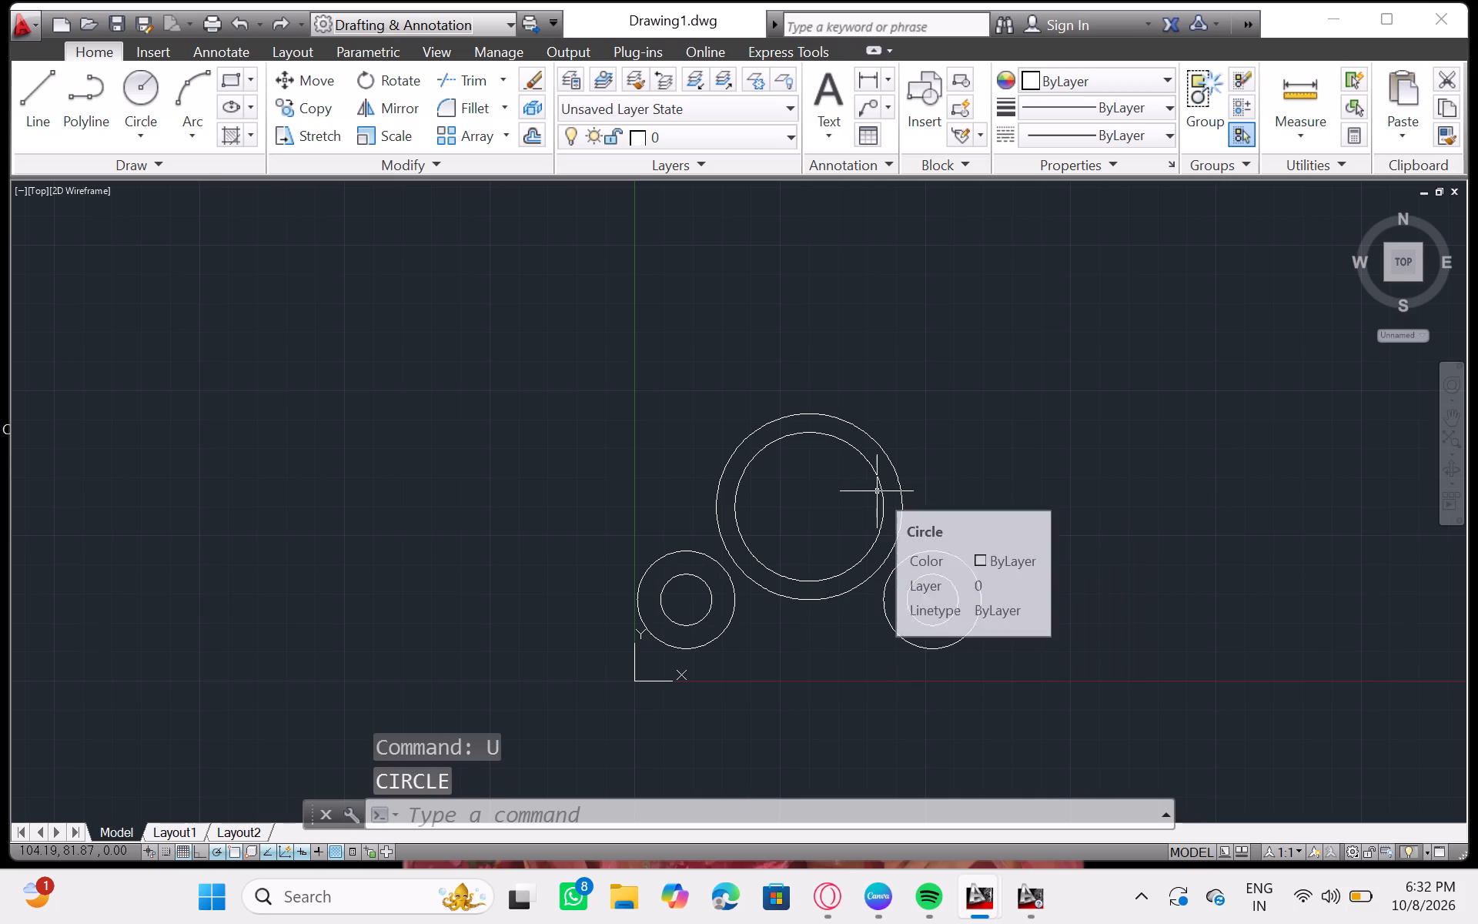
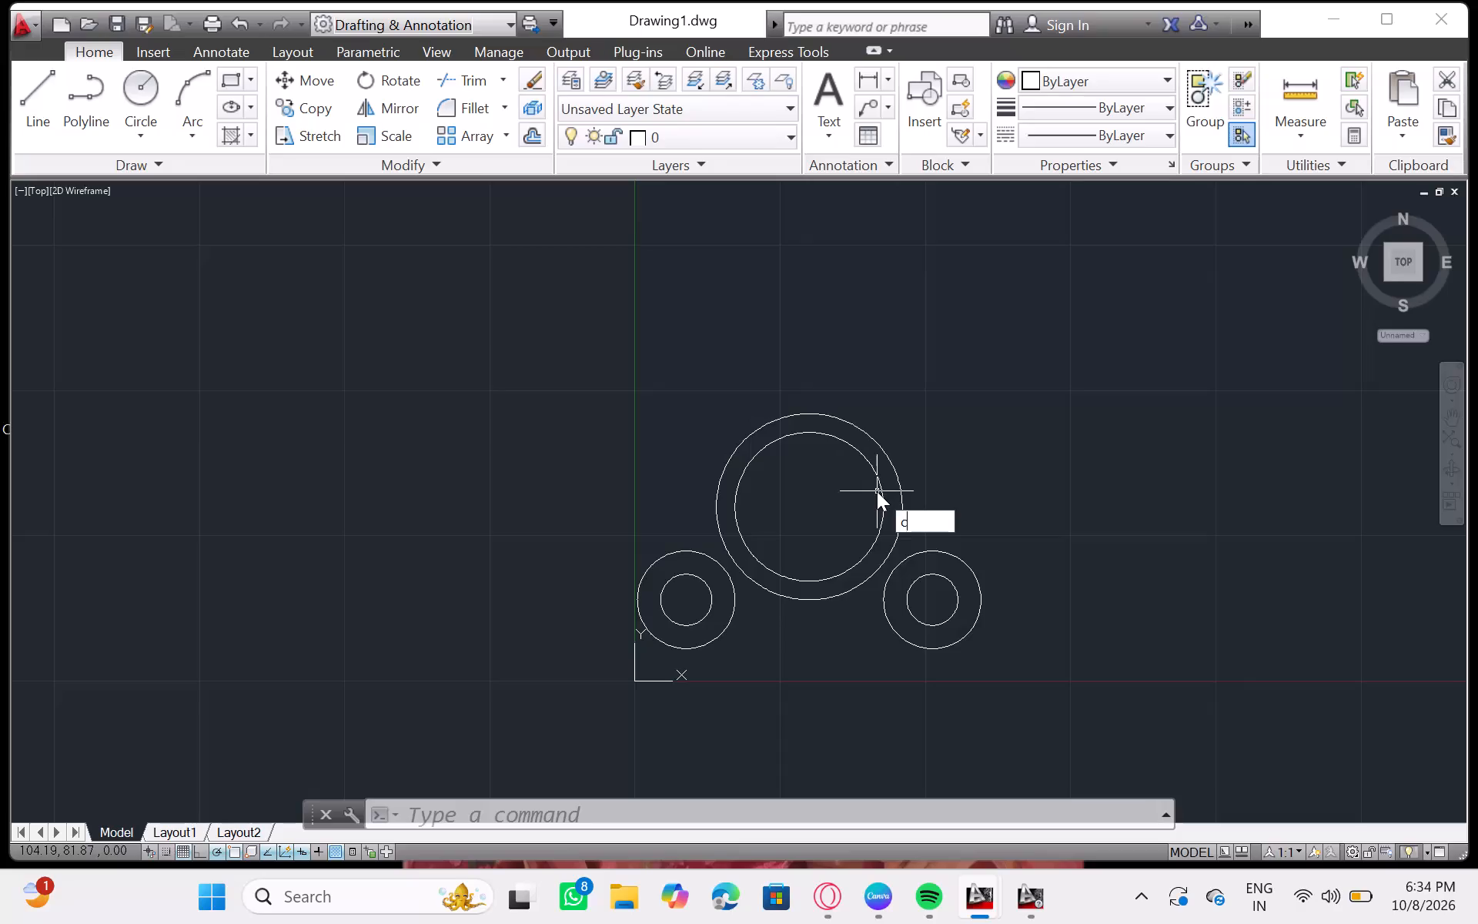
Draw a circle of radius 16 mm centred on the existing concentric circles at 22,35.
key(Return)
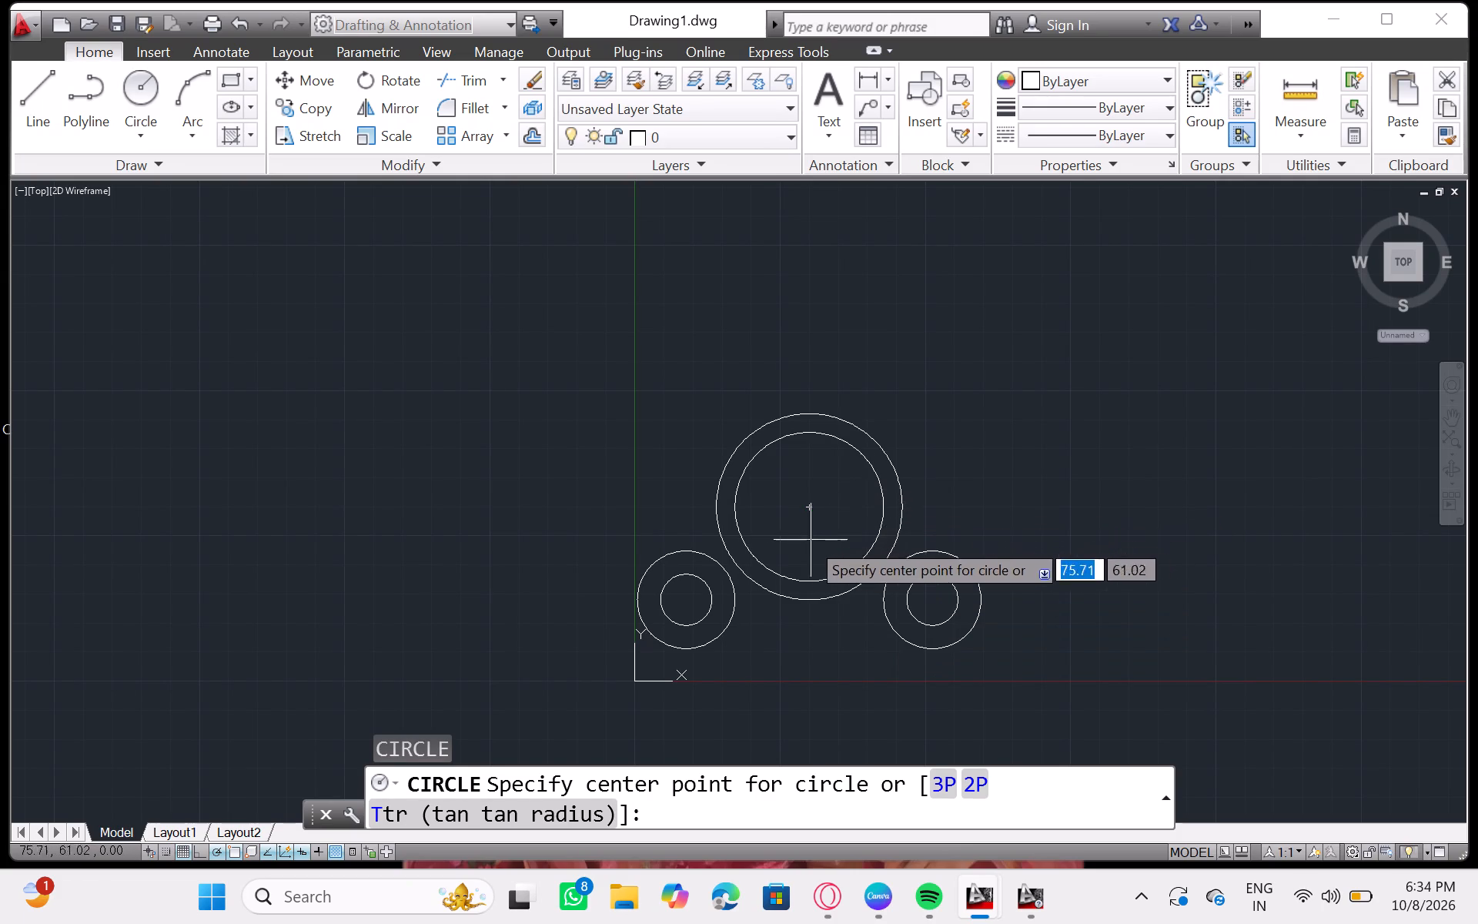
click(685, 598)
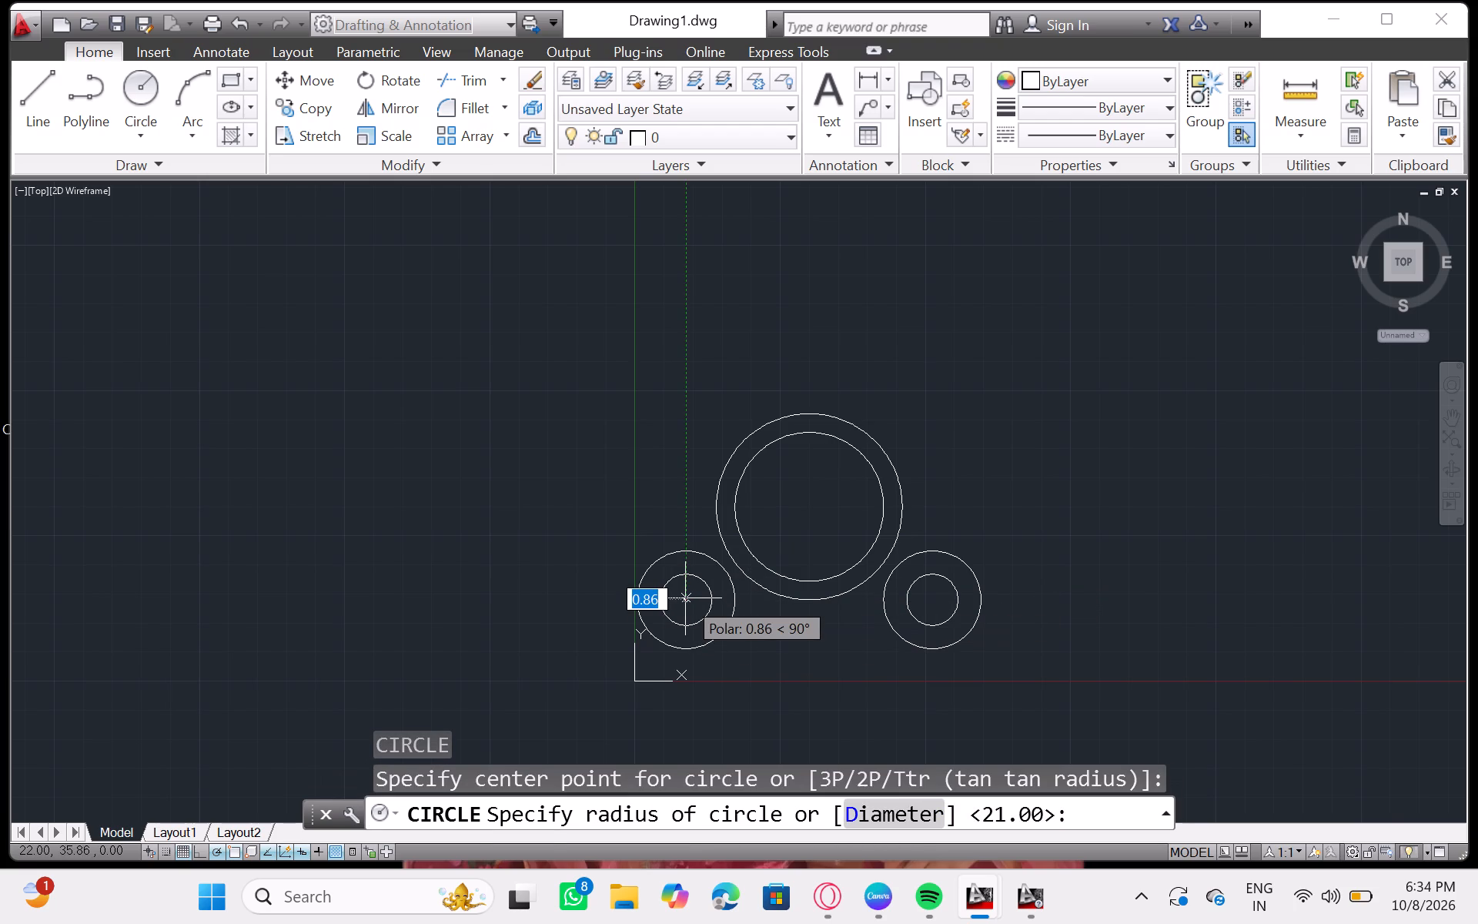
key(1)
key(6)
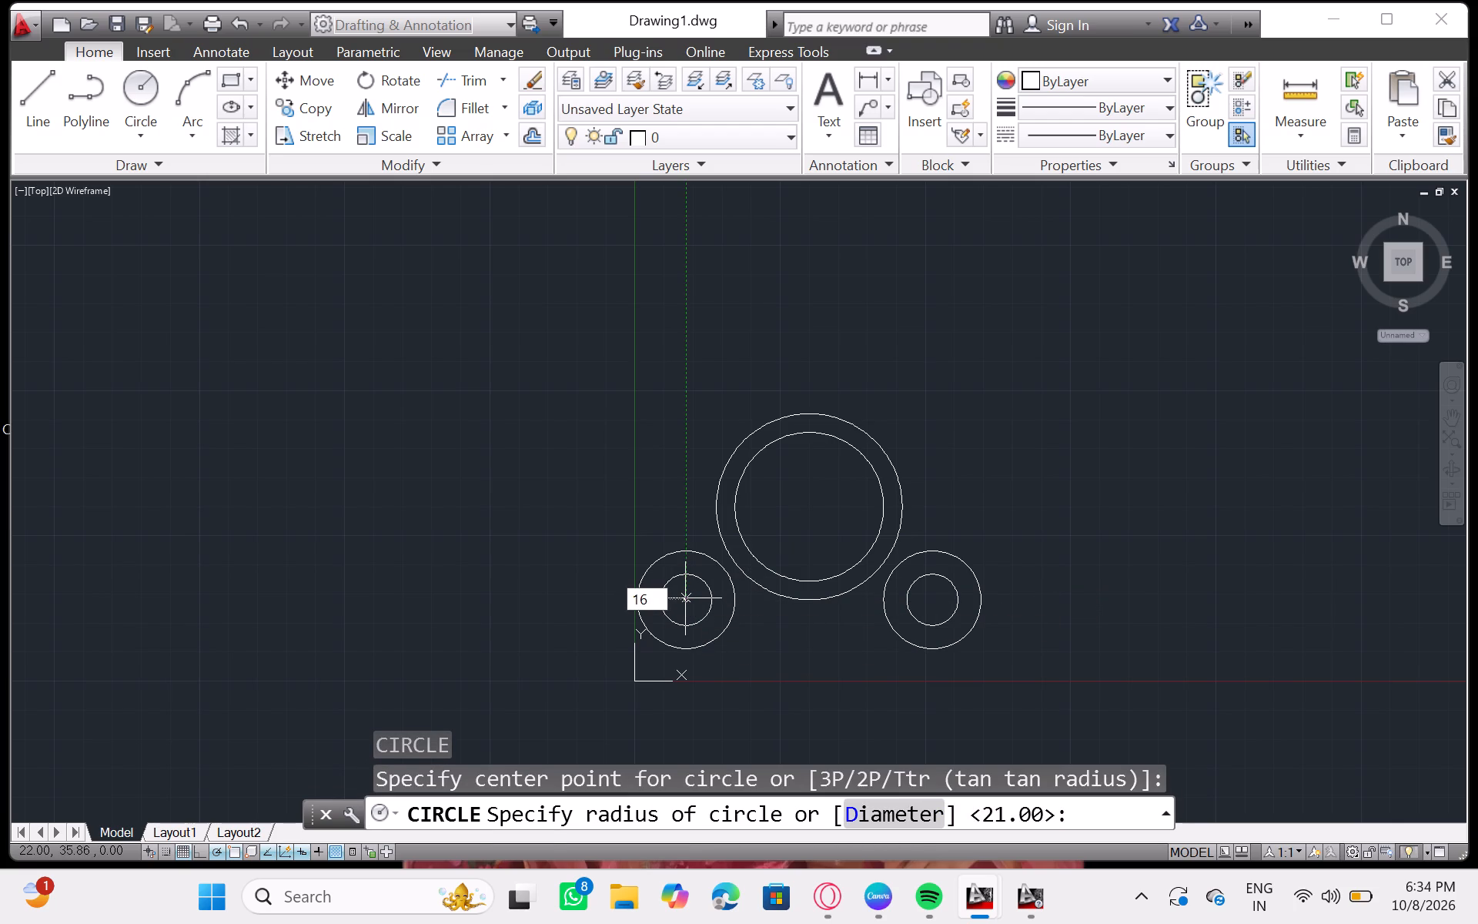
key(Return)
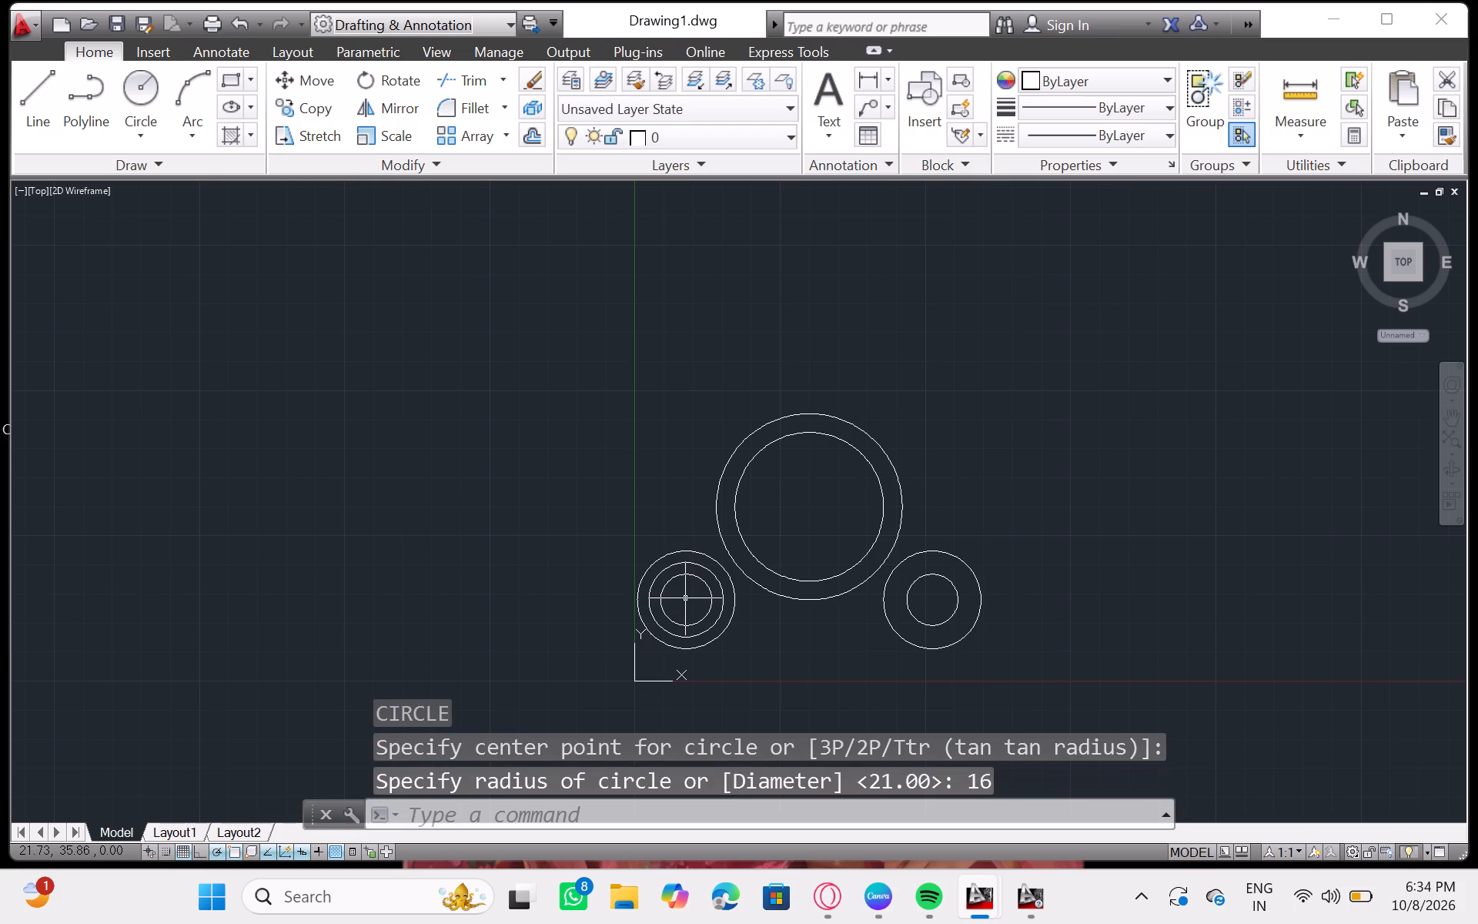
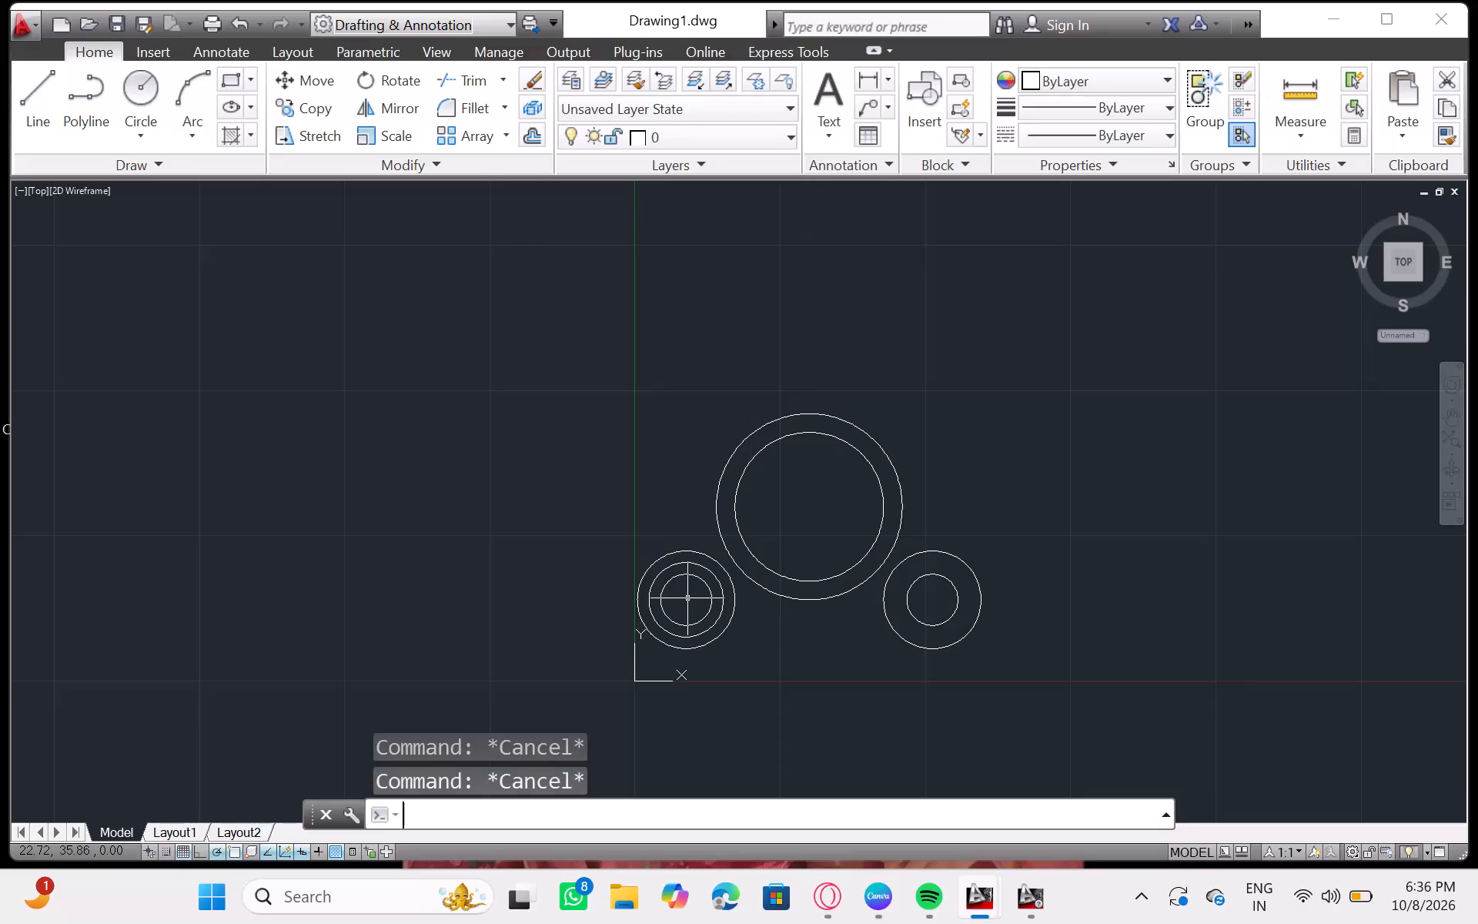
Undo the last circle drawn in the concentric set centred at 22,35.
key(u)
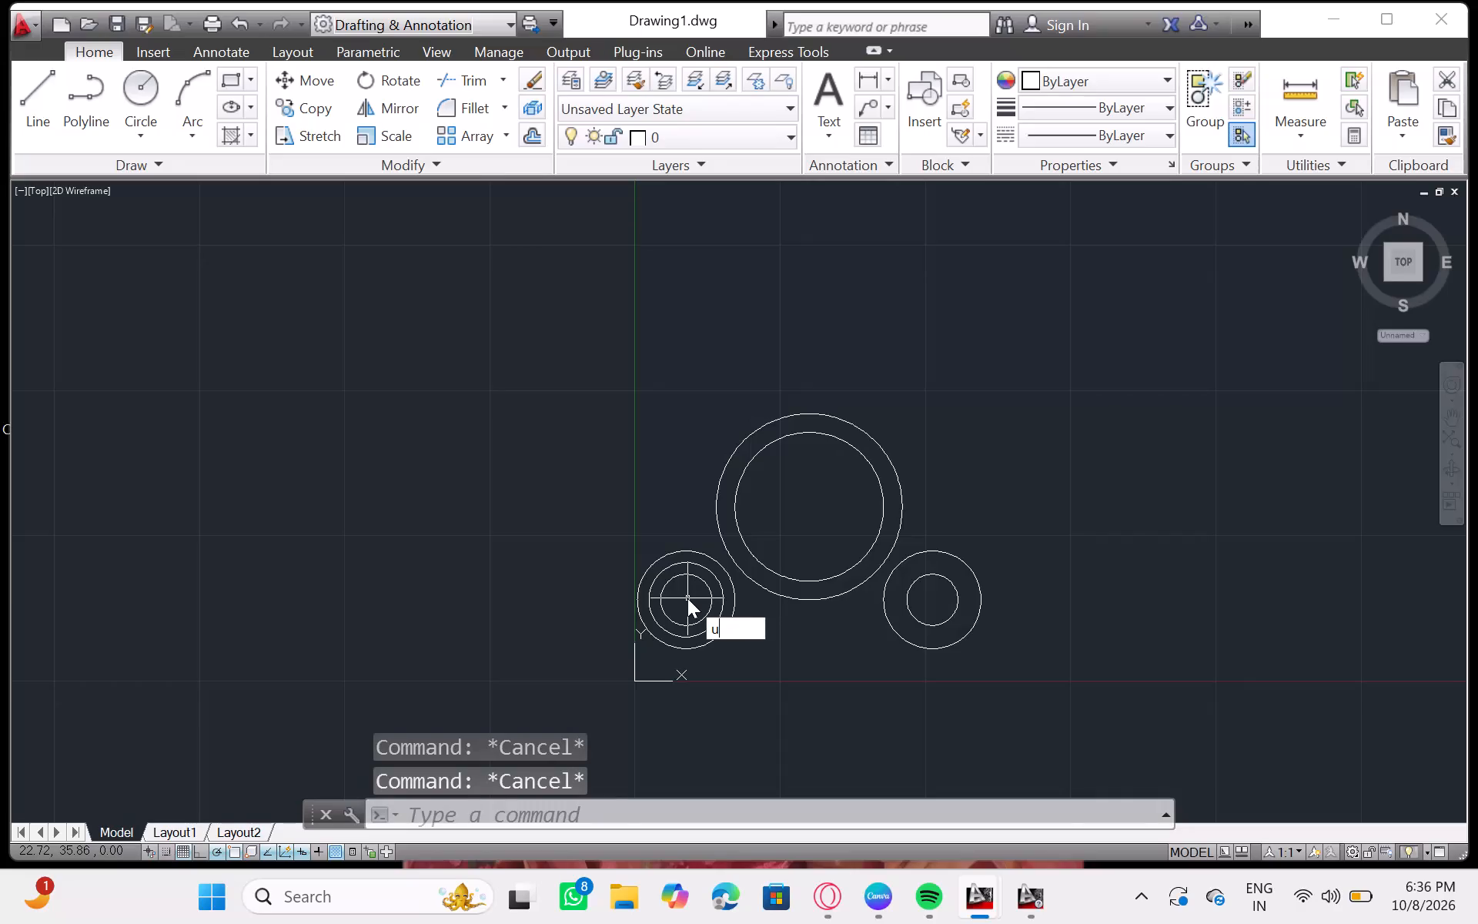
key(Return)
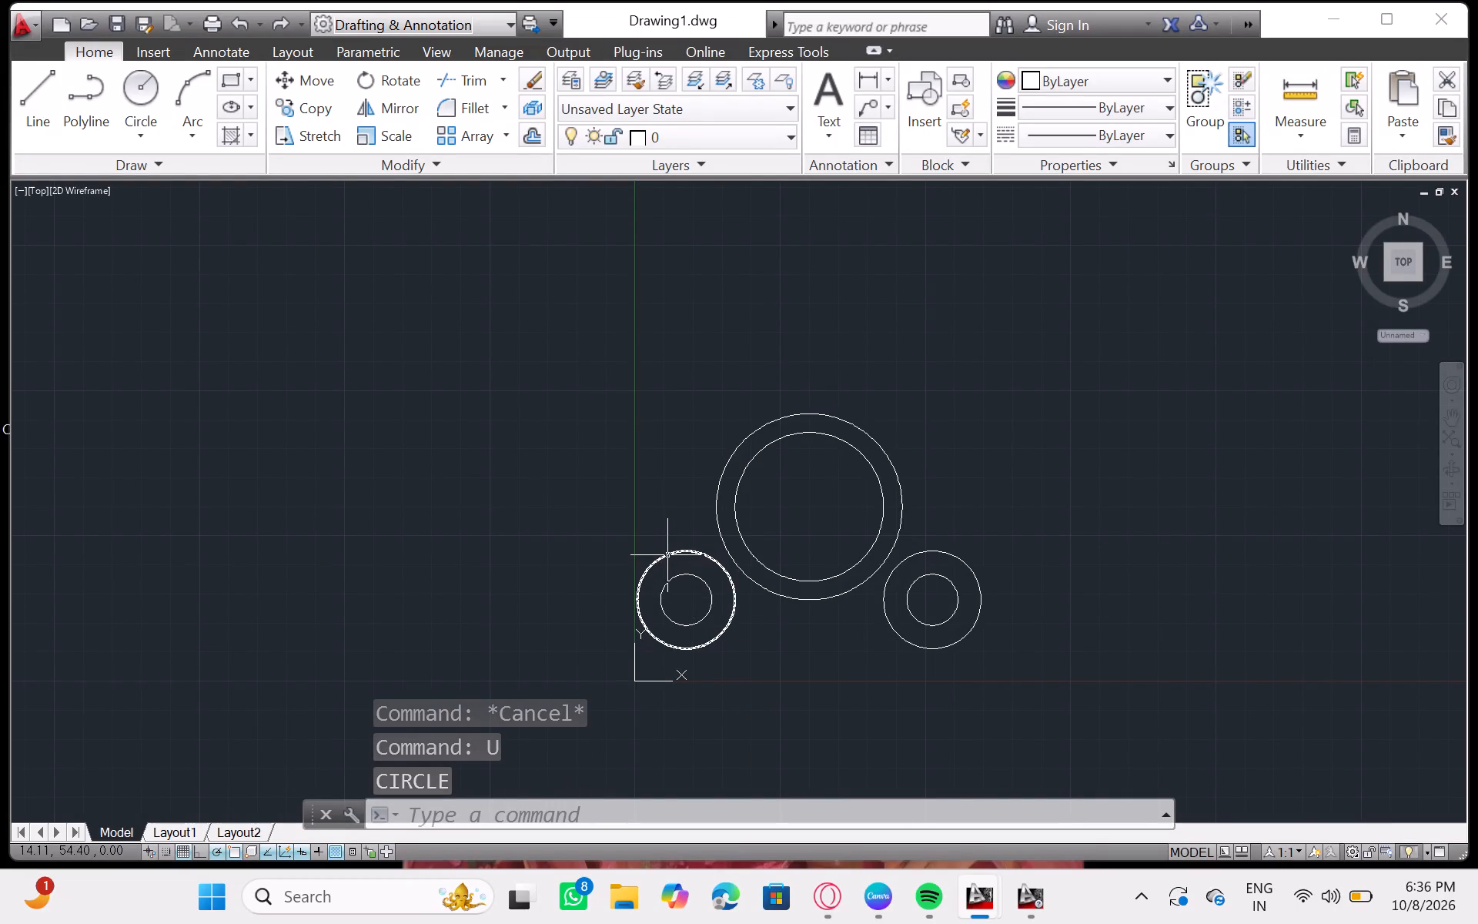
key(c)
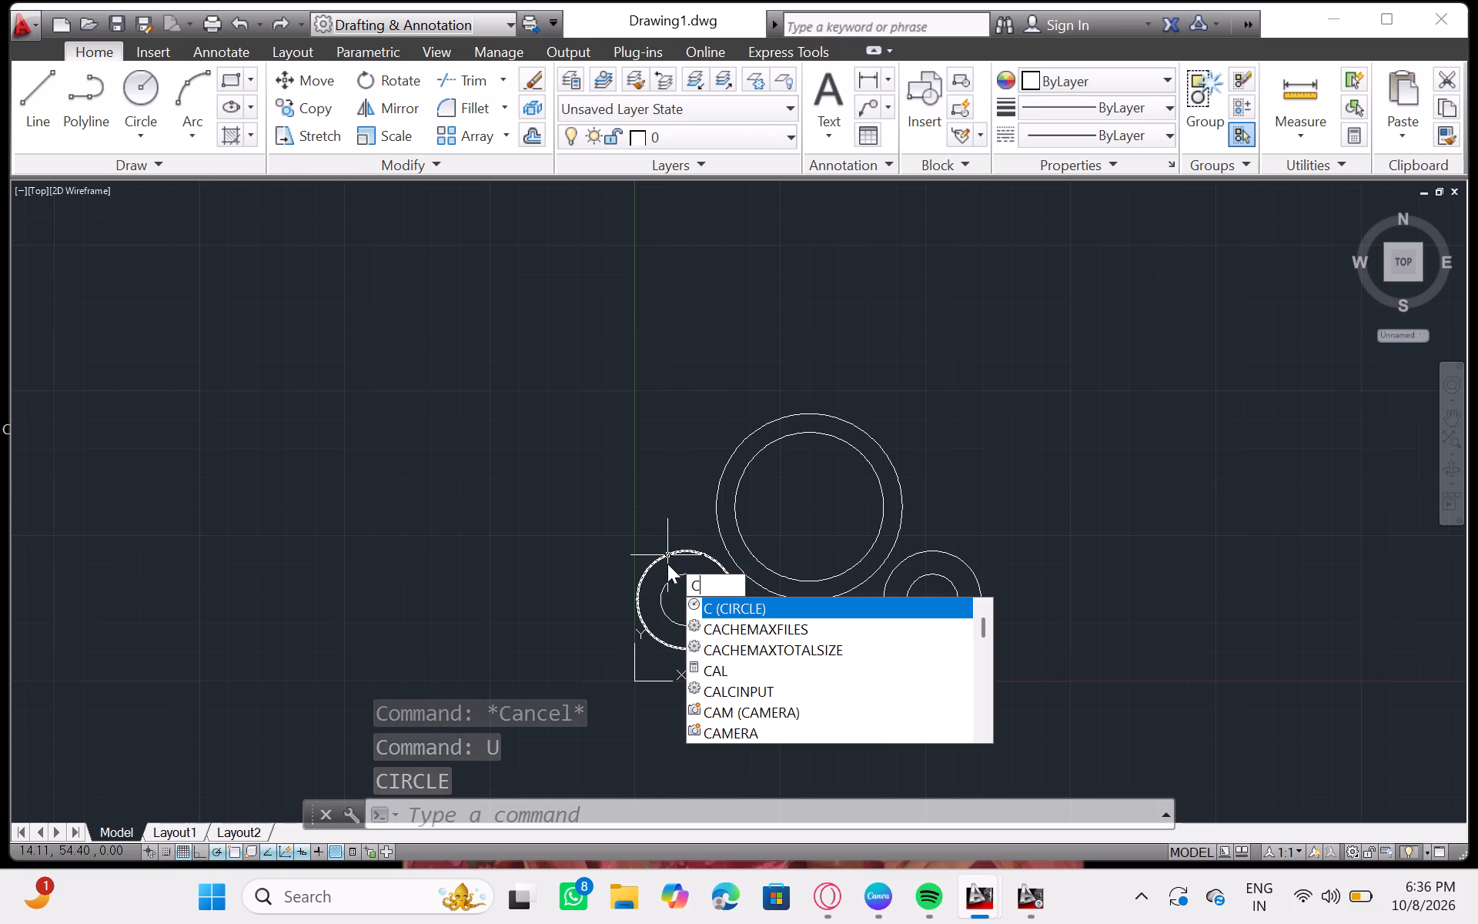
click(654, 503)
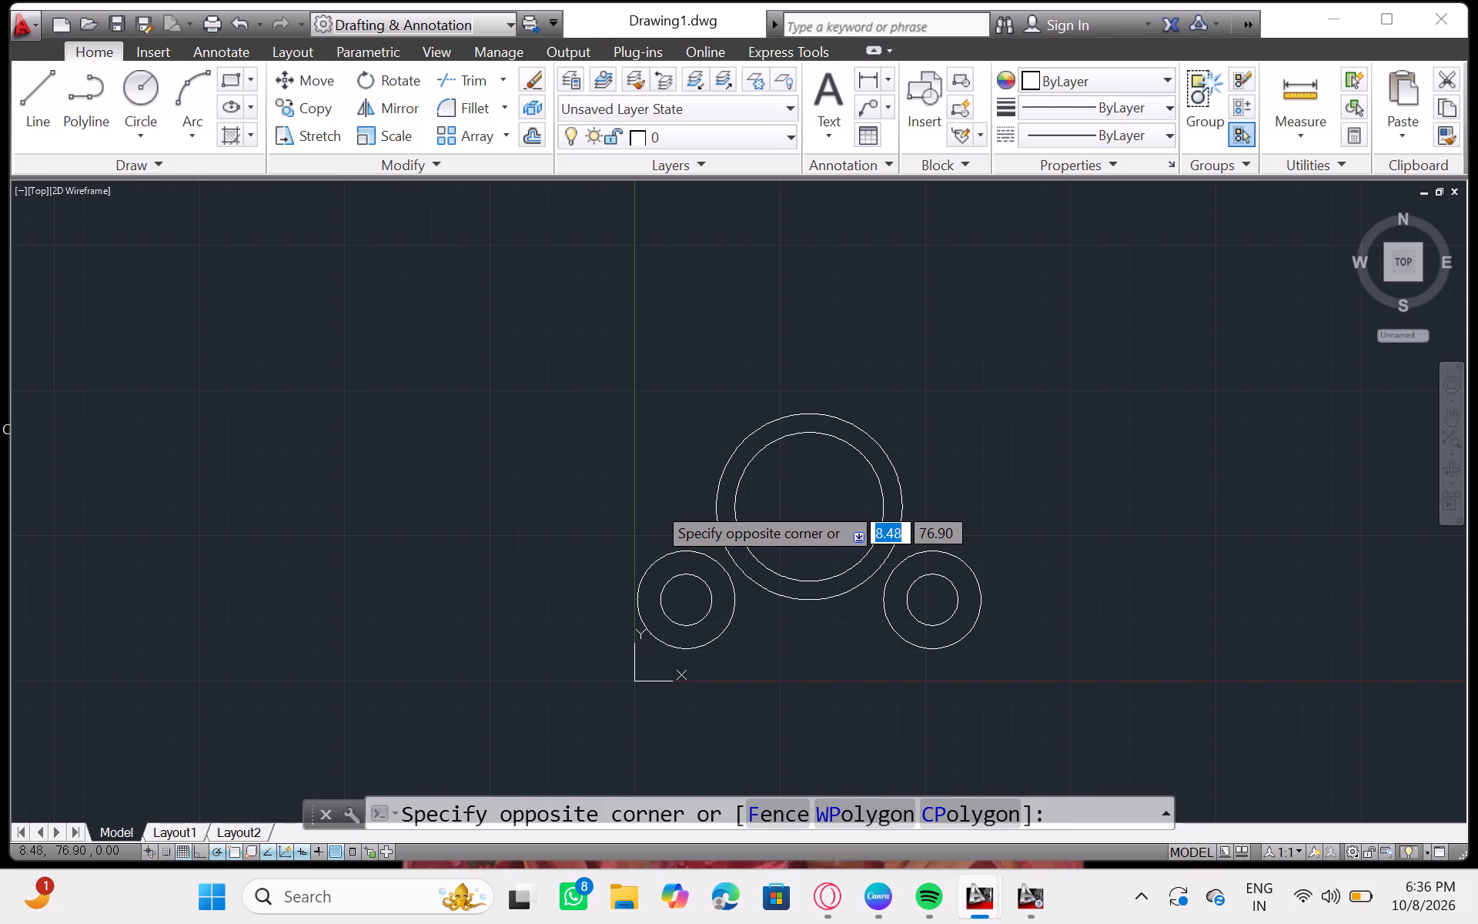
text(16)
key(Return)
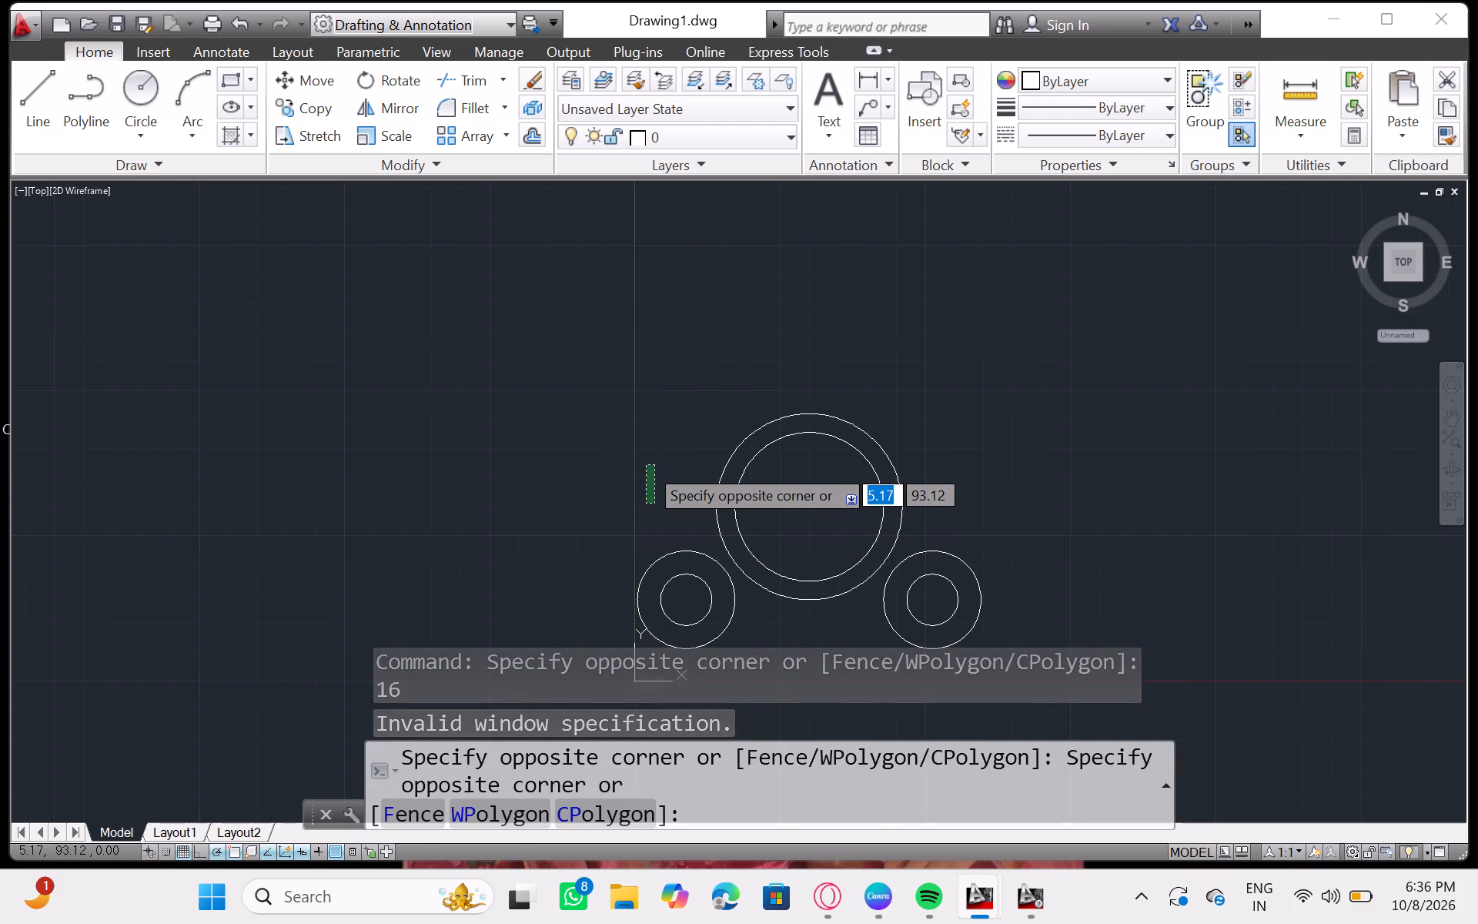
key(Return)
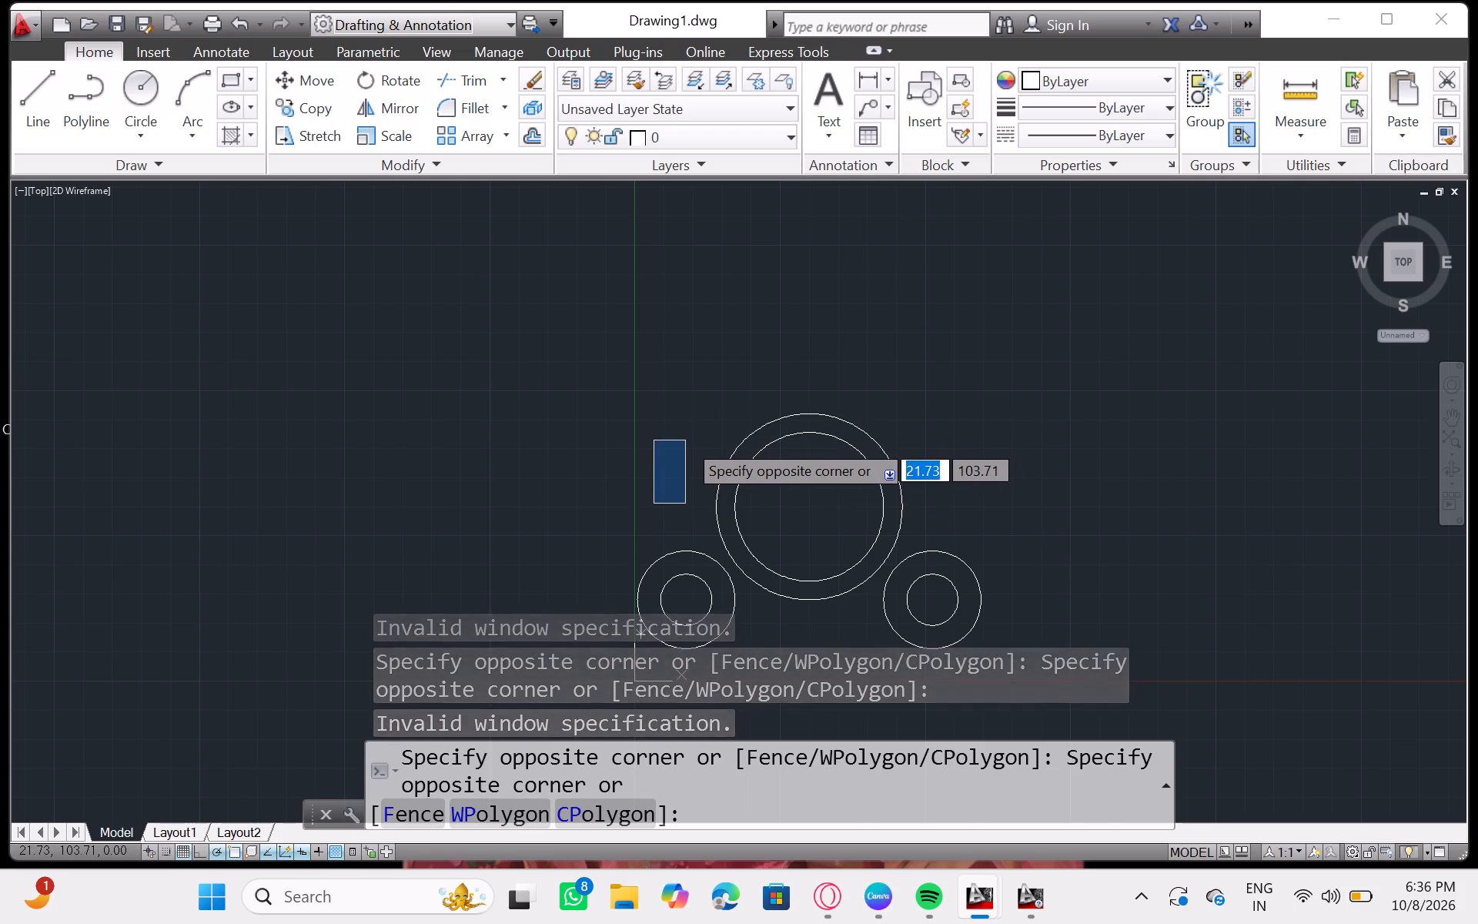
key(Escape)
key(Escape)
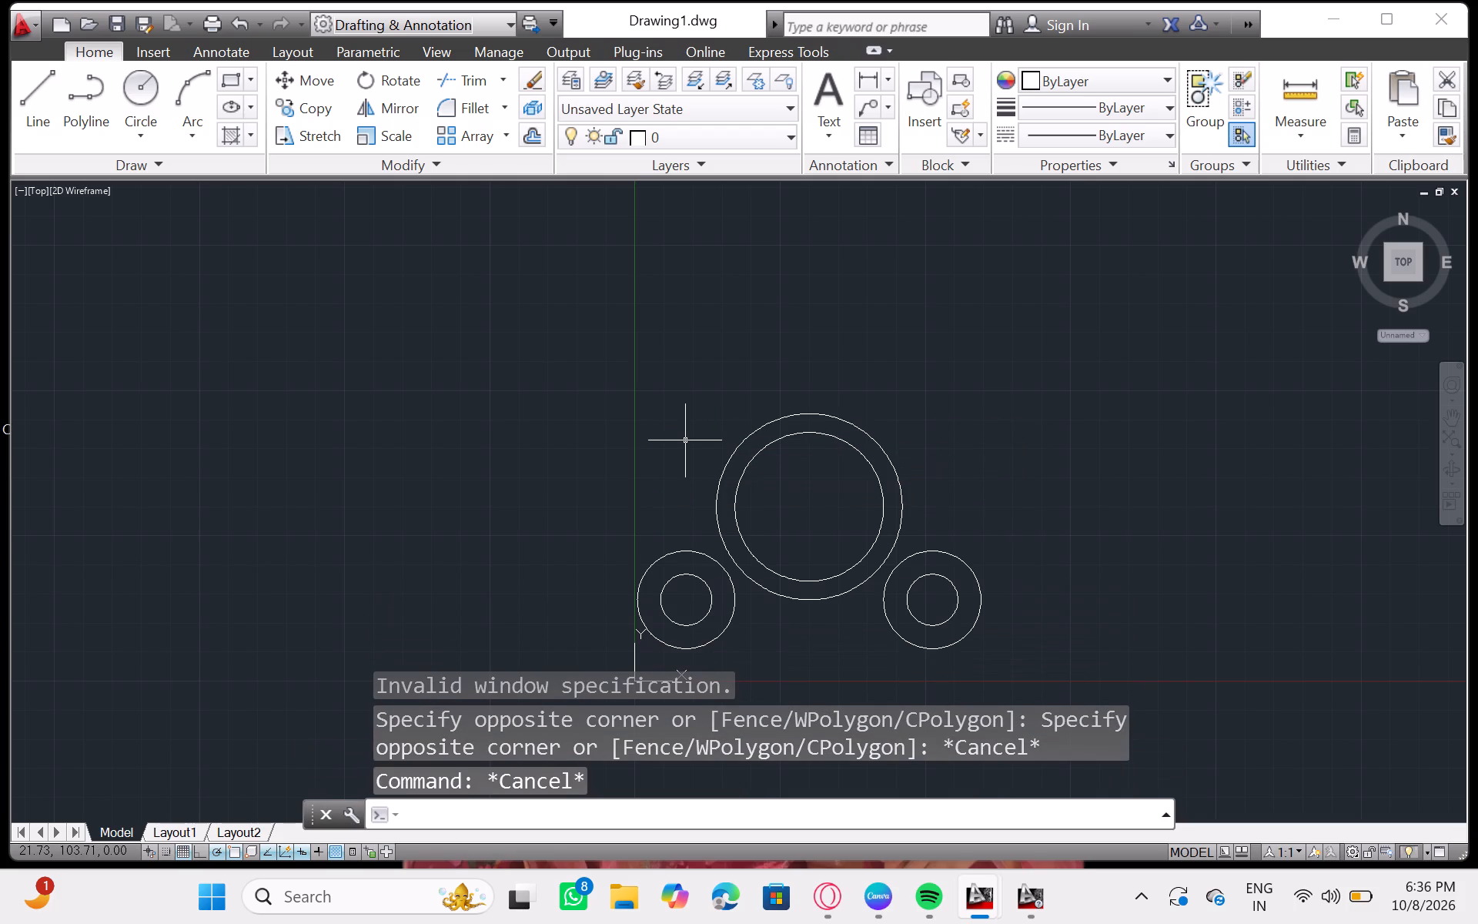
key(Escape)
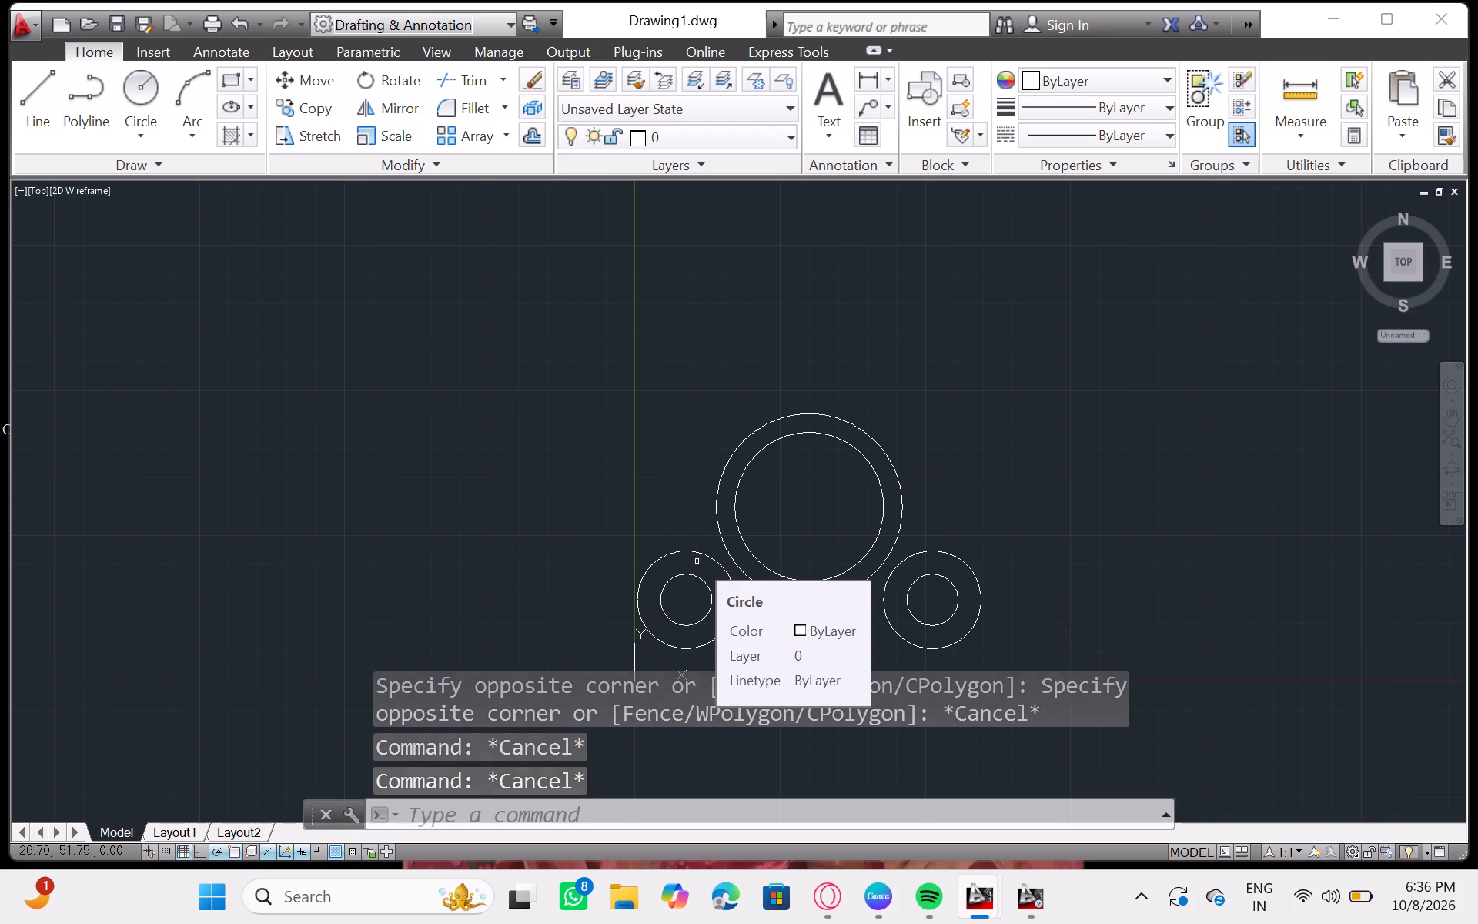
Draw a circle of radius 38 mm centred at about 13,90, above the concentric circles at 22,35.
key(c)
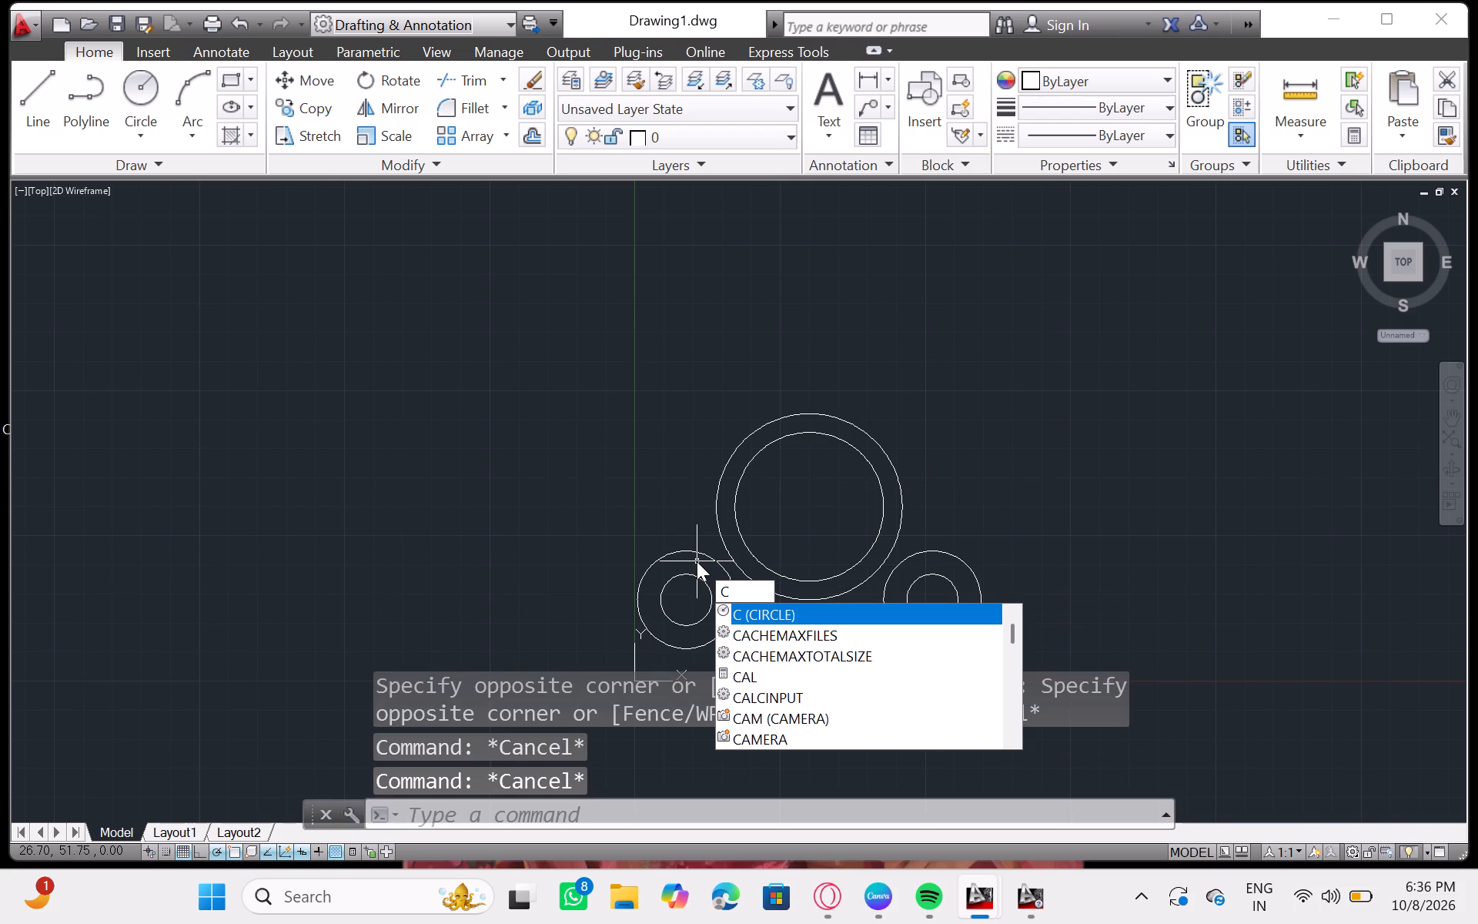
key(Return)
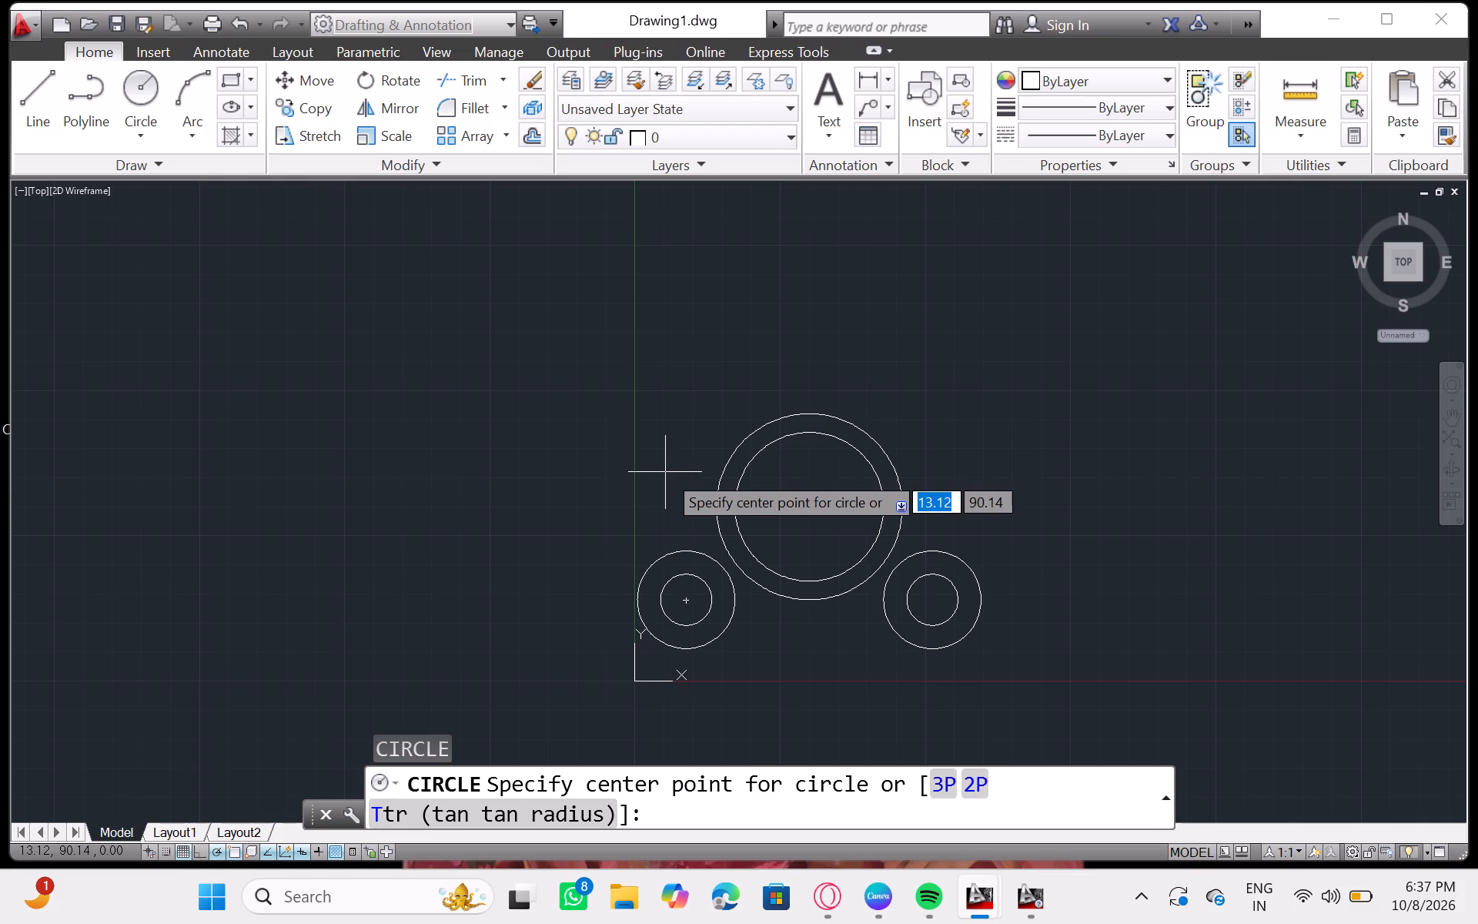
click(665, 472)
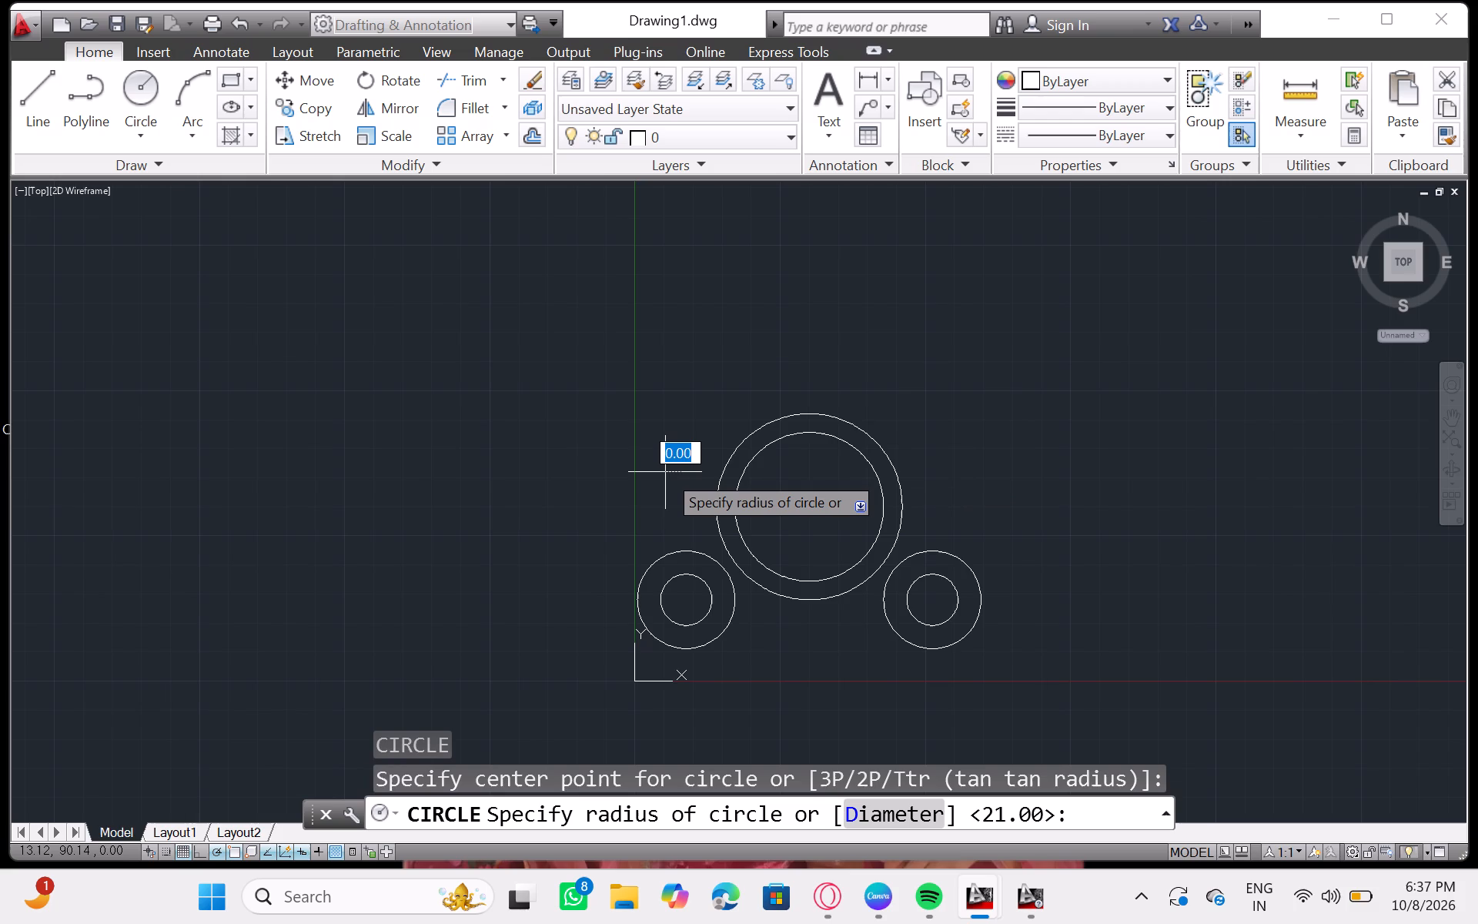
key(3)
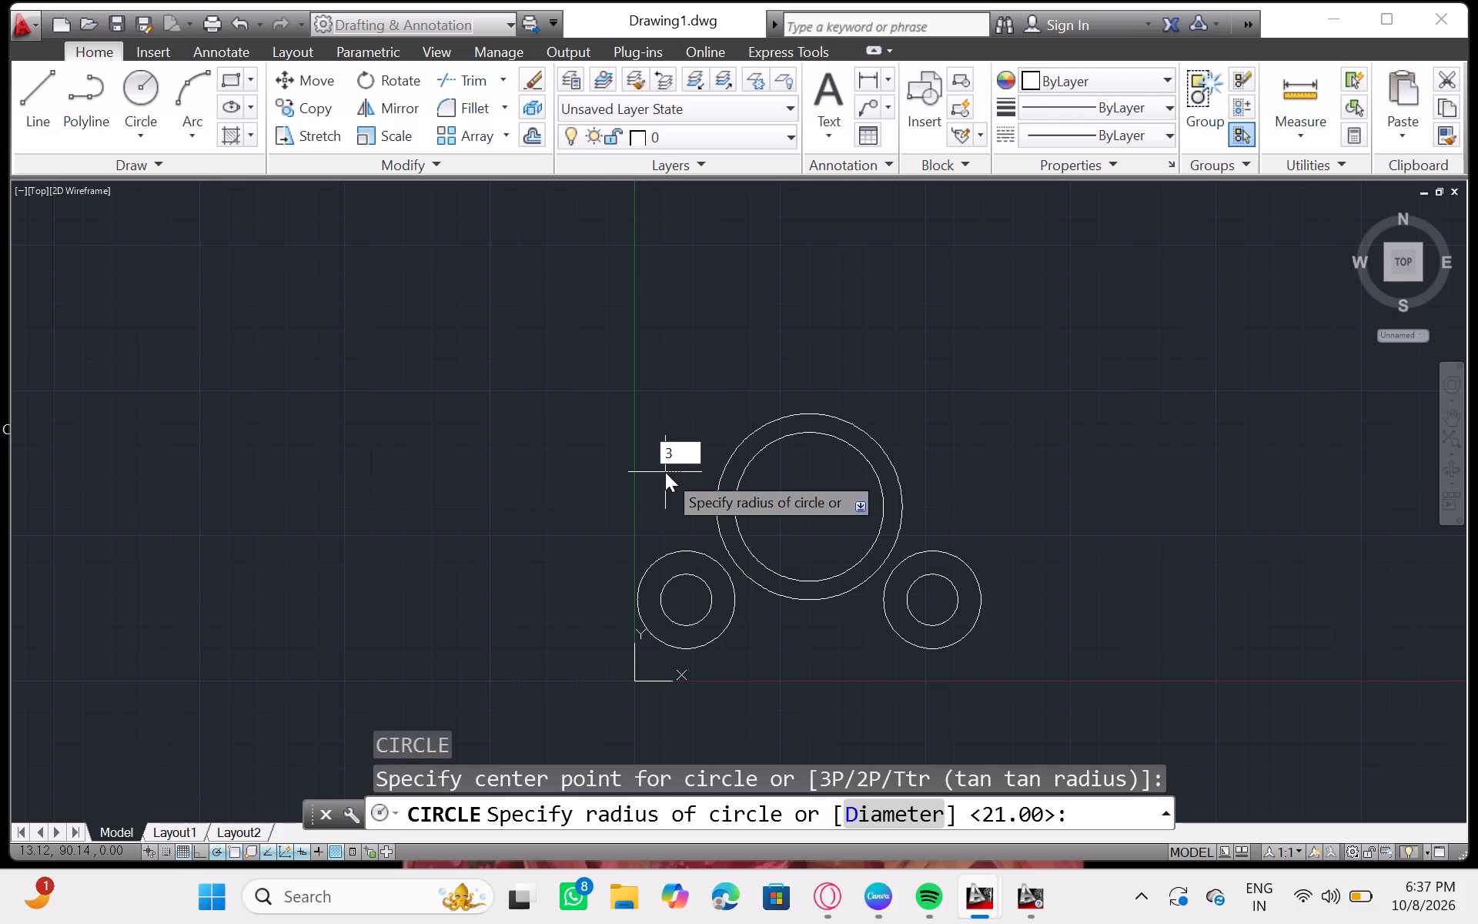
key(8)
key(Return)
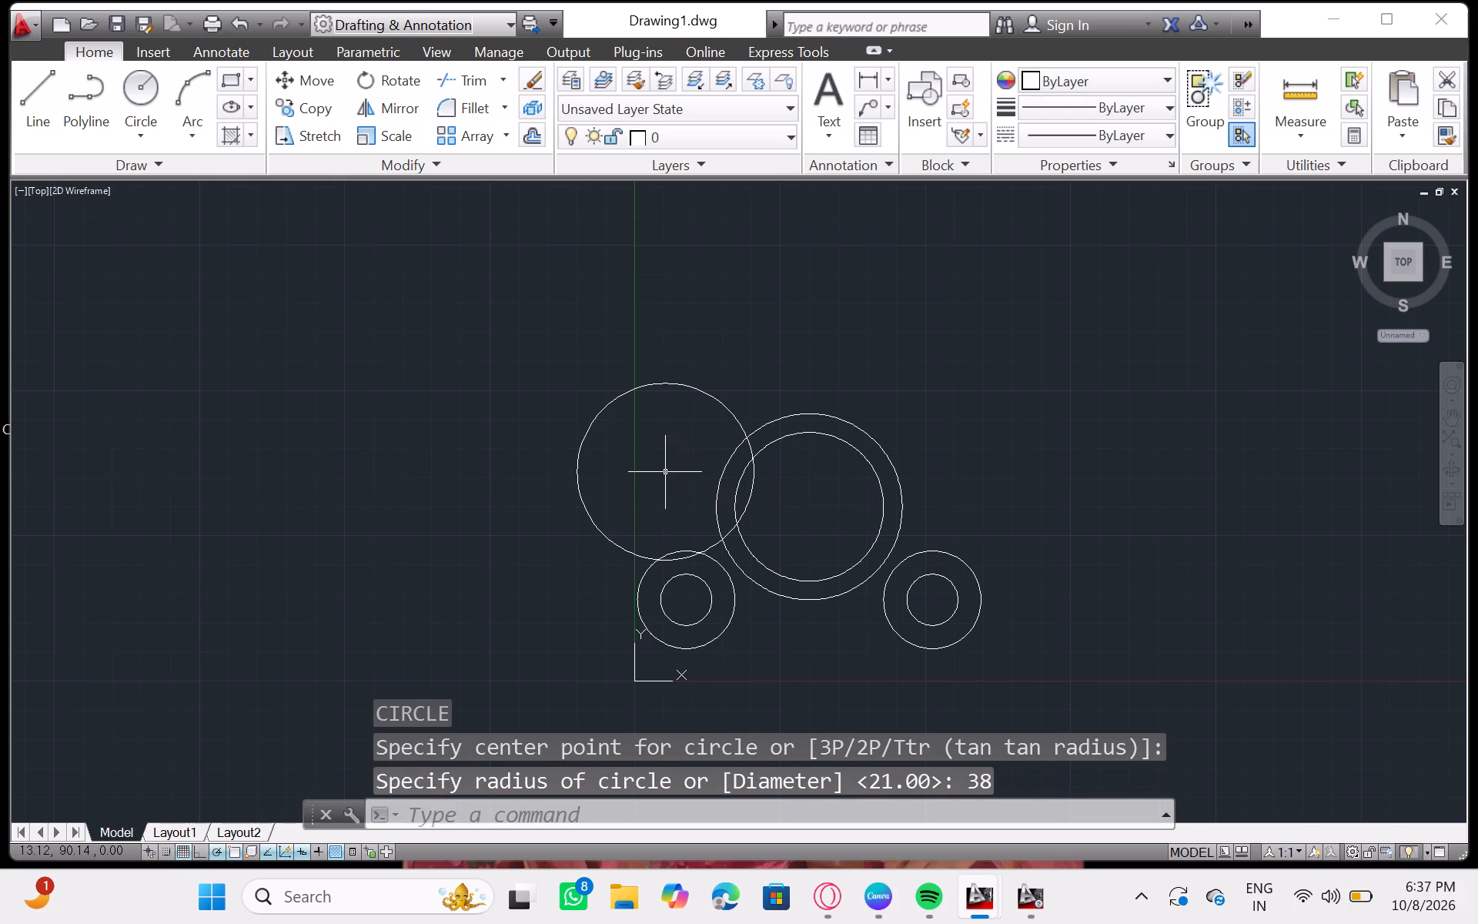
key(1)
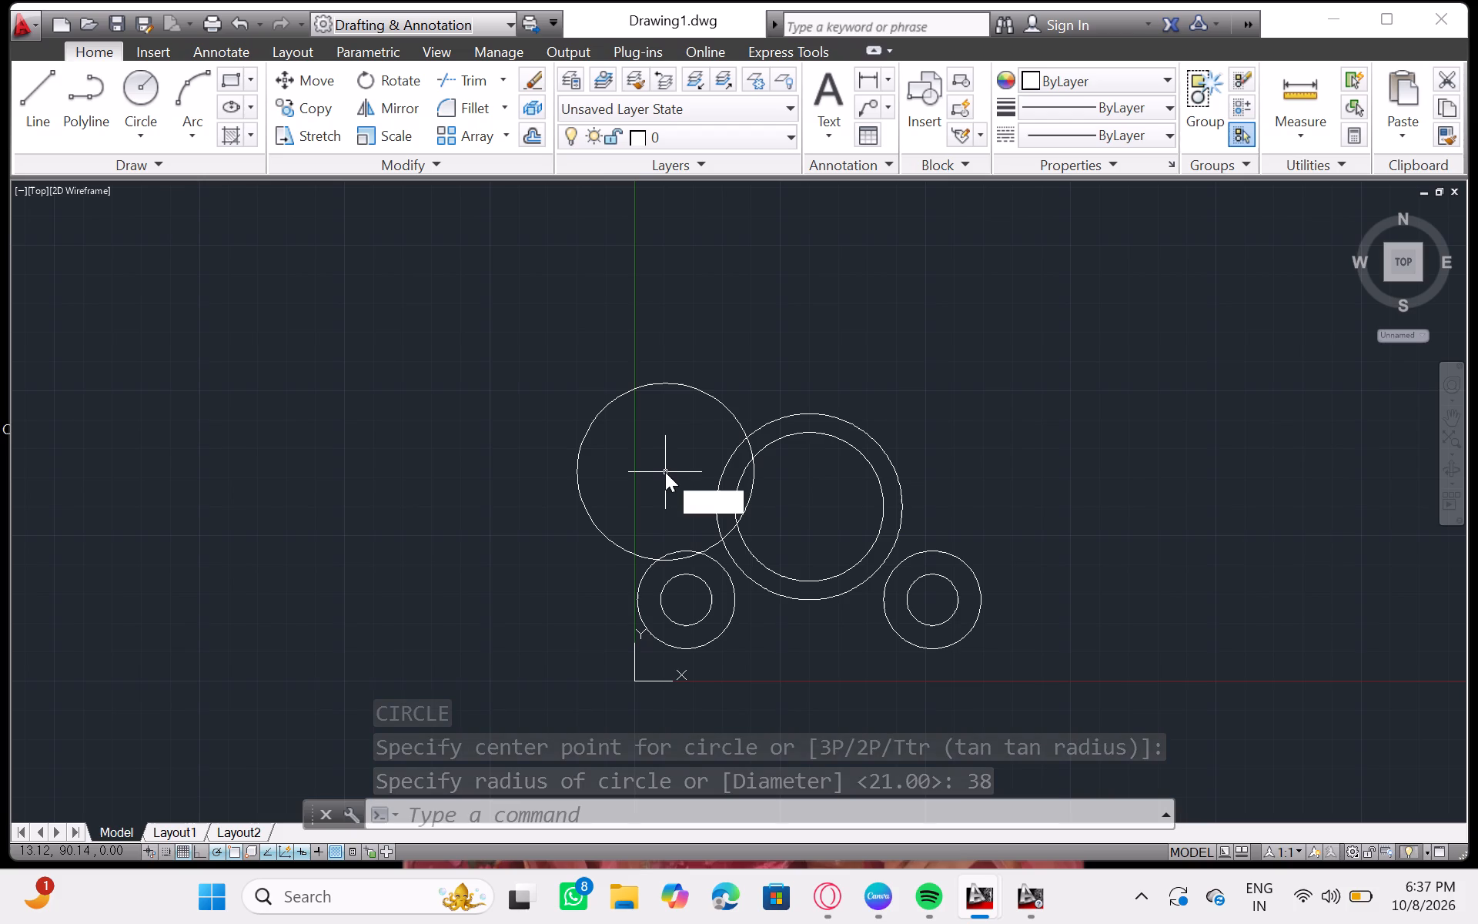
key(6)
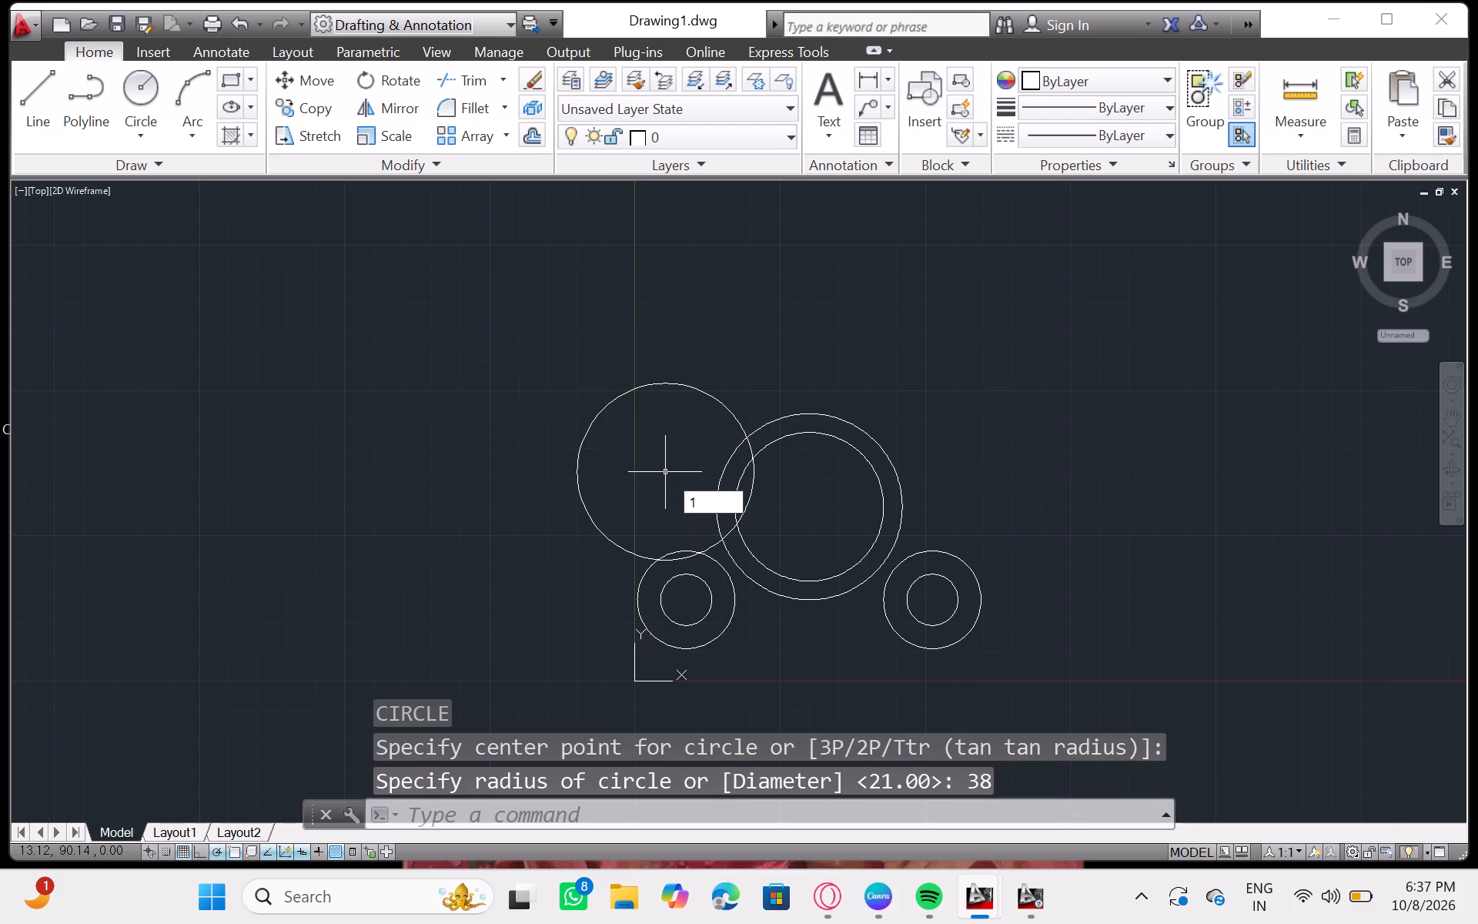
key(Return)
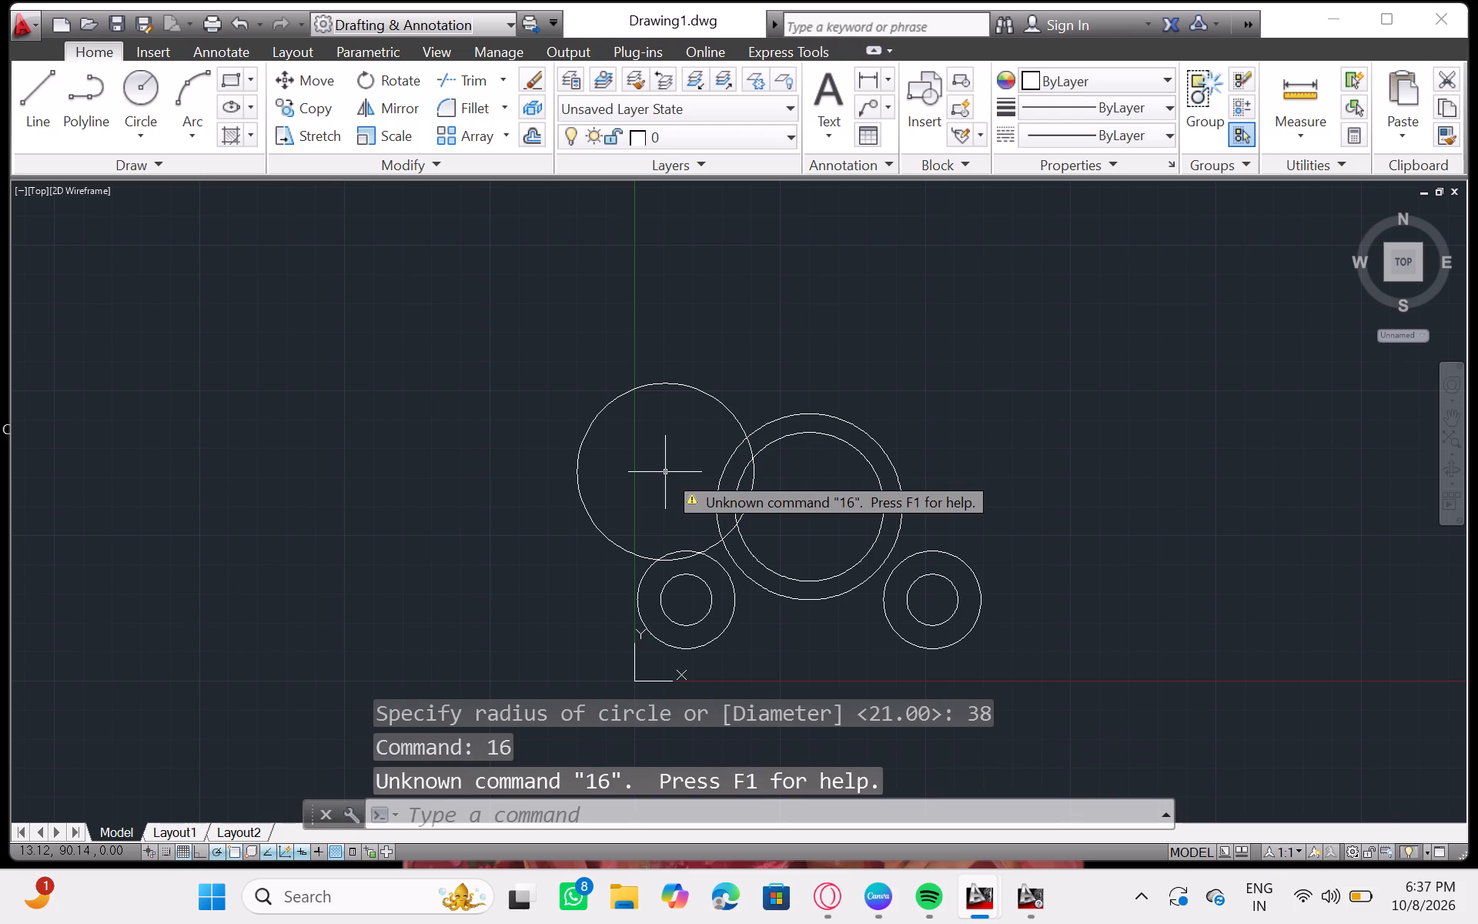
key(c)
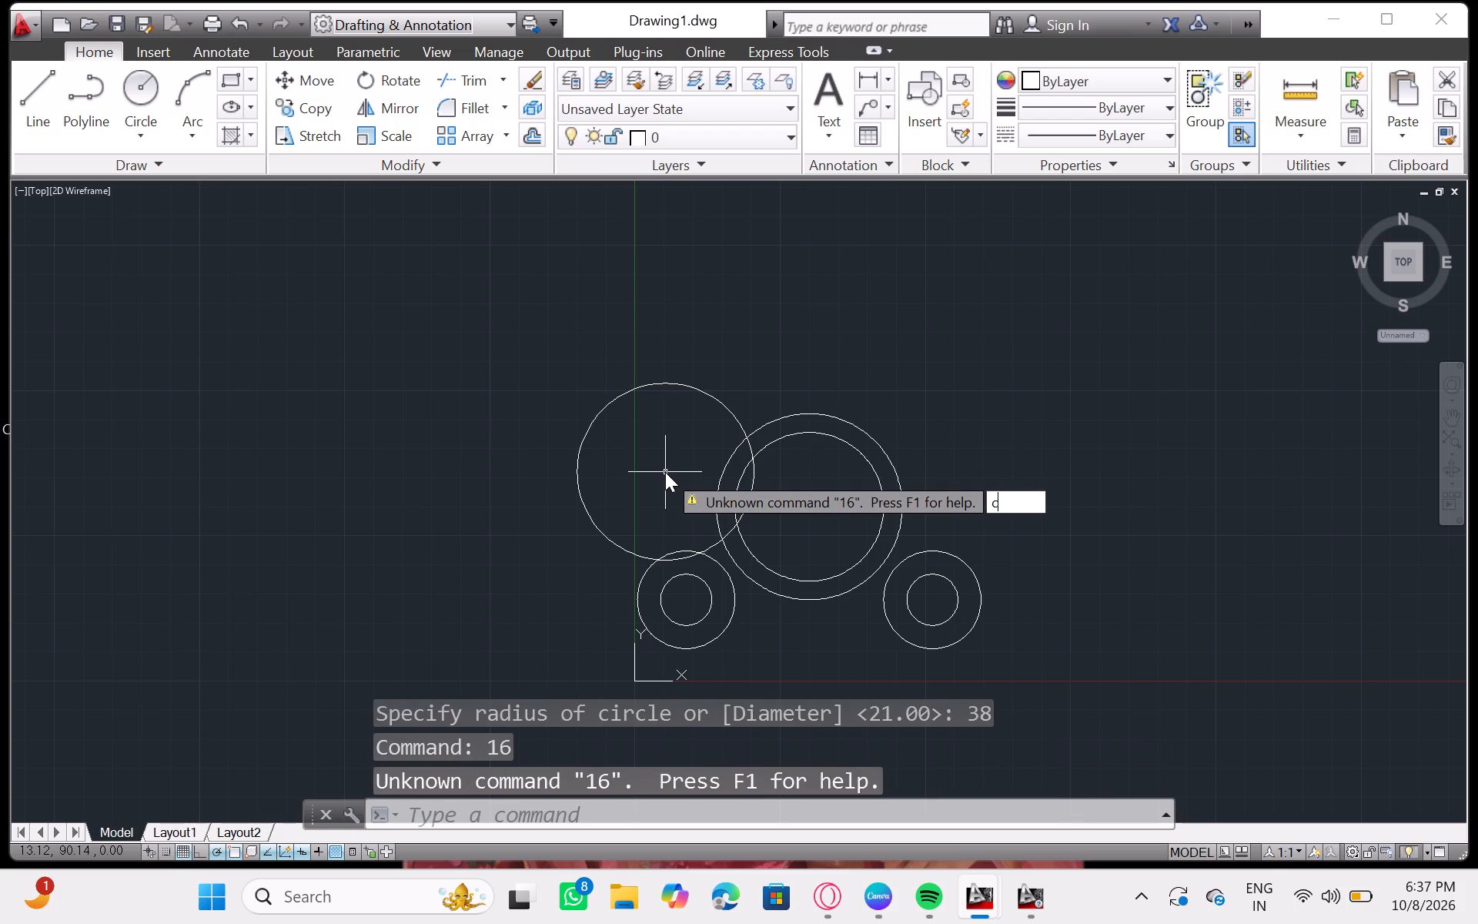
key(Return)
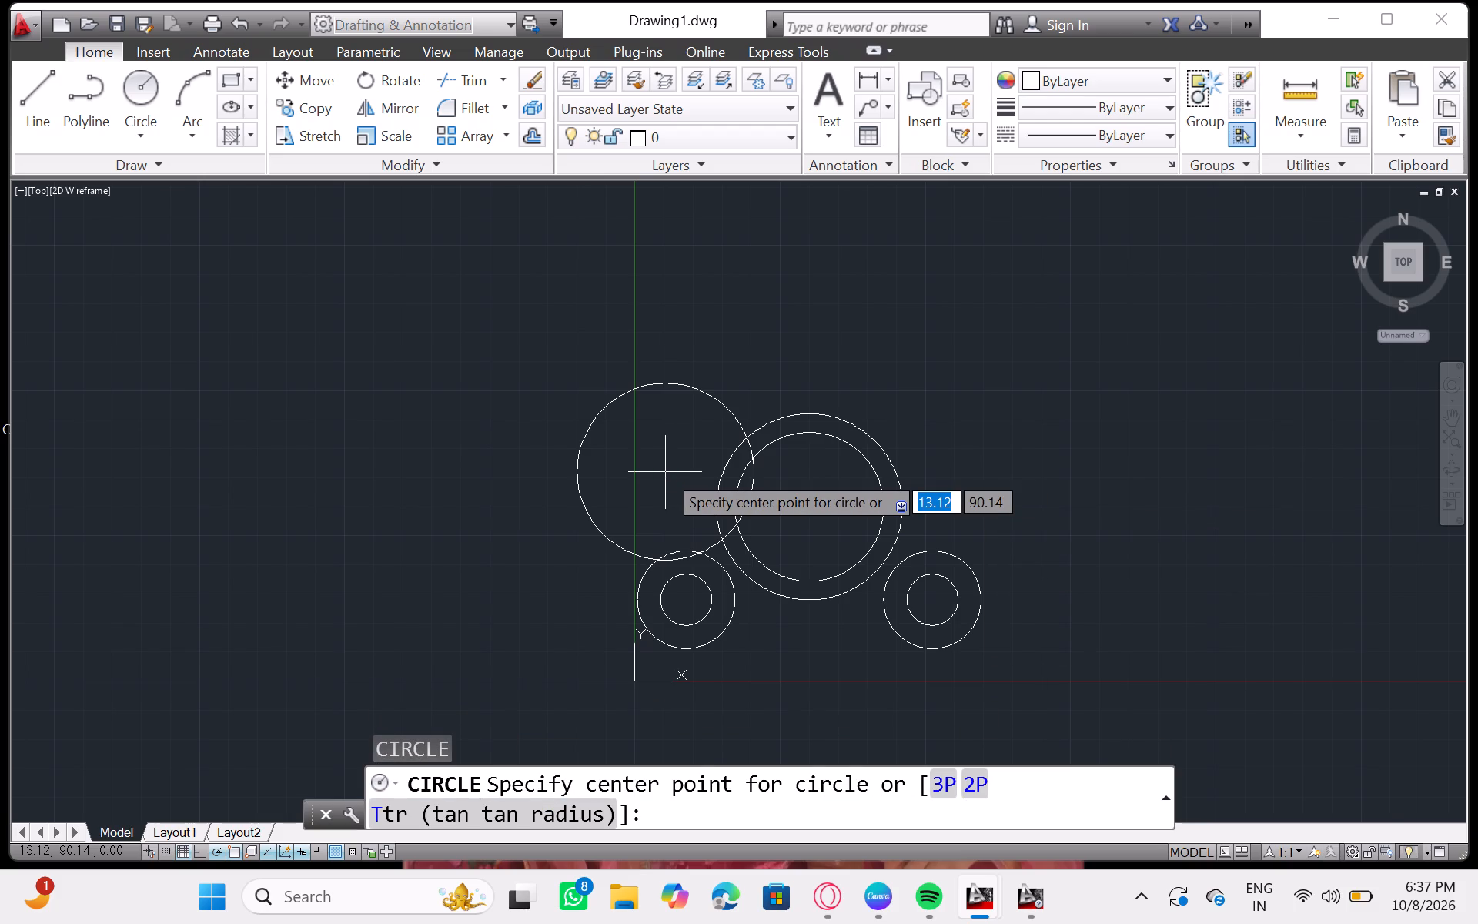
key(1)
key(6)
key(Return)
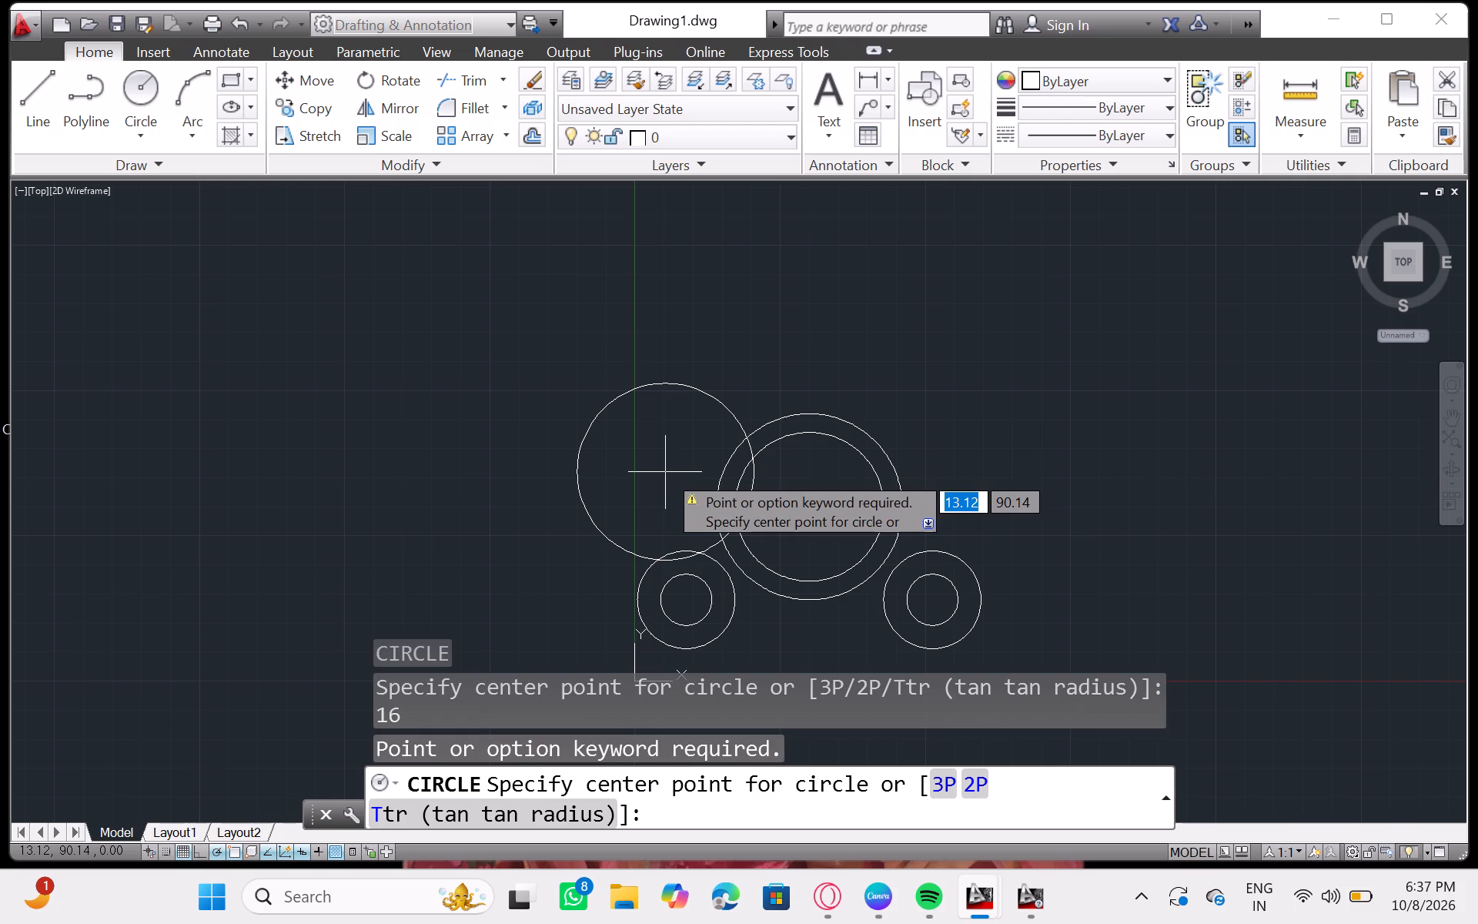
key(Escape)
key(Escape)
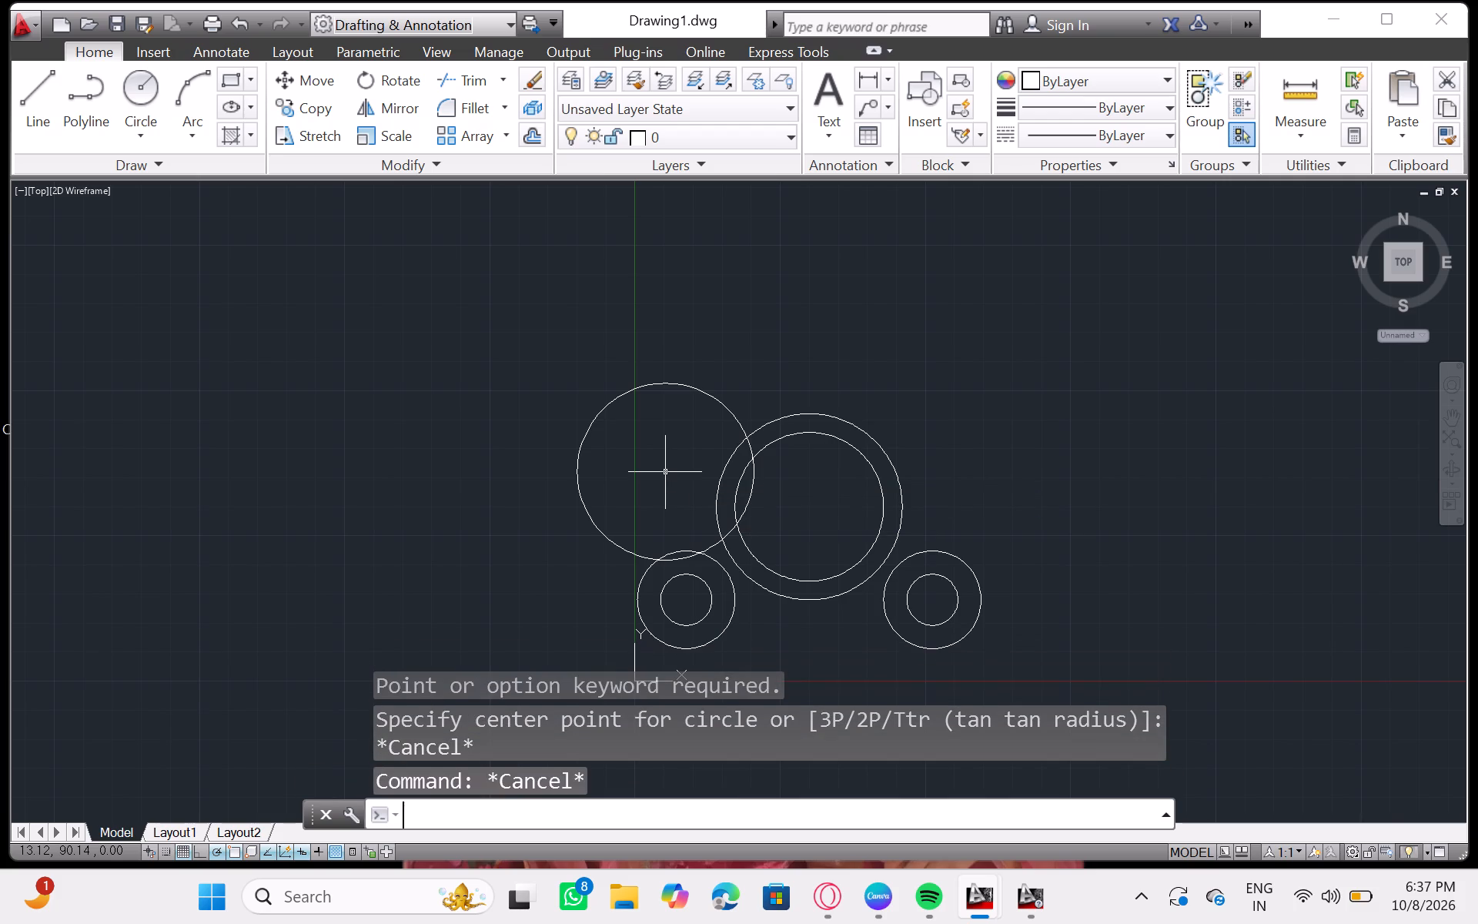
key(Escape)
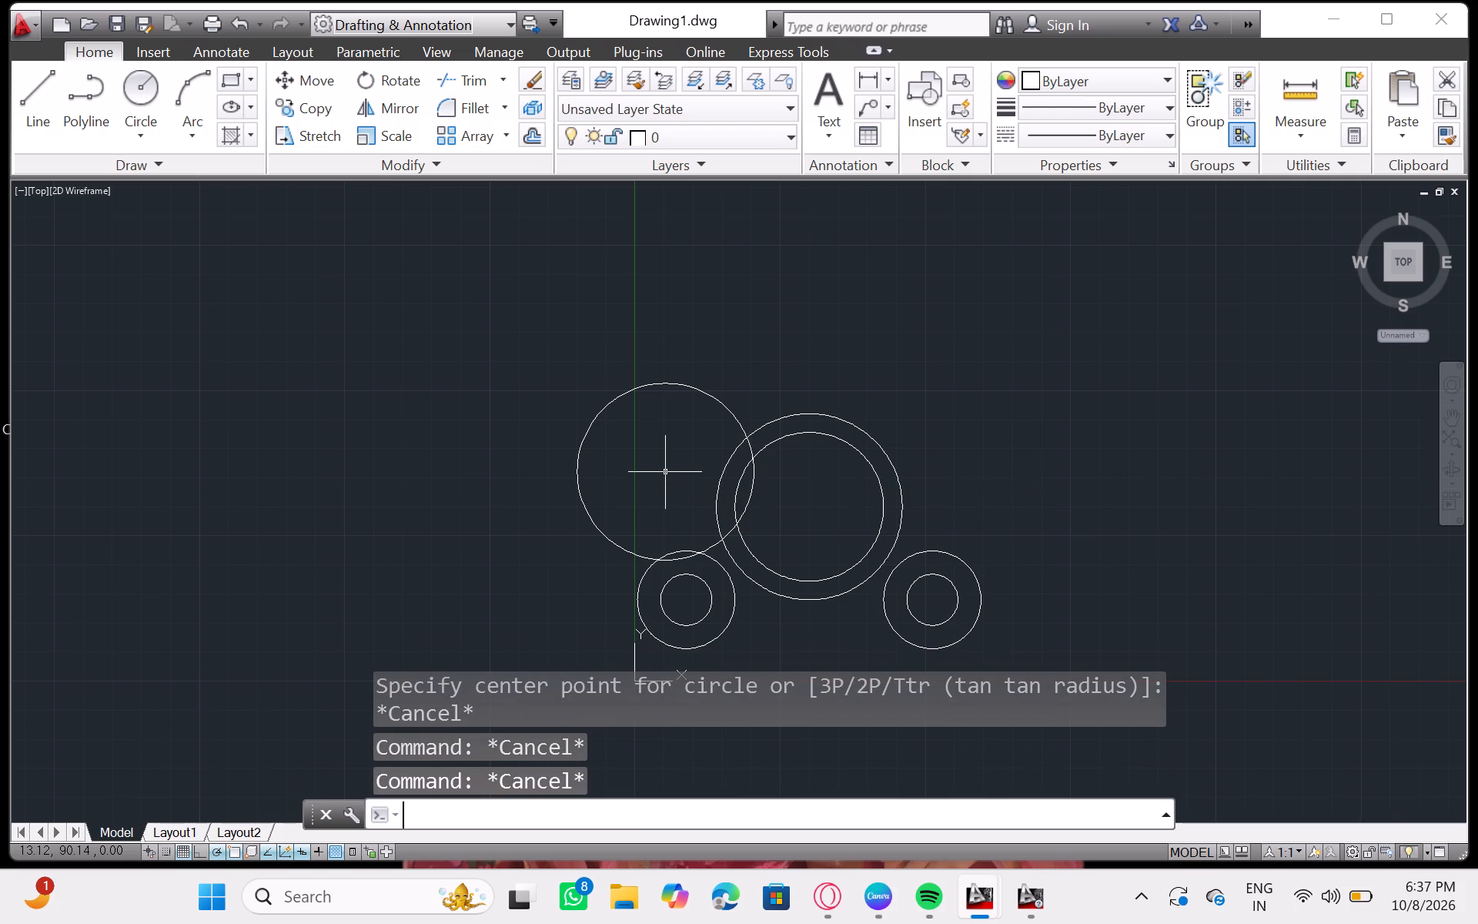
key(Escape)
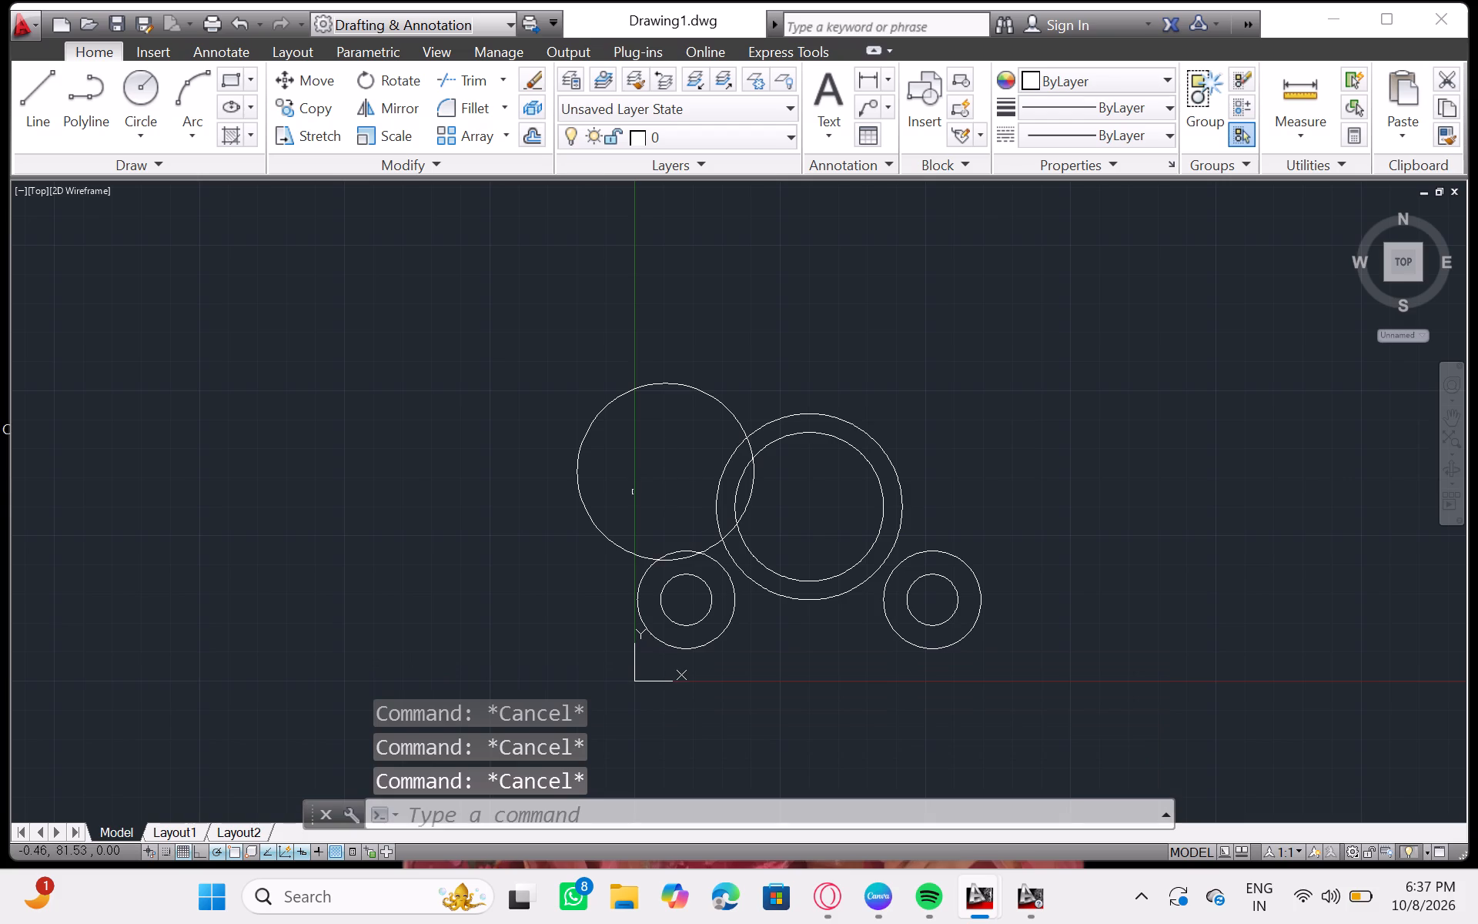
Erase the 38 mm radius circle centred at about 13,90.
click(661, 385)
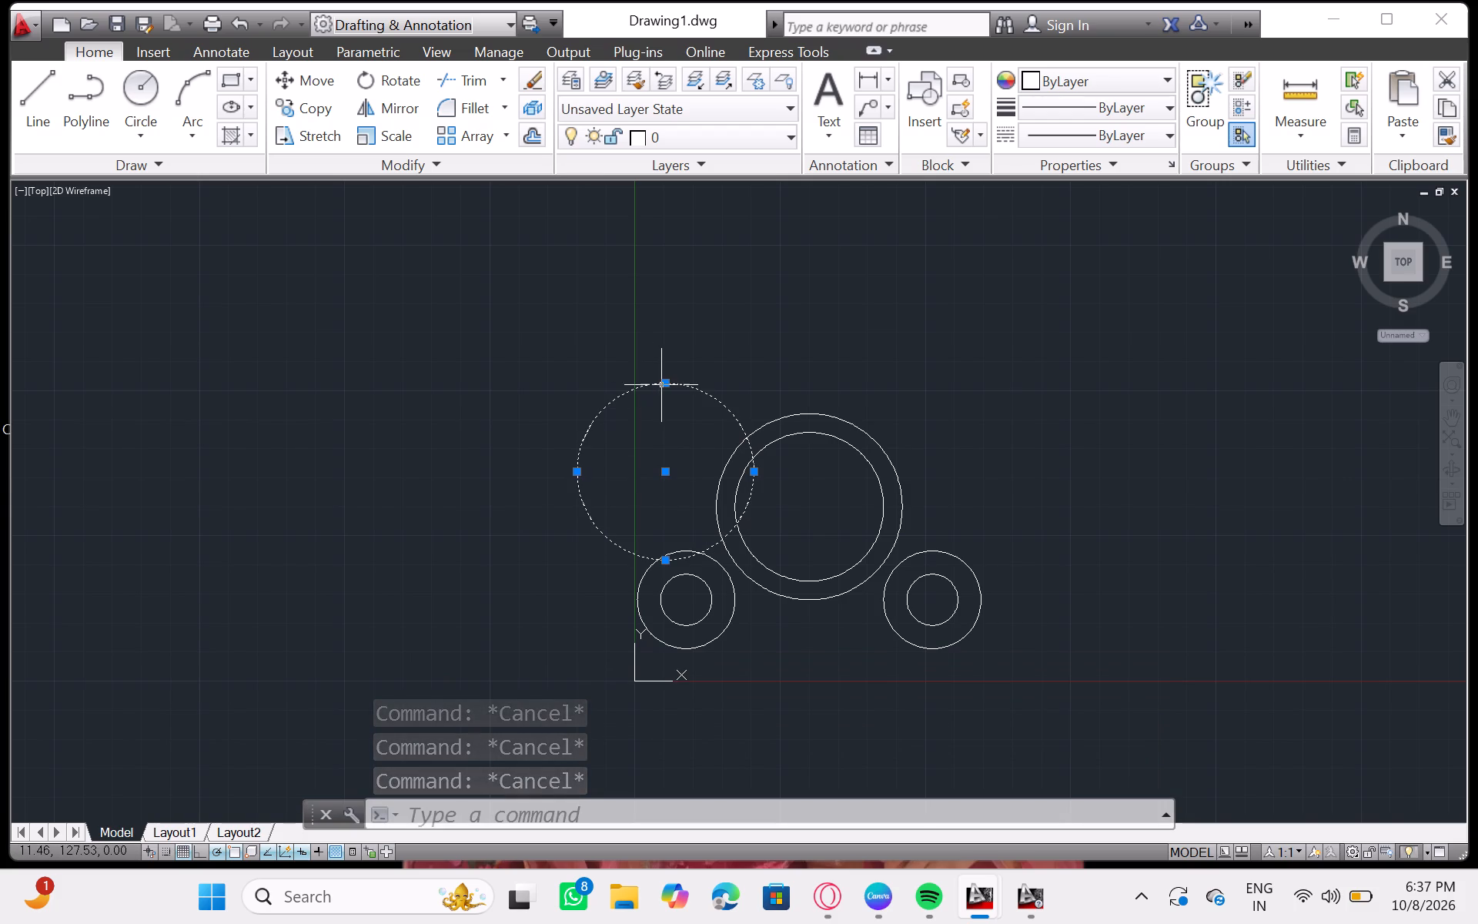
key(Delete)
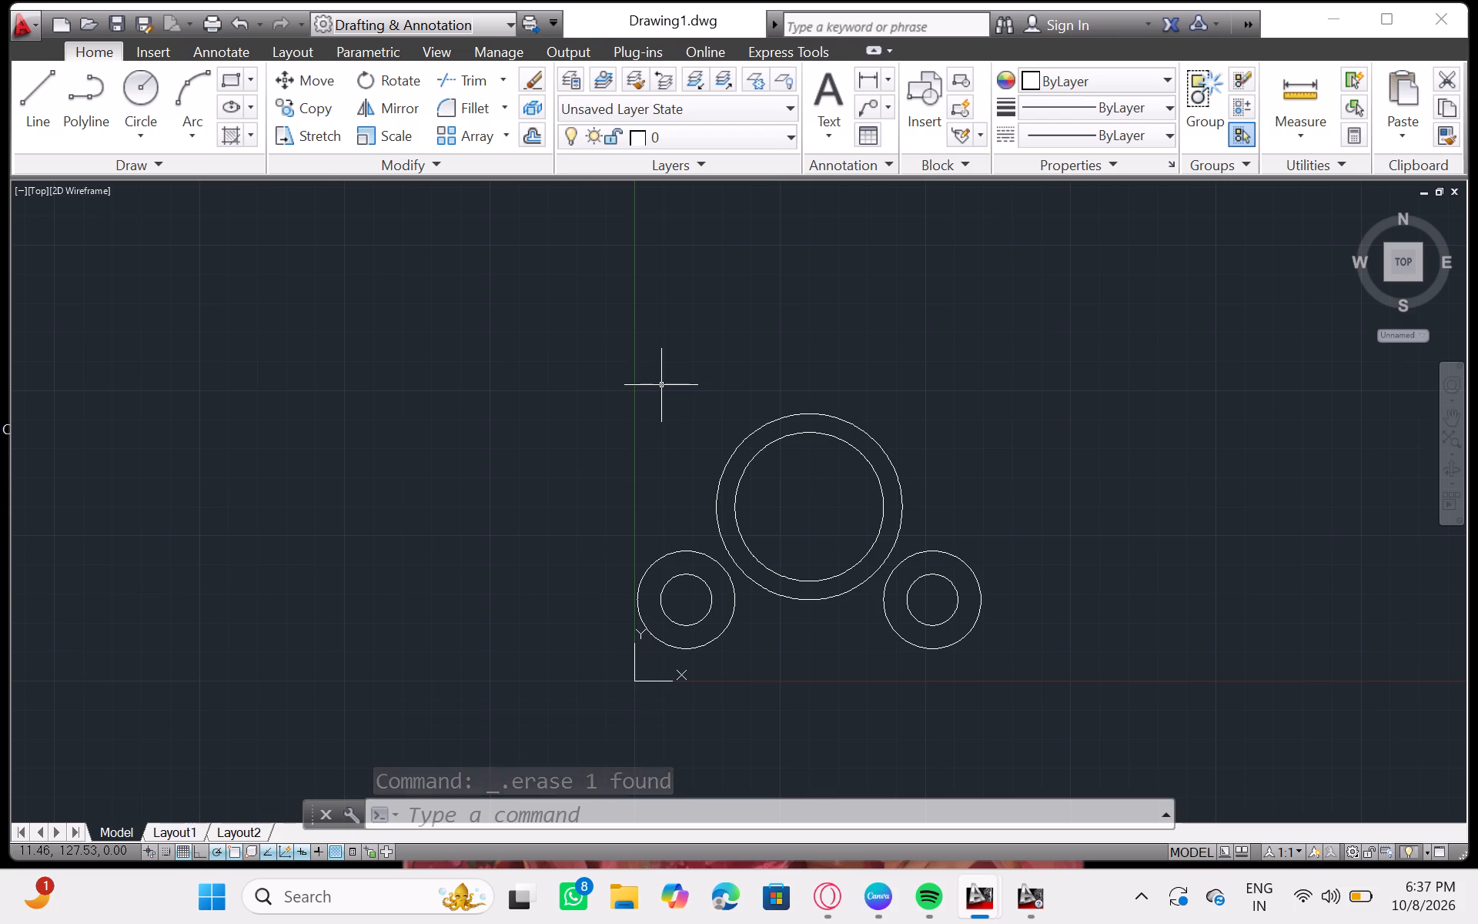
Draw a circle of radius 38 mm centred at about 16,94, above the concentric circles at 22,35.
key(c)
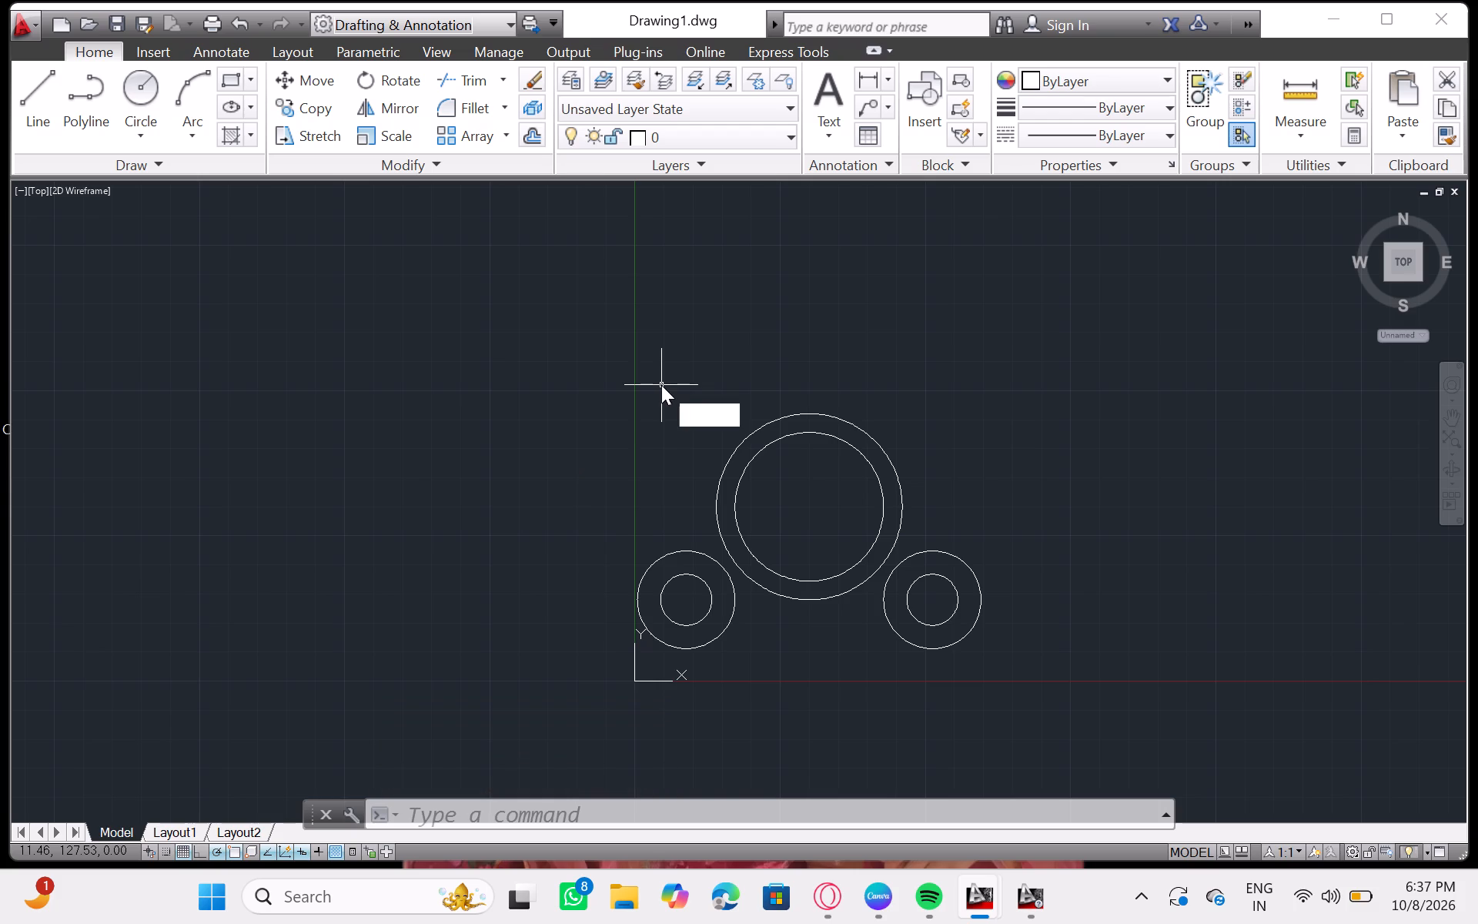
key(Return)
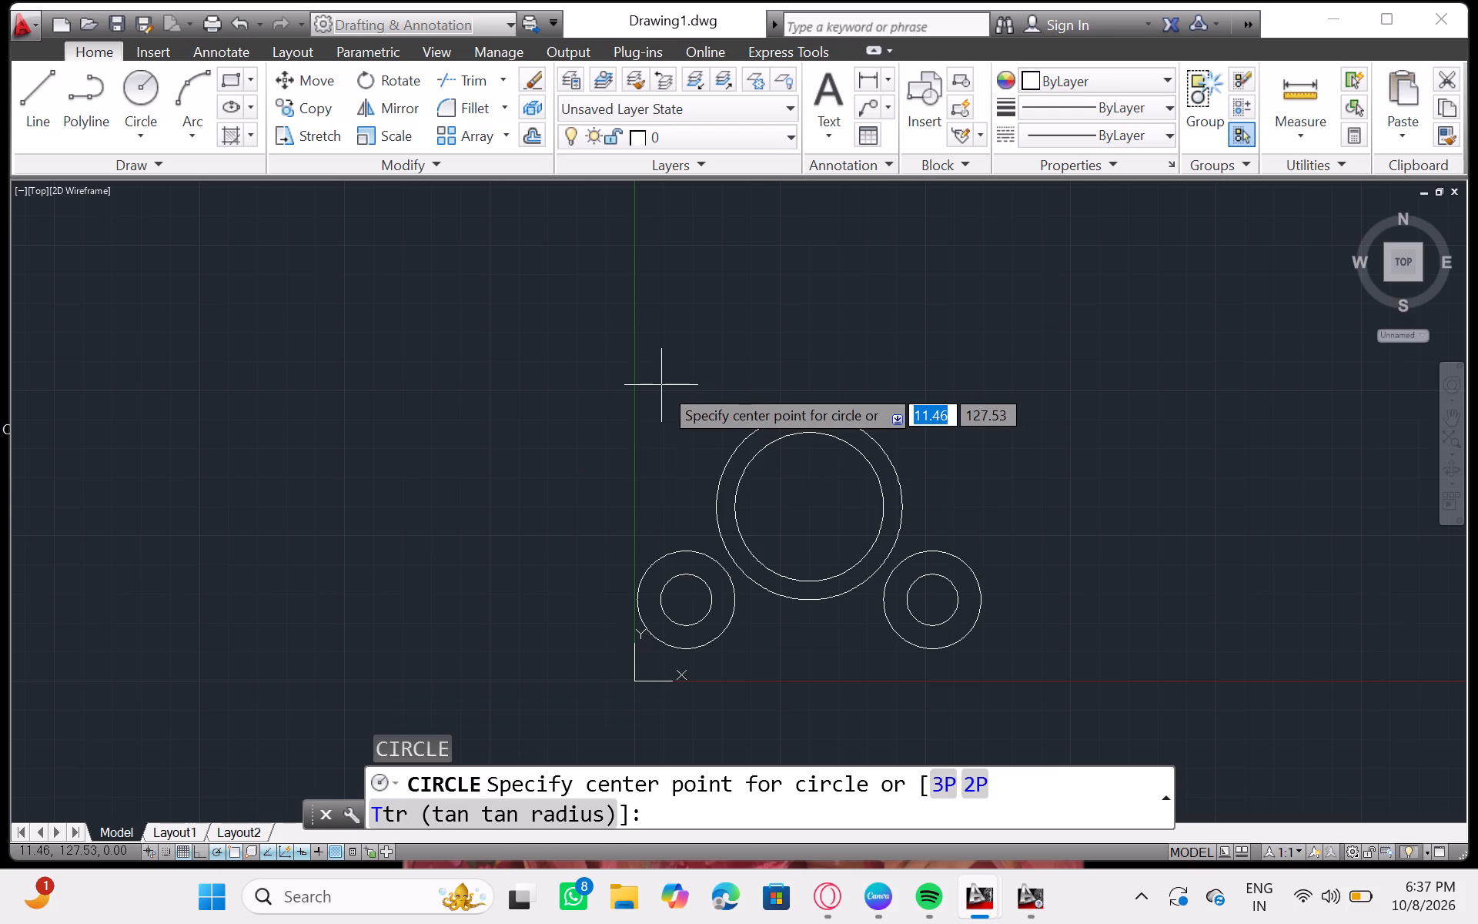
click(671, 463)
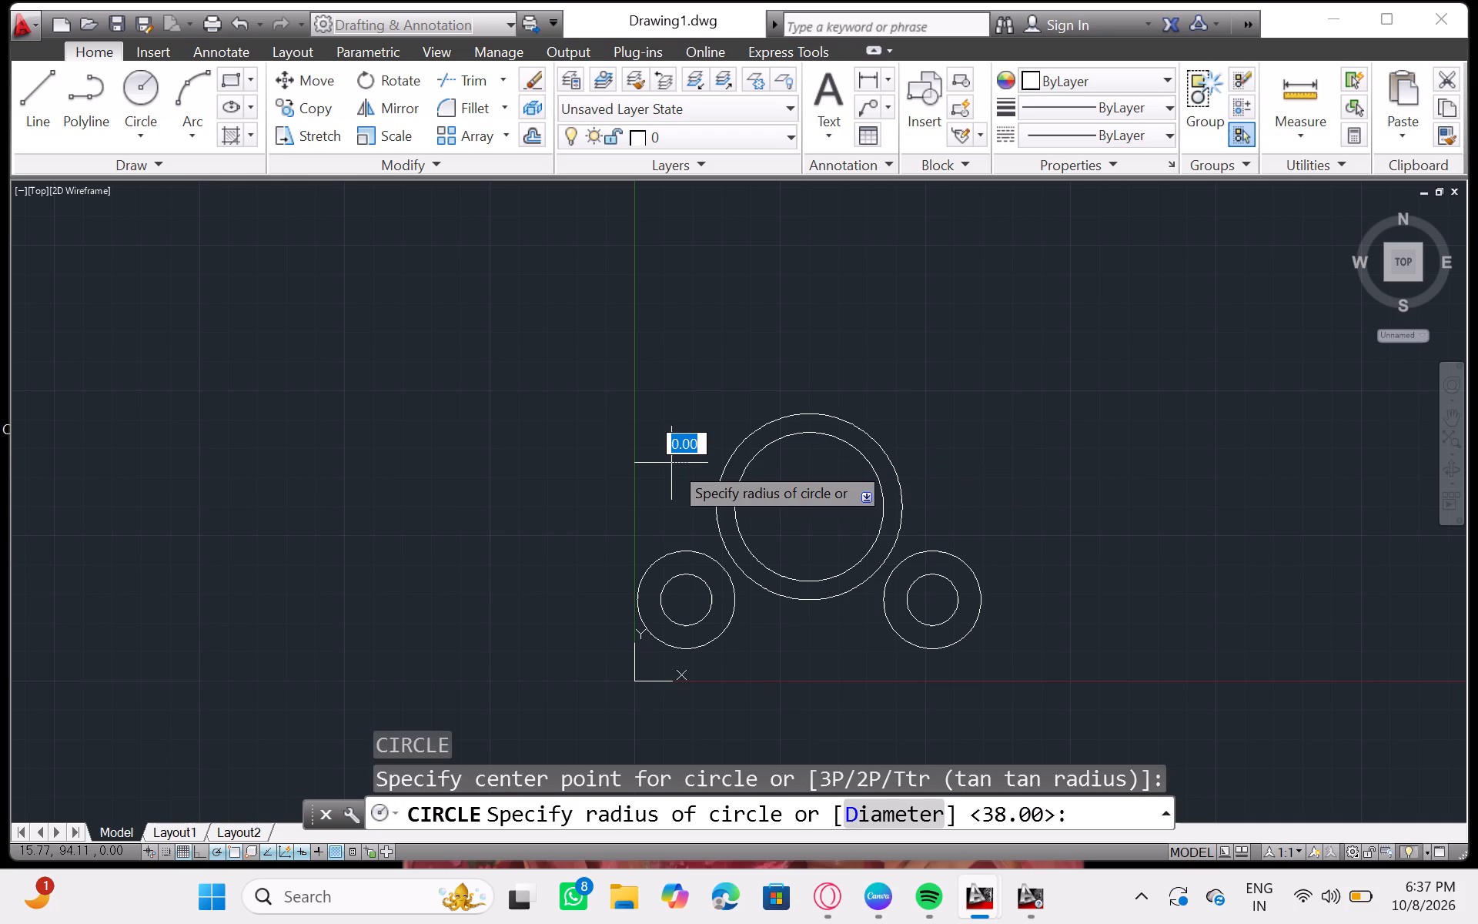
text(38)
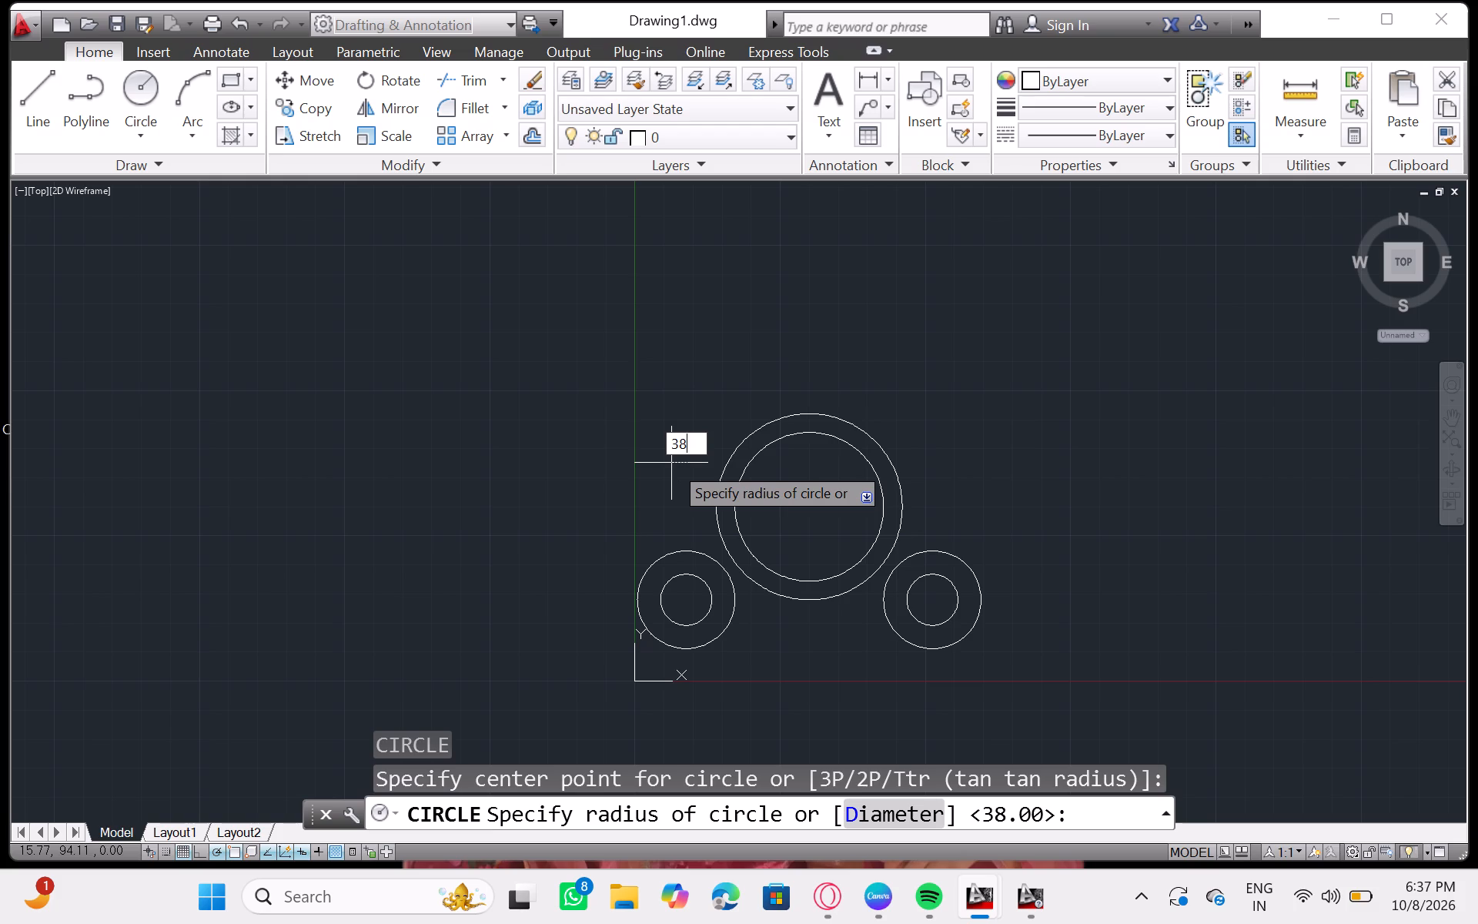
key(Return)
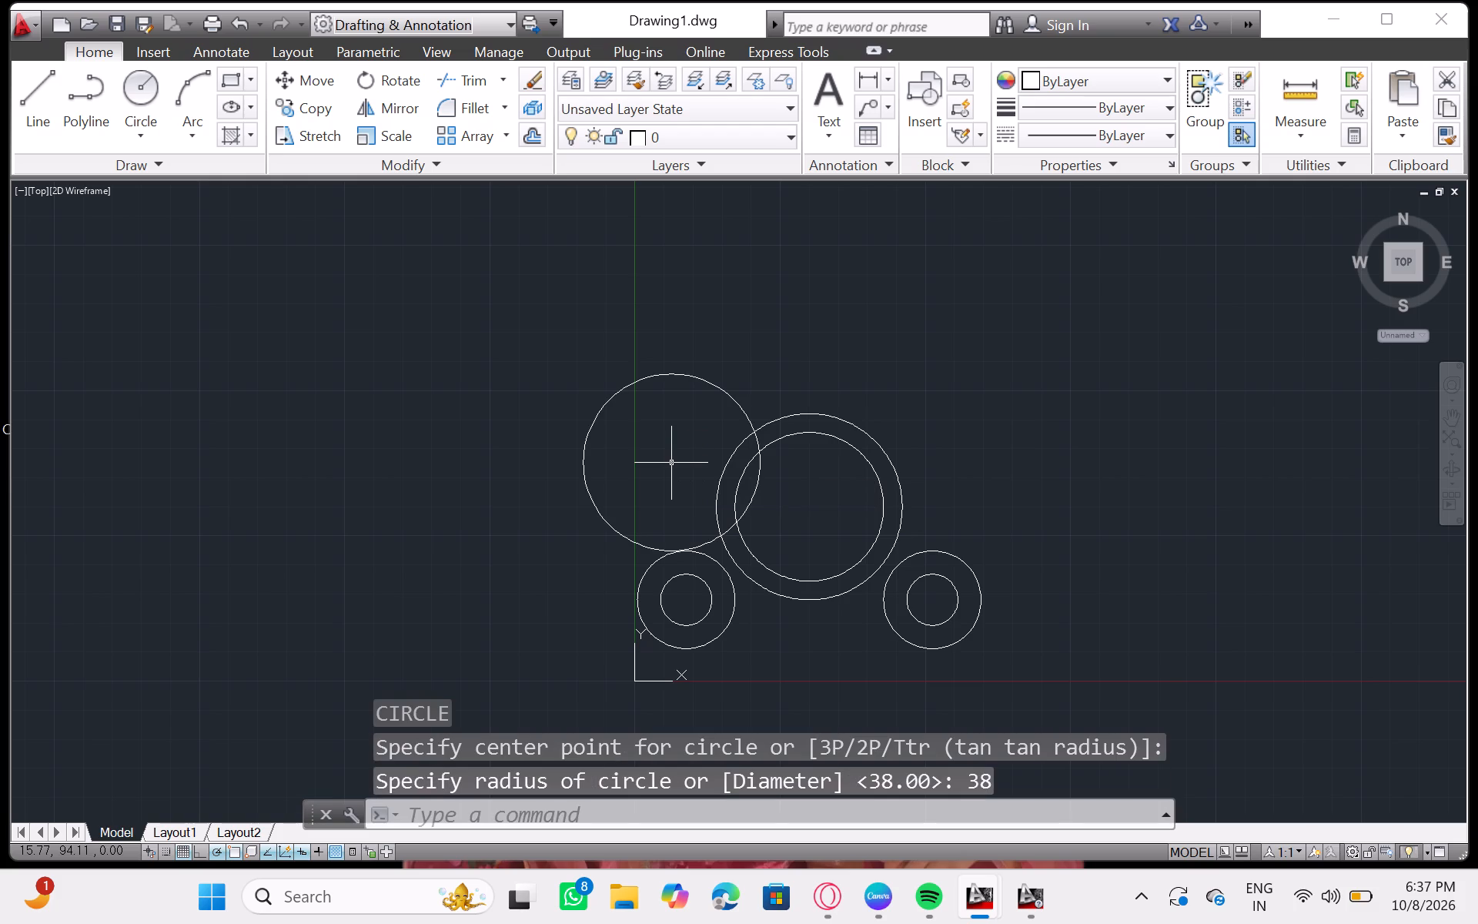
Draw a circle of radius 16 mm inside the 38 mm radius circle, centred at about 15,94.
key(c)
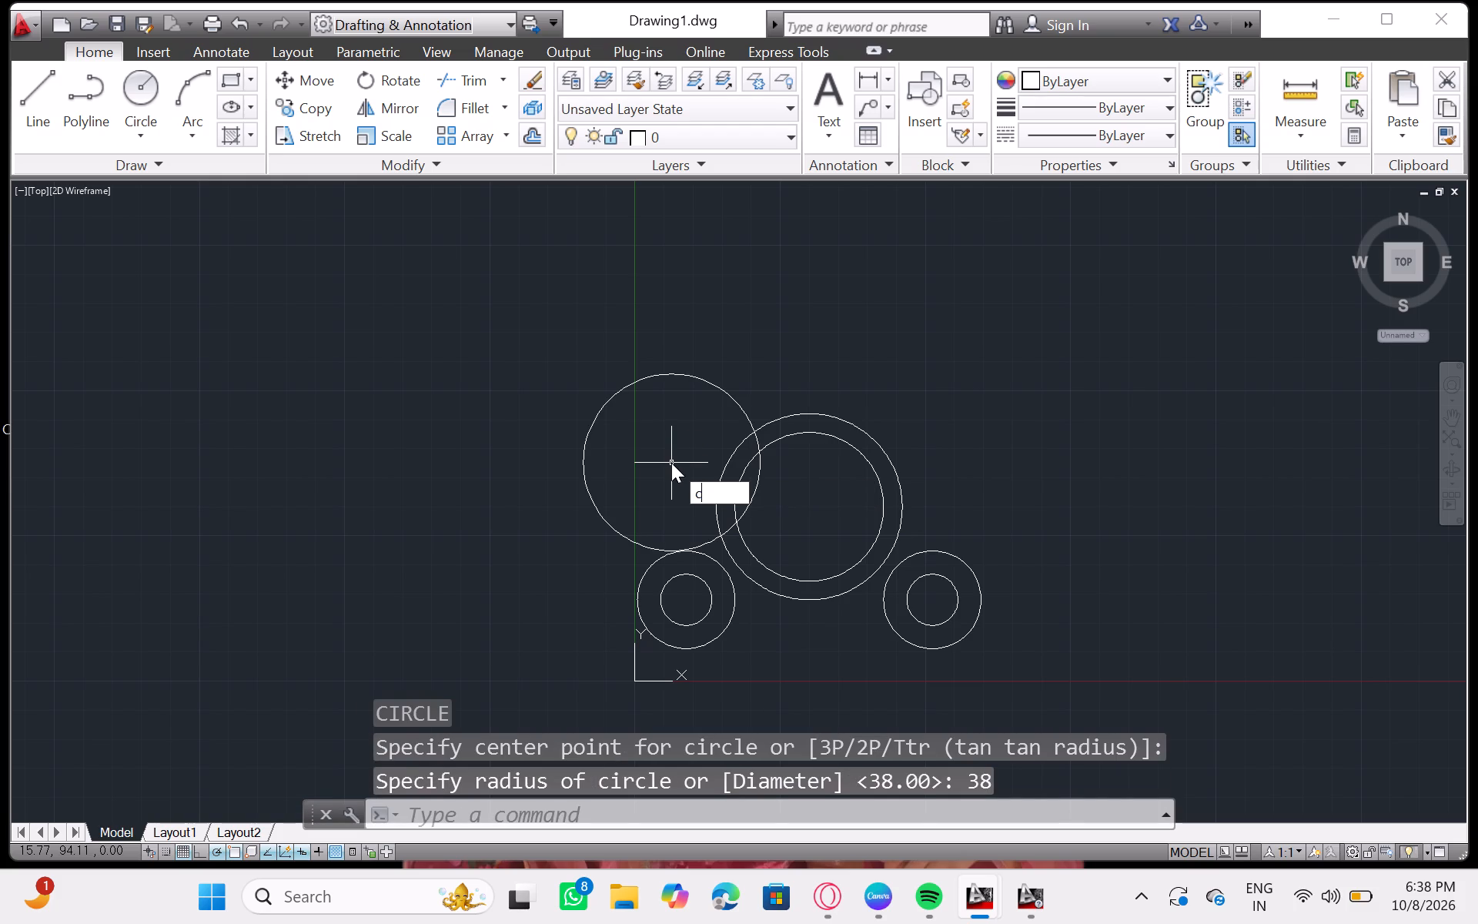
key(Return)
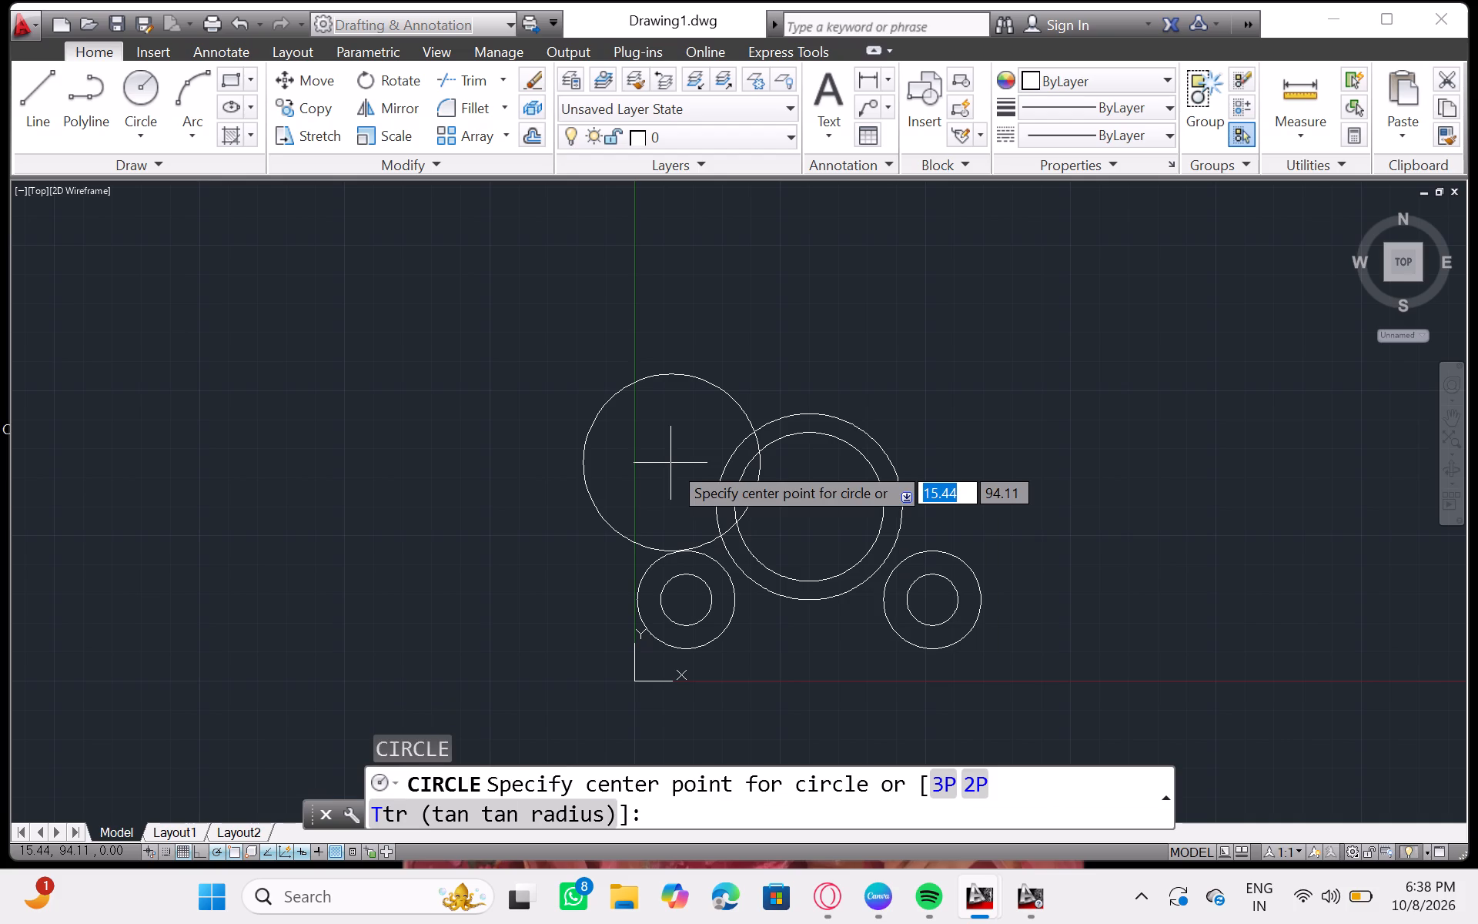
click(670, 463)
key(1)
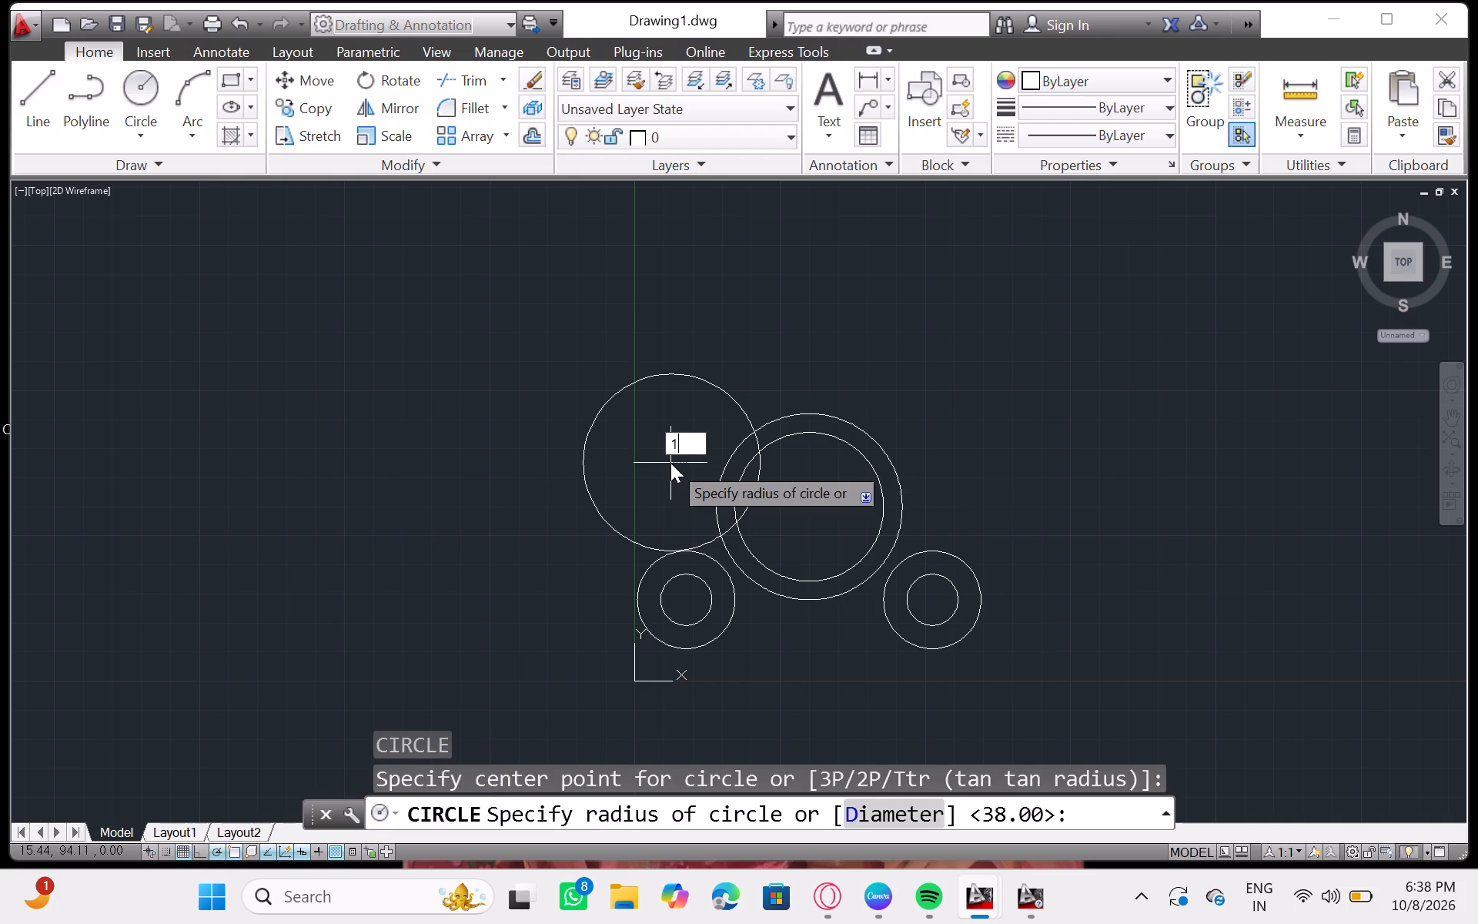
key(6)
key(Return)
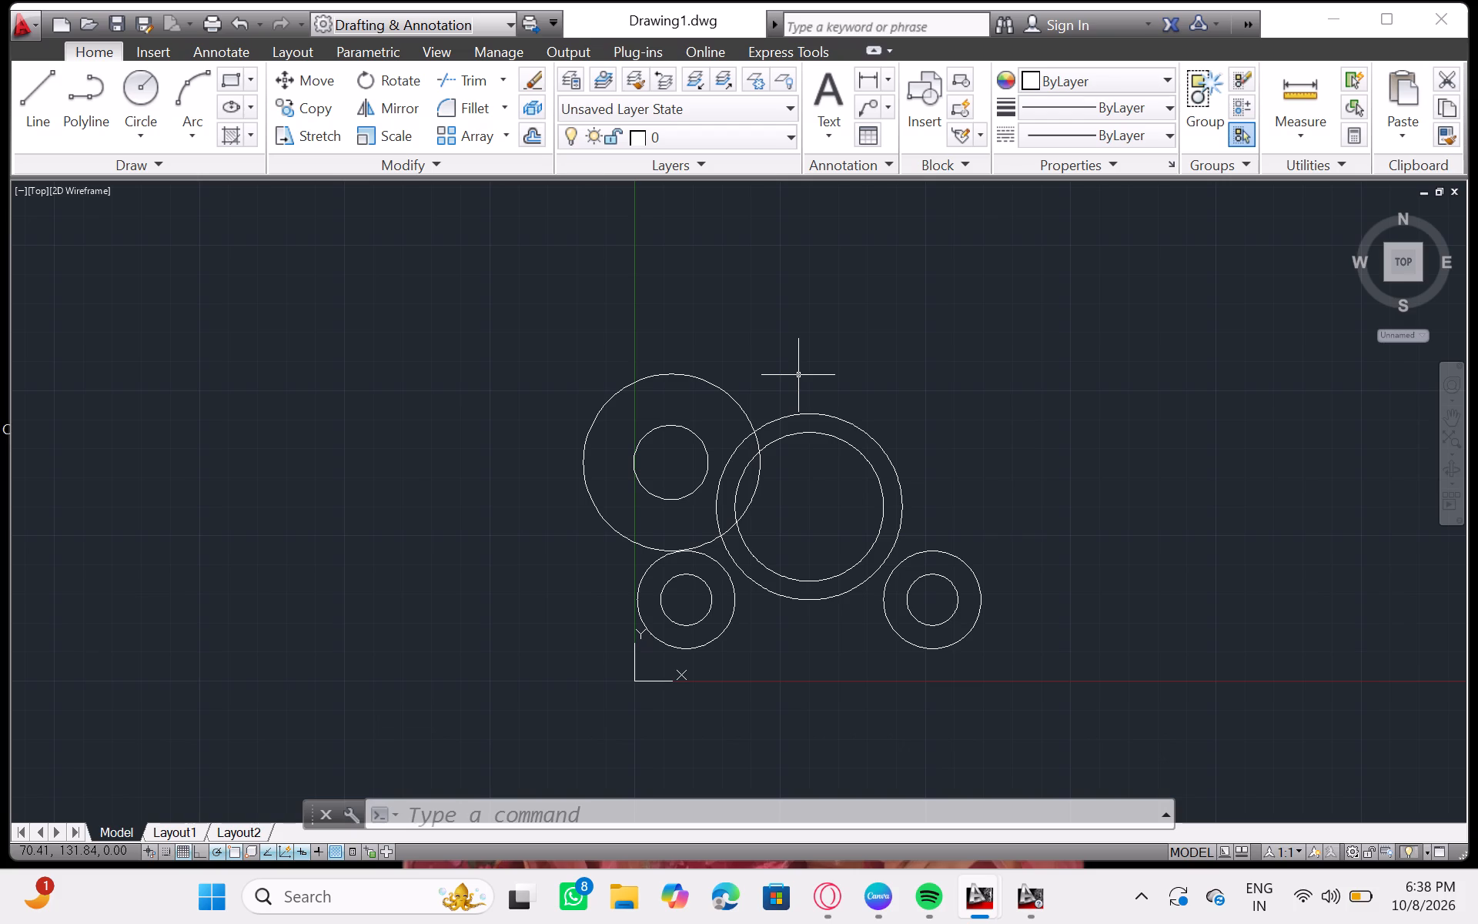
Draw a circle of radius 38 mm centred at about 136,91, overlapping the east side of the central concentric circles.
key(c)
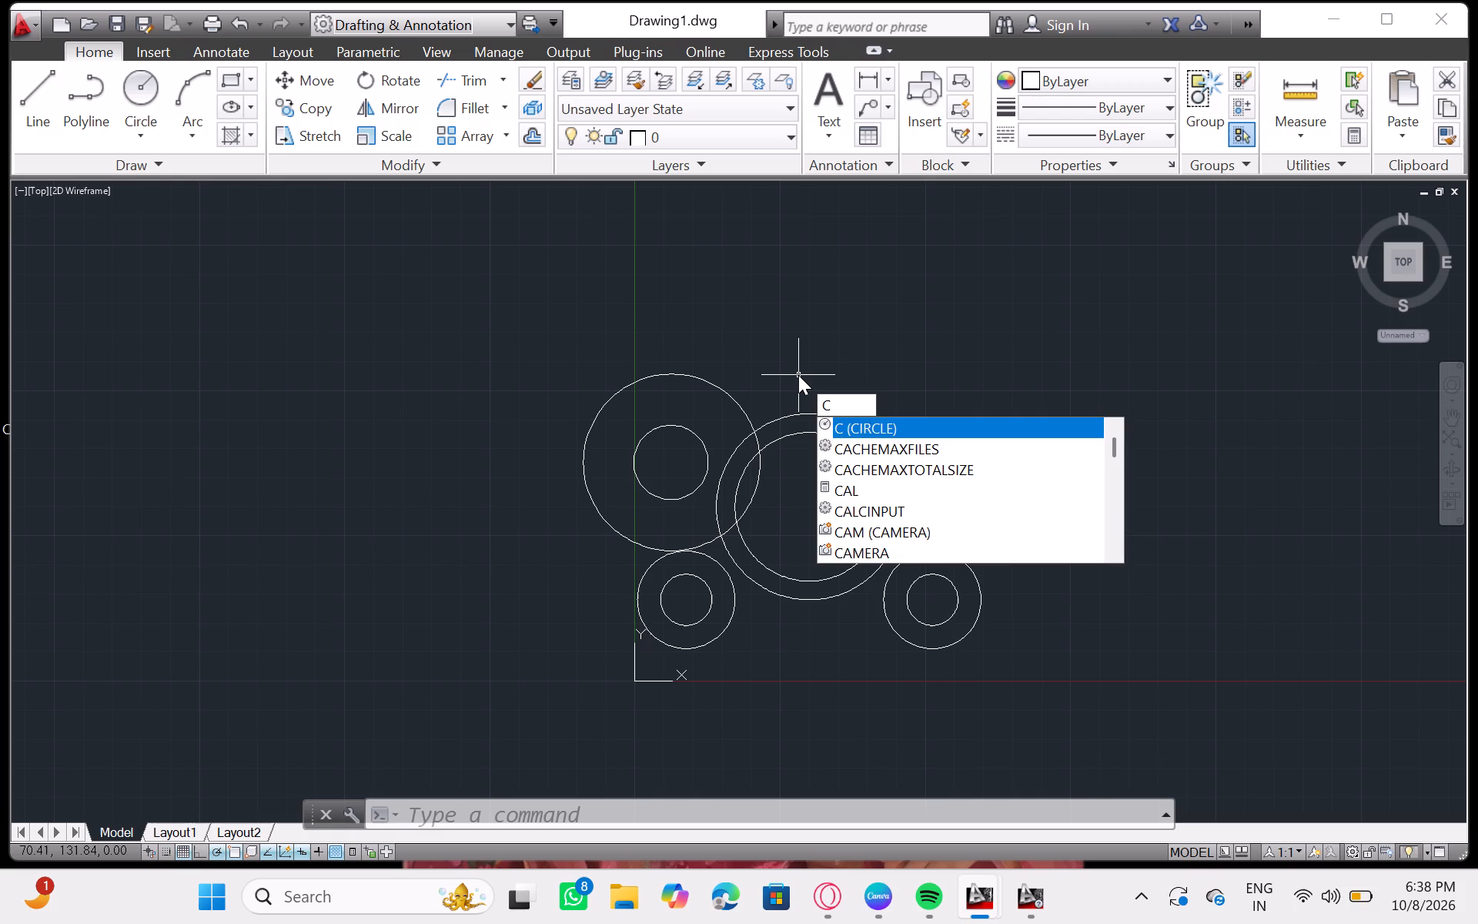
key(Return)
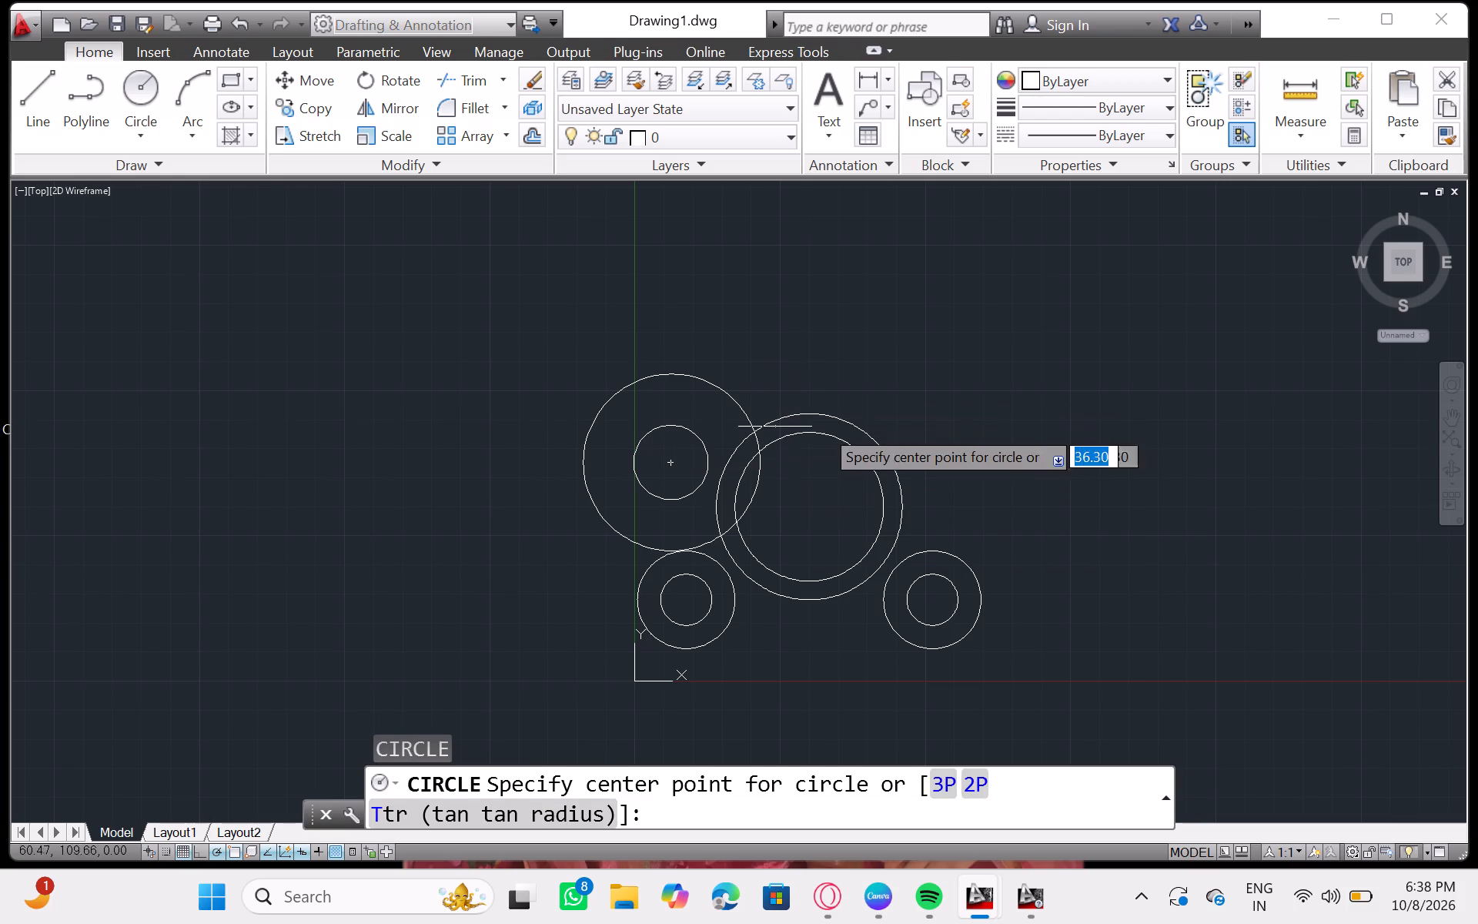
click(950, 470)
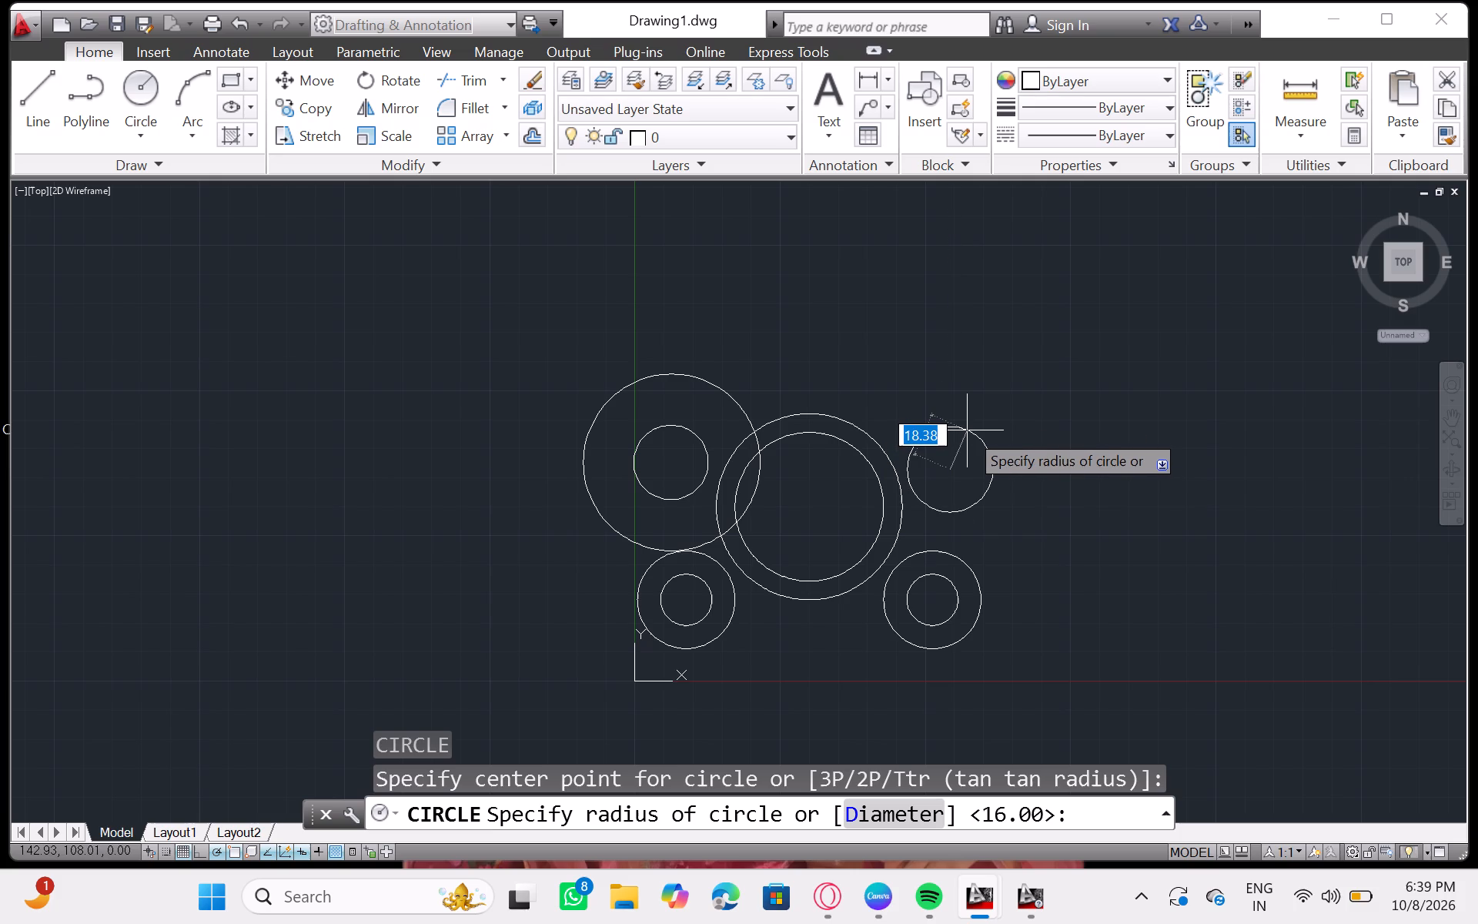
text(38)
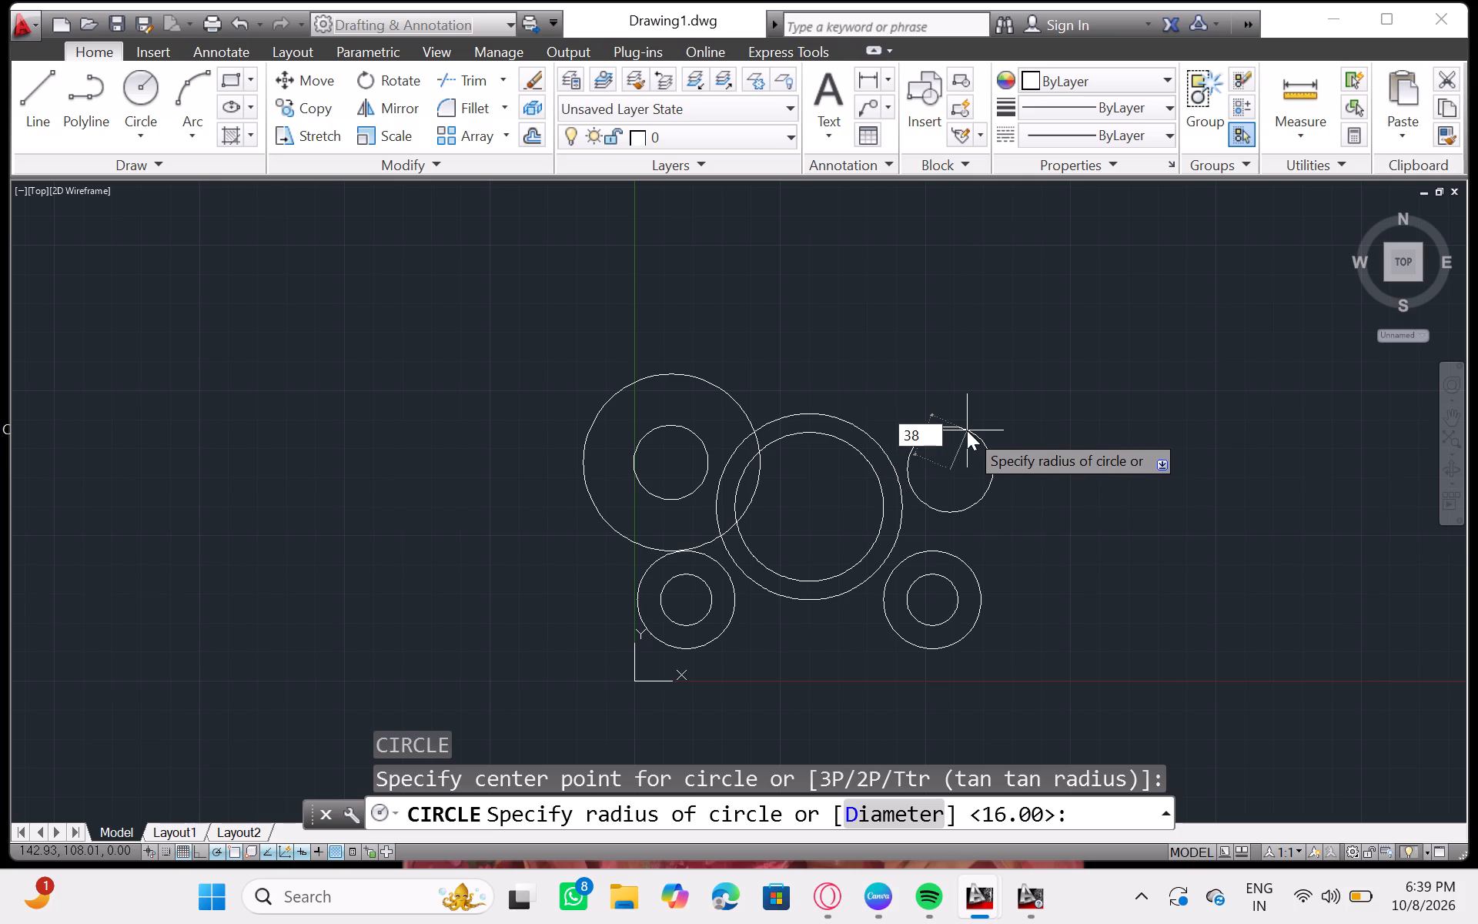
key(Return)
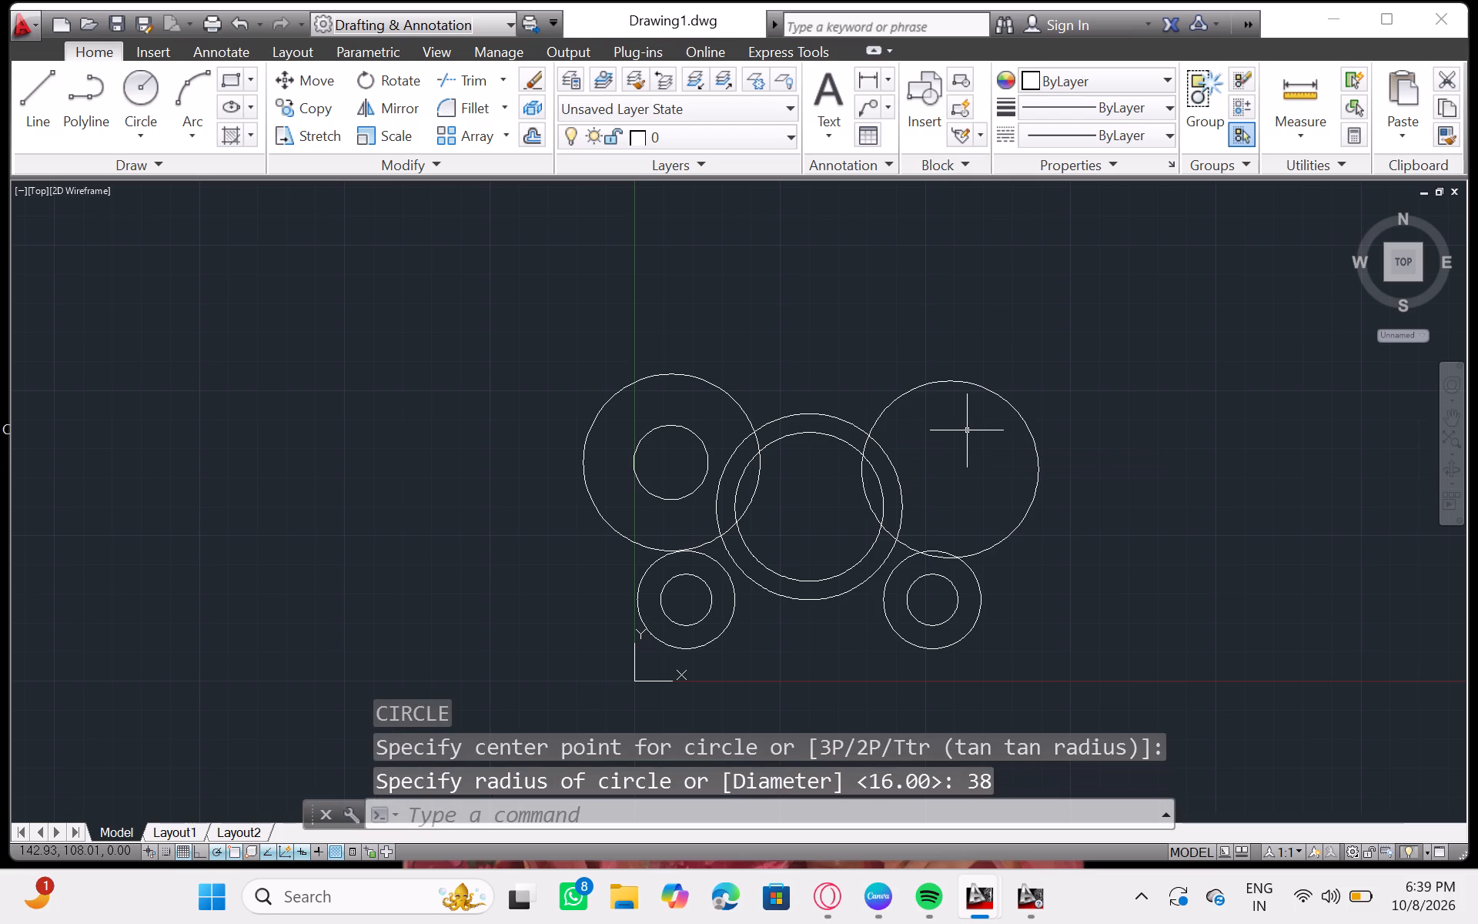
Draw a circle of radius 16 mm inside the new 38 mm radius circle, centred at about 142,106.
key(c)
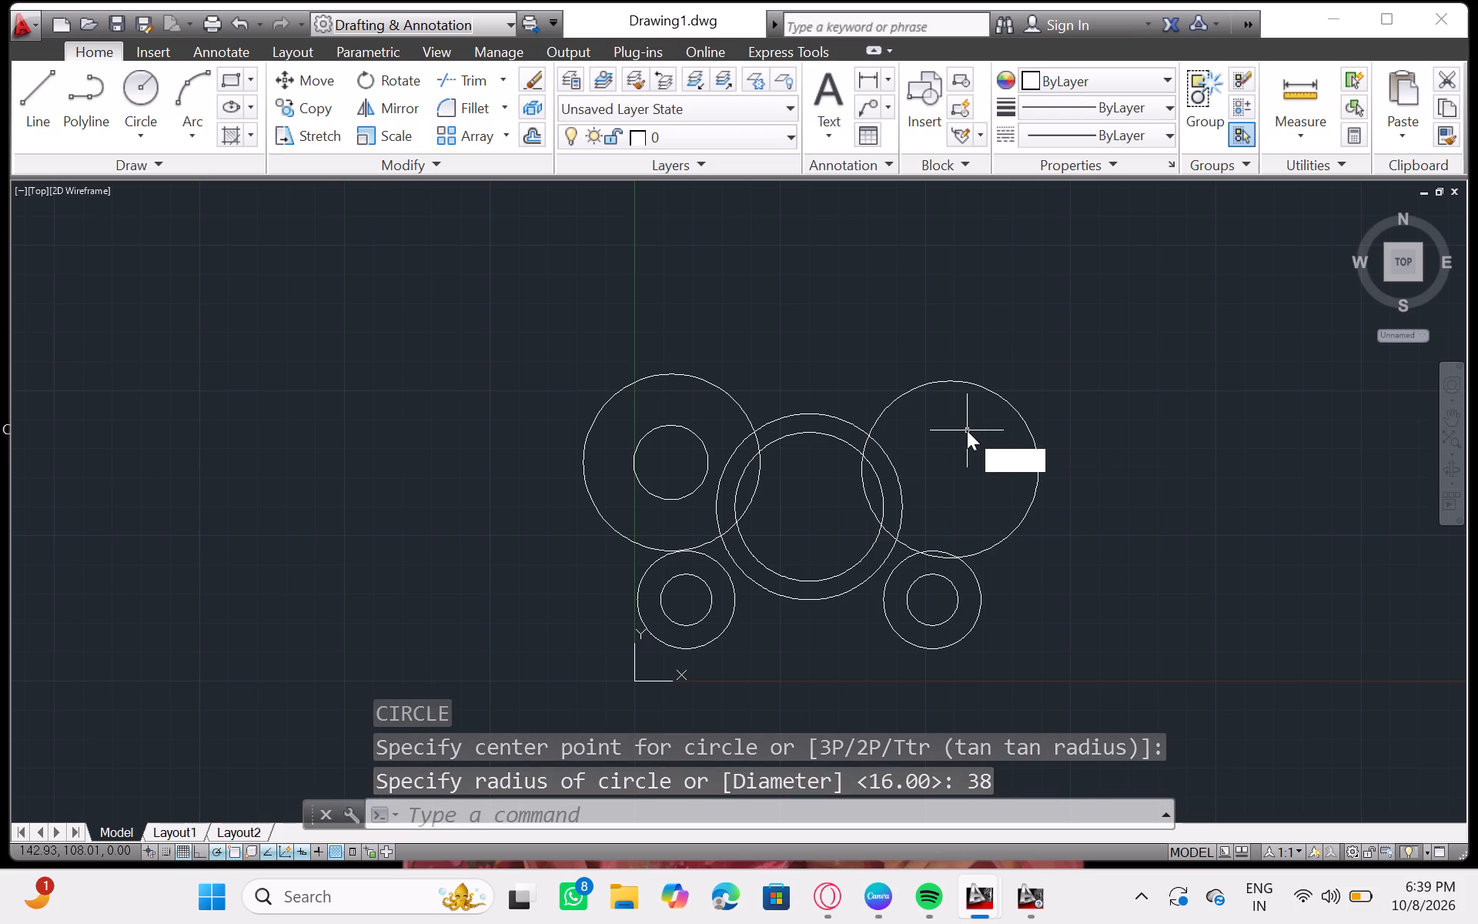
key(Return)
key(1)
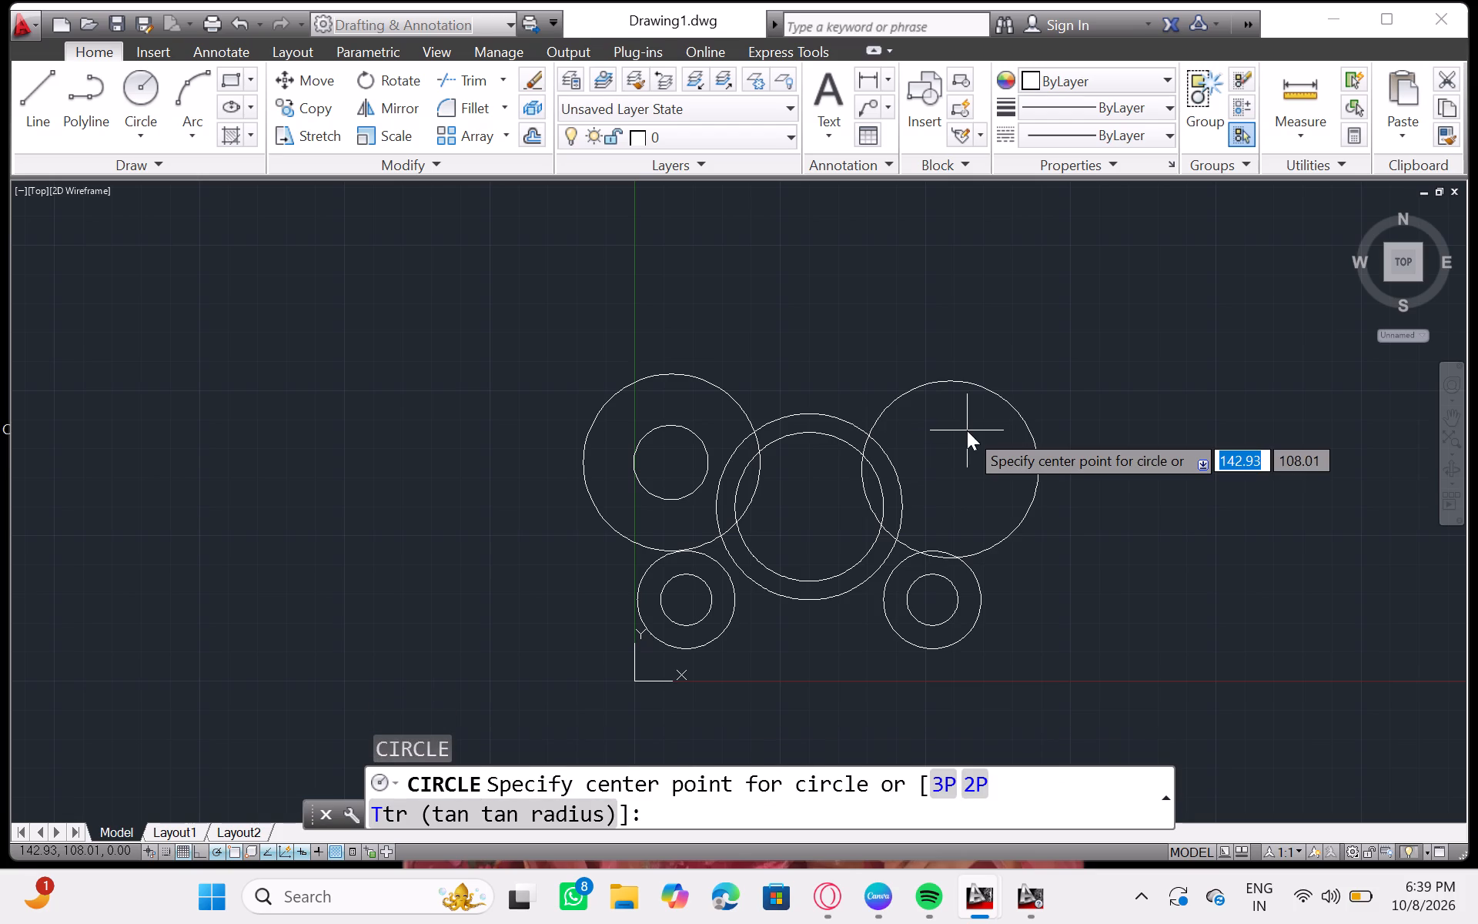
key(6)
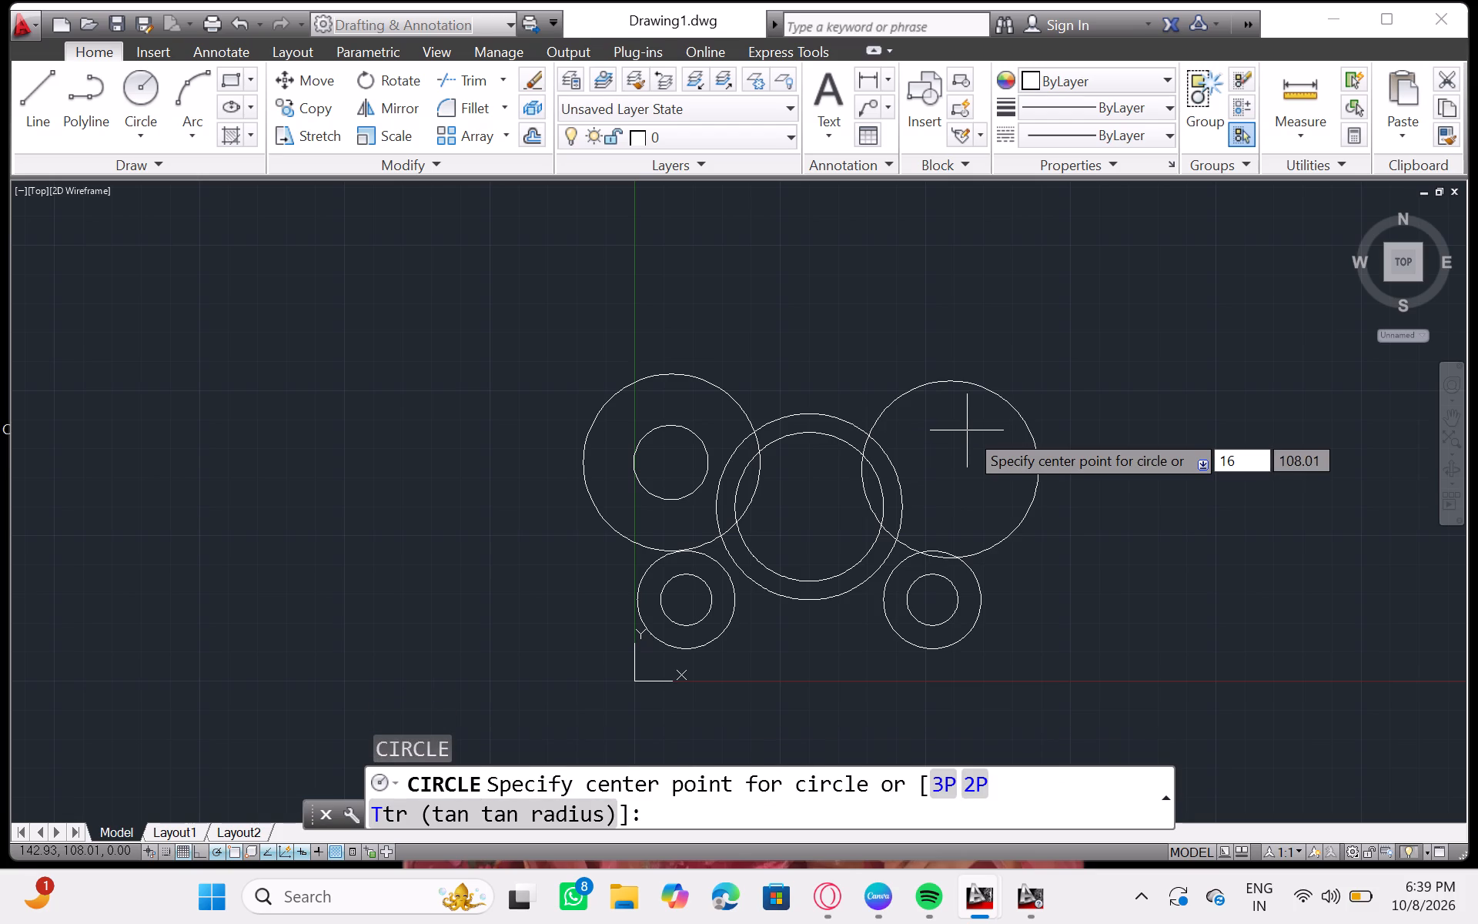
key(Return)
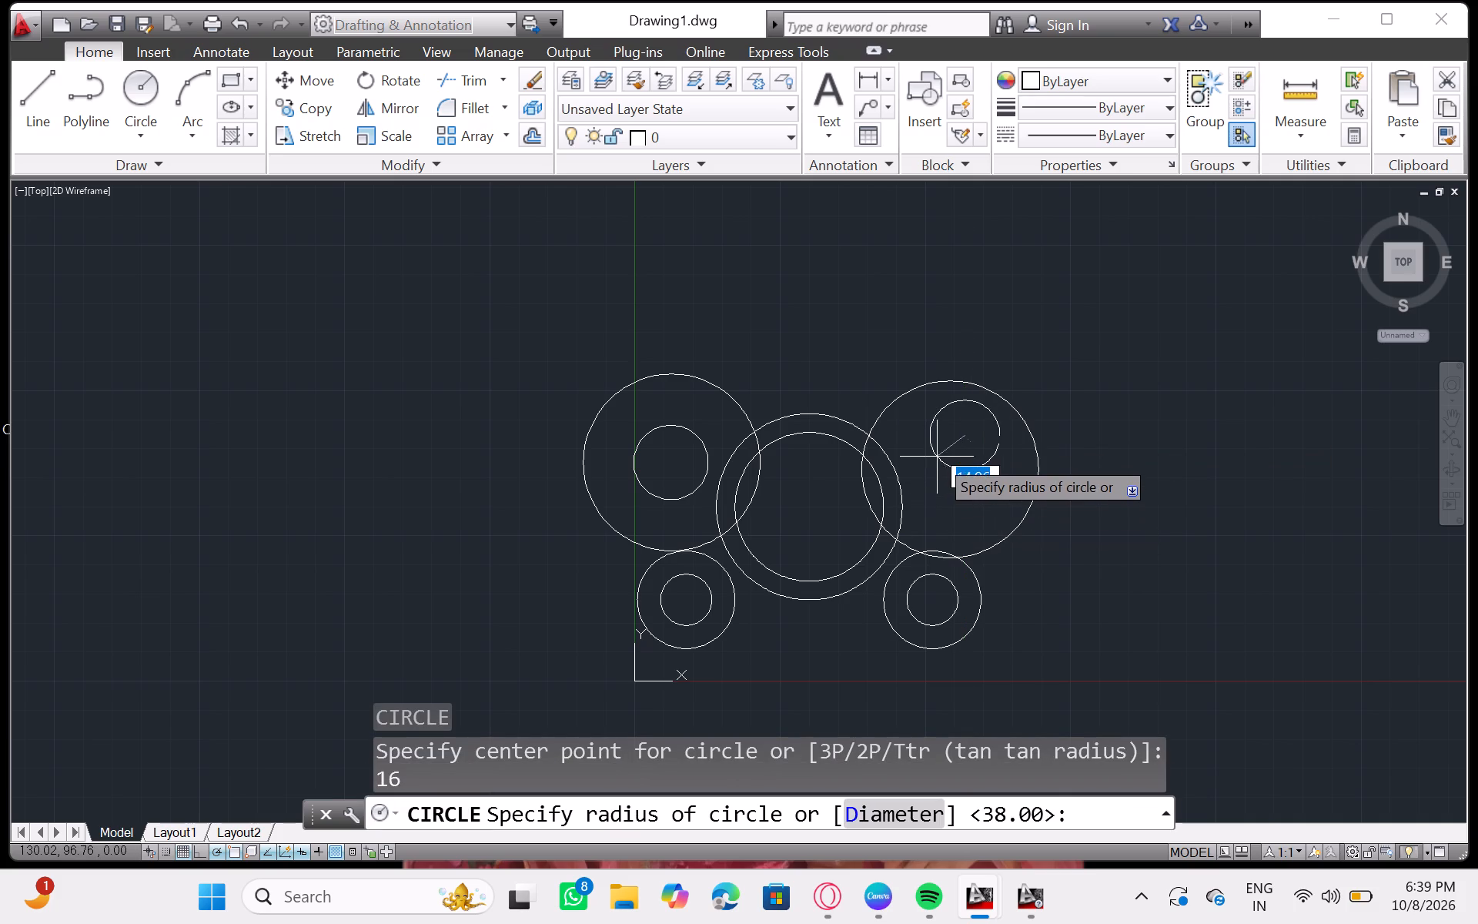
key(1)
key(6)
key(Return)
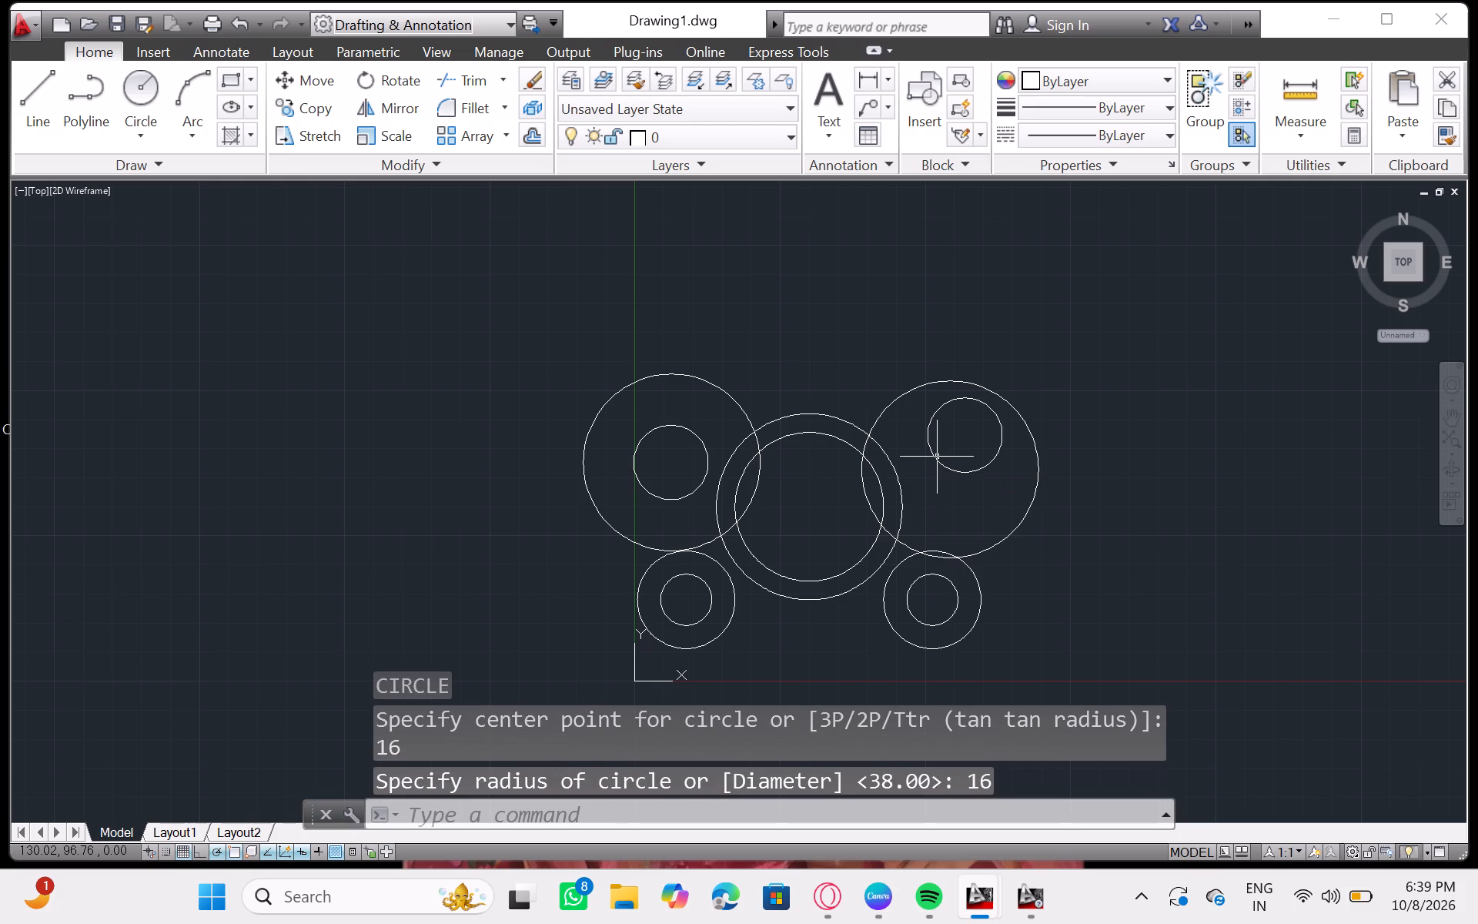
Move the new 16 mm radius circle straight down about 9.7 mm, placing its centre at about 142,96.
drag(962, 400, 962, 433)
drag(965, 434, 963, 459)
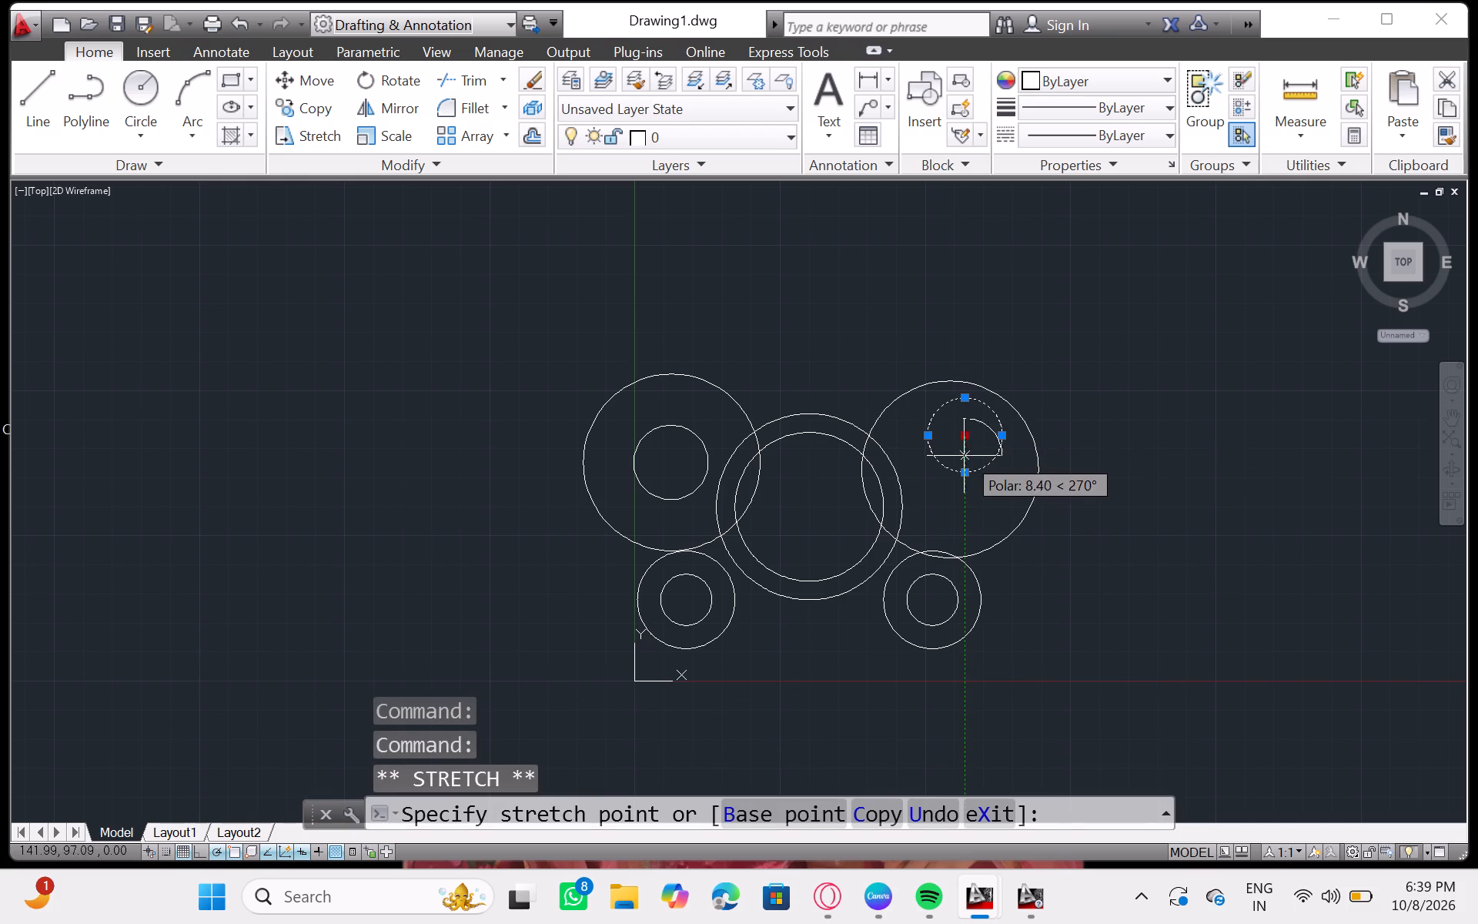
drag(963, 459, 955, 471)
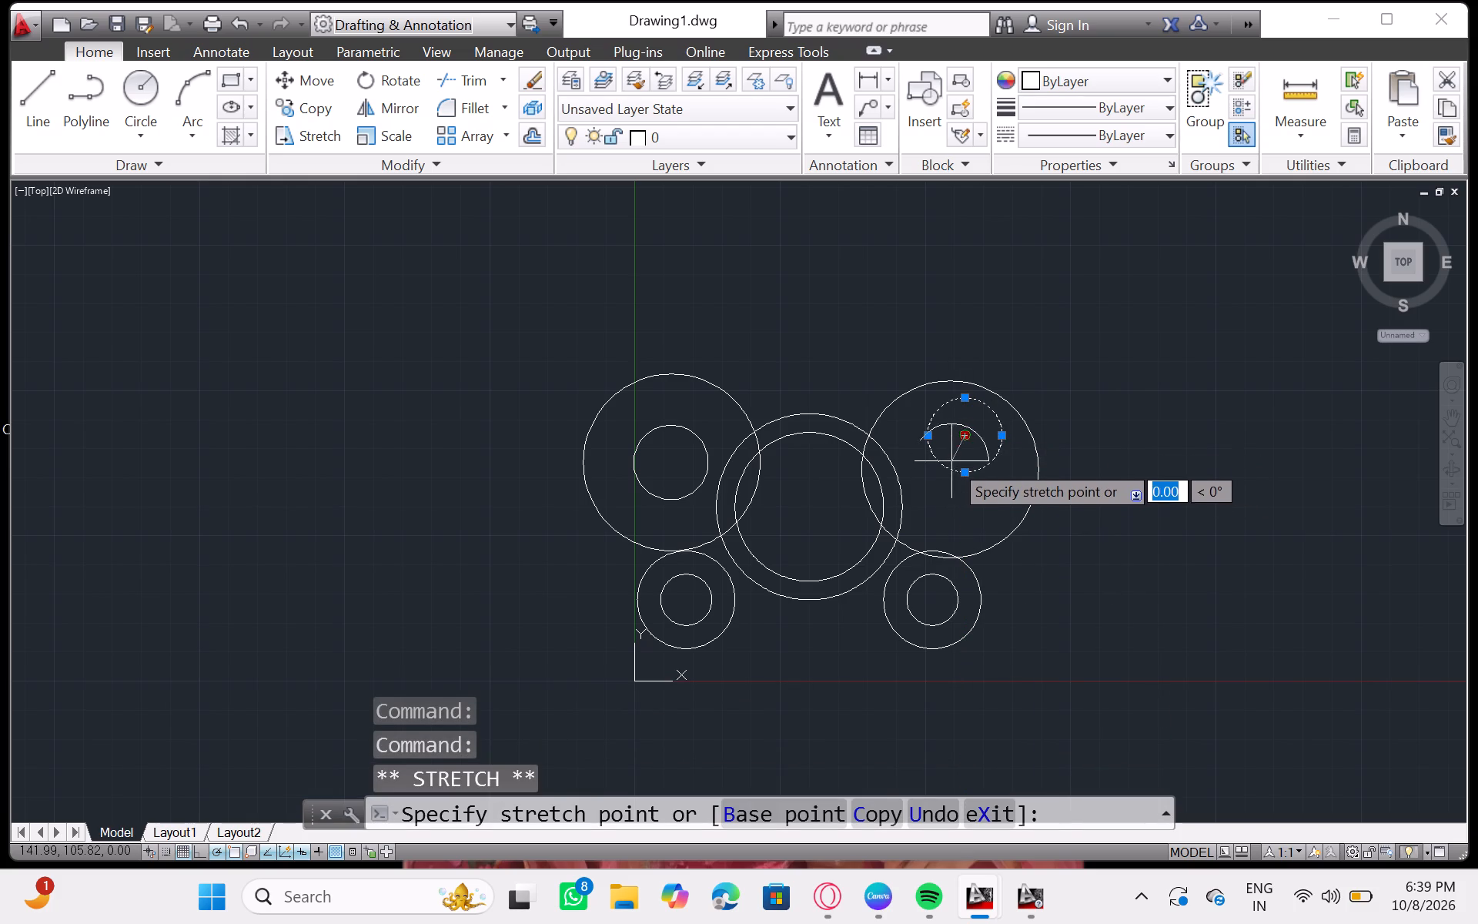
click(951, 461)
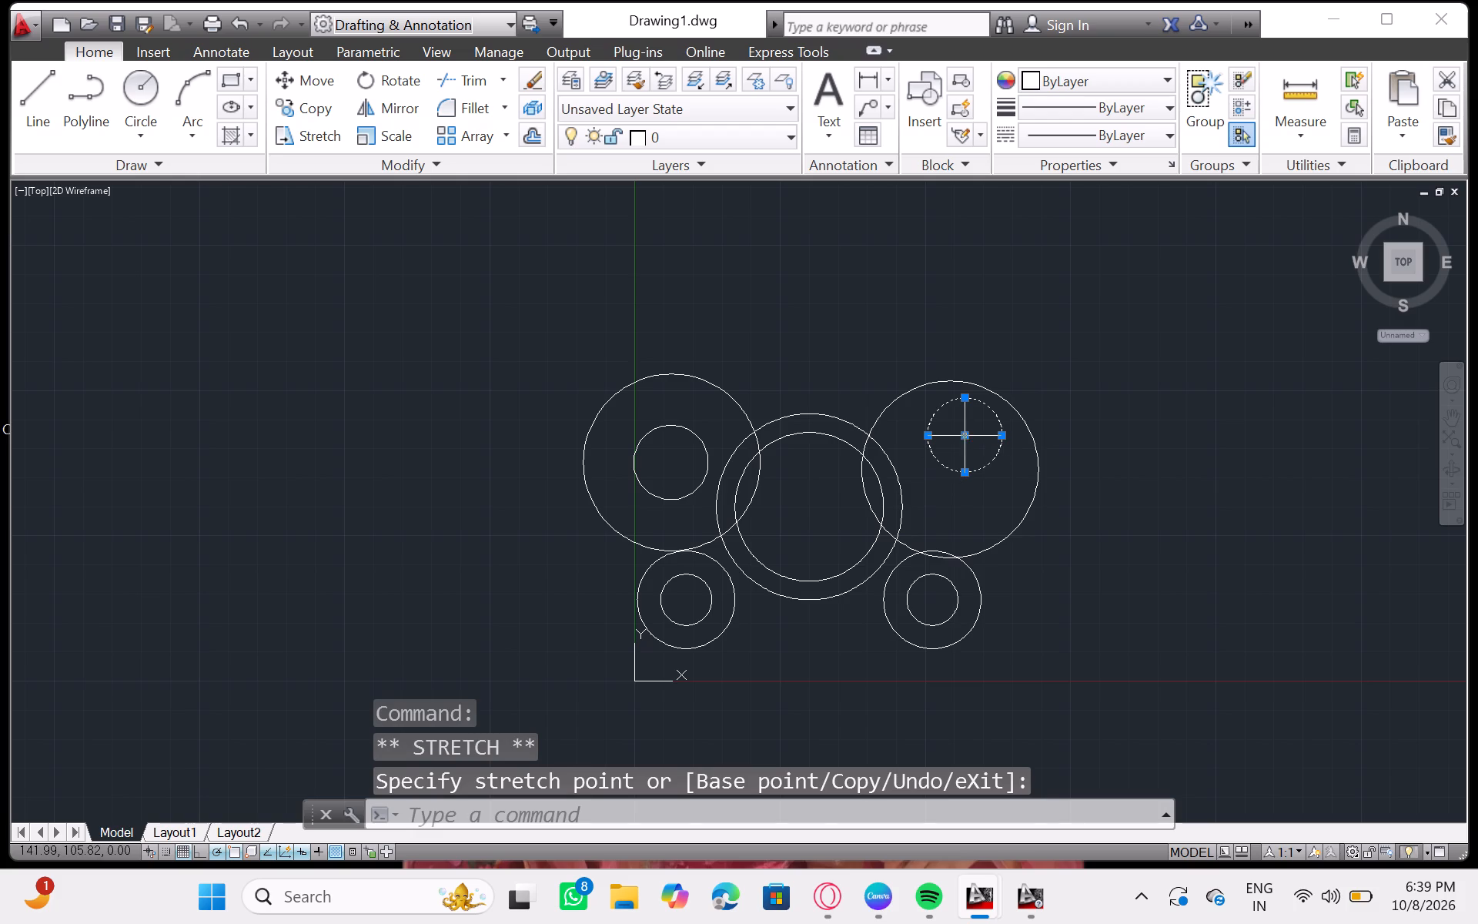
drag(966, 439, 966, 458)
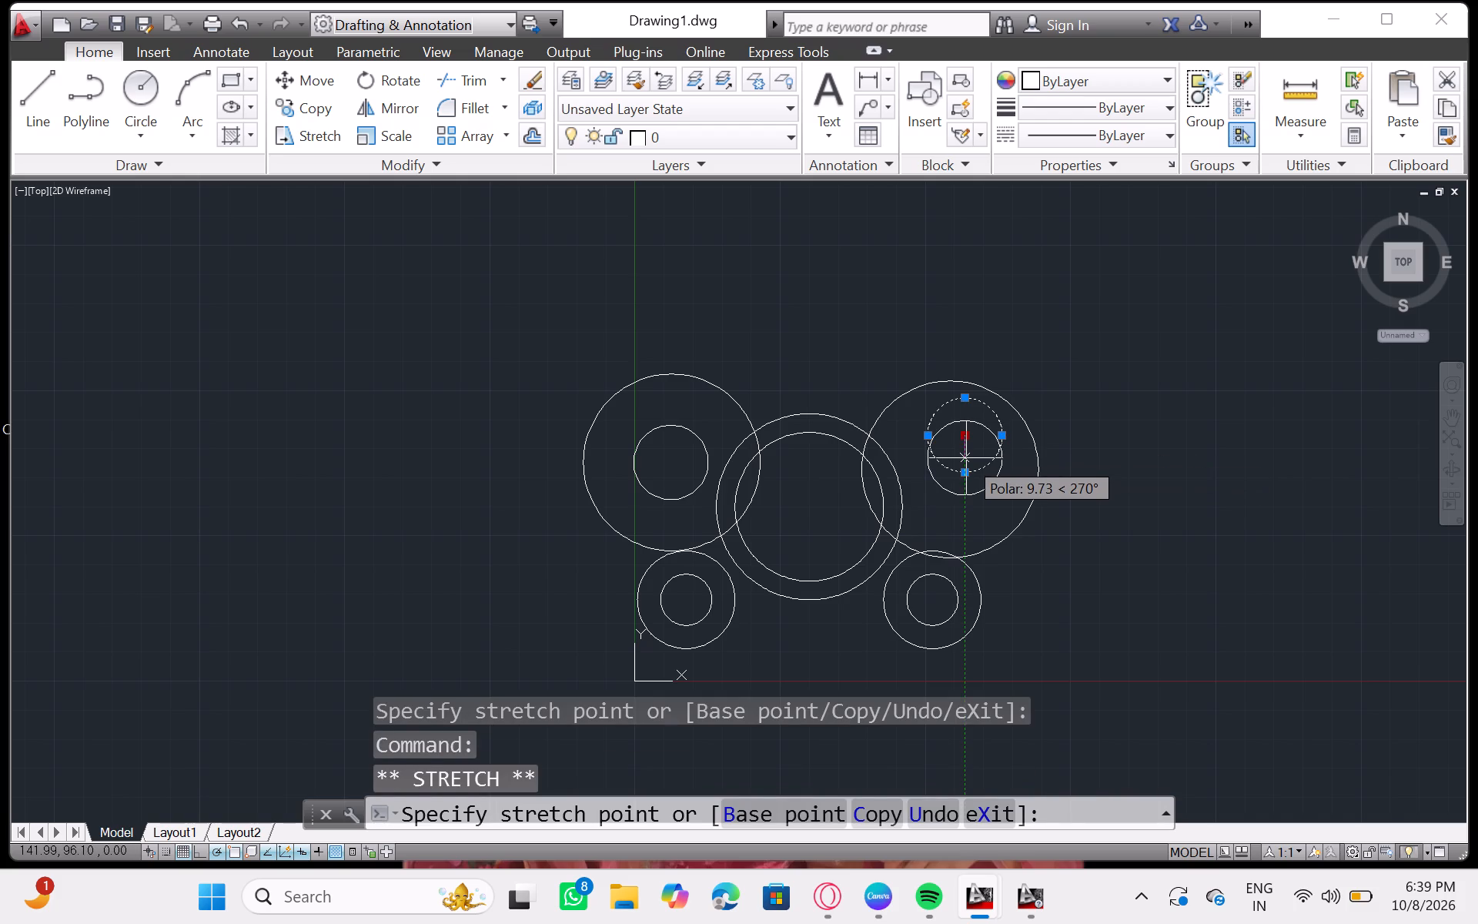
click(966, 458)
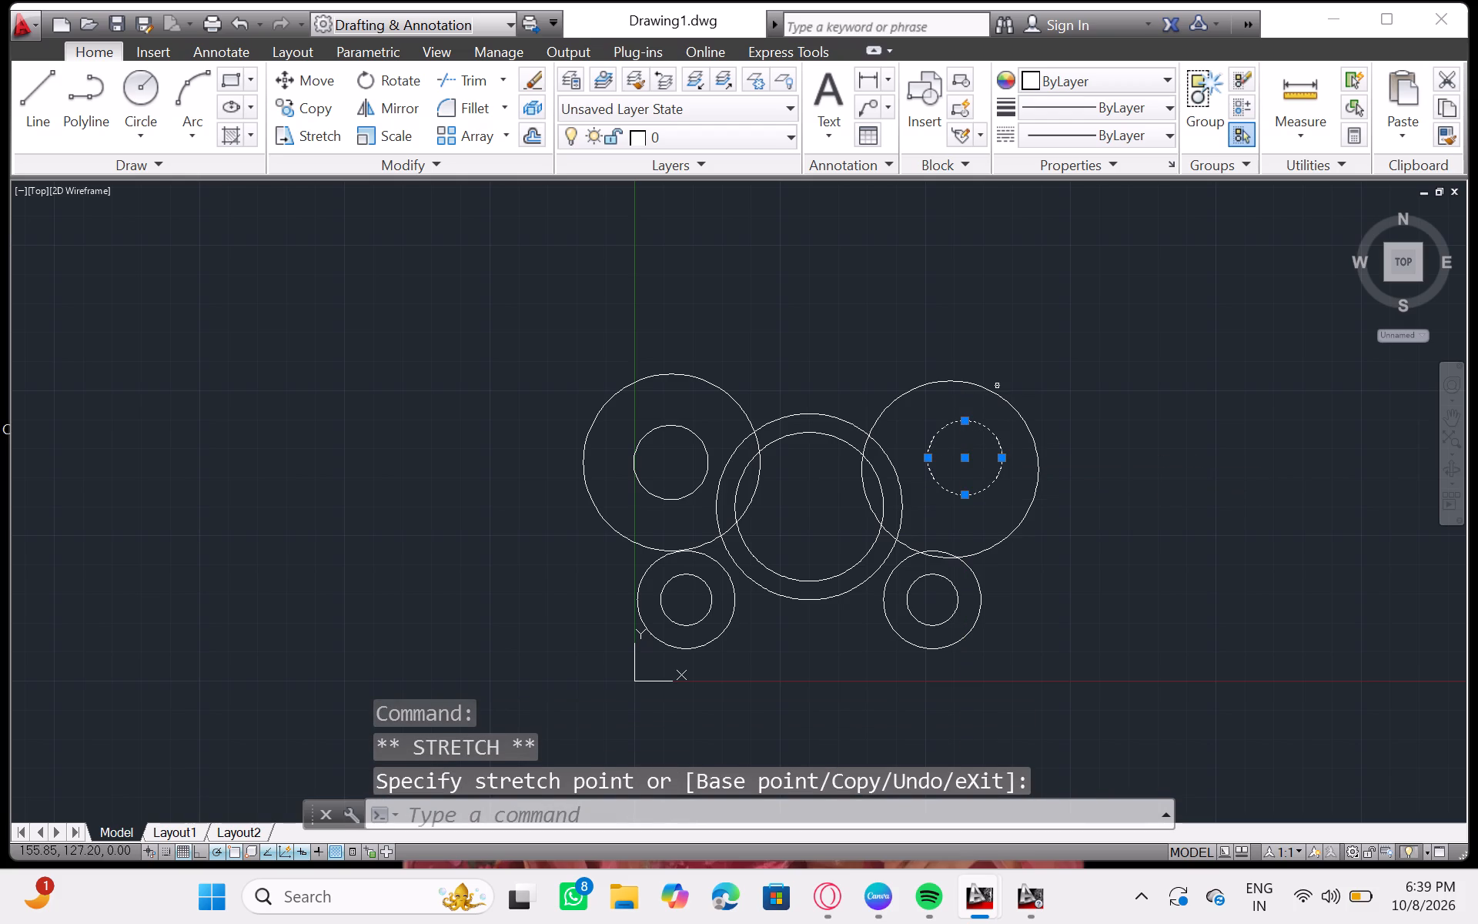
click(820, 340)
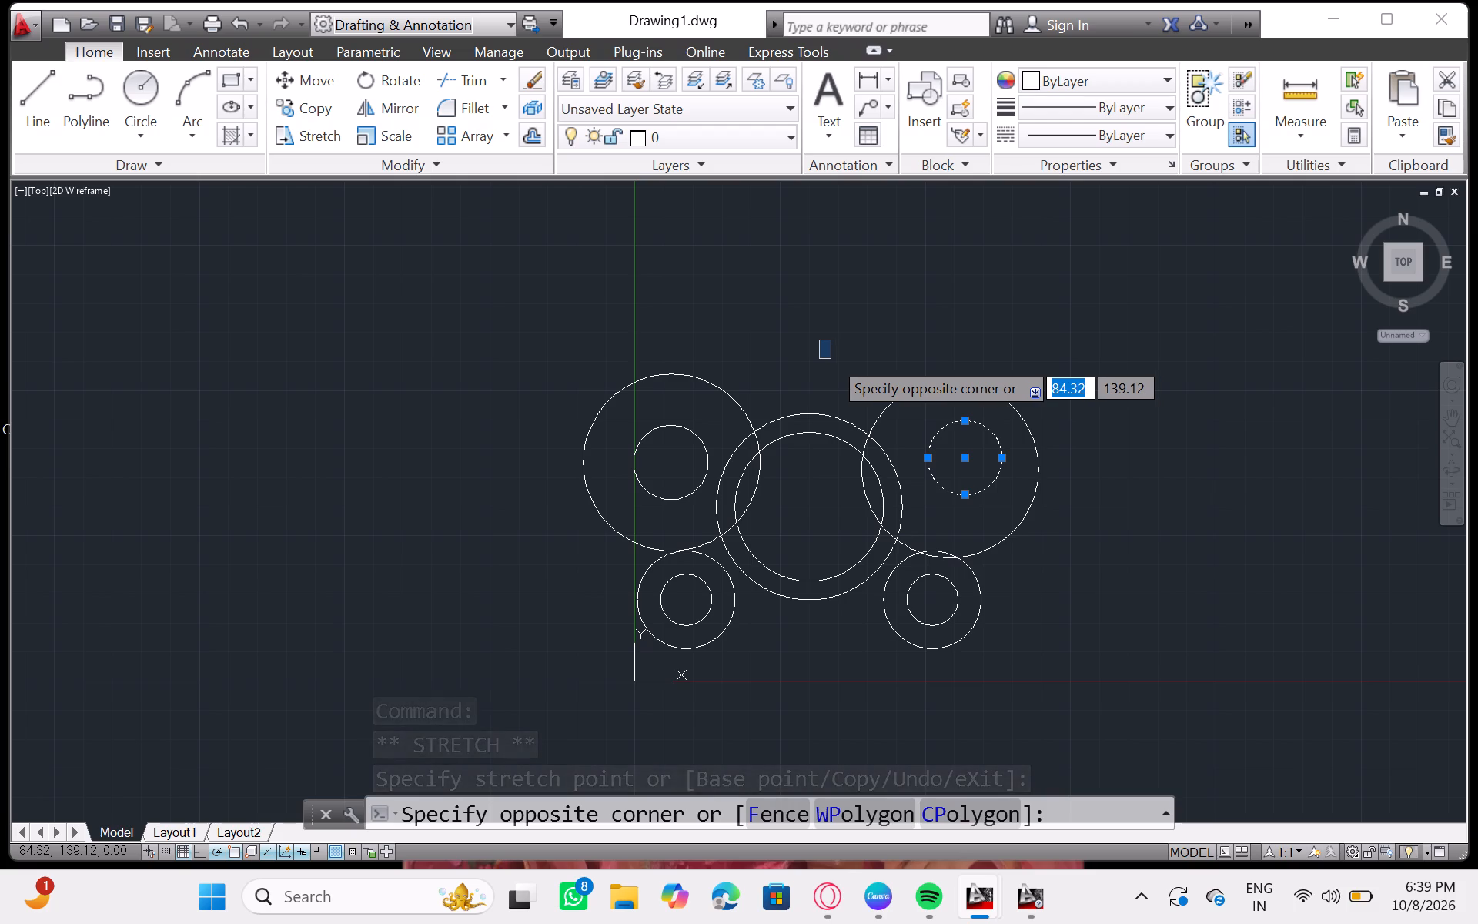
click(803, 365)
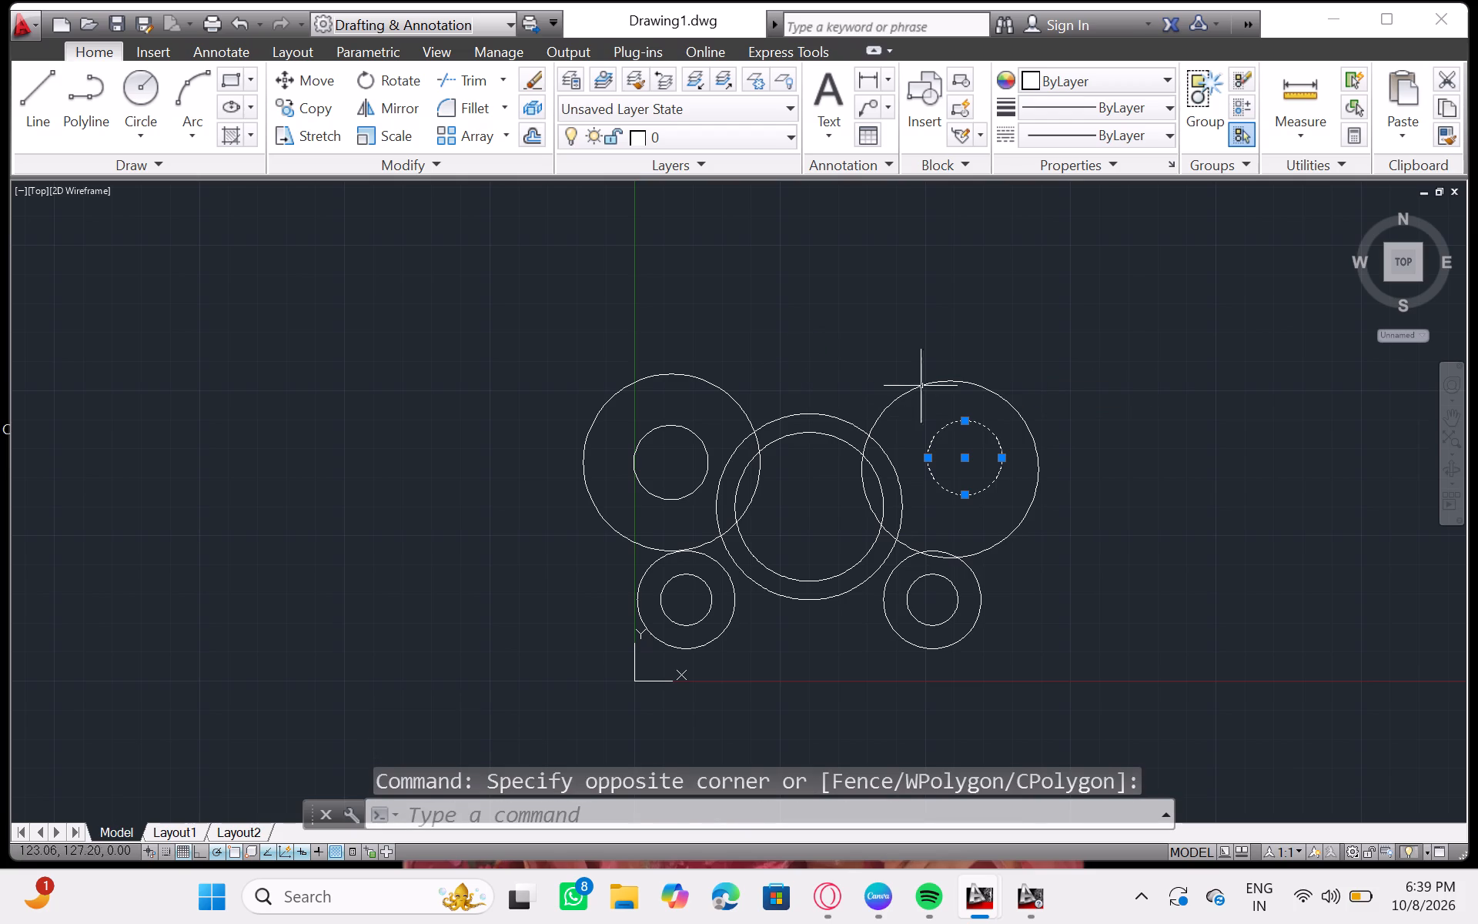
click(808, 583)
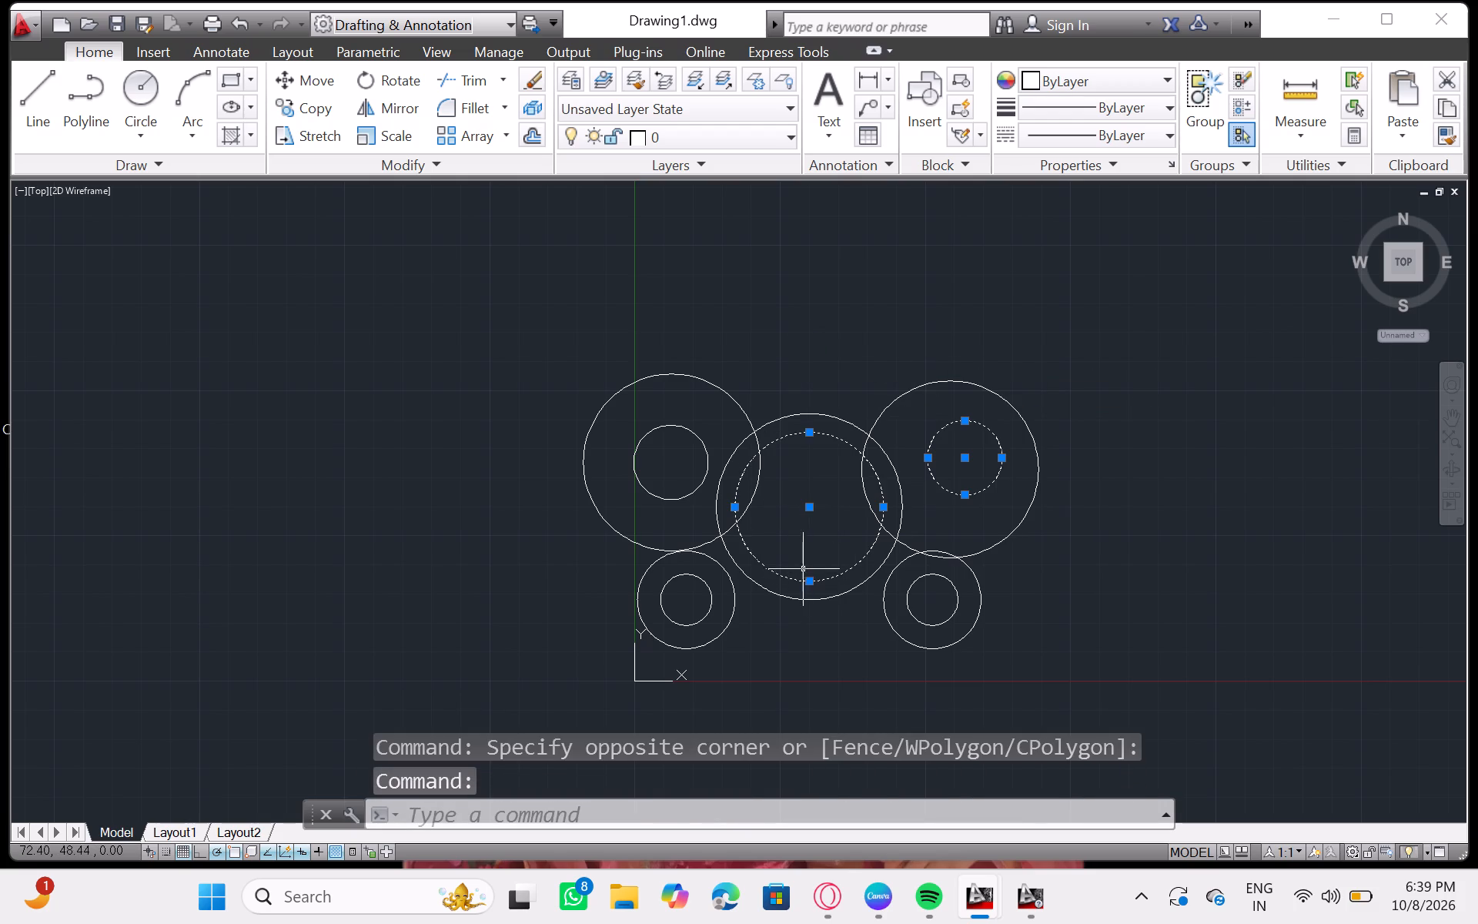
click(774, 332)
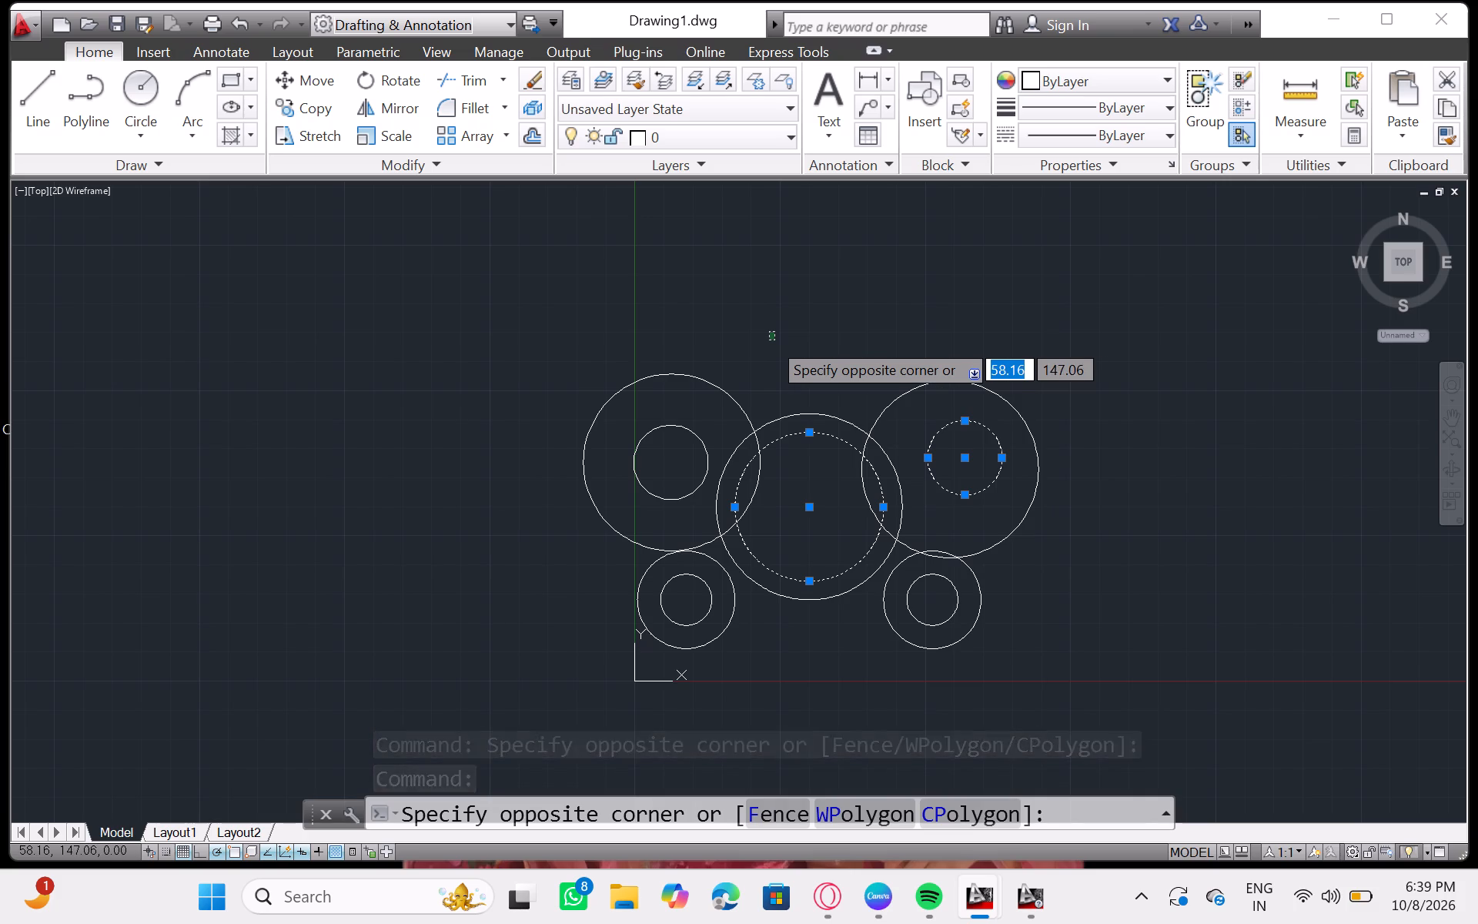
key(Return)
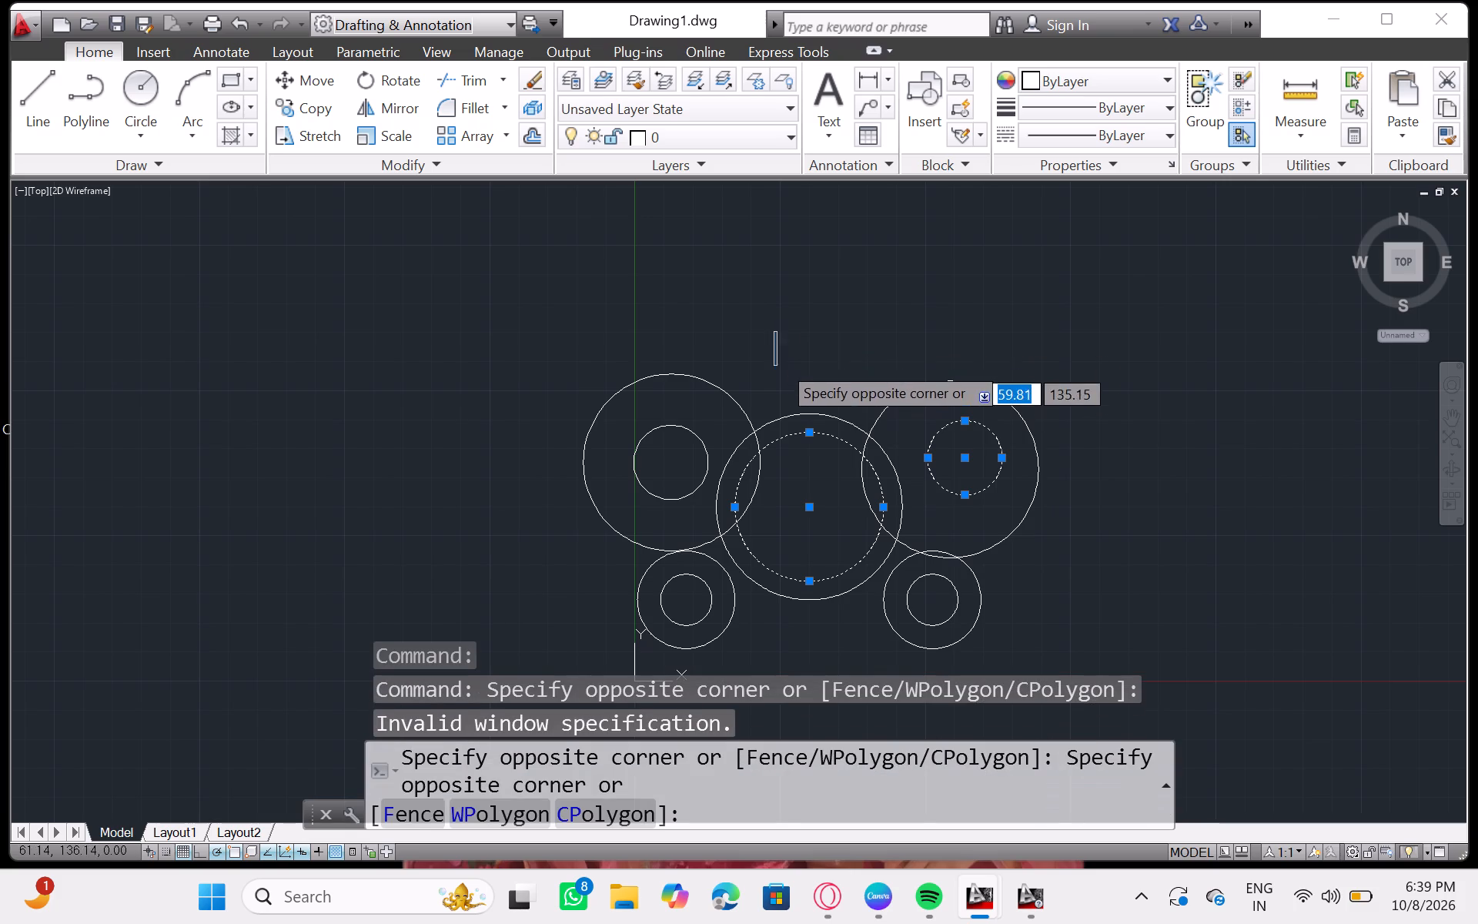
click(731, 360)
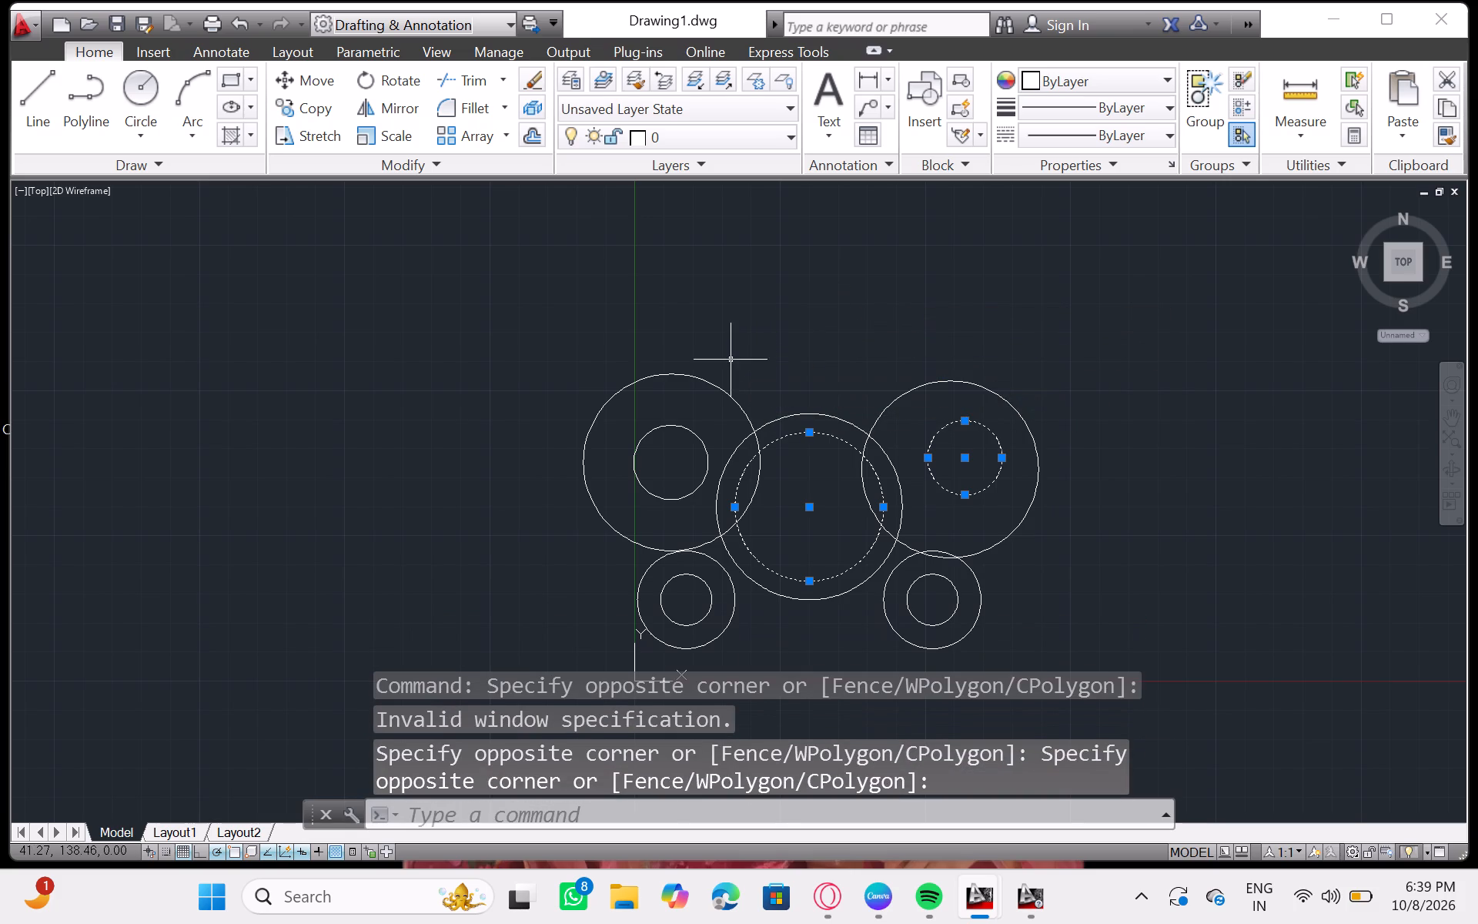
Move the same 16 mm radius circle further down, placing its centre at about 142,90.
drag(965, 460, 958, 472)
click(958, 472)
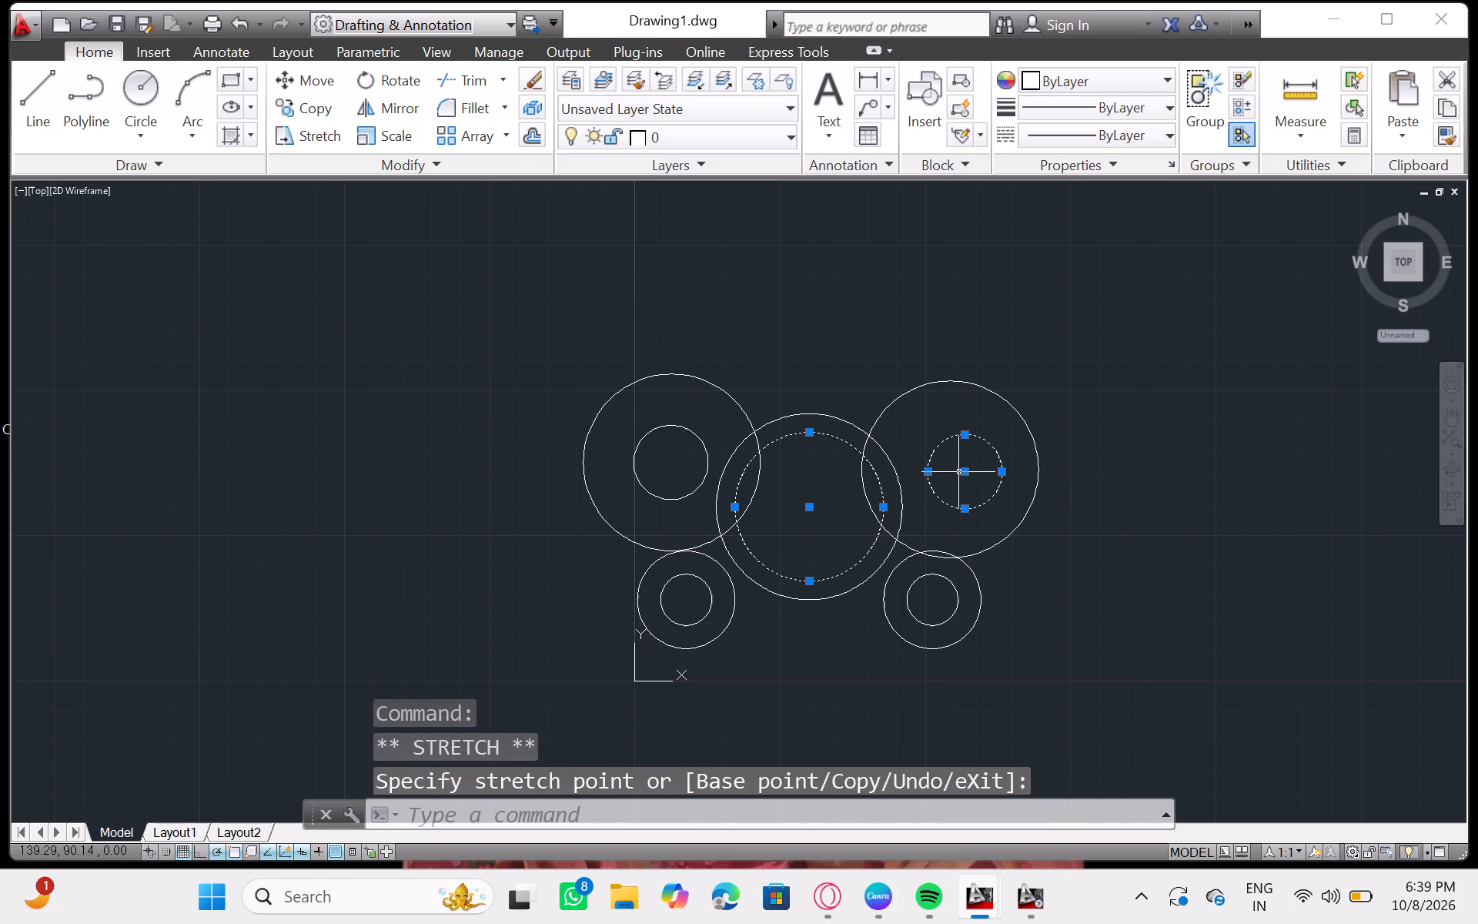
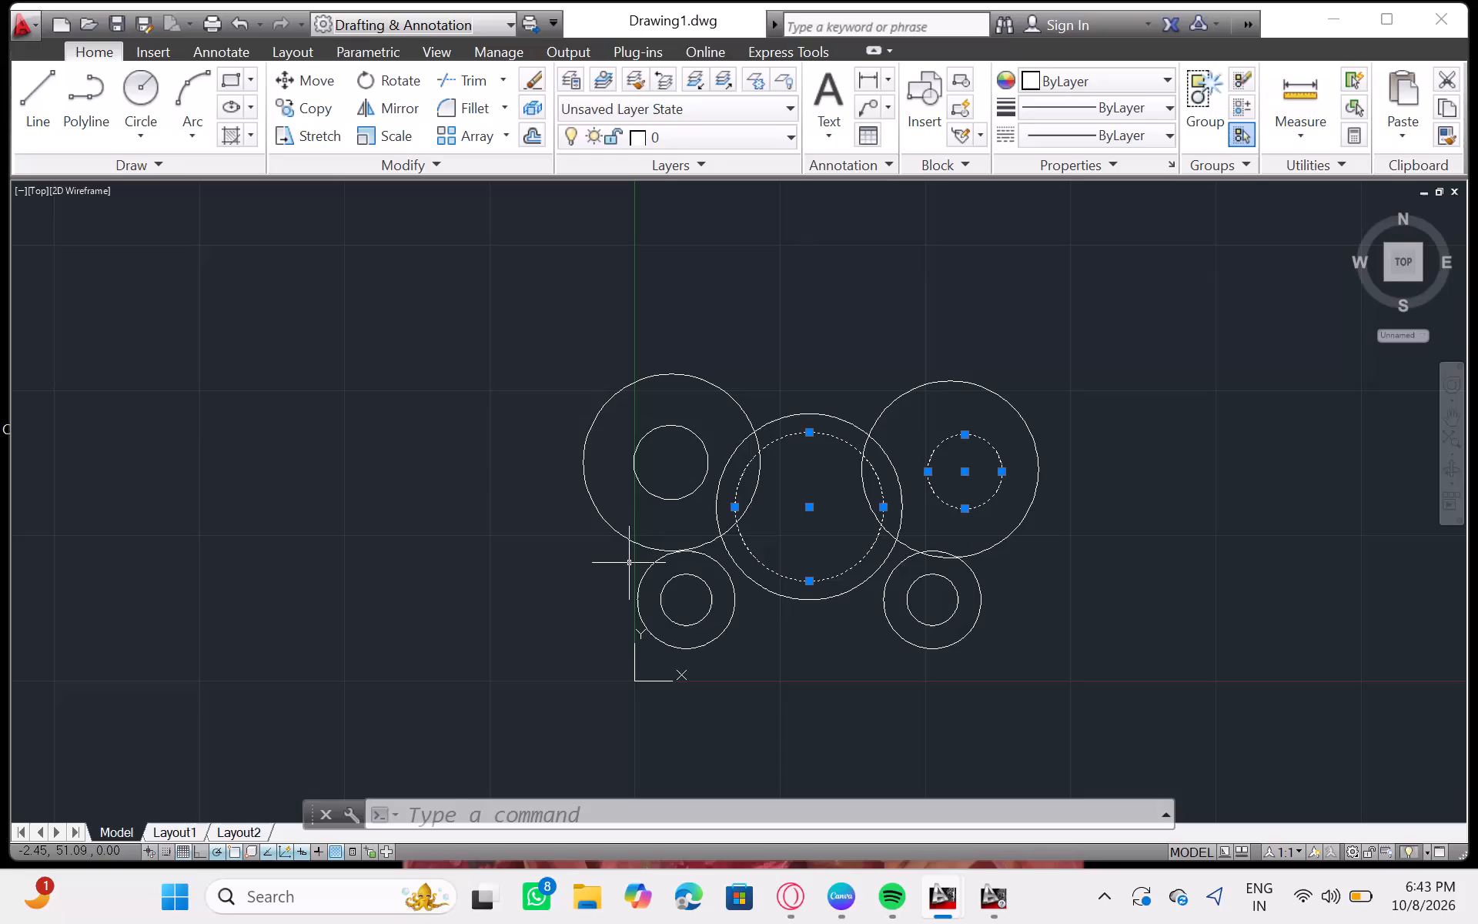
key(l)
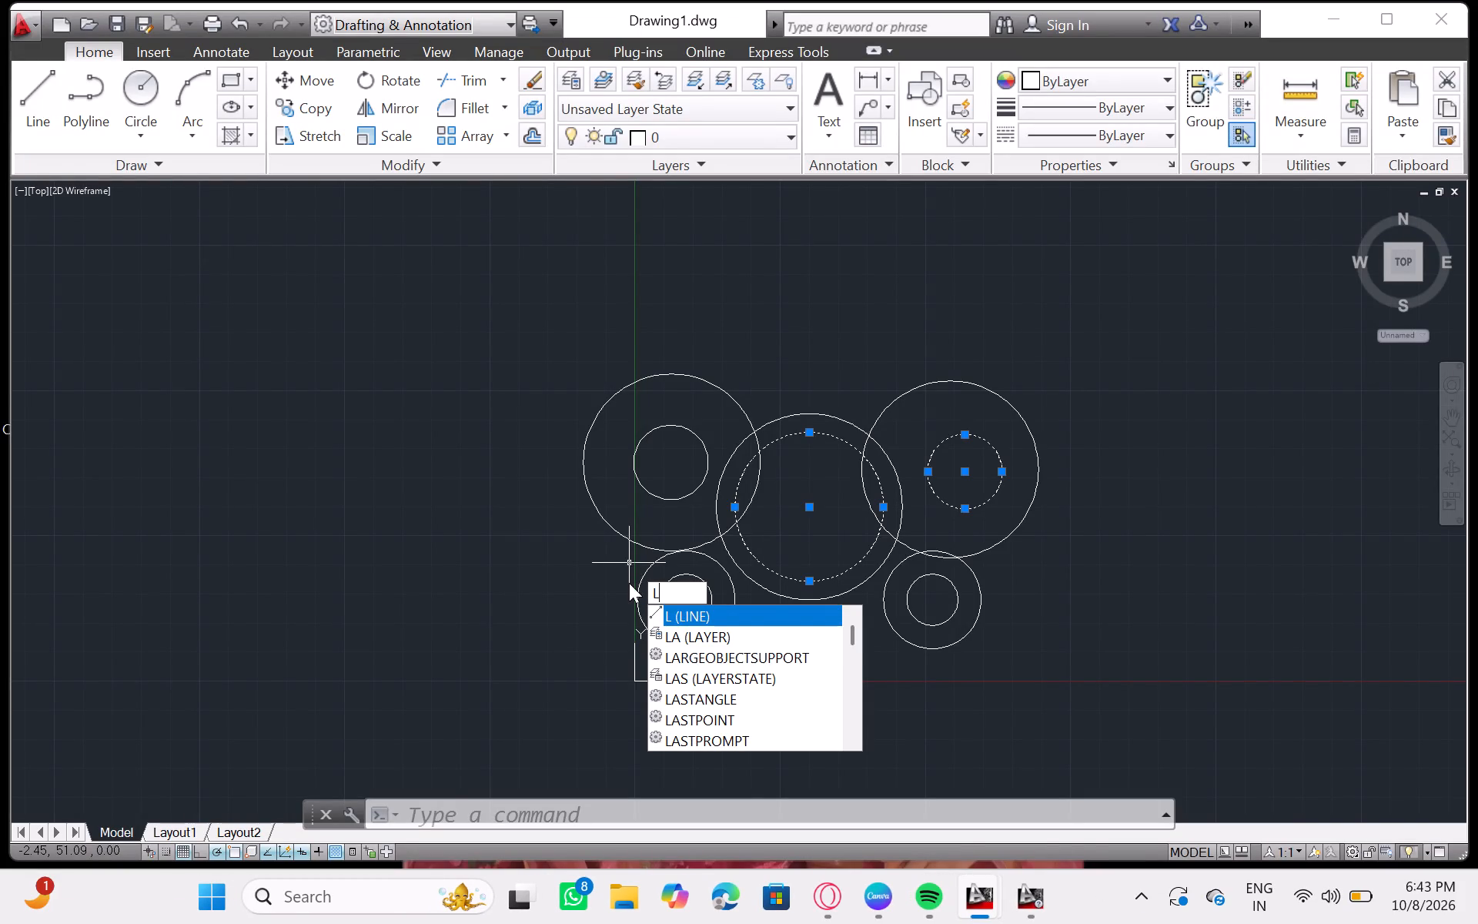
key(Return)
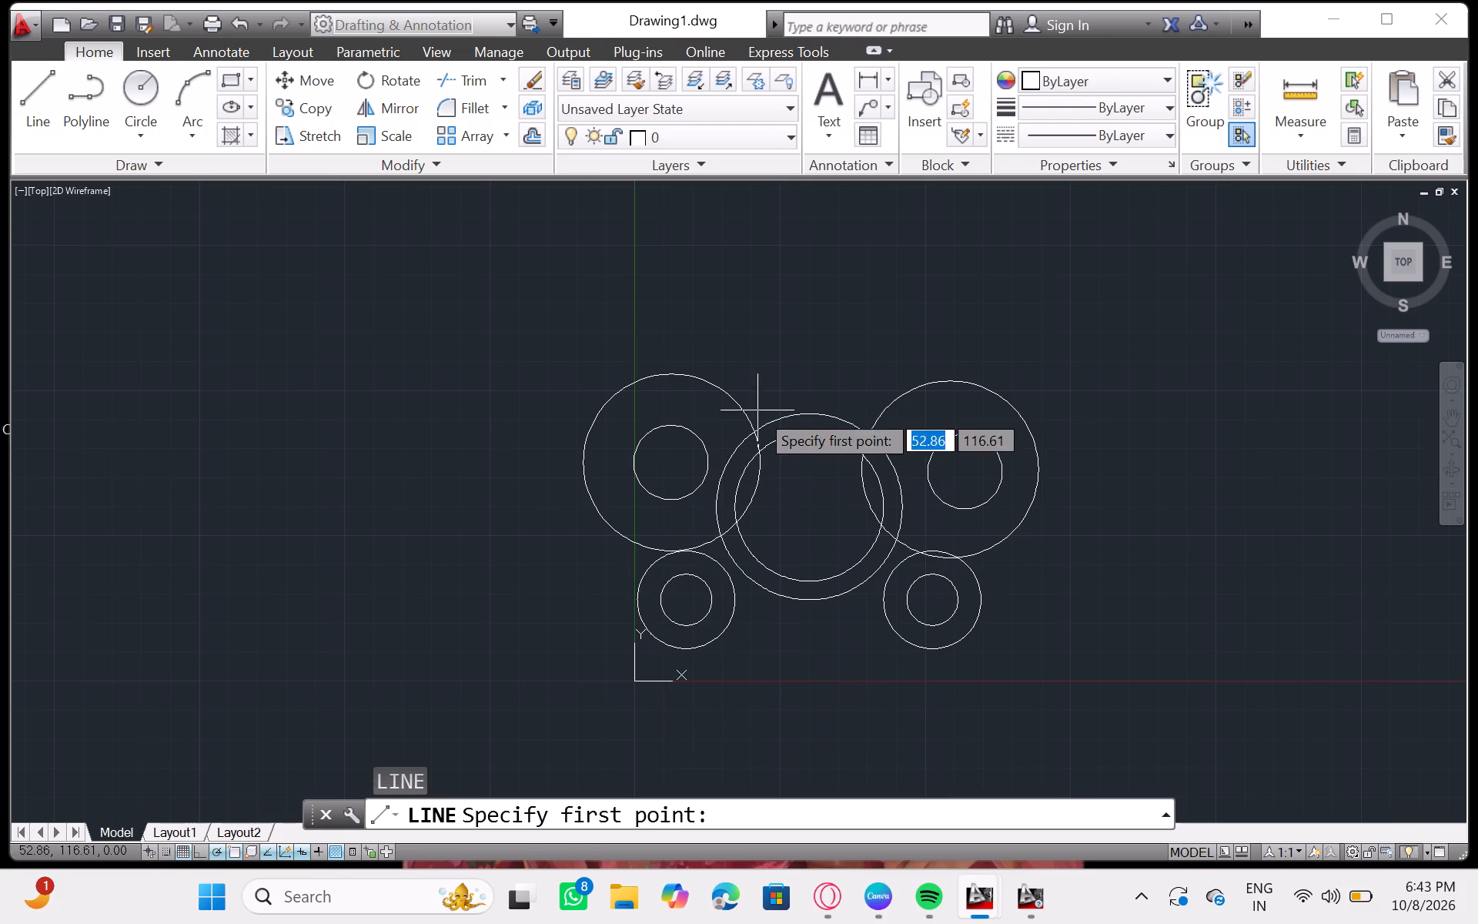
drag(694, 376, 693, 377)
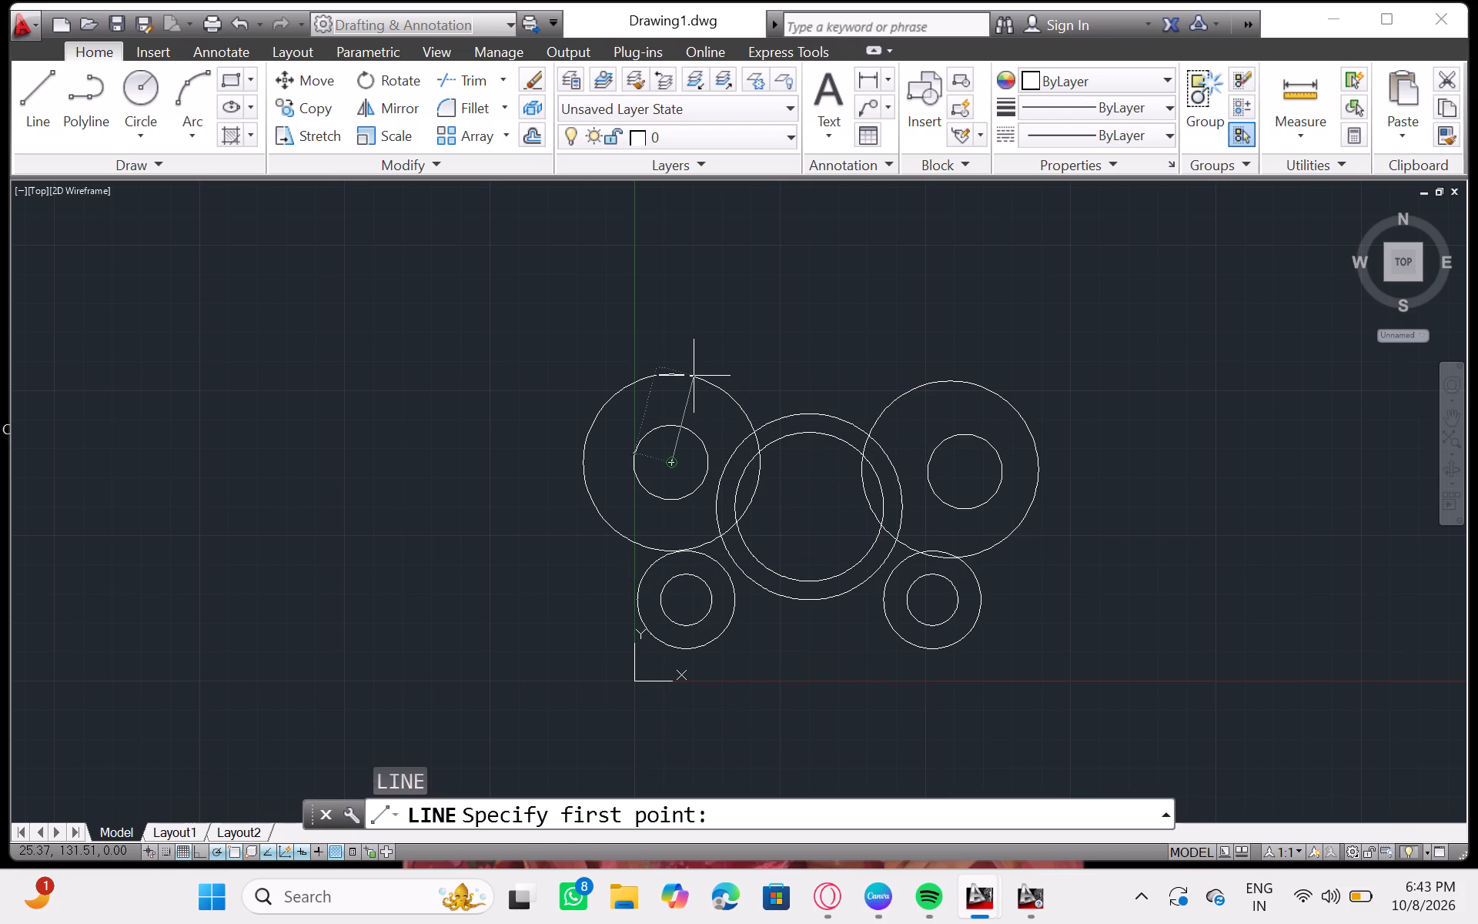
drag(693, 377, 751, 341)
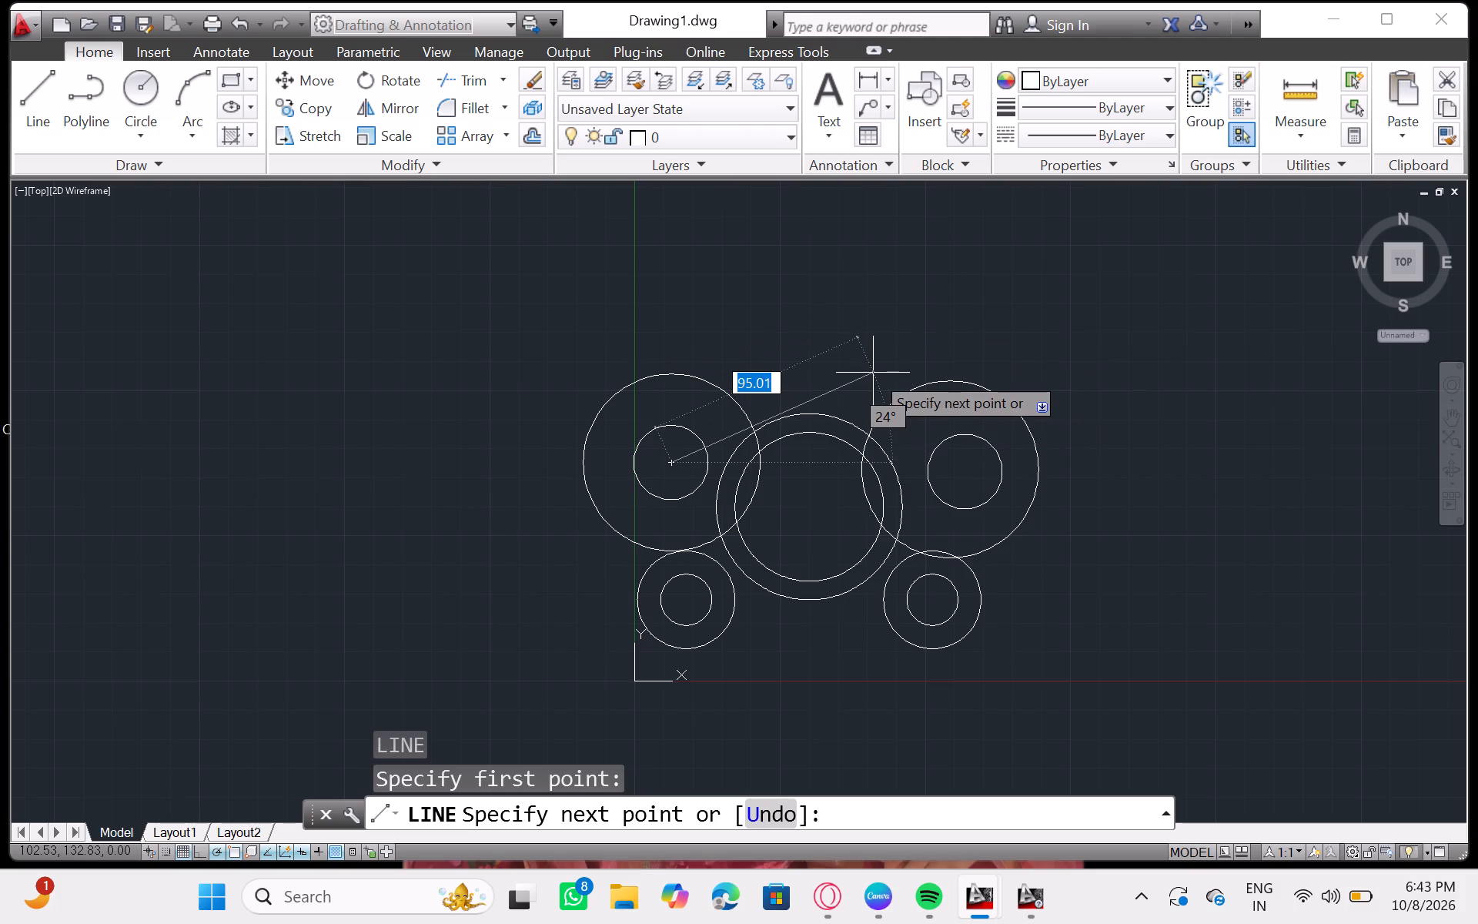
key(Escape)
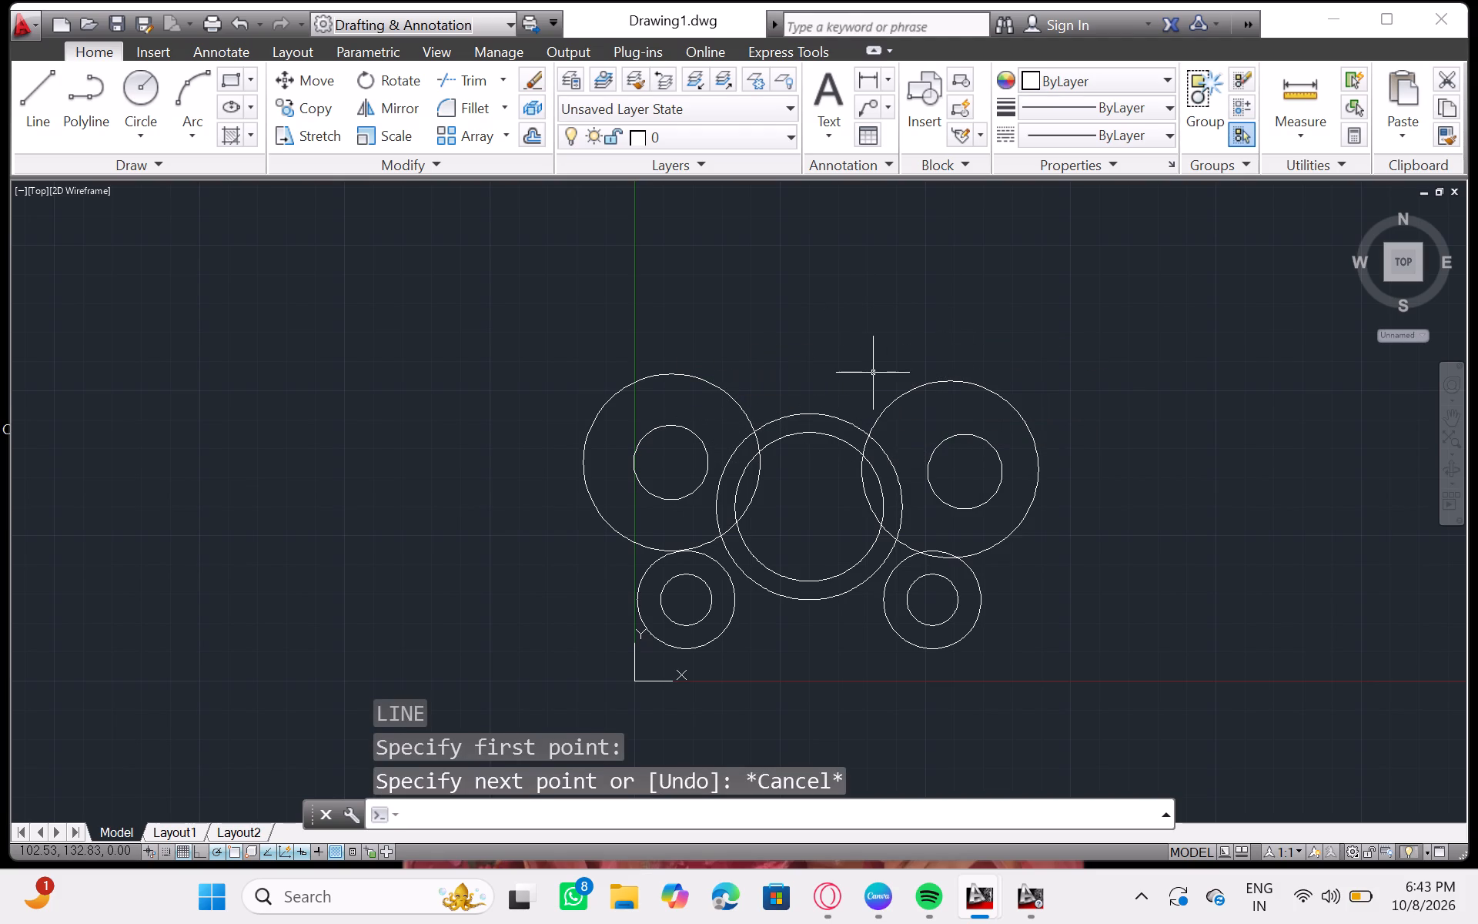
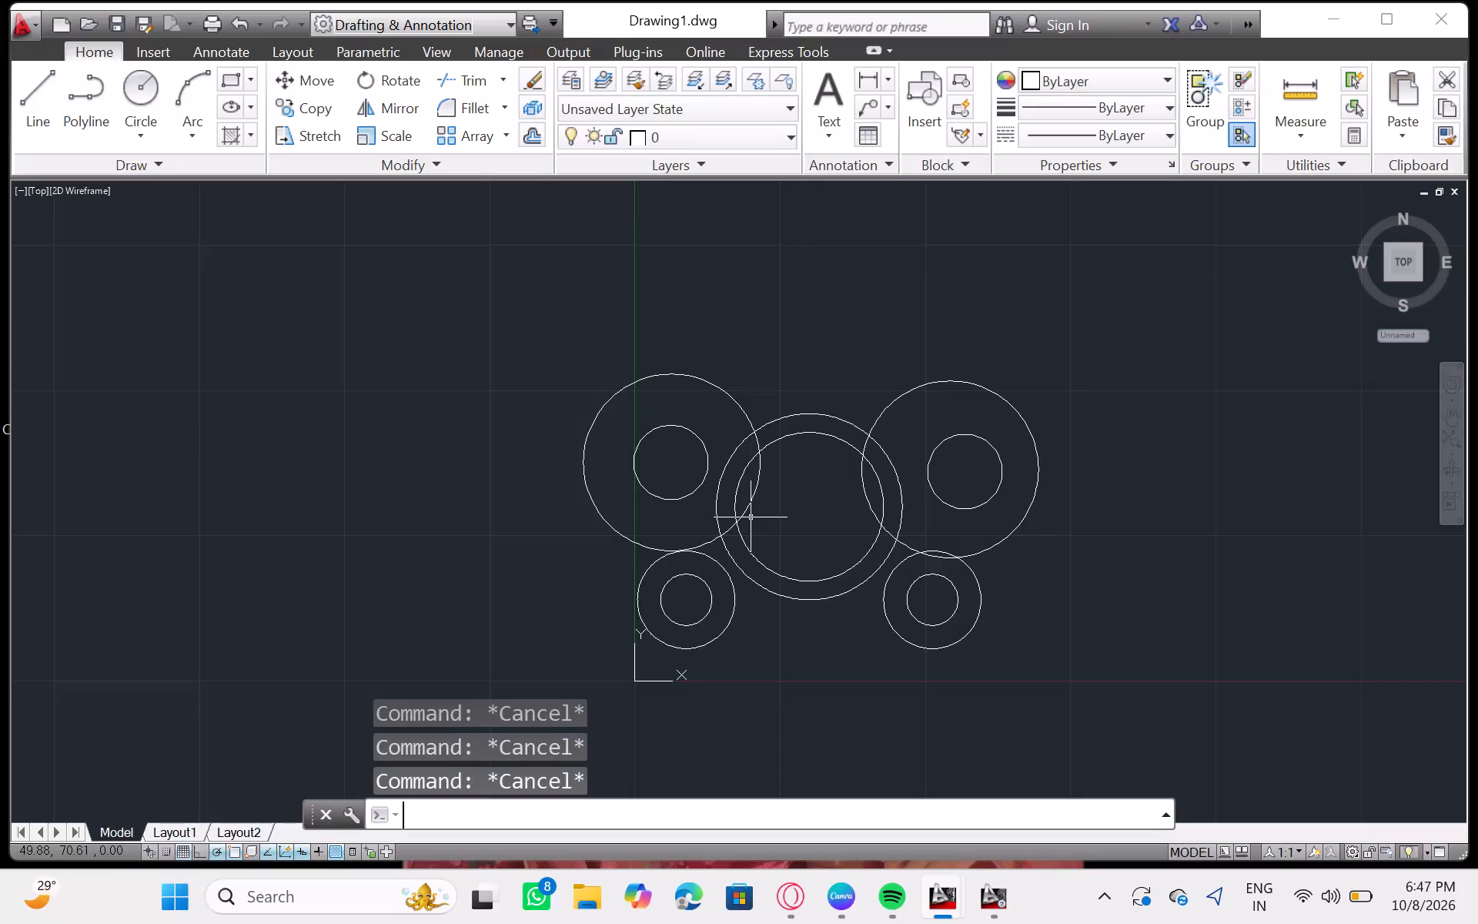
Erase the inner circle of the central concentric pair.
key(Escape)
key(Escape)
key(Escape)
key(Escape)
key(Escape)
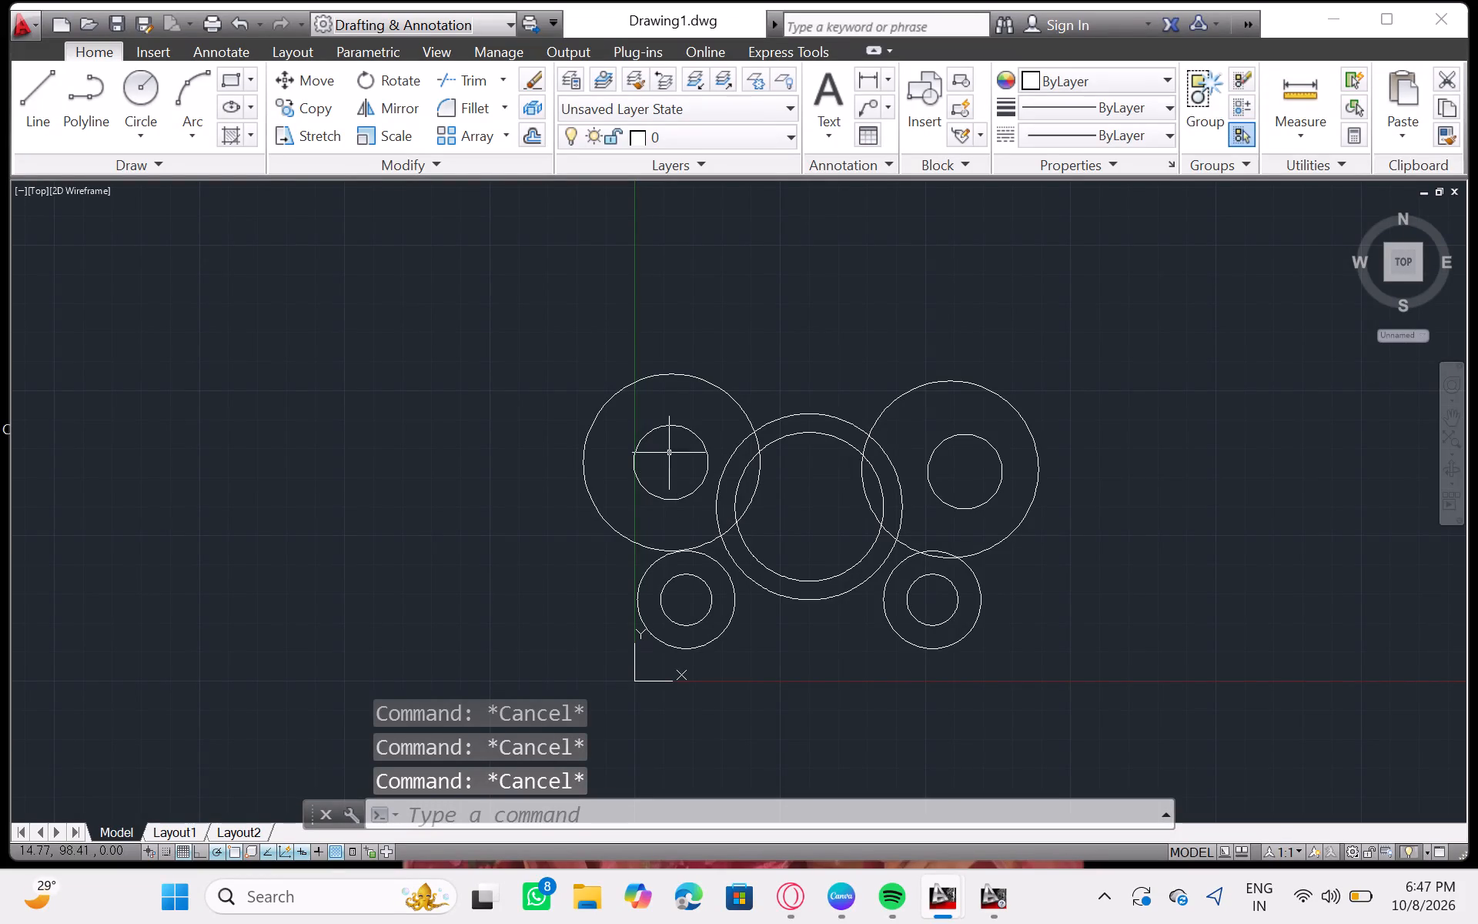
drag(655, 420, 986, 614)
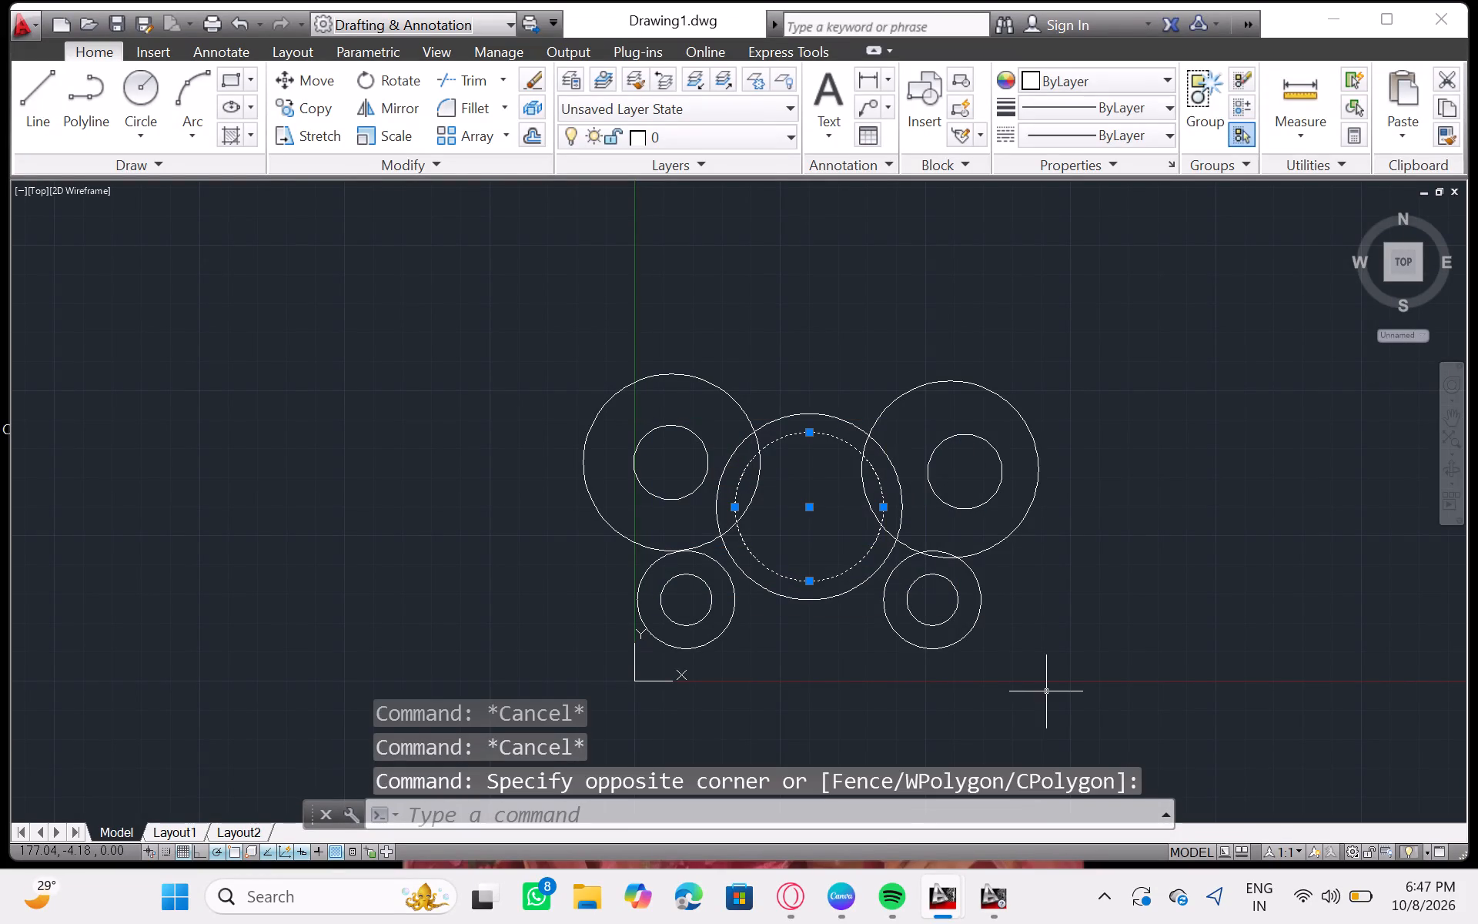
key(Delete)
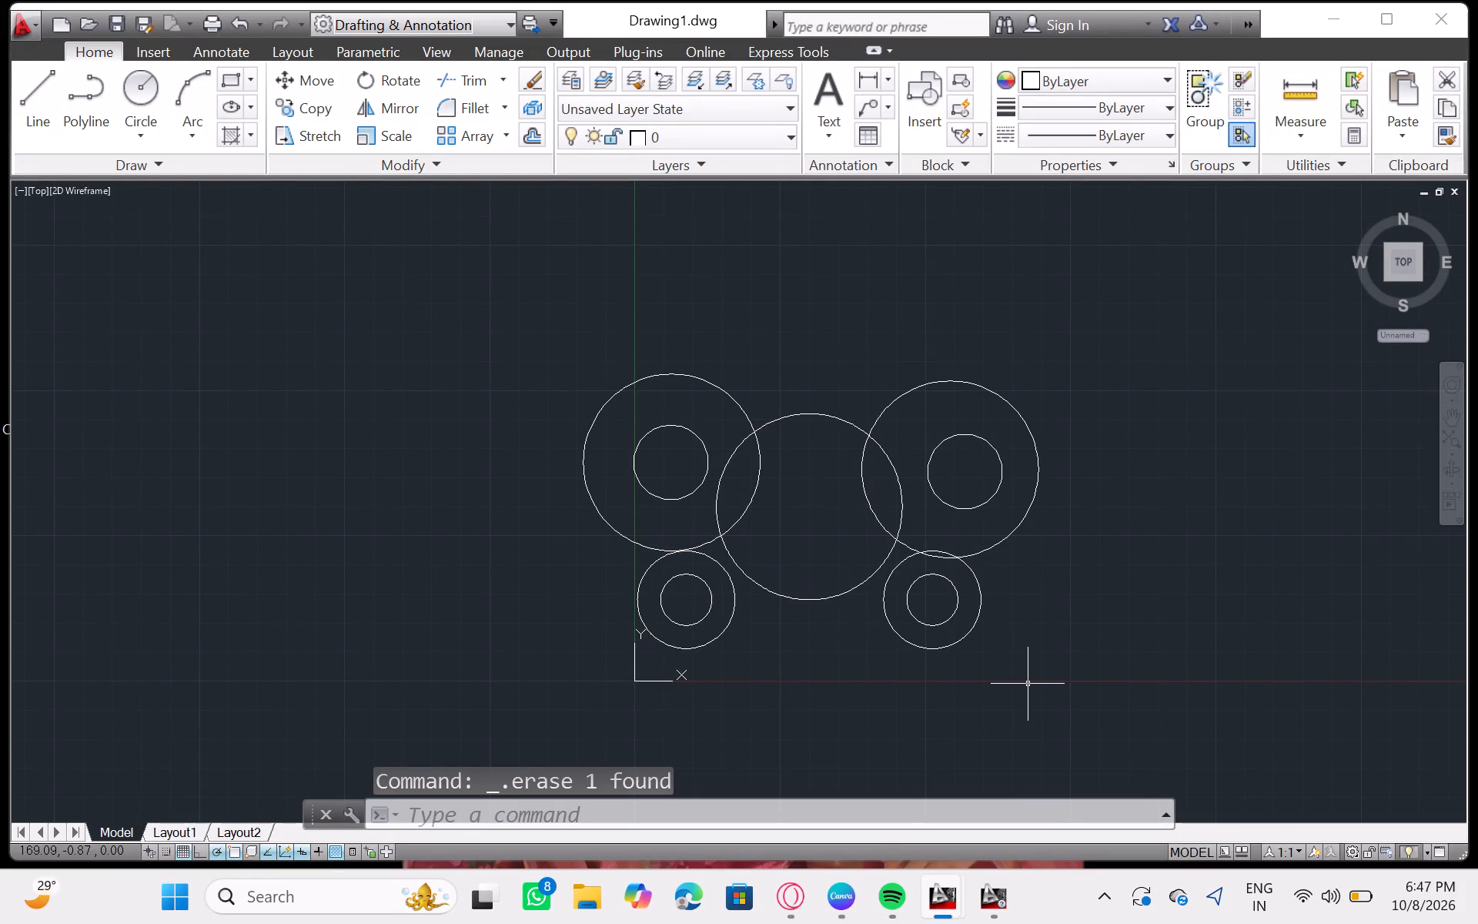
Erase the remaining central circle and the two circles of each of the four surrounding pairs.
click(815, 413)
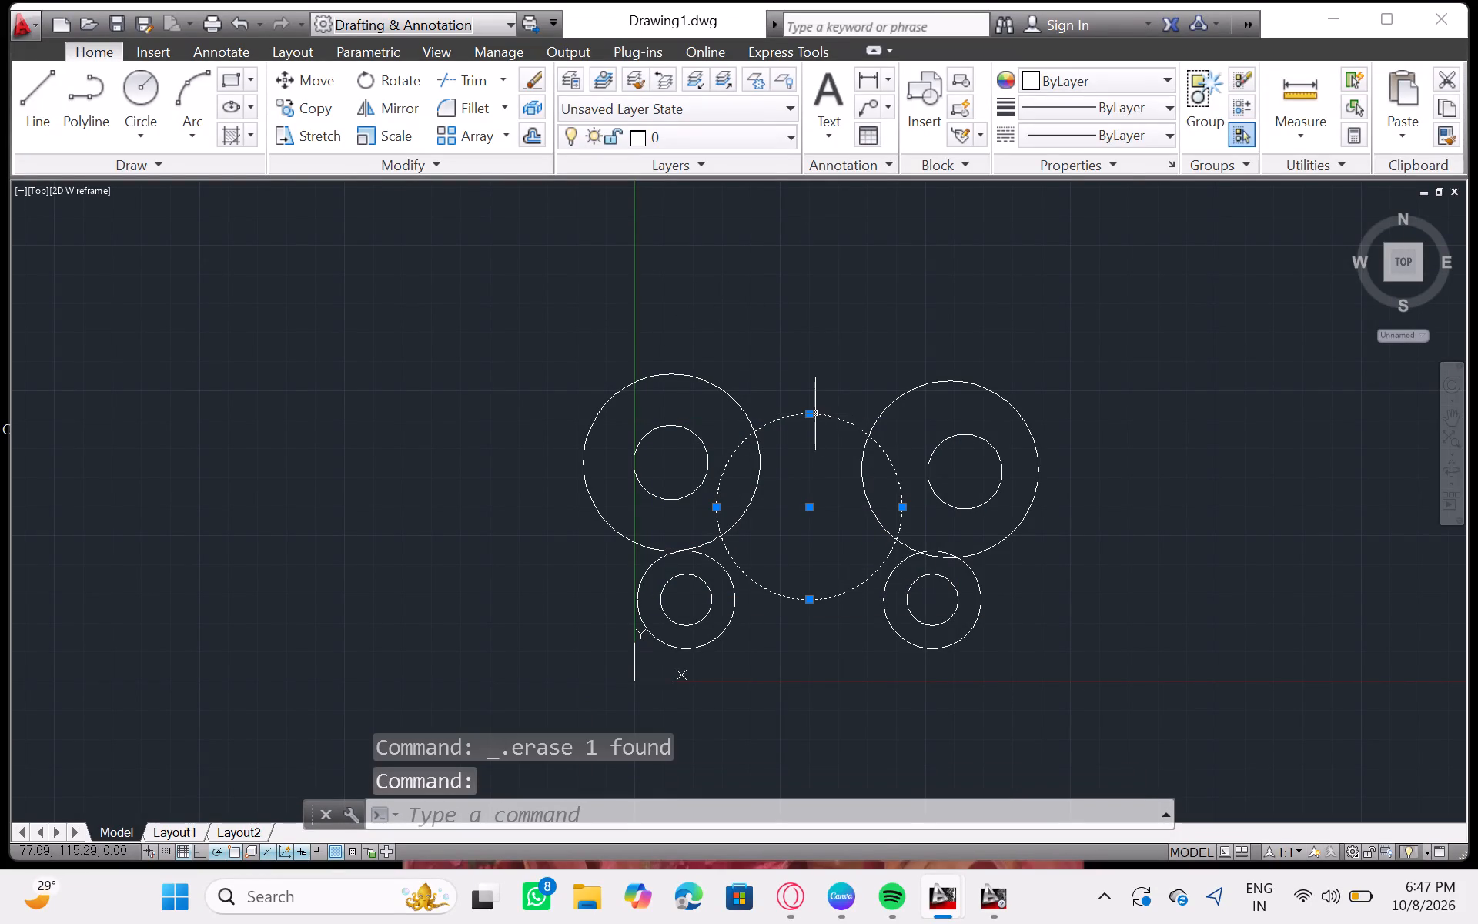
click(697, 437)
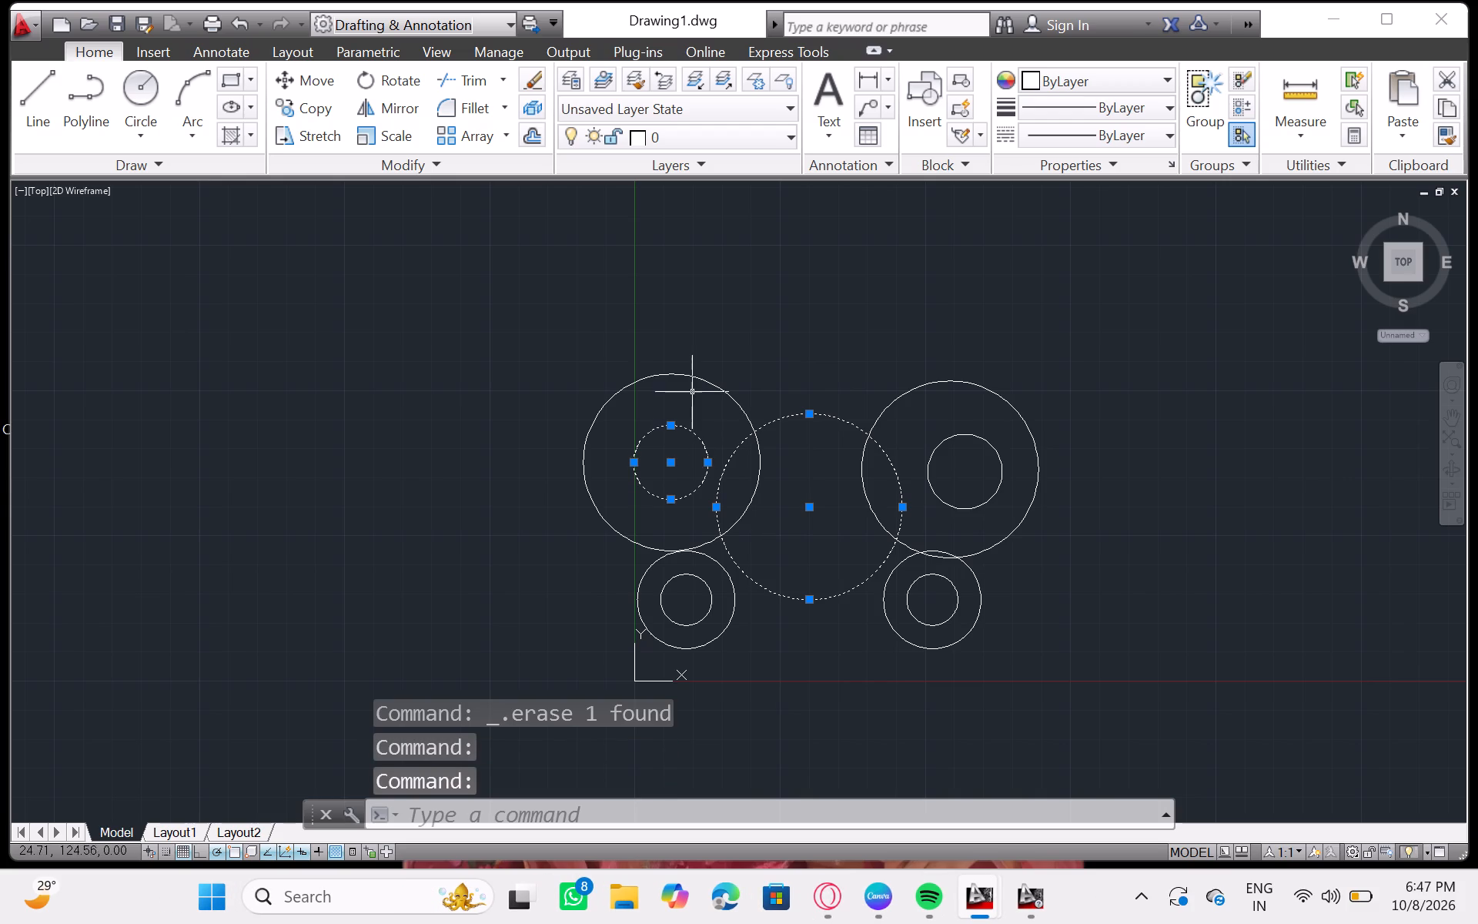
click(692, 378)
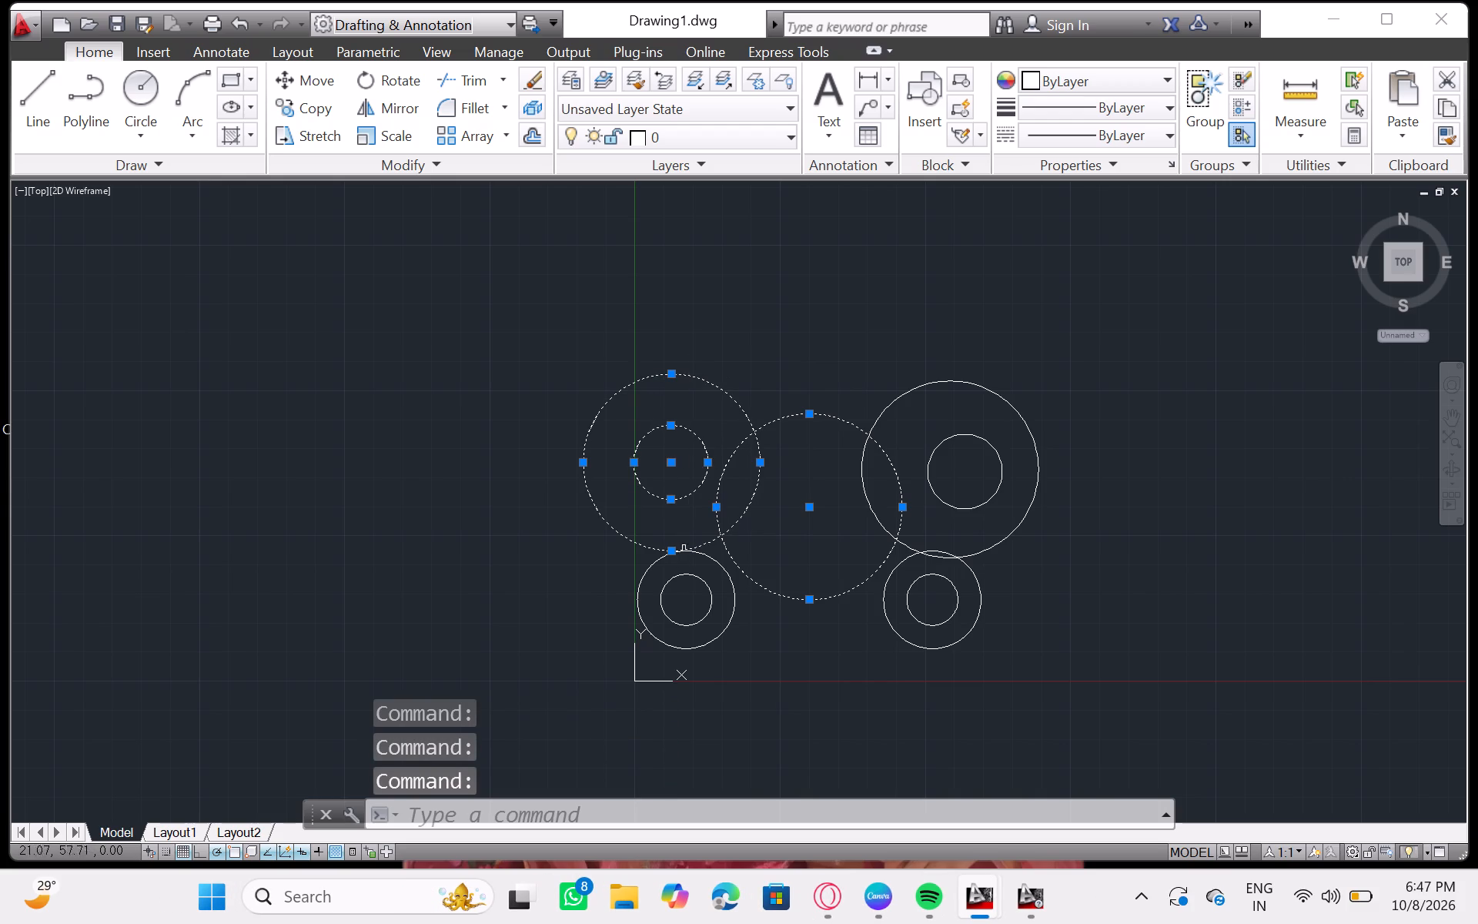
click(700, 577)
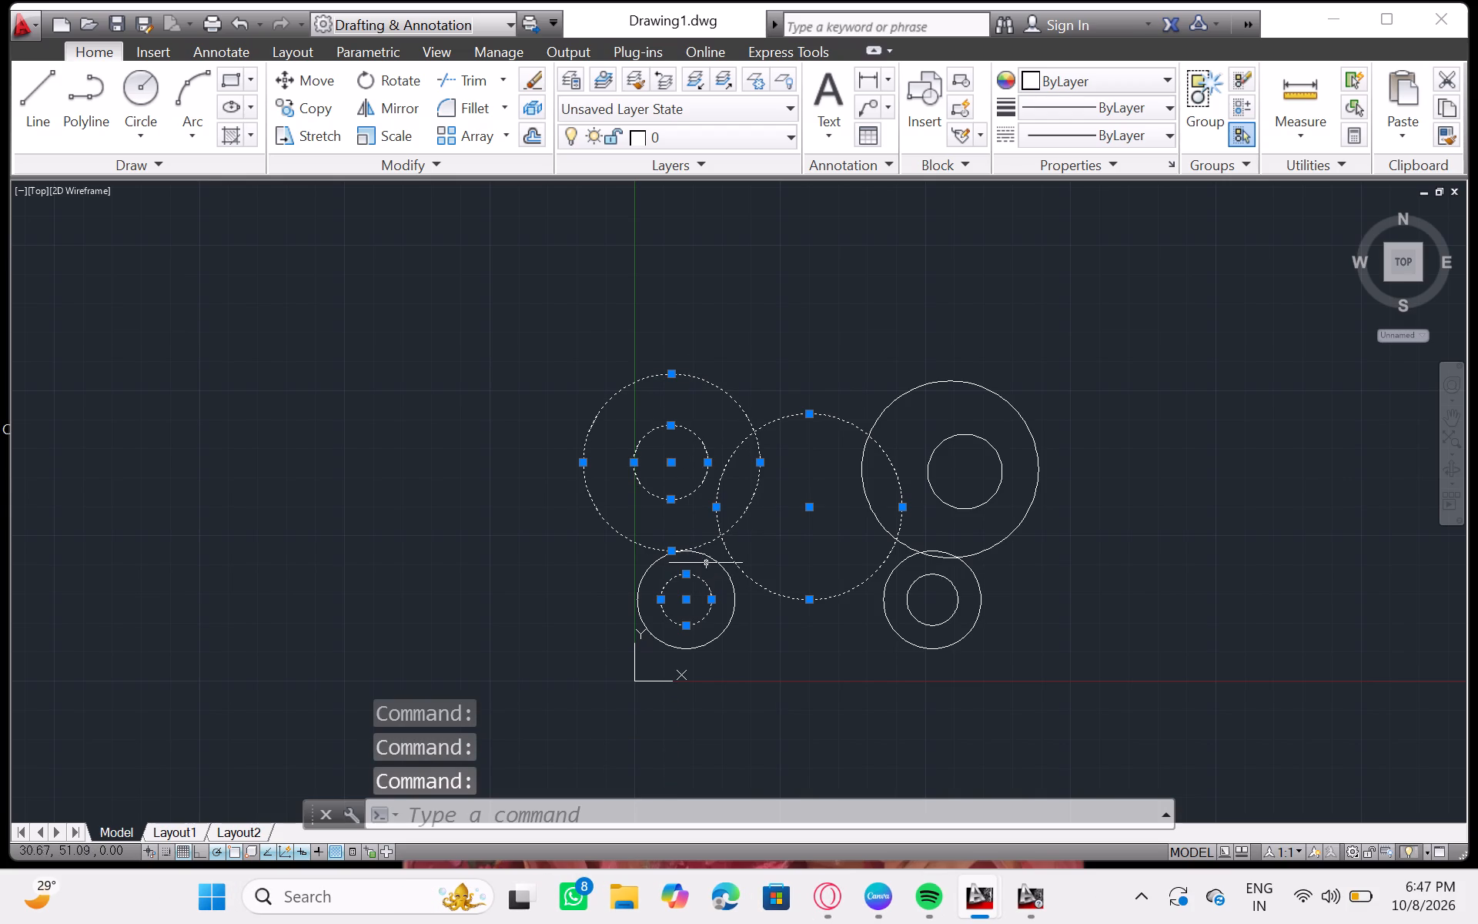
click(712, 559)
click(962, 435)
click(919, 389)
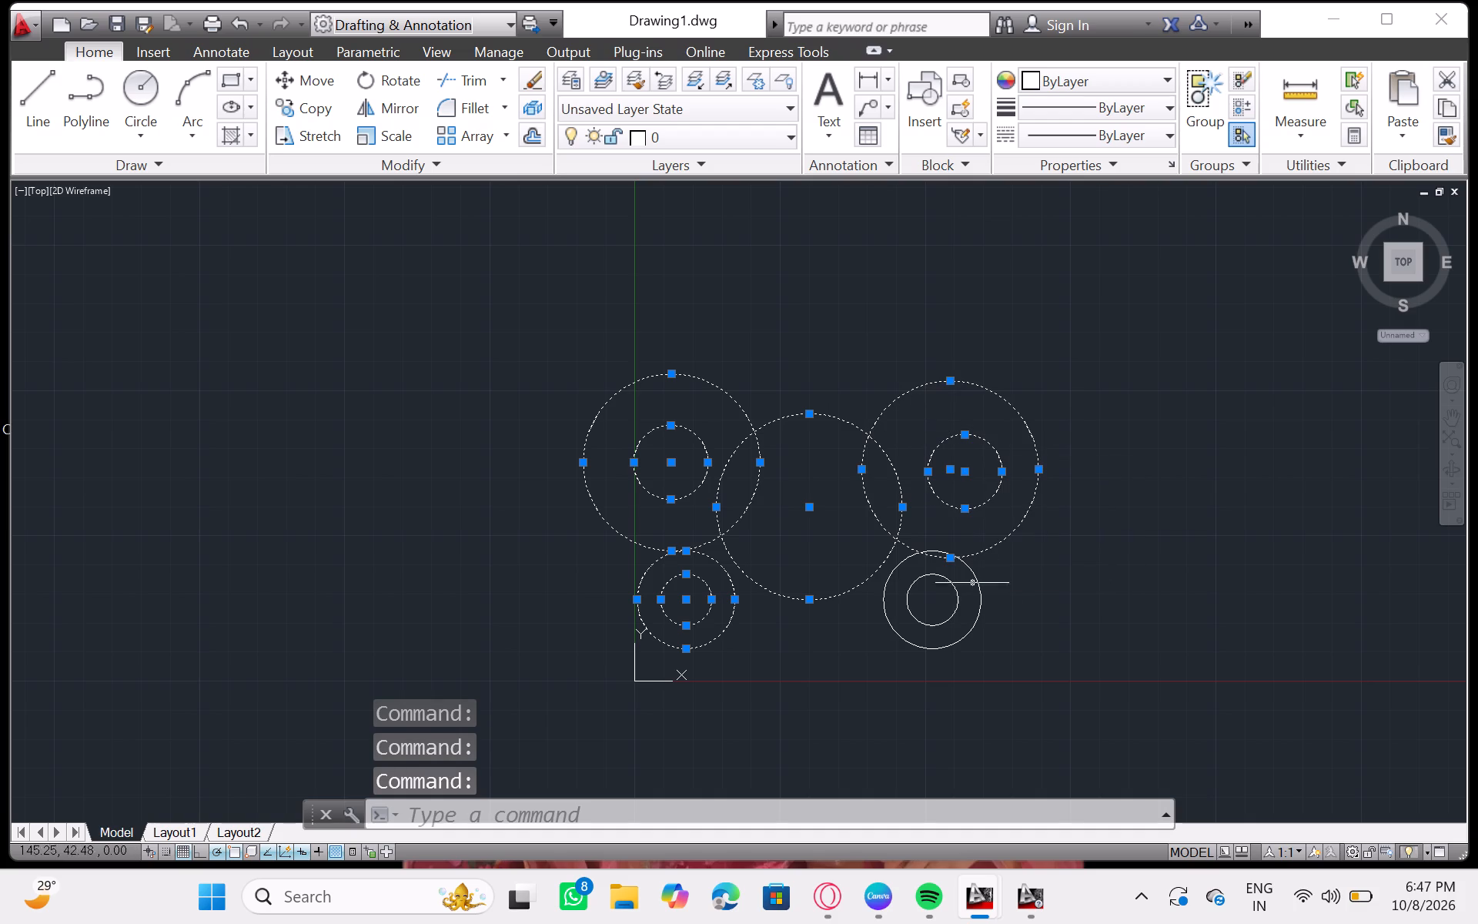
click(950, 581)
click(891, 576)
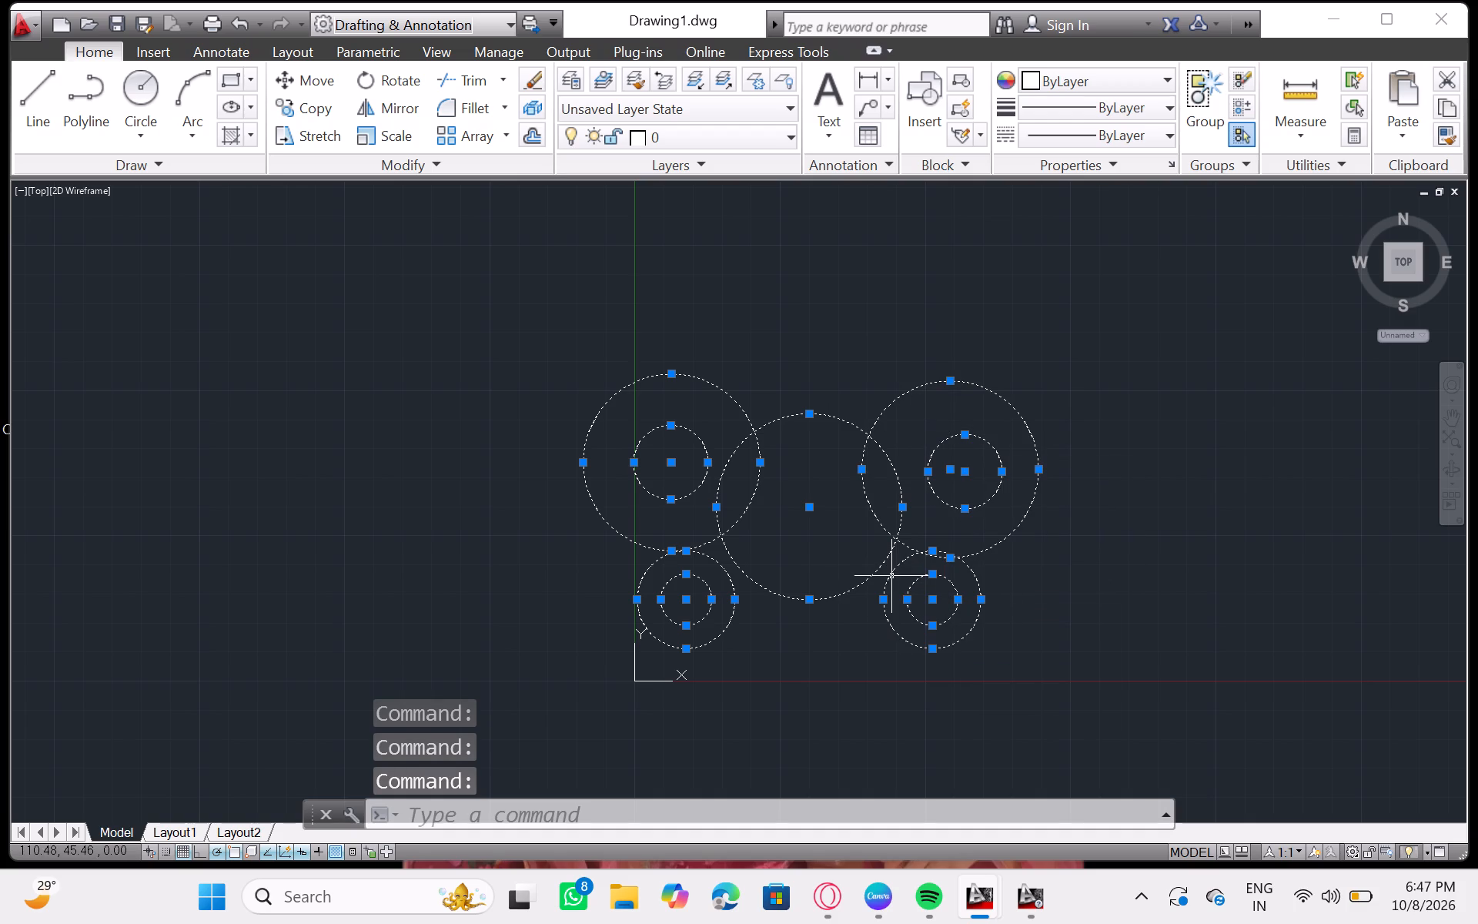
key(Delete)
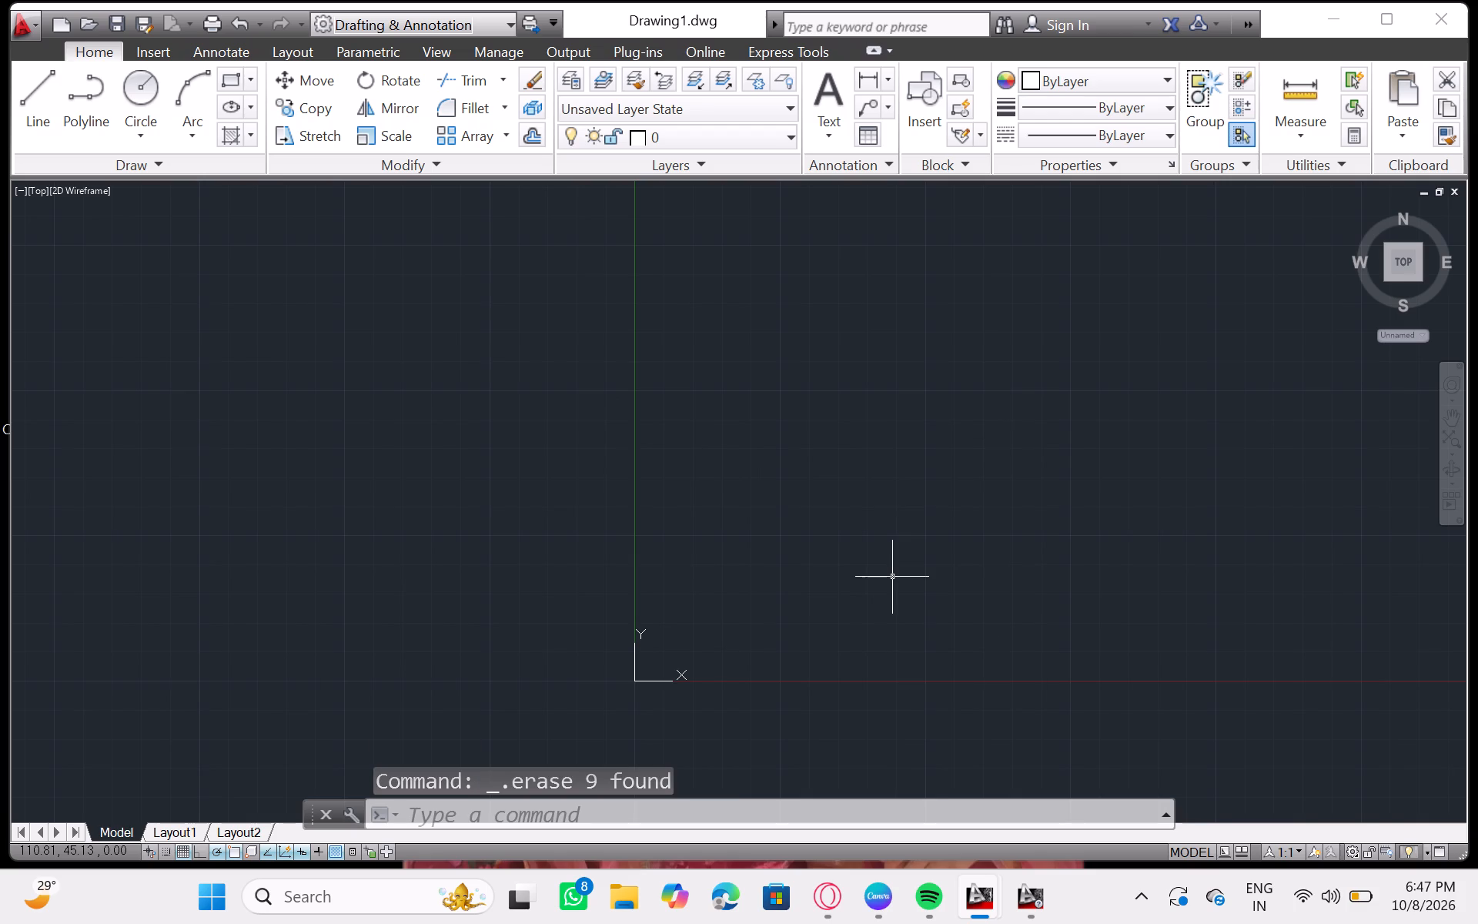
key(Escape)
key(Escape)
key(Escape)
key(Escape)
key(Escape)
key(Escape)
key(Escape)
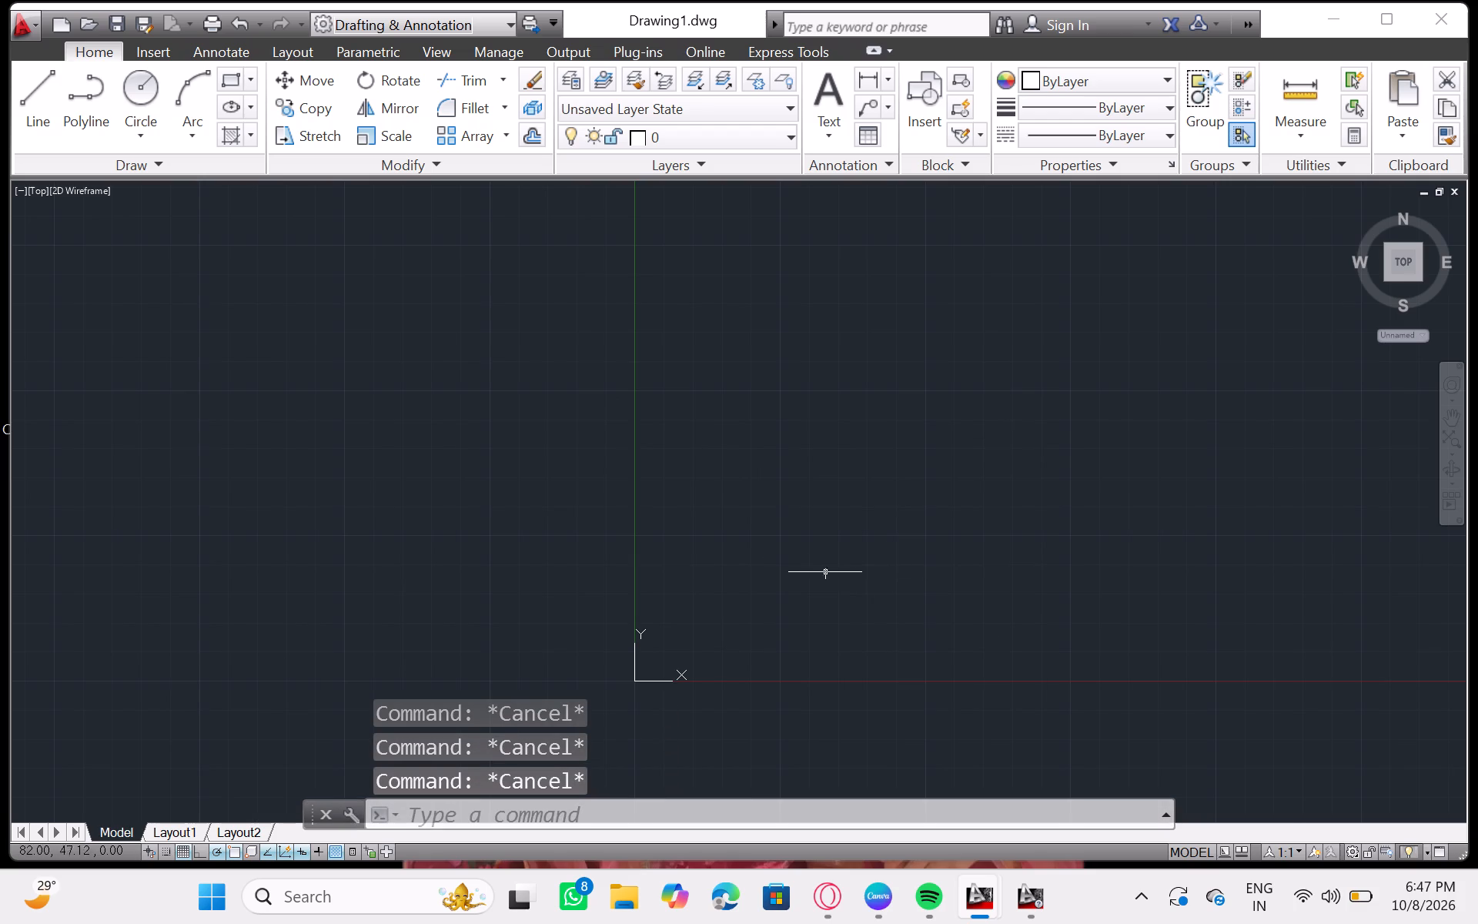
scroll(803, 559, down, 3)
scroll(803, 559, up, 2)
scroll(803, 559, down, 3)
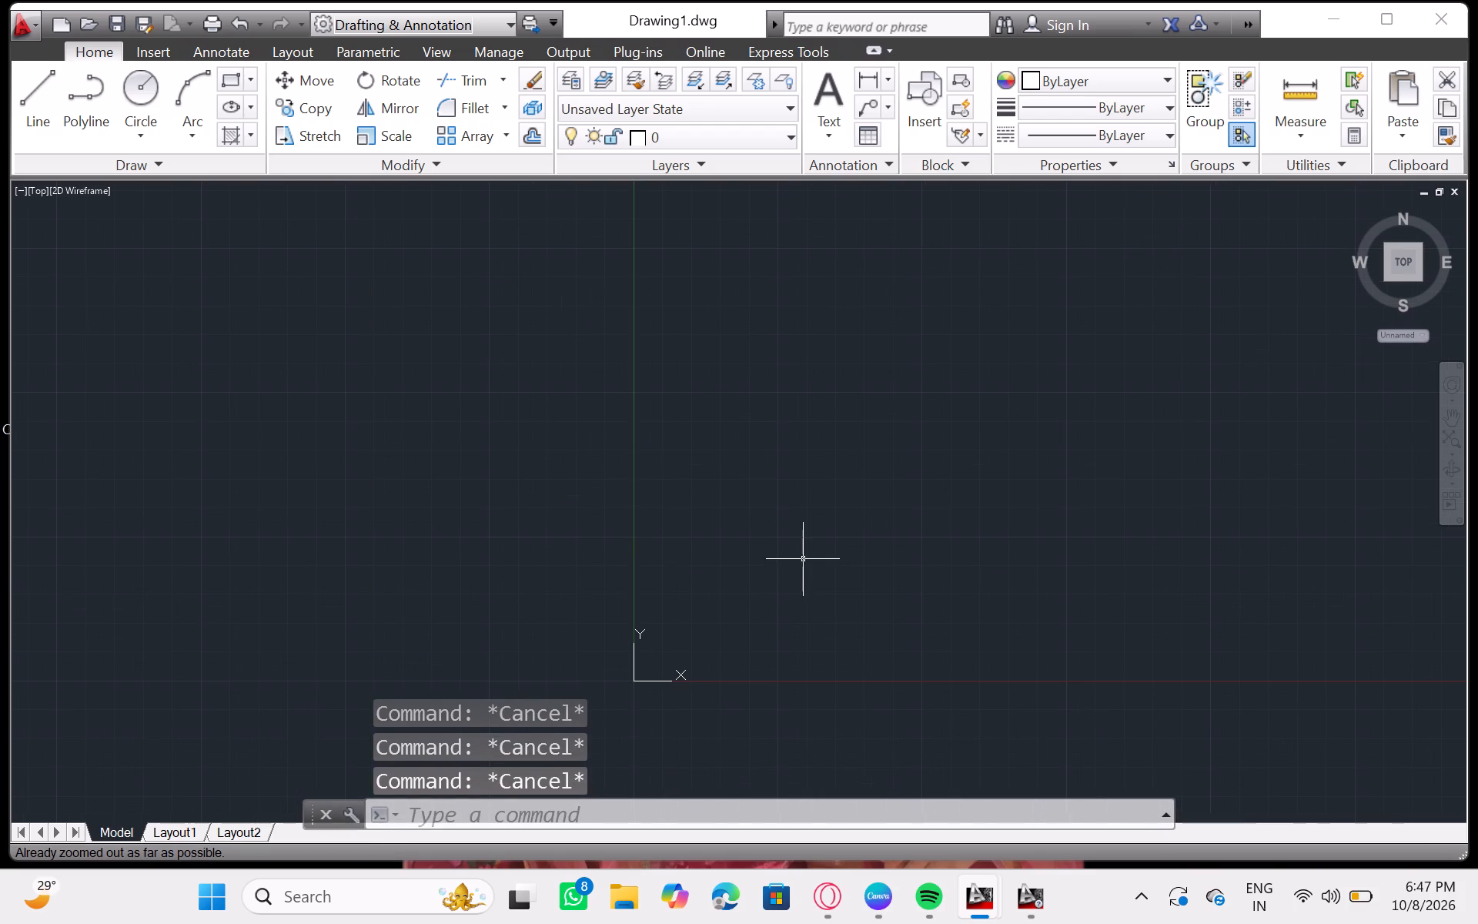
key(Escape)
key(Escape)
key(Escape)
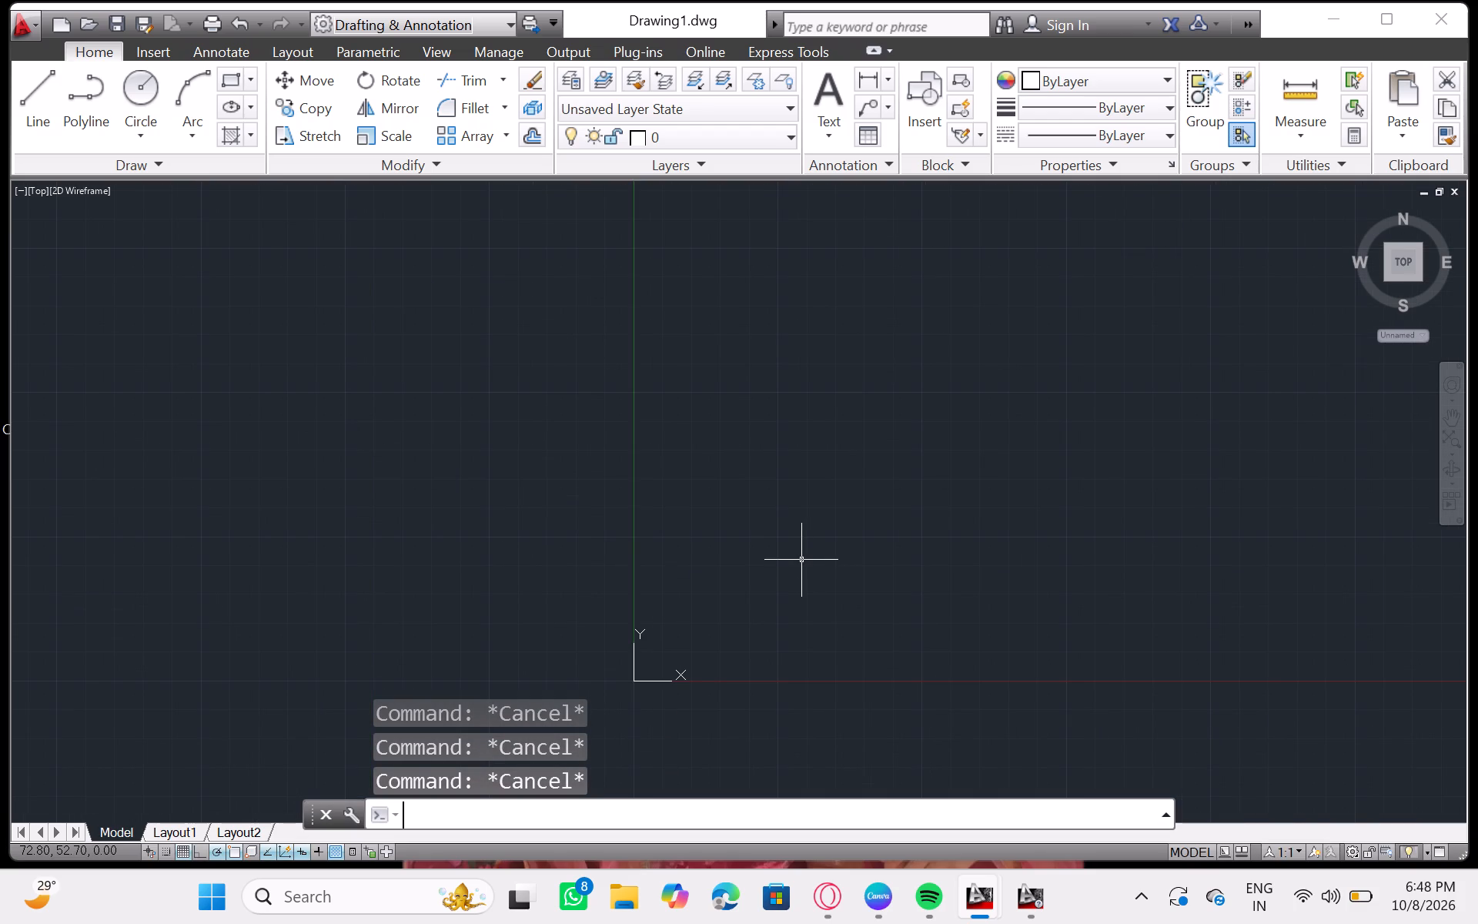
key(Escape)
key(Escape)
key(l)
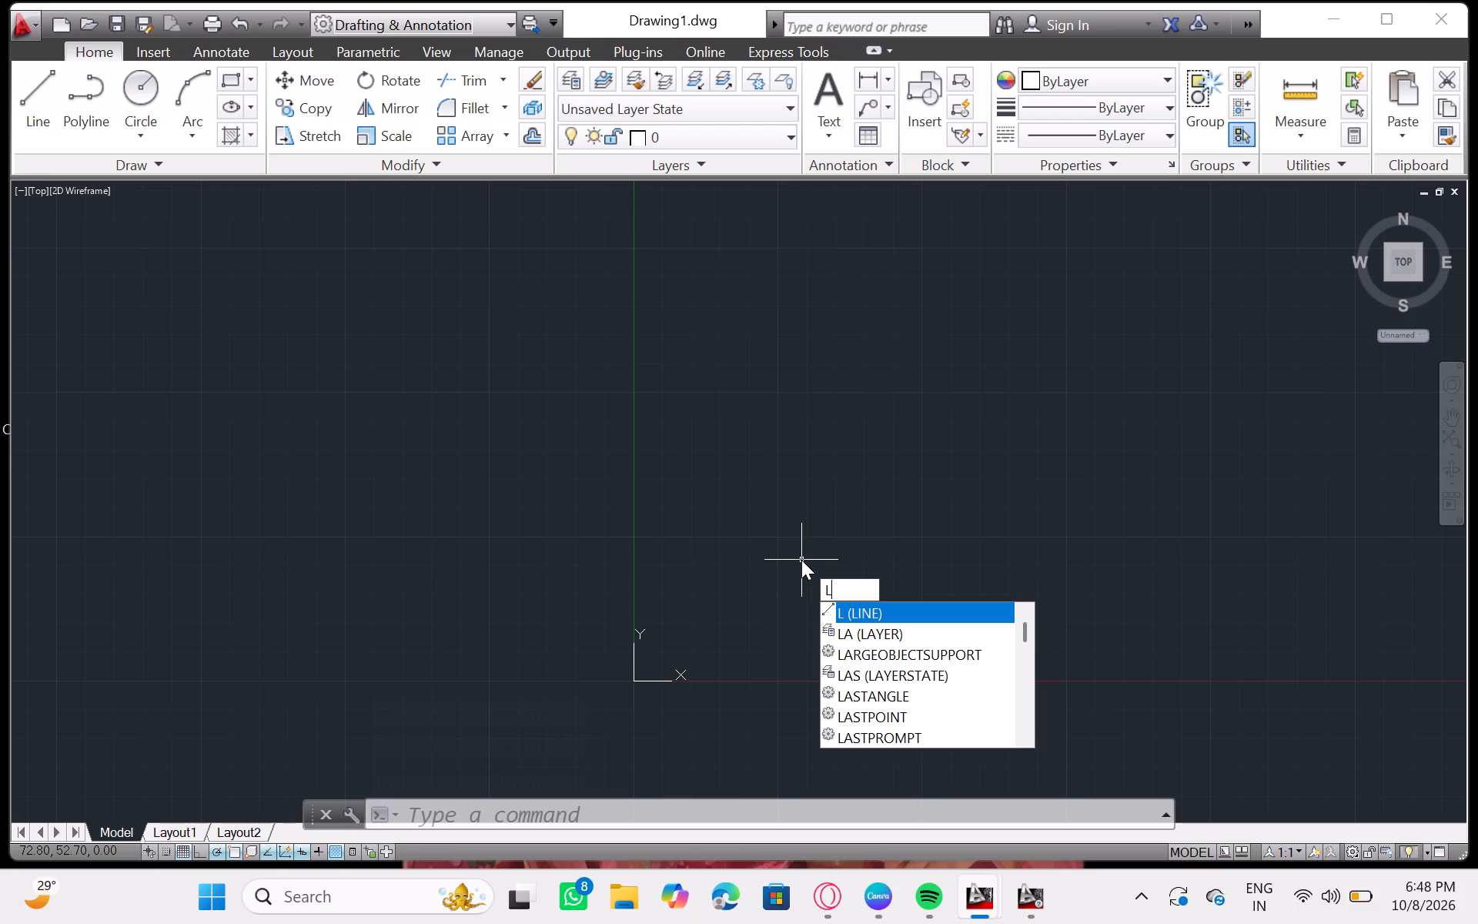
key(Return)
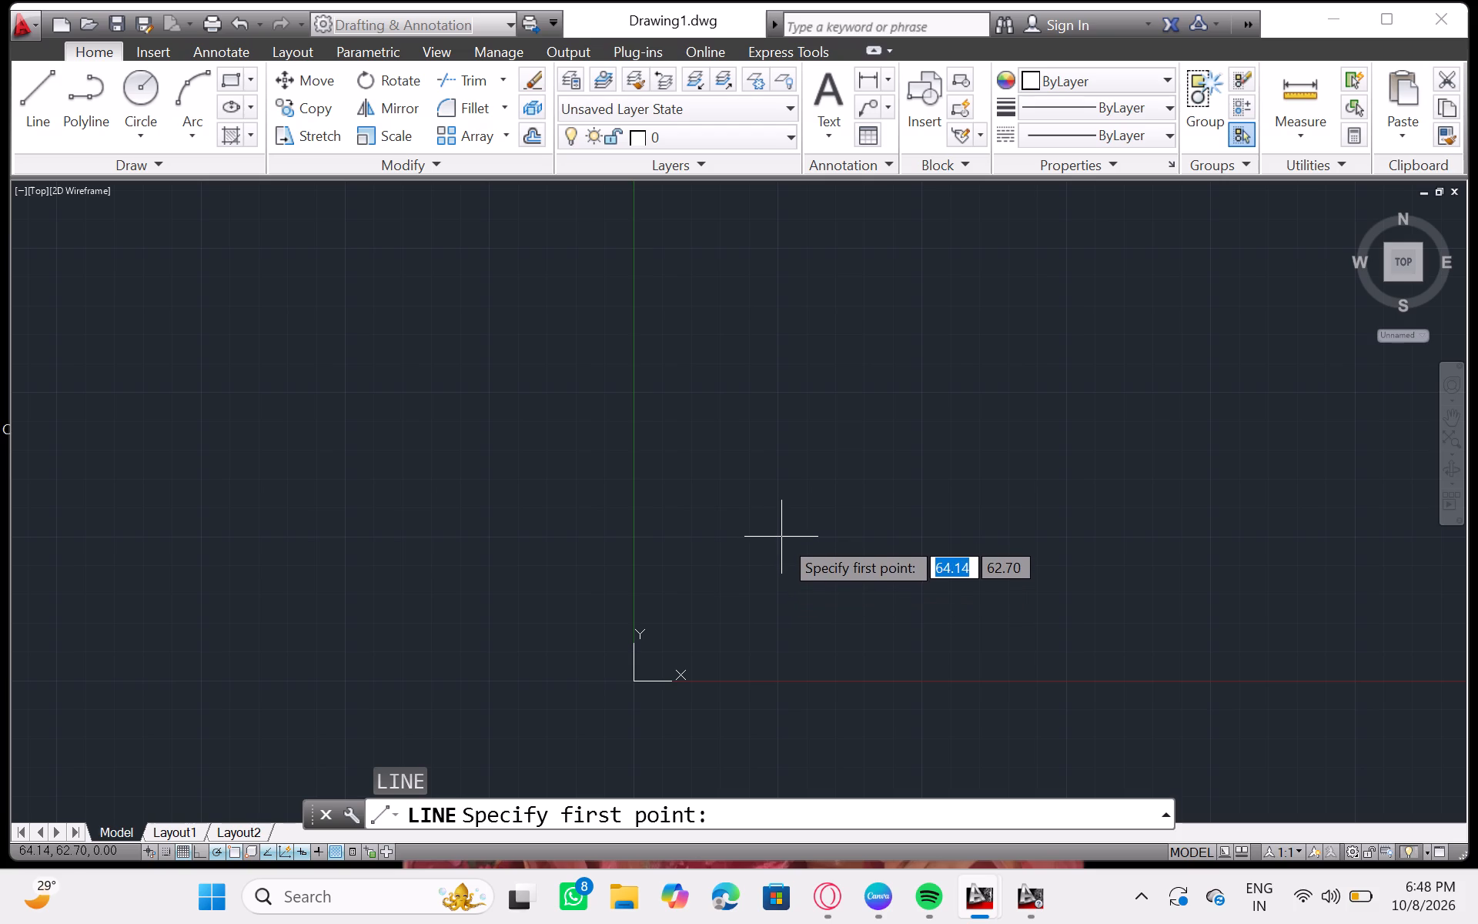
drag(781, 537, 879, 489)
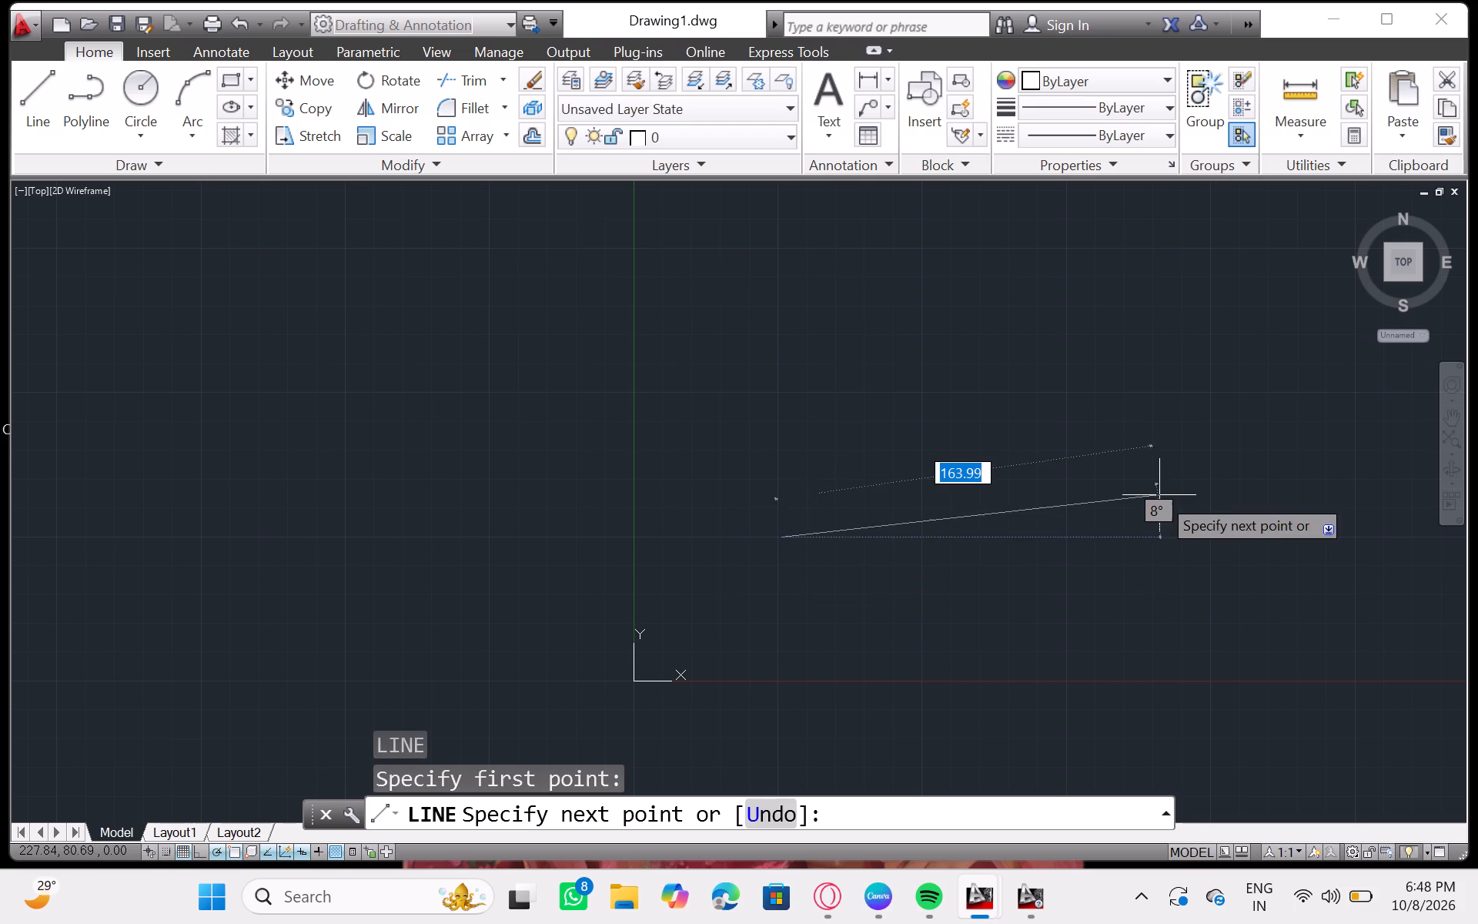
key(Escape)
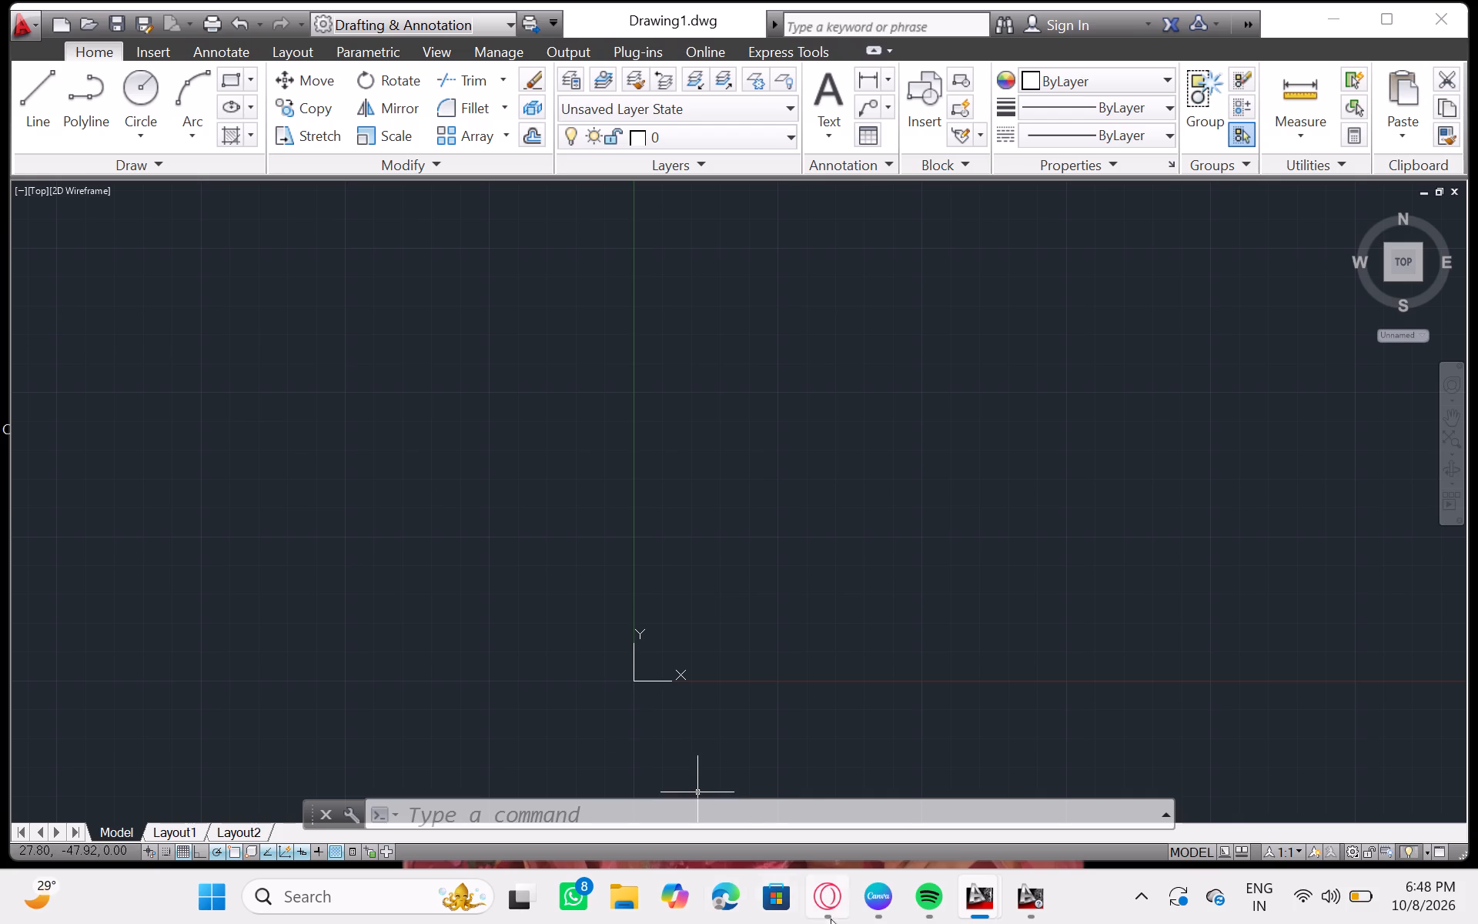
Turn on Ortho mode.
scroll(698, 669, left, 4)
scroll(706, 802, right, 1)
scroll(935, 451, down, 2)
scroll(935, 452, up, 2)
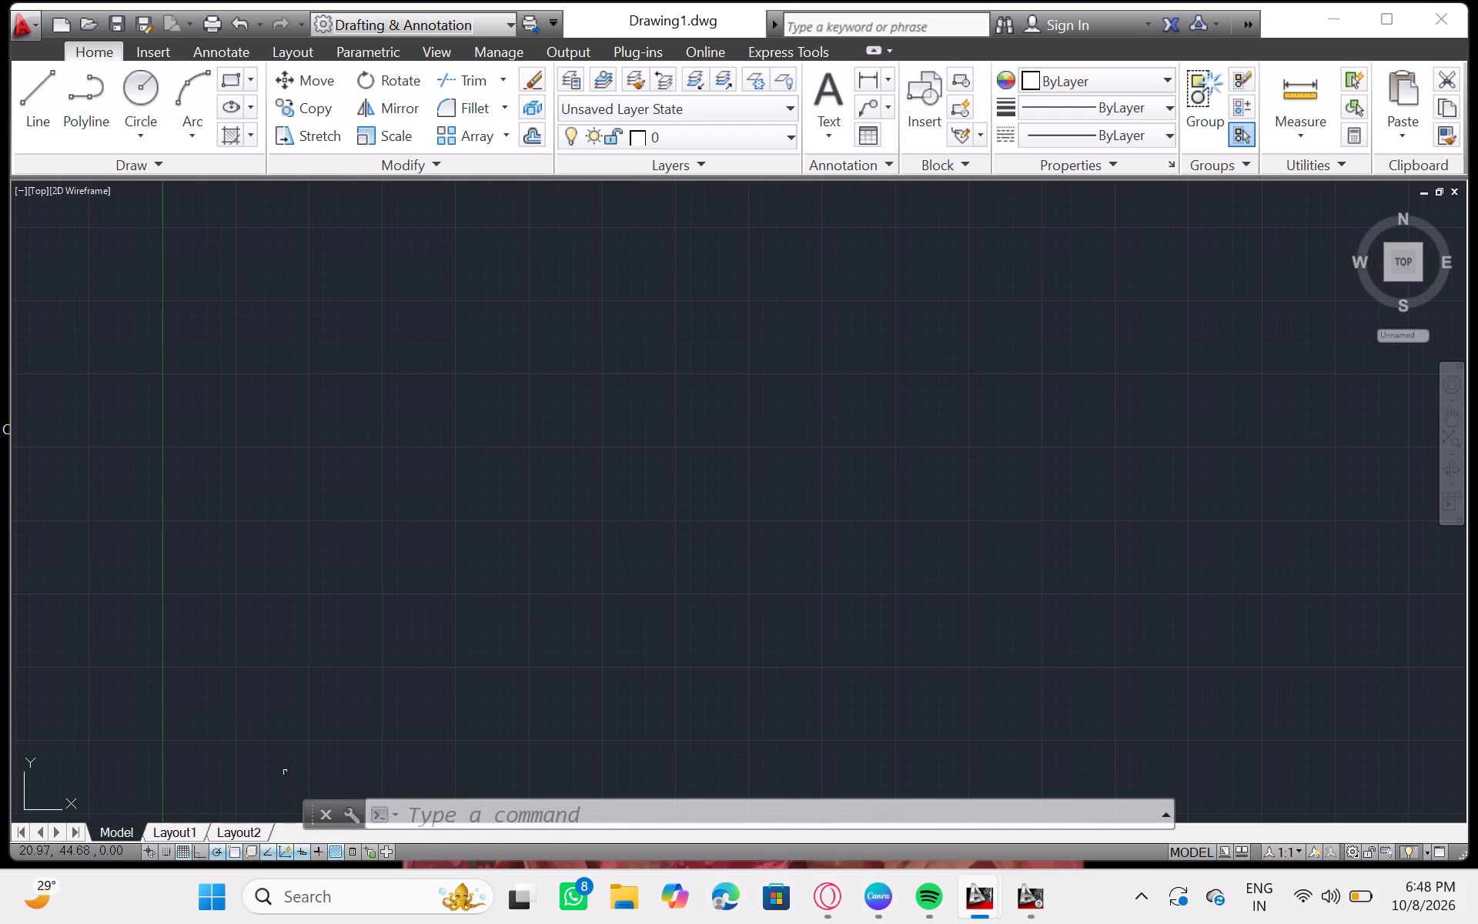
scroll(322, 787, left, 2)
scroll(296, 784, down, 1)
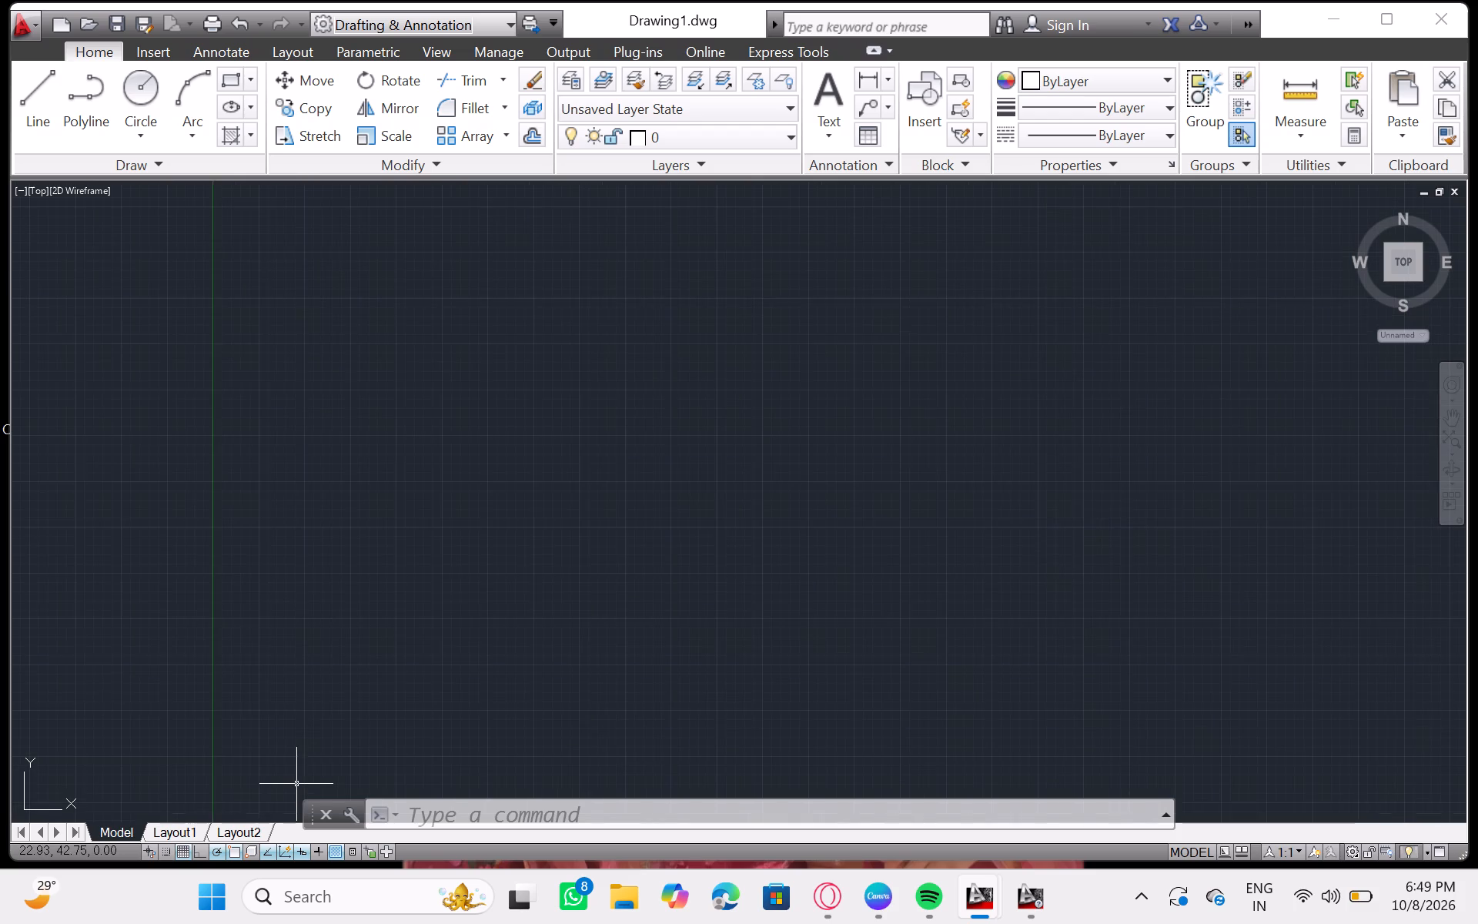
scroll(296, 784, up, 1)
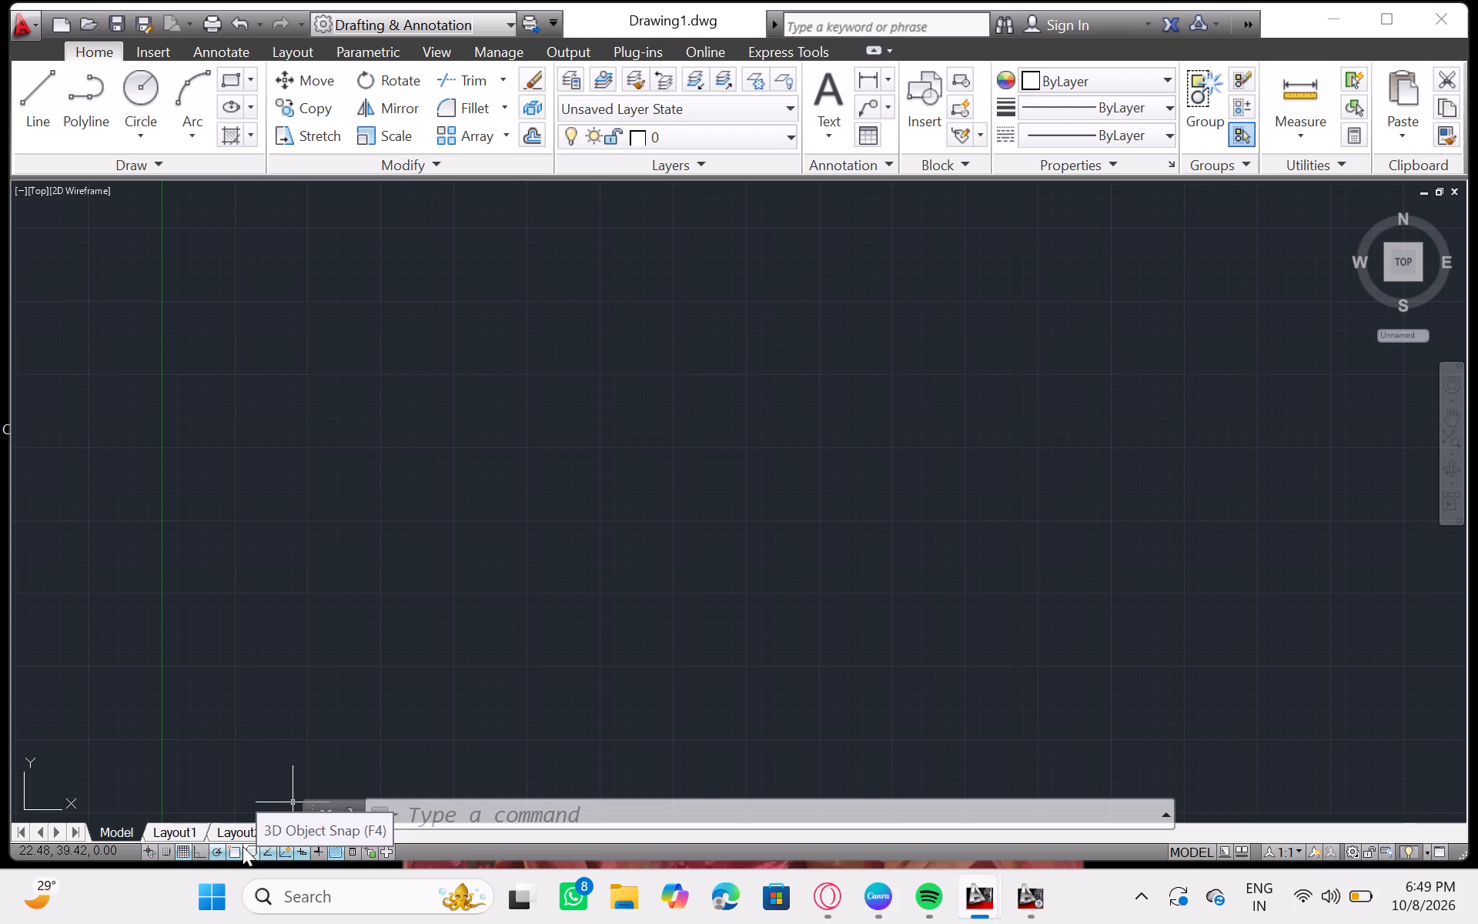
click(196, 859)
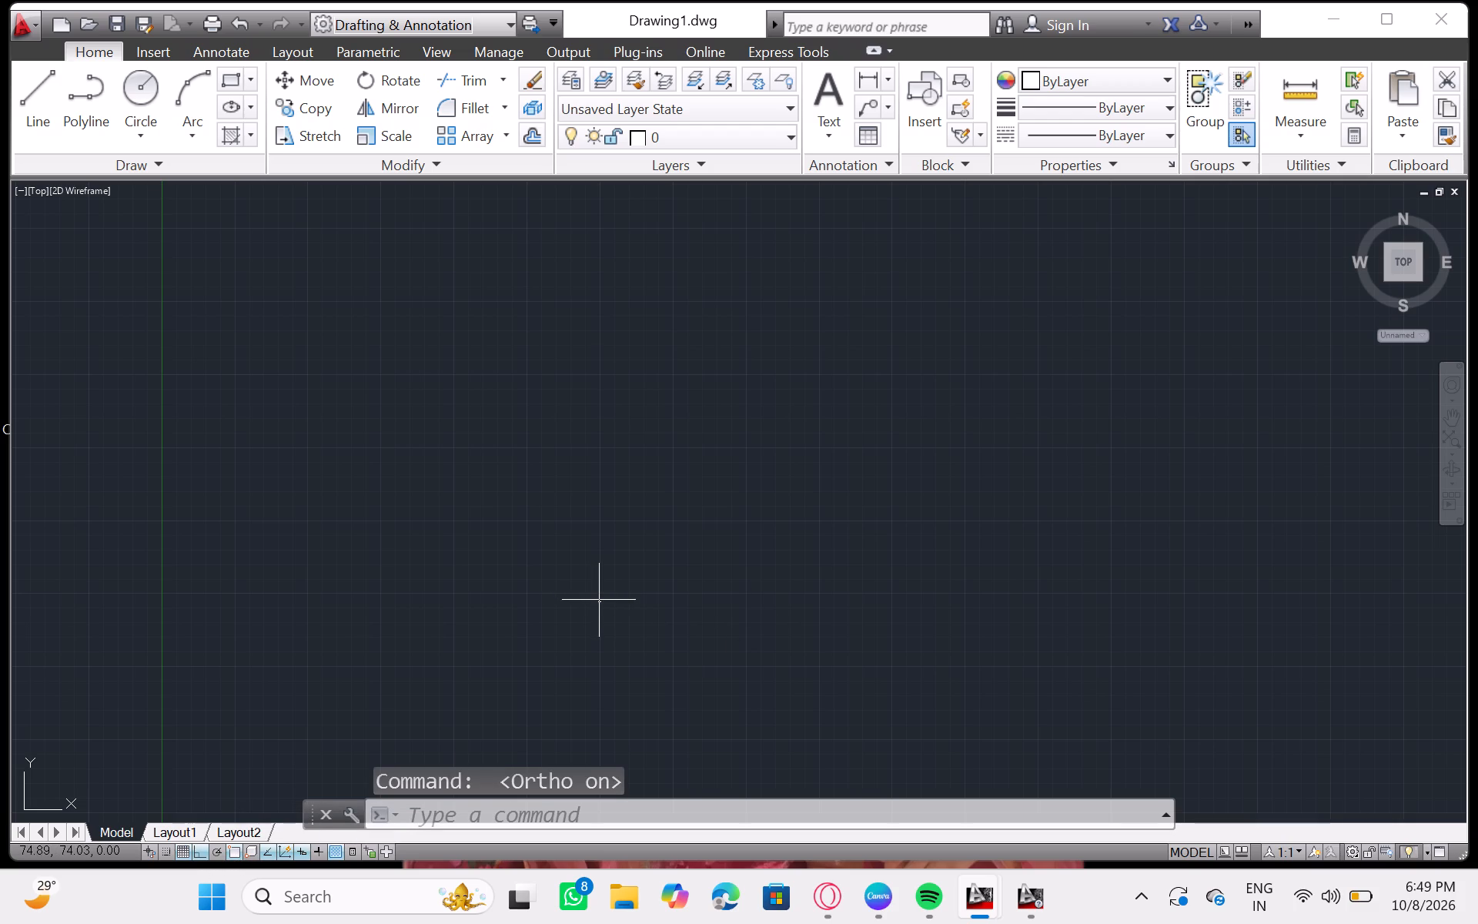
drag(654, 564, 652, 551)
drag(643, 545, 623, 508)
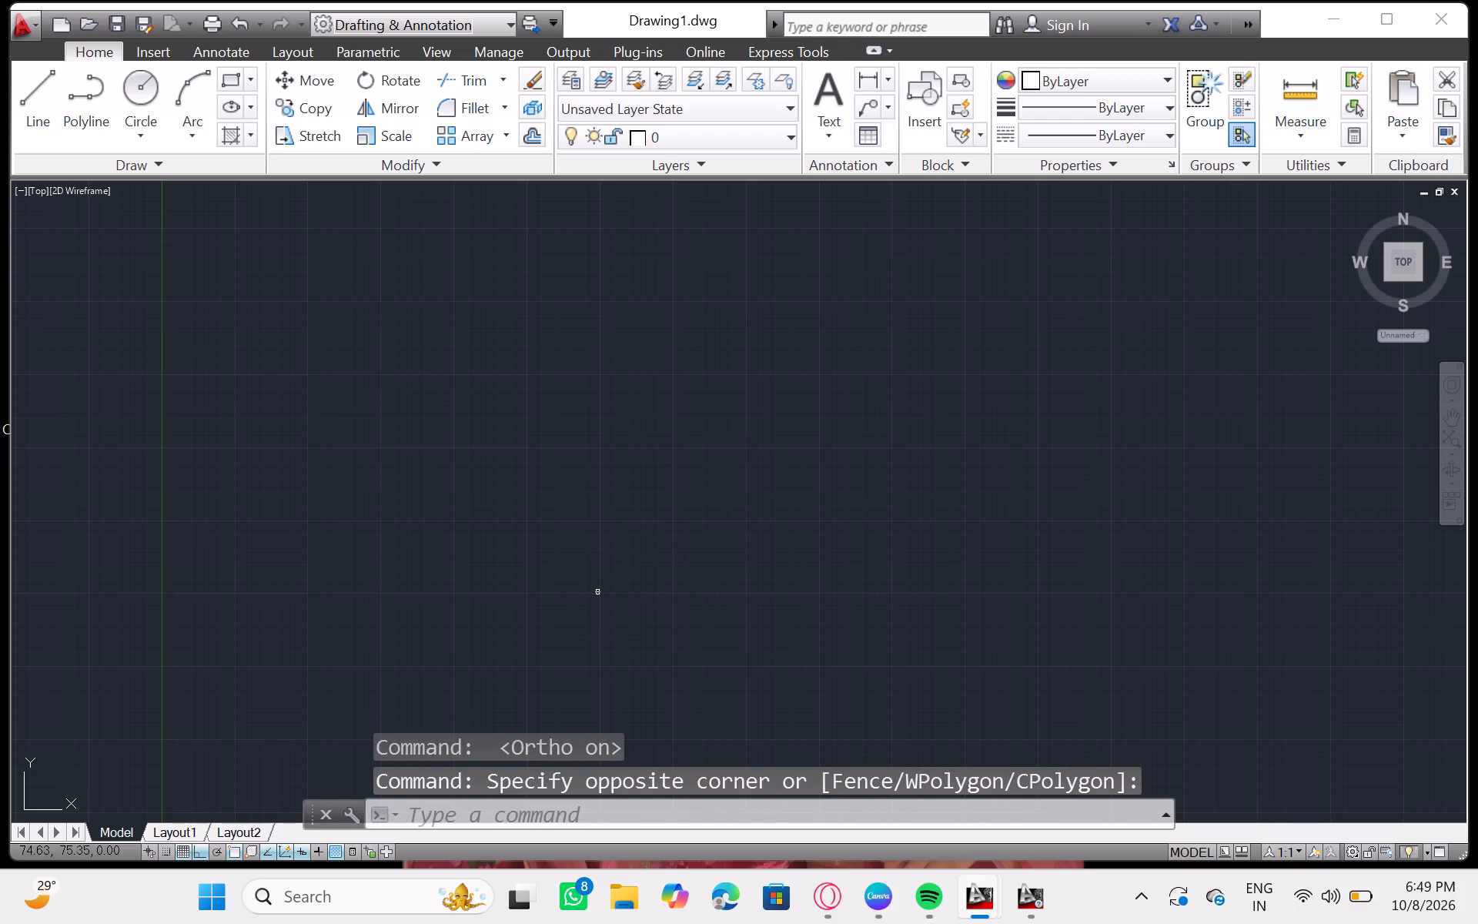
drag(597, 598, 1102, 615)
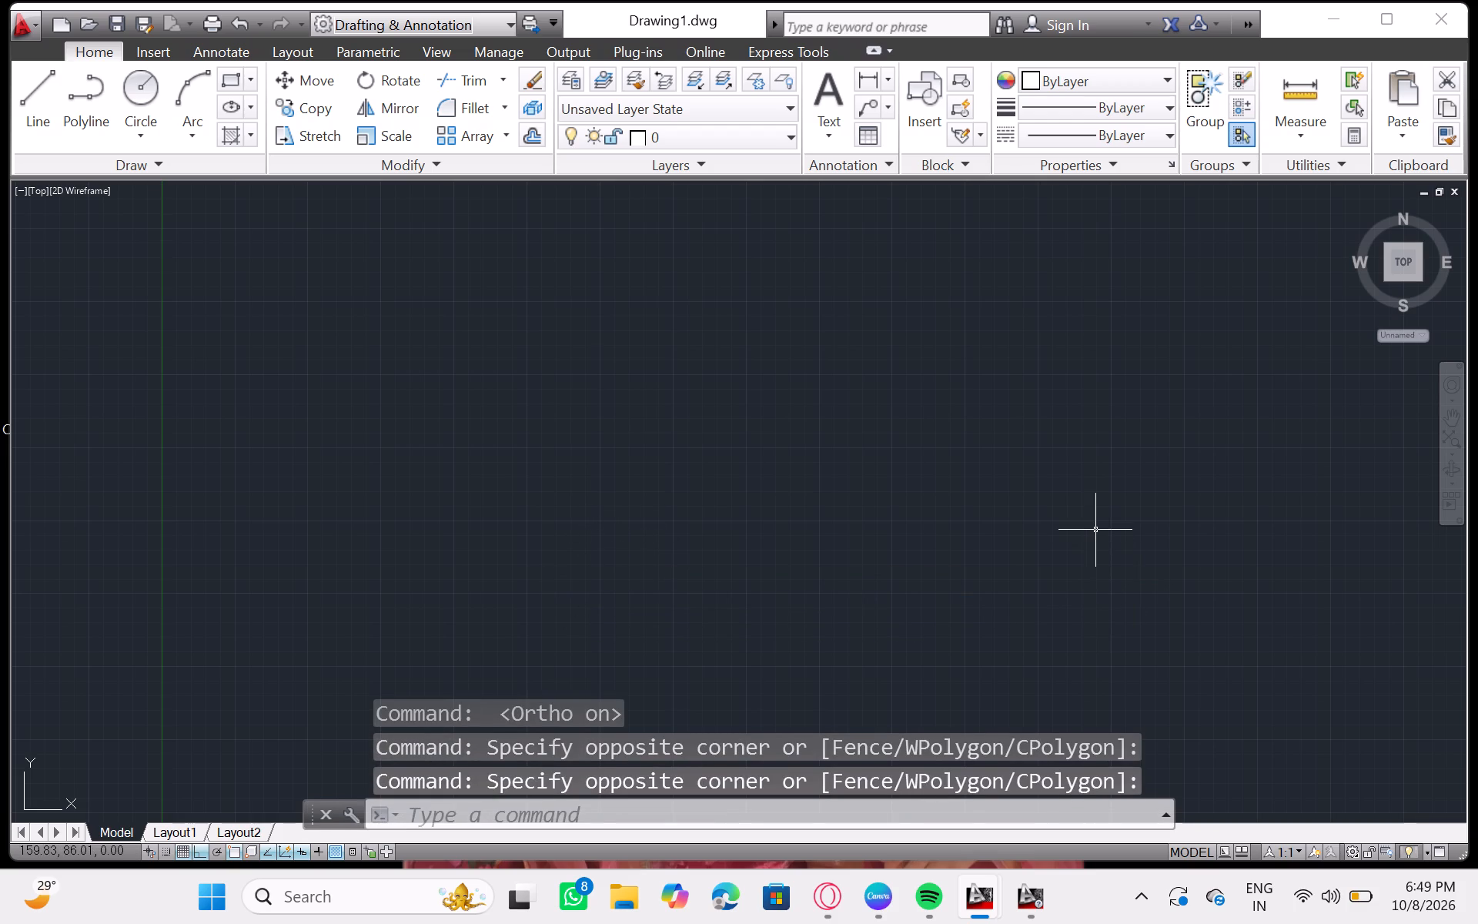
Draw a horizontal line as two collinear segments from about (61, 76) to about (148, 76).
key(l)
key(Return)
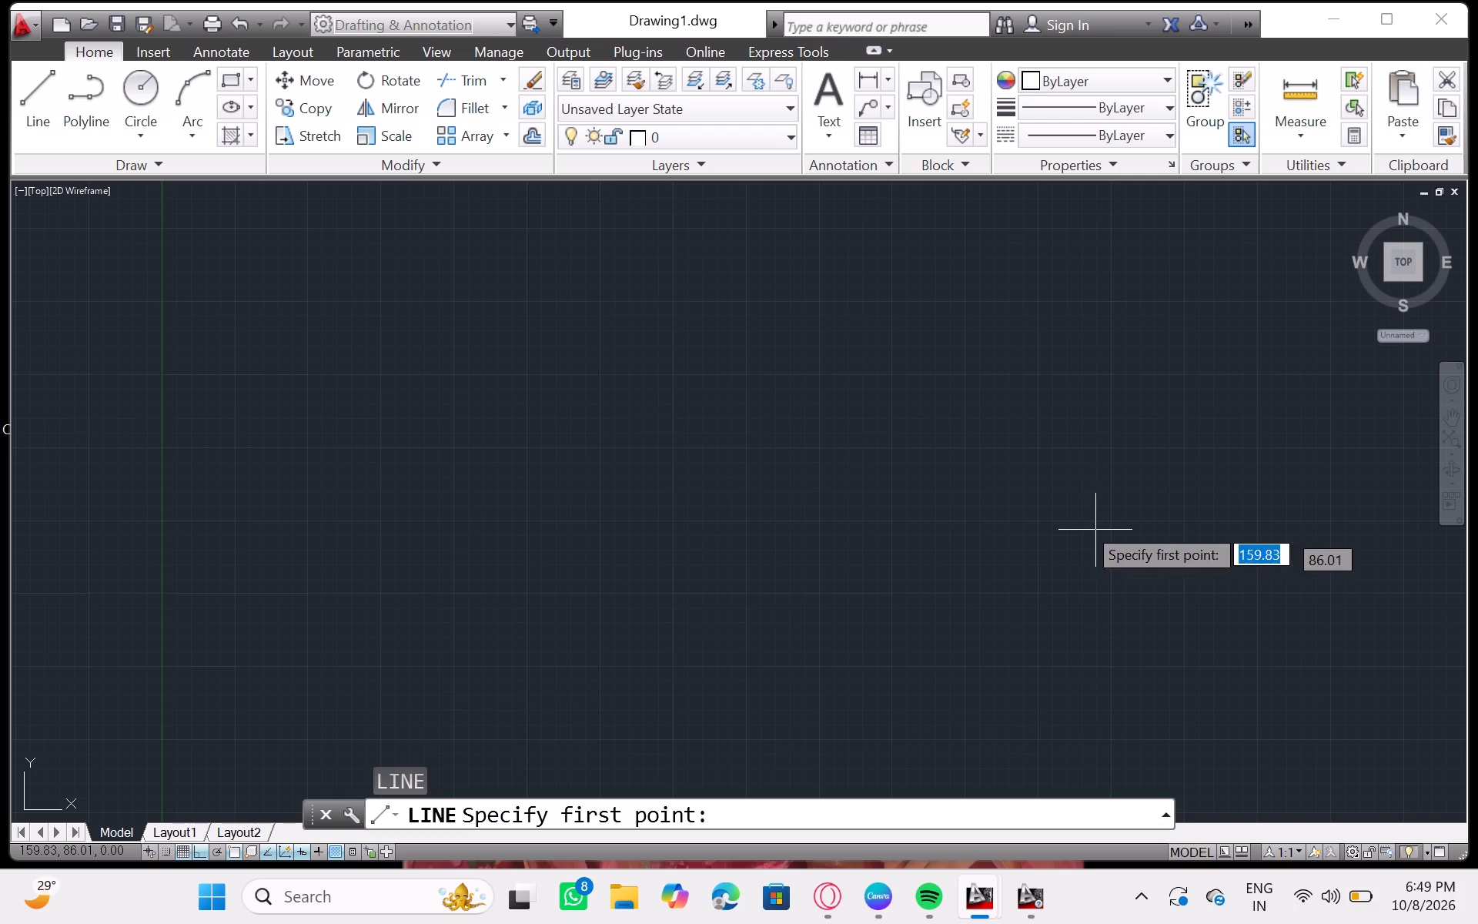
scroll(433, 285, right, 1)
scroll(430, 290, left, 1)
scroll(416, 345, right, 1)
scroll(415, 350, left, 1)
scroll(436, 527, right, 1)
scroll(436, 527, left, 1)
drag(517, 588, 677, 618)
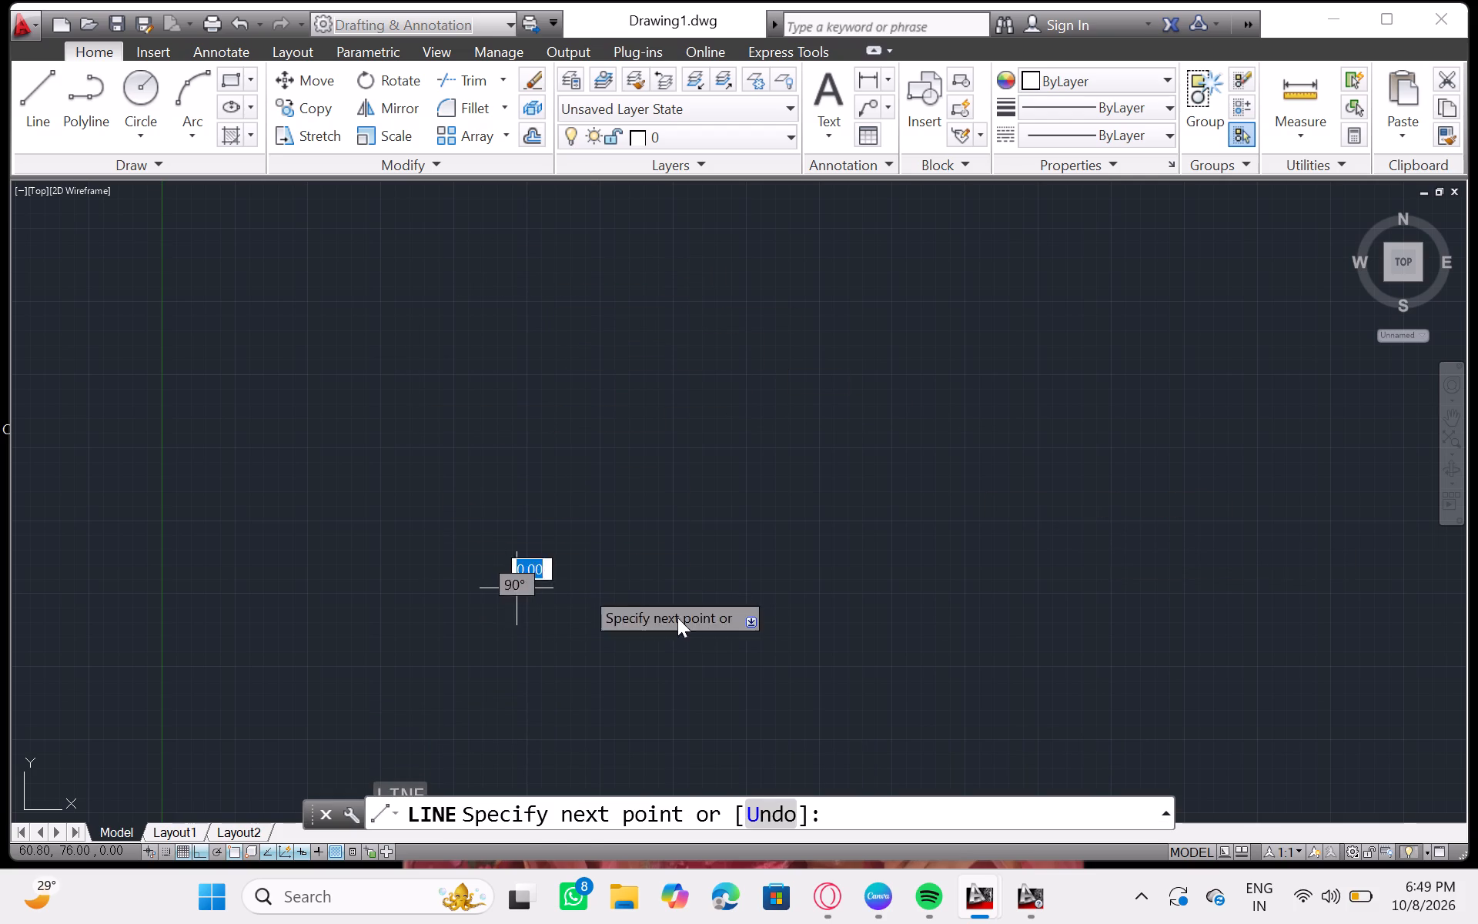
drag(677, 618, 721, 620)
click(749, 601)
click(1025, 557)
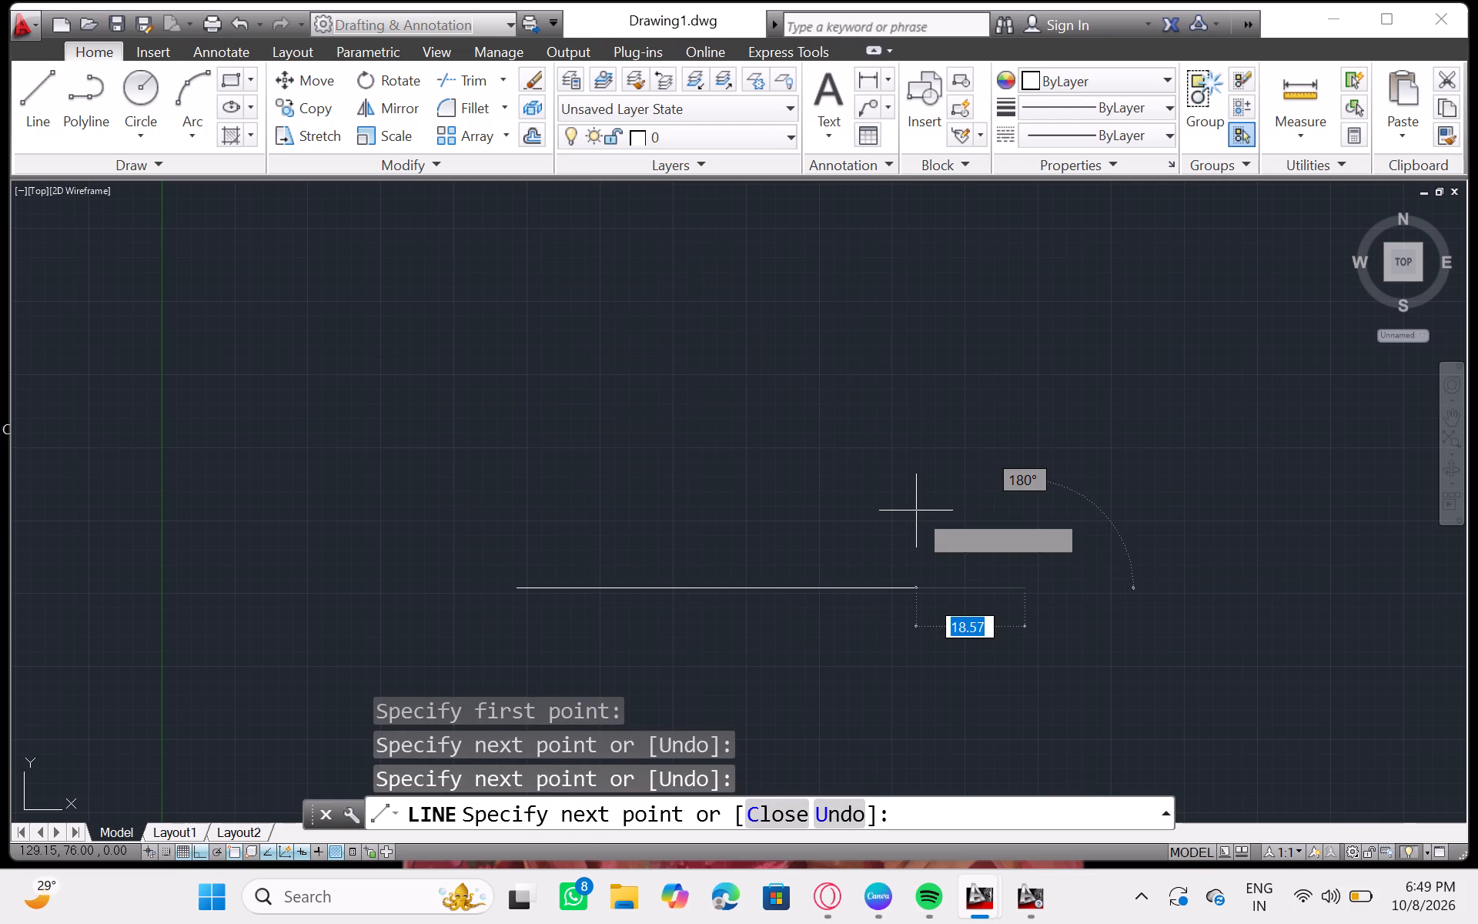
key(Return)
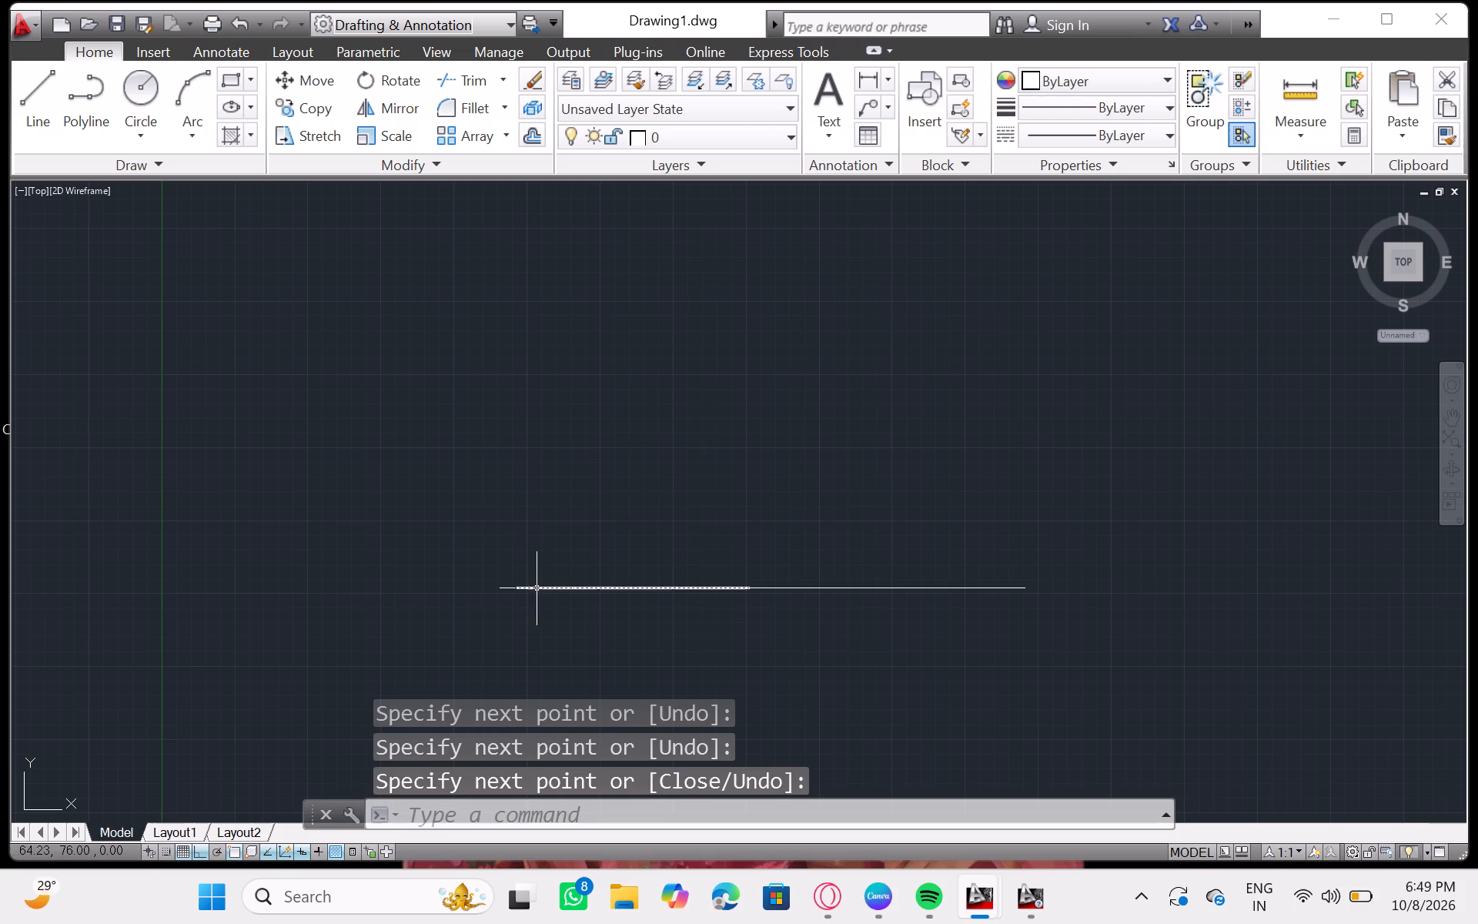
Draw a vertical line upward from just above the horizontal line's left end.
drag(520, 590, 547, 487)
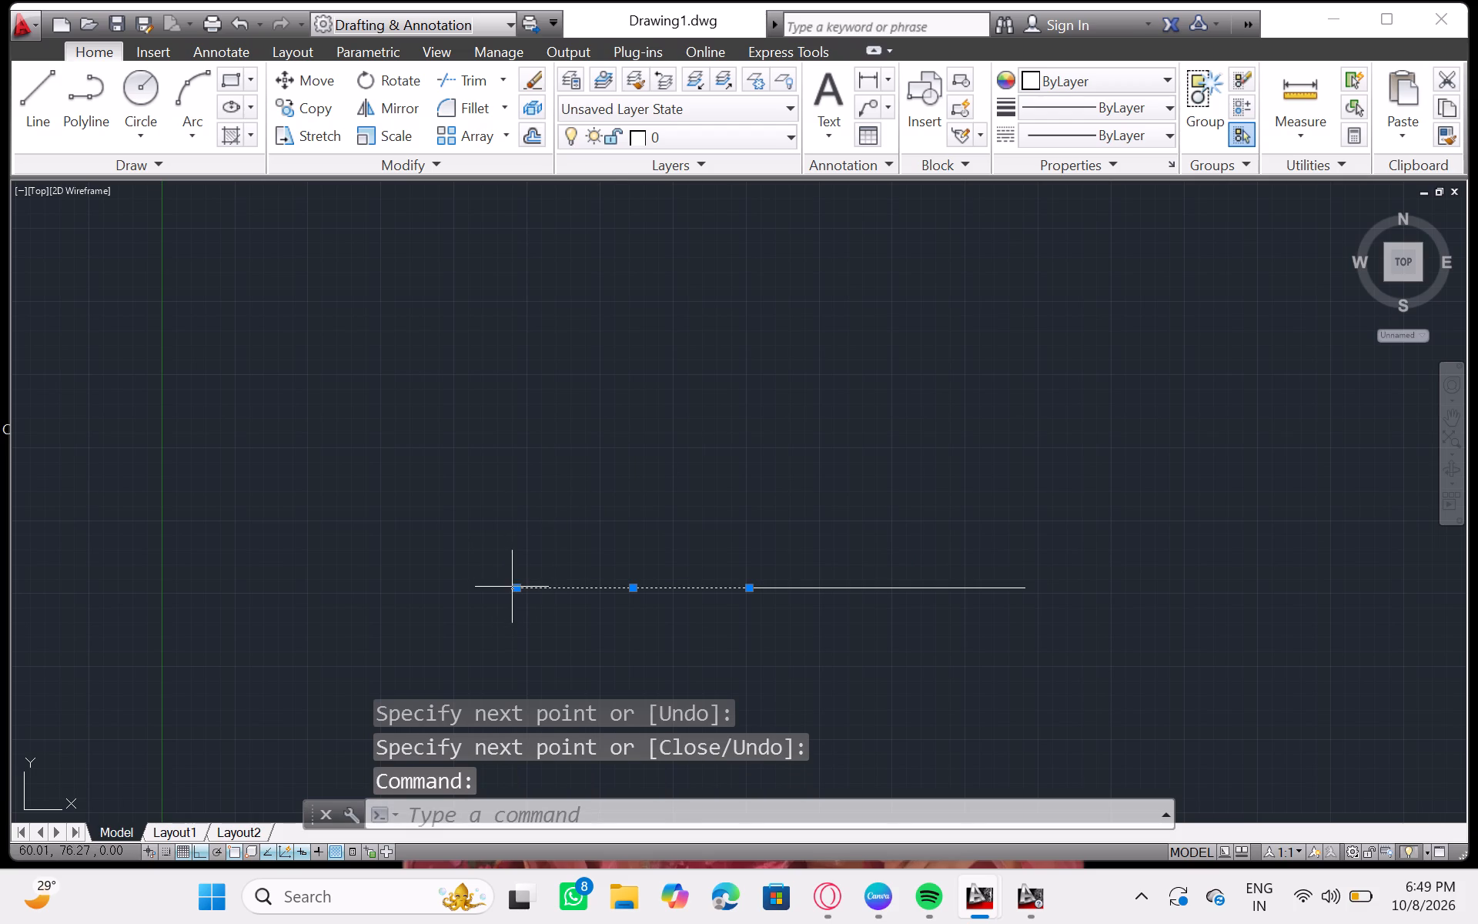
drag(512, 587, 545, 408)
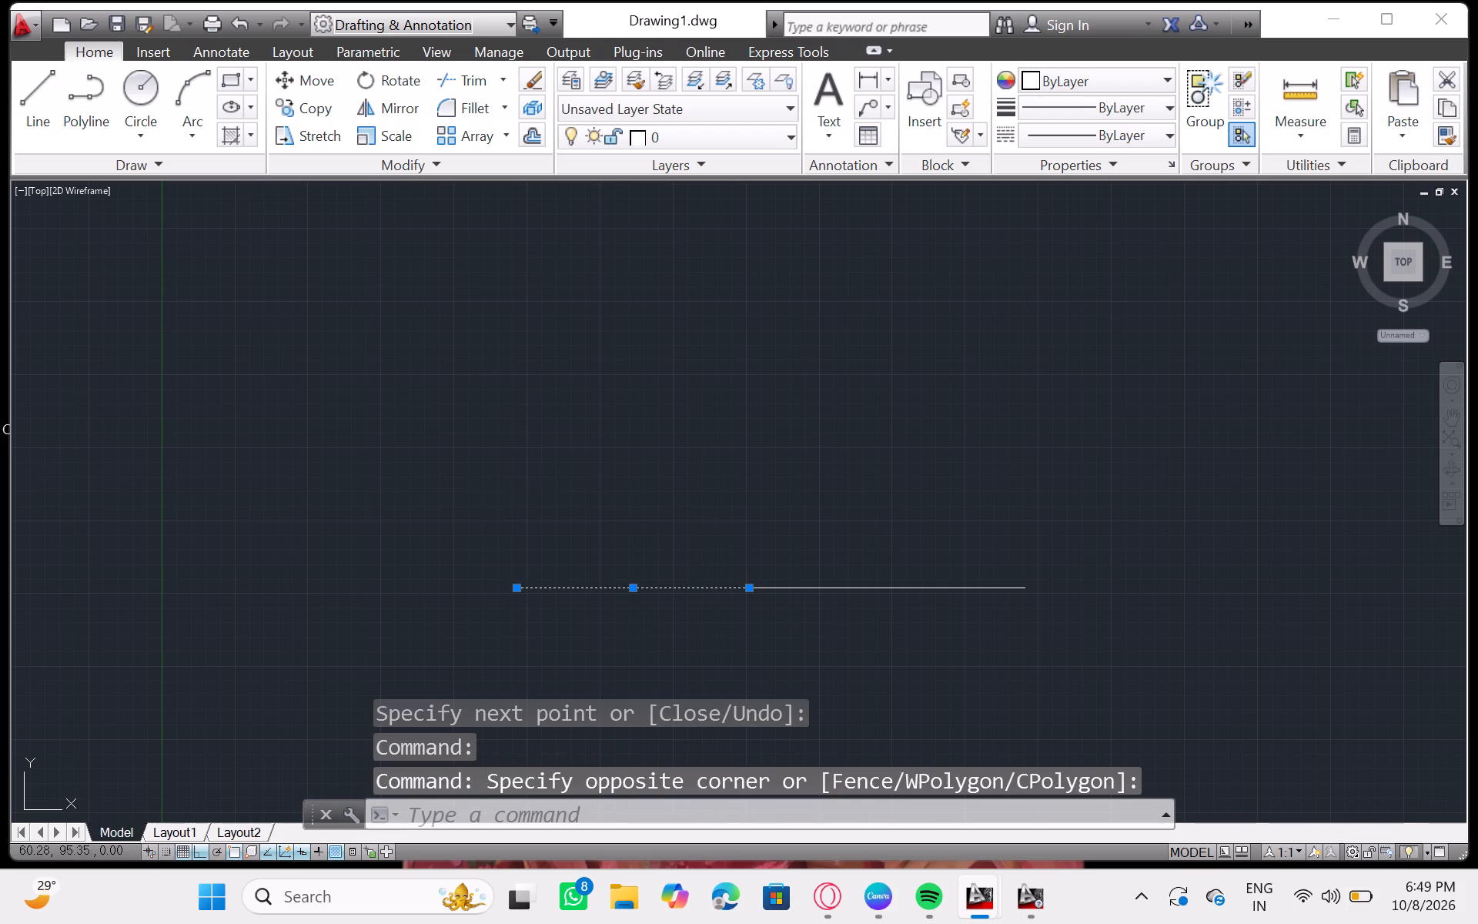
key(l)
key(Return)
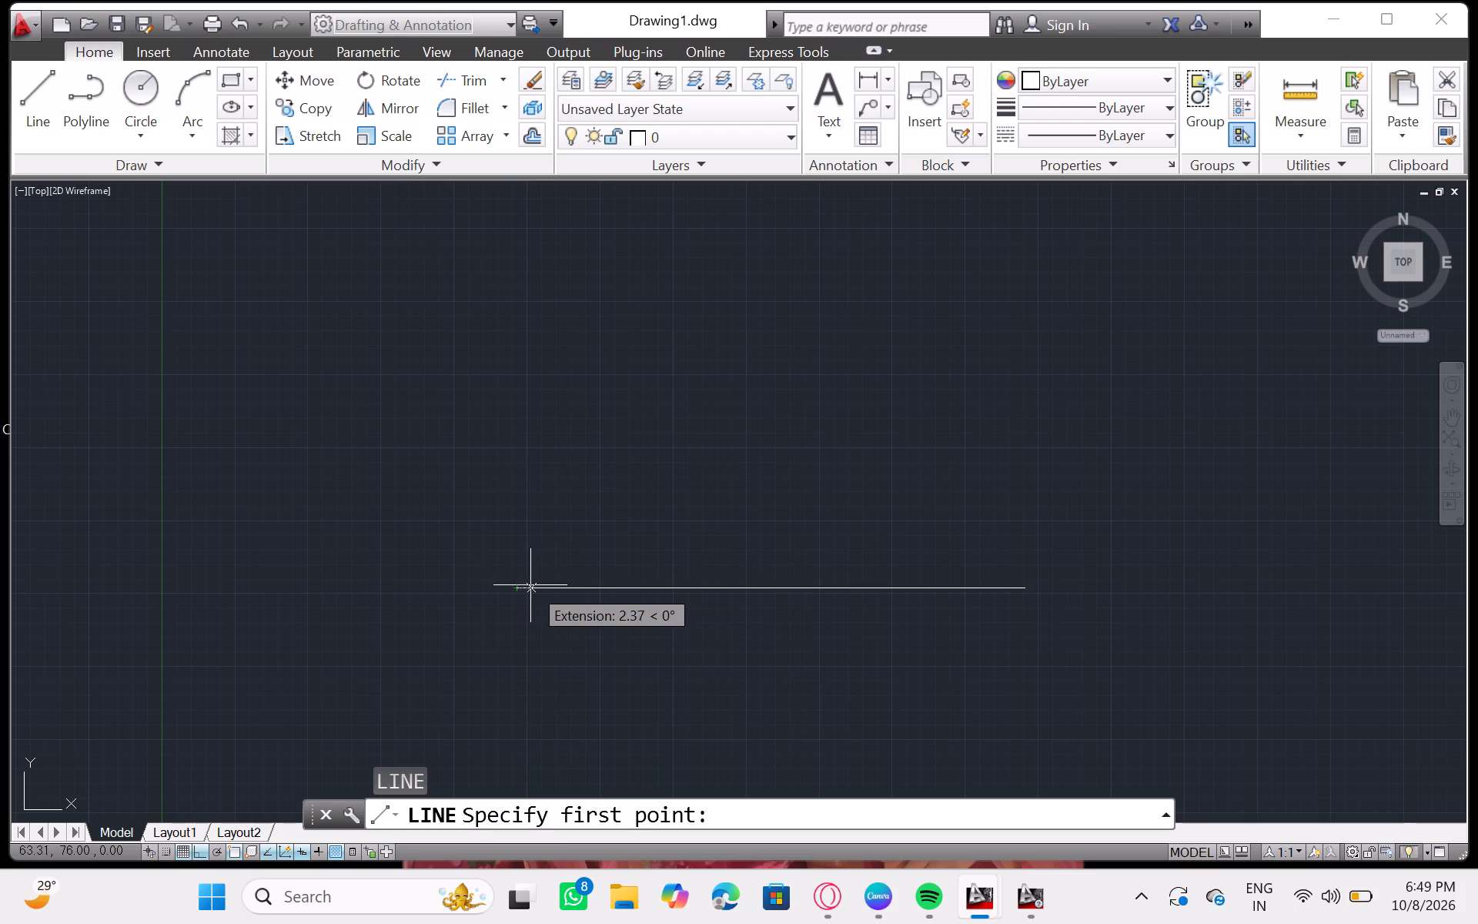
drag(515, 577, 582, 216)
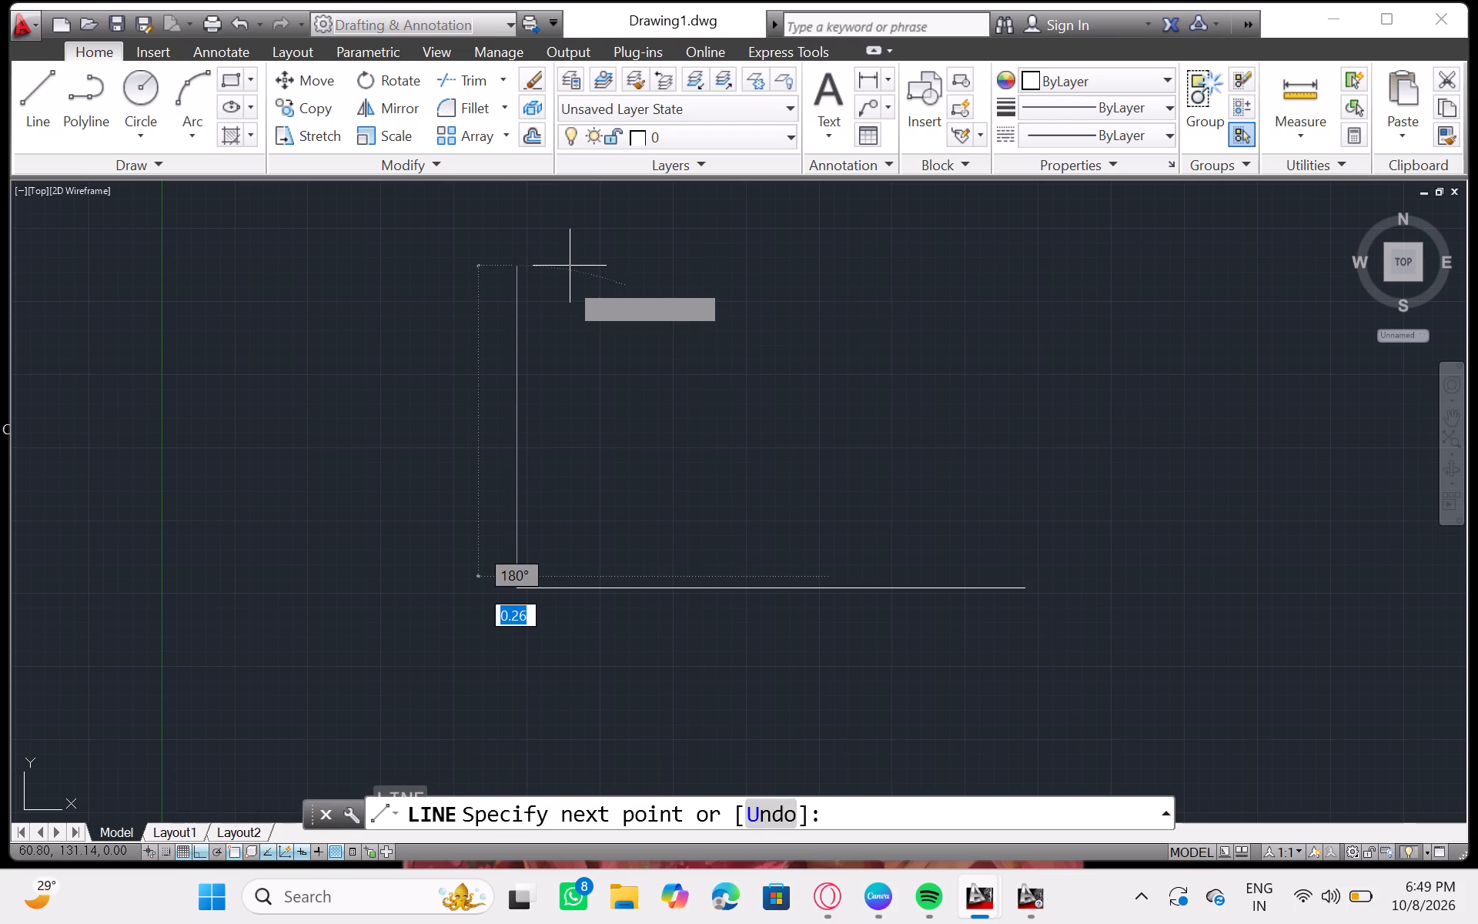
drag(582, 216, 583, 212)
click(584, 206)
key(Return)
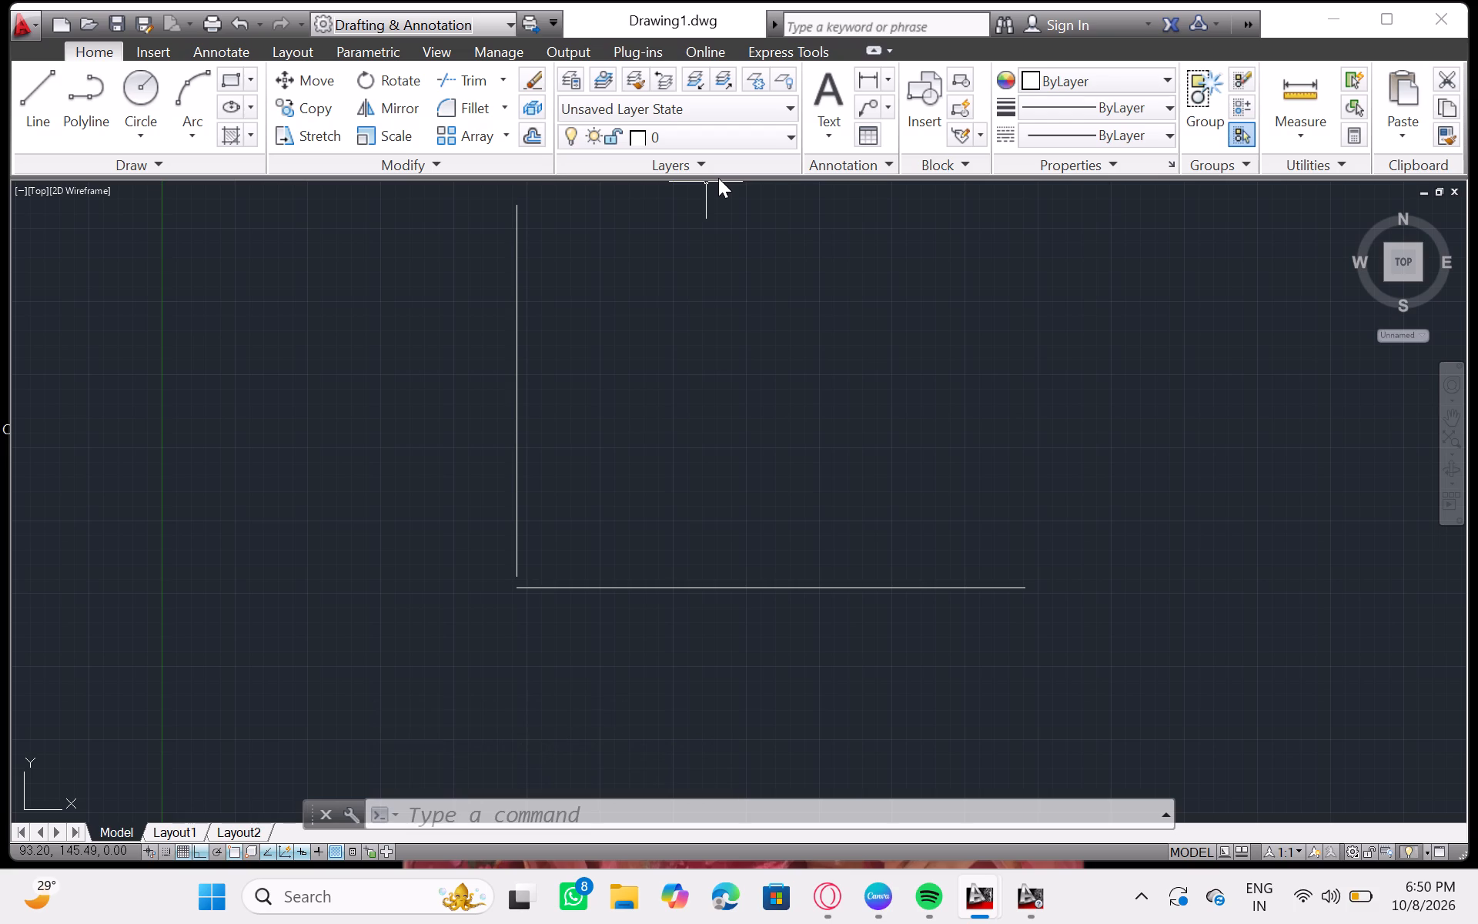
Start the Circle command for a new circle.
key(c)
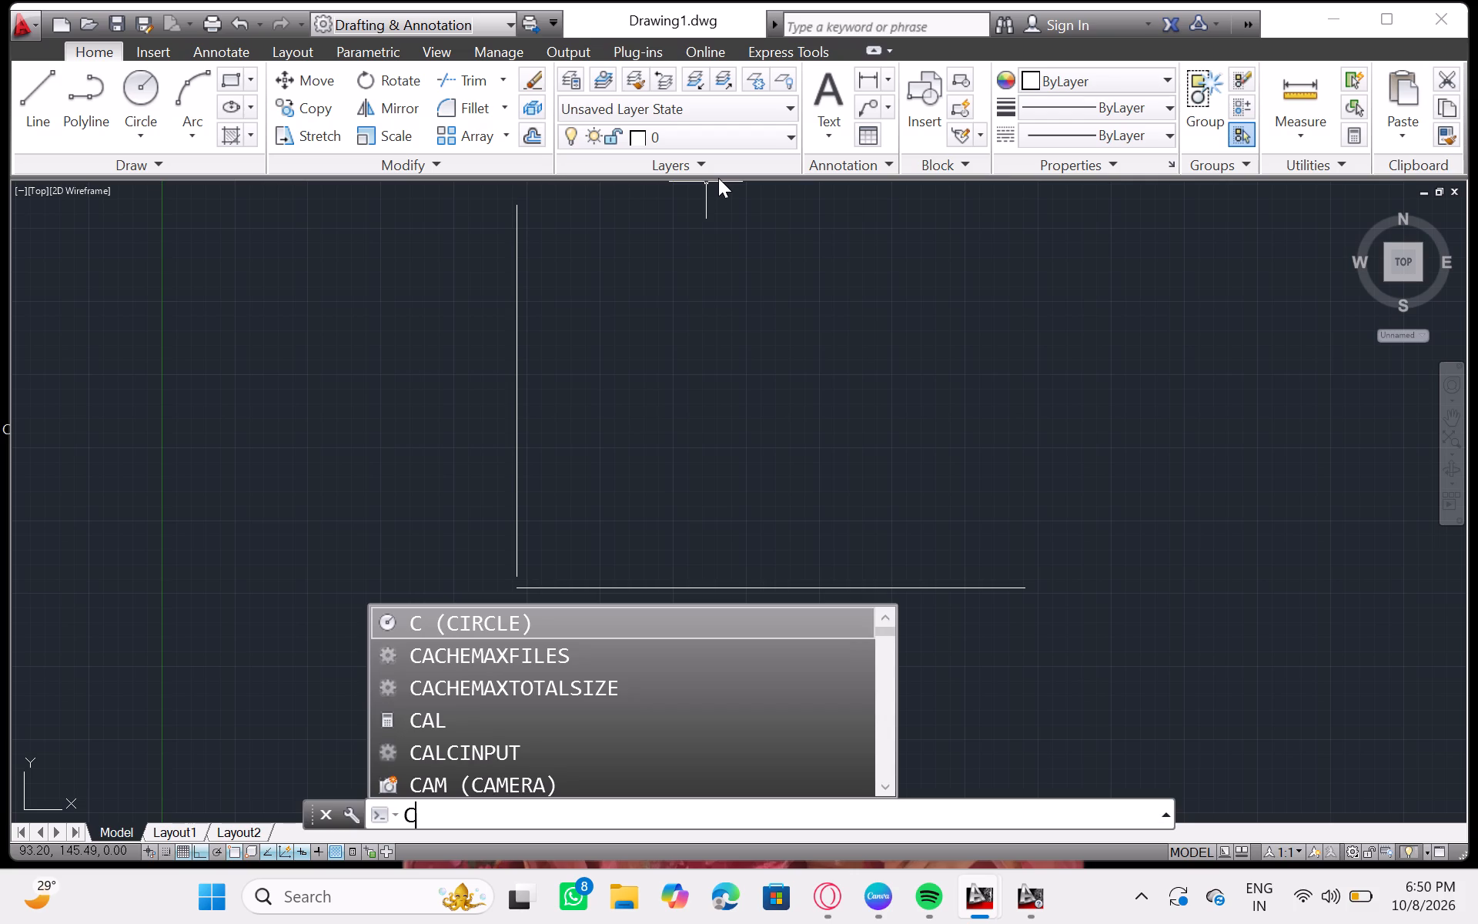
key(Return)
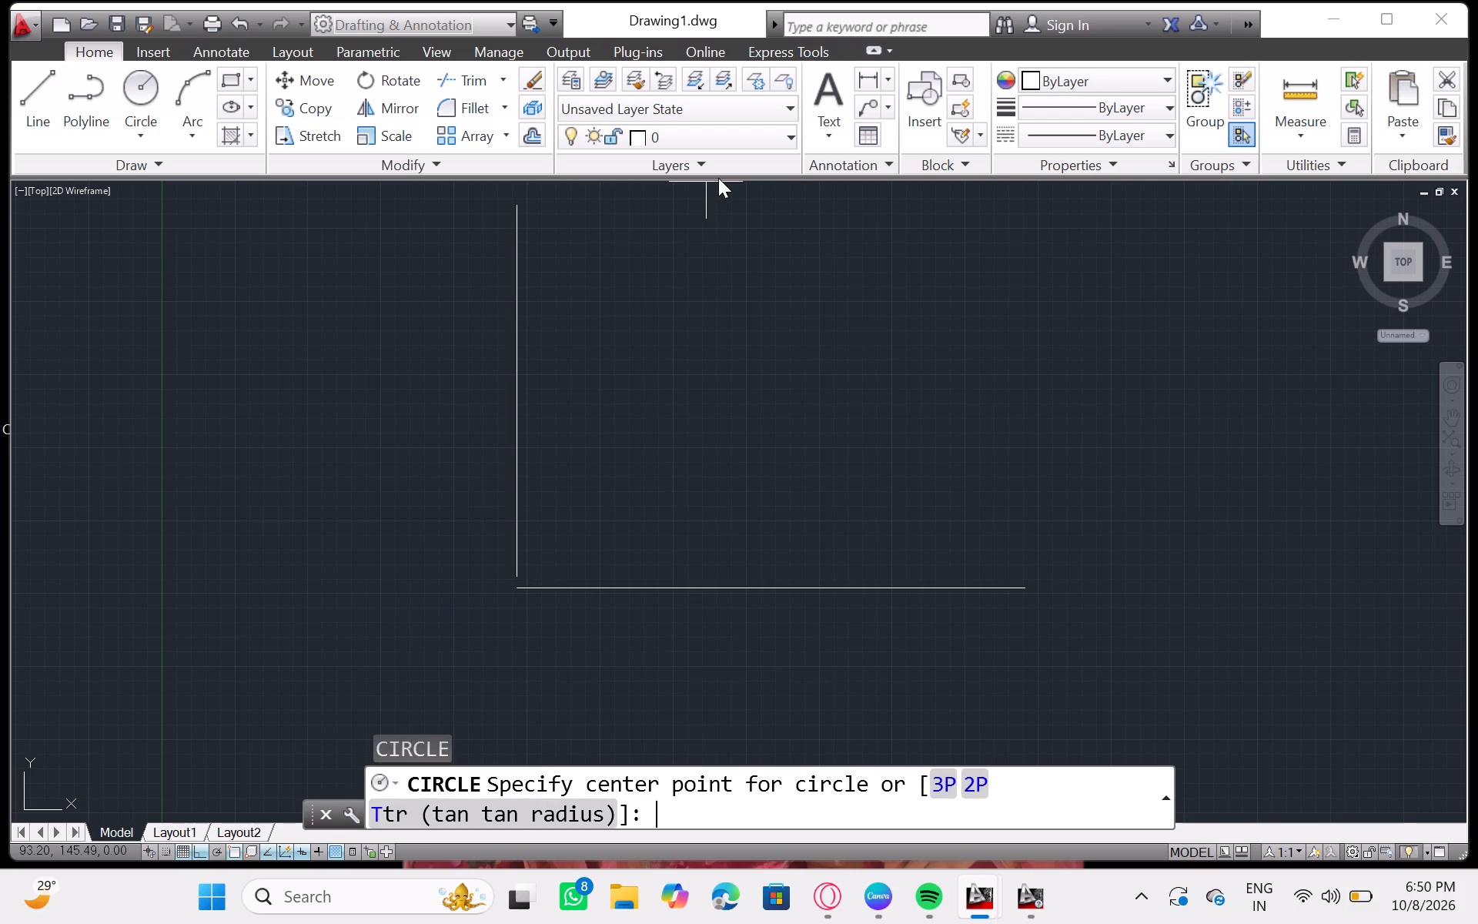
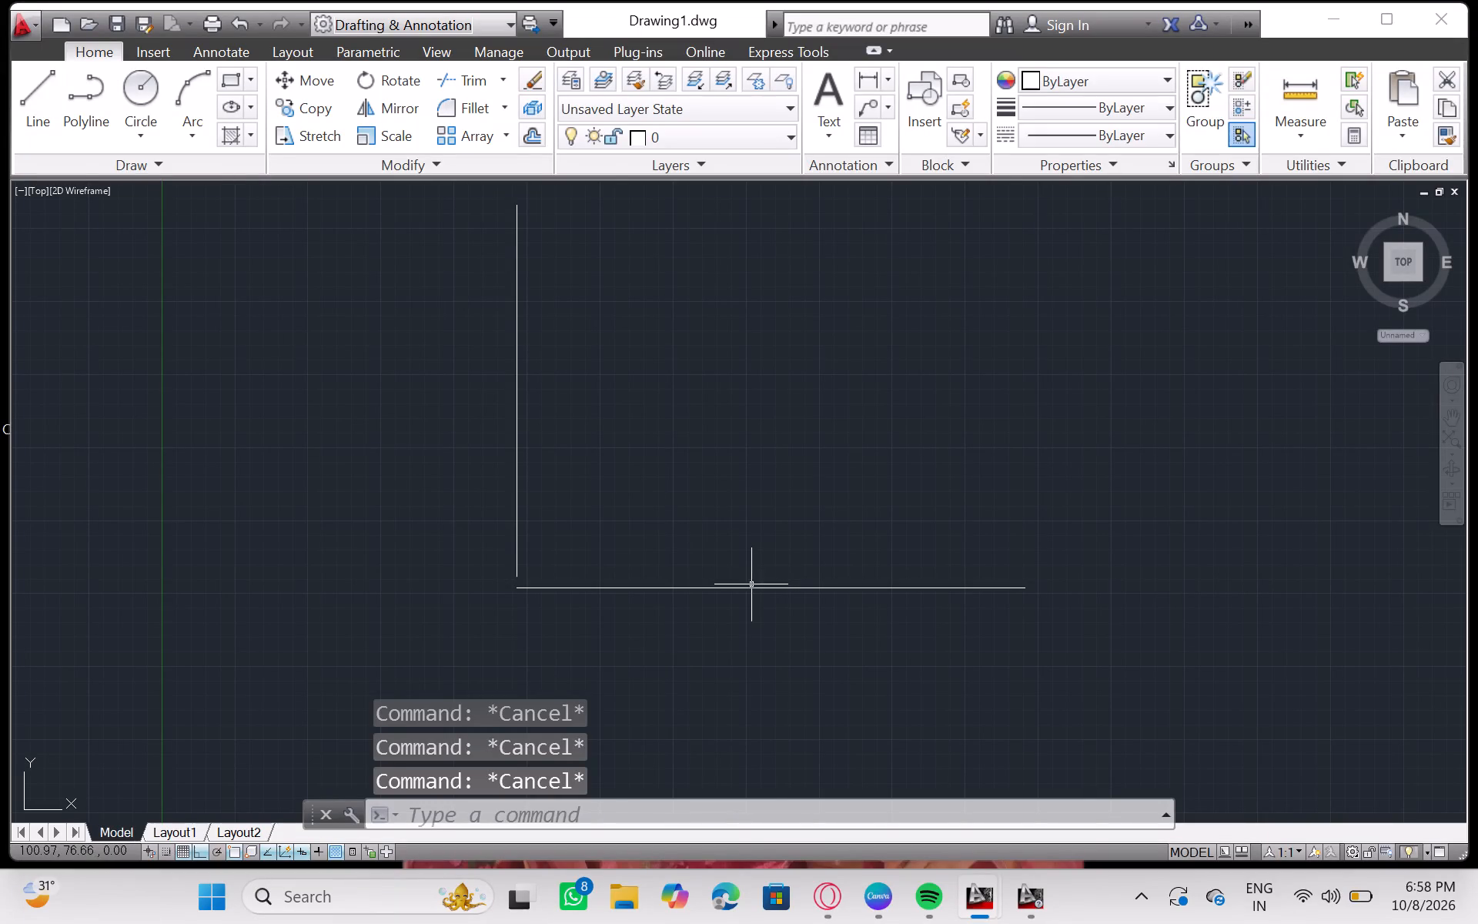
Erase both collinear horizontal line segments and the vertical line, leaving the drawing area clear.
click(751, 589)
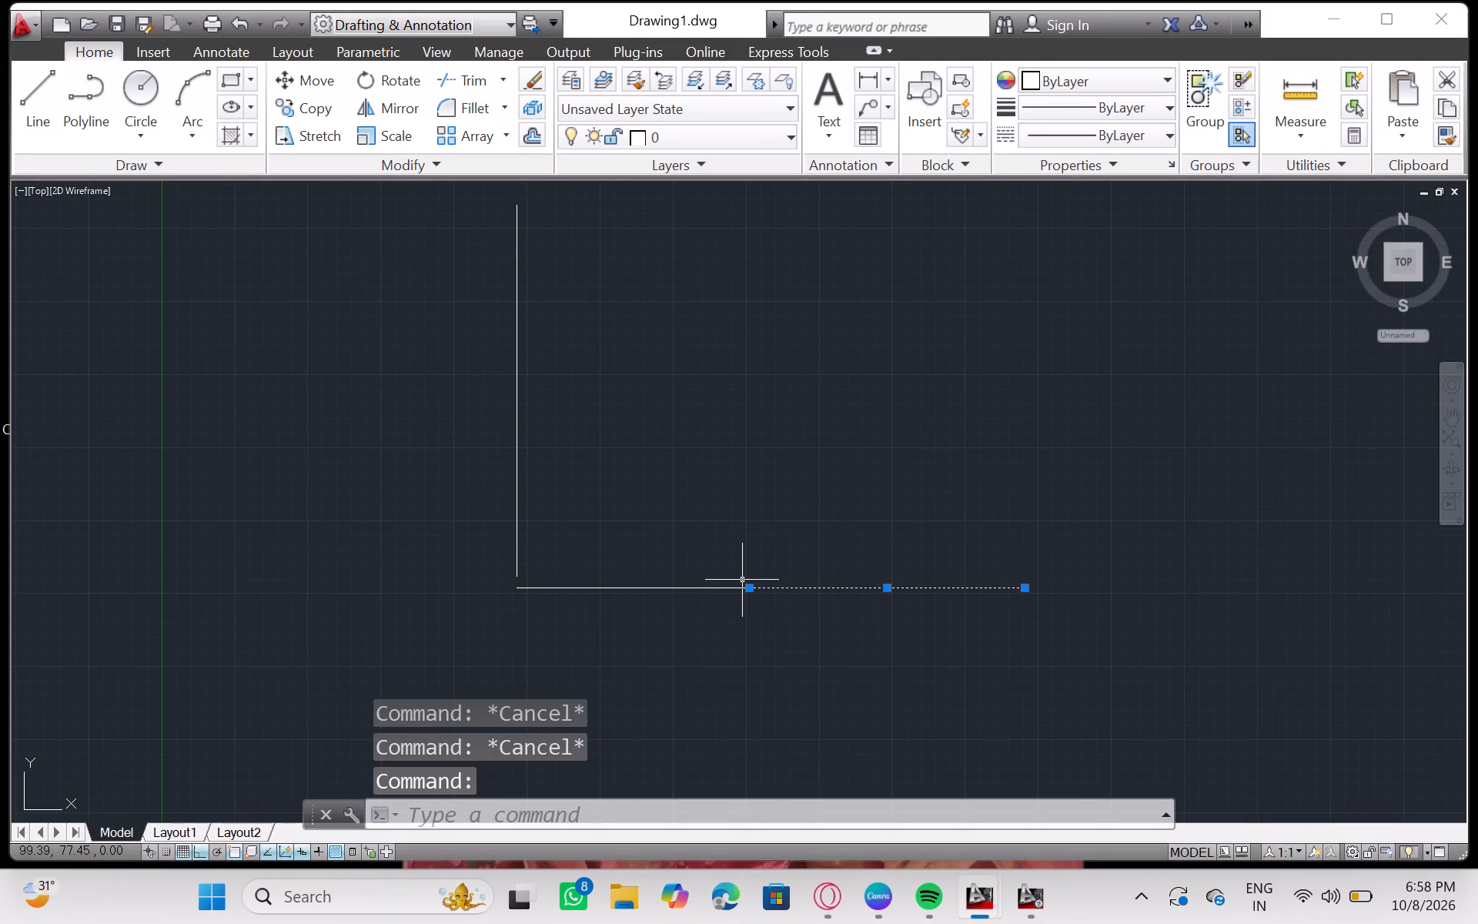
key(Delete)
click(722, 584)
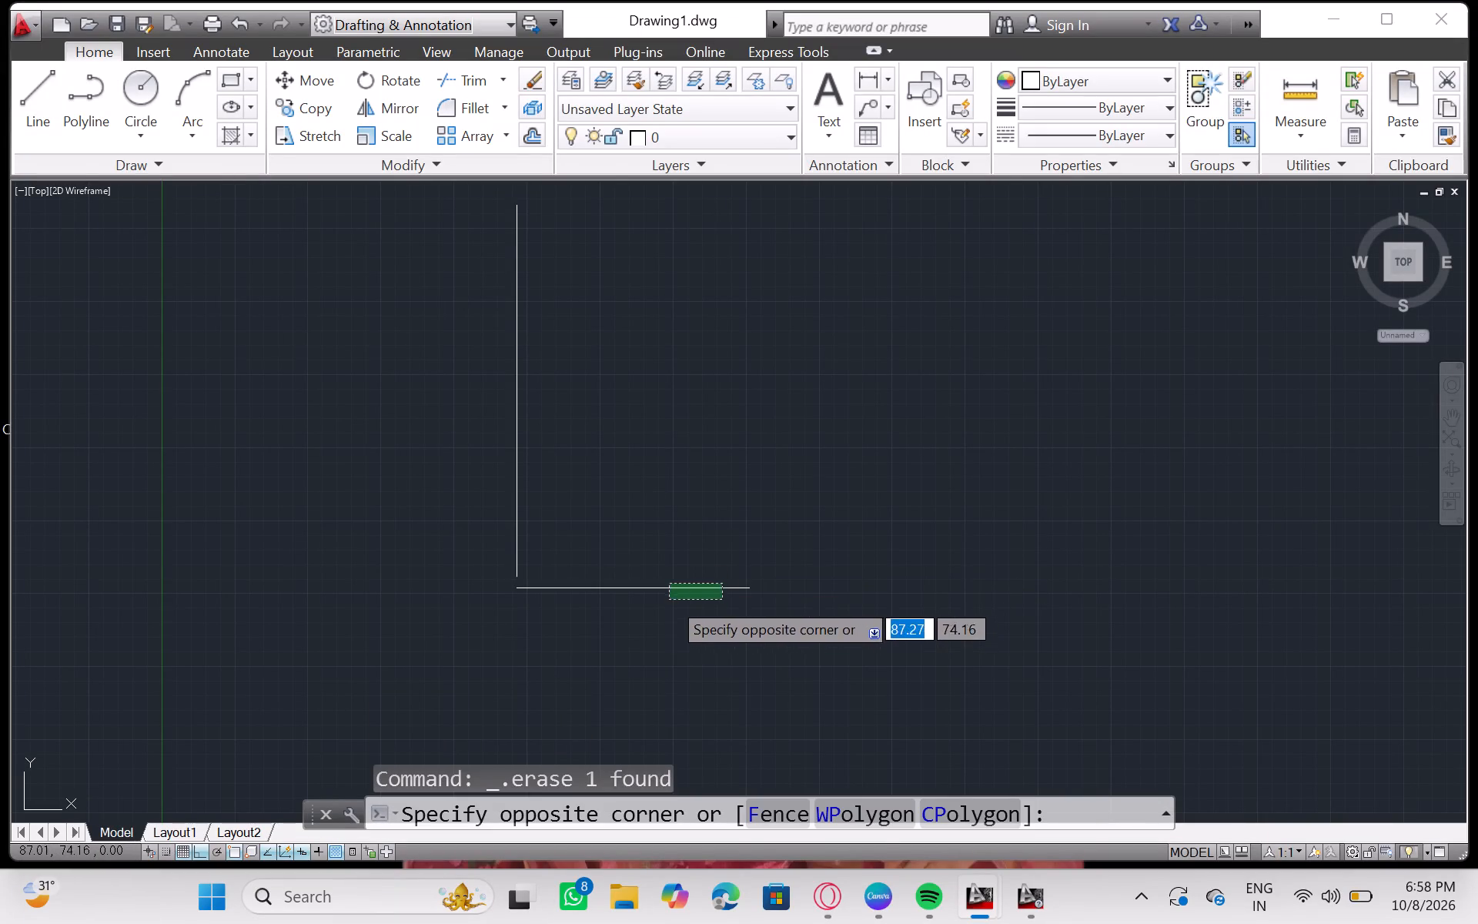
click(670, 599)
key(Delete)
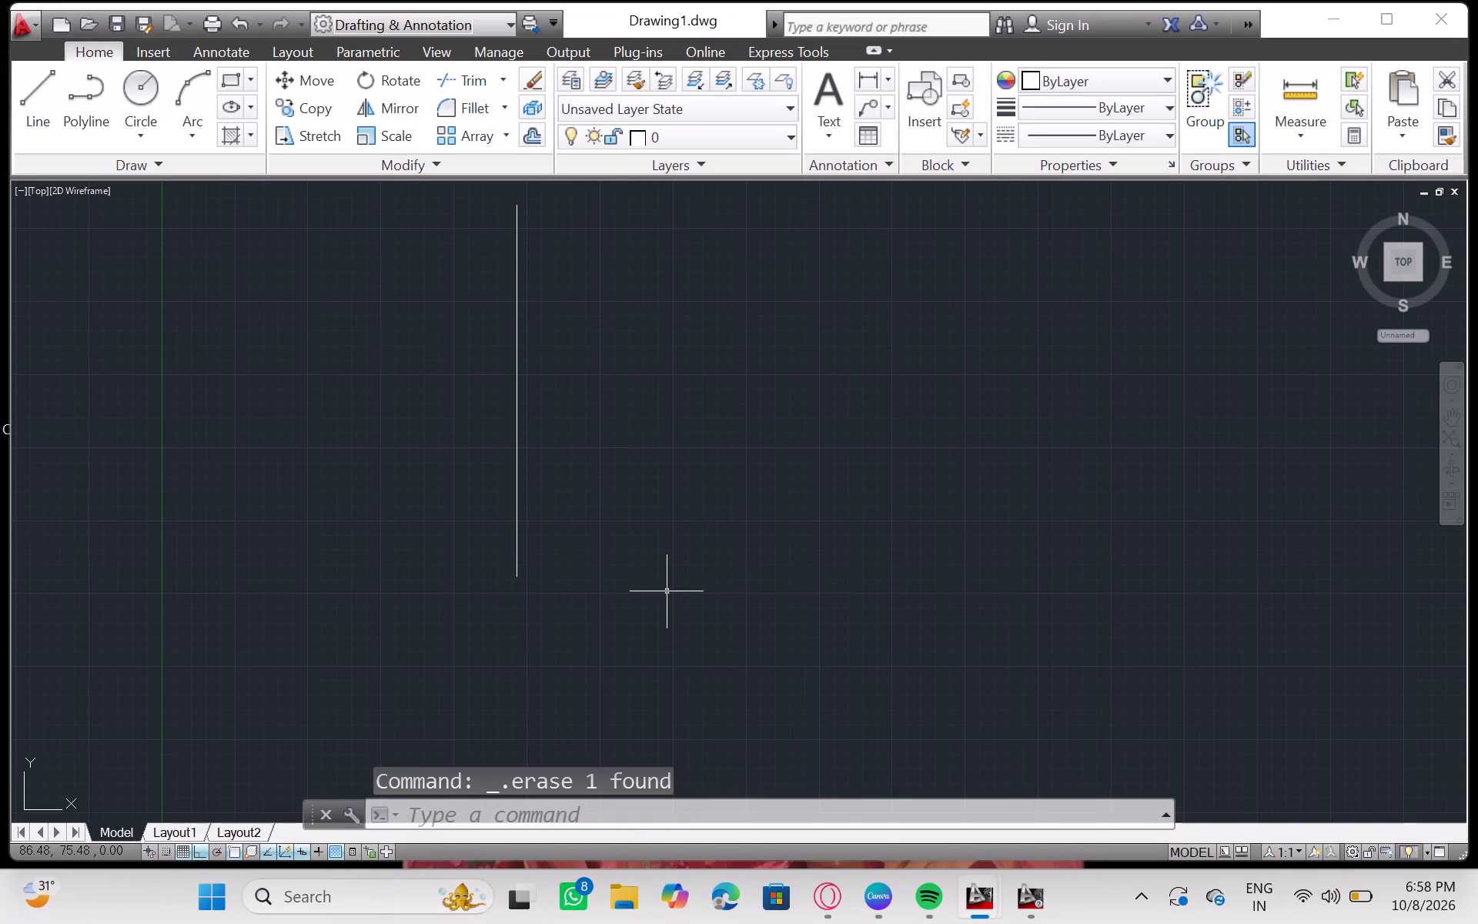
click(517, 490)
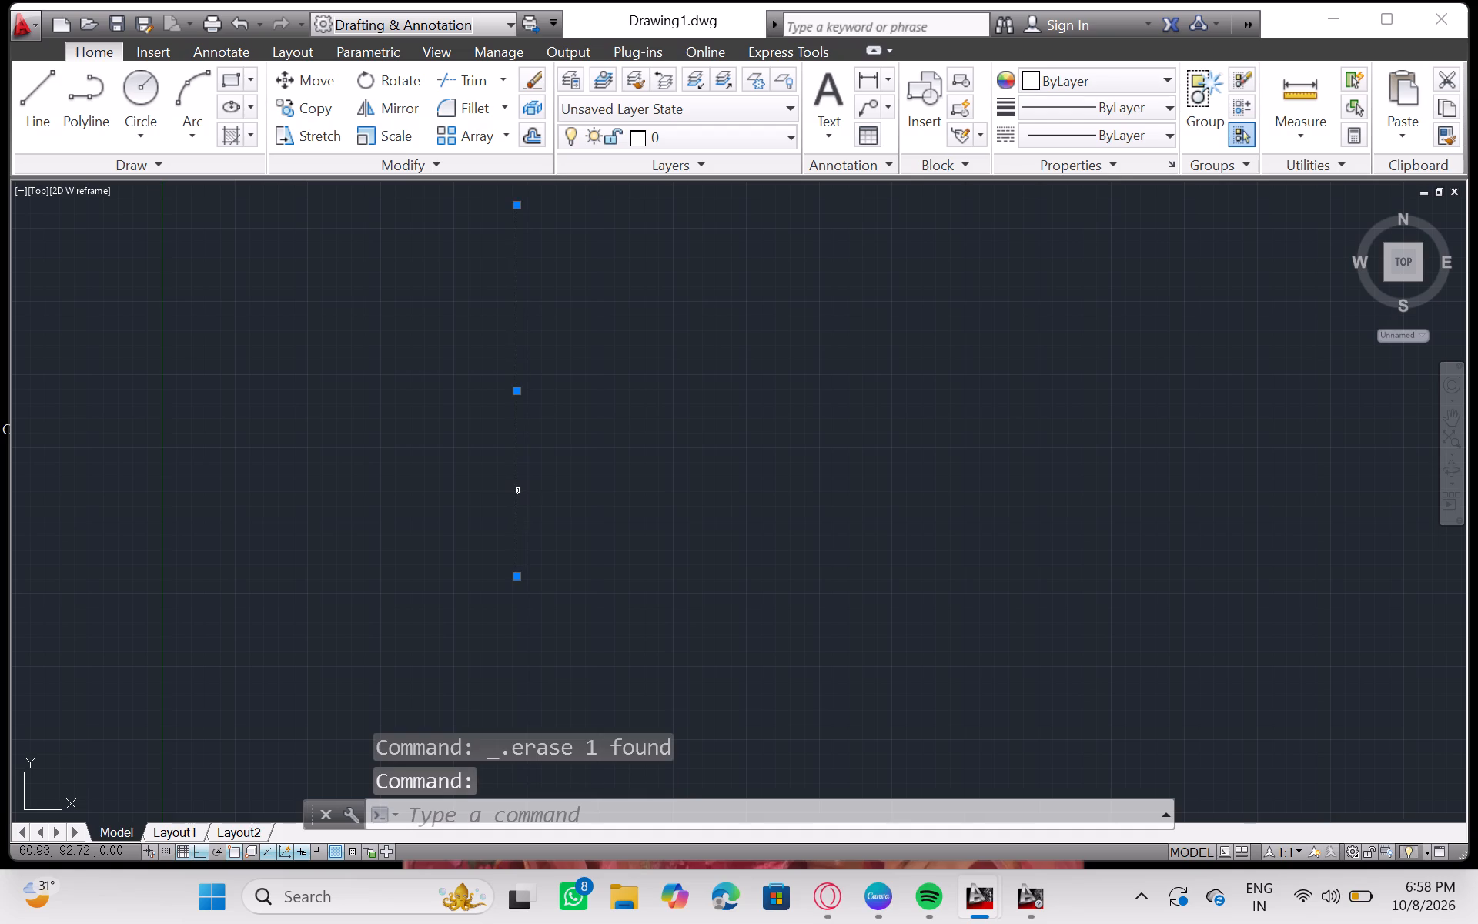
key(Delete)
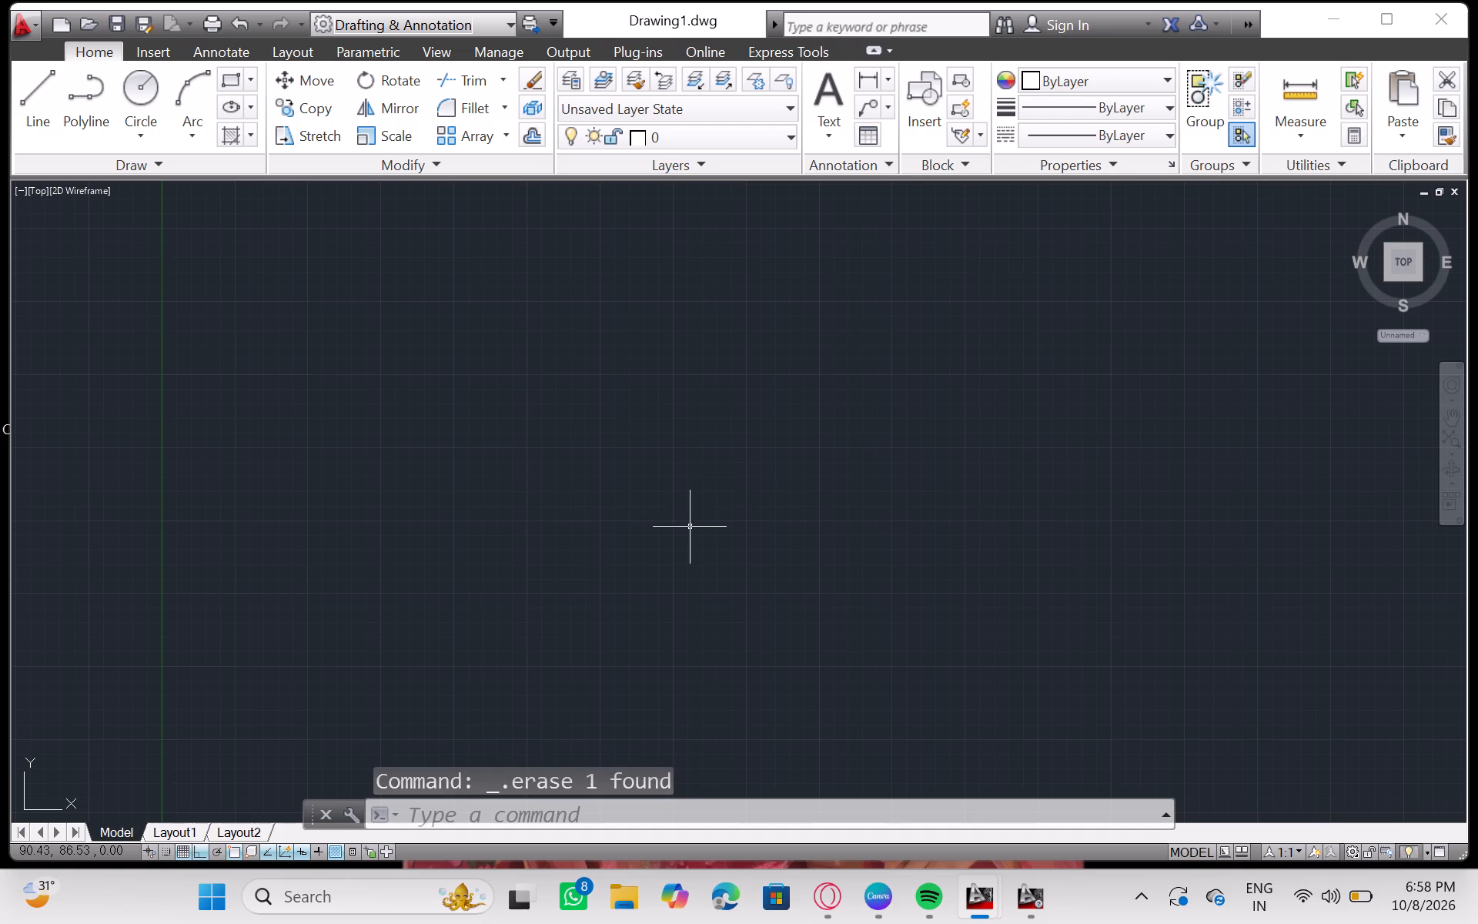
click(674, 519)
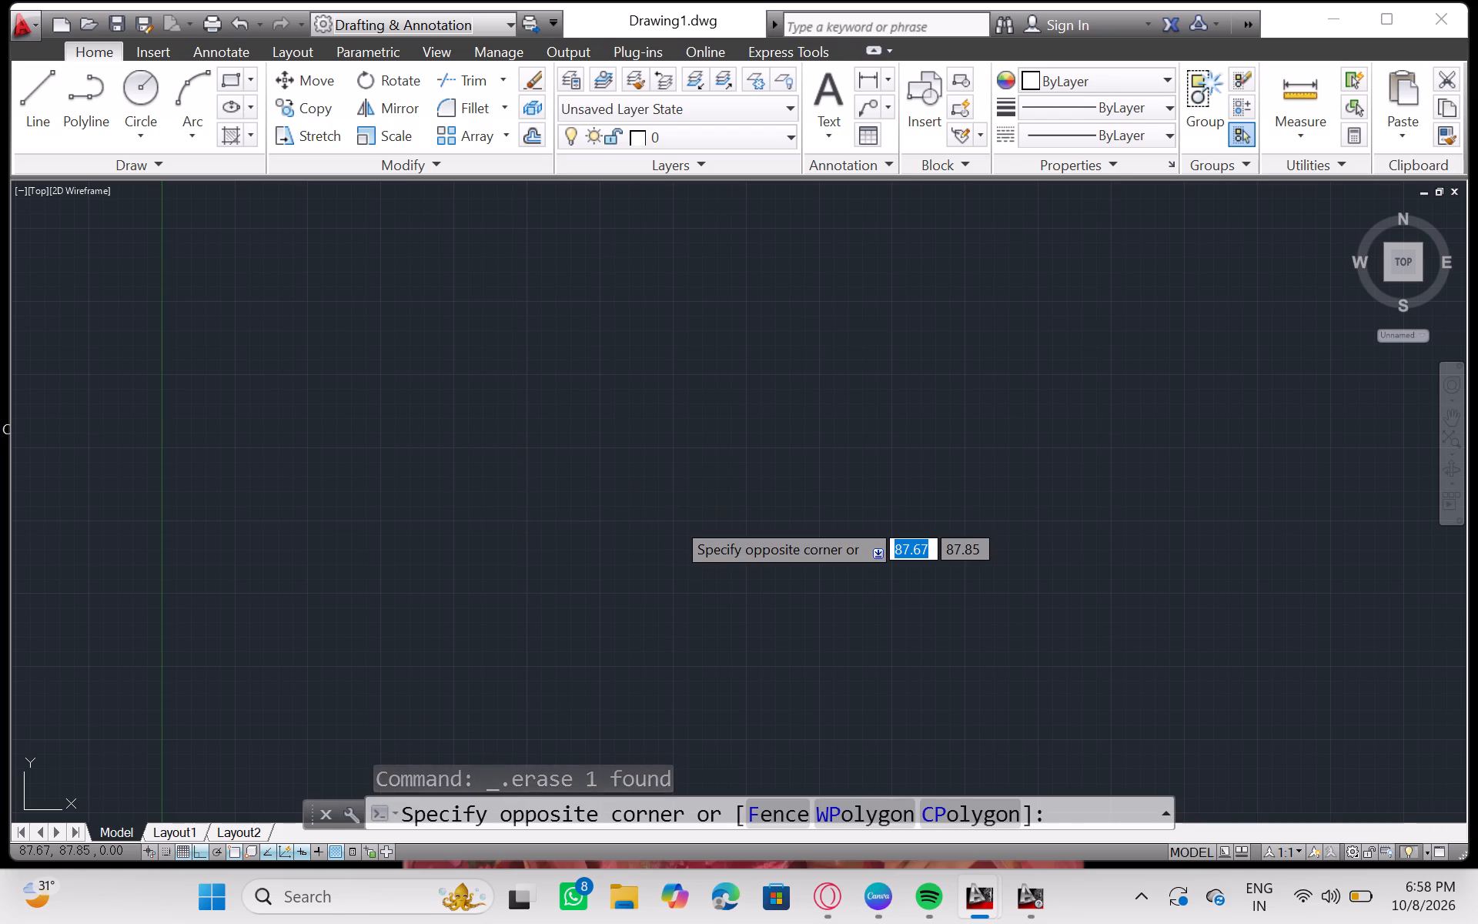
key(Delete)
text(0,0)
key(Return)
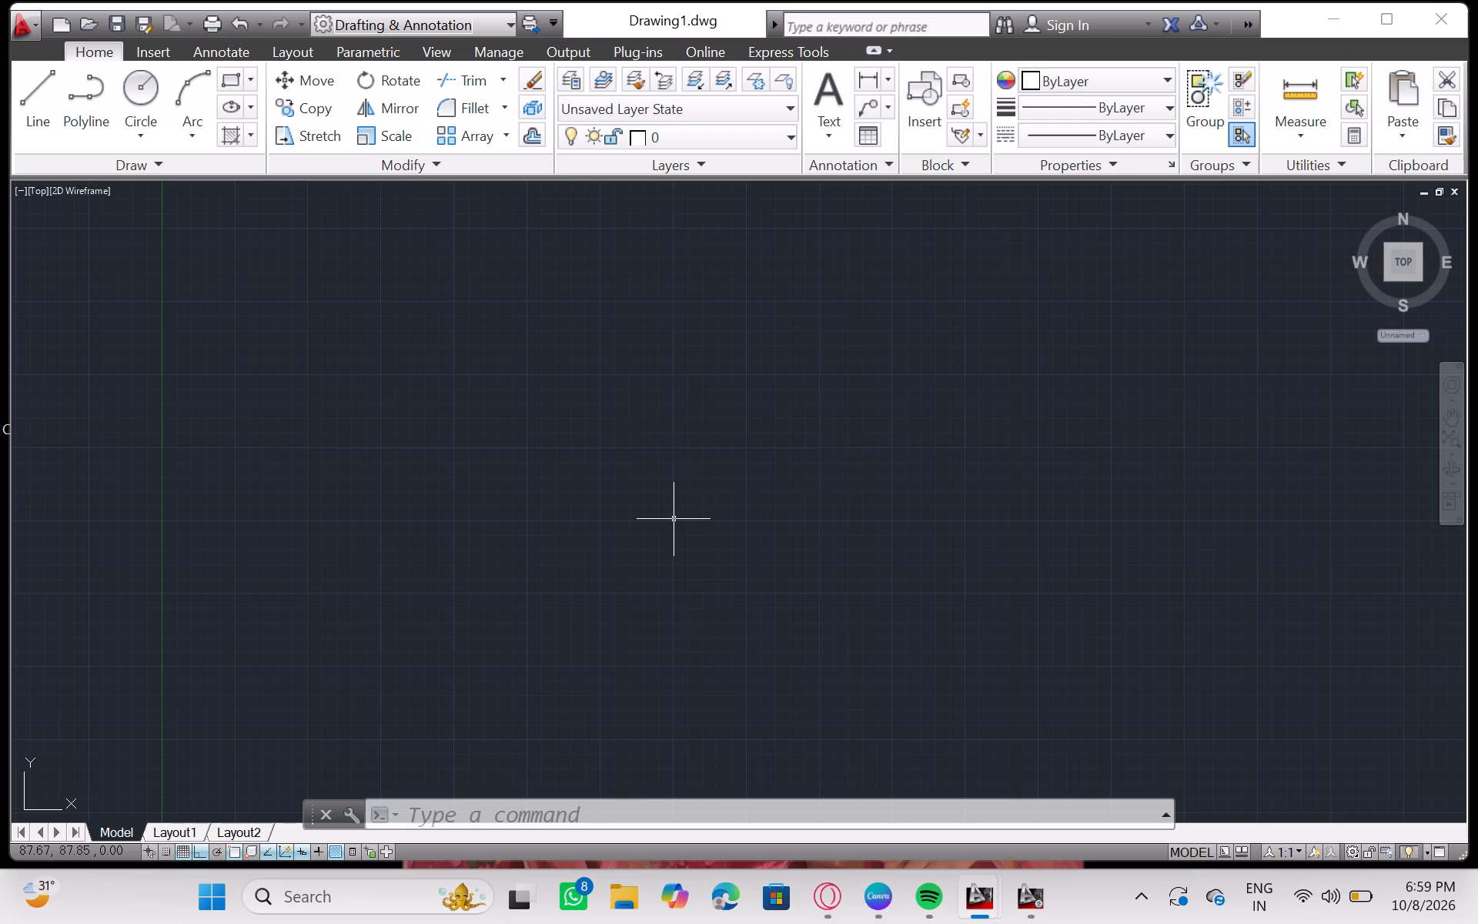
Draw a circle centred at the origin (0,0) with a diameter of 80.
key(c)
key(Return)
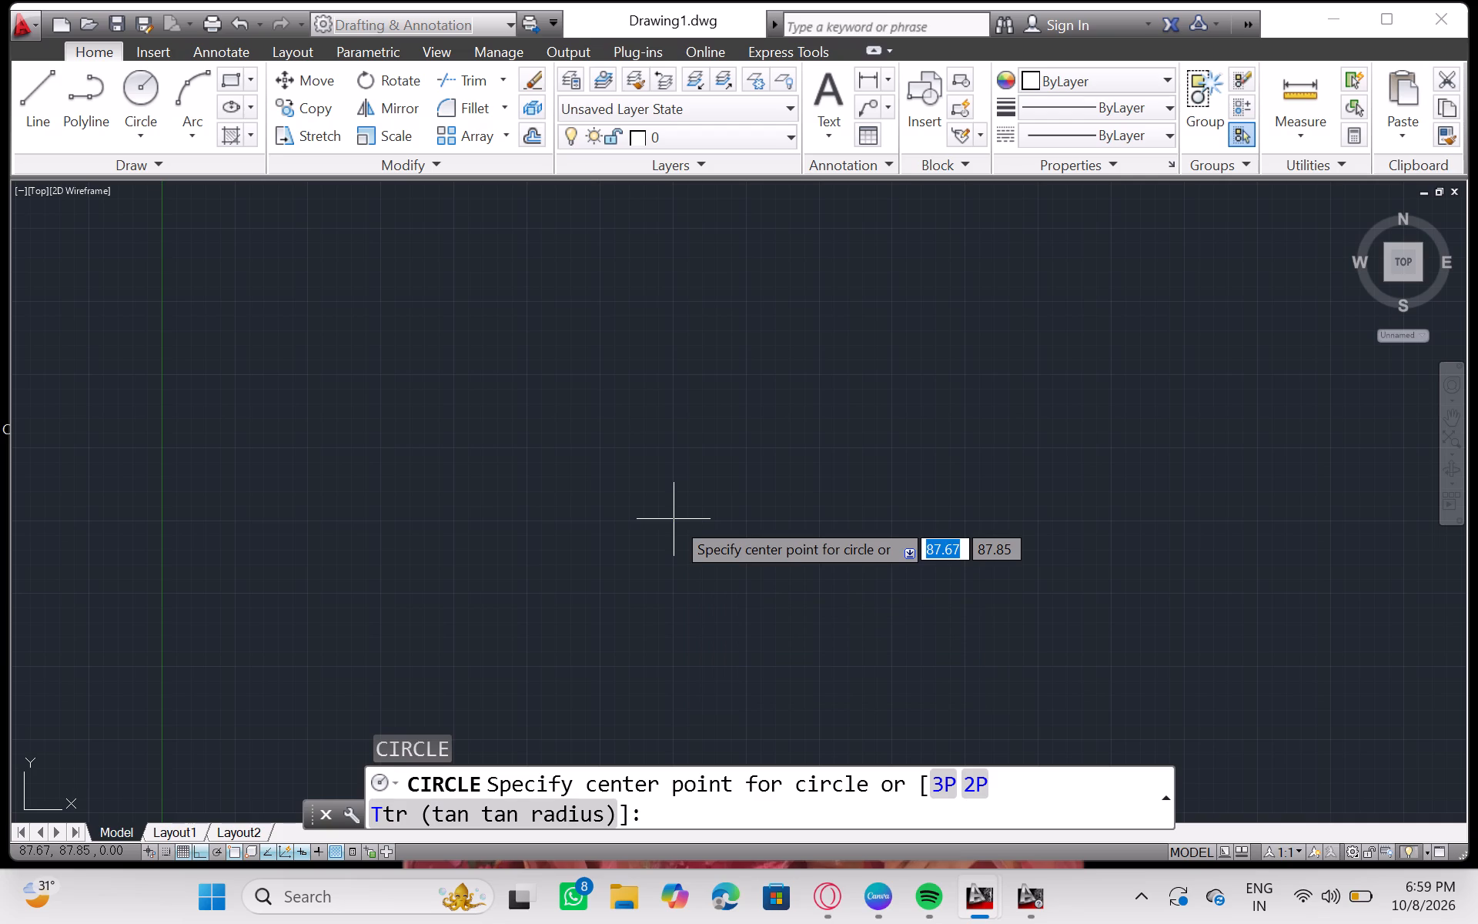
key(0)
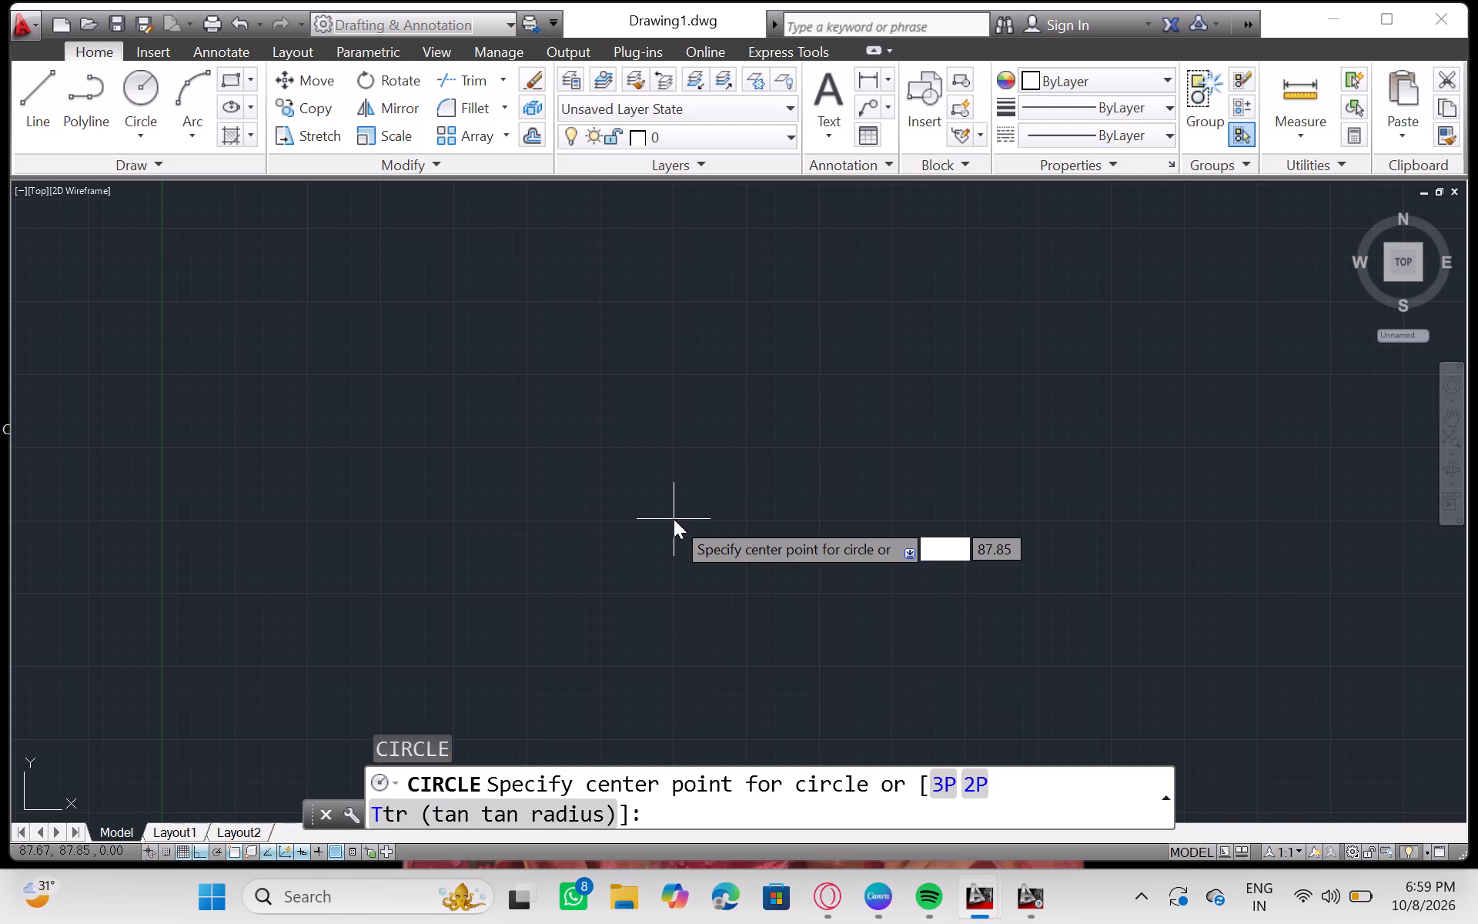
text(,0)
key(Return)
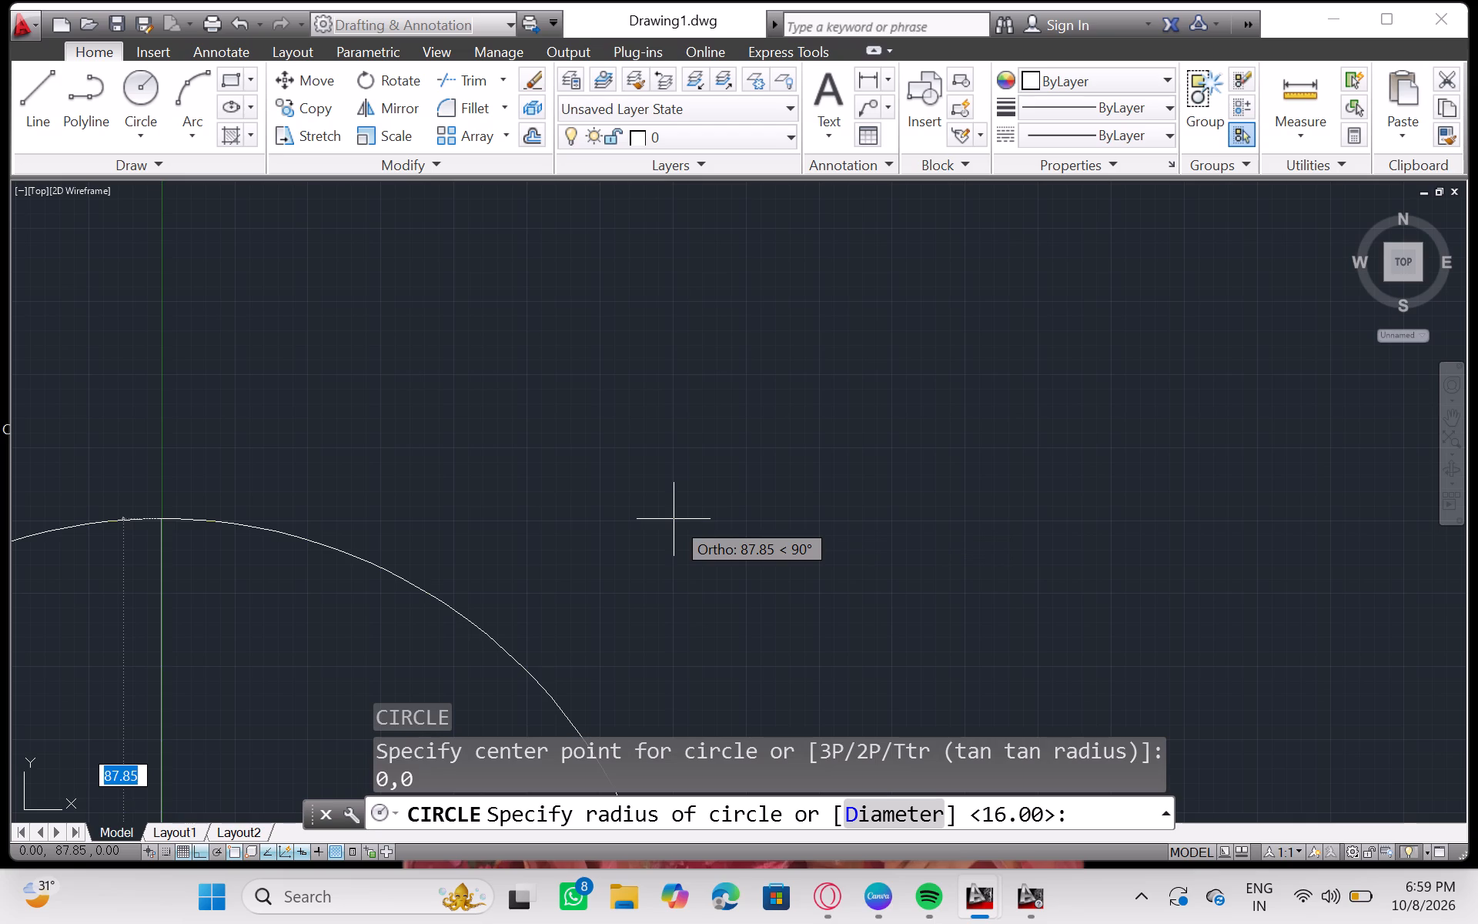
key(d)
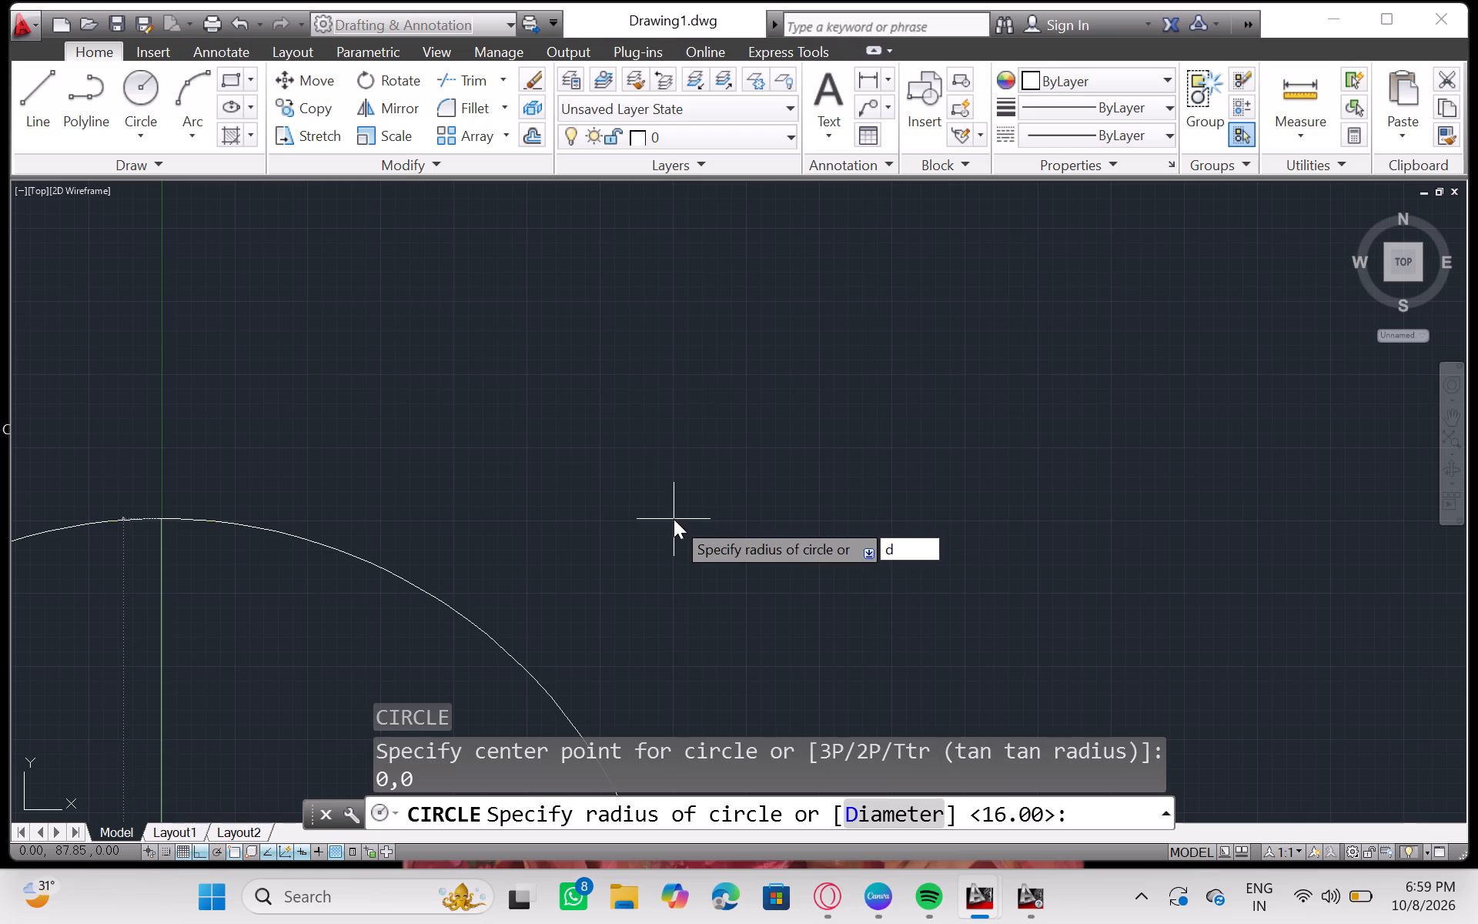
key(Return)
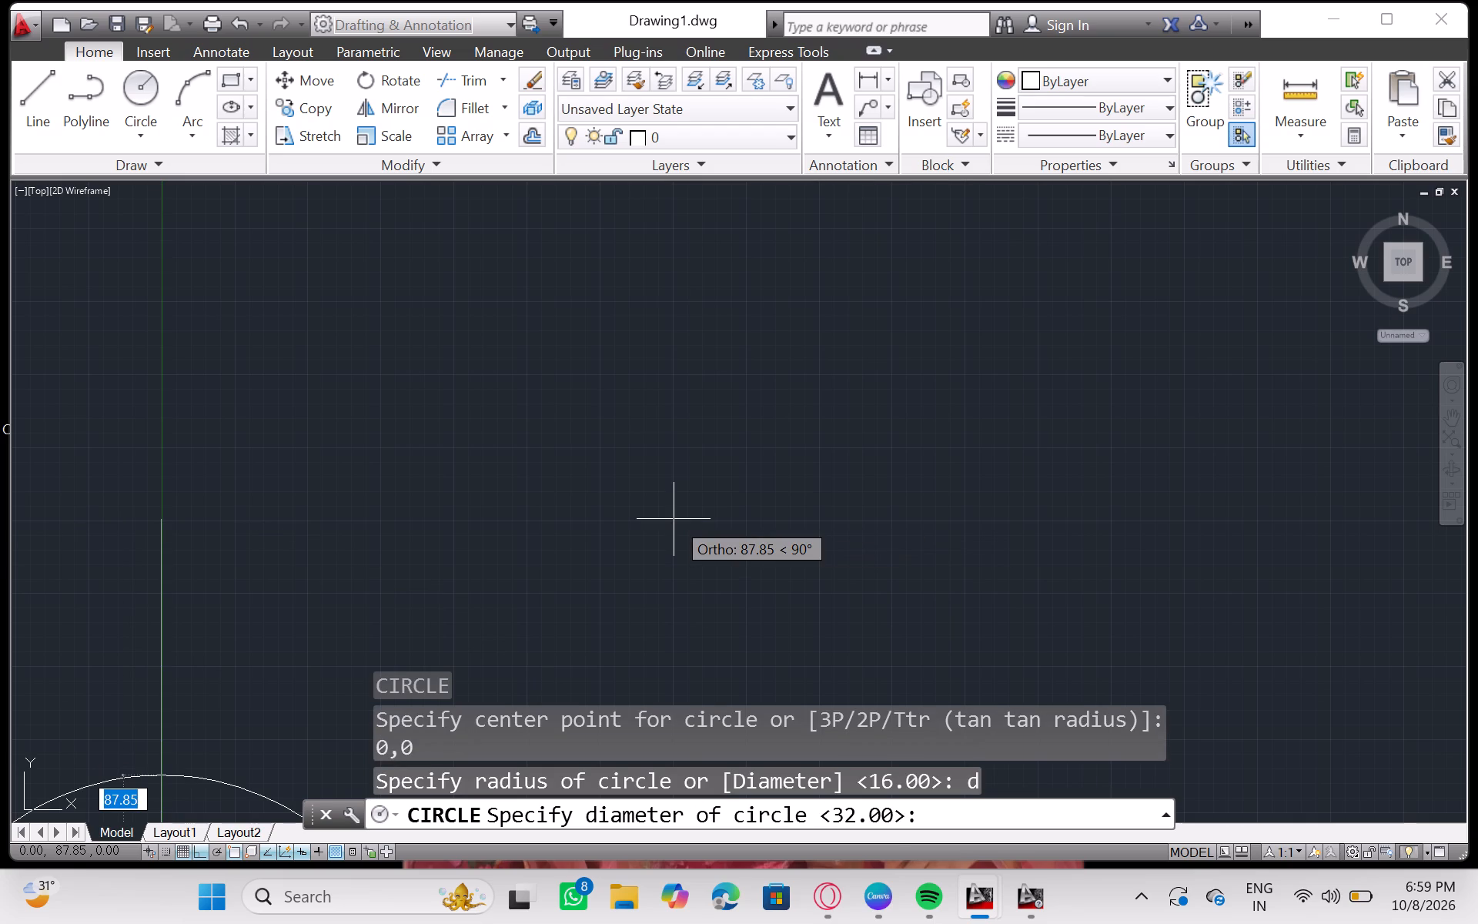
text(80)
key(Return)
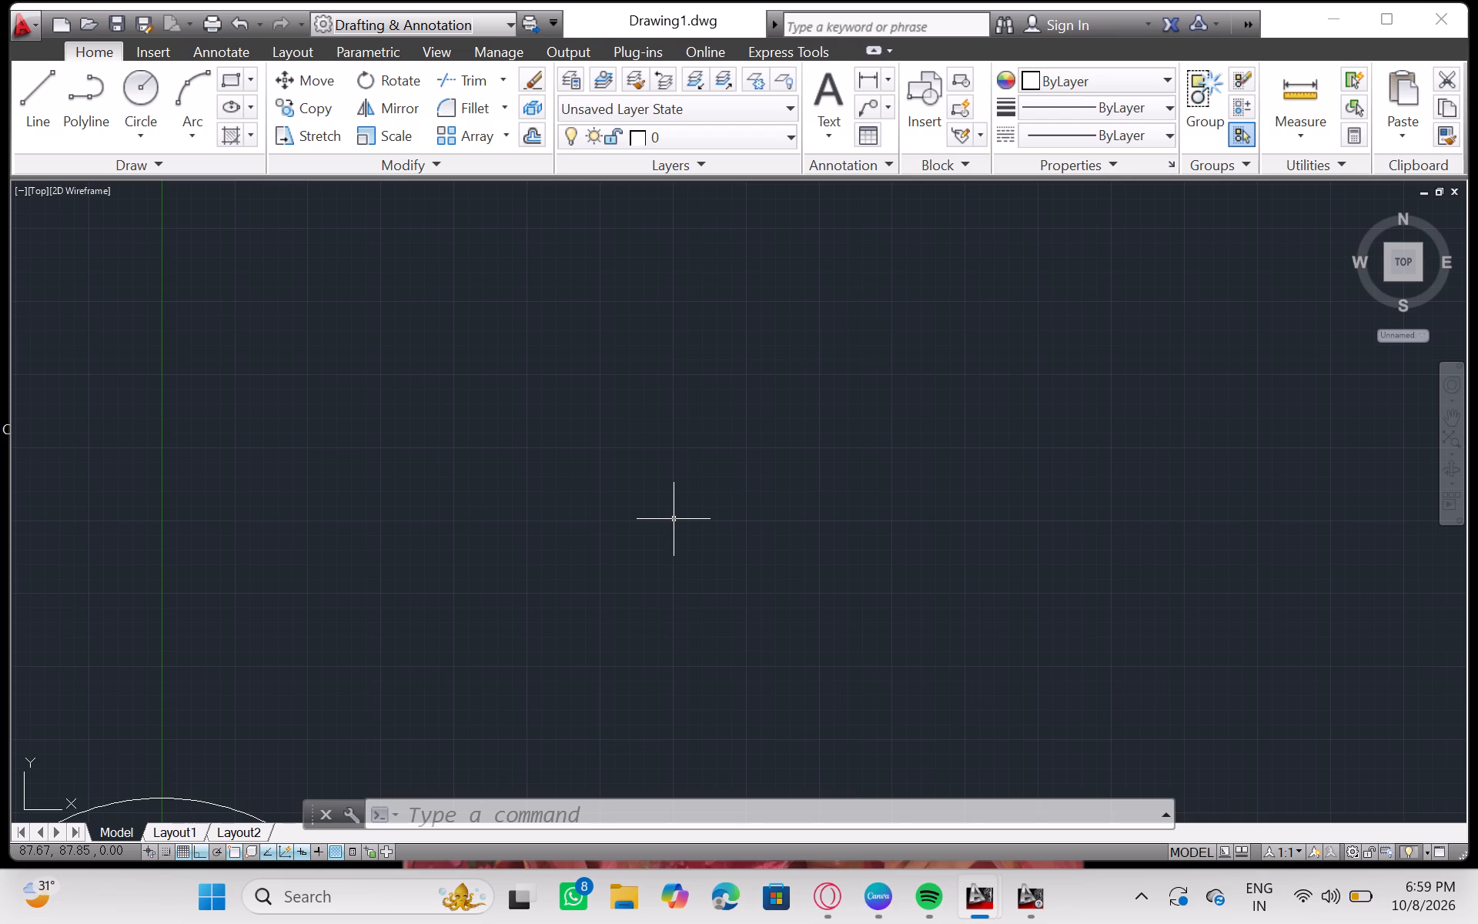
Draw a concentric circle centred at 0,0 with a diameter of 64.
key(c)
key(Return)
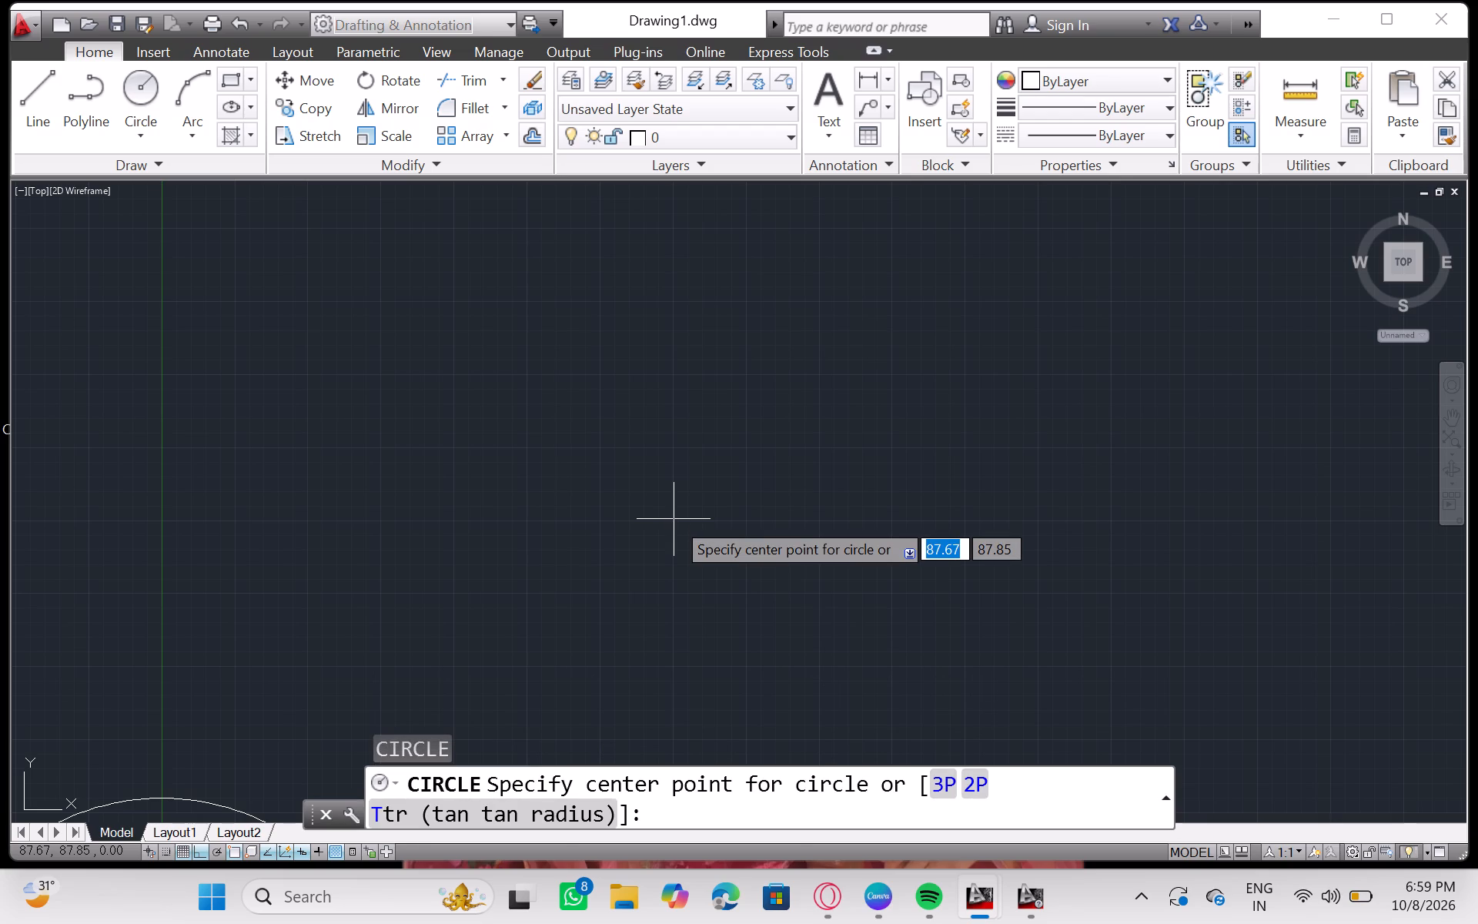
text(0,0)
key(Return)
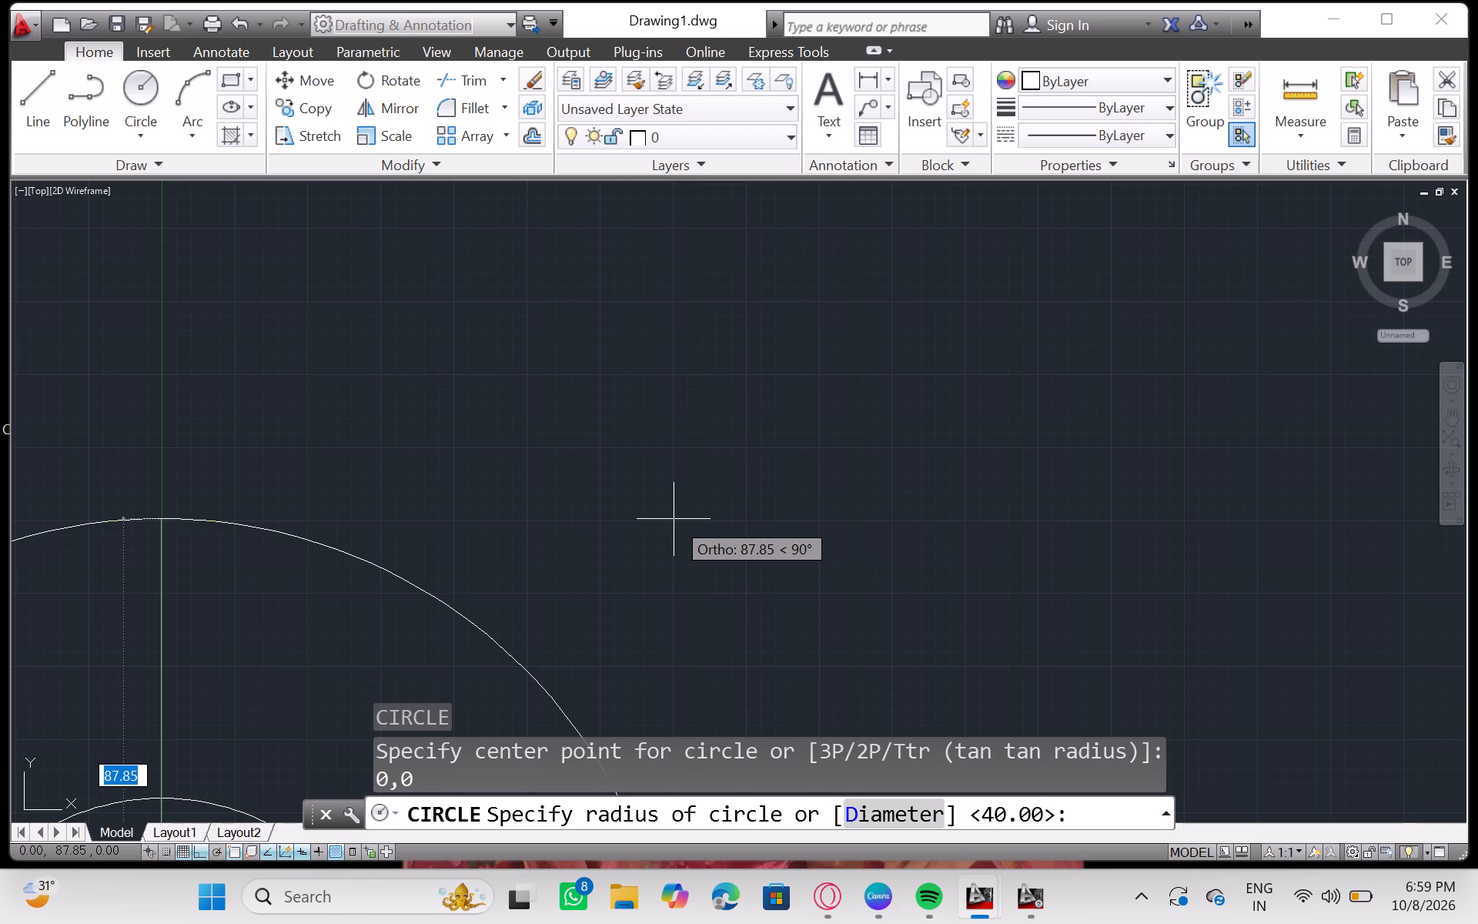
key(d)
key(Return)
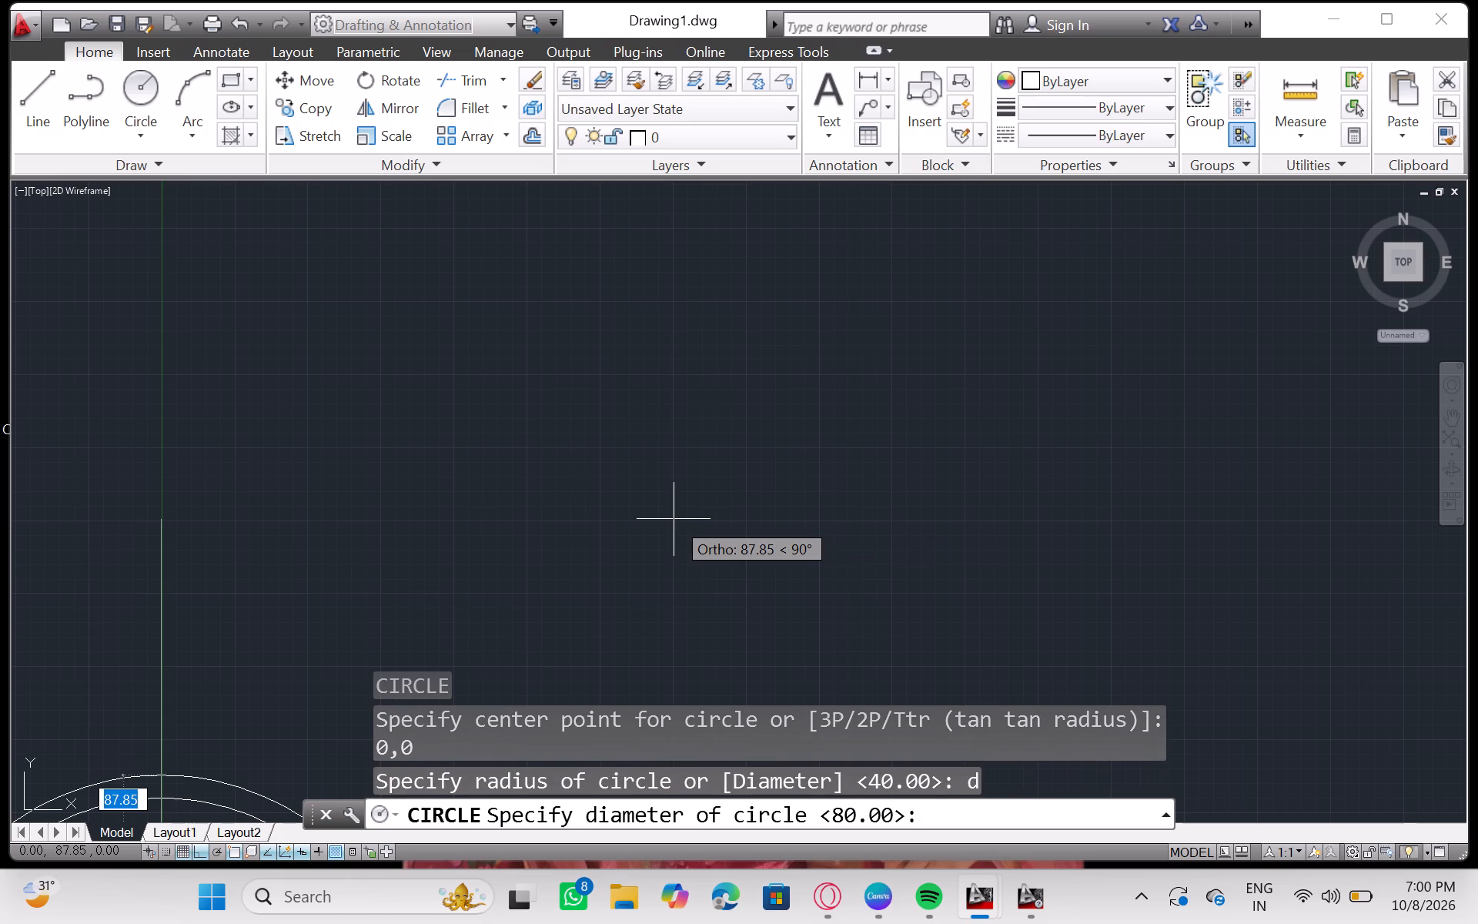
key(6)
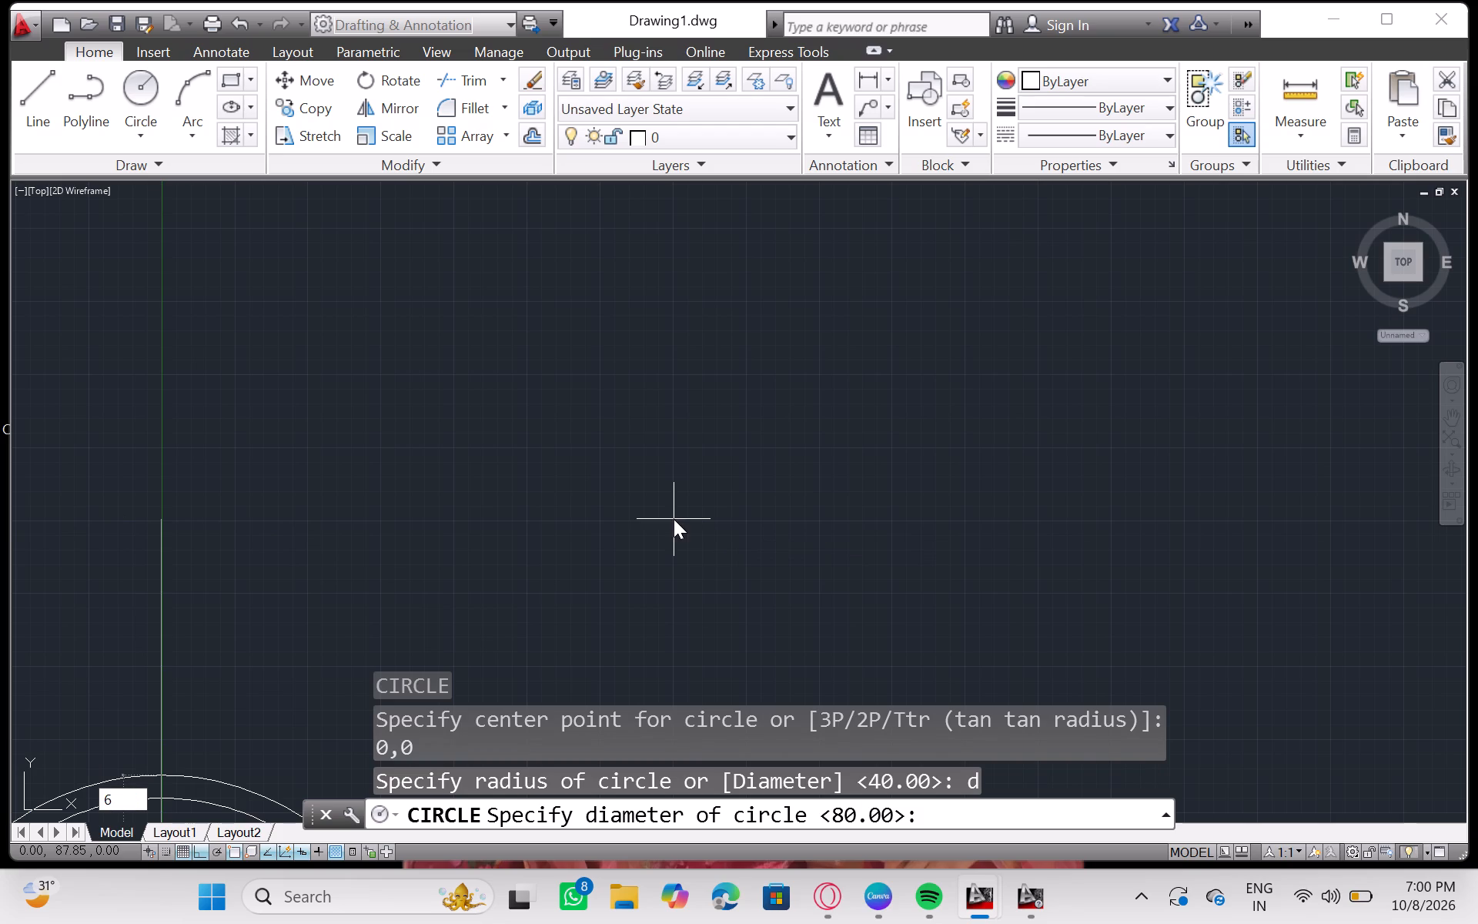
key(4)
key(Return)
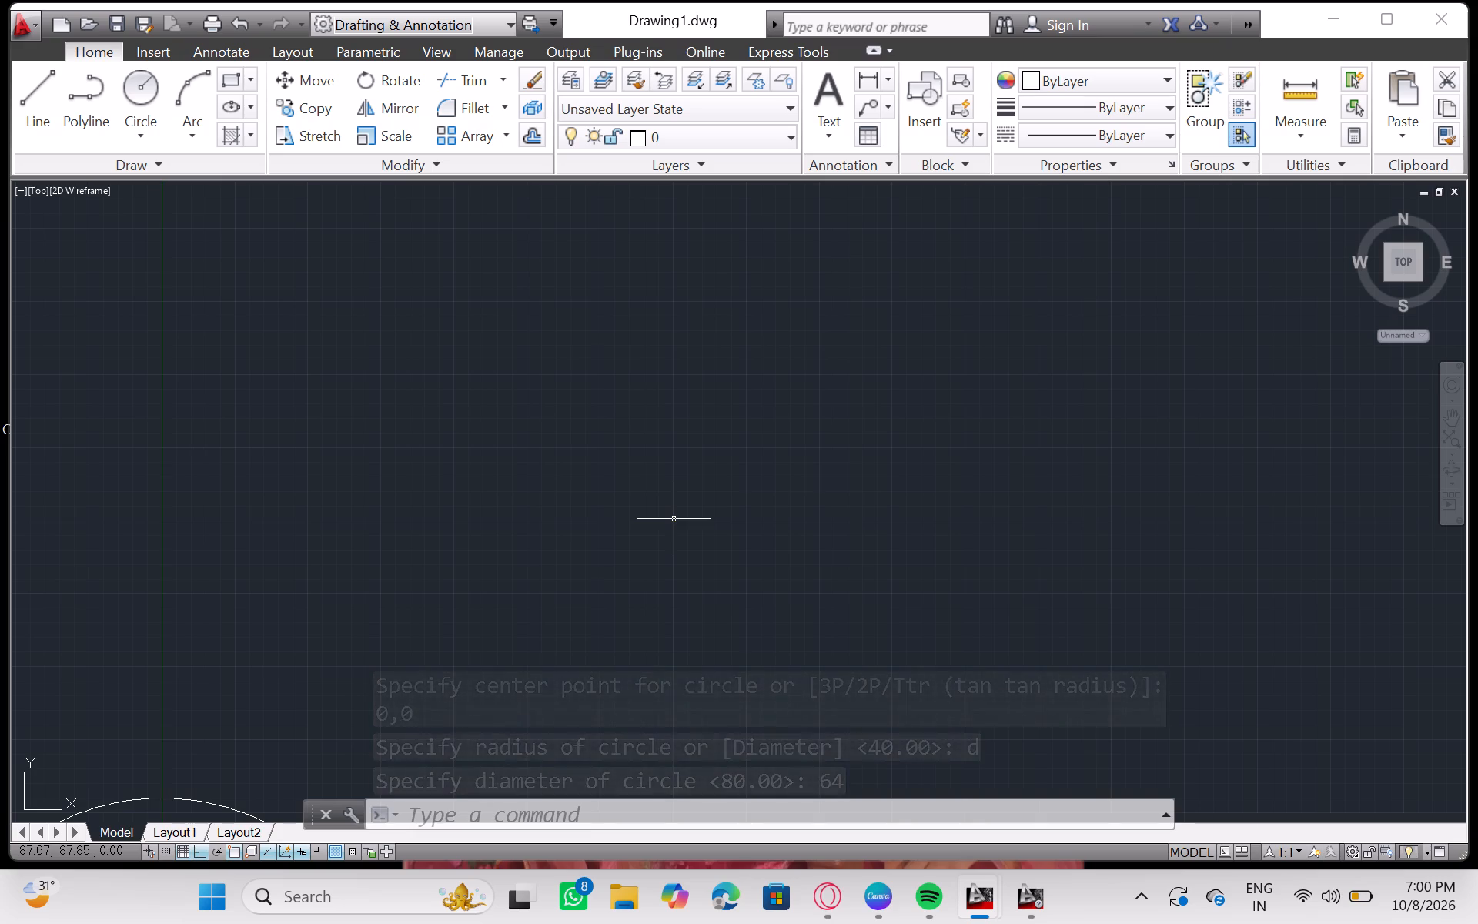
Draw a third concentric circle centred at 0,0 with a diameter of 42.
key(c)
key(Return)
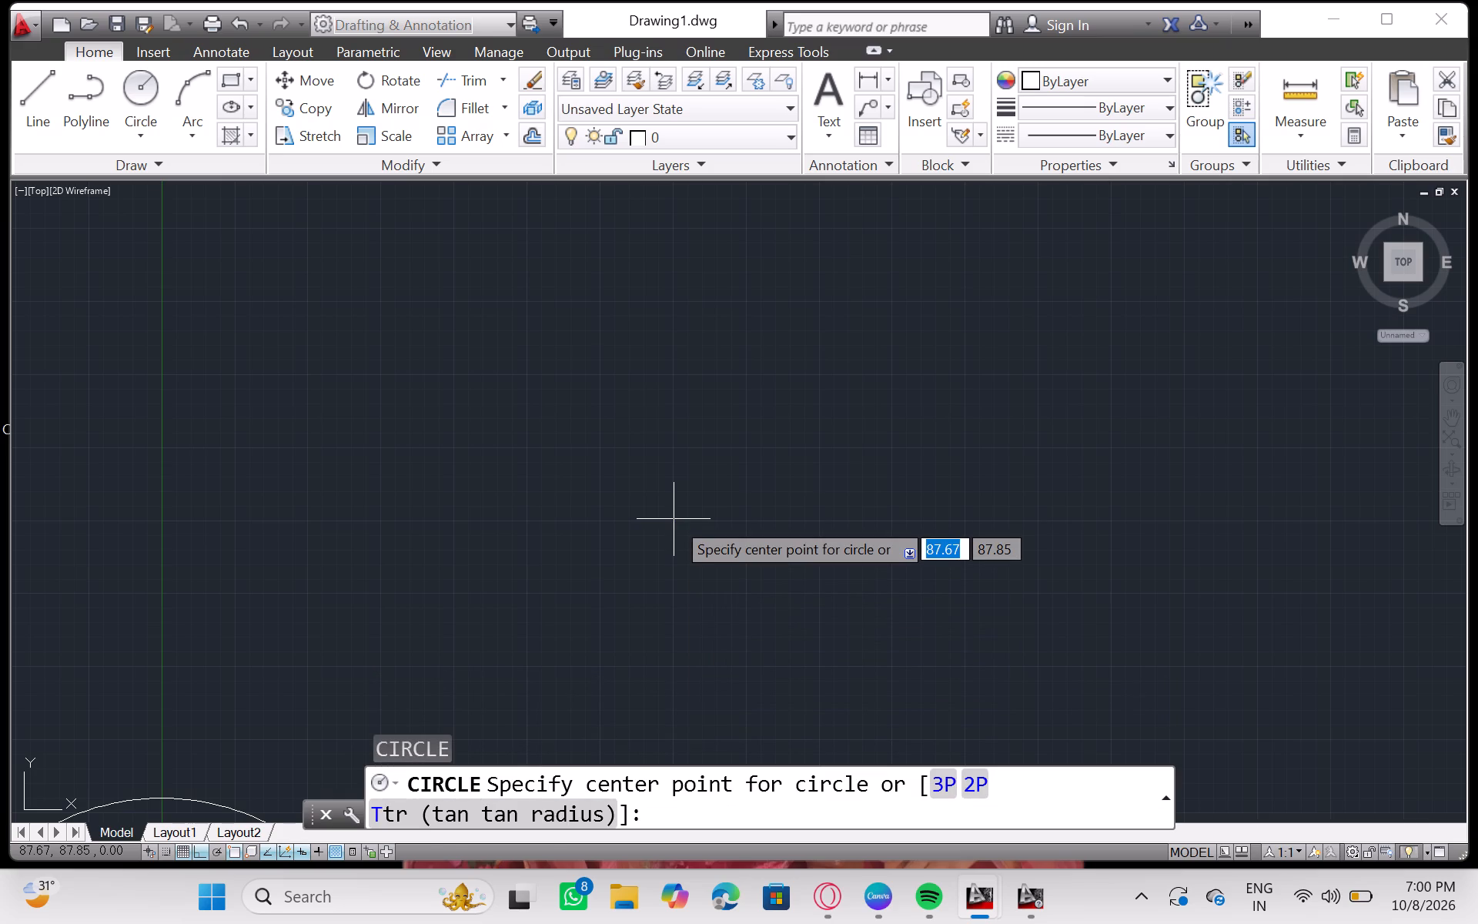
text(0,0)
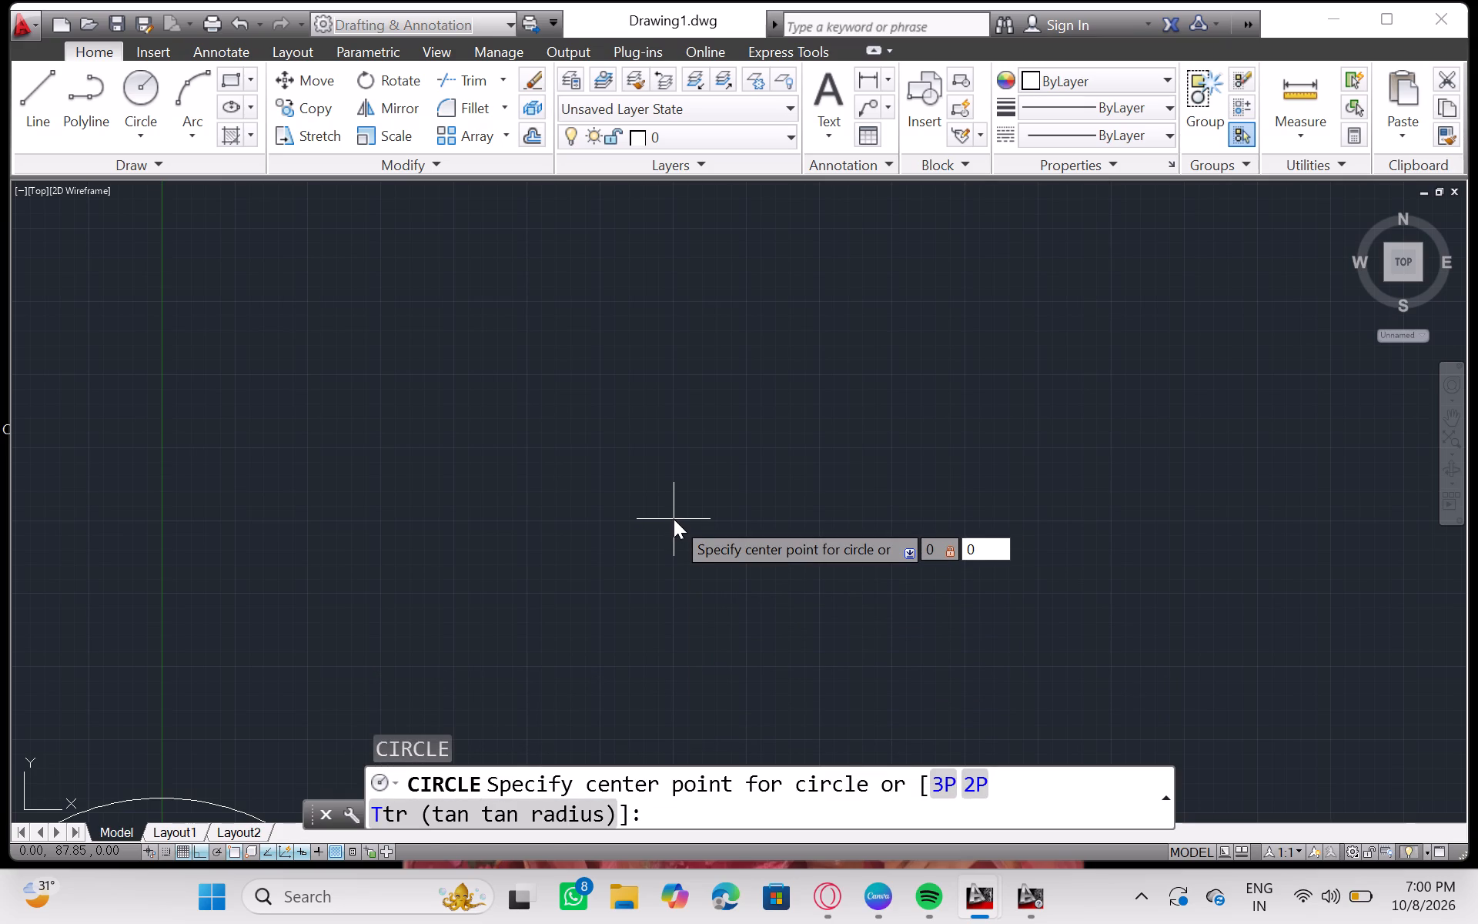
key(Return)
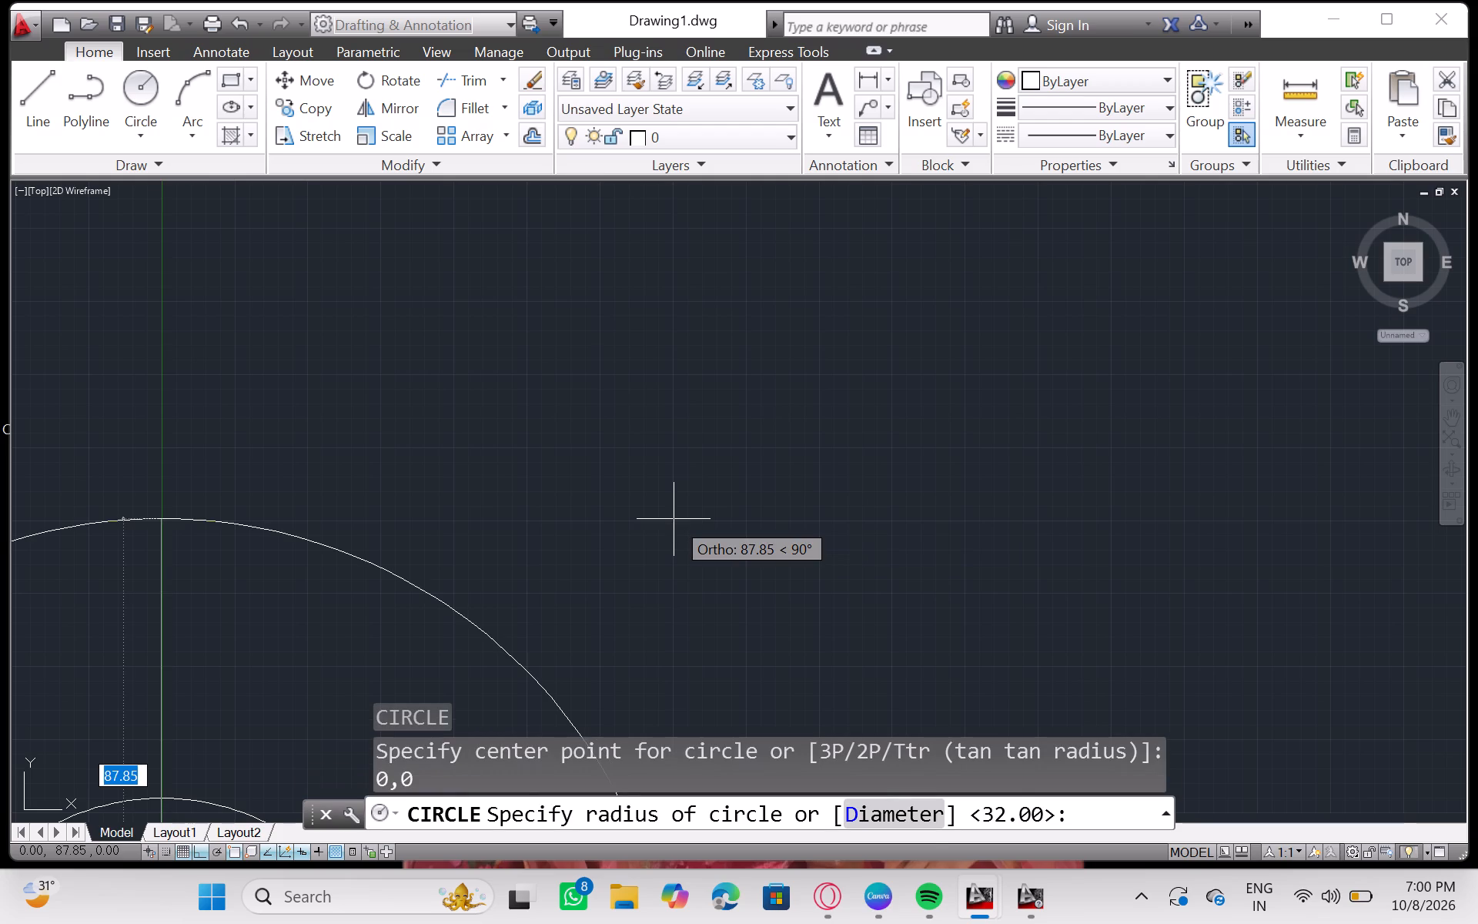
key(d)
key(Return)
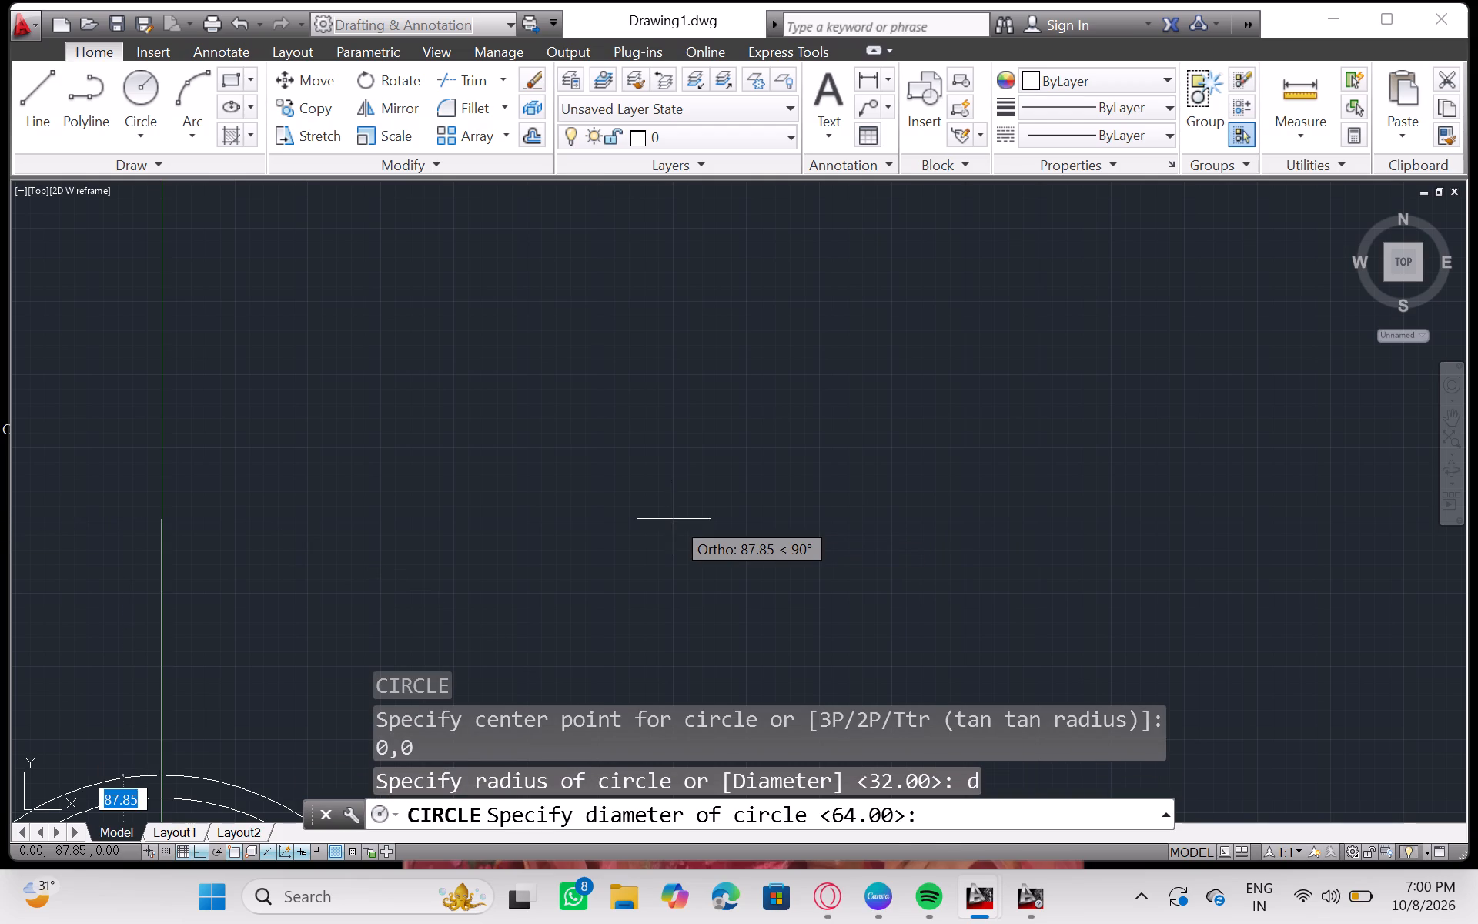
key(4)
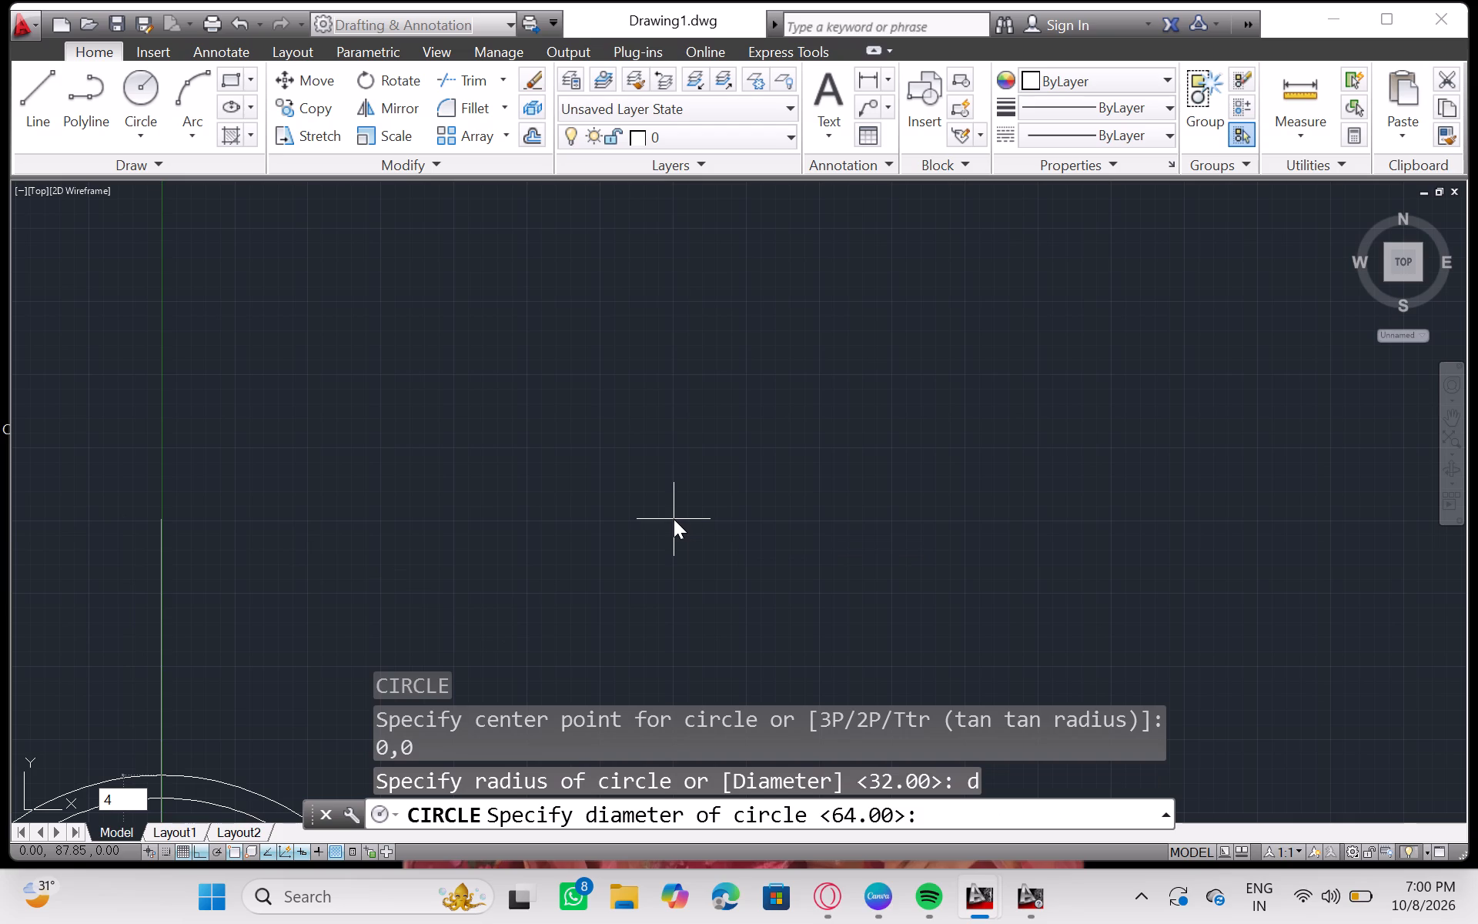
key(2)
key(Return)
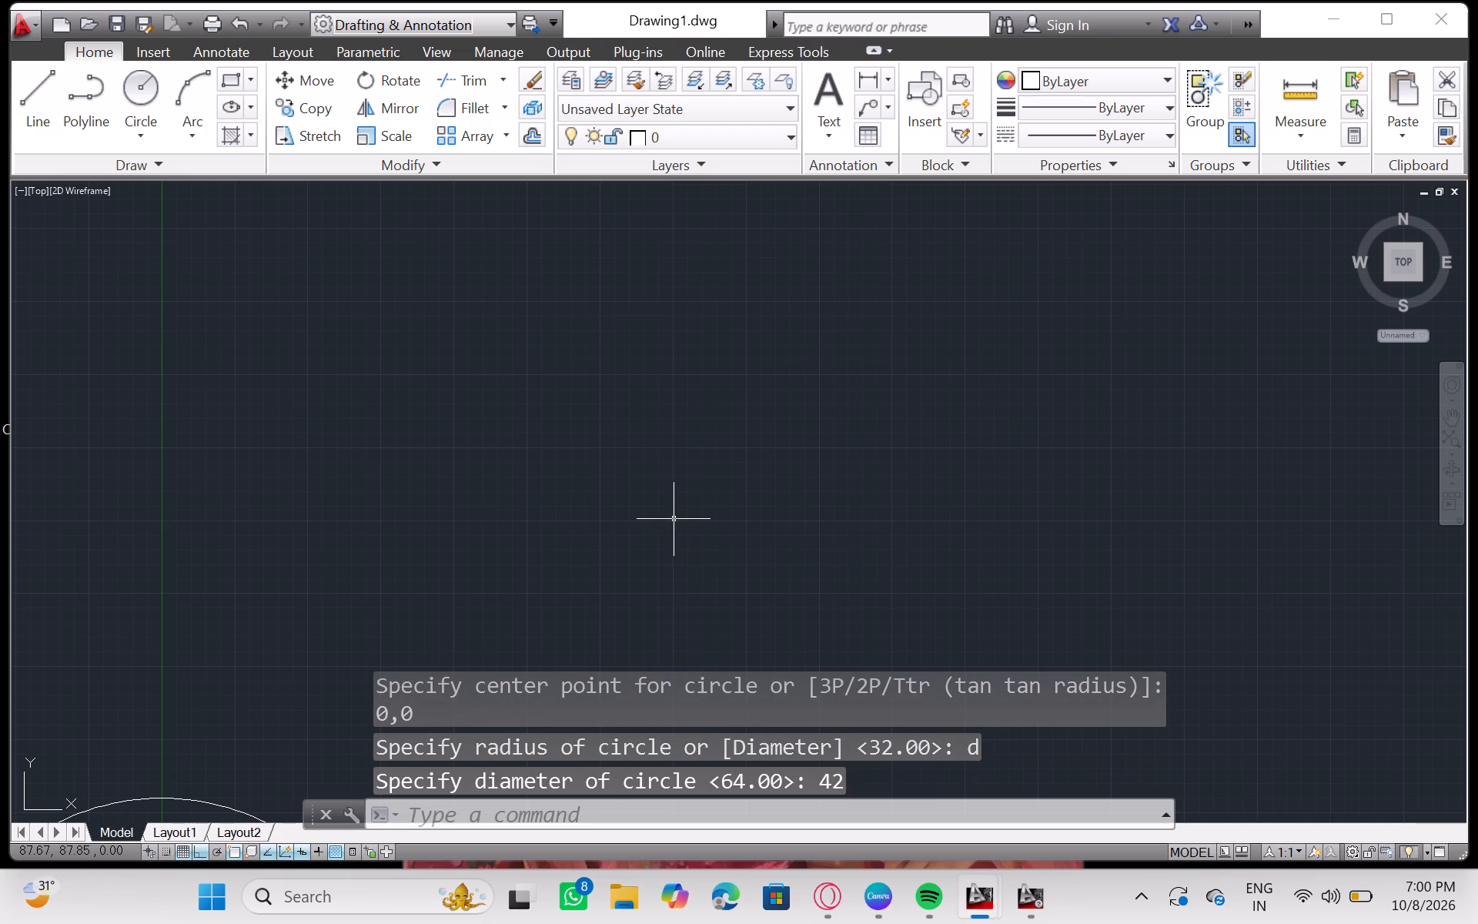
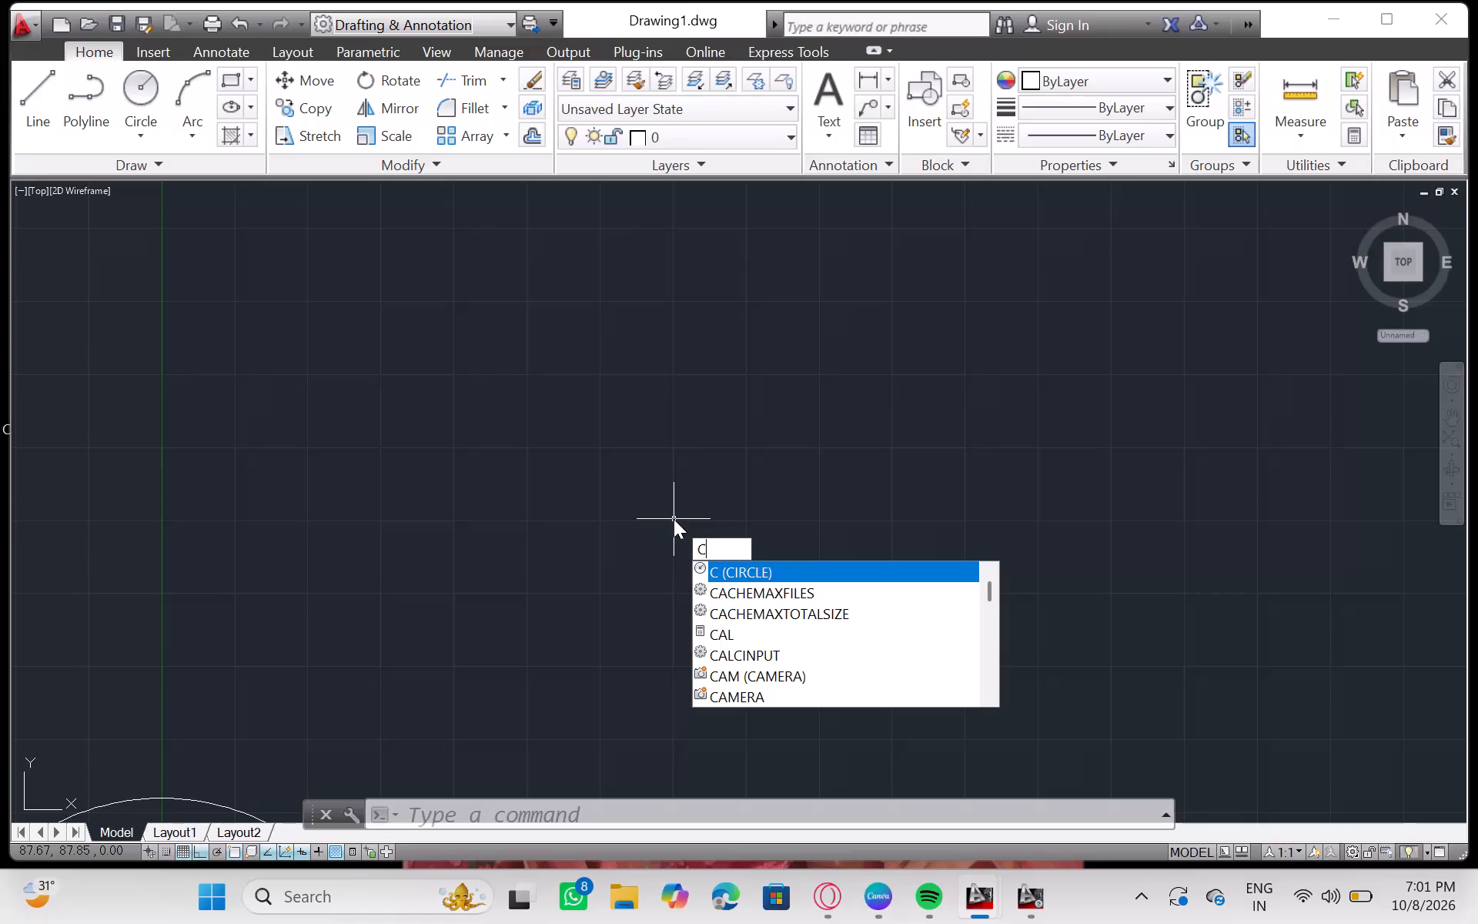
Draw a circle centred at -53,-40 with a diameter of 42.
key(Return)
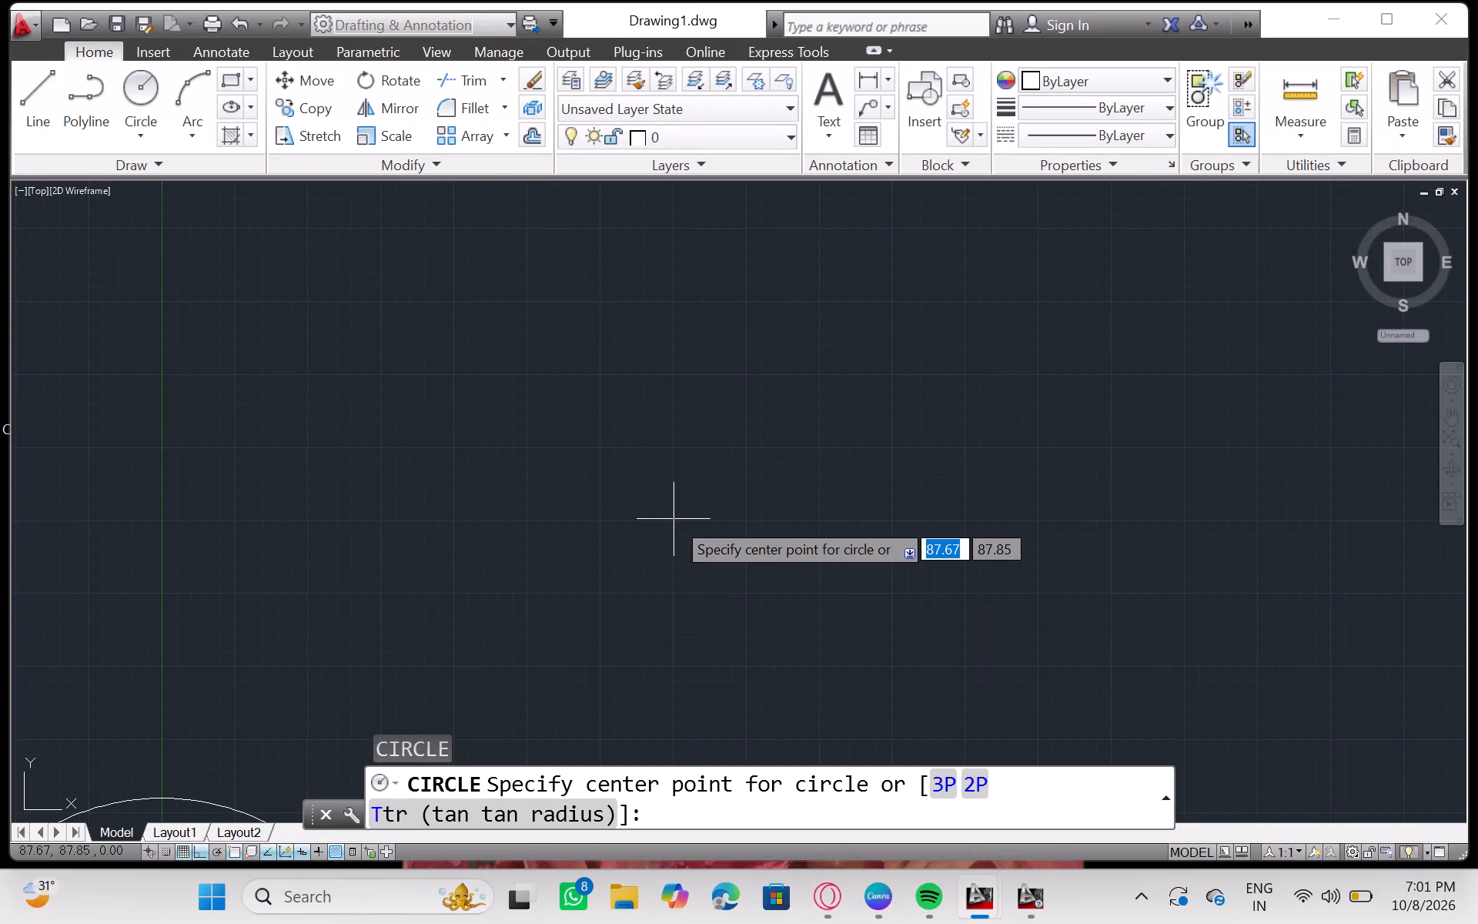
key(minus)
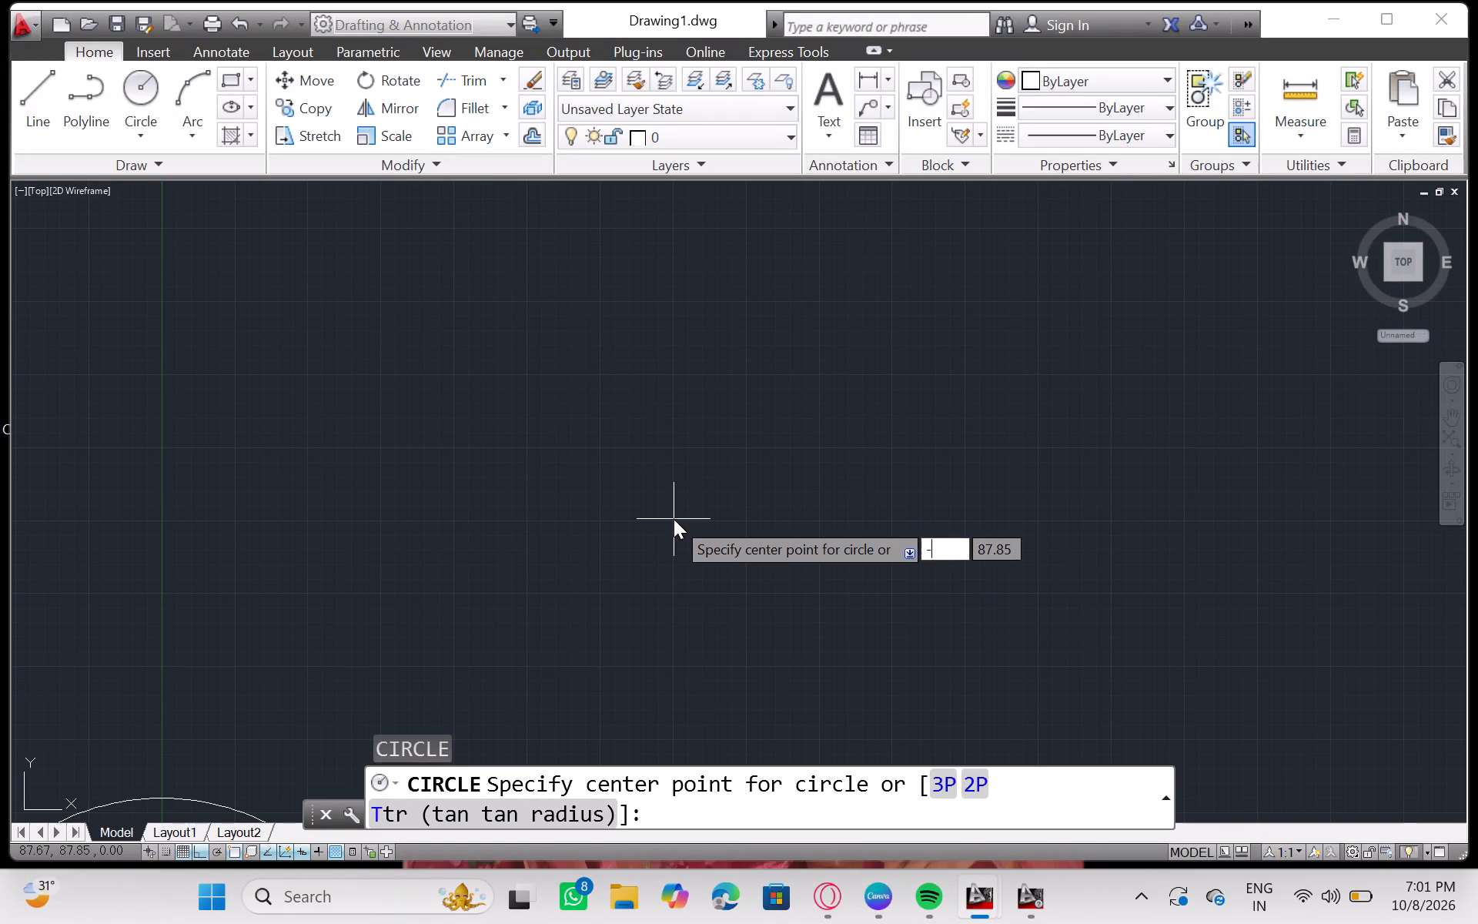
text(53)
key(comma)
key(minus)
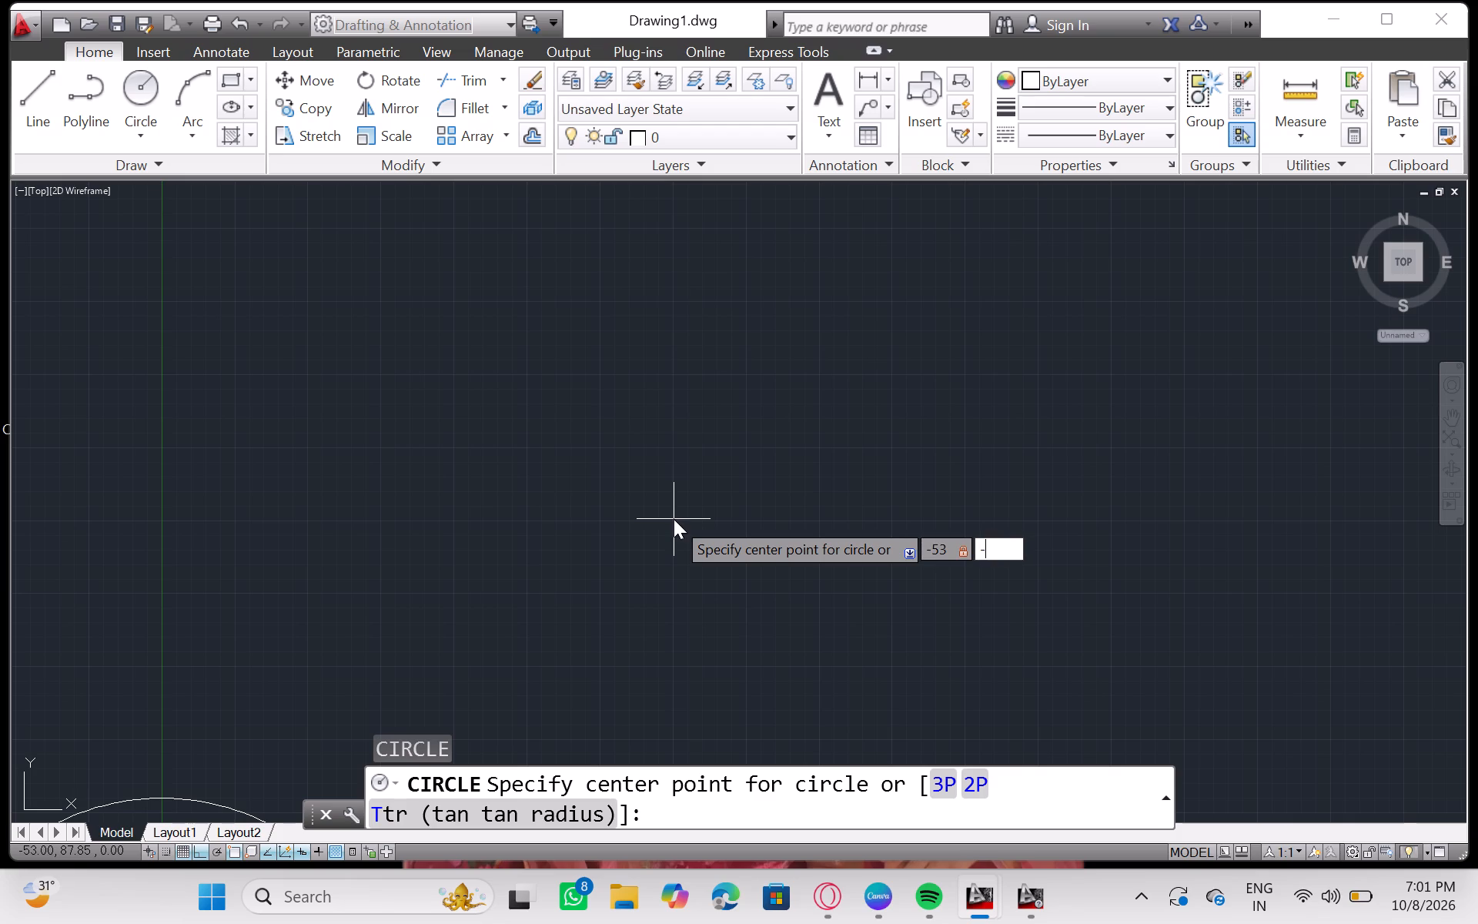
text(40)
key(Return)
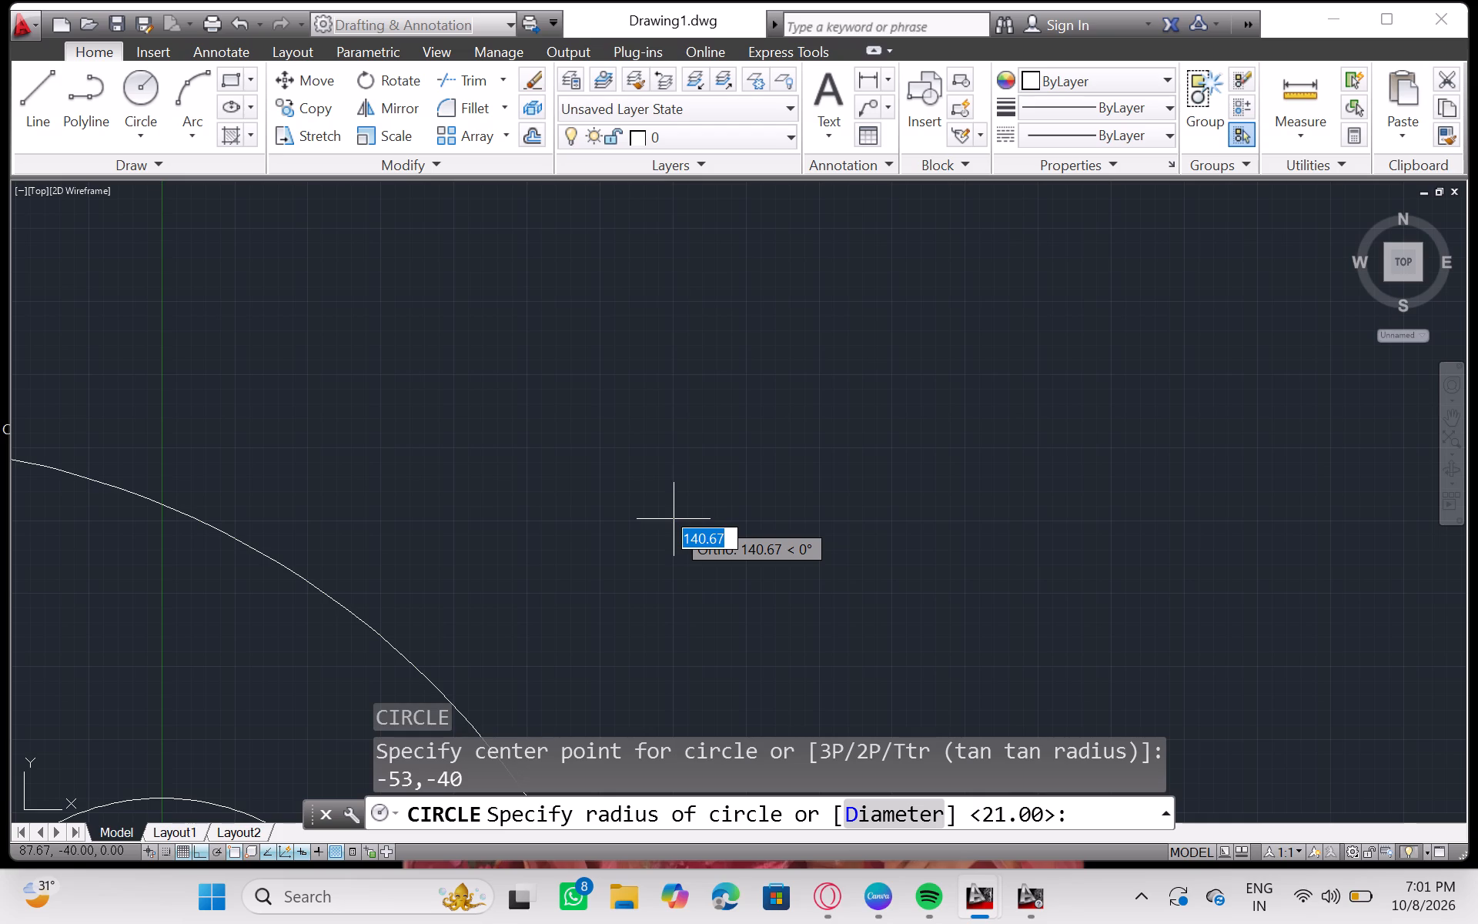
key(d)
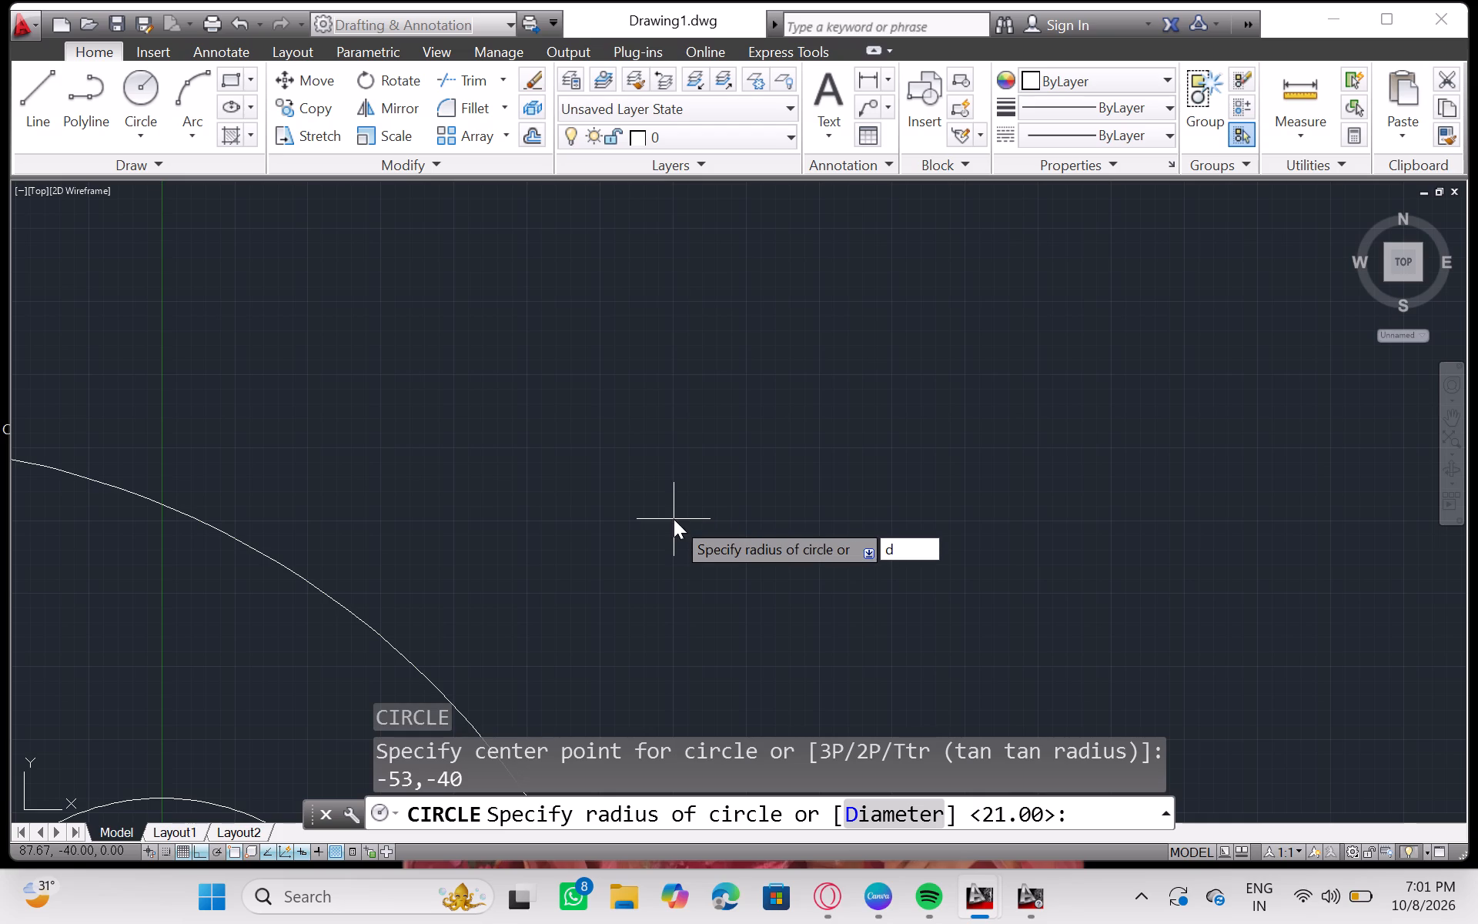
key(Return)
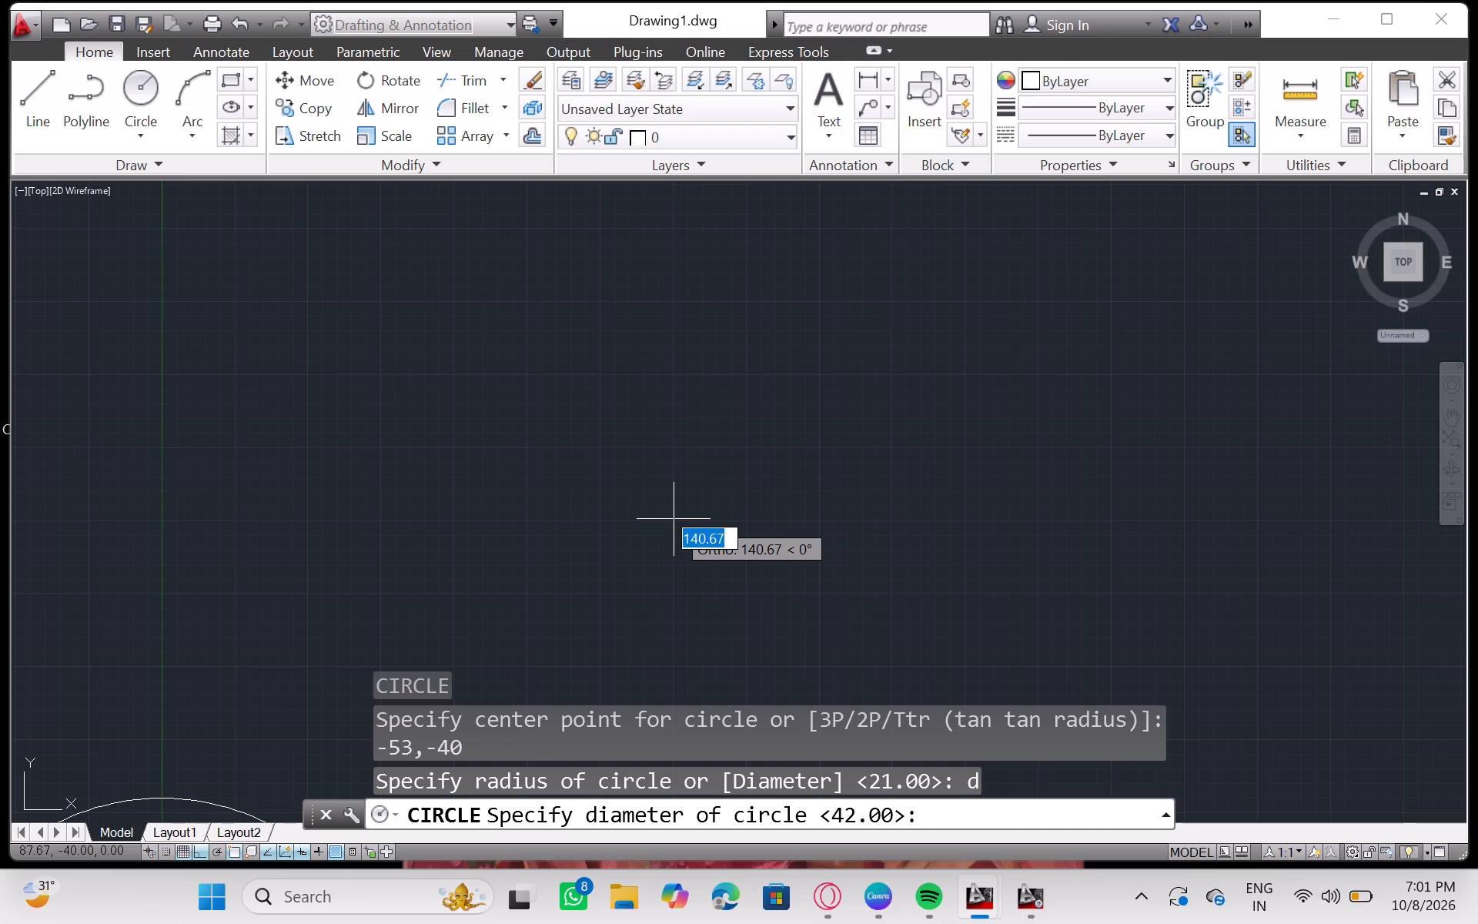
key(4)
key(2)
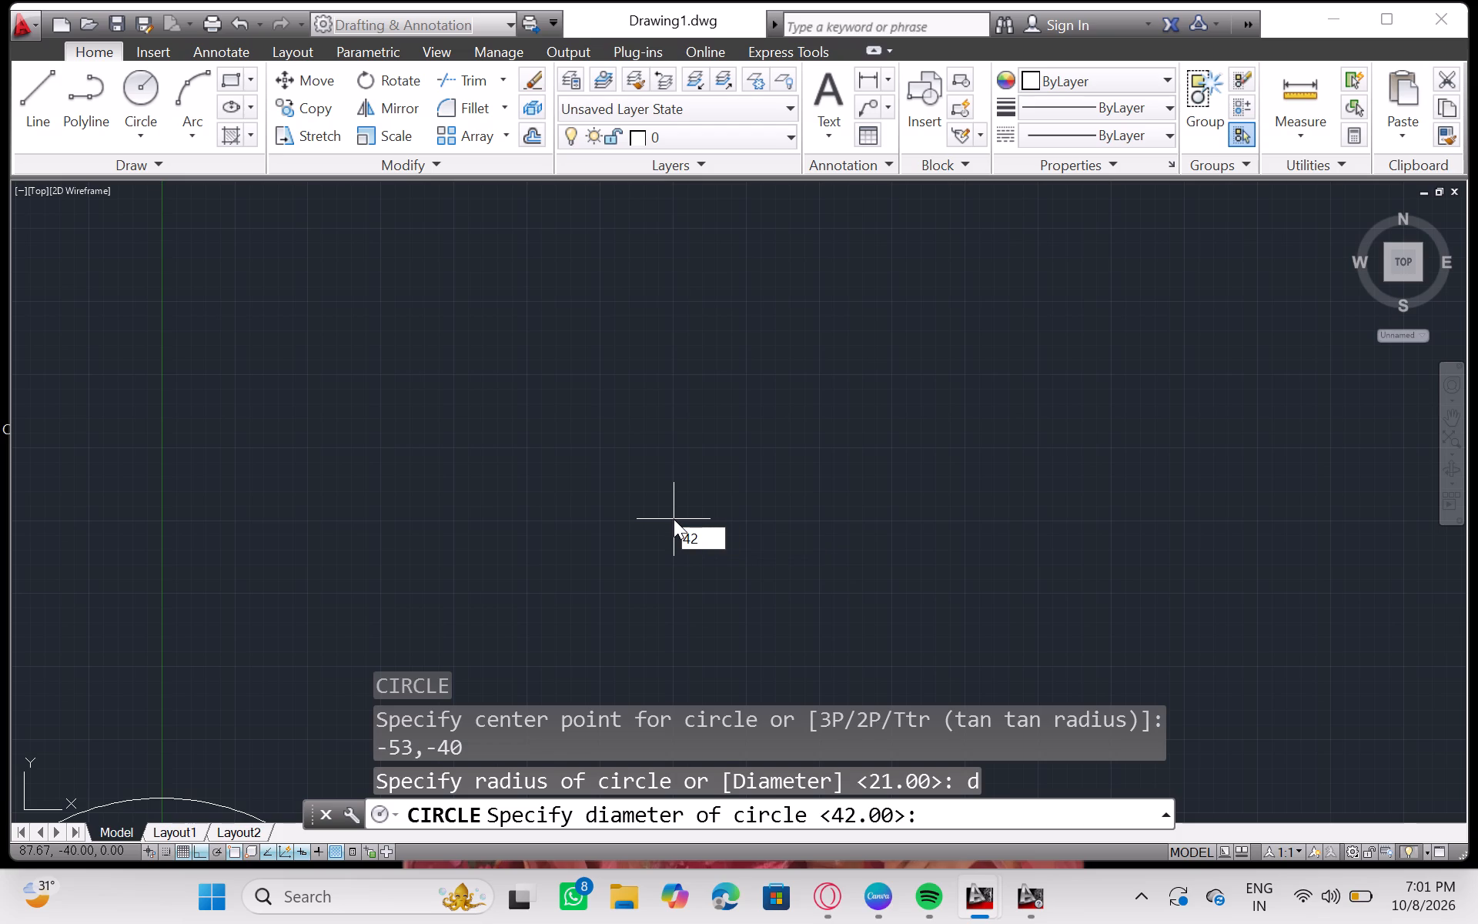
key(Return)
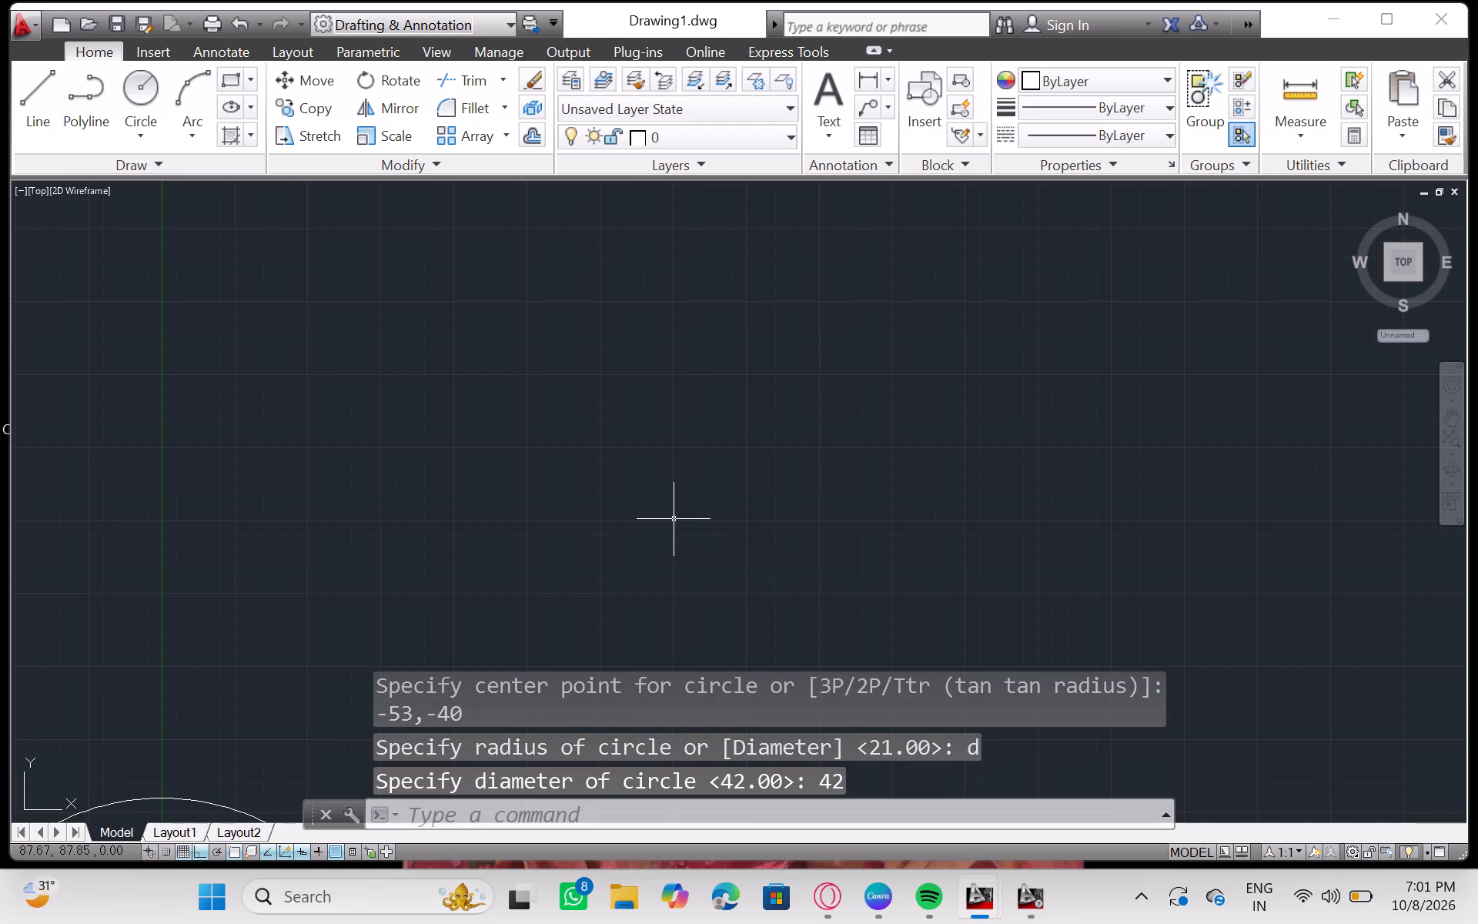
Draw another circle centred at -53,-40, accepting the default radius of 21.
scroll(677, 515, down, 4)
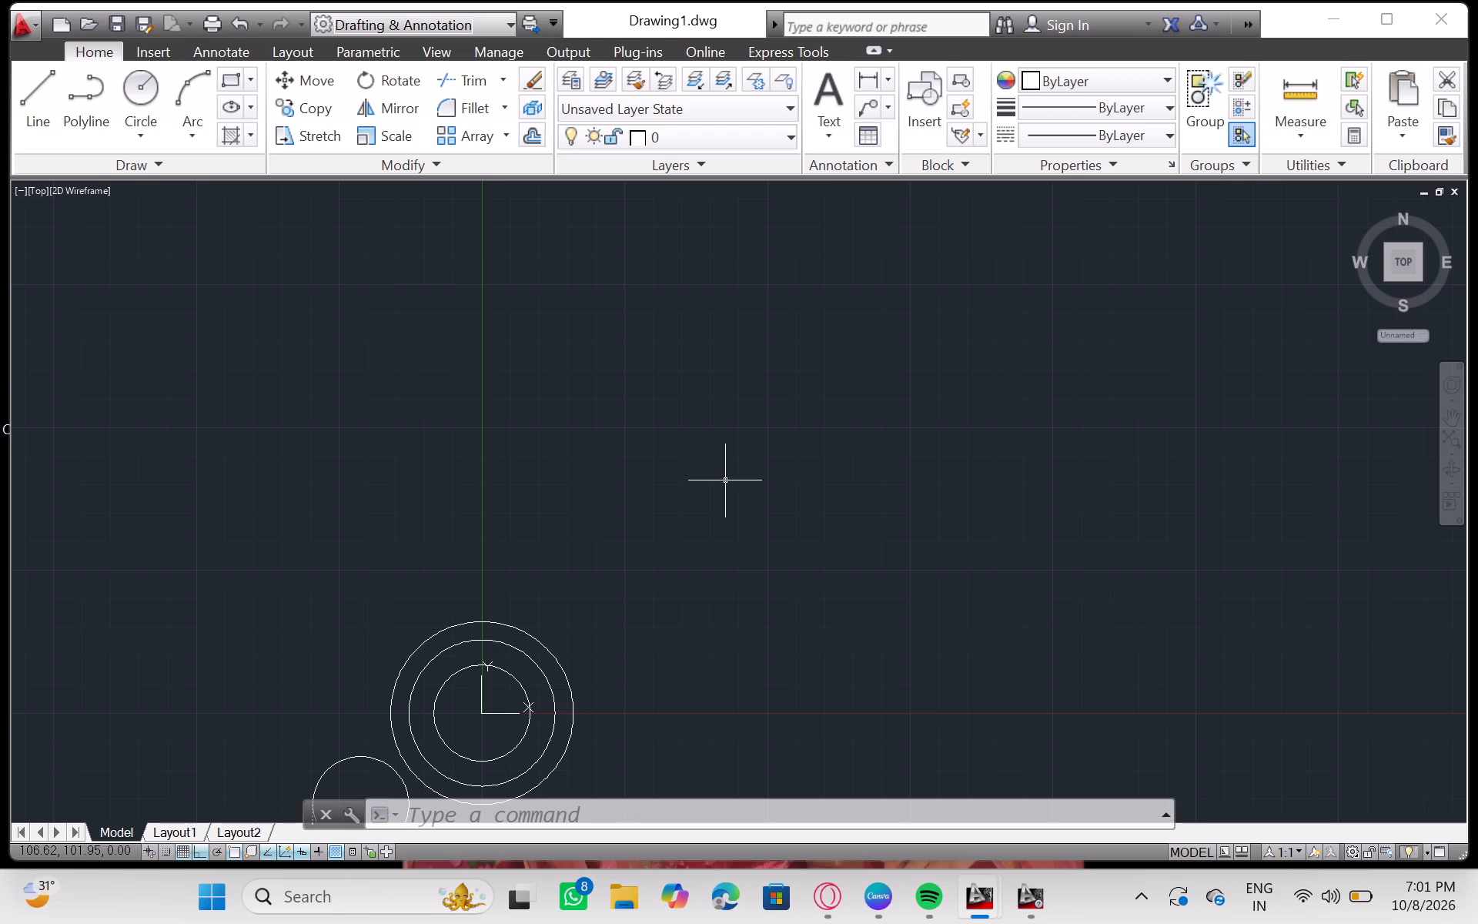
key(c)
key(Return)
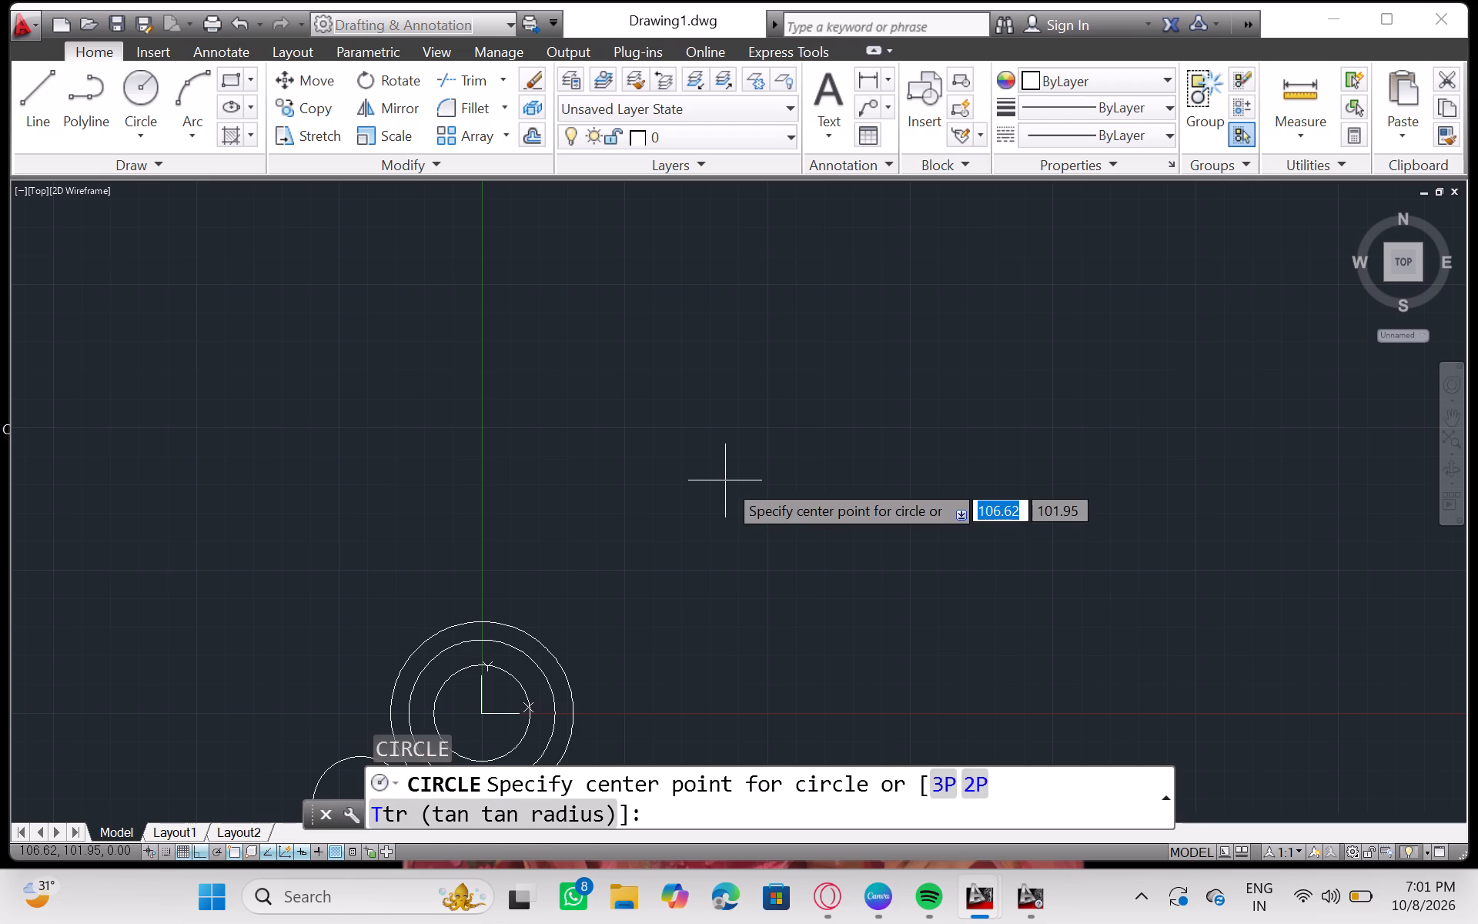
text(-53)
key(comma)
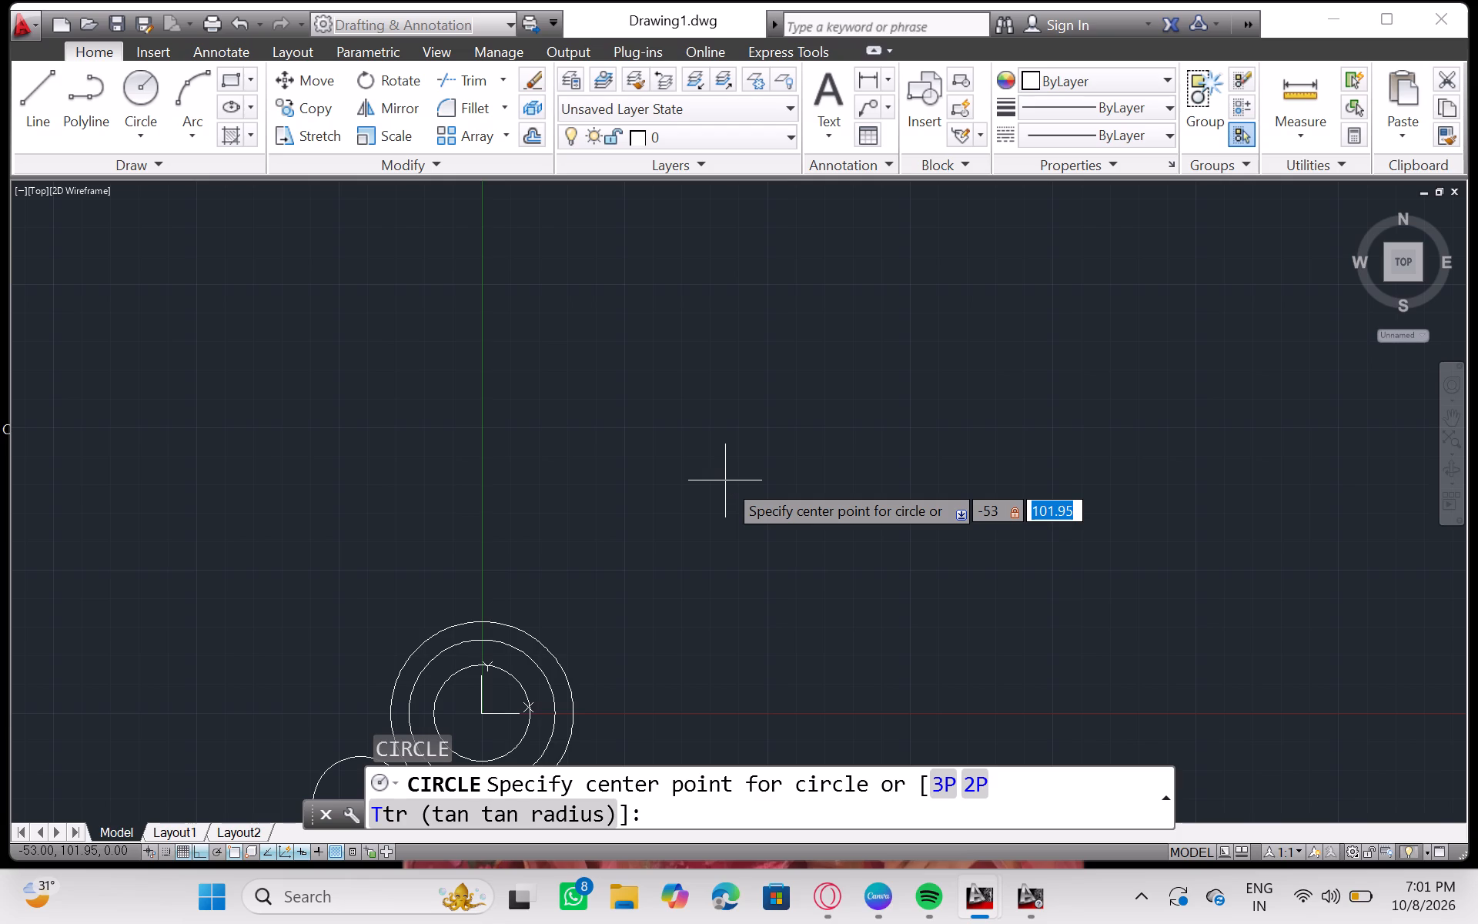
key(minus)
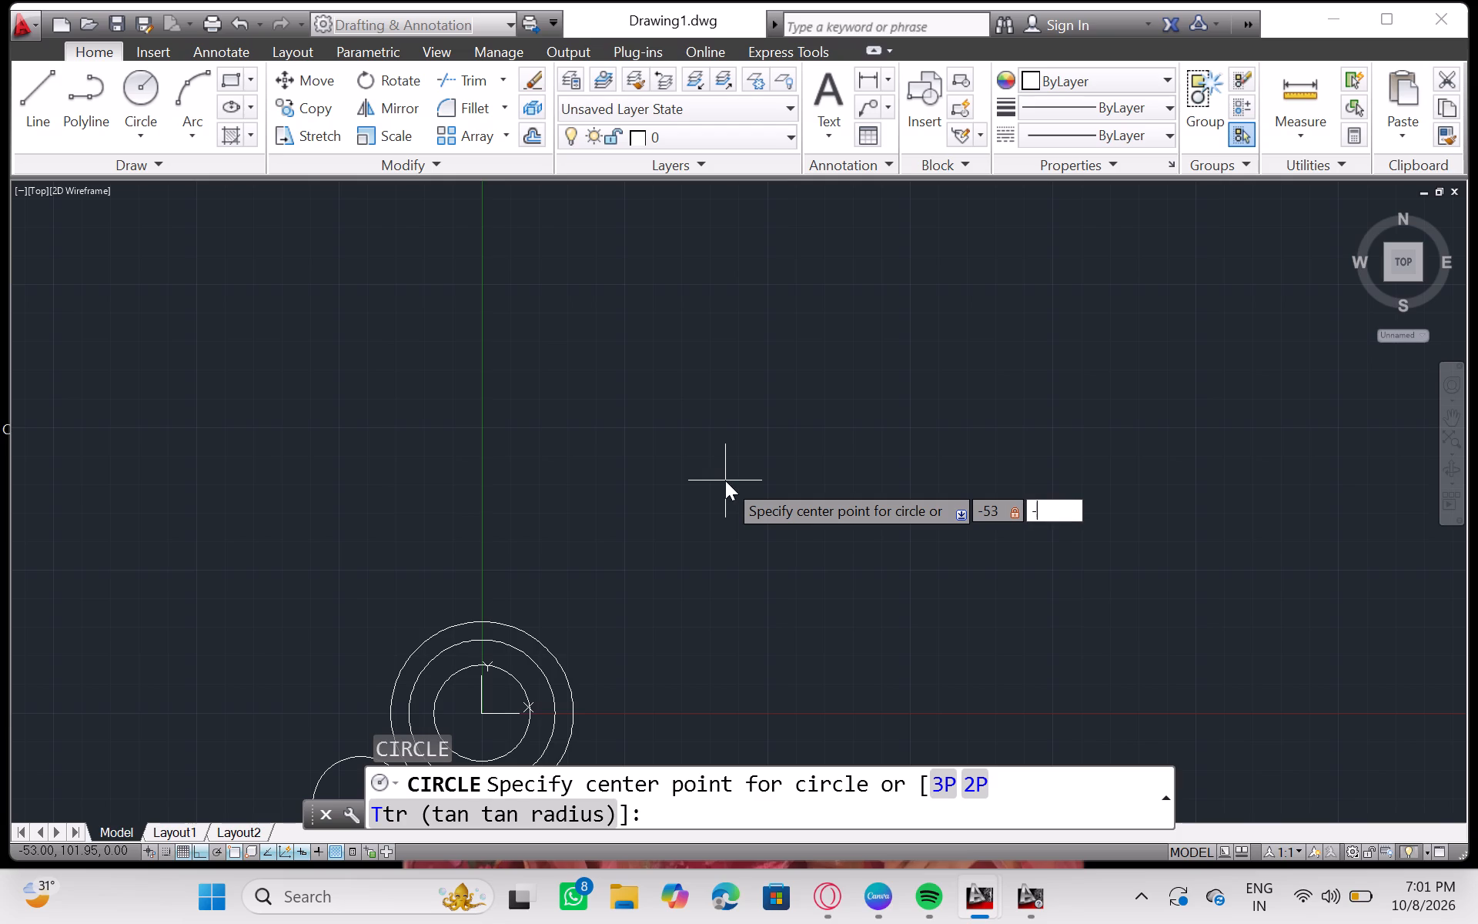
text(40)
key(Return)
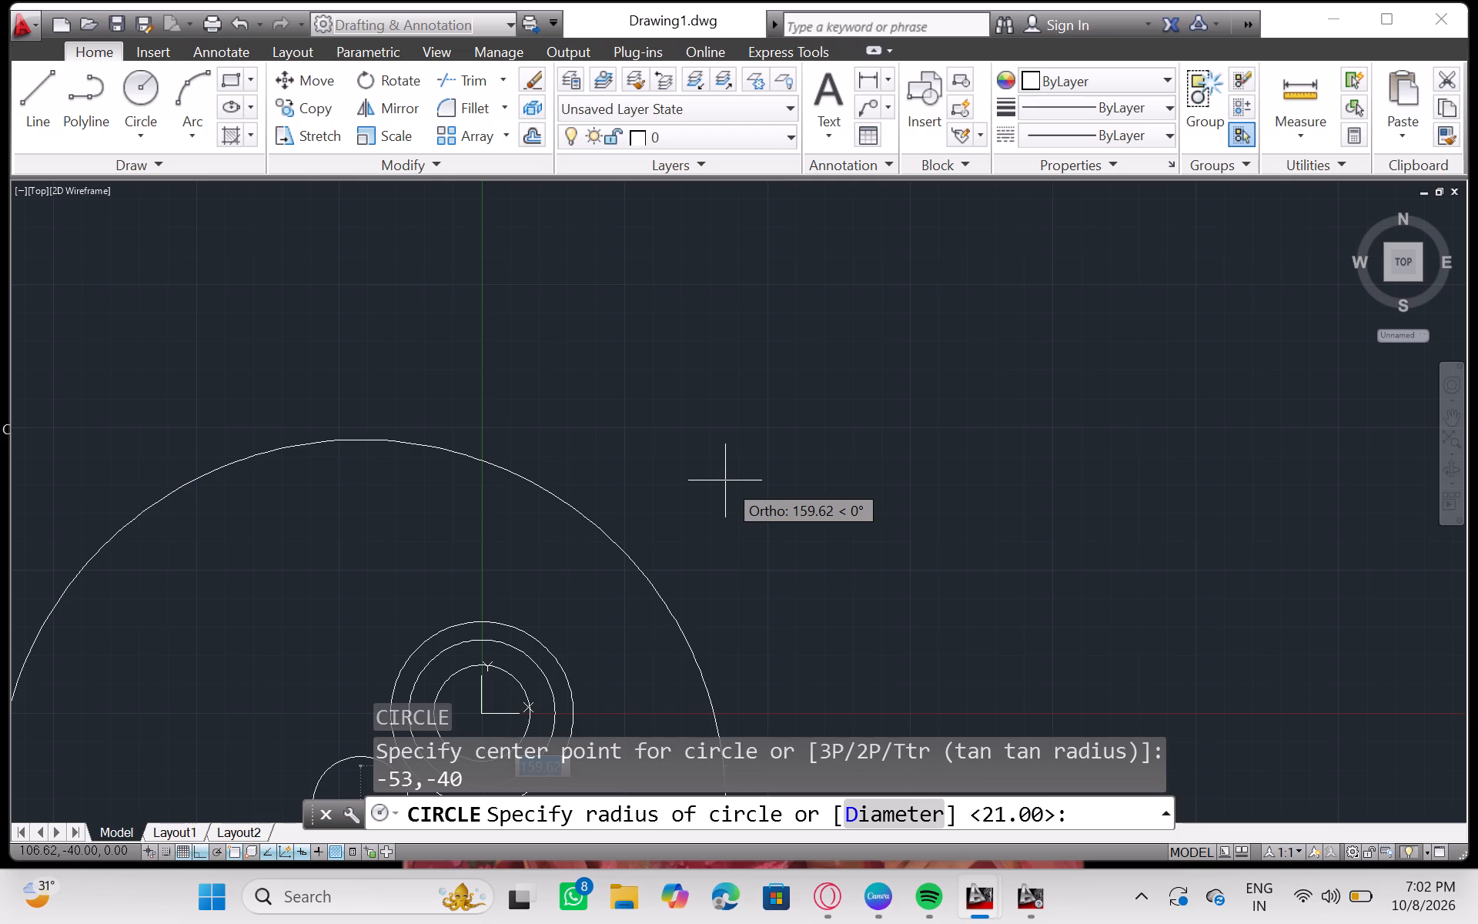
key(Return)
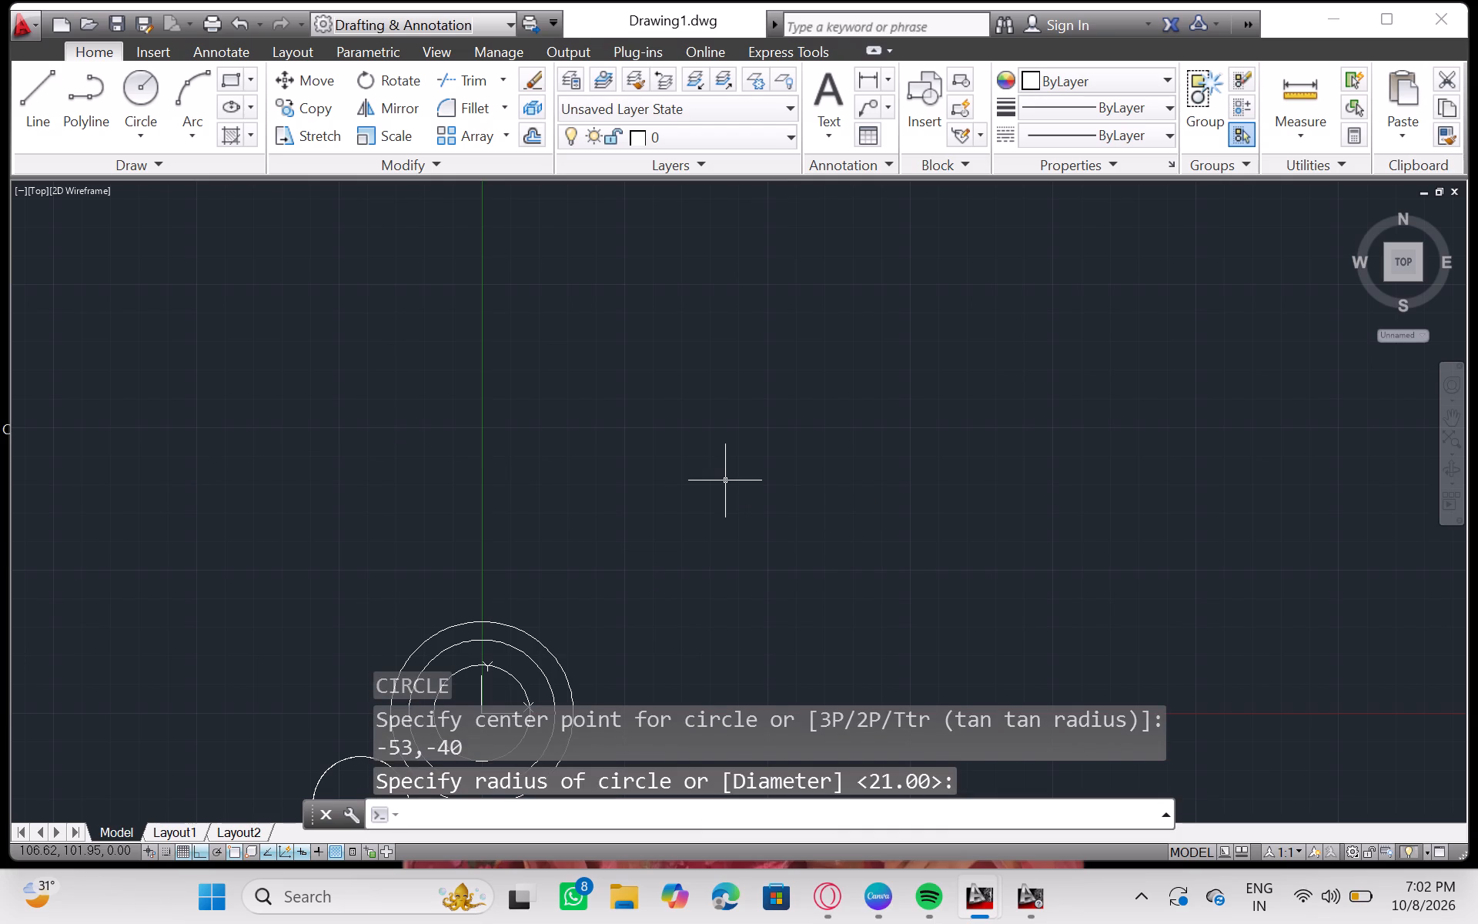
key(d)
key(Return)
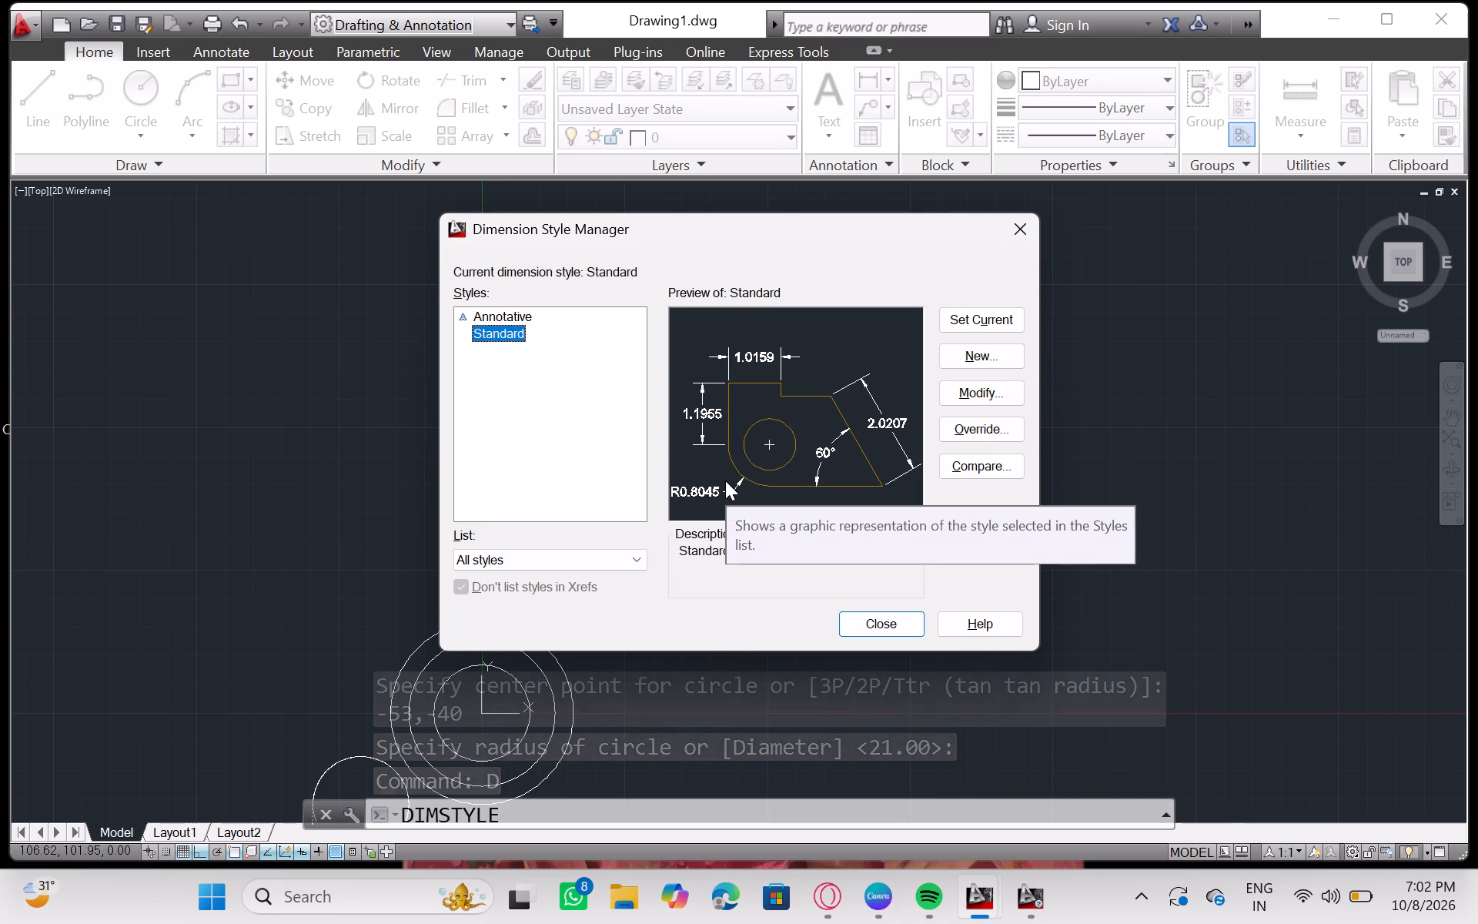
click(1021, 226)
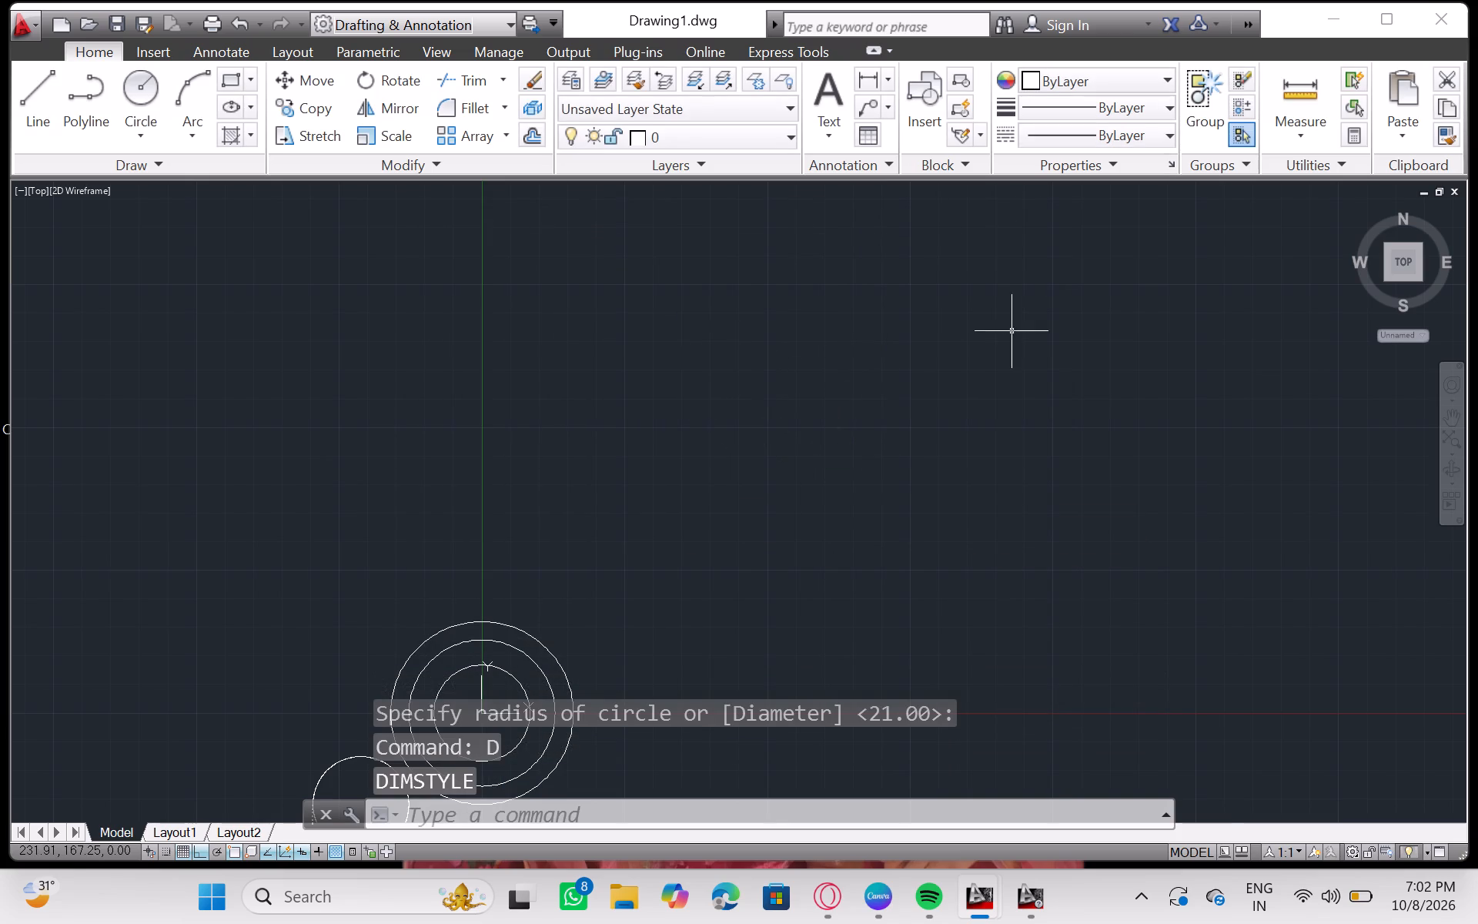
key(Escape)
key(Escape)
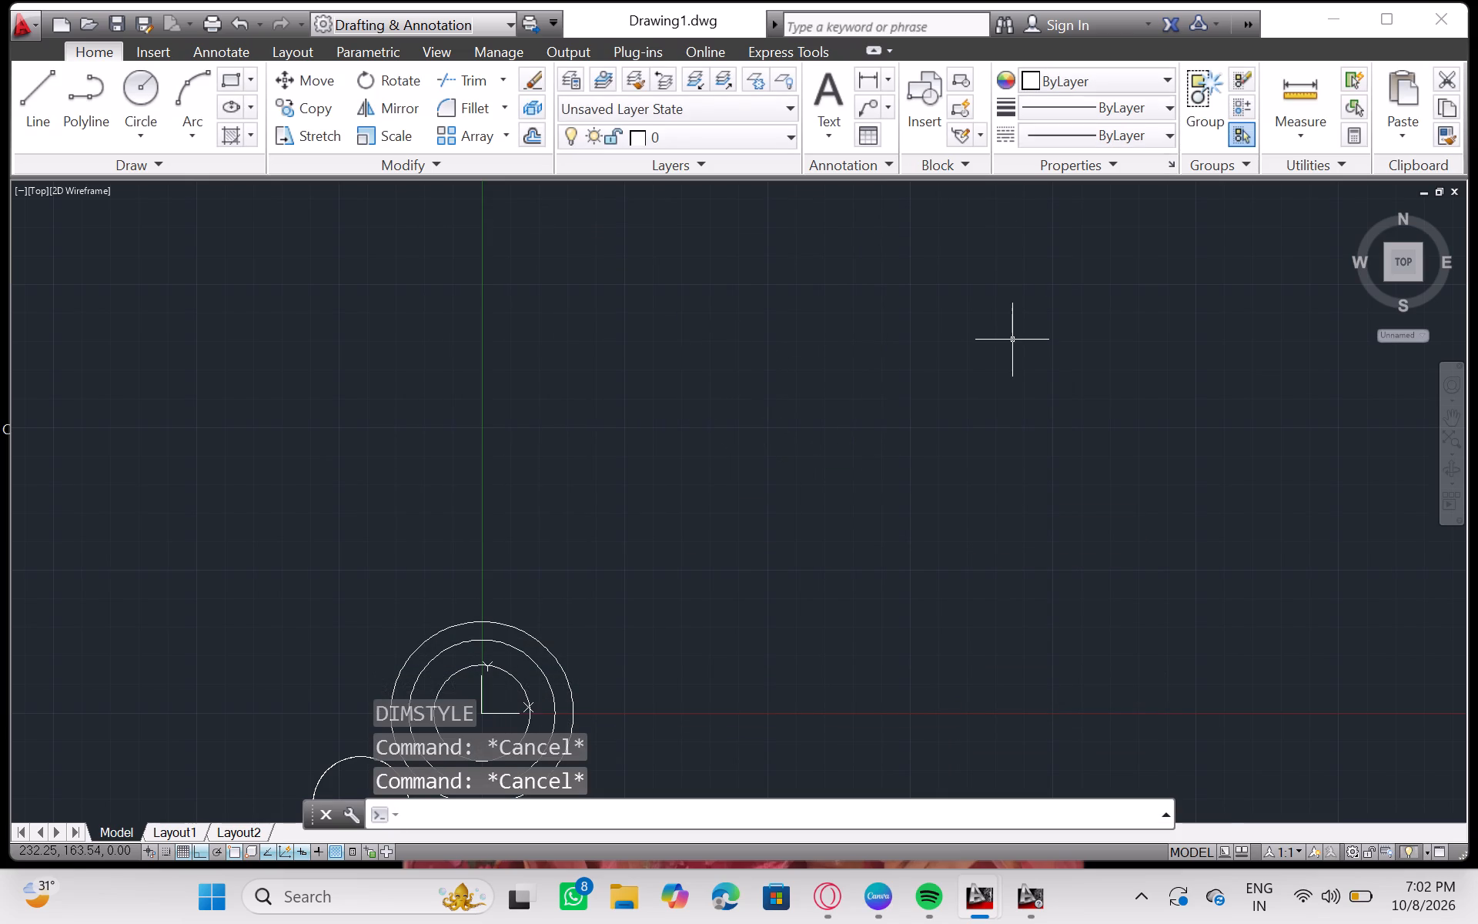
Draw a smaller concentric circle centred at -53,-40 with a diameter of 22.
key(c)
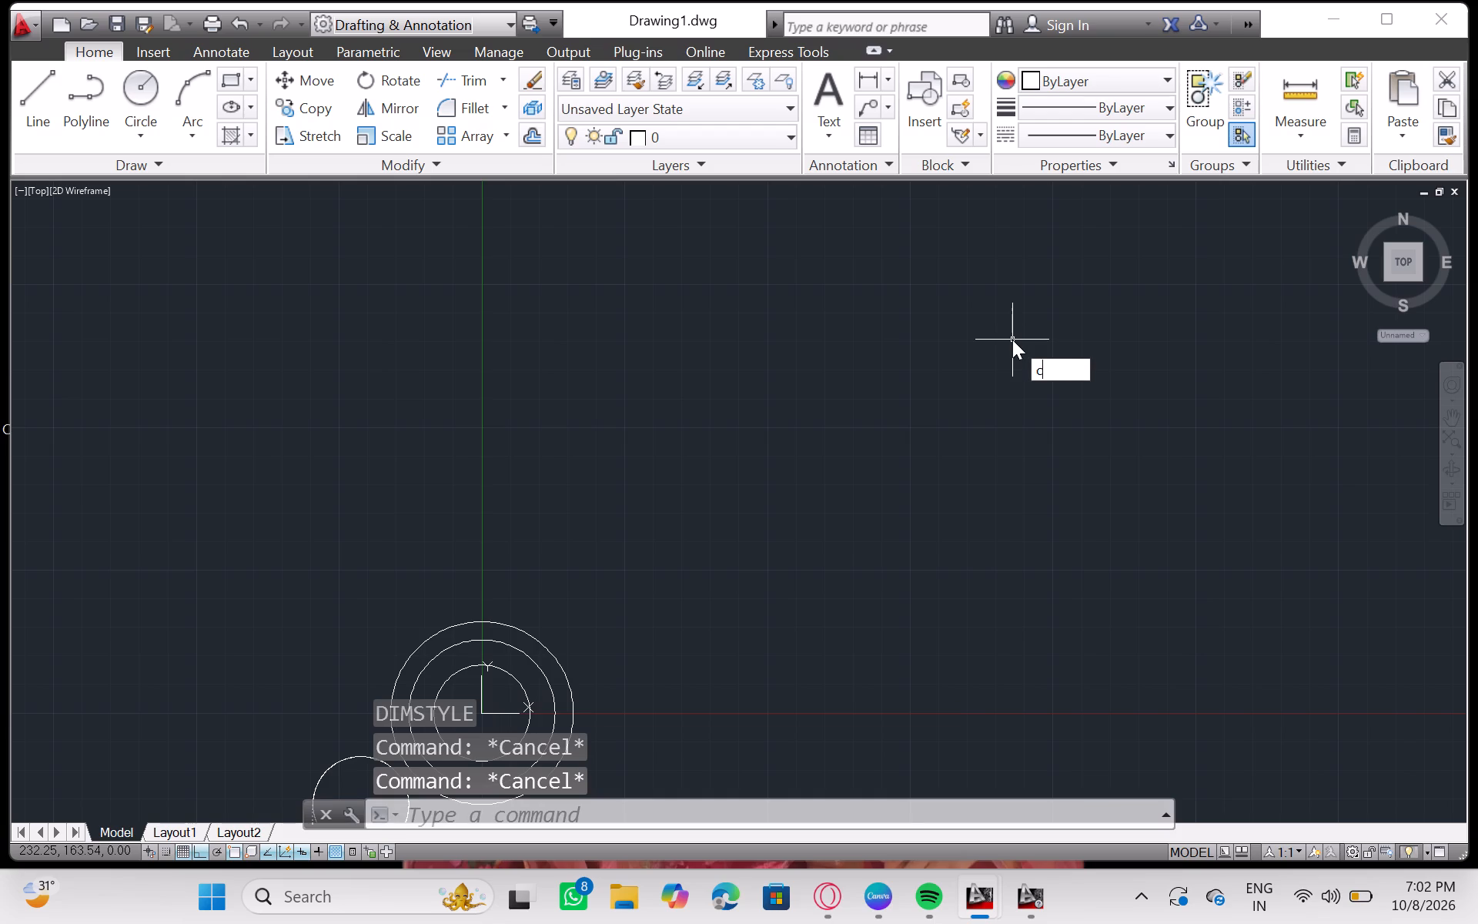
key(Return)
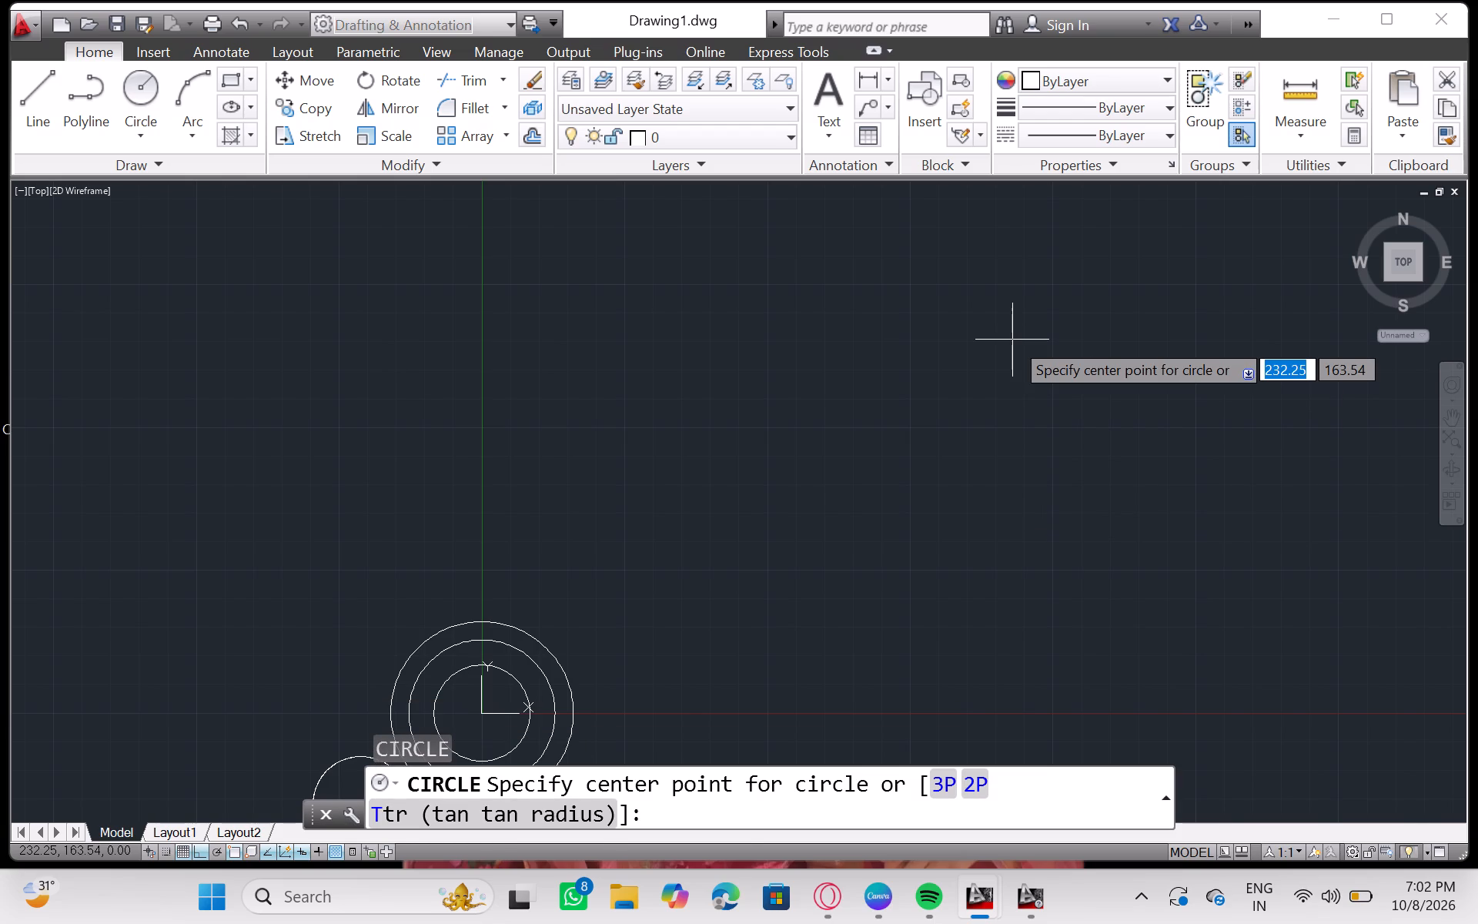
key(minus)
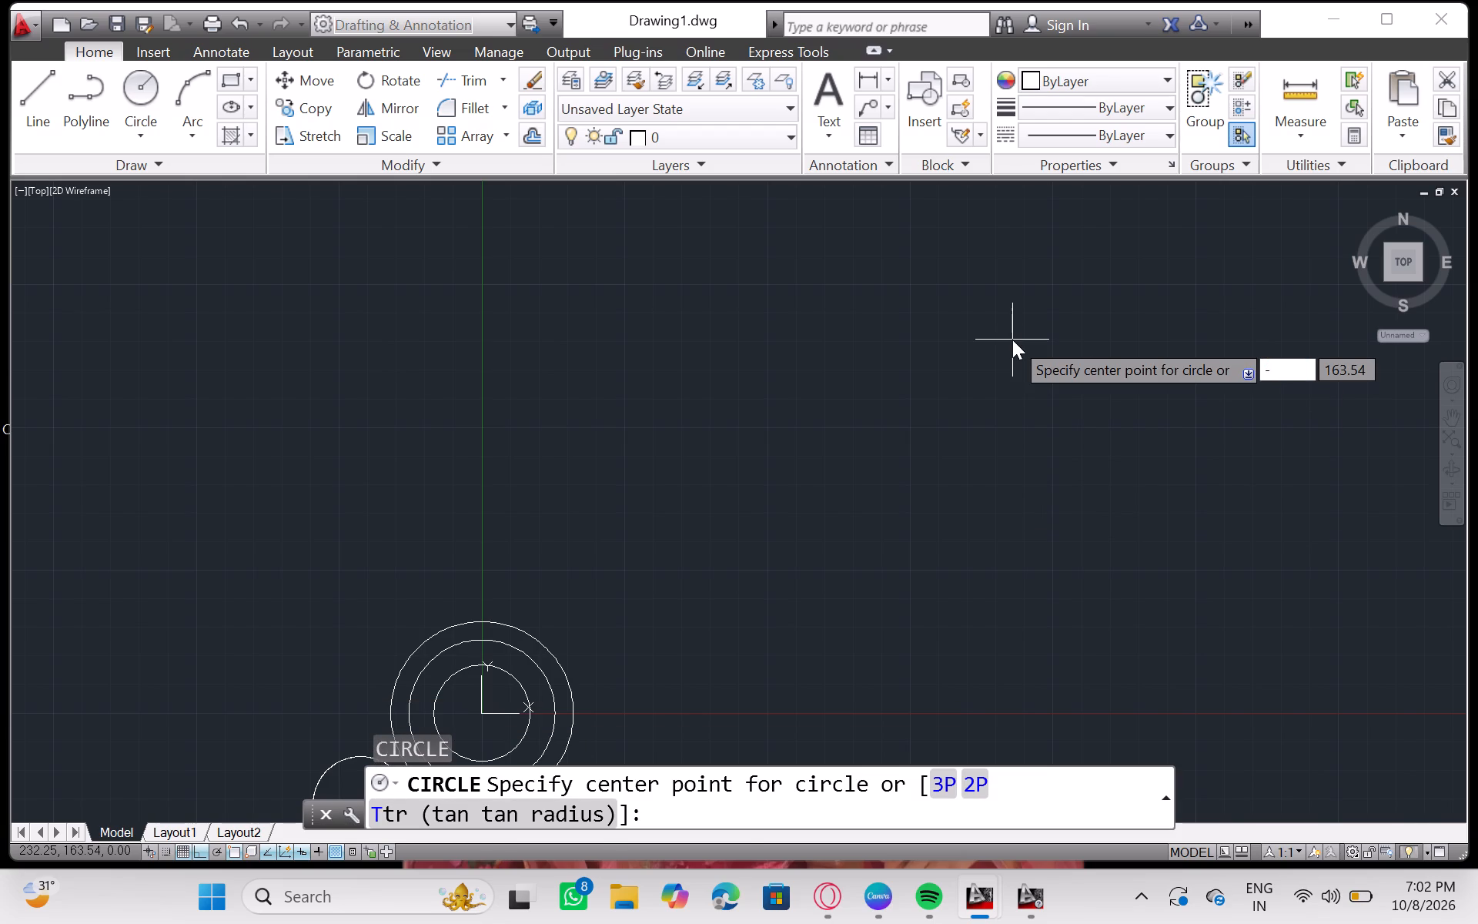
text(53)
key(comma)
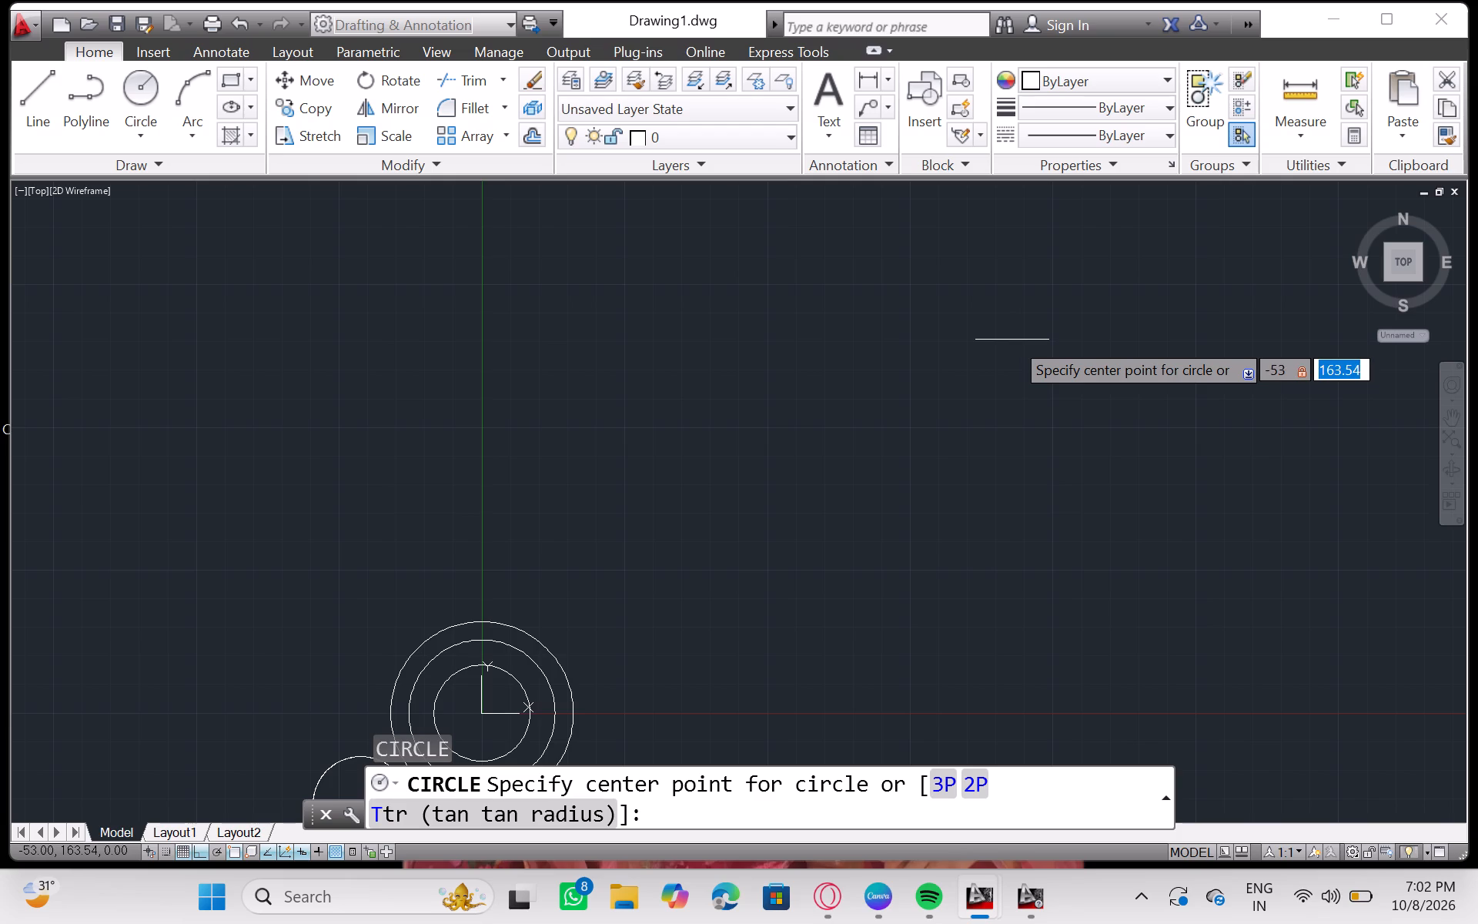
text(-40)
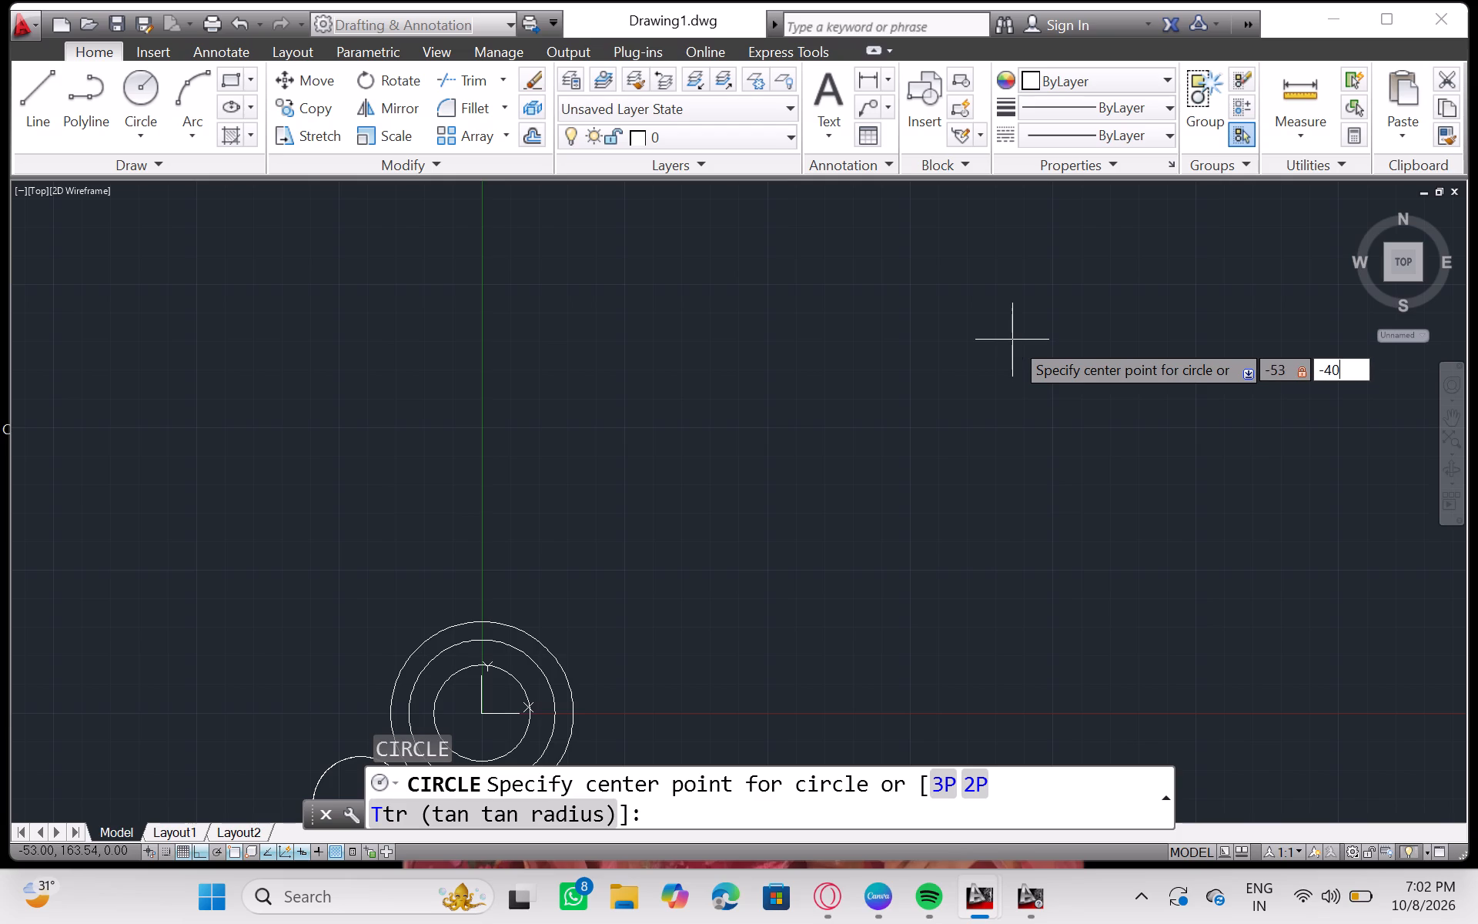
key(Return)
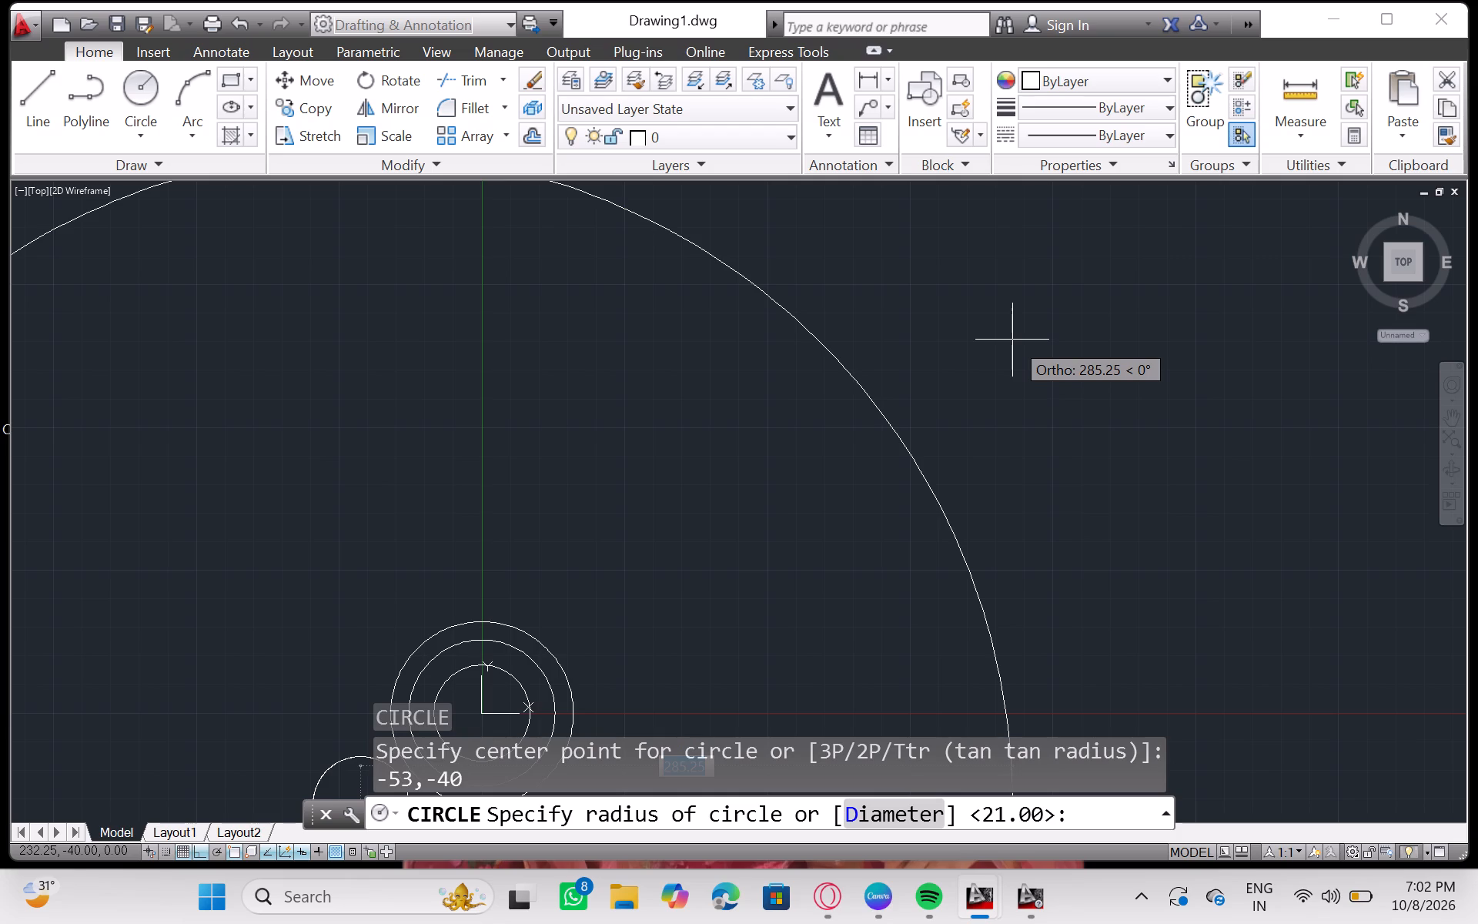
key(d)
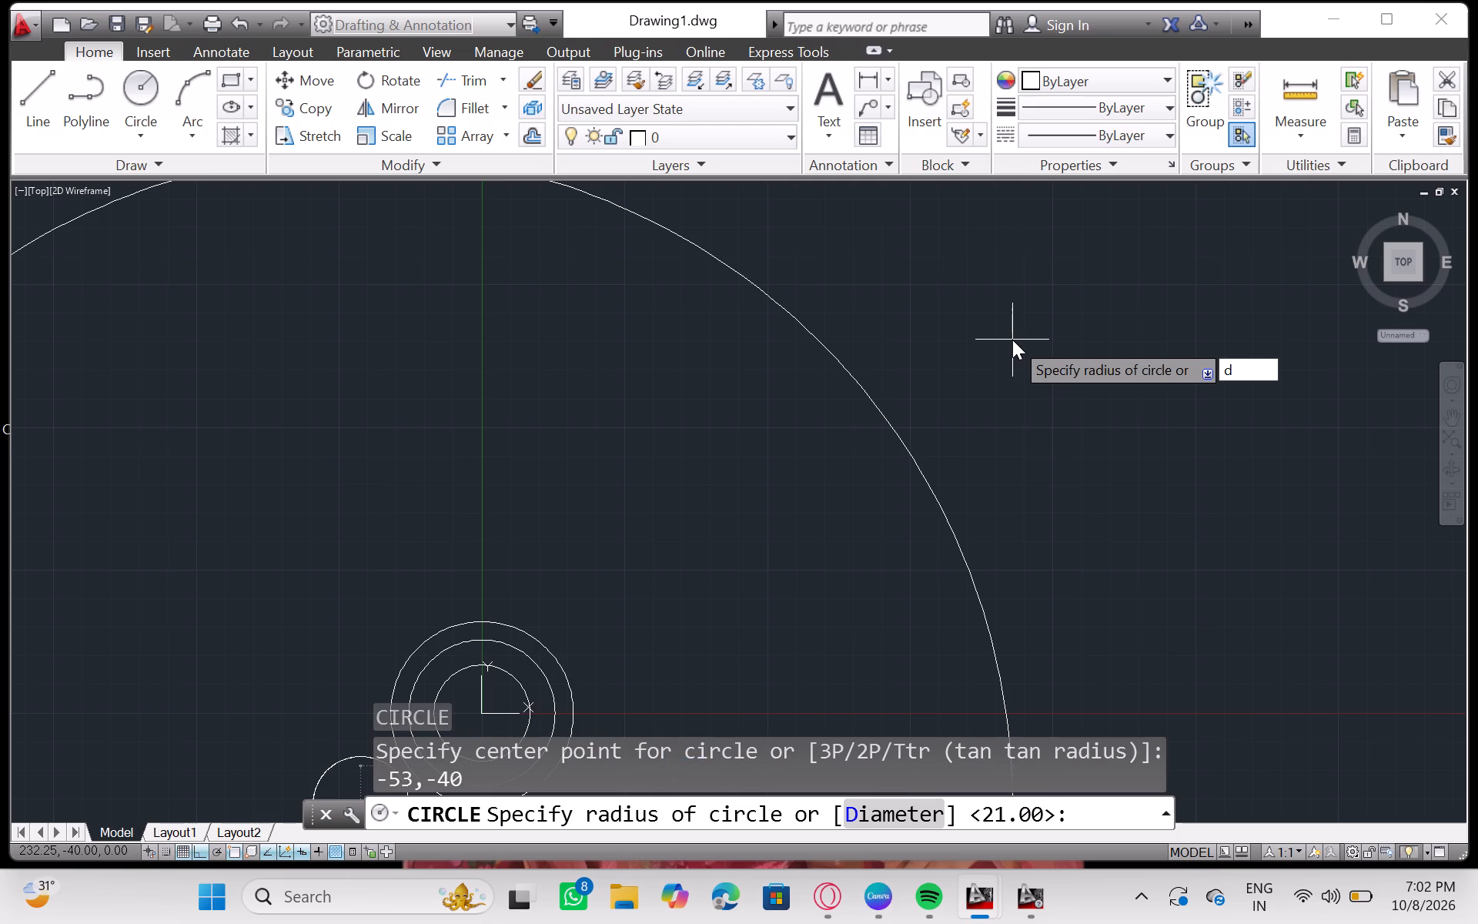
key(Return)
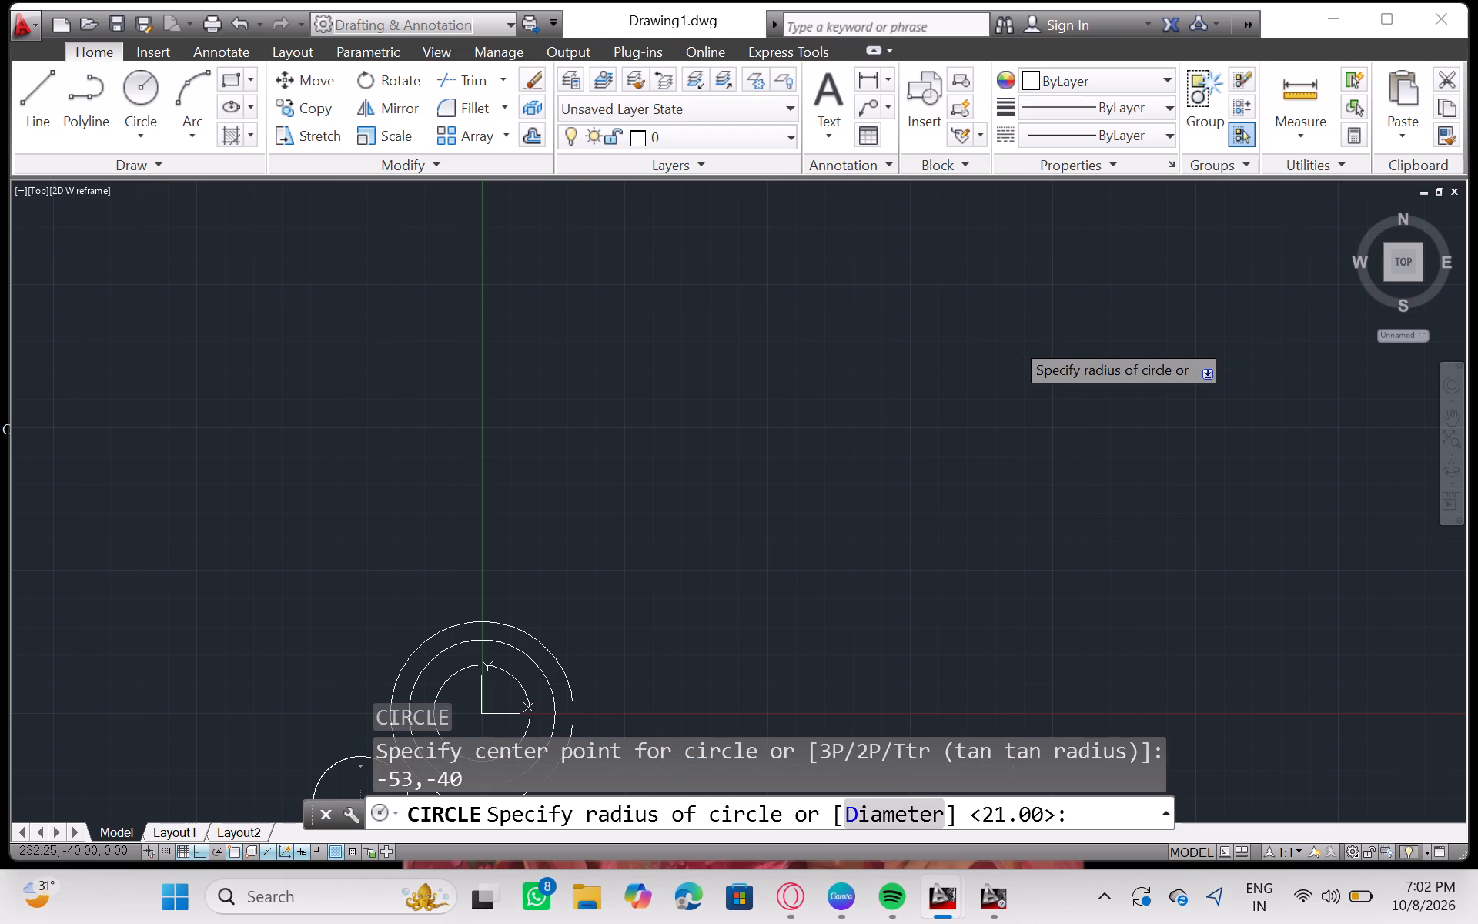
text(22)
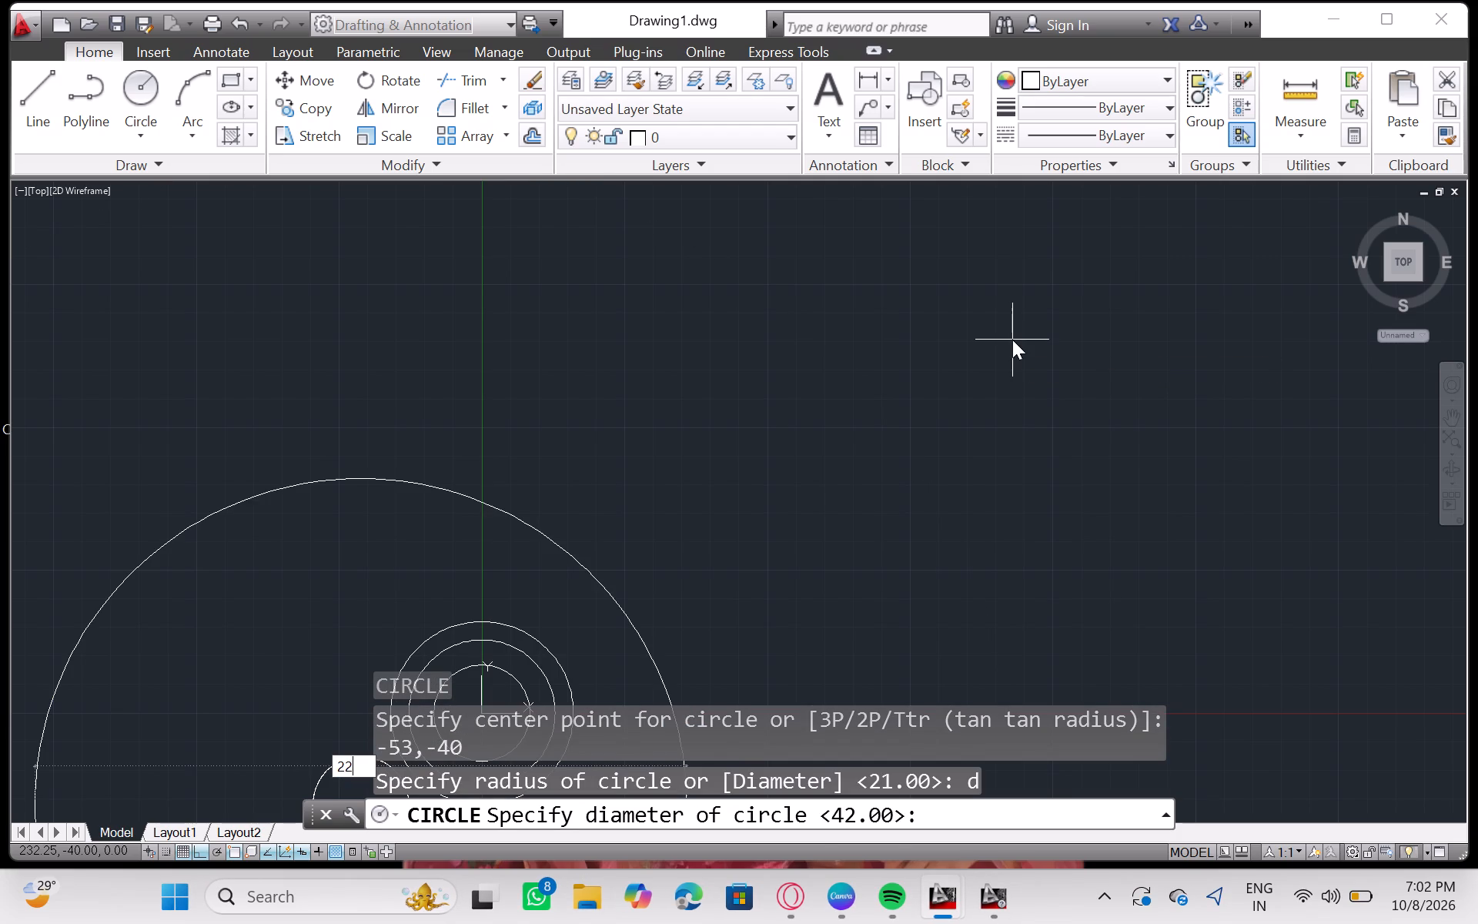
key(Return)
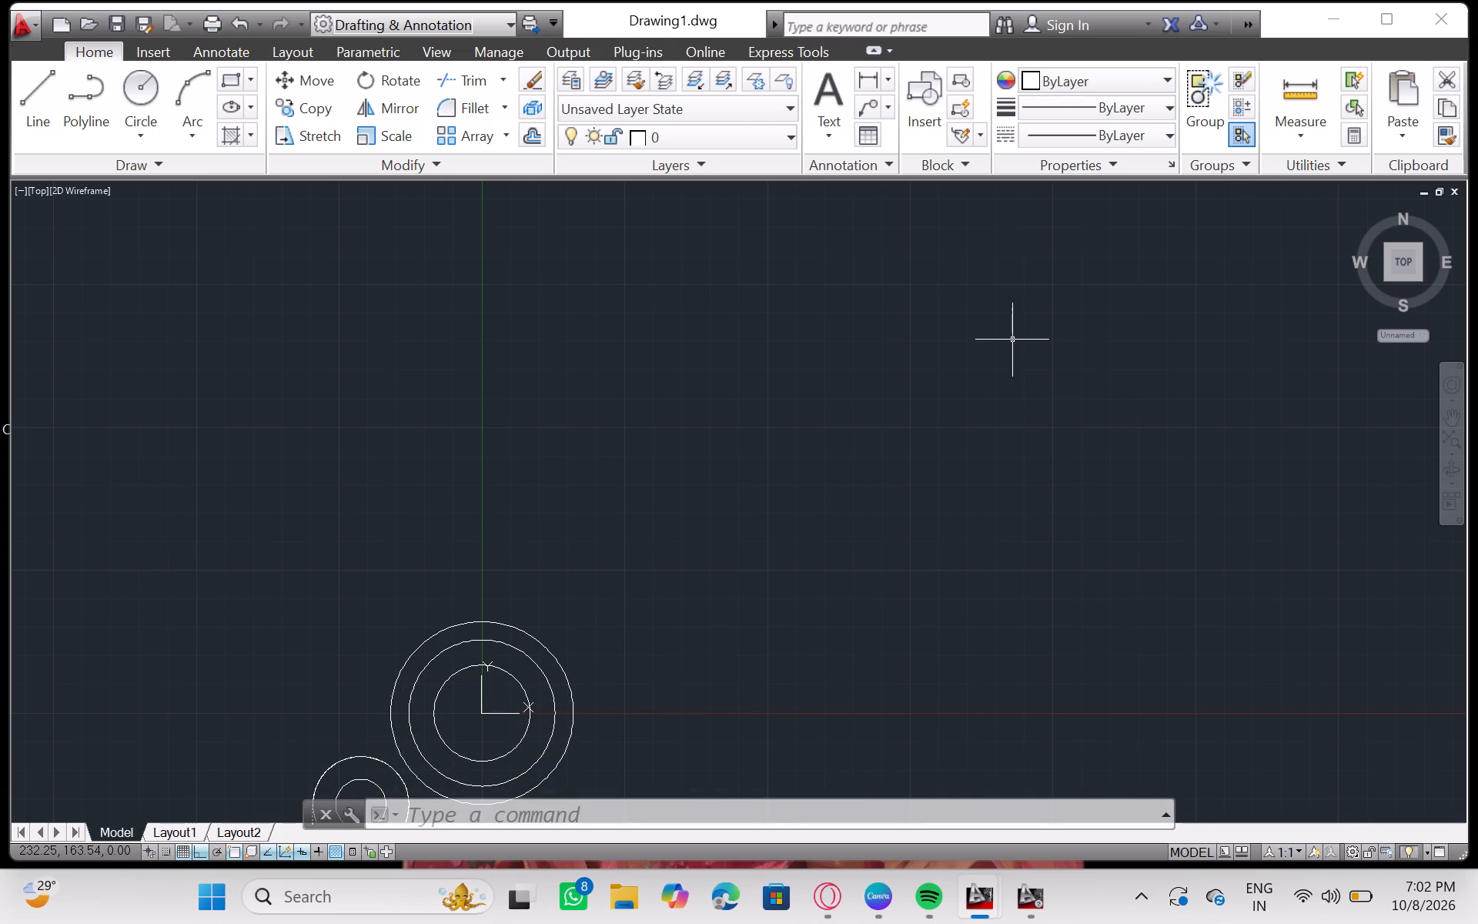
Draw a circle centred at 53,-40 with a diameter of 42.
key(c)
key(Return)
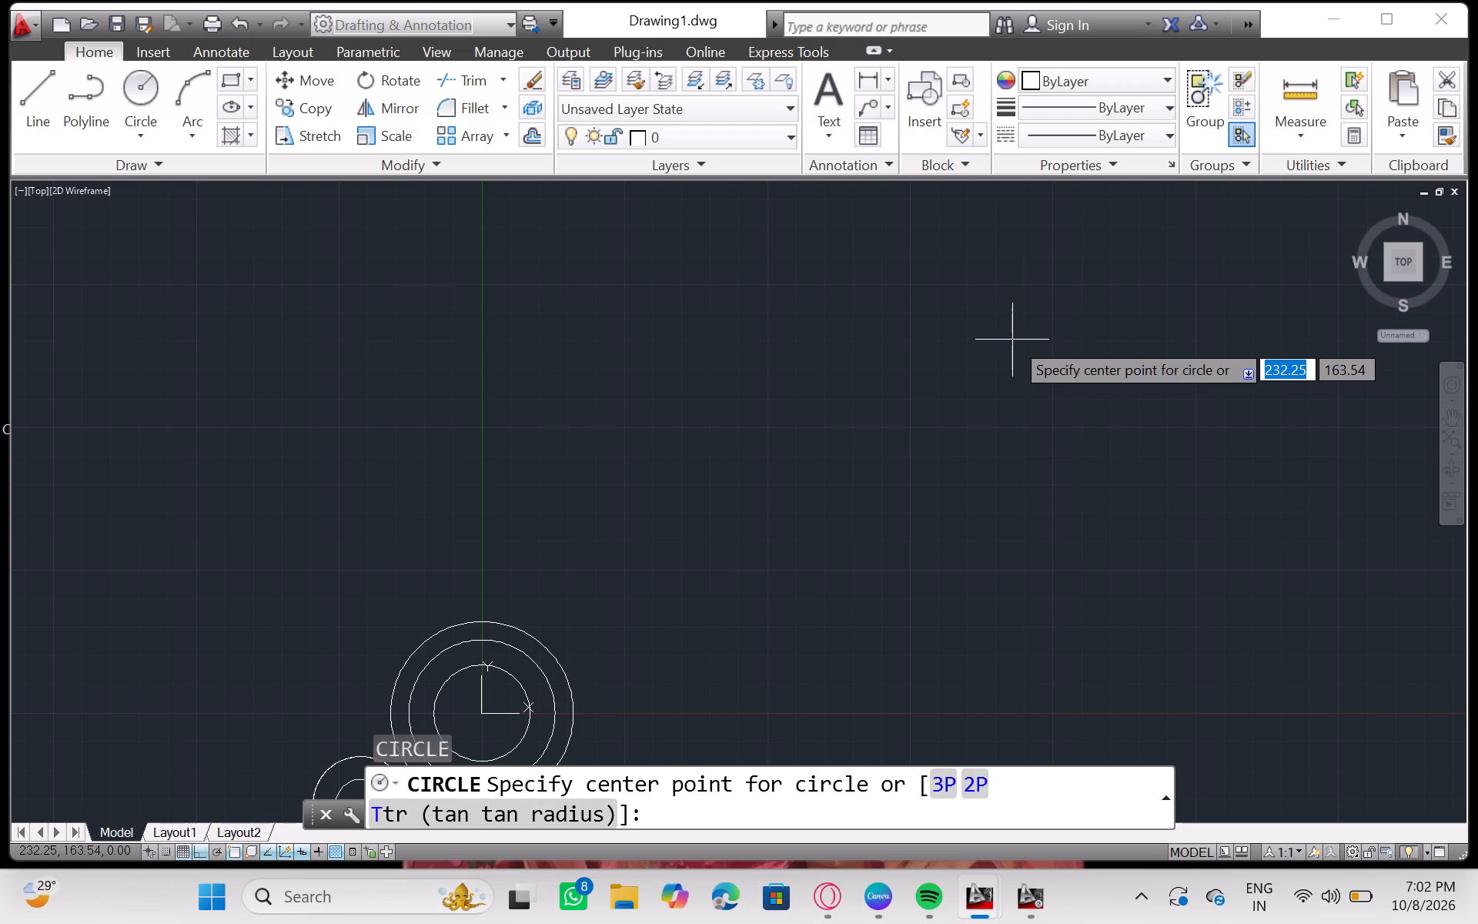
key(5)
key(3)
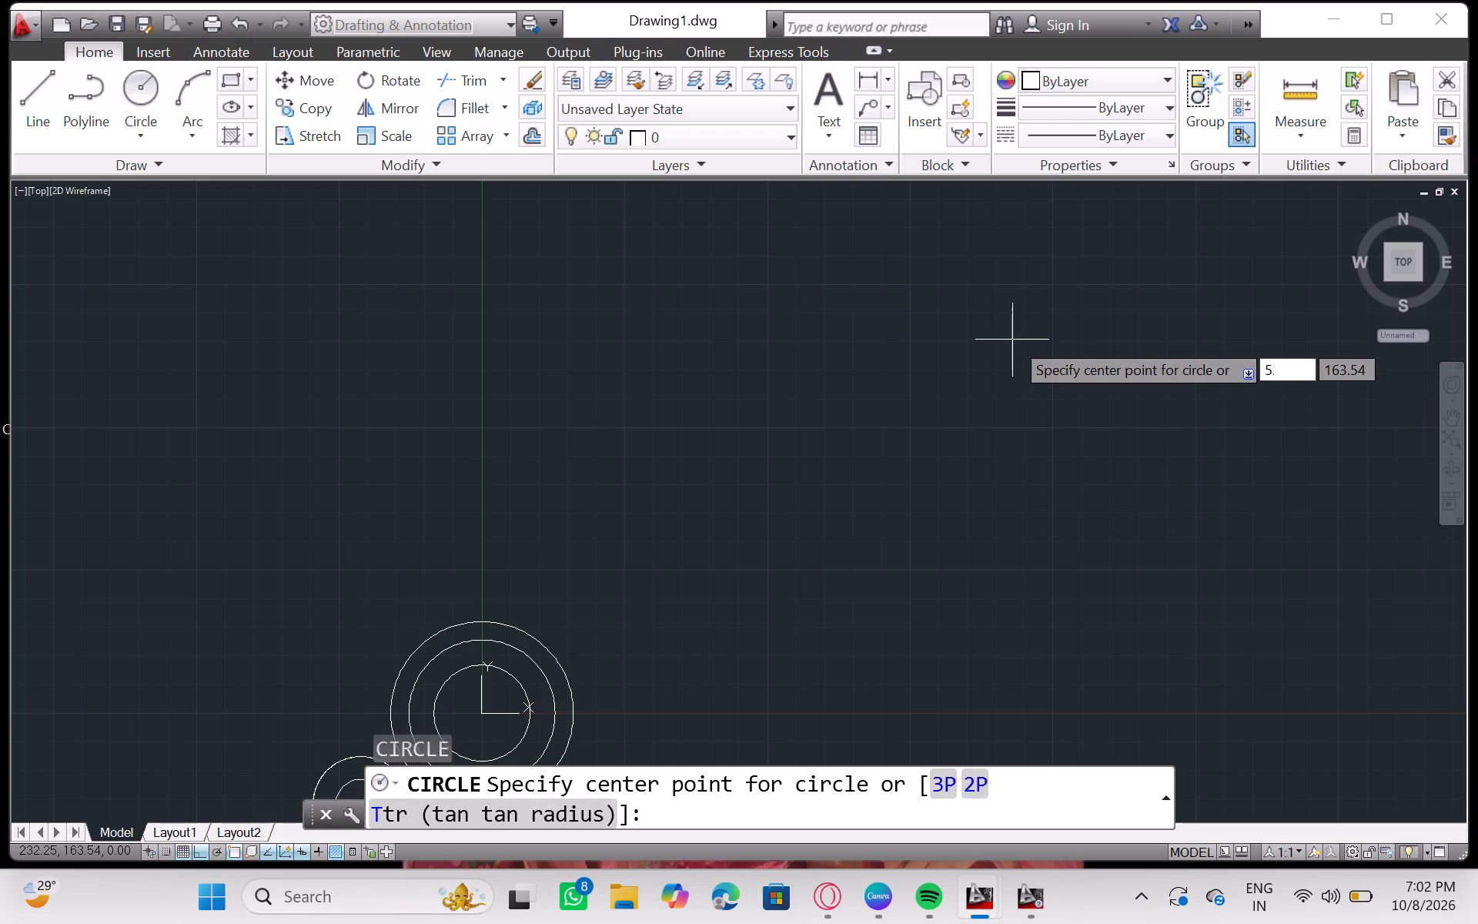
text(,-40)
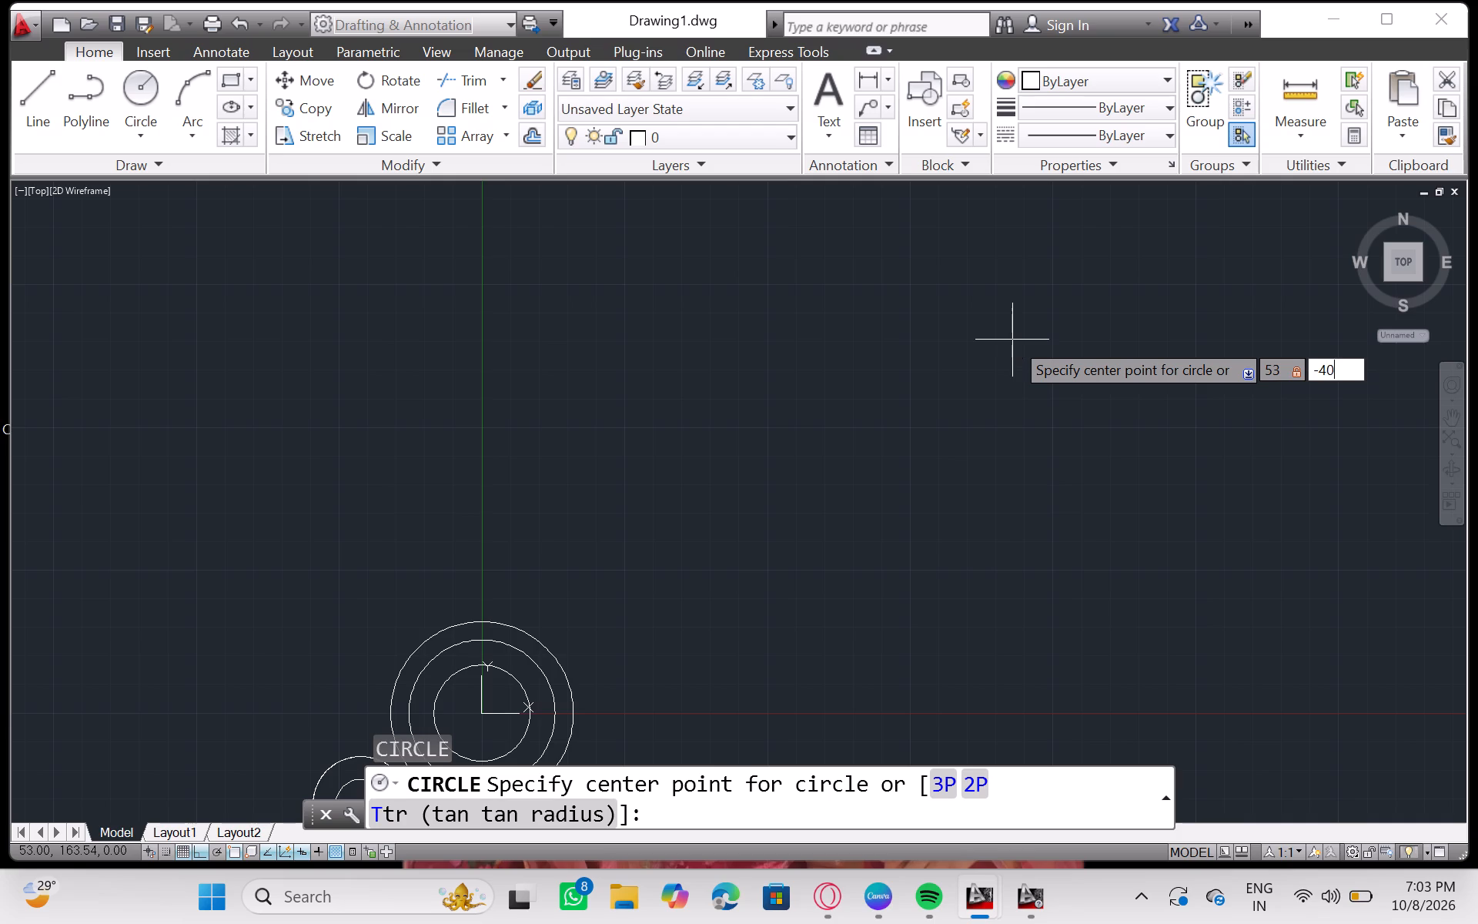
key(Return)
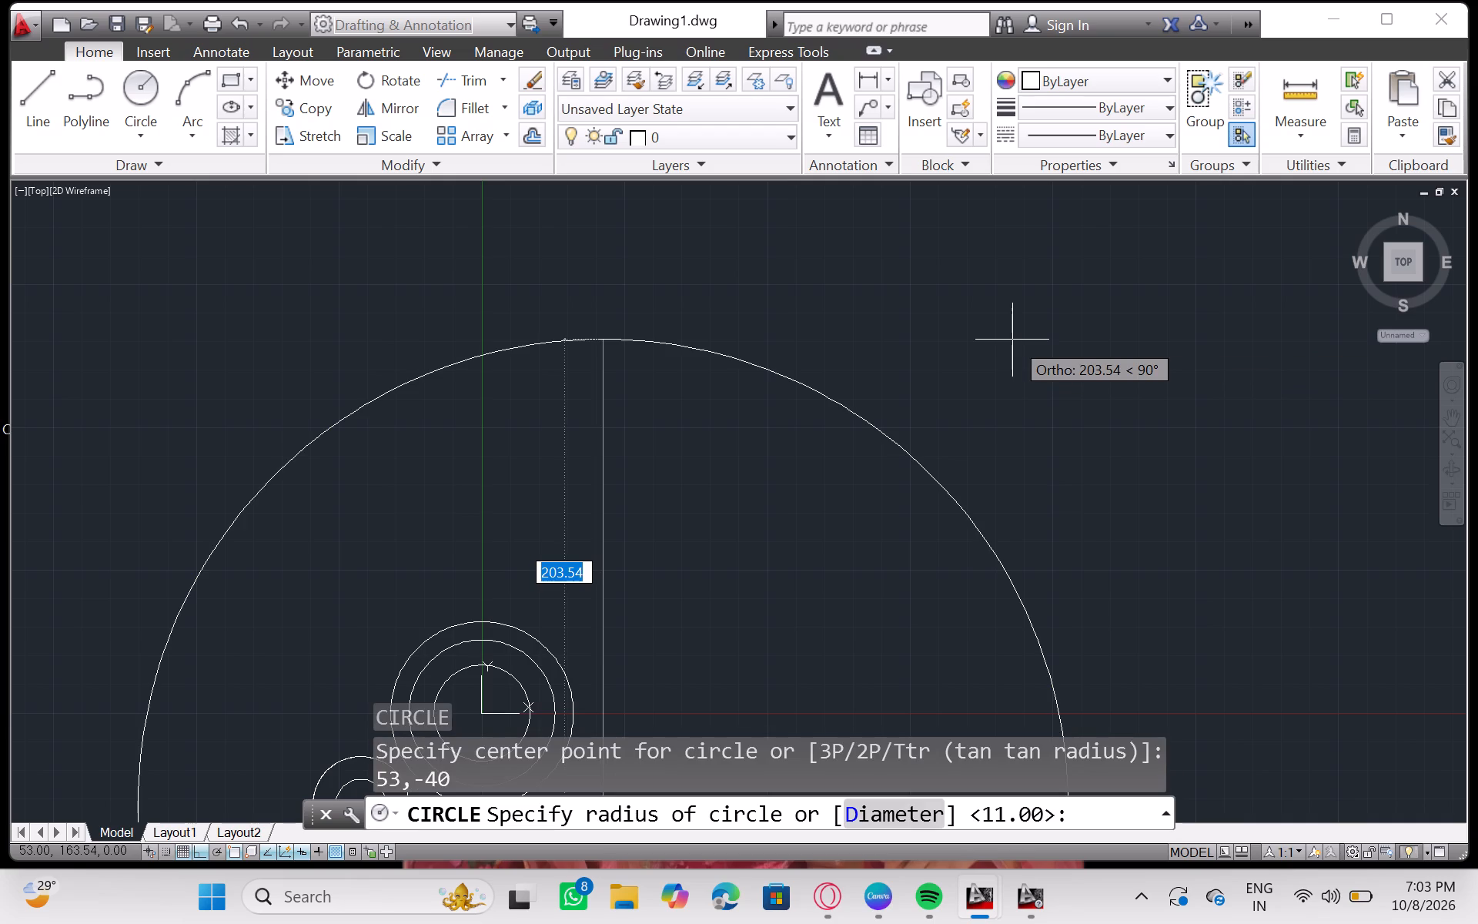
key(d)
key(Return)
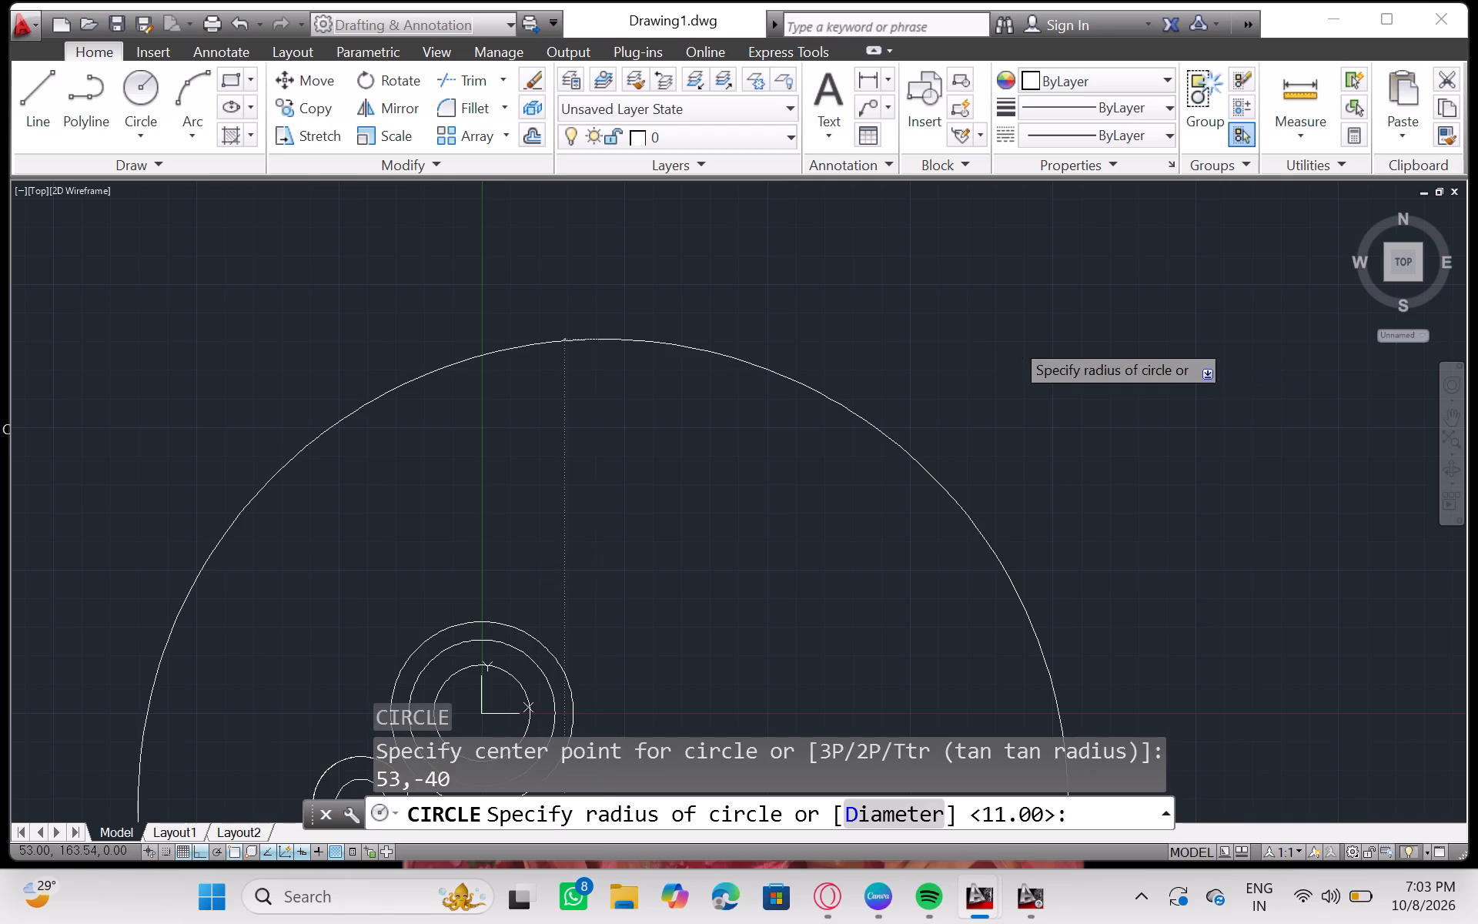
text(42)
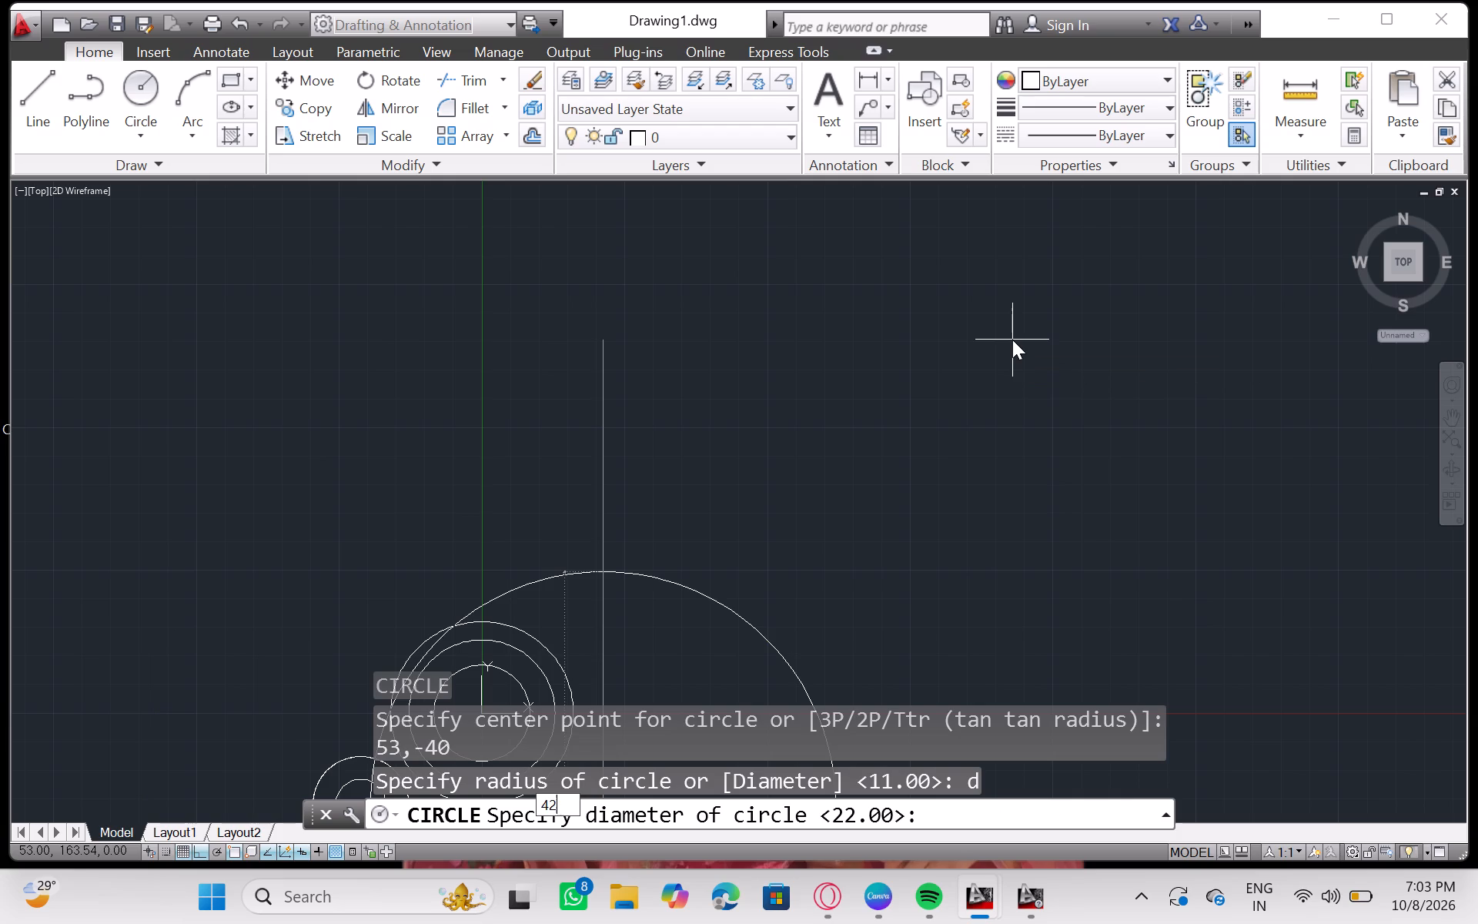
key(Return)
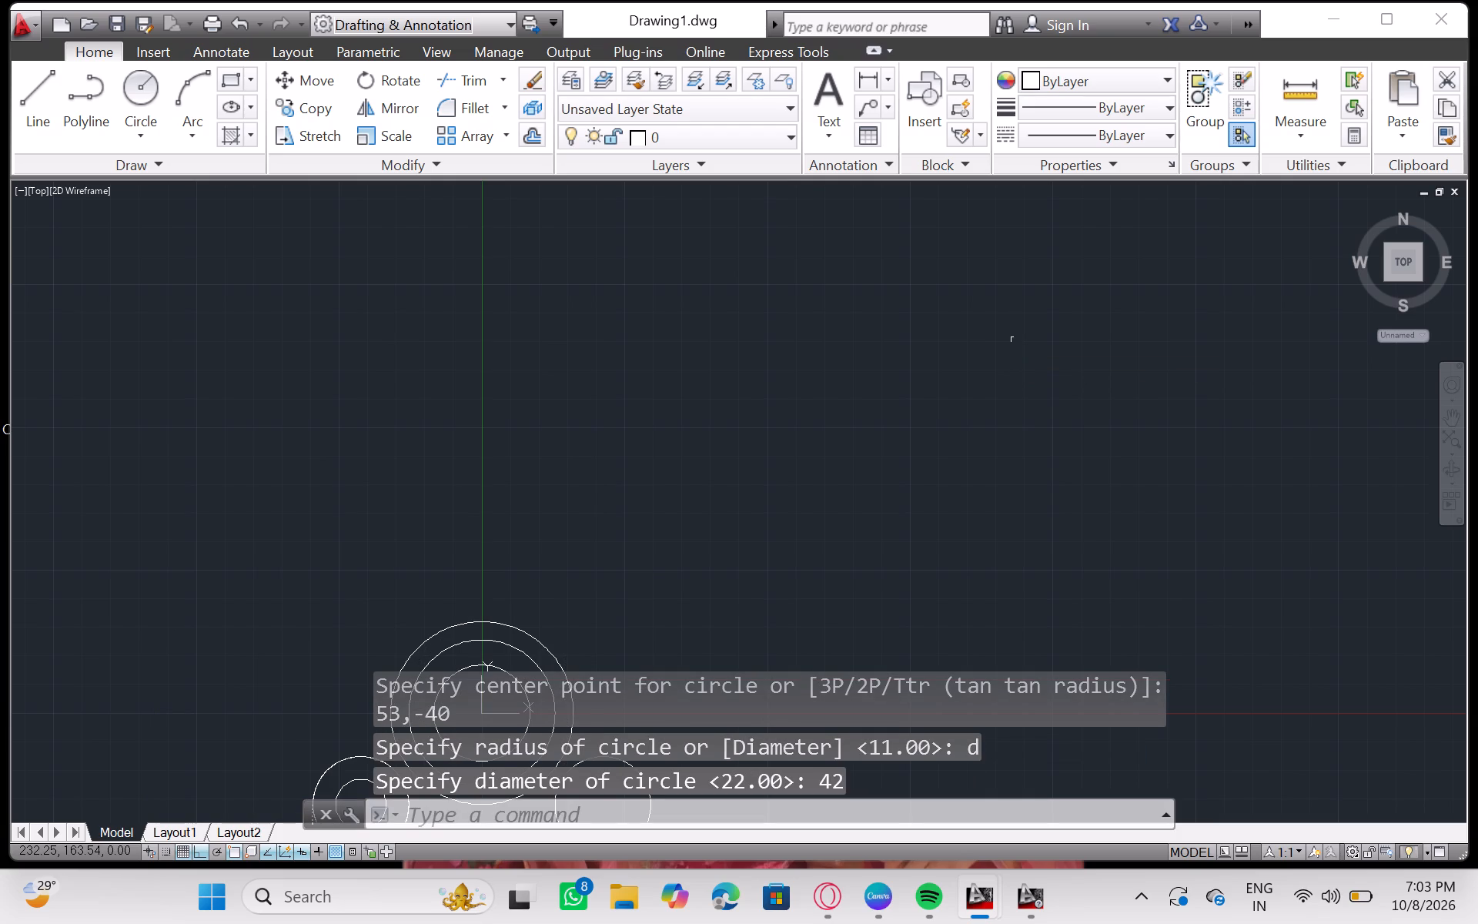
Draw a smaller concentric circle centred at 53,-40 with a diameter of 22.
key(c)
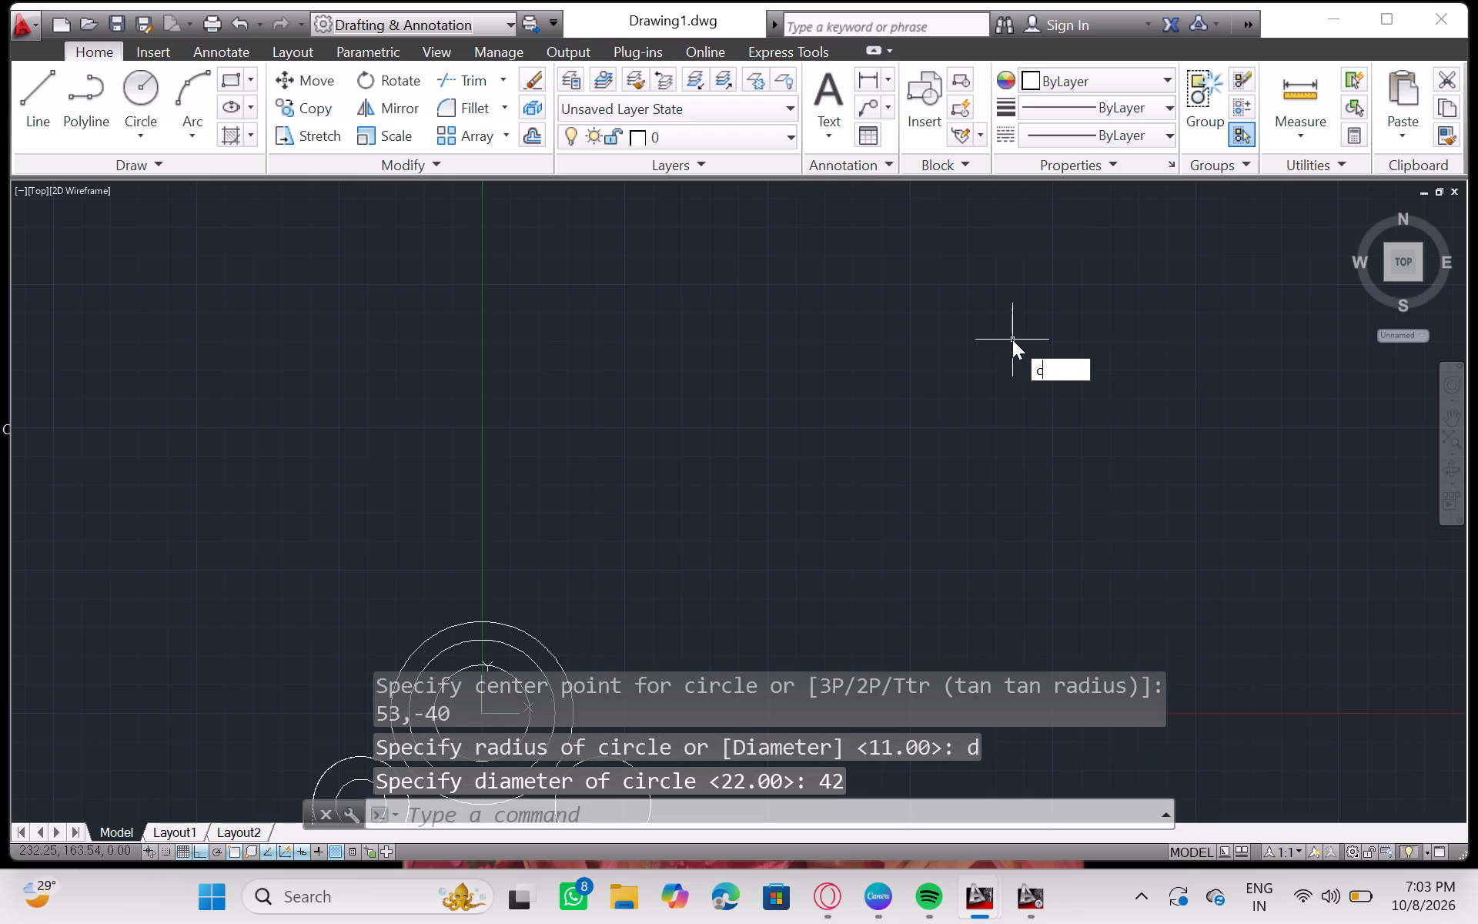
key(Return)
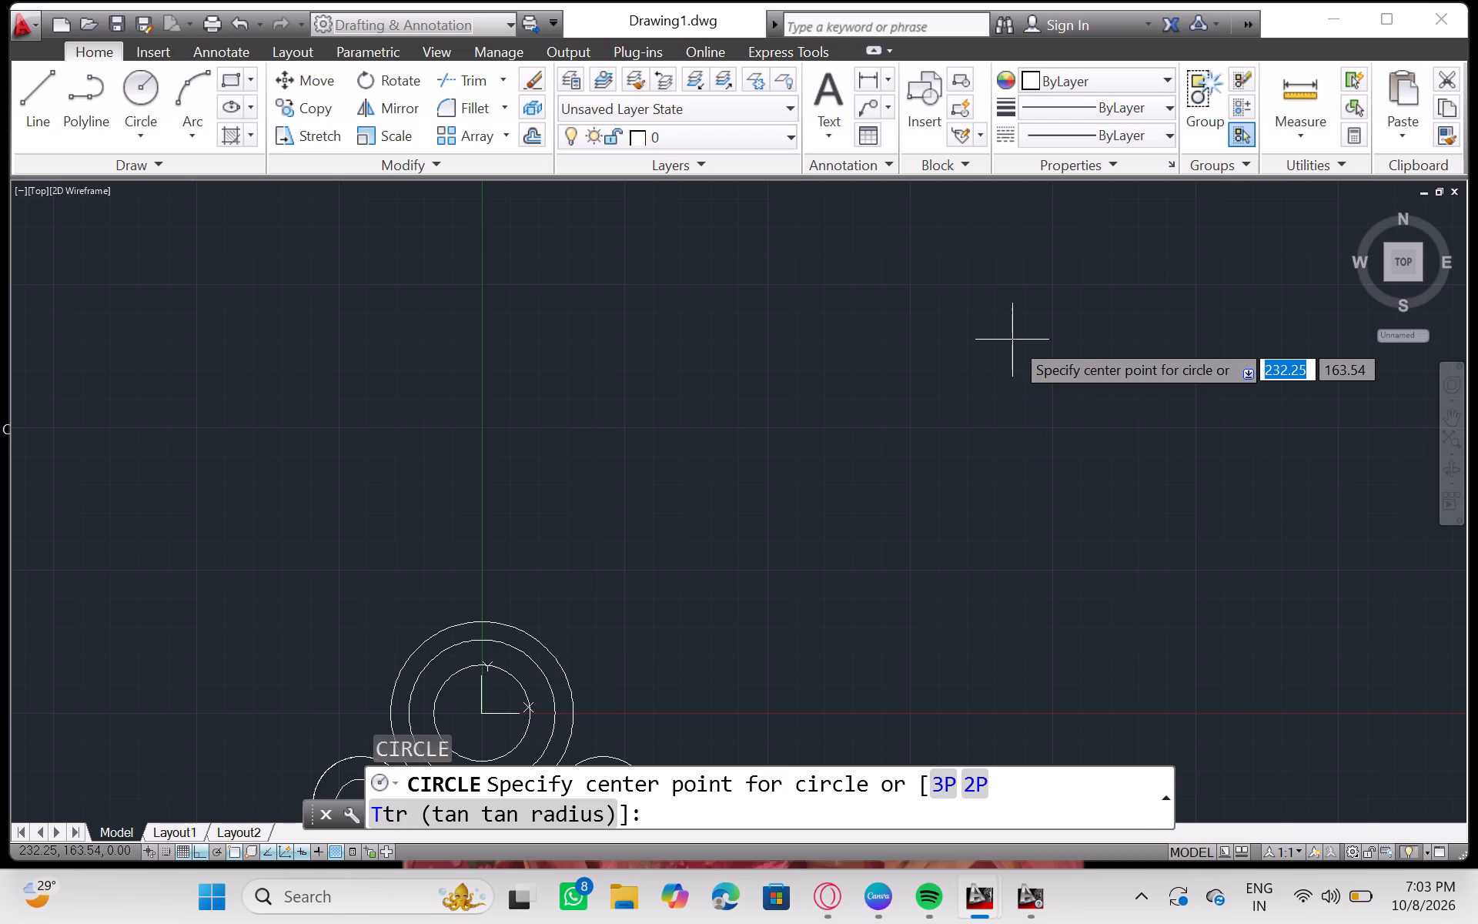
key(5)
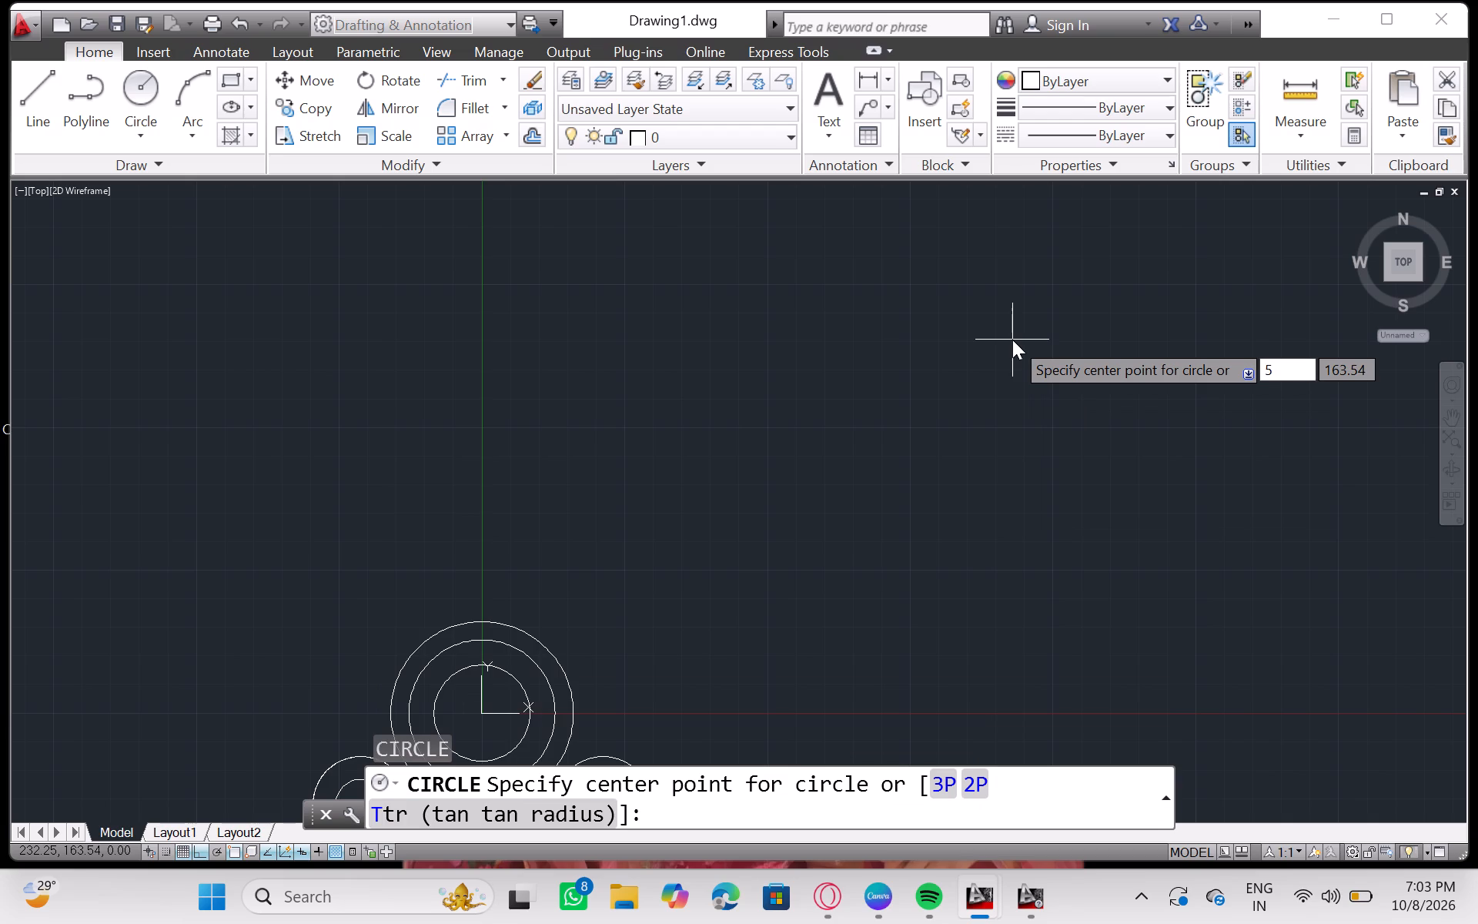
key(3)
key(comma)
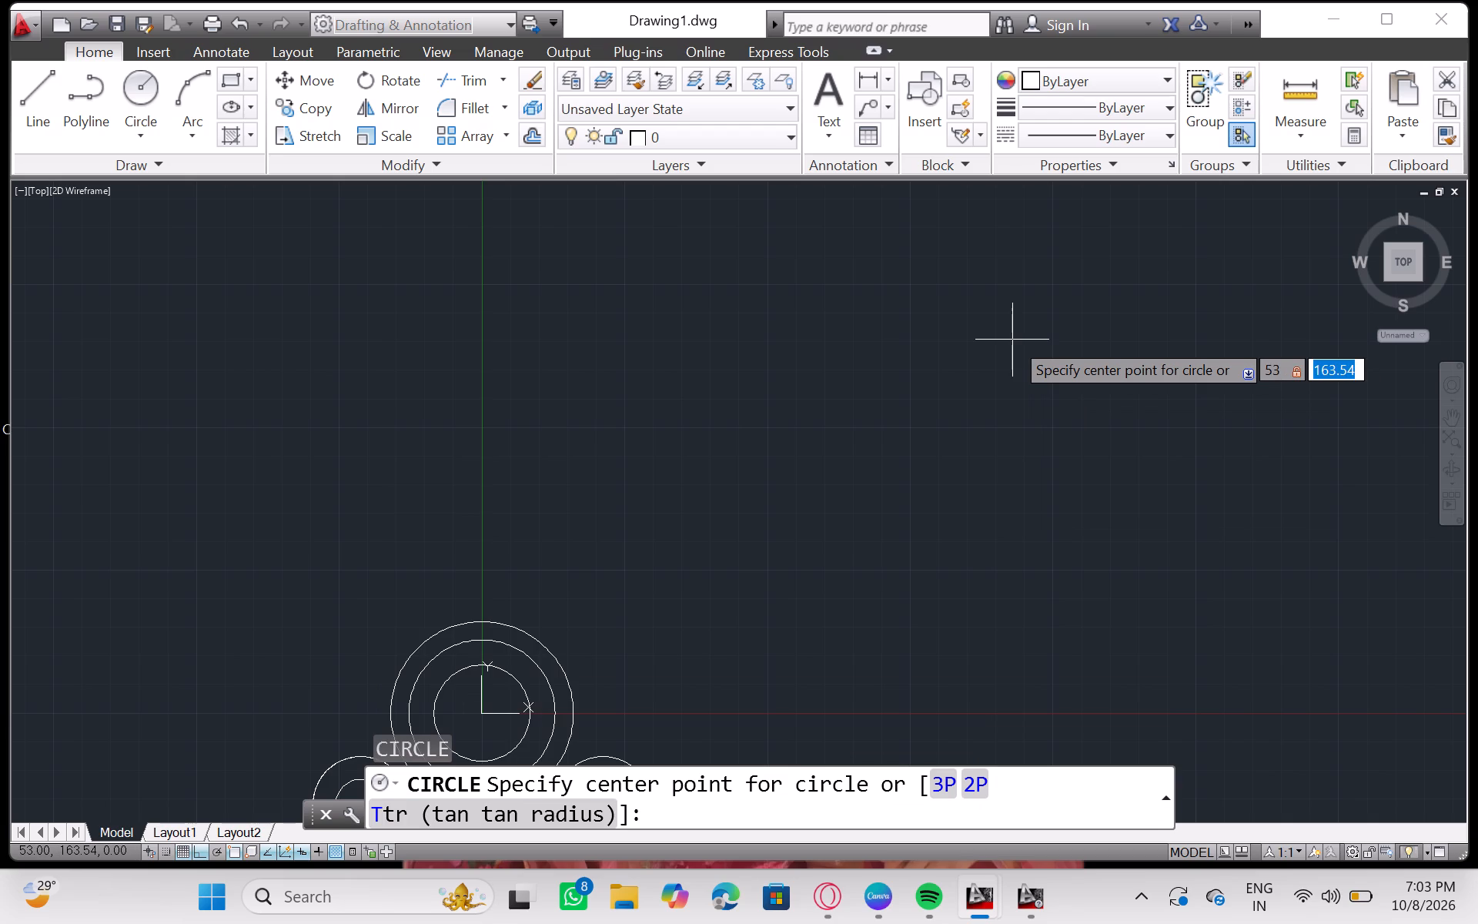
text(42)
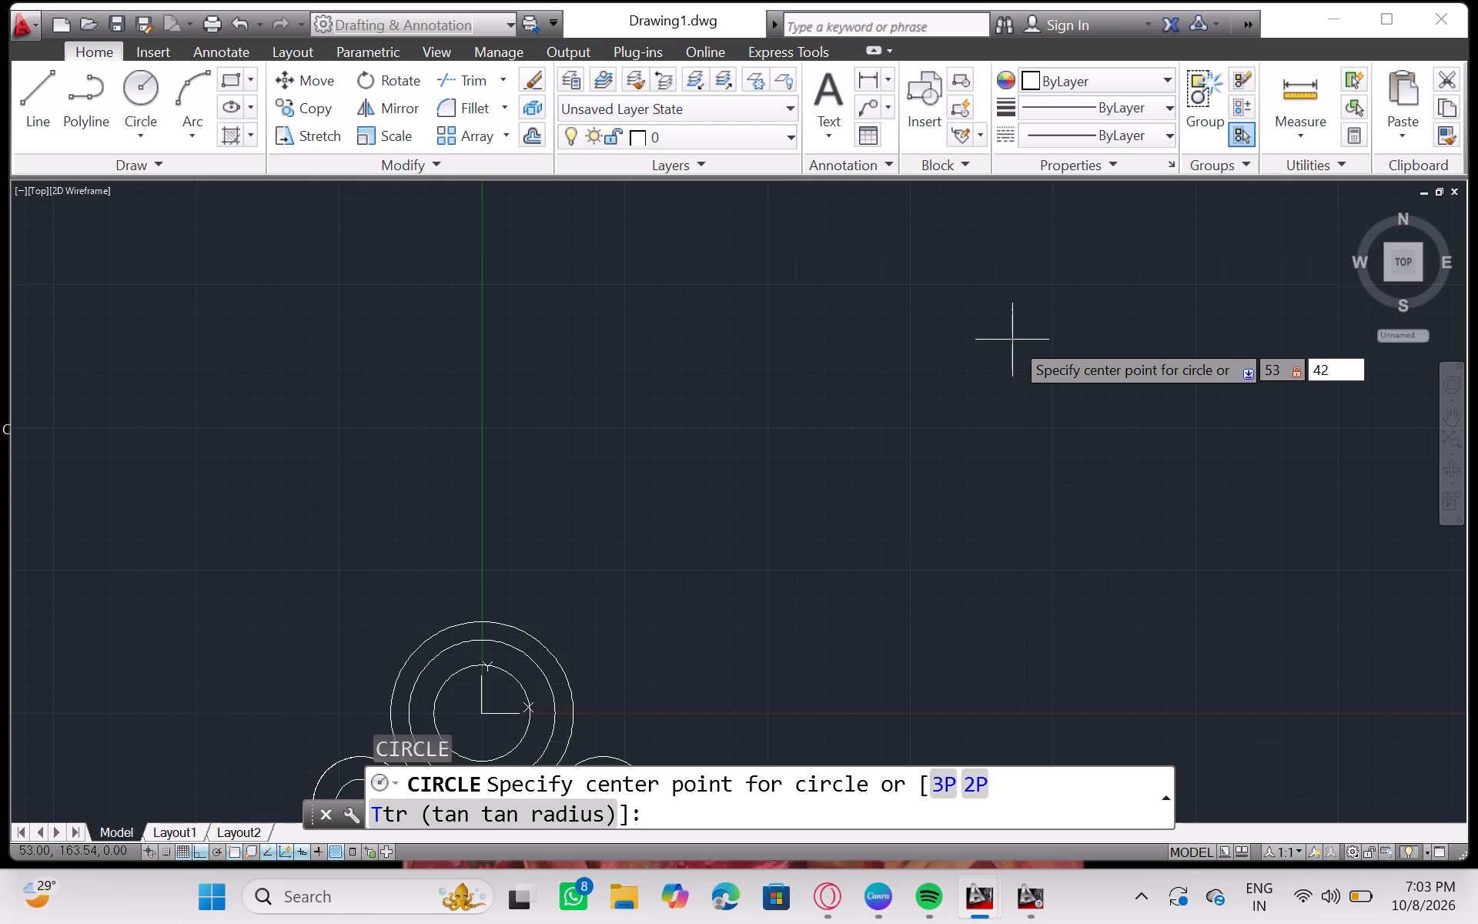
key(BackSpace)
key(0)
key(BackSpace)
key(BackSpace)
text(-40)
key(Return)
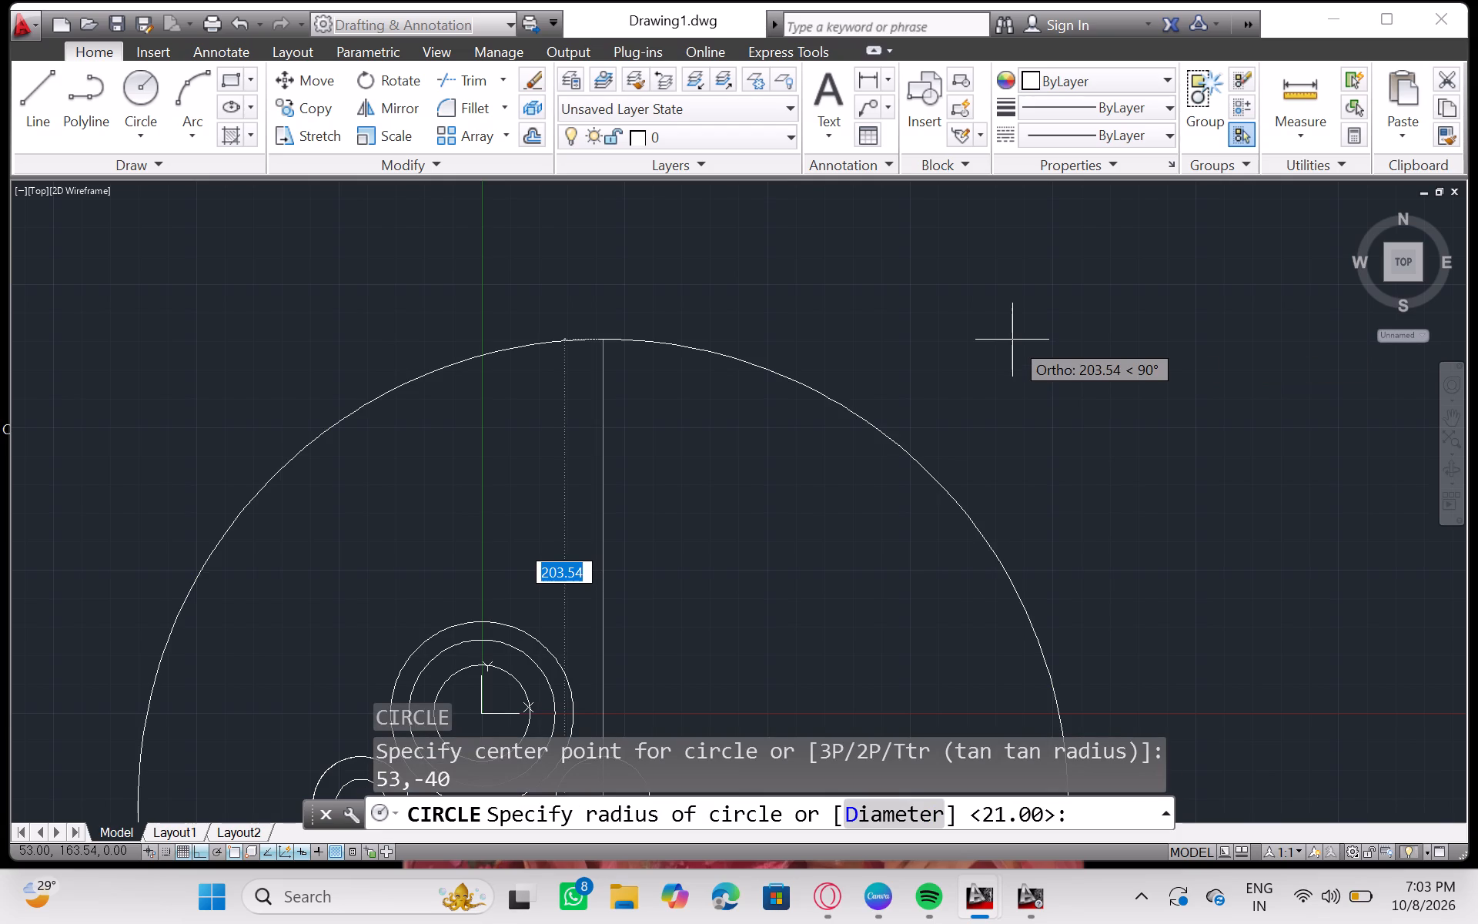
key(d)
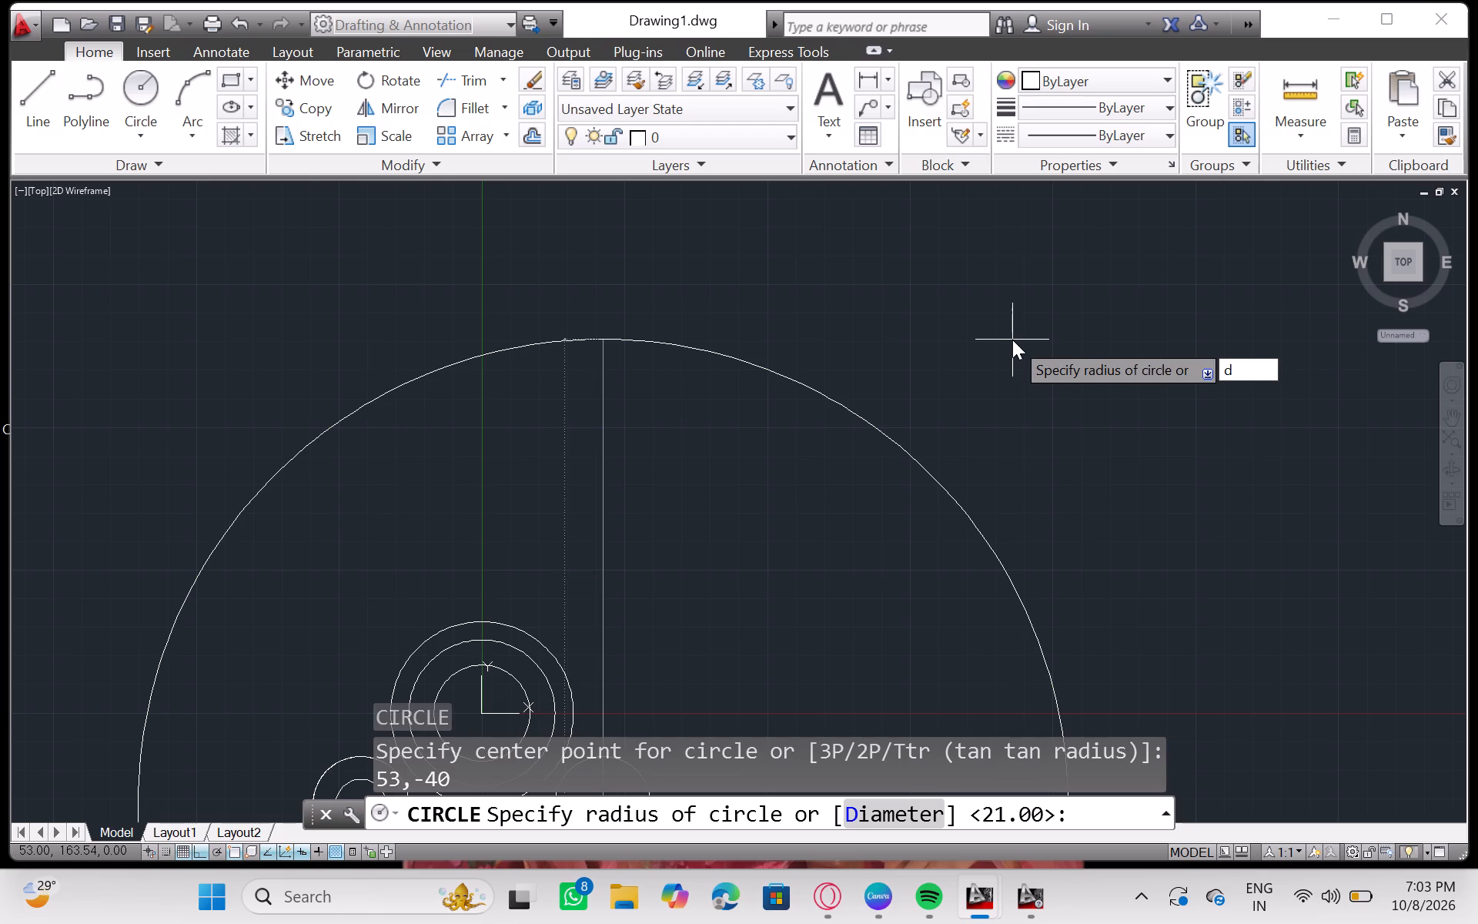
key(Return)
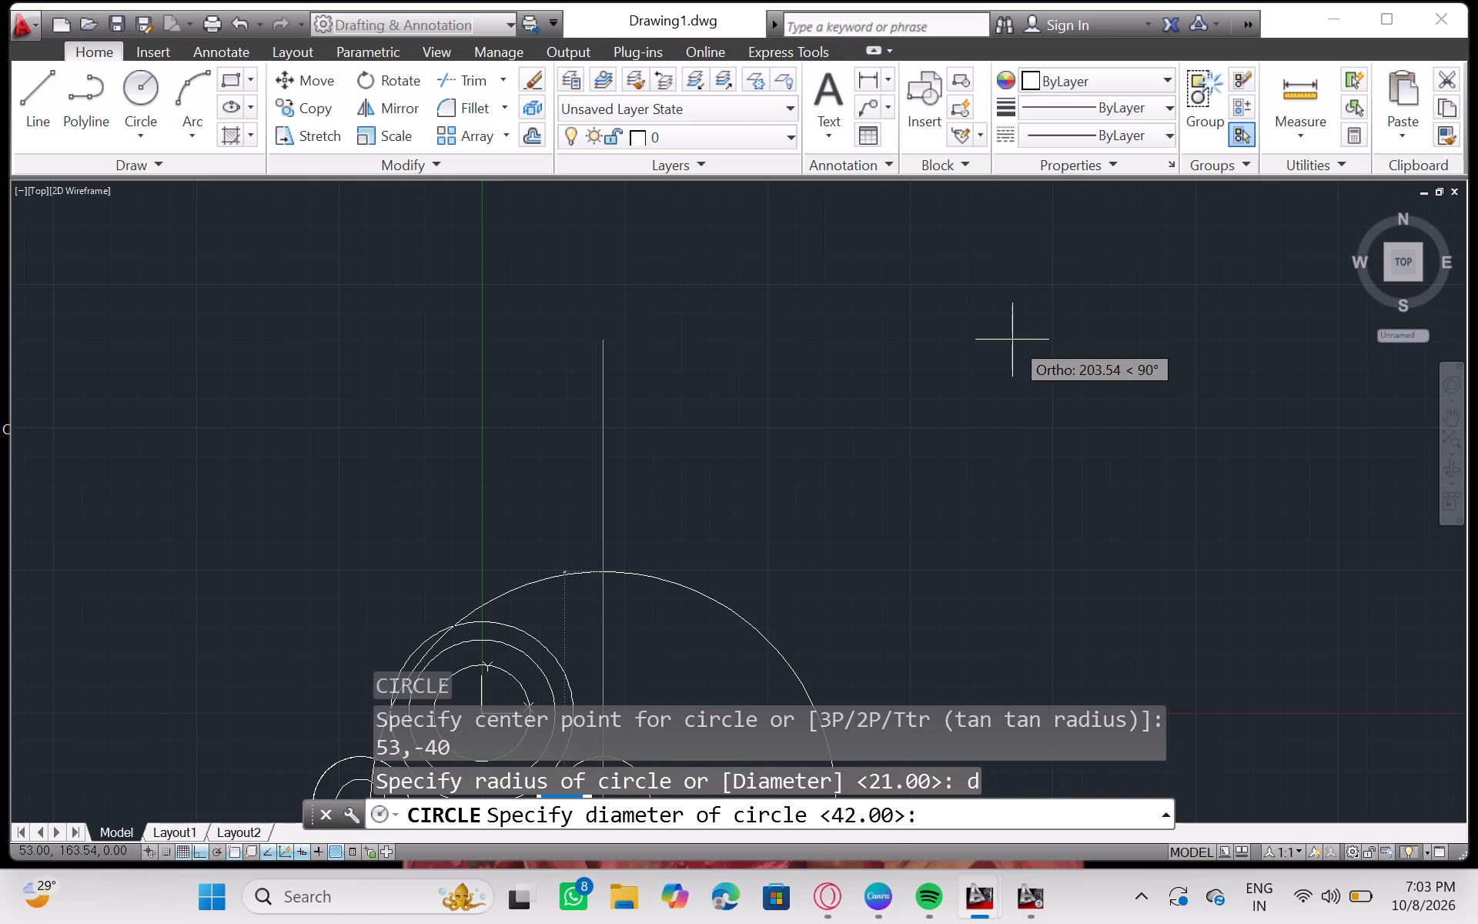
text(22)
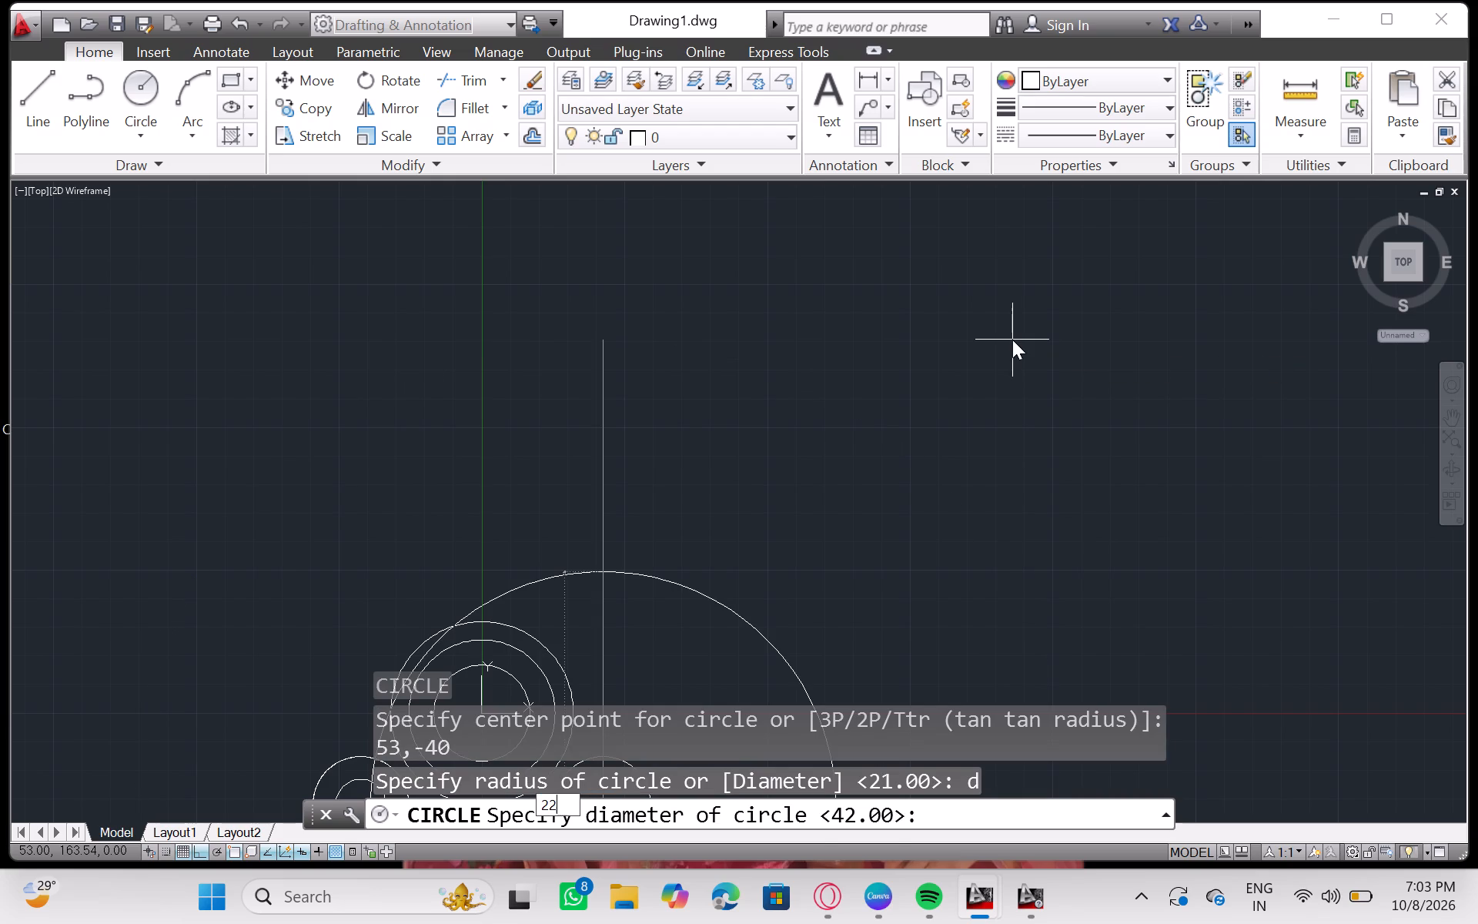
key(Return)
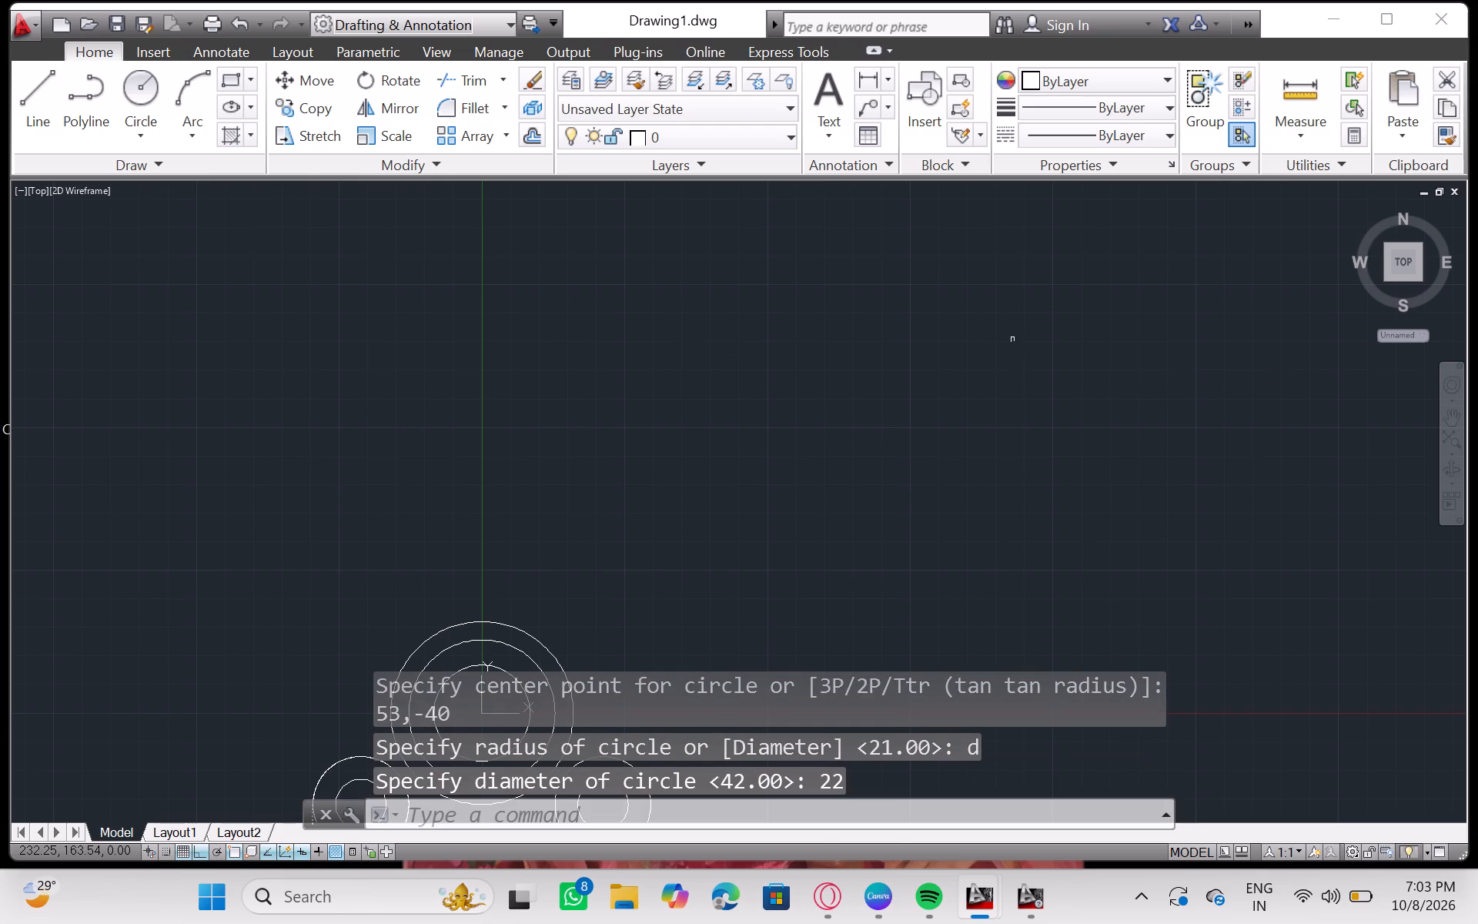
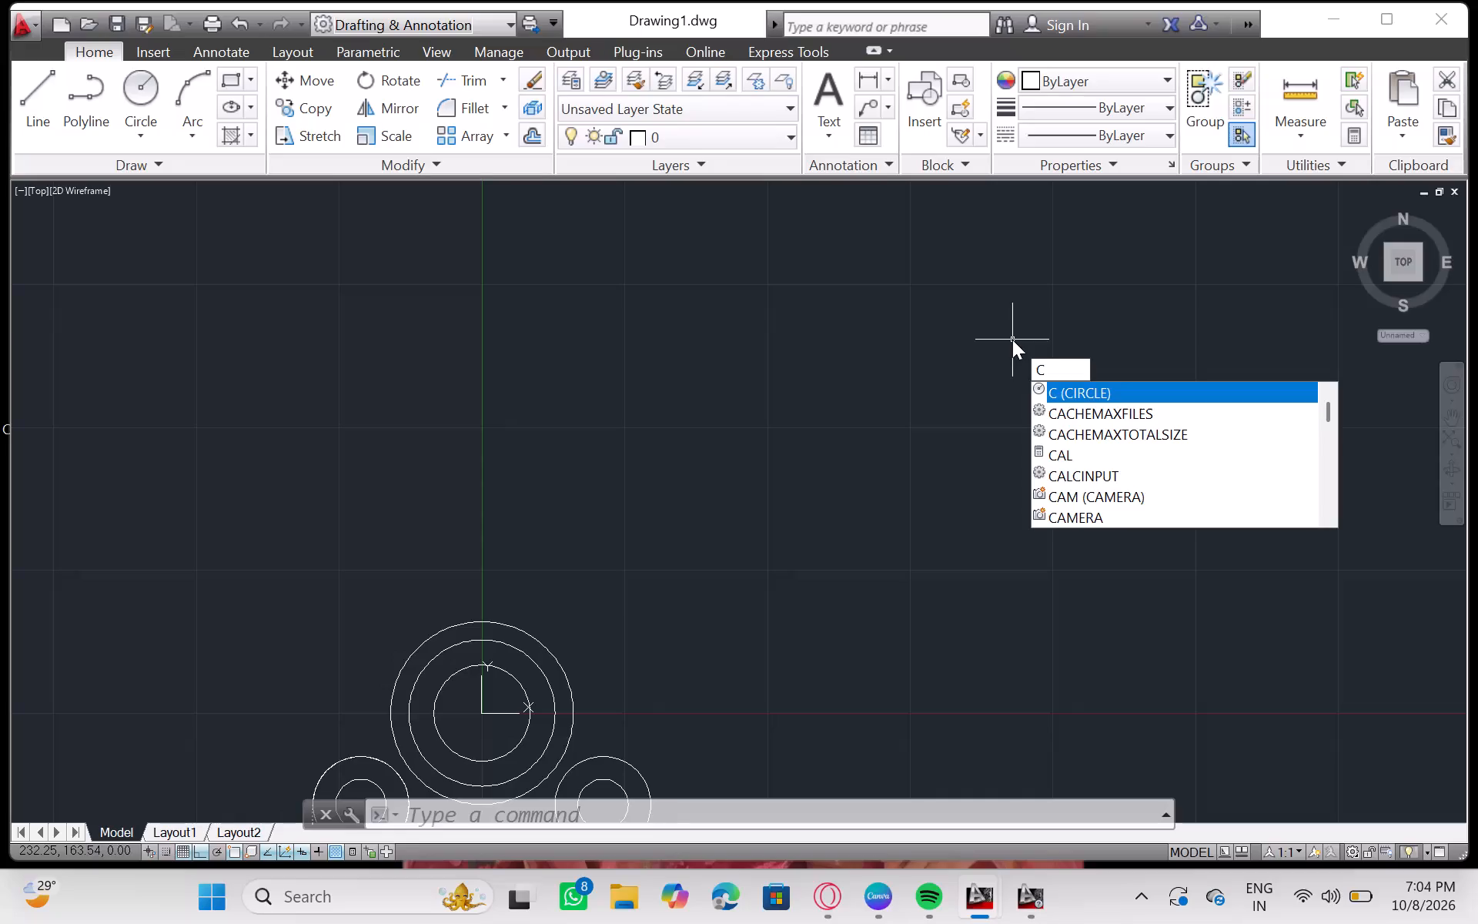
Draw a circle centred at -40,-78 with a radius of 16.
key(Return)
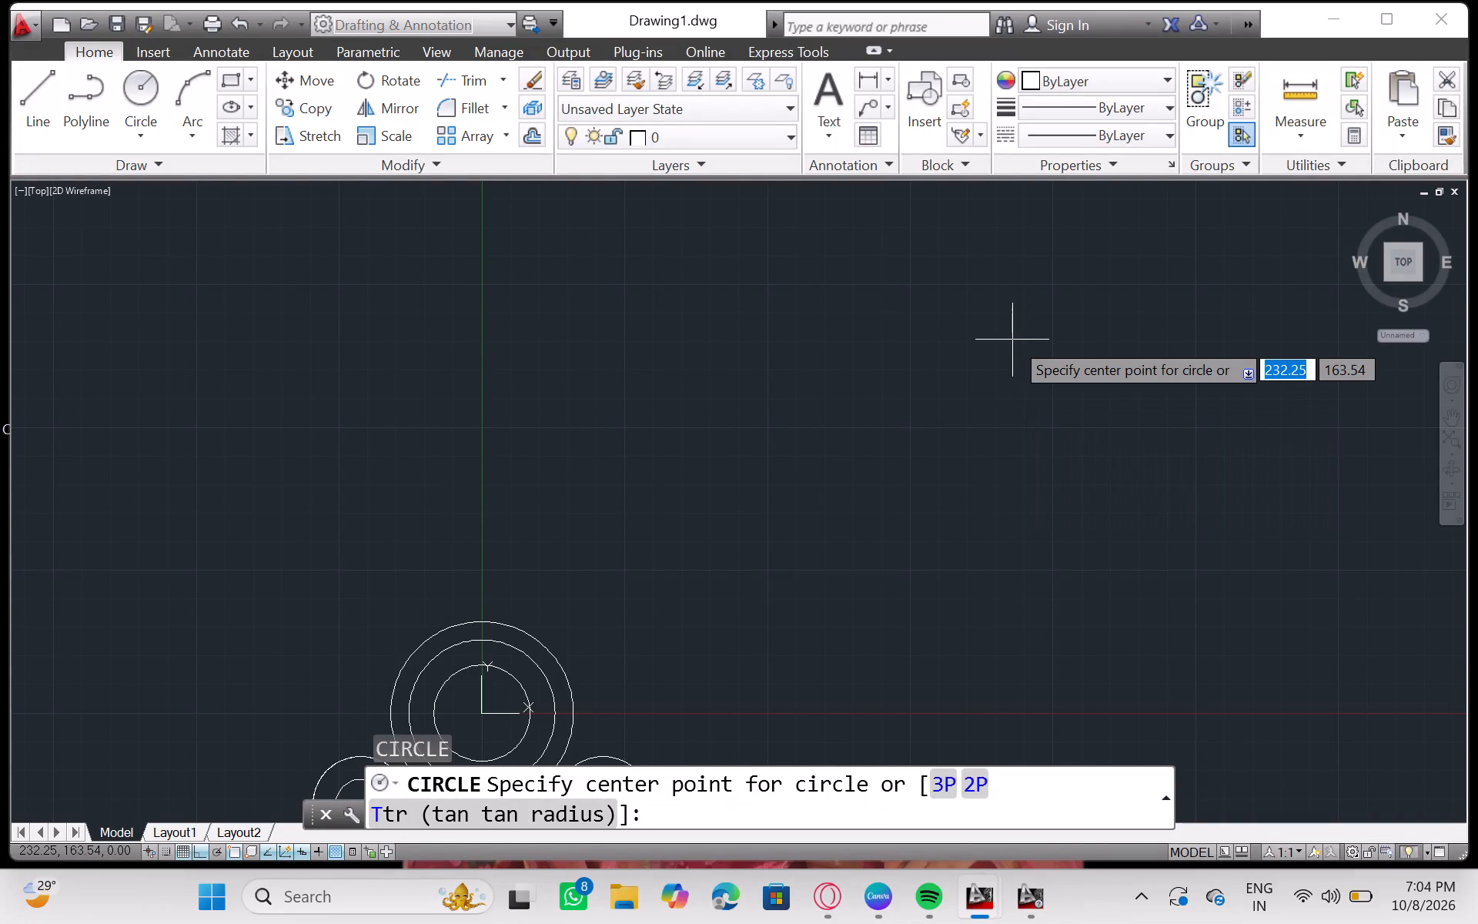
text(-40)
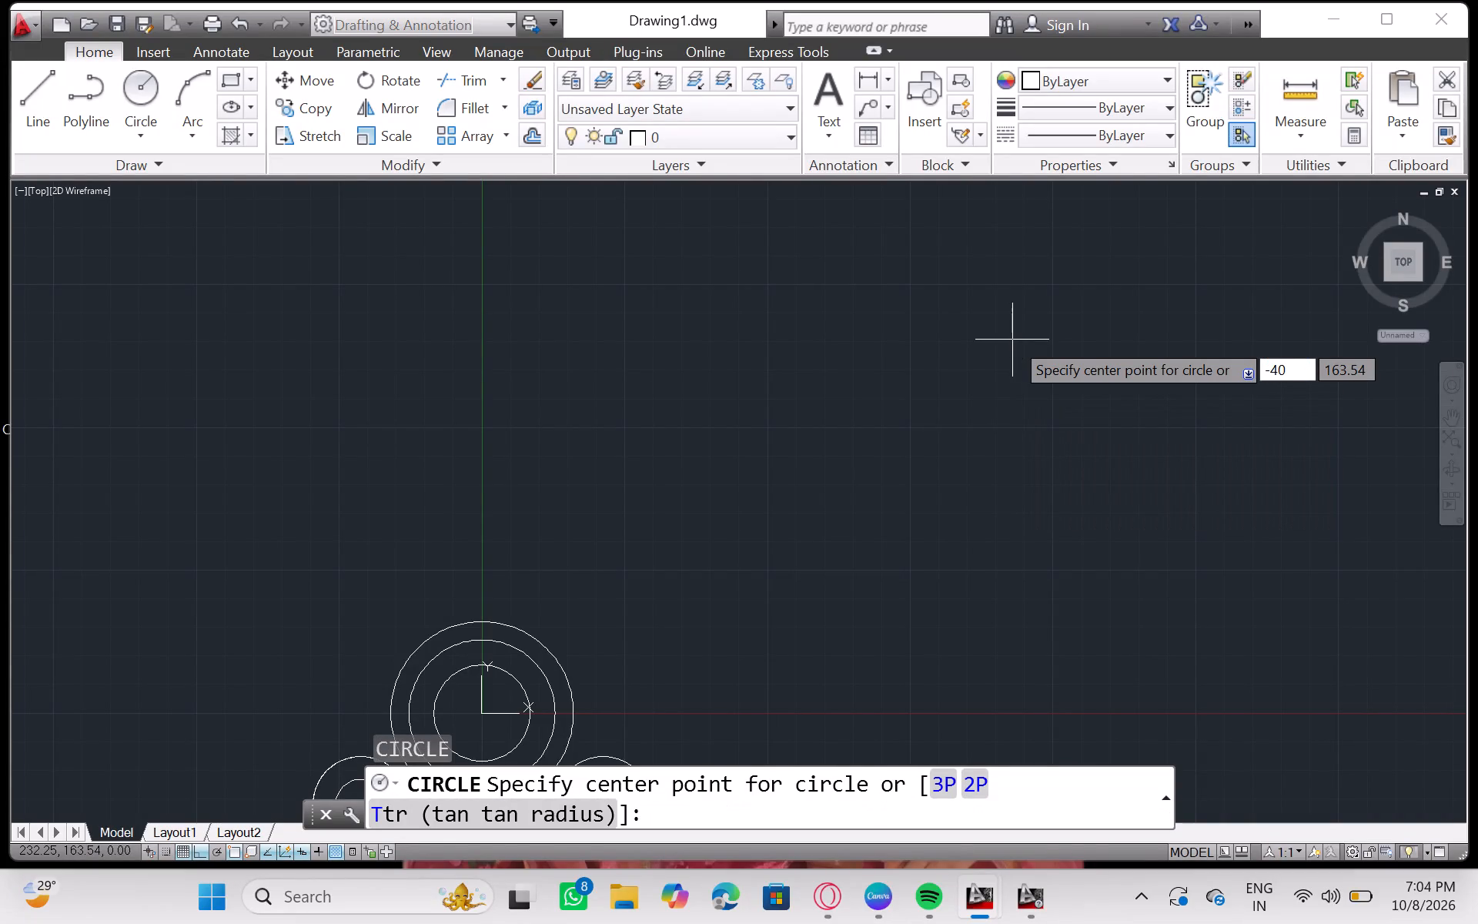
key(comma)
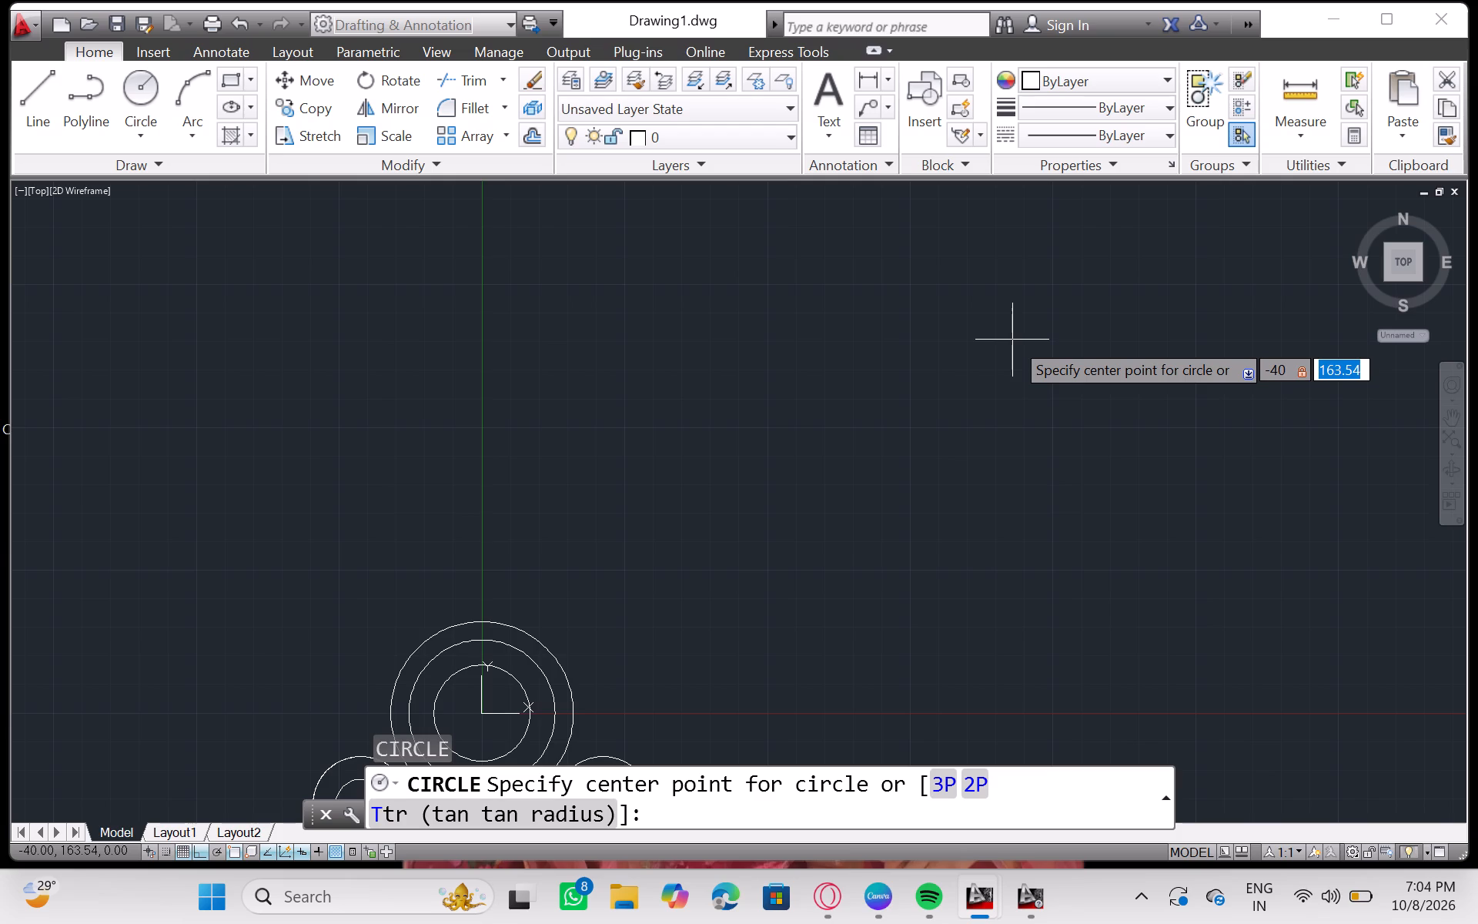
key(minus)
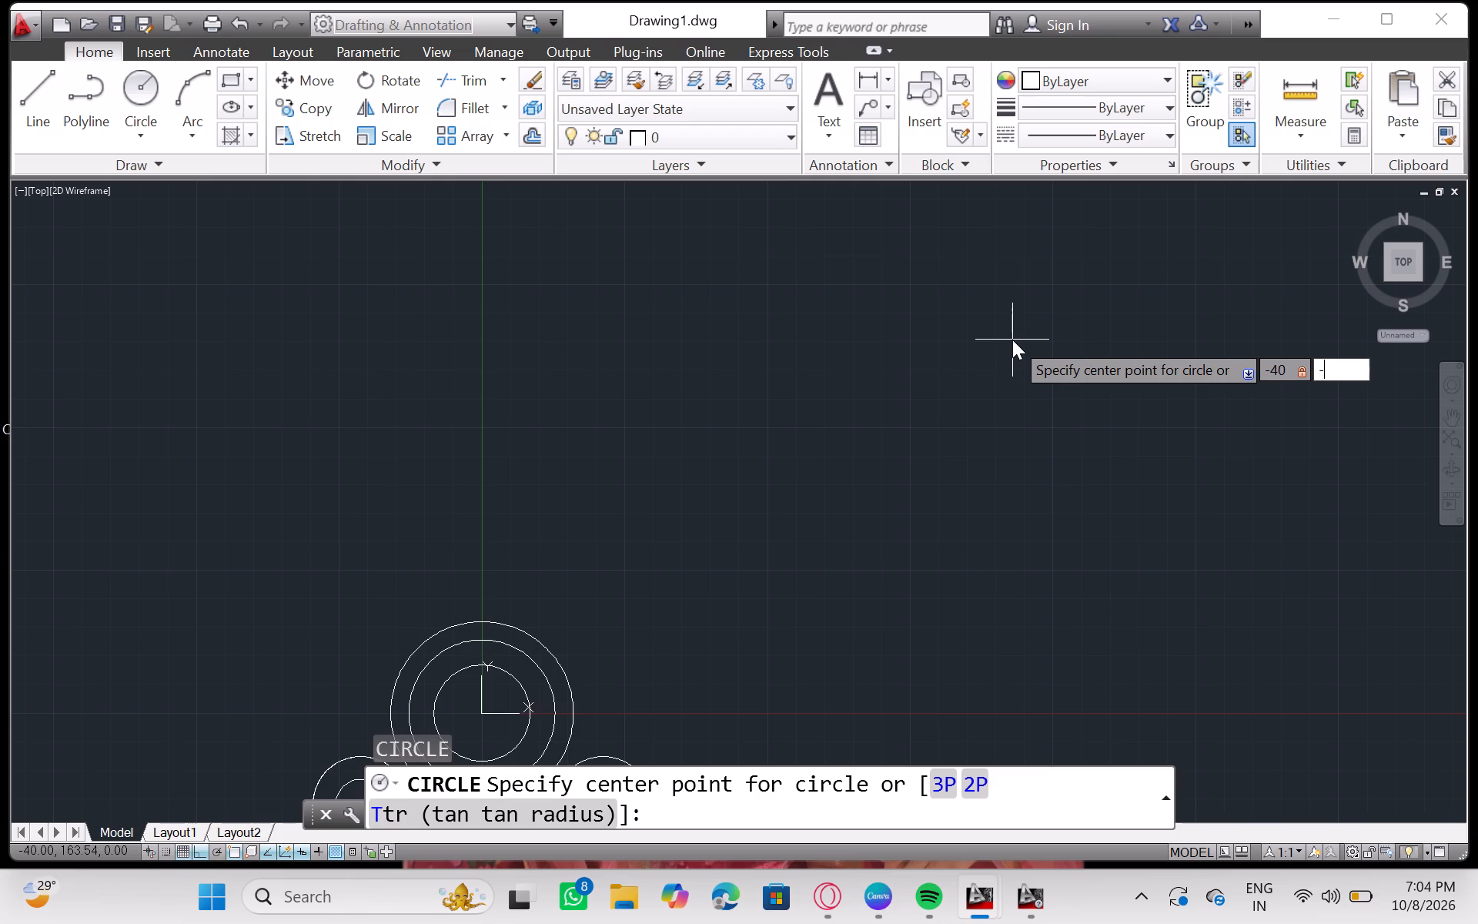
text(78)
key(Return)
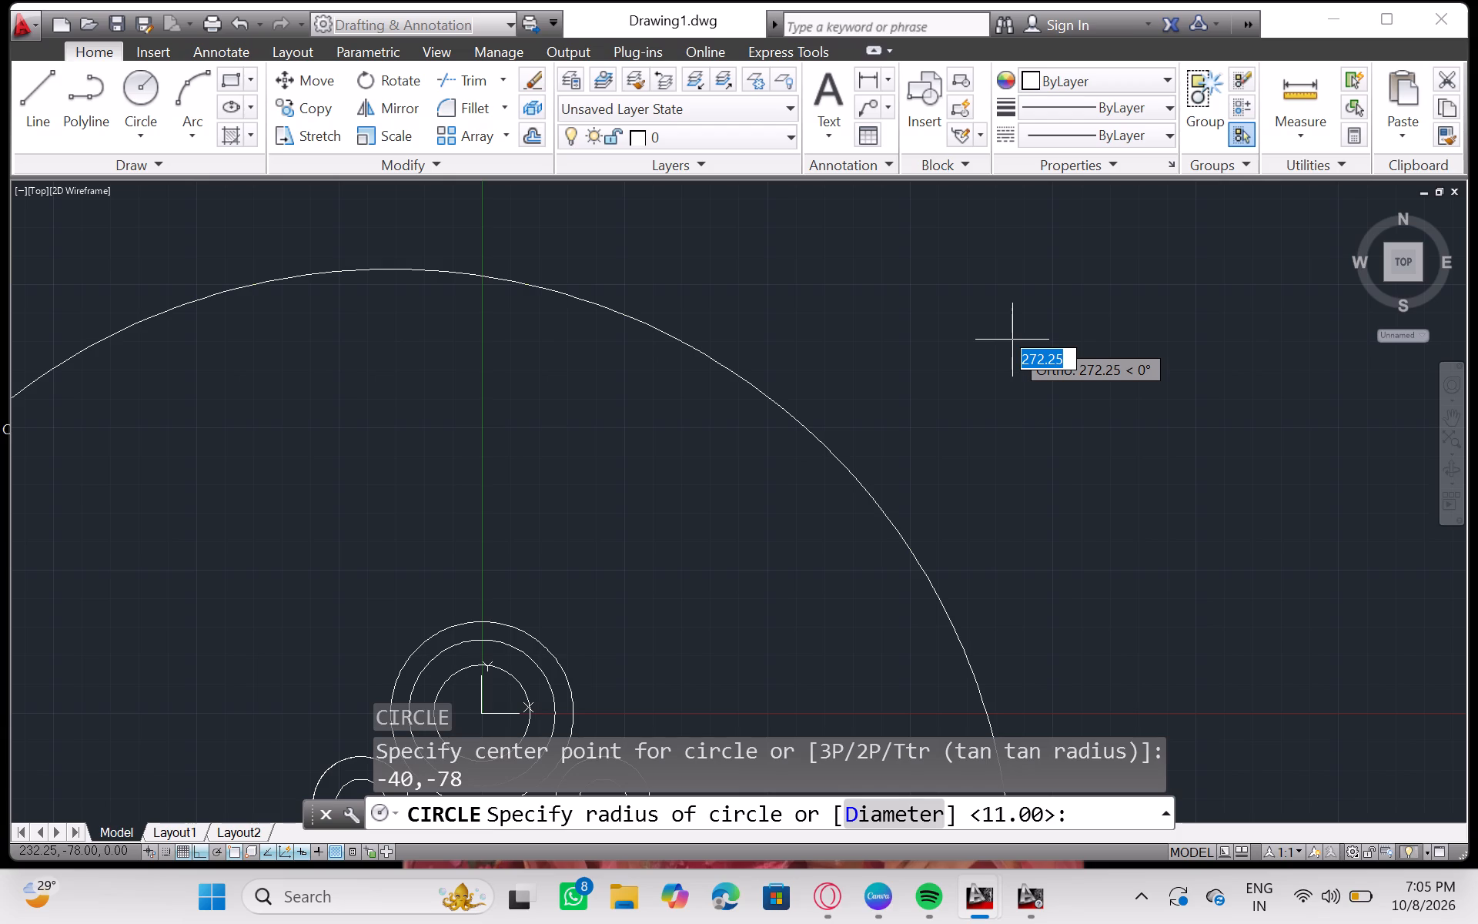
key(r)
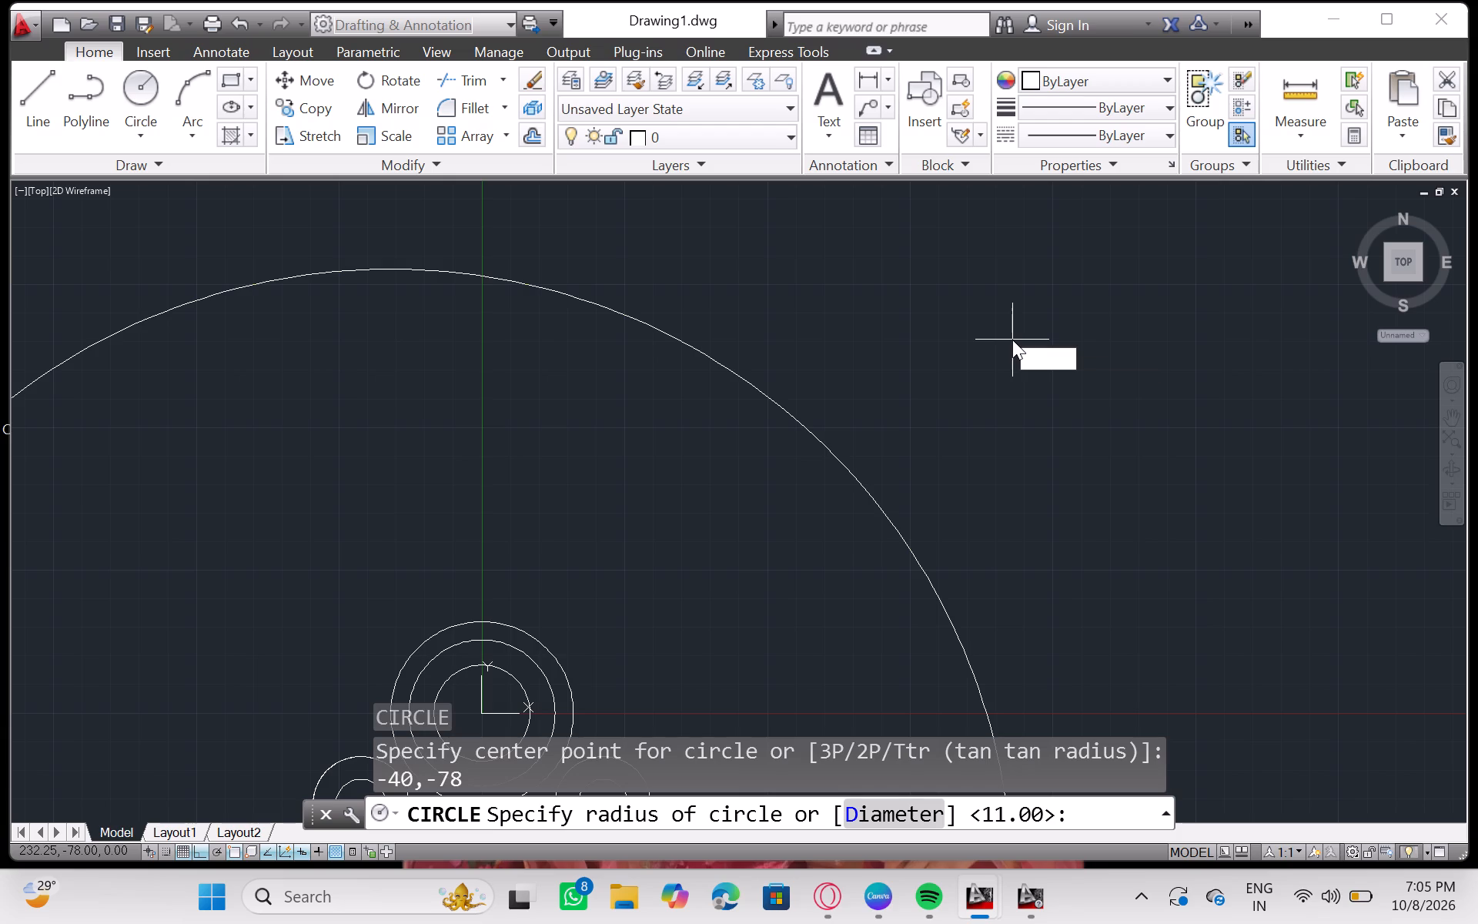
key(Return)
key(BackSpace)
key(Return)
text(16)
key(Return)
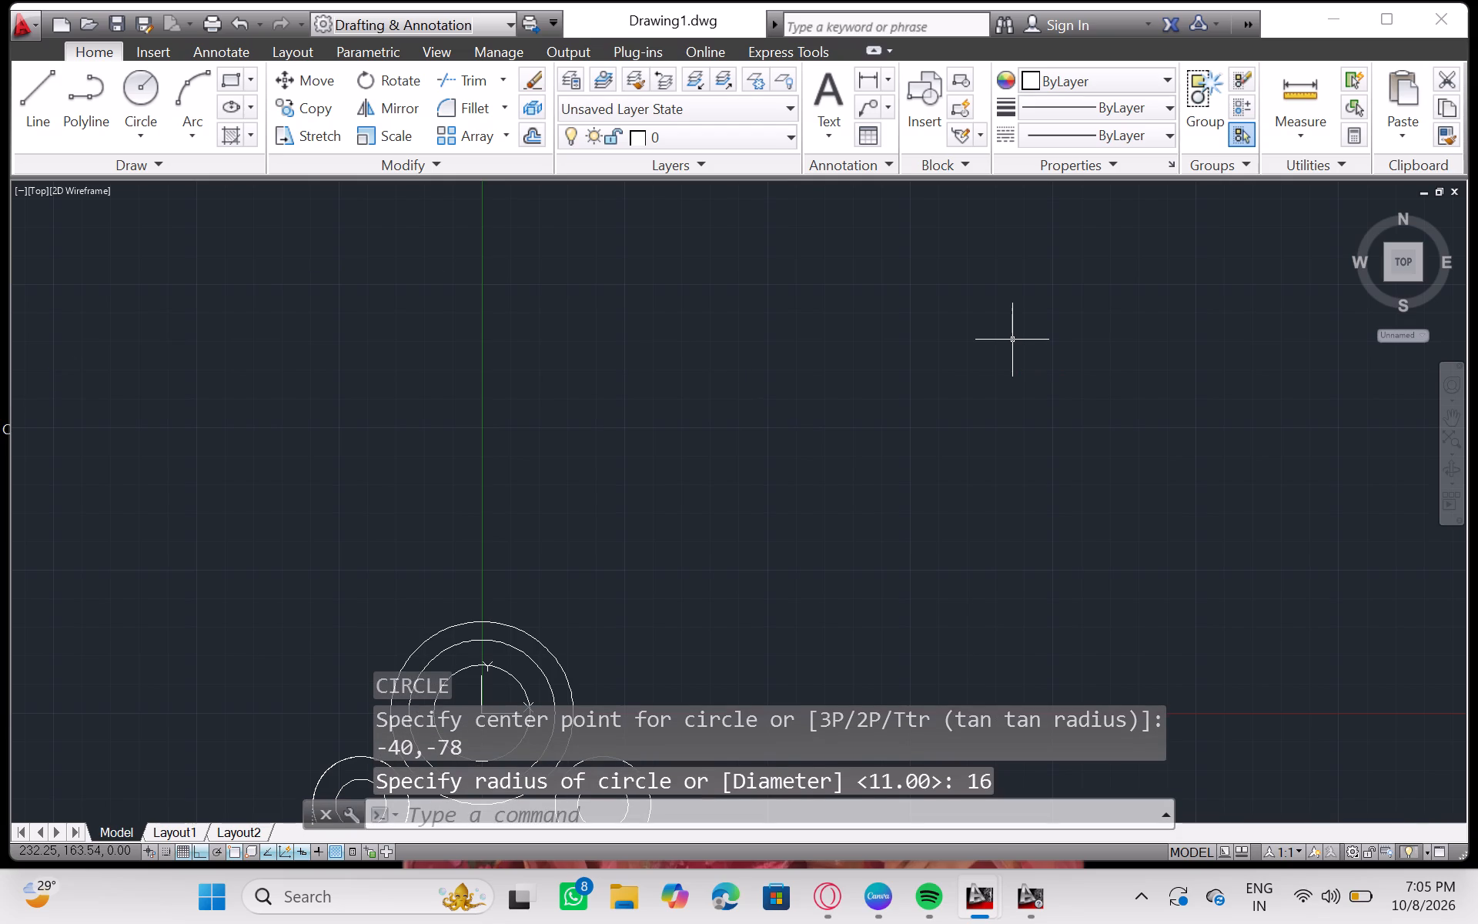
Draw a matching circle centred at 40,-78 with a radius of 16.
scroll(1045, 324, down, 4)
scroll(1048, 322, up, 1)
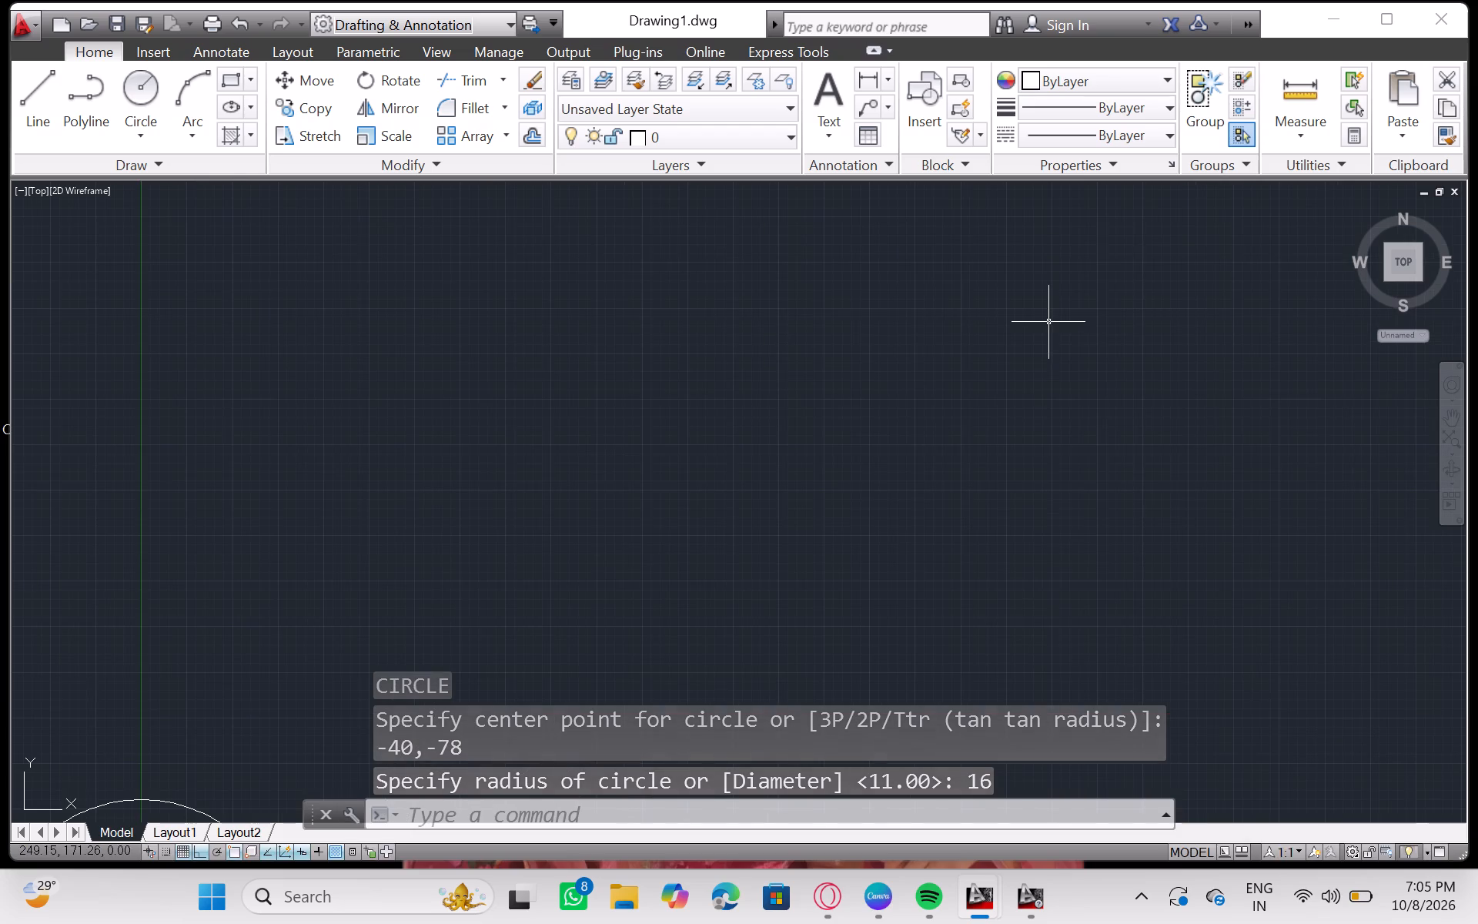
scroll(1048, 322, down, 15)
scroll(1052, 317, up, 3)
scroll(1052, 317, down, 3)
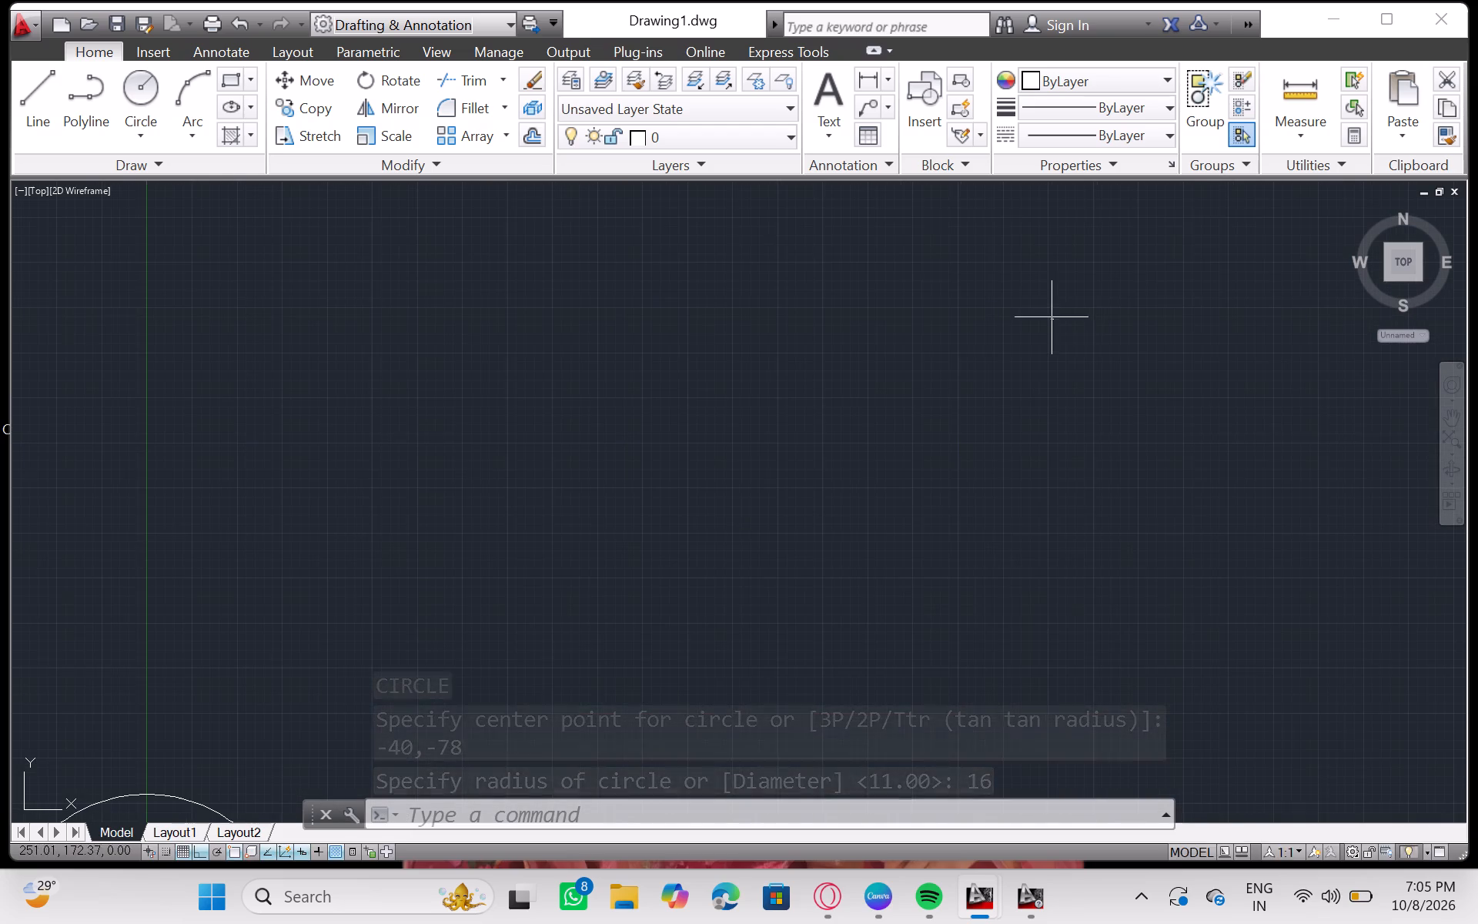
scroll(1052, 317, down, 12)
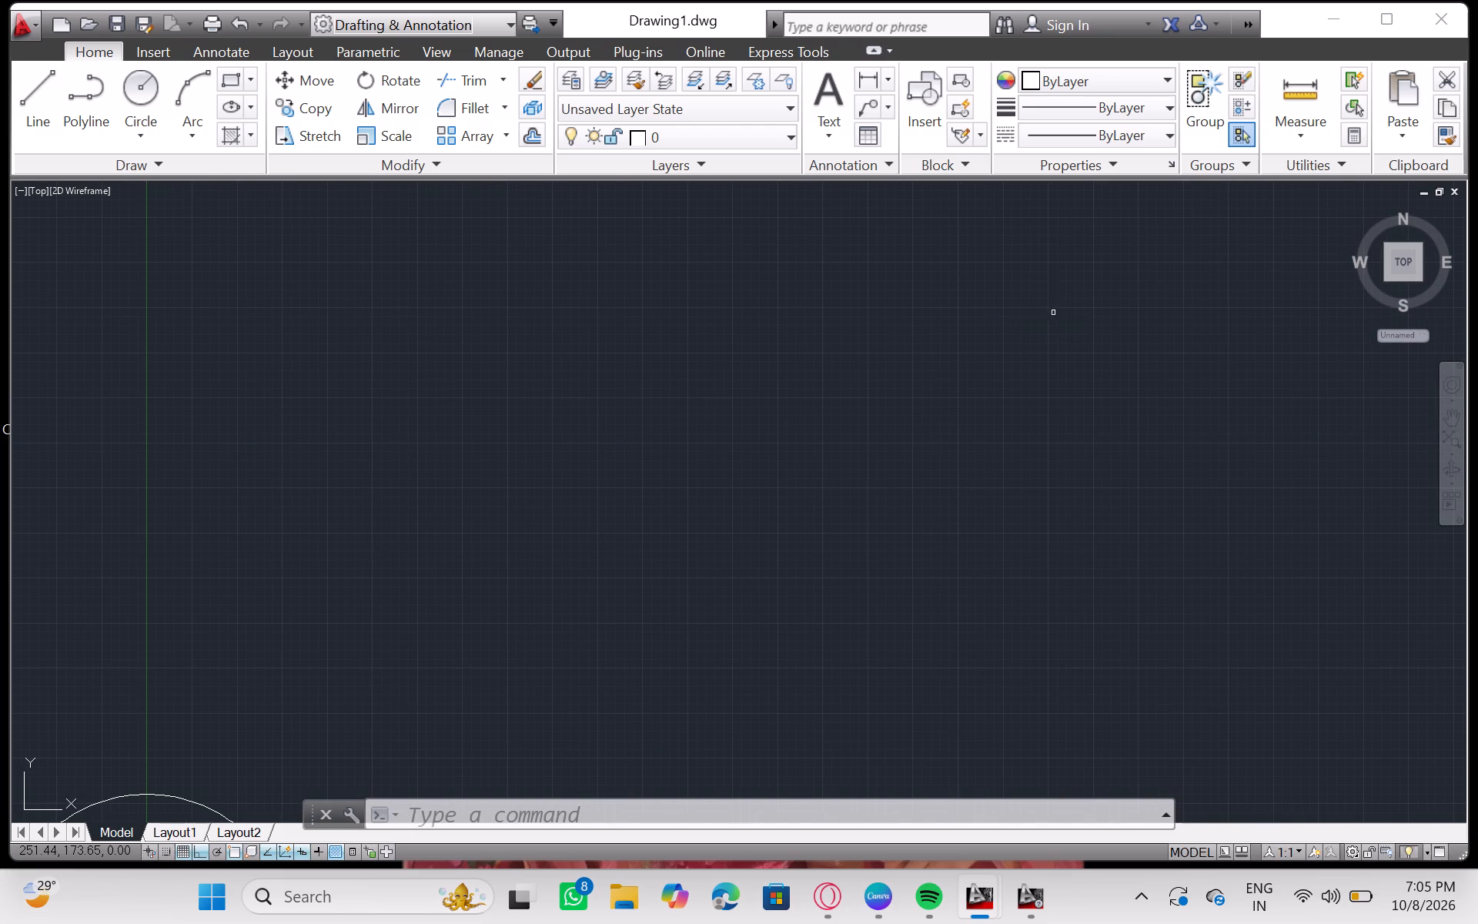
key(c)
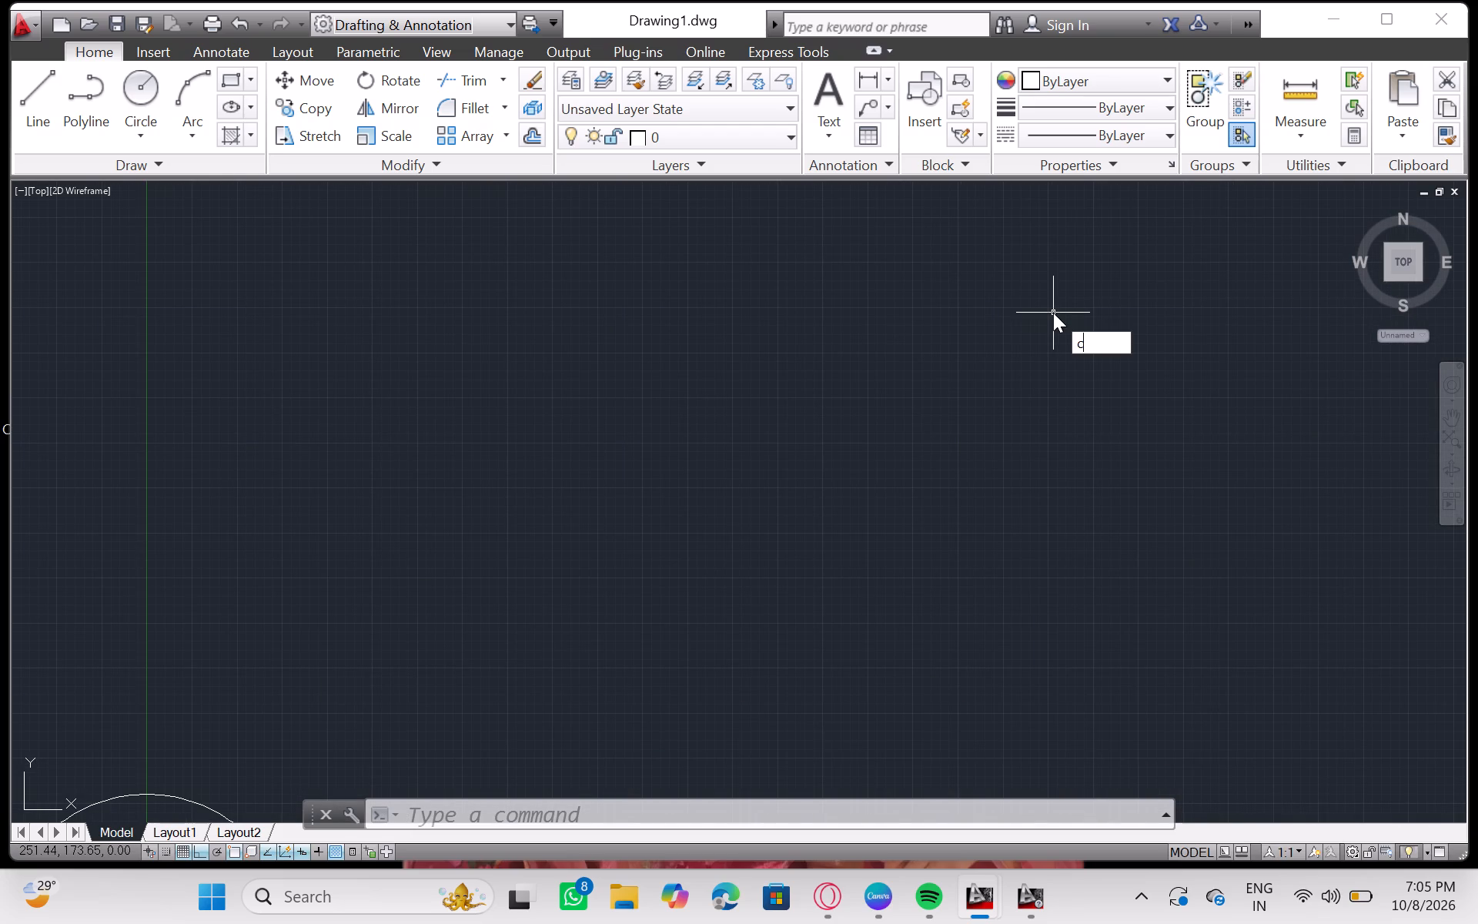
key(Return)
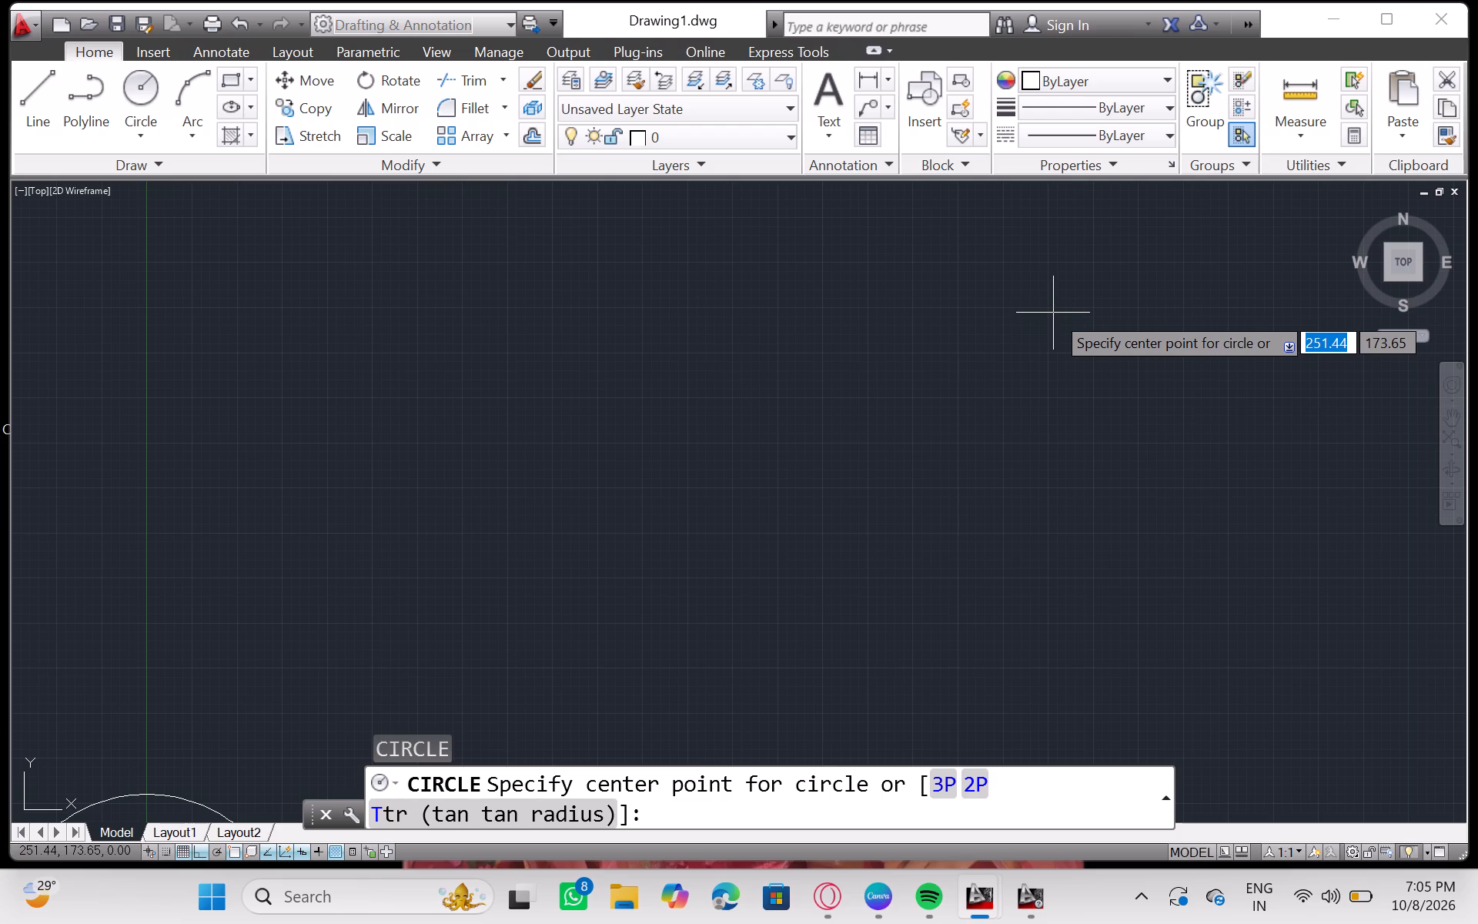
text(40)
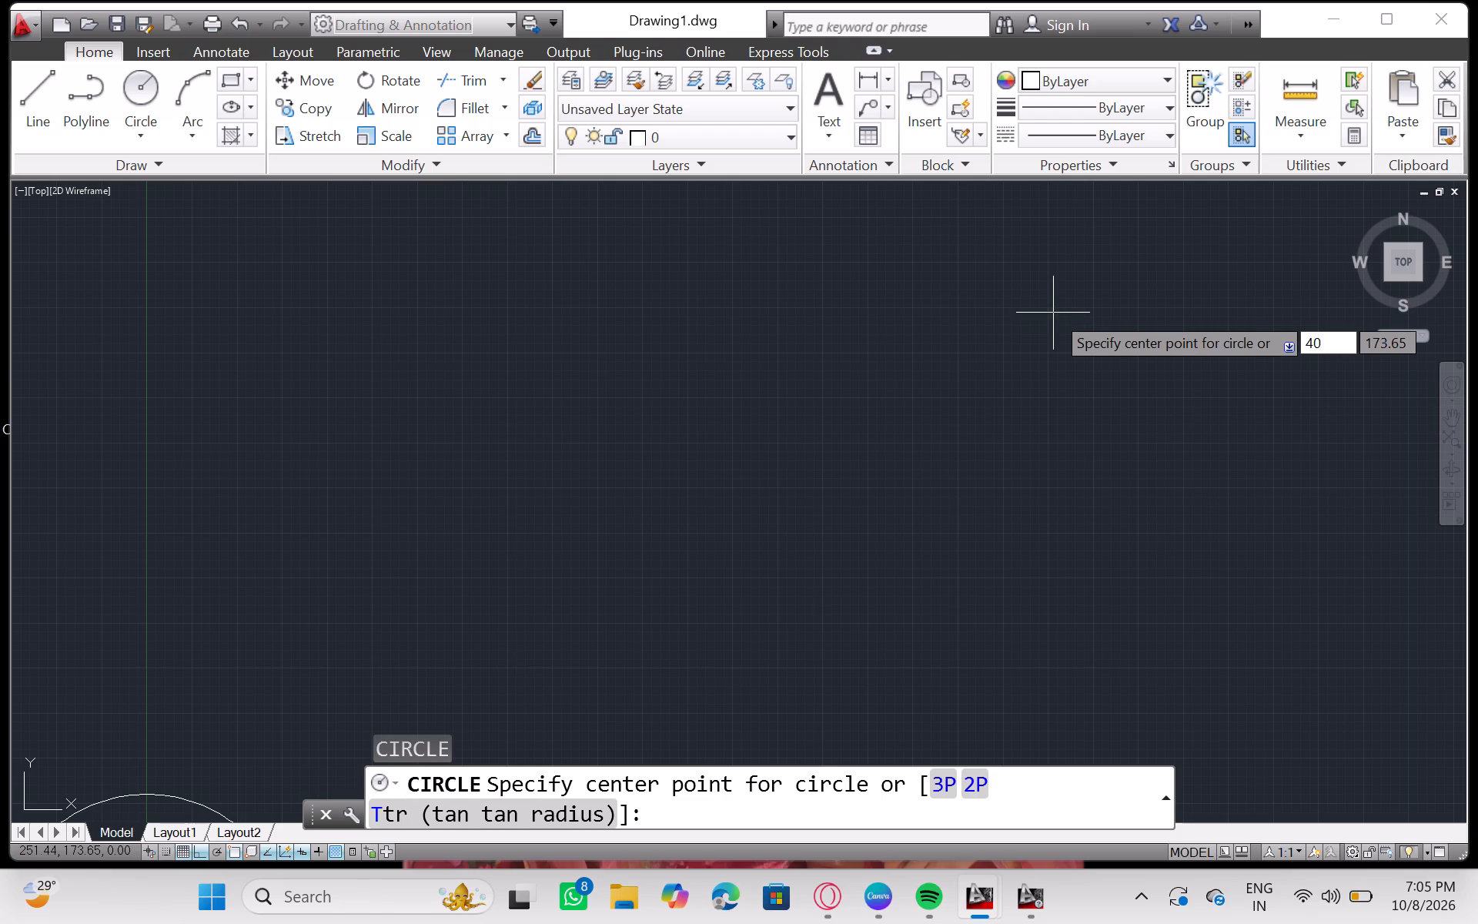
key(comma)
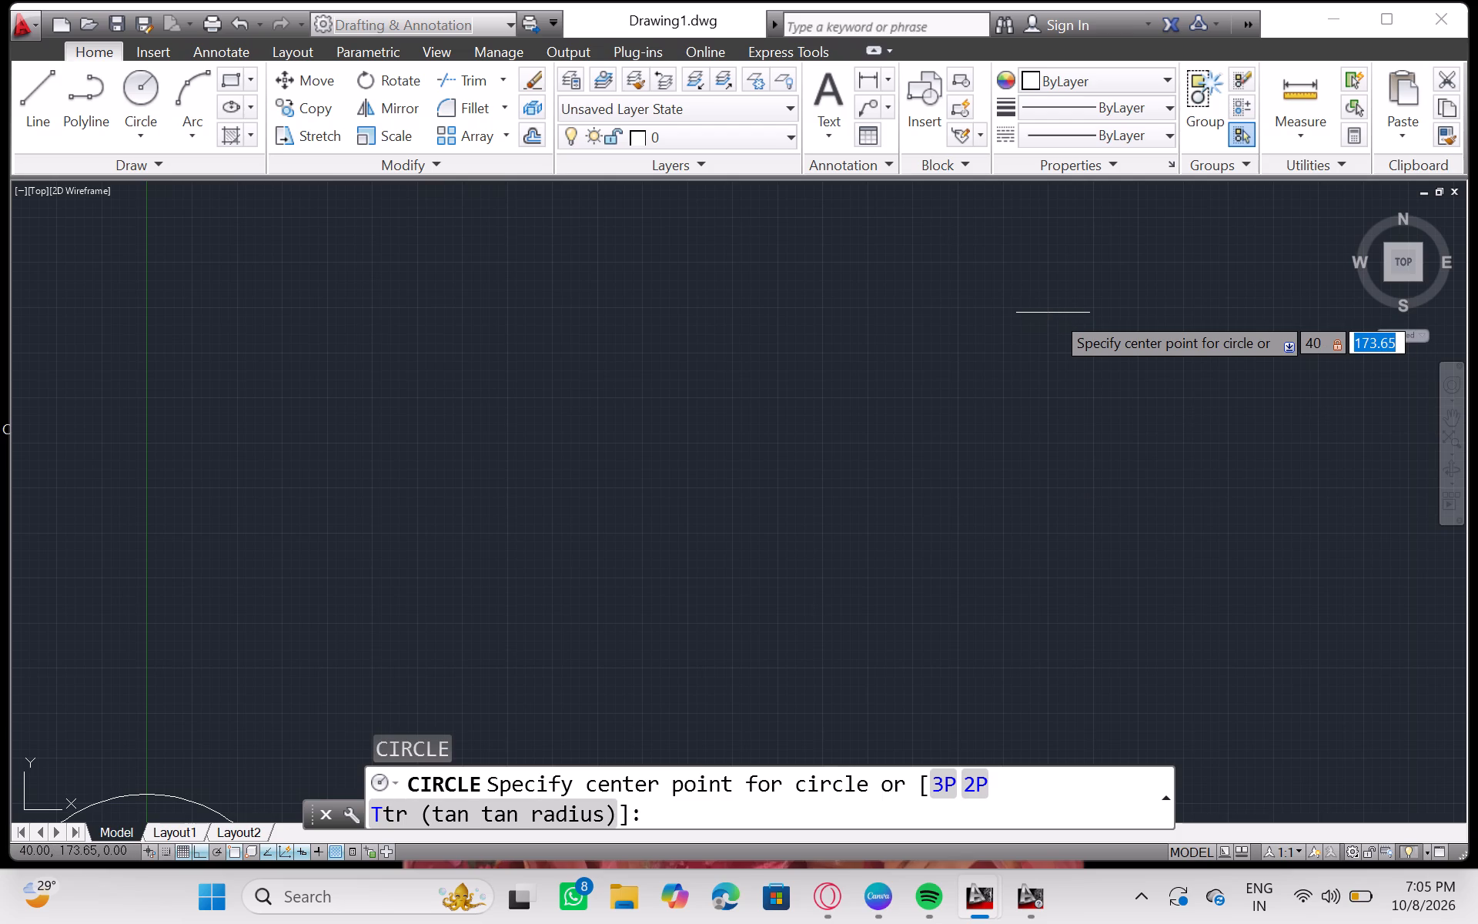
text(-78)
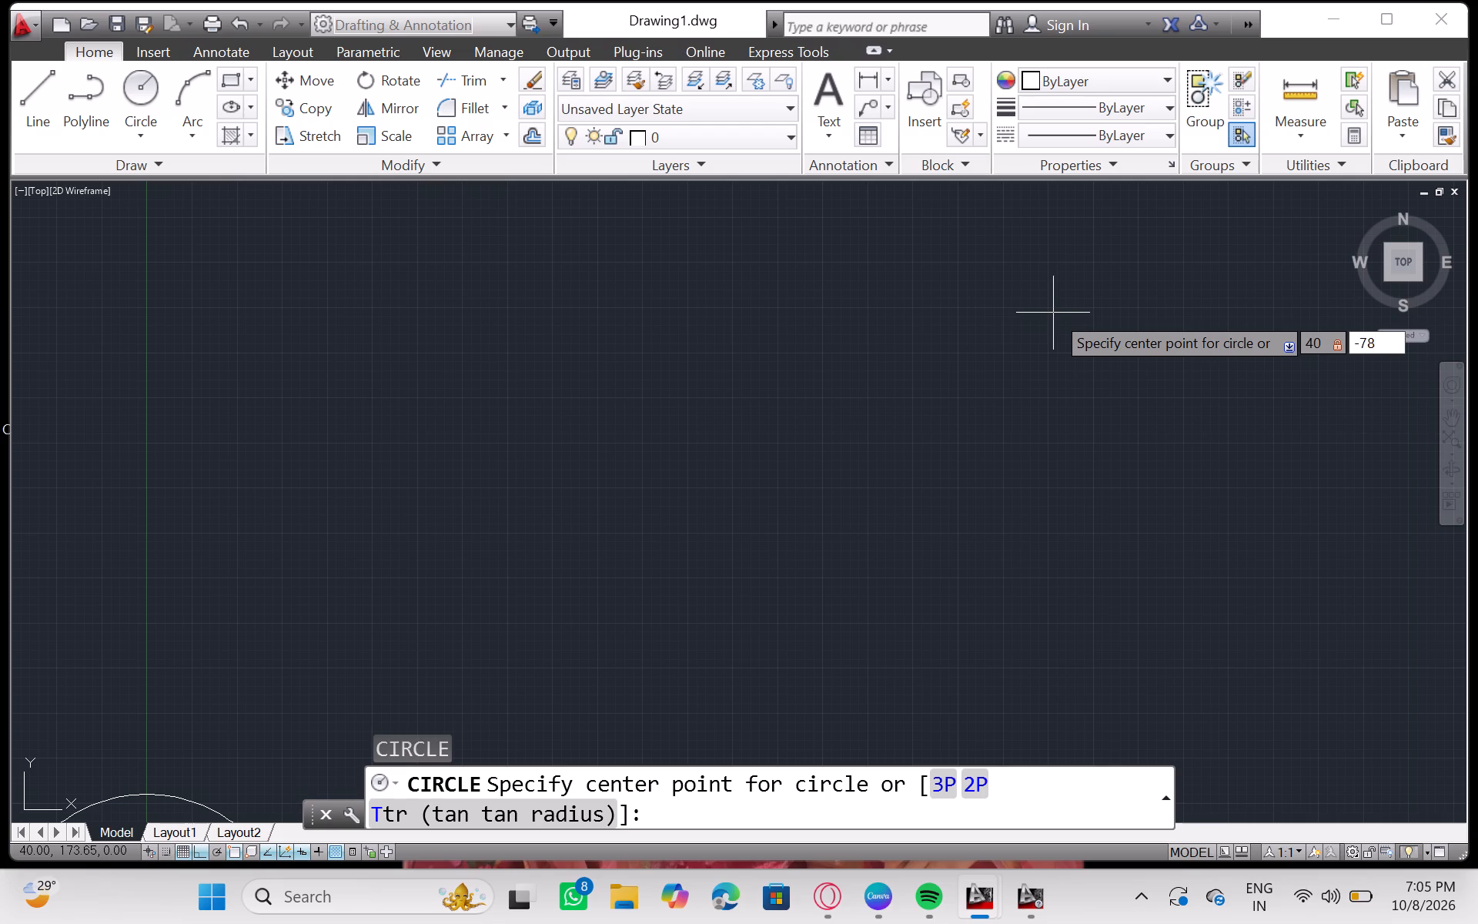
key(Return)
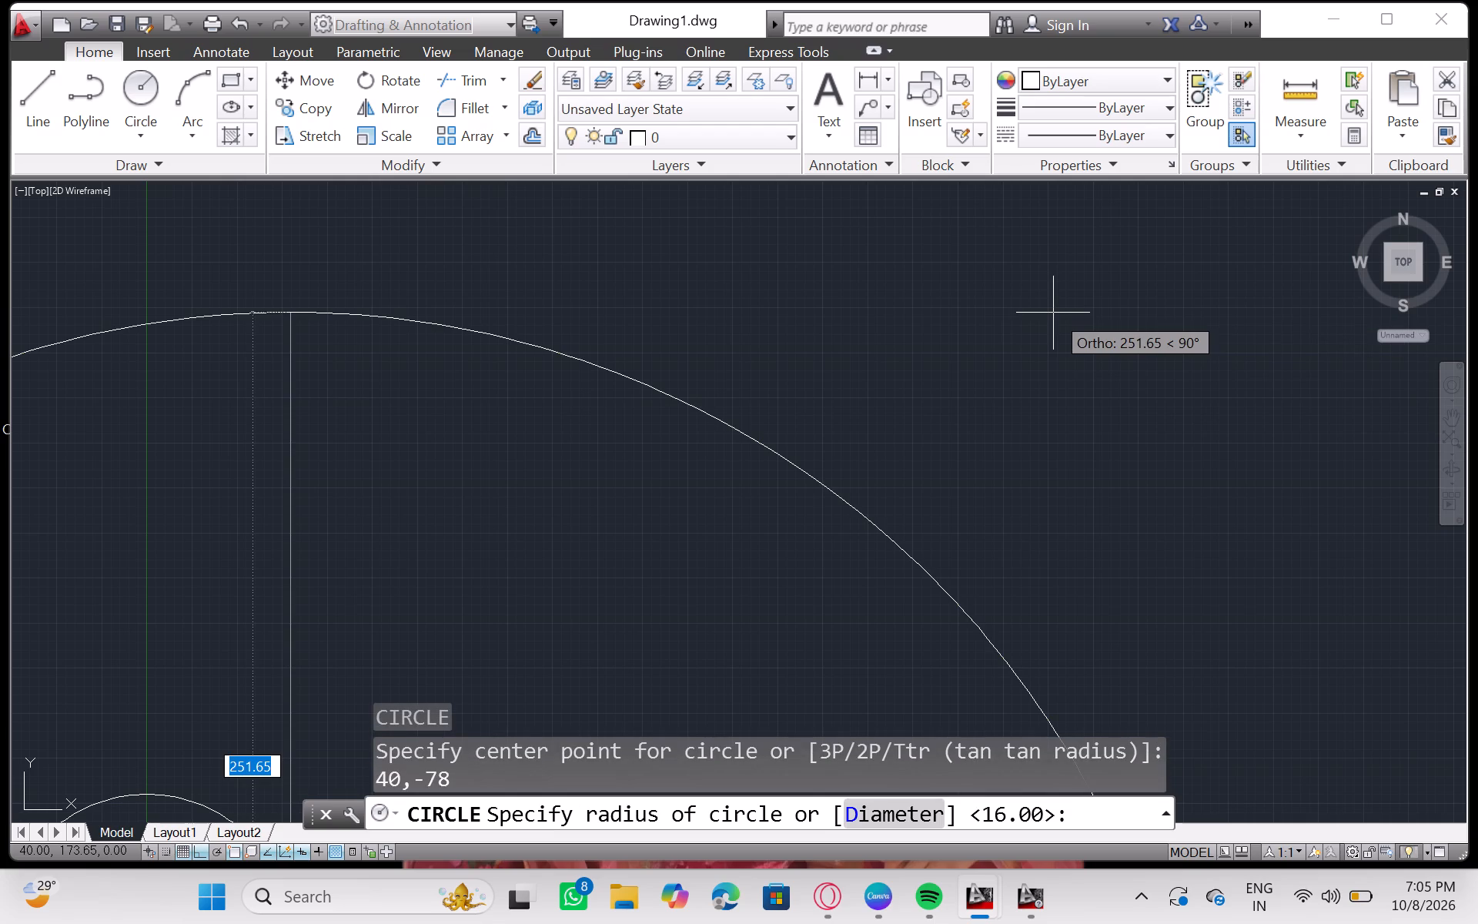
key(r)
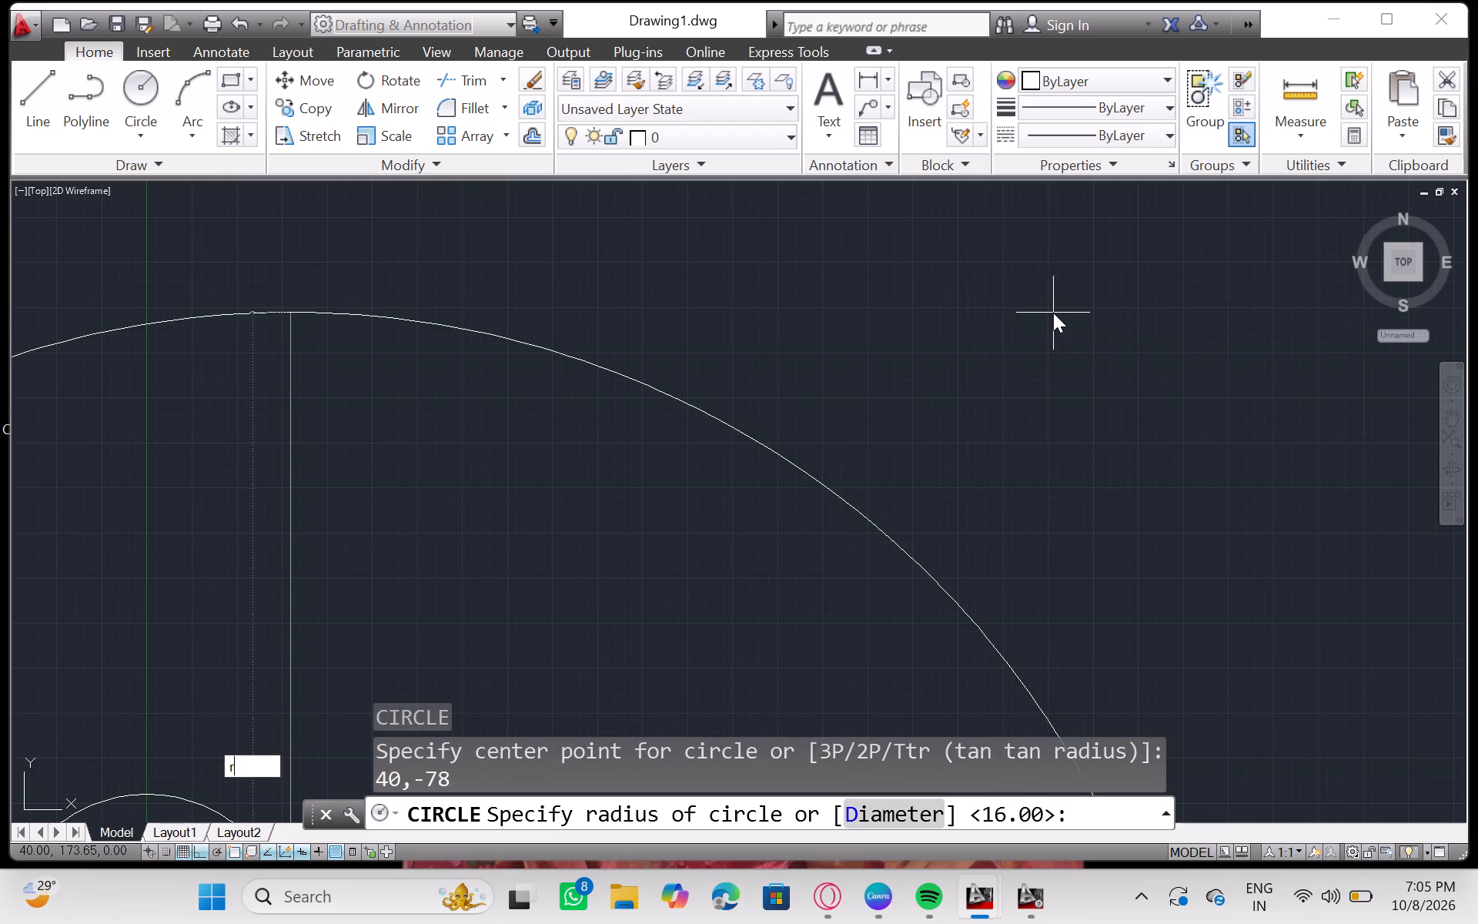
key(Return)
key(BackSpace)
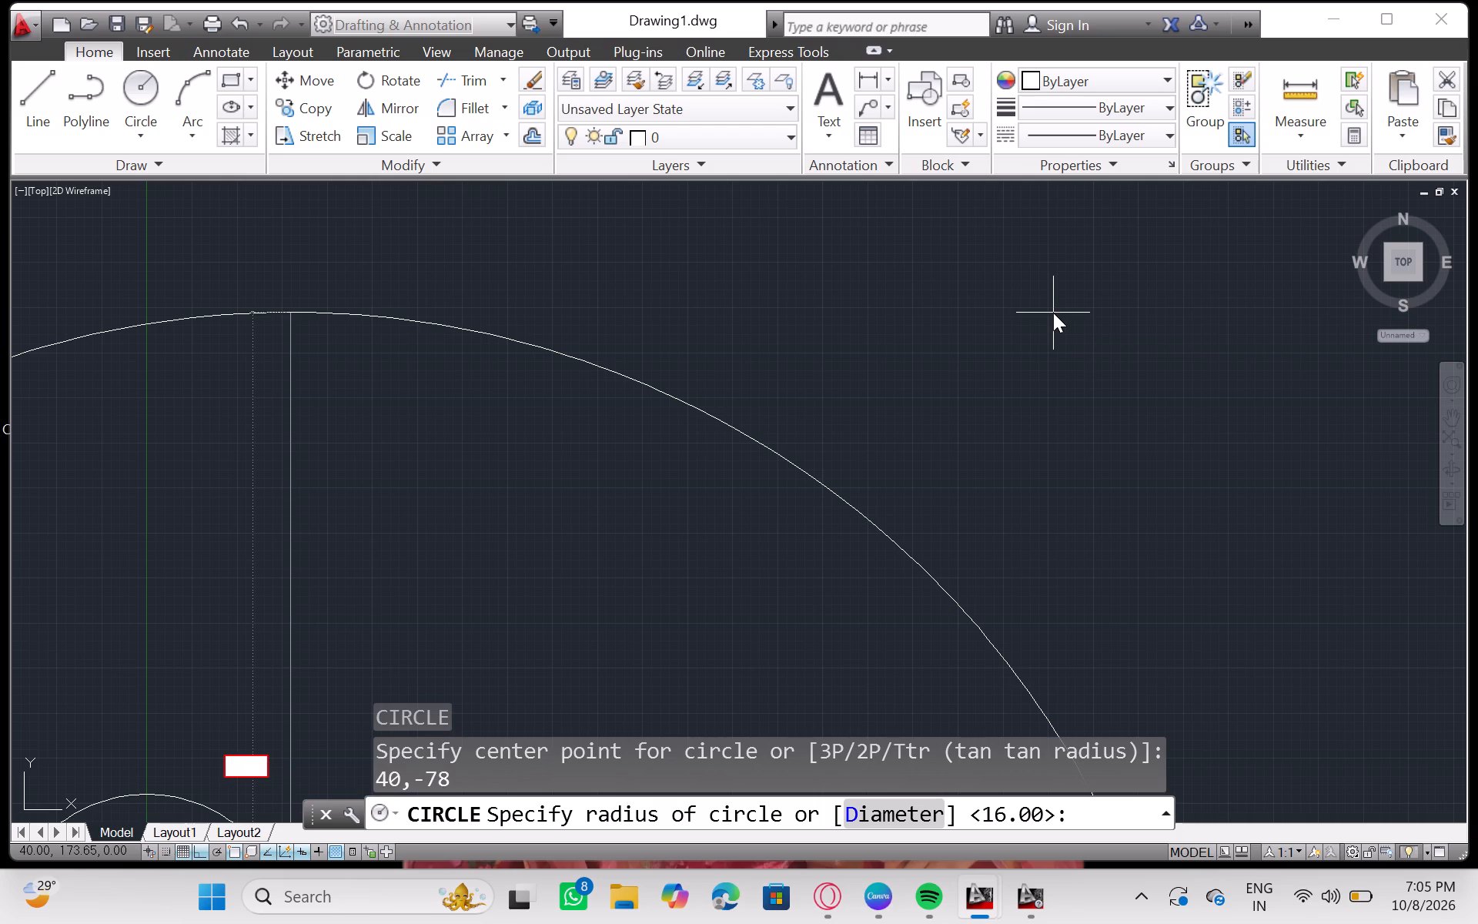
key(1)
key(6)
key(Return)
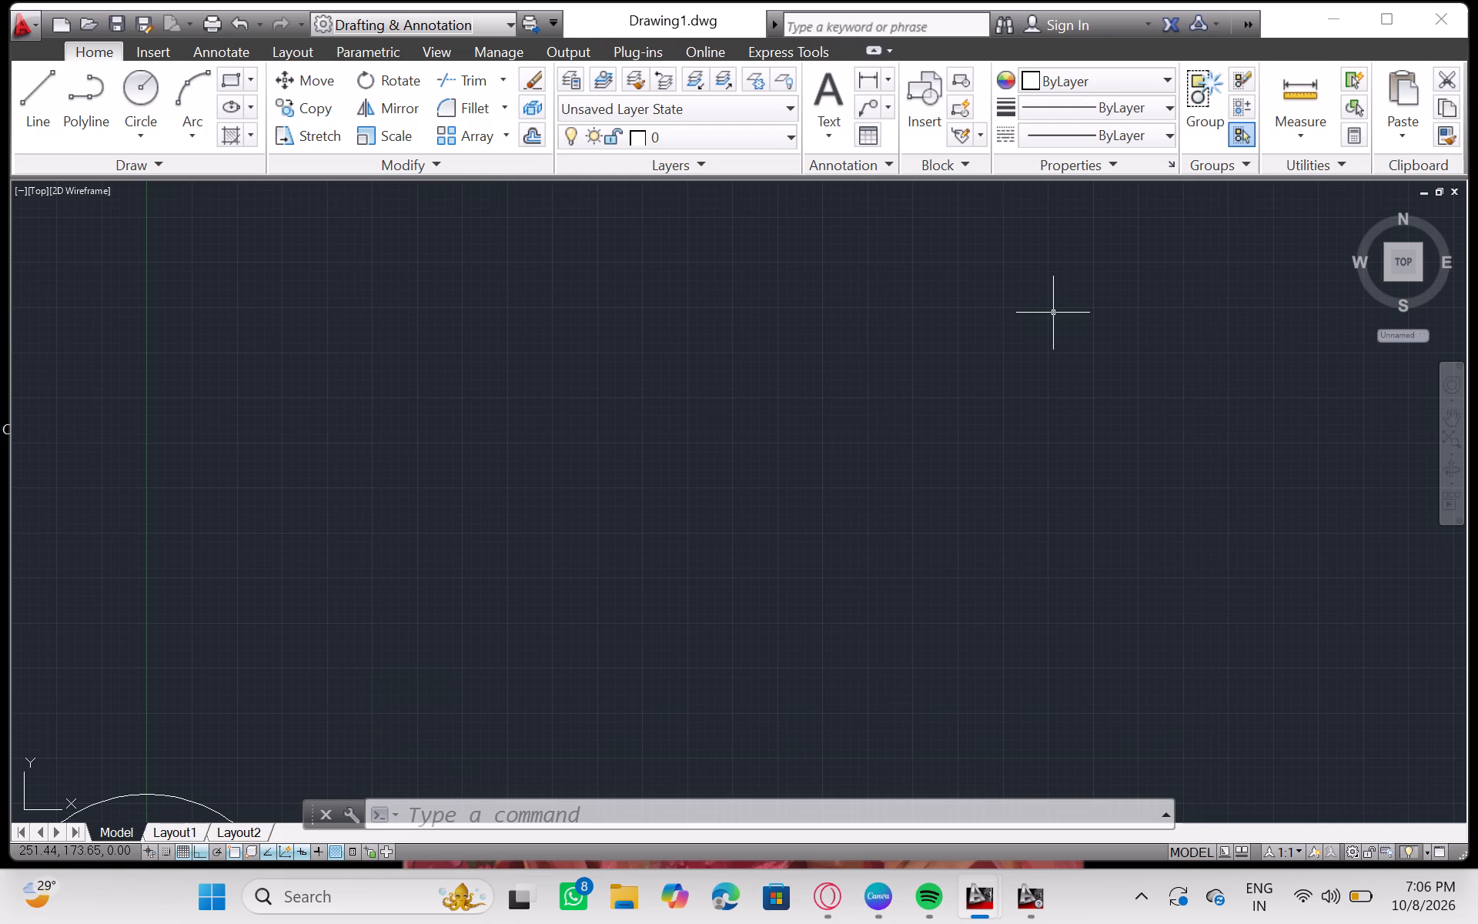
Zoom to the drawing extents and examine the overall arrangement of the circles.
scroll(1082, 293, down, 4)
scroll(1086, 293, up, 3)
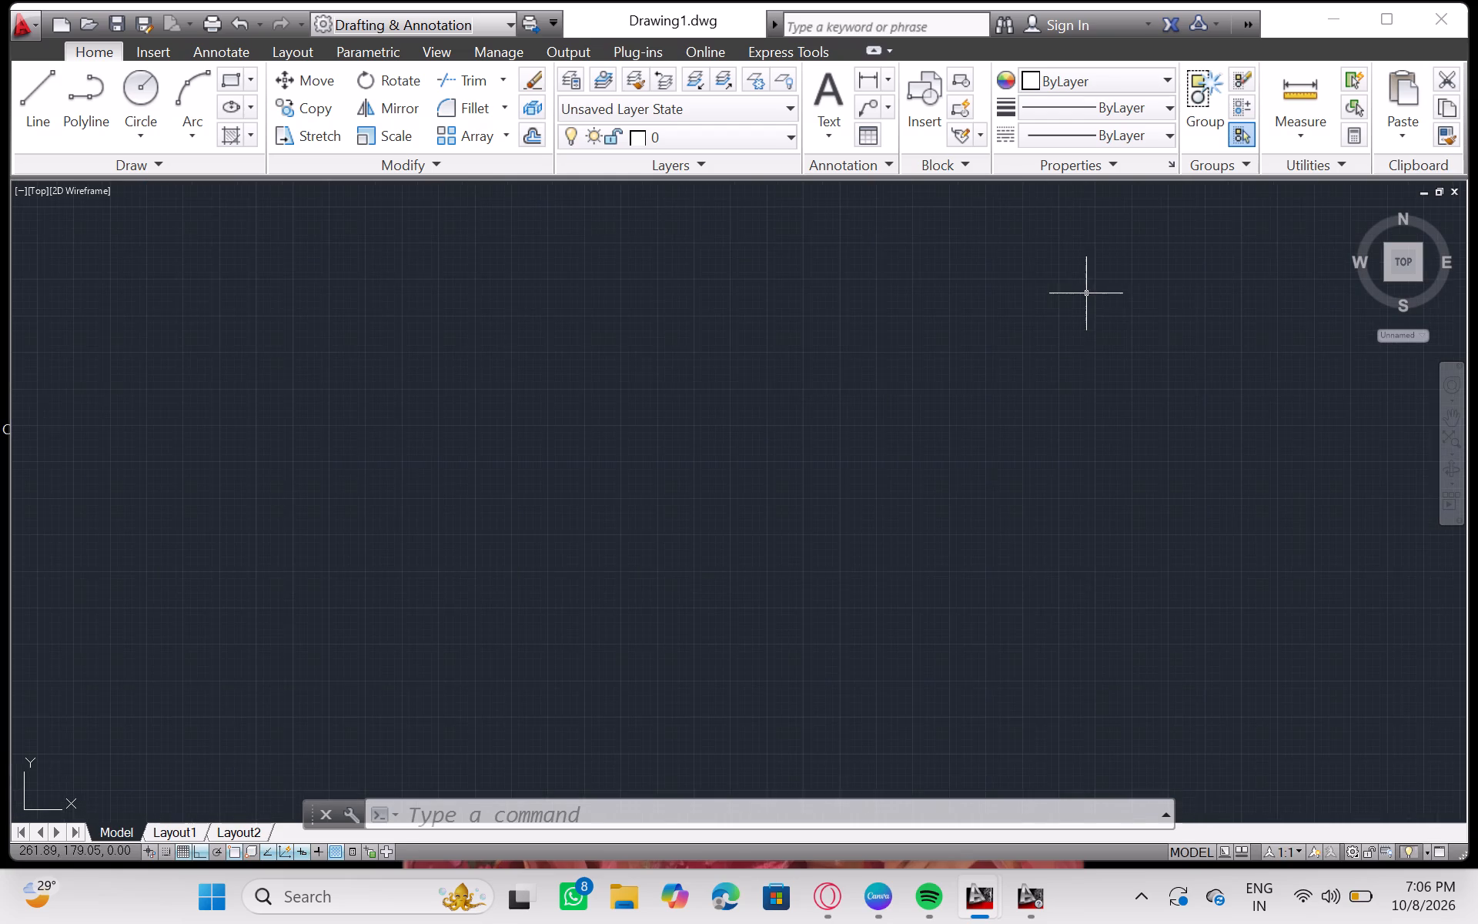
scroll(1086, 293, down, 20)
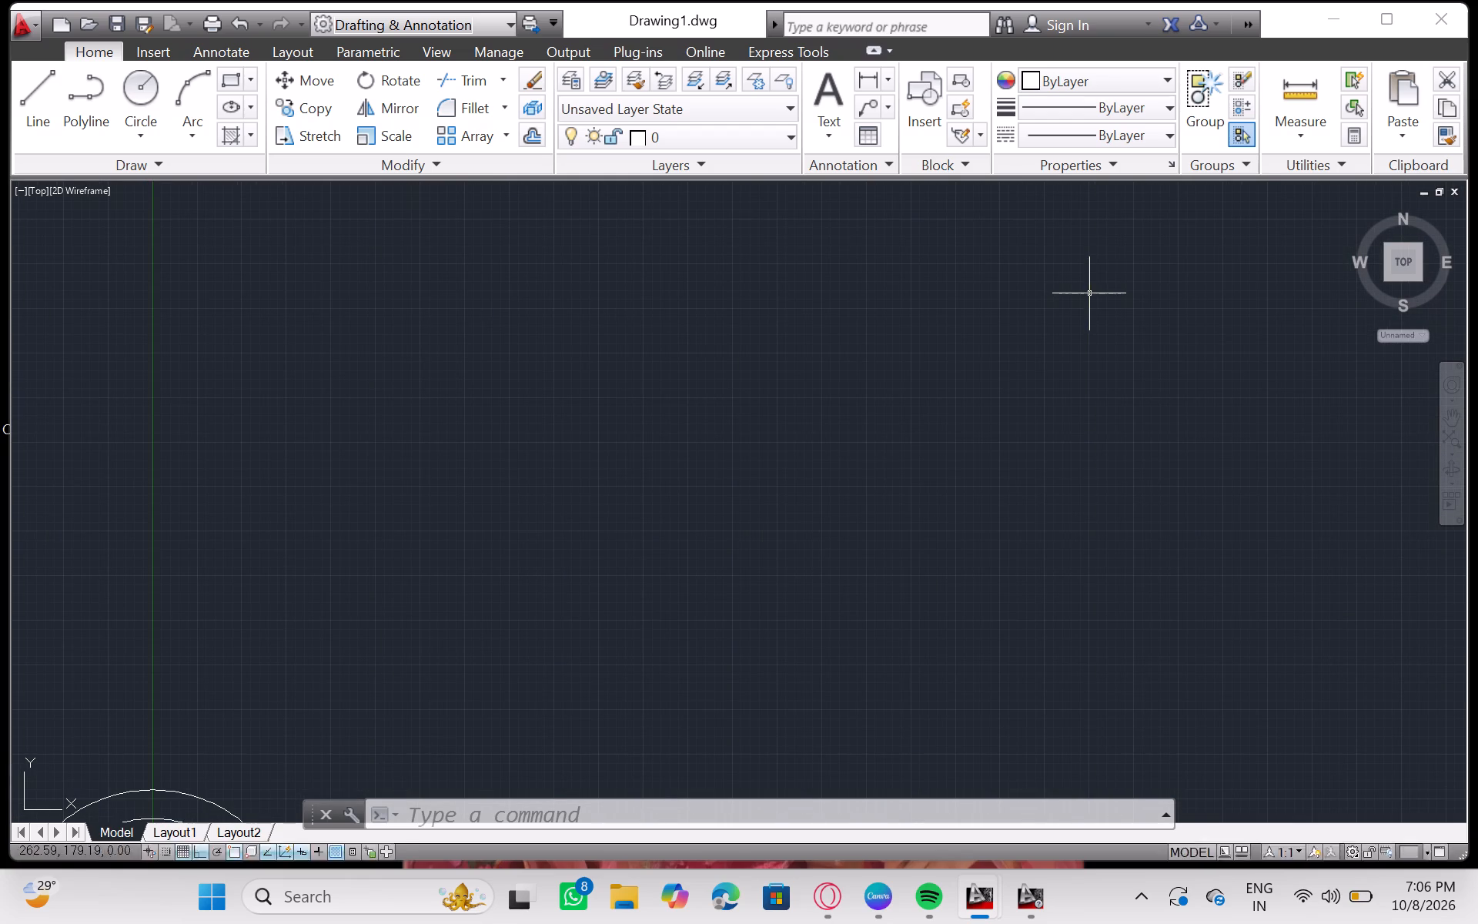
scroll(1089, 293, down, 2)
right_click(1118, 292)
scroll(1118, 292, down, 10)
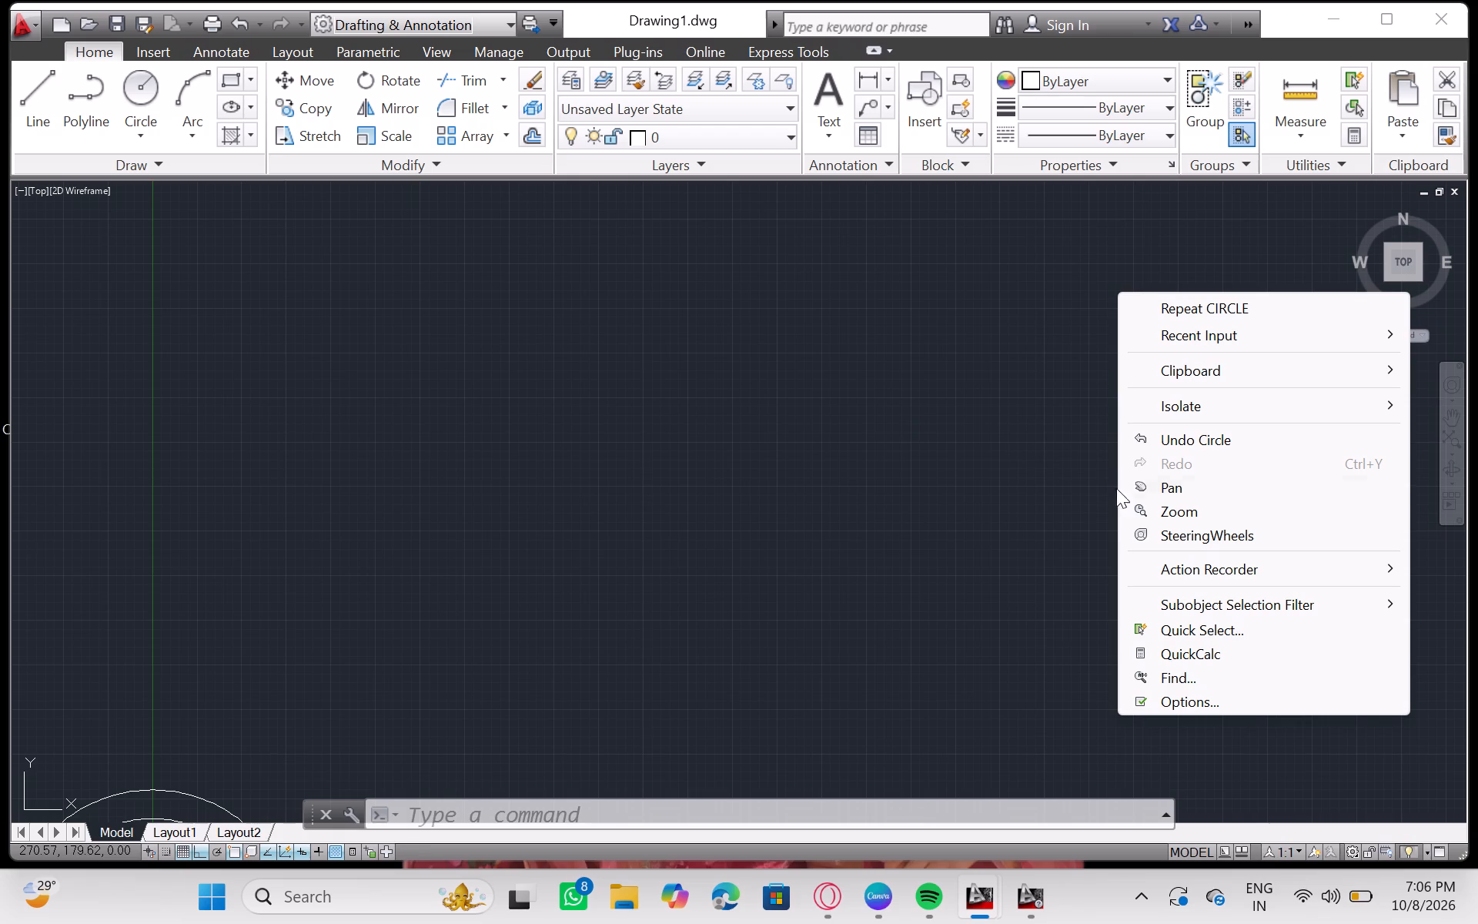
click(1149, 508)
scroll(1148, 485, down, 4)
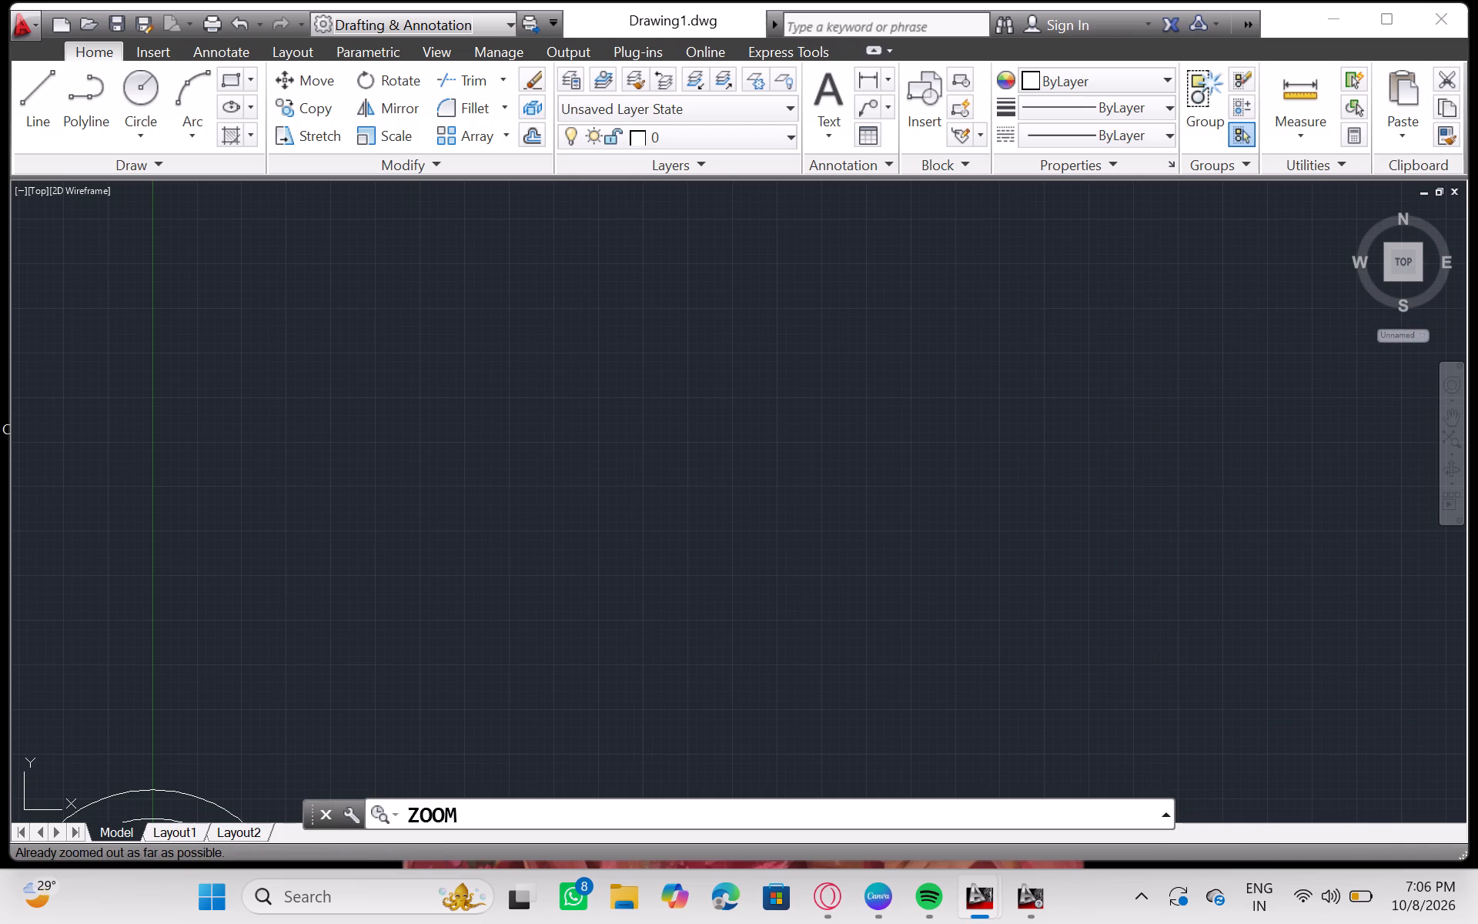
scroll(1148, 485, down, 2)
scroll(1149, 478, up, 2)
scroll(1149, 478, down, 12)
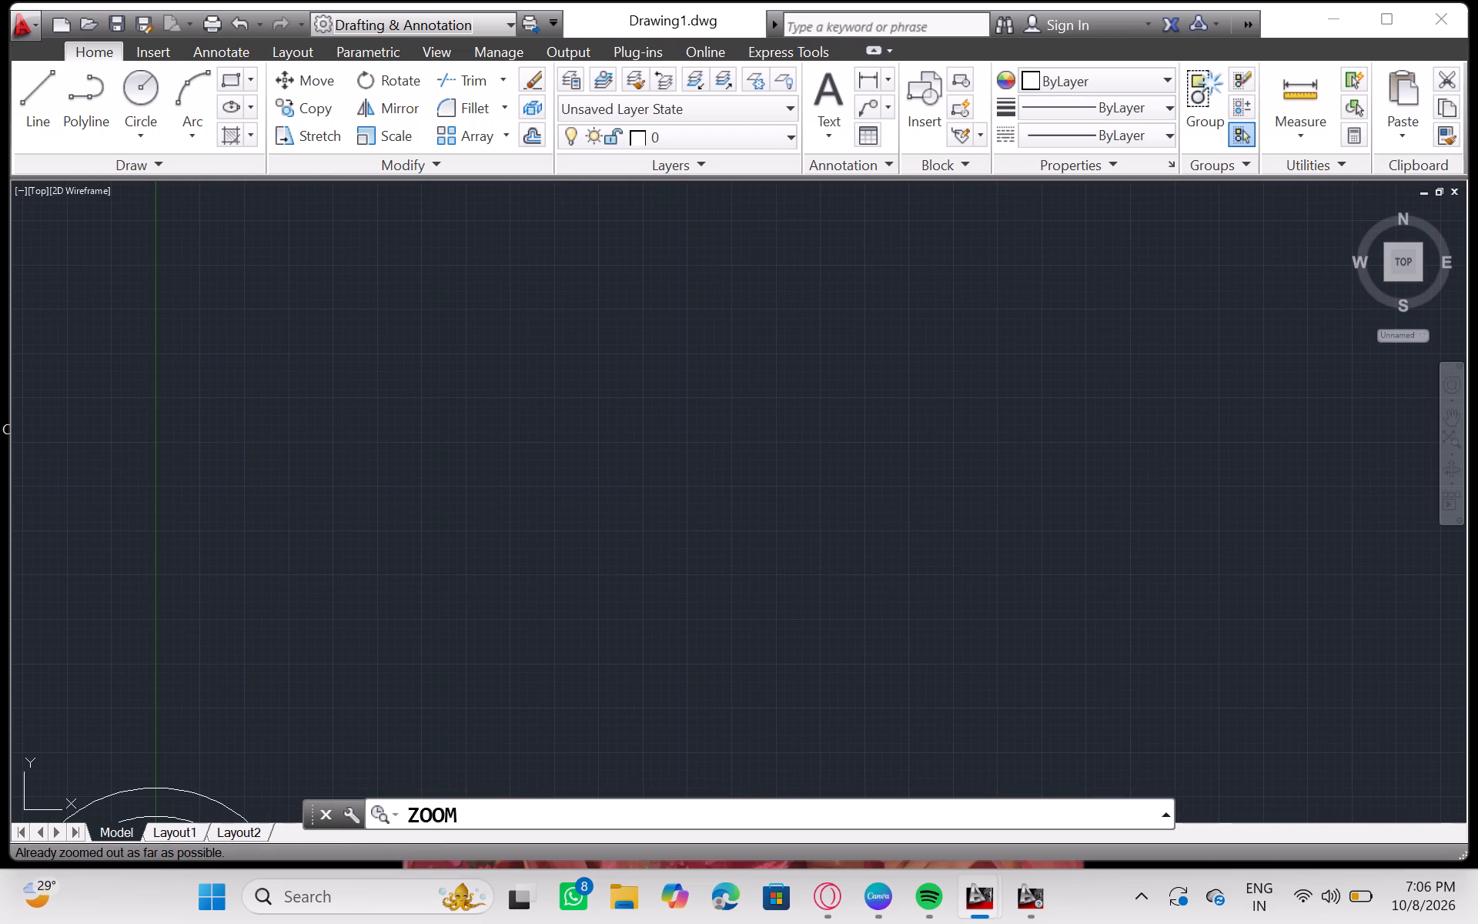
right_click(1162, 454)
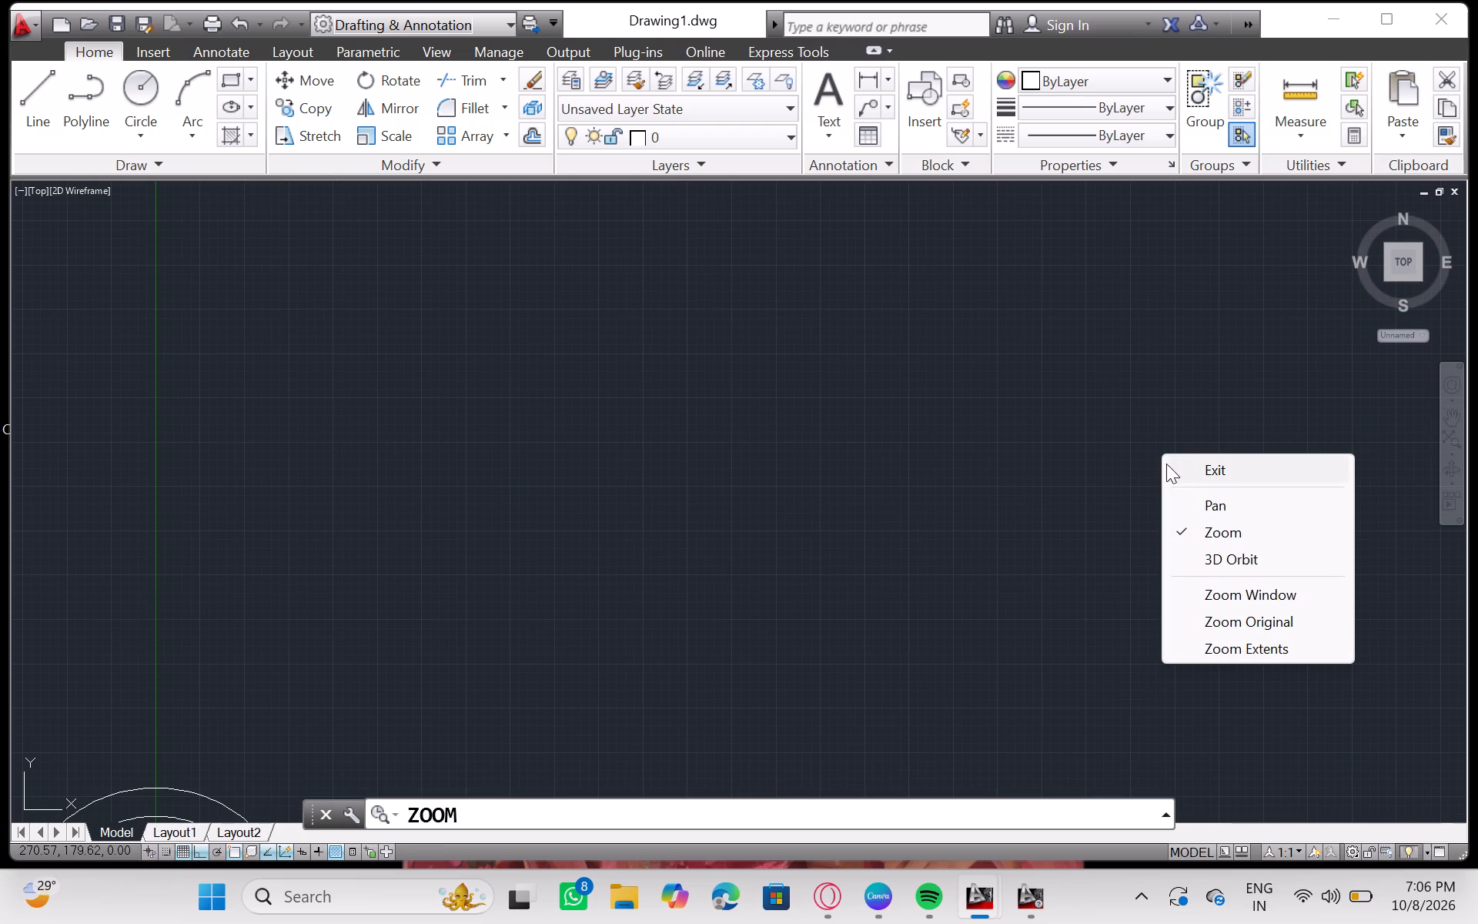
click(1235, 591)
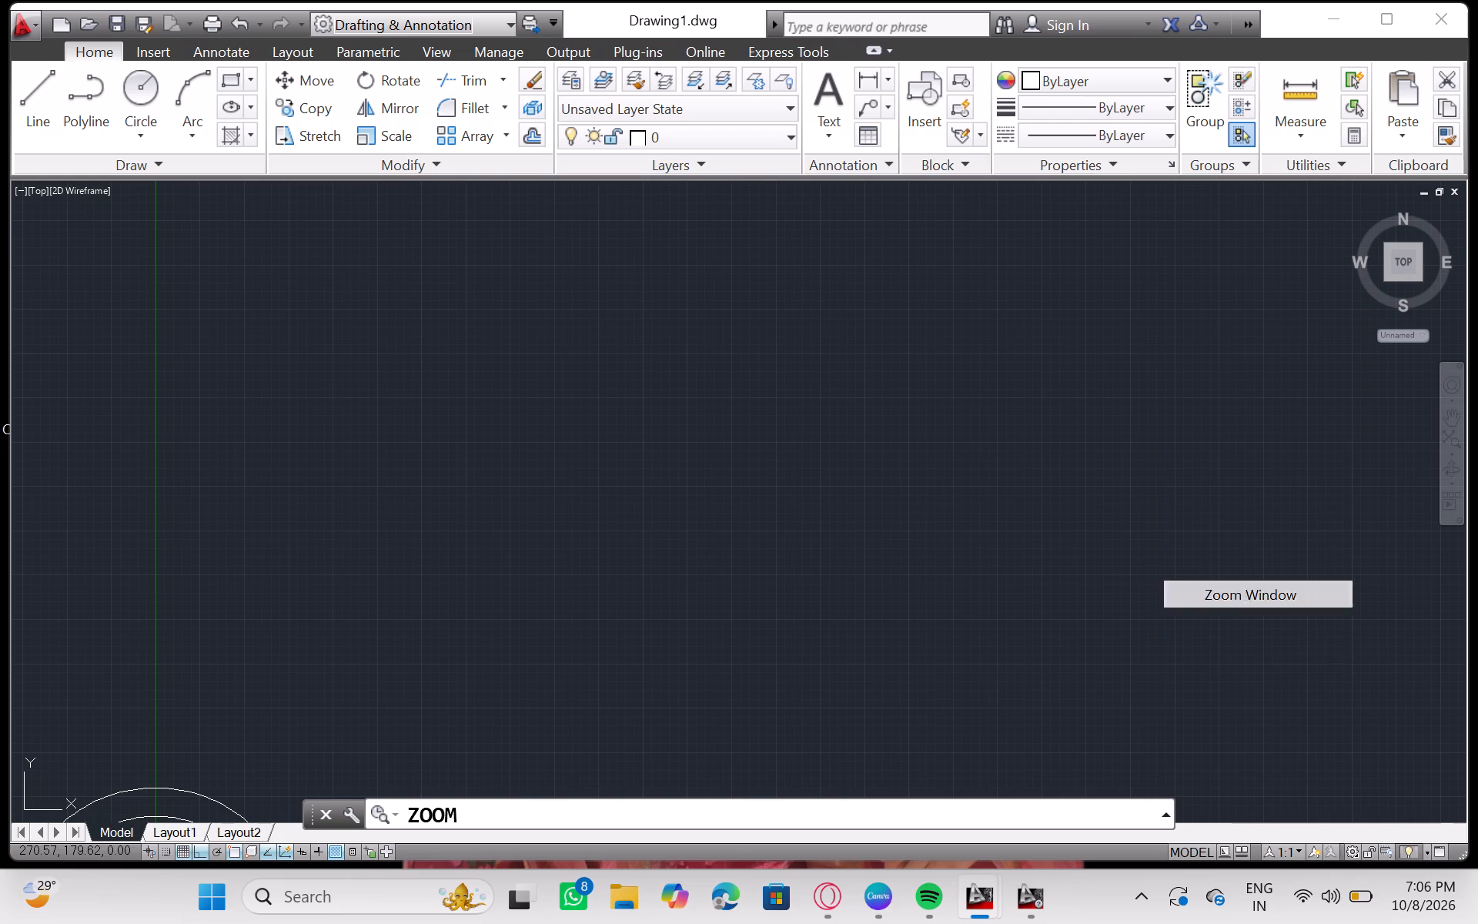
right_click(1235, 557)
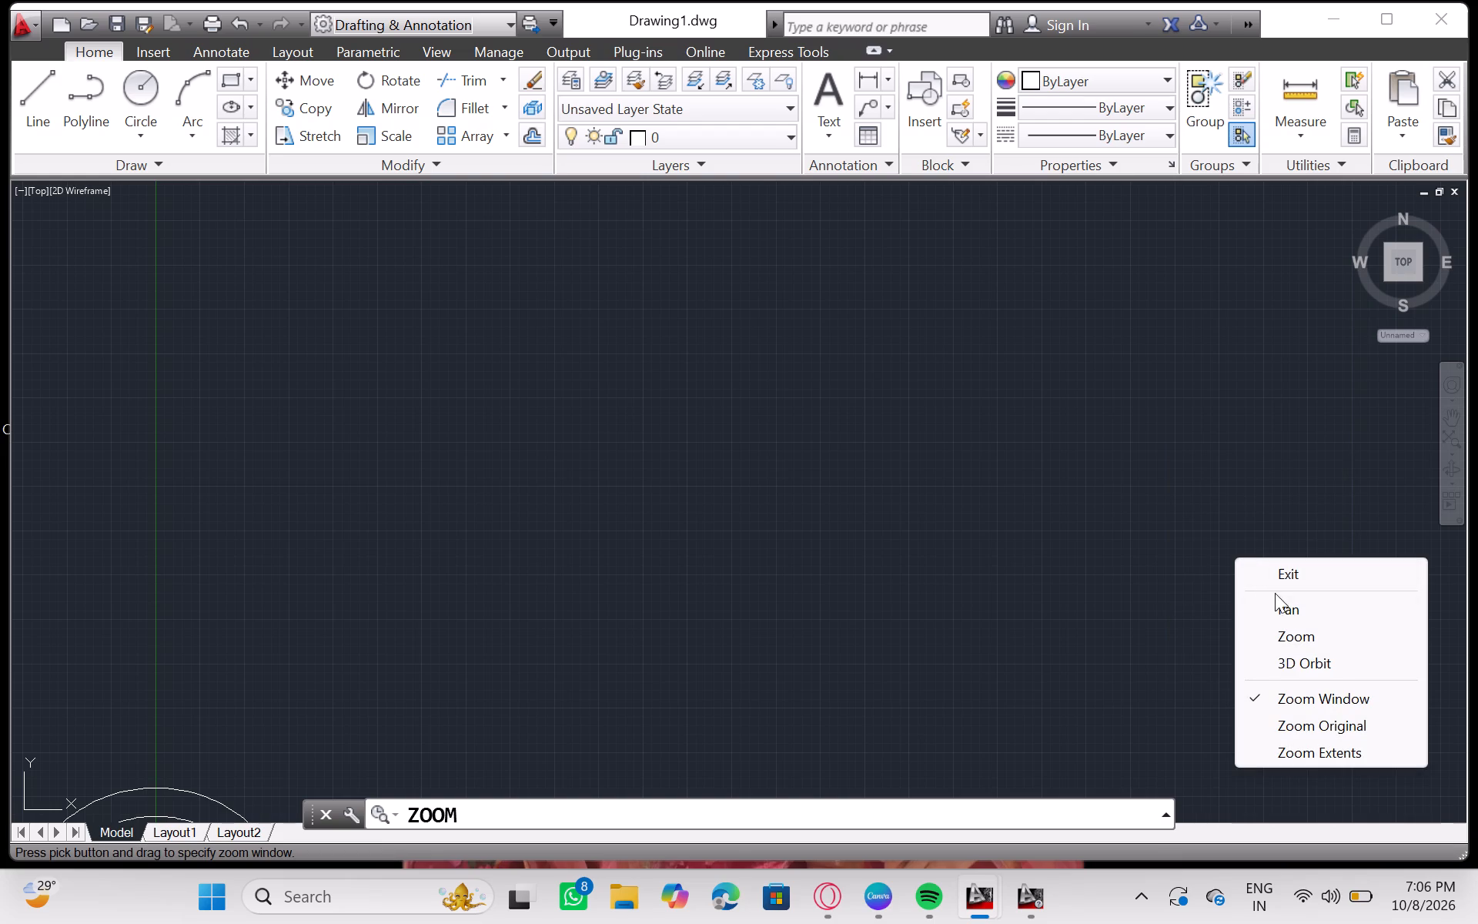
click(1320, 731)
right_click(1295, 691)
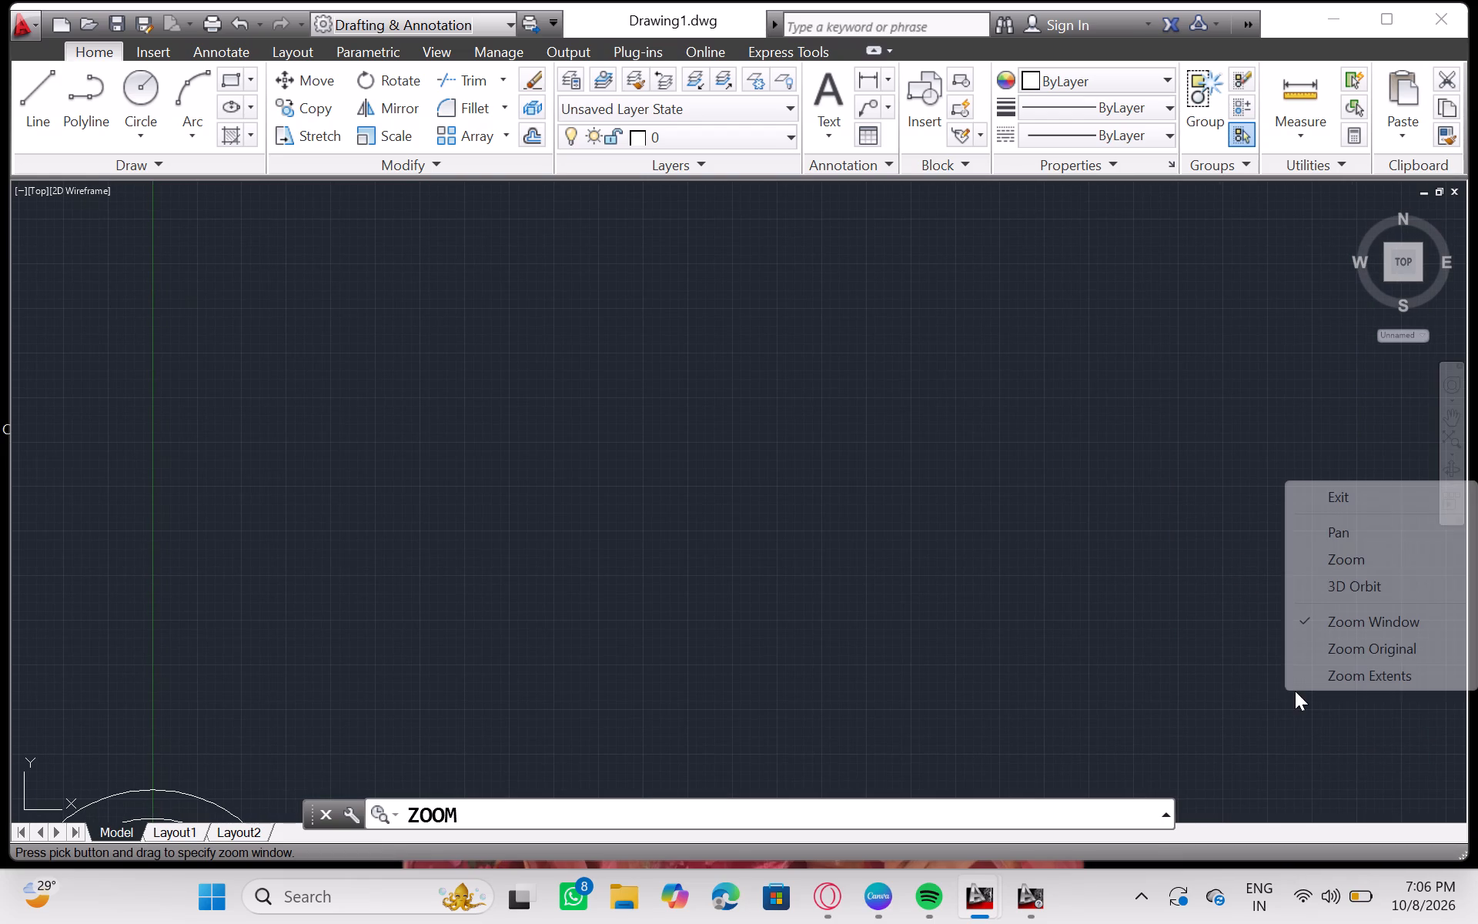
scroll(1061, 380, down, 11)
scroll(1061, 380, up, 3)
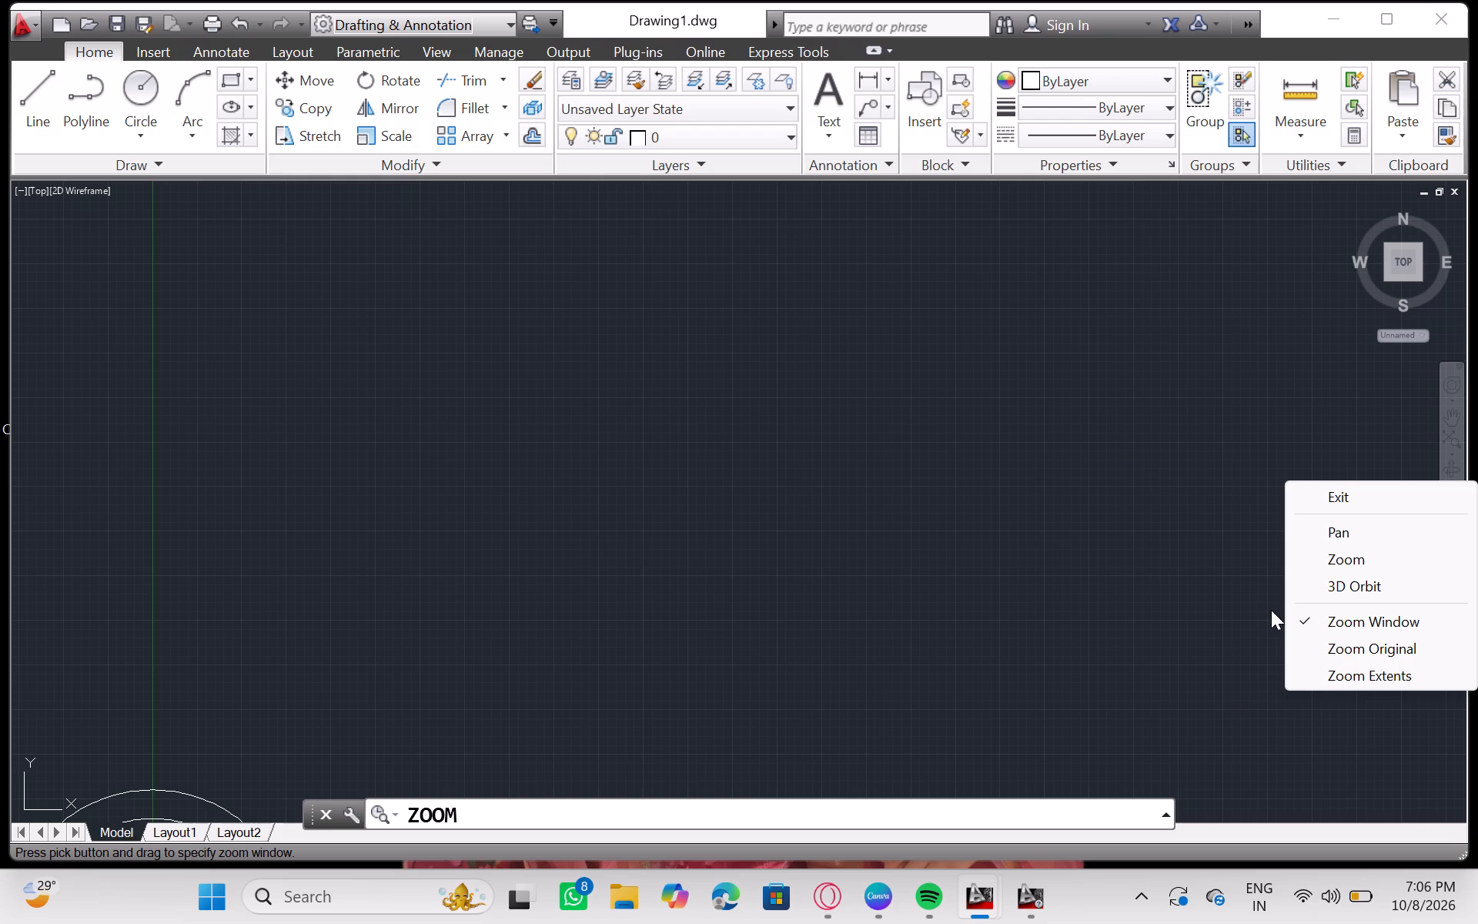
click(1360, 667)
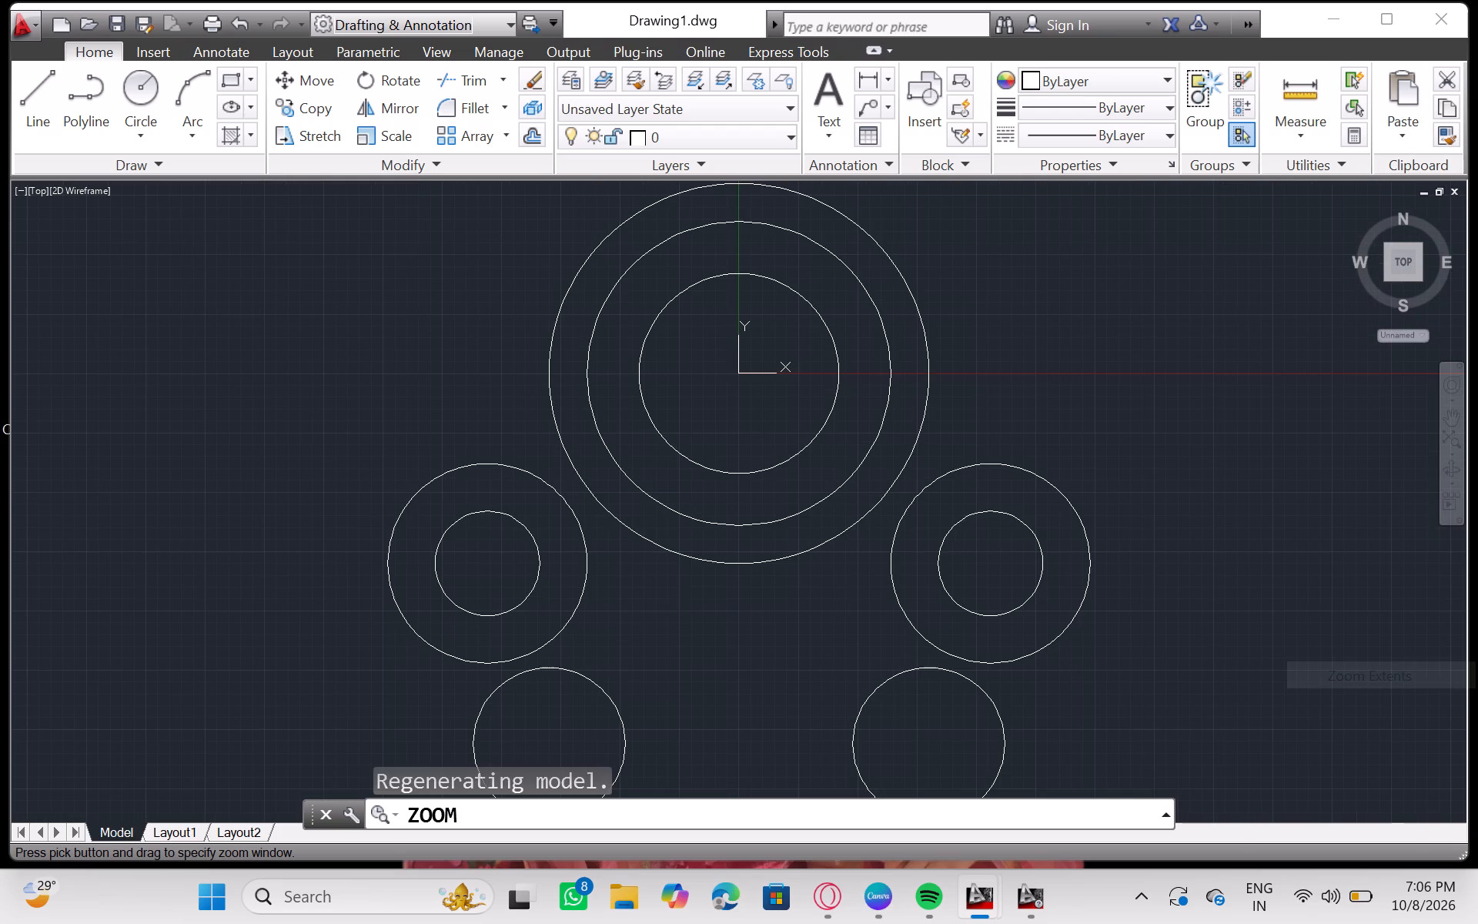
scroll(1326, 605, down, 1)
scroll(1322, 604, up, 2)
scroll(1316, 604, down, 2)
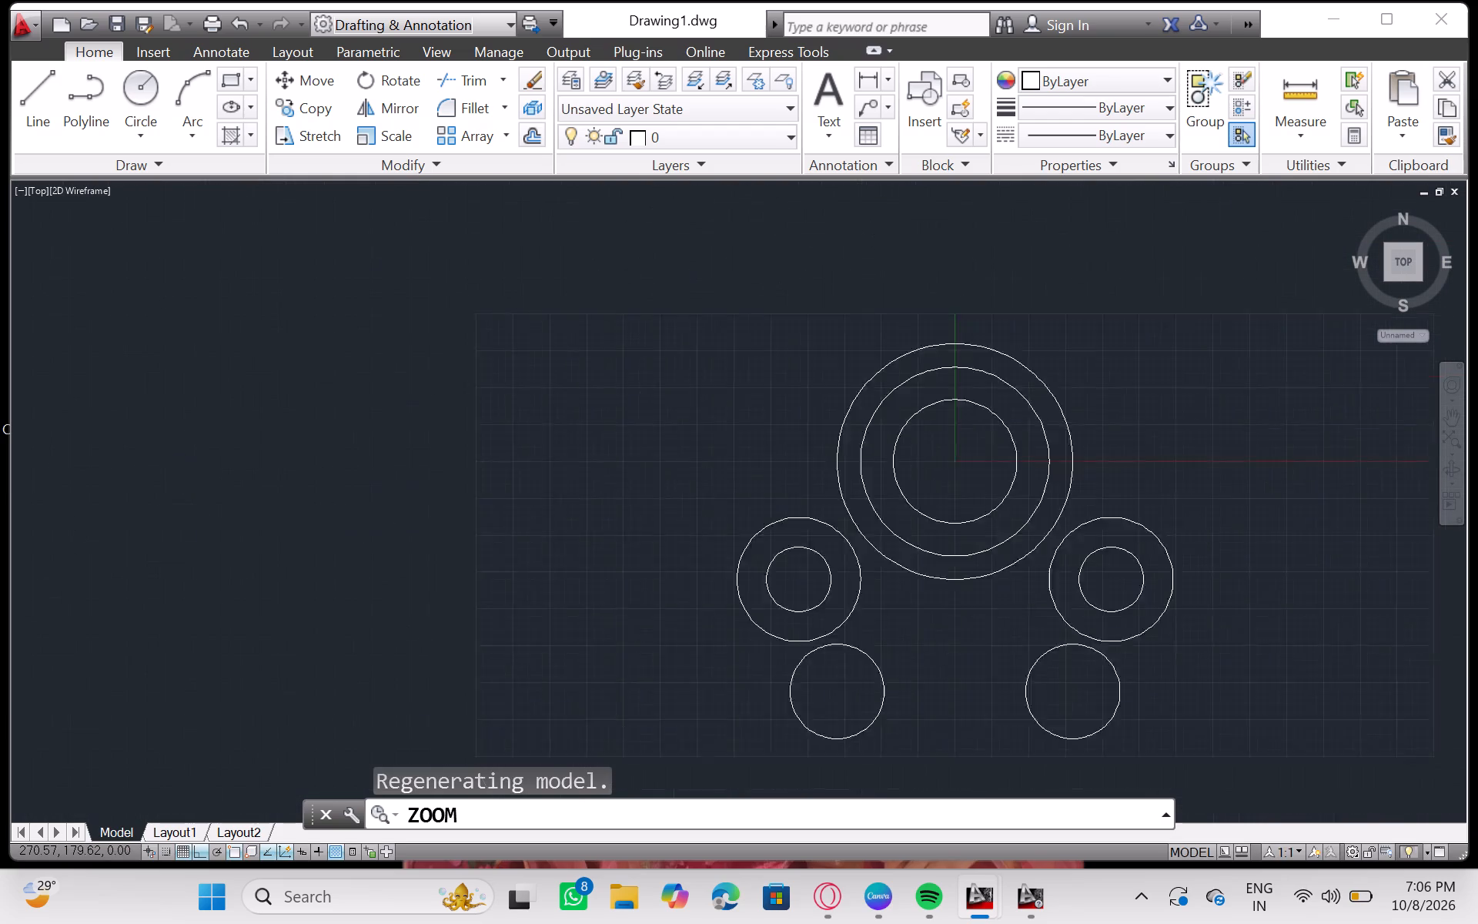
scroll(1316, 604, down, 1)
scroll(1316, 603, up, 2)
scroll(1316, 603, down, 1)
scroll(1316, 603, up, 1)
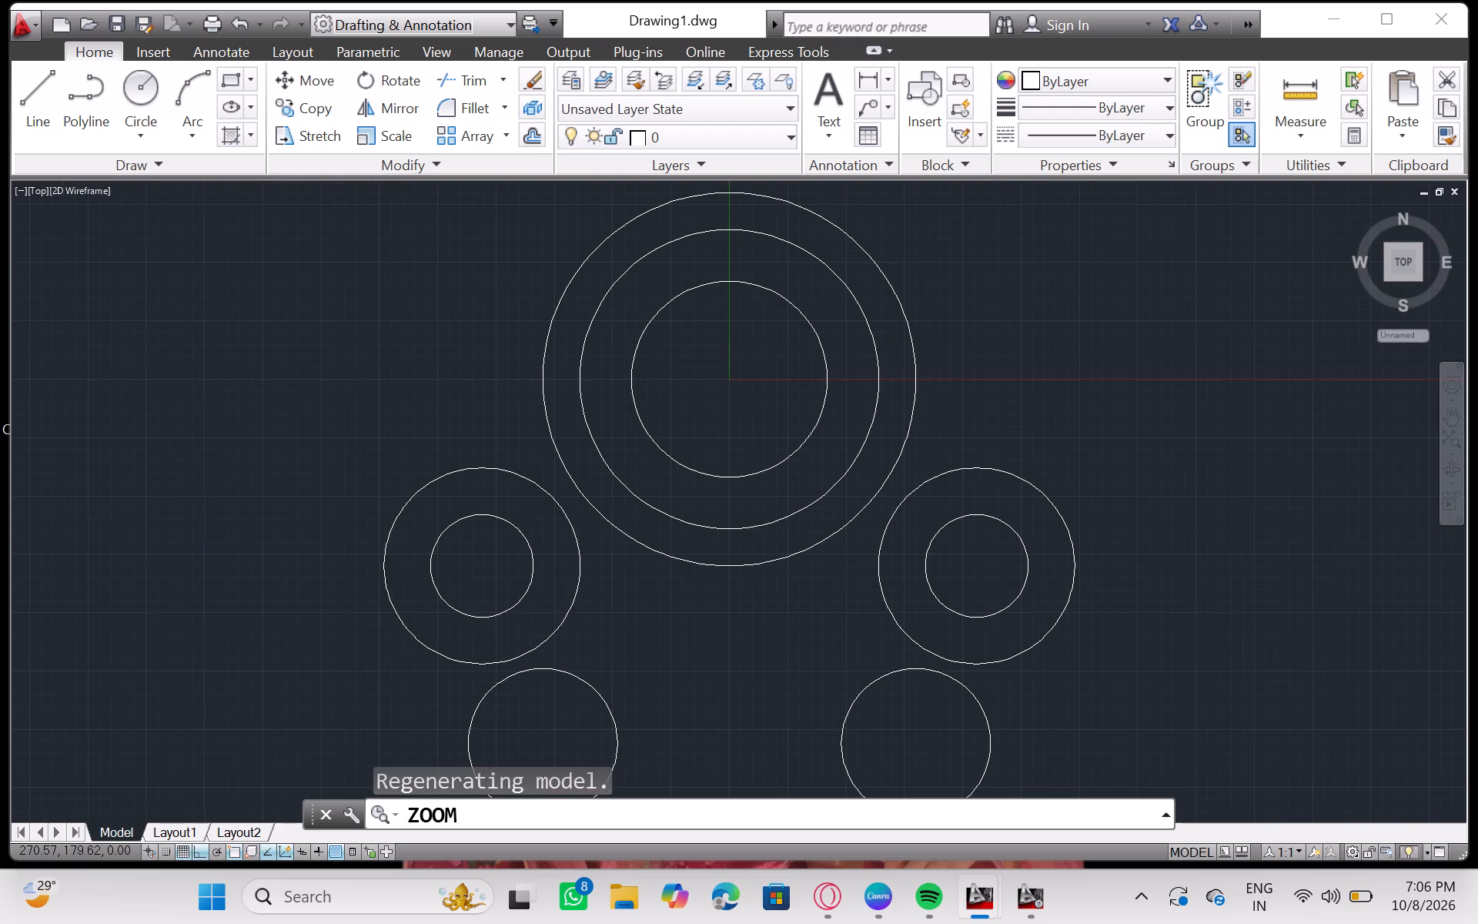
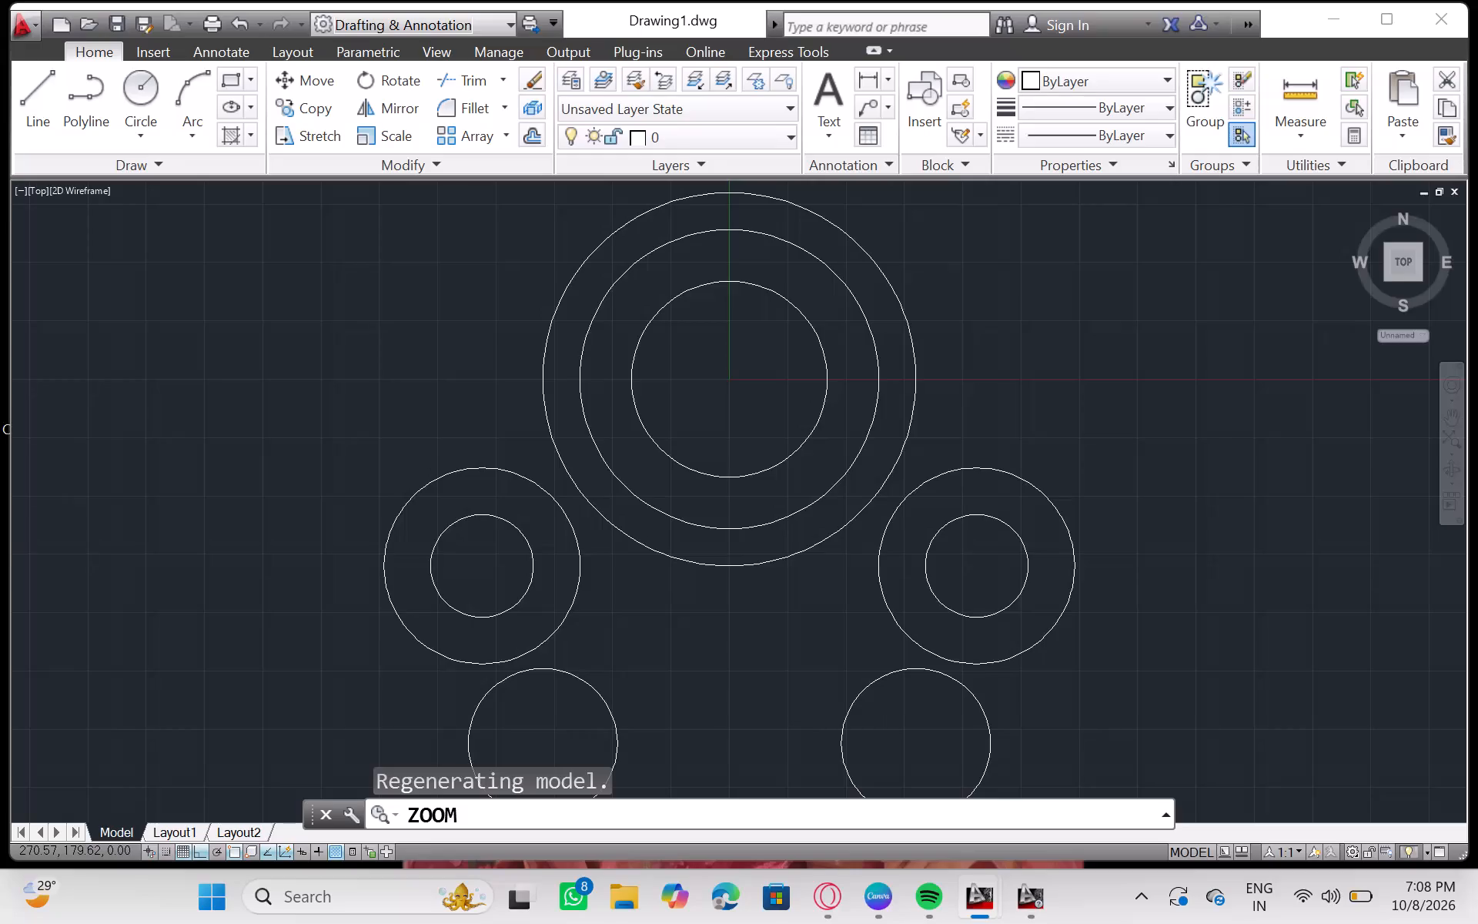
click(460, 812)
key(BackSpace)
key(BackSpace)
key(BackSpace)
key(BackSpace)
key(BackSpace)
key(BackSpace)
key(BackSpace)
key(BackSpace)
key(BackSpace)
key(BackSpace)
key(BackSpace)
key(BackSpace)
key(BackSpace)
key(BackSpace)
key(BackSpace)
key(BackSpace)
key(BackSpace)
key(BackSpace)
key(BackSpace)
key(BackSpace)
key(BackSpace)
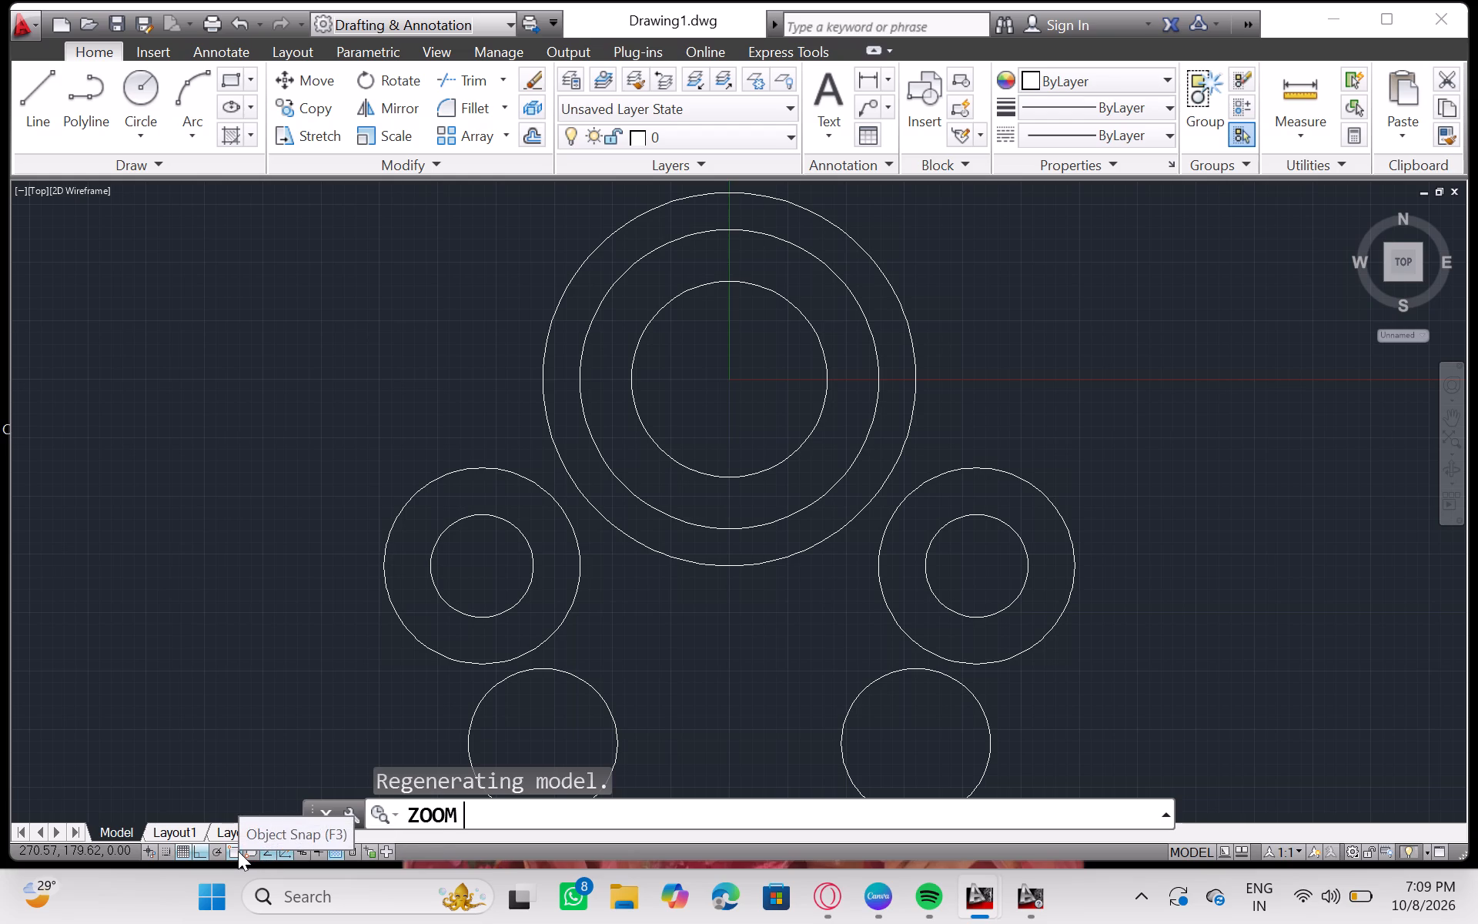
Toggle the Tangent object snap mode, with object snap itself switched on.
click(238, 851)
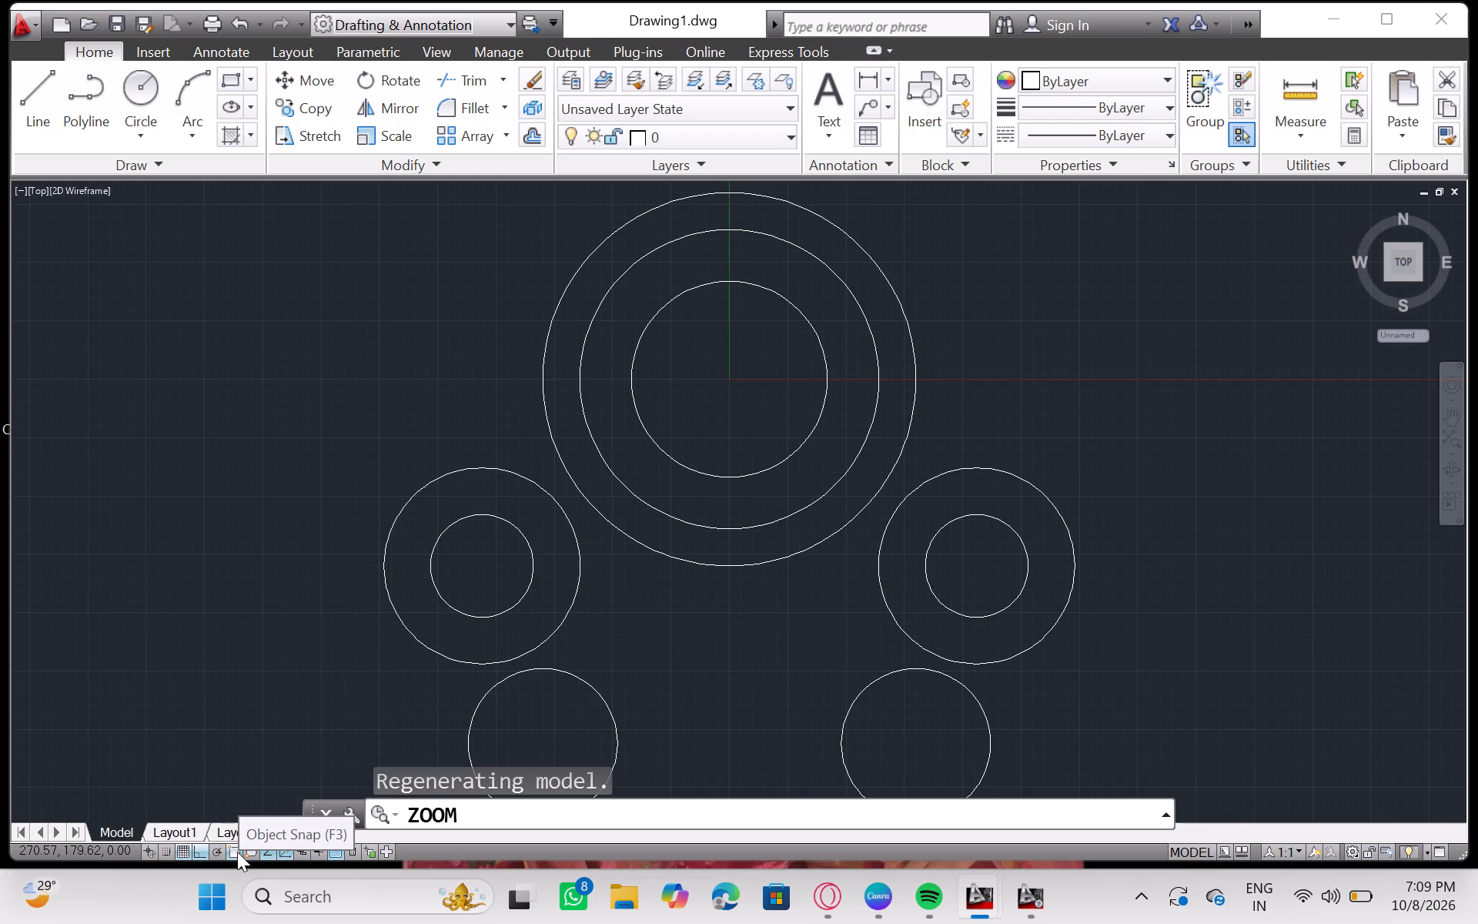
click(237, 852)
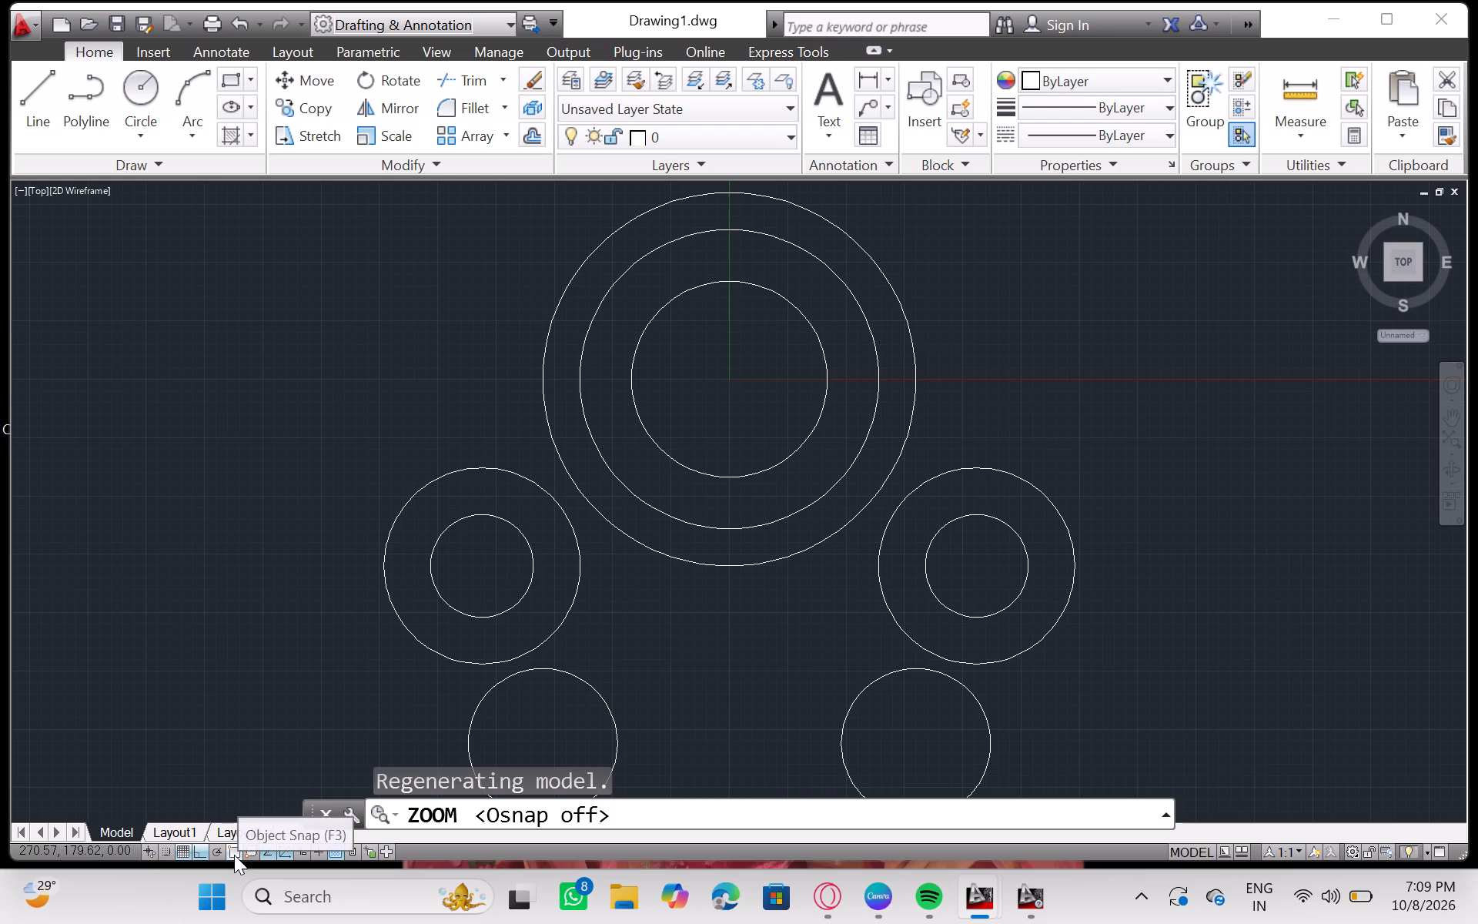
click(231, 849)
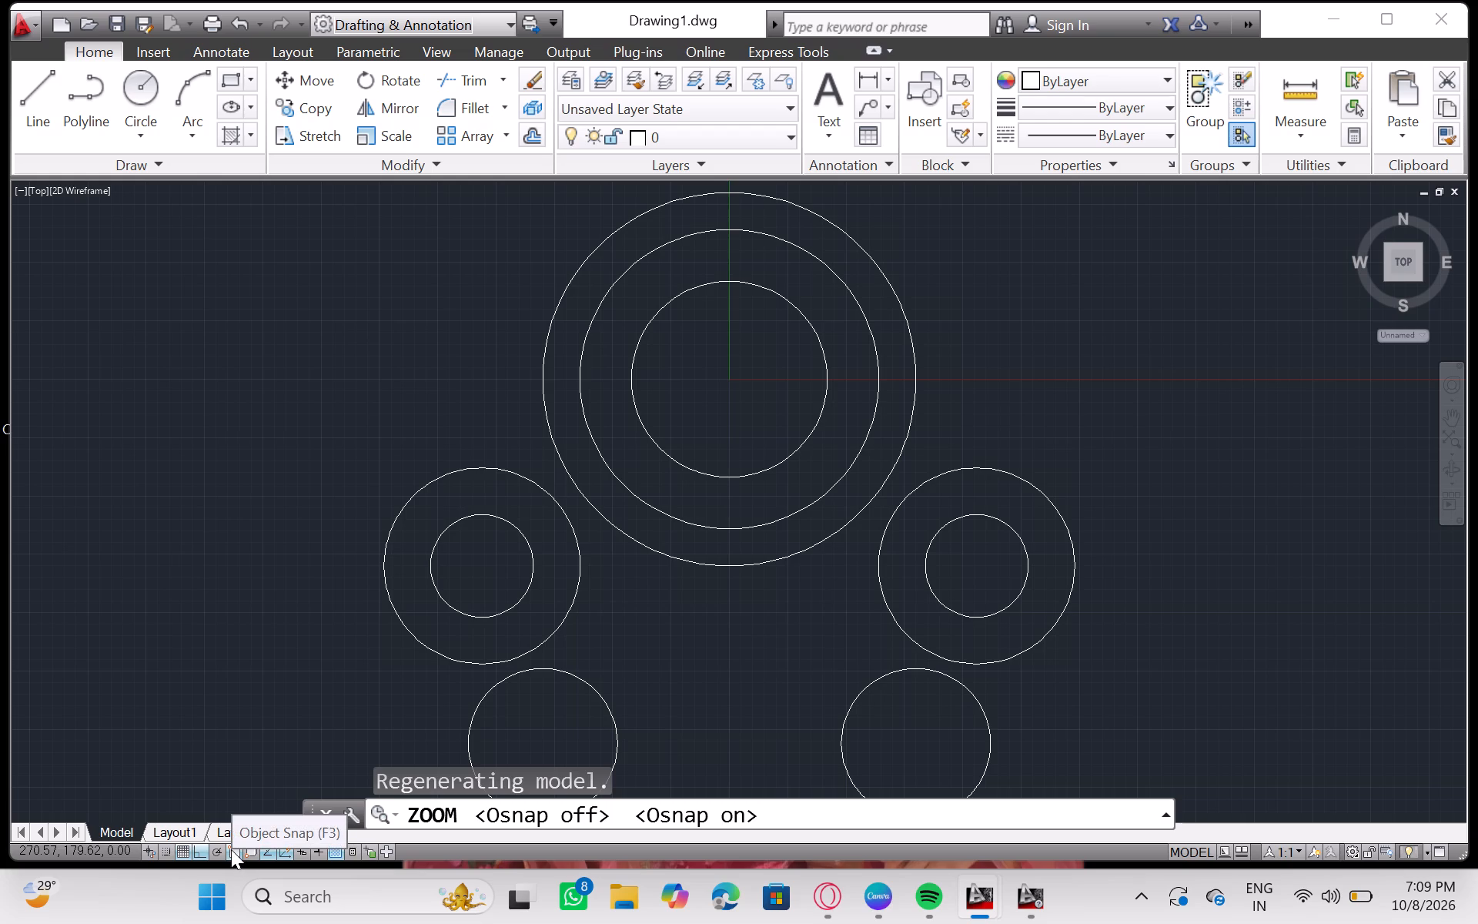
right_click(231, 849)
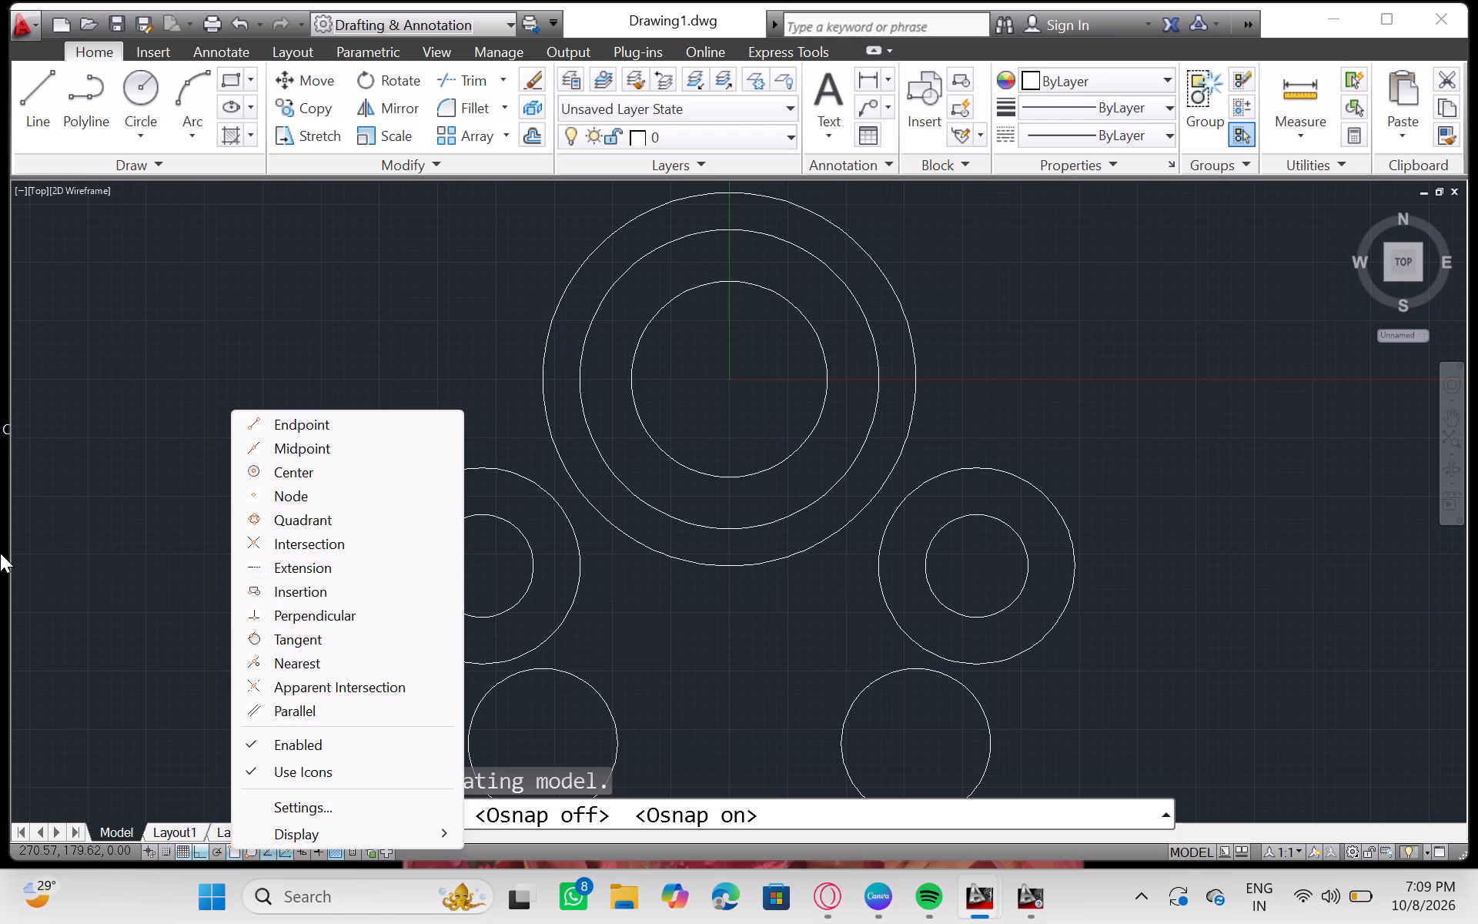
click(327, 634)
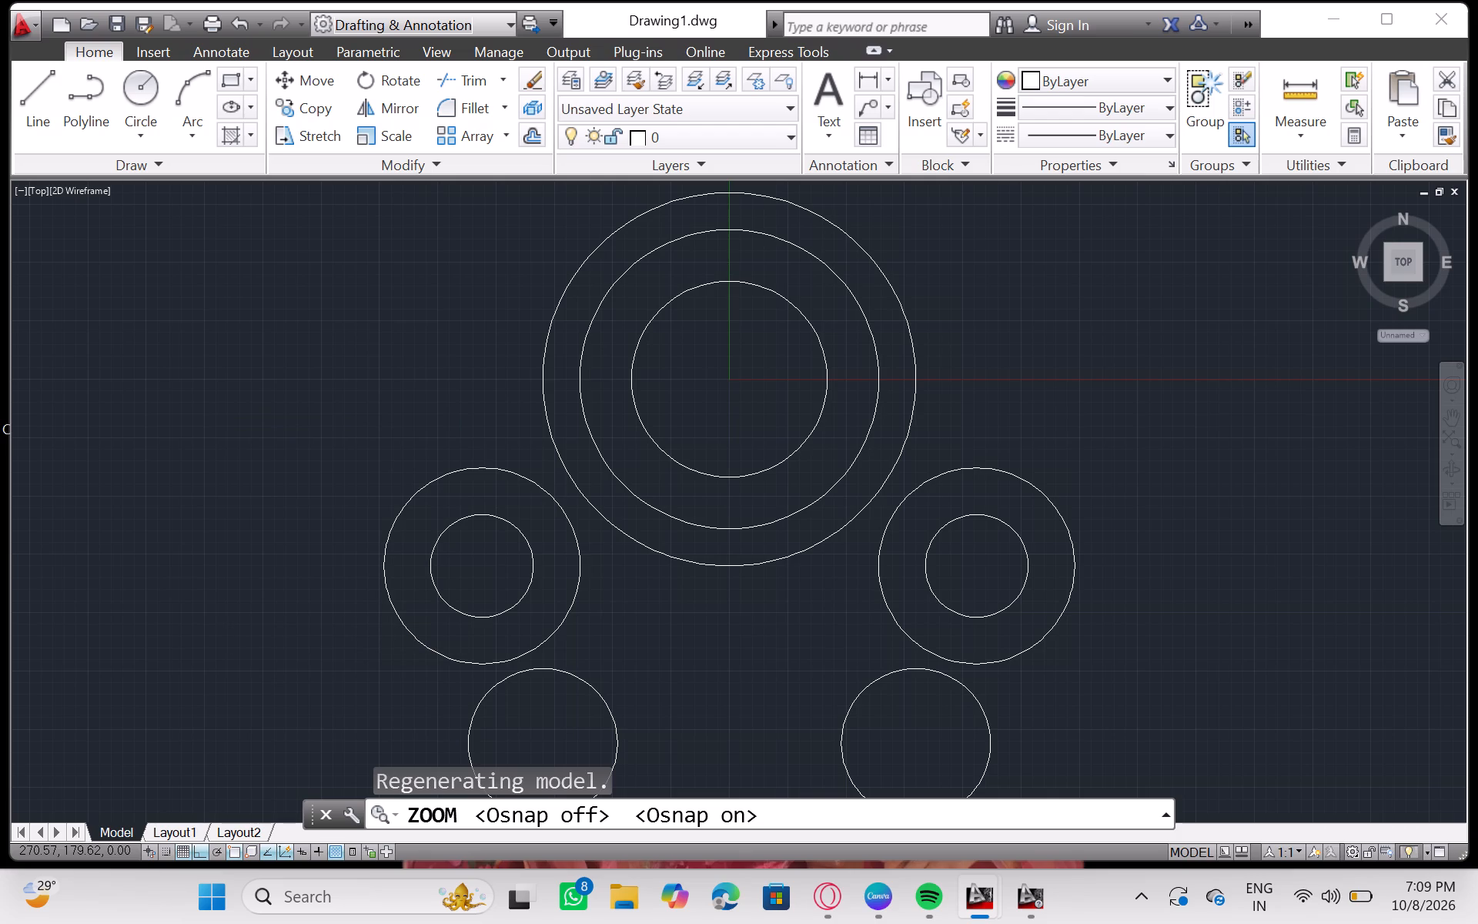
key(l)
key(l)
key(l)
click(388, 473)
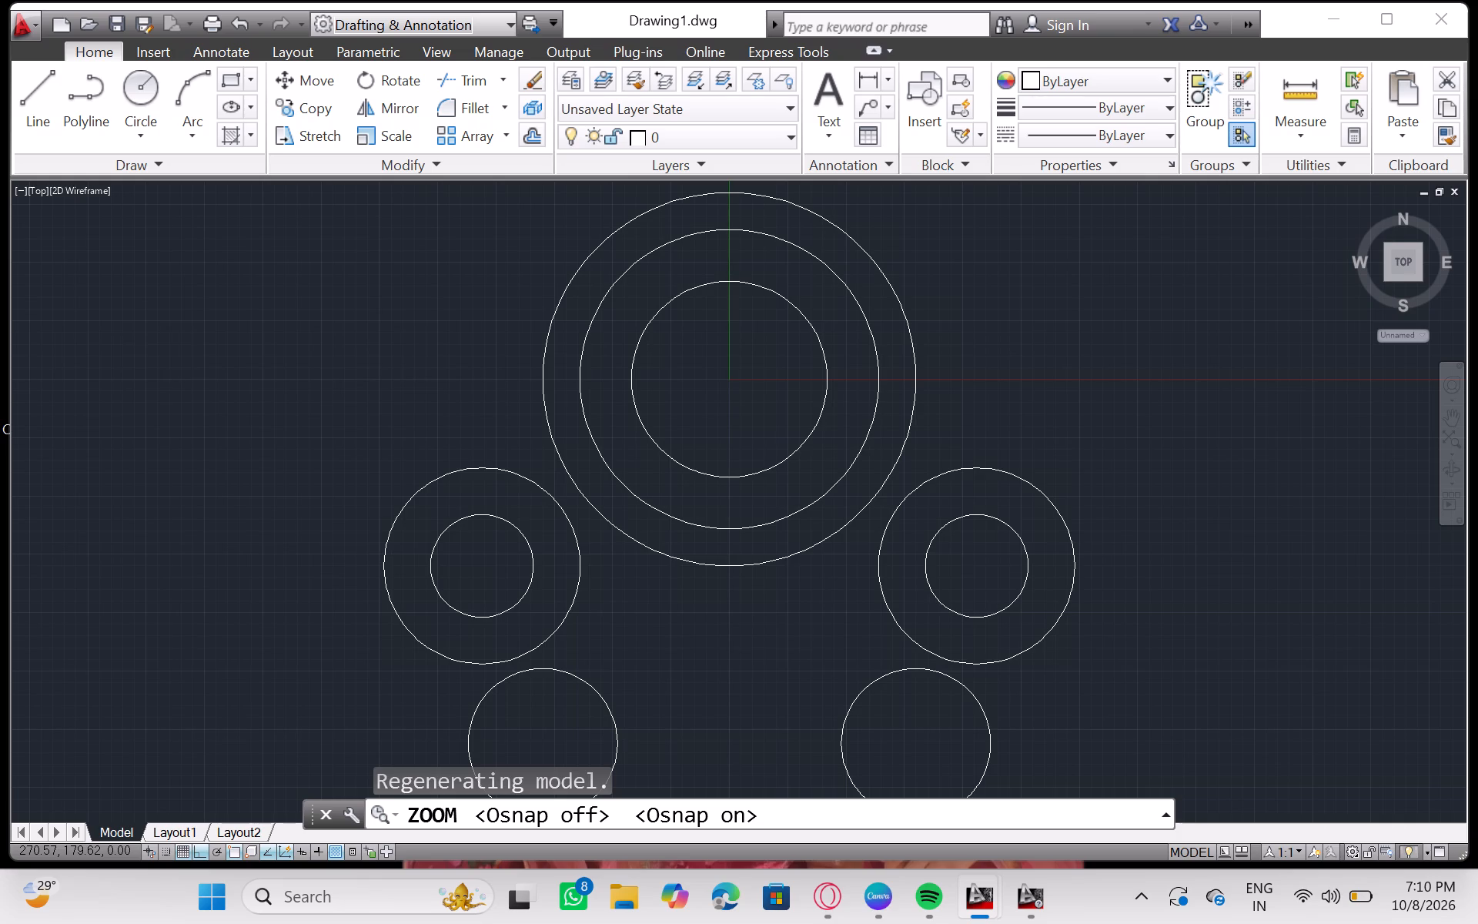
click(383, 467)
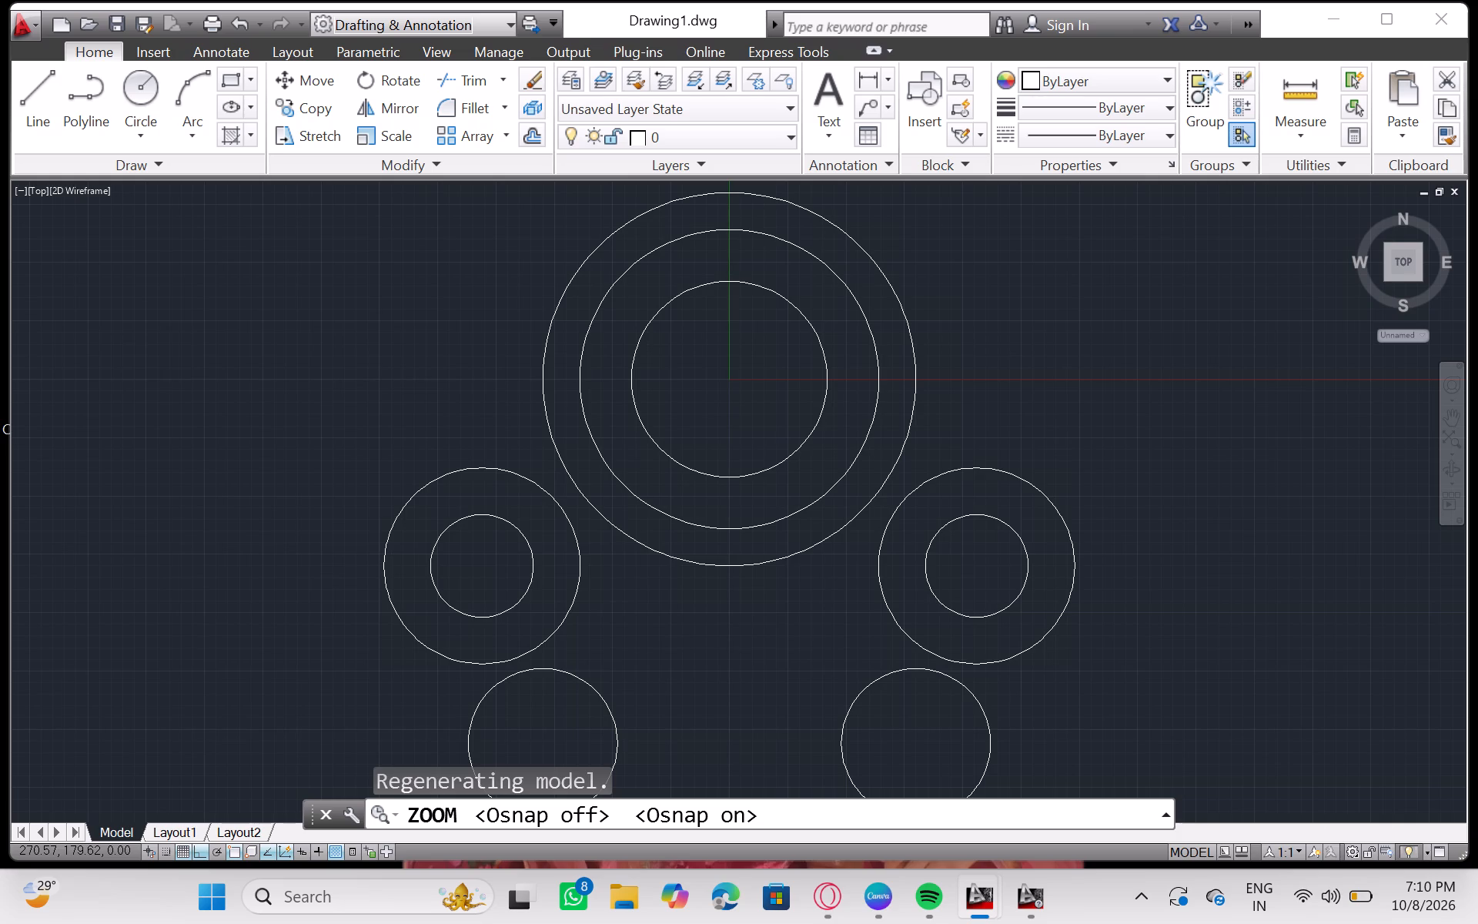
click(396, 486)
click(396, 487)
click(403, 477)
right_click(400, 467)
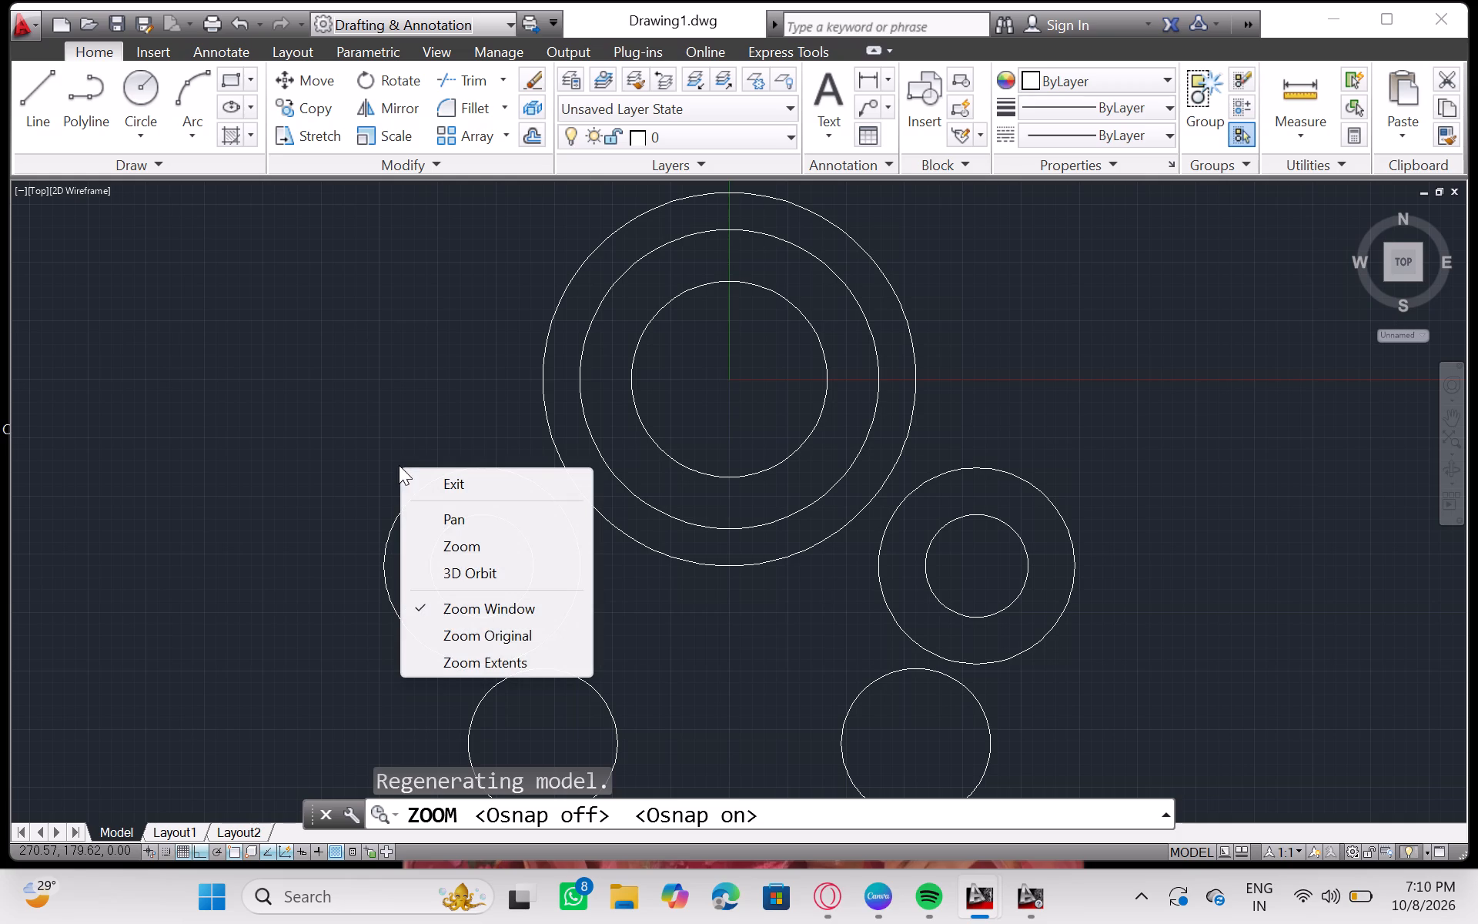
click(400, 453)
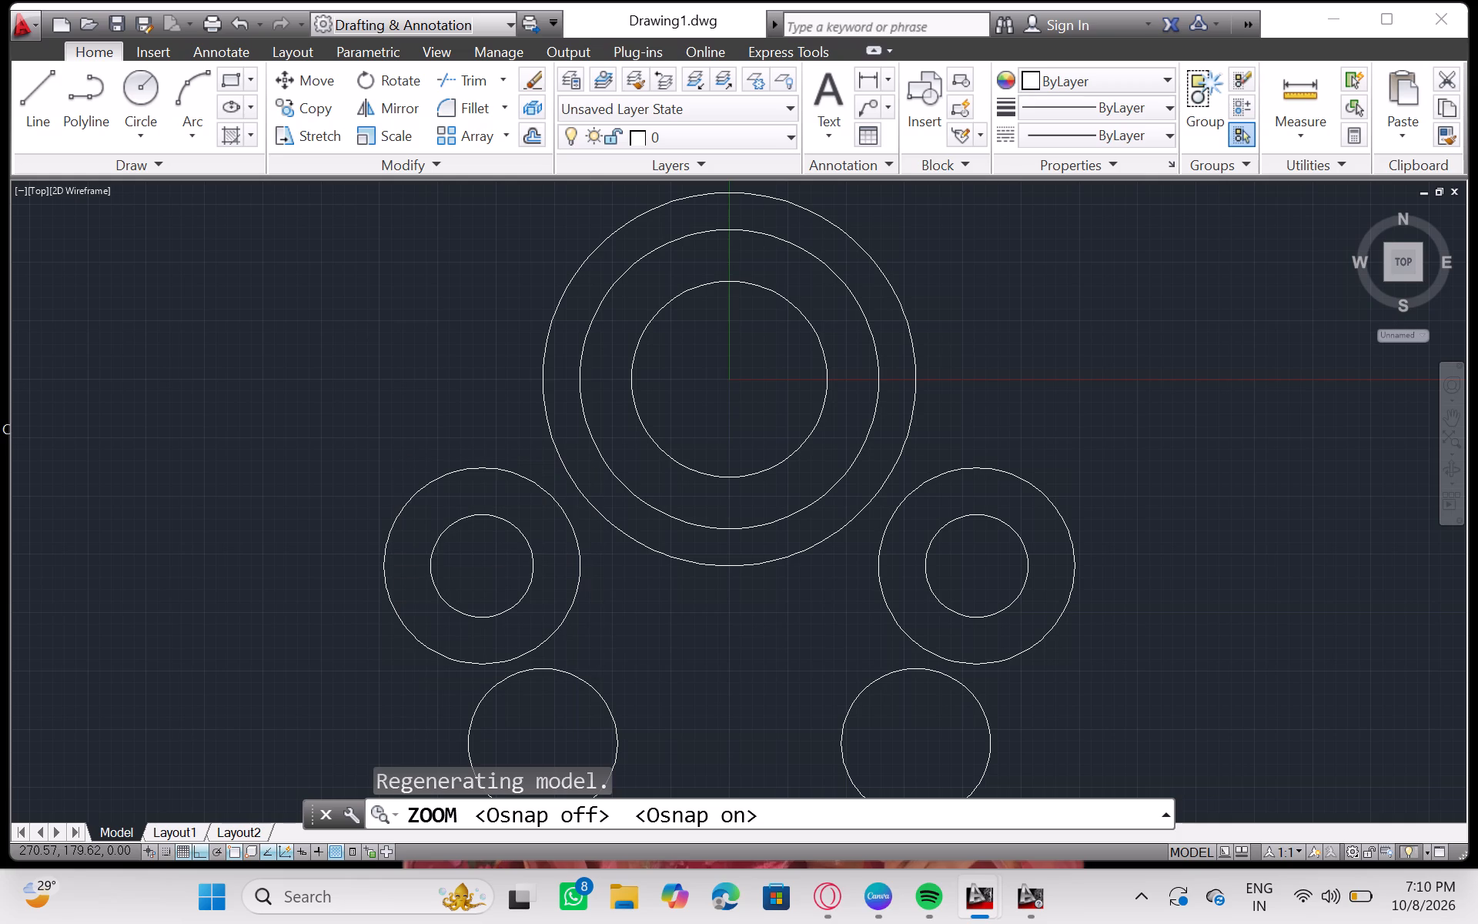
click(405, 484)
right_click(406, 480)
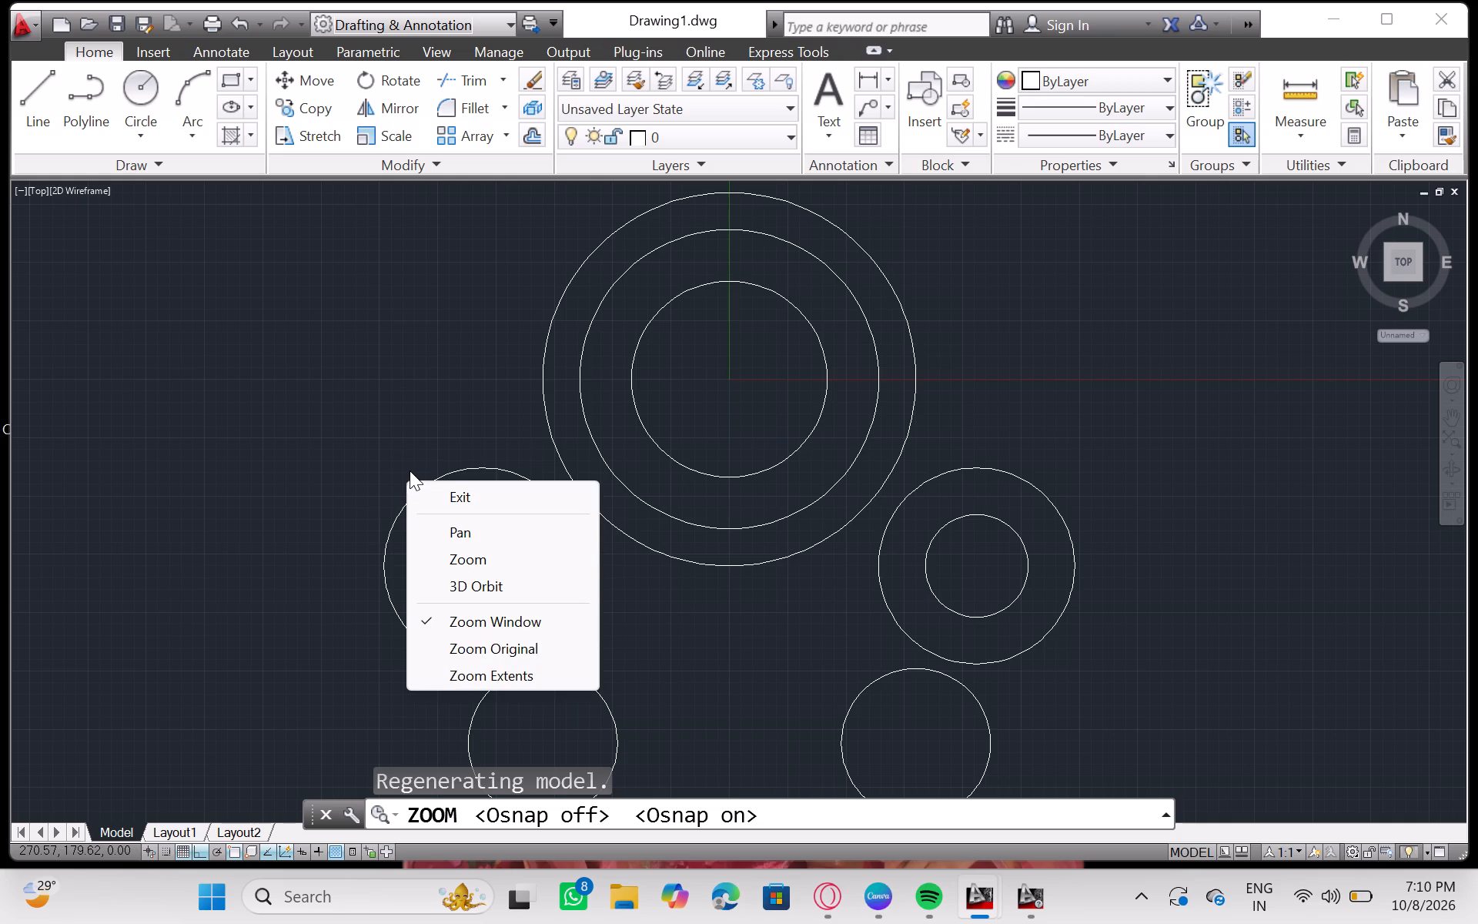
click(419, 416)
Zoom out until the whole arrangement of circles is in view, and exit the Zoom command.
drag(421, 462, 526, 364)
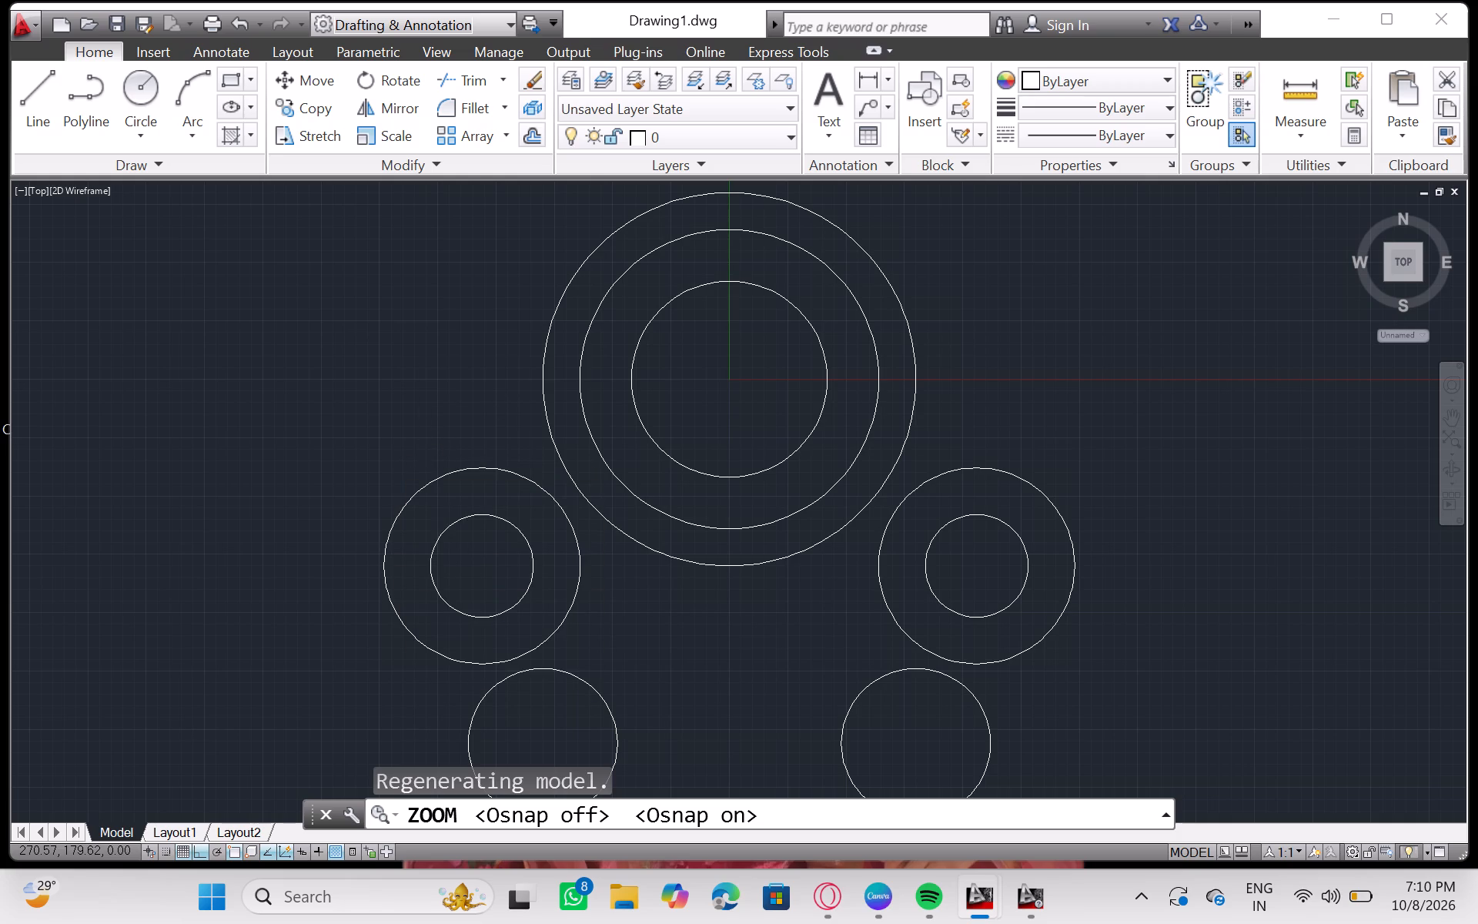
drag(526, 364, 414, 349)
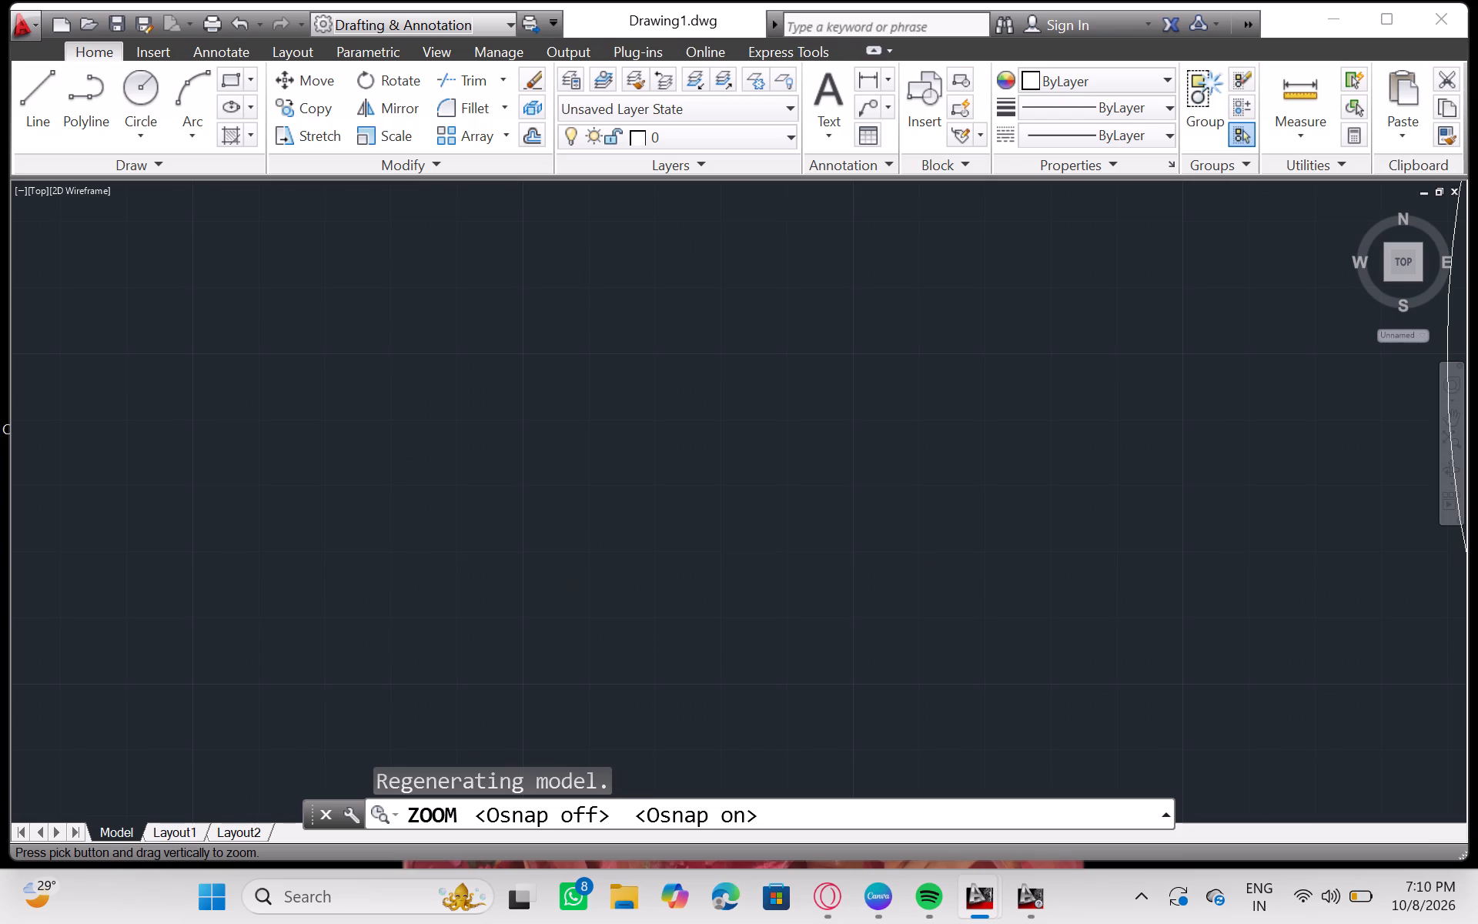
scroll(578, 350, down, 2)
scroll(580, 346, up, 2)
scroll(558, 346, down, 3)
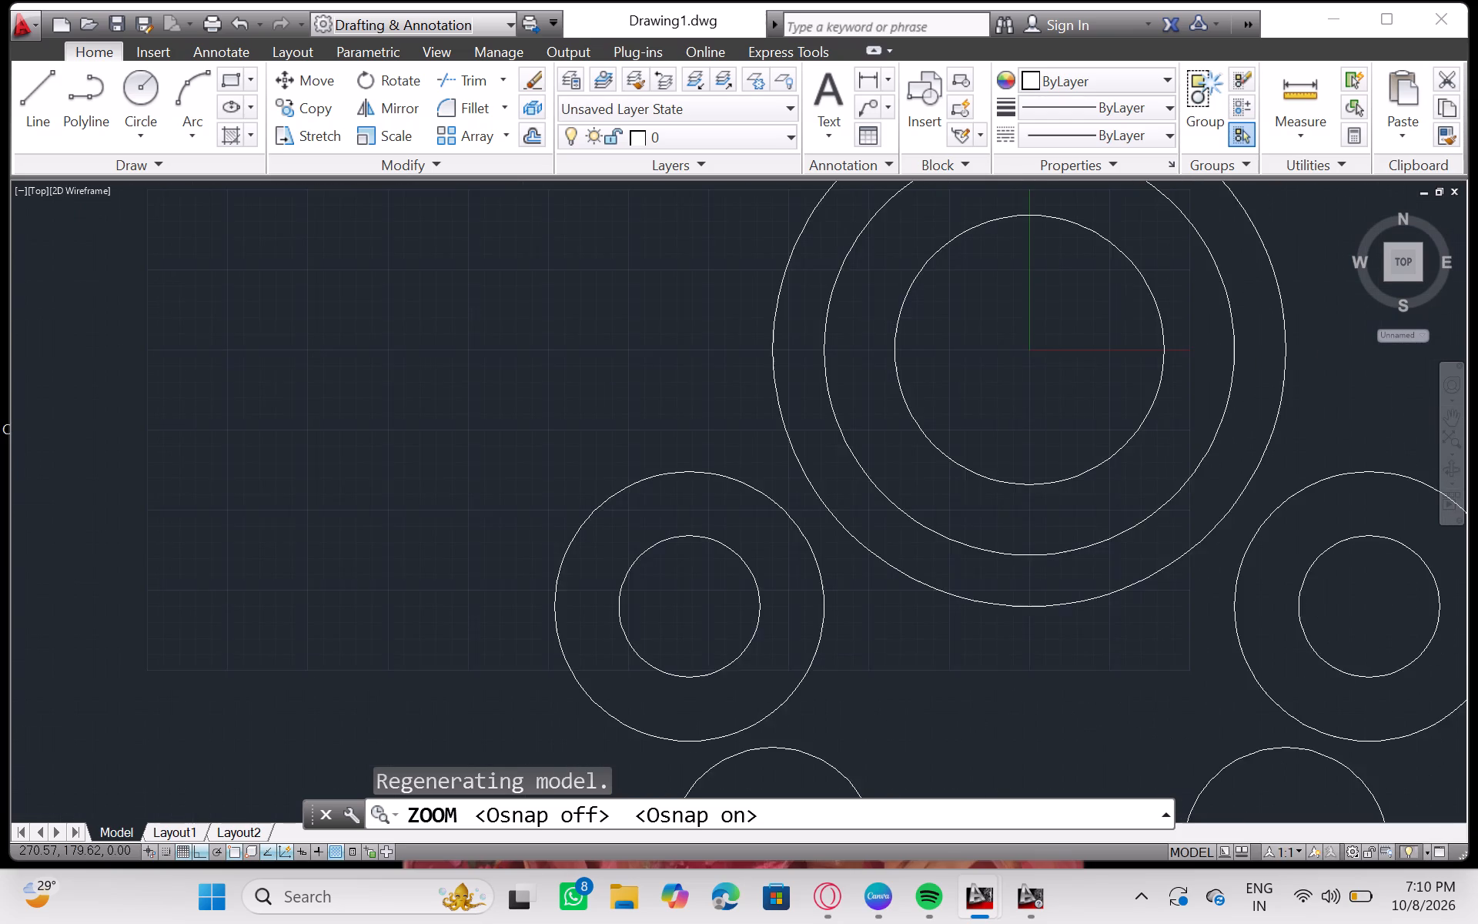
scroll(553, 346, down, 3)
scroll(550, 343, up, 1)
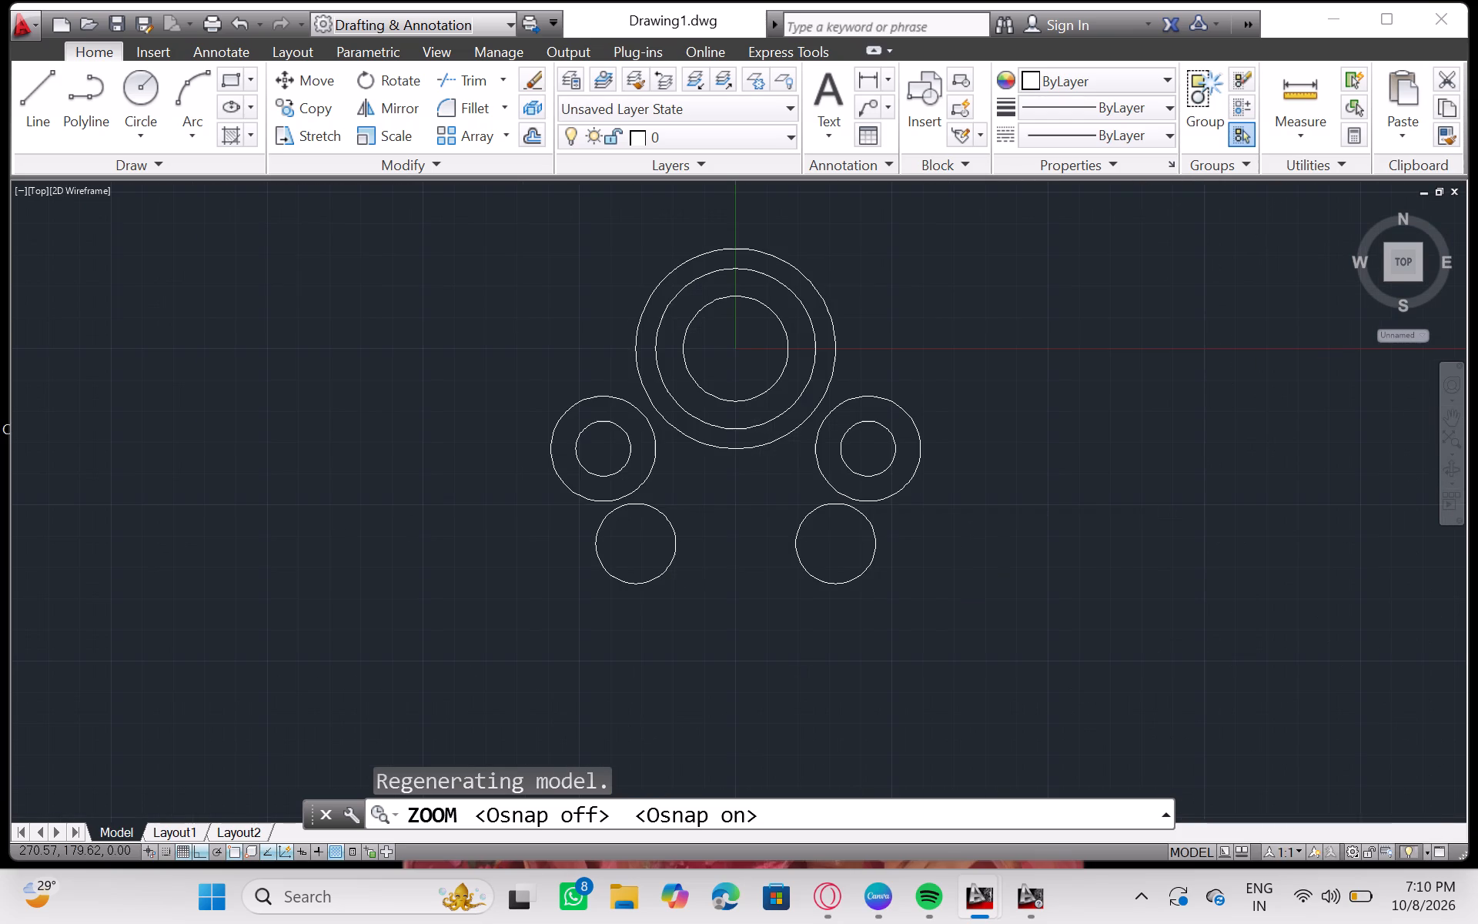
scroll(550, 343, up, 1)
scroll(550, 343, down, 1)
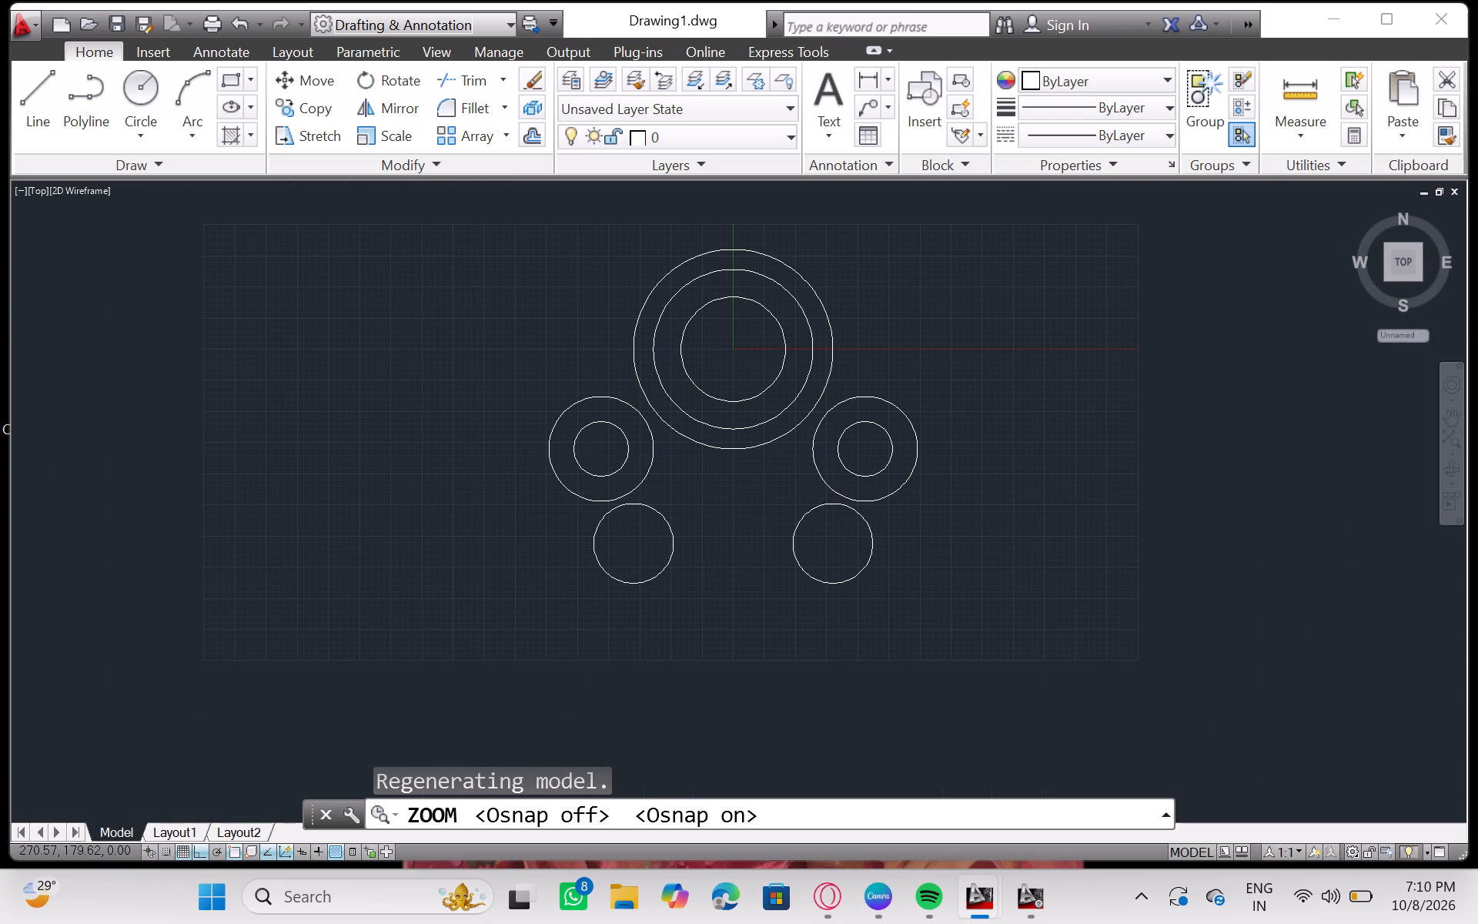
click(573, 388)
right_click(959, 287)
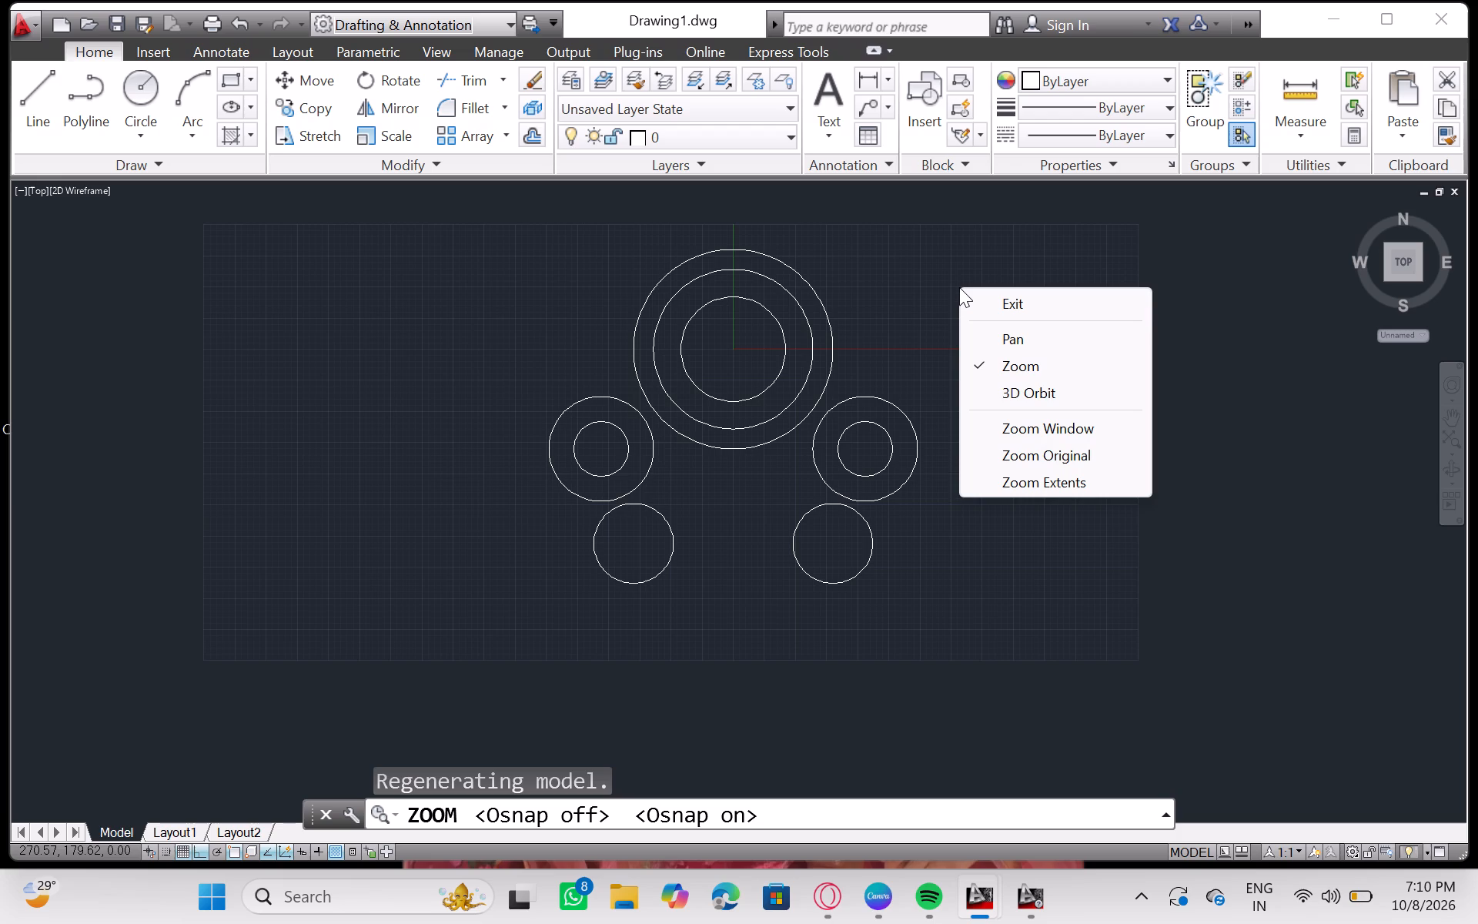
click(1004, 362)
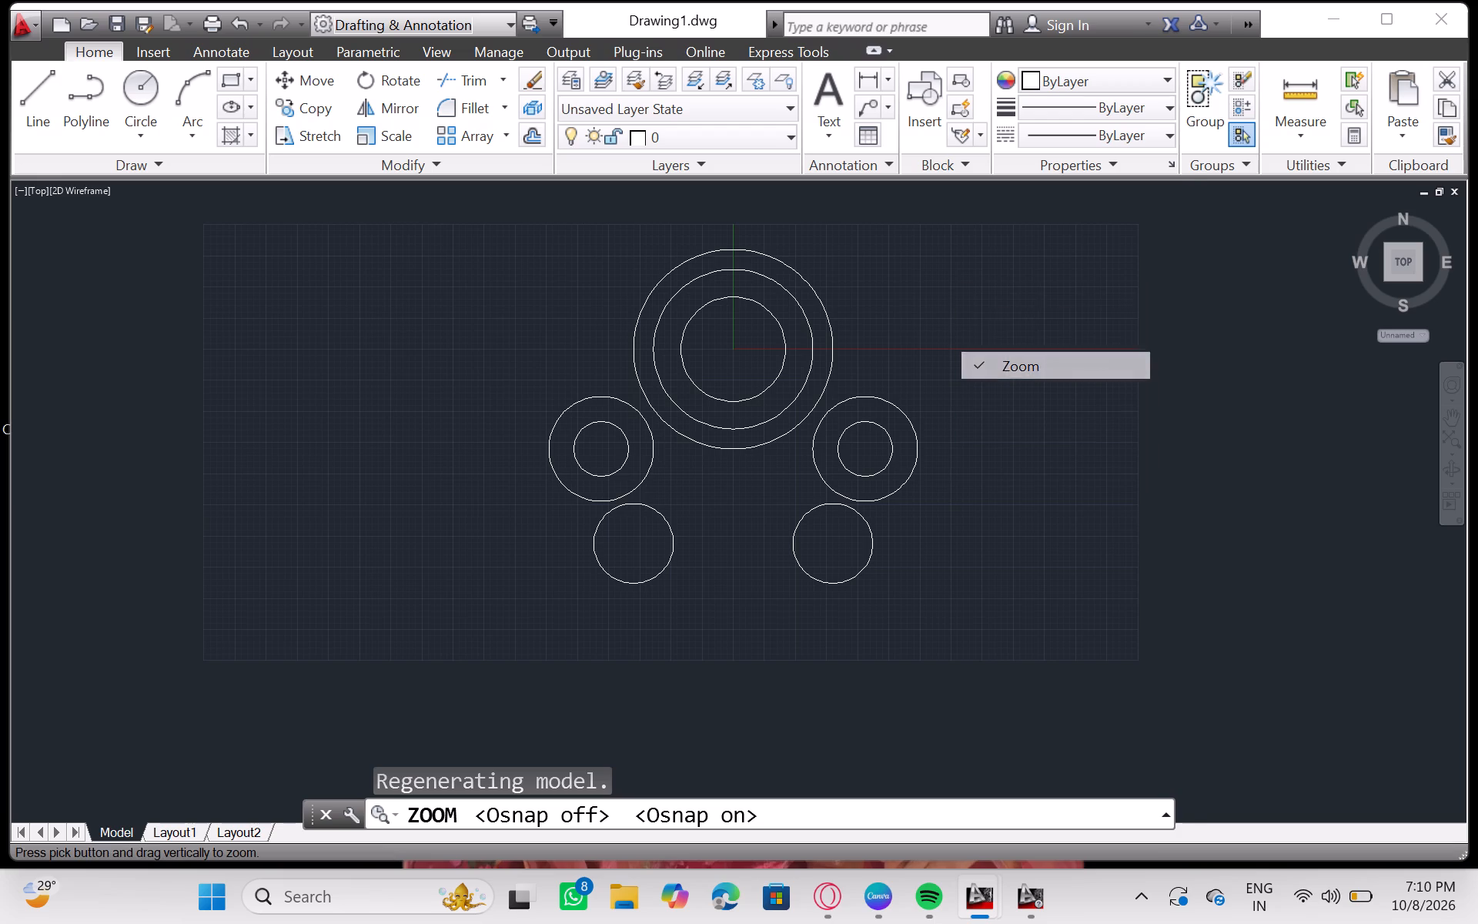
scroll(1009, 330, down, 2)
scroll(1009, 330, up, 2)
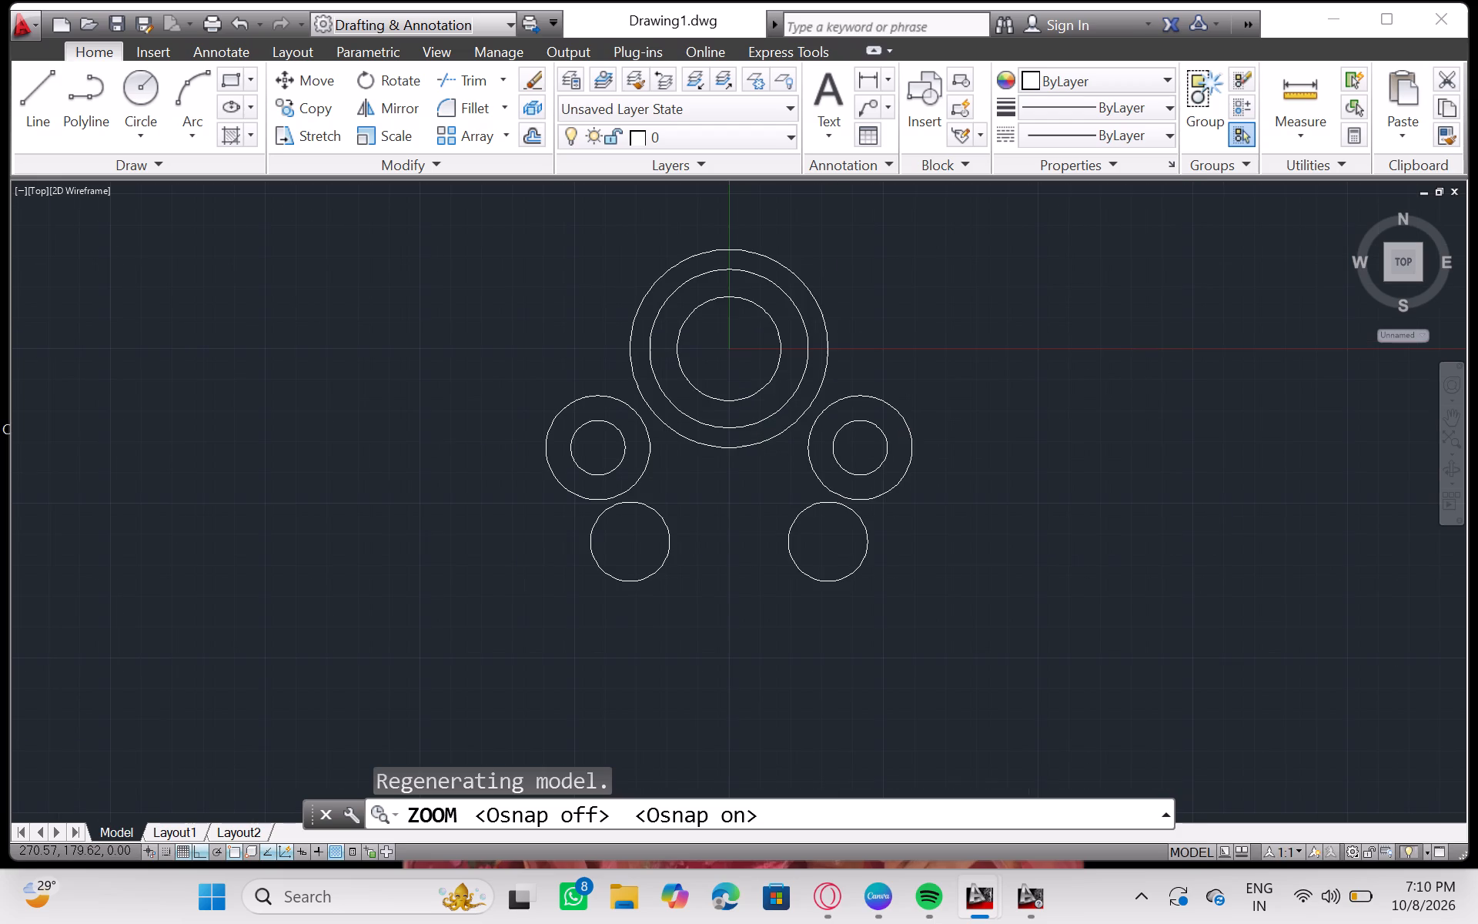
scroll(1009, 330, up, 1)
scroll(1009, 330, down, 2)
scroll(1009, 326, up, 1)
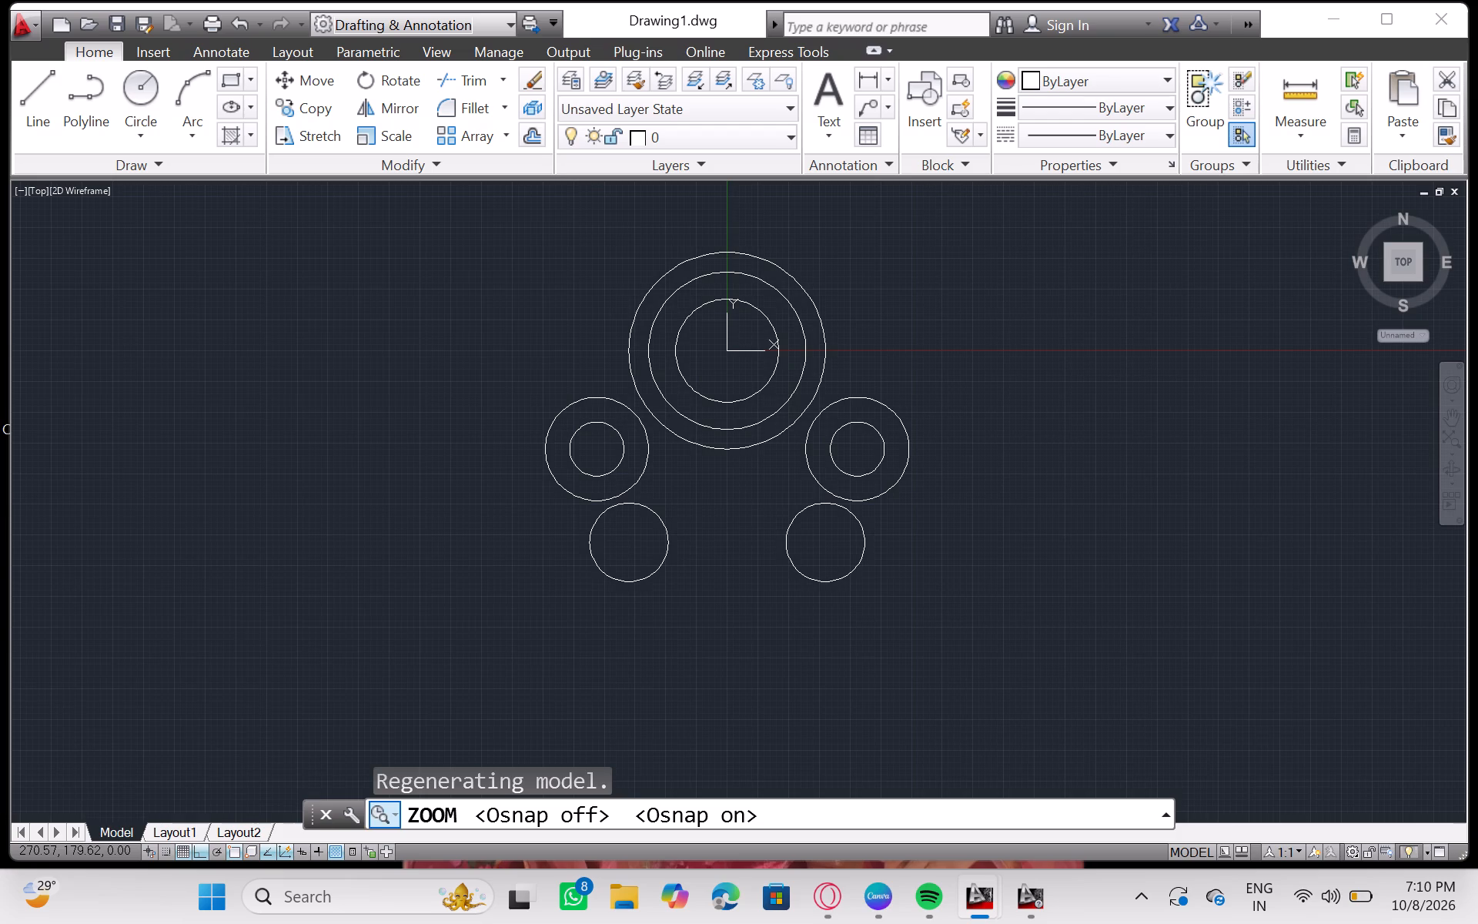
right_click(1398, 579)
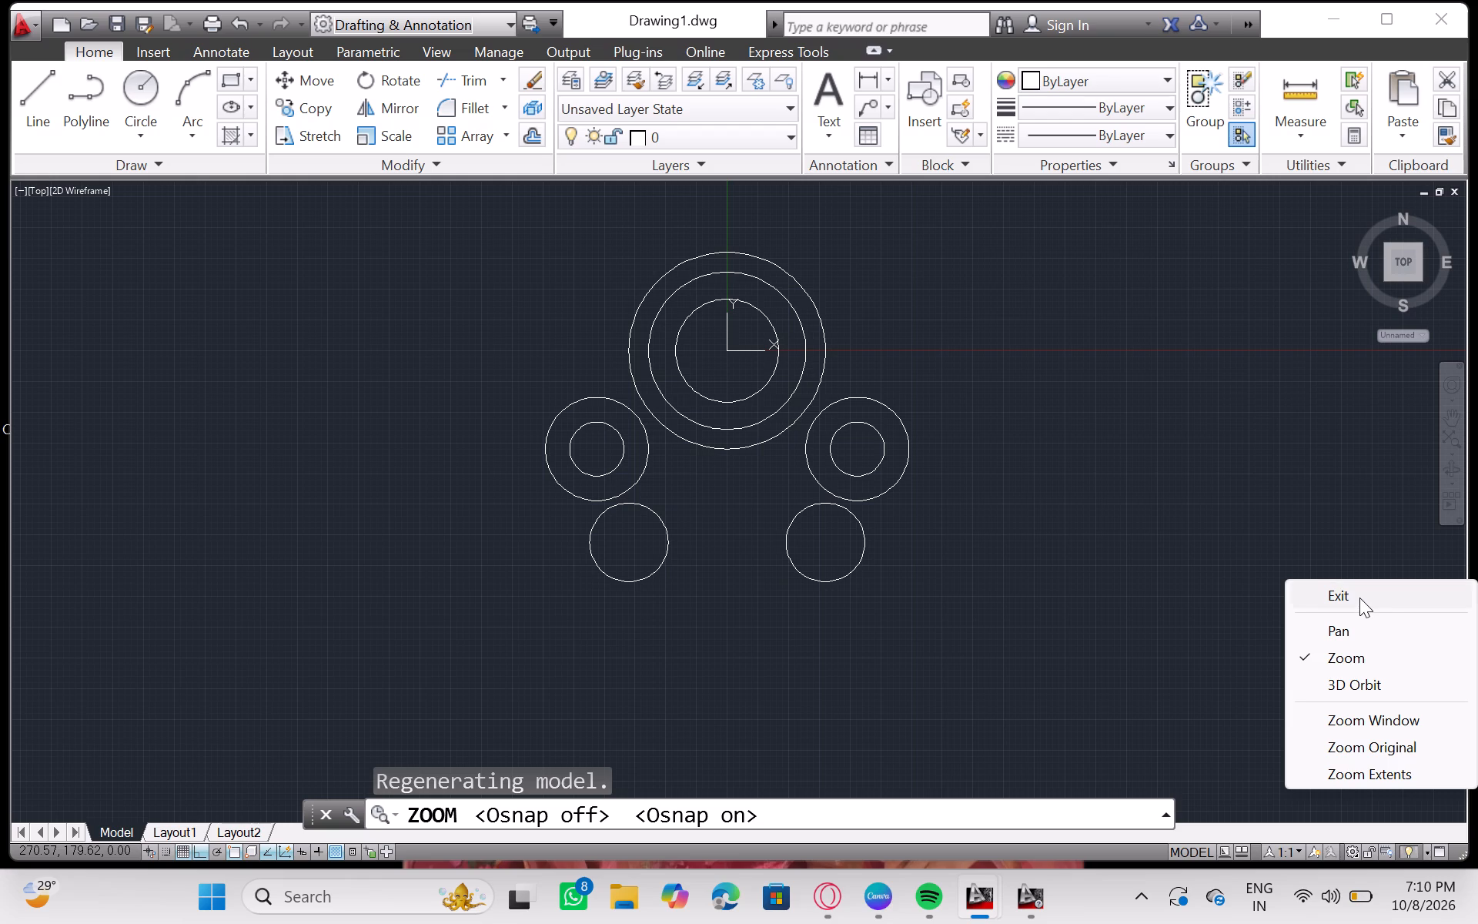
click(1359, 598)
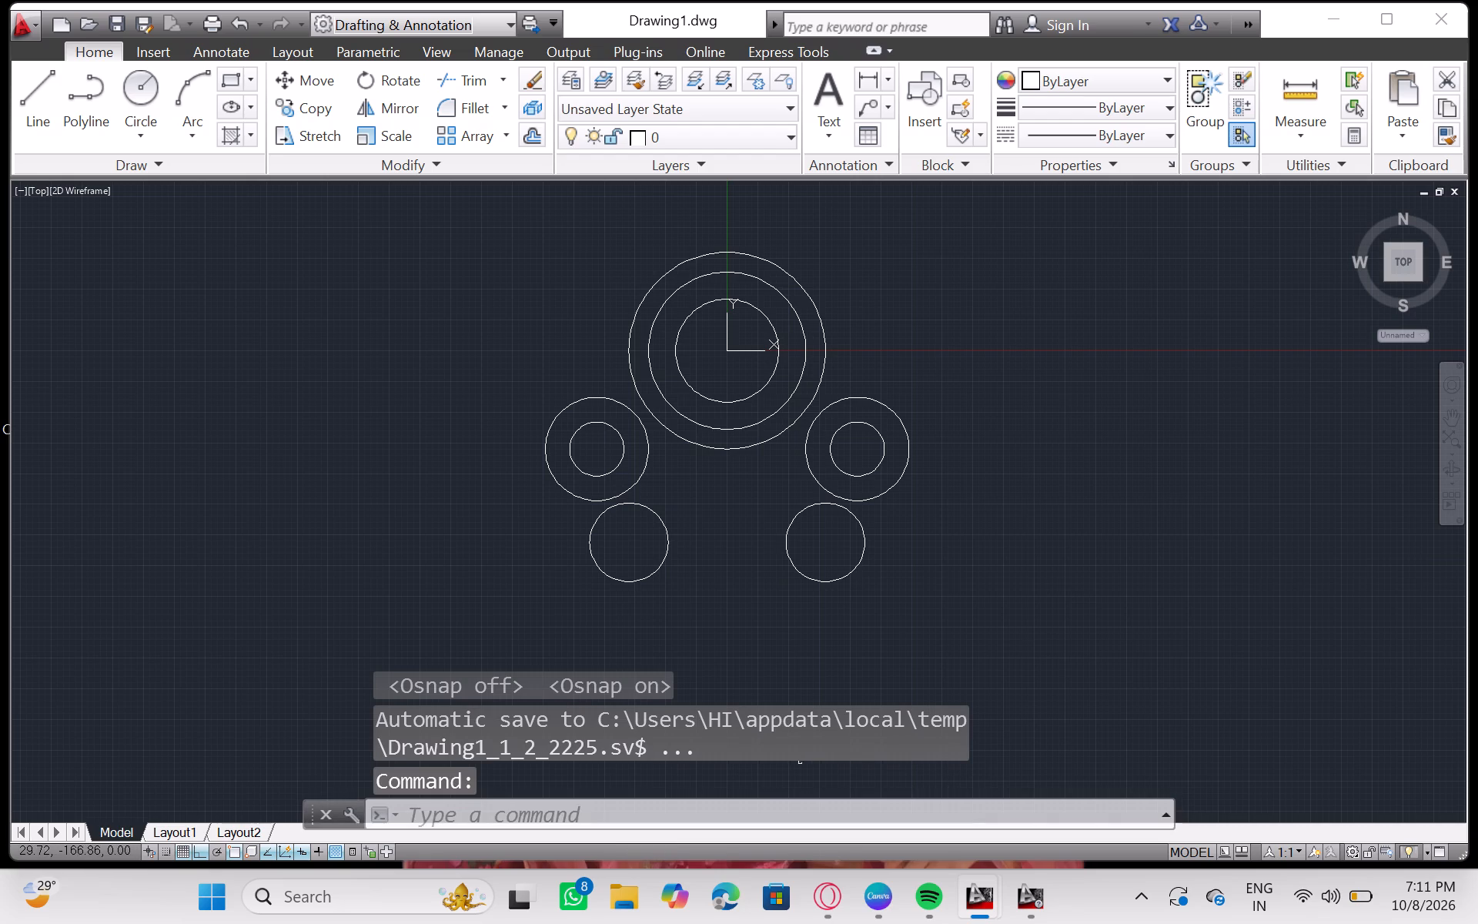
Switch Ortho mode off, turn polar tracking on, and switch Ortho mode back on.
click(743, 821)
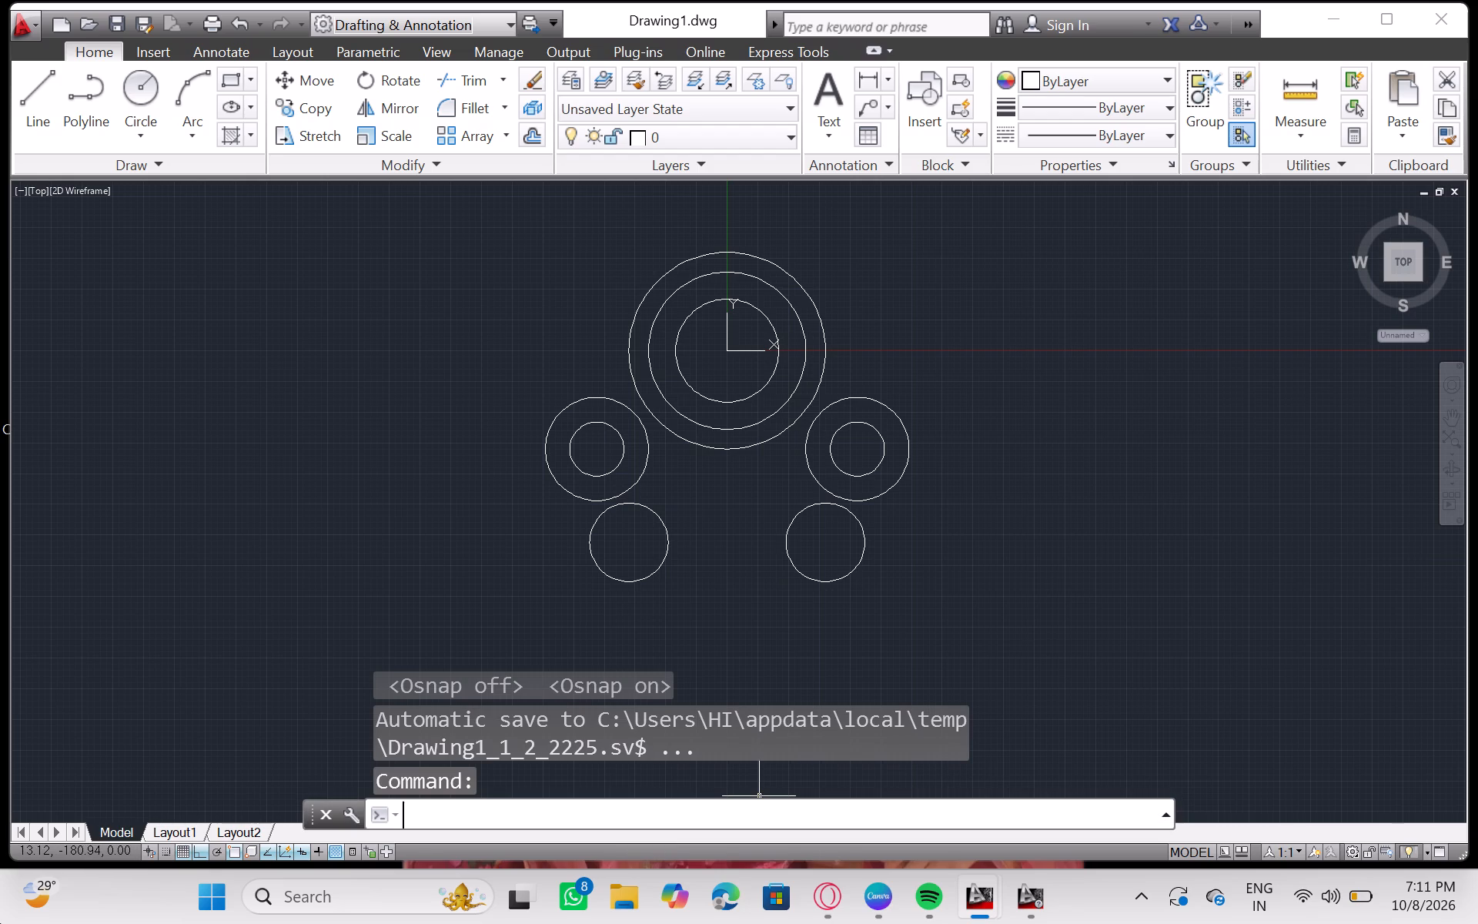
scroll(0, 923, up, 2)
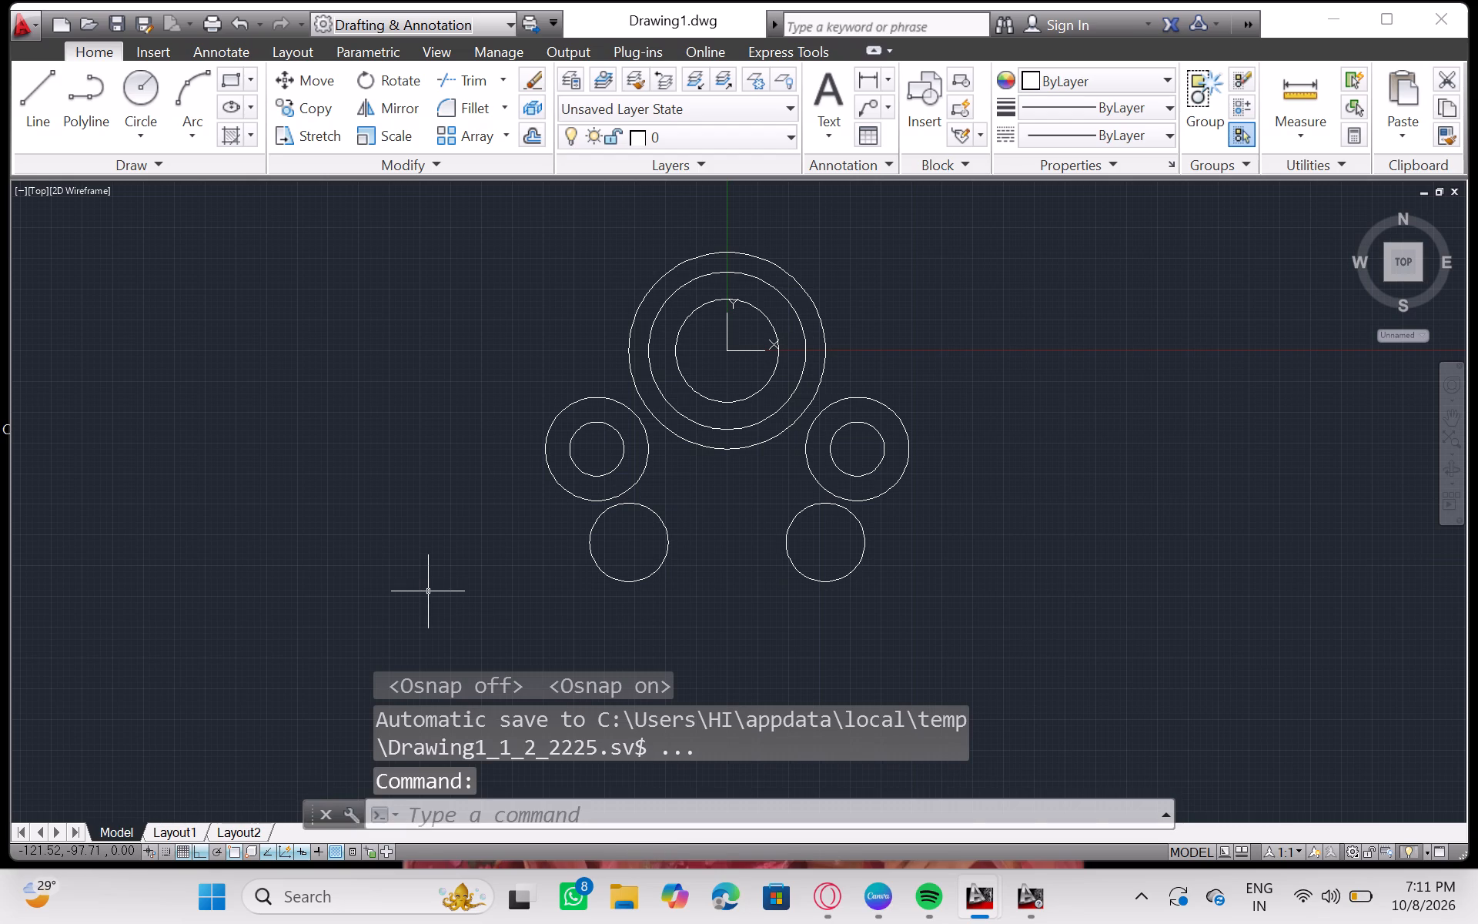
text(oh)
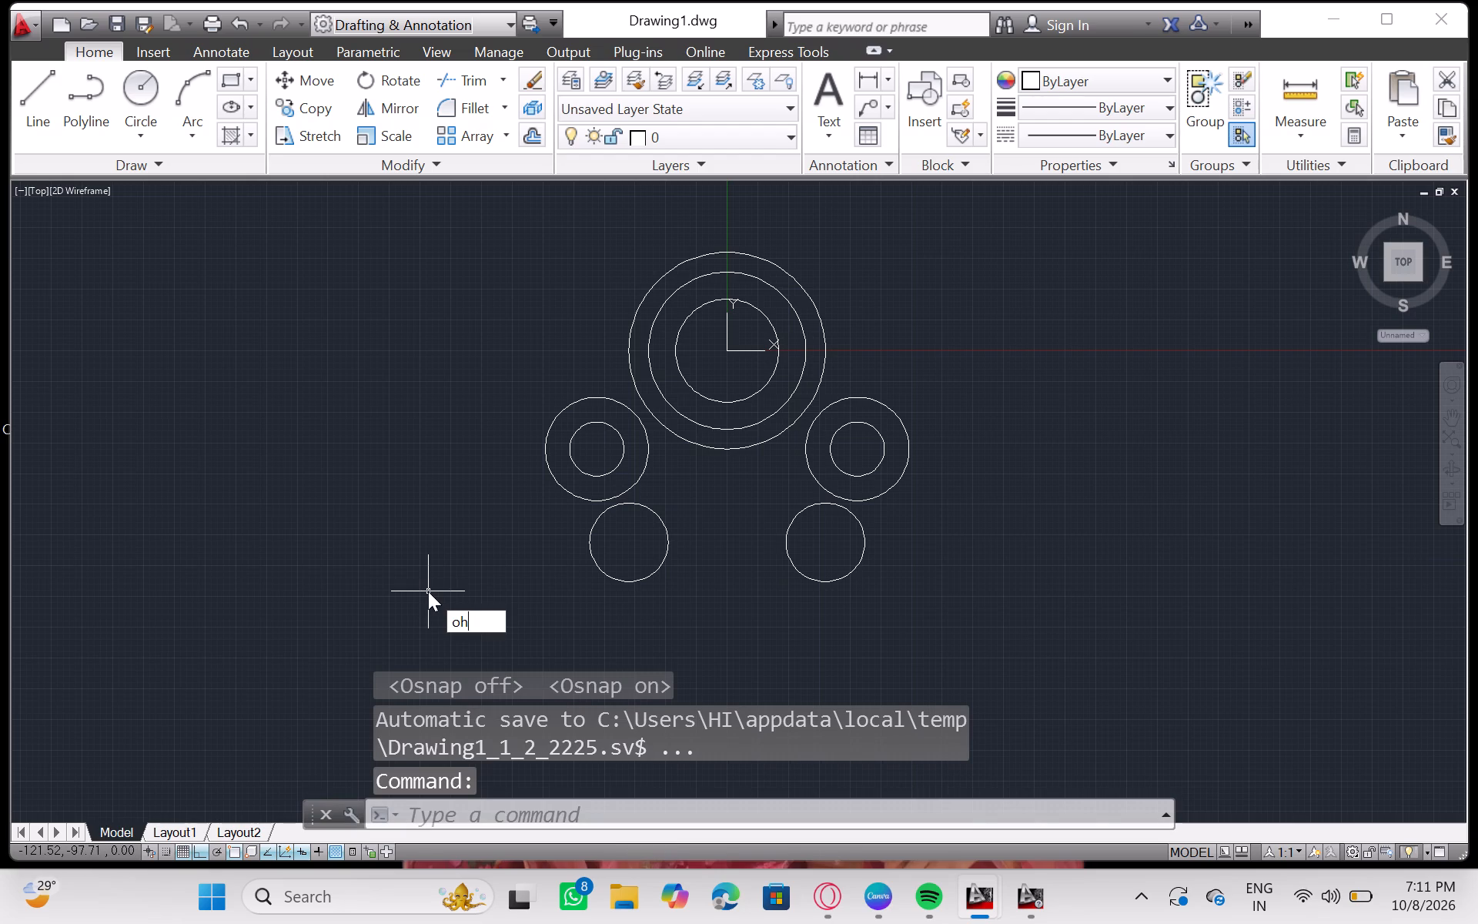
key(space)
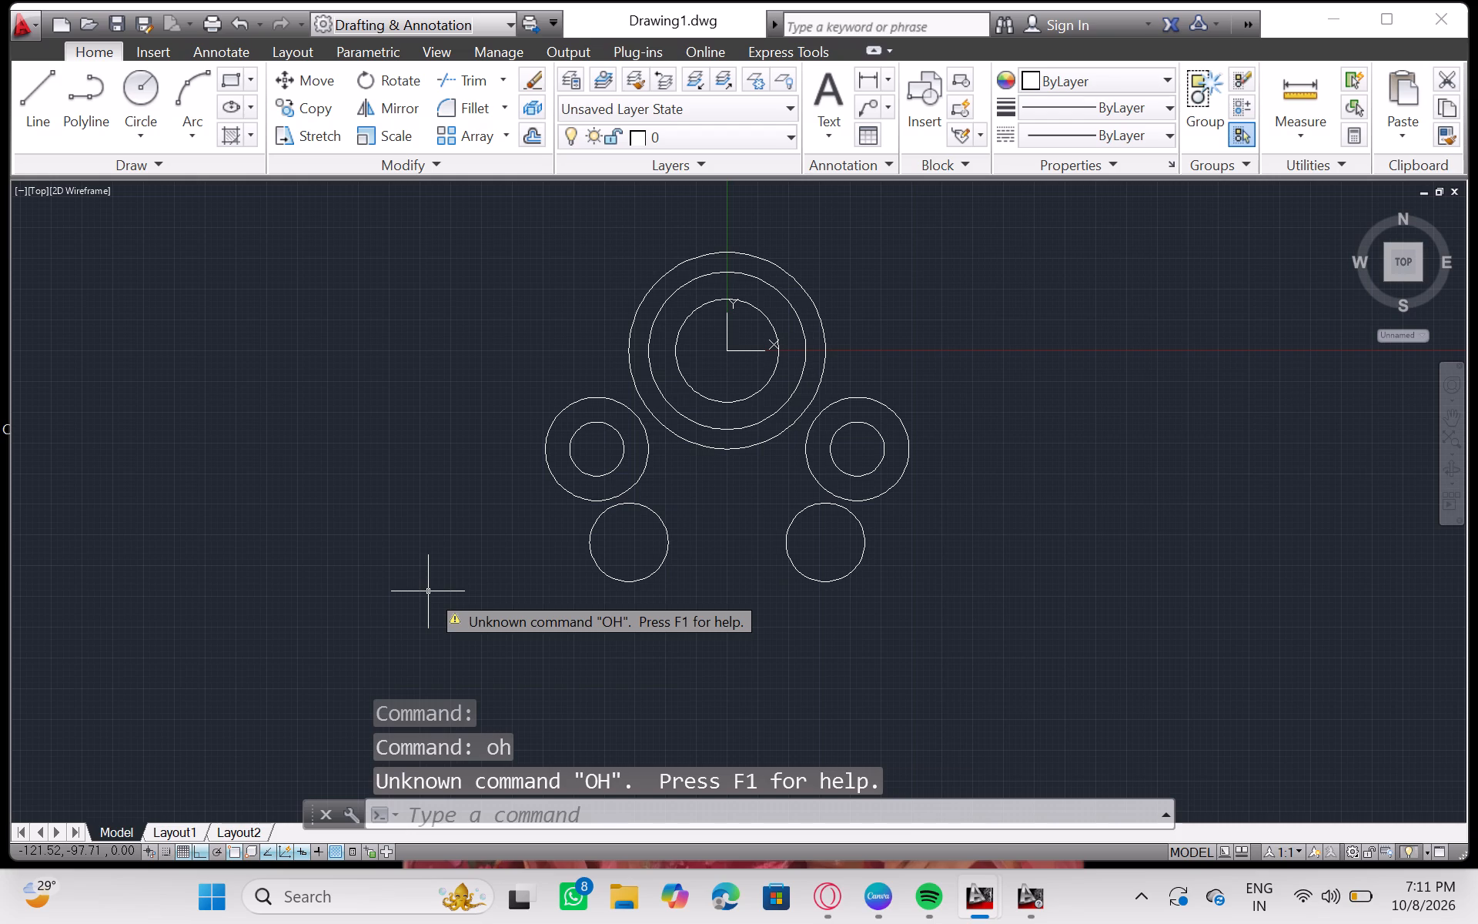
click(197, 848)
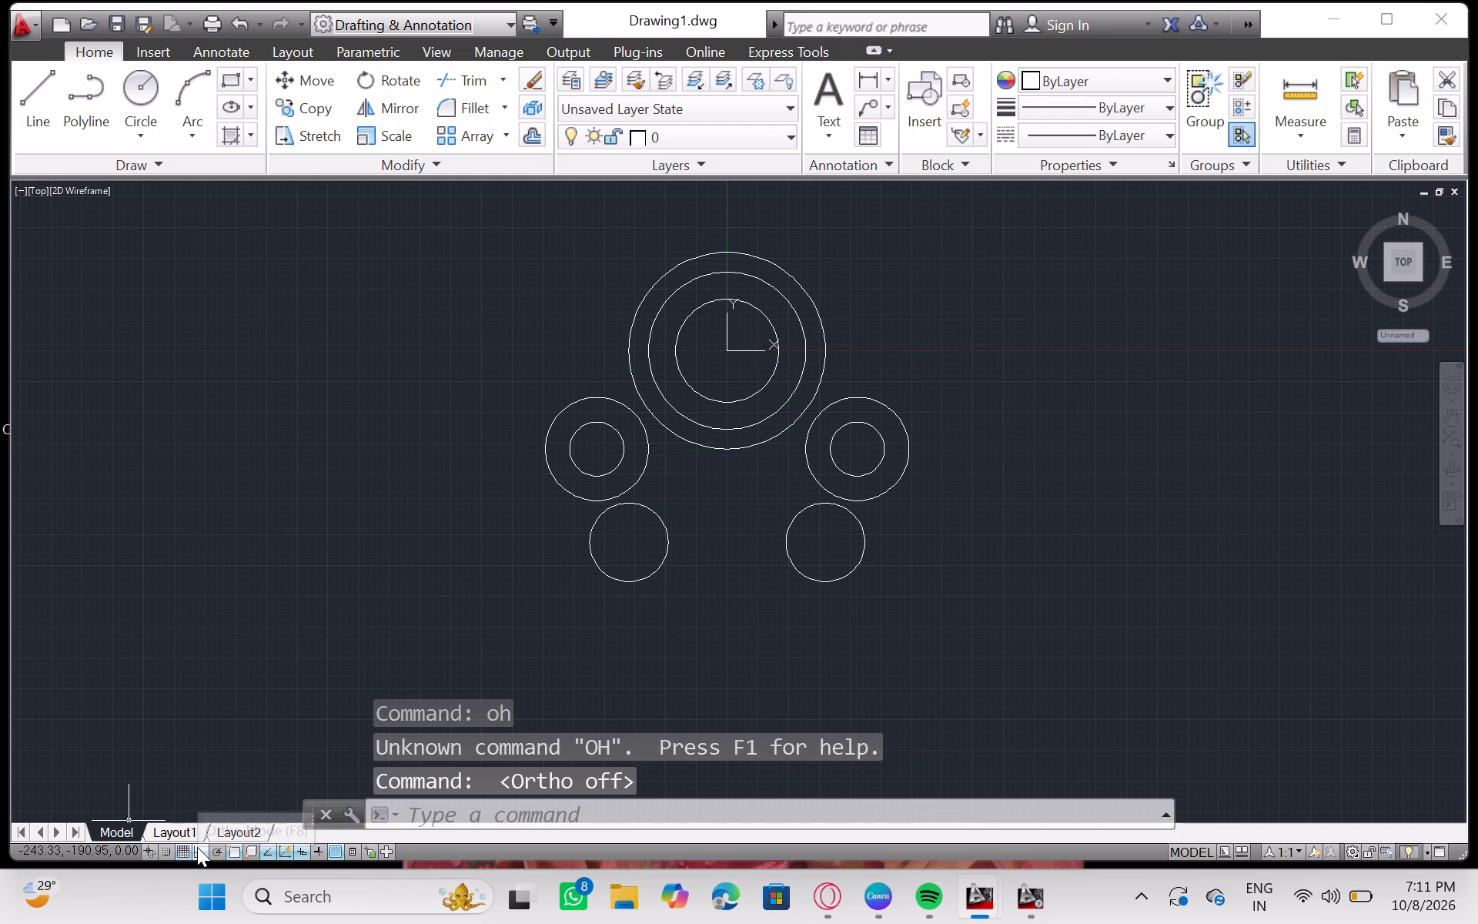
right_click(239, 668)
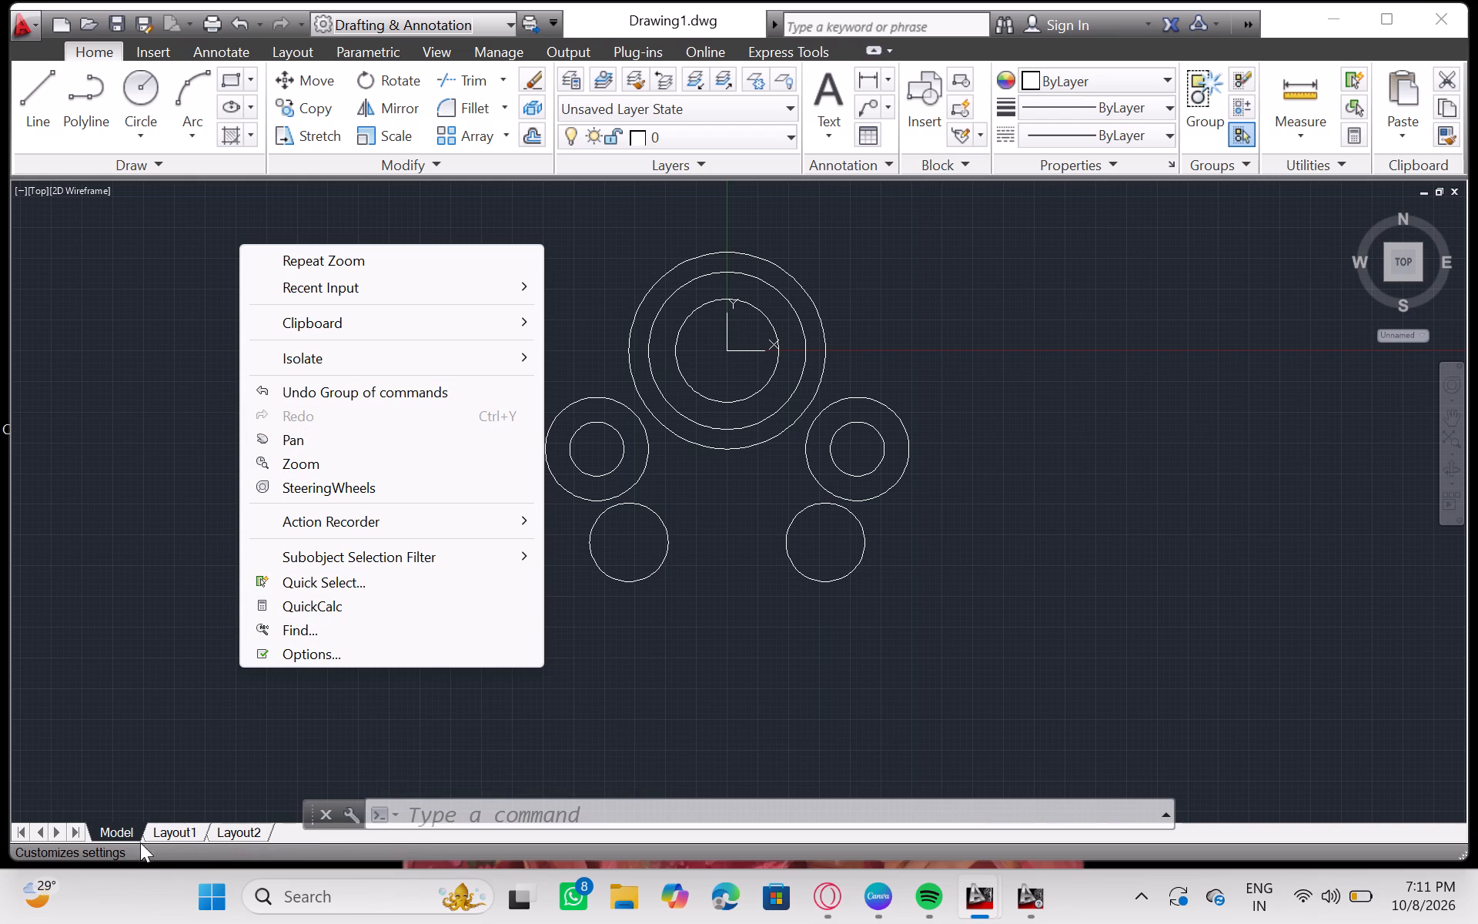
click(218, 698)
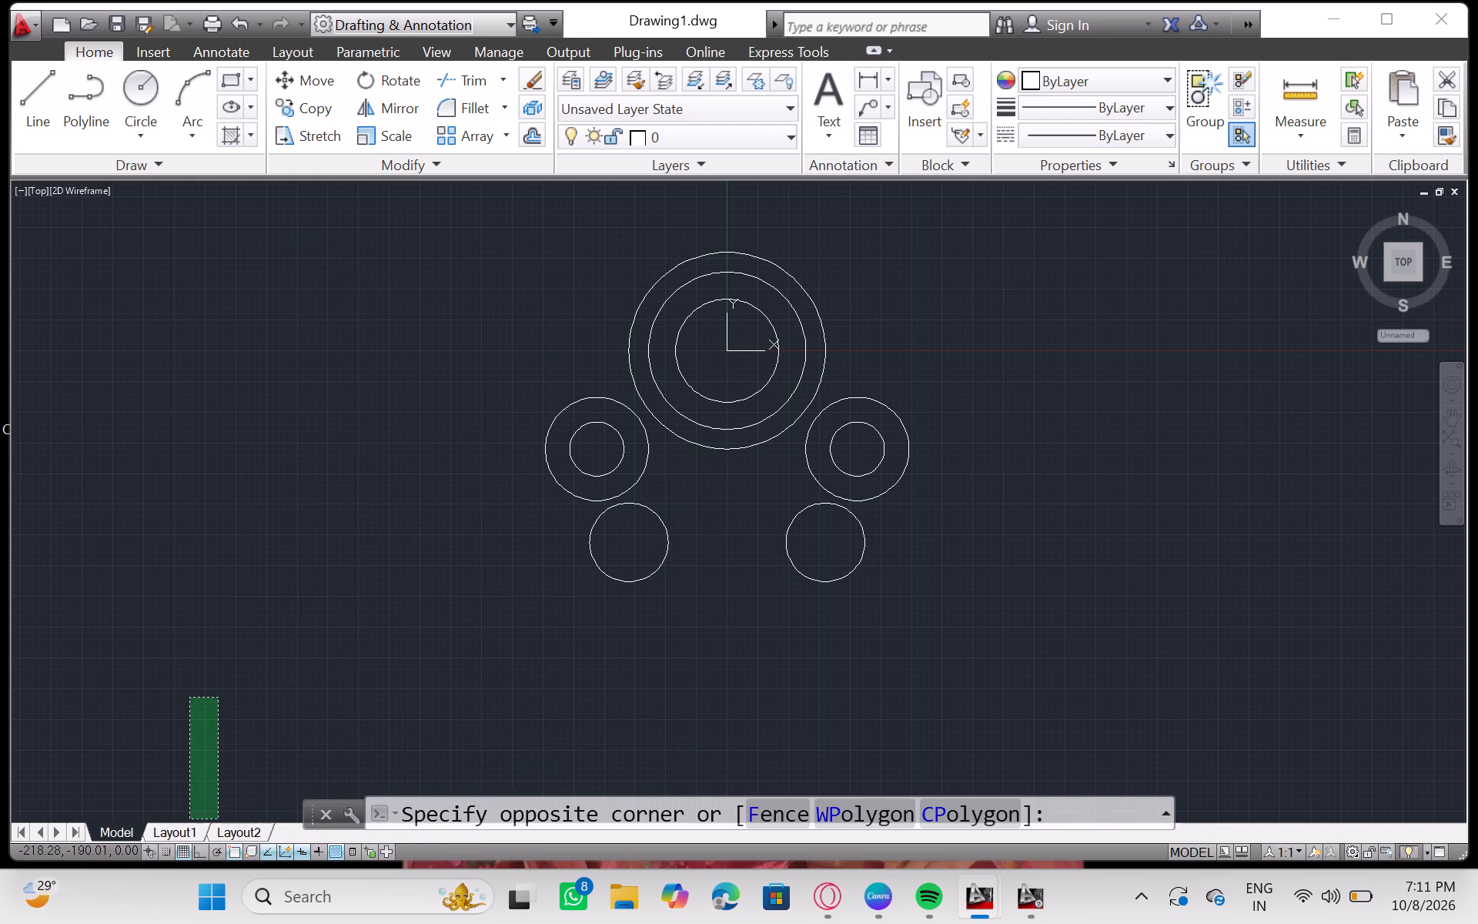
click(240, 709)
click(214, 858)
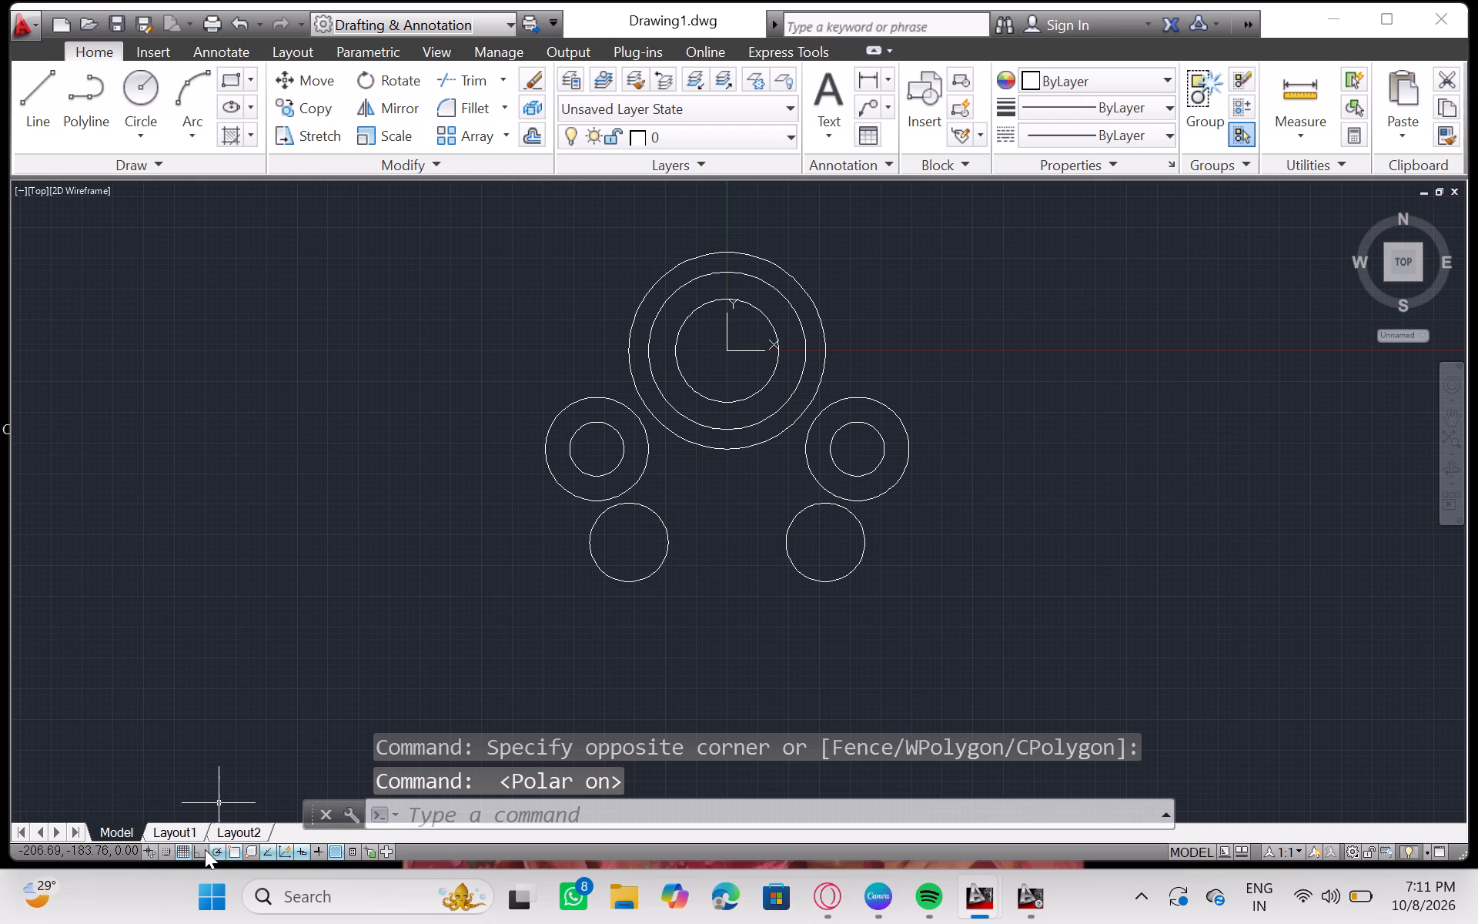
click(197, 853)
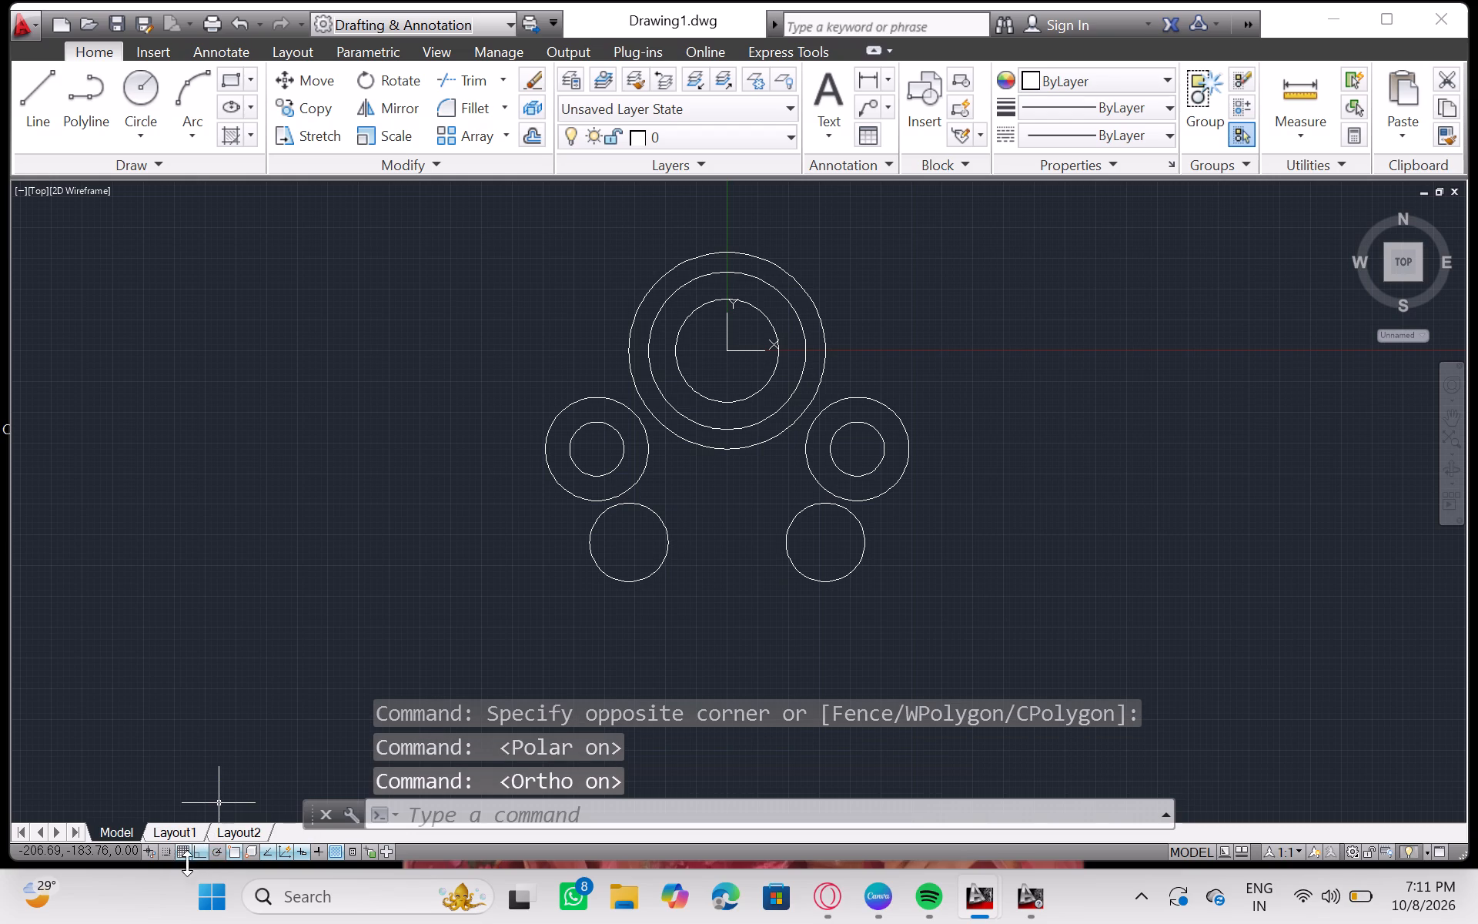
Toggle the Tangent object snap mode, keeping object snap itself switched on.
click(233, 861)
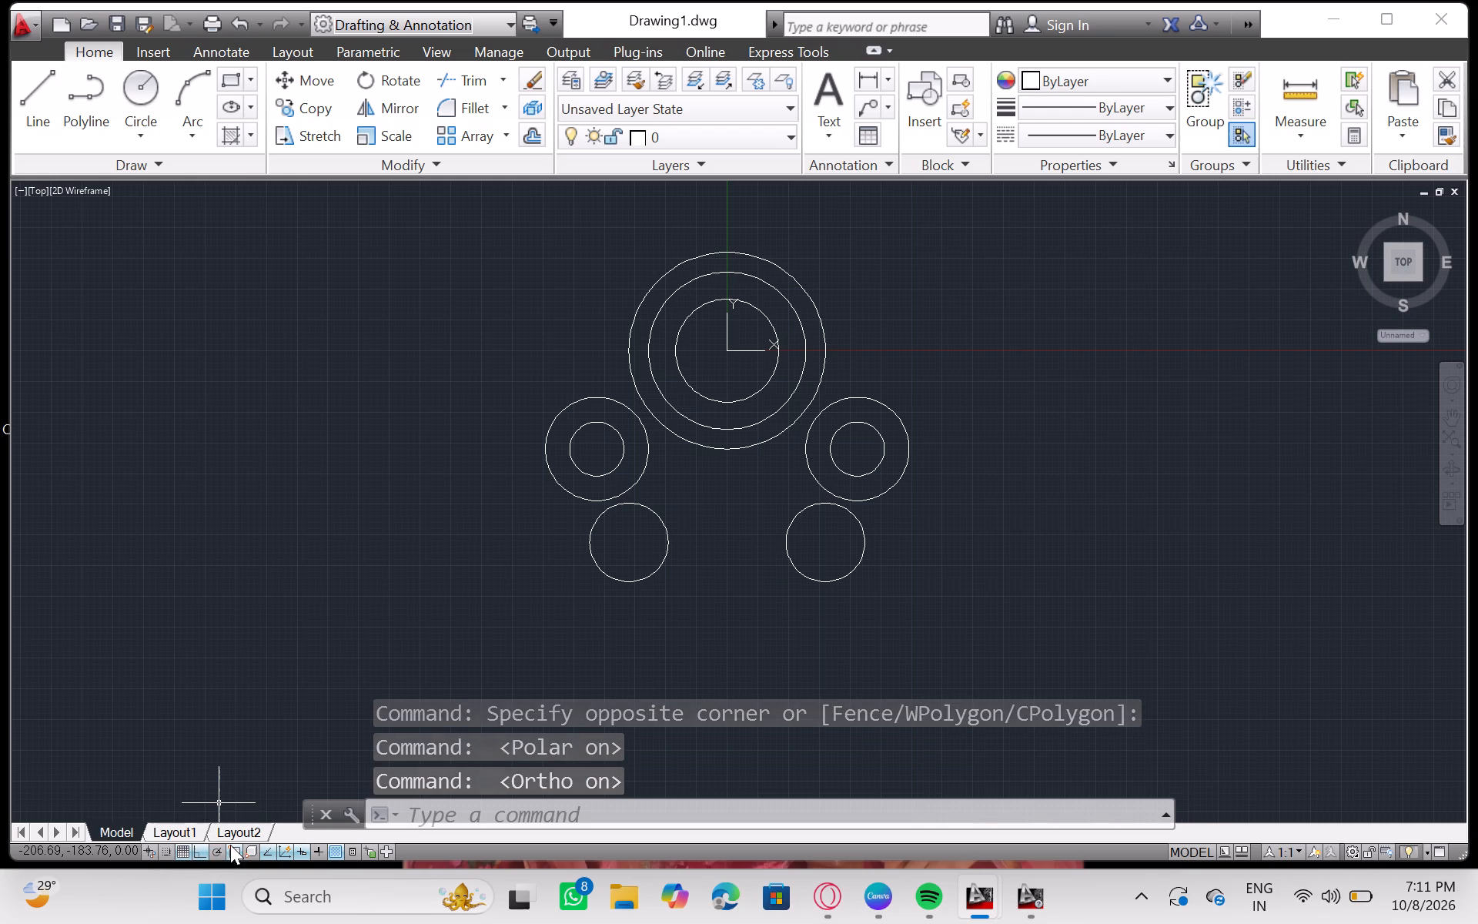
click(230, 852)
click(230, 852)
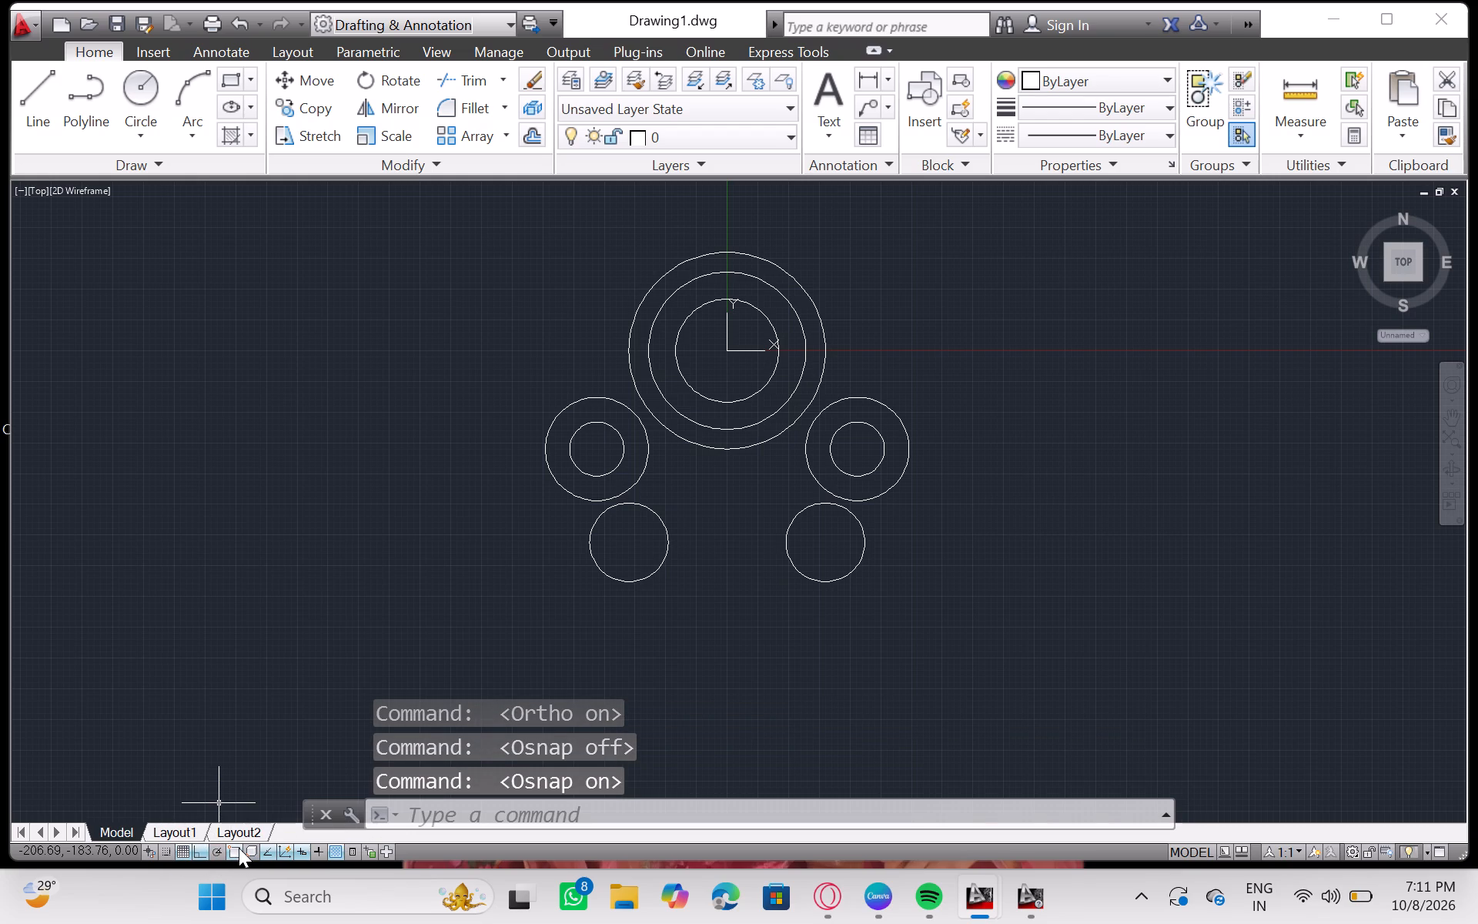
click(237, 848)
click(230, 849)
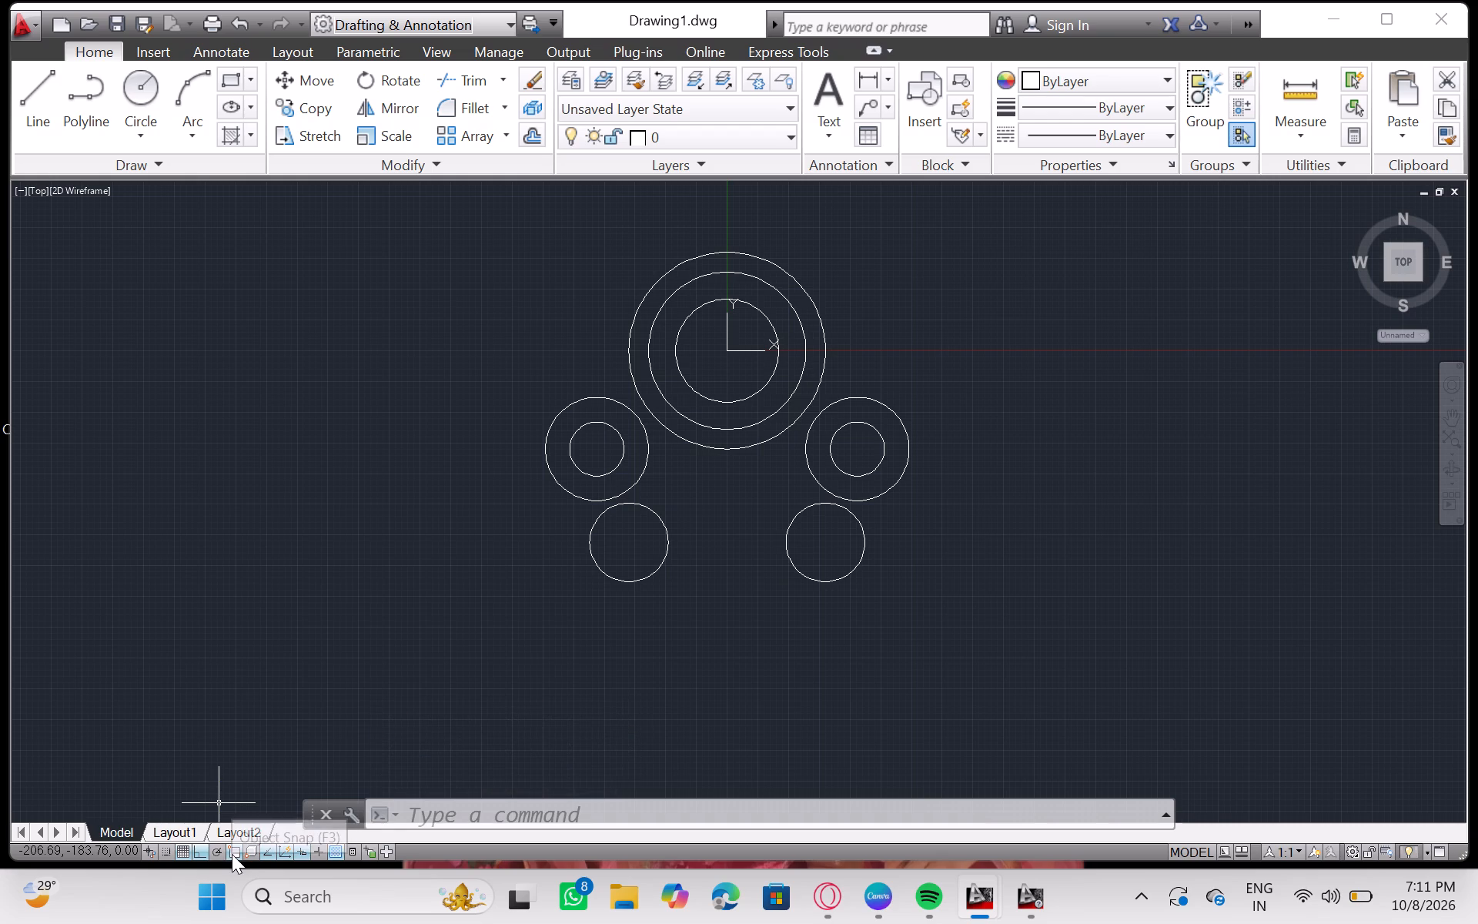
right_click(232, 854)
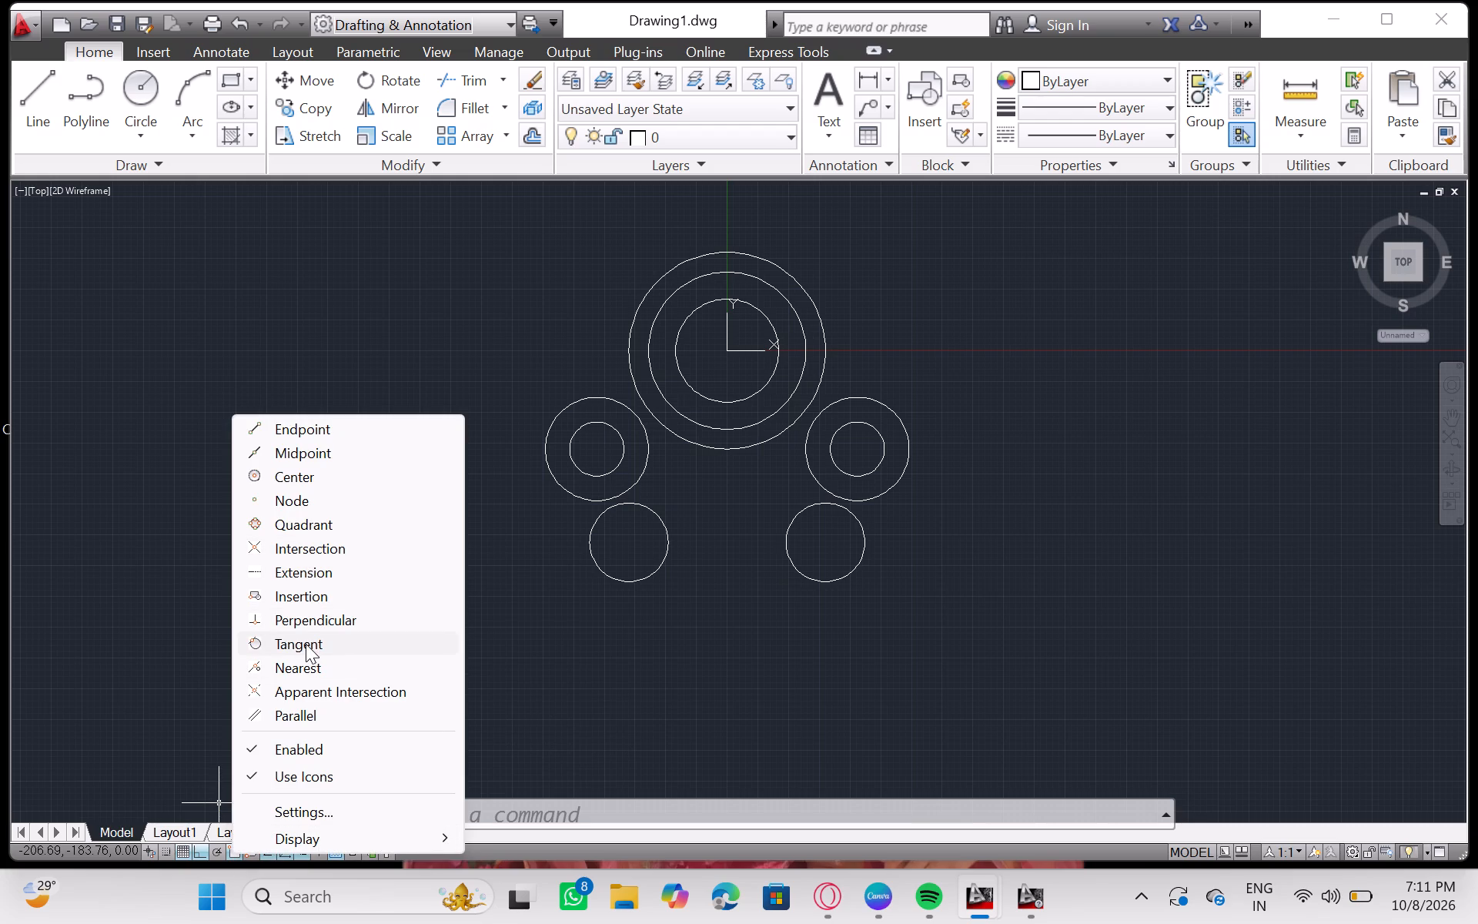
click(306, 644)
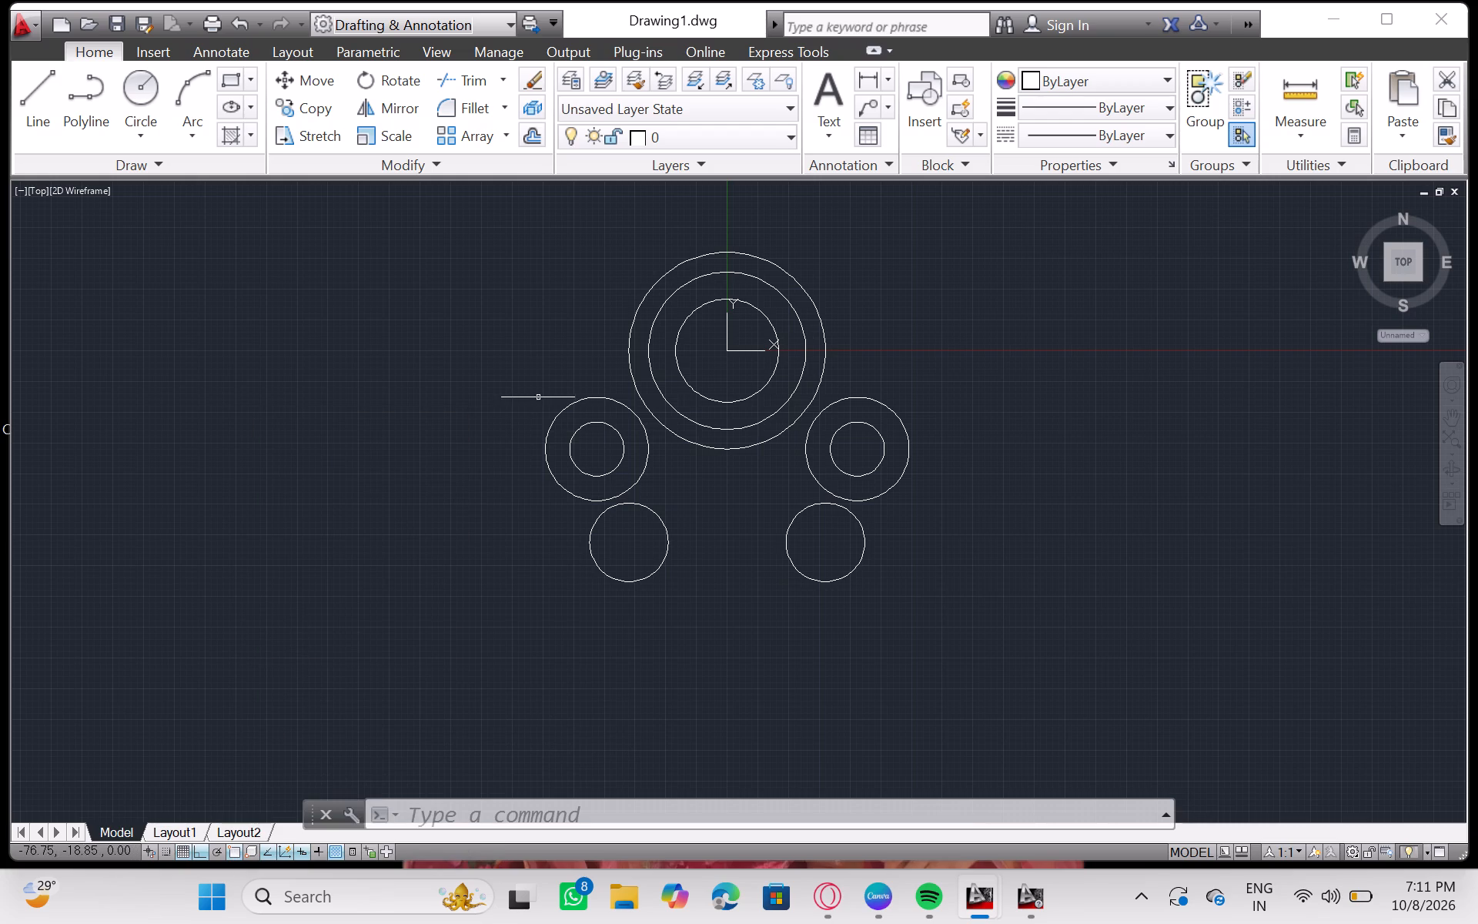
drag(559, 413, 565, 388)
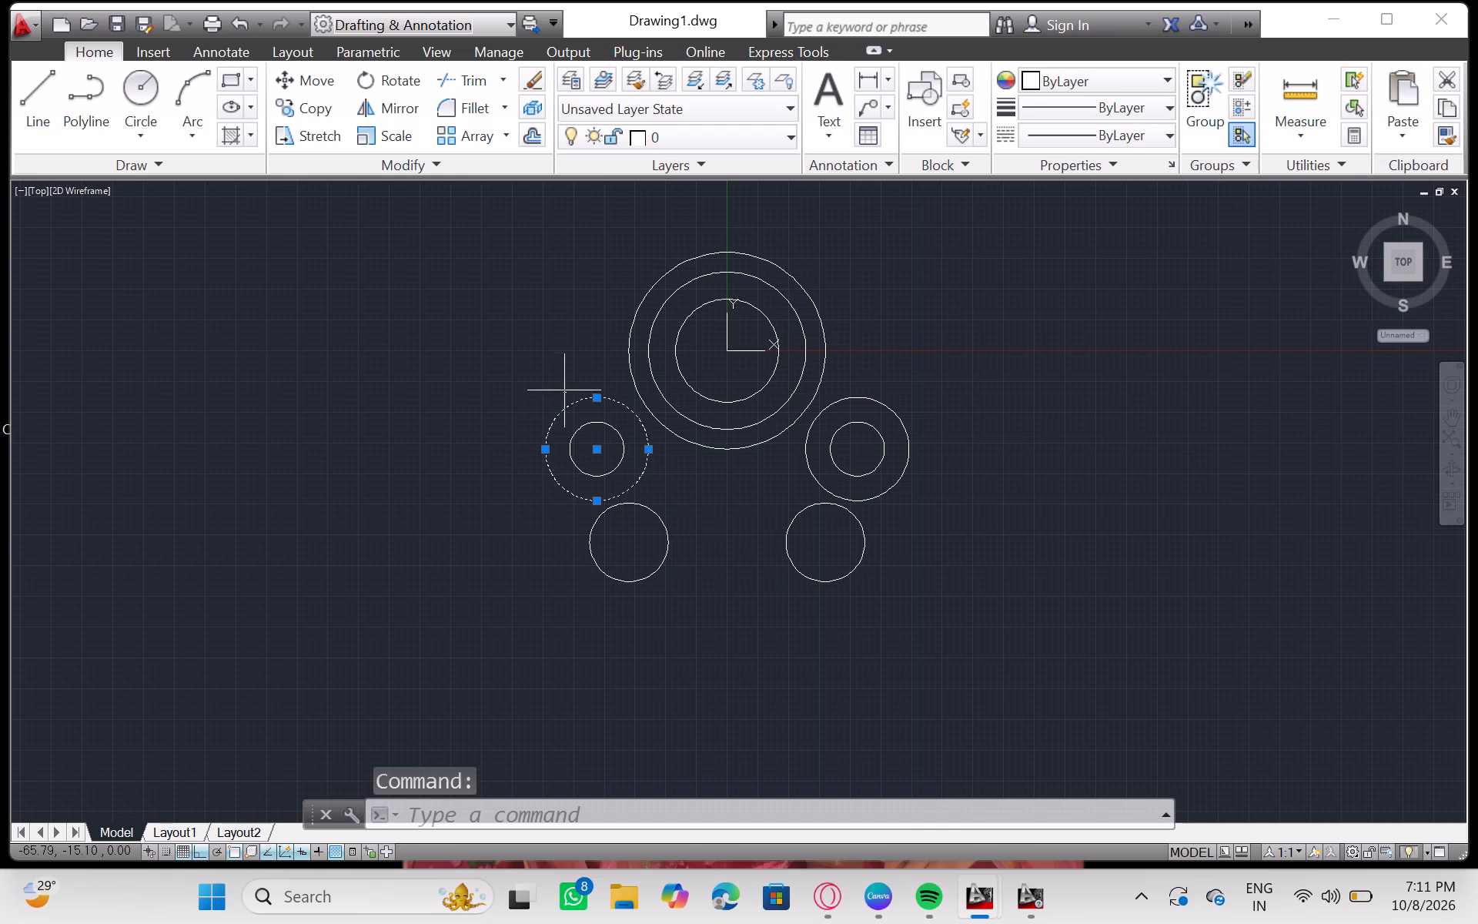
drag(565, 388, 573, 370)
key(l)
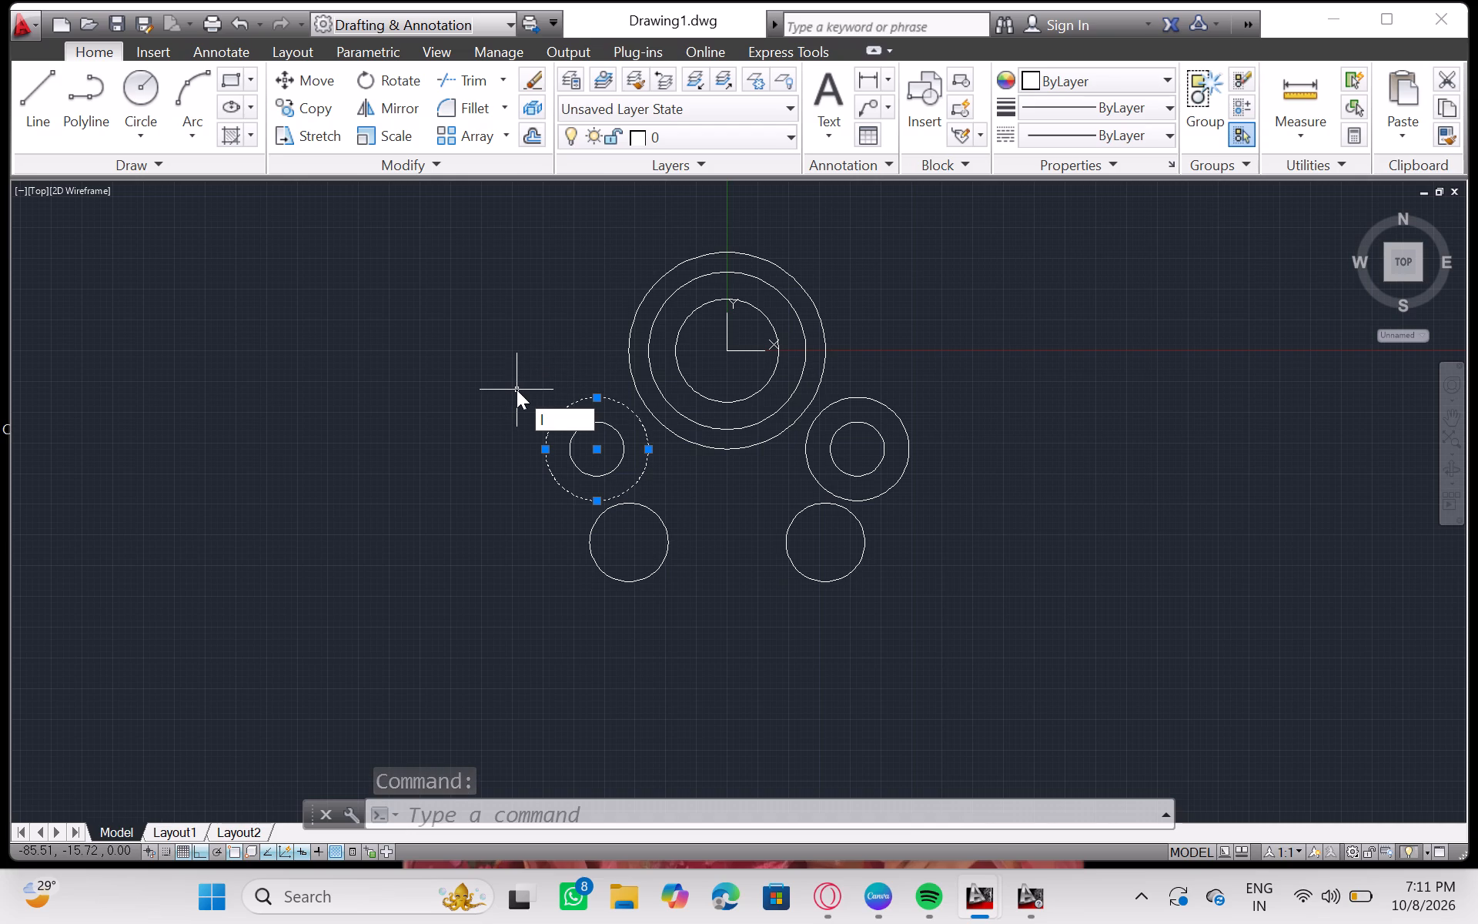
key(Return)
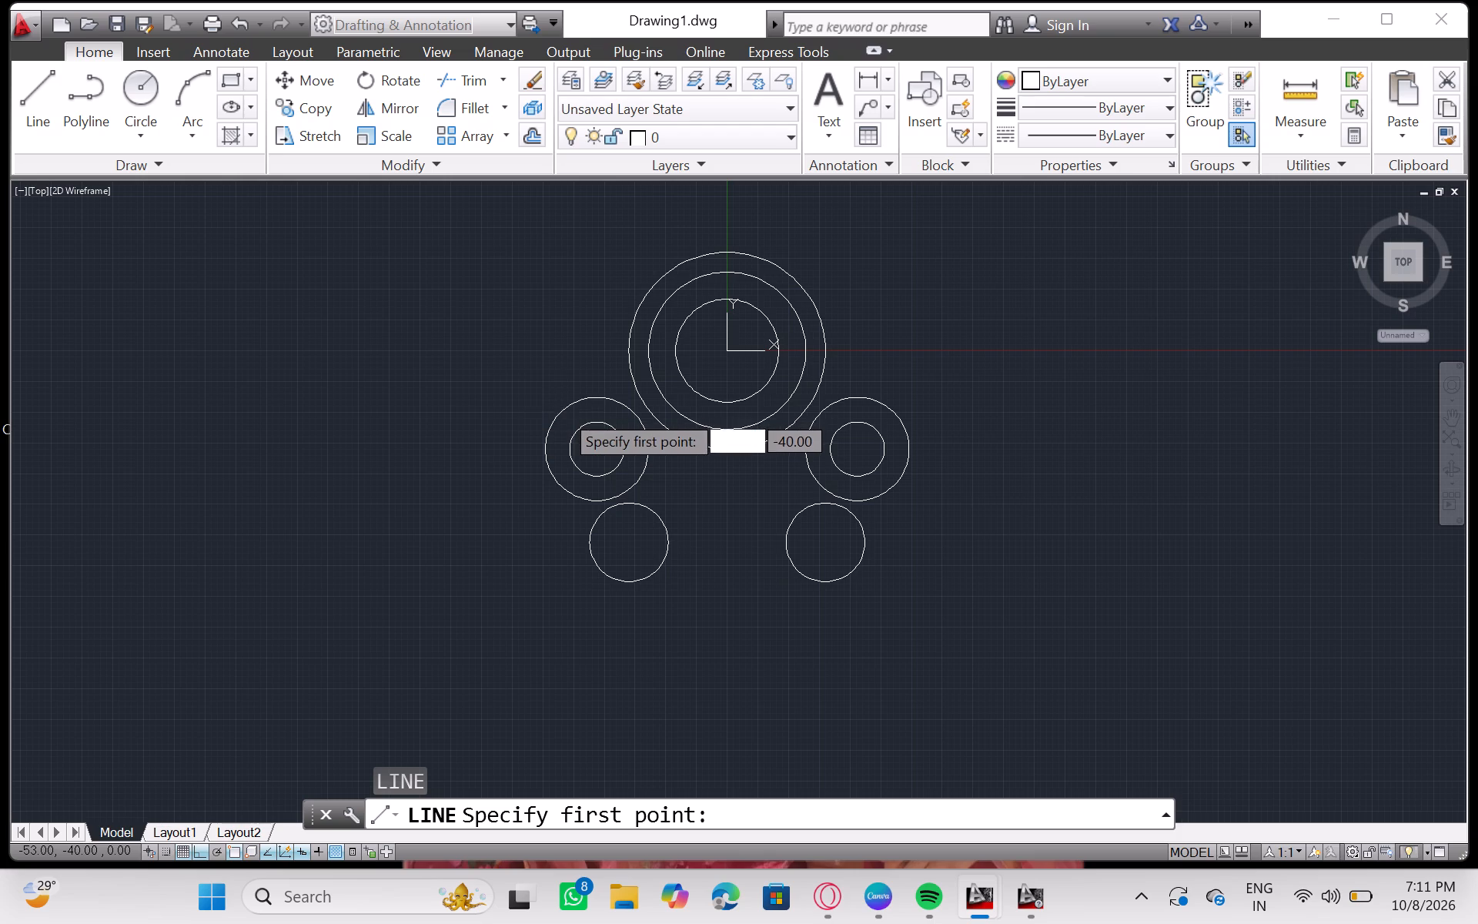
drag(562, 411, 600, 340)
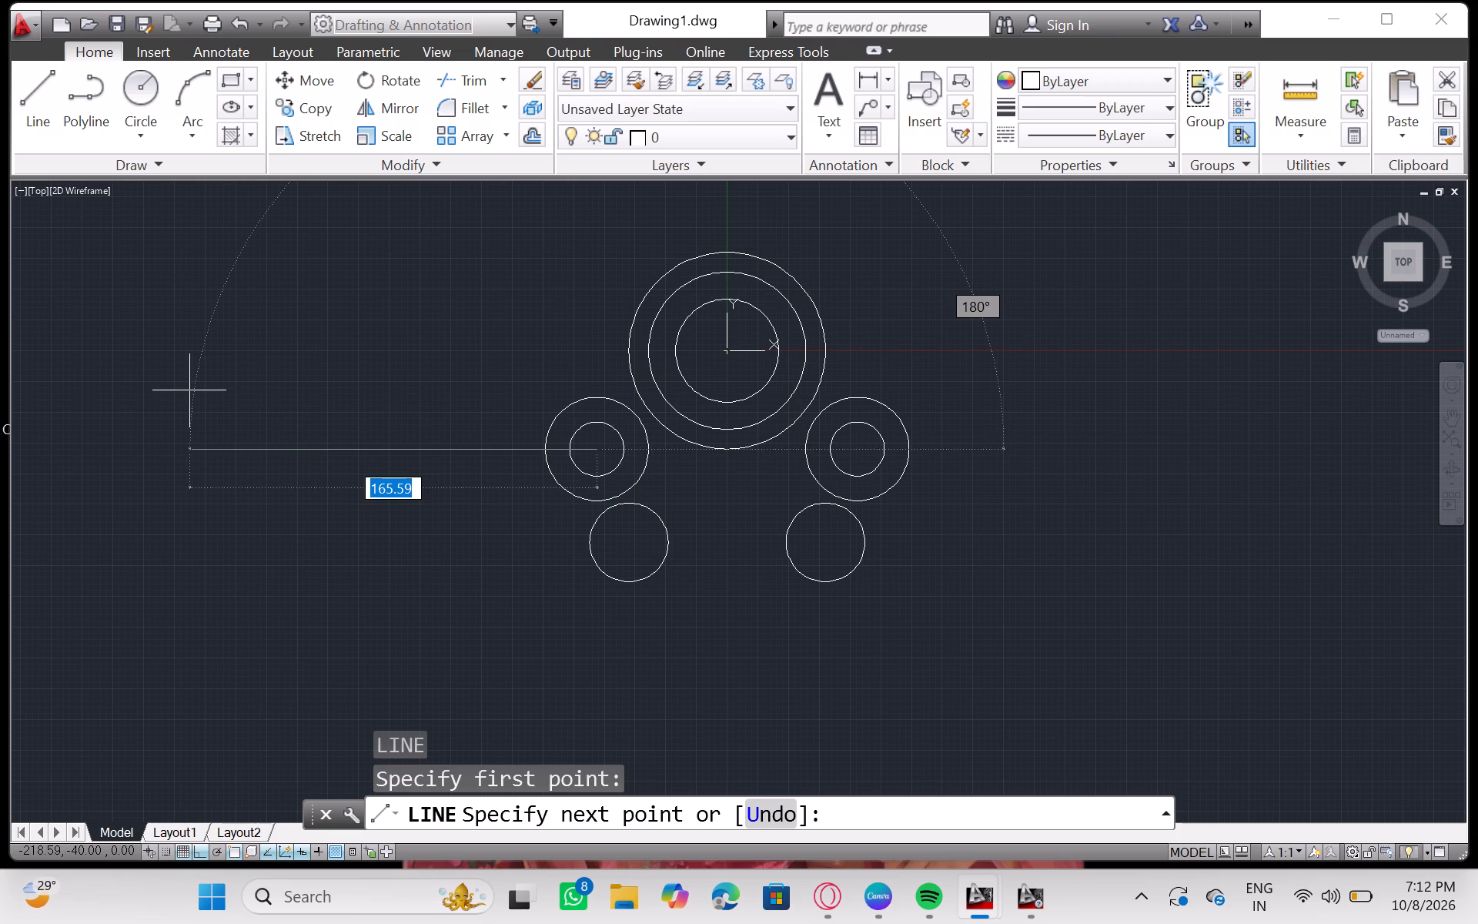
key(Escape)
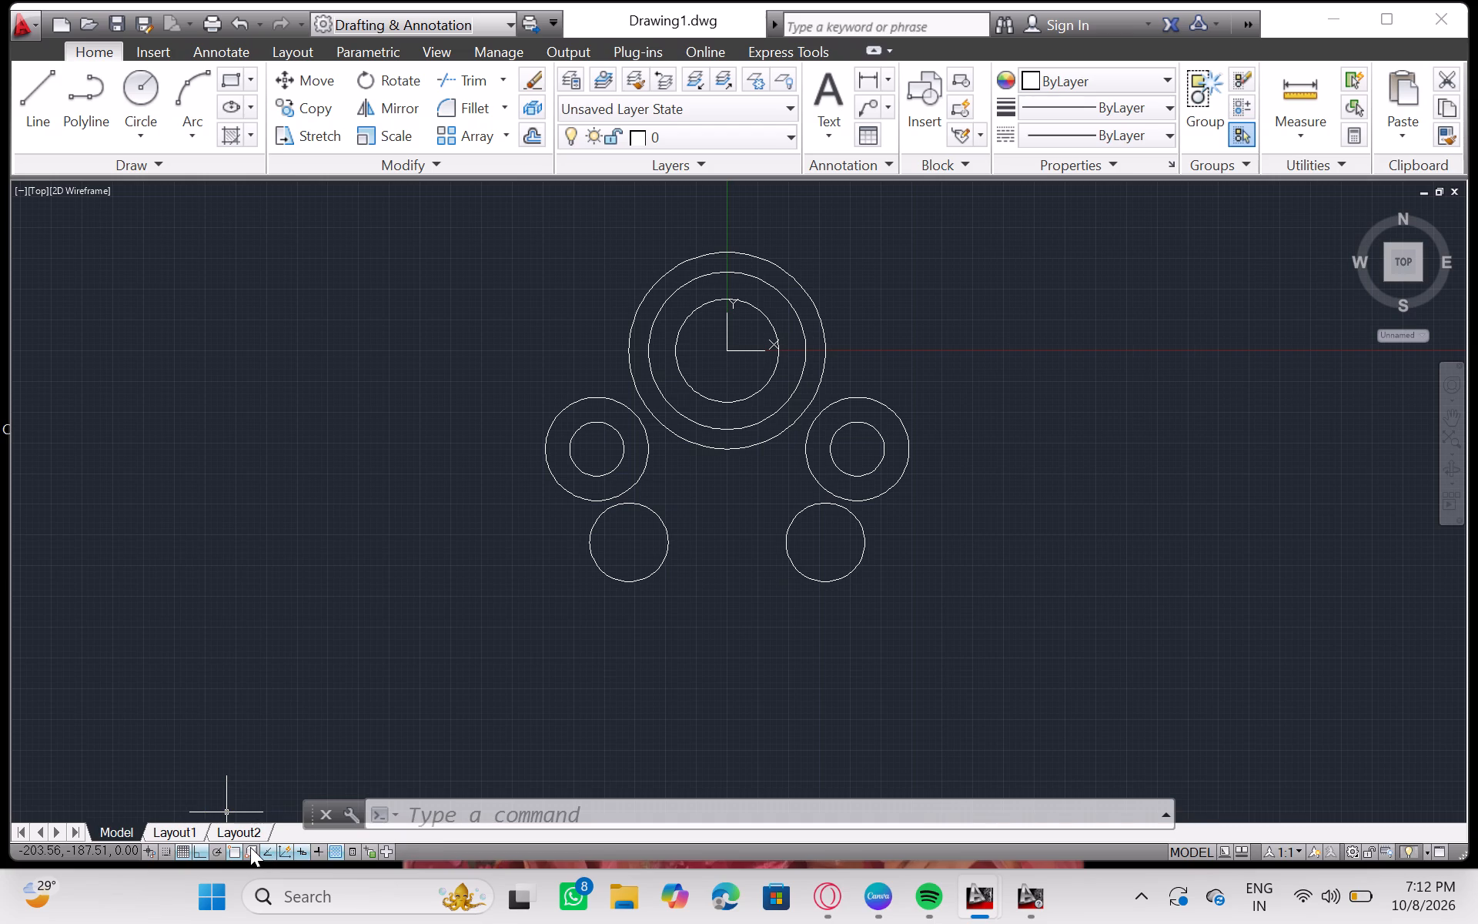
Switch Ortho mode off and turn polar tracking on.
click(201, 849)
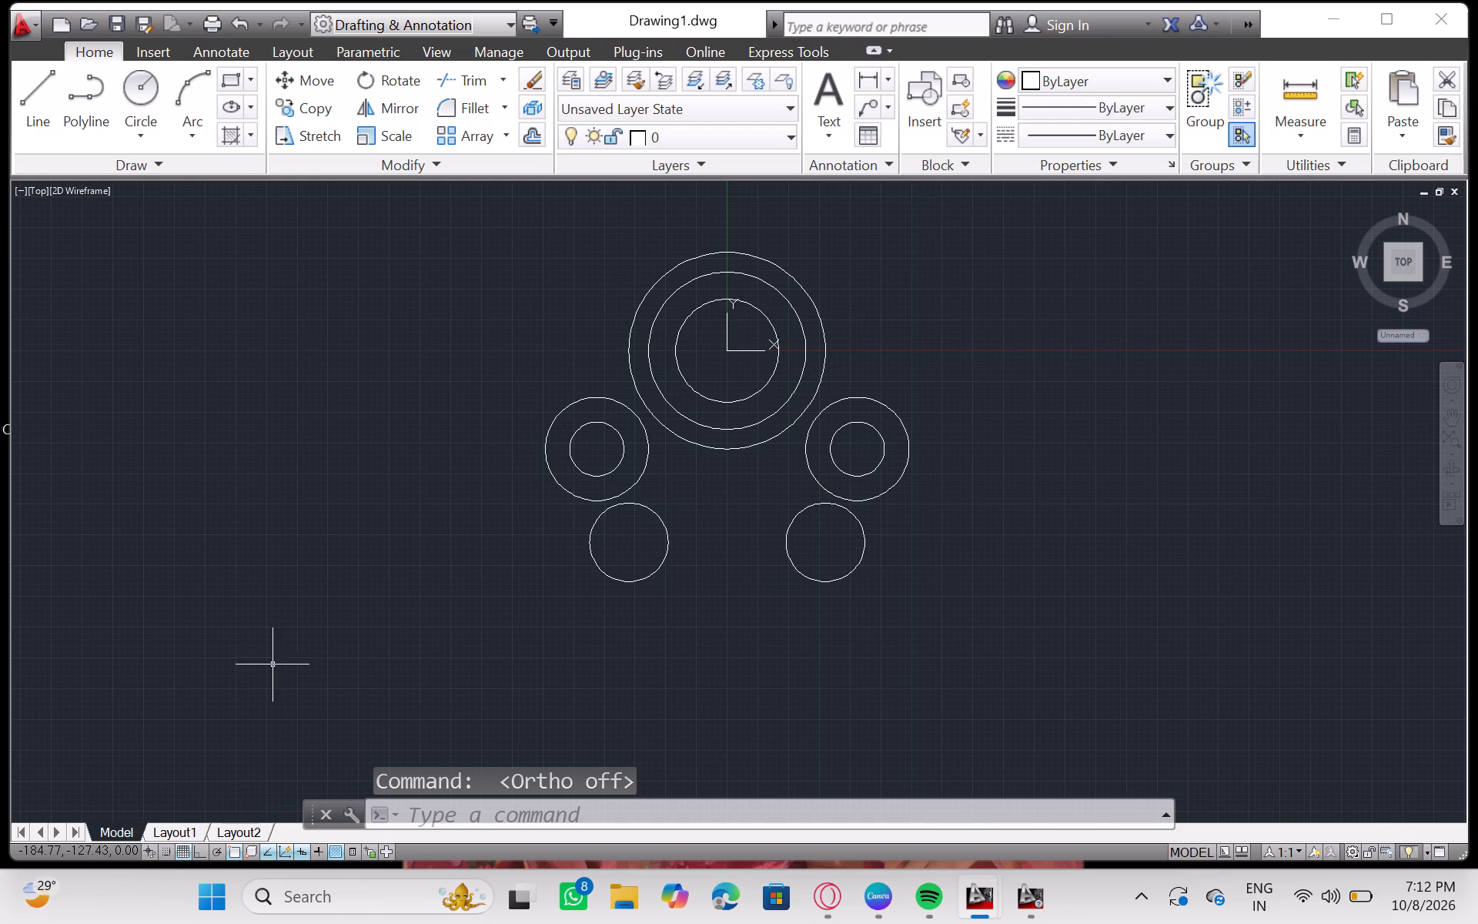
click(195, 850)
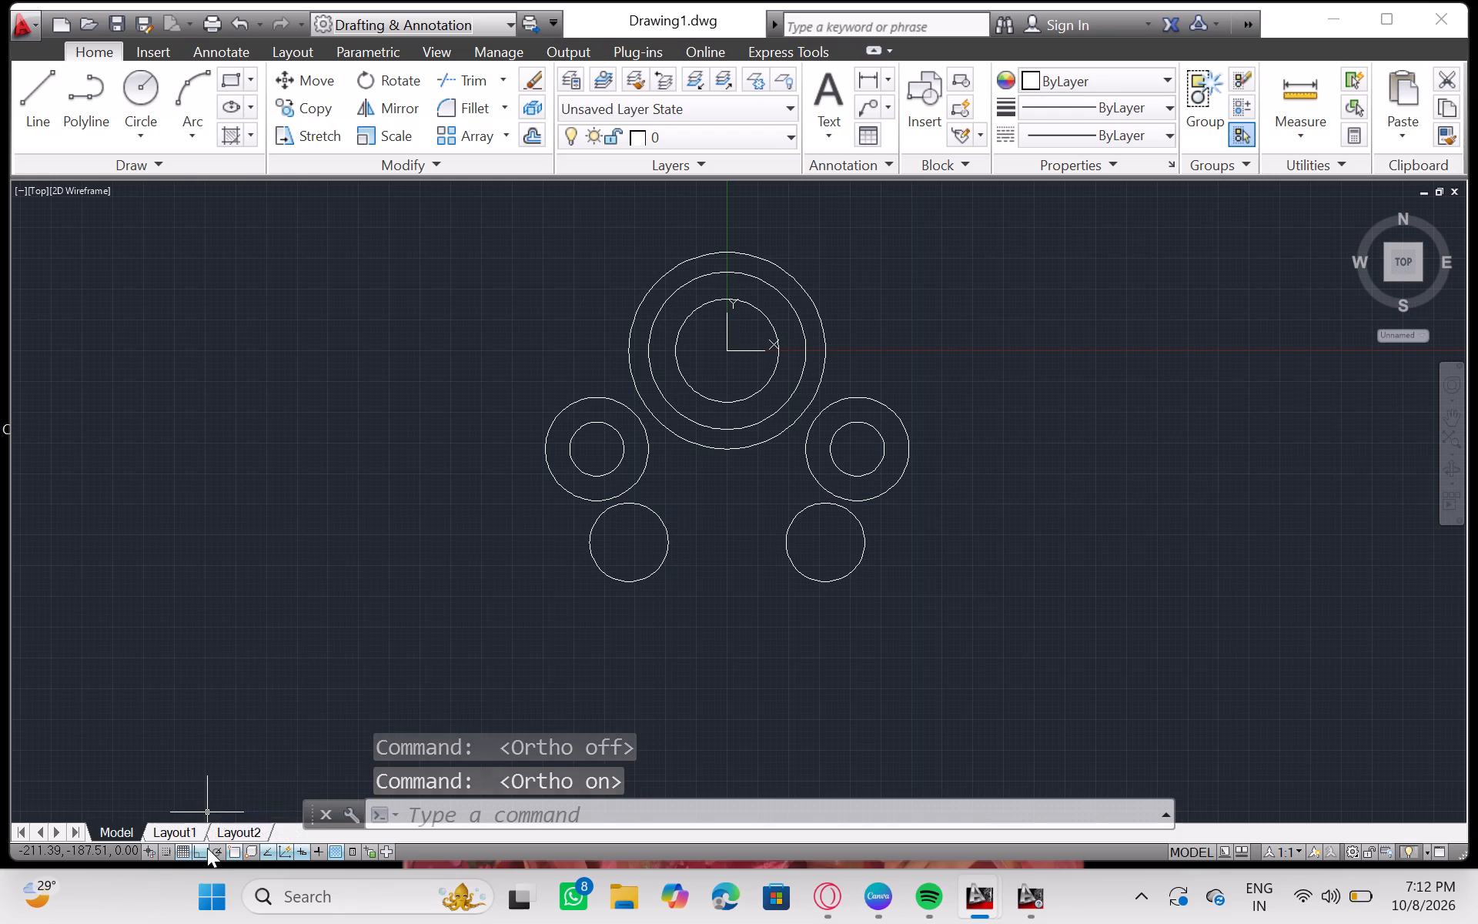
click(198, 852)
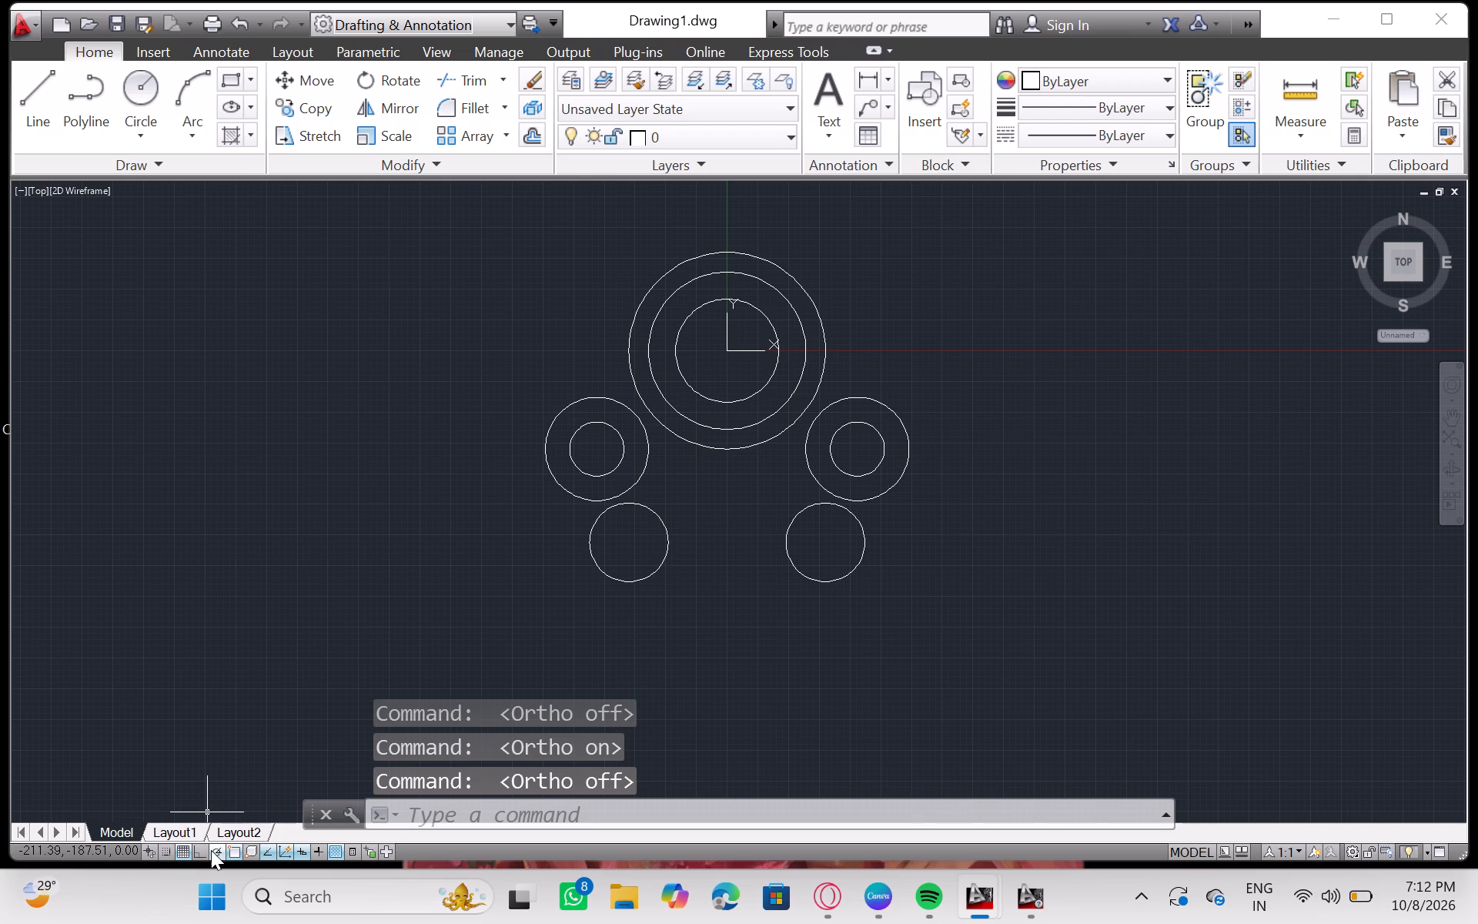
click(215, 850)
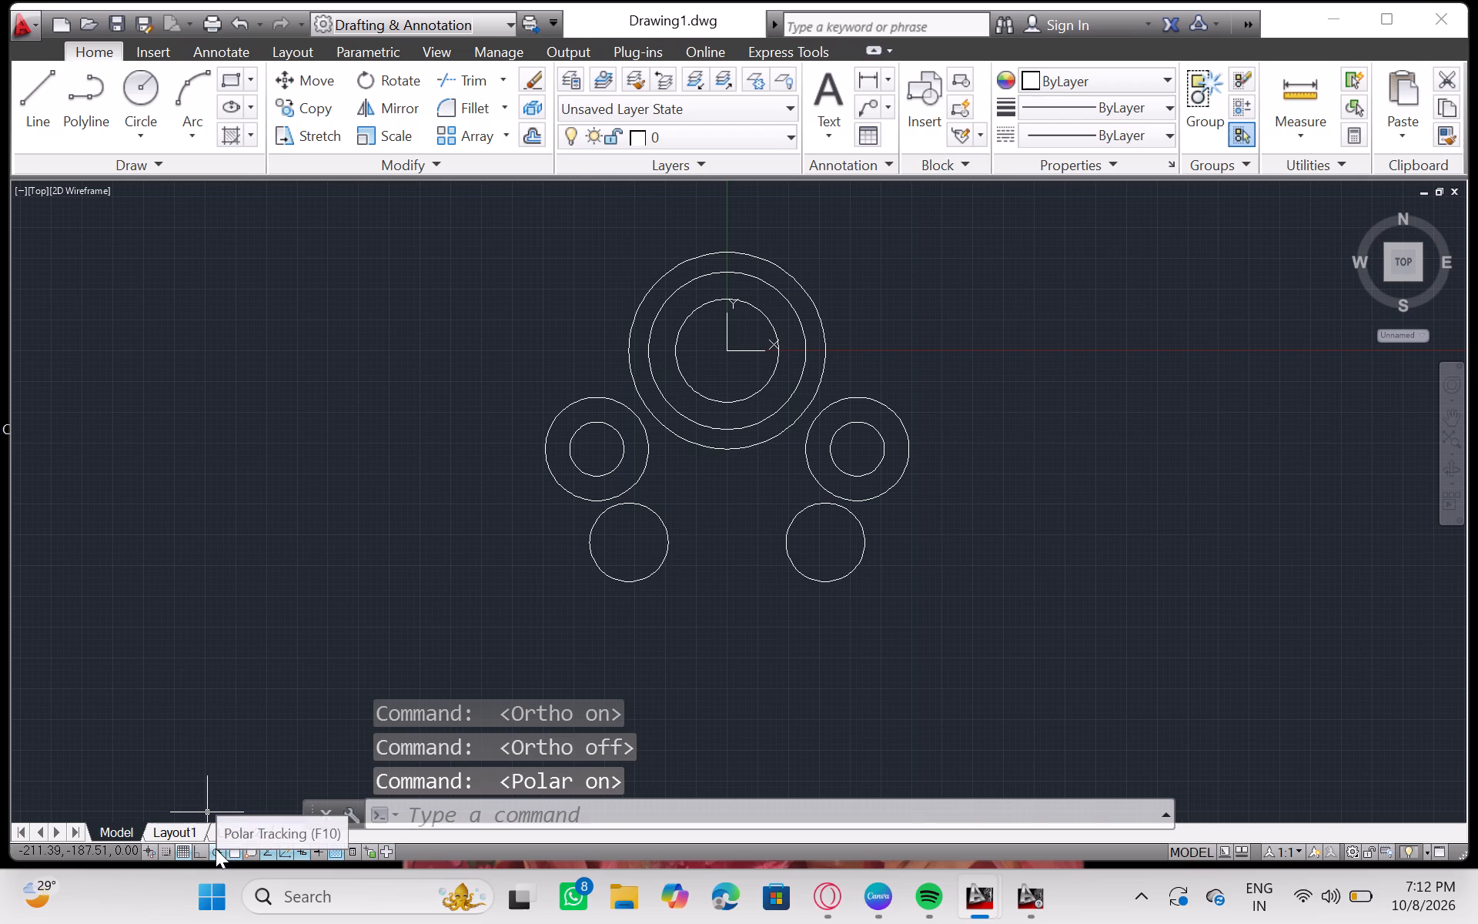
Switch object snap off and toggle the Tangent object snap mode.
click(233, 852)
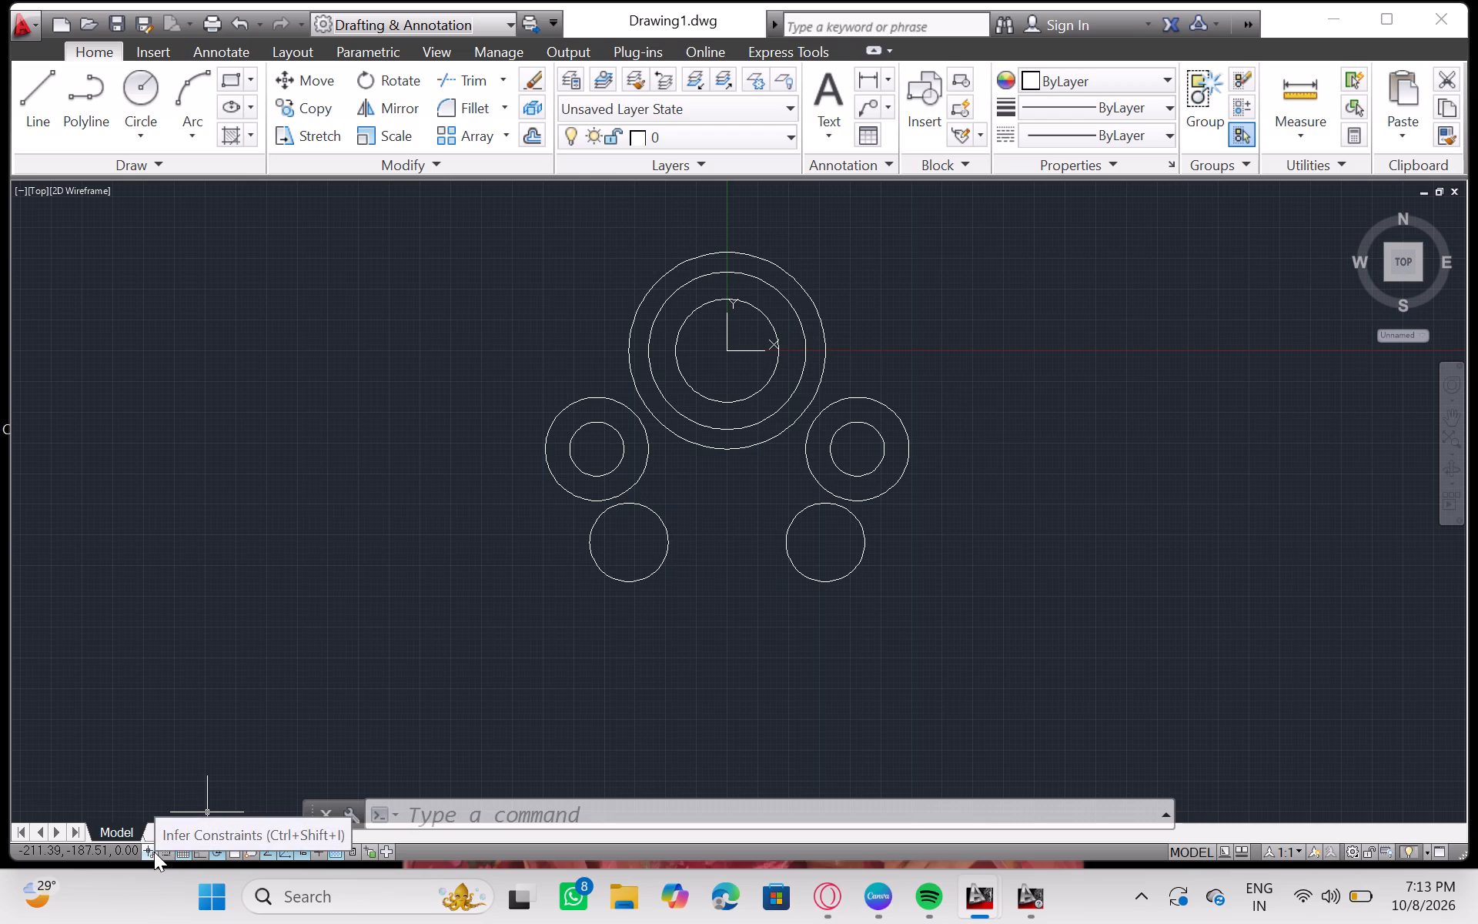
click(236, 848)
right_click(290, 658)
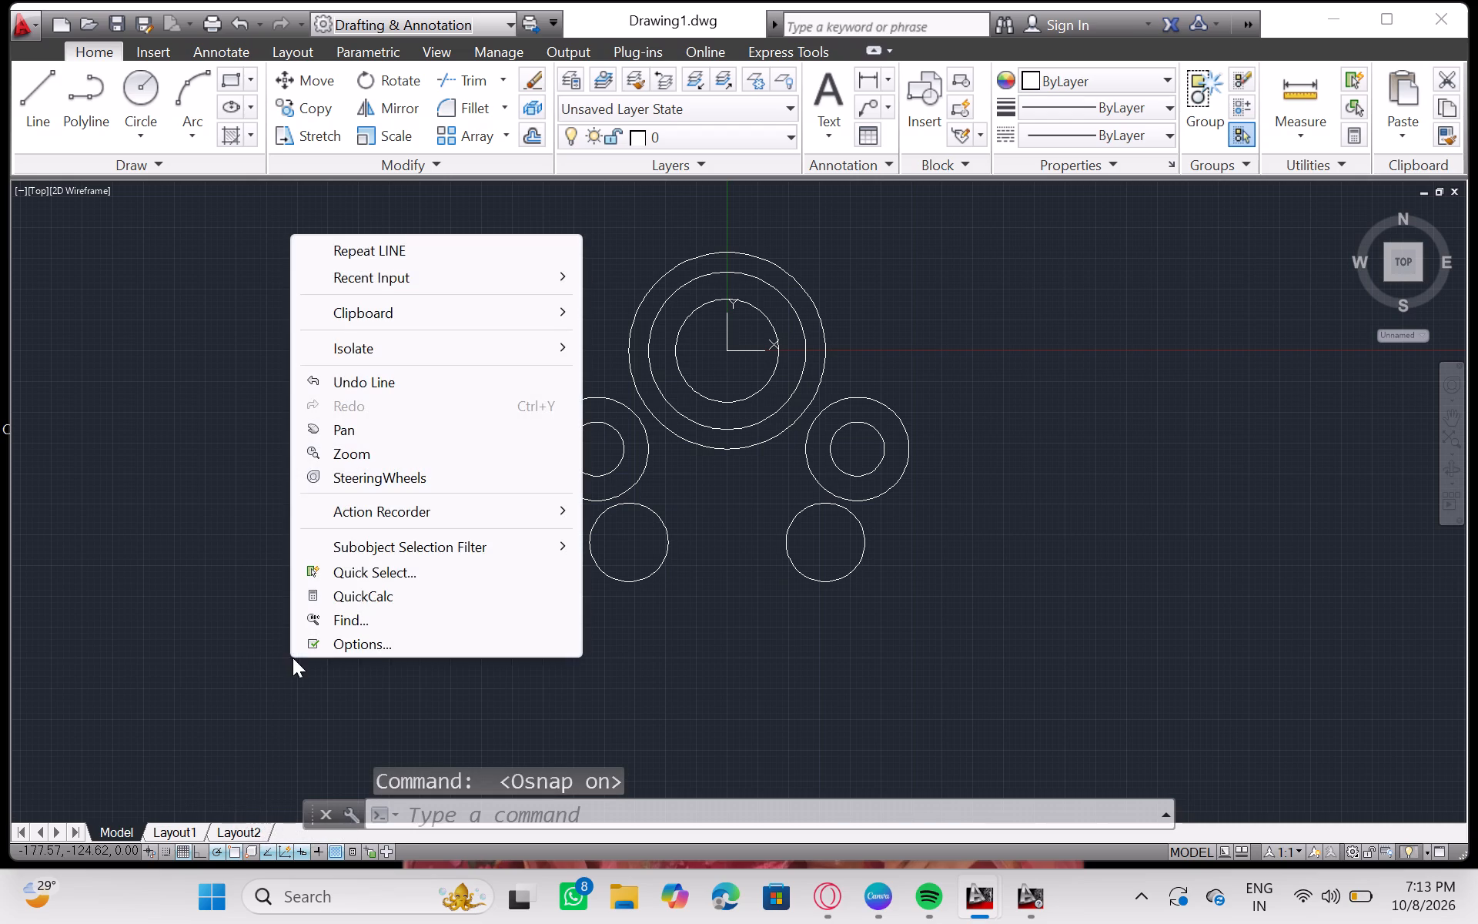
click(254, 662)
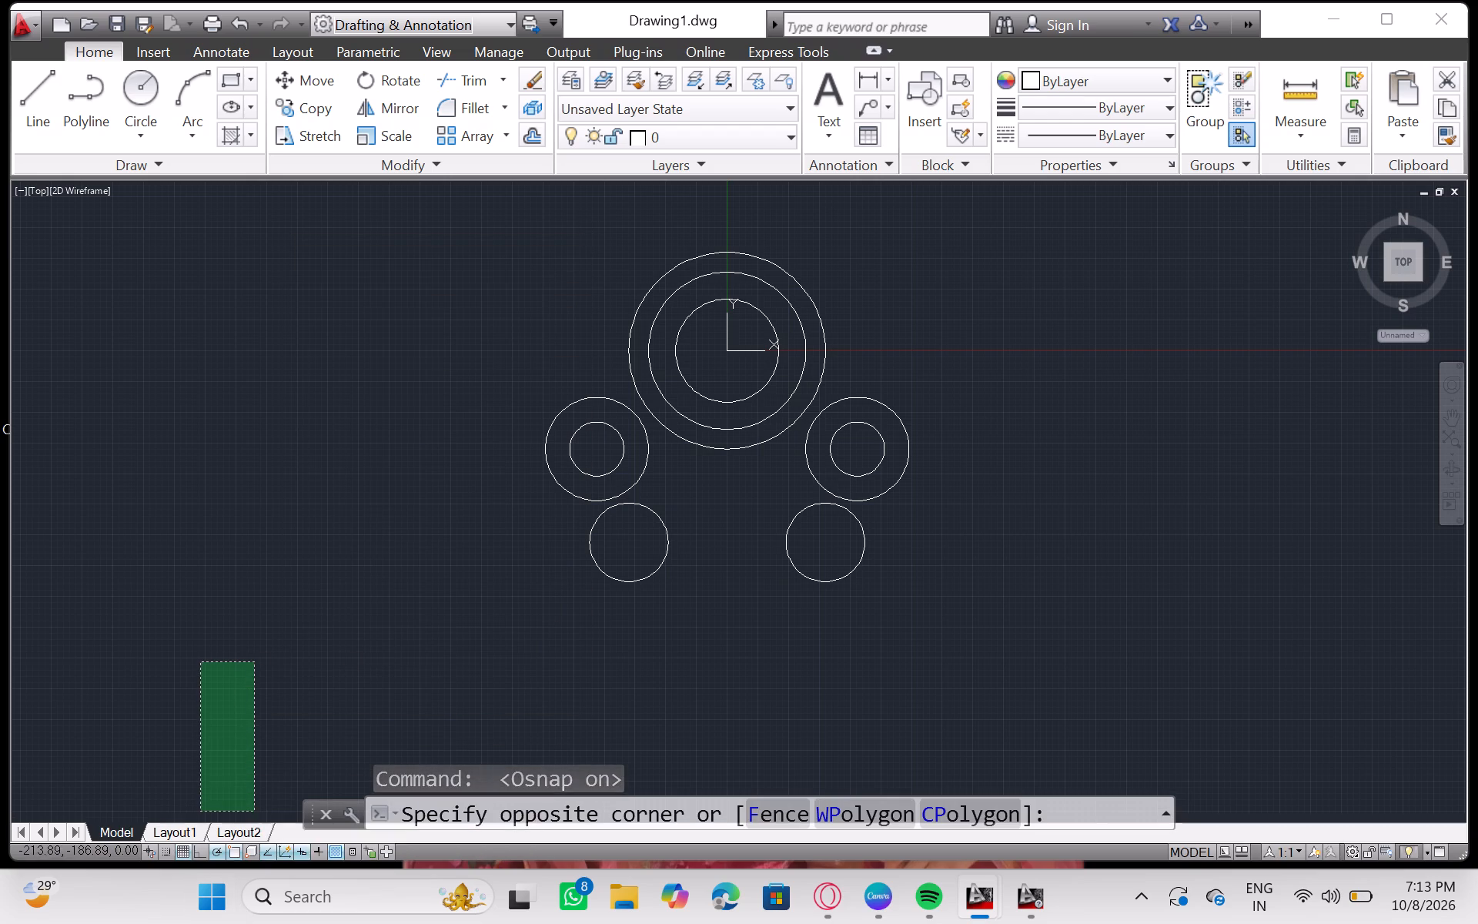
click(259, 785)
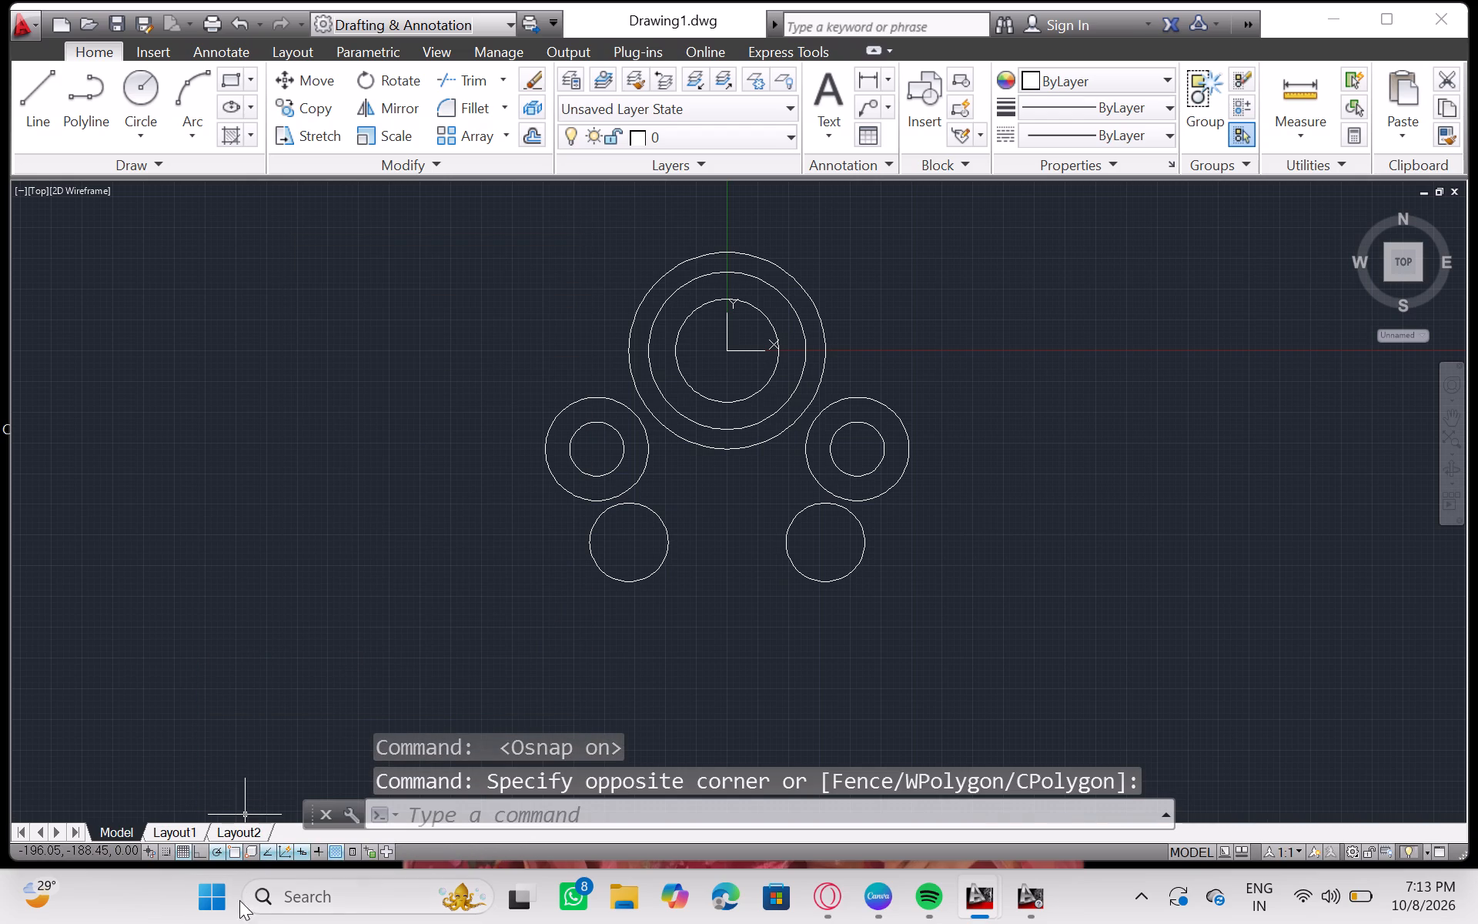
click(232, 849)
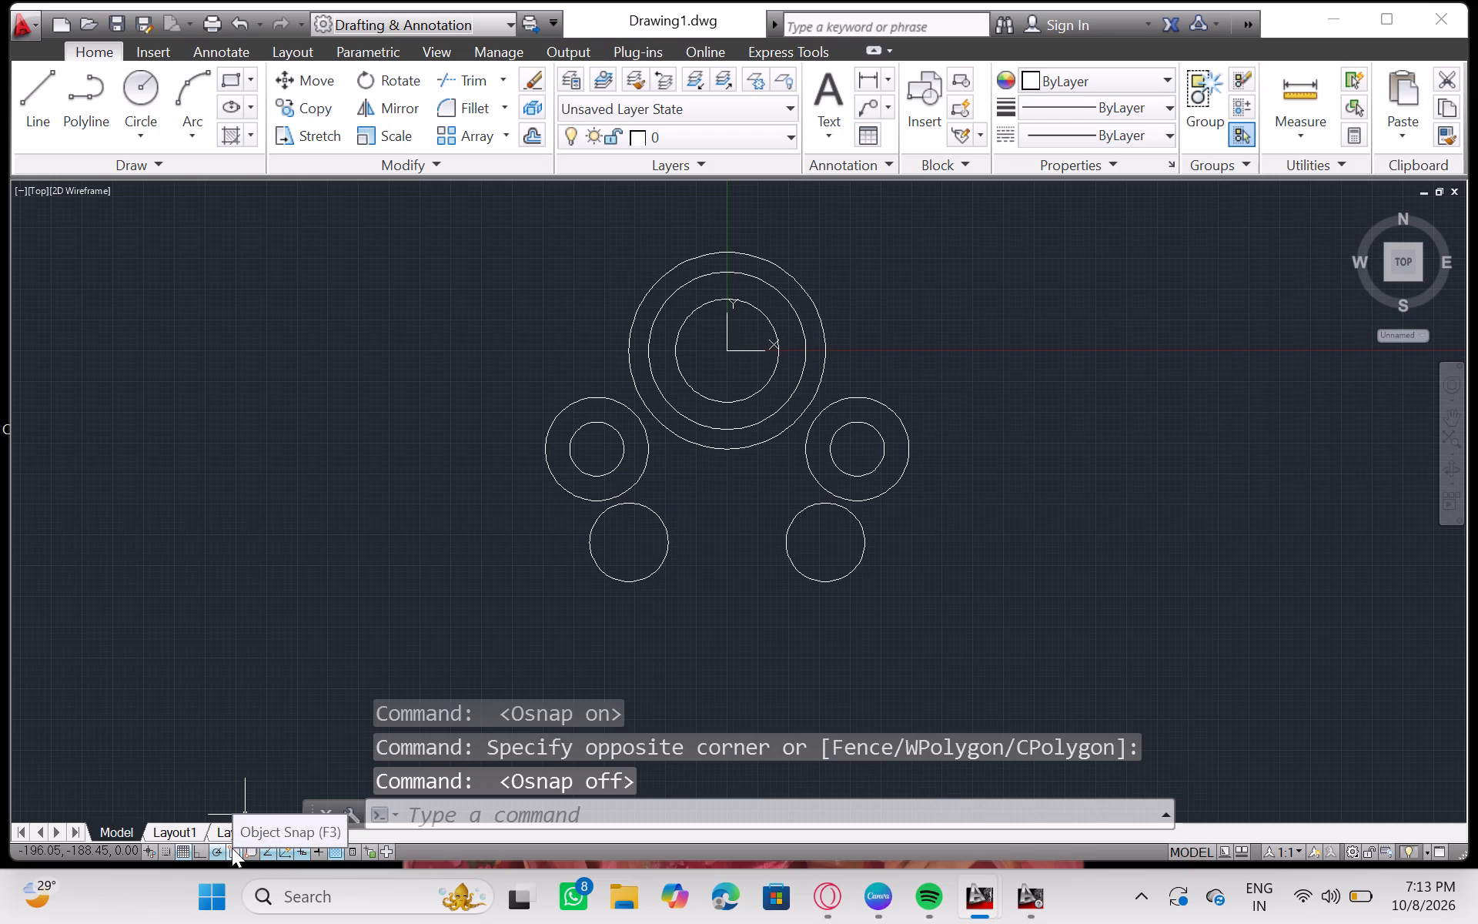
right_click(232, 848)
click(289, 642)
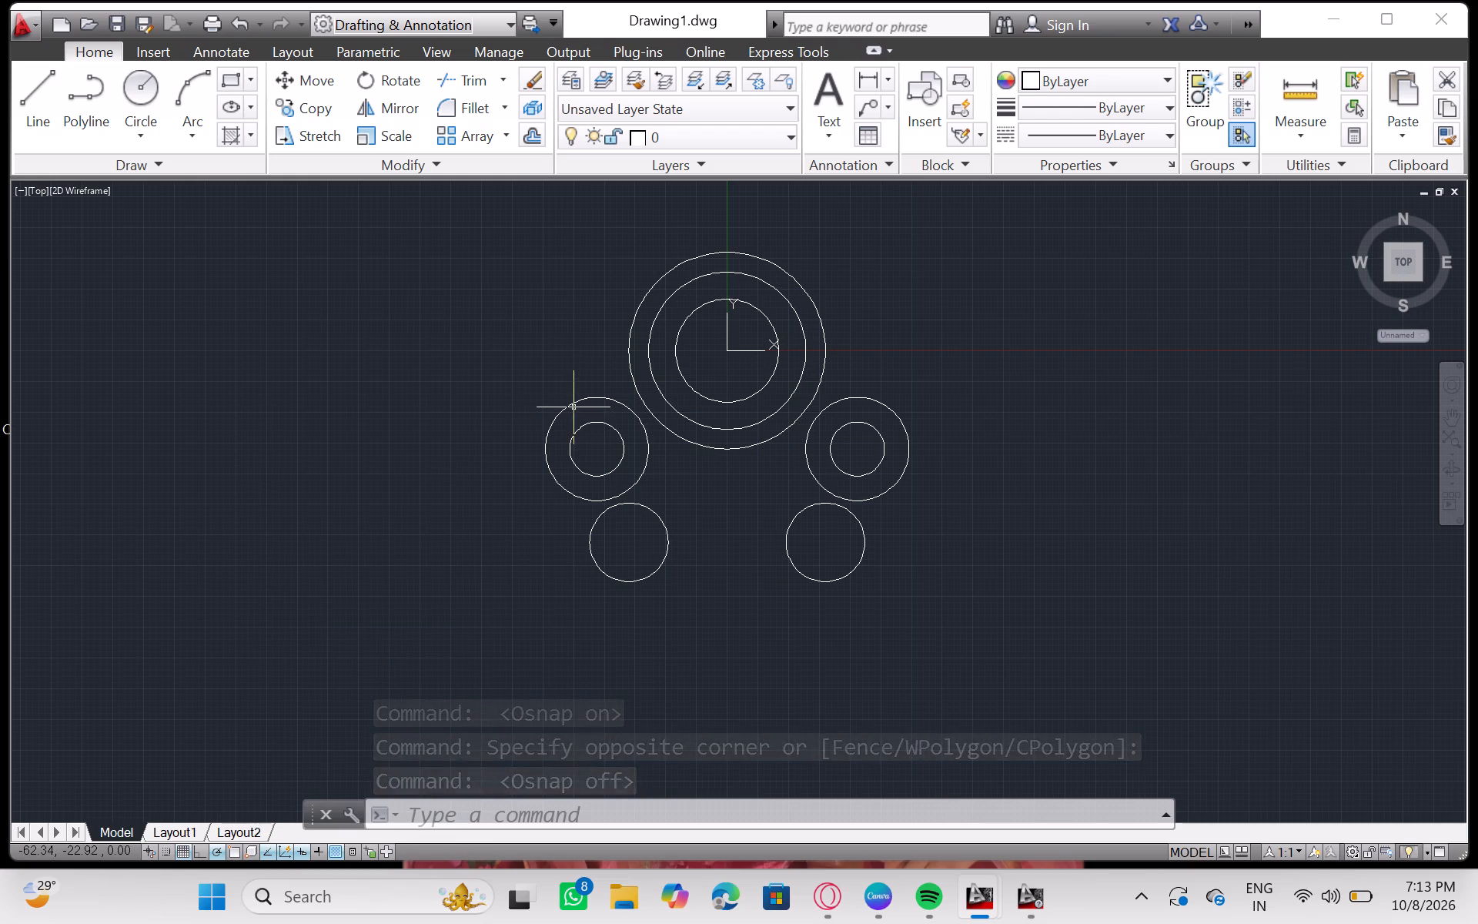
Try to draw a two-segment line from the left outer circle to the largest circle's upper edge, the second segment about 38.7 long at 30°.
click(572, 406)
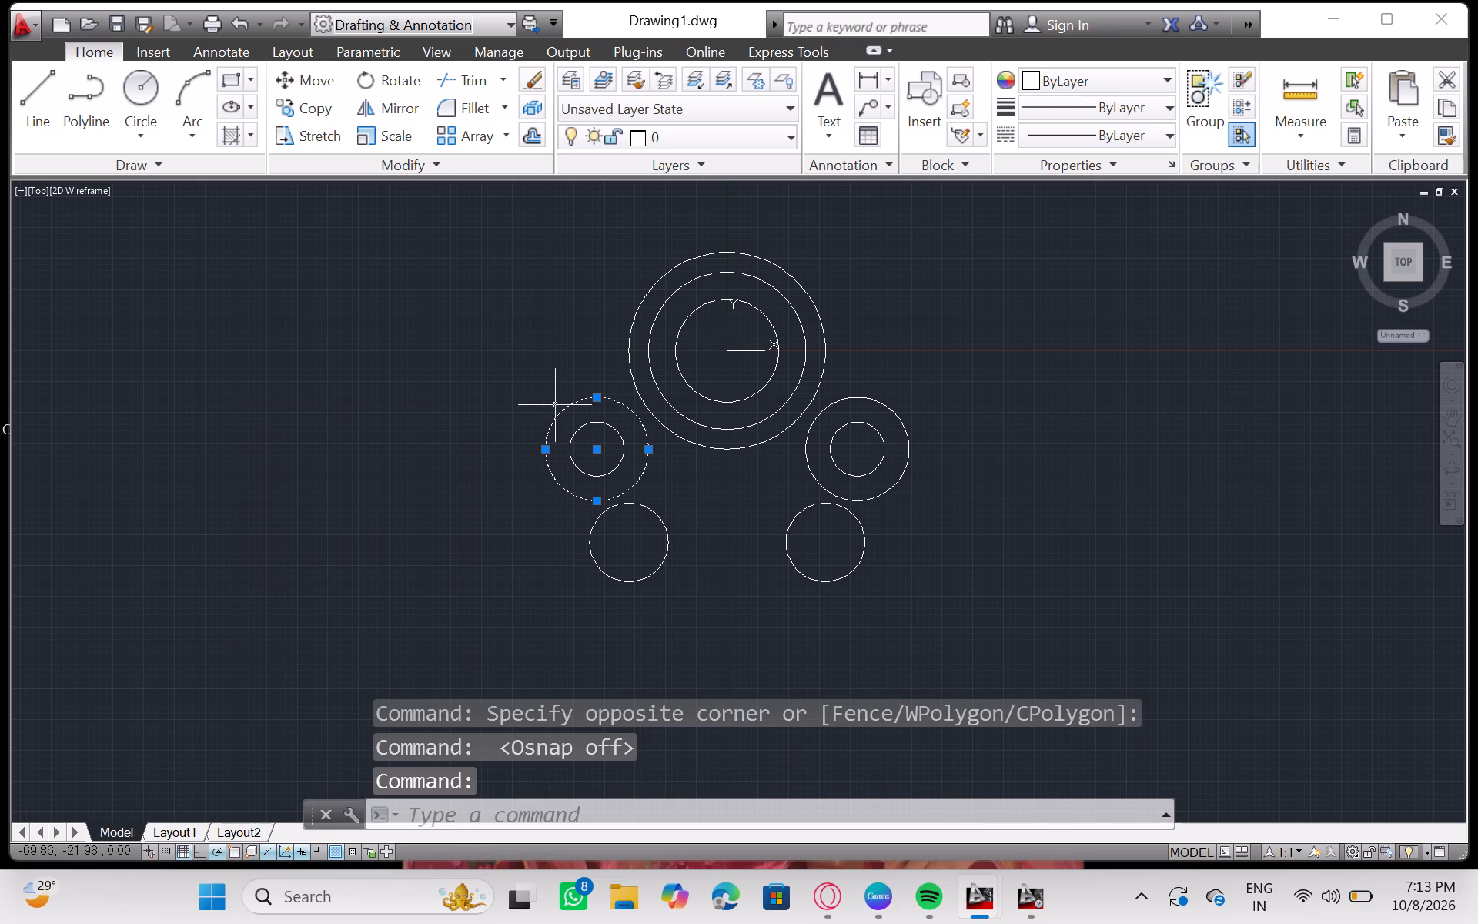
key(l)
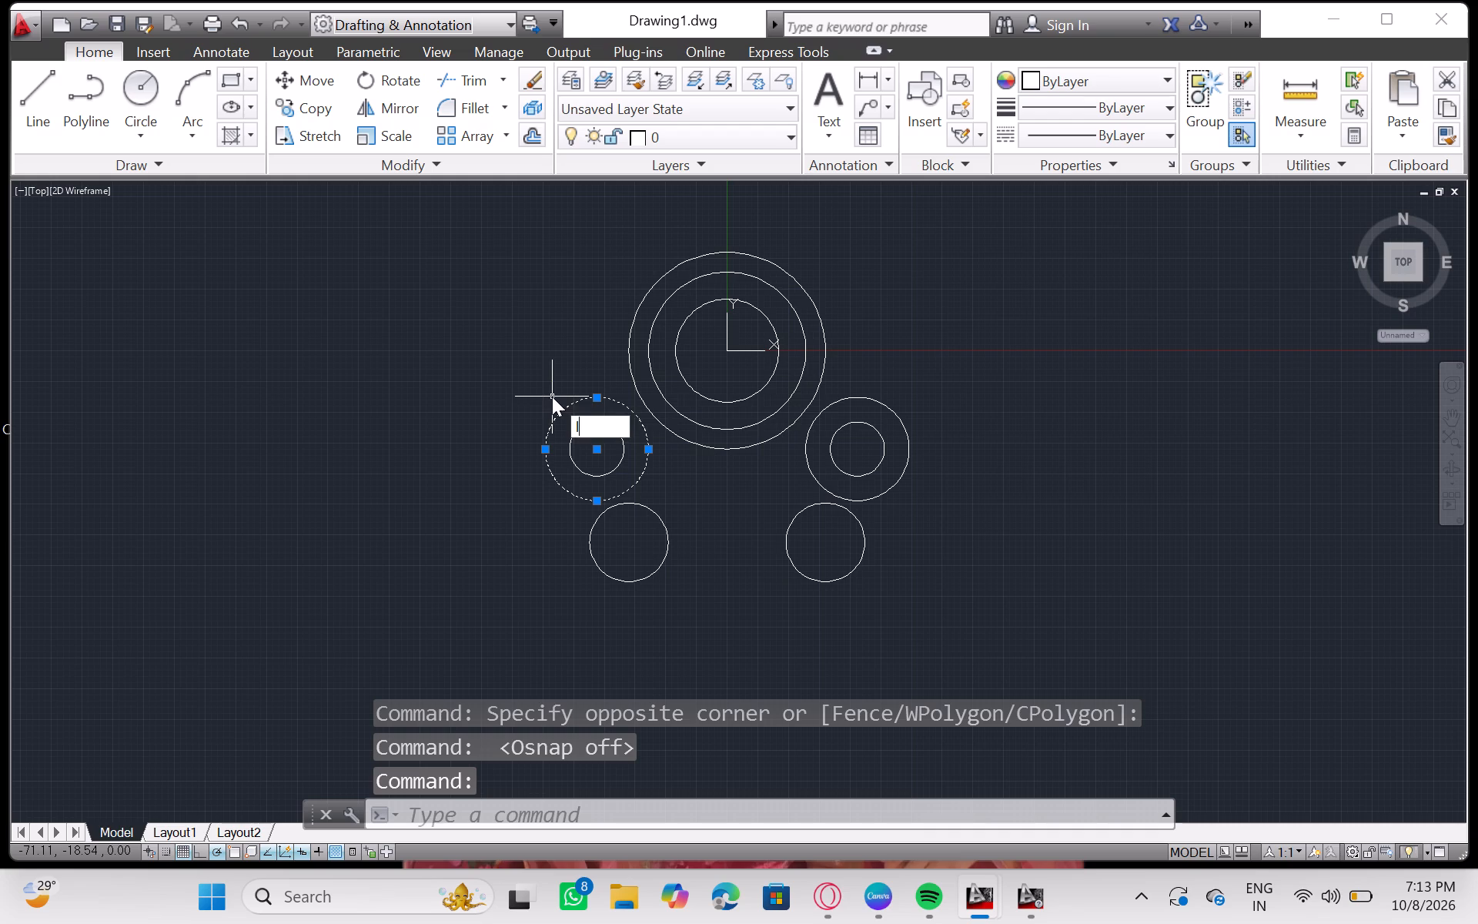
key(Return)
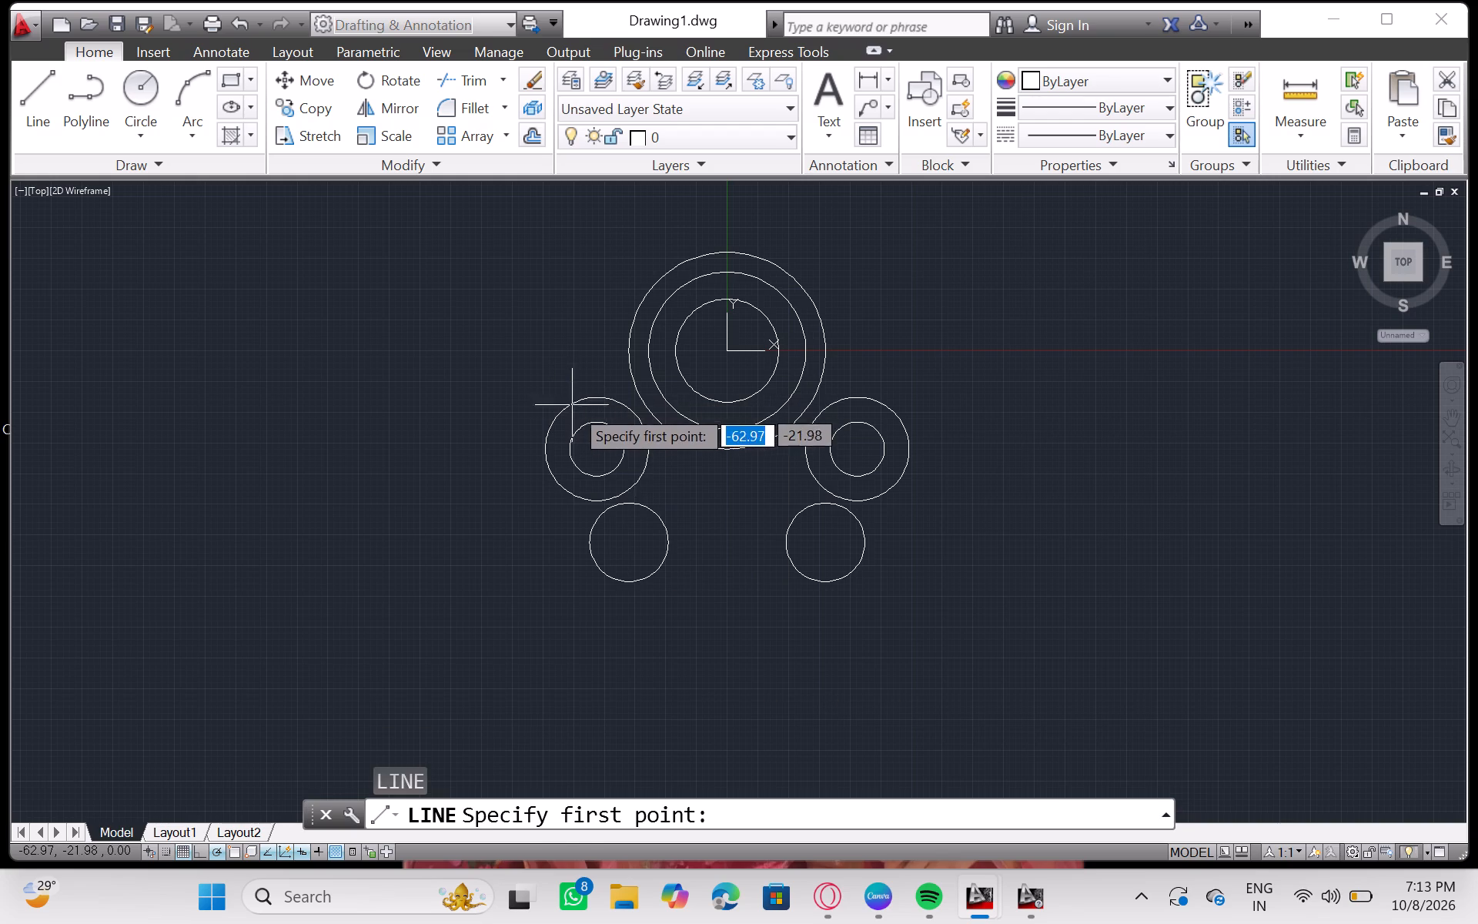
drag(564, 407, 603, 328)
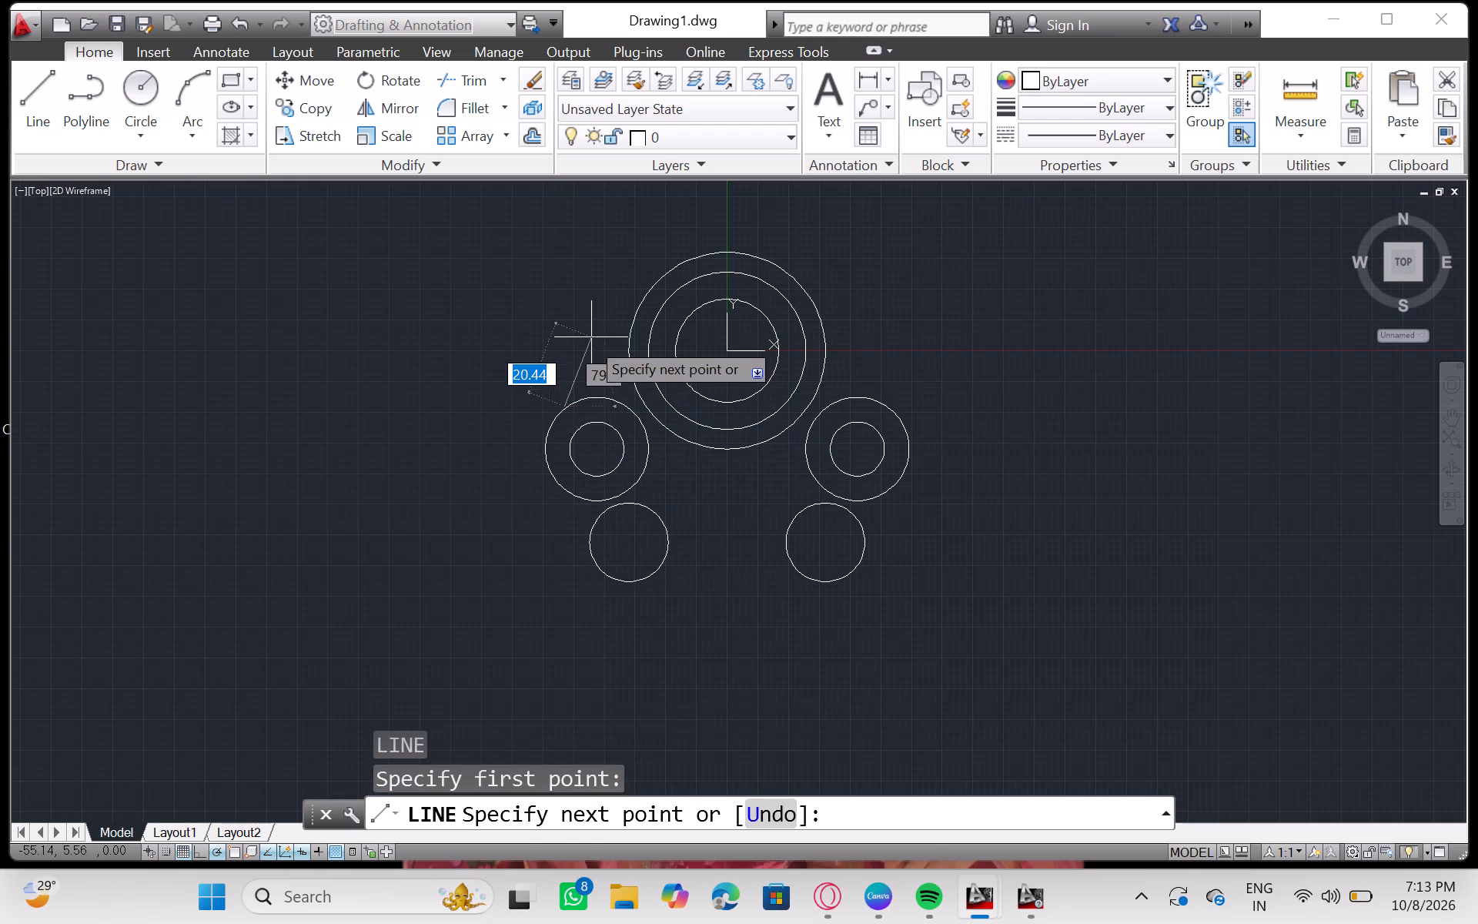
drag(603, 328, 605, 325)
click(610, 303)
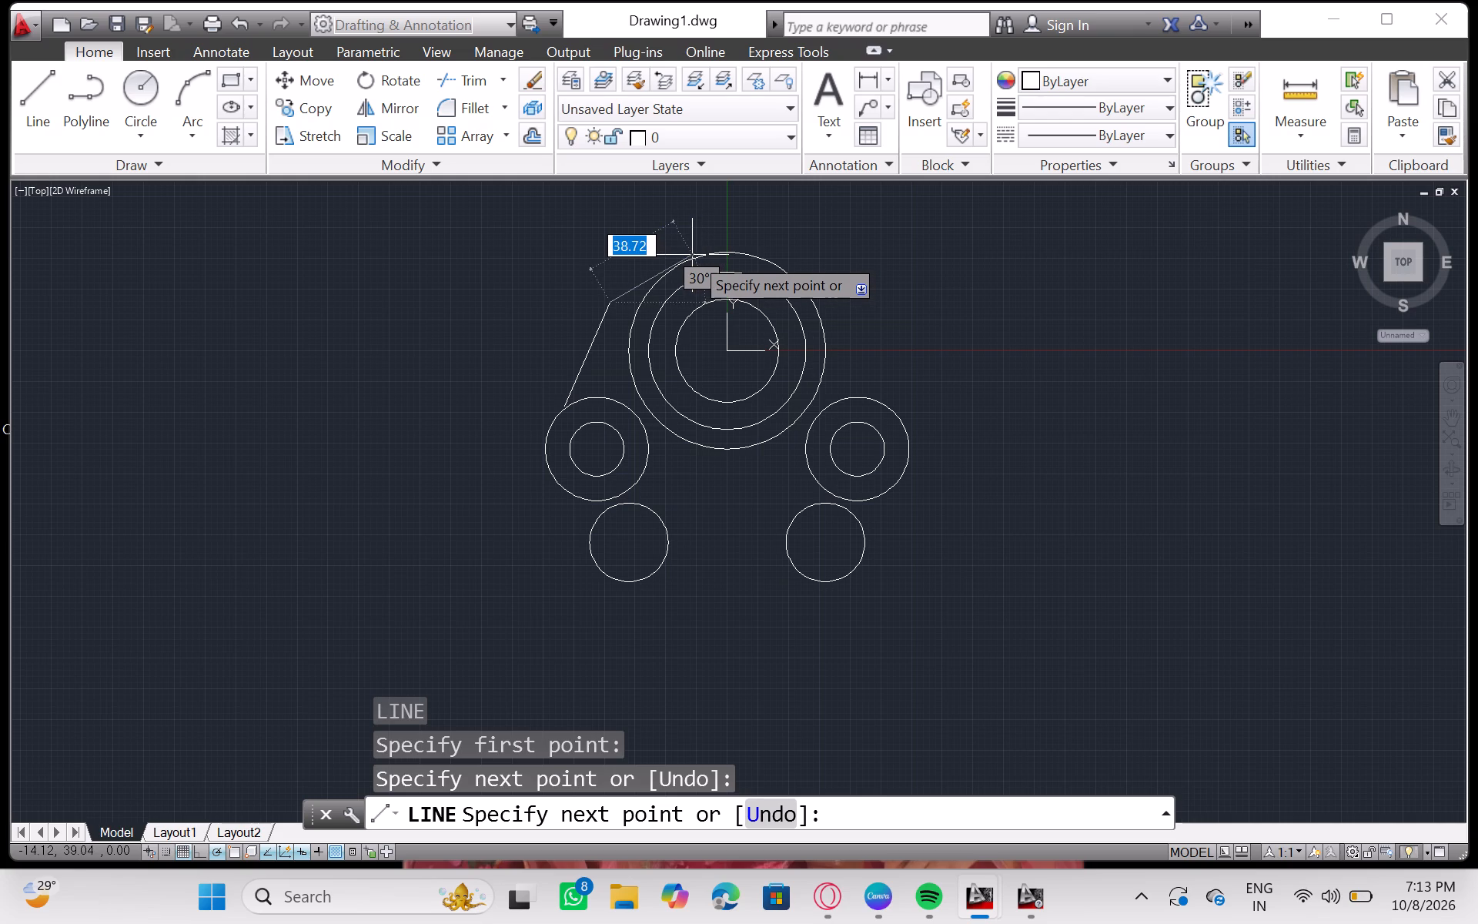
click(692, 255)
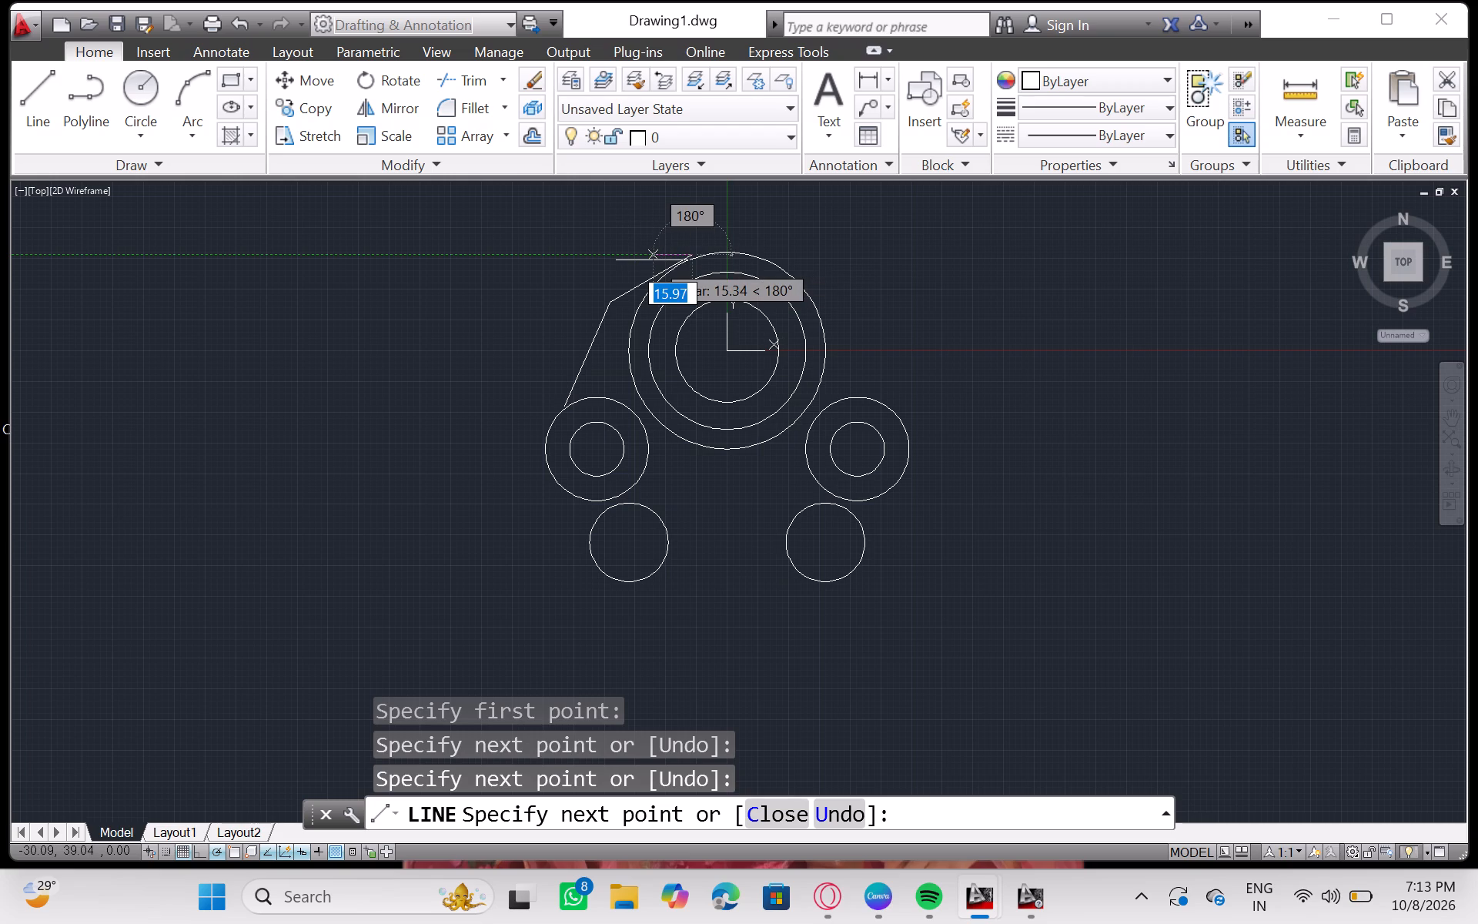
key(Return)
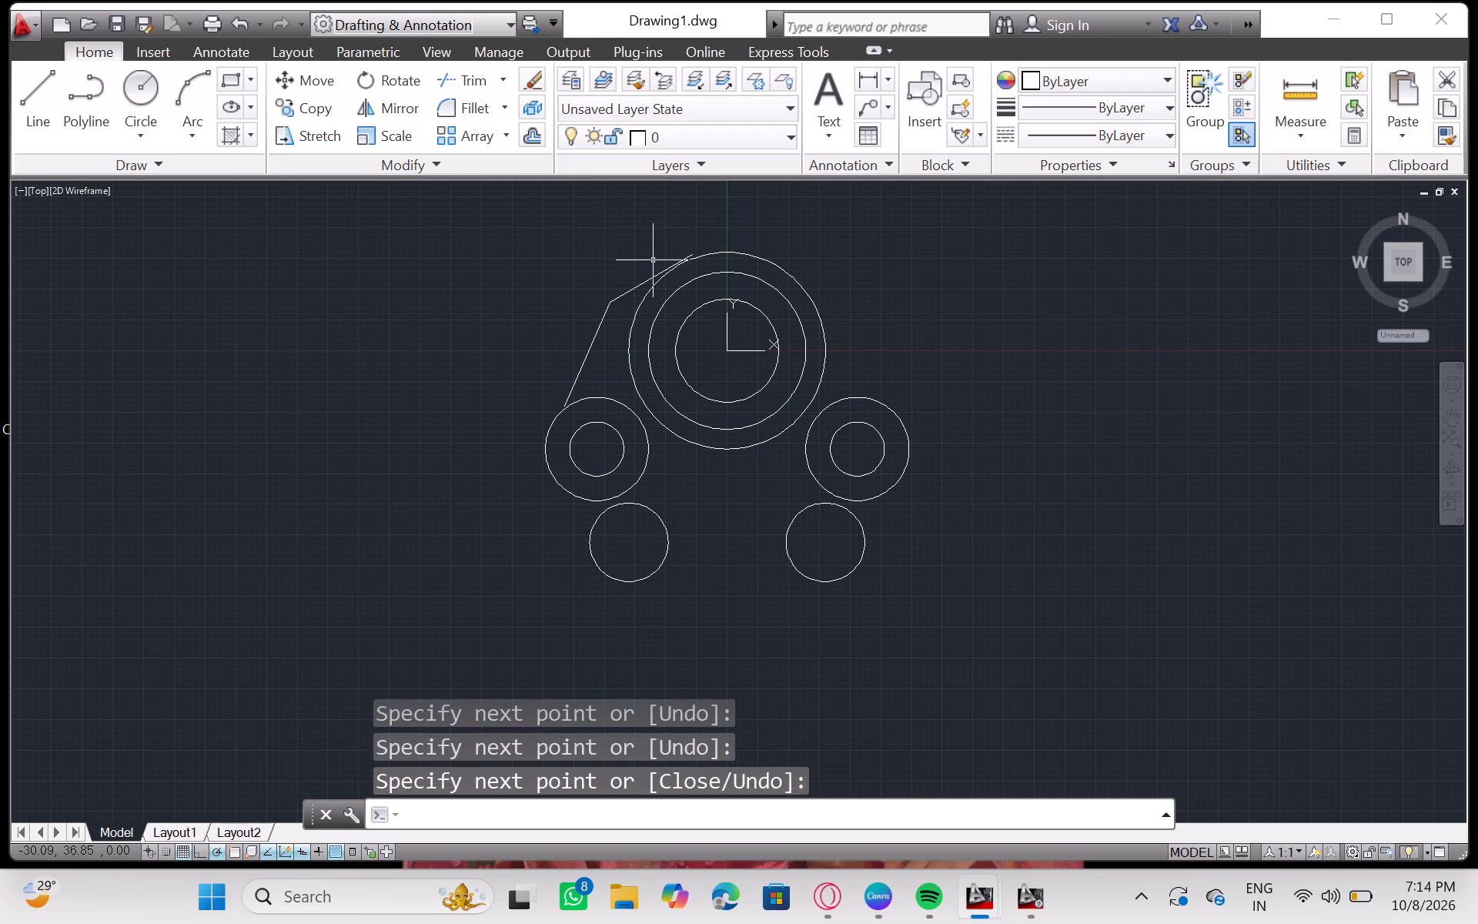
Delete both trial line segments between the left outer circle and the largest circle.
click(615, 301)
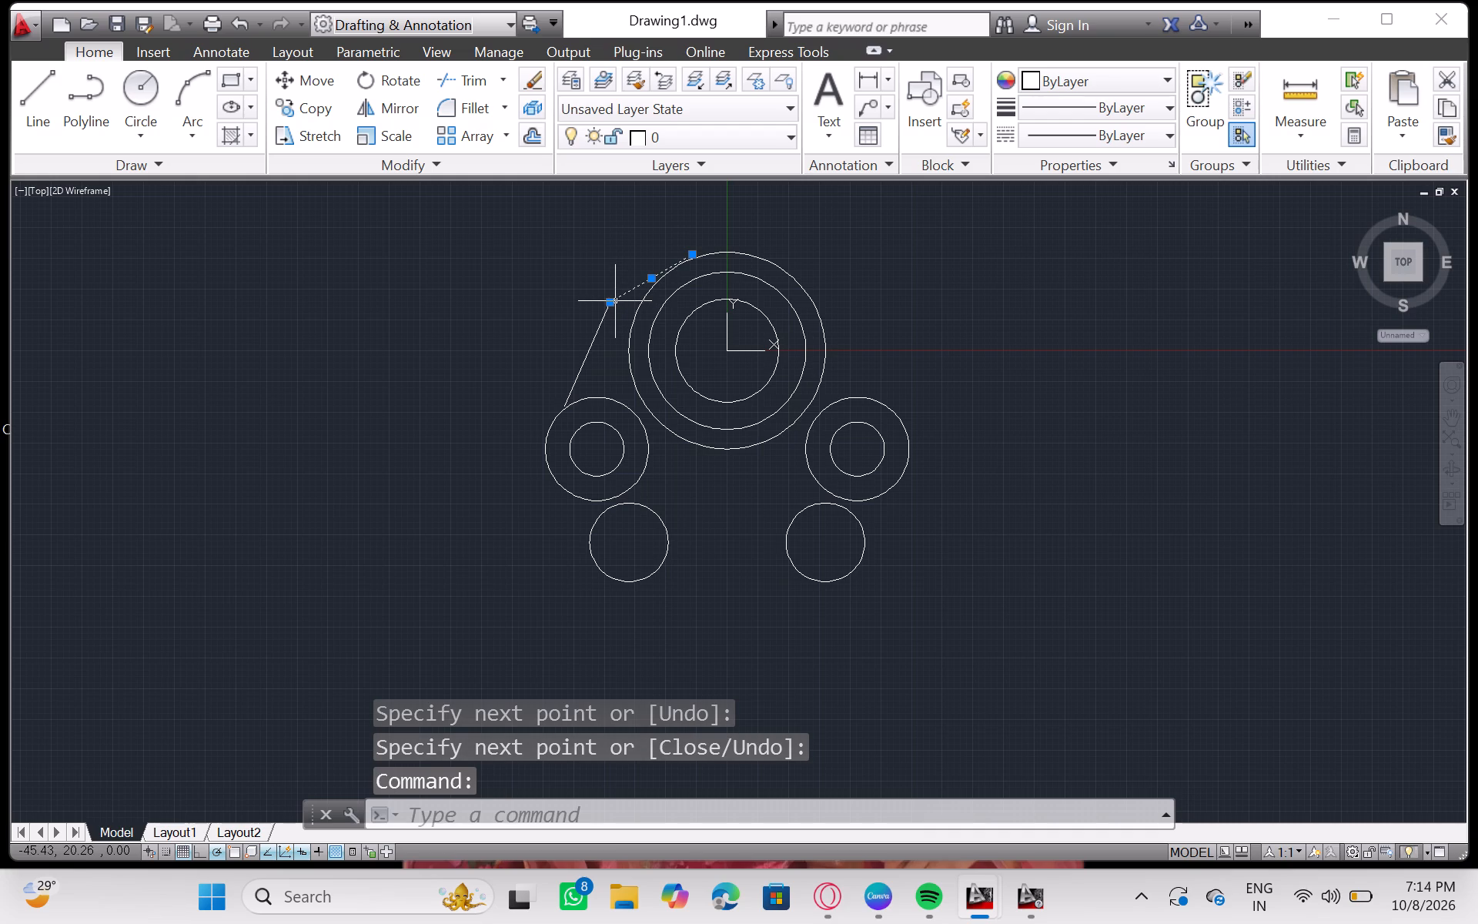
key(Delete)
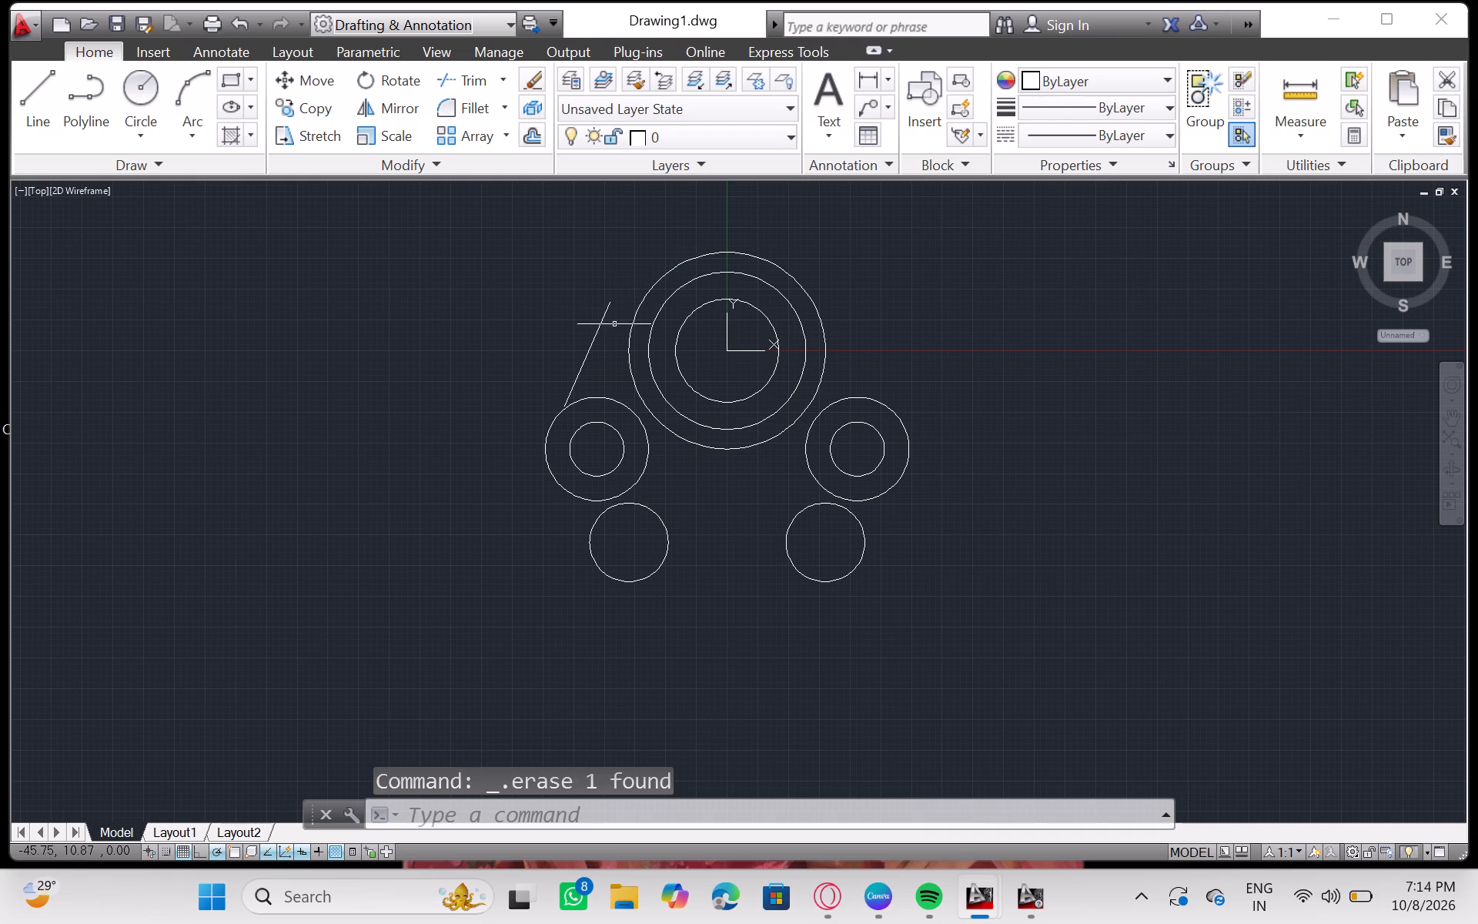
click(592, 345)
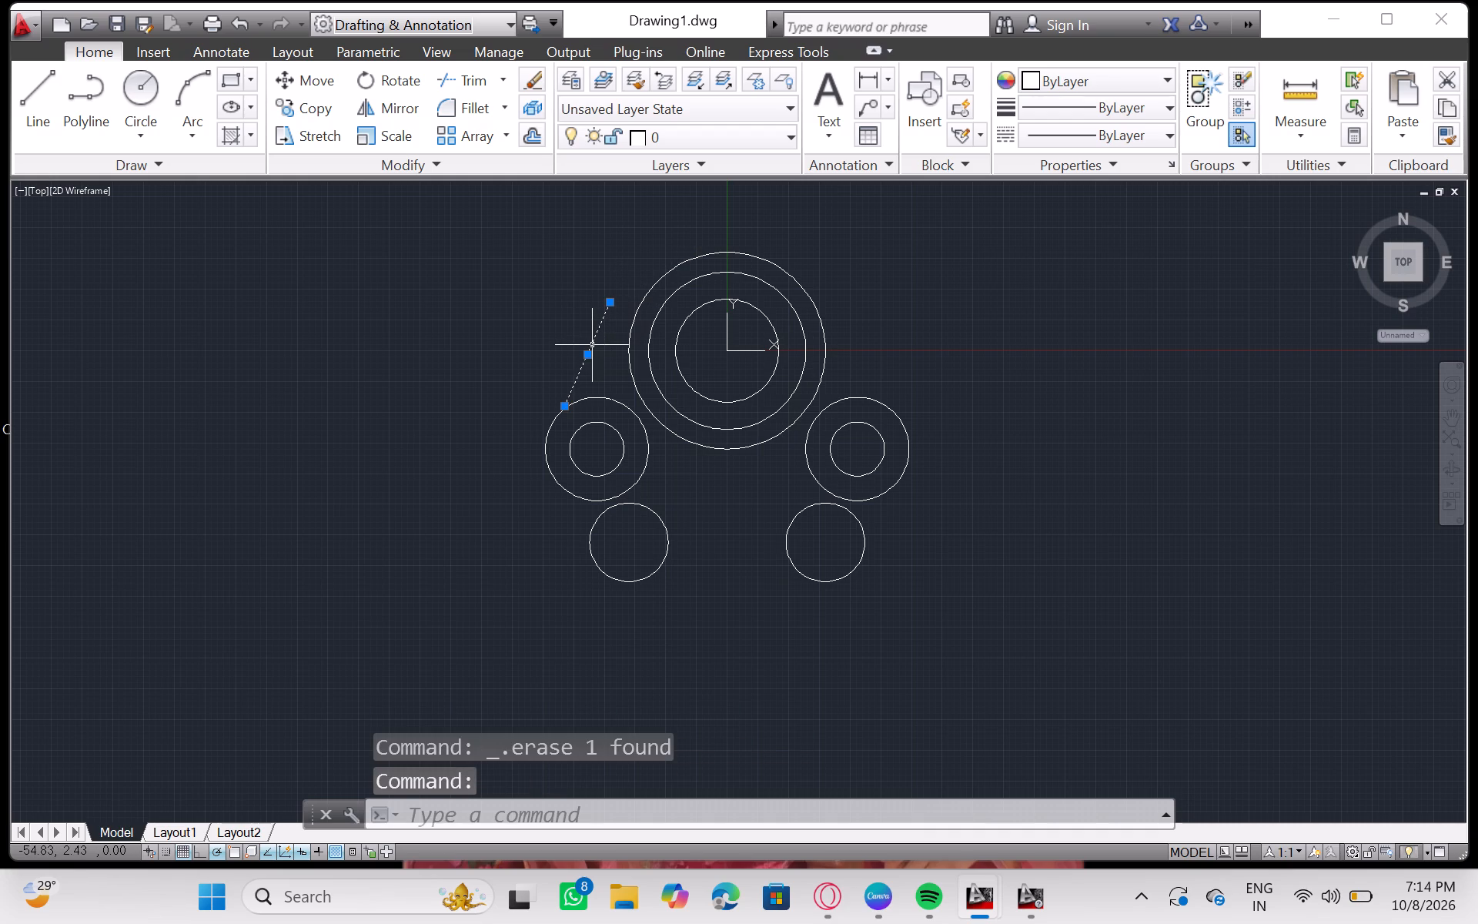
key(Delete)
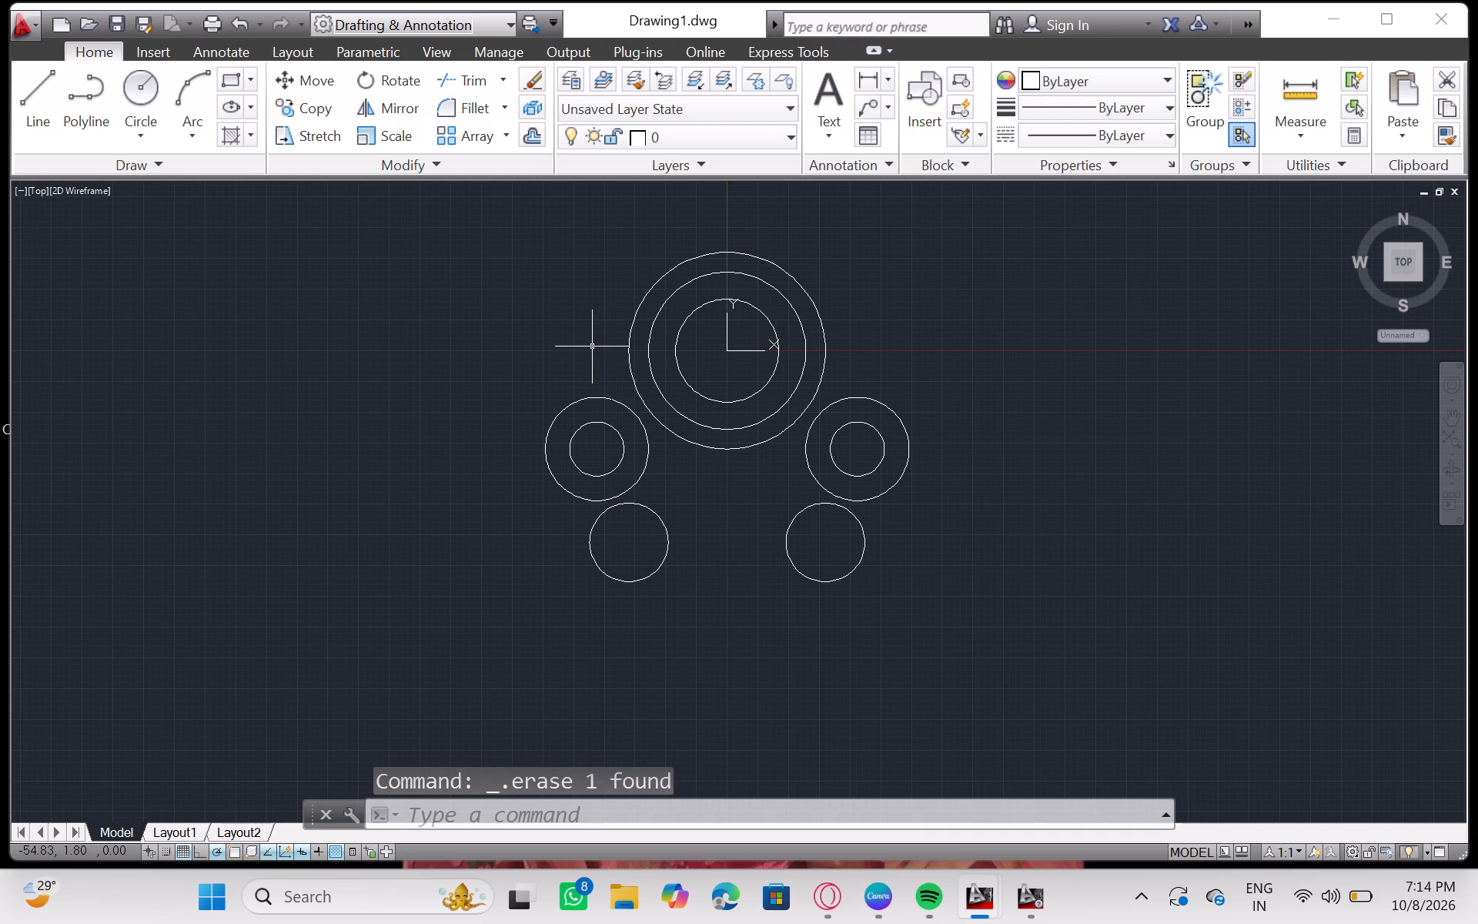
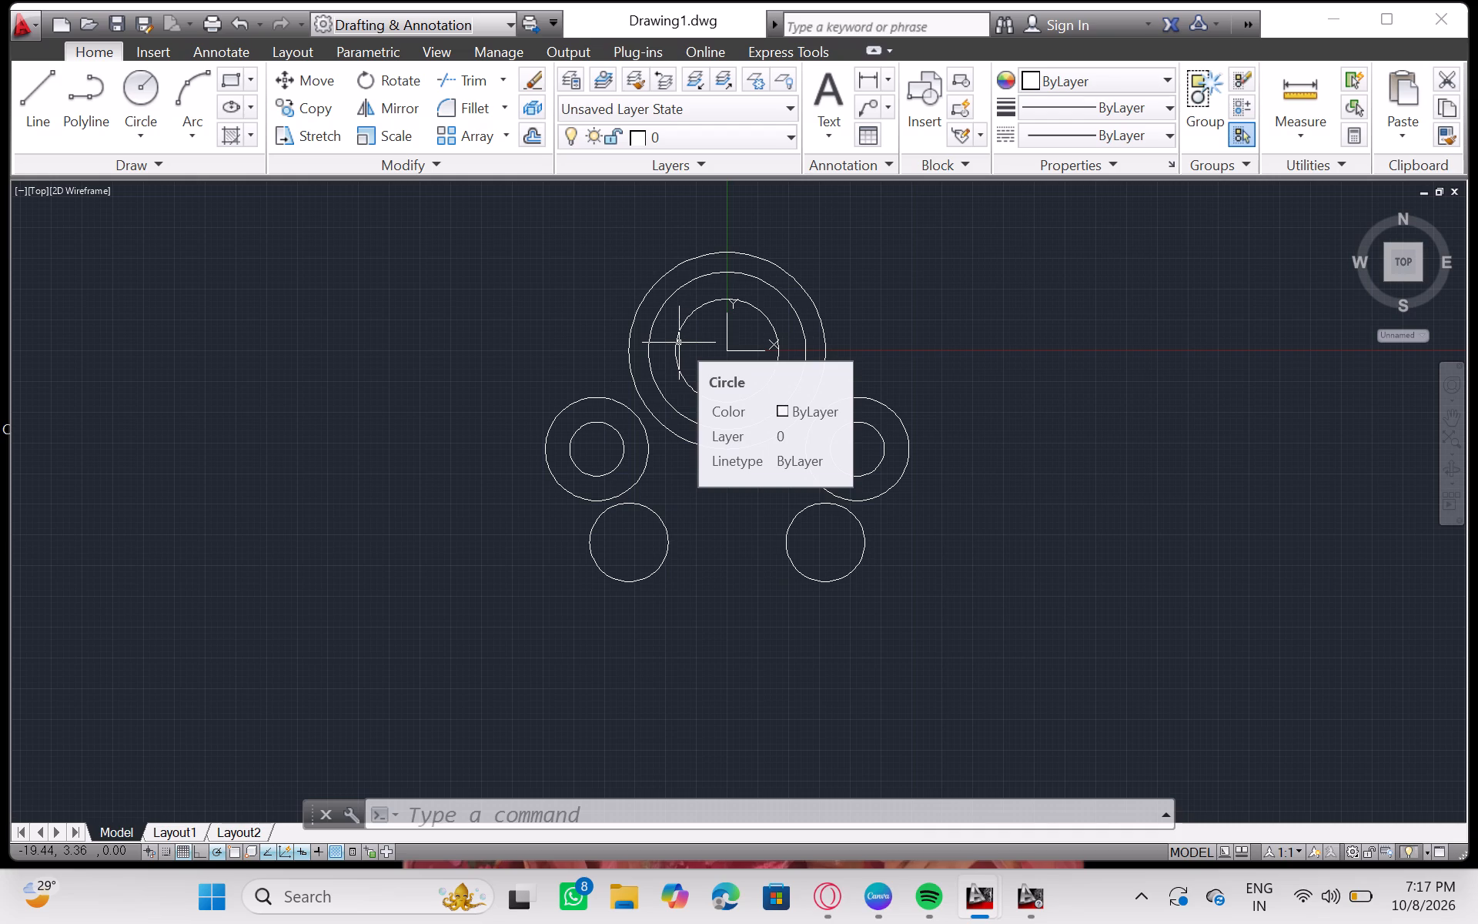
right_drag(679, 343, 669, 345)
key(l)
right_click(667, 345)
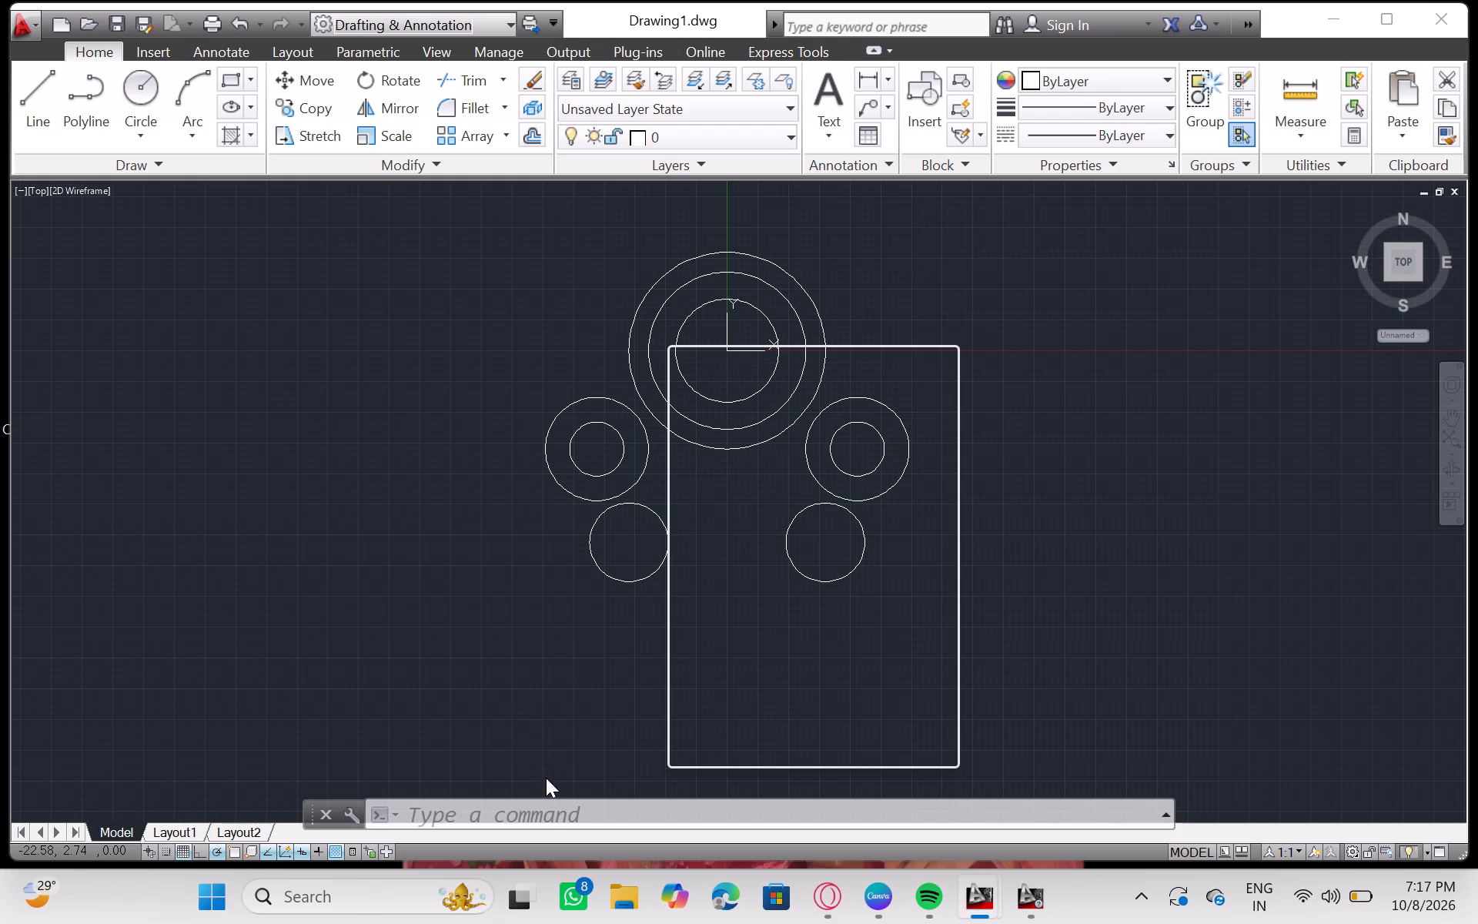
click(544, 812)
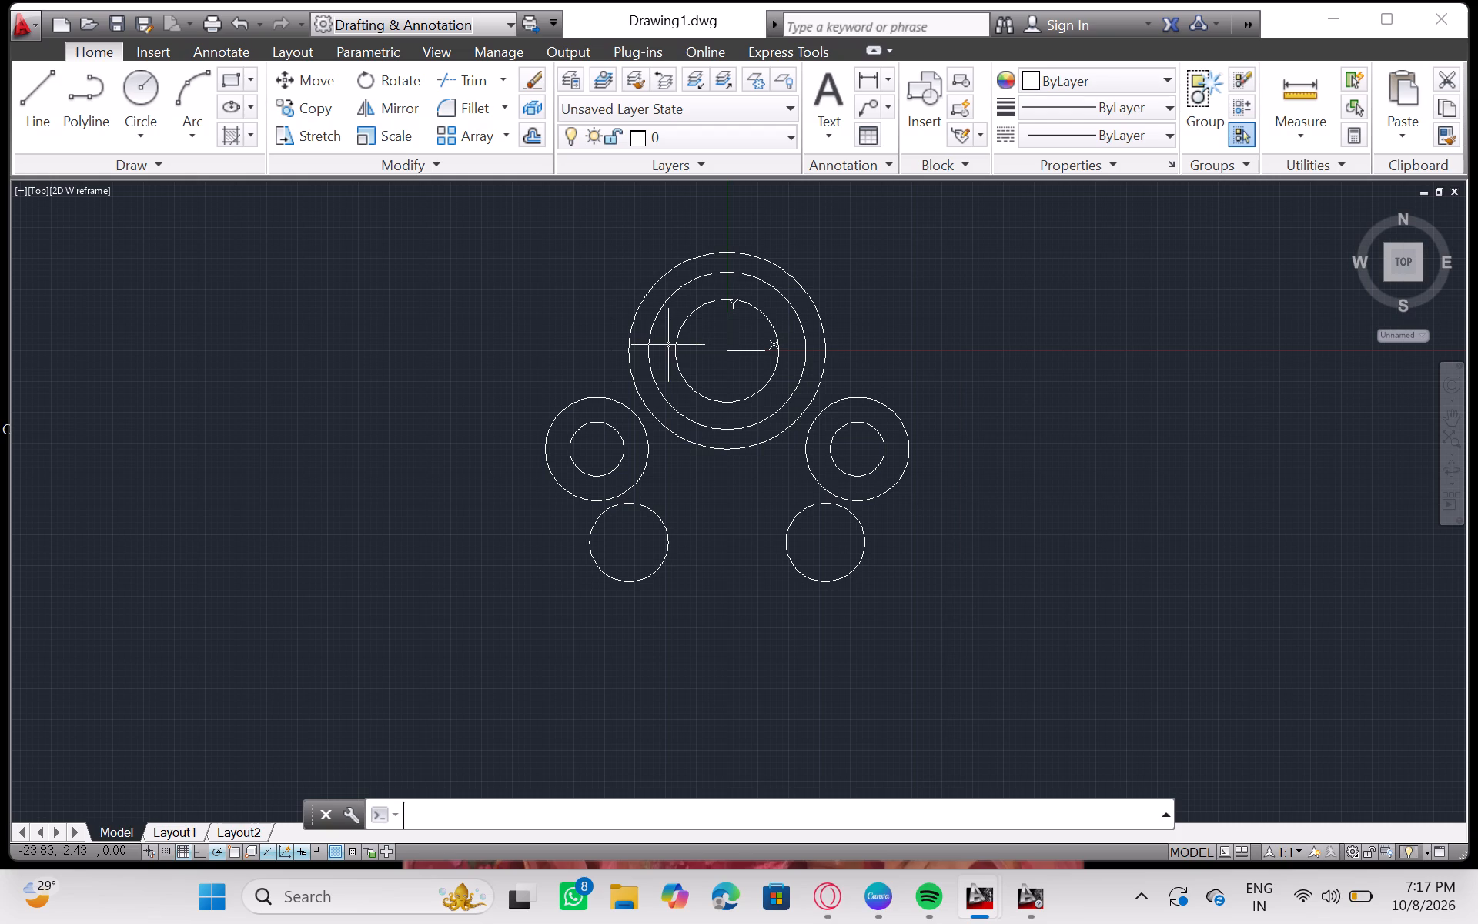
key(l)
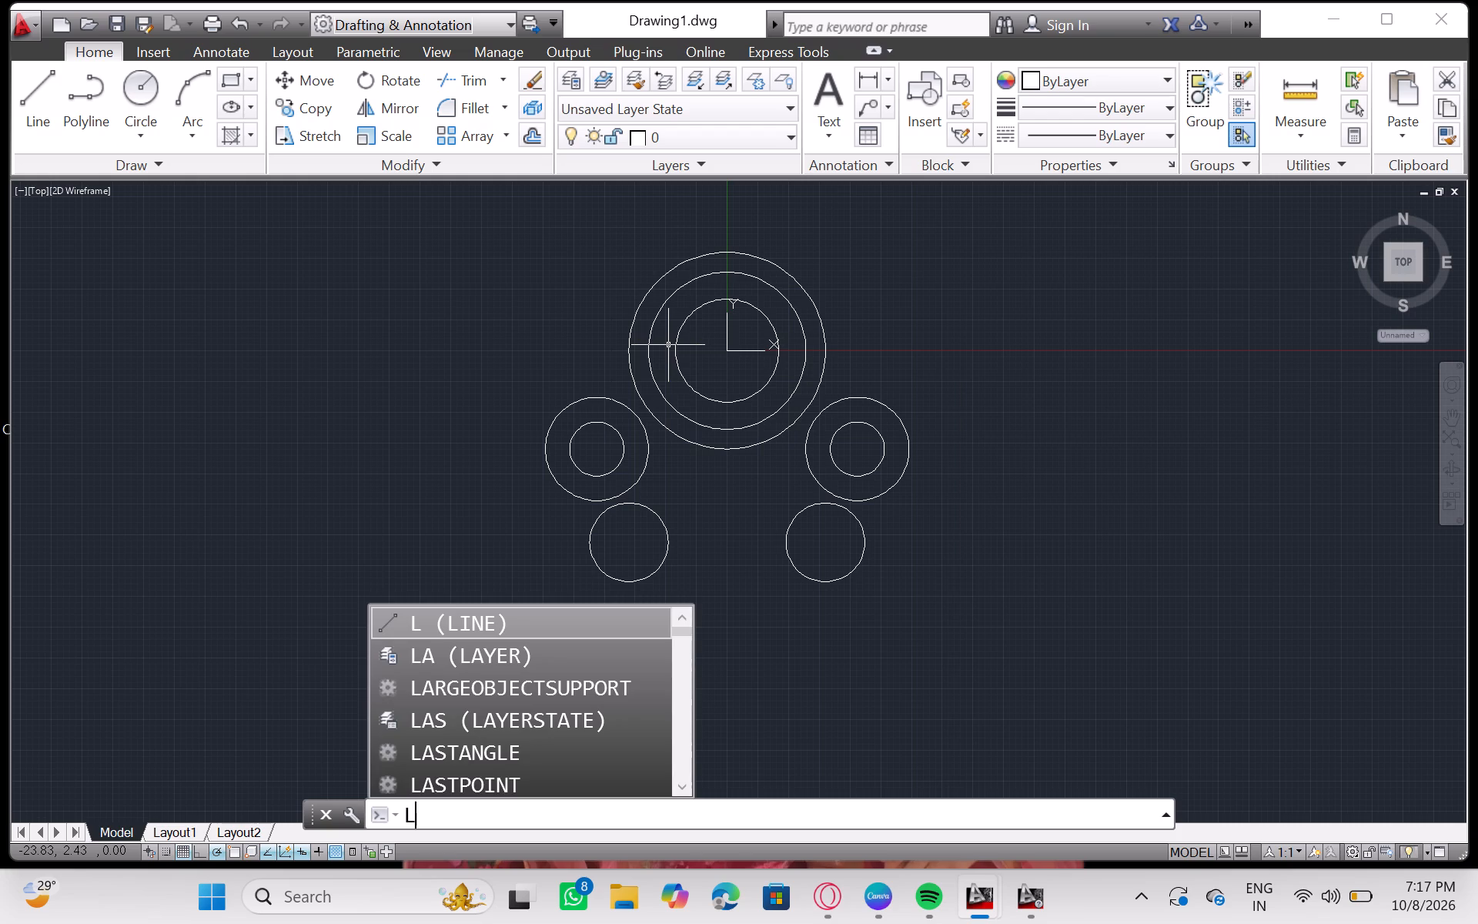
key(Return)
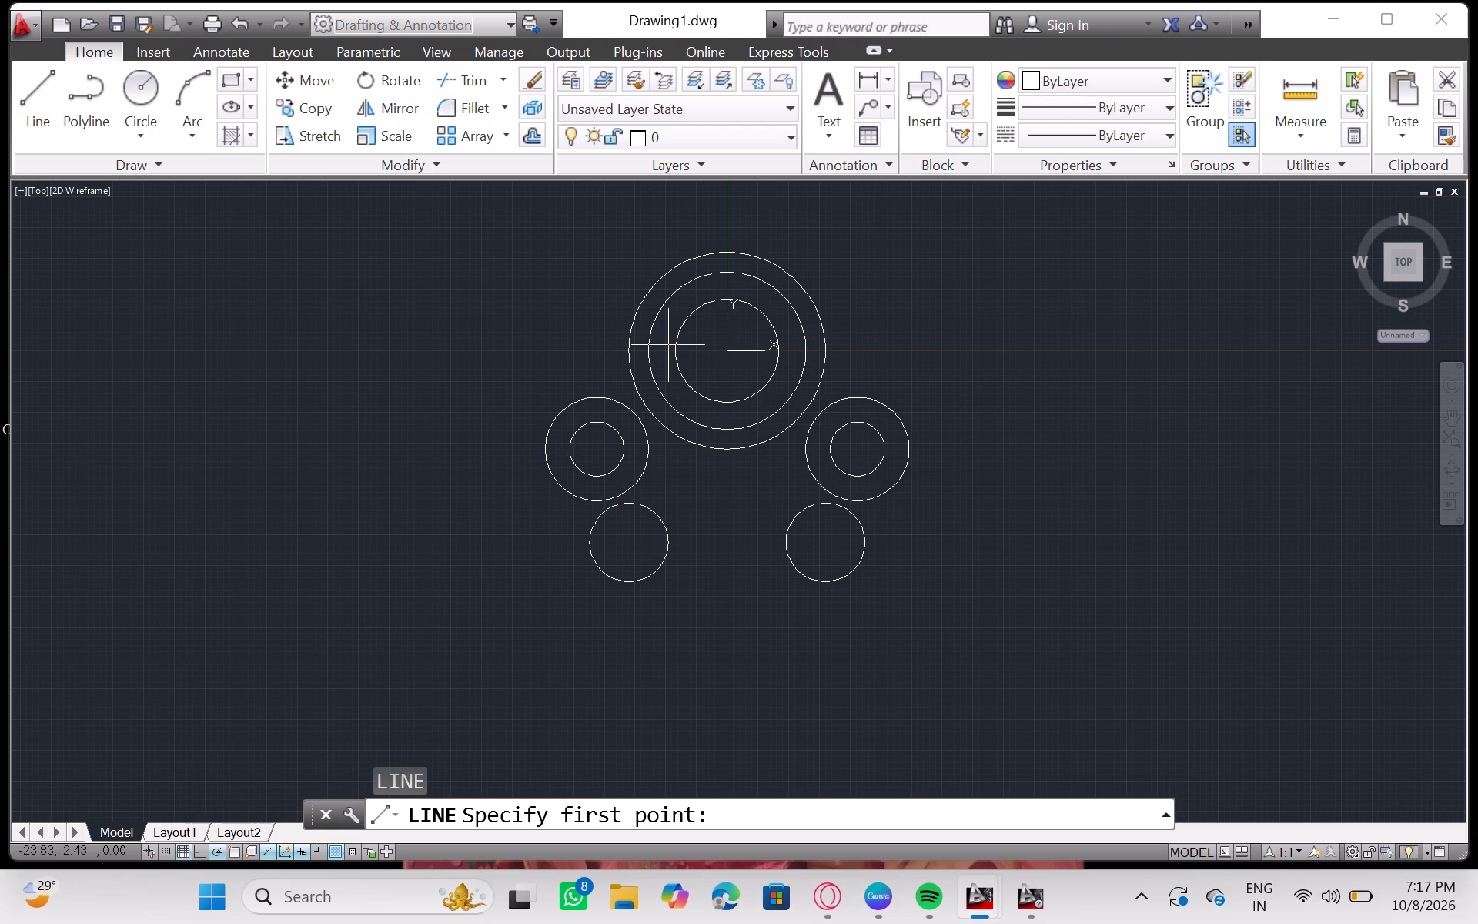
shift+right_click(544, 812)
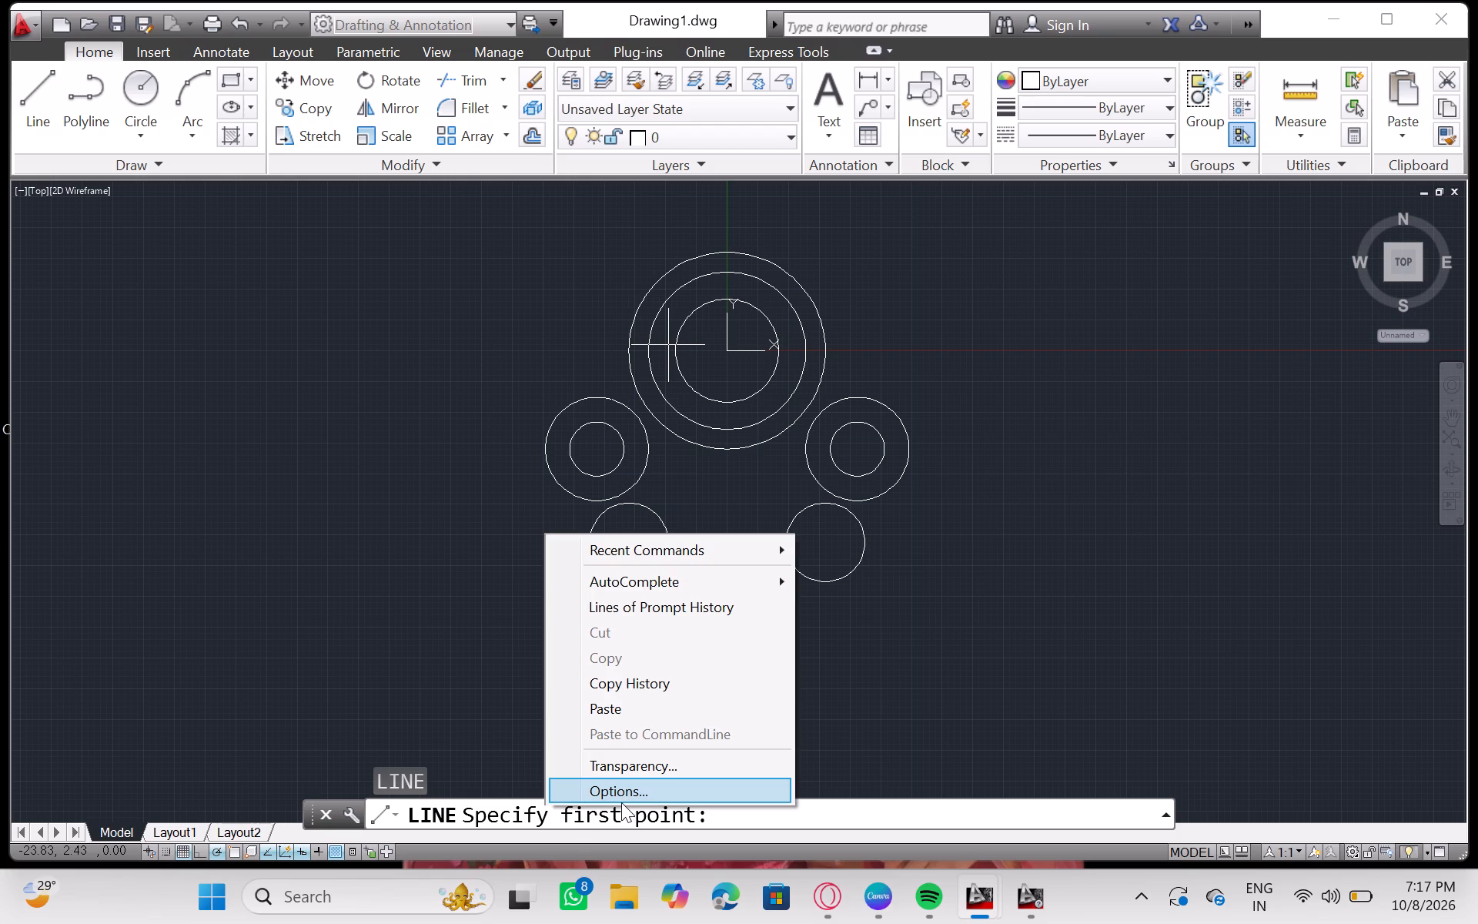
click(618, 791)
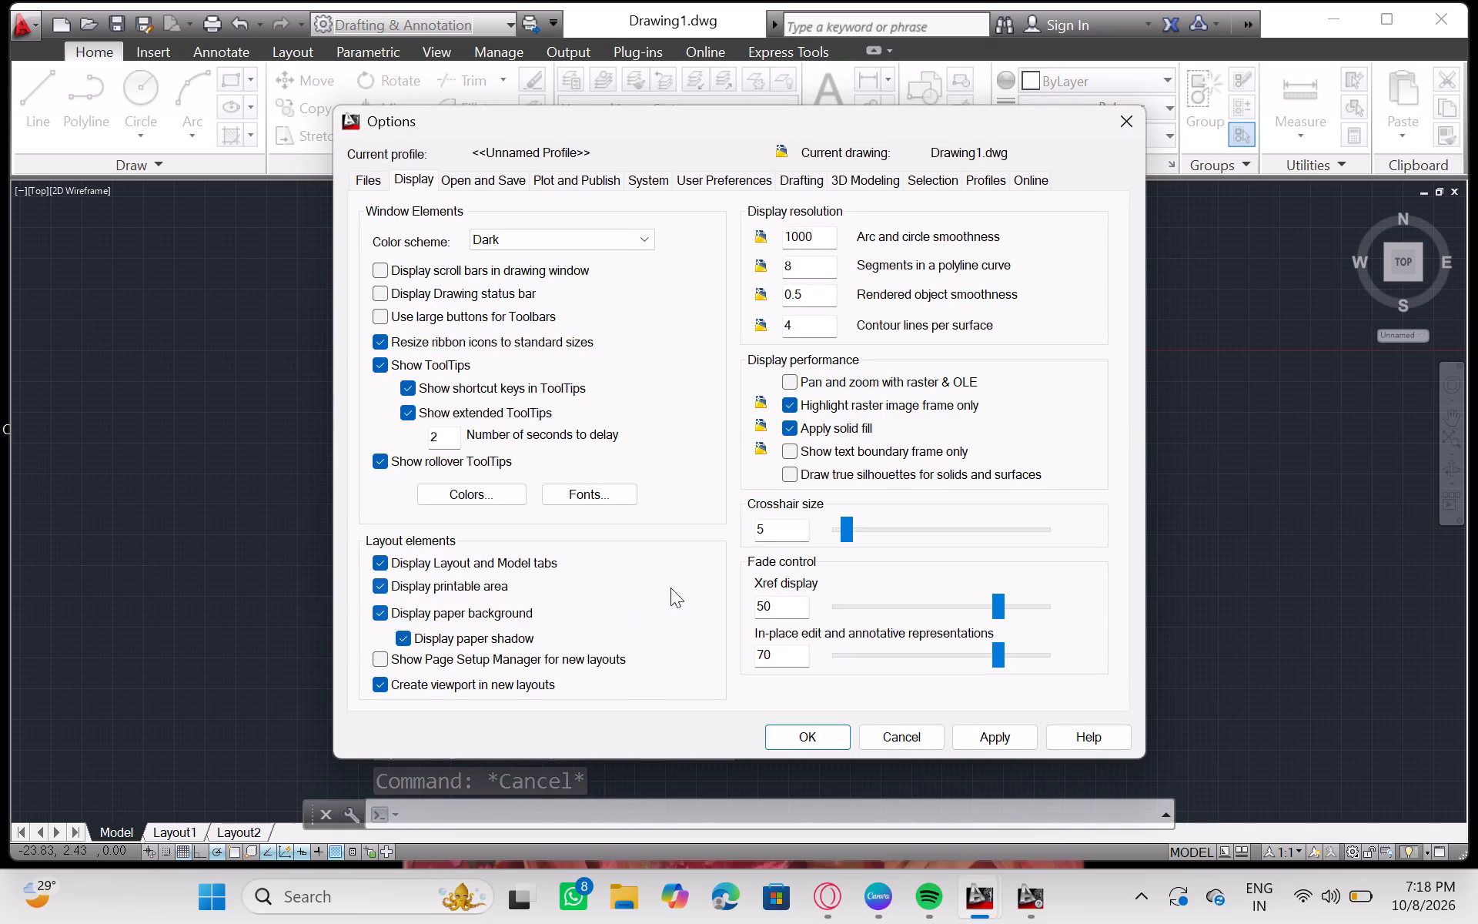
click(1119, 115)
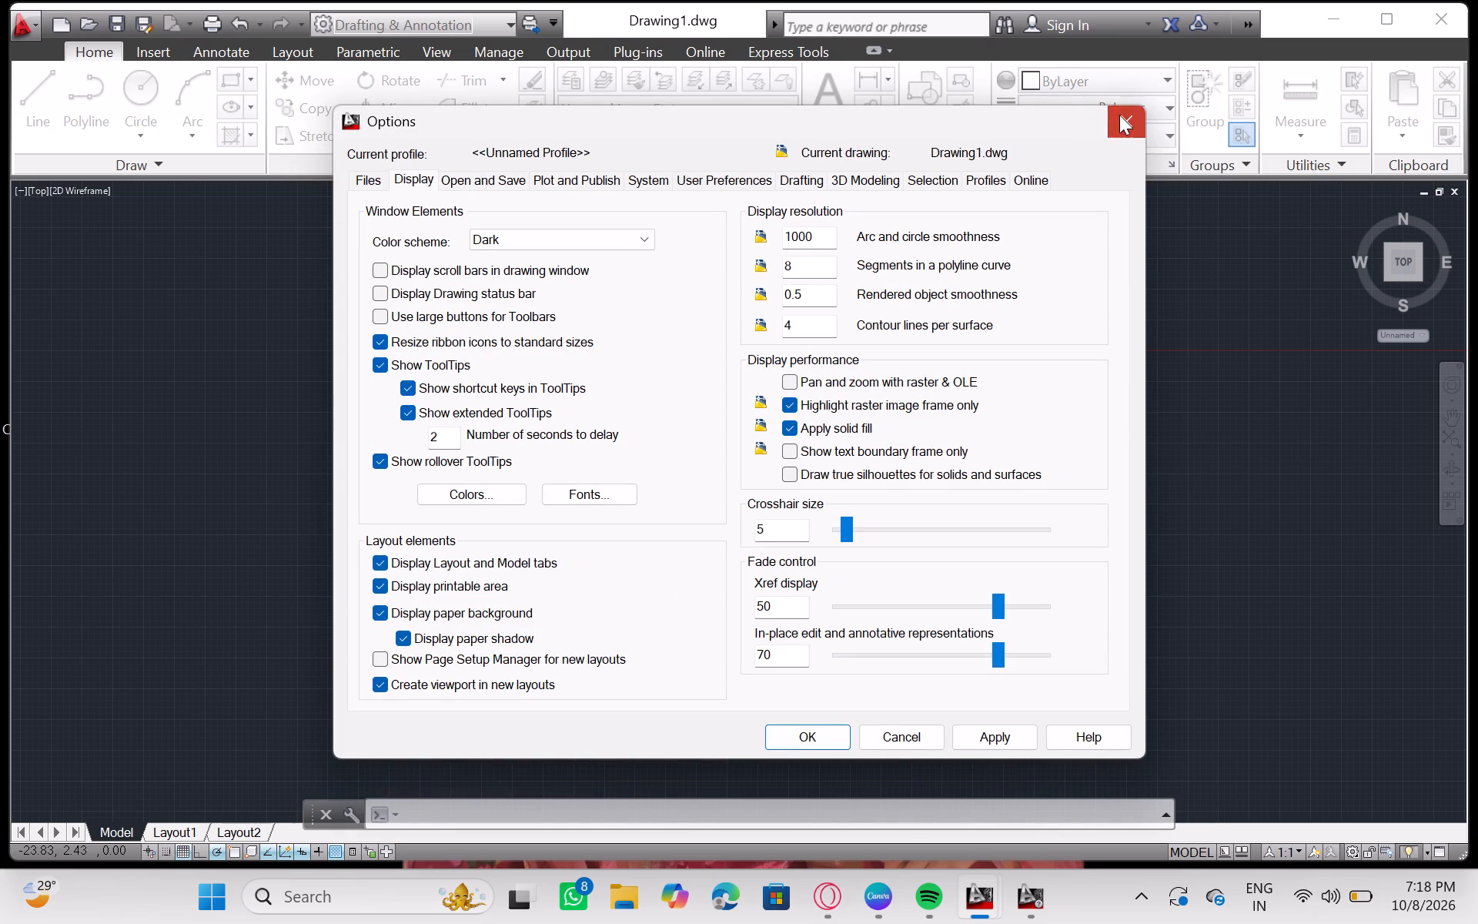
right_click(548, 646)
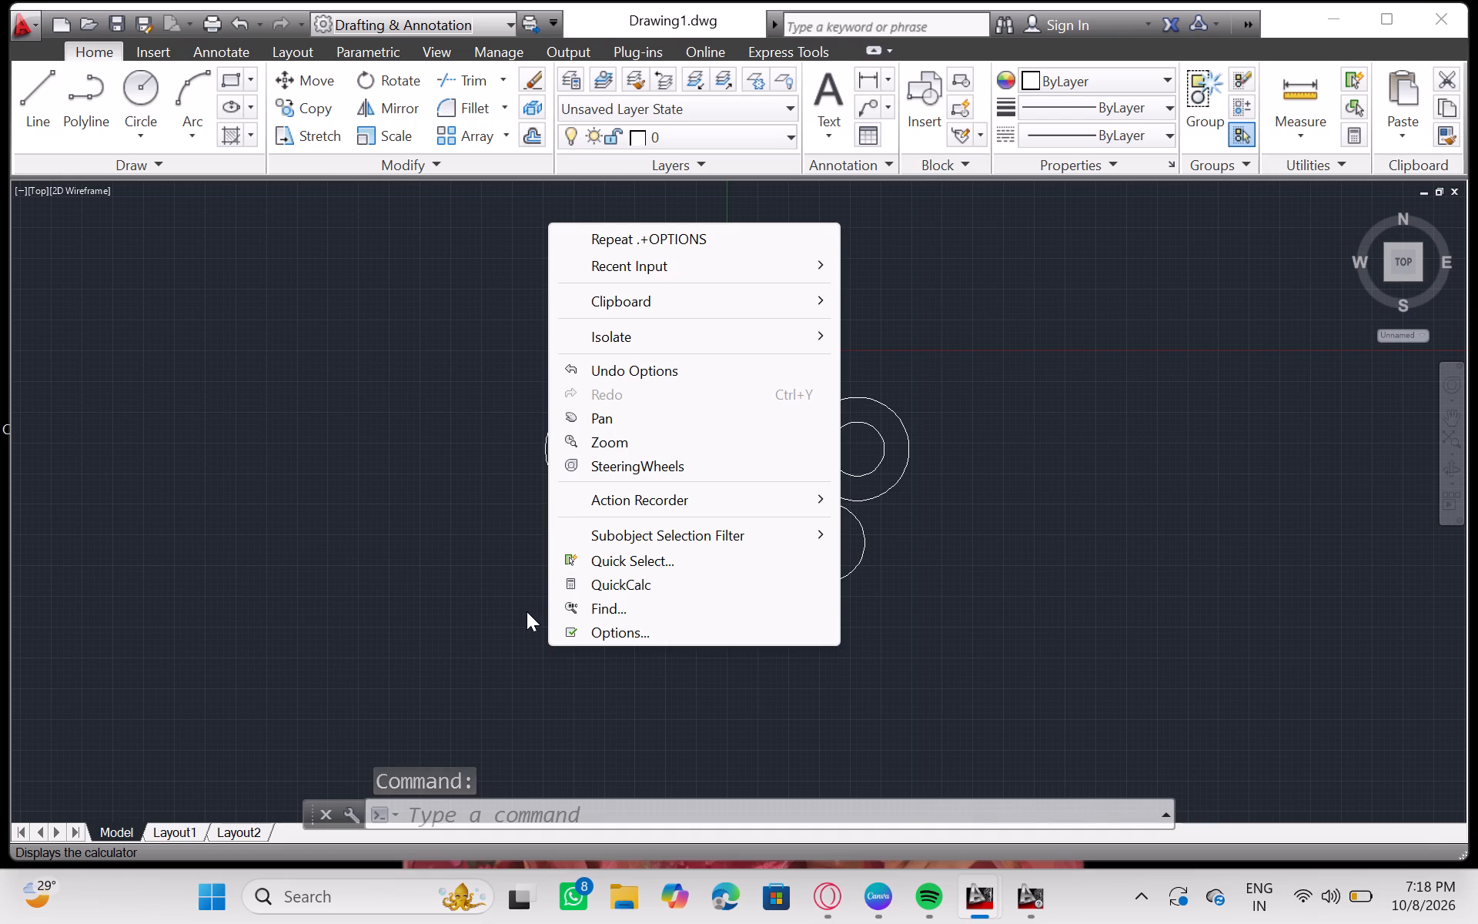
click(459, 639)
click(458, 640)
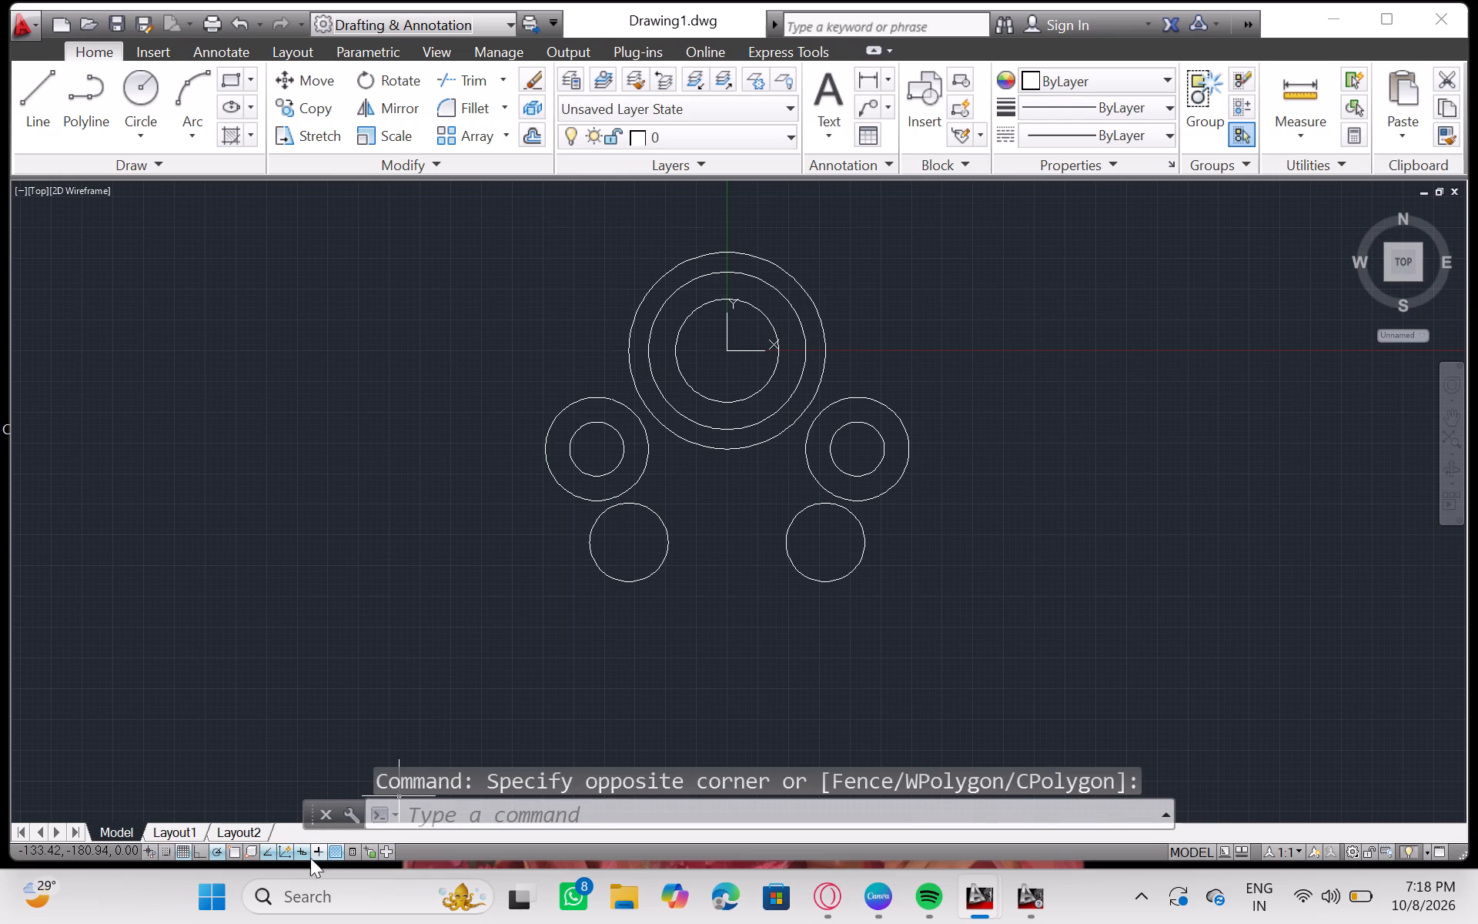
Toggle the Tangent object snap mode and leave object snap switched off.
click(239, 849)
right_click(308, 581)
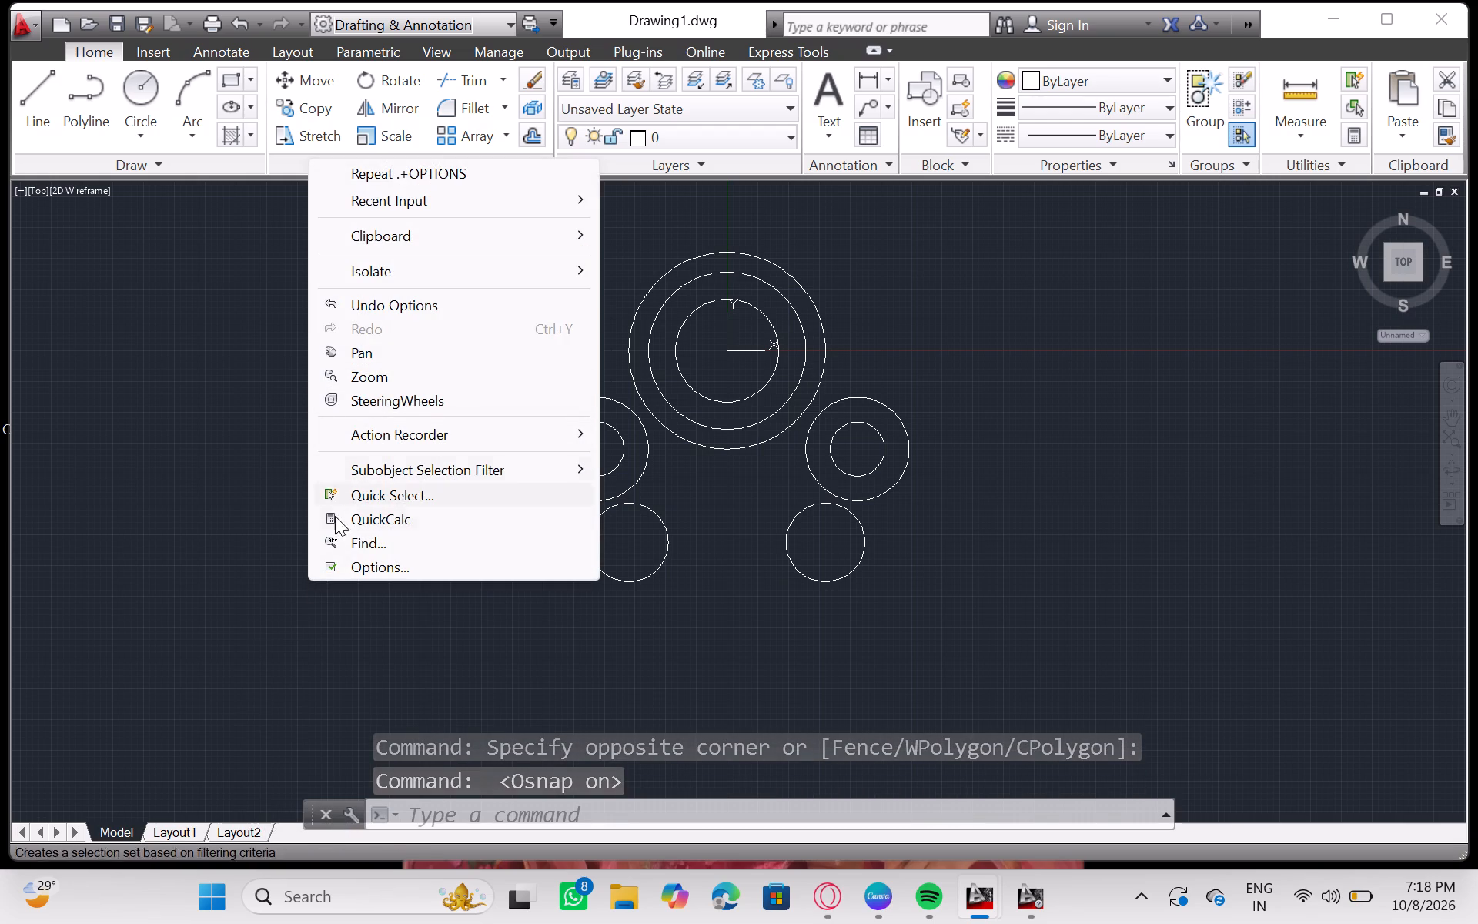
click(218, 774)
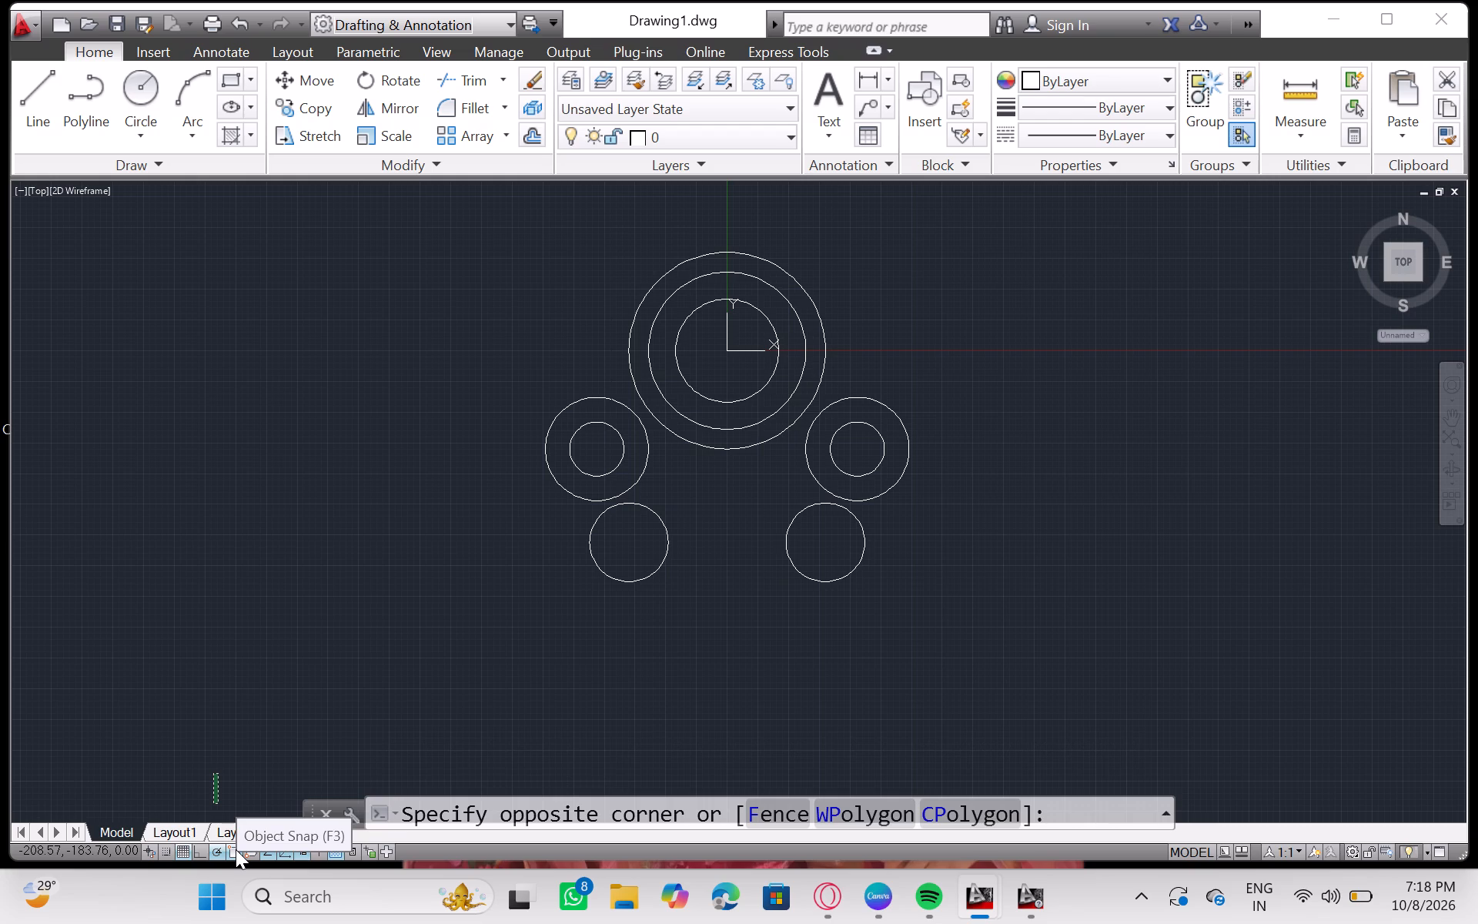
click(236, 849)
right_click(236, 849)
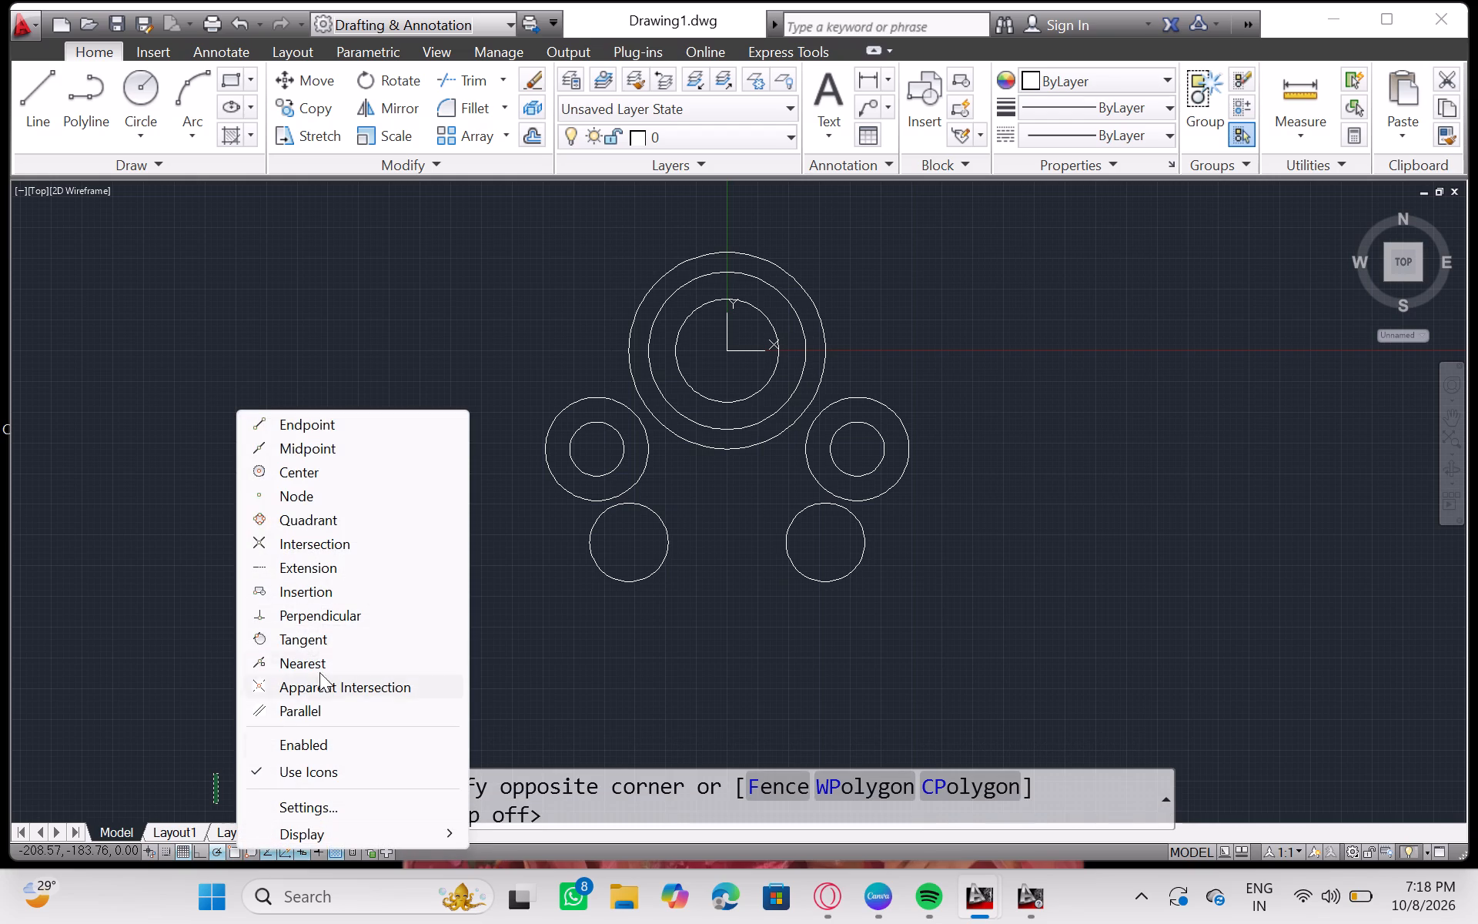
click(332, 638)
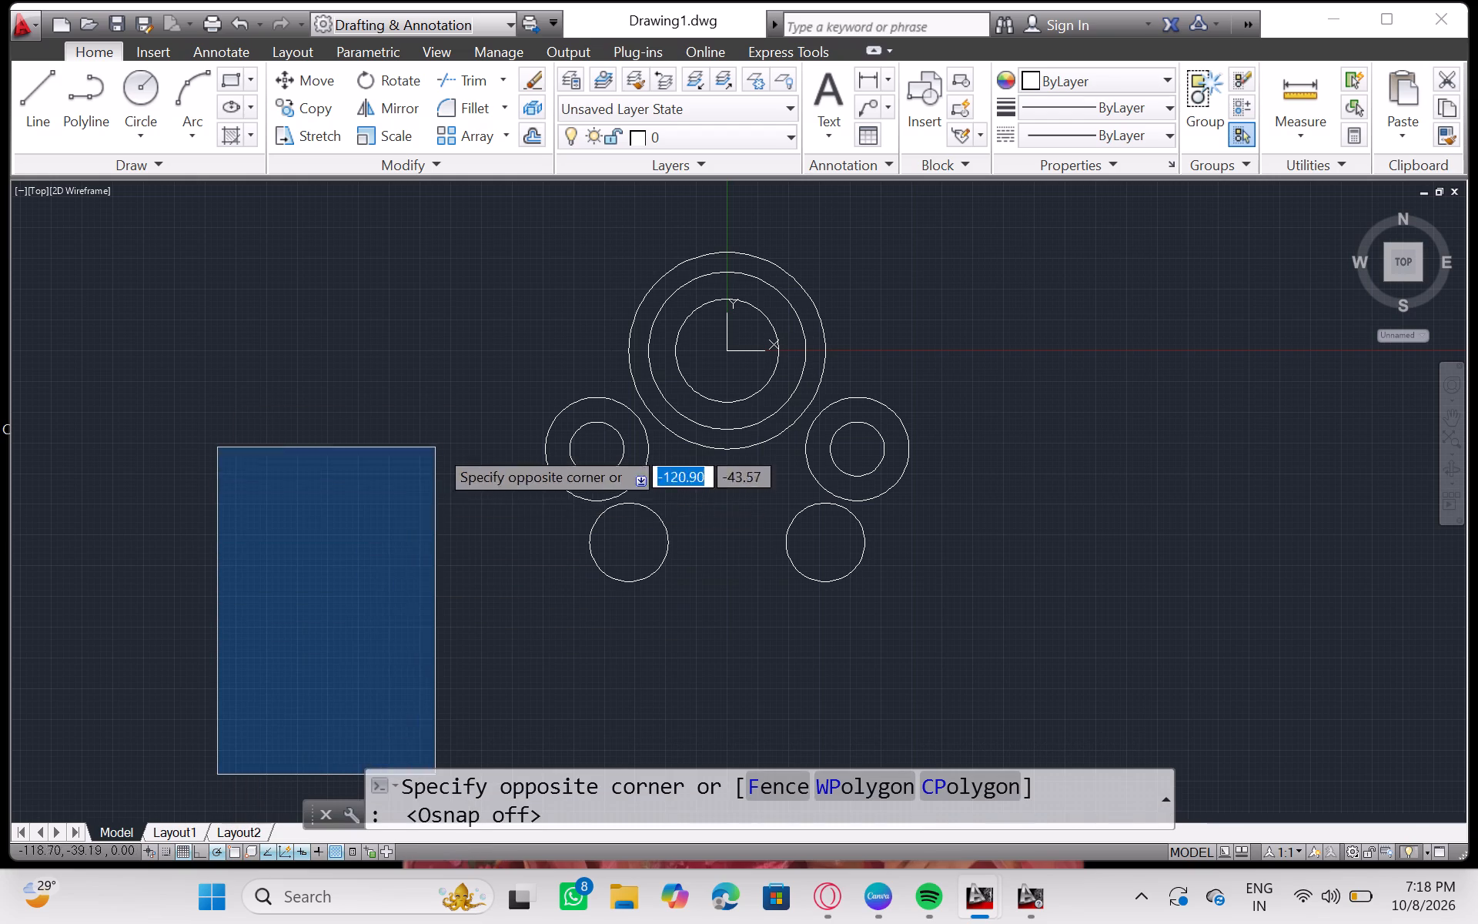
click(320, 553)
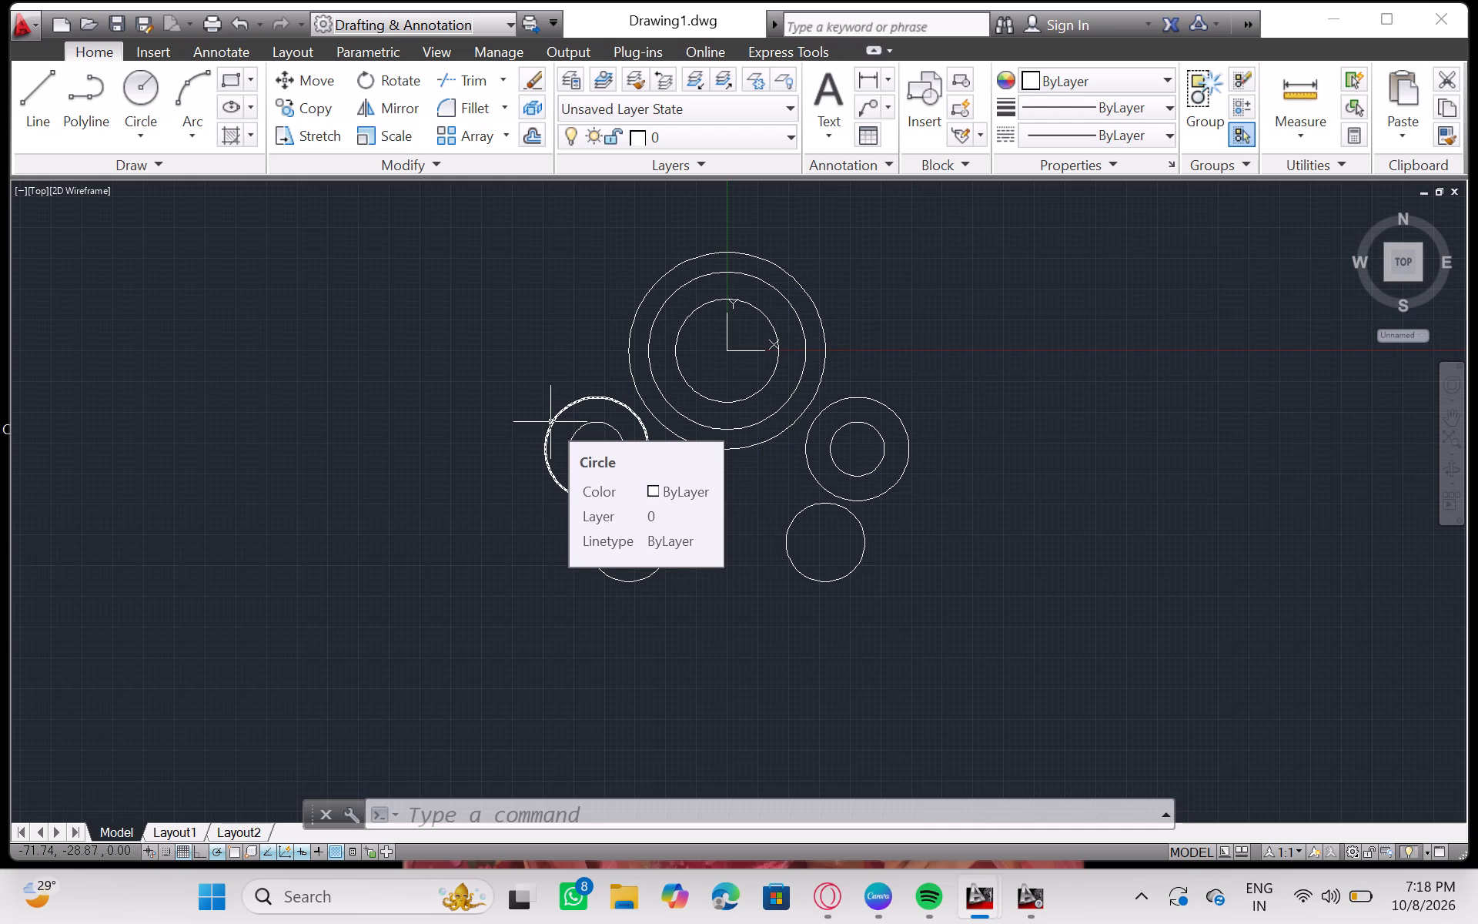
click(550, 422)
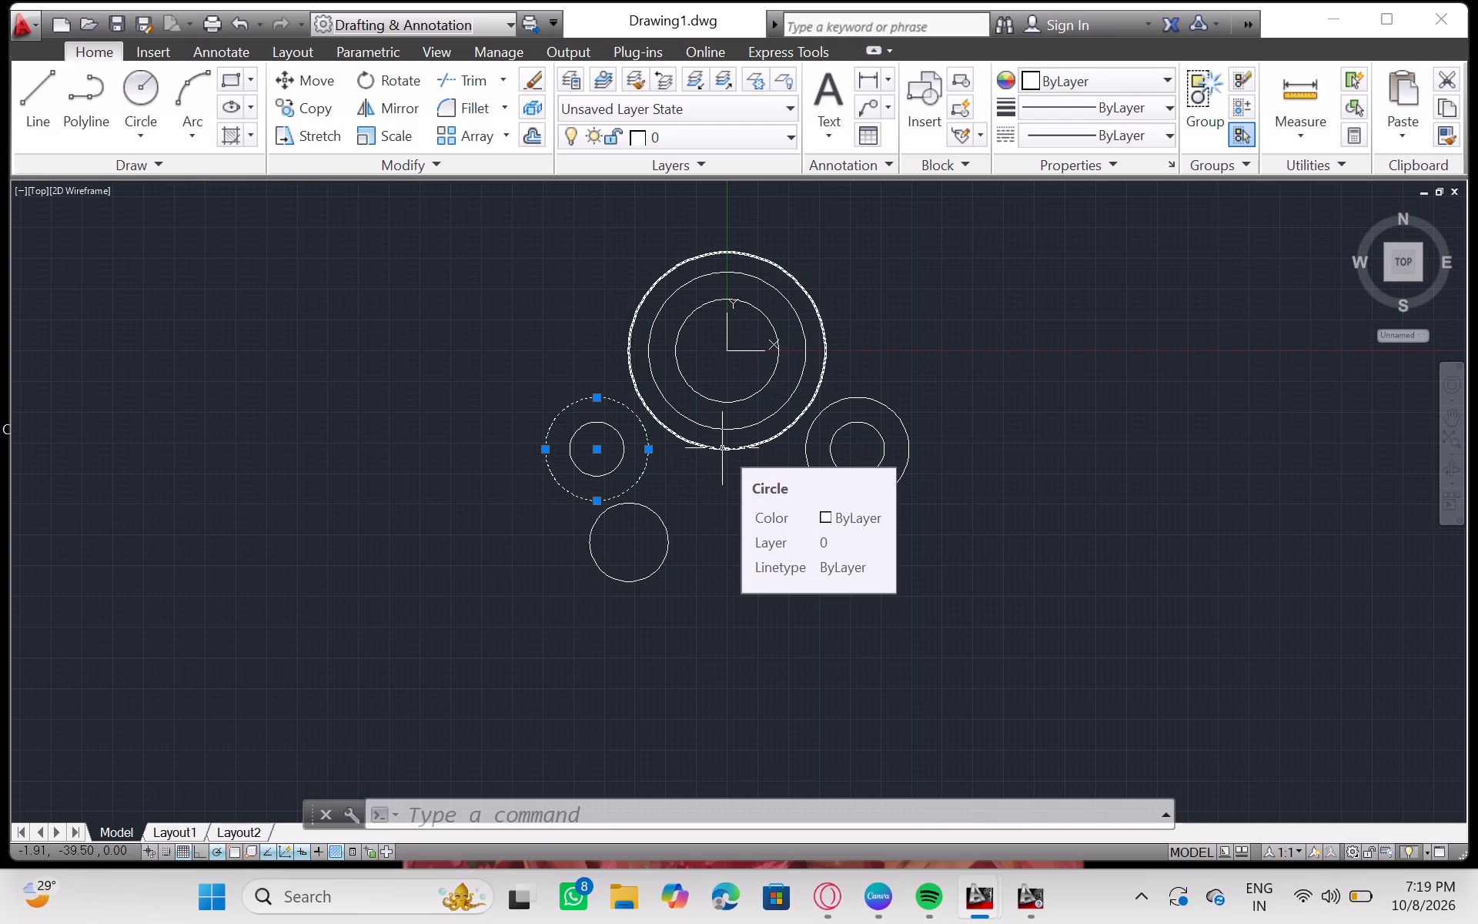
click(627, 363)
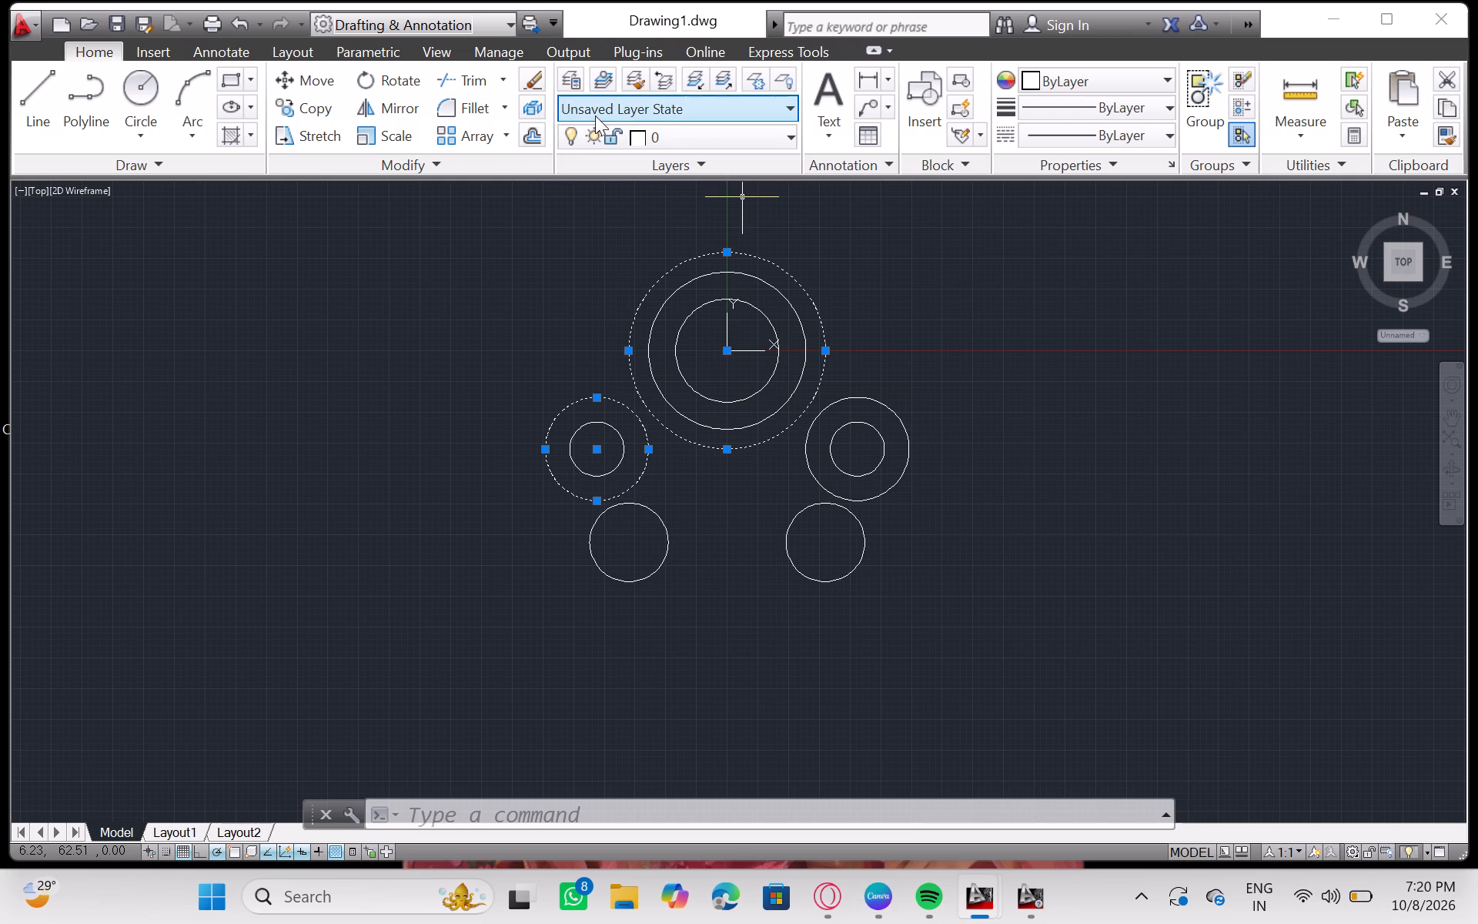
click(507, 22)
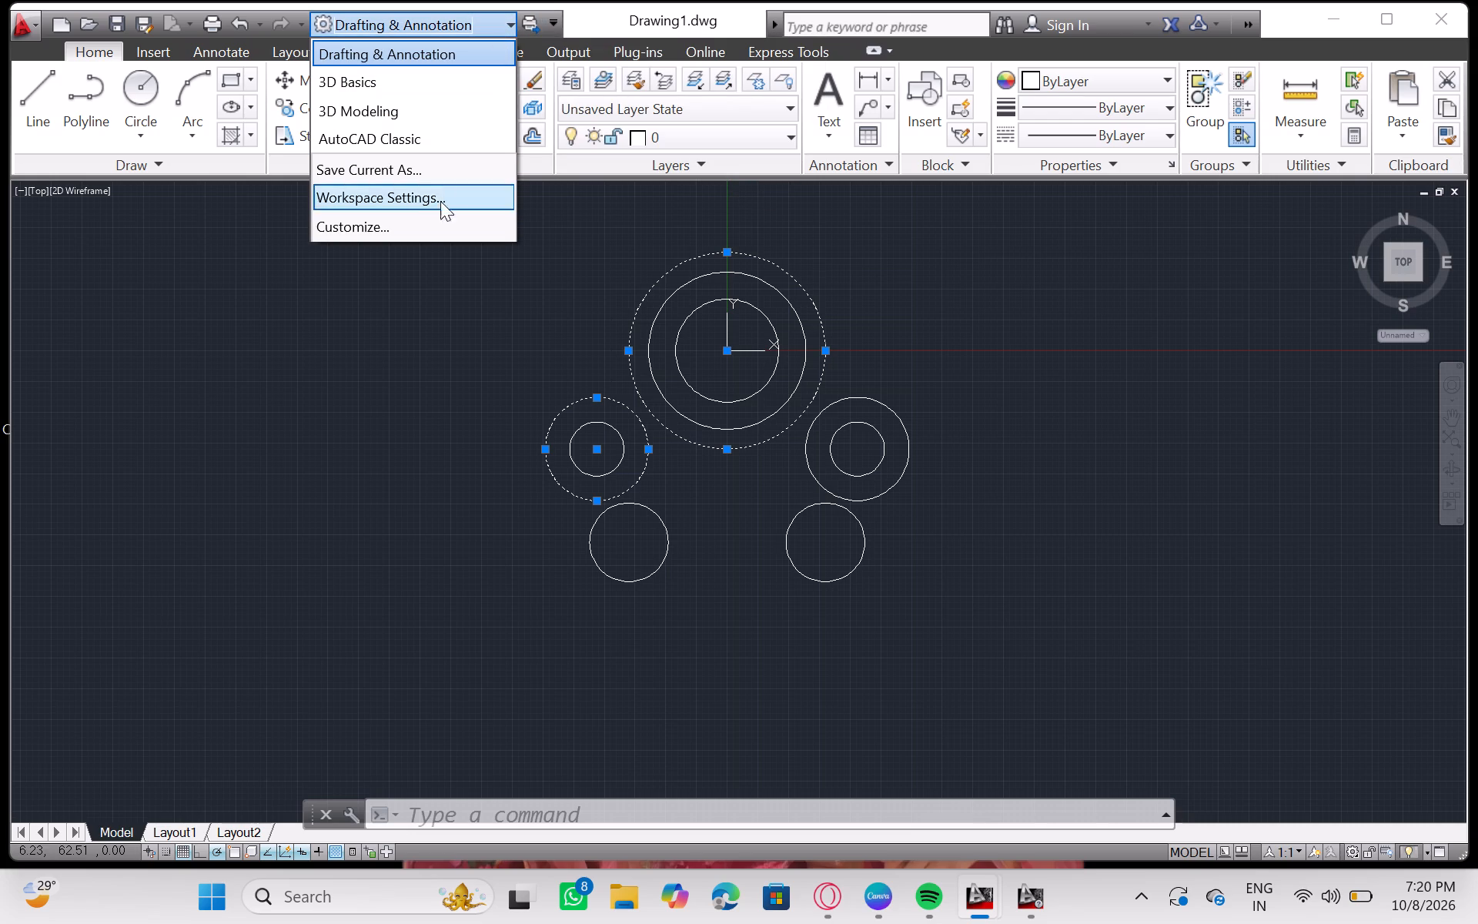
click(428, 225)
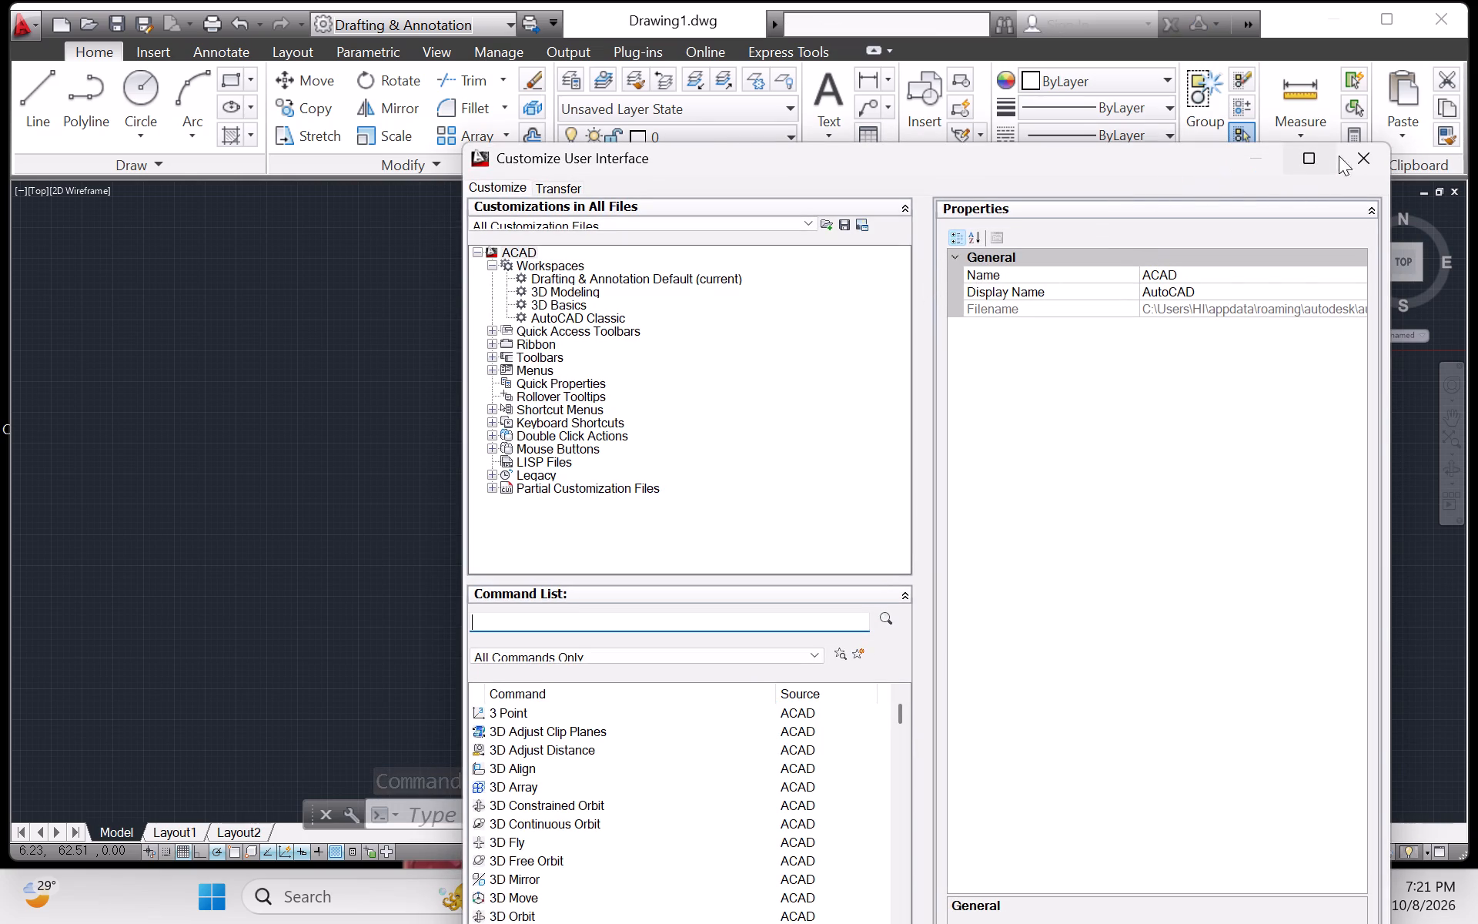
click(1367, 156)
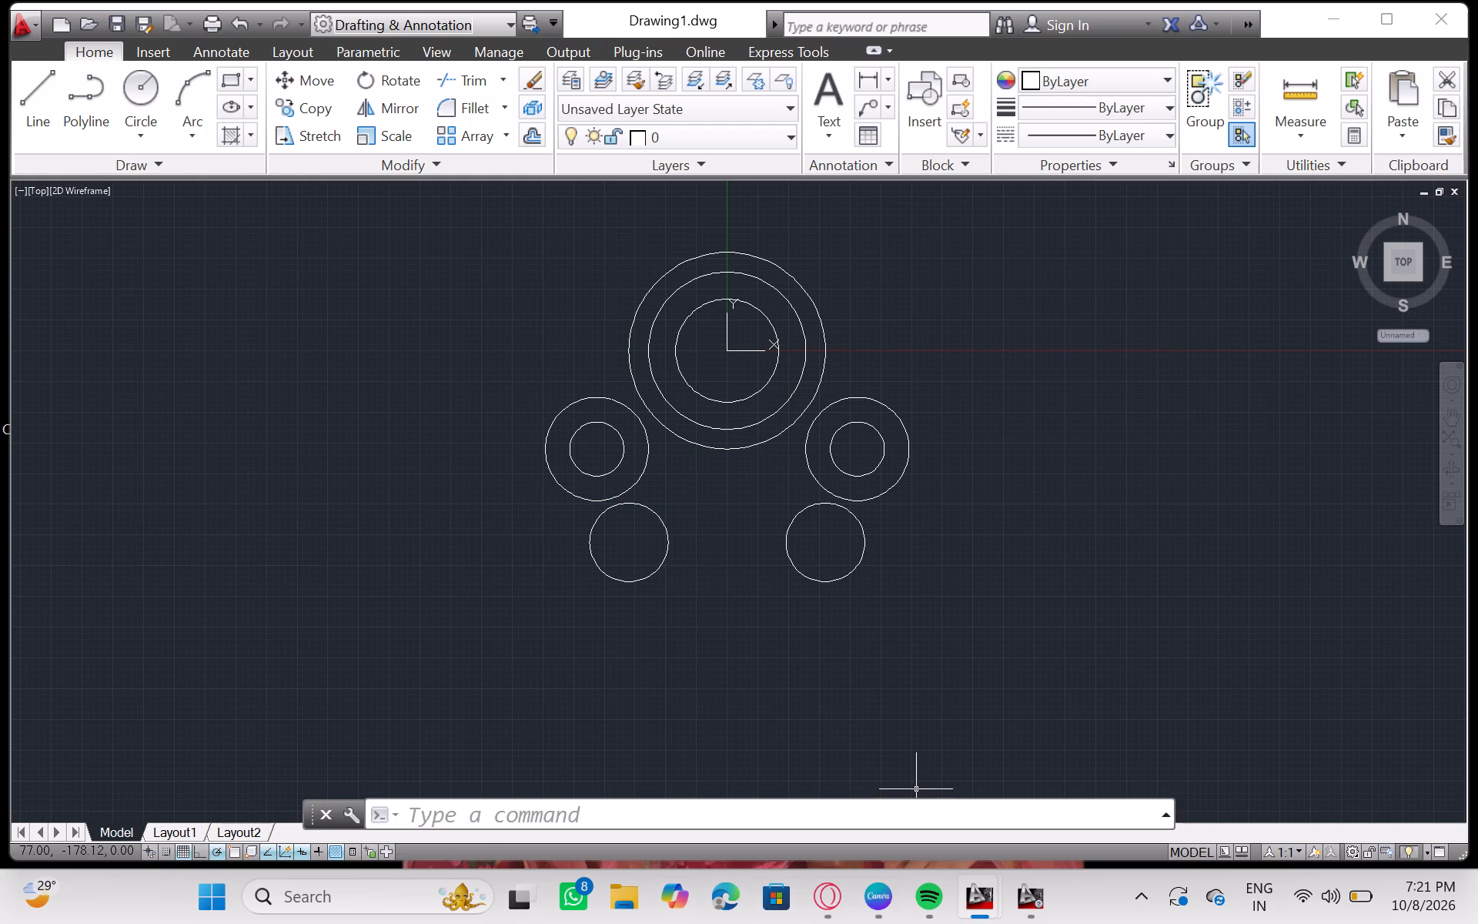
Toggle the Tangent object snap mode again, keeping object snap switched off.
click(235, 846)
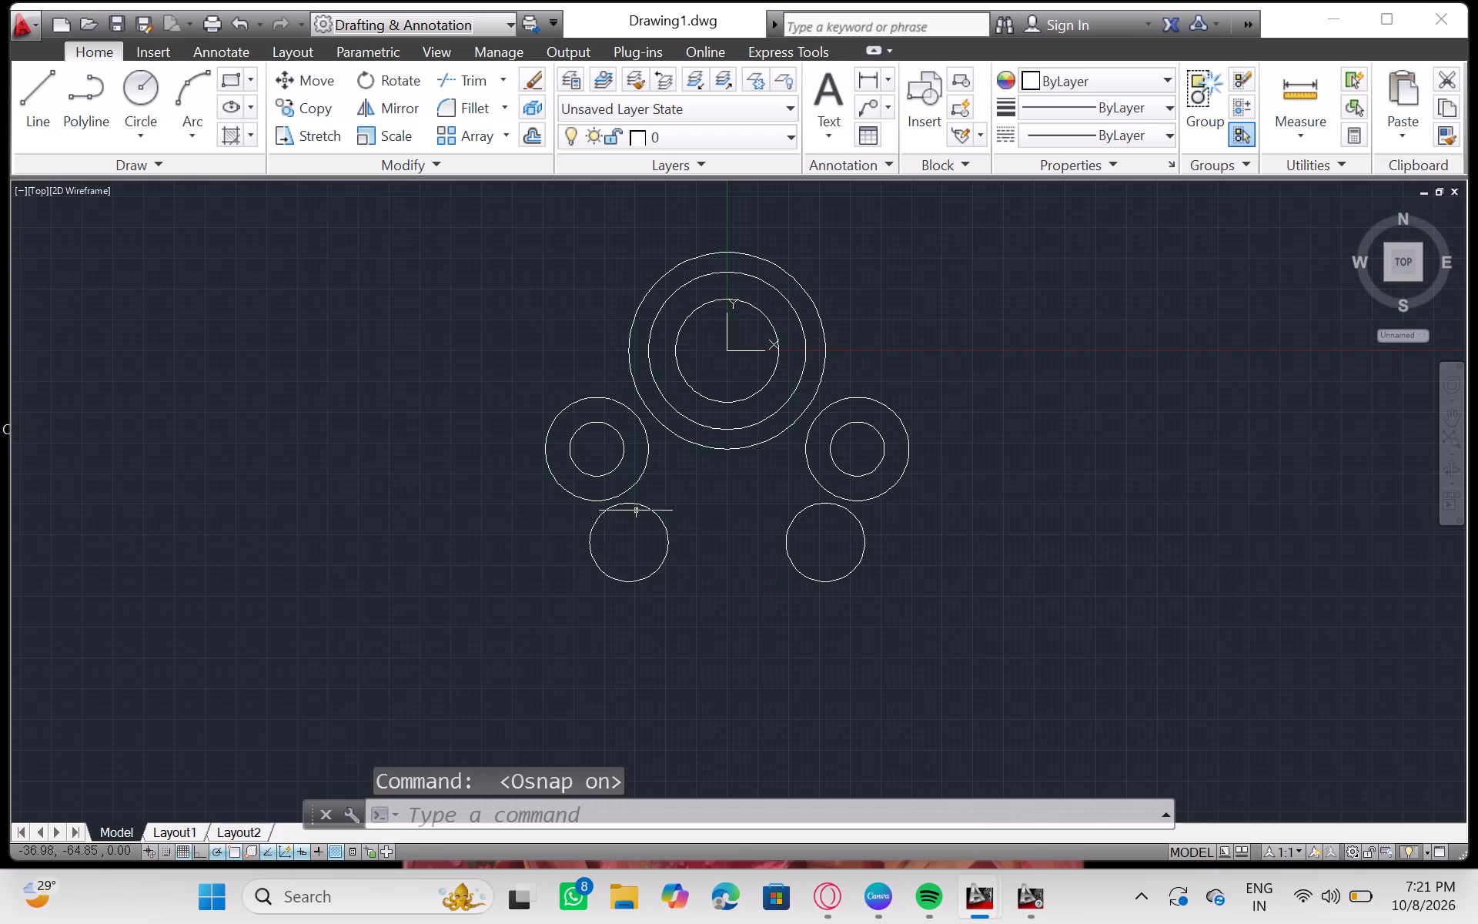
click(233, 850)
right_click(233, 850)
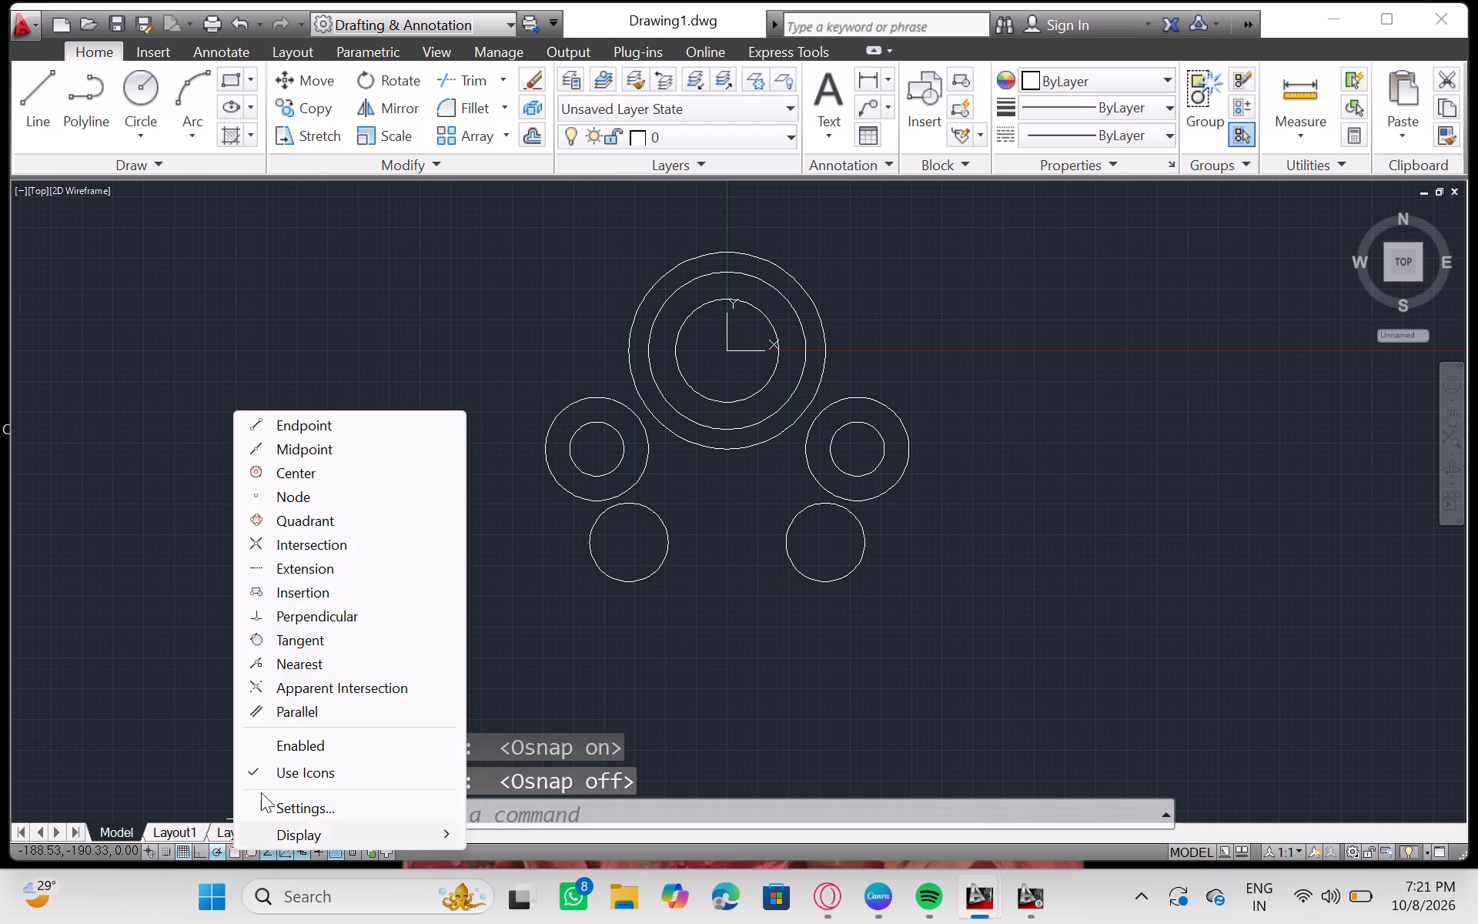
click(313, 639)
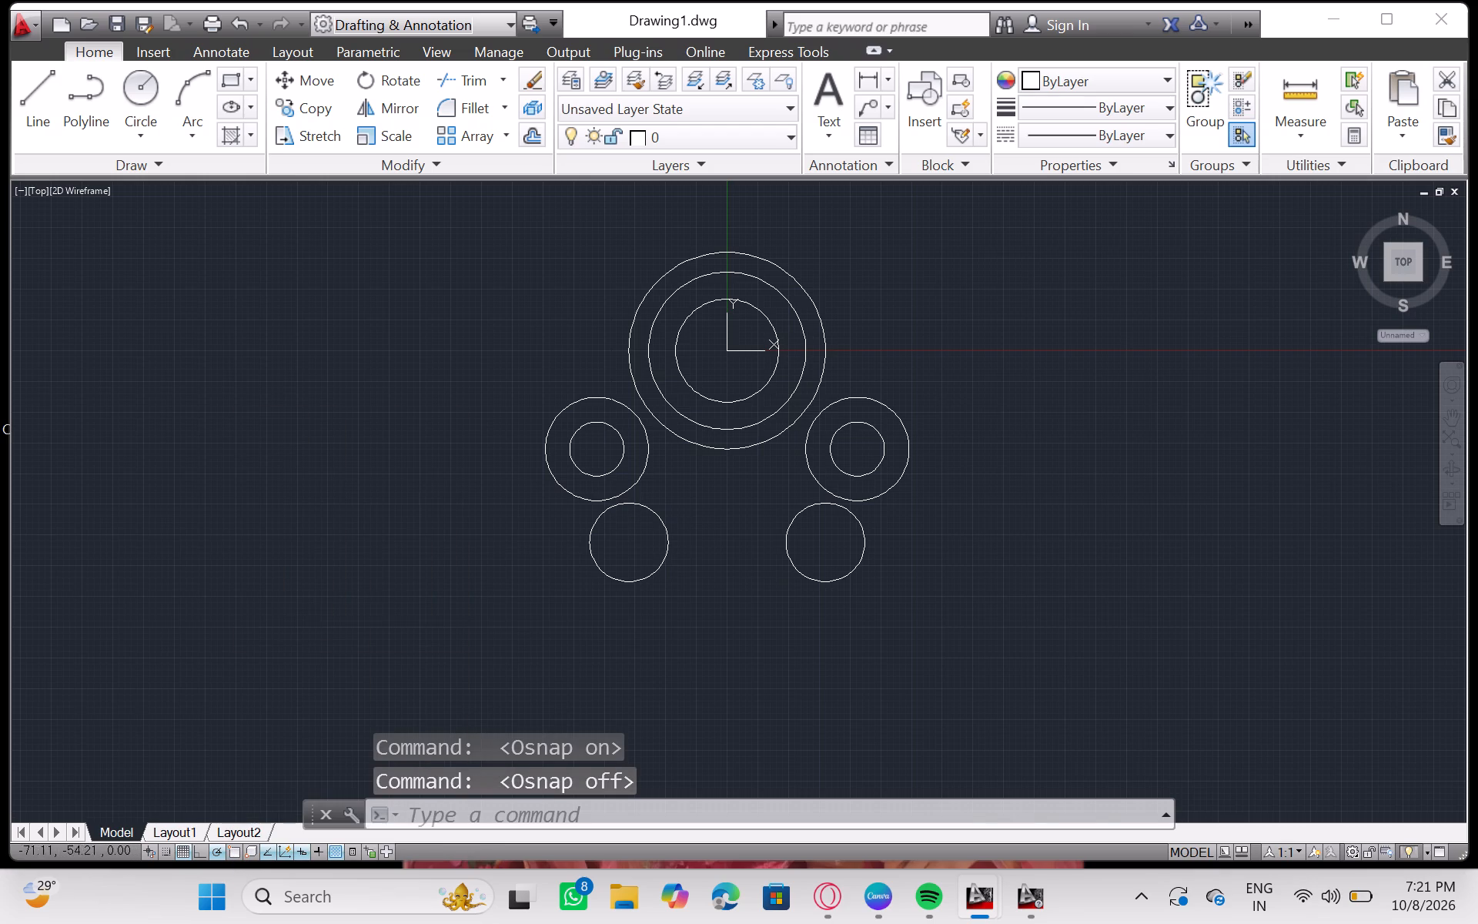
Select the left outer circle and the largest circle around the origin.
click(562, 410)
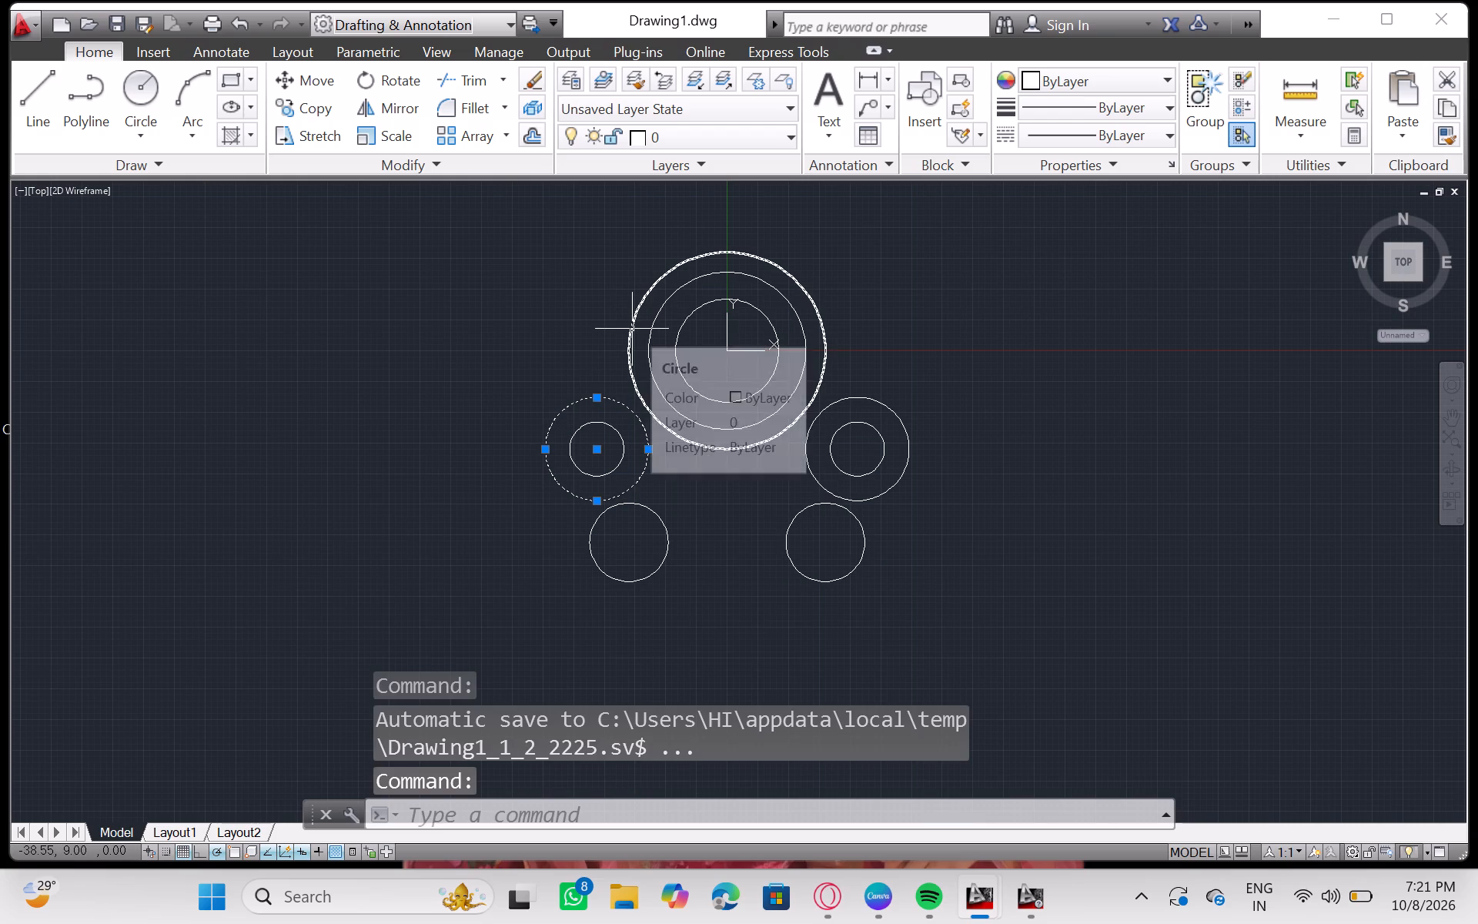
click(632, 325)
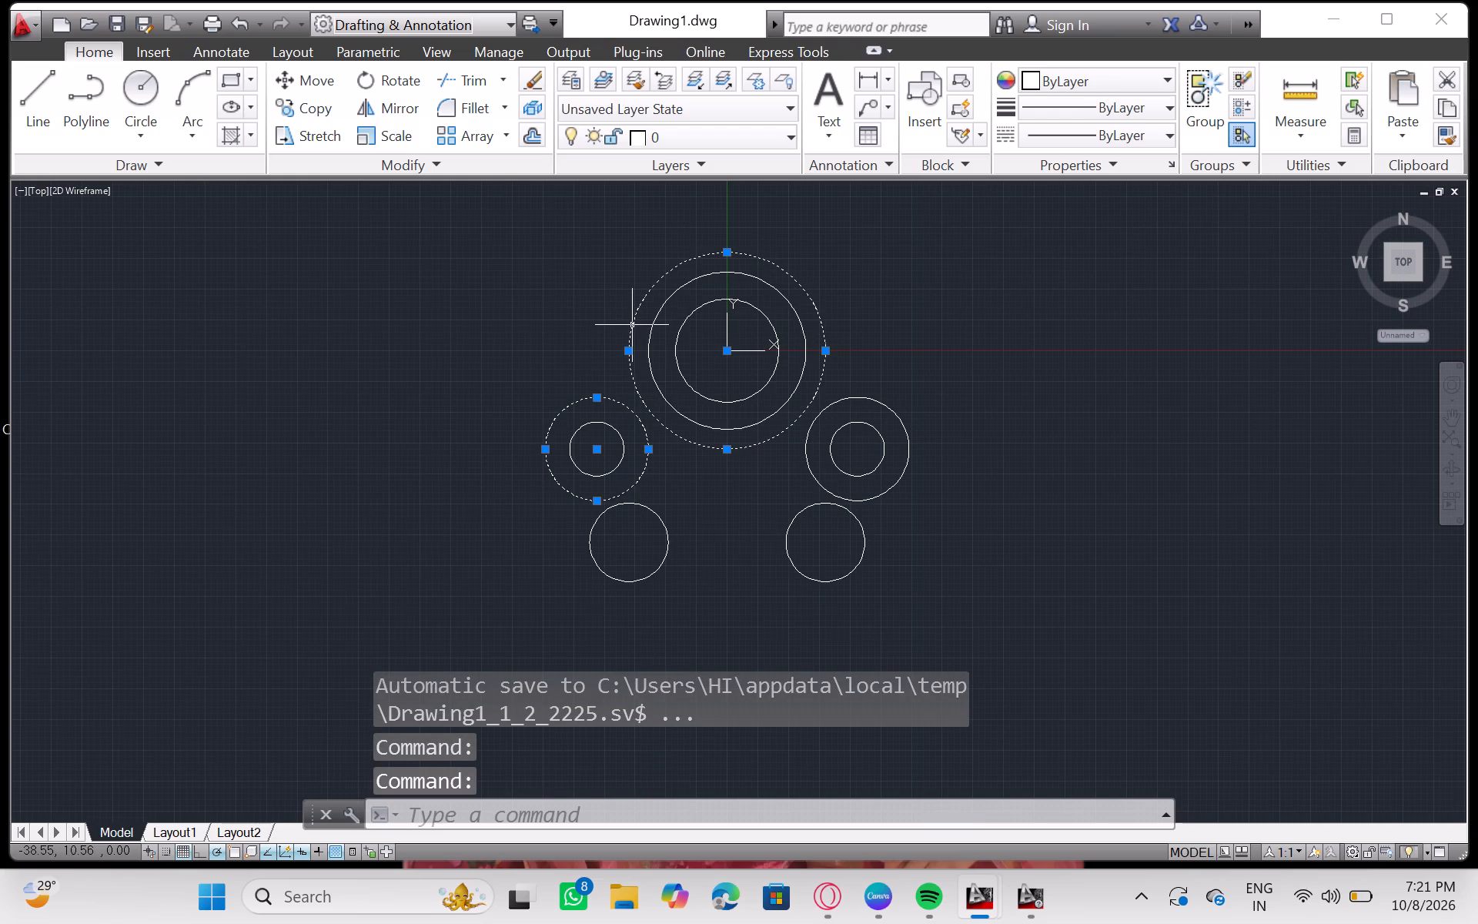
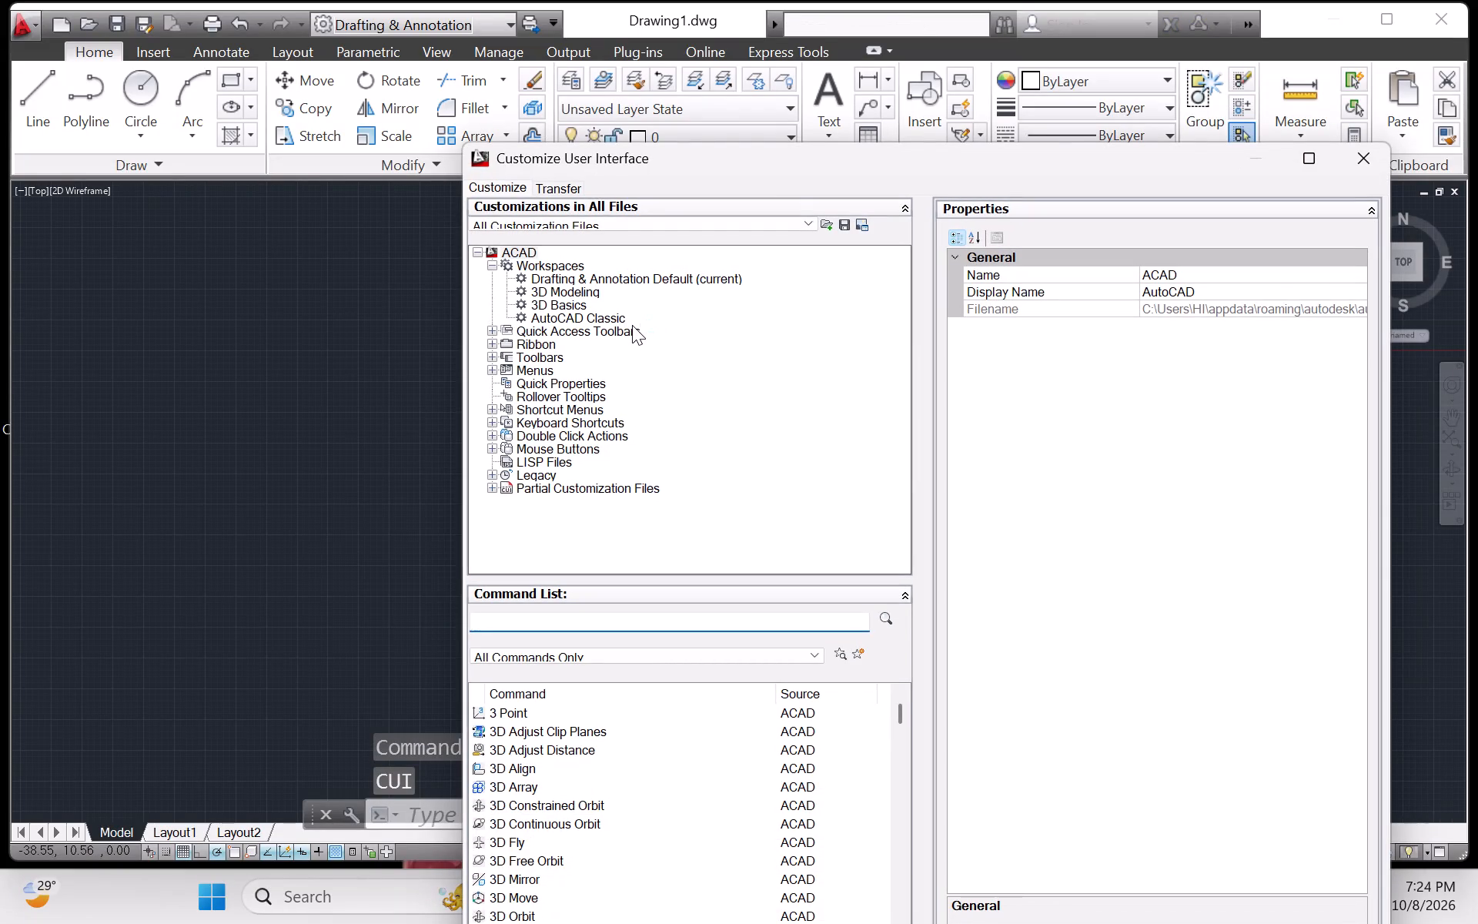
Close the Customize User Interface dialog and return to the drawing.
click(1371, 162)
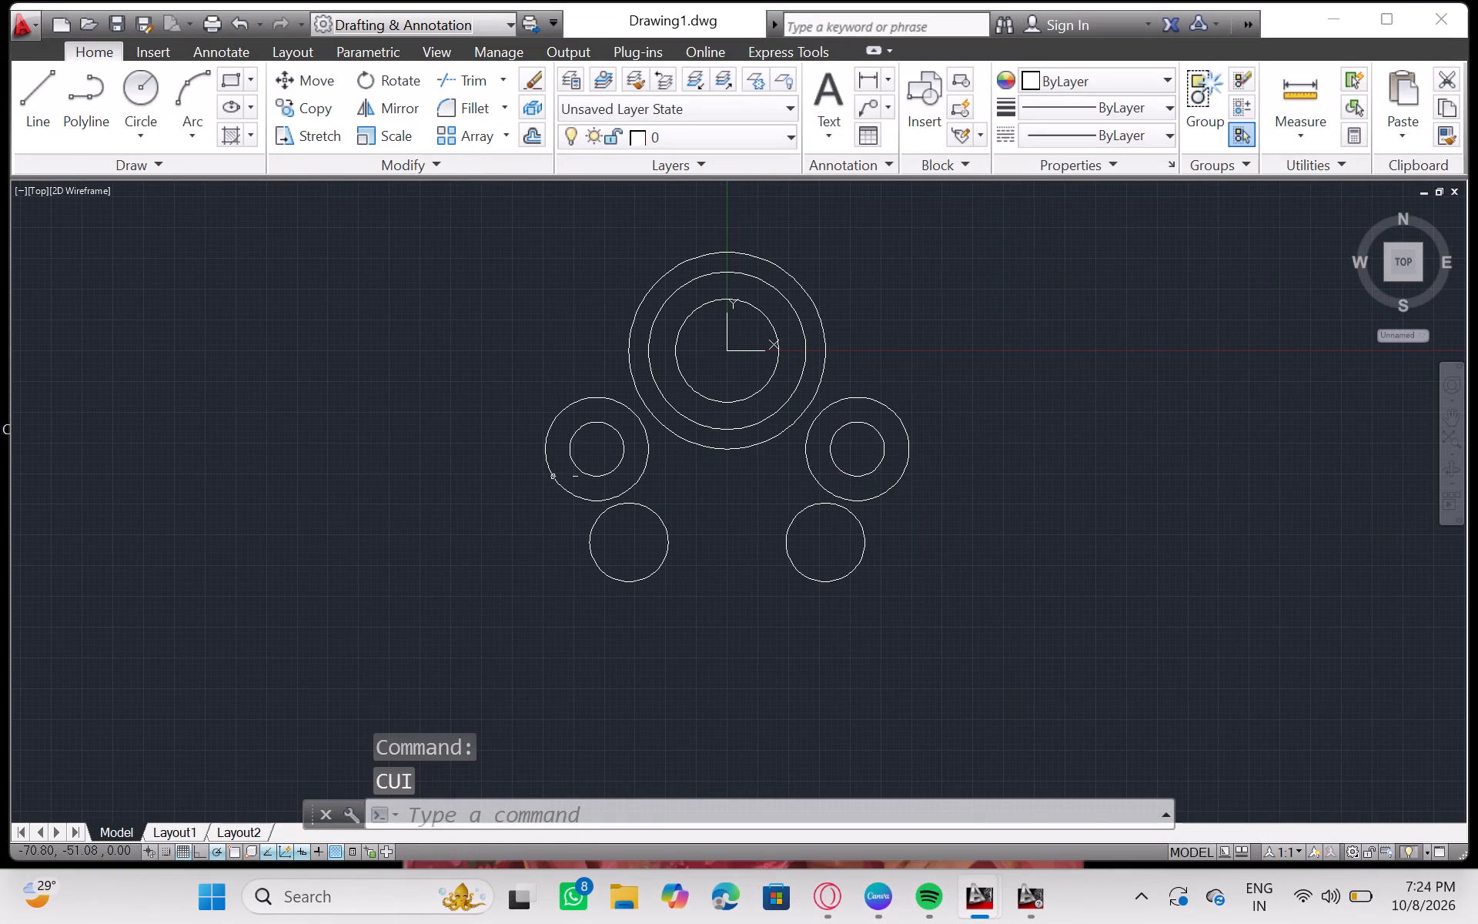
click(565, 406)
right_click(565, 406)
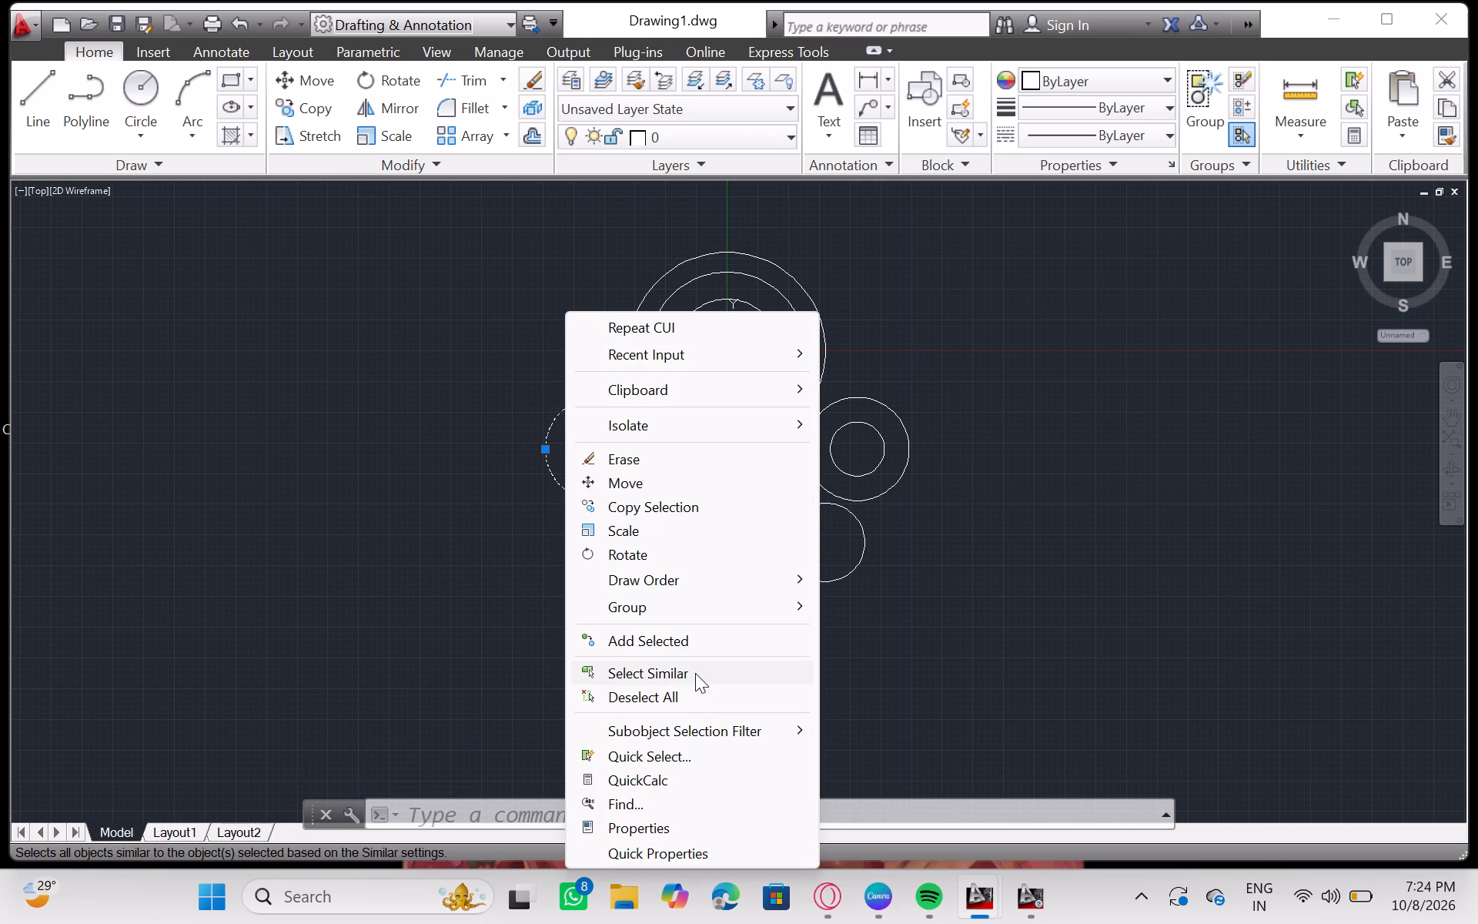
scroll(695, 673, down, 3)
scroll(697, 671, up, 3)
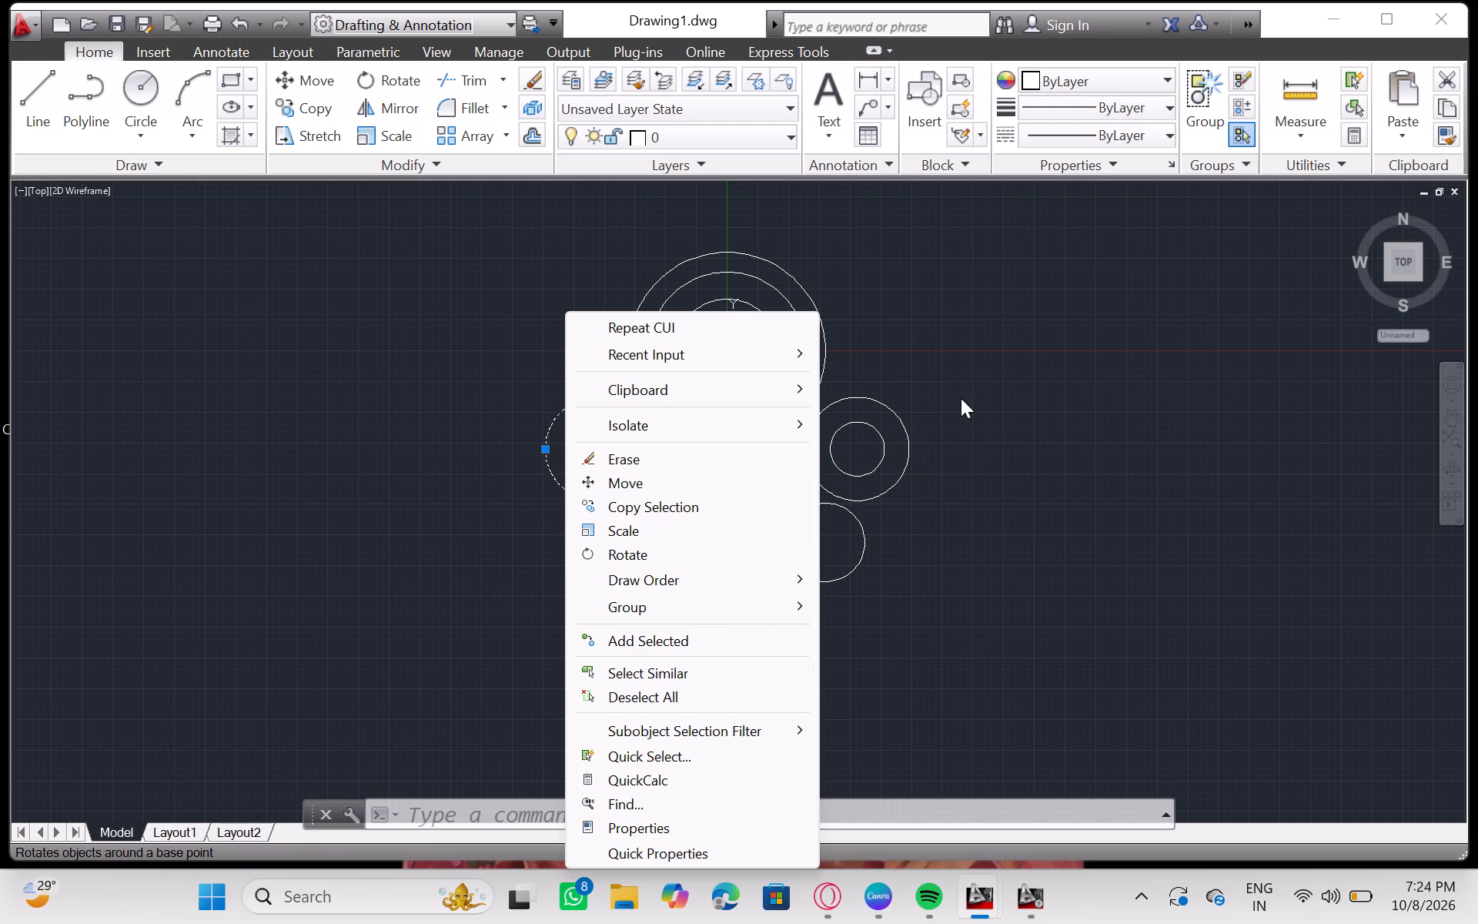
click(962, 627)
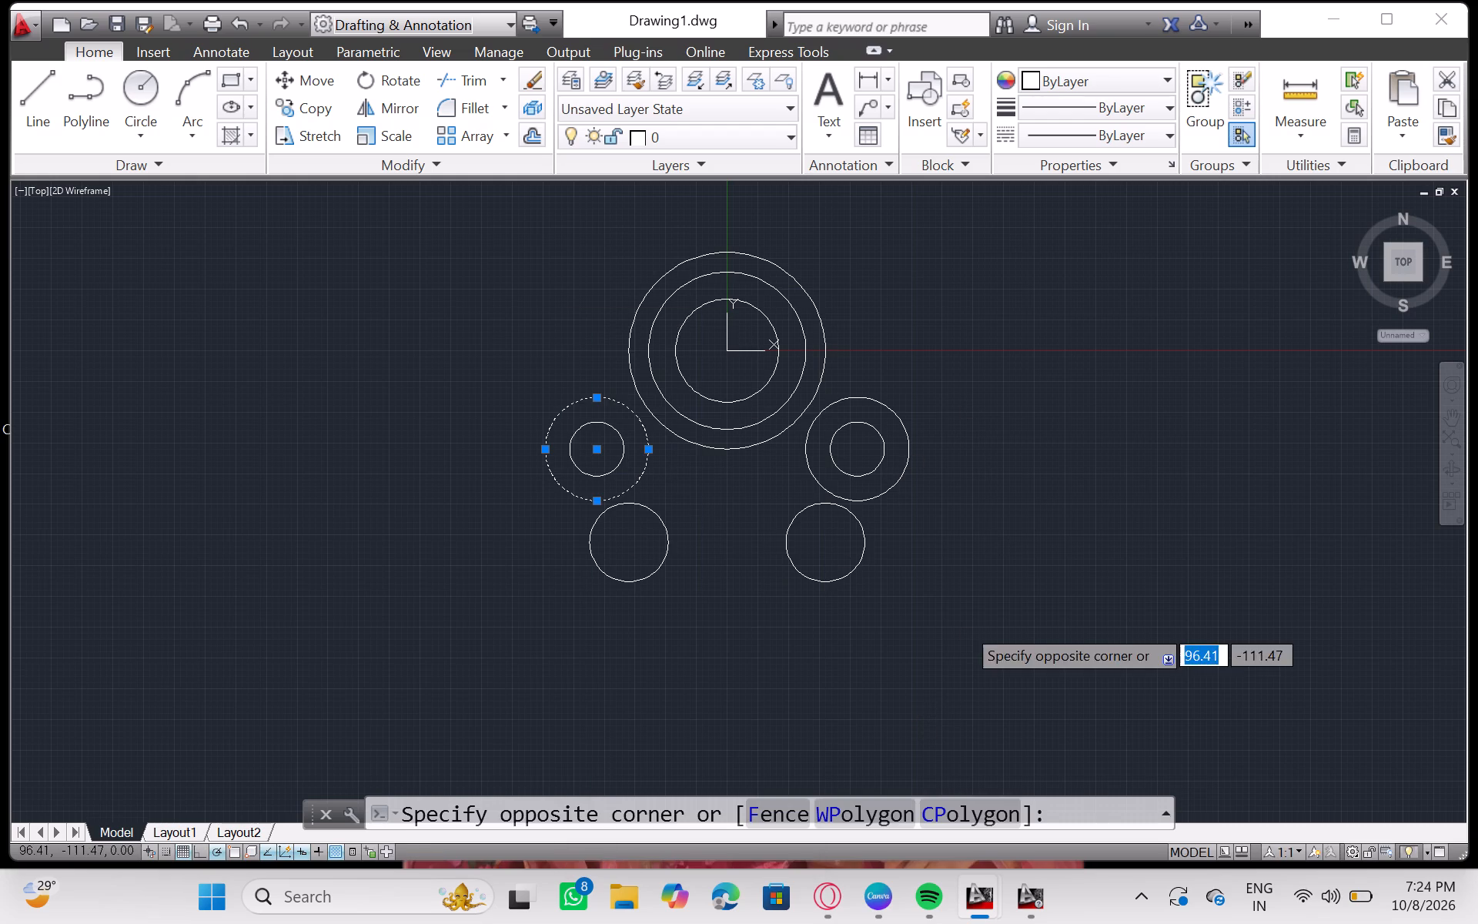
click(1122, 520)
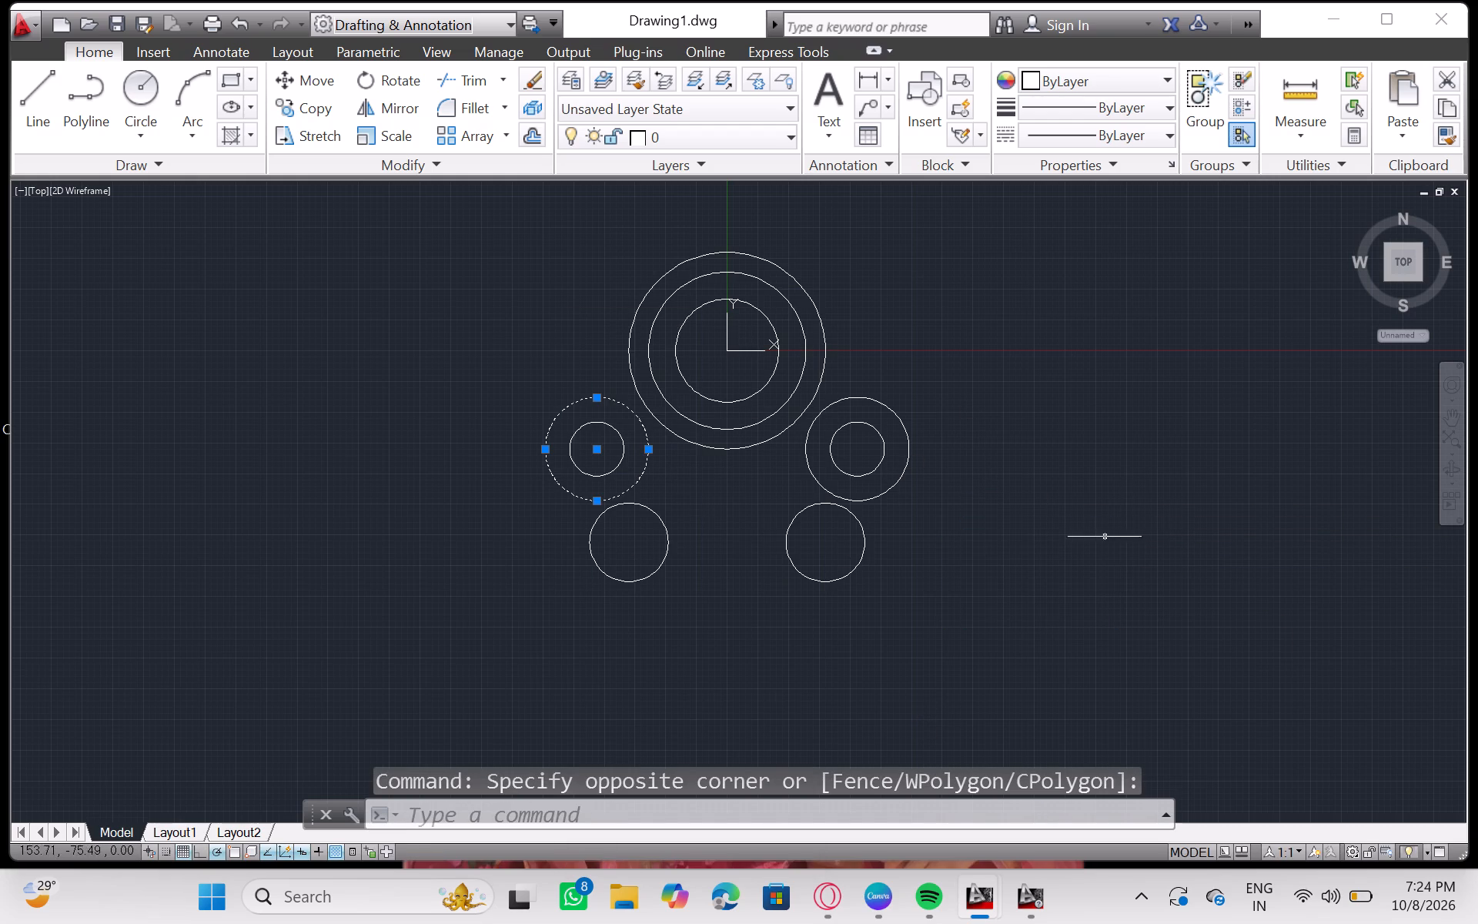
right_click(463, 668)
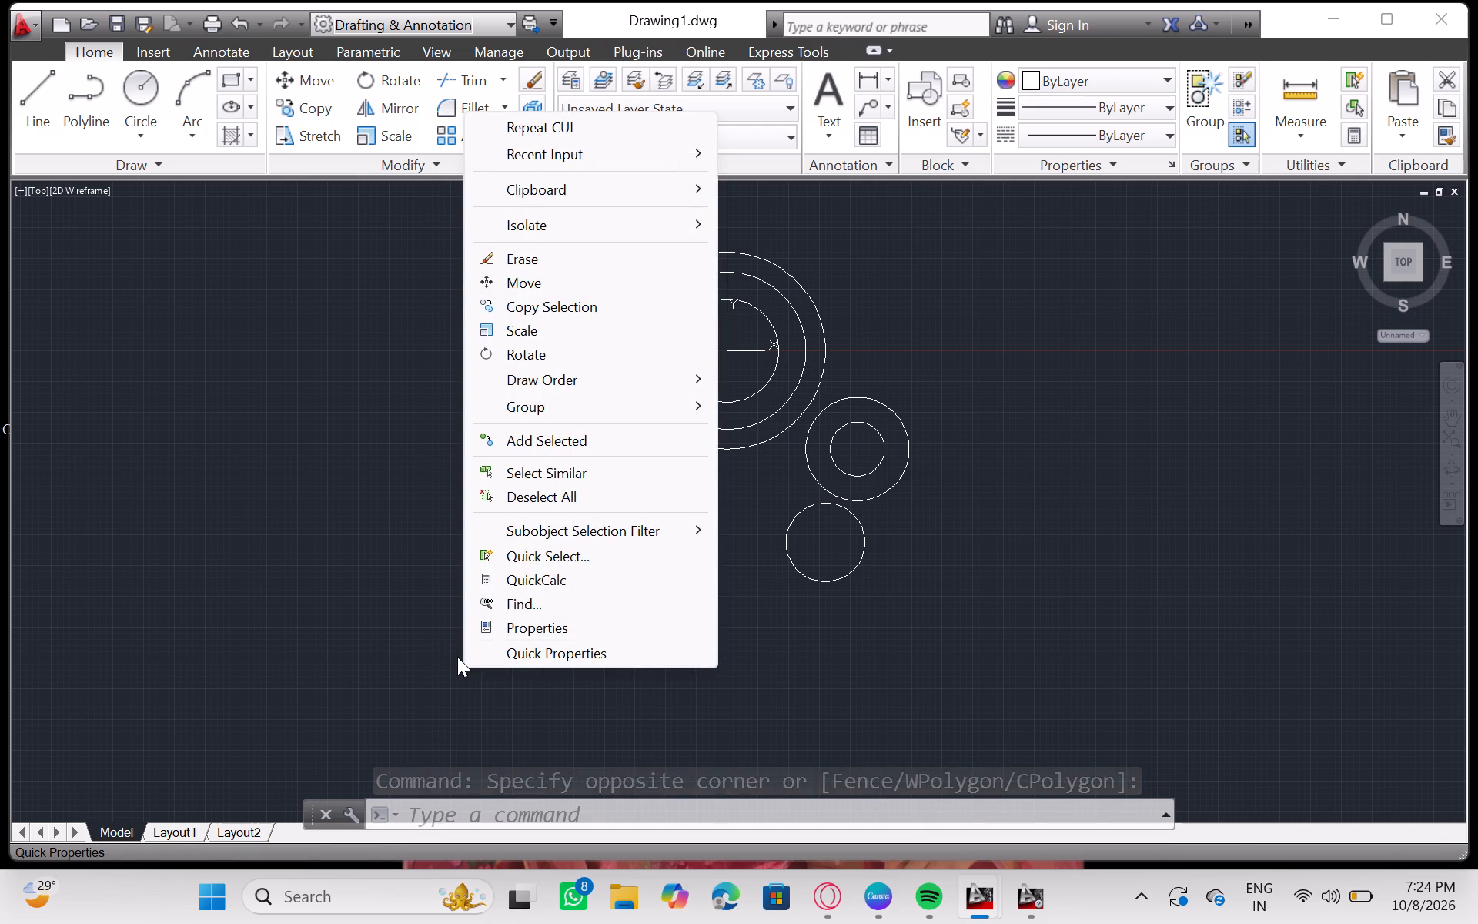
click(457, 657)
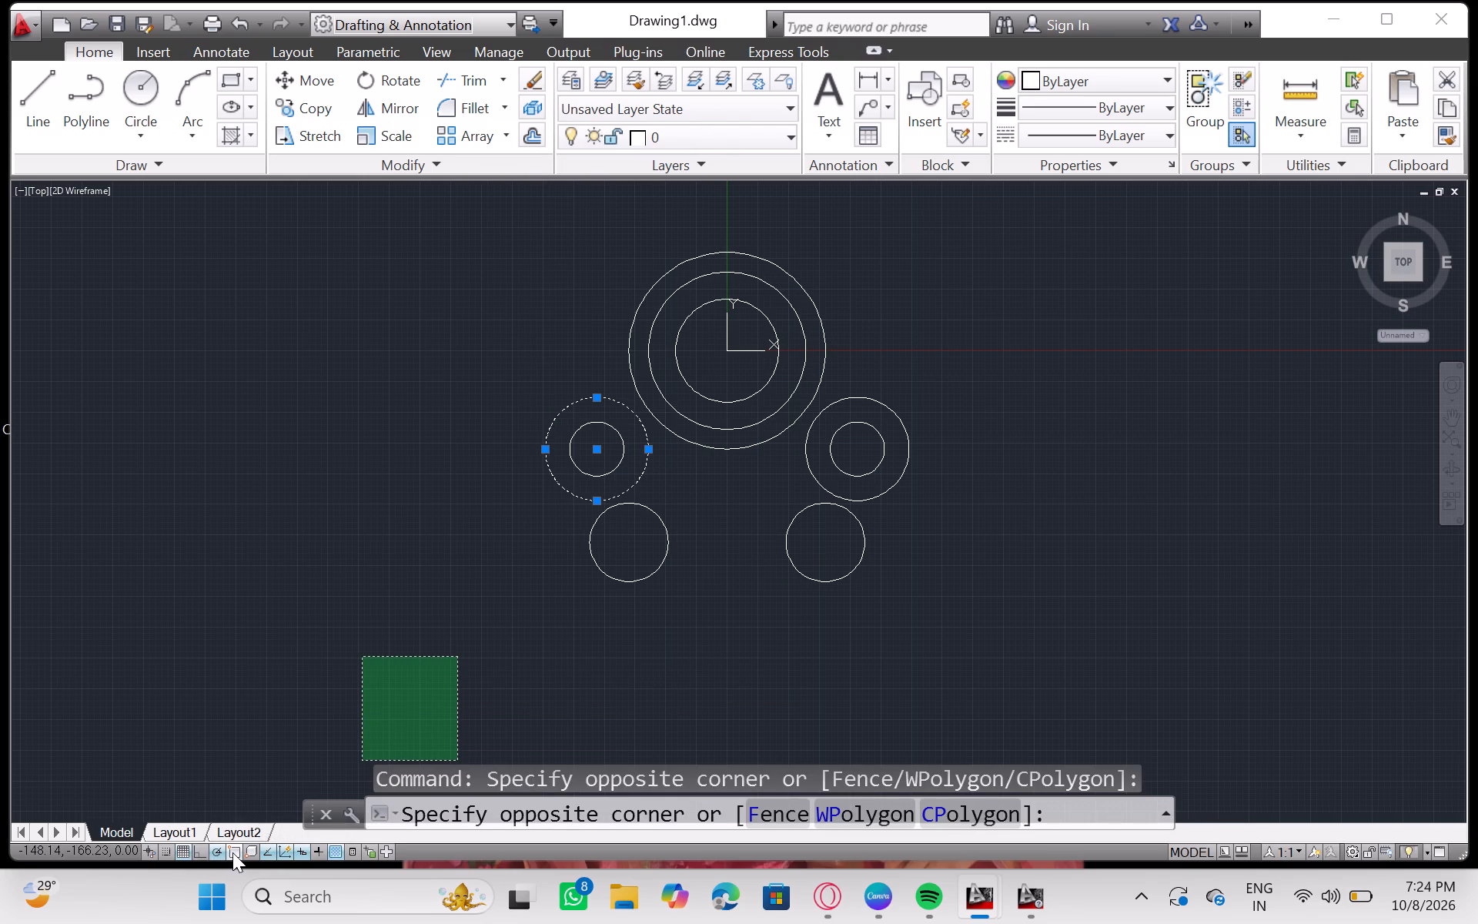
Toggle the Tangent object snap mode, leaving object snap itself switched off.
click(232, 852)
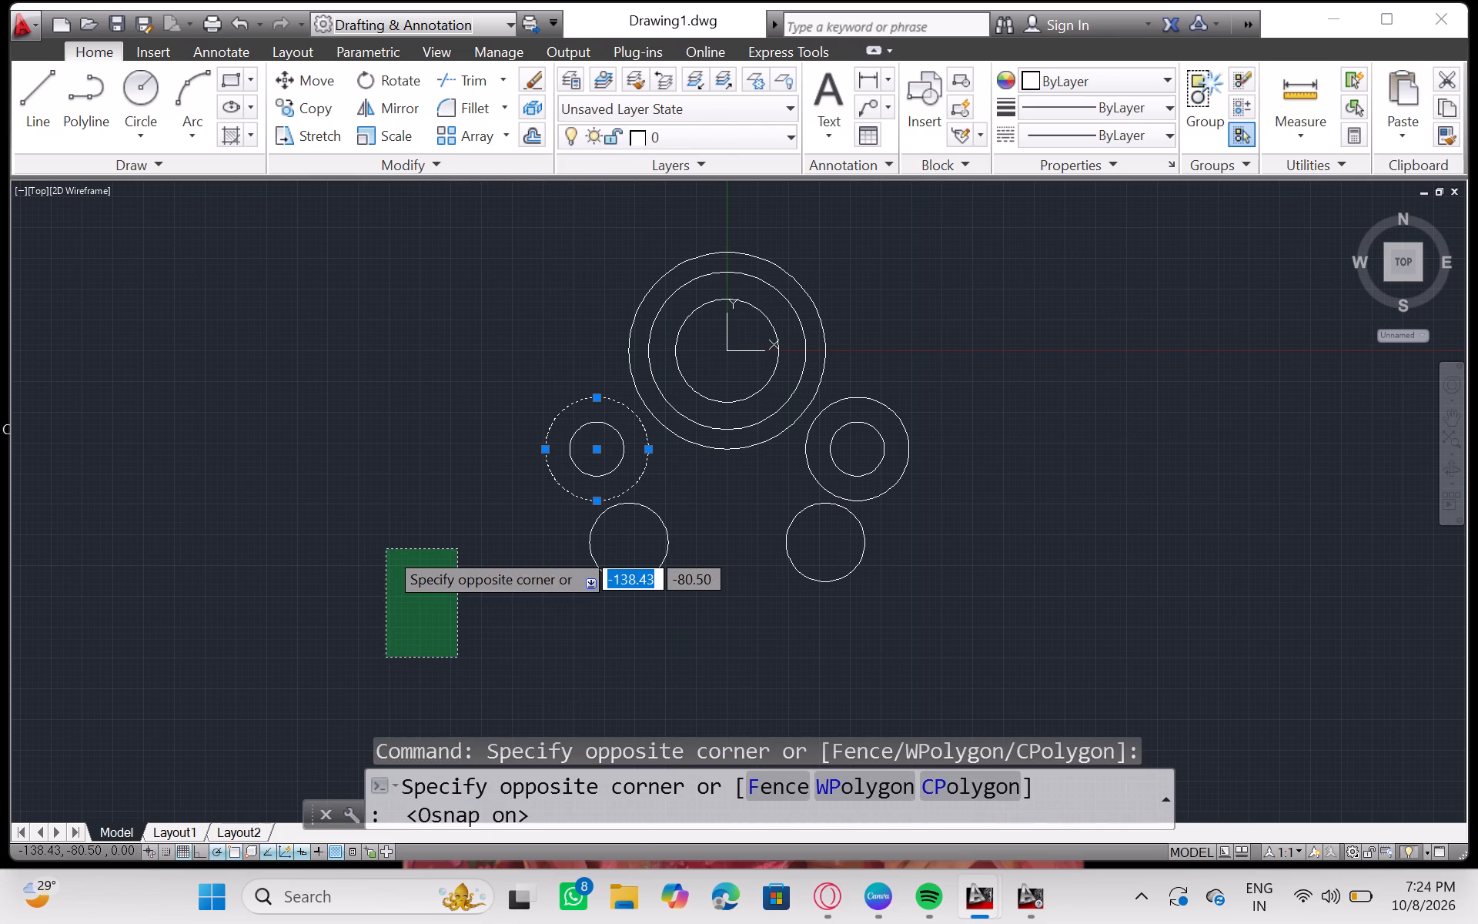
right_click(386, 549)
click(305, 604)
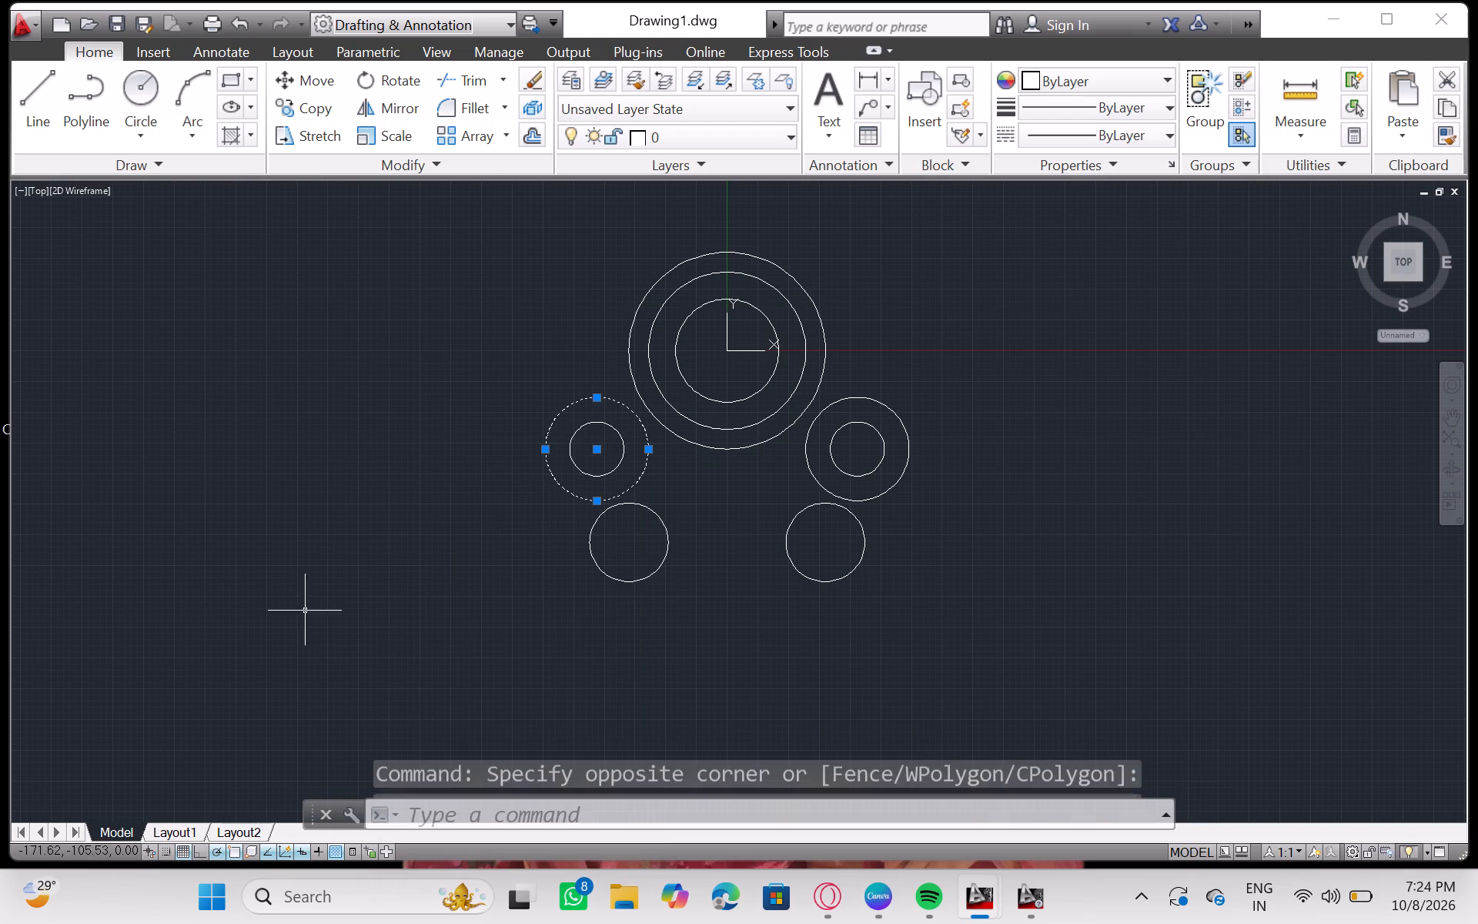
click(232, 846)
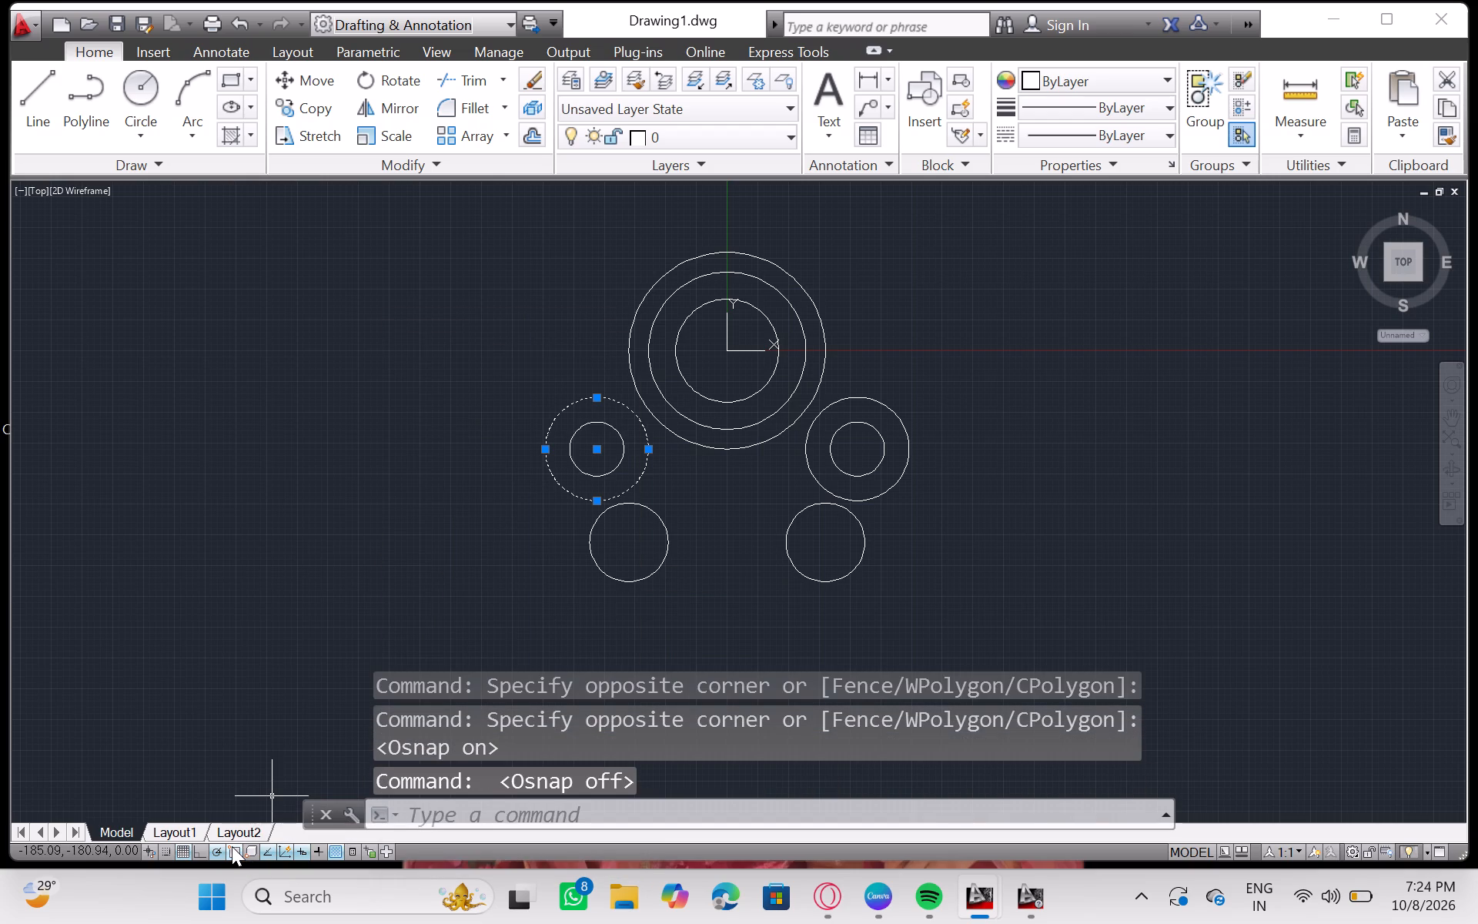
right_click(232, 846)
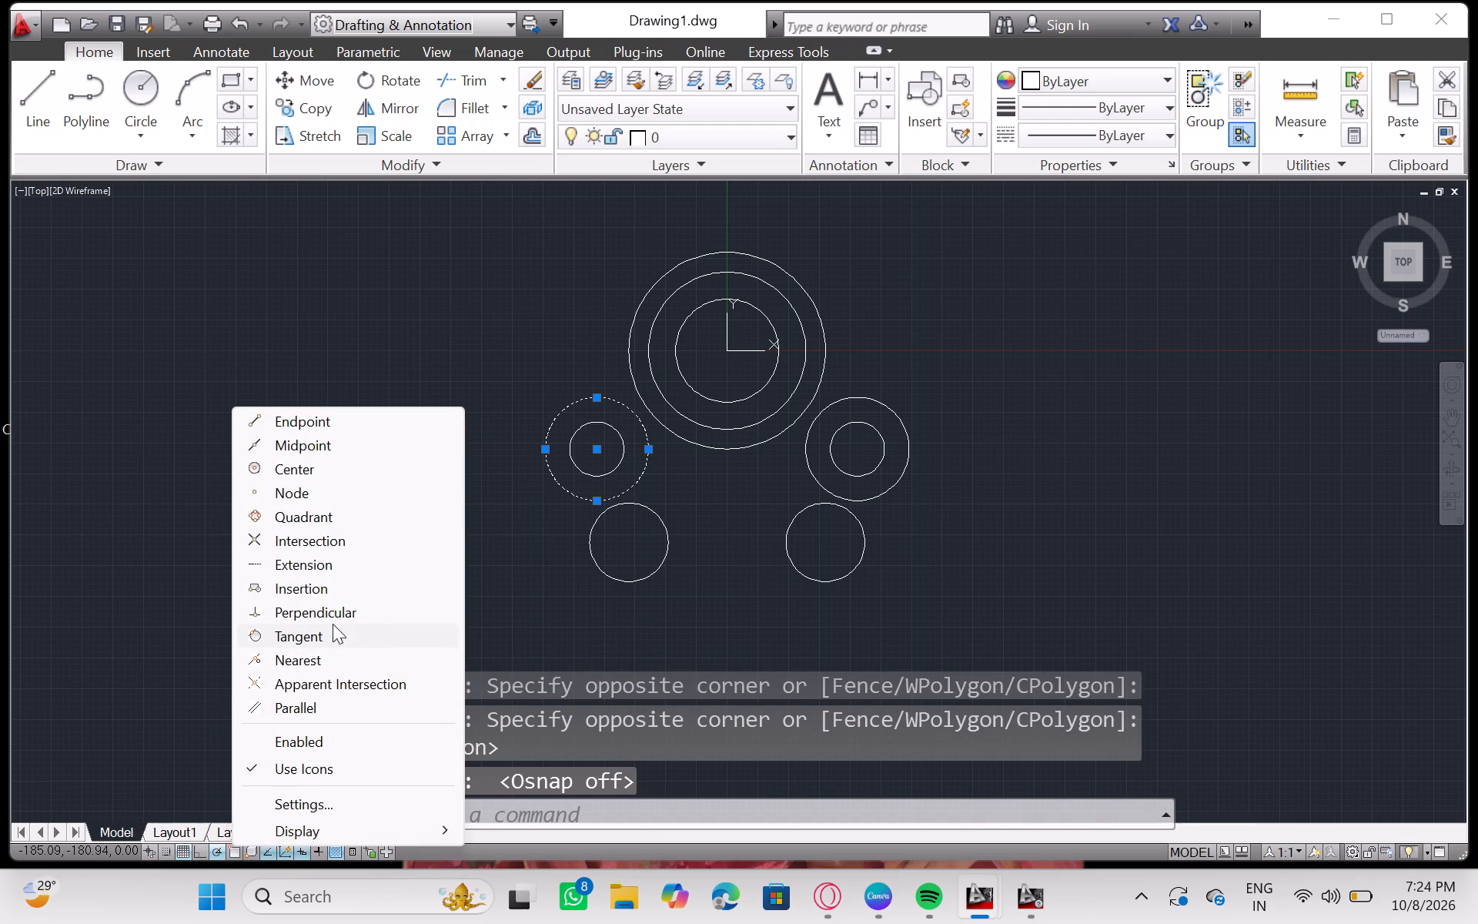
click(316, 638)
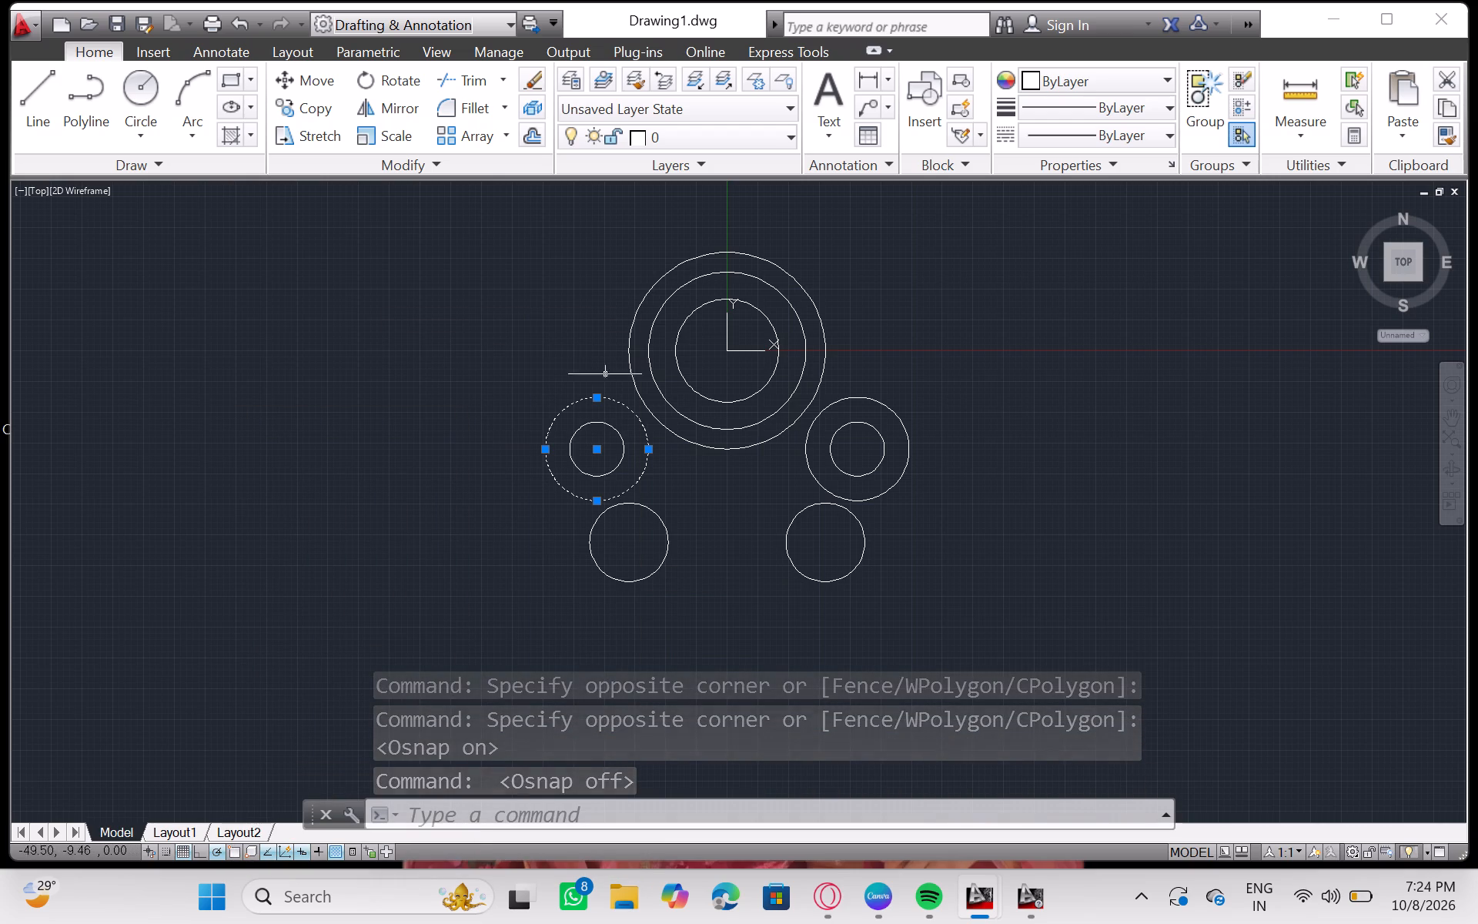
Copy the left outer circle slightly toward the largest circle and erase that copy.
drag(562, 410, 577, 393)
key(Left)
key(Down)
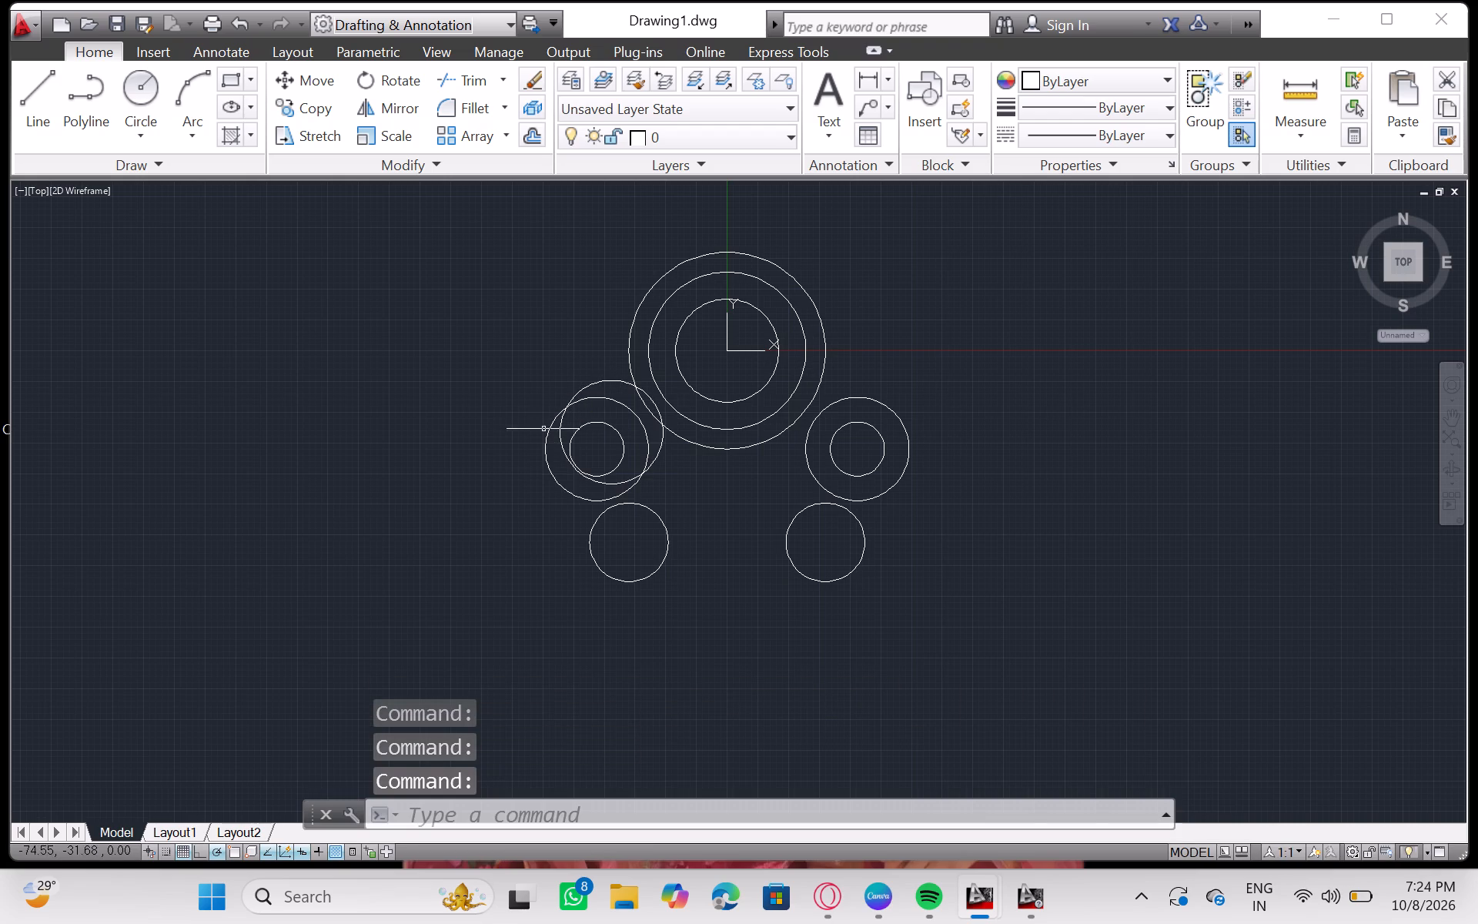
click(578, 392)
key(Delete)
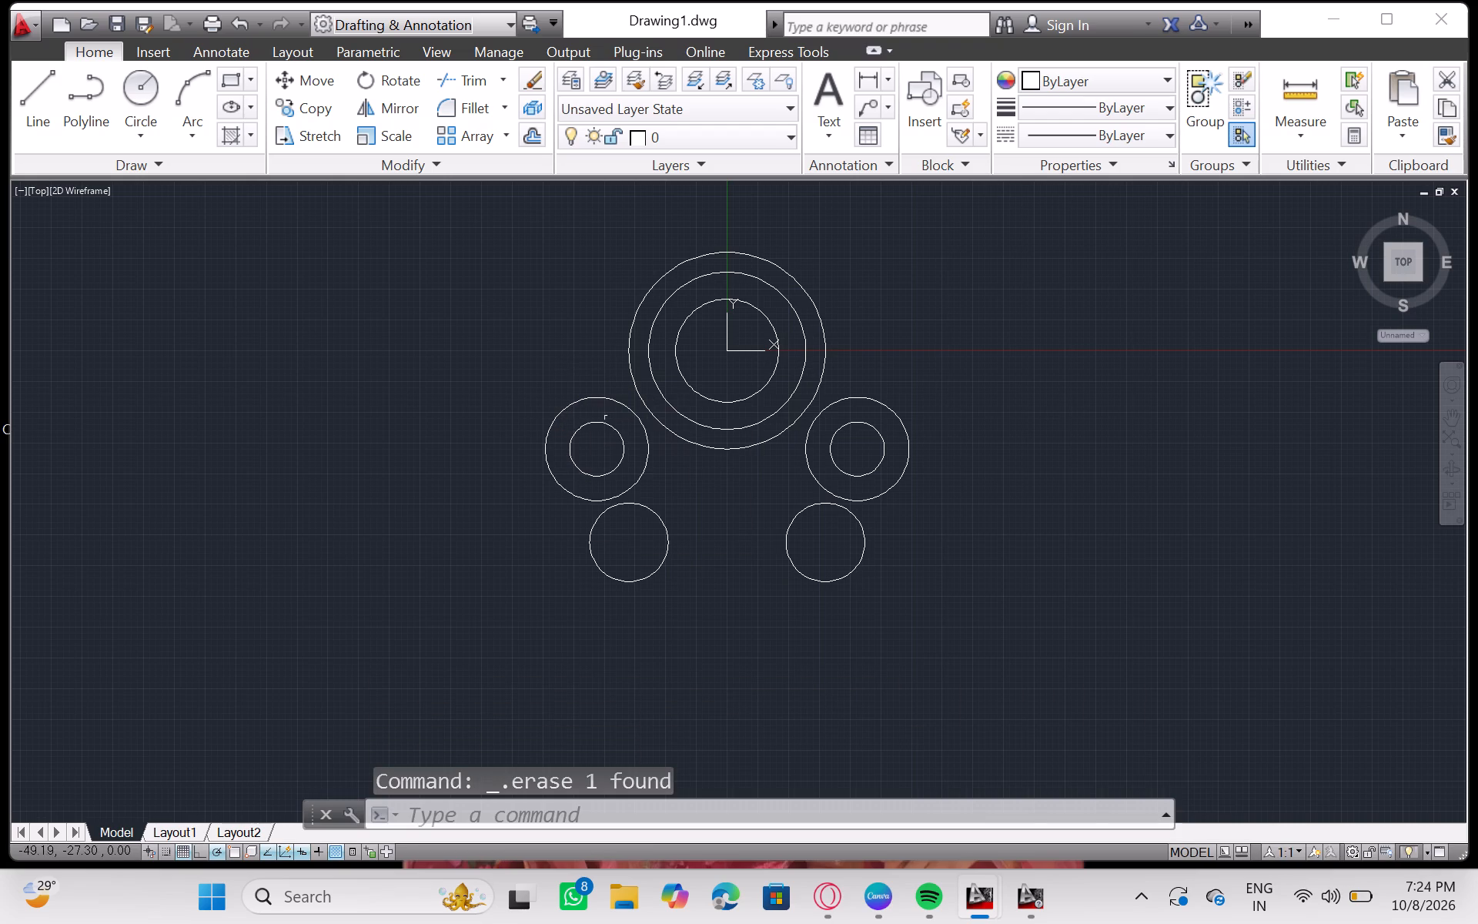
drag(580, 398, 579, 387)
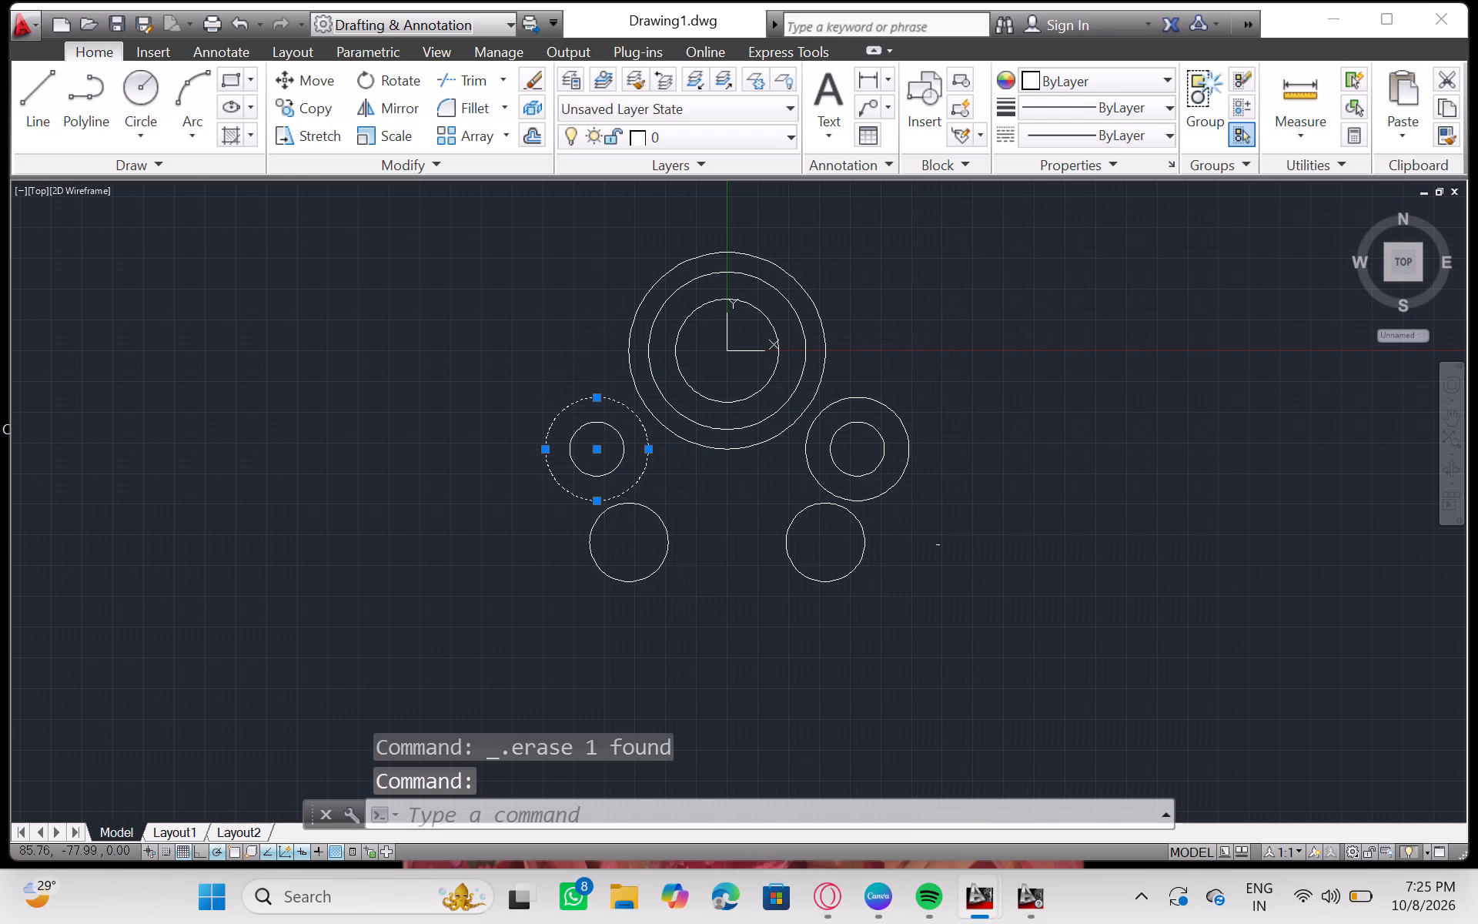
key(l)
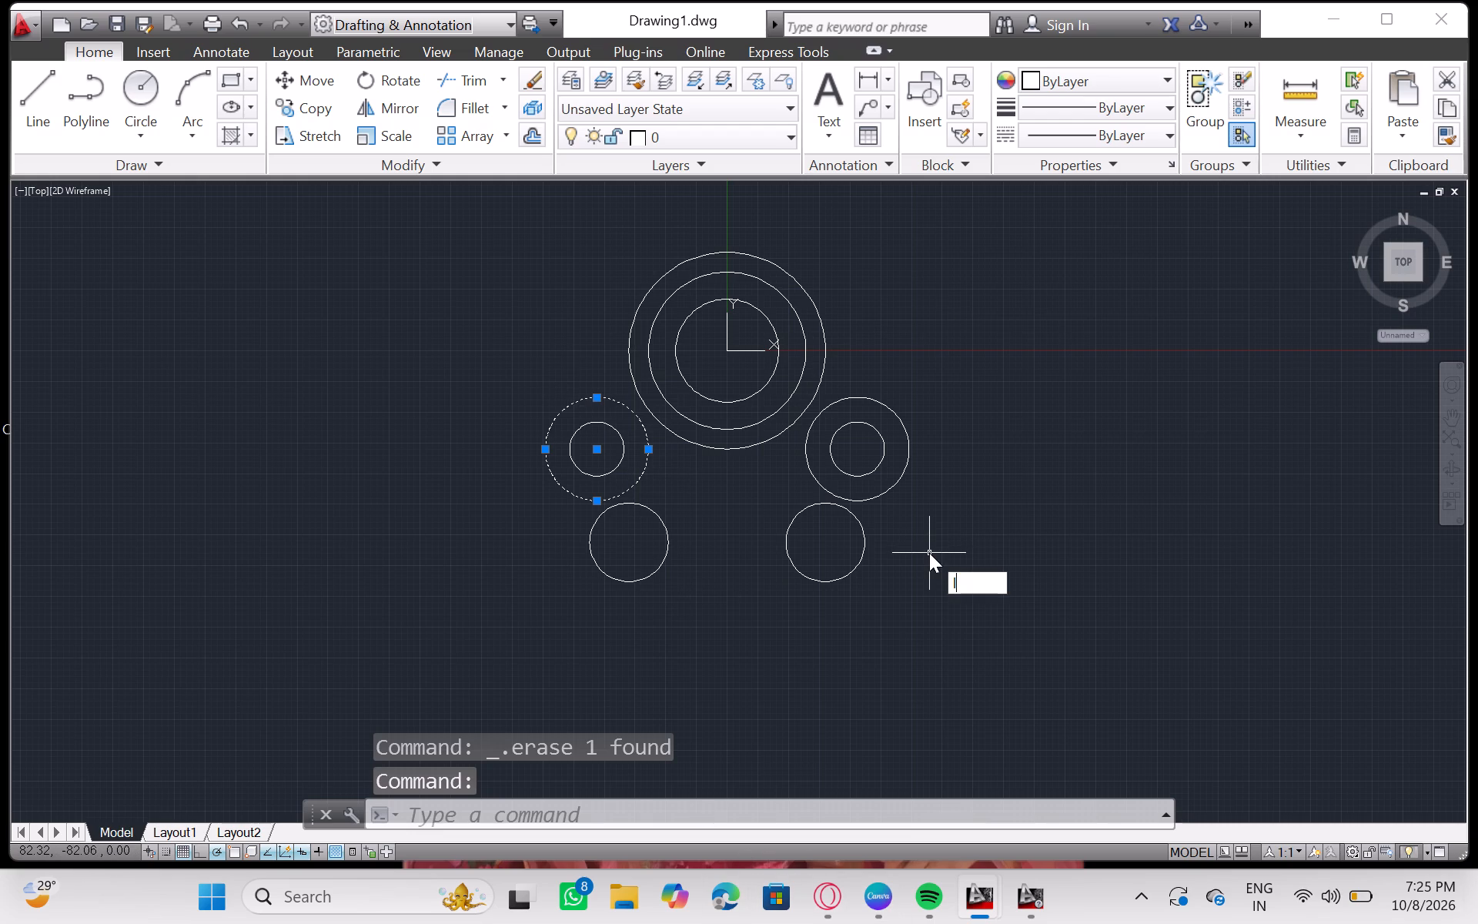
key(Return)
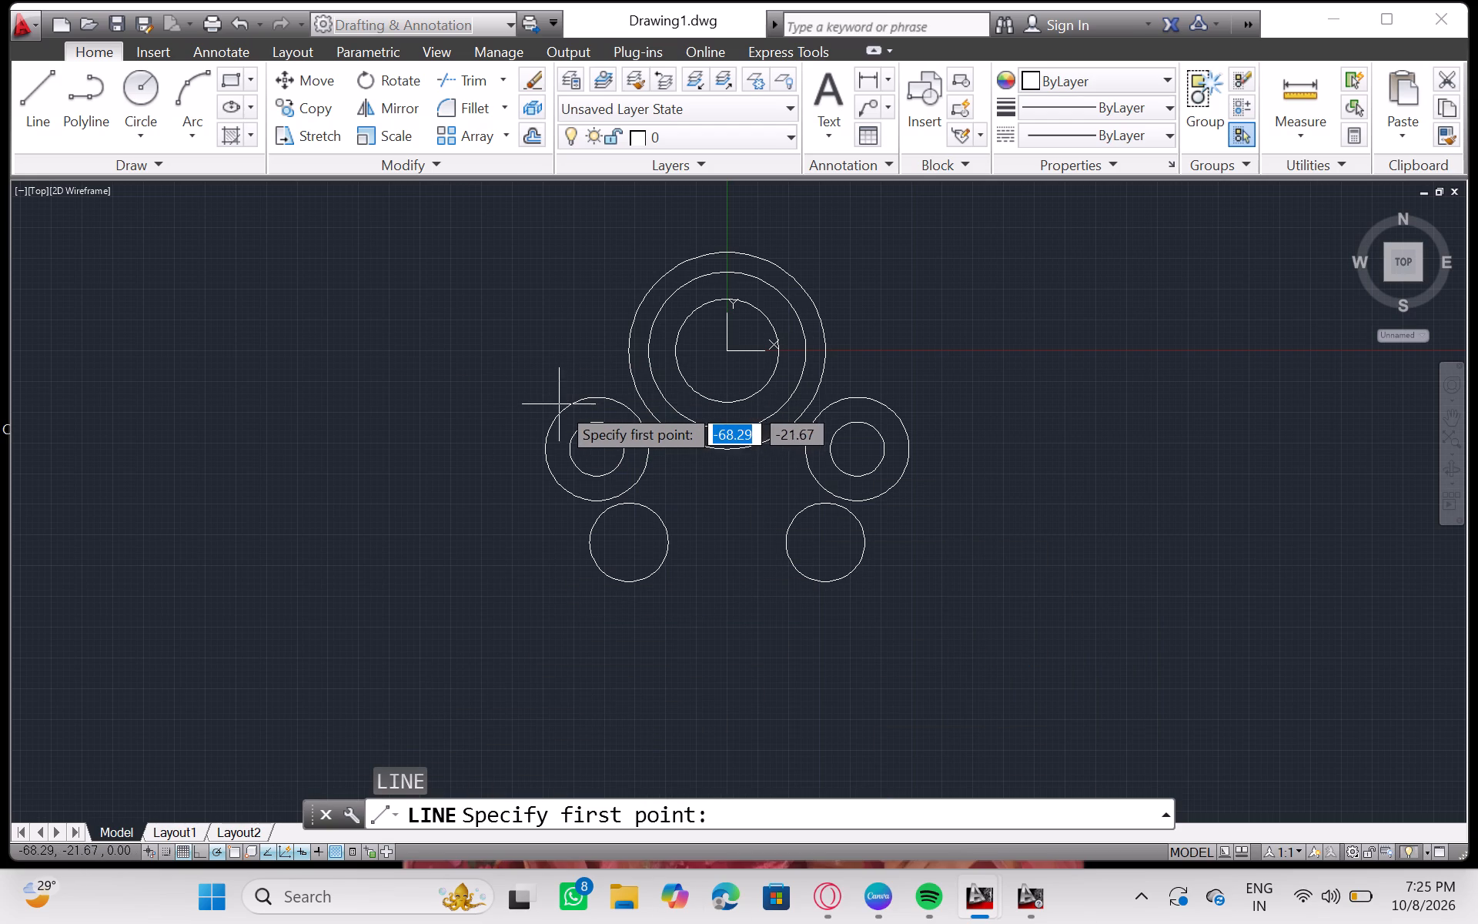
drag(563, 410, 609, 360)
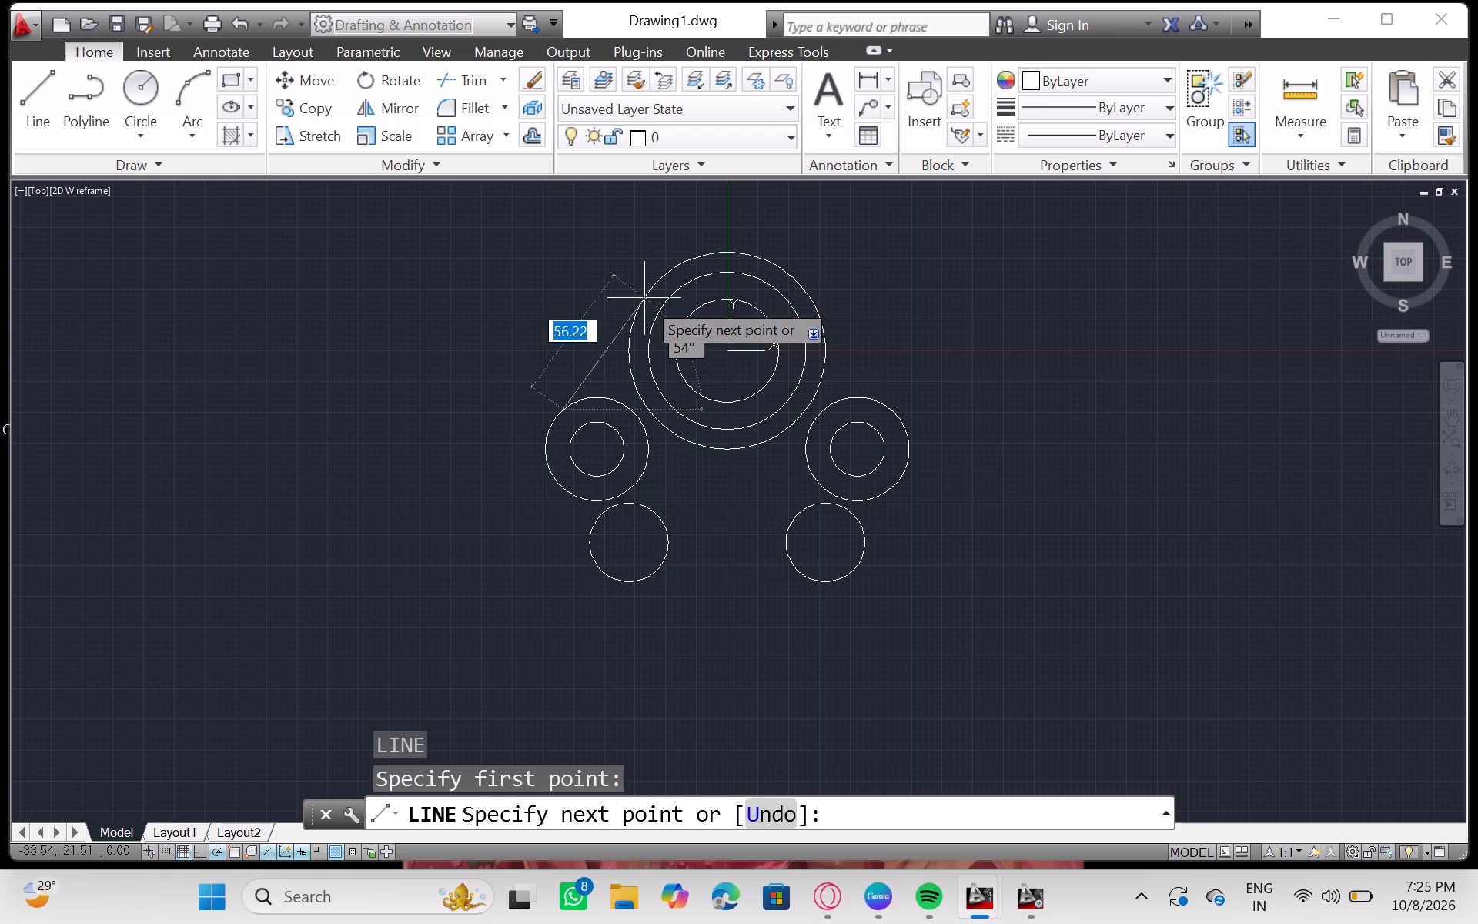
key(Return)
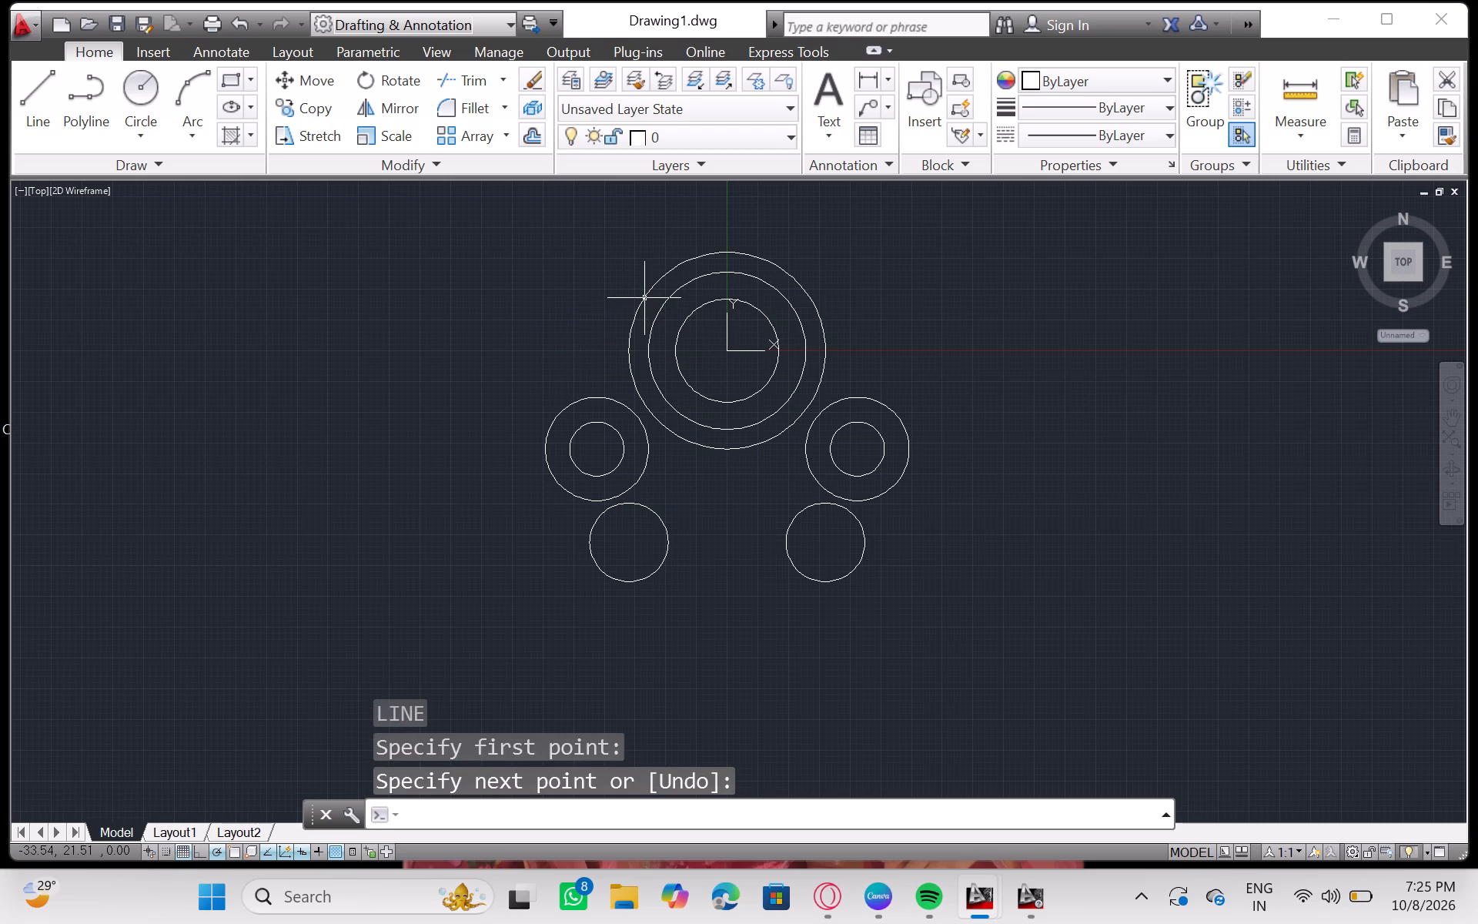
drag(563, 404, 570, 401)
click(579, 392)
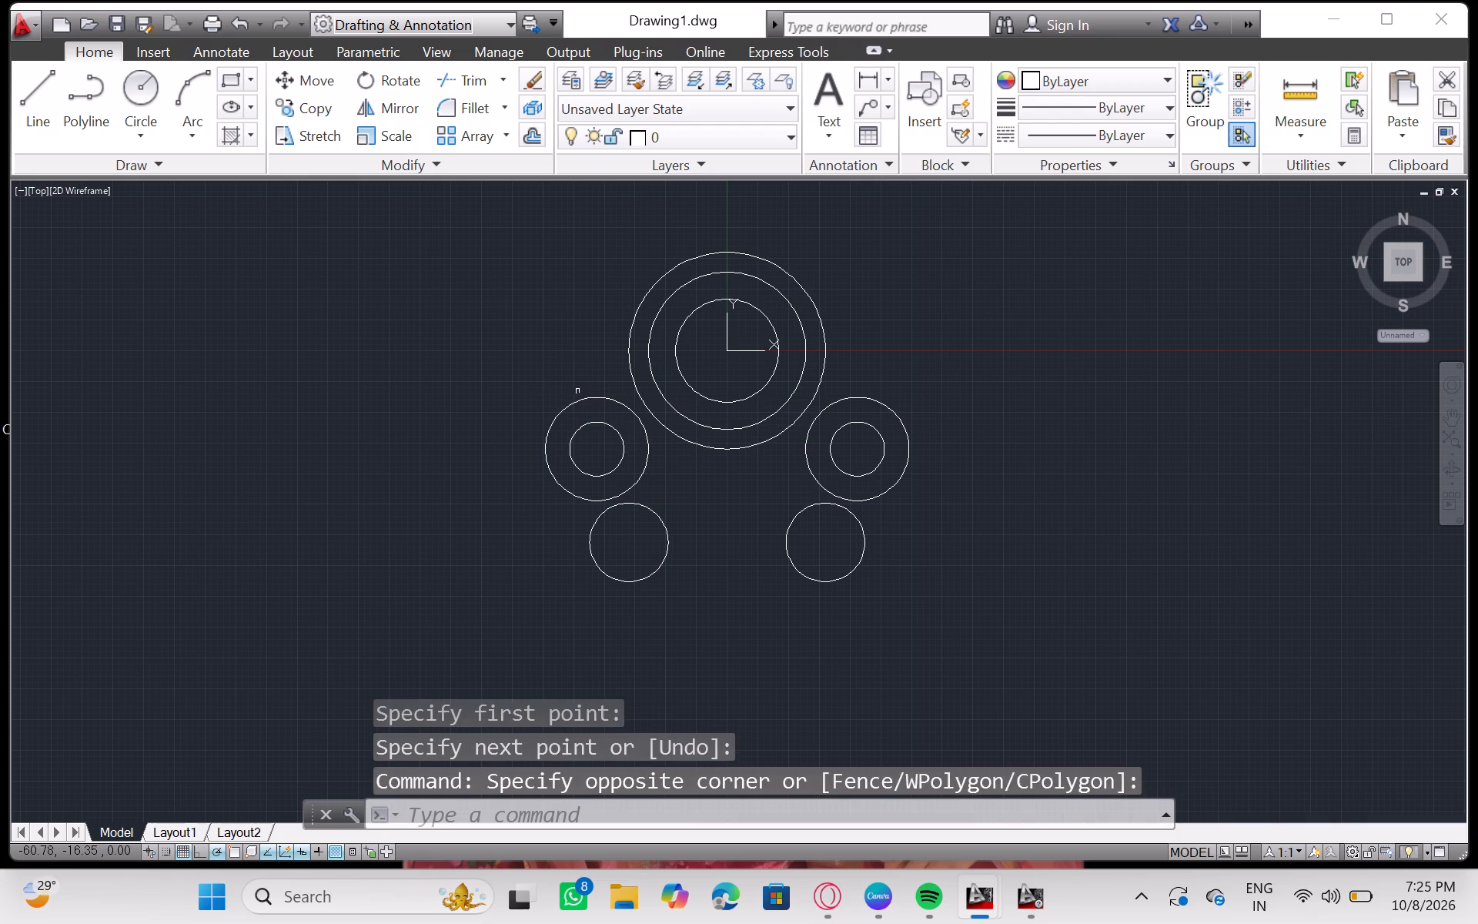
Draw a line about 55.8 long at about 55° from the left outer circle's upper-left edge to the largest circle's upper-left edge.
key(l)
key(Return)
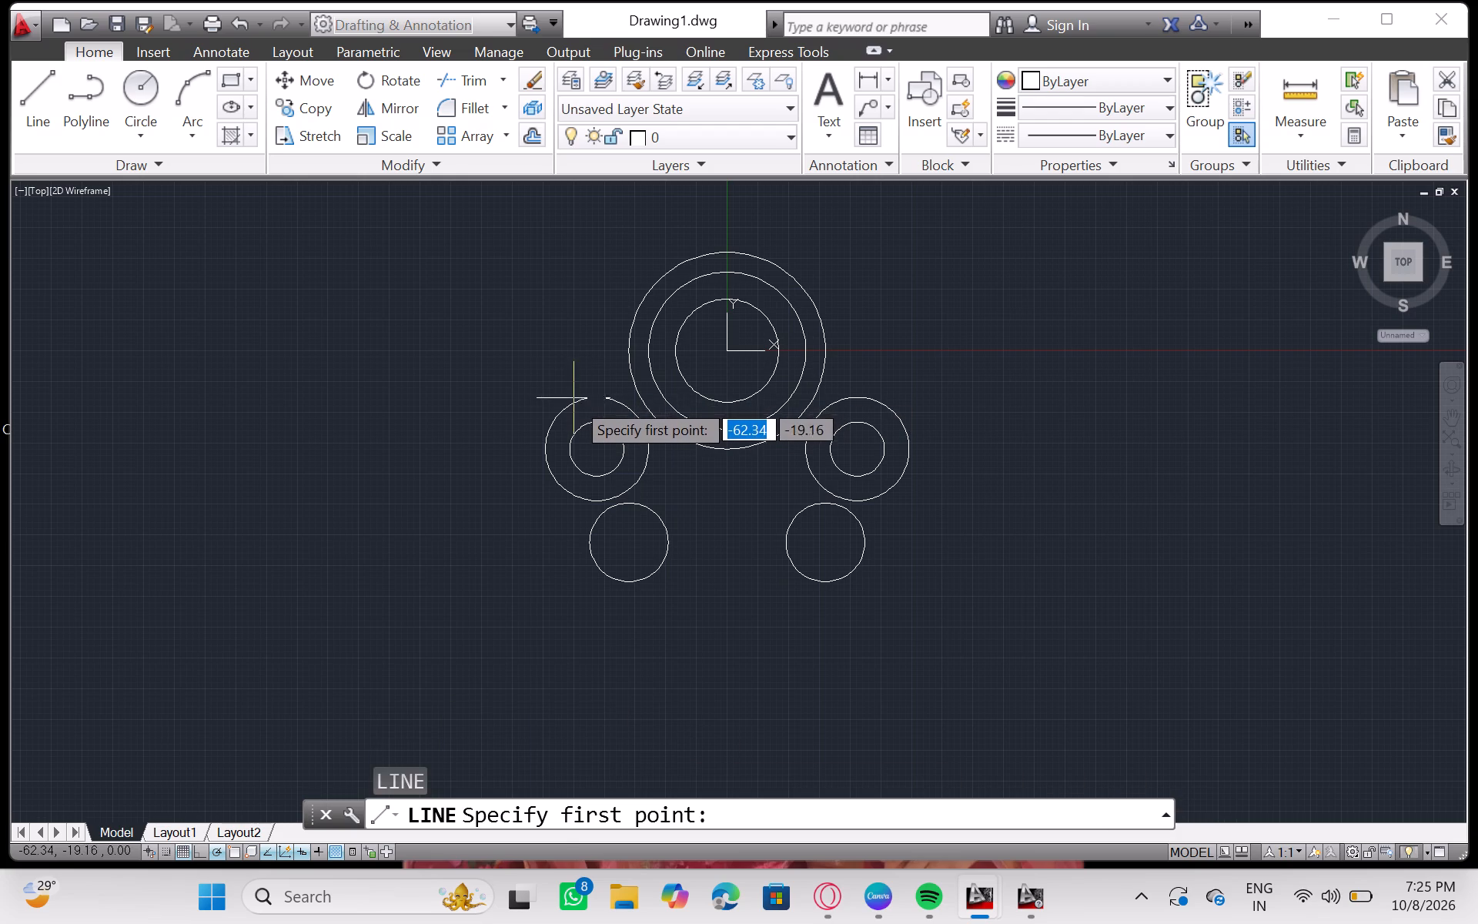
drag(573, 404, 577, 390)
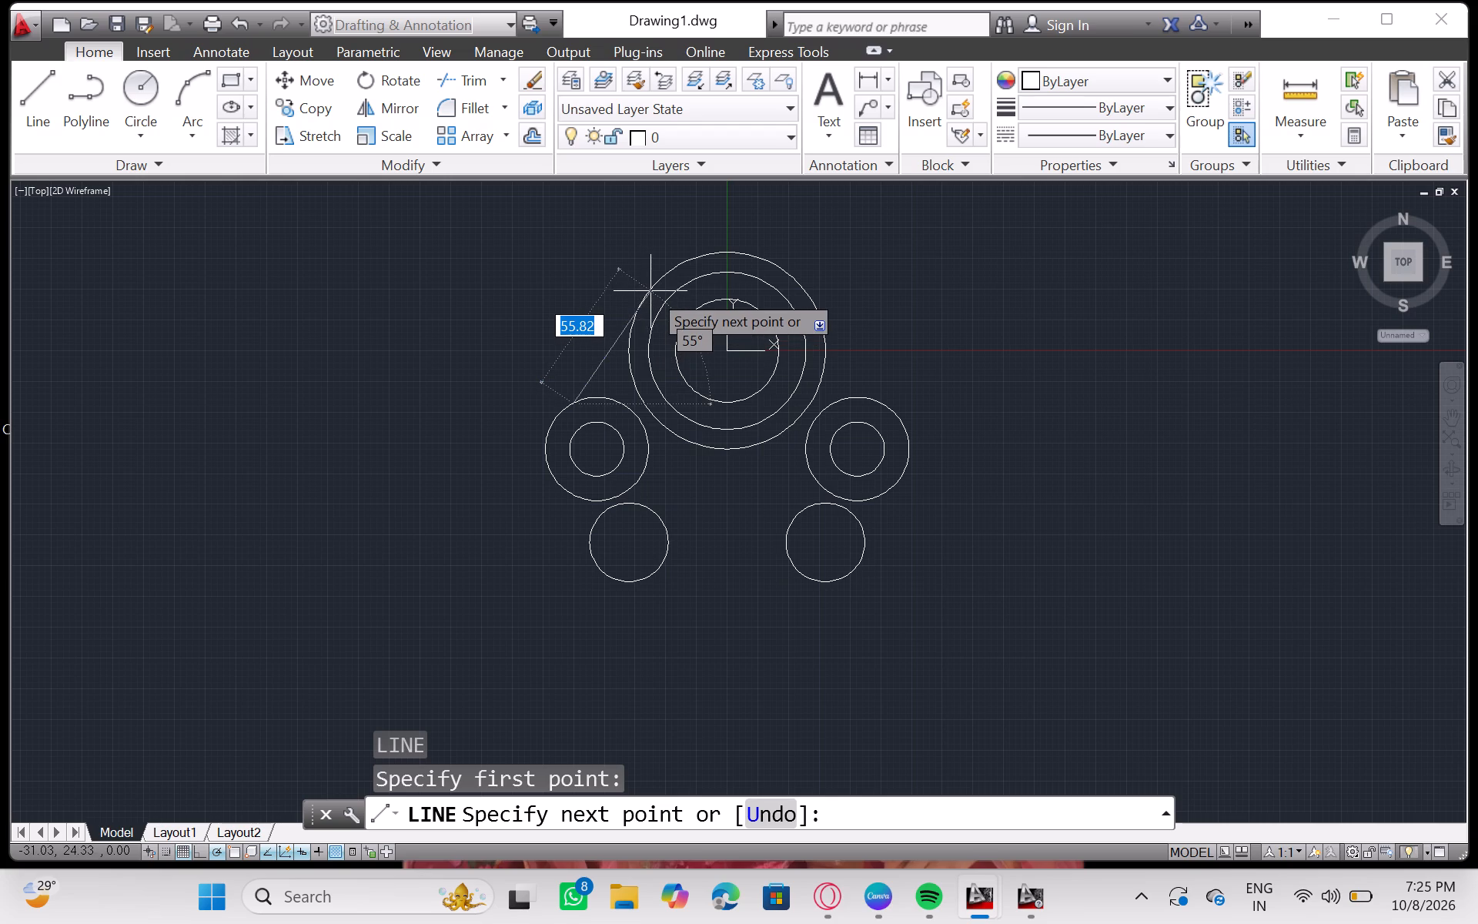
click(650, 290)
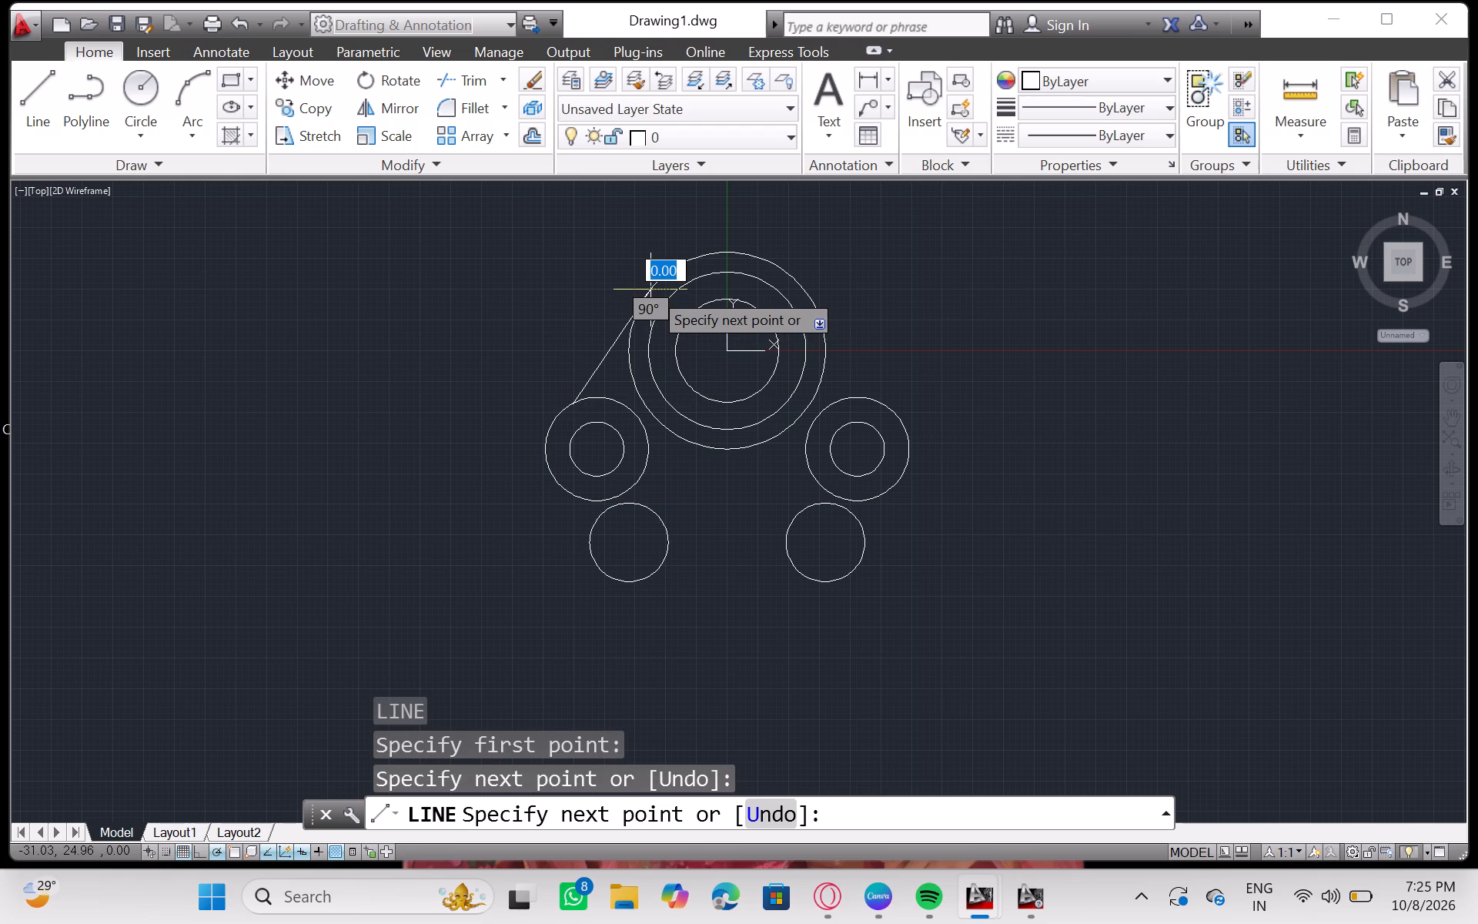
key(Return)
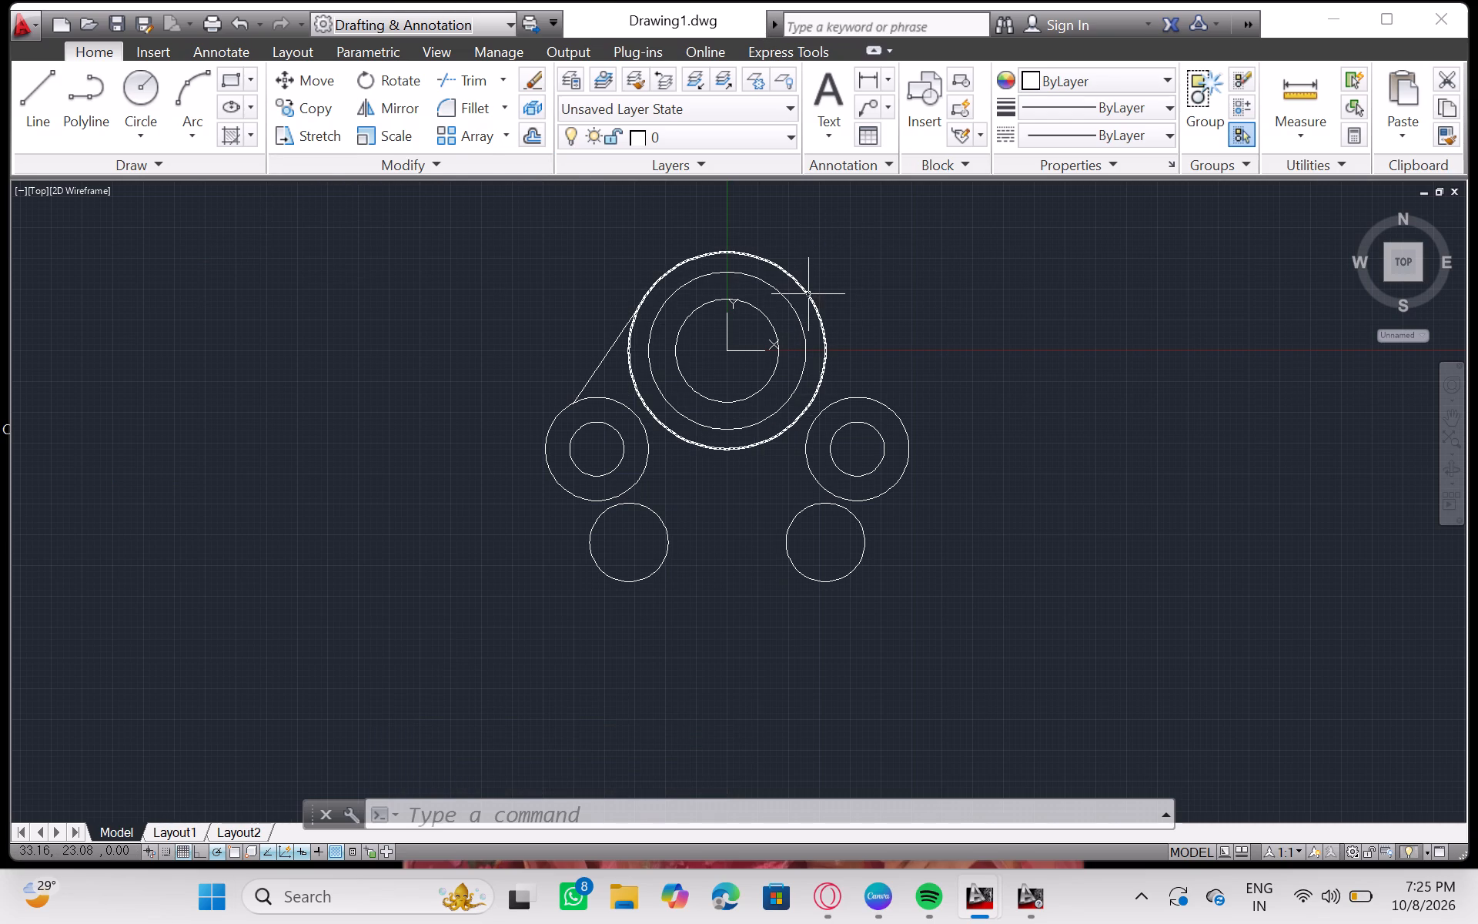
Draw a line about 59.7 long, sloping down about 53°, from the largest circle's upper-right edge to the right outer circle's upper-right edge.
drag(808, 294, 848, 292)
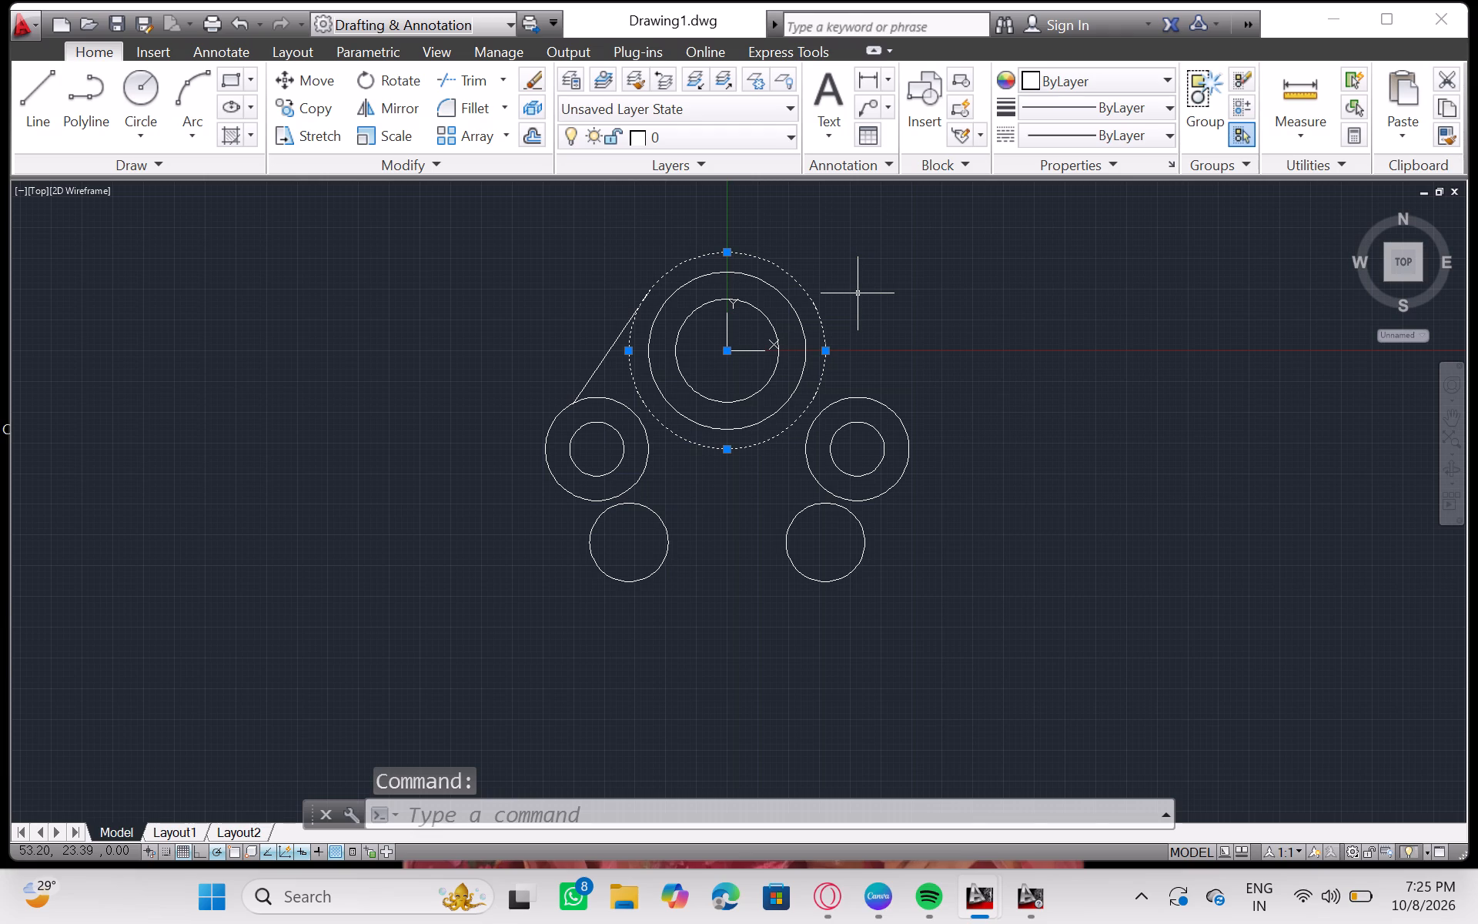
key(l)
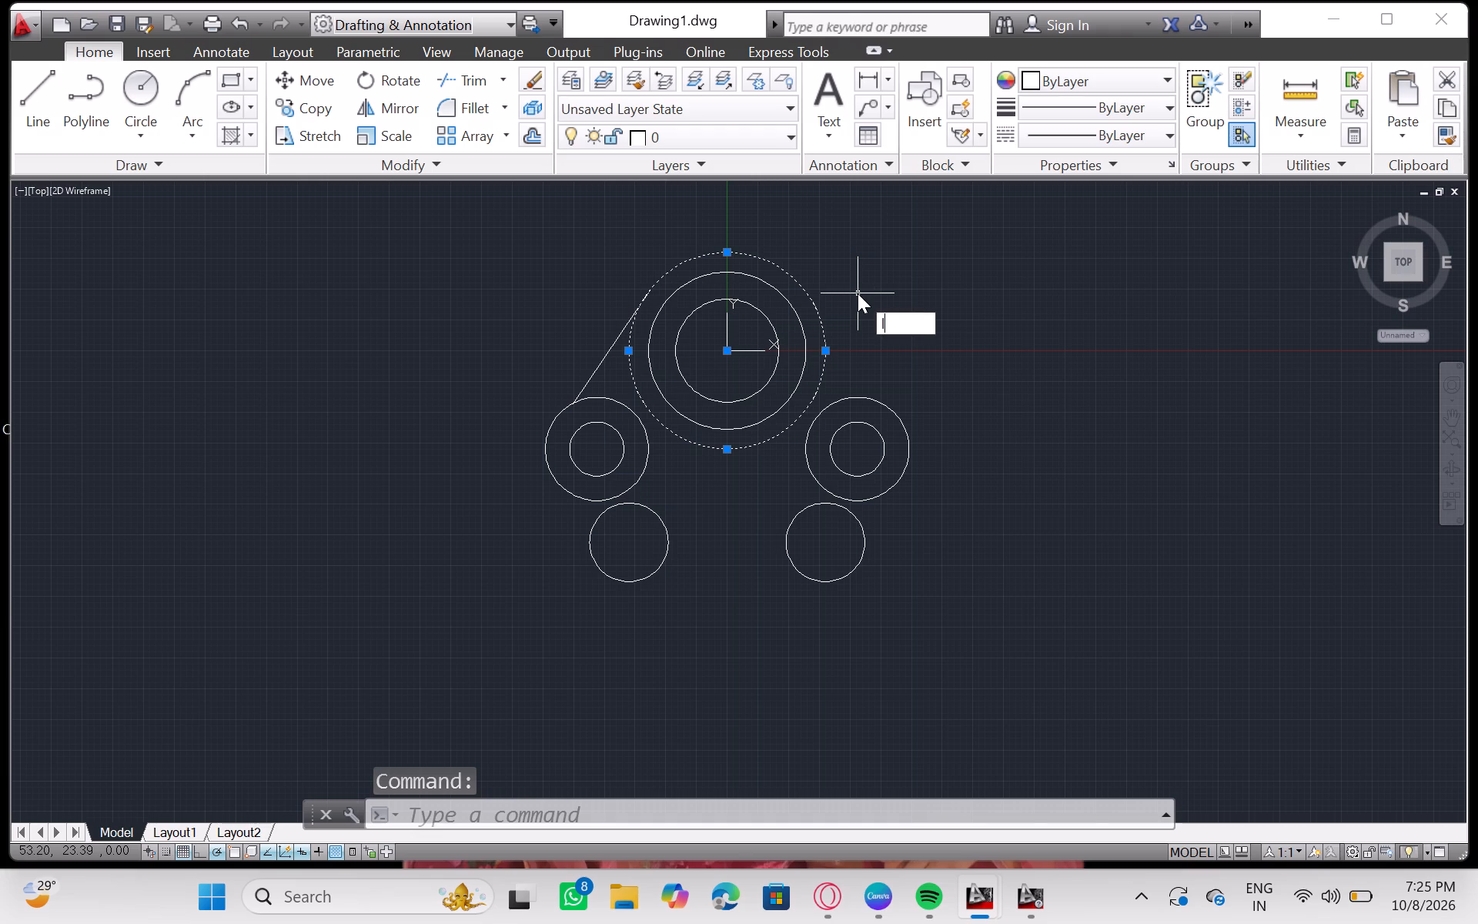
key(Return)
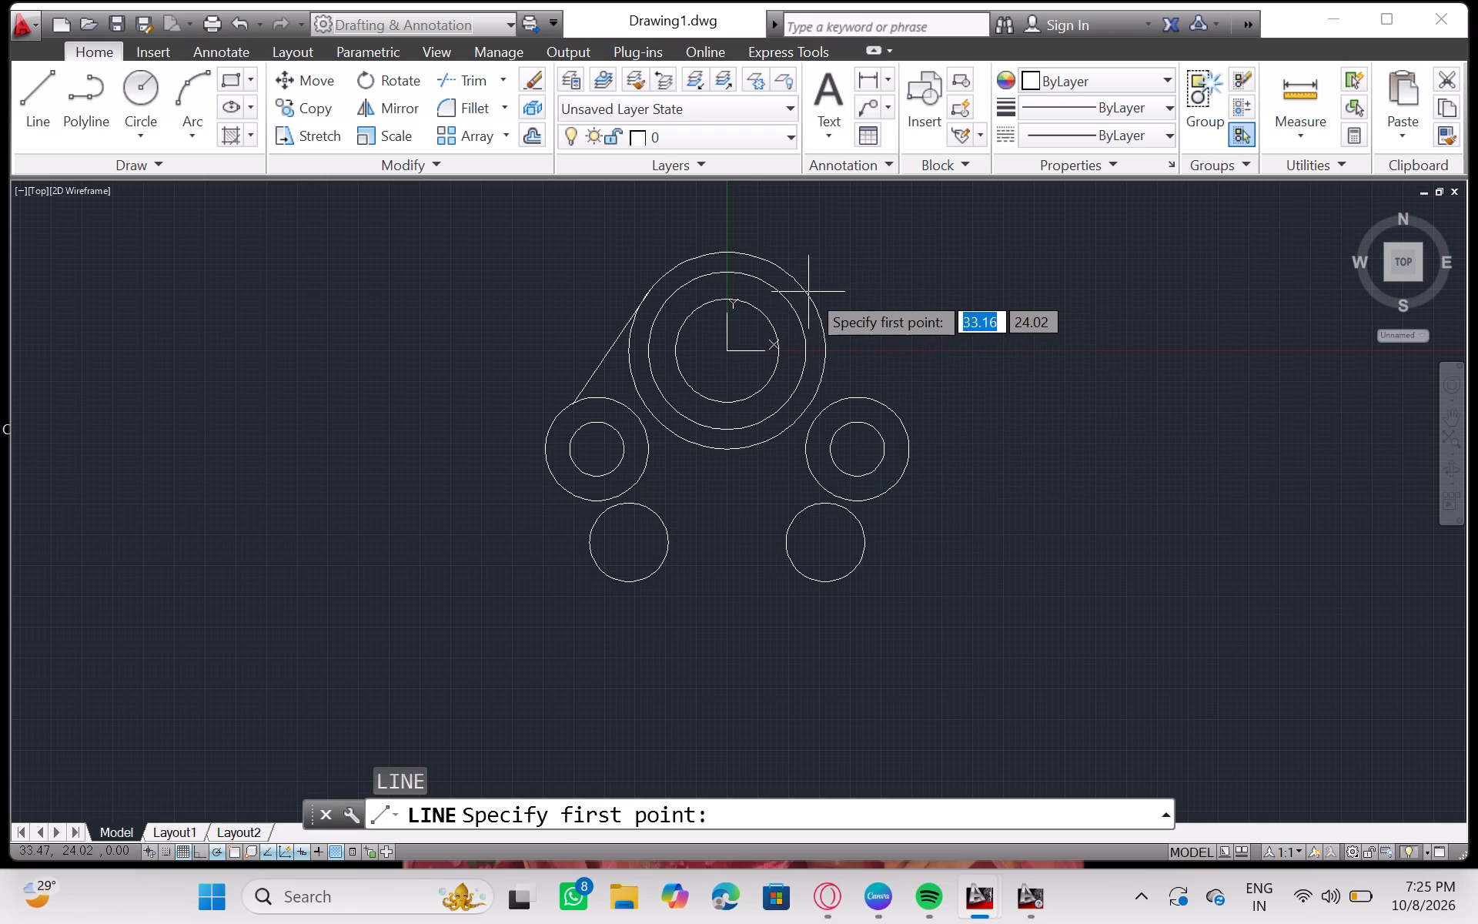
drag(814, 304, 870, 306)
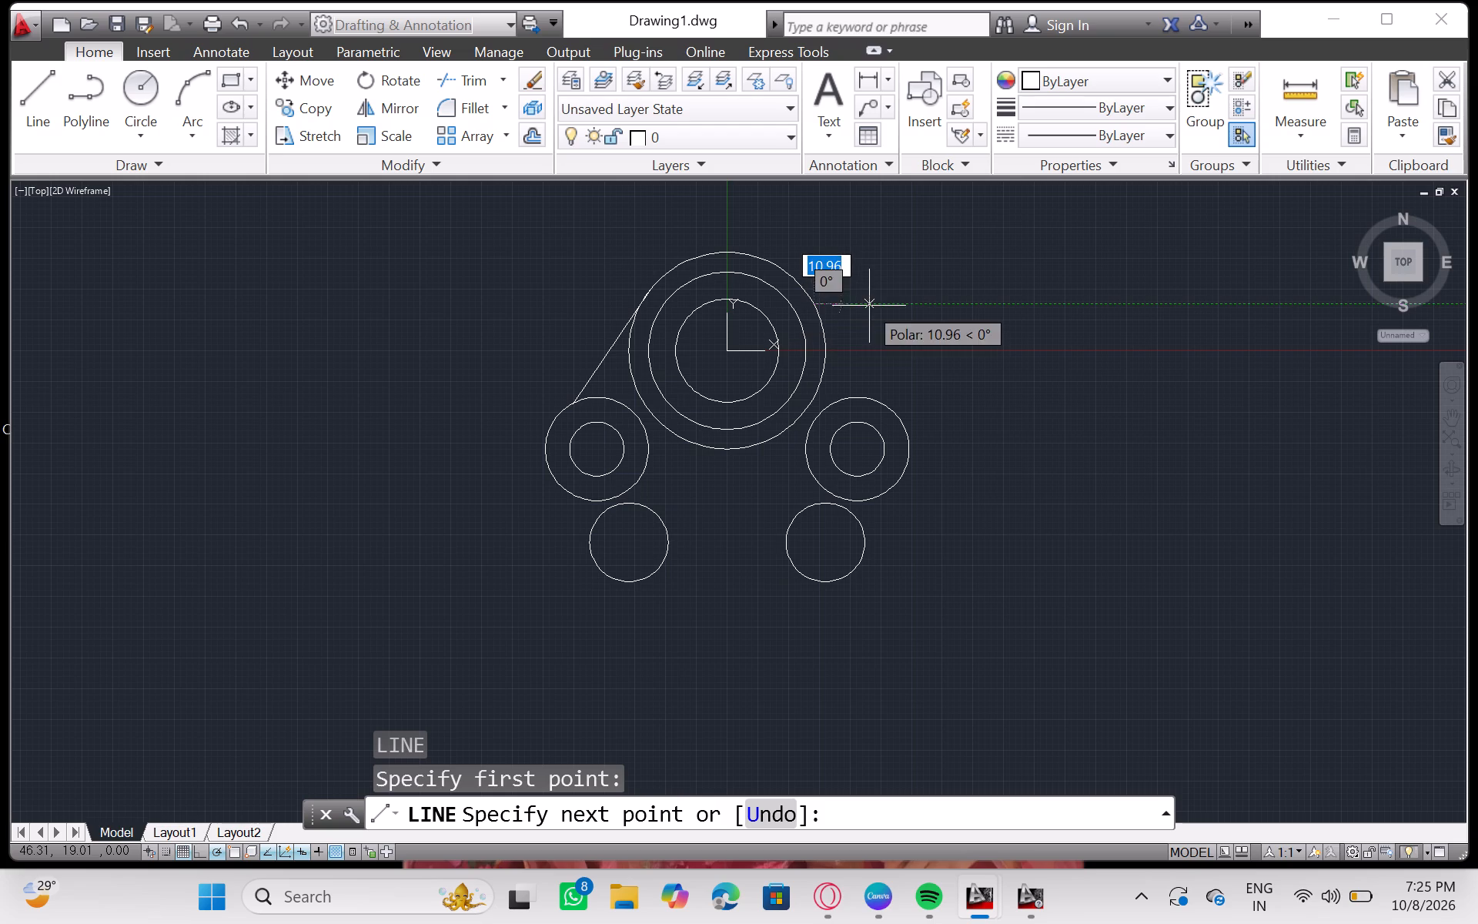
click(901, 422)
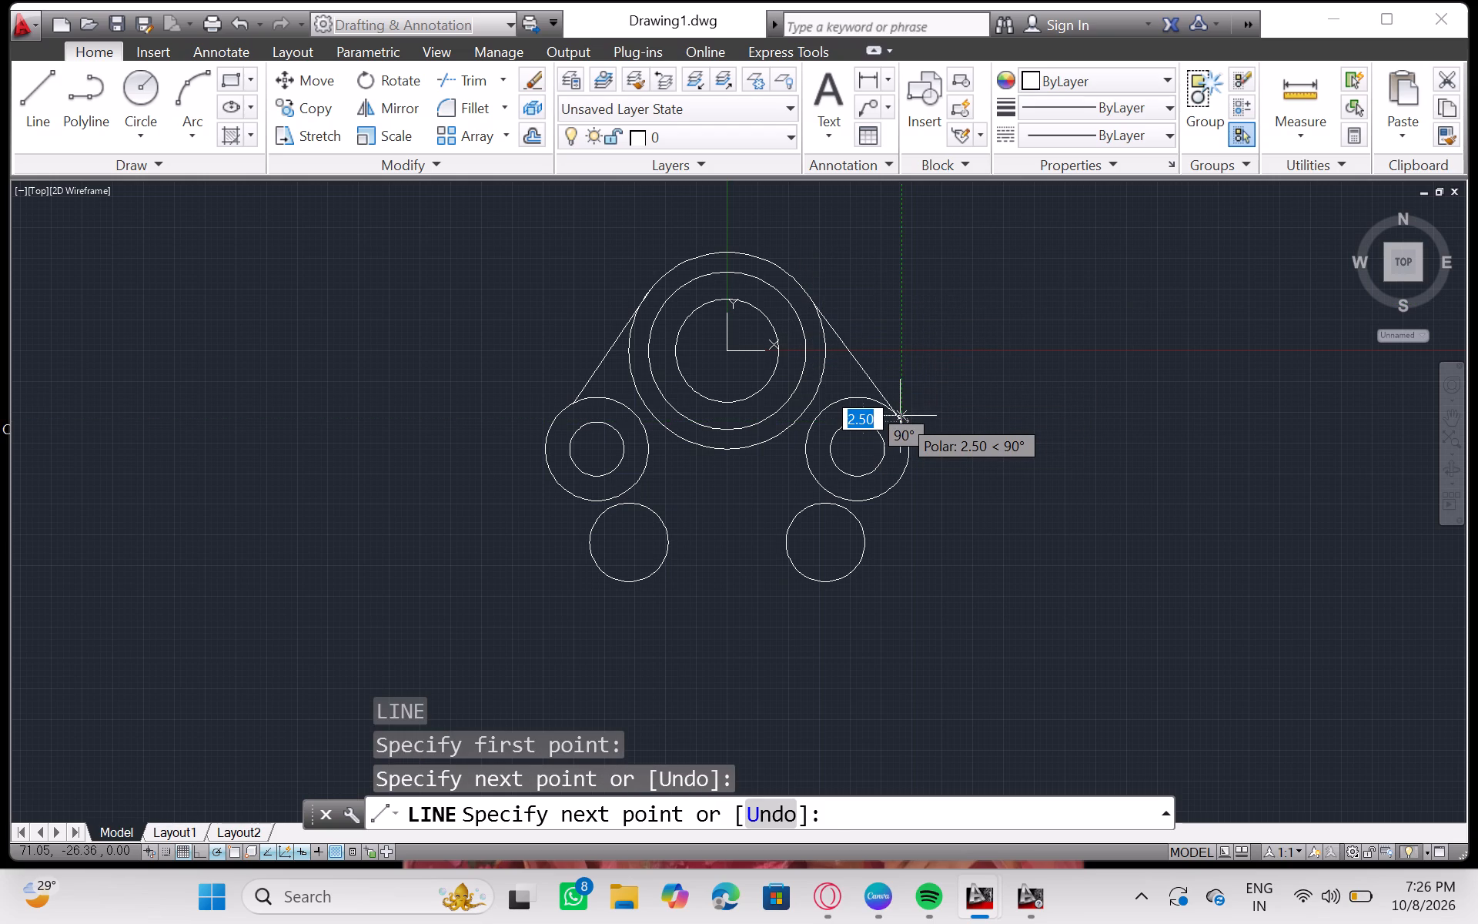
key(Return)
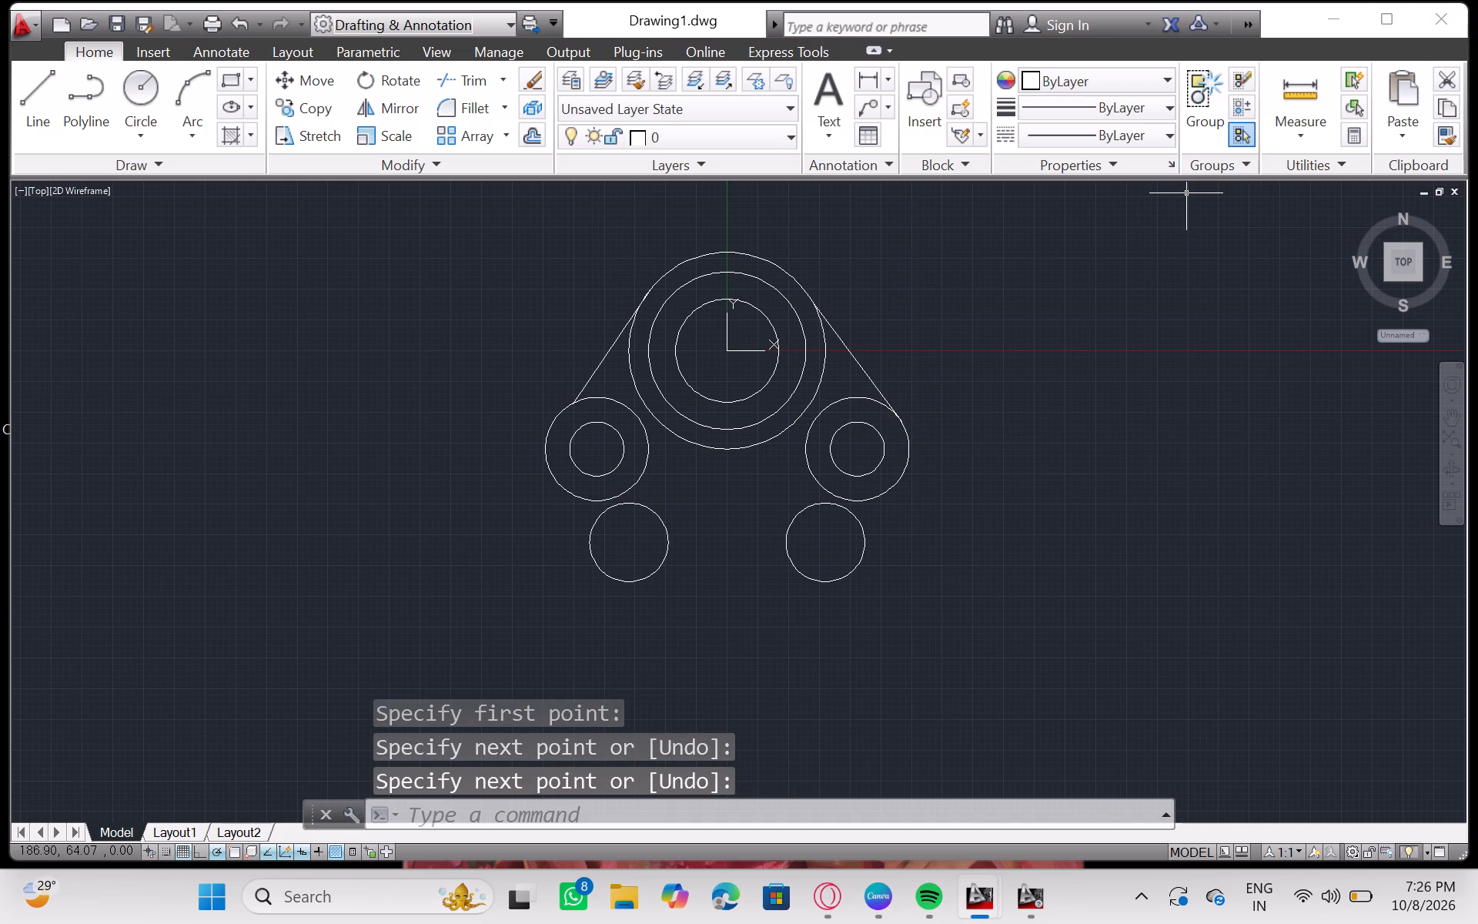
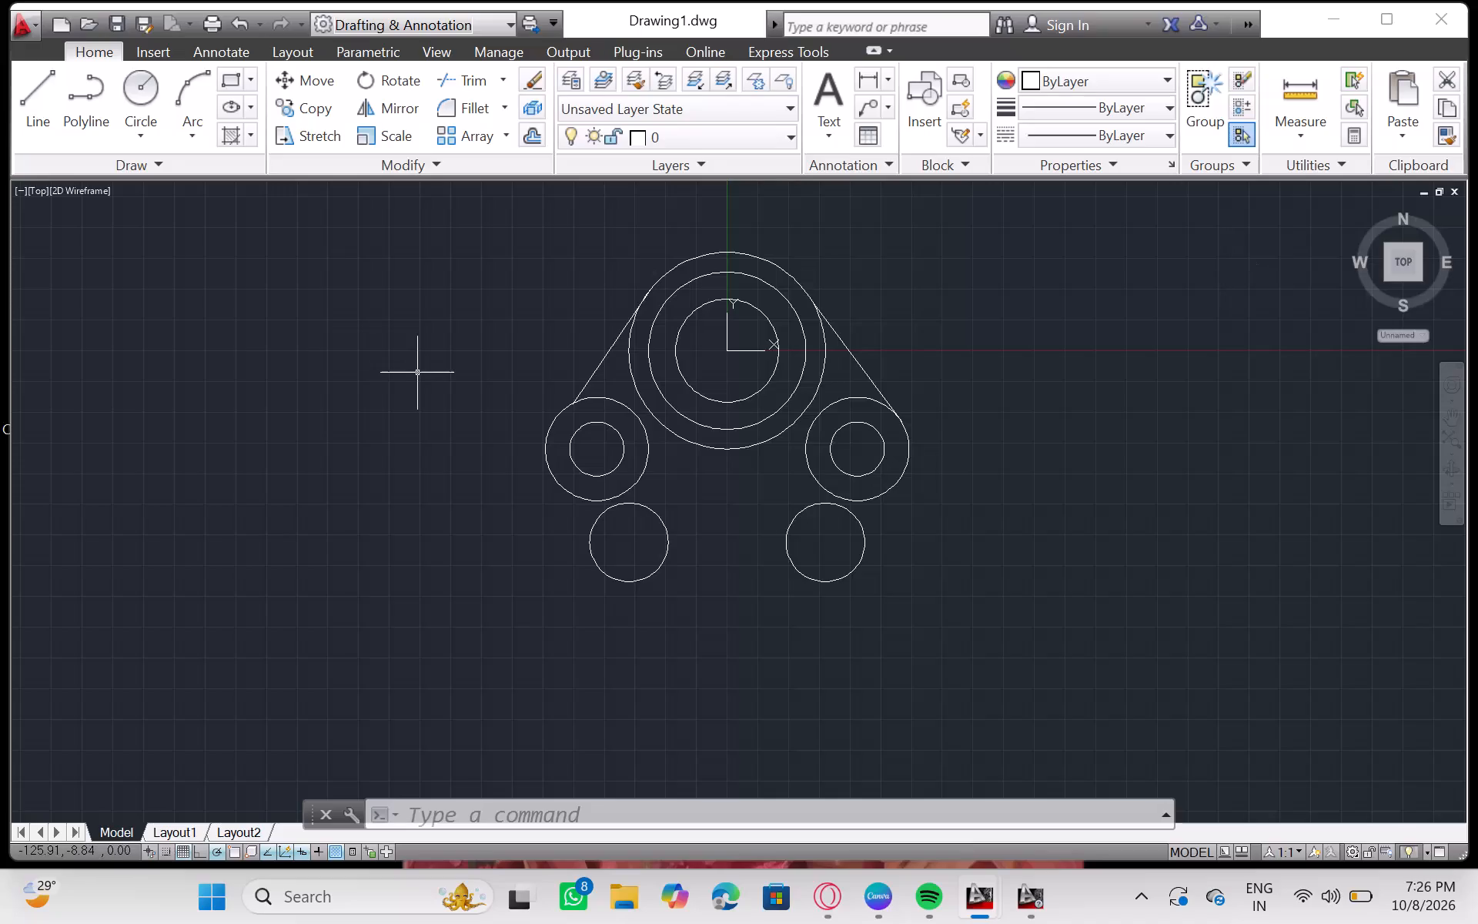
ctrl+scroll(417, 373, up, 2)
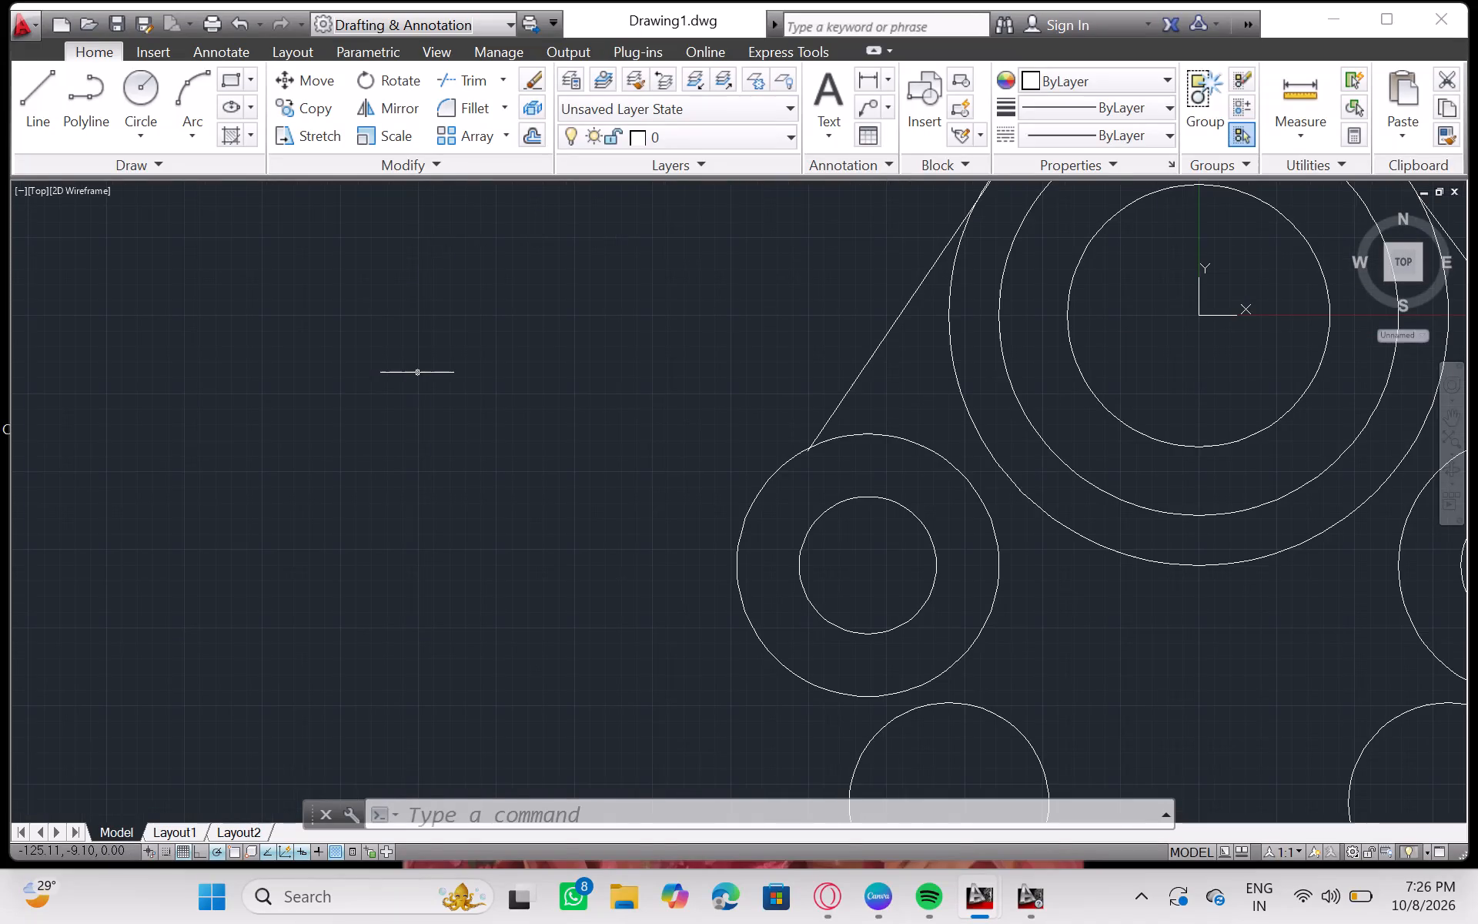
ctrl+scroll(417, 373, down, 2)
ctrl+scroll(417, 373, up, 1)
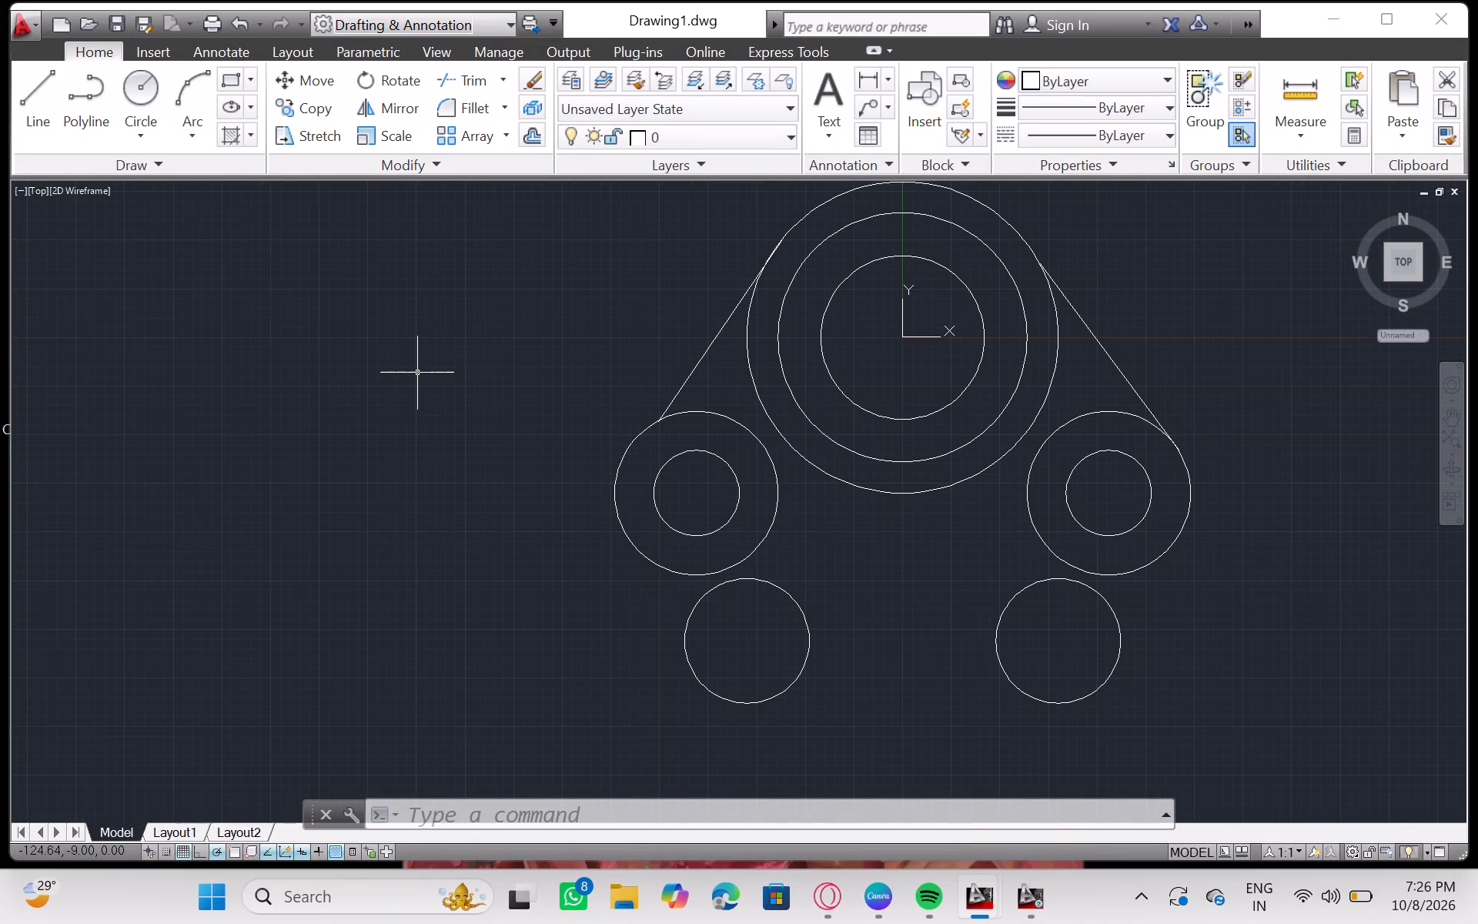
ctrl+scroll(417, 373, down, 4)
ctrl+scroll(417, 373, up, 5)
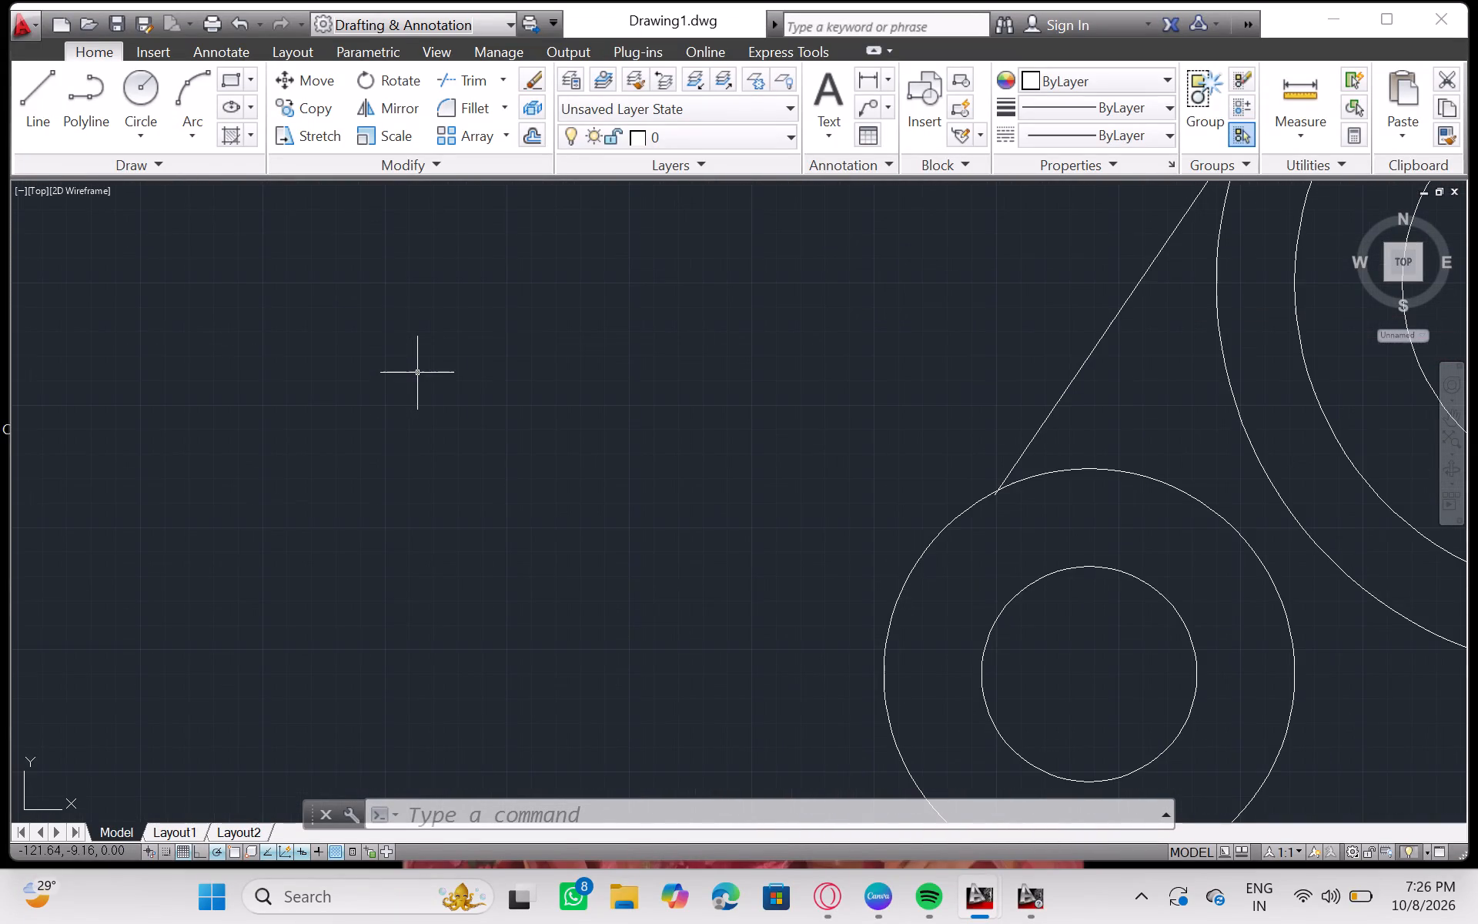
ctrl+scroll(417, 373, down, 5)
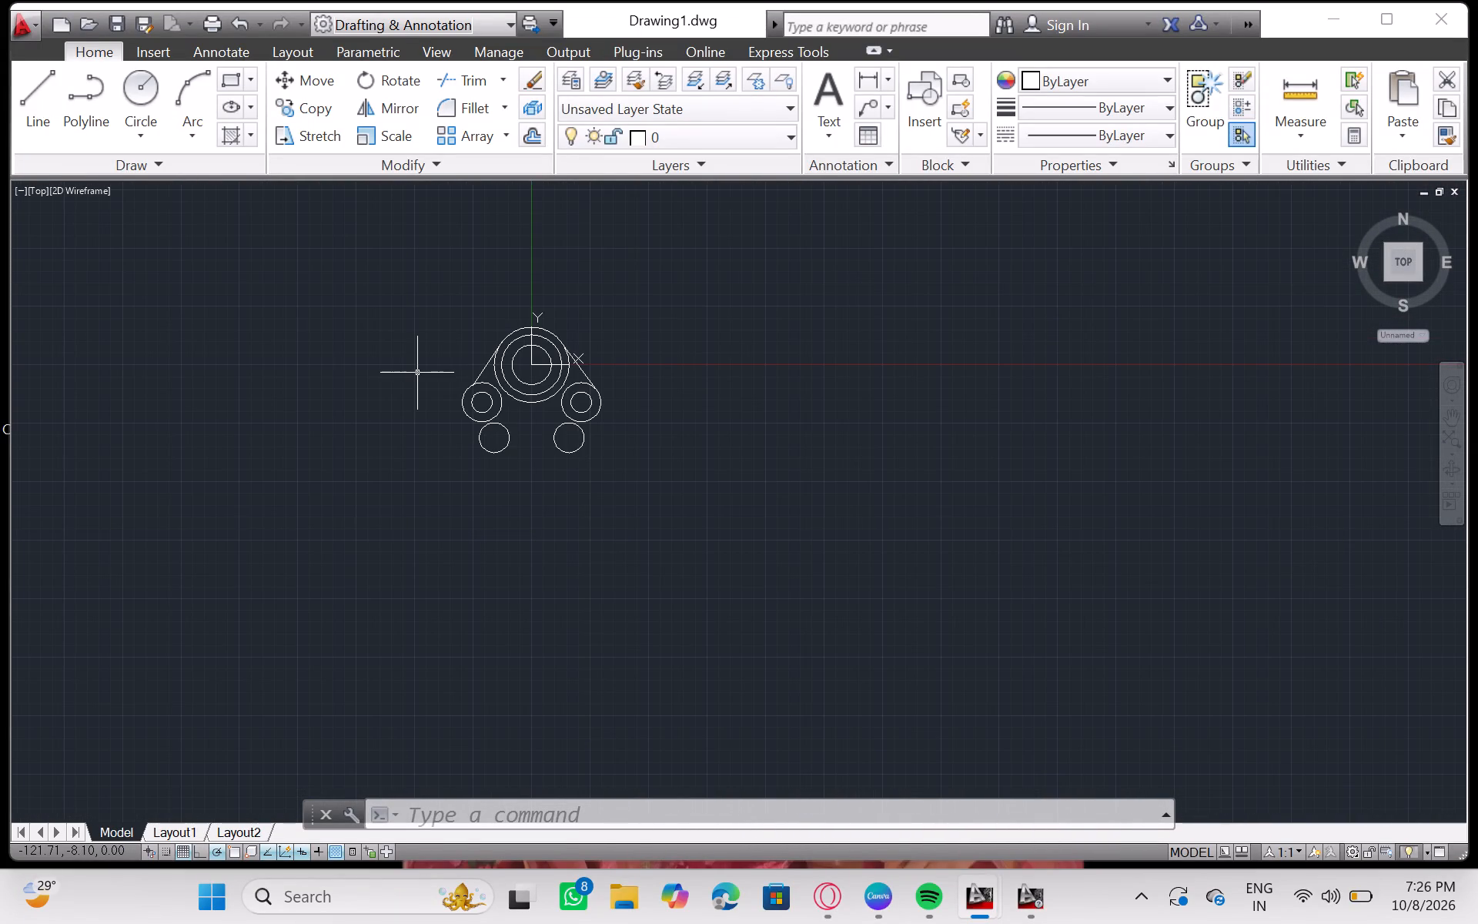
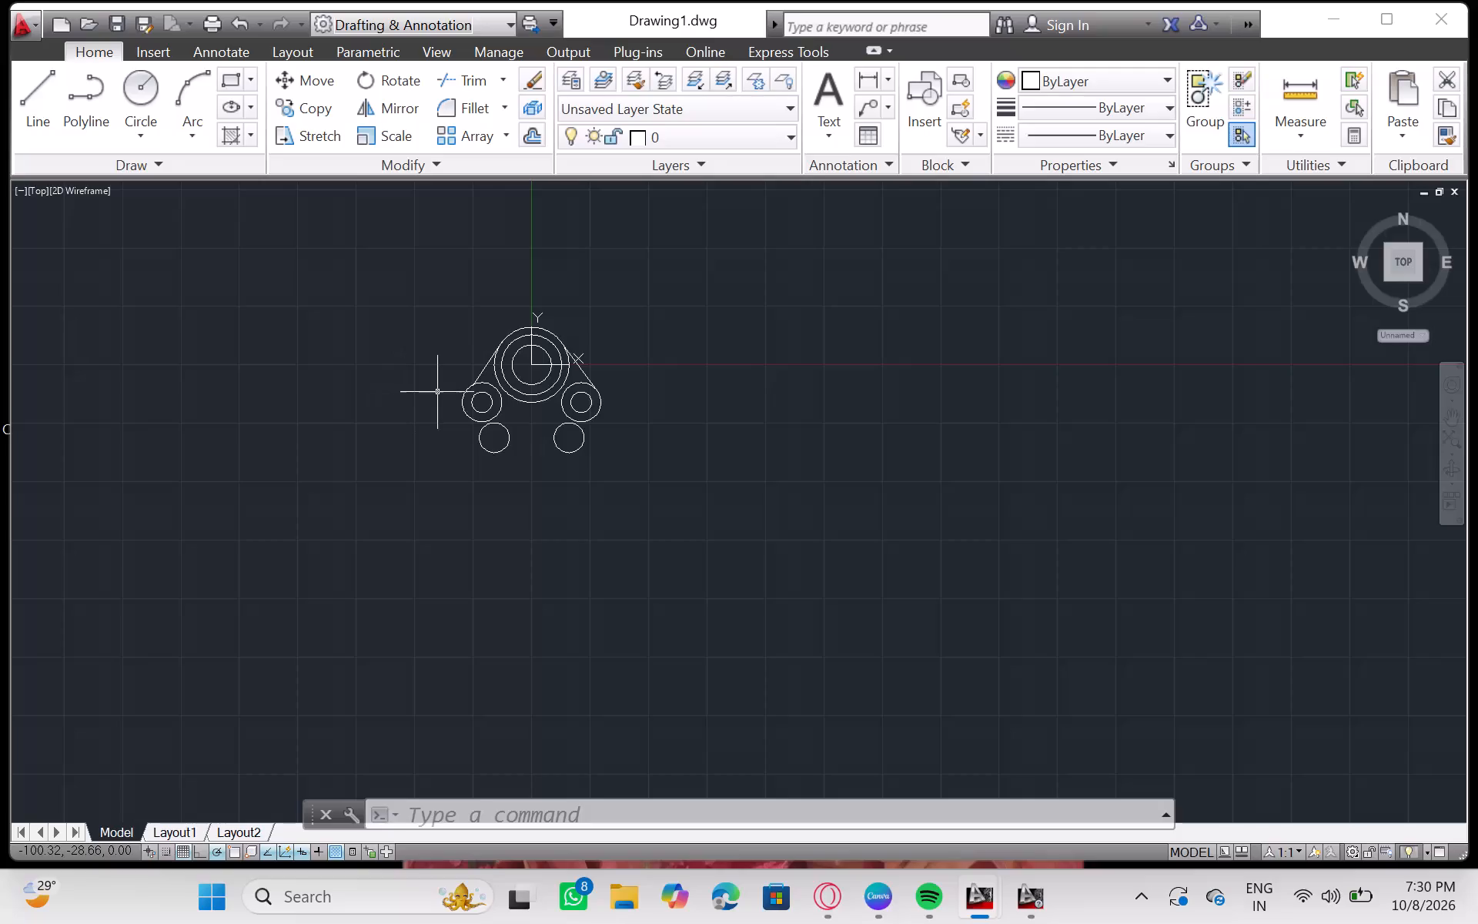
Draw a horizontal line about 0.41 units long starting on the lower-left edge of the outer circle centred at -53,-40.
ctrl+scroll(437, 392, up, 4)
ctrl+scroll(437, 392, down, 2)
ctrl+scroll(437, 392, up, 1)
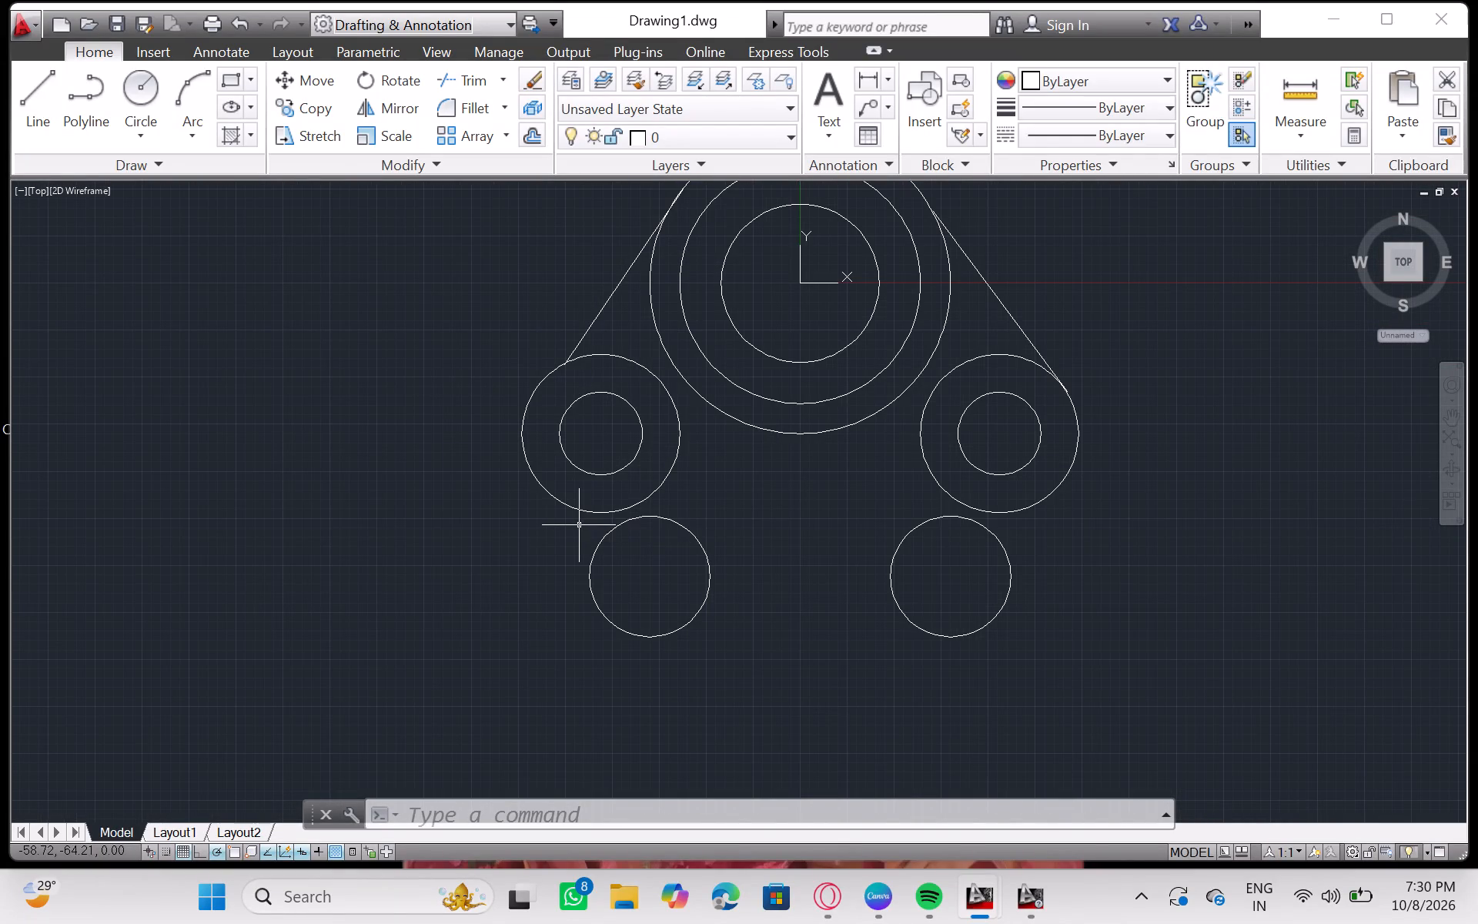
drag(553, 561, 542, 551)
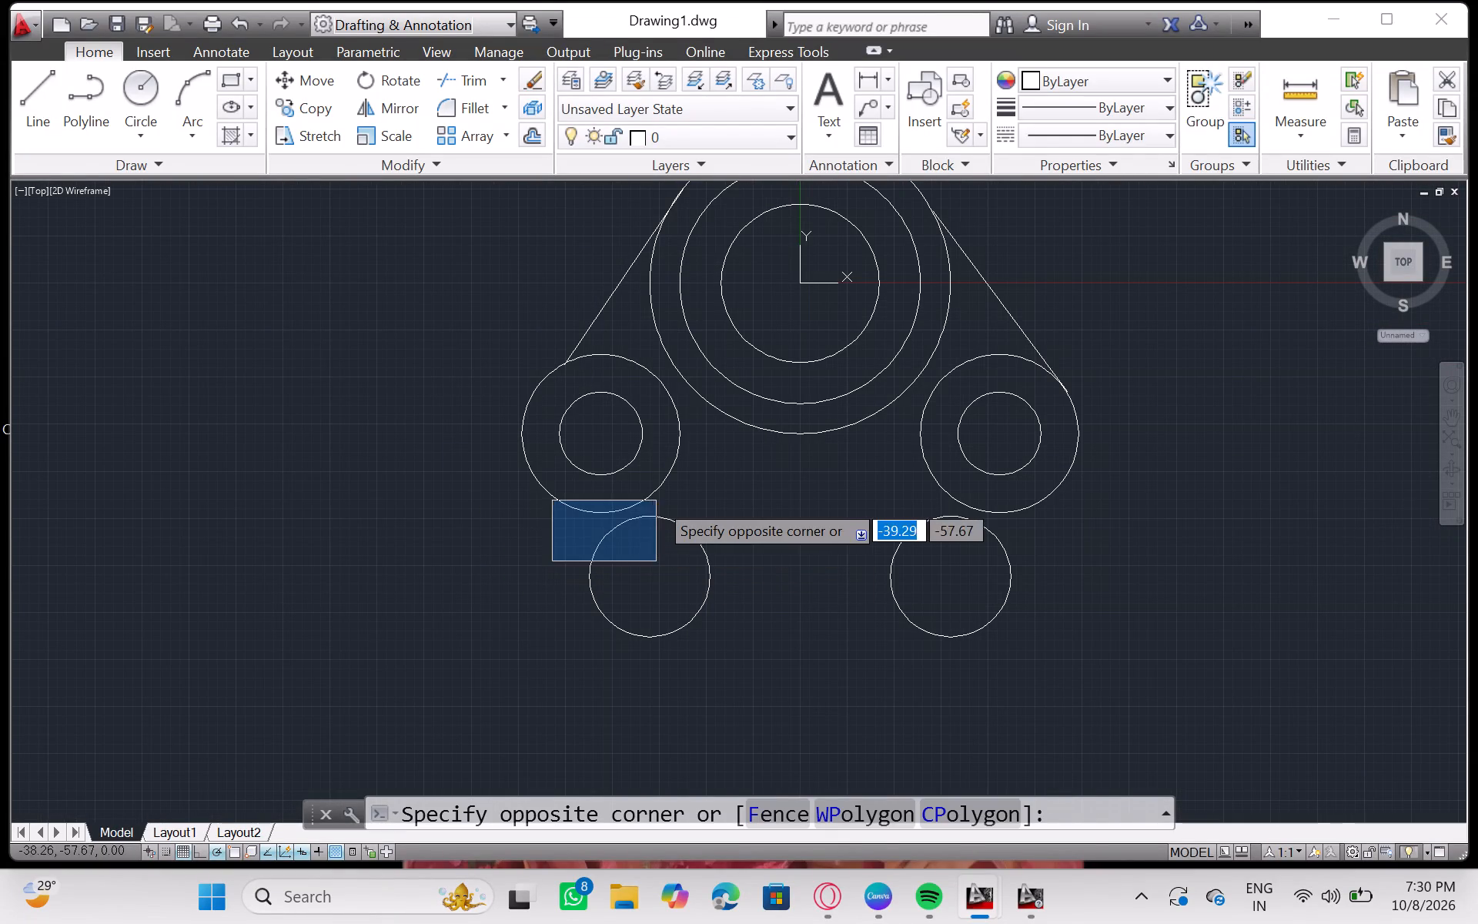
click(446, 673)
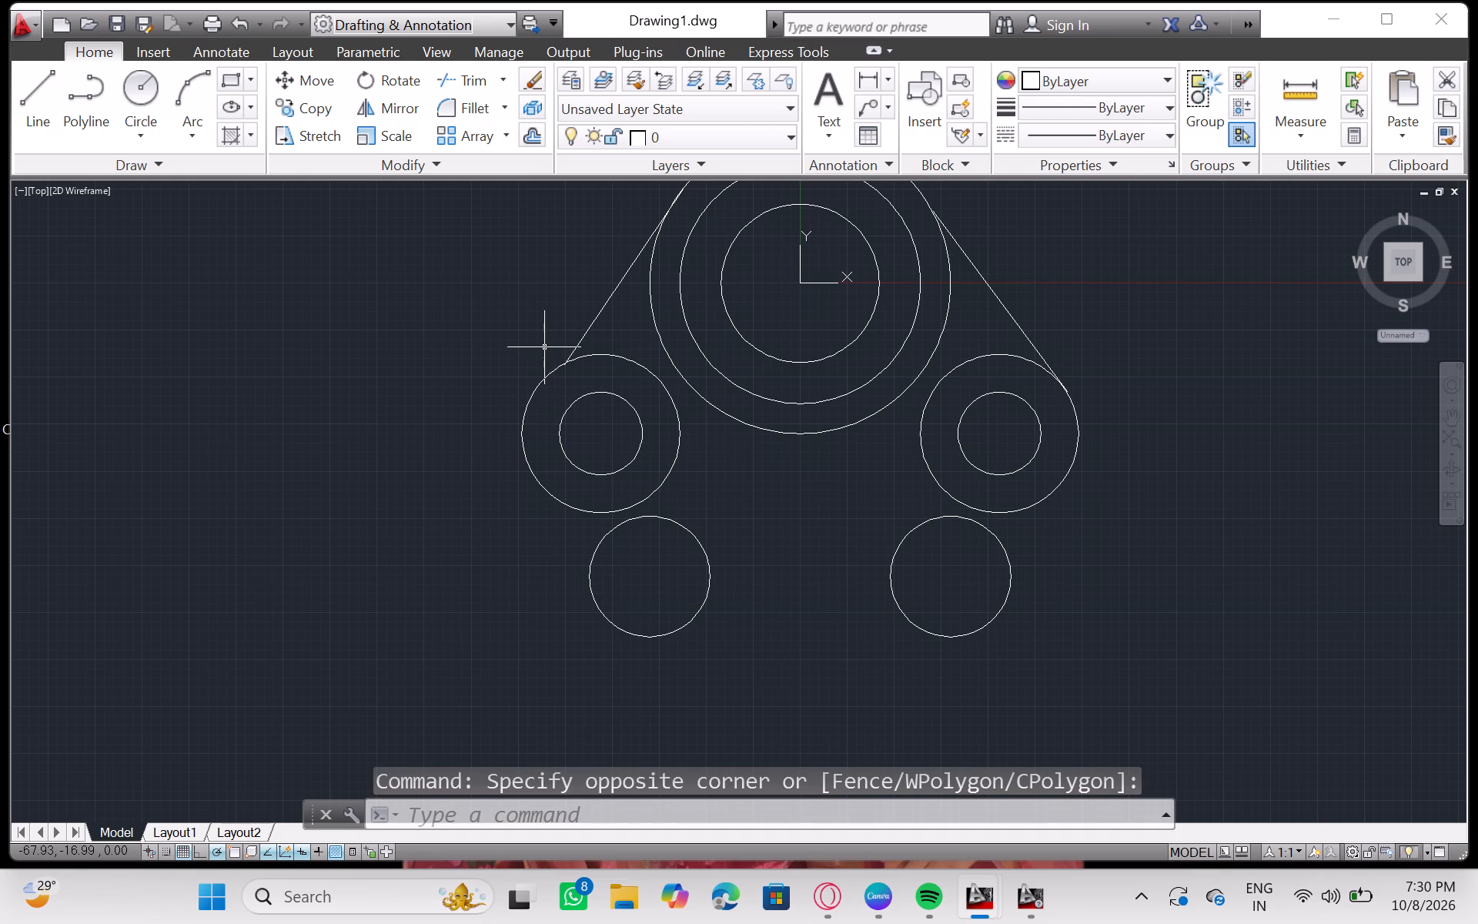
key(l)
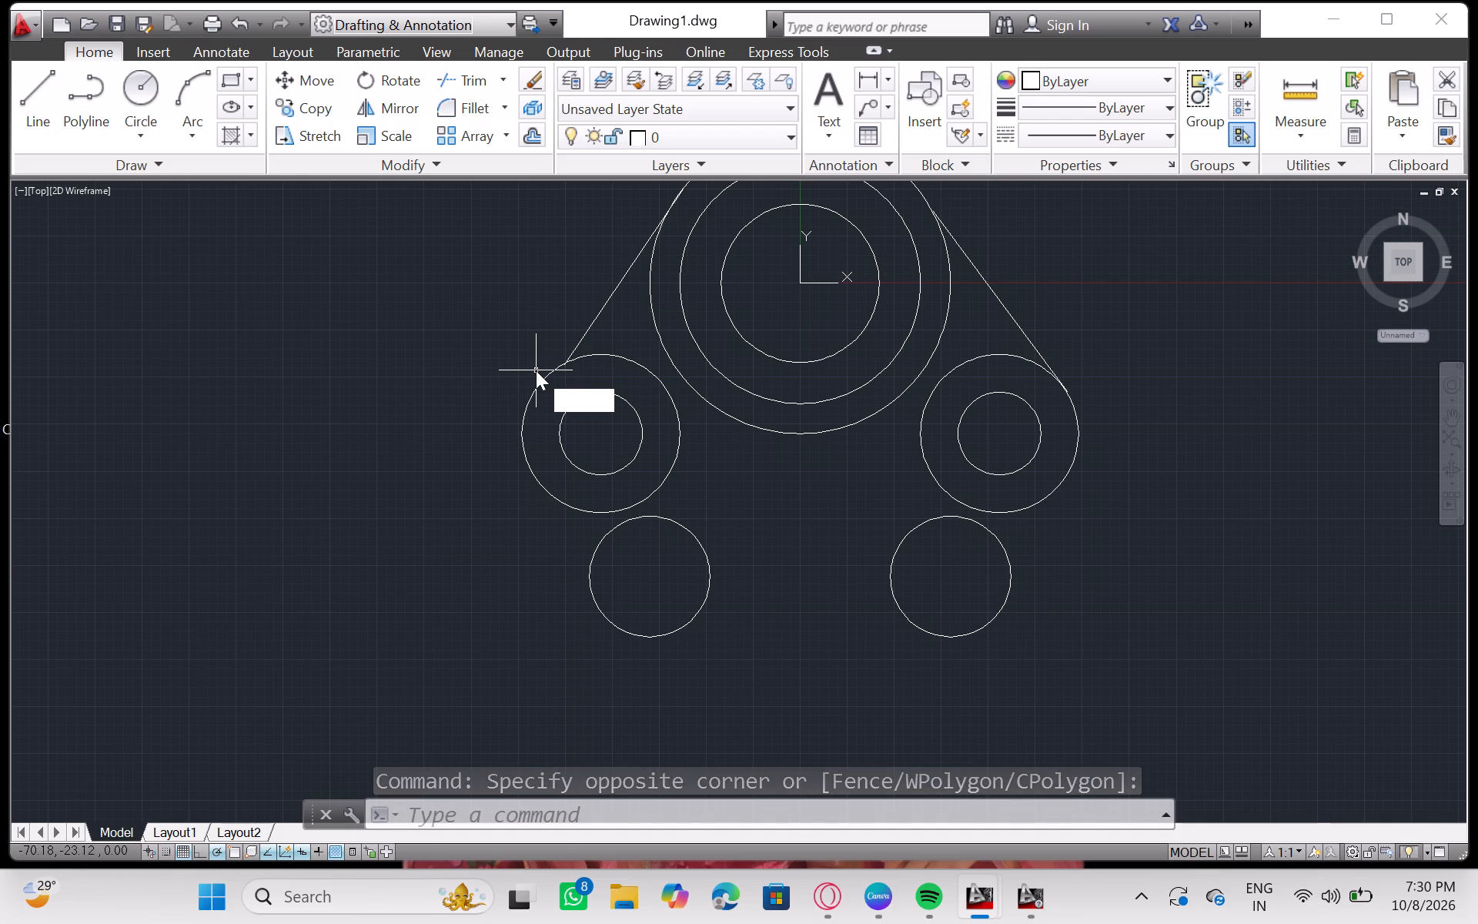
key(Return)
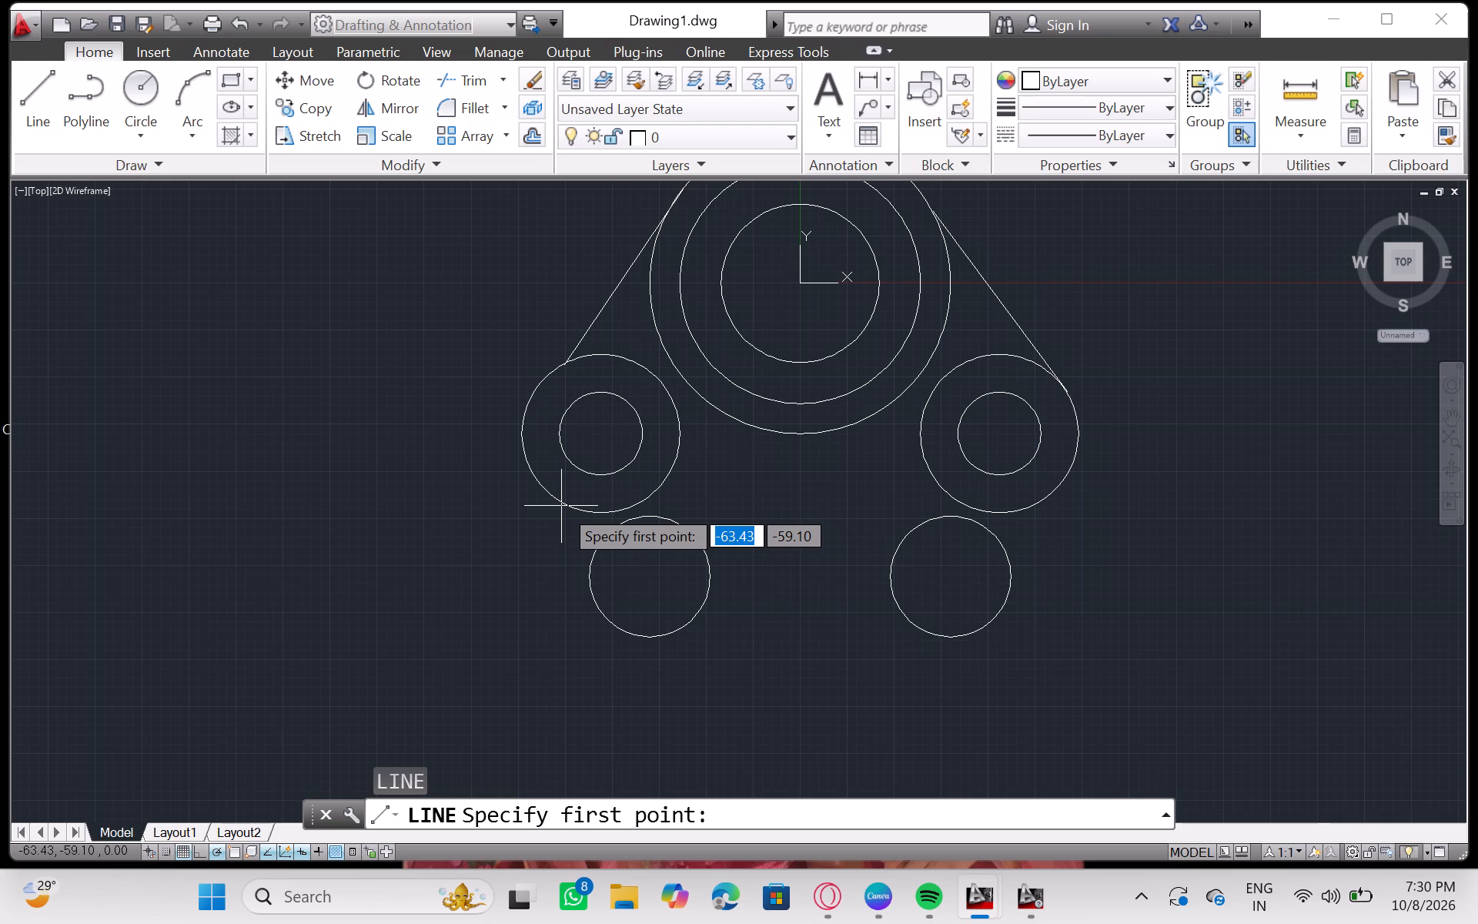
click(530, 472)
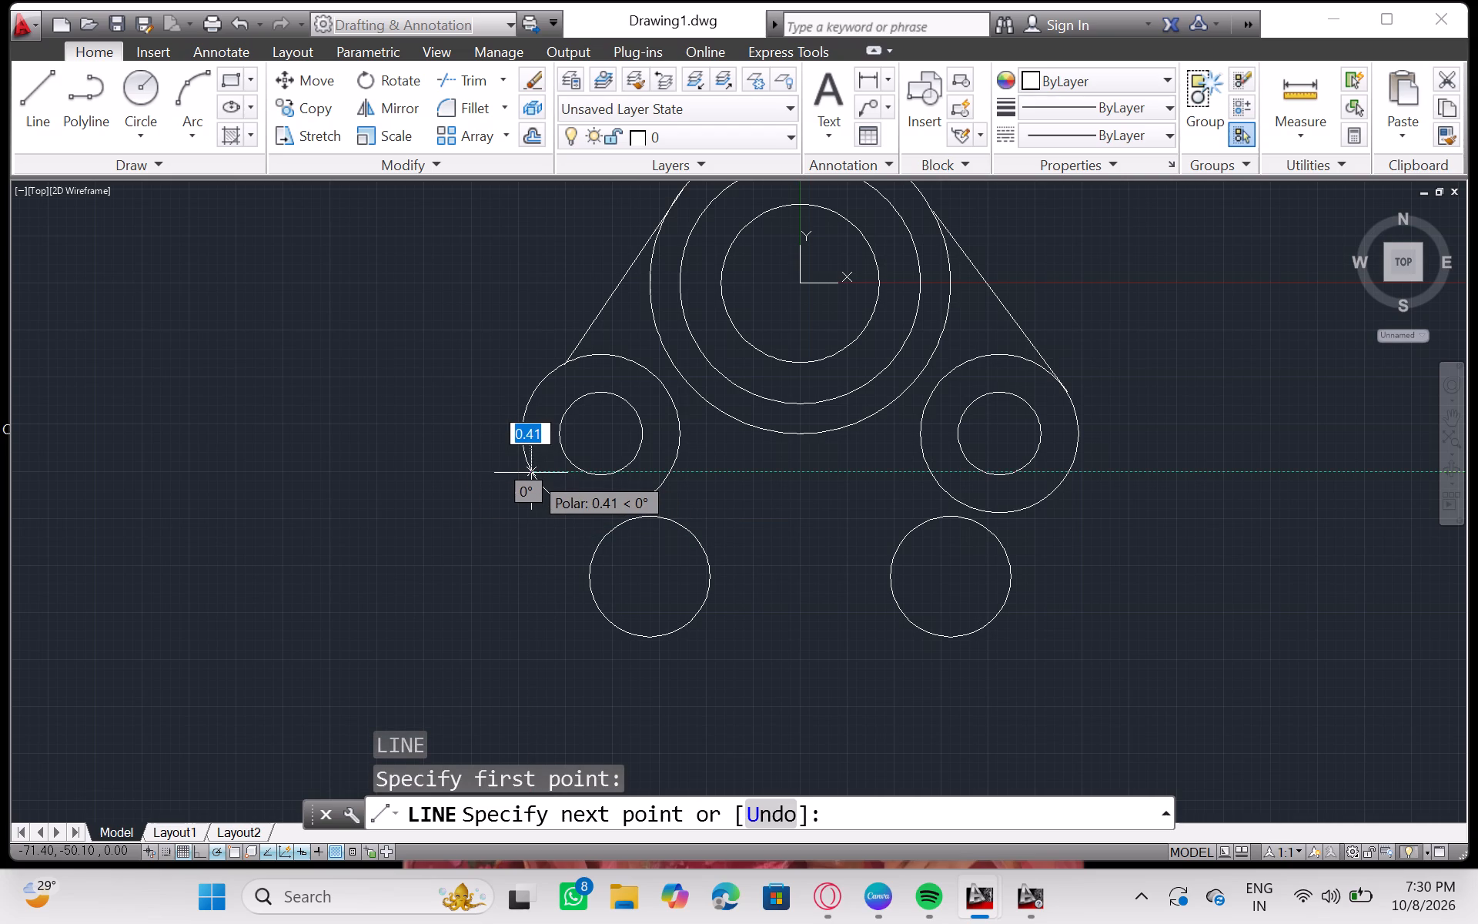
click(531, 472)
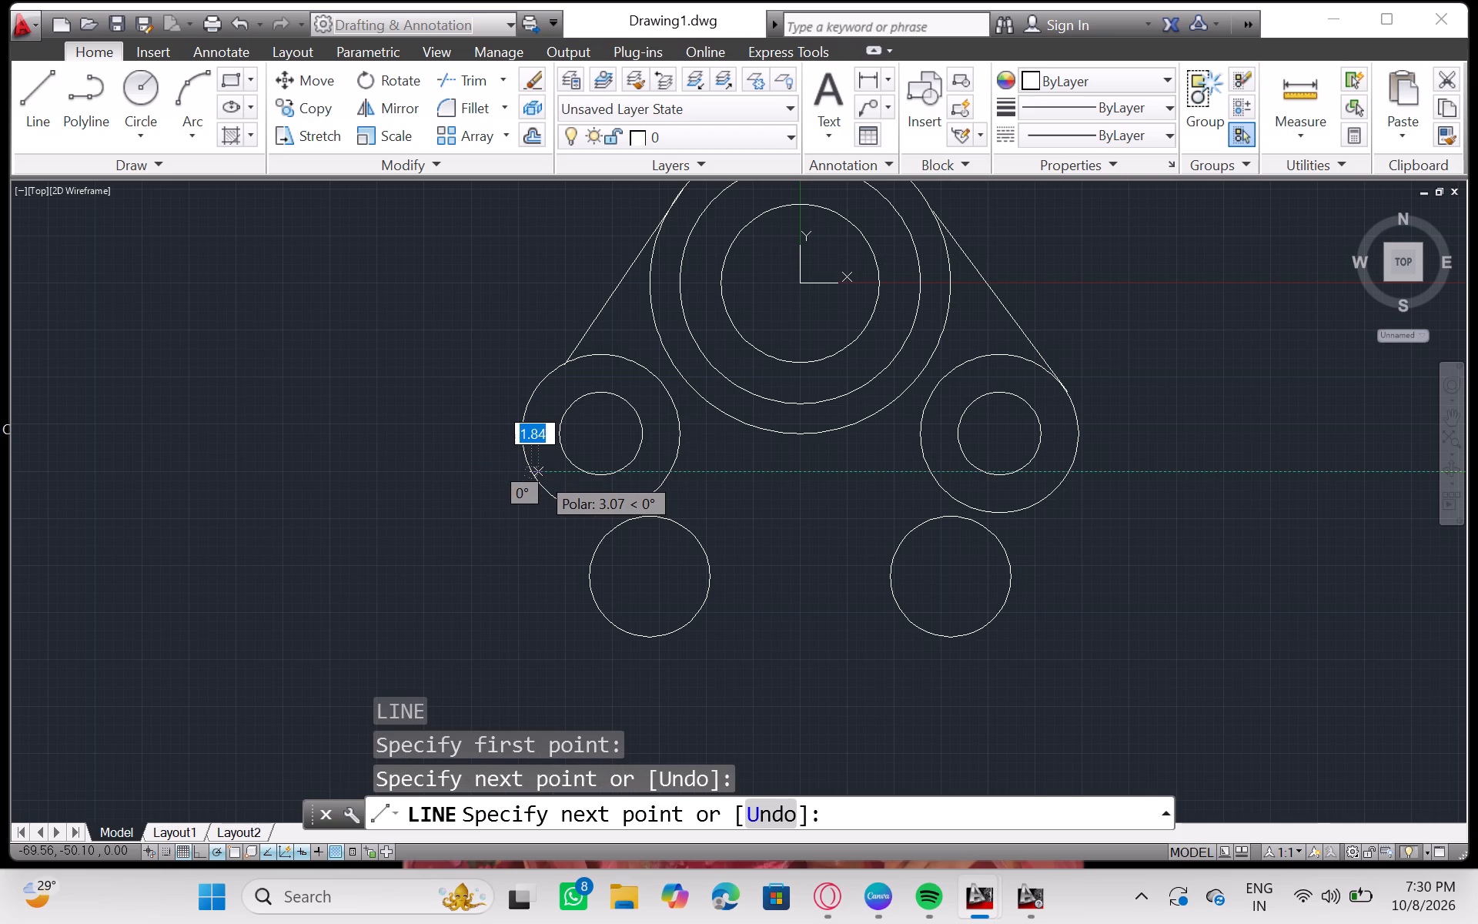
key(Return)
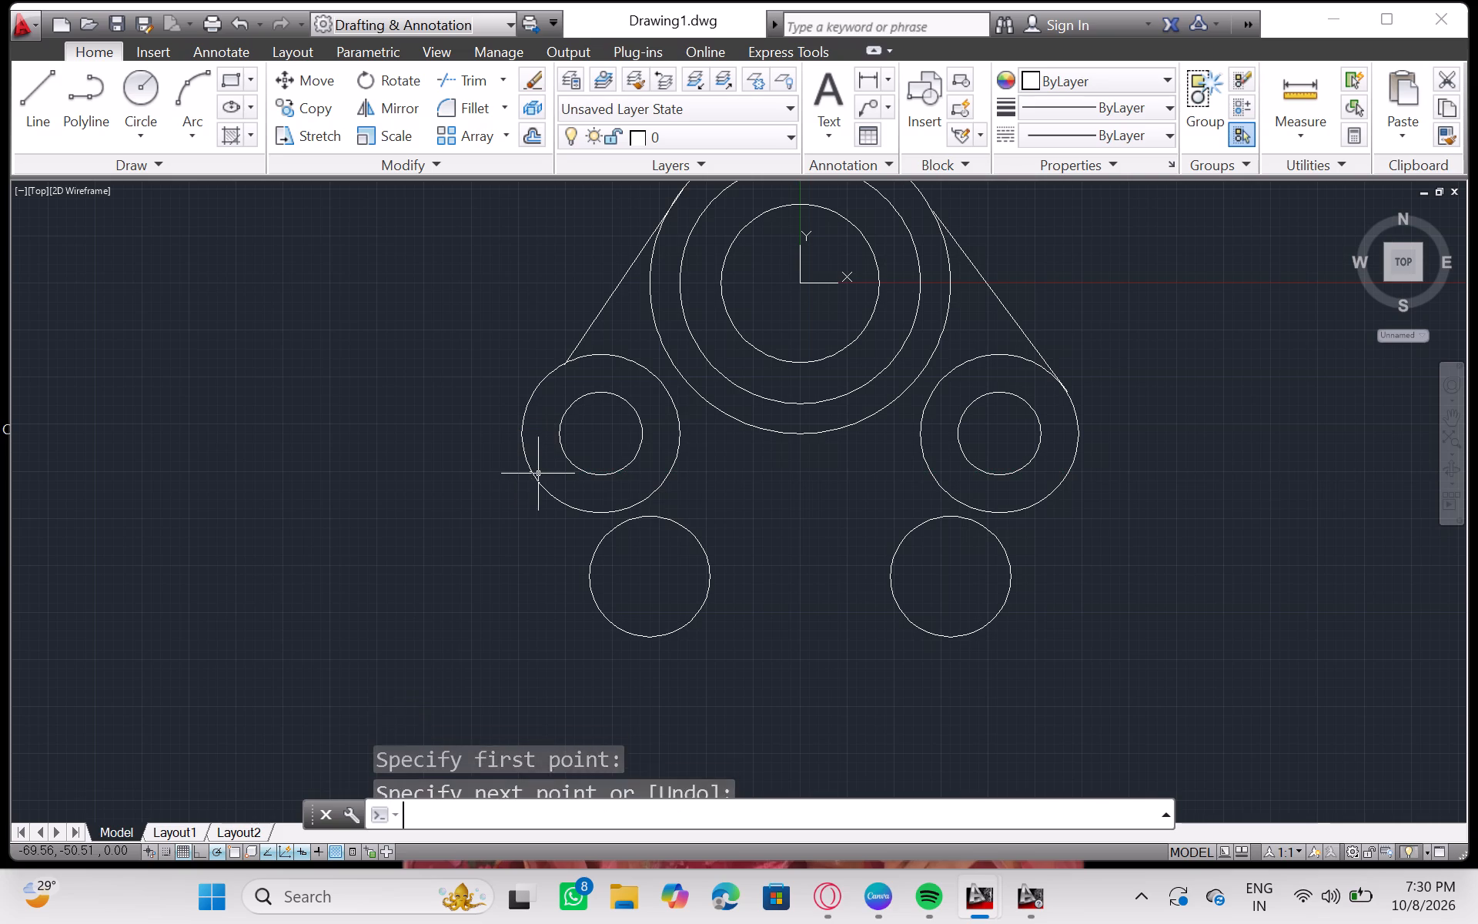
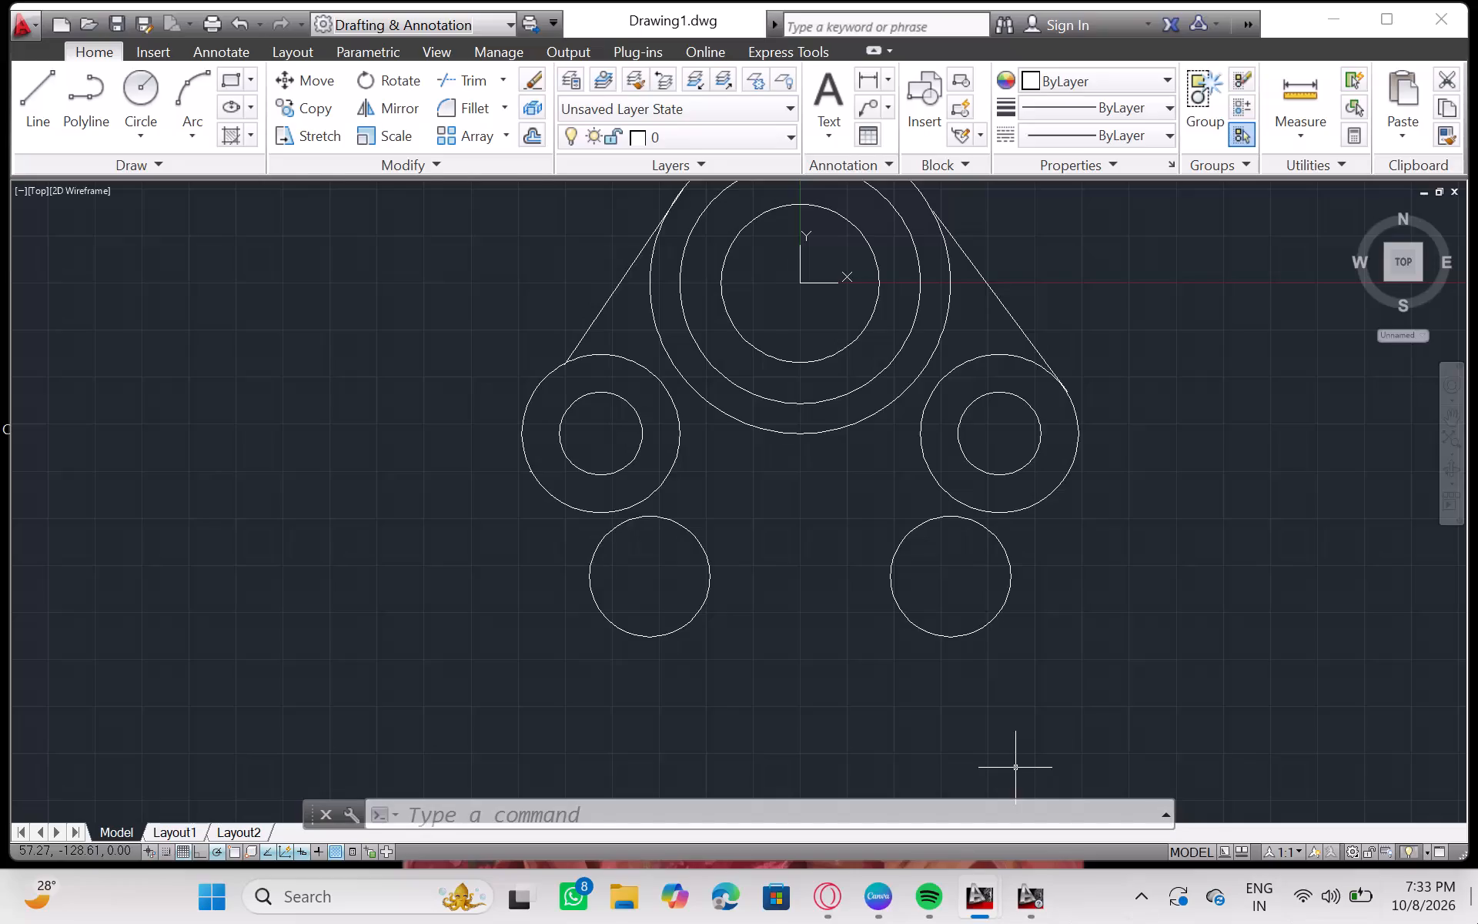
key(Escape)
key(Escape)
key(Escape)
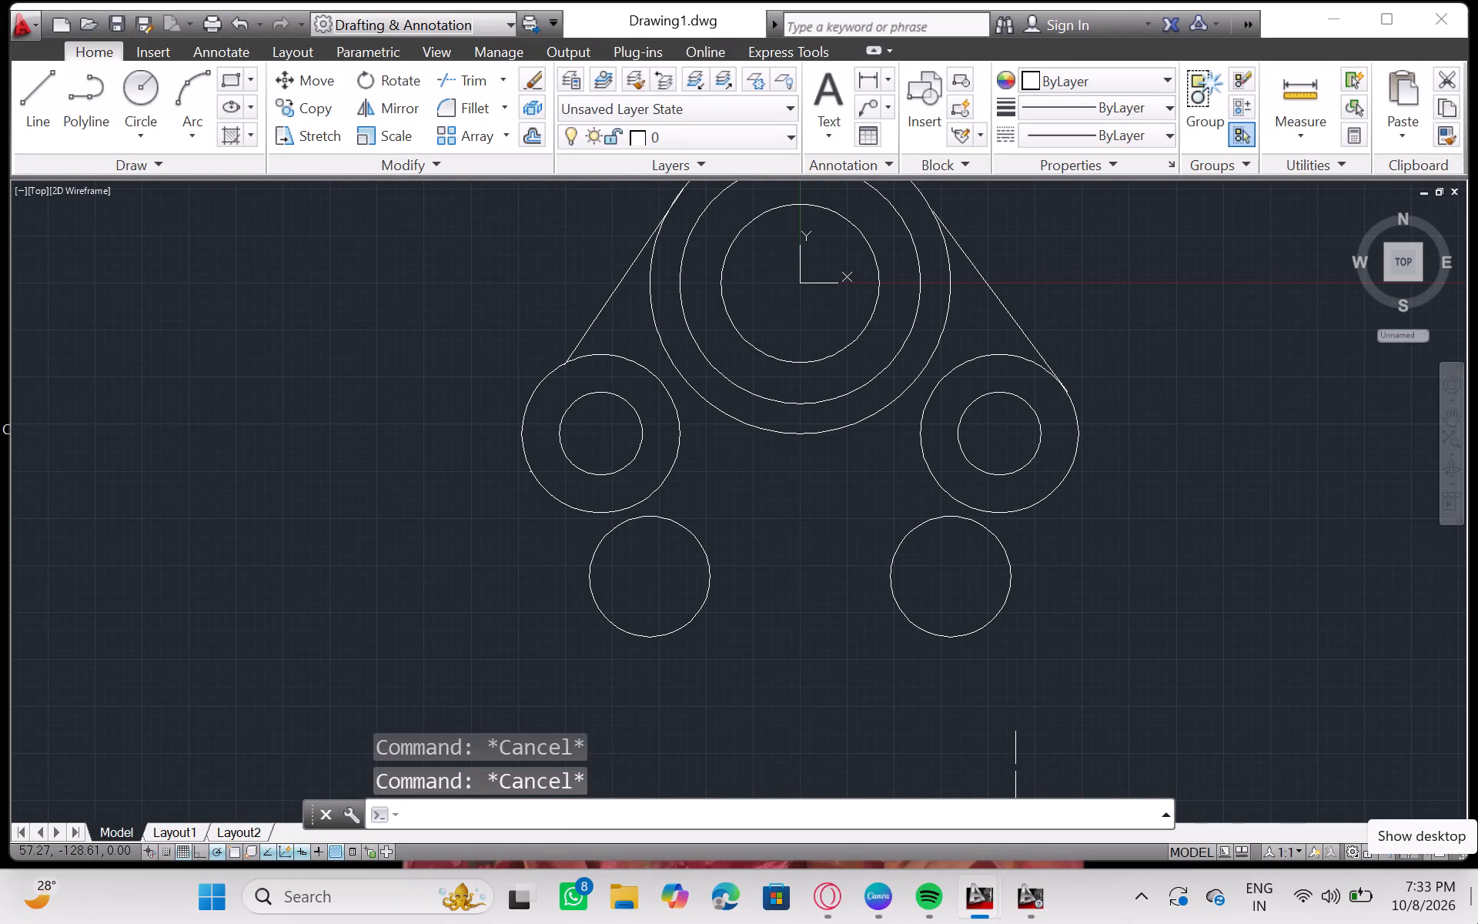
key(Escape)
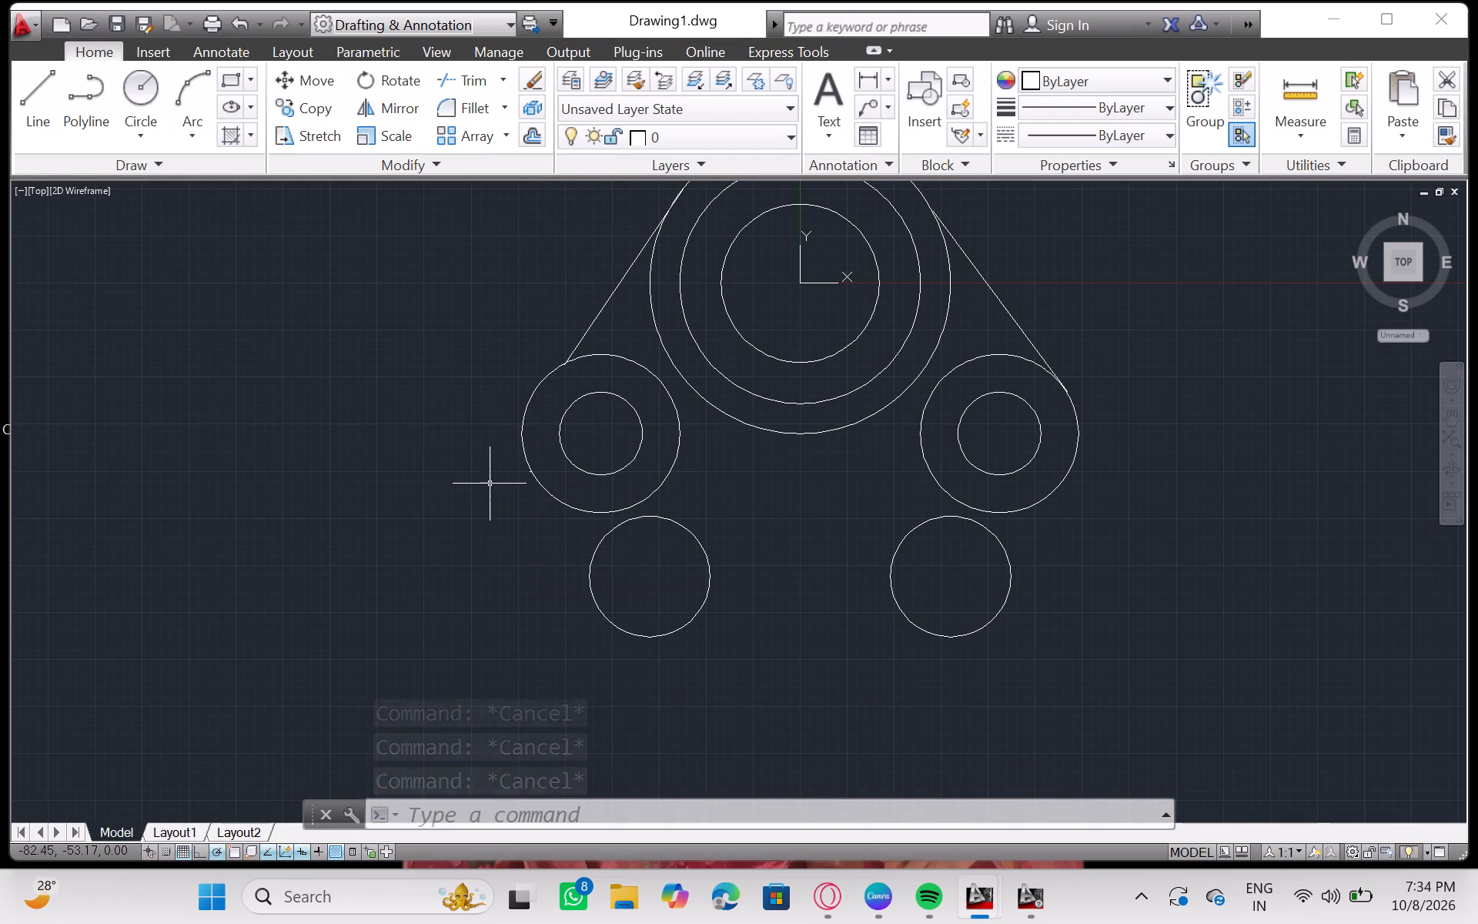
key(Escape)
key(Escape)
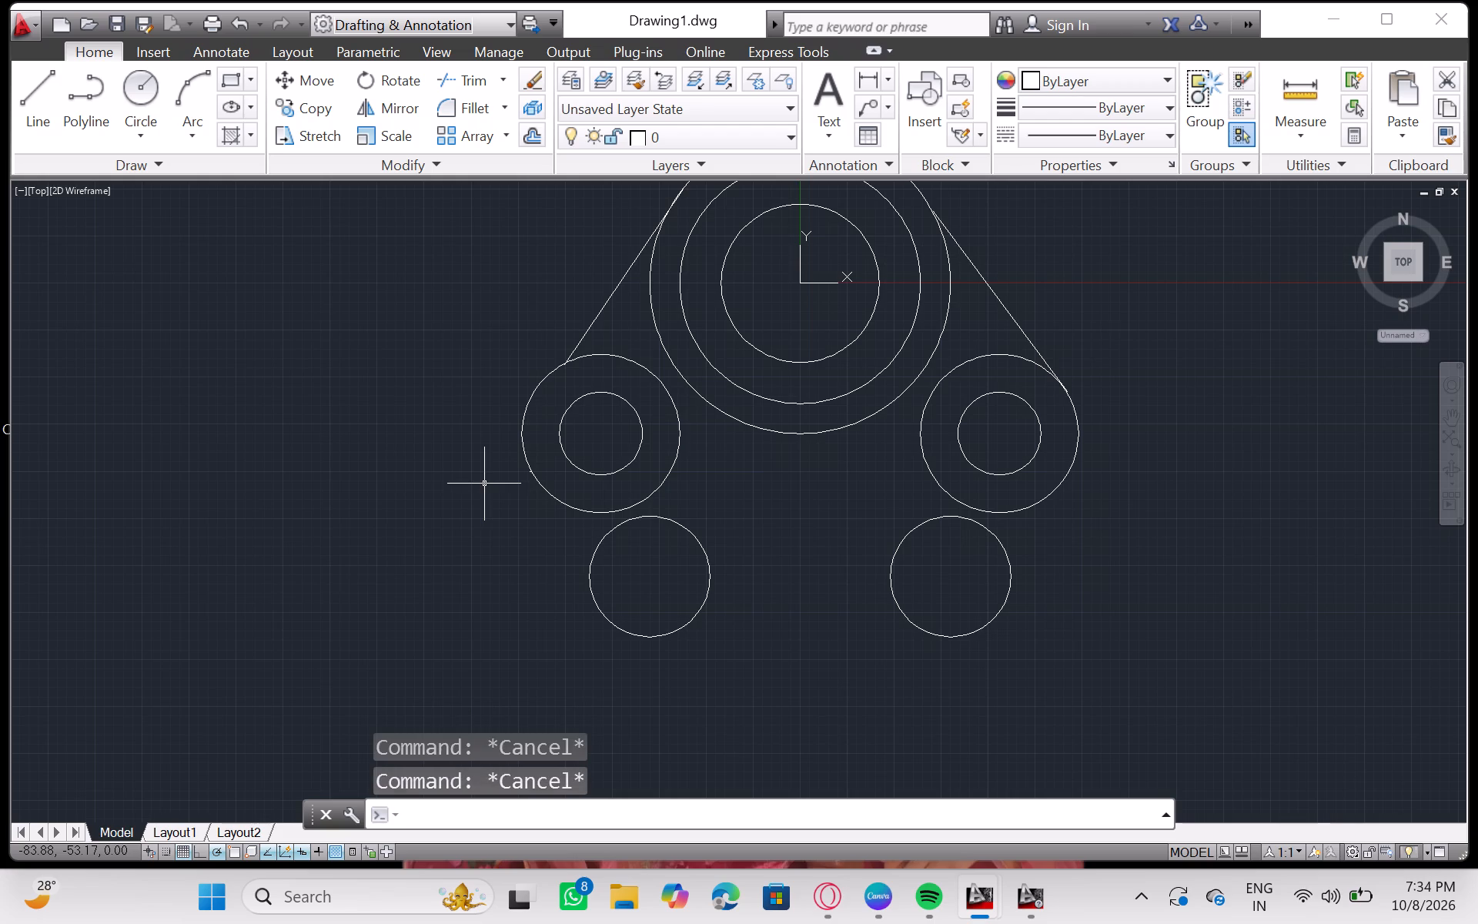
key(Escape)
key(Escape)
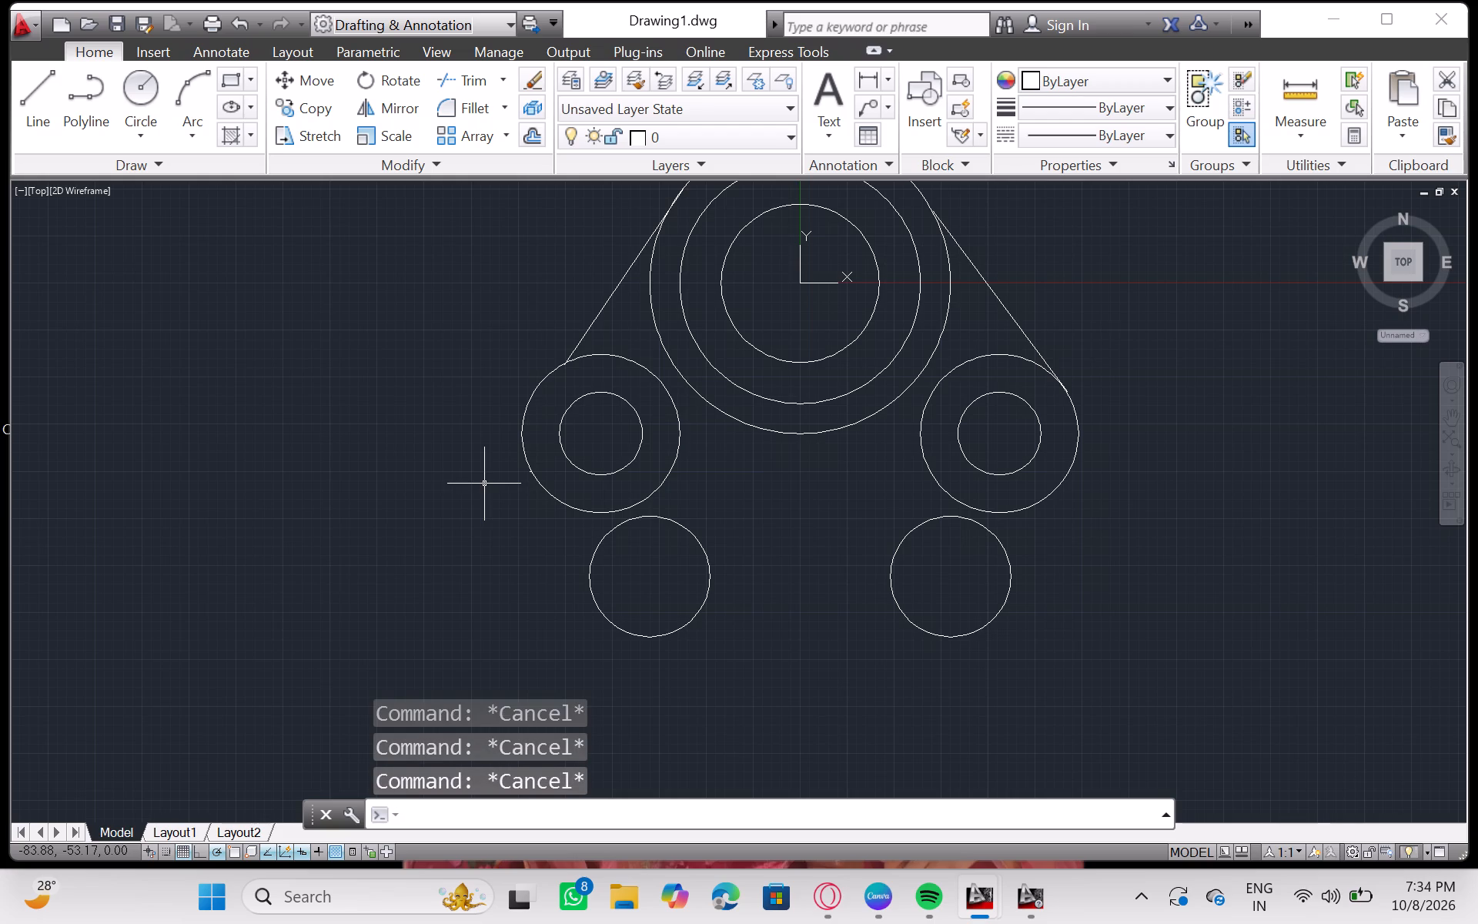
Start the Line command for another line connecting the circles.
key(l)
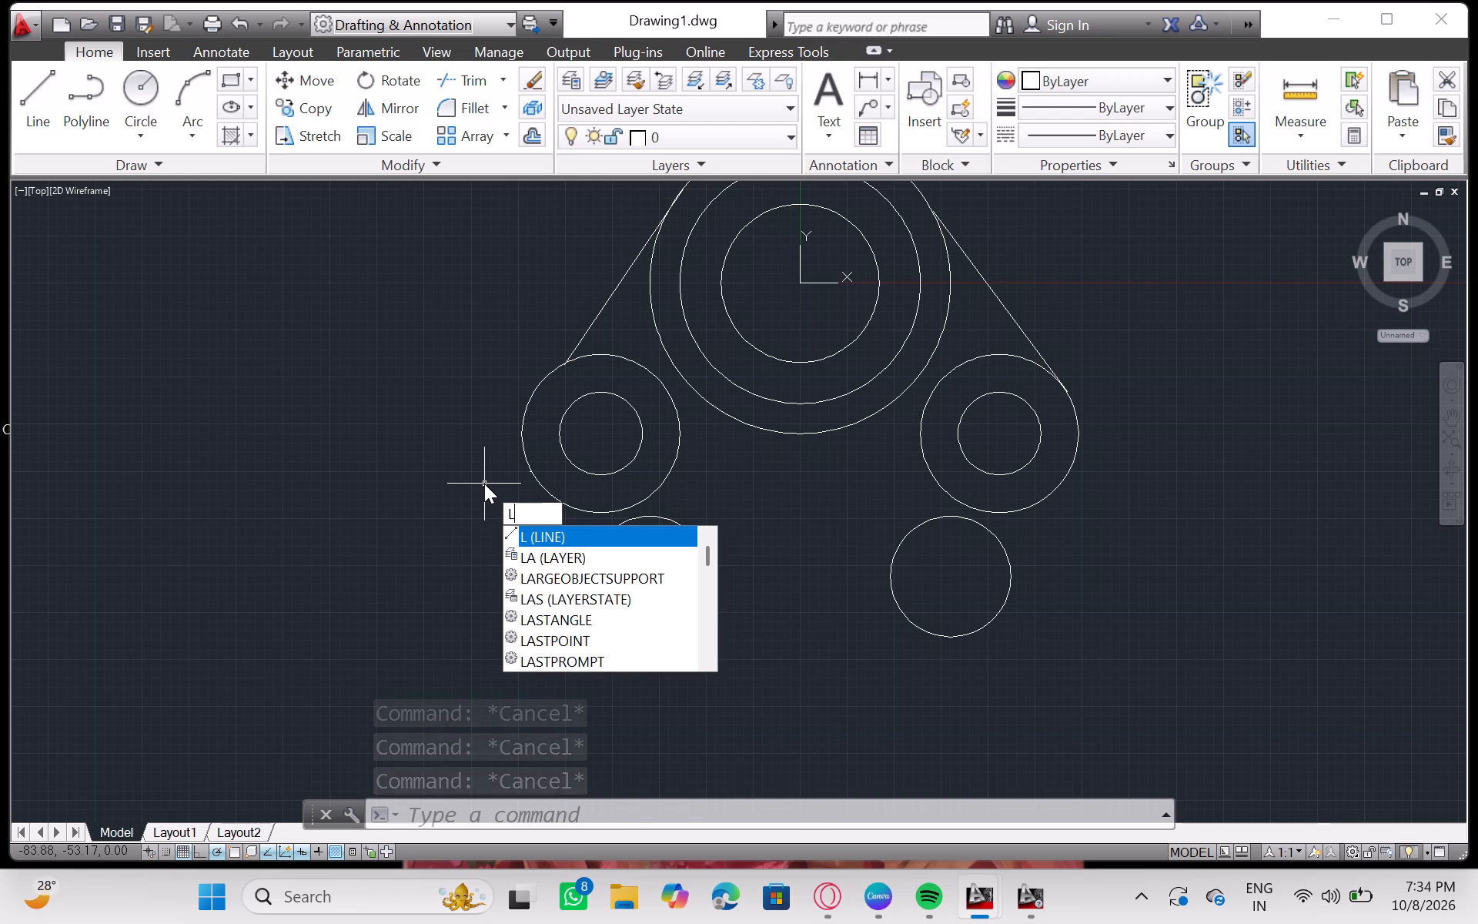
key(Return)
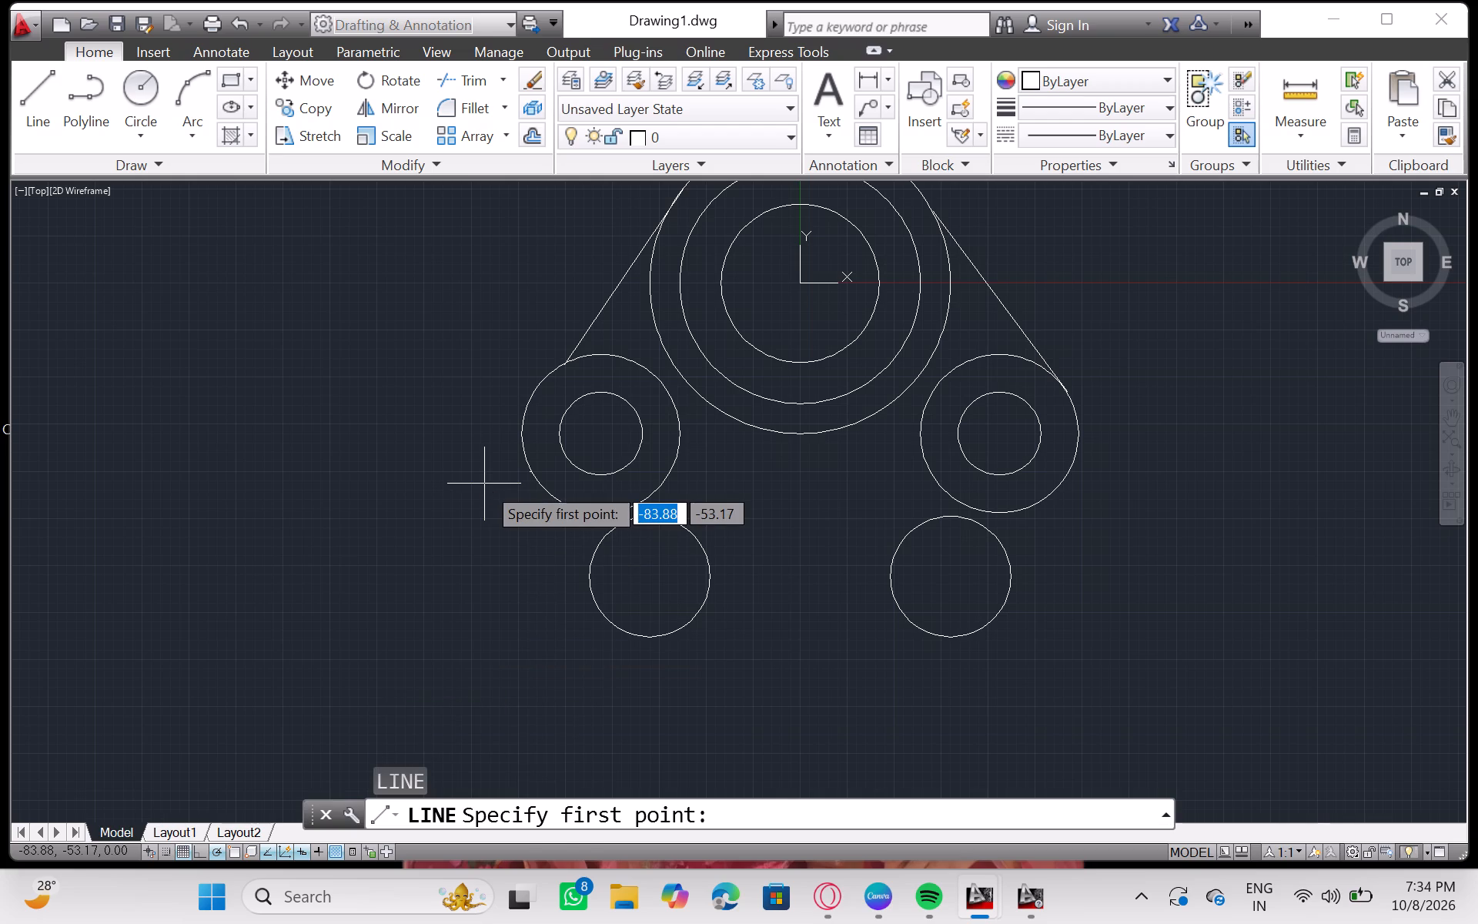
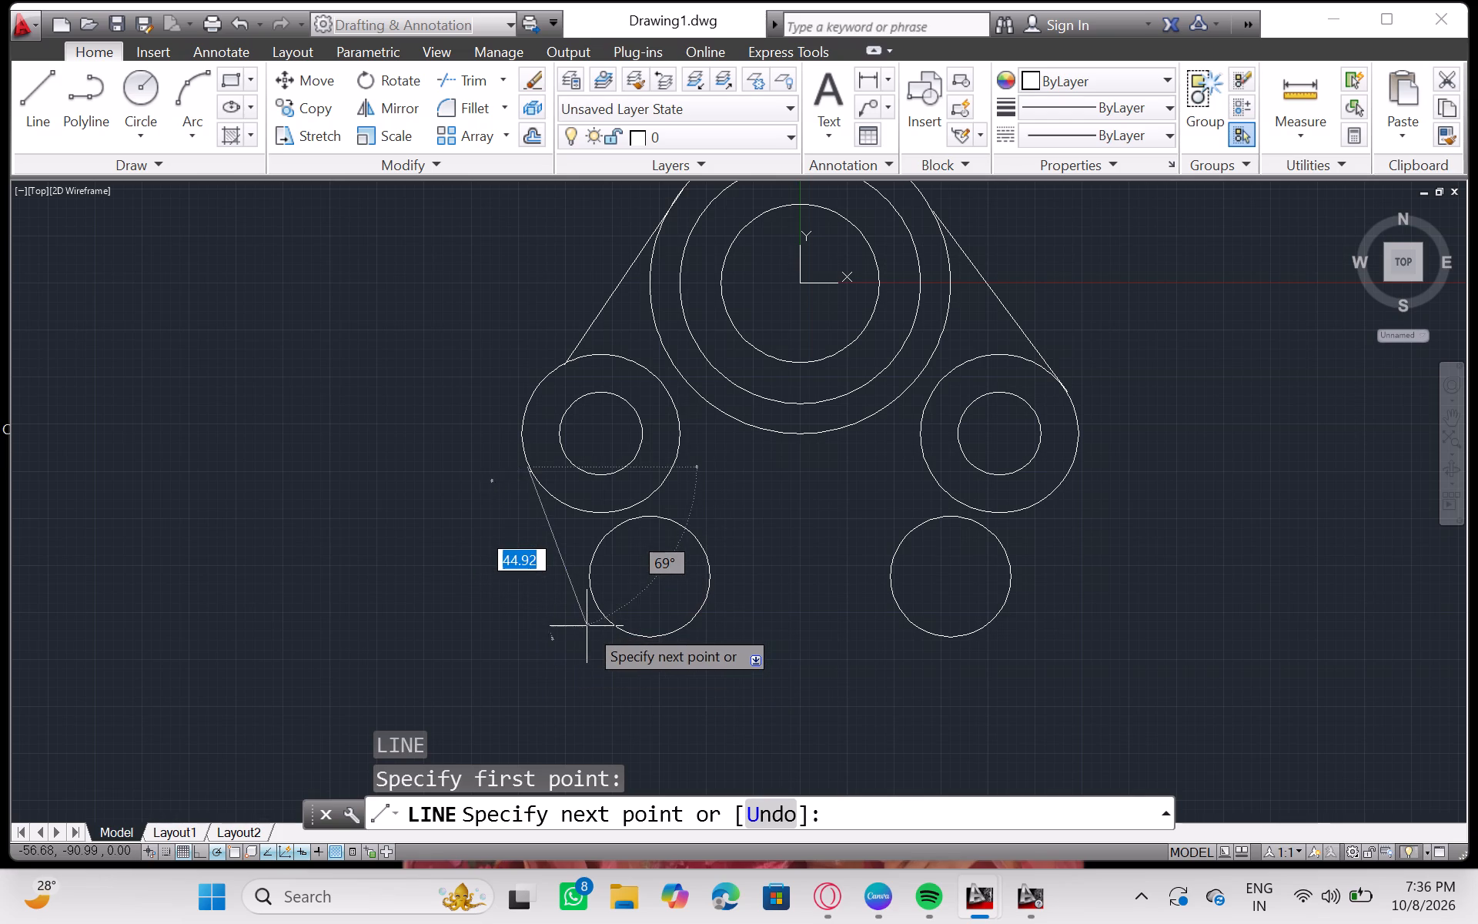
Finish the line, about 45 units long, from the left middle circle's outer edge down beside the lower-left circle.
click(587, 626)
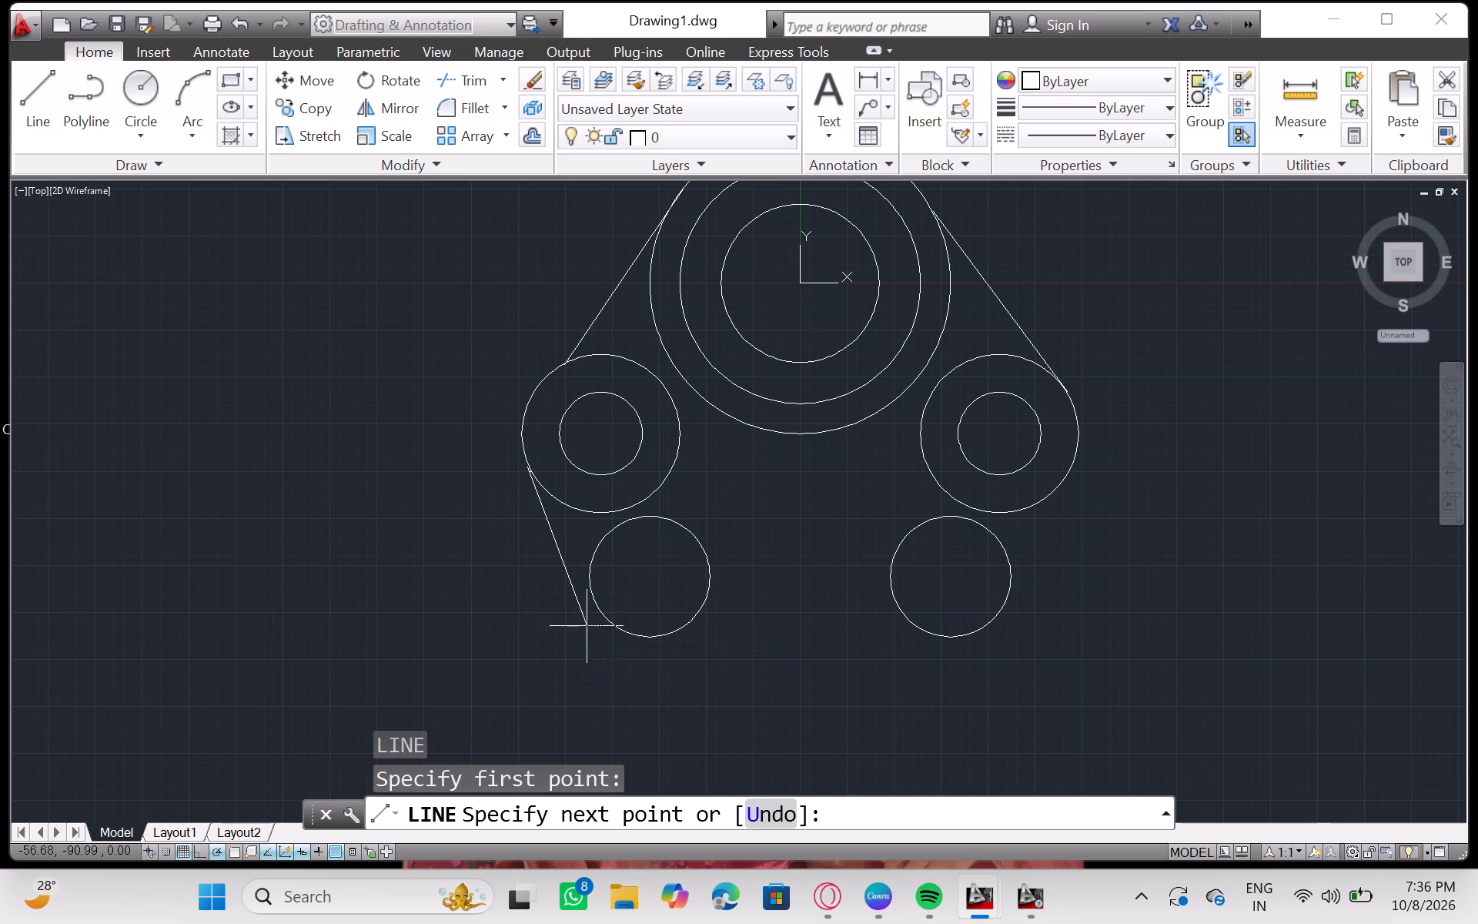
key(Return)
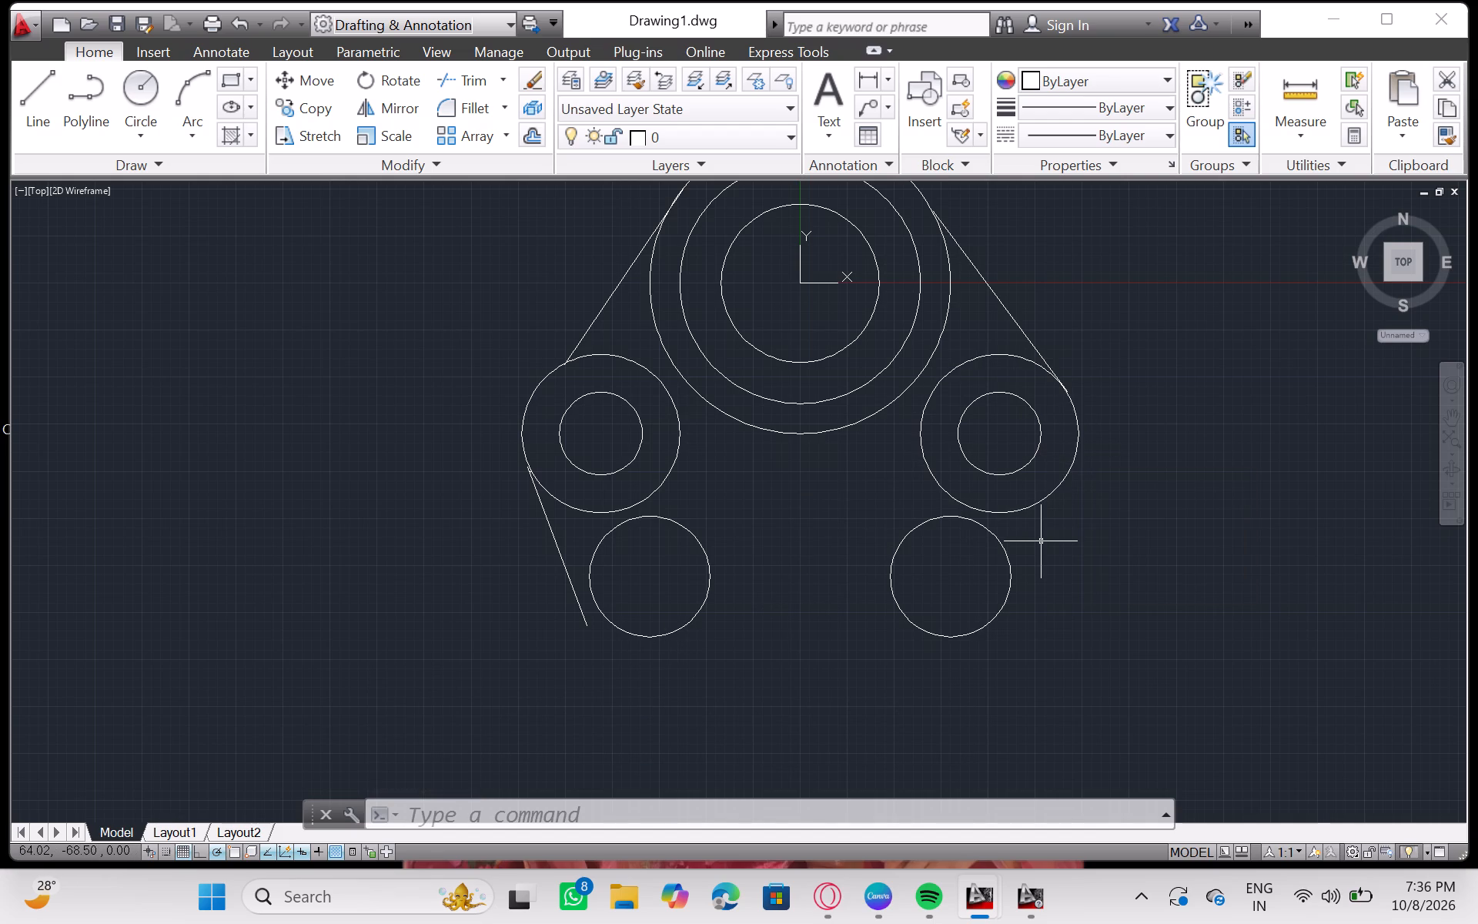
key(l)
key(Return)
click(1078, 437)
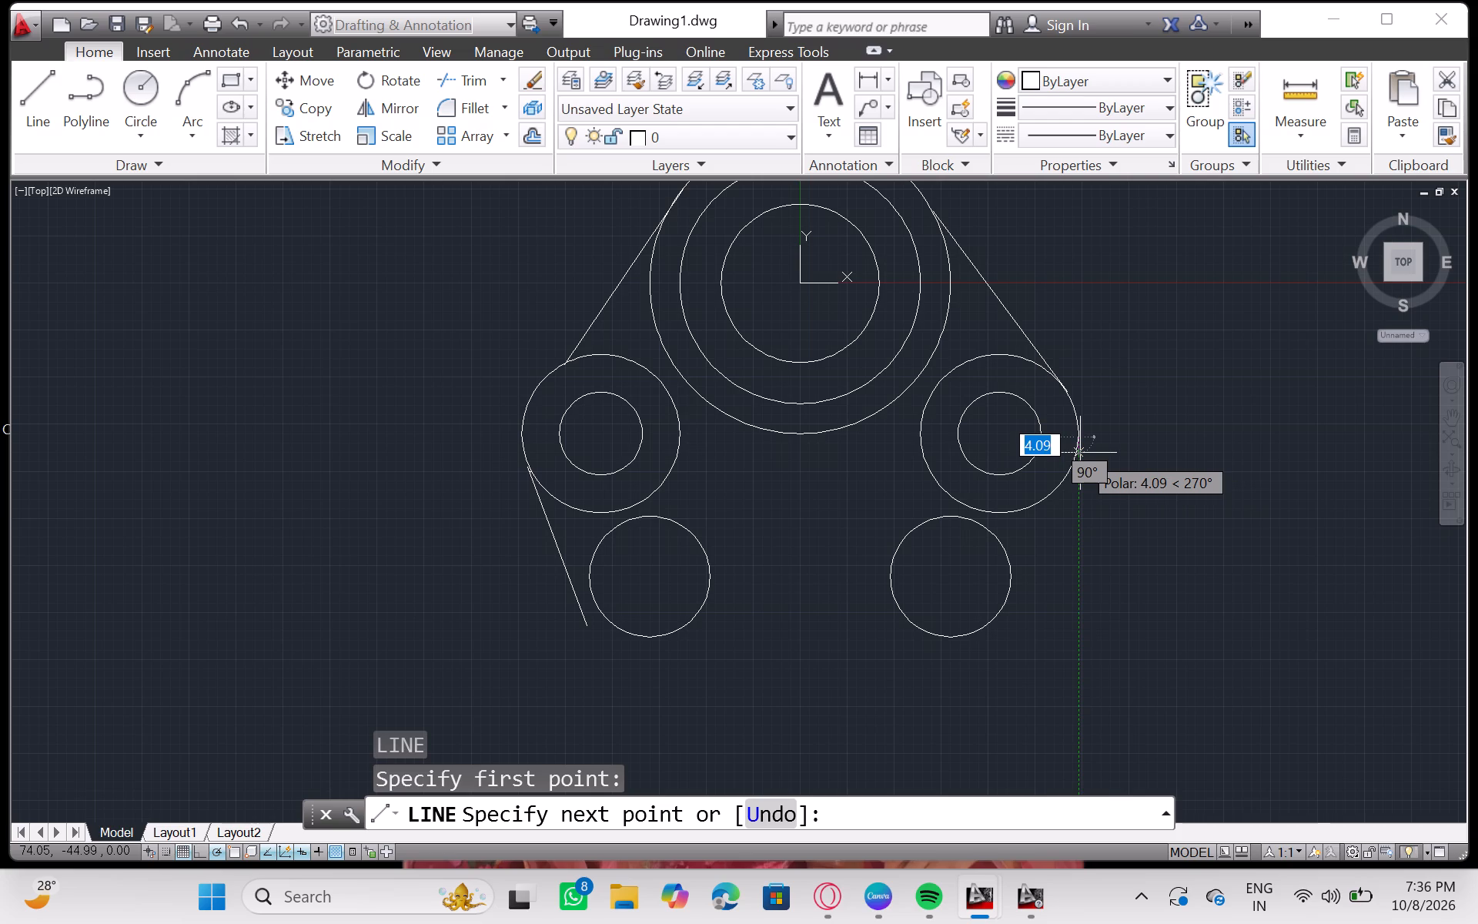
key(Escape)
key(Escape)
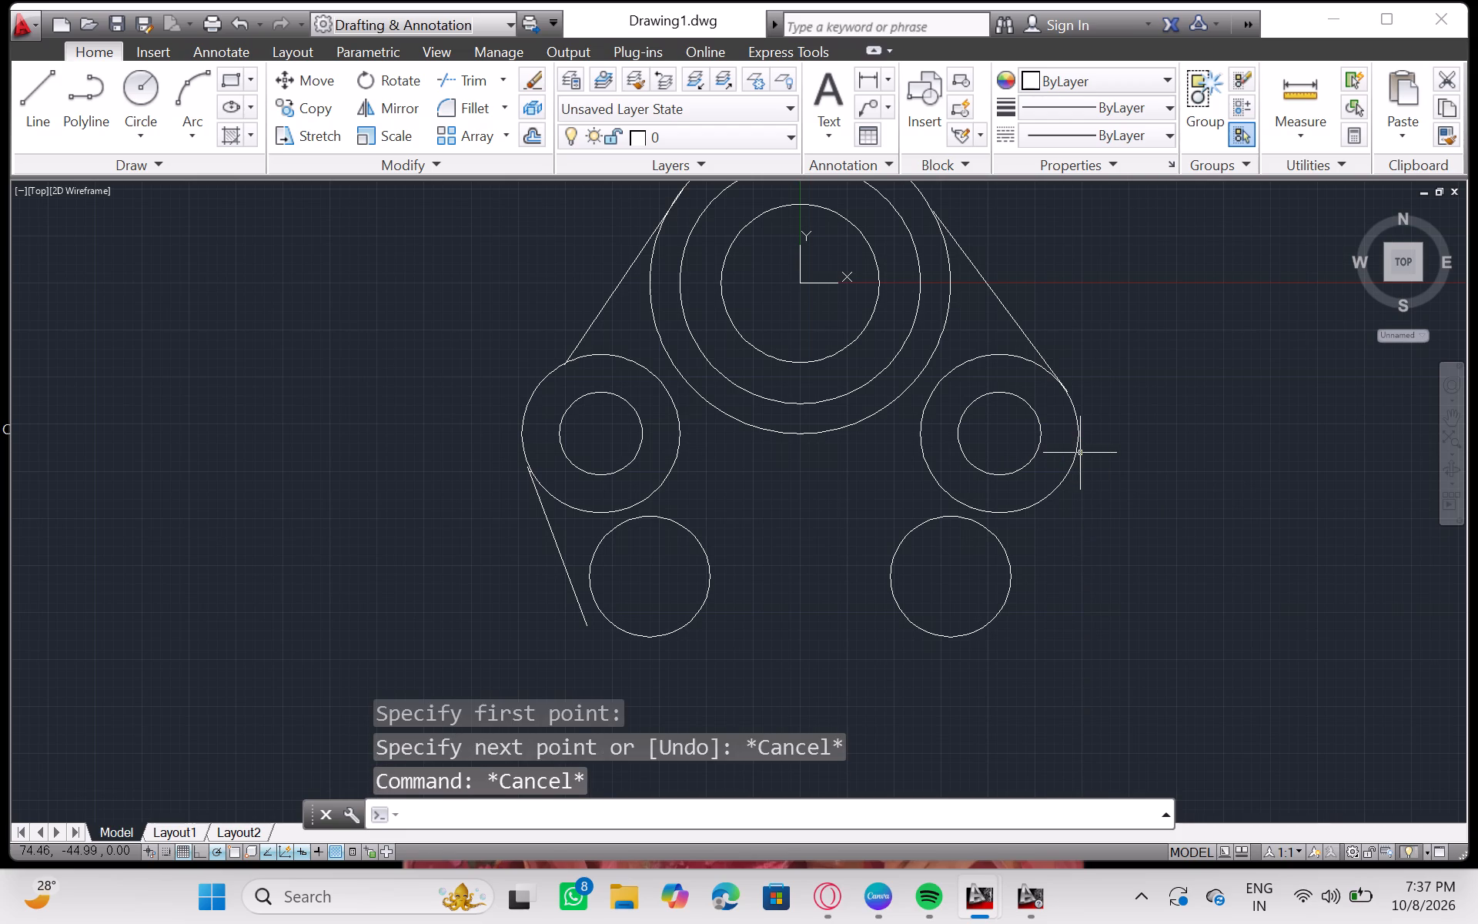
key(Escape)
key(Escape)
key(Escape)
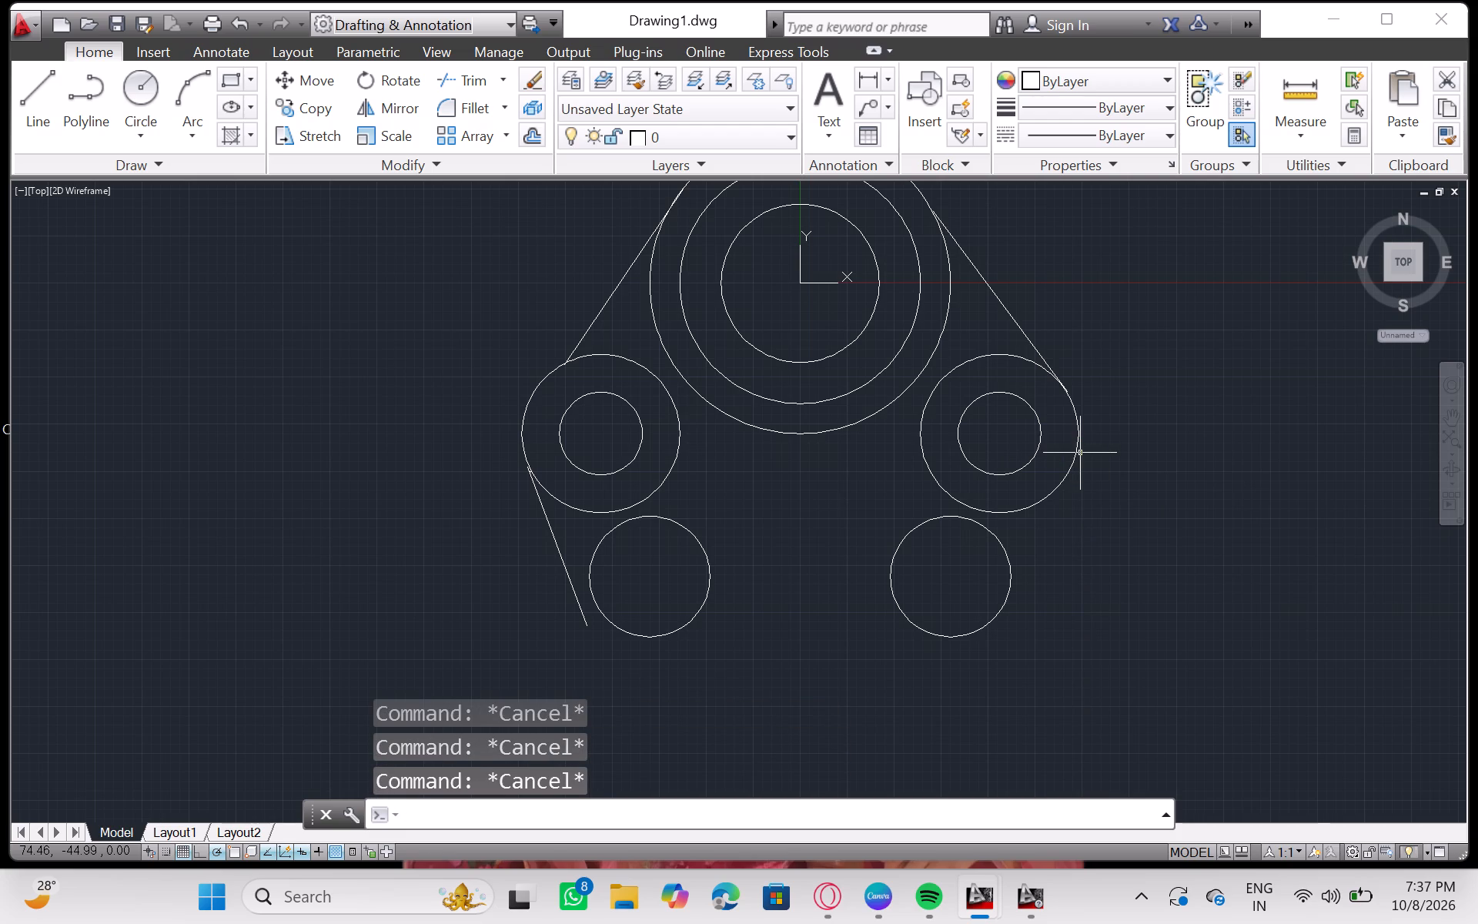
Draw a line about 50 units long from the right middle circle's outer edge down beside the lower-right circle.
key(l)
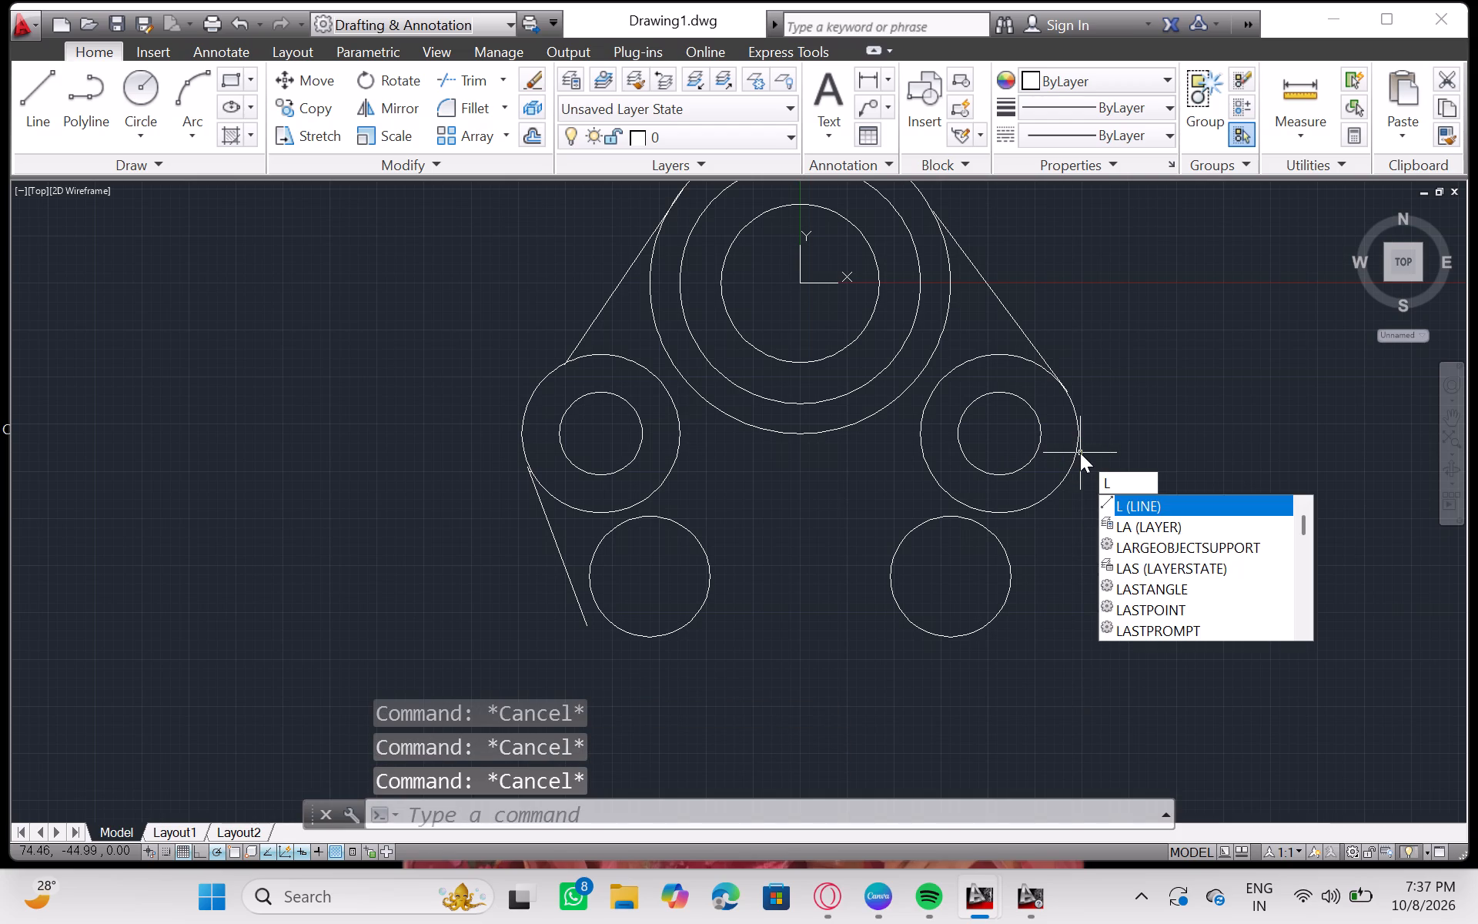
key(Return)
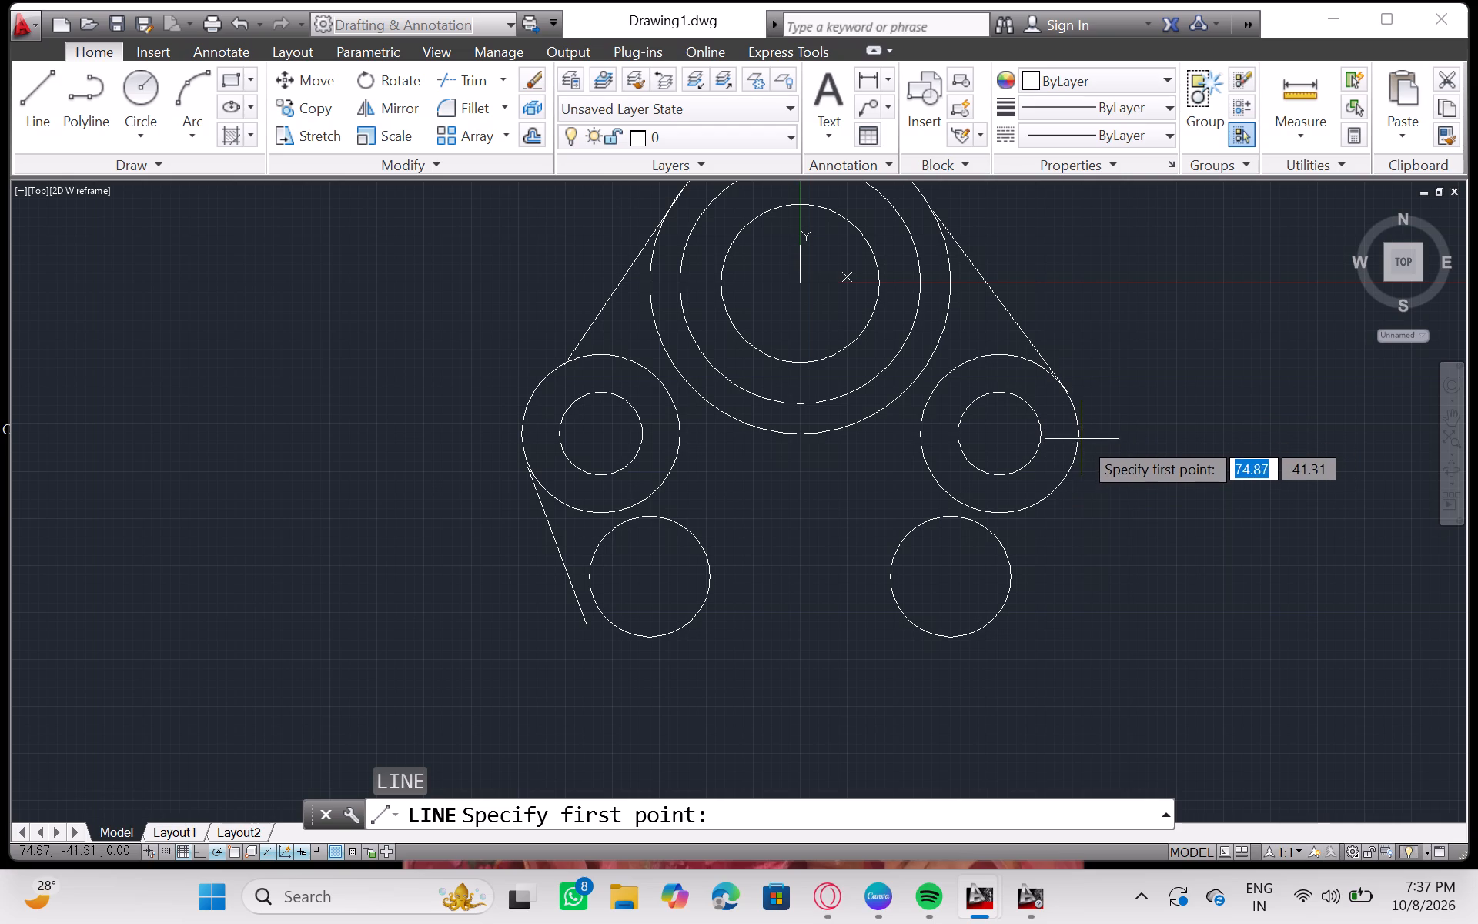
click(1079, 440)
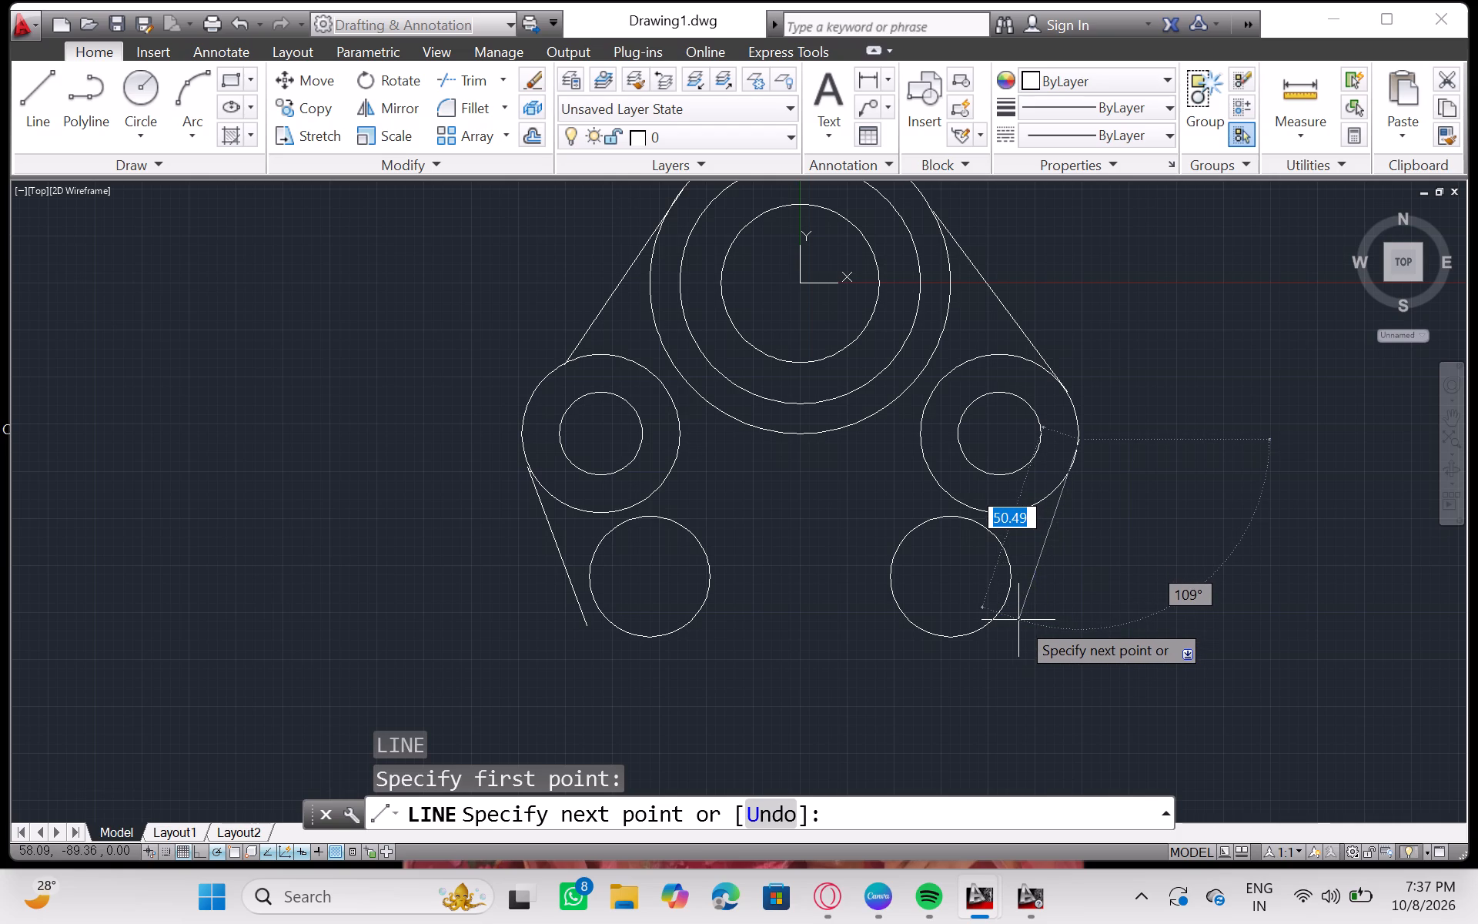
click(1018, 619)
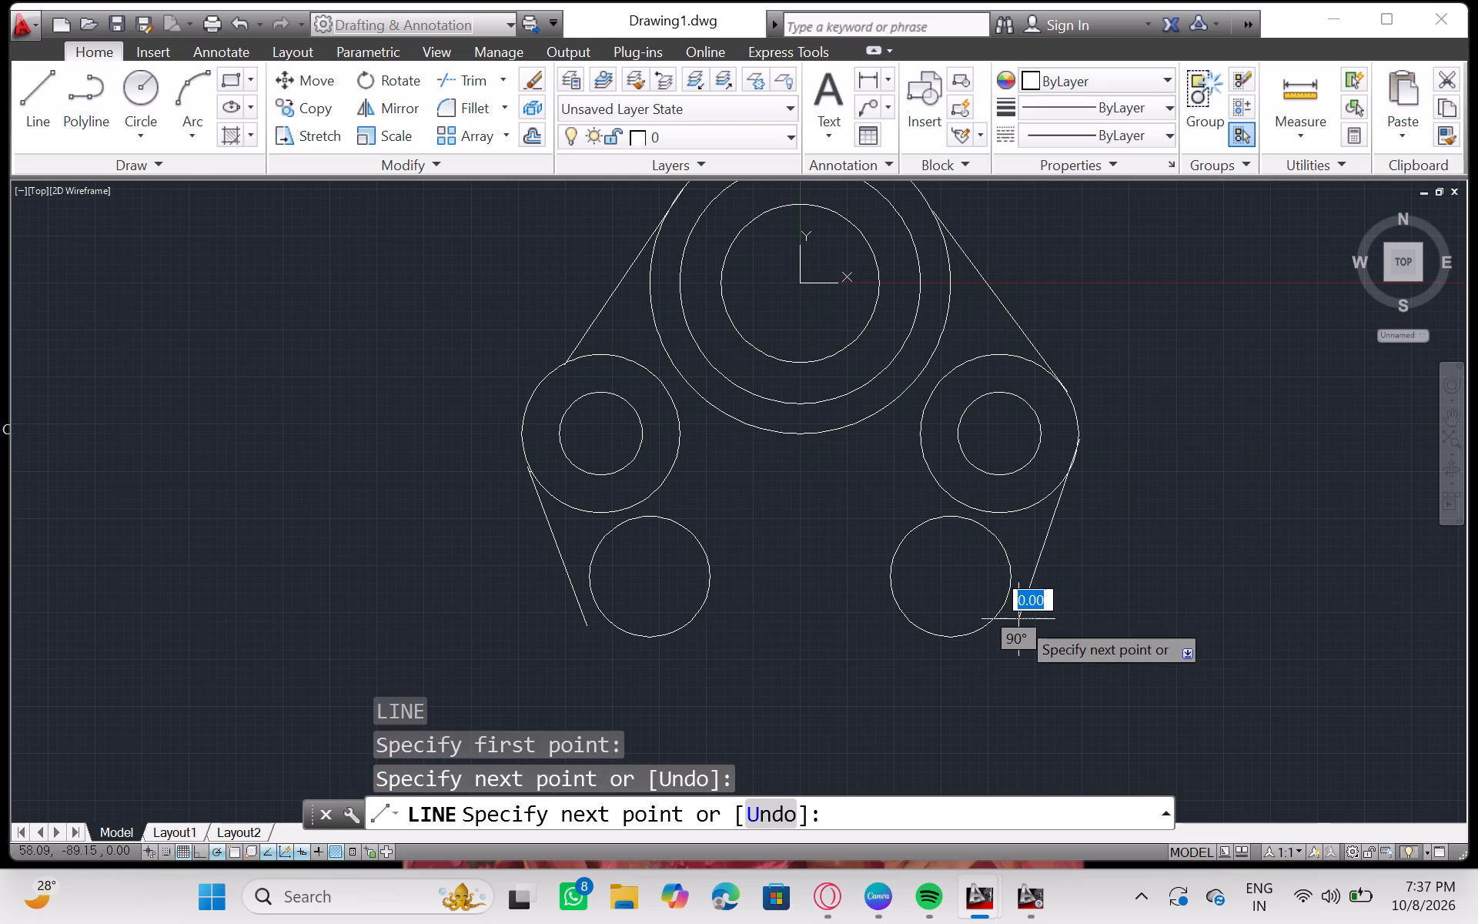
key(Return)
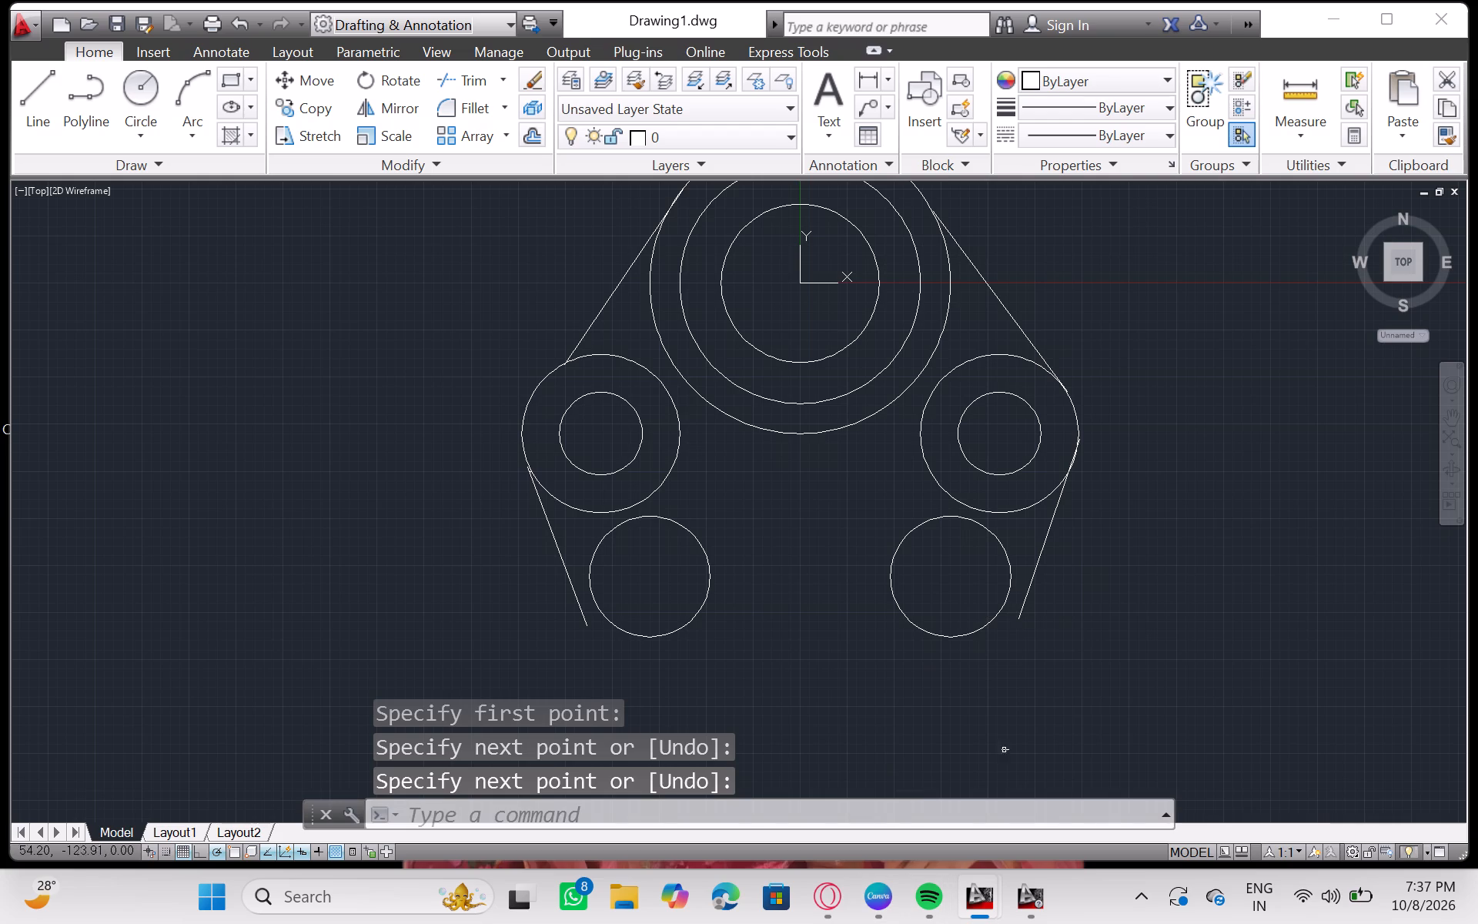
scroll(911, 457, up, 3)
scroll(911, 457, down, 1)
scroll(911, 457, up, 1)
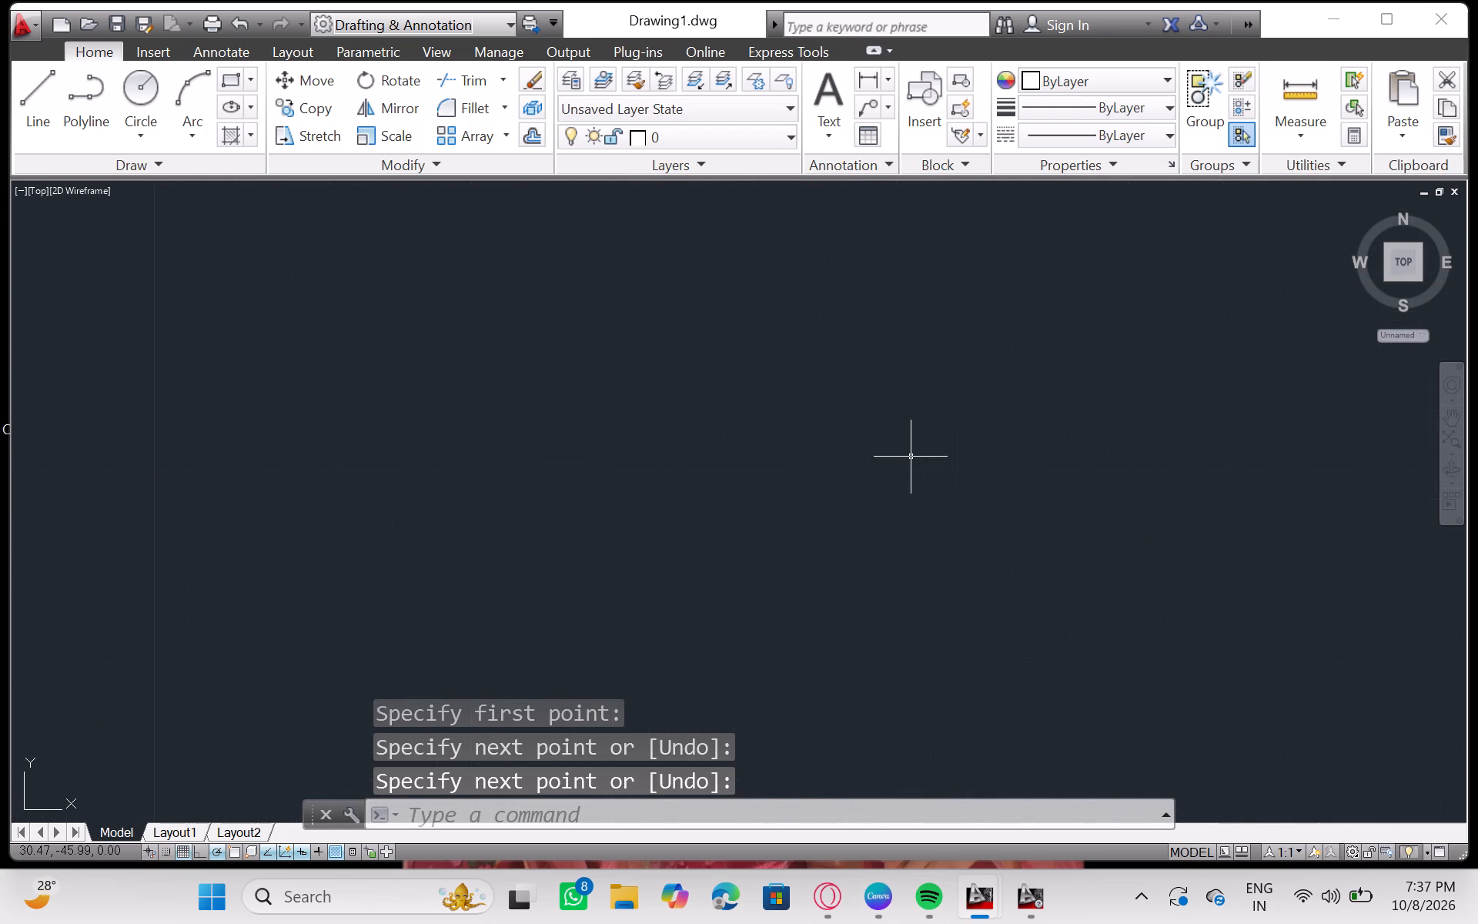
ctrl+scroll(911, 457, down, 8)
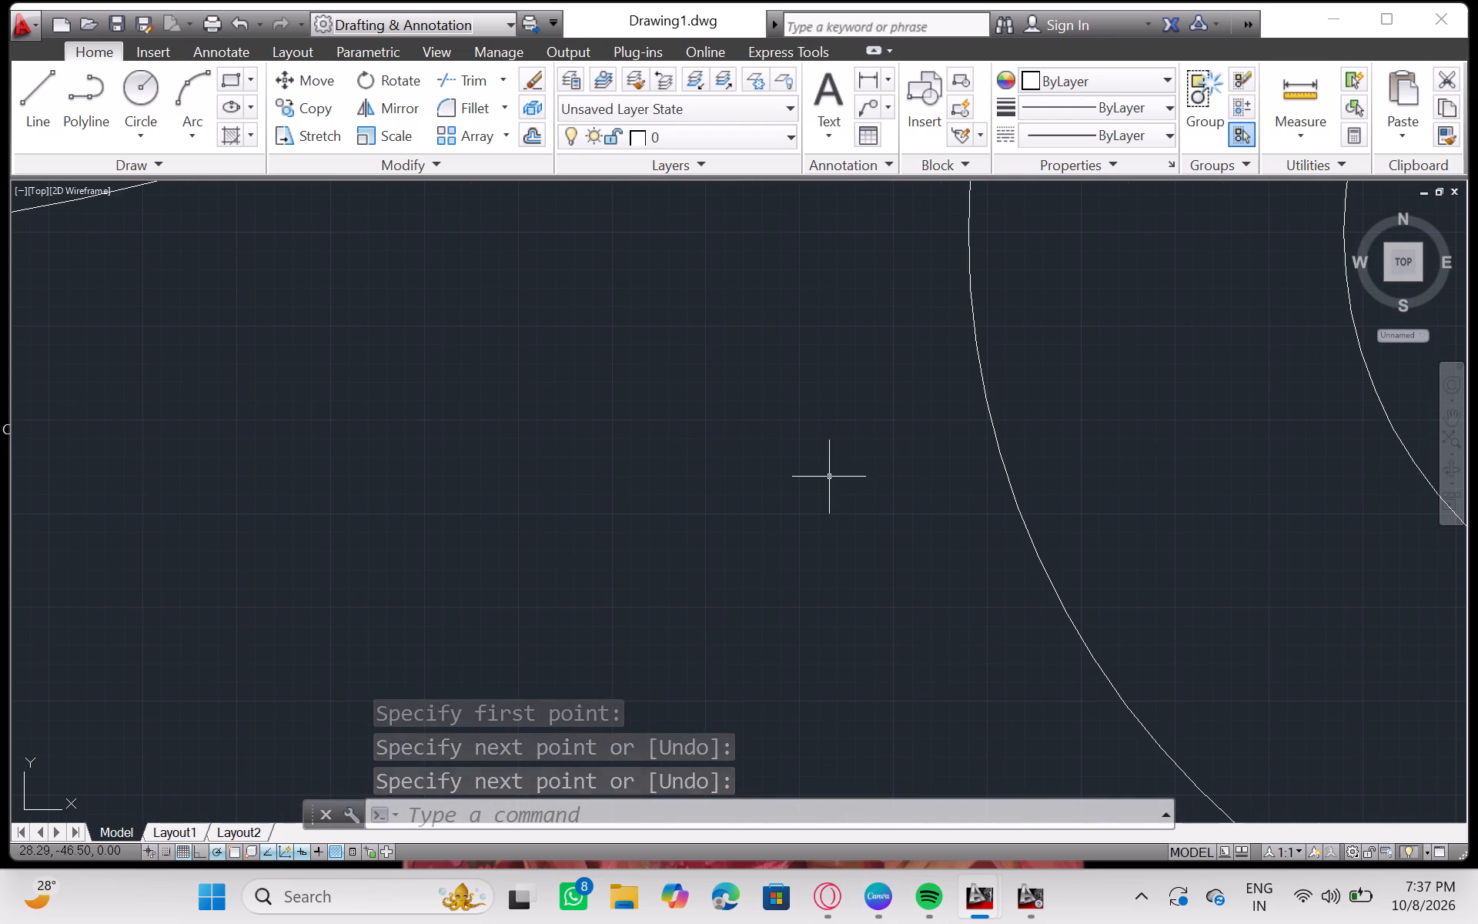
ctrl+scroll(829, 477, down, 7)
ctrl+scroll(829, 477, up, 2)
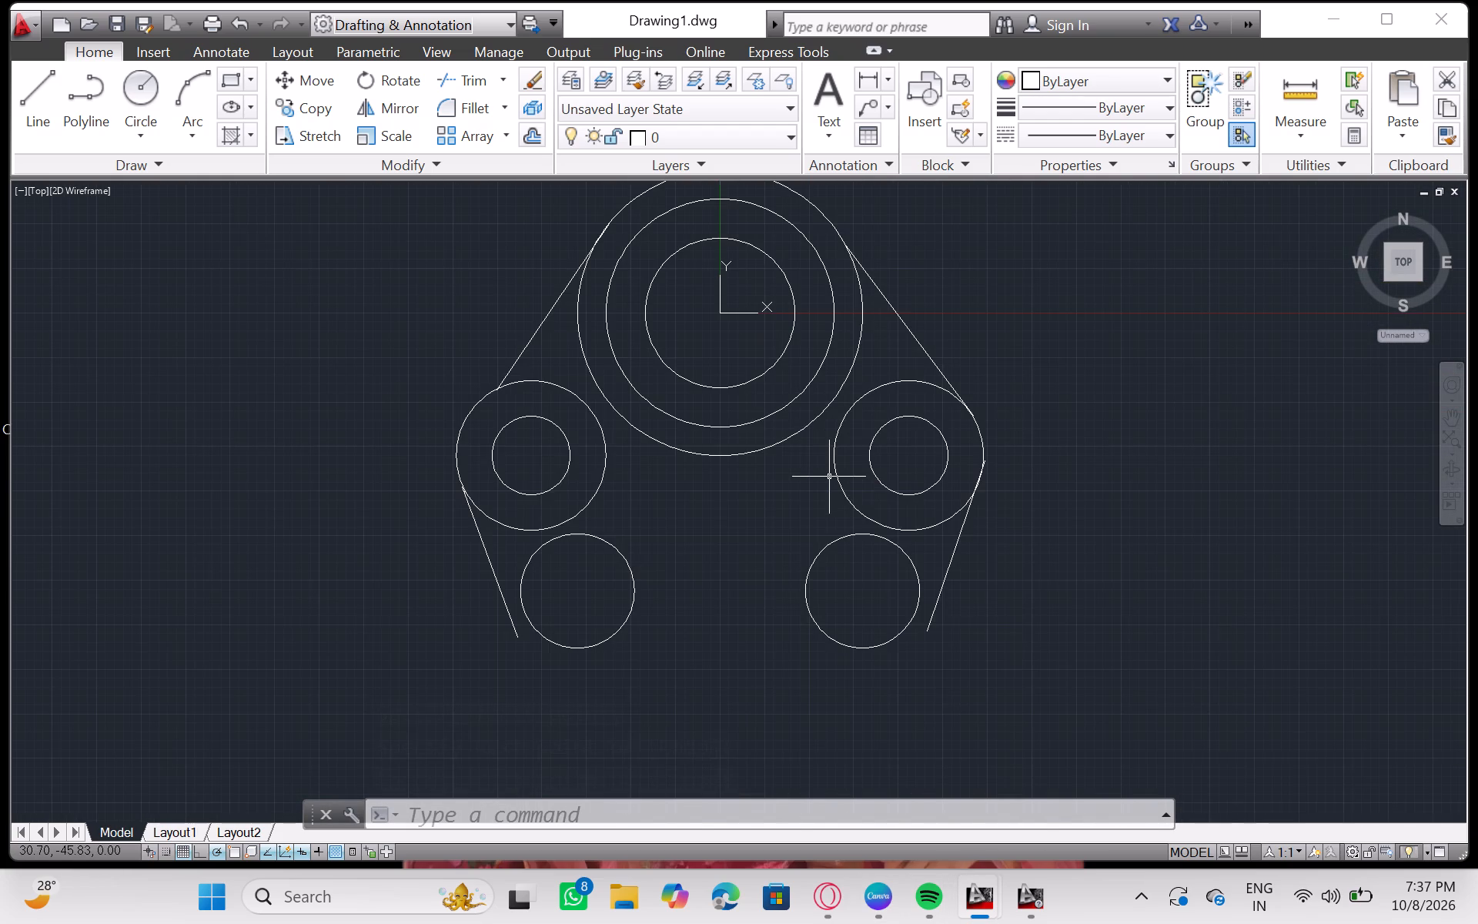
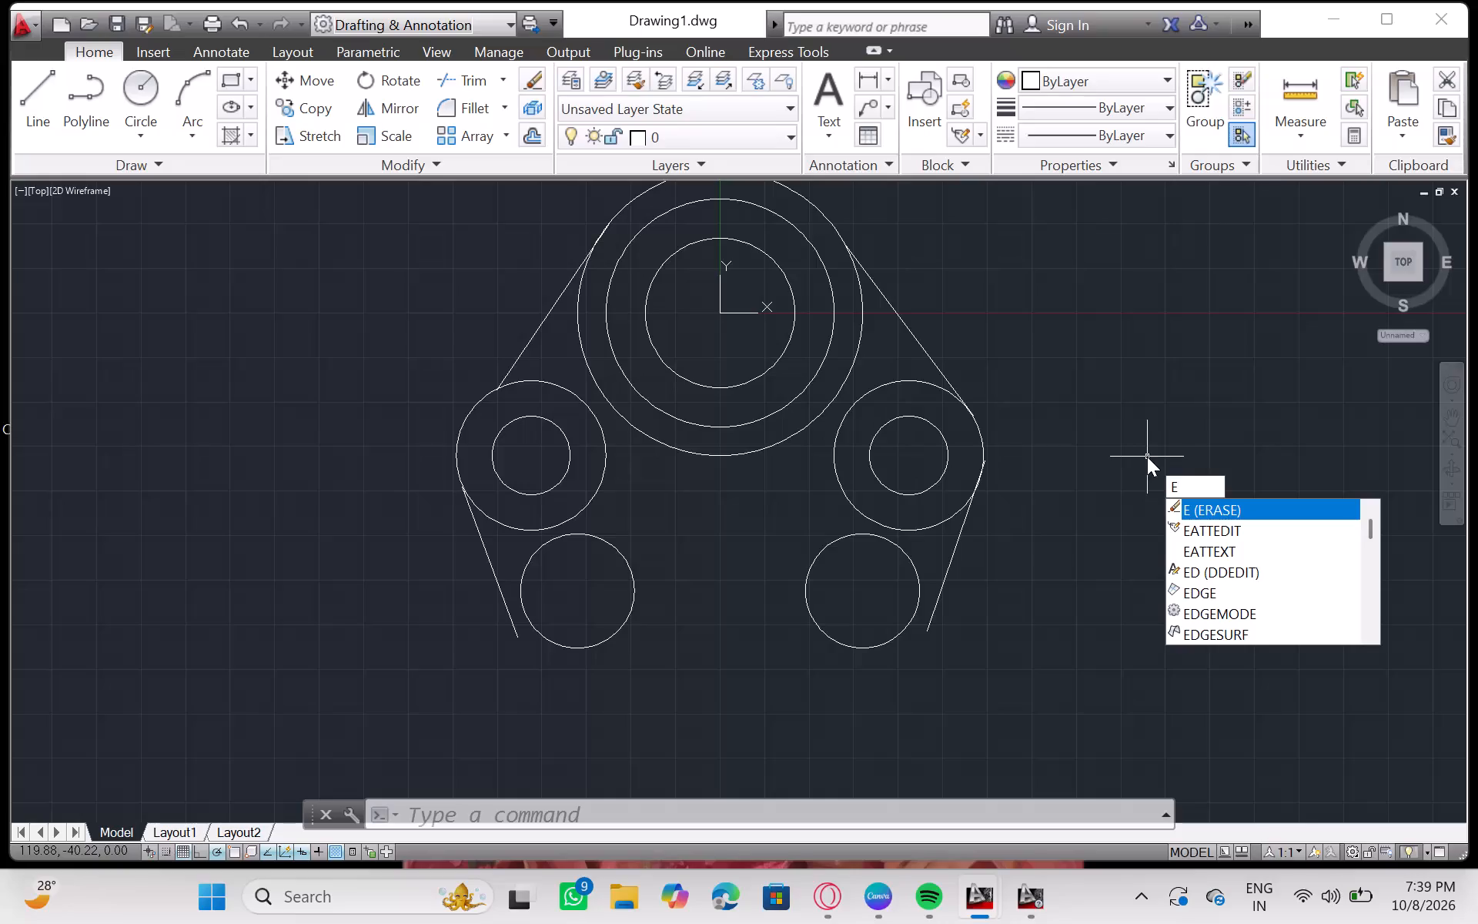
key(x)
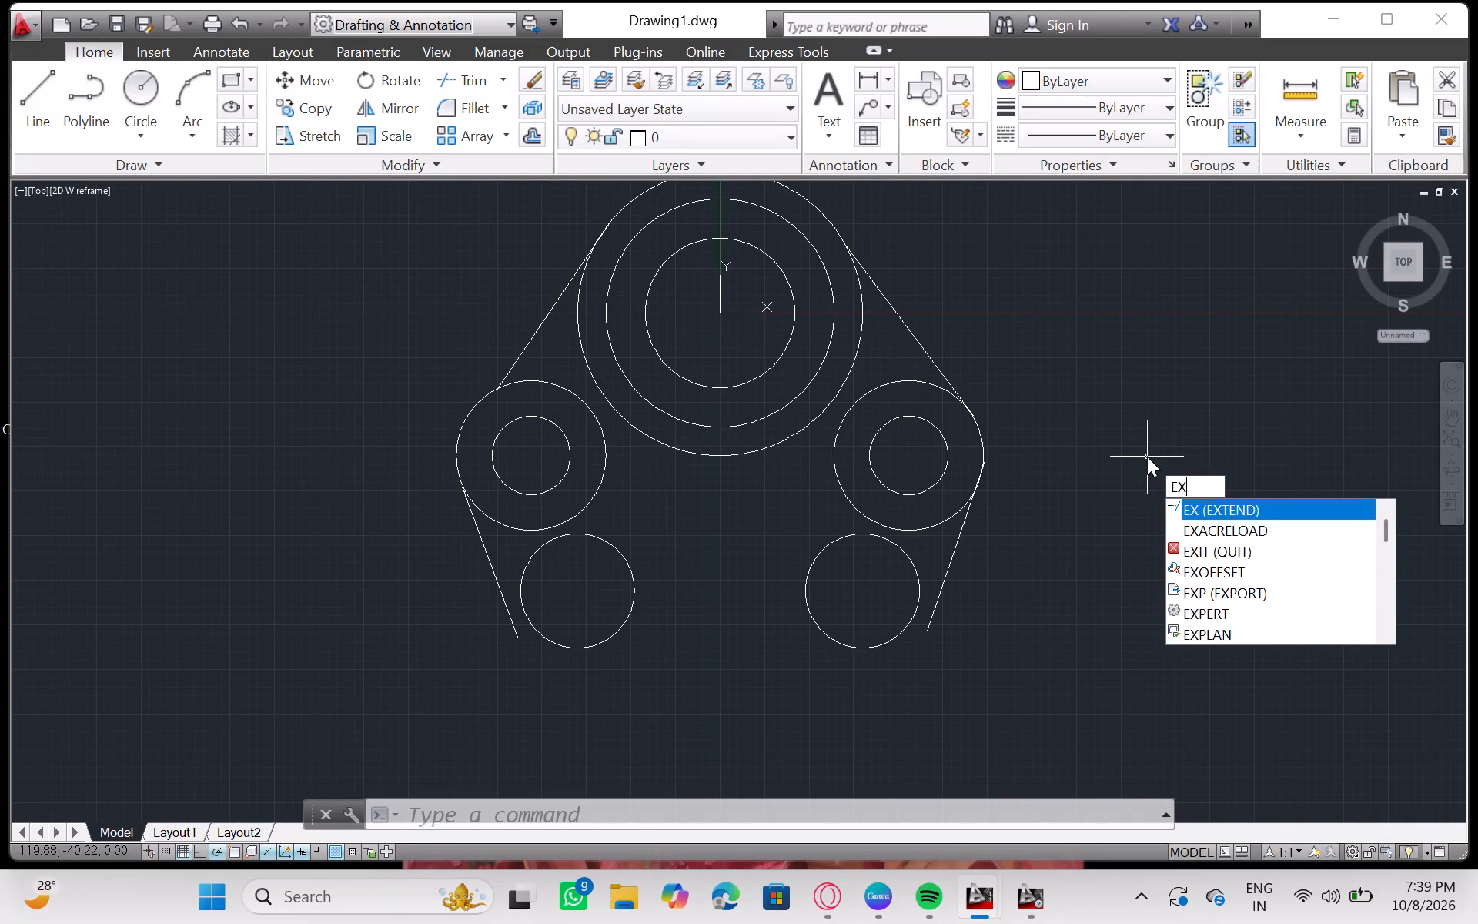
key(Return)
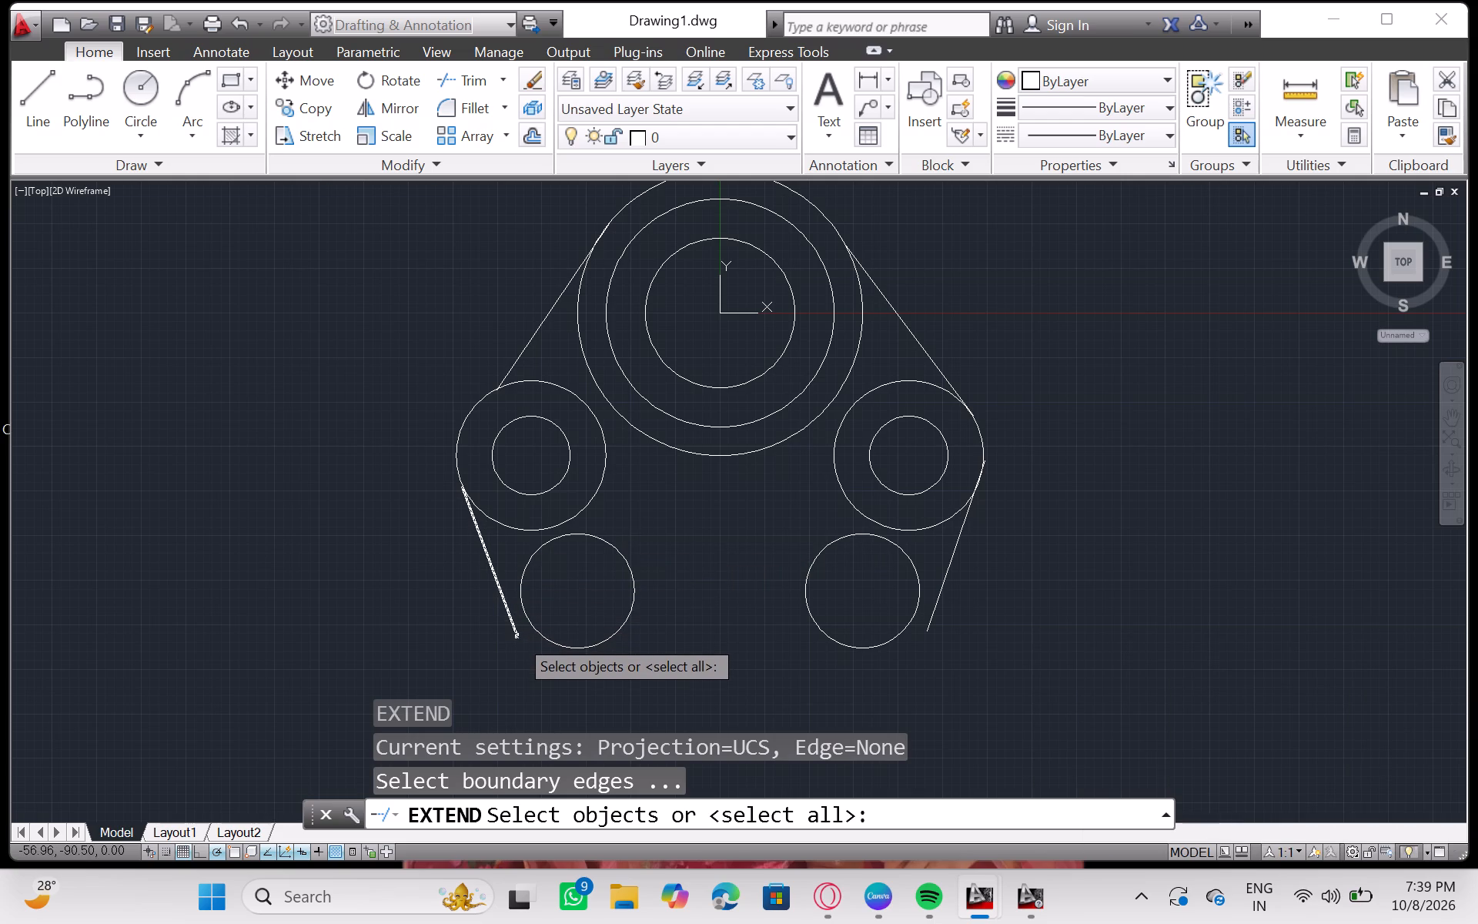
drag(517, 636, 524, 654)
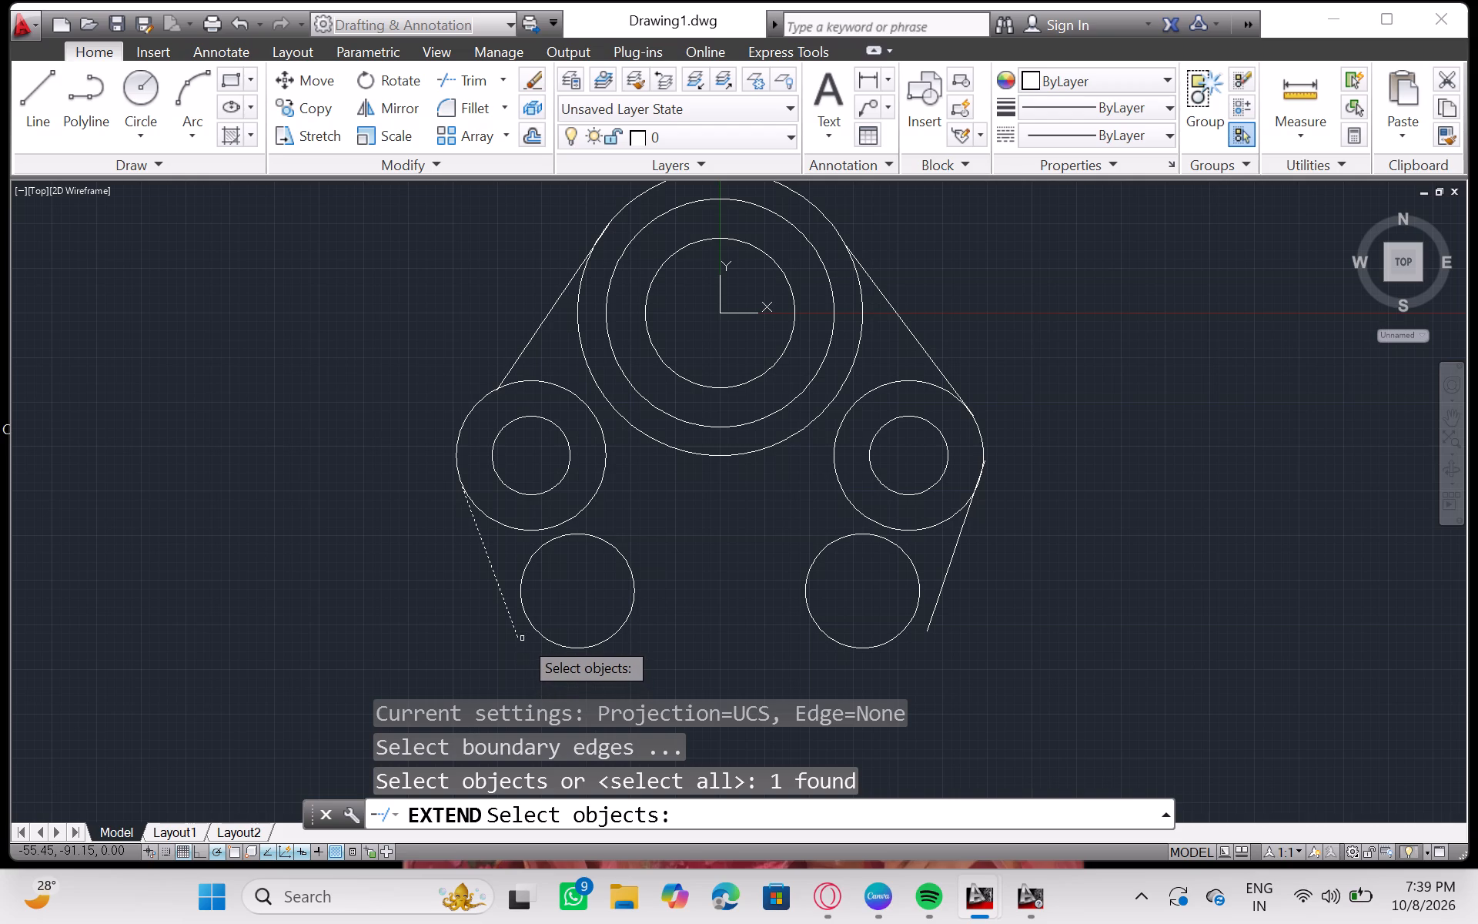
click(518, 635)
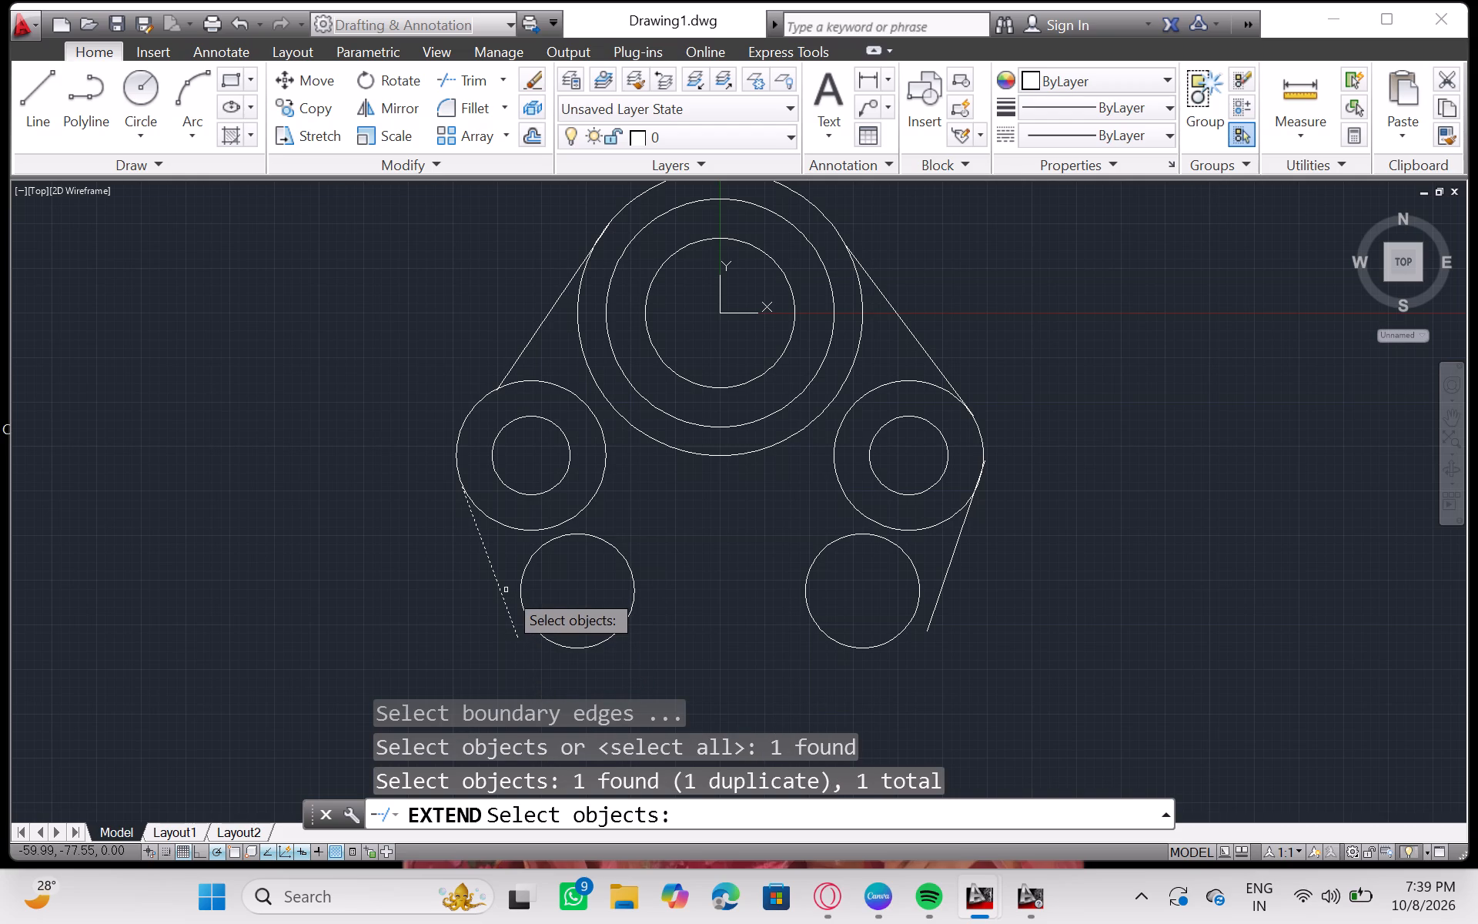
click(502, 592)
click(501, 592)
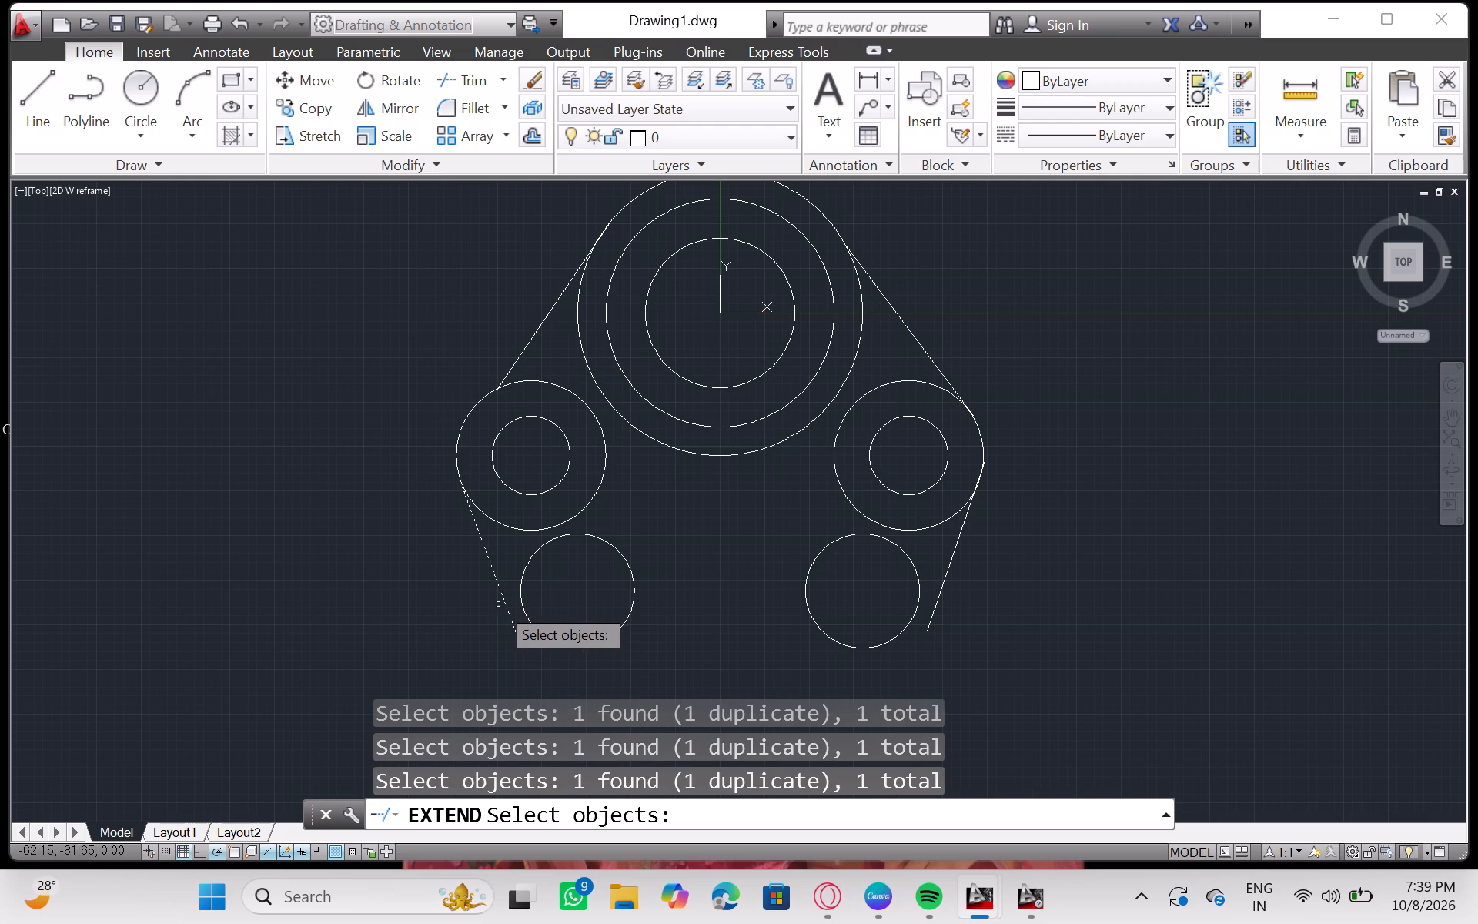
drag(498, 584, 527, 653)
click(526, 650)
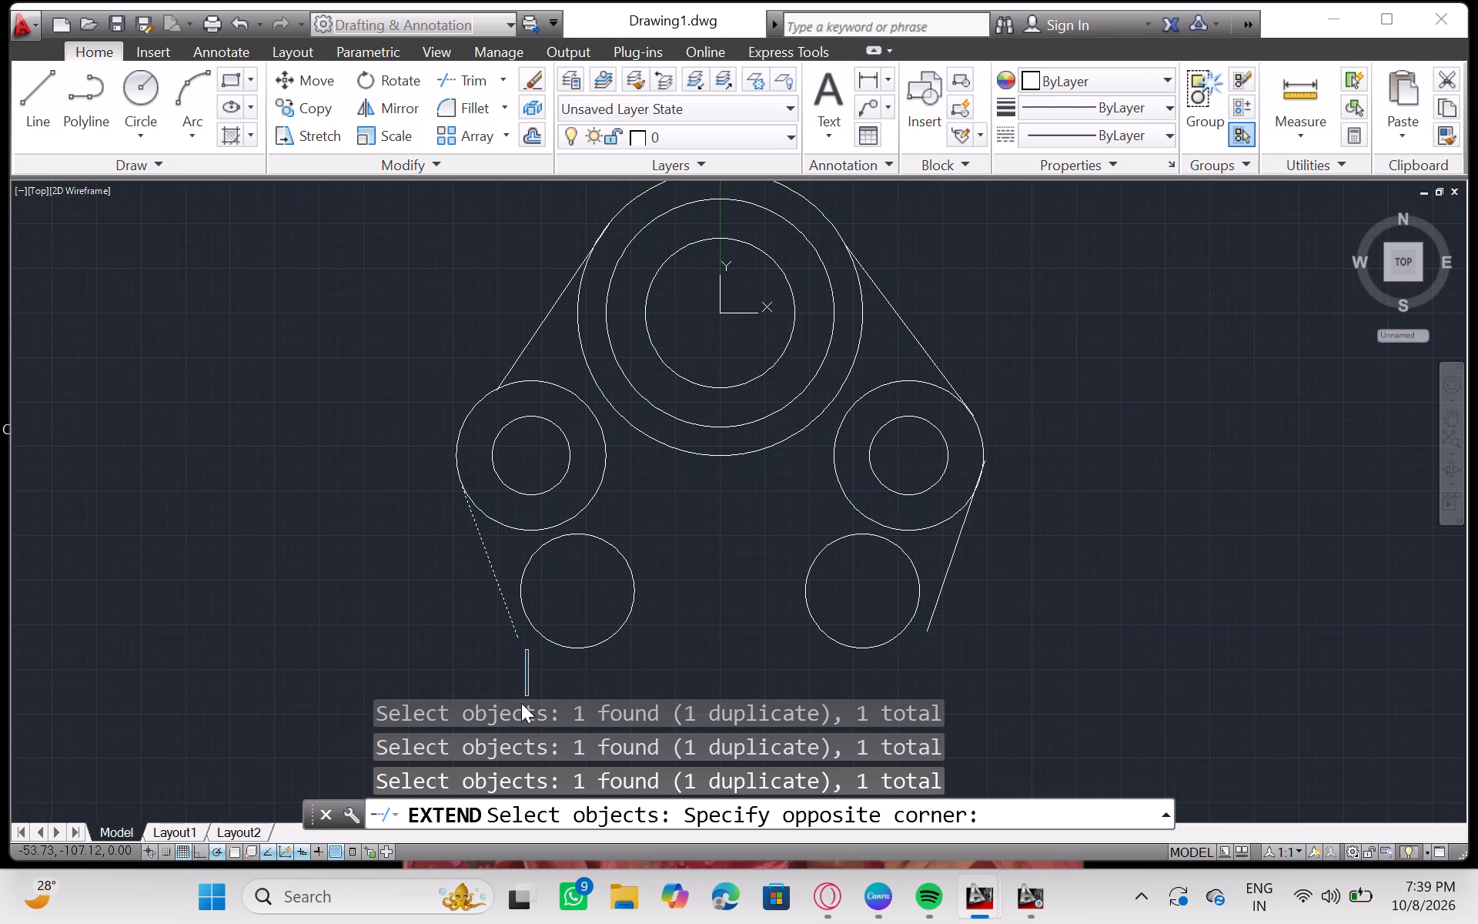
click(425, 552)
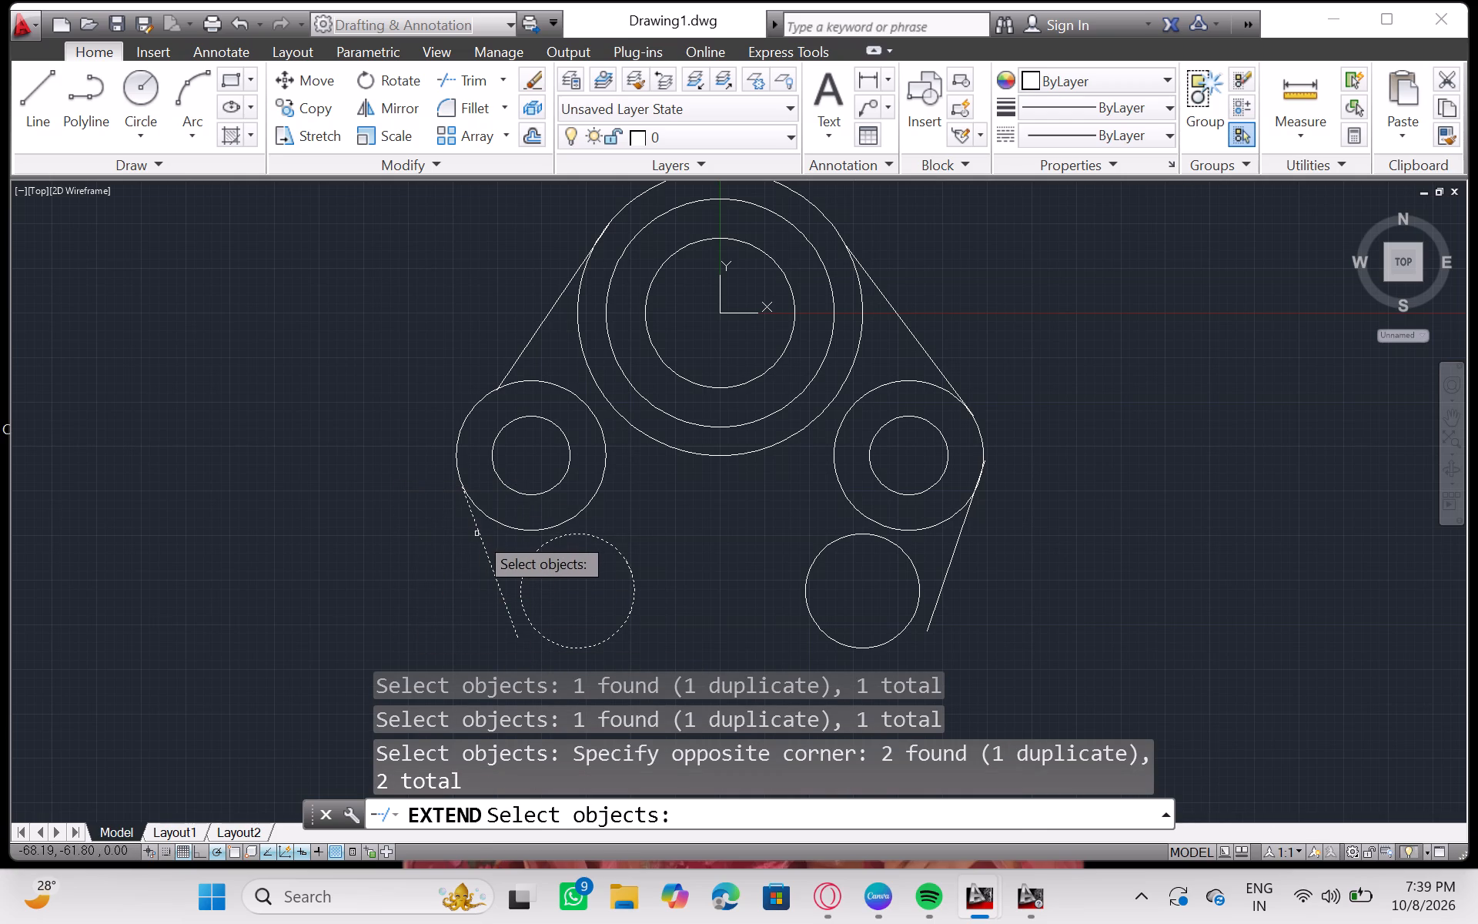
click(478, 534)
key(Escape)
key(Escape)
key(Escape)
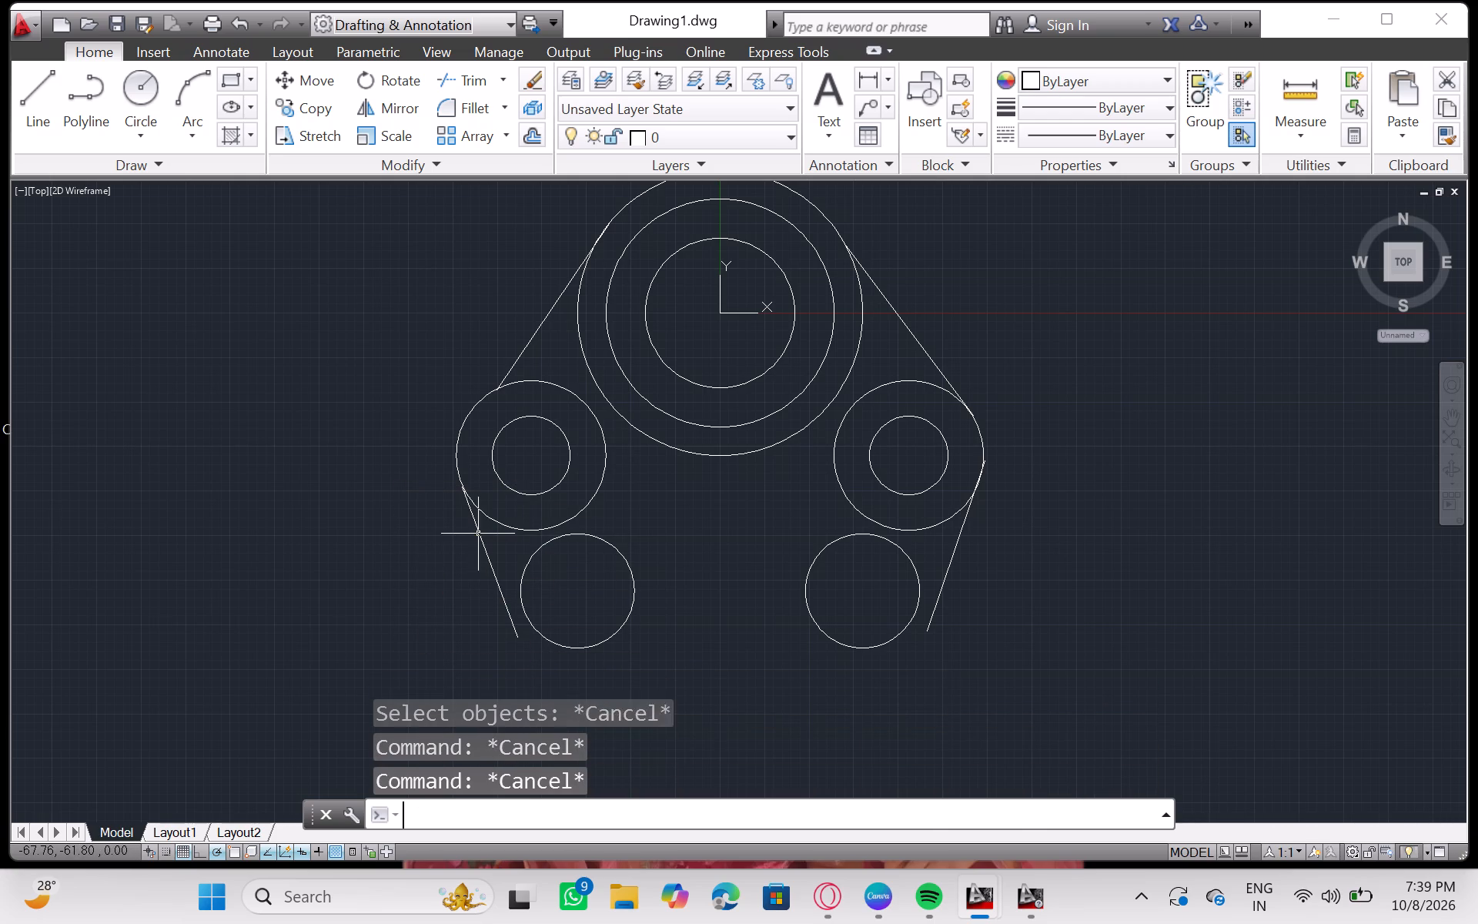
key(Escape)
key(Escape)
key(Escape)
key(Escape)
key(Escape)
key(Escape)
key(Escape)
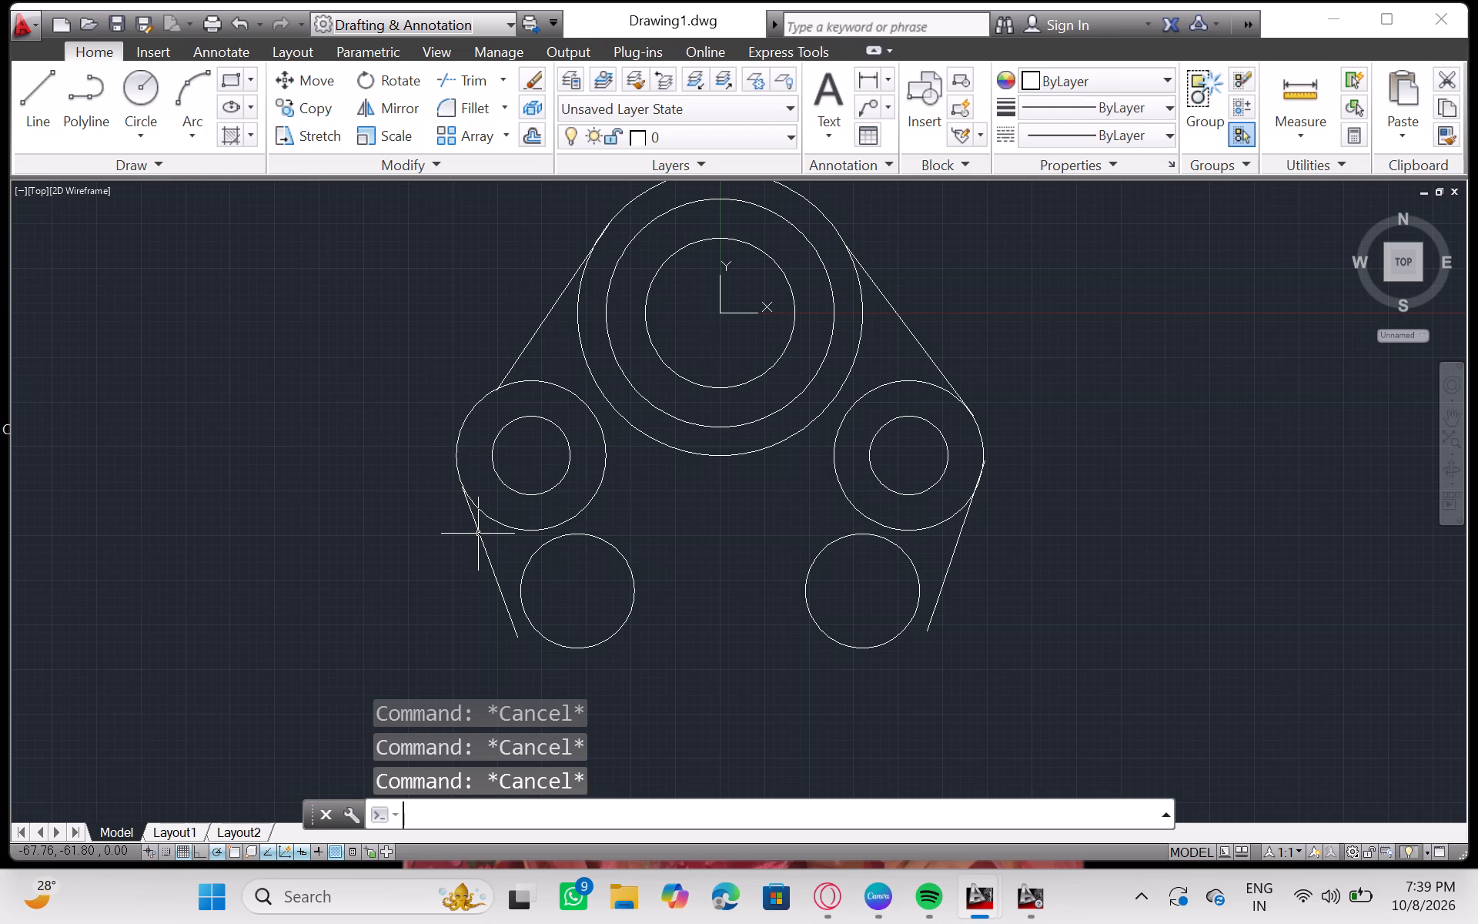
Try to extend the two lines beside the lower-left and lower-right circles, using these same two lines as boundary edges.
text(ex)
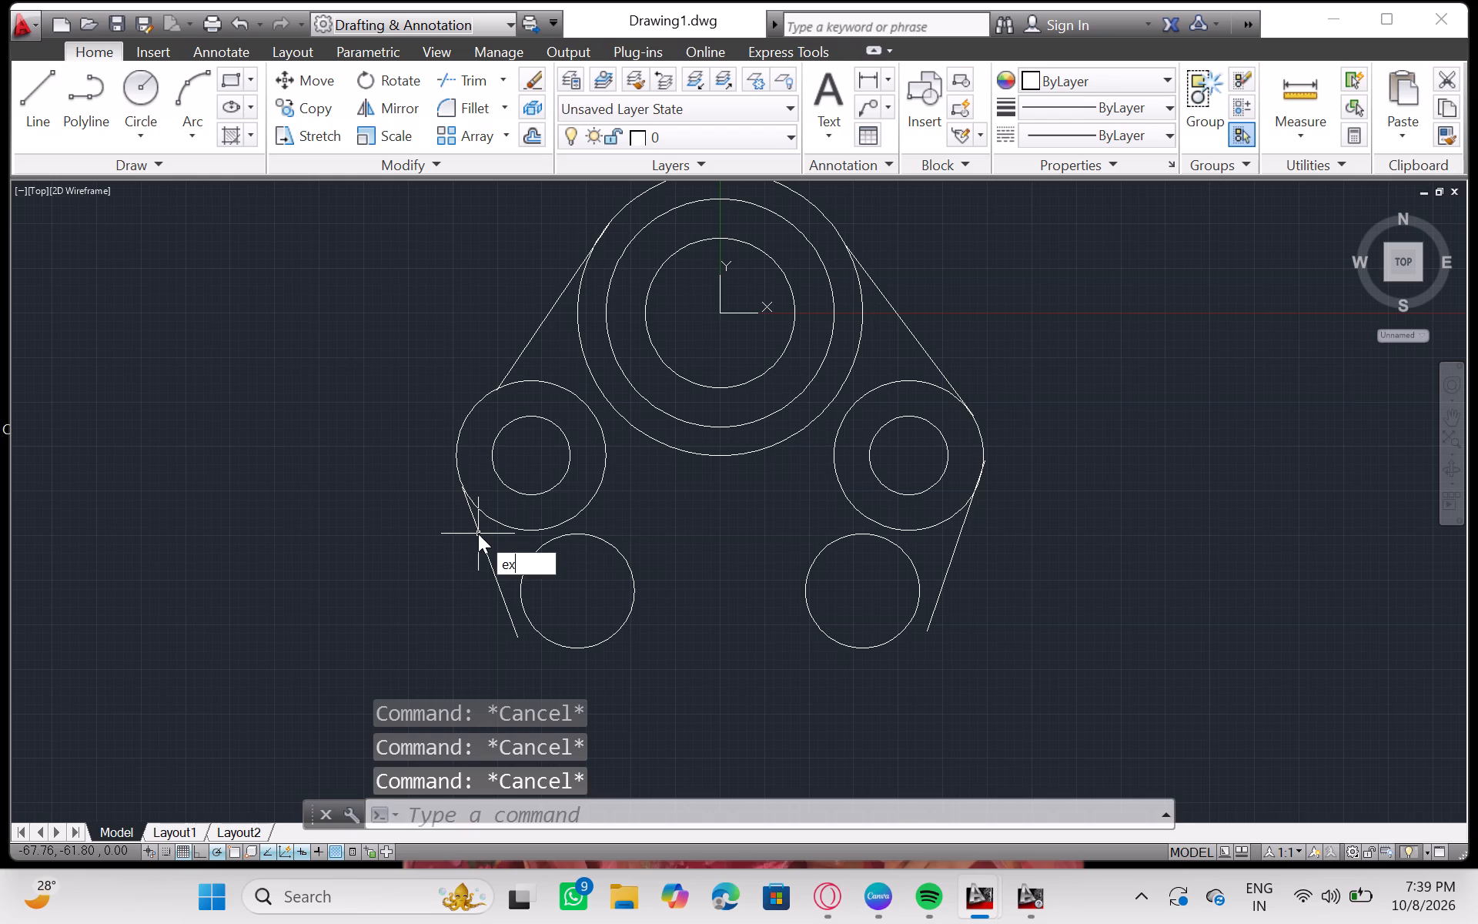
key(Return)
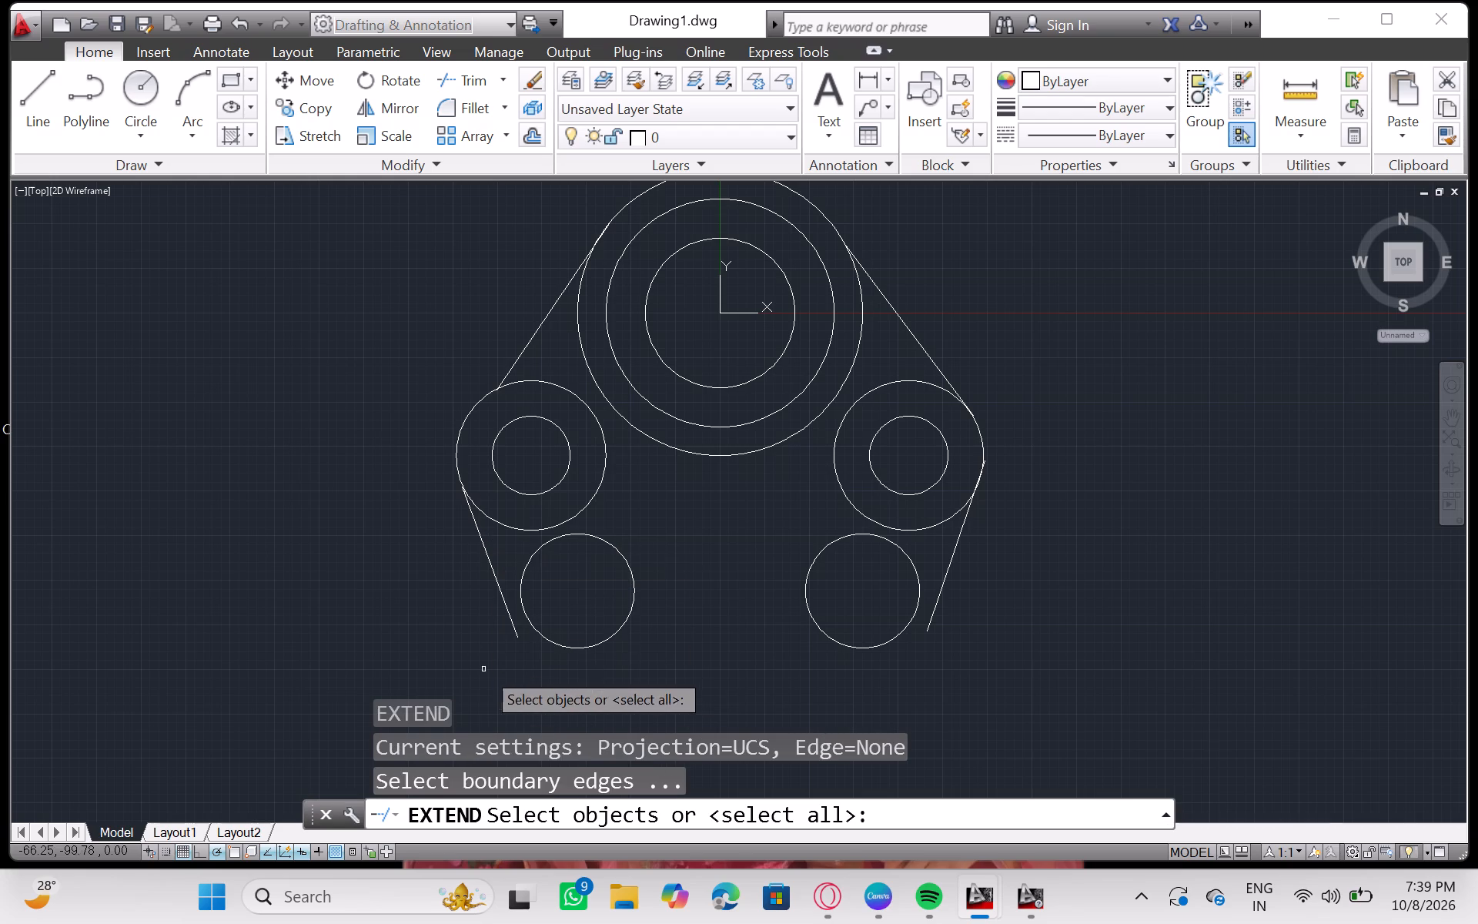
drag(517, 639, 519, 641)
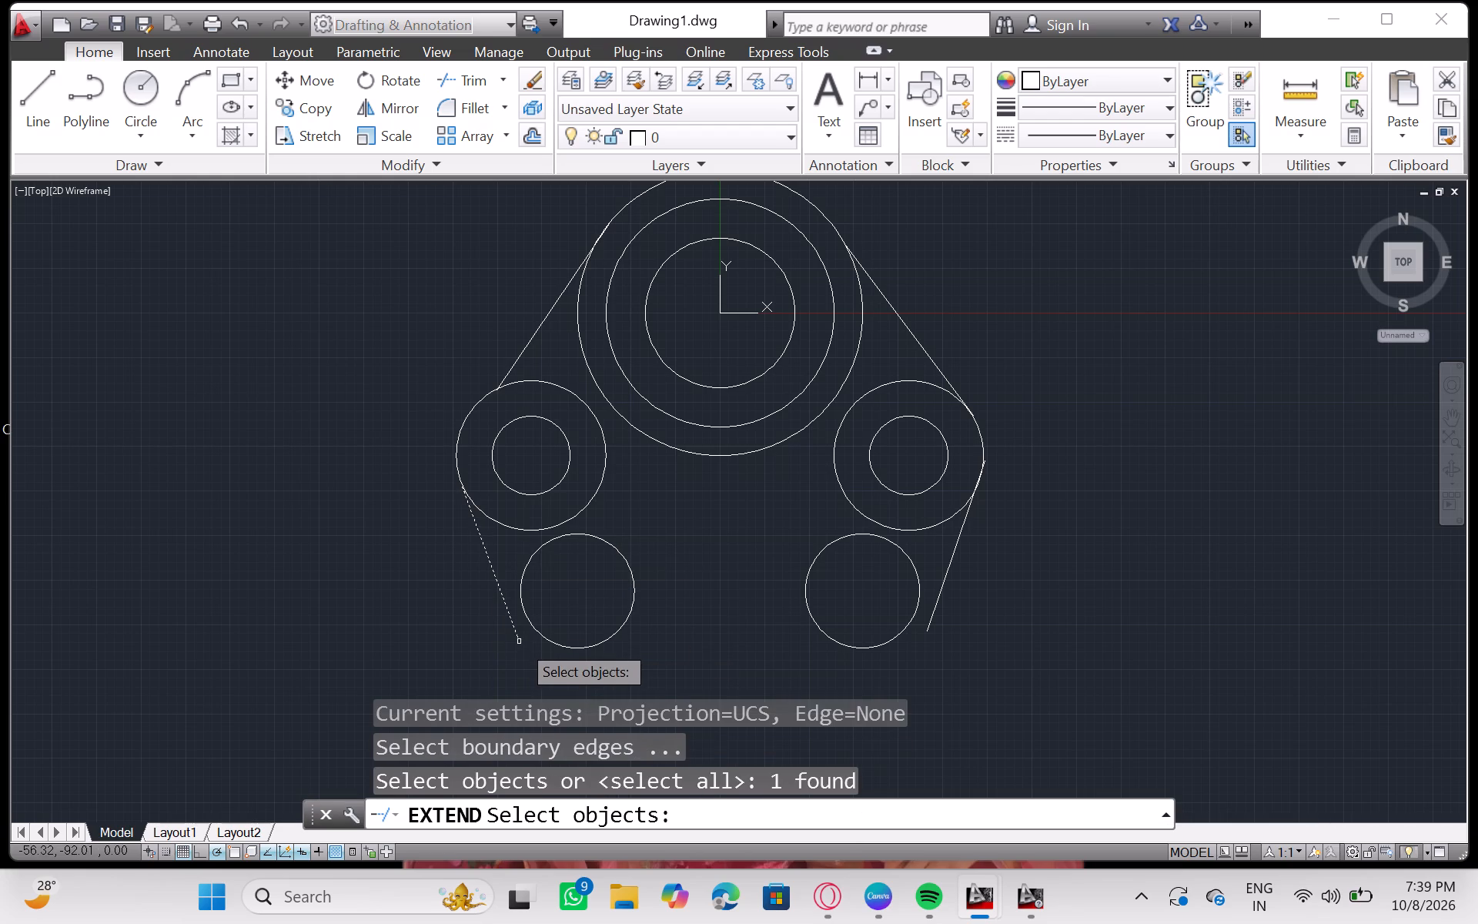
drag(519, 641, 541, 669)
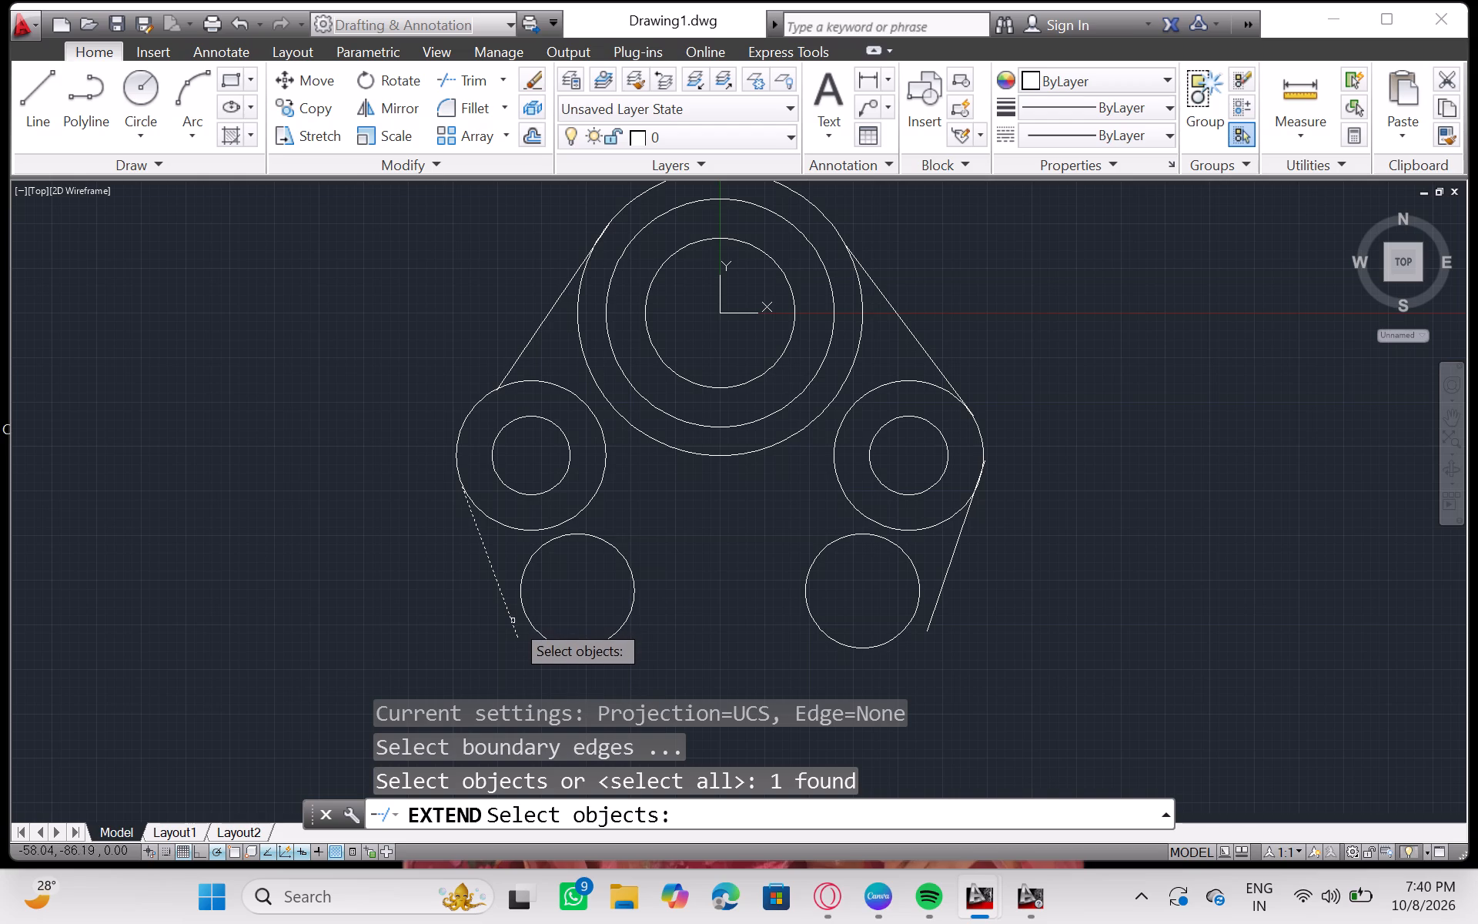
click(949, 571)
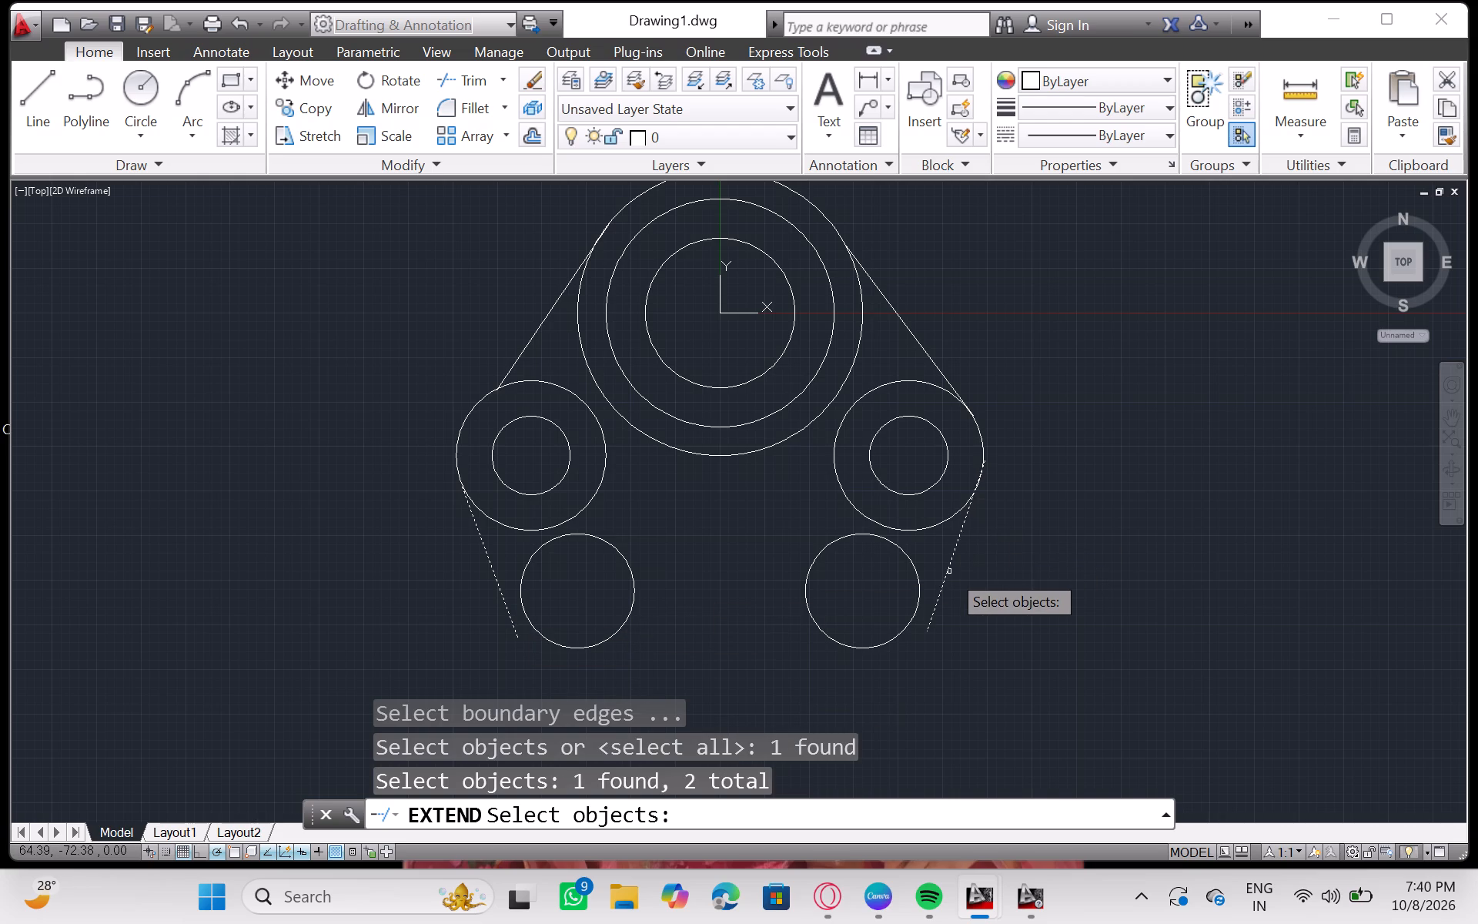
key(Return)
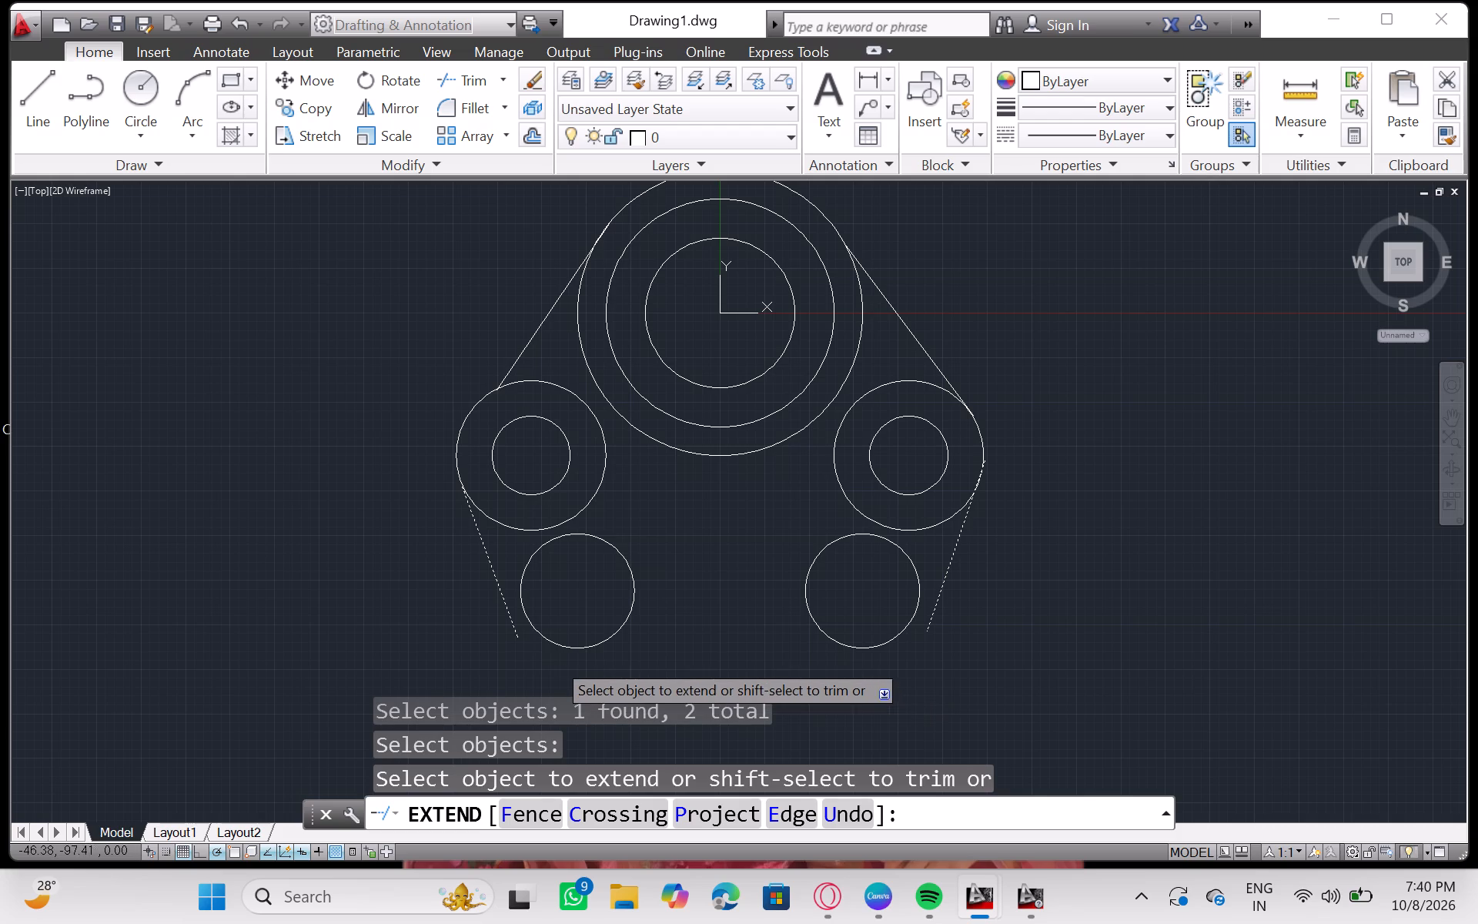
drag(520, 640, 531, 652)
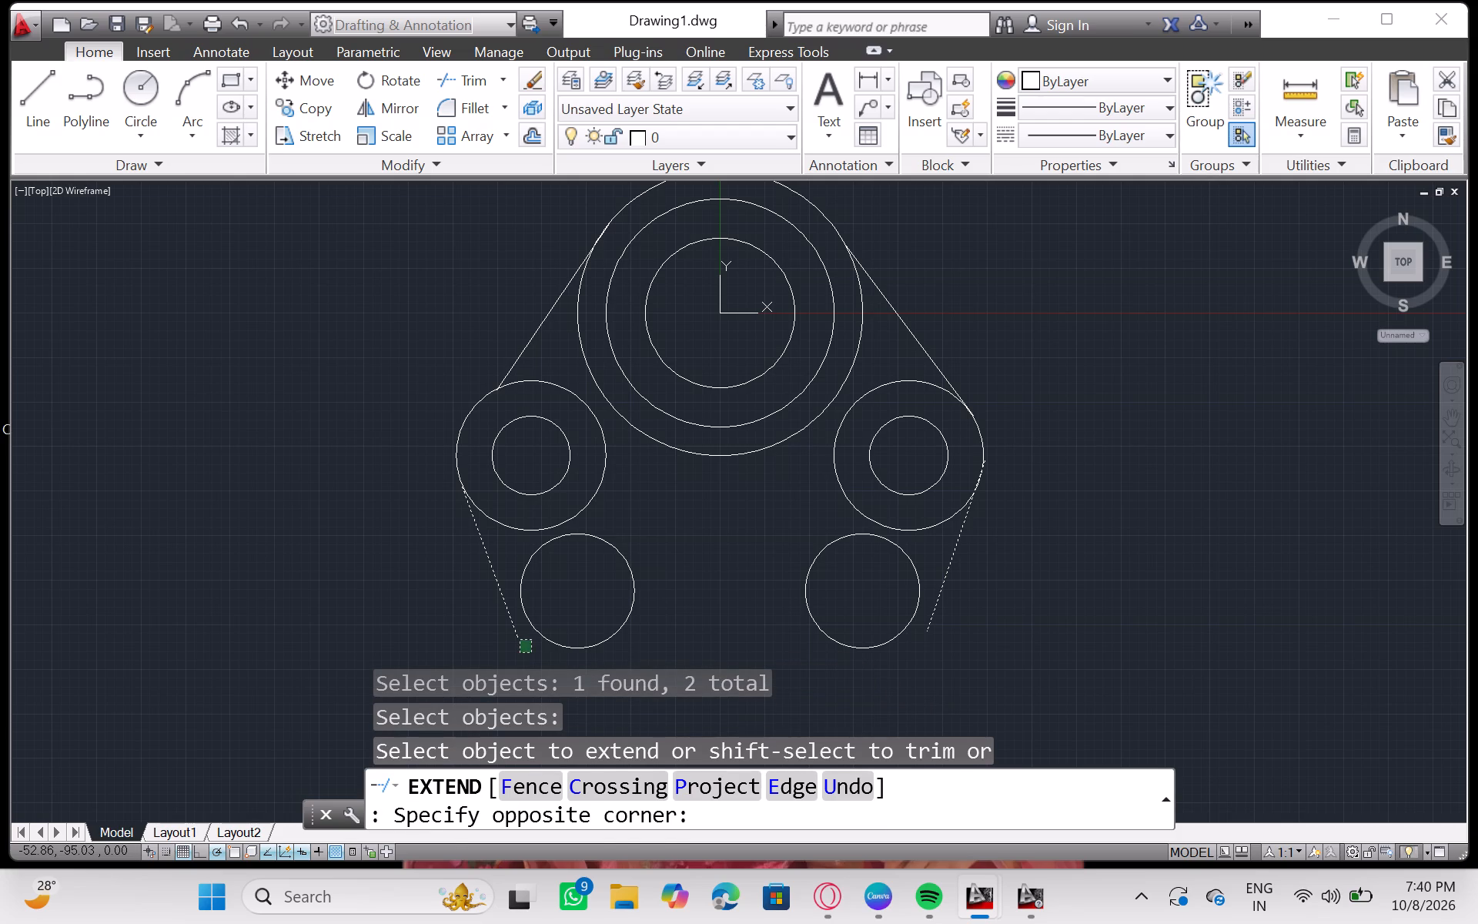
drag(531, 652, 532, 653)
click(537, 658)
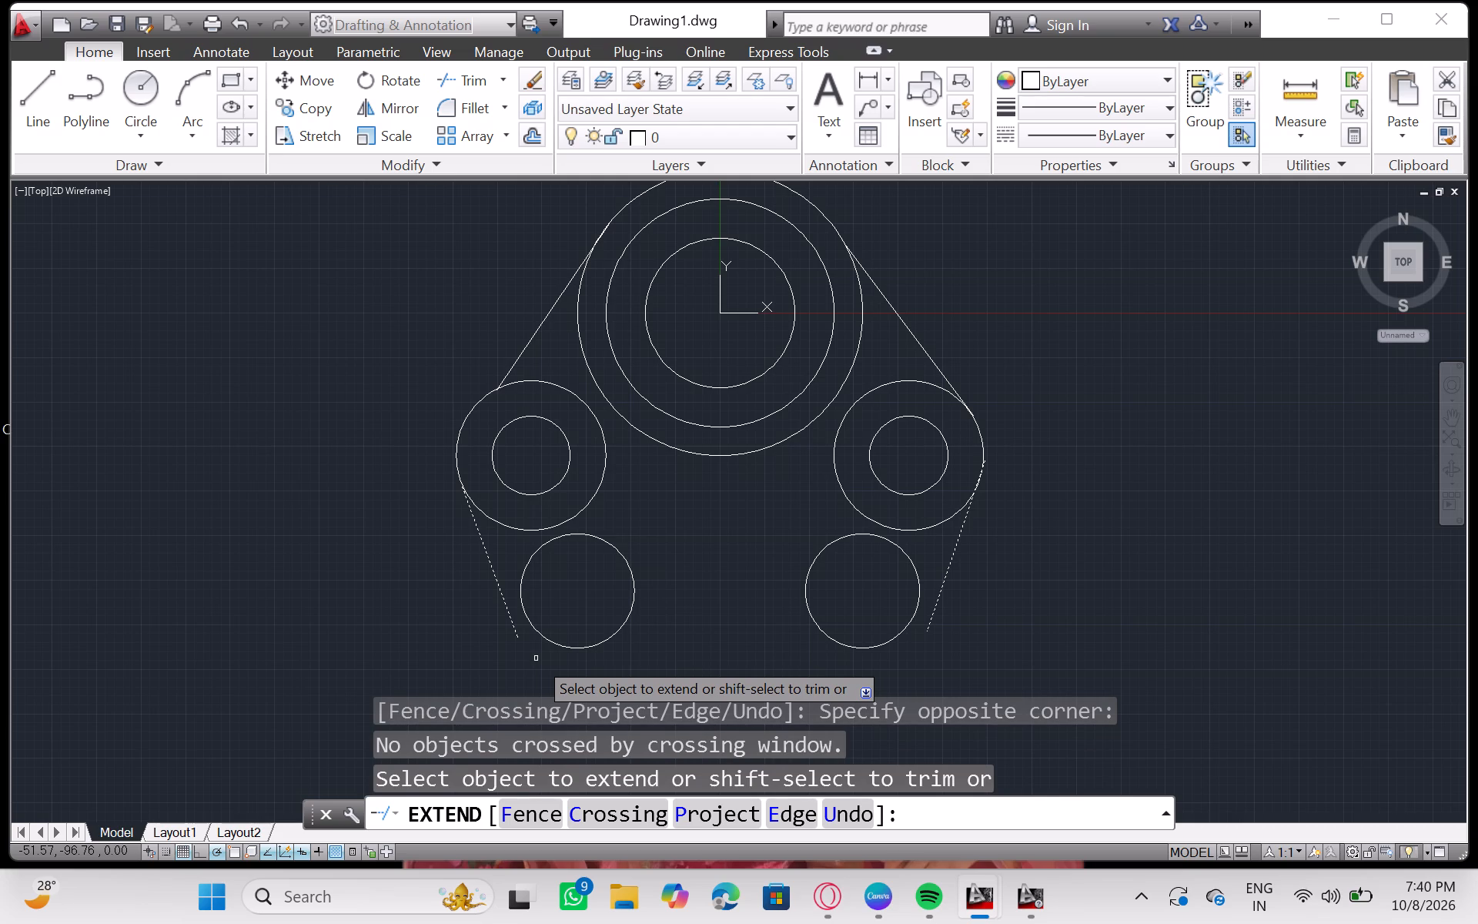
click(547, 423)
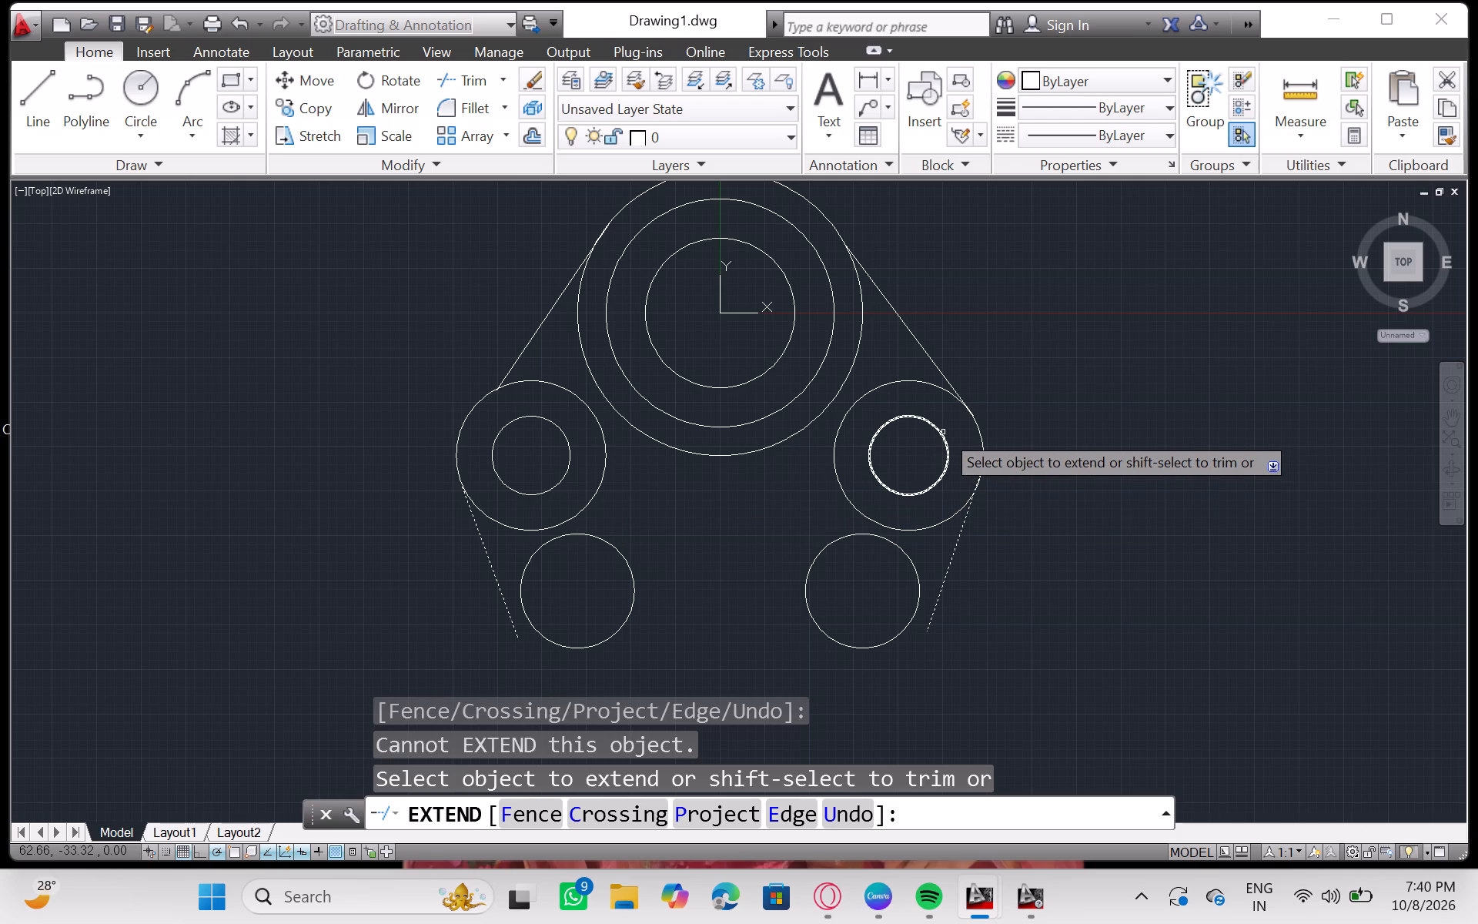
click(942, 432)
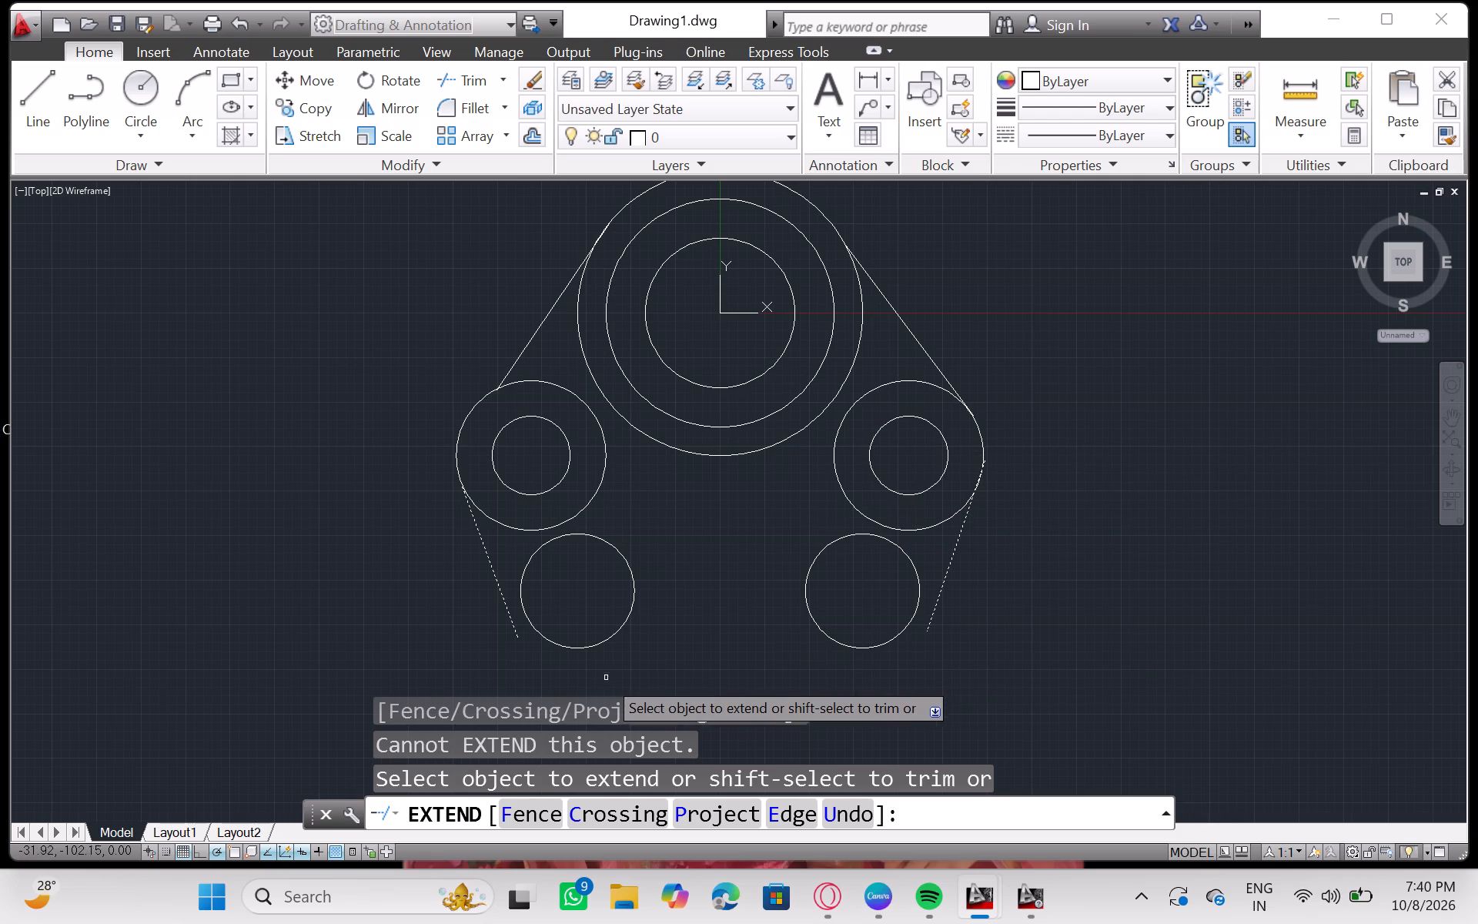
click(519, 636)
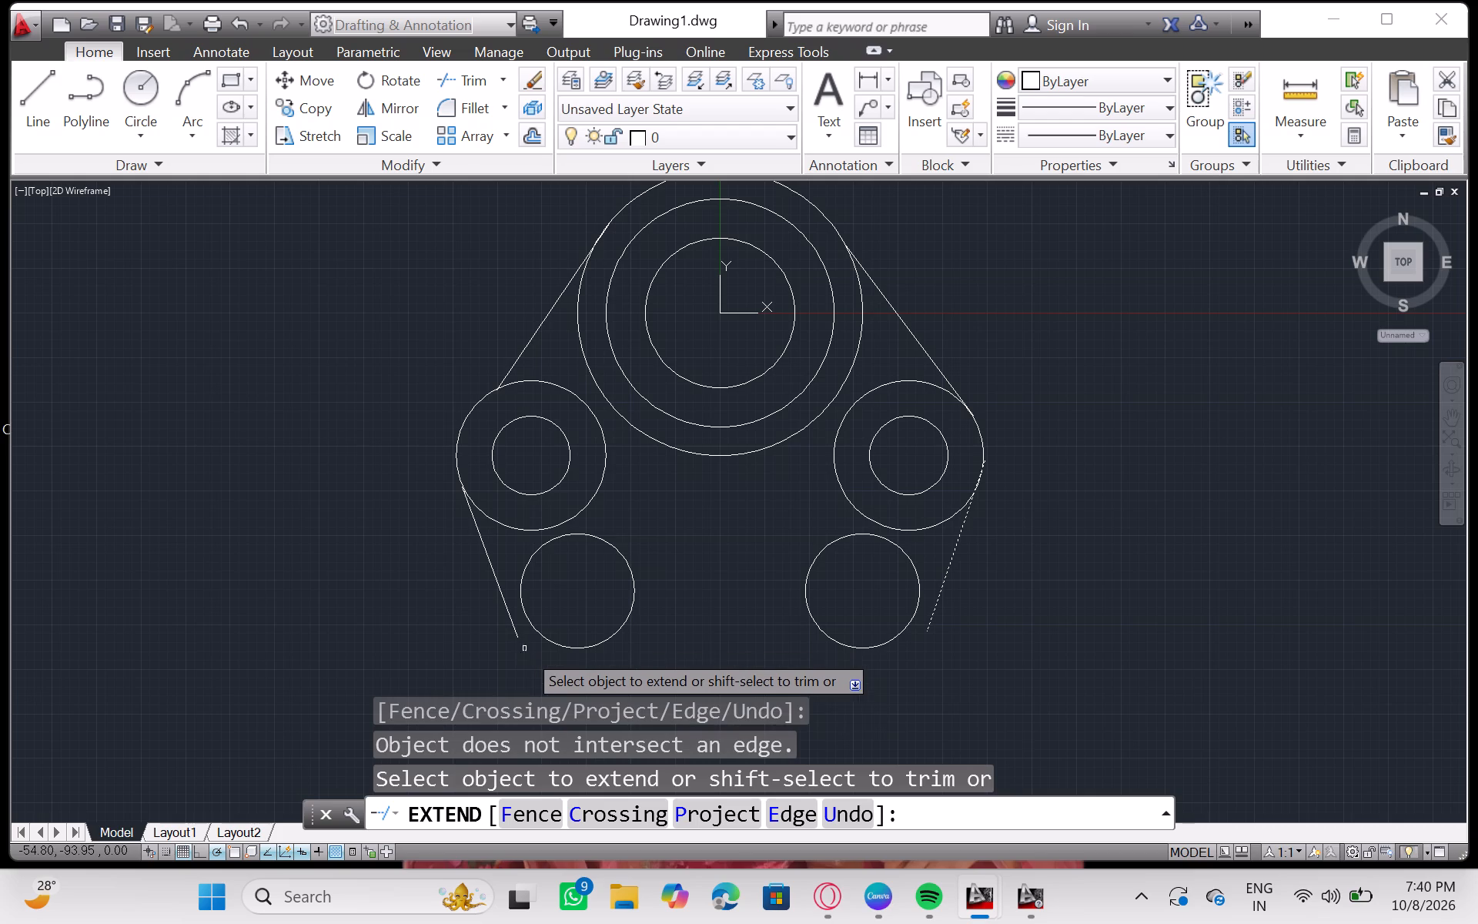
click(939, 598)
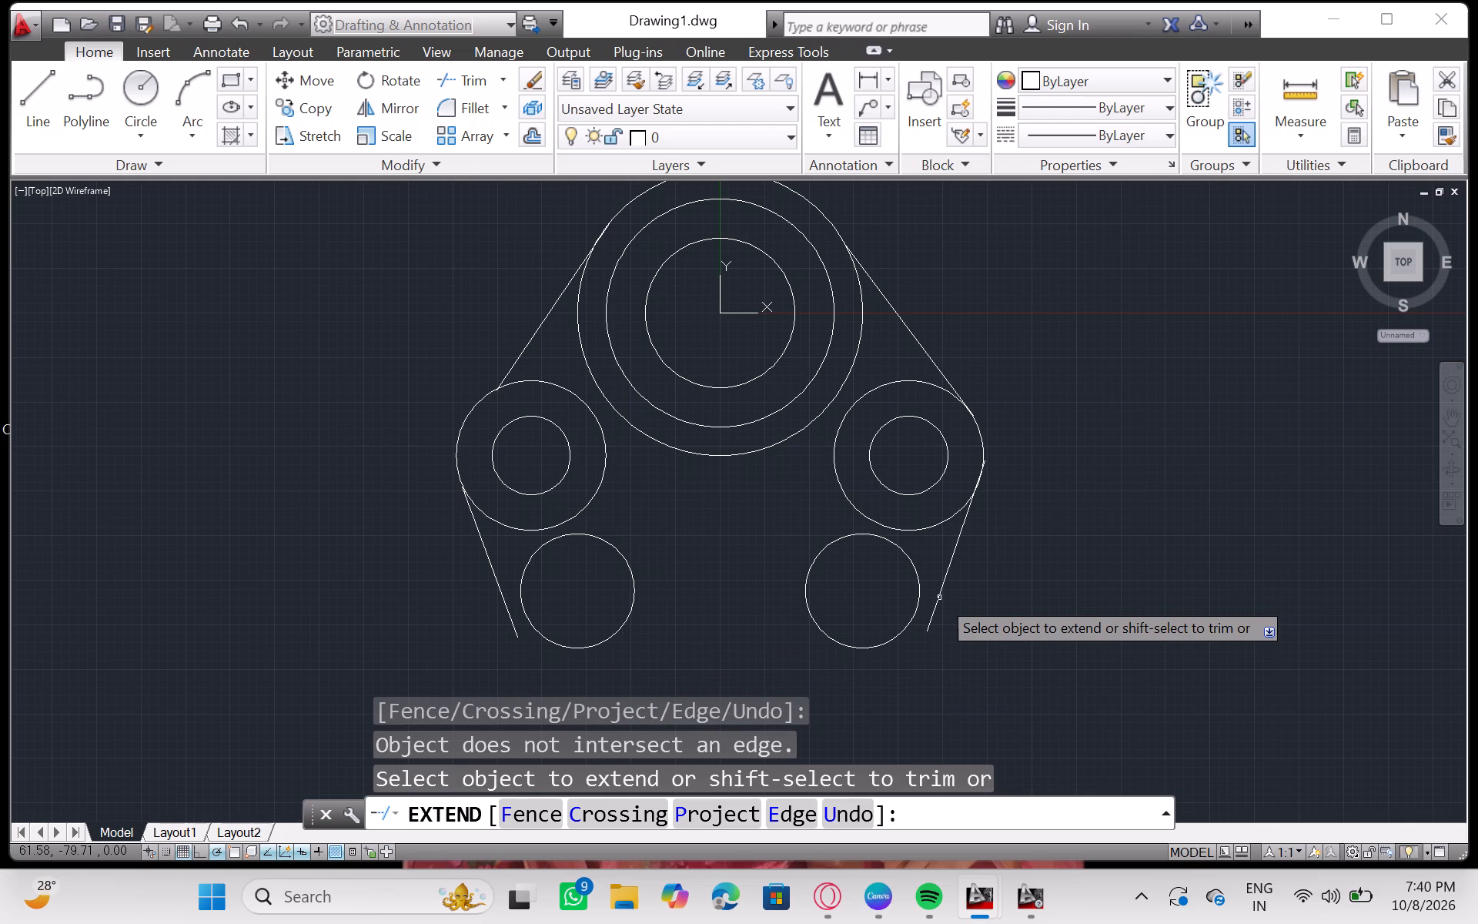
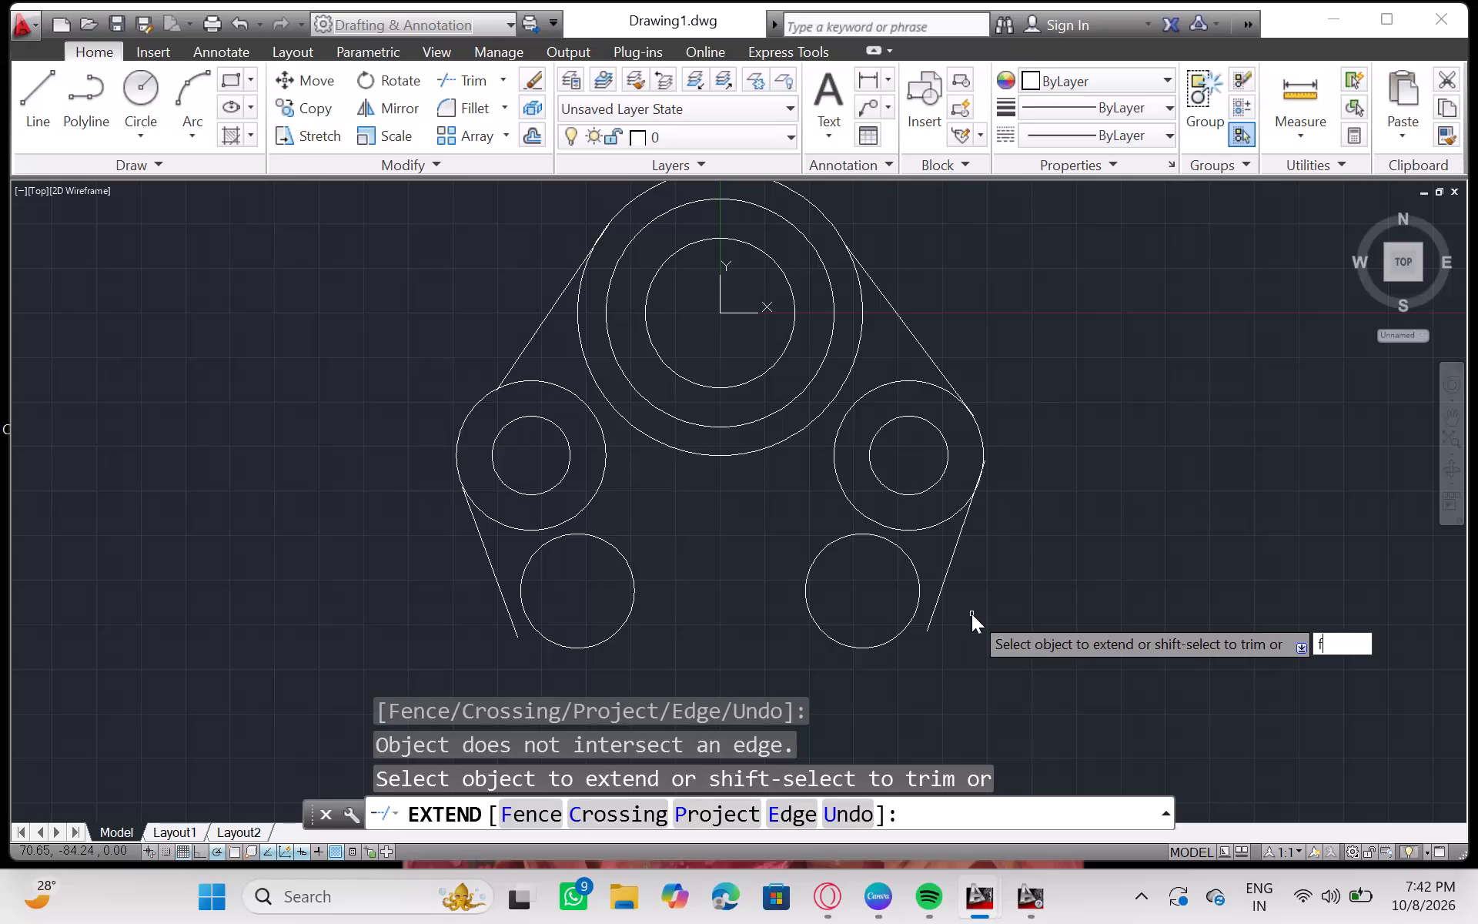
Leave the Extend command and set the Fillet radius to 24.
key(Escape)
key(Escape)
key(Escape)
key(Escape)
key(Escape)
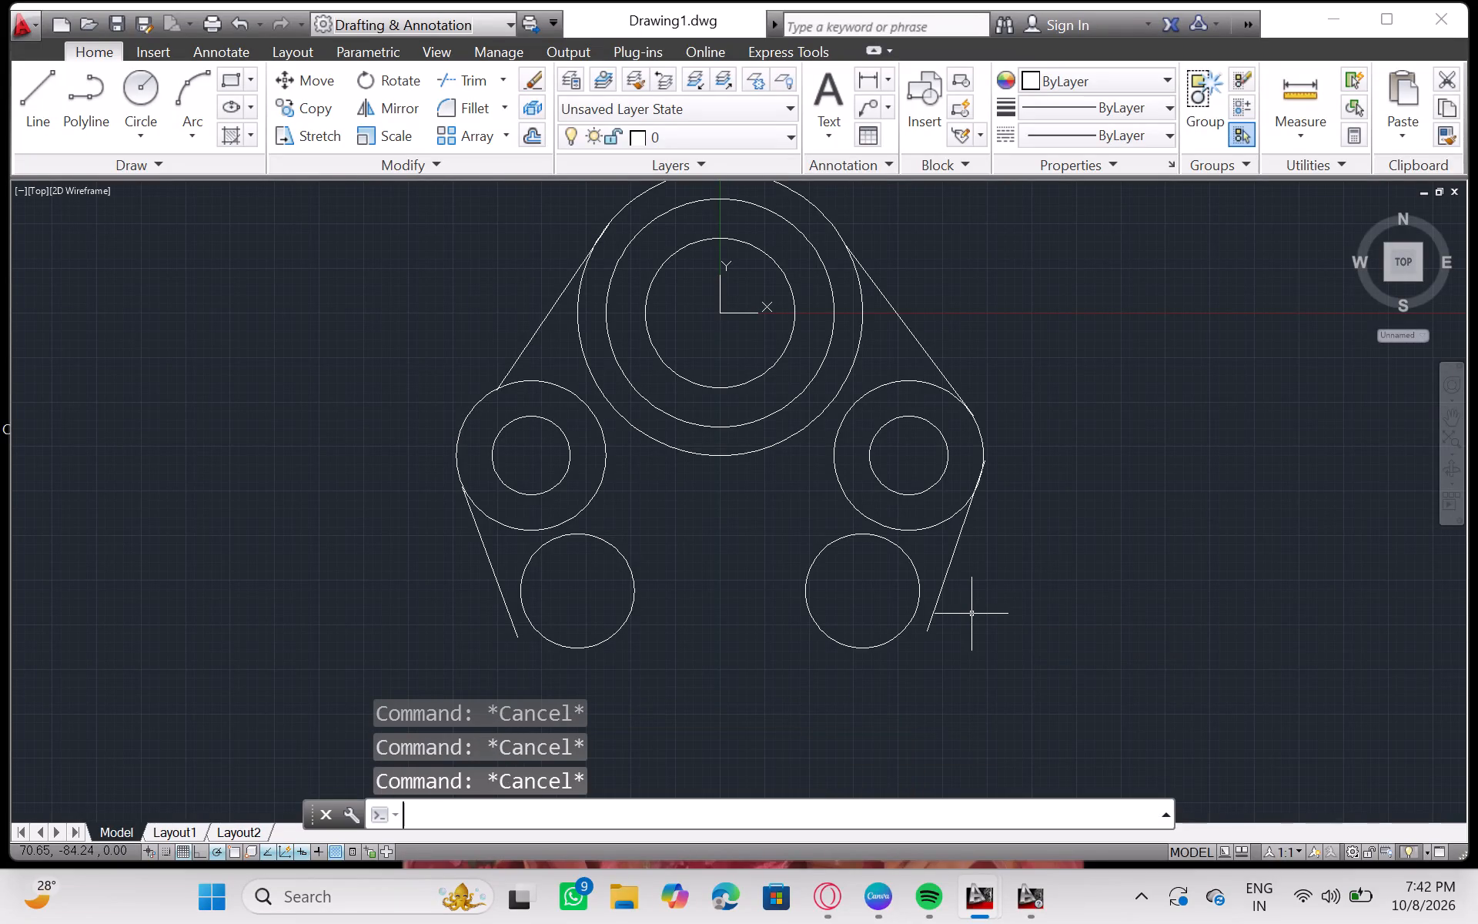
key(Escape)
key(f)
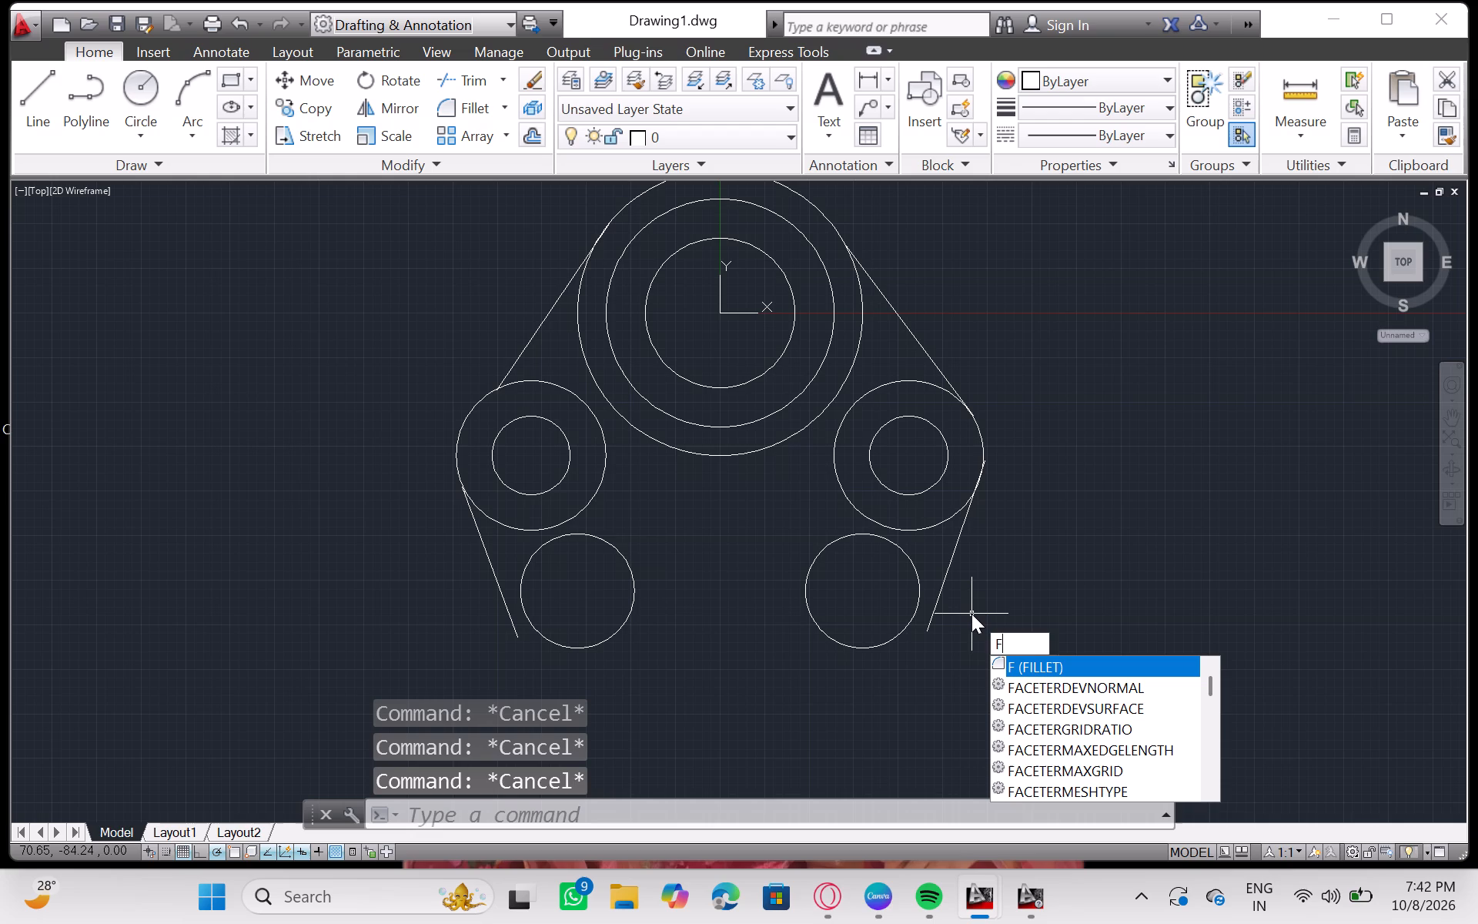
key(Return)
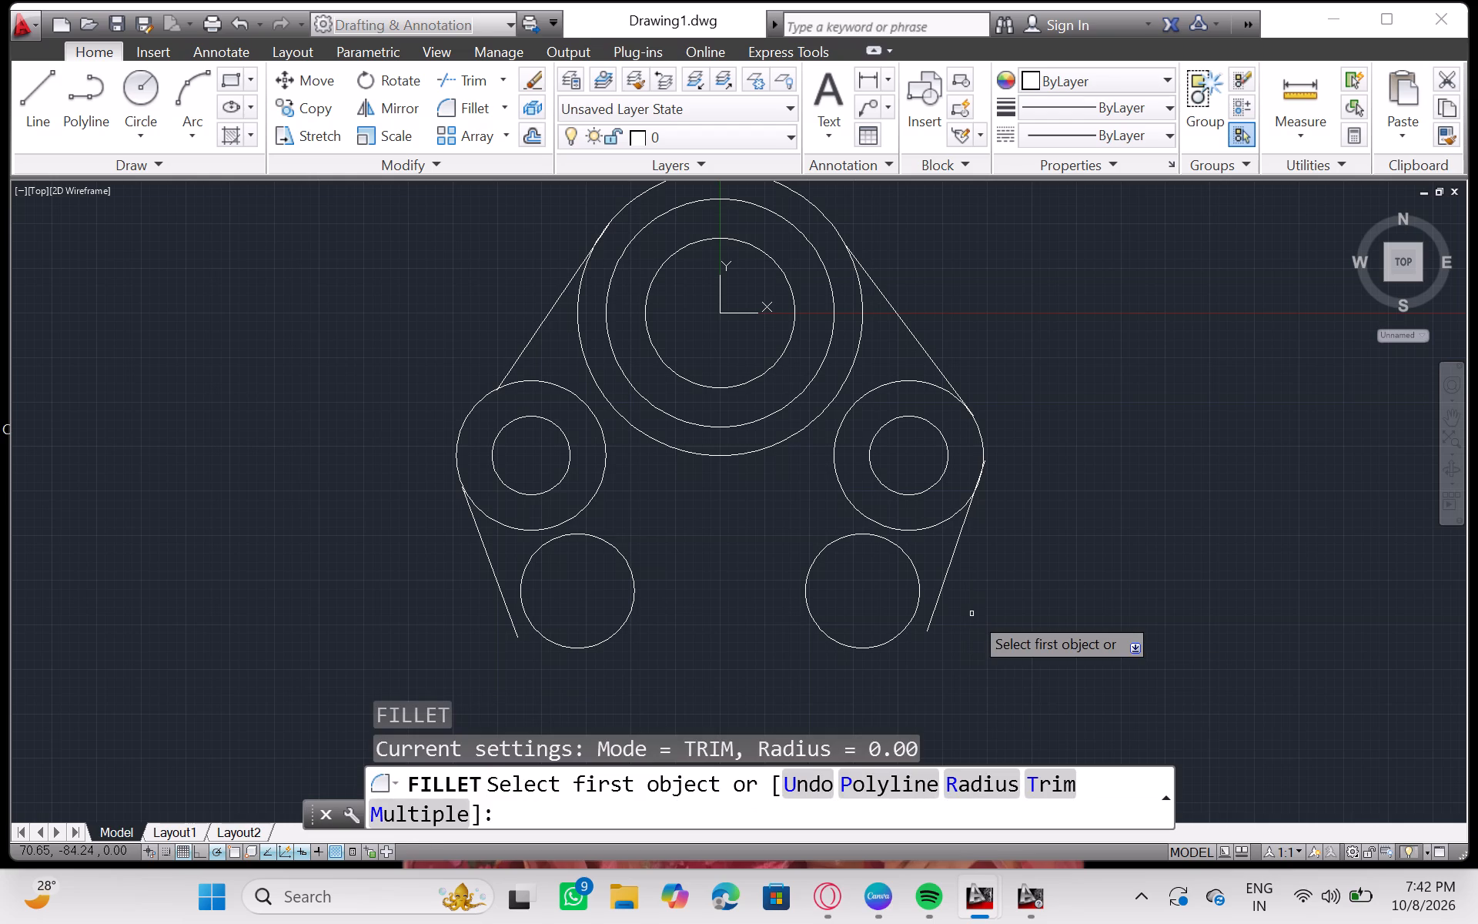
key(r)
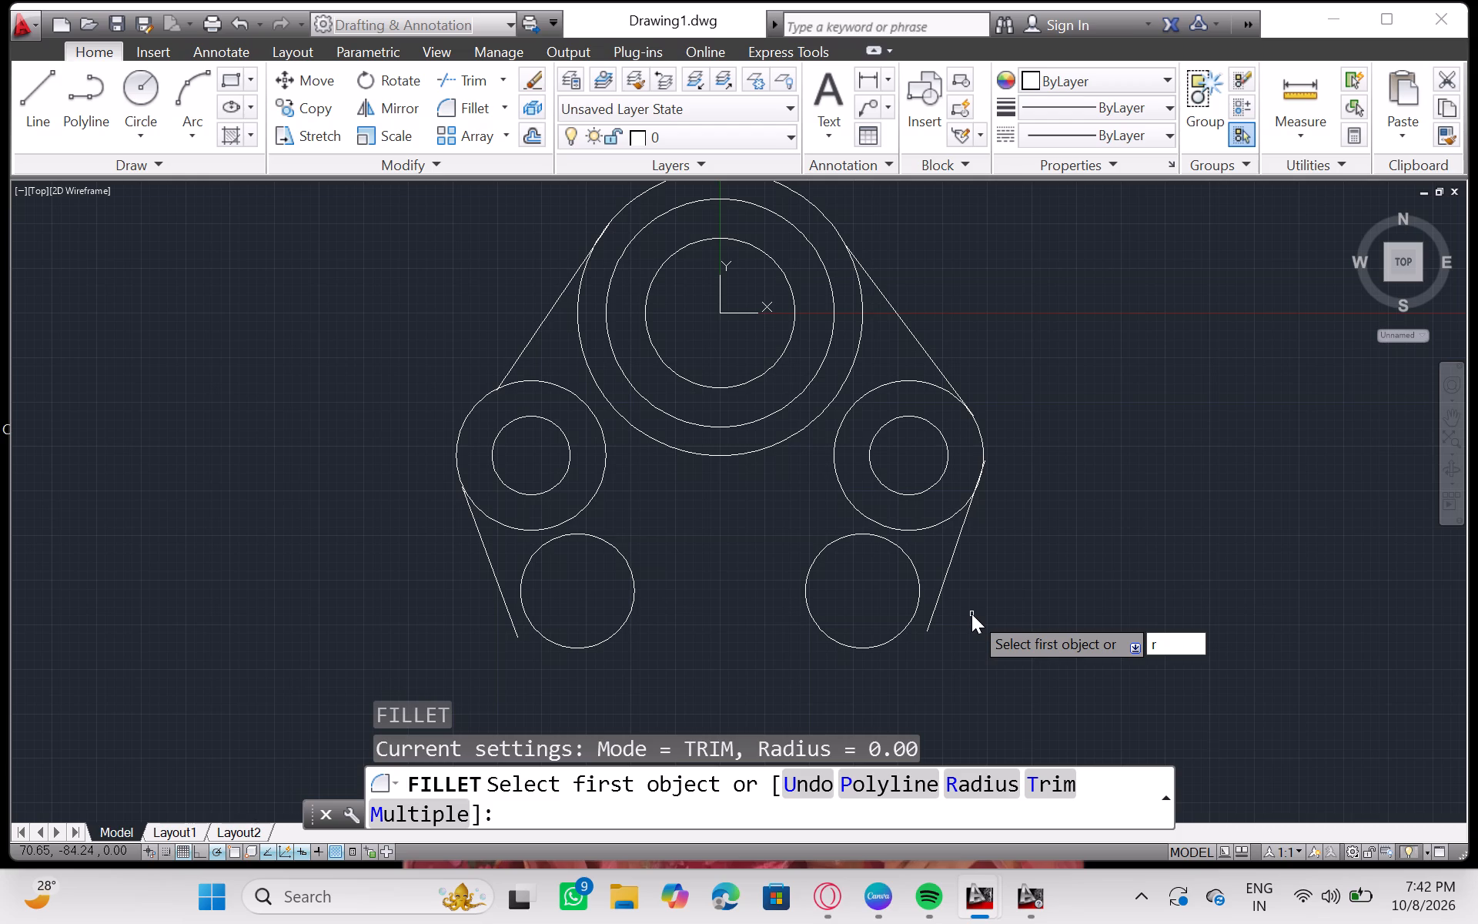
key(Return)
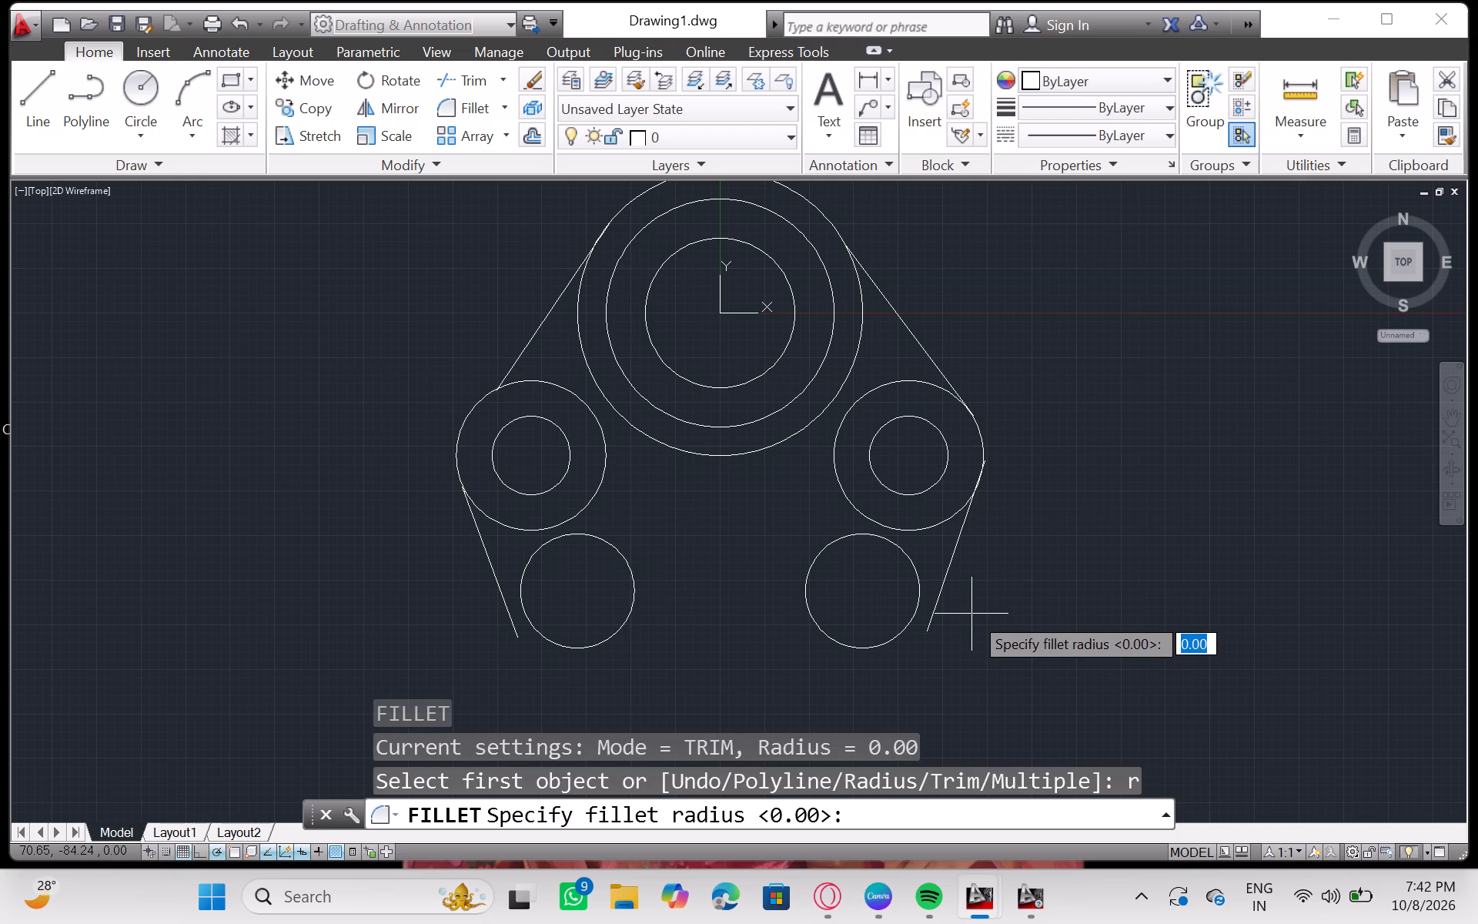
key(2)
key(4)
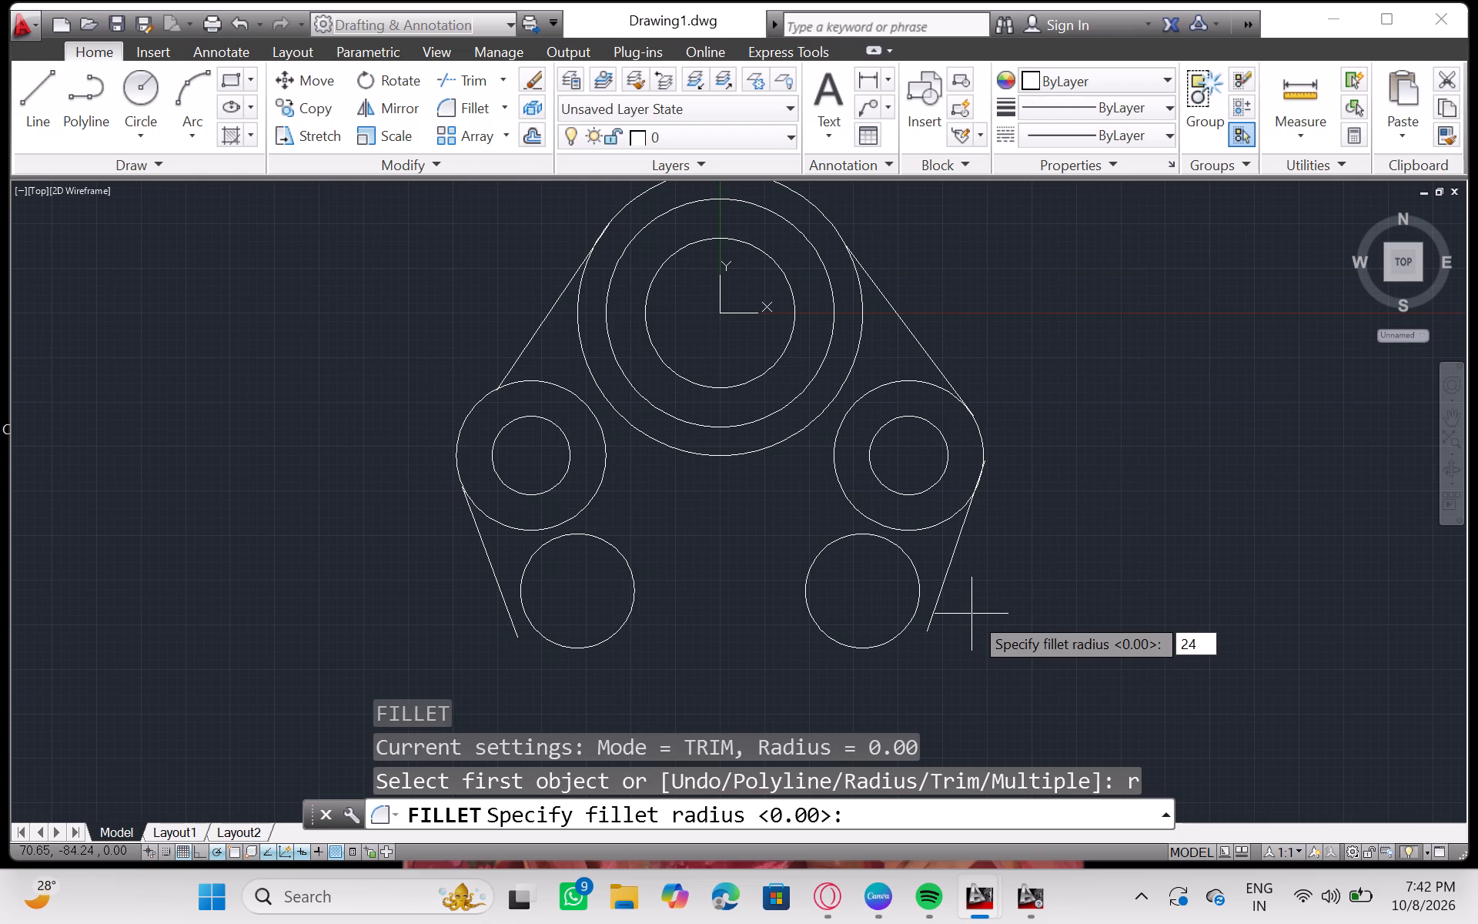
key(Return)
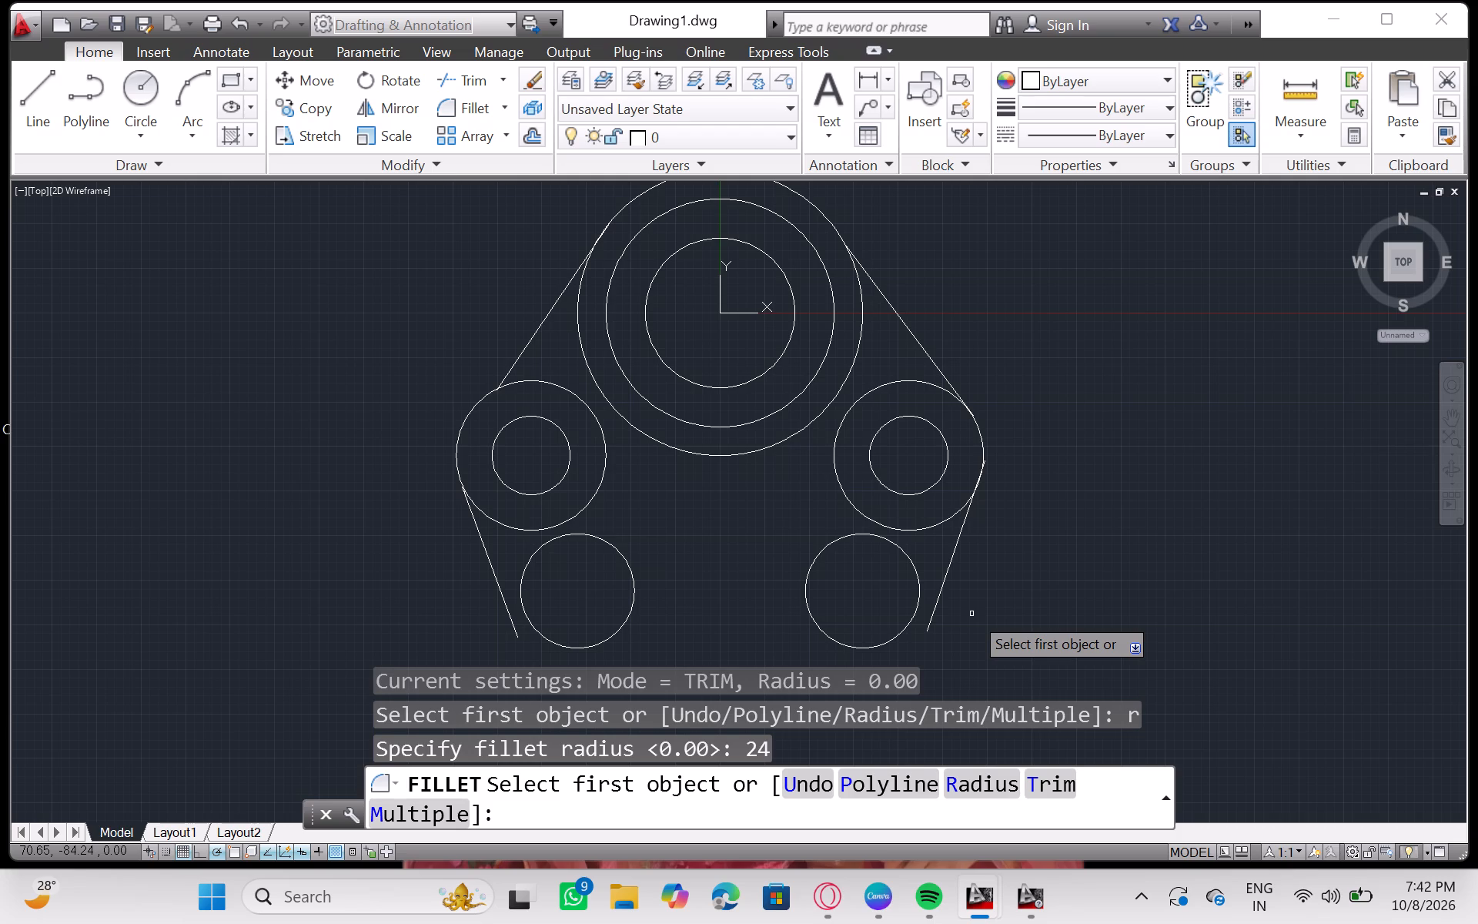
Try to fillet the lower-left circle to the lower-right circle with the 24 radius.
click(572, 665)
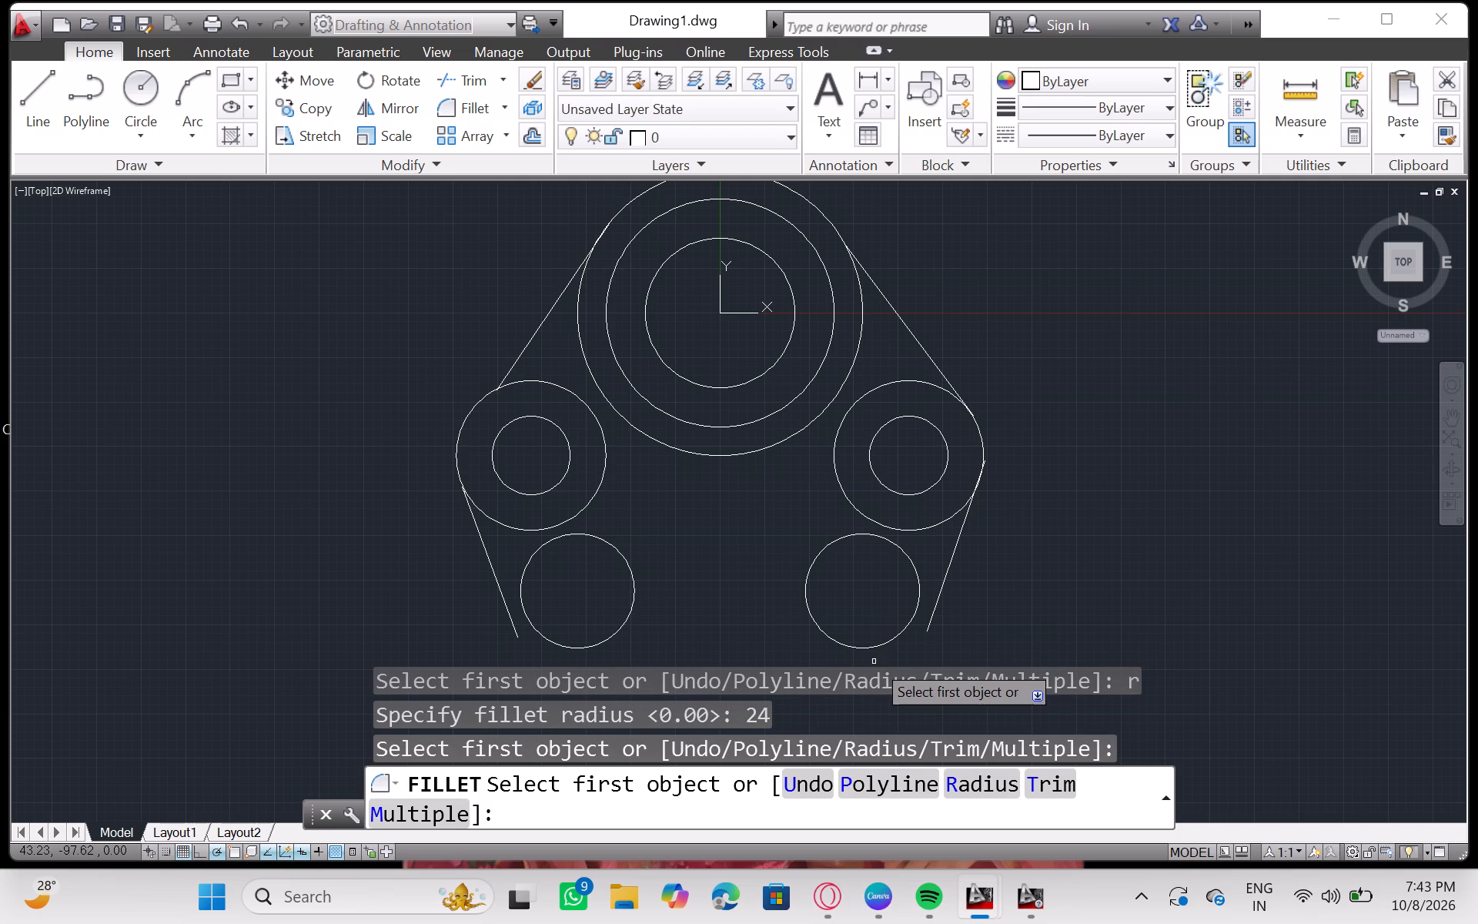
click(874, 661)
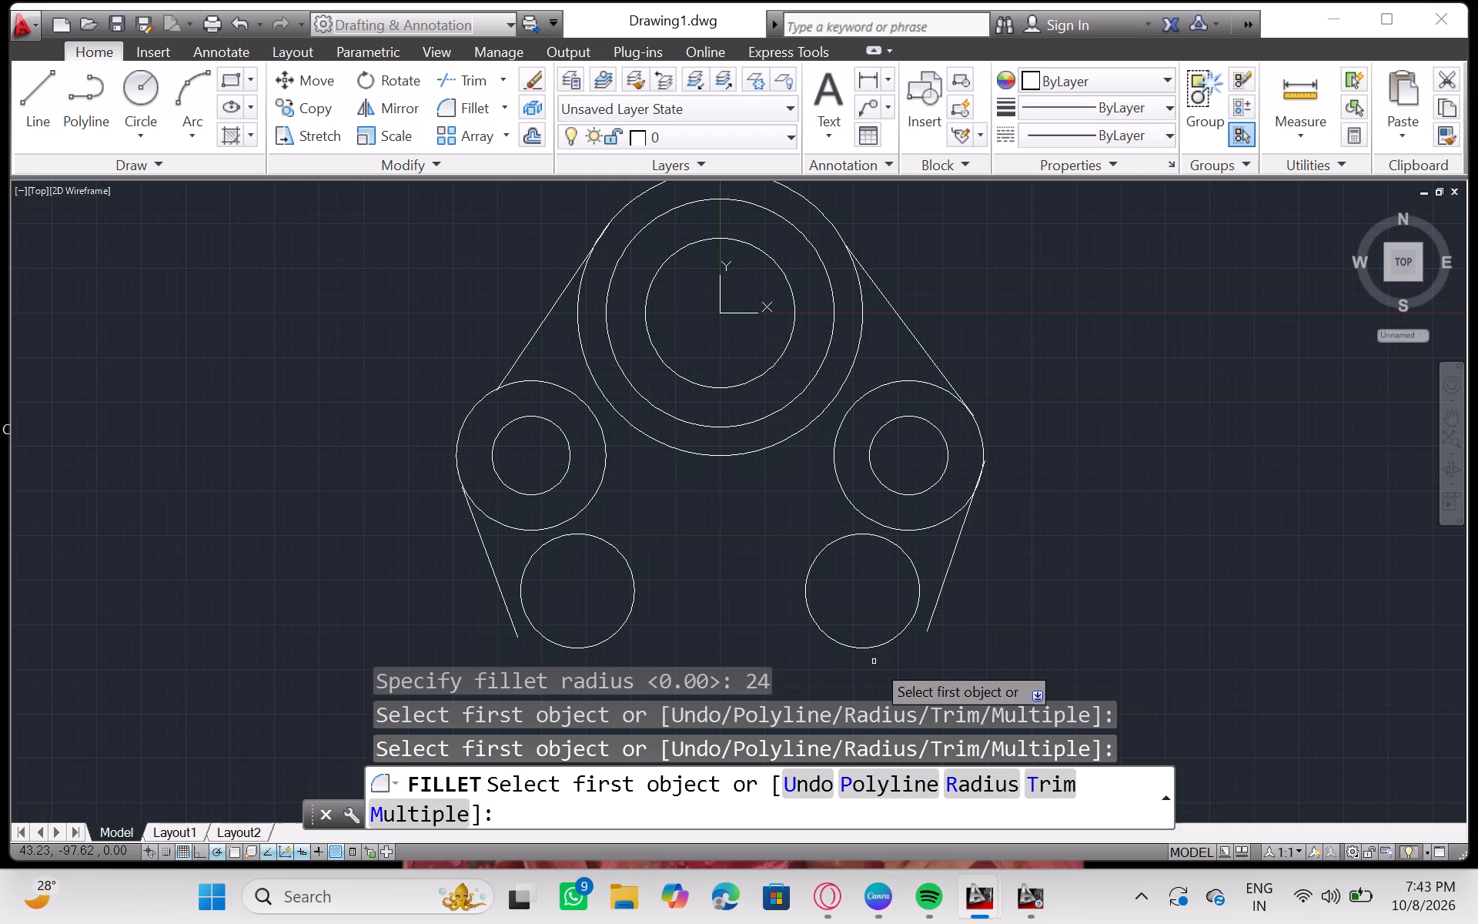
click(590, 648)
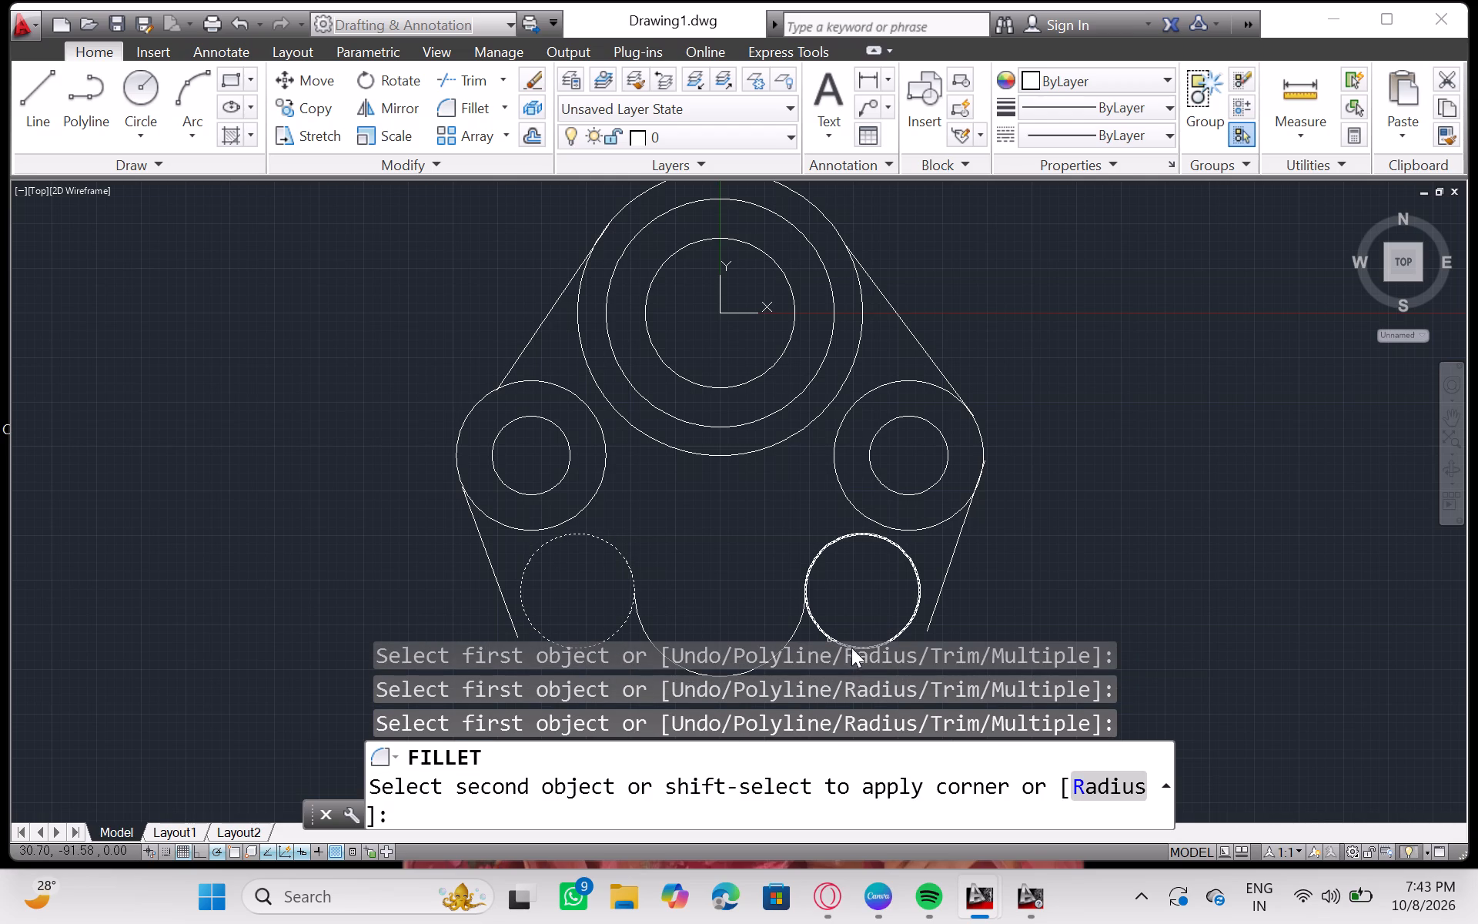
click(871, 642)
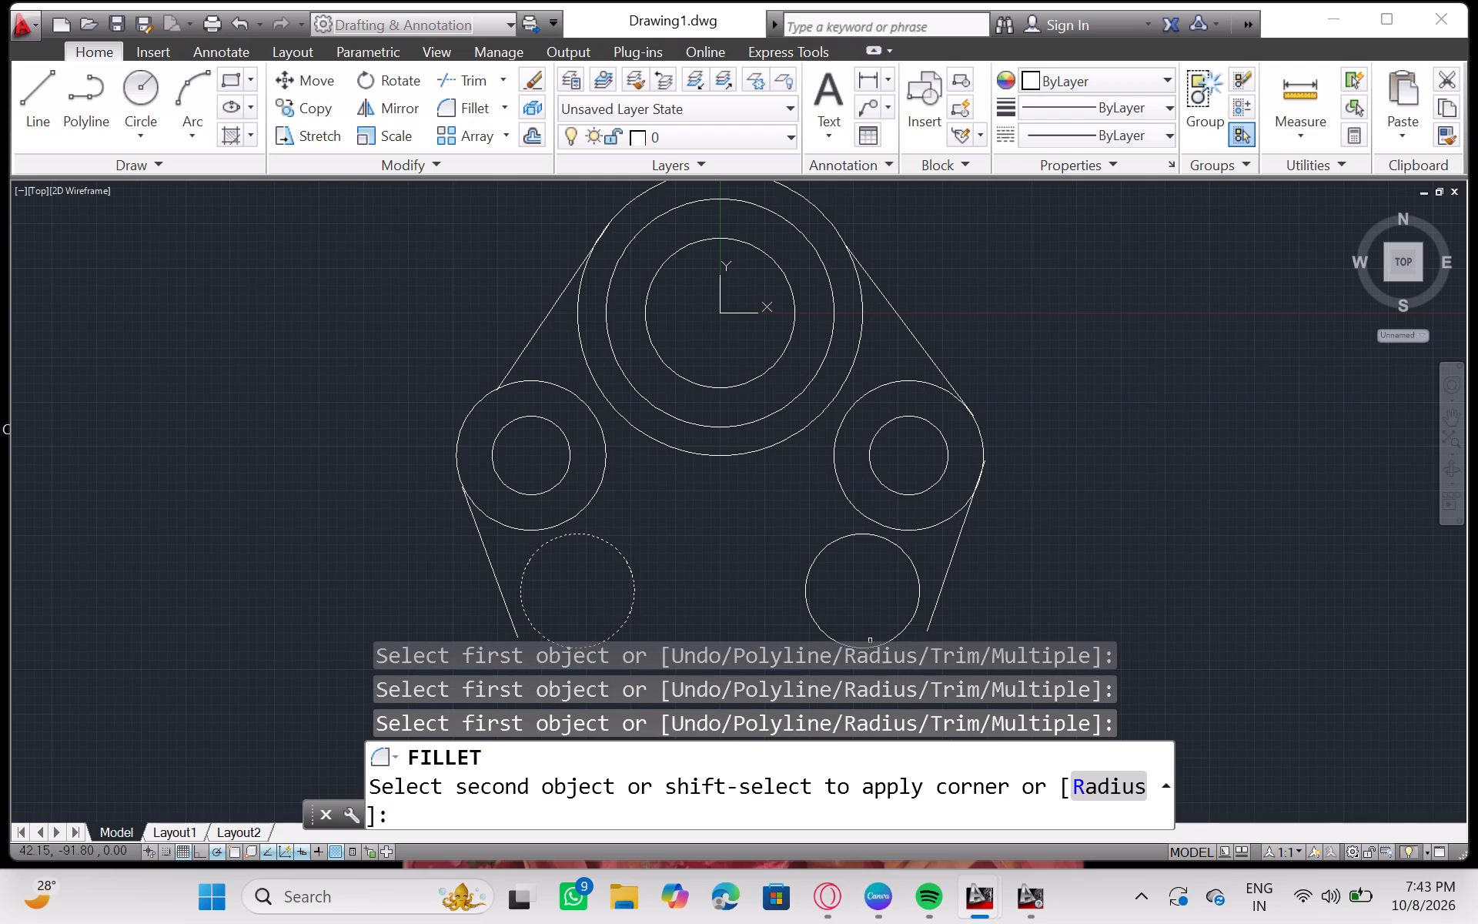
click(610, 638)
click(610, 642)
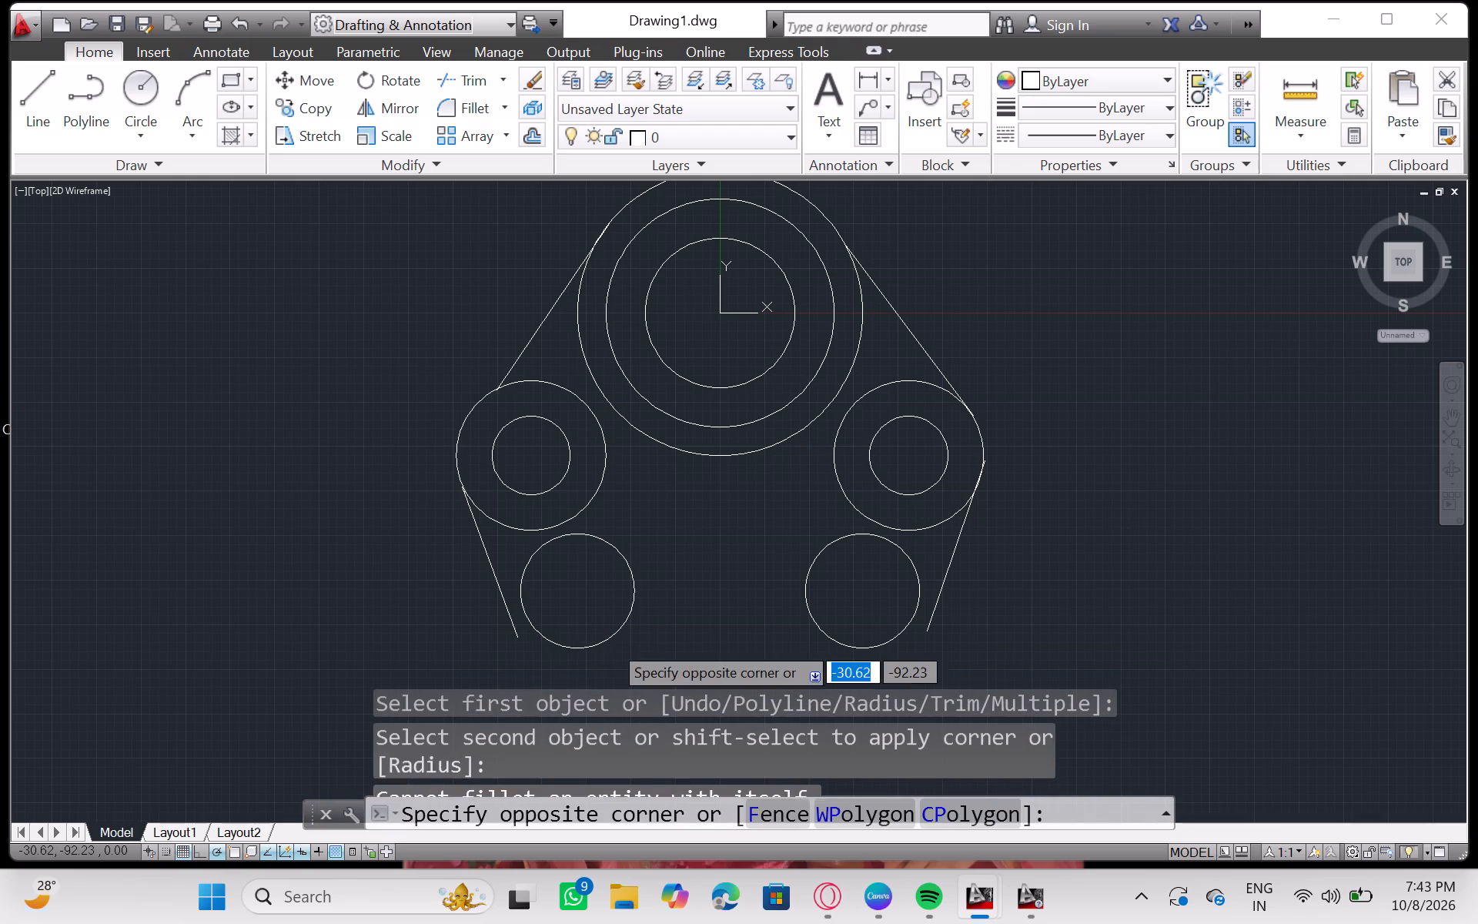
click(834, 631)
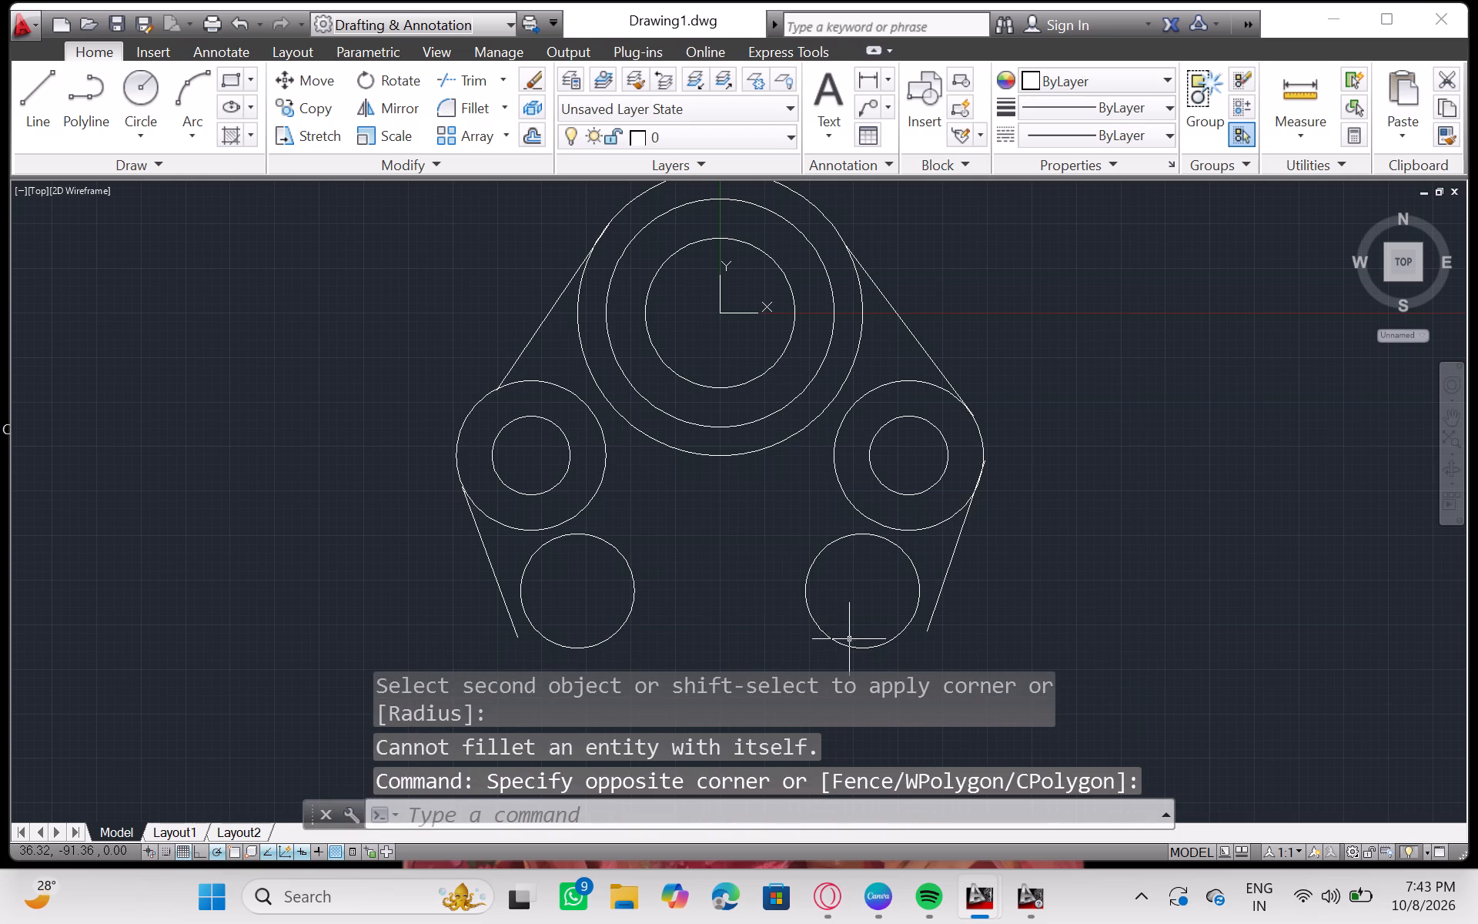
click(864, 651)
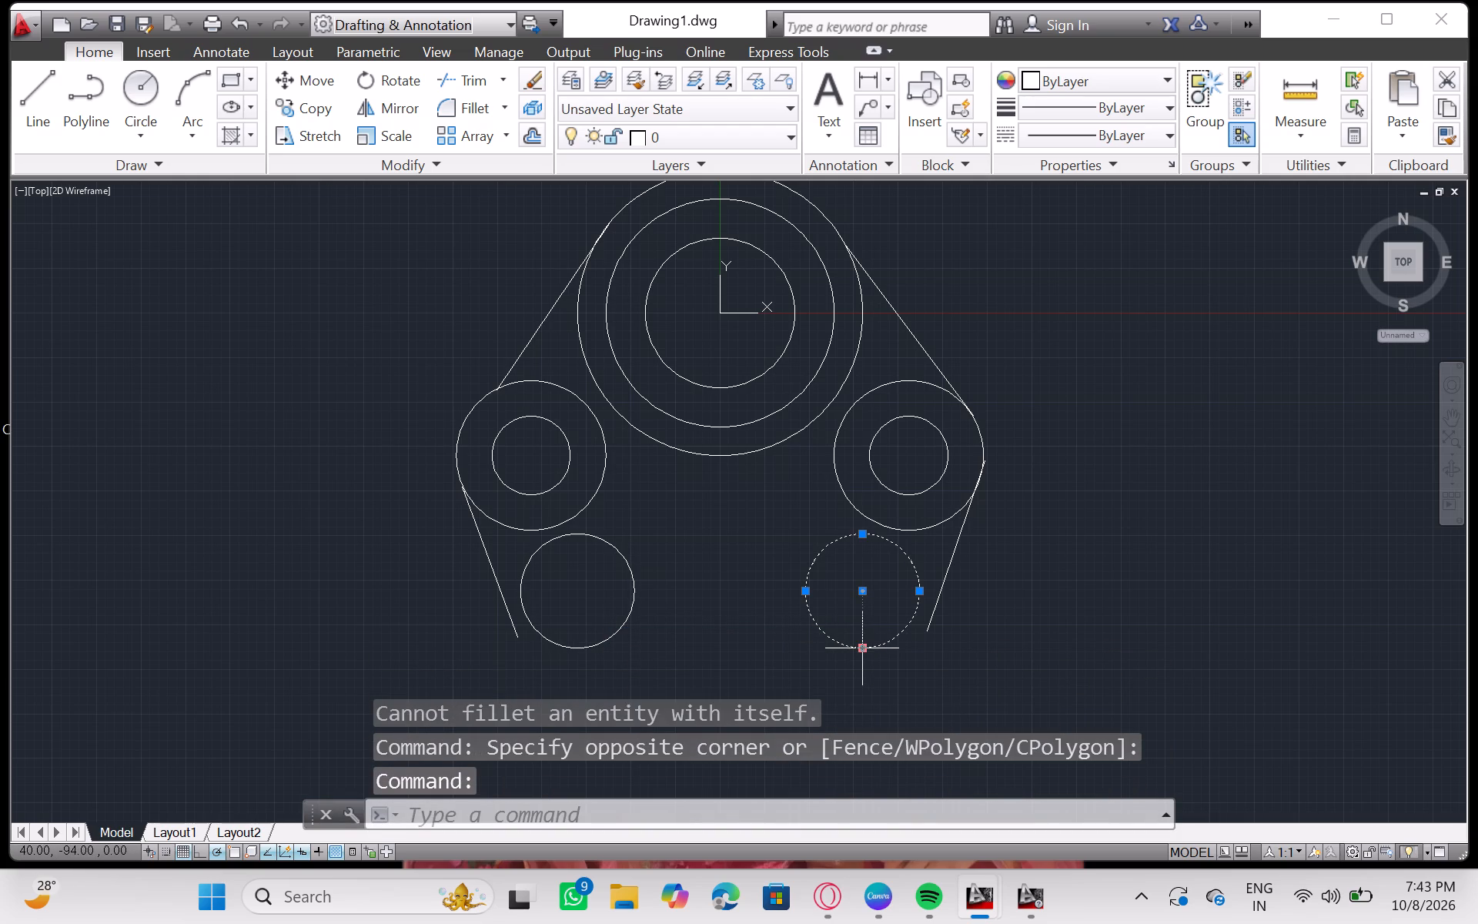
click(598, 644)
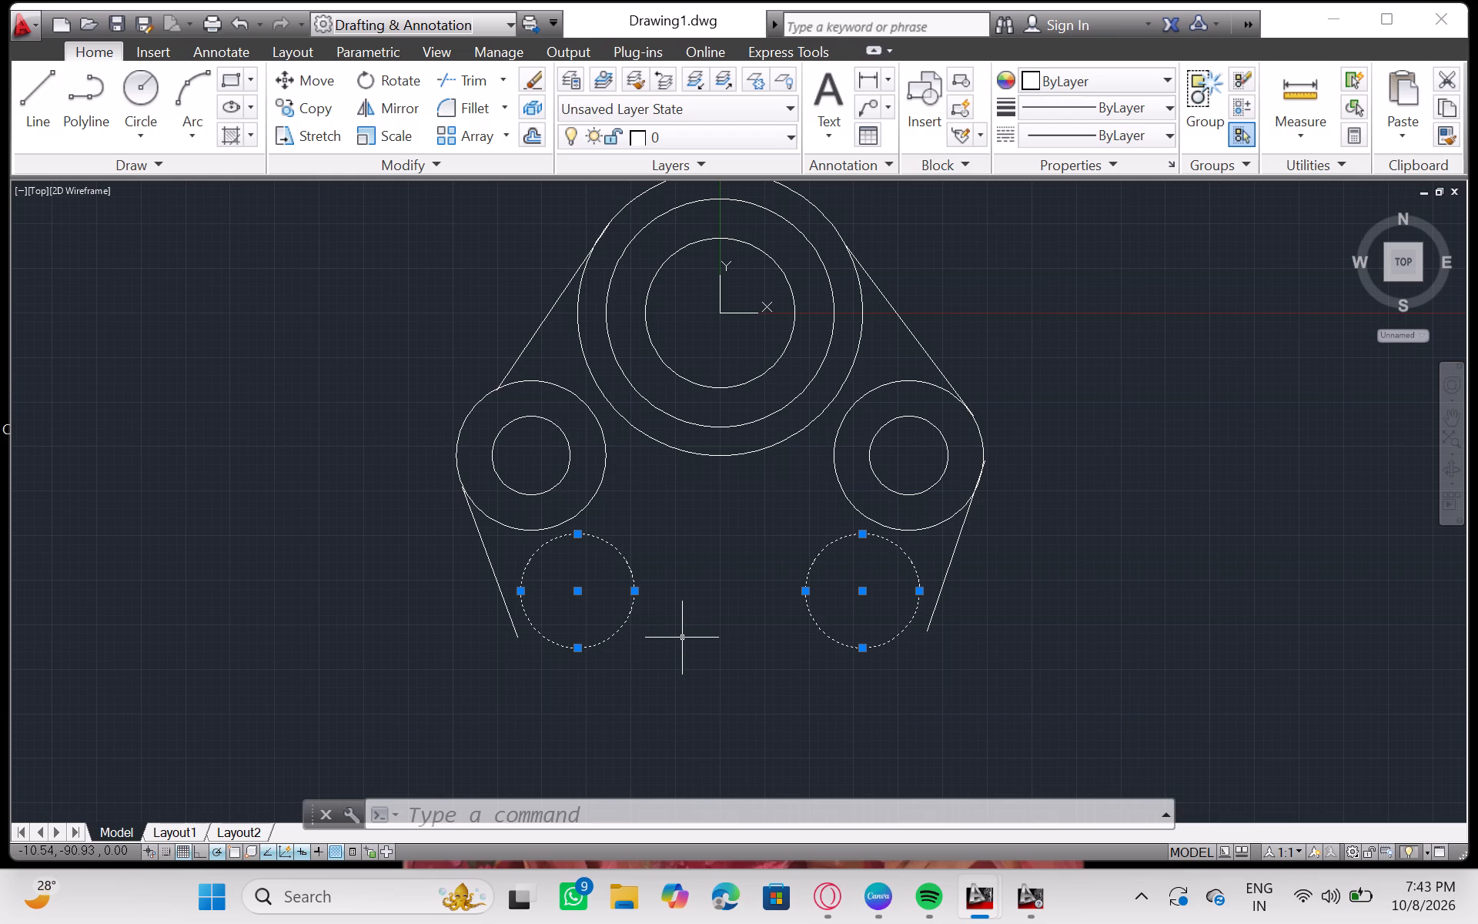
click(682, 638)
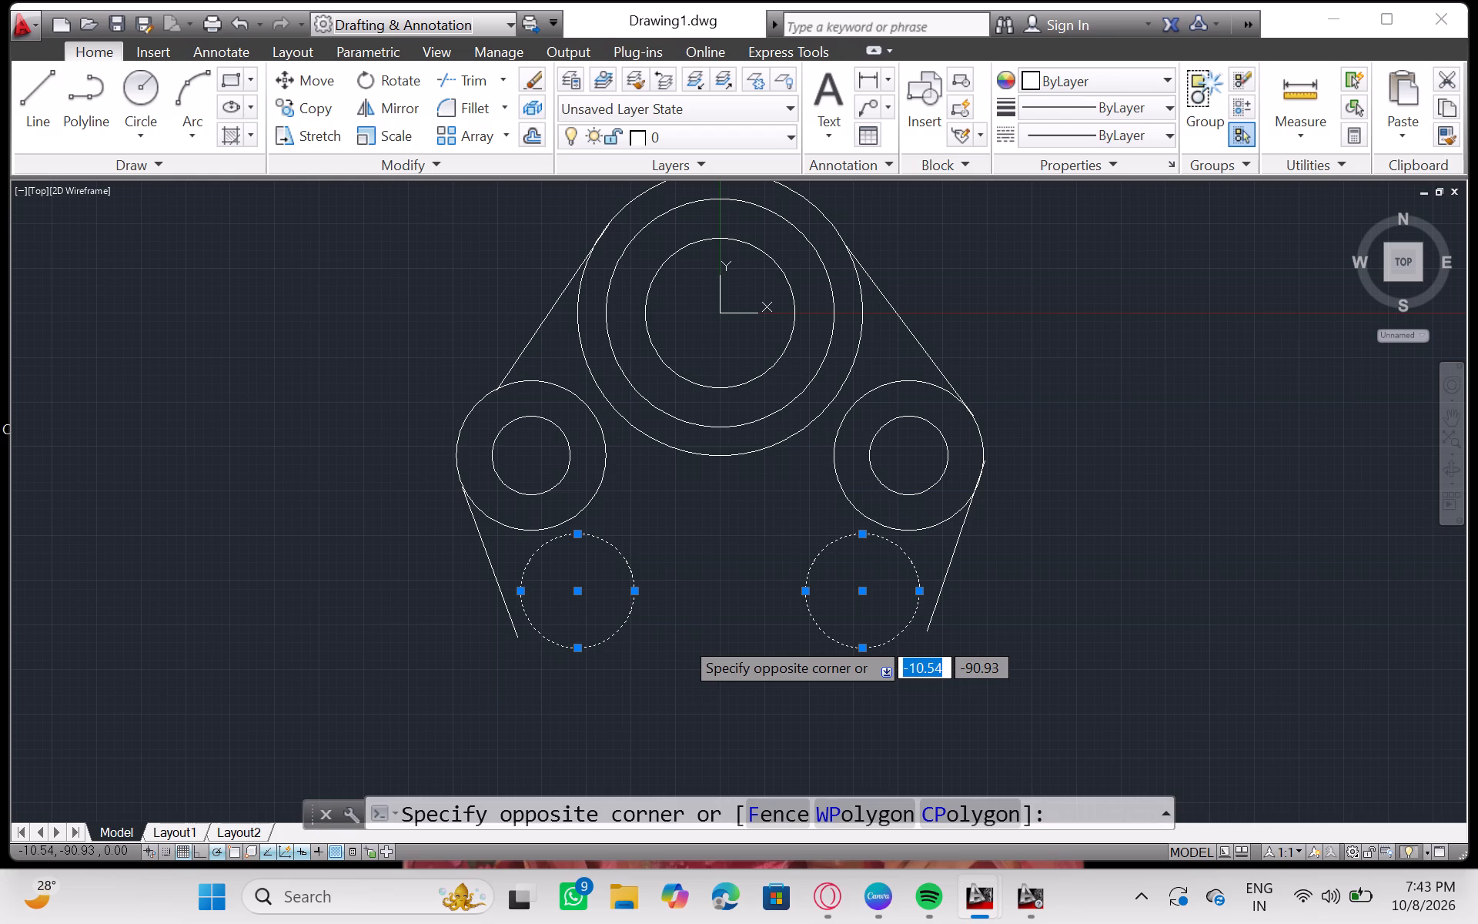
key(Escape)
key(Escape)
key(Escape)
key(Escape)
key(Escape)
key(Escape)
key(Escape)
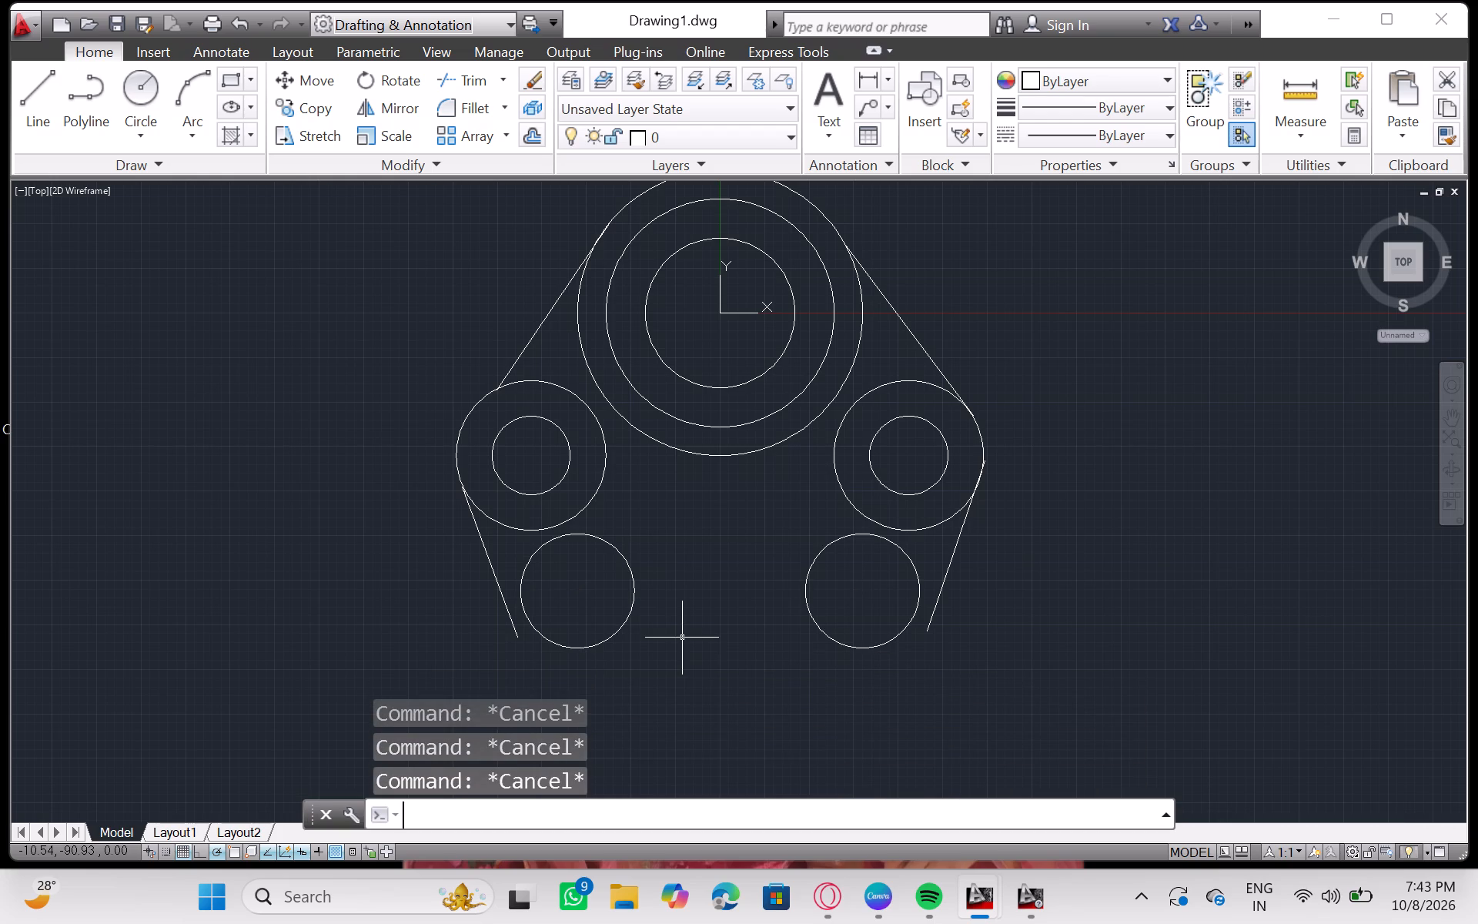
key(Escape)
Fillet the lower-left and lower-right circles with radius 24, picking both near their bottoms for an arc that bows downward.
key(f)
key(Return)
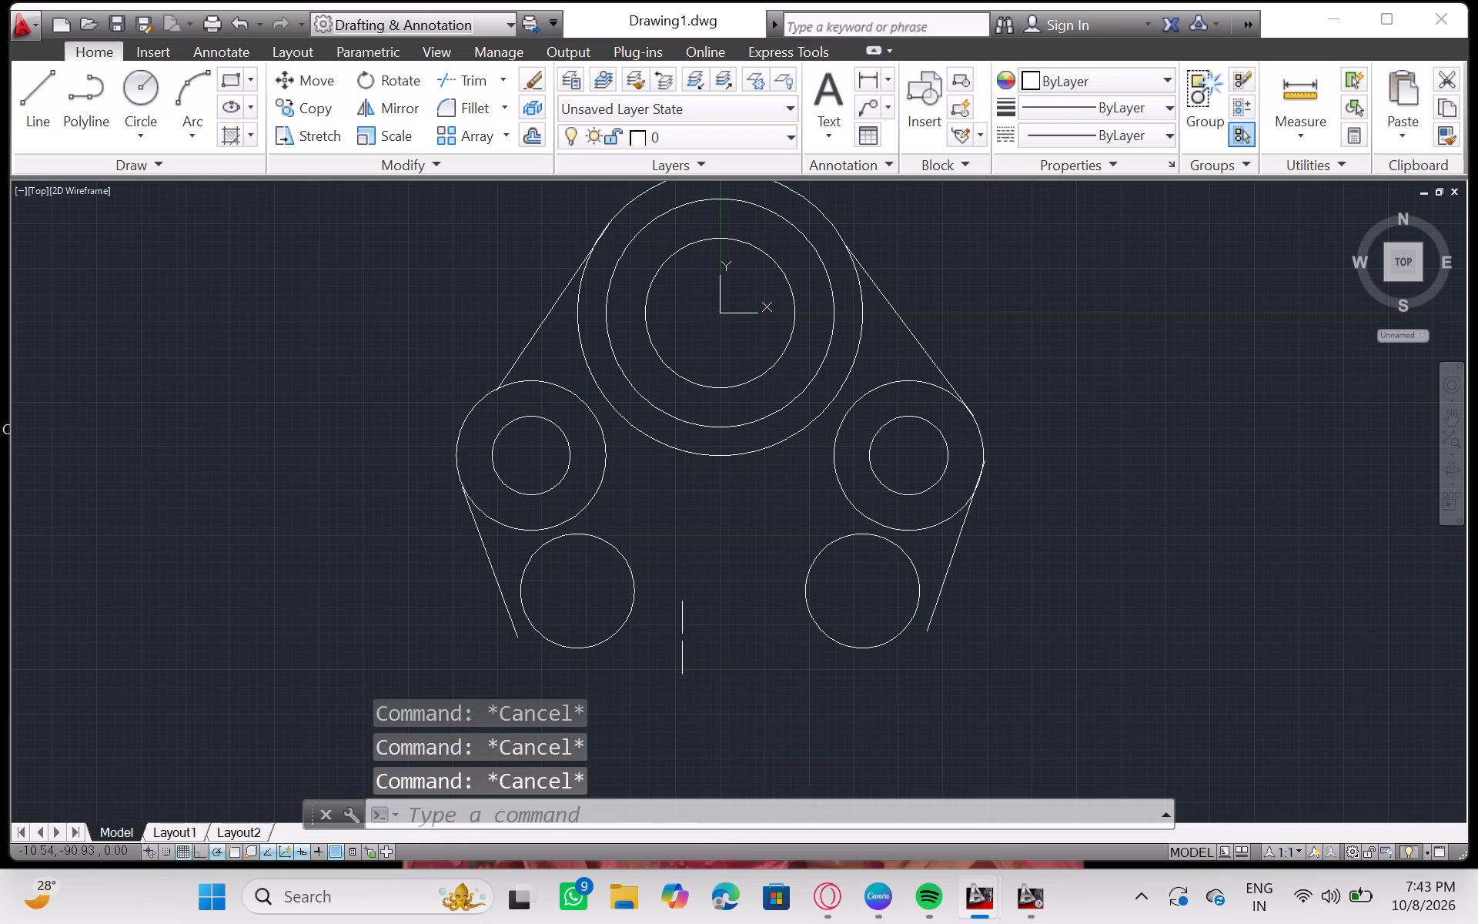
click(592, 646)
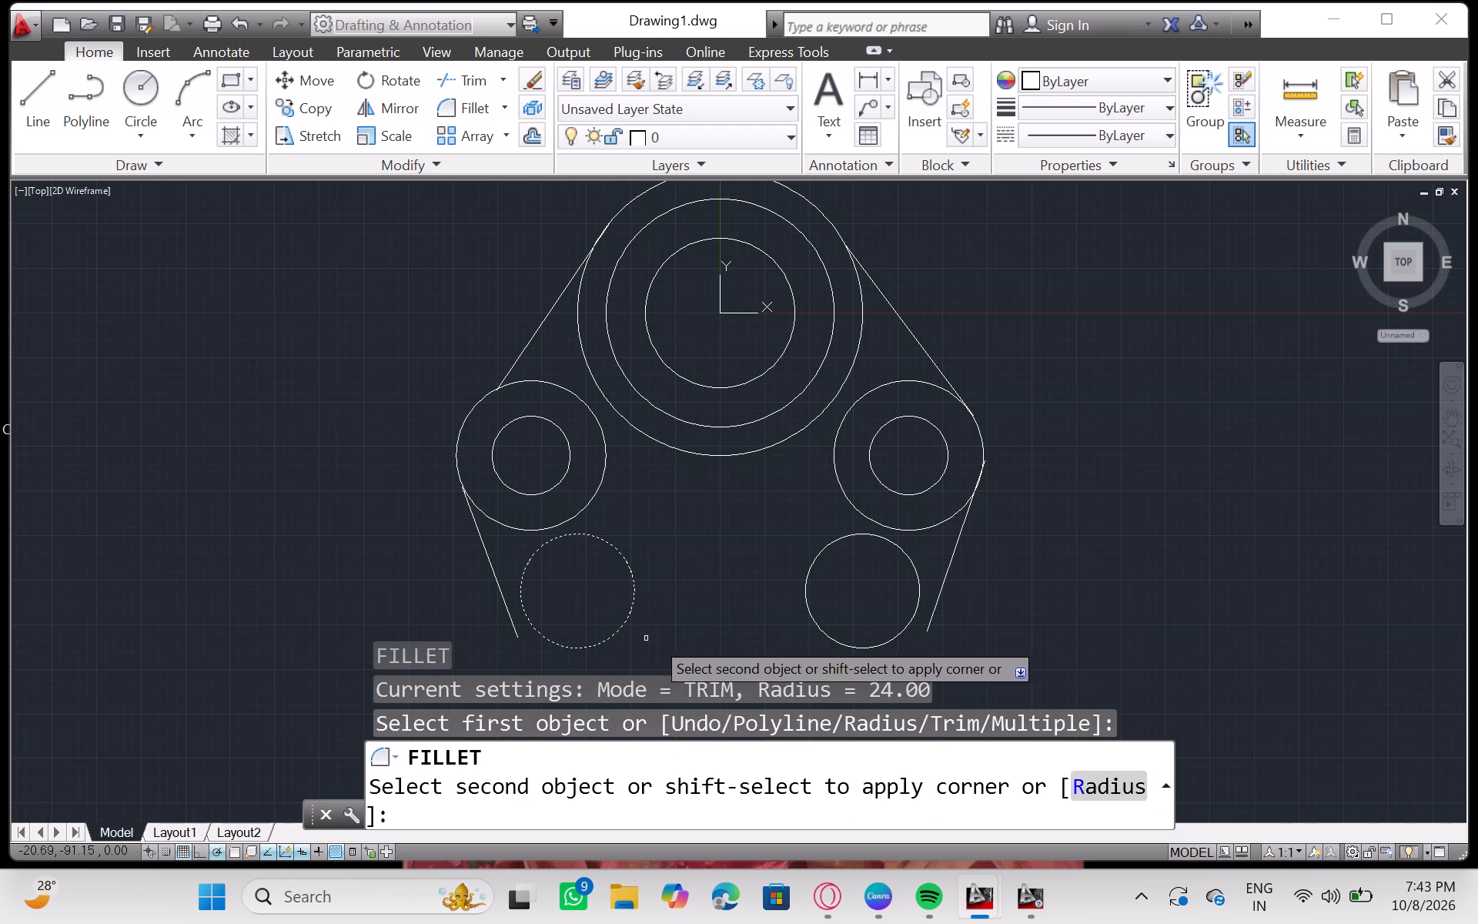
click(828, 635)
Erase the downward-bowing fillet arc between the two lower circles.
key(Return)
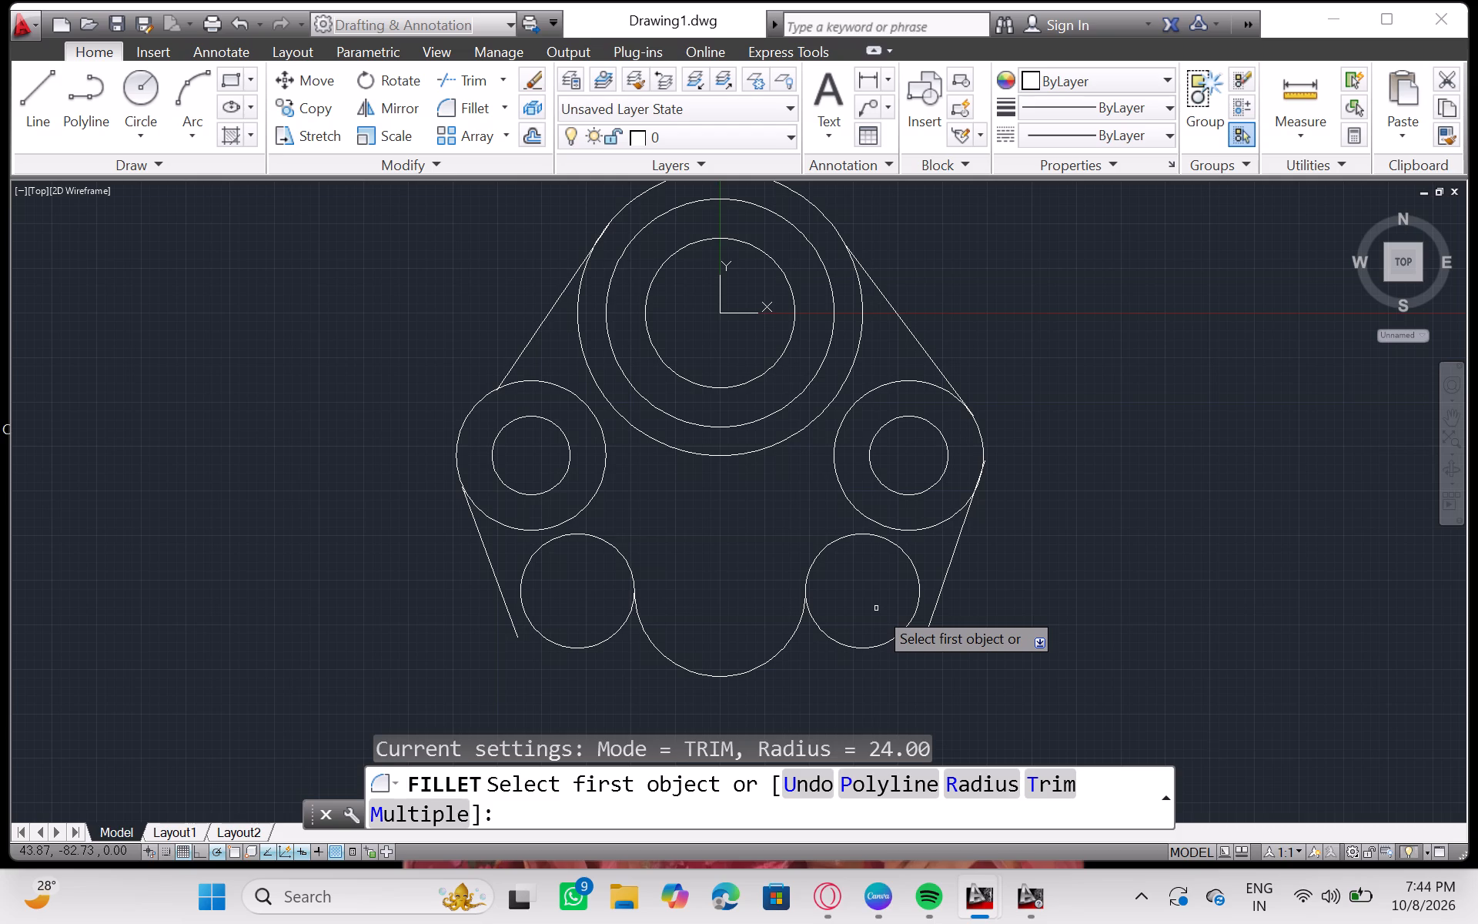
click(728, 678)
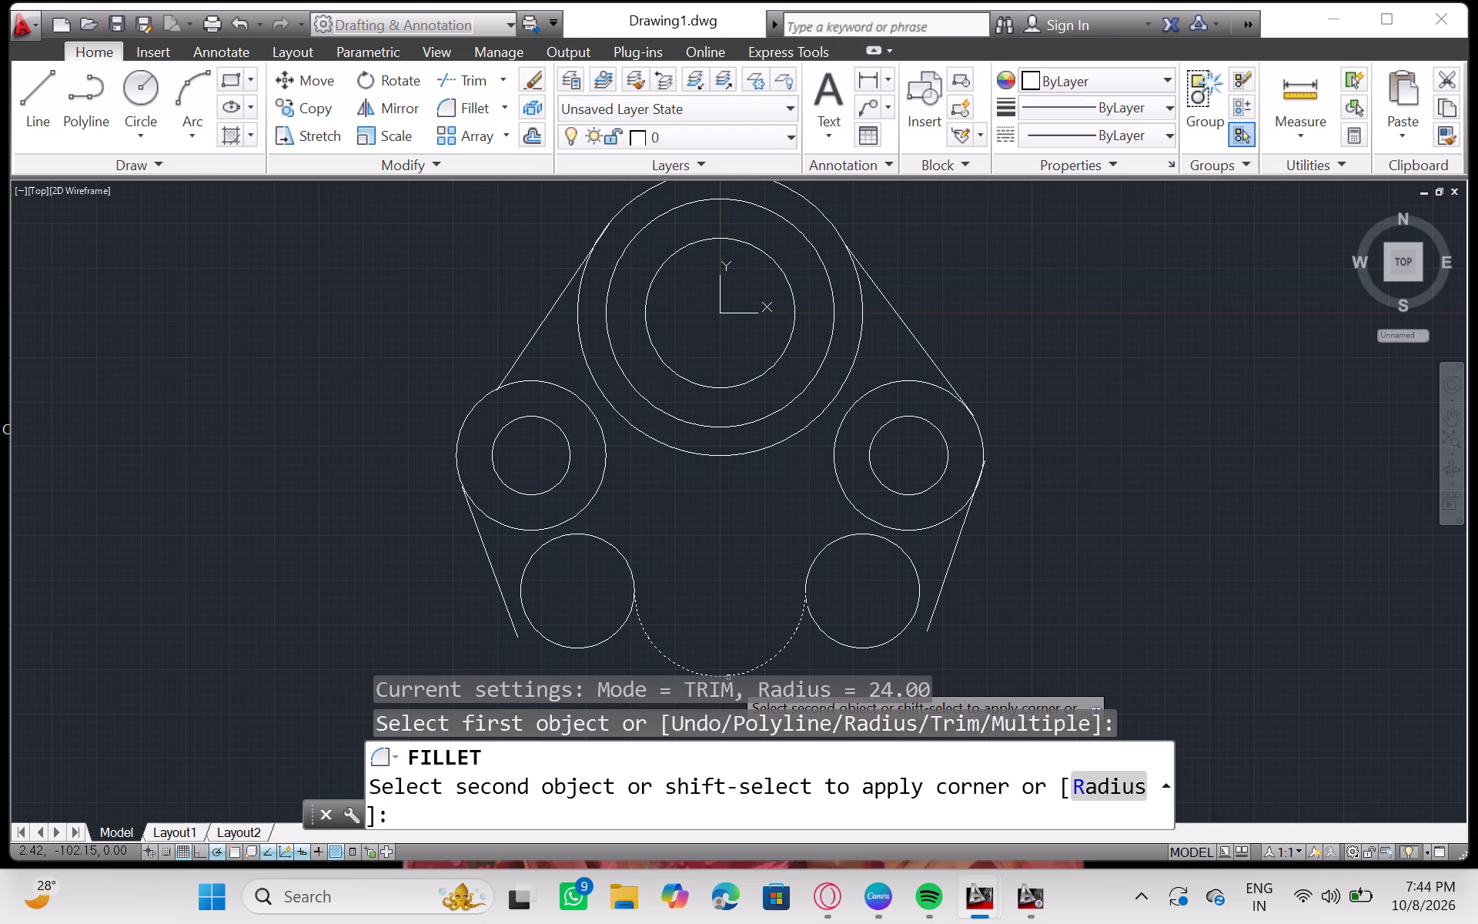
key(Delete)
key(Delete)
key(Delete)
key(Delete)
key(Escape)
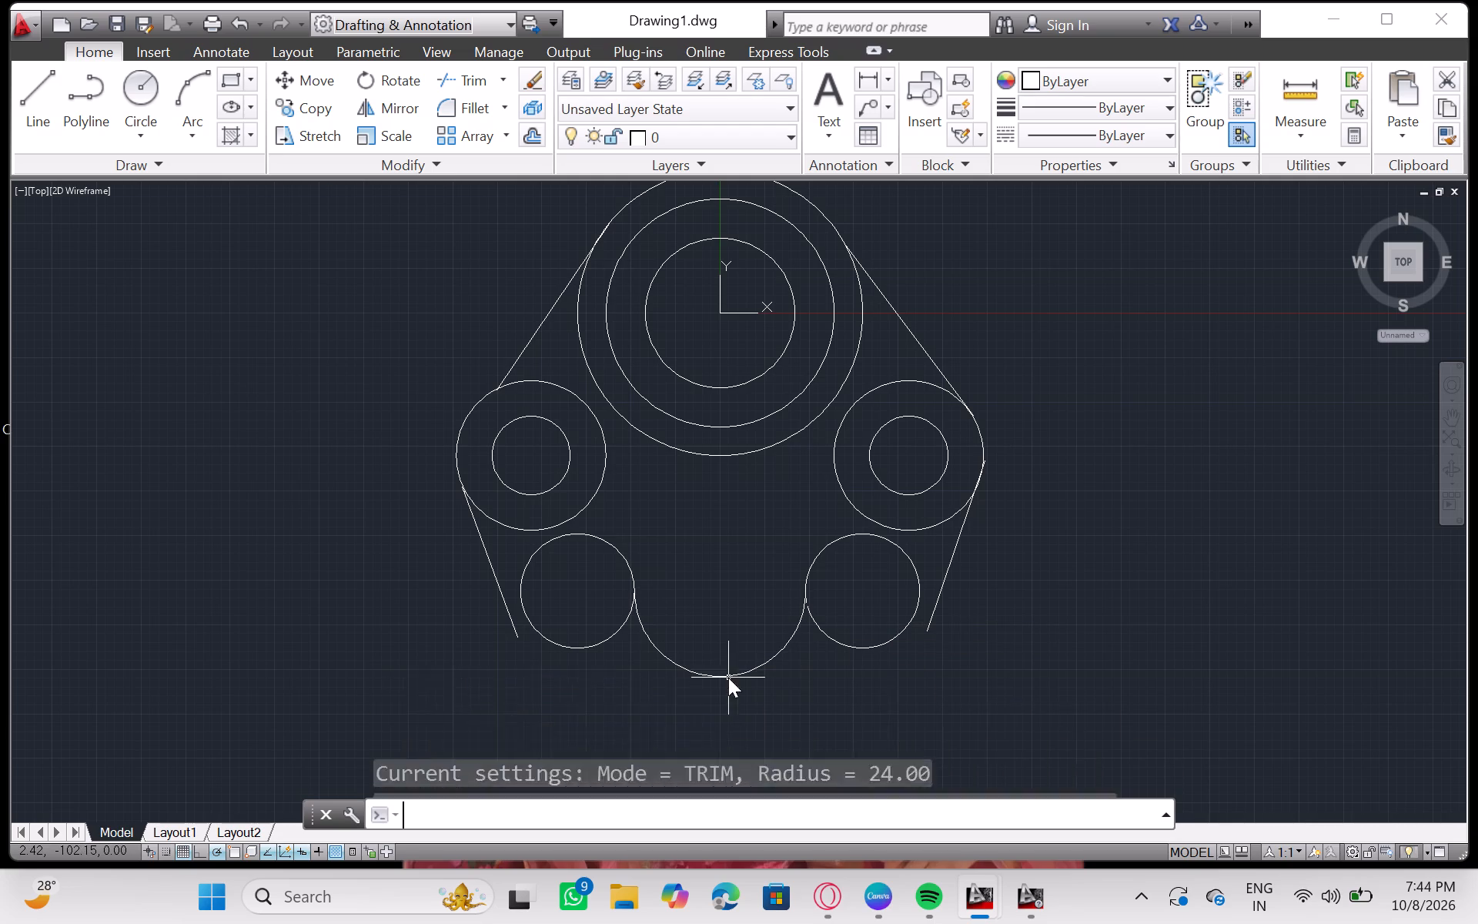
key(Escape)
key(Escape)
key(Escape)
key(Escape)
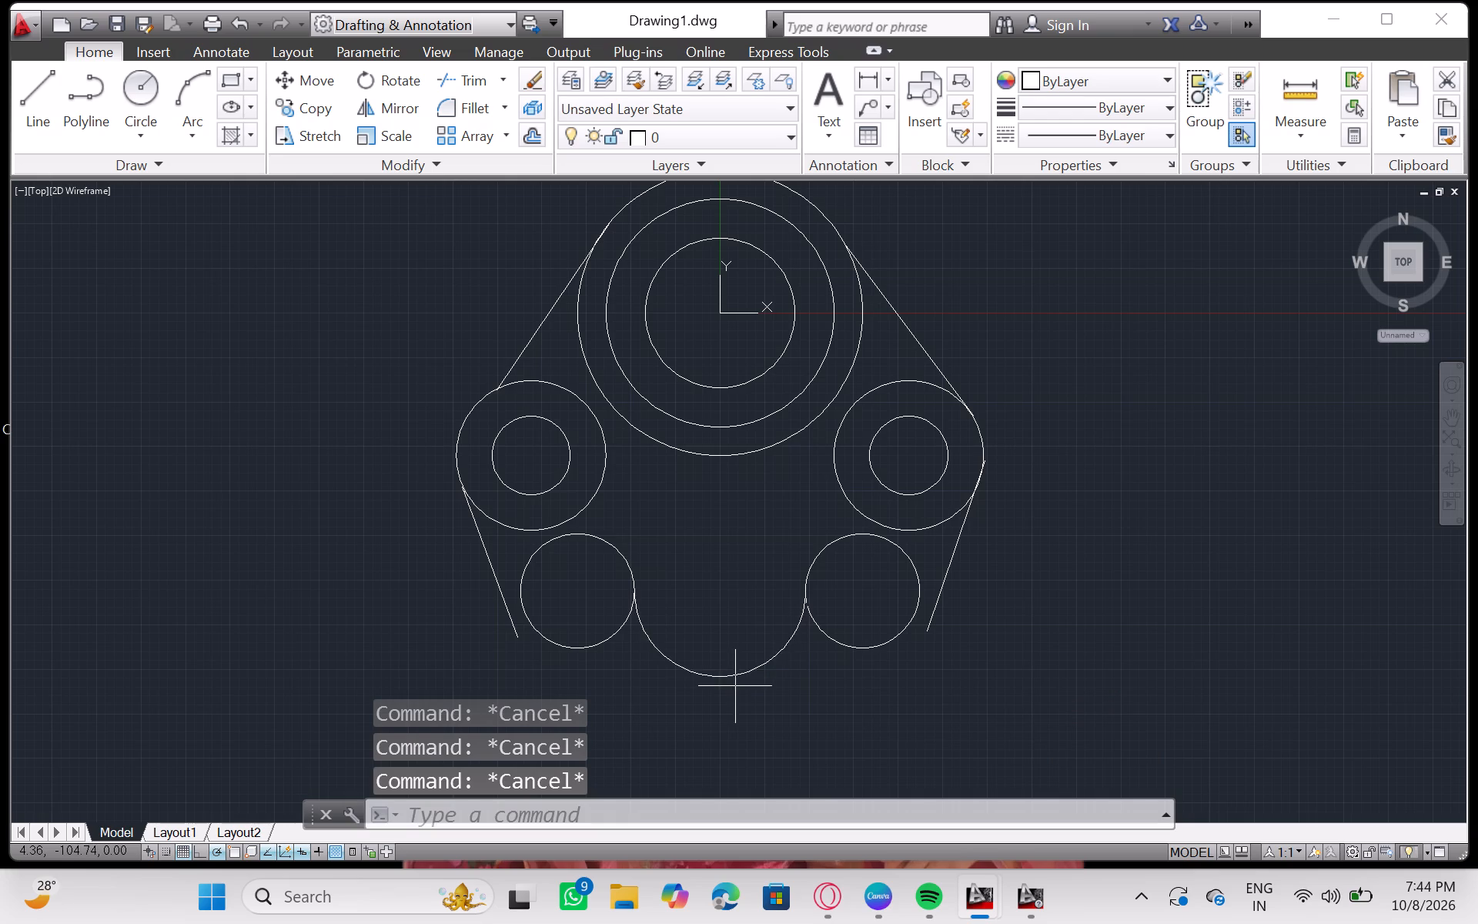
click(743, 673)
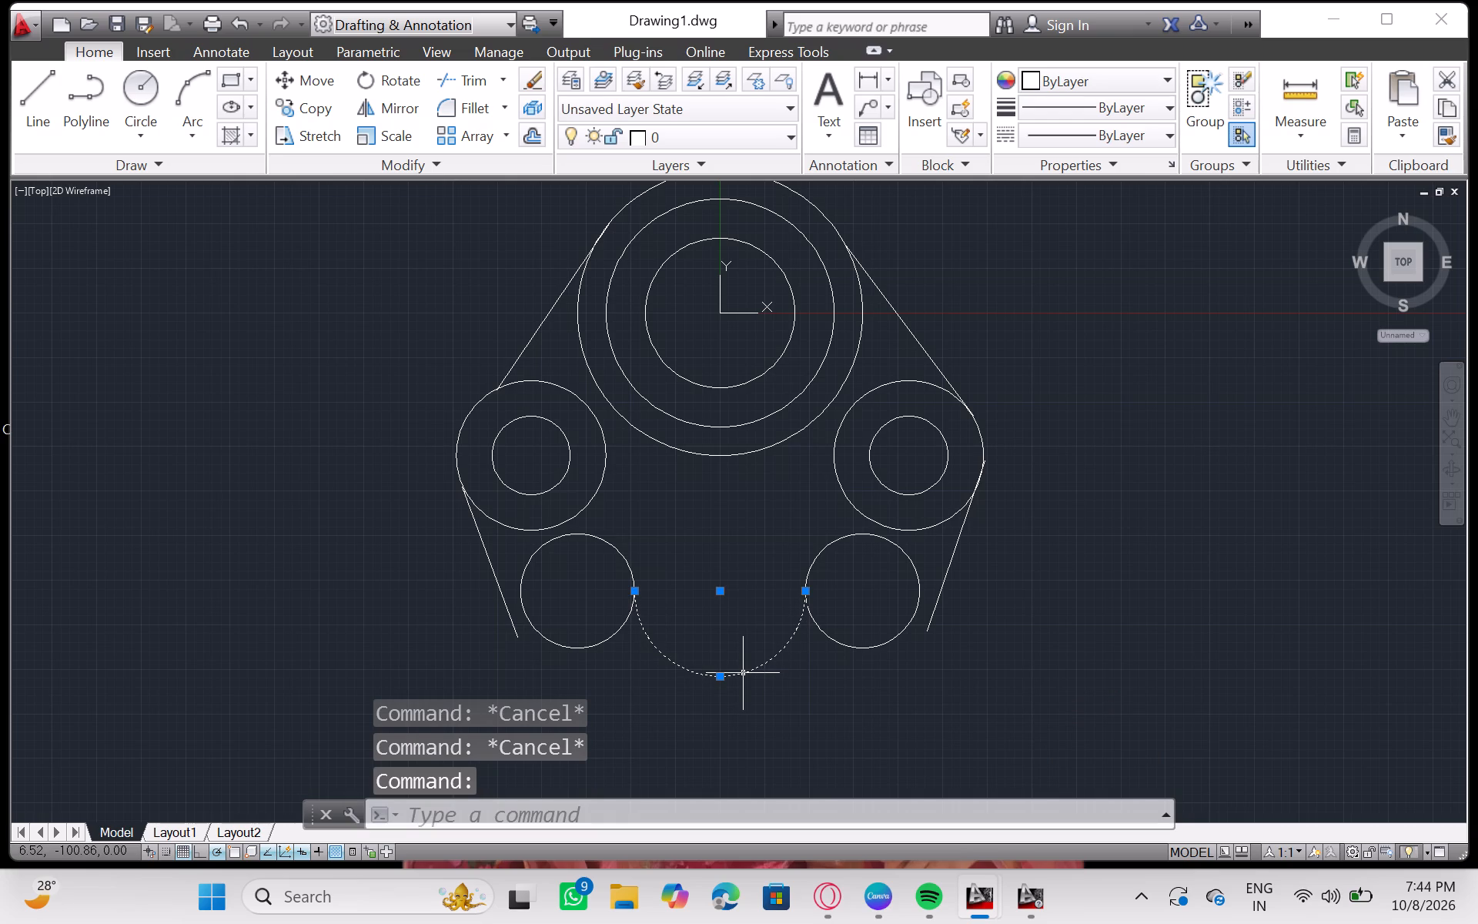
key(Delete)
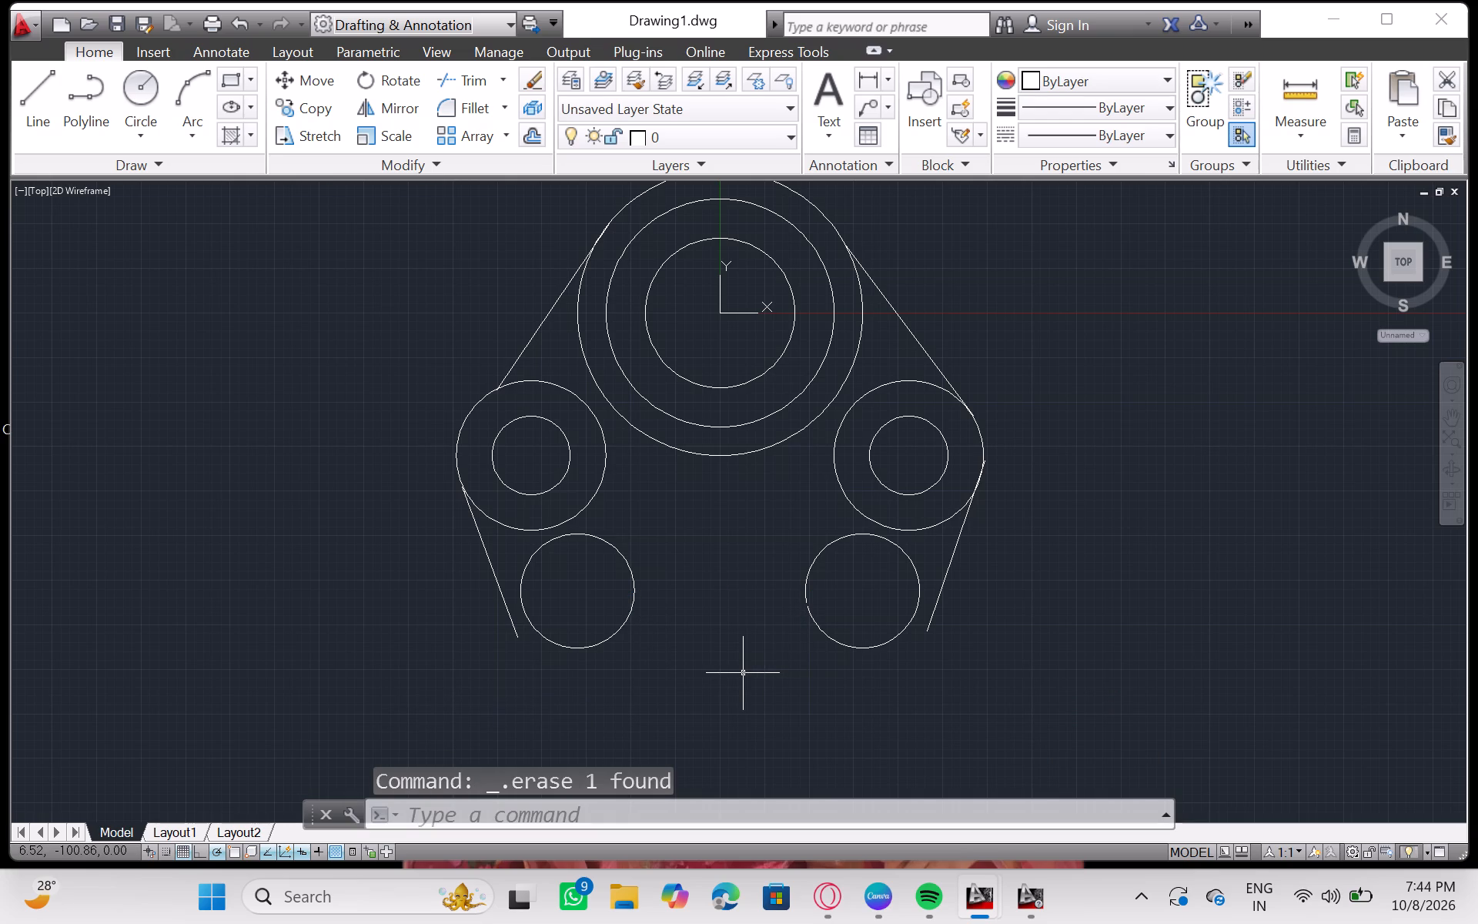
Fillet the lower-right circle to the lower-left circle with radius 24, picking their facing inner sides for an arc that bows upward.
key(f)
key(Return)
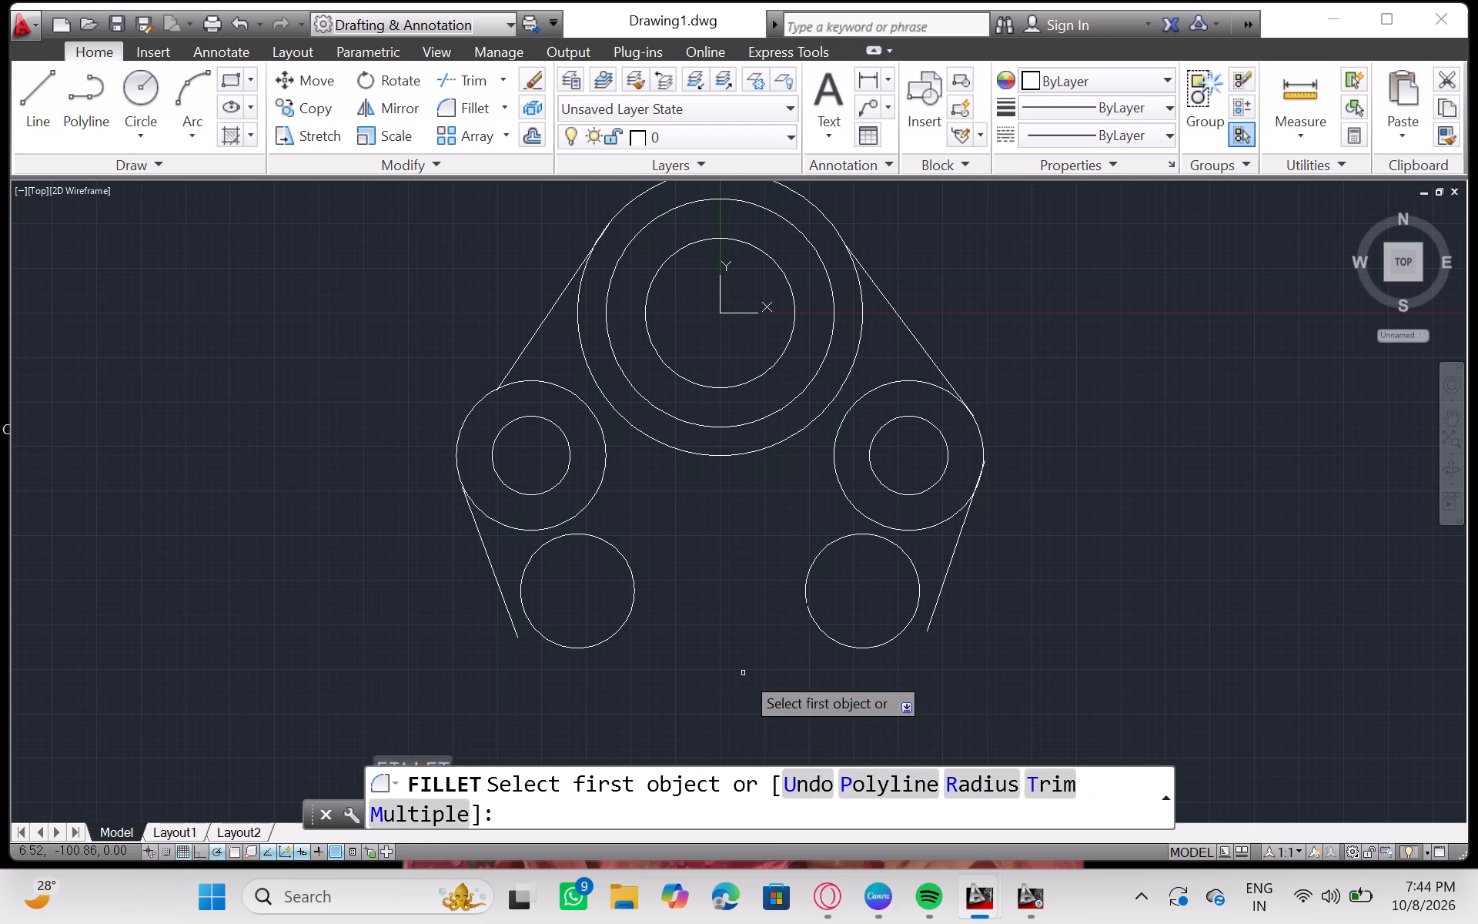
click(811, 615)
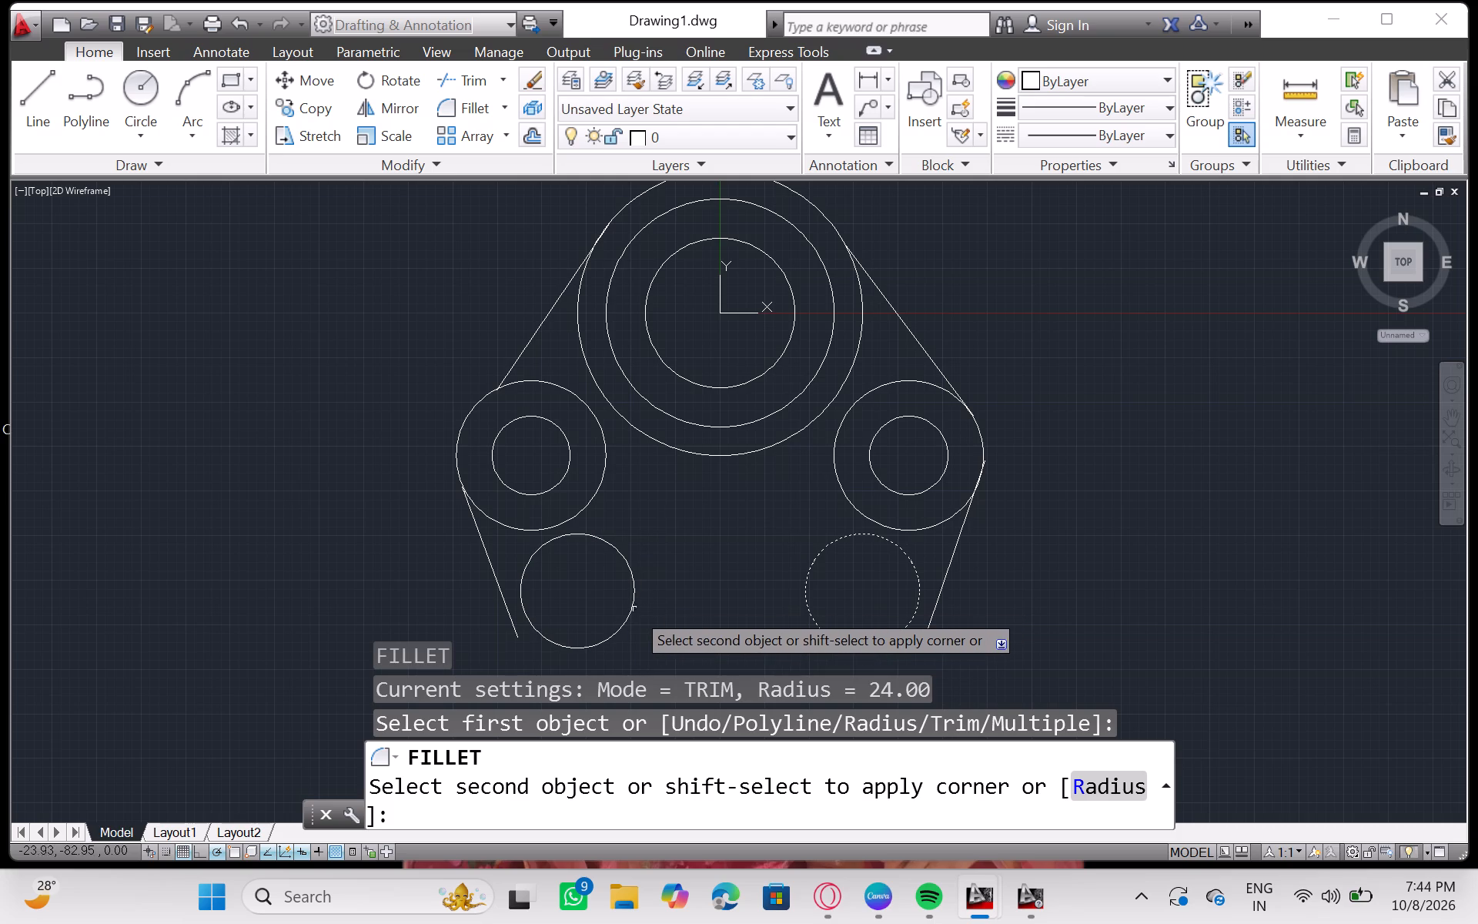
click(628, 615)
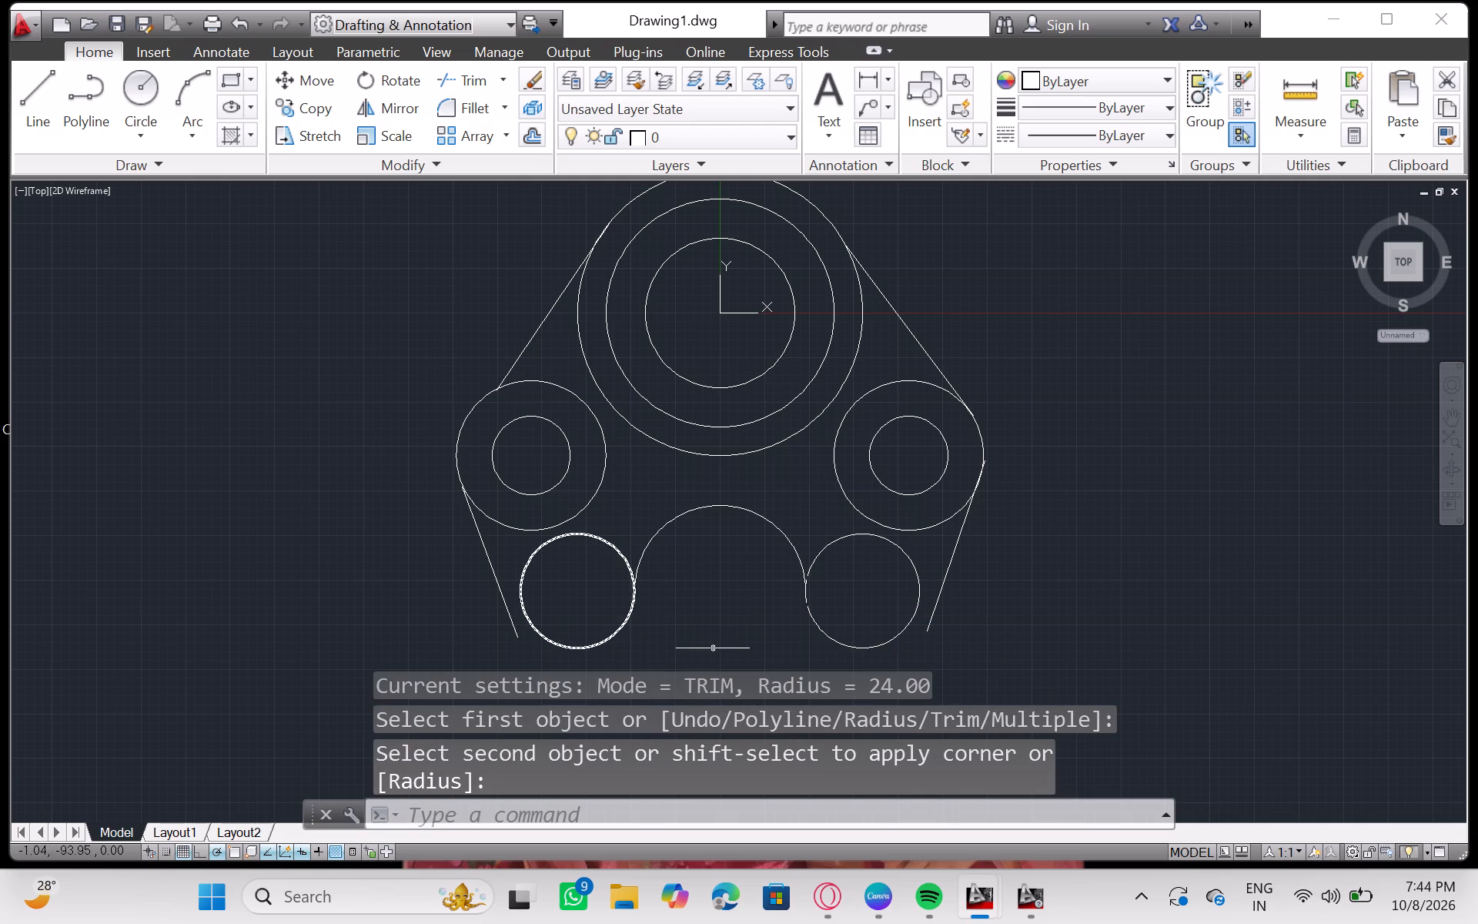
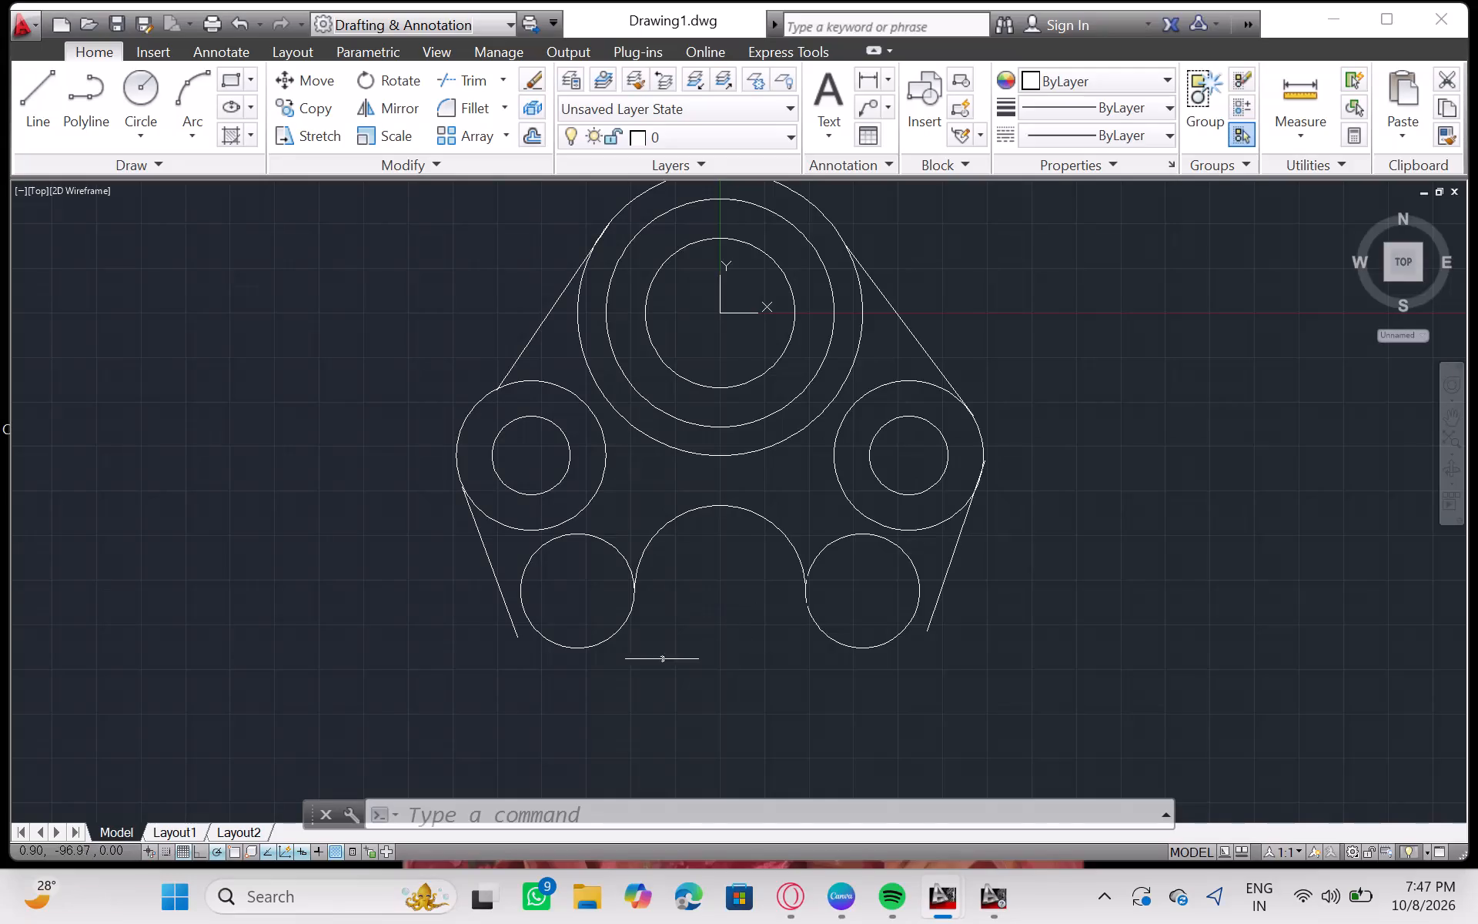
Erase the upward-bowing fillet arc between the two lower circles.
click(727, 504)
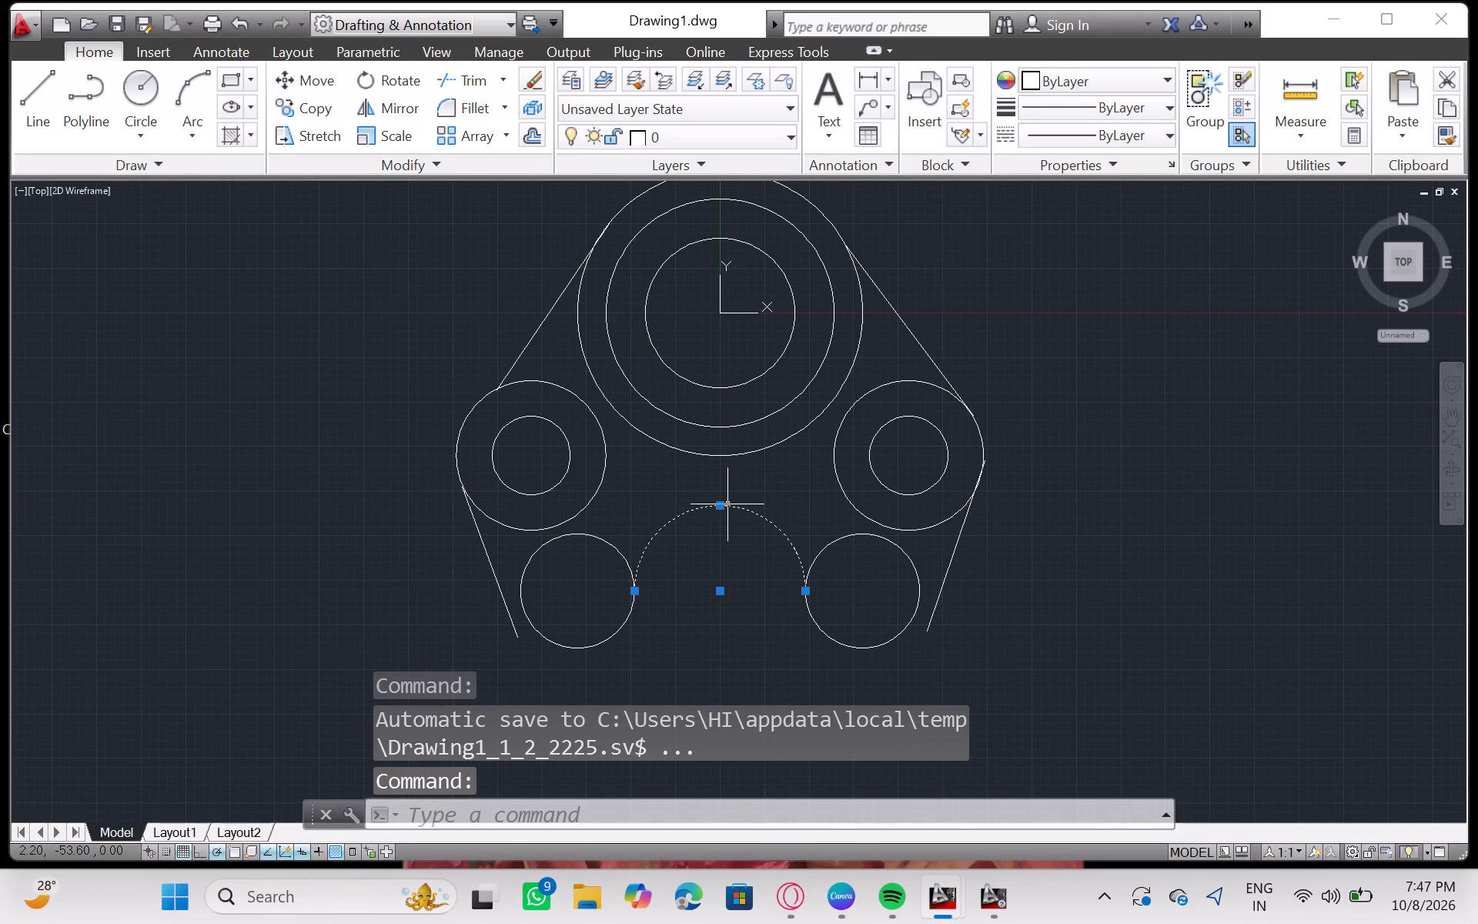
key(Delete)
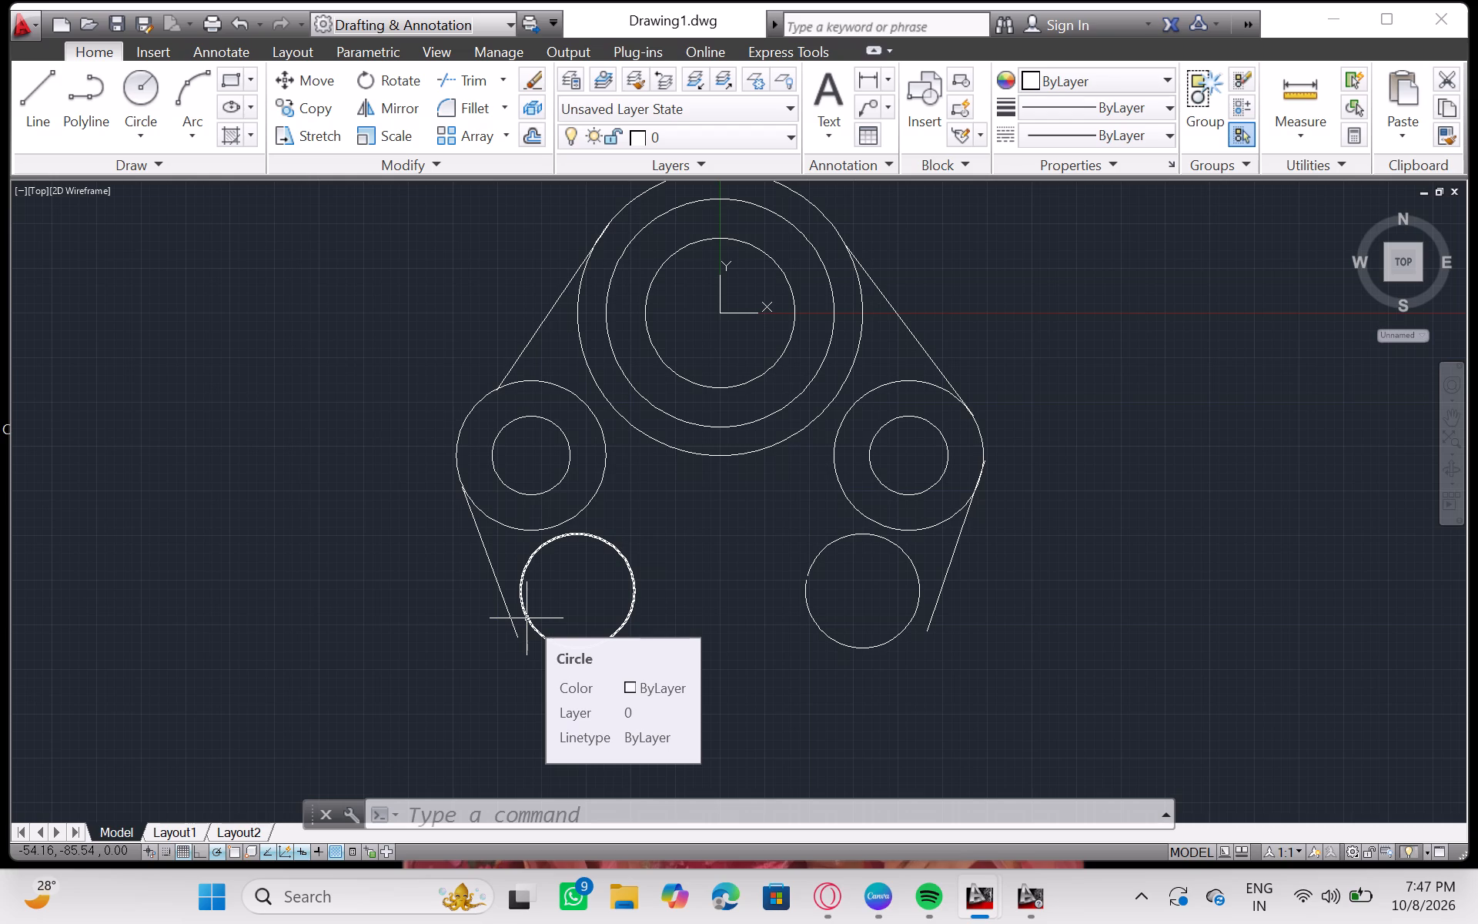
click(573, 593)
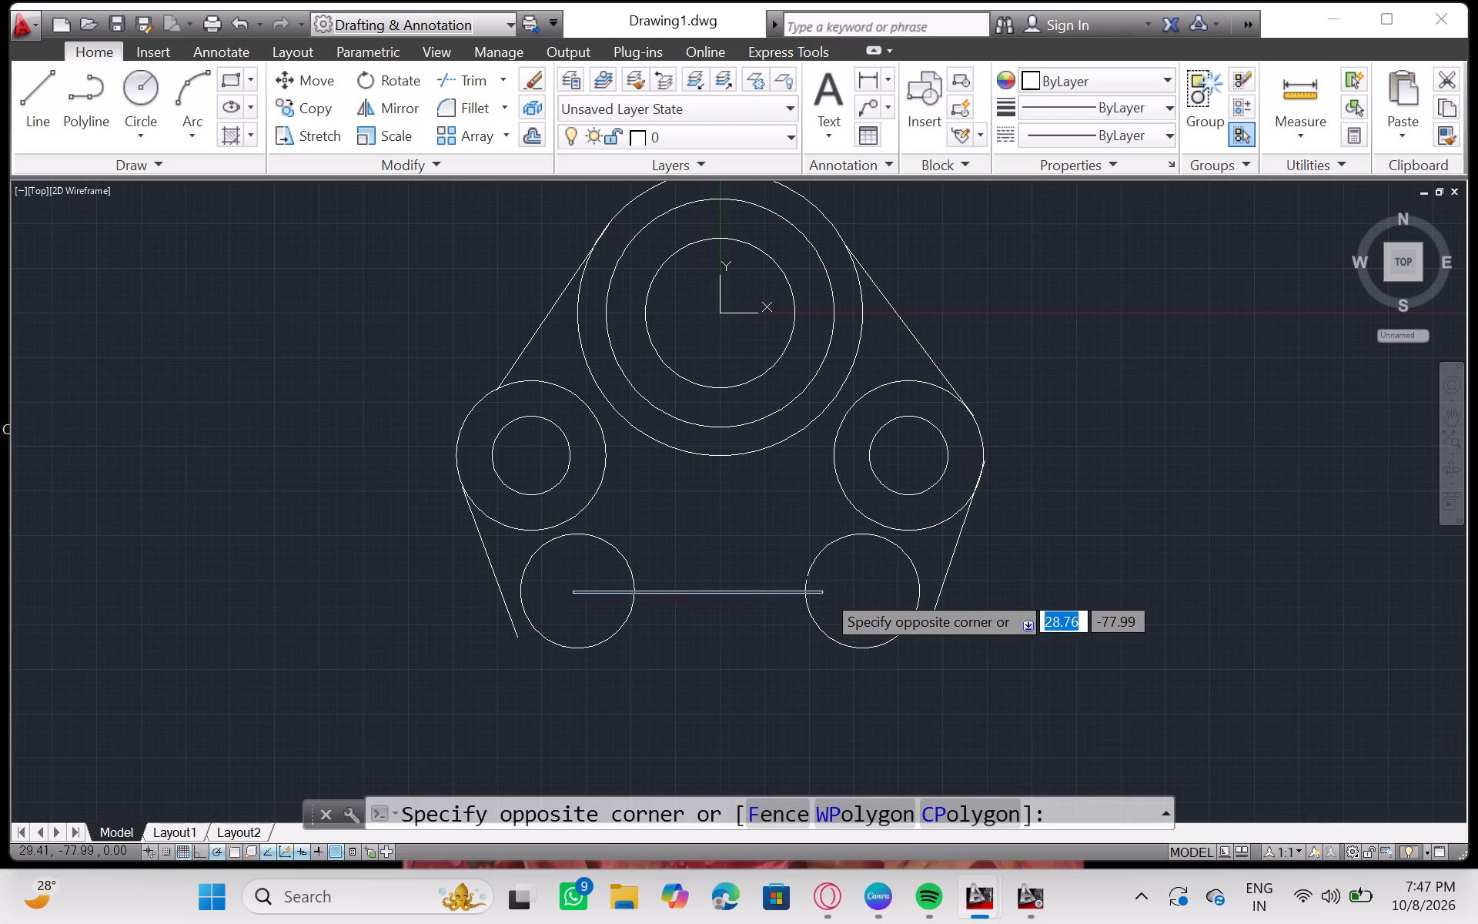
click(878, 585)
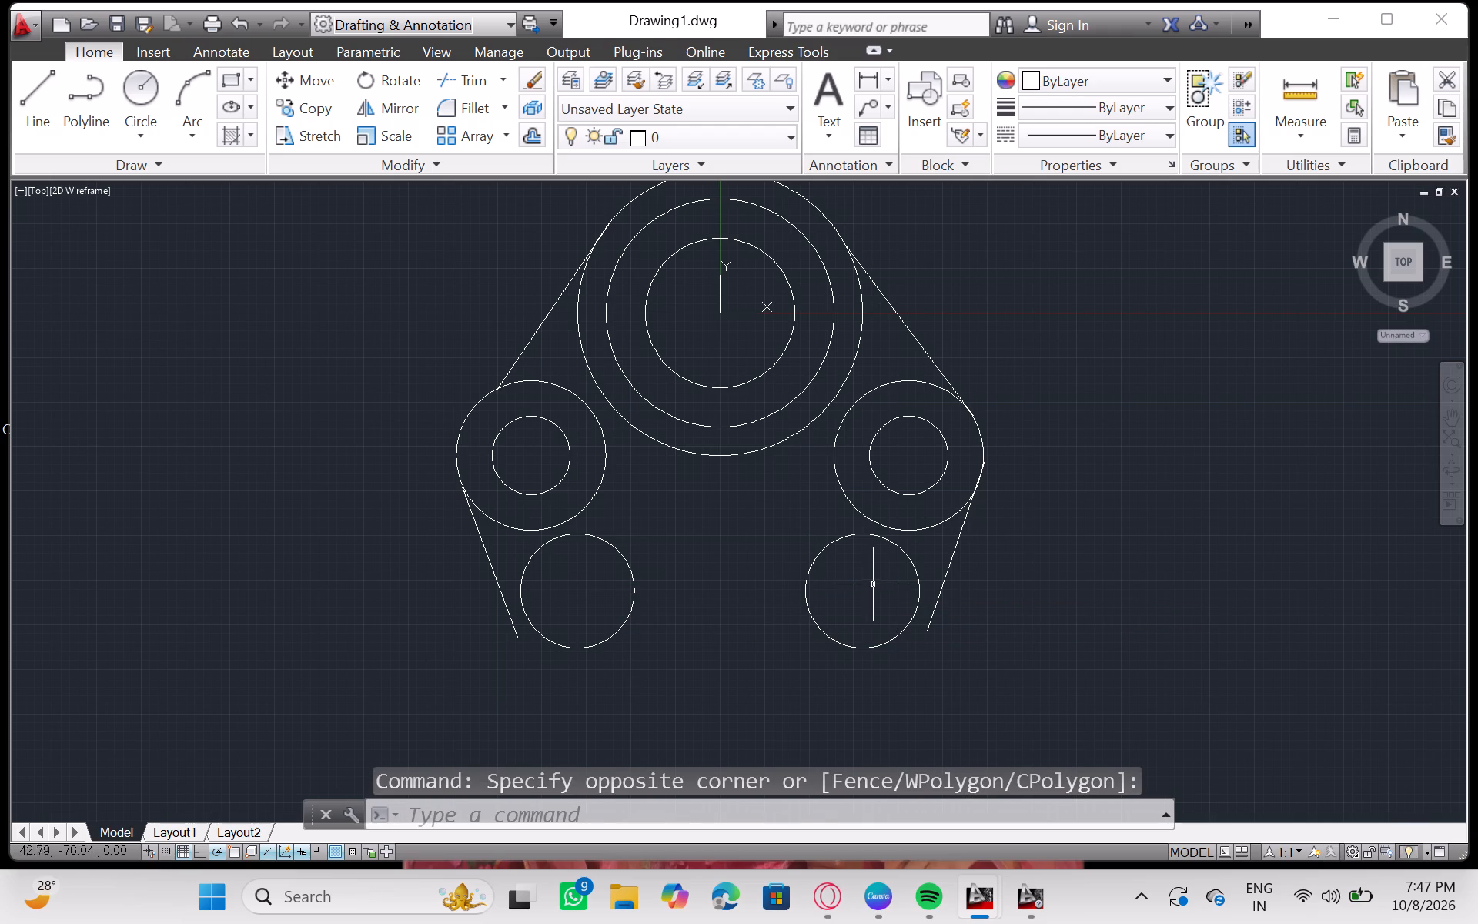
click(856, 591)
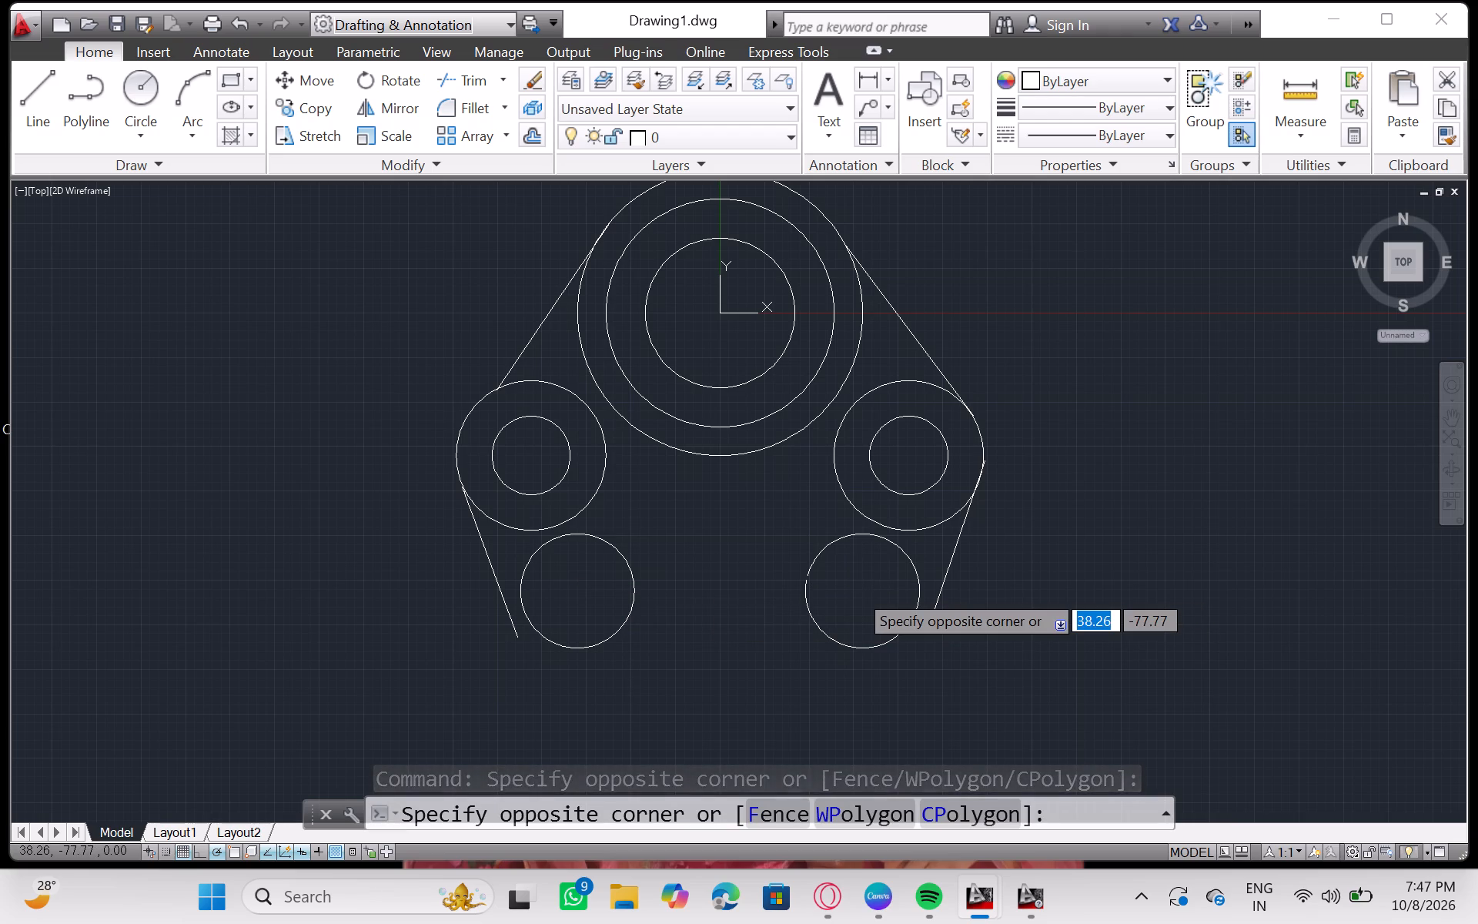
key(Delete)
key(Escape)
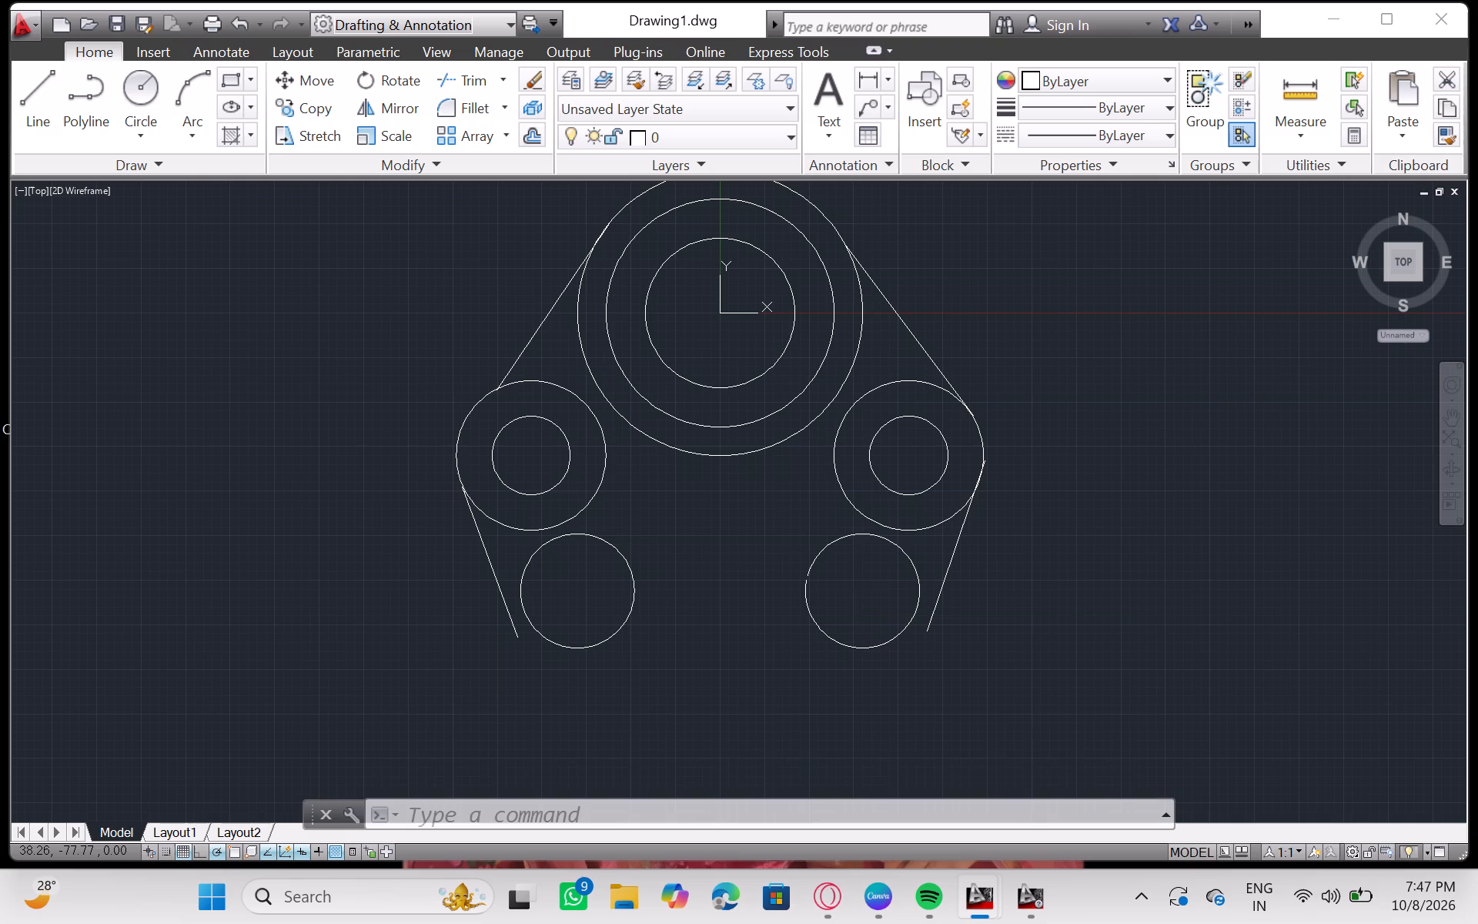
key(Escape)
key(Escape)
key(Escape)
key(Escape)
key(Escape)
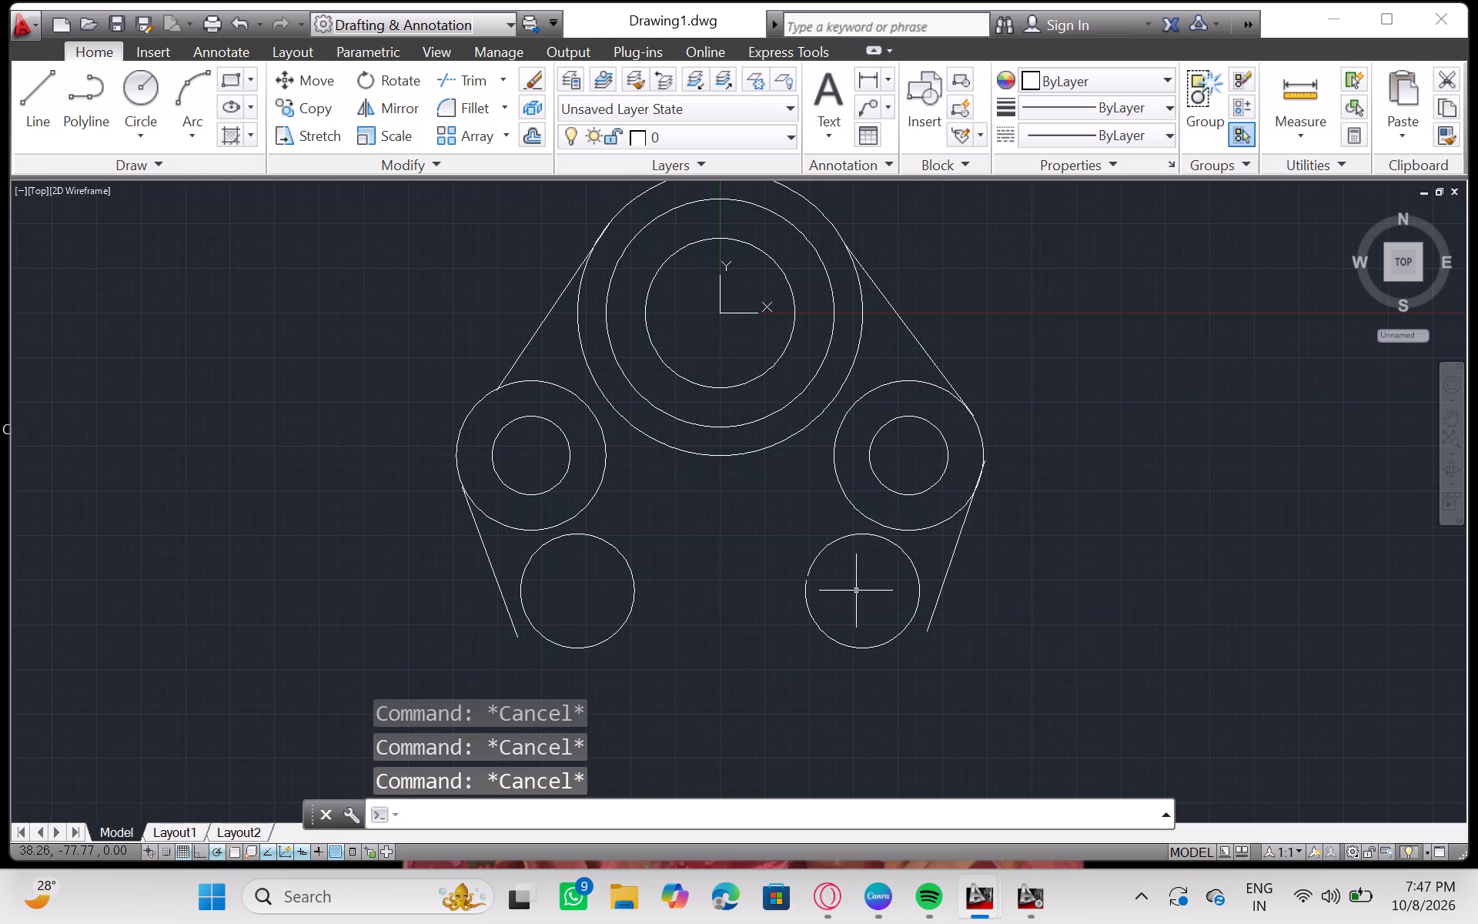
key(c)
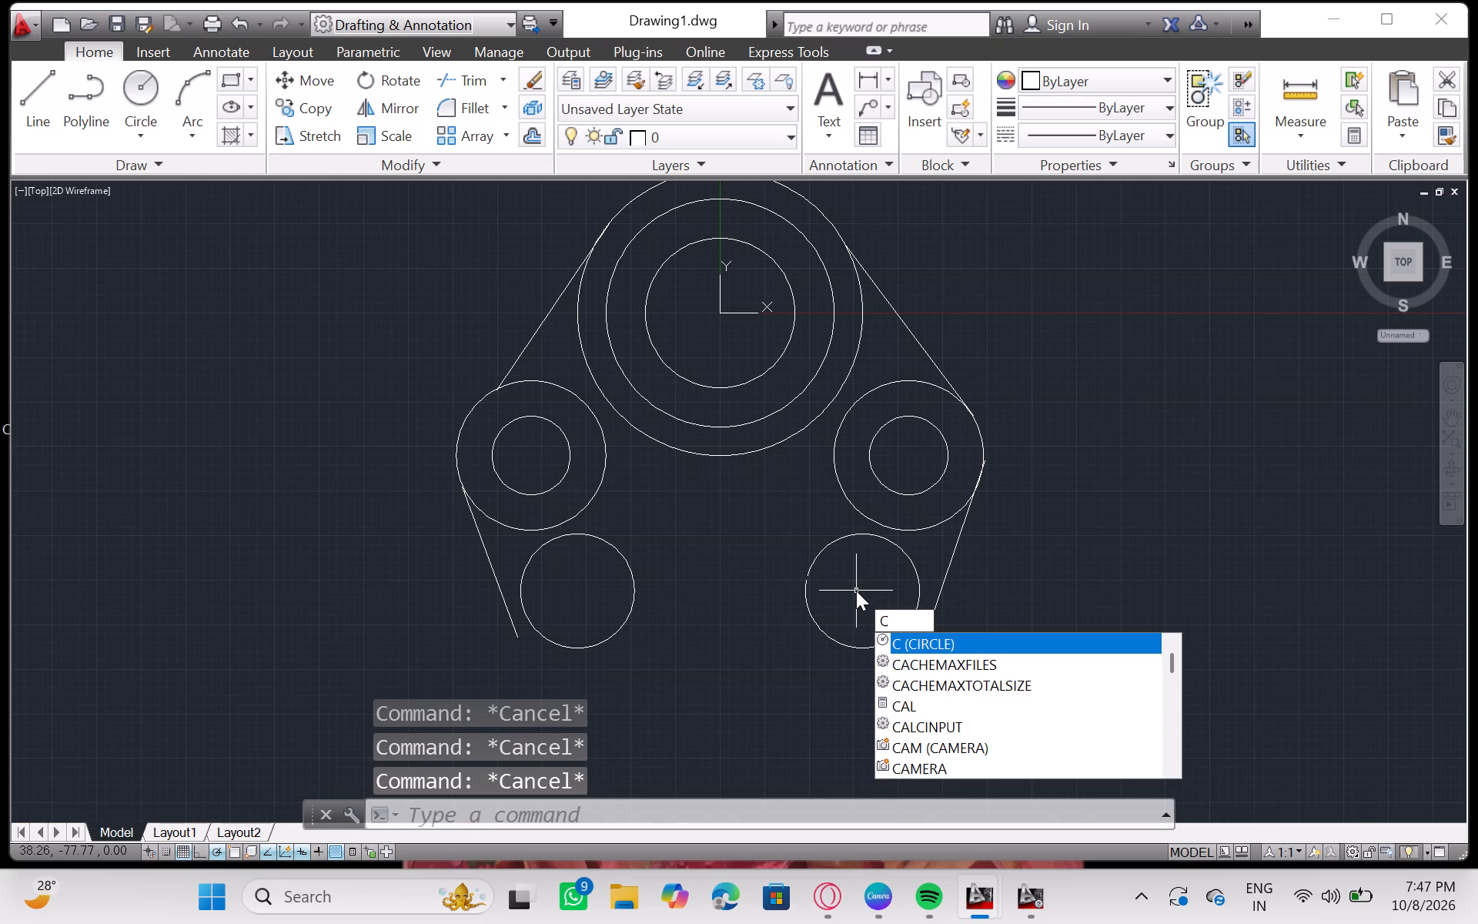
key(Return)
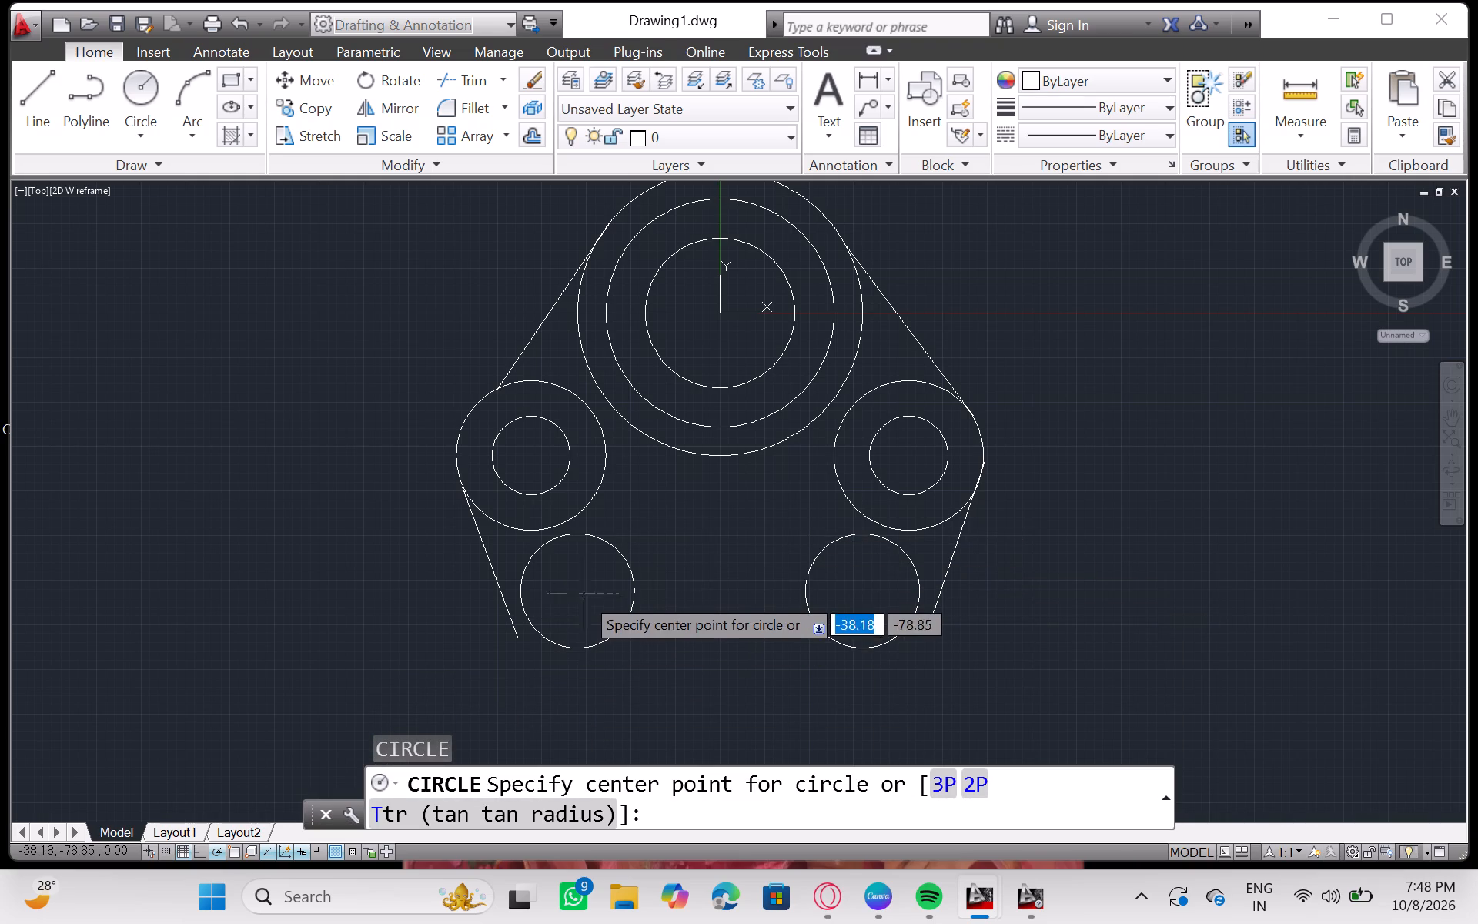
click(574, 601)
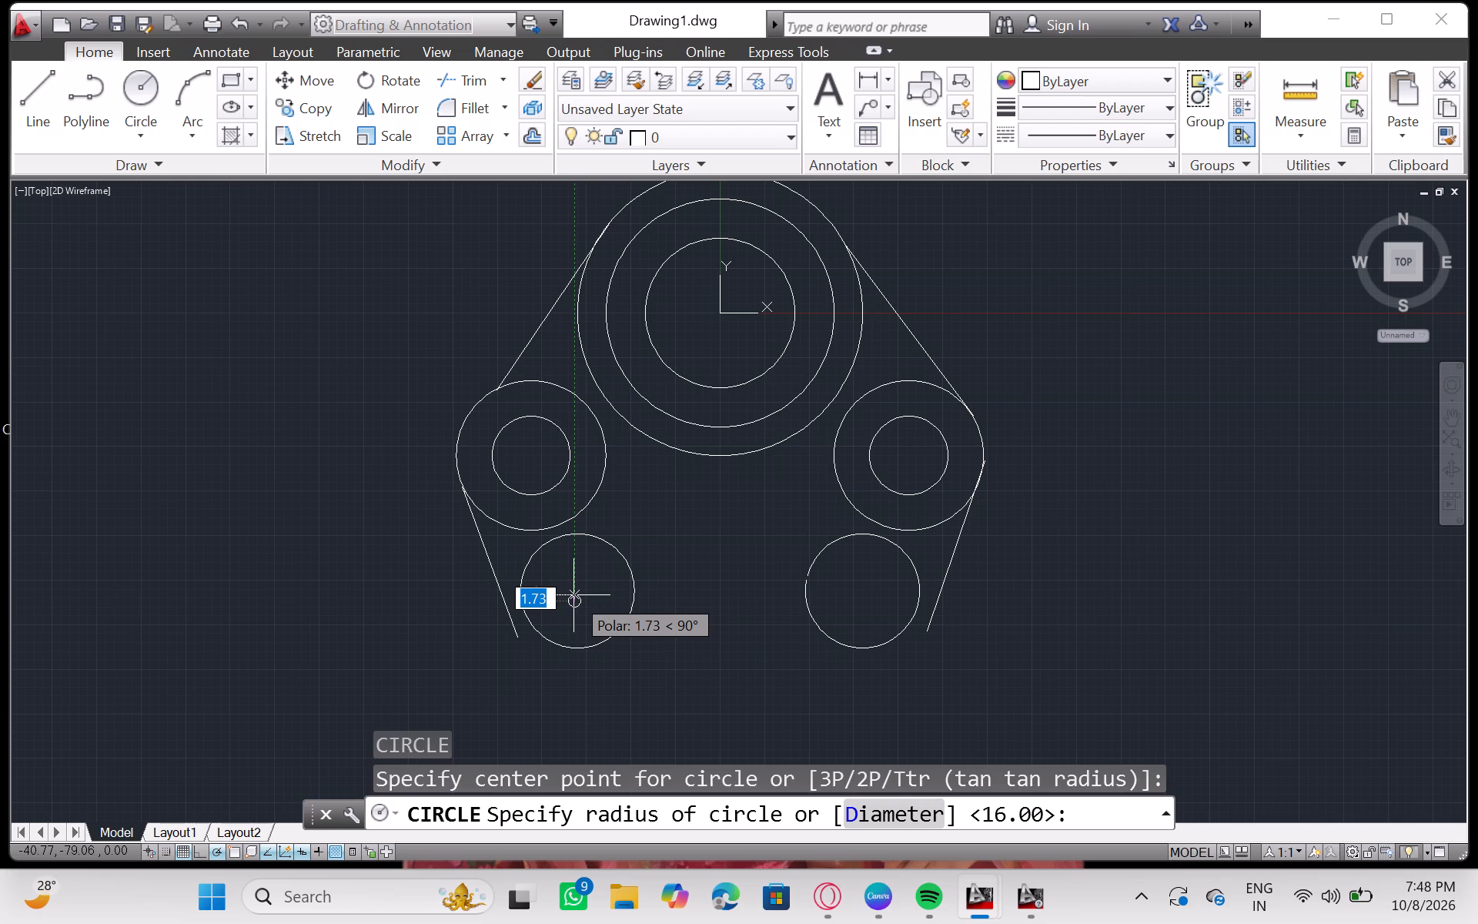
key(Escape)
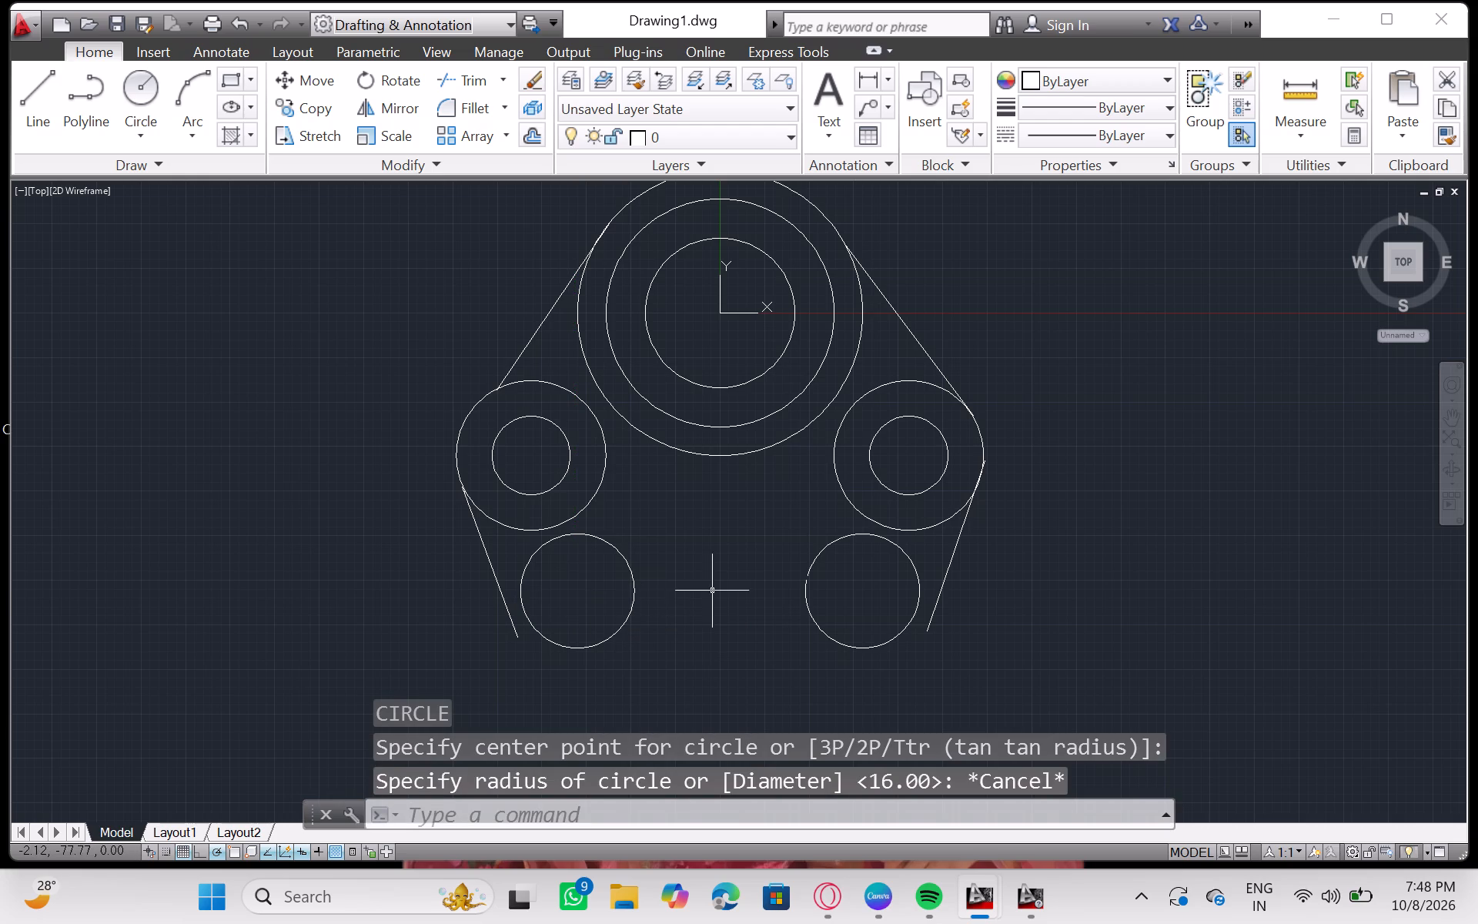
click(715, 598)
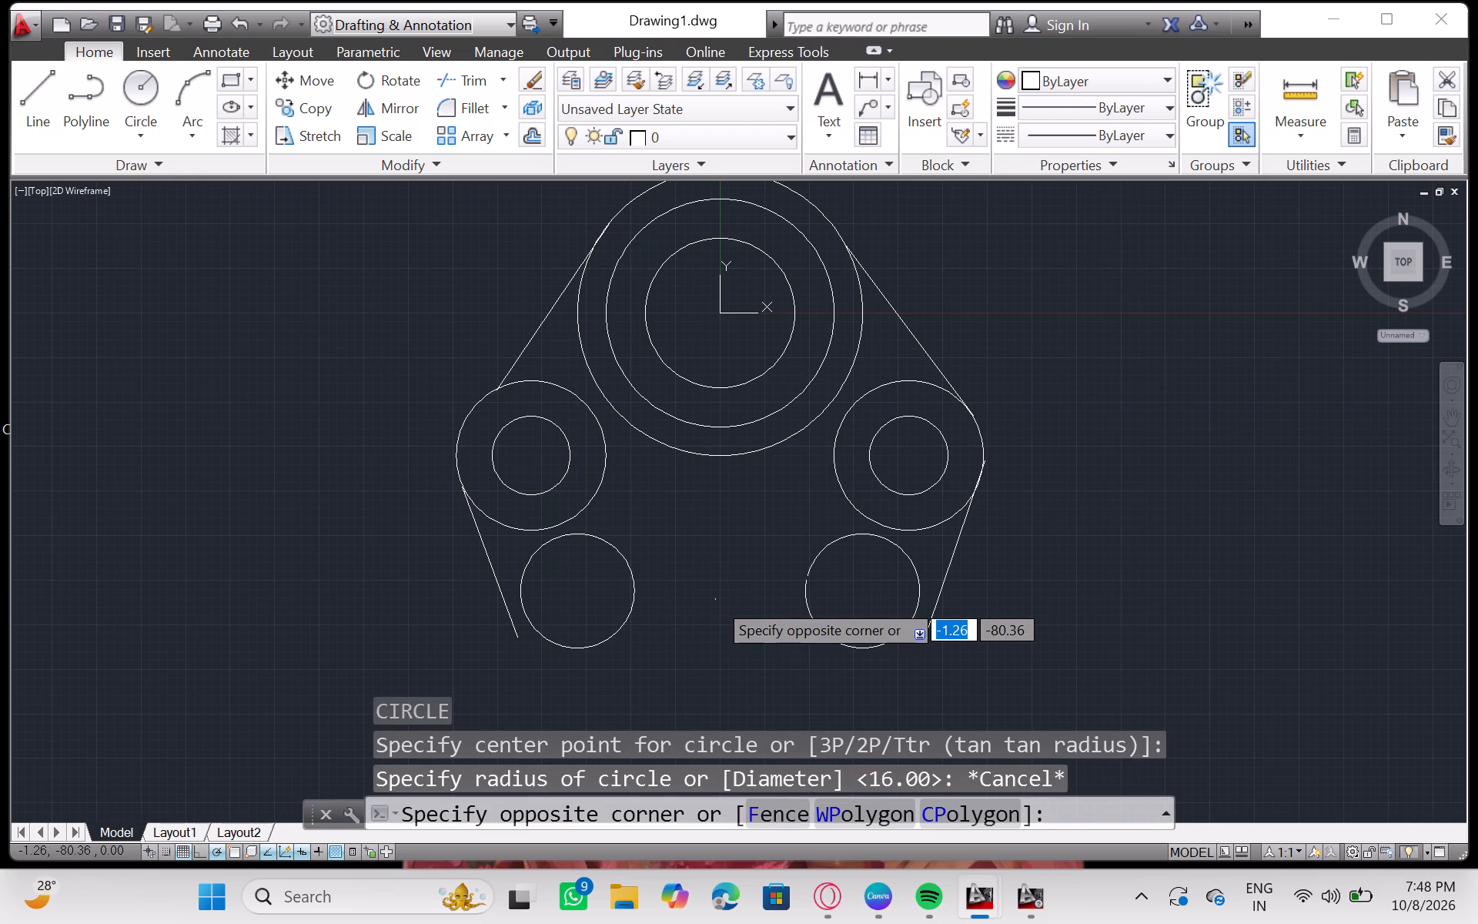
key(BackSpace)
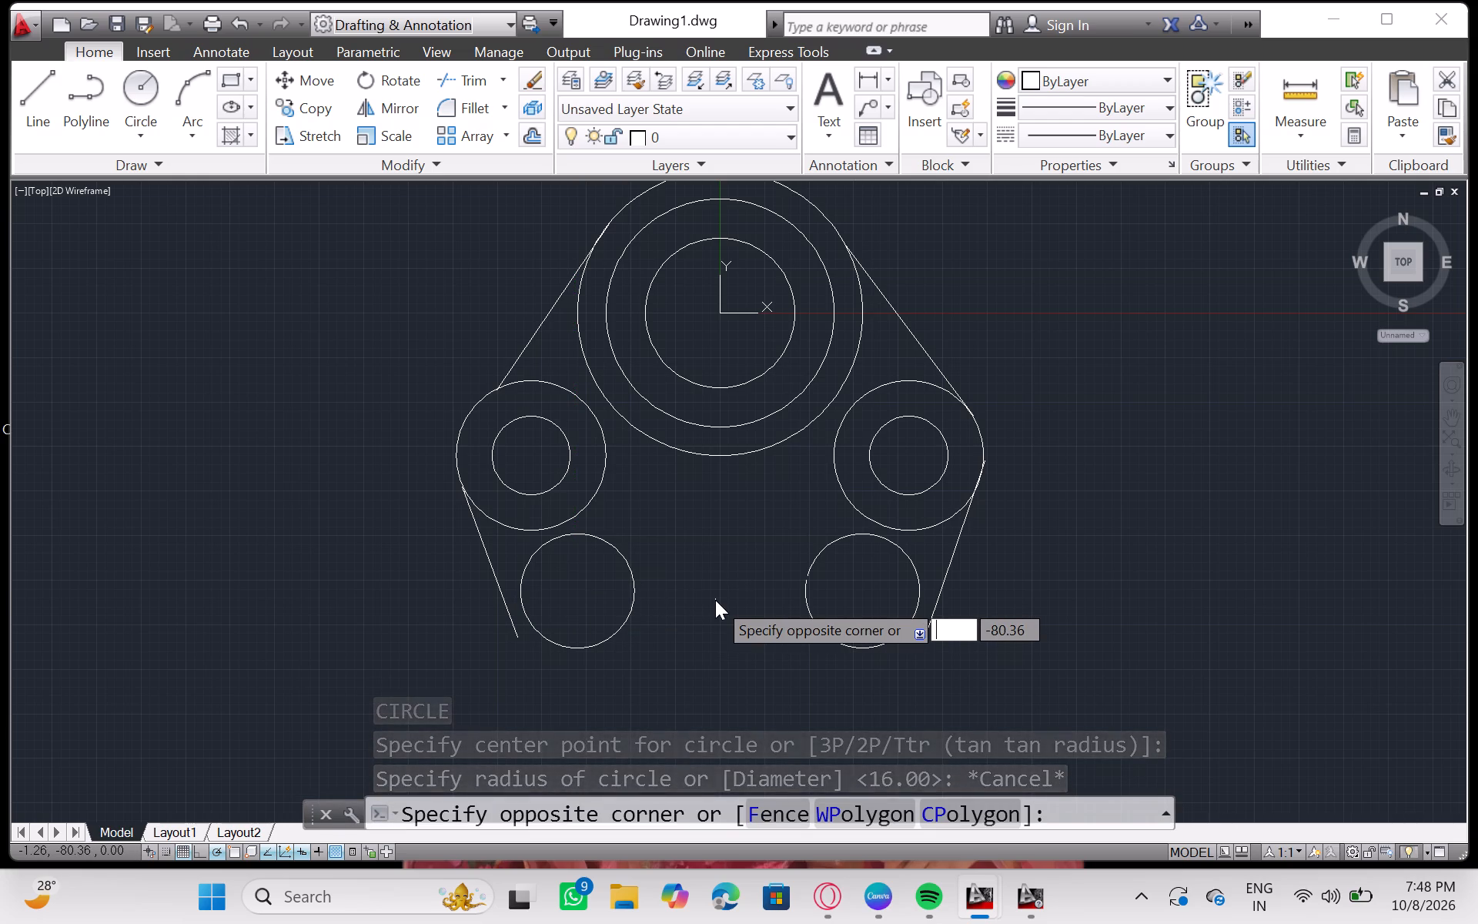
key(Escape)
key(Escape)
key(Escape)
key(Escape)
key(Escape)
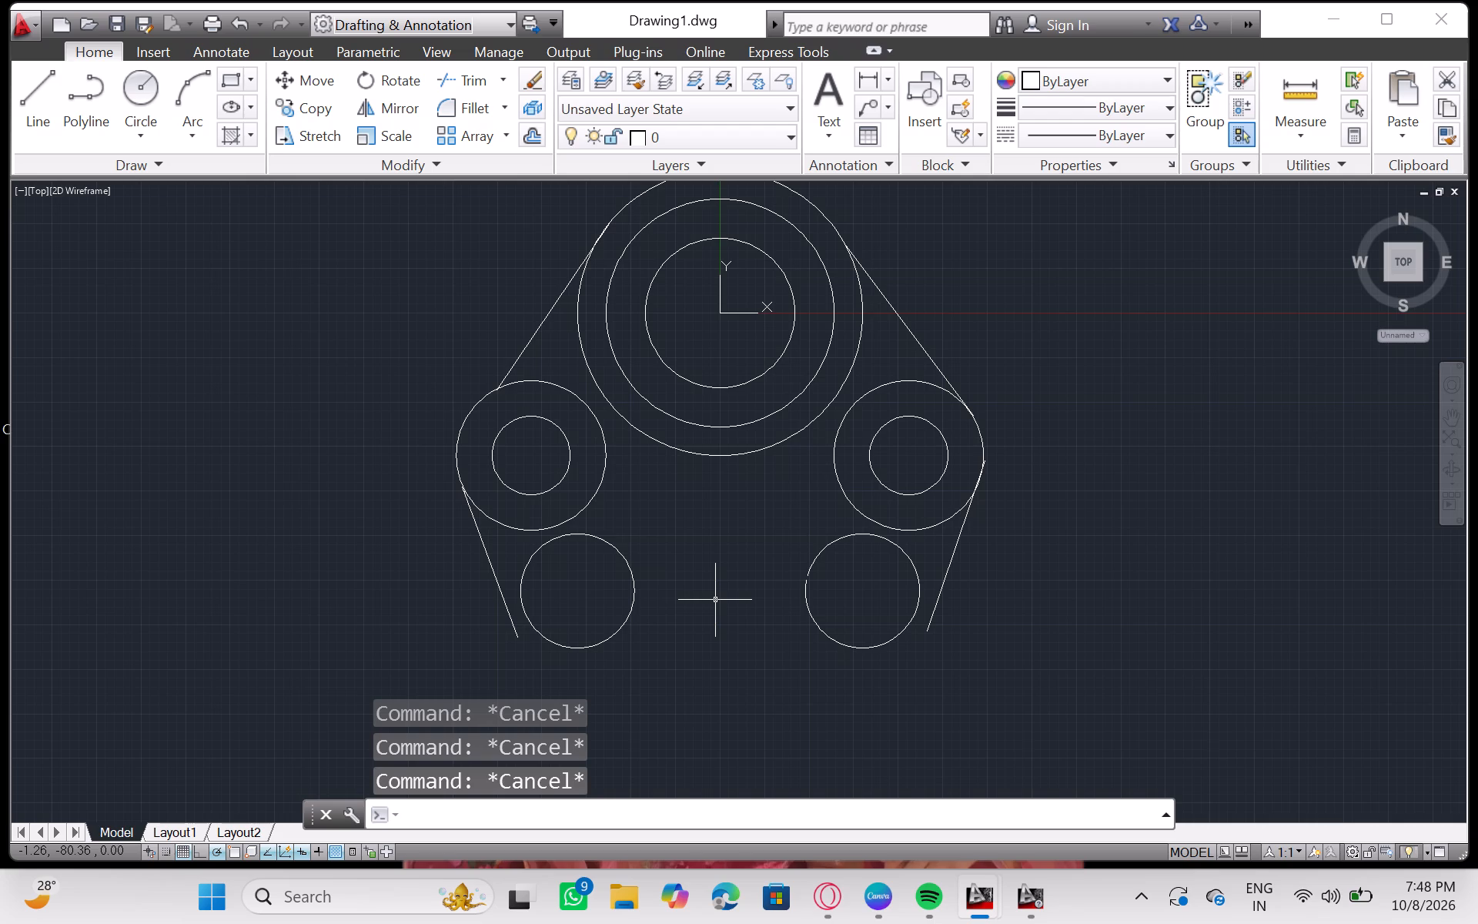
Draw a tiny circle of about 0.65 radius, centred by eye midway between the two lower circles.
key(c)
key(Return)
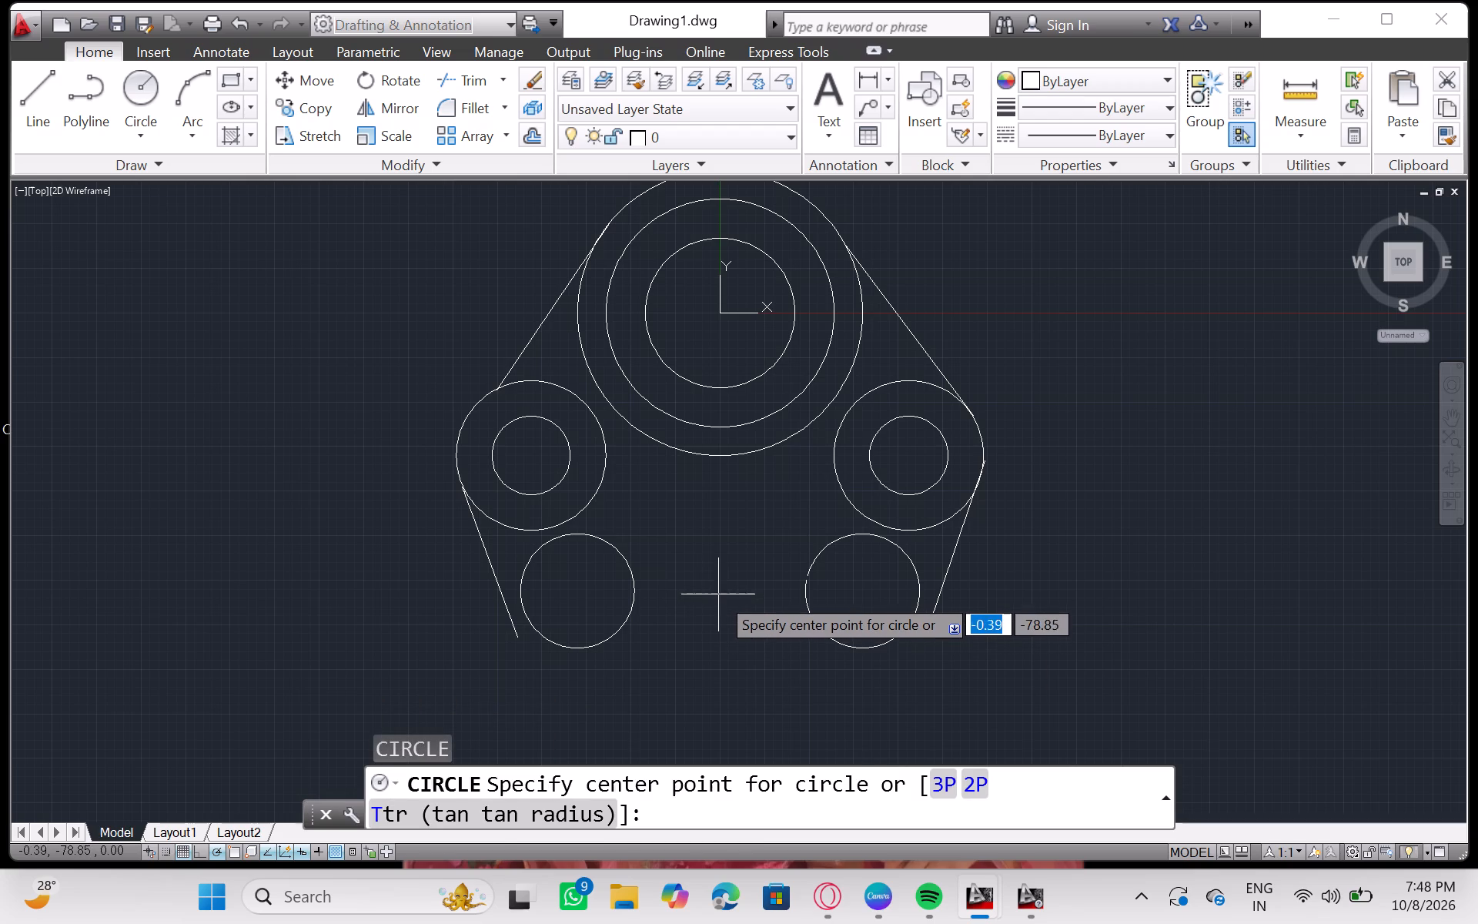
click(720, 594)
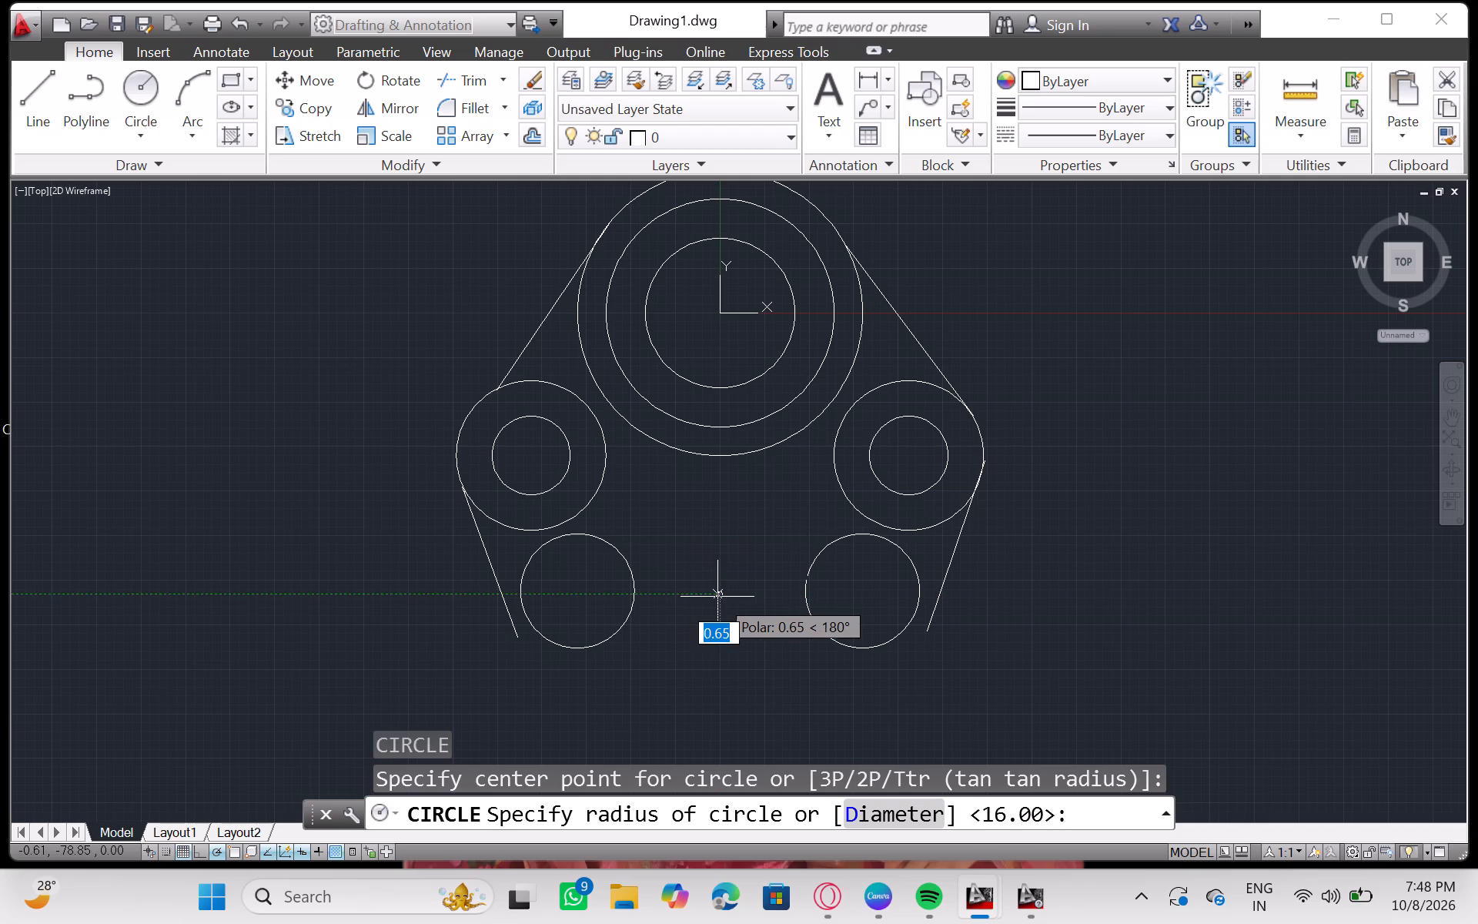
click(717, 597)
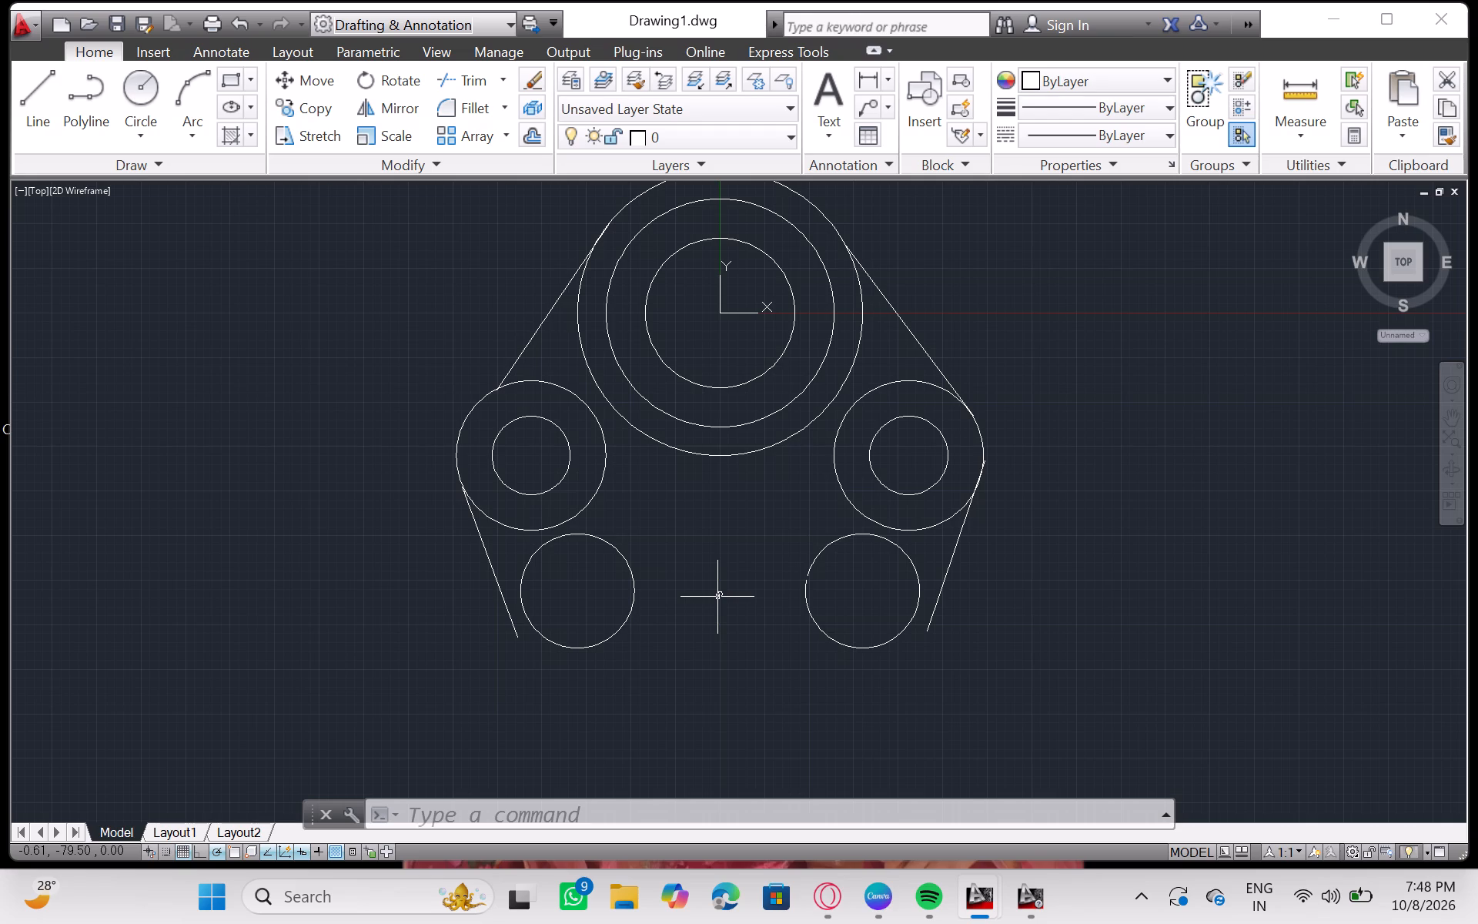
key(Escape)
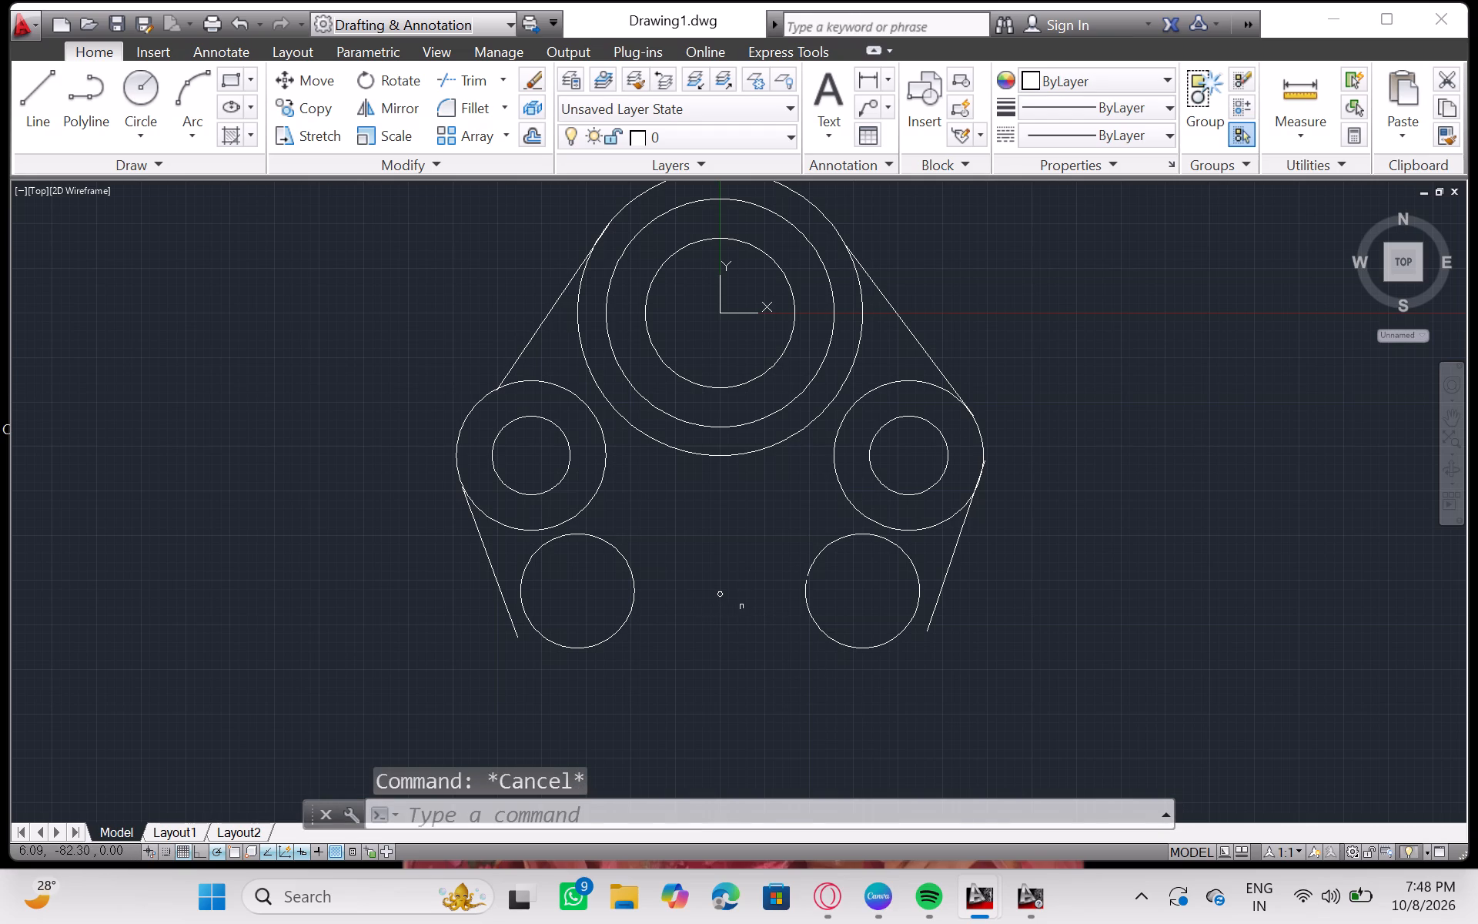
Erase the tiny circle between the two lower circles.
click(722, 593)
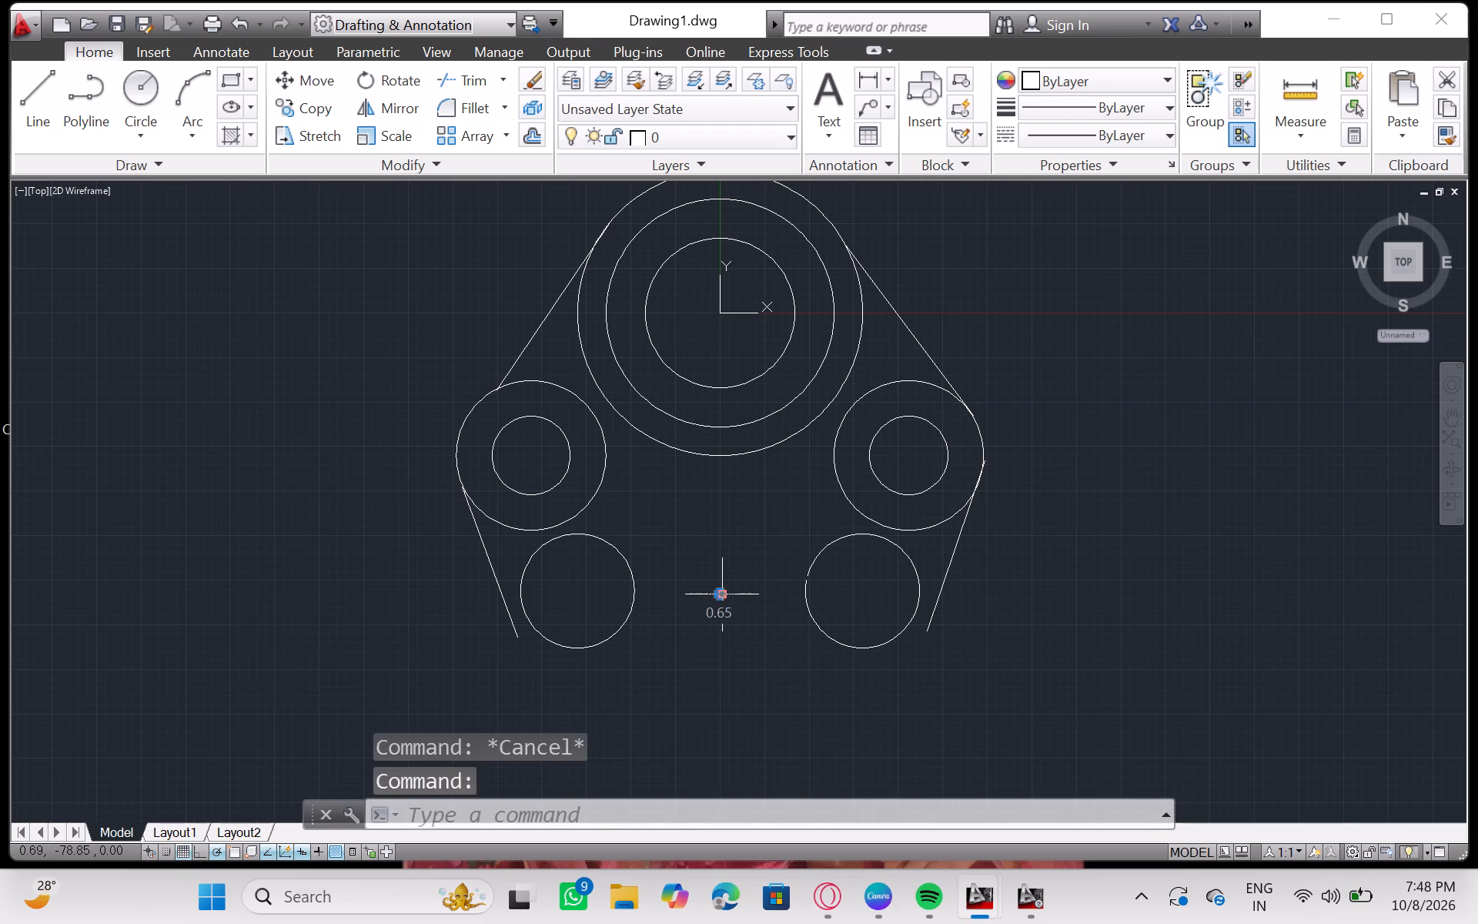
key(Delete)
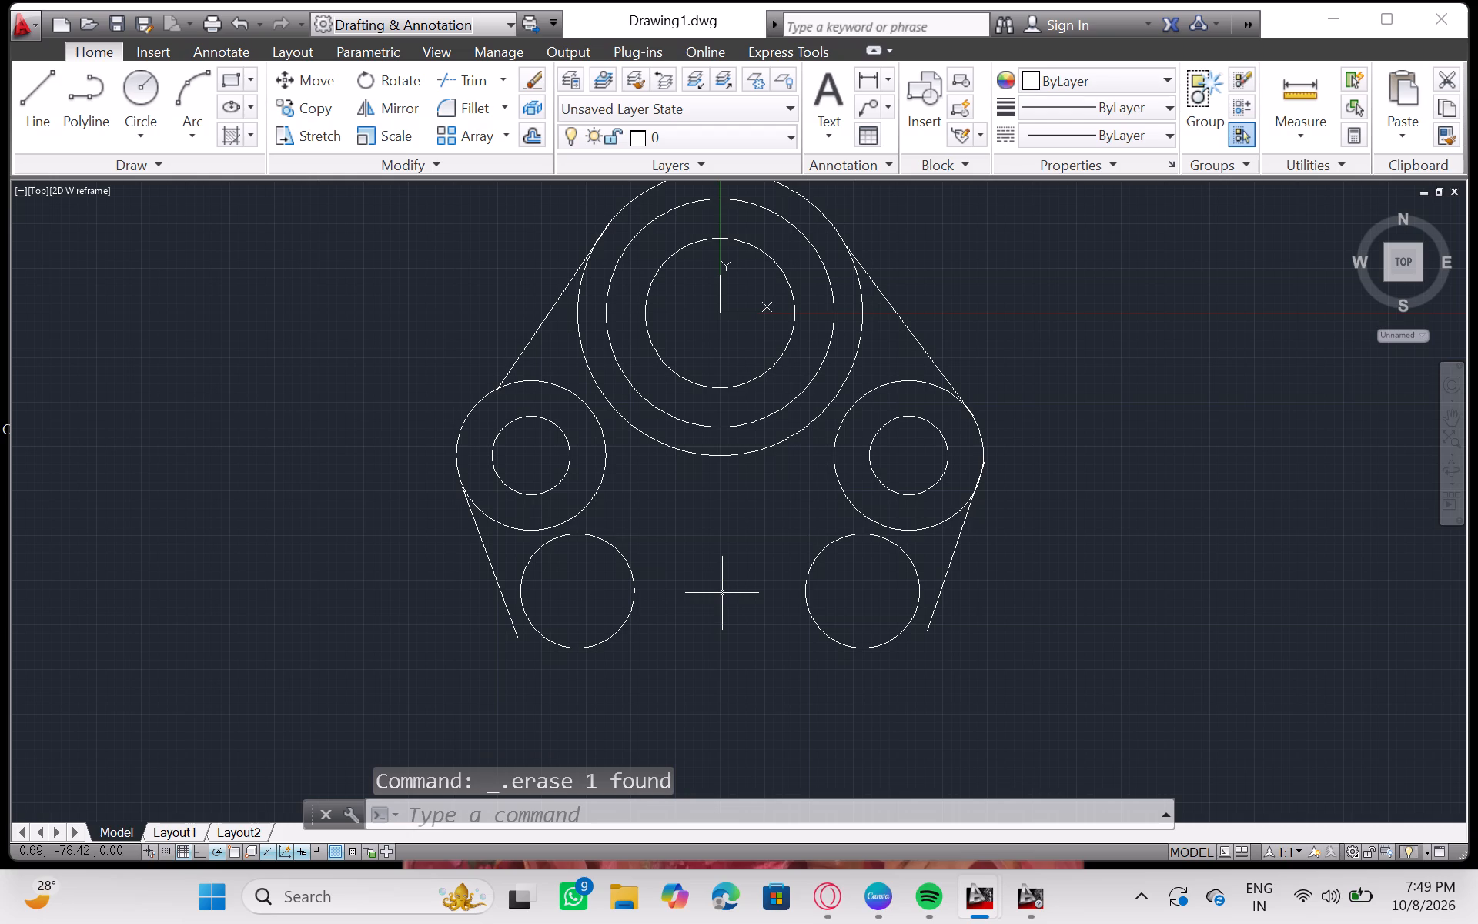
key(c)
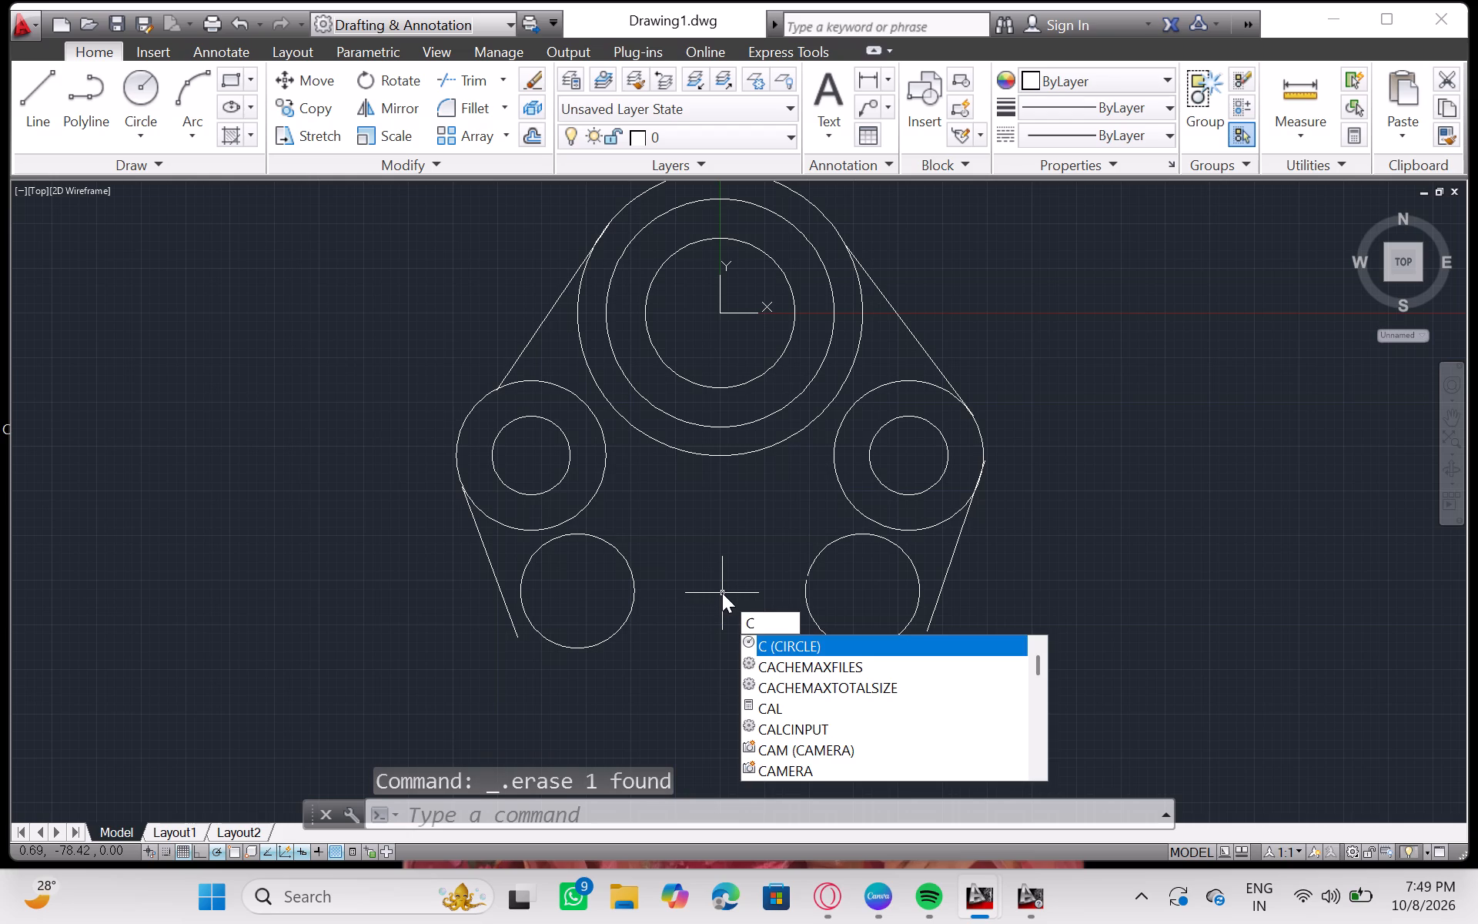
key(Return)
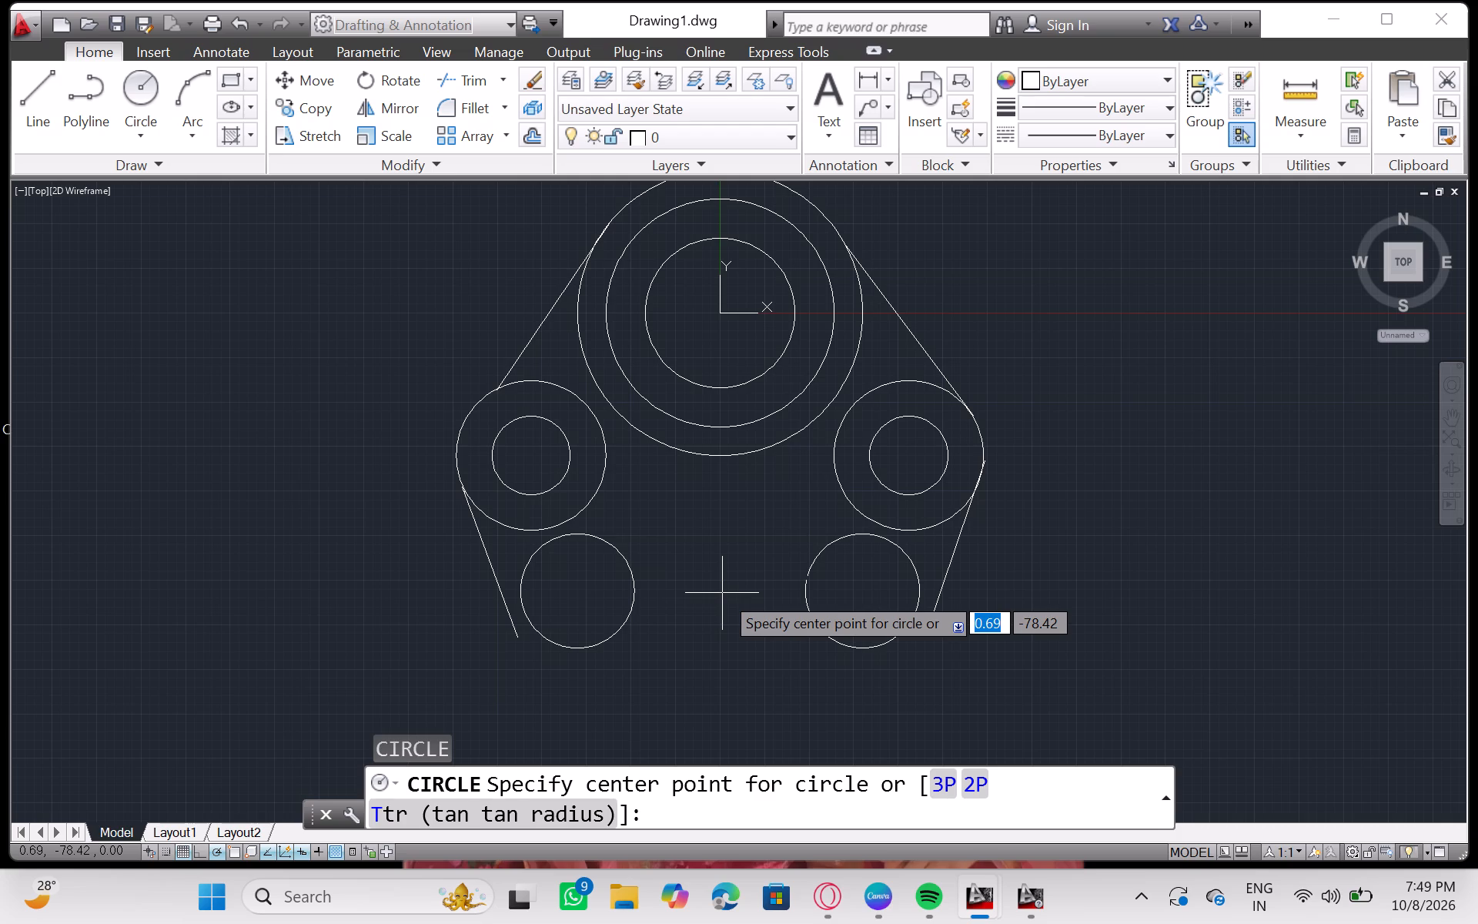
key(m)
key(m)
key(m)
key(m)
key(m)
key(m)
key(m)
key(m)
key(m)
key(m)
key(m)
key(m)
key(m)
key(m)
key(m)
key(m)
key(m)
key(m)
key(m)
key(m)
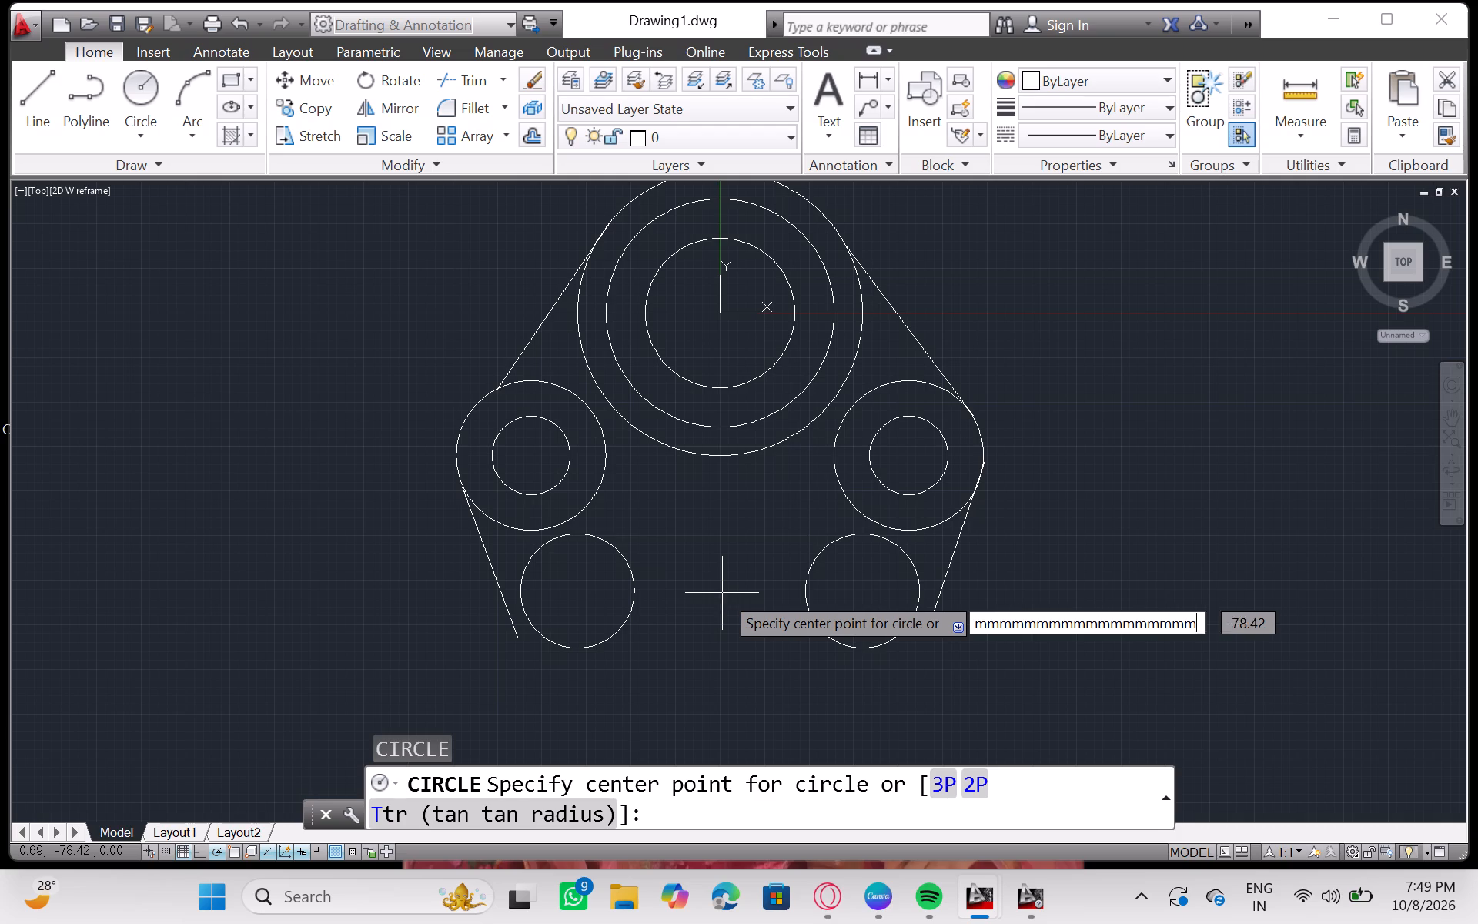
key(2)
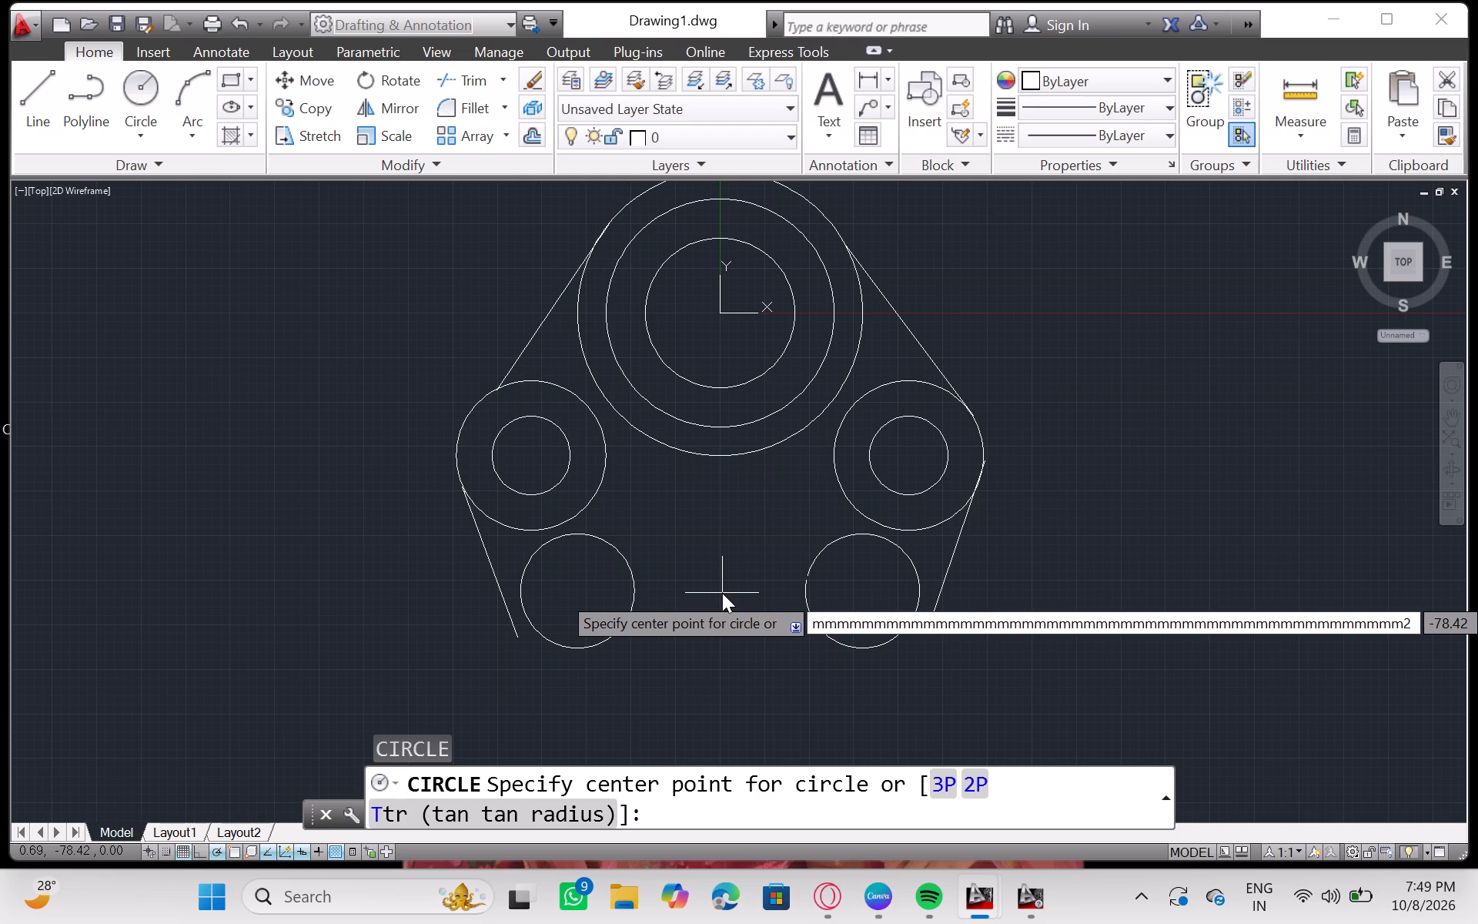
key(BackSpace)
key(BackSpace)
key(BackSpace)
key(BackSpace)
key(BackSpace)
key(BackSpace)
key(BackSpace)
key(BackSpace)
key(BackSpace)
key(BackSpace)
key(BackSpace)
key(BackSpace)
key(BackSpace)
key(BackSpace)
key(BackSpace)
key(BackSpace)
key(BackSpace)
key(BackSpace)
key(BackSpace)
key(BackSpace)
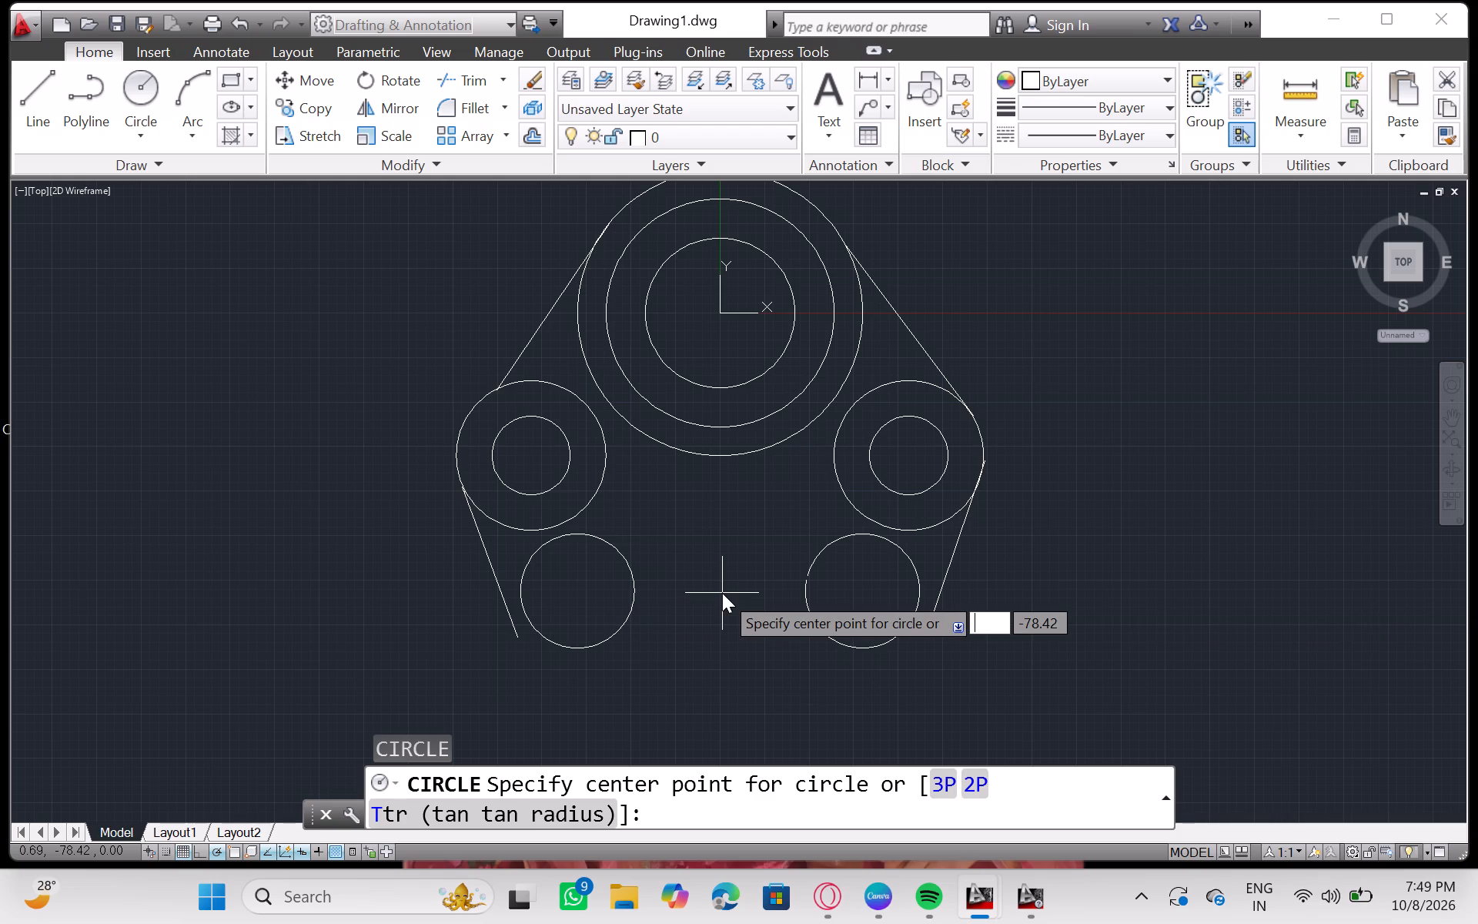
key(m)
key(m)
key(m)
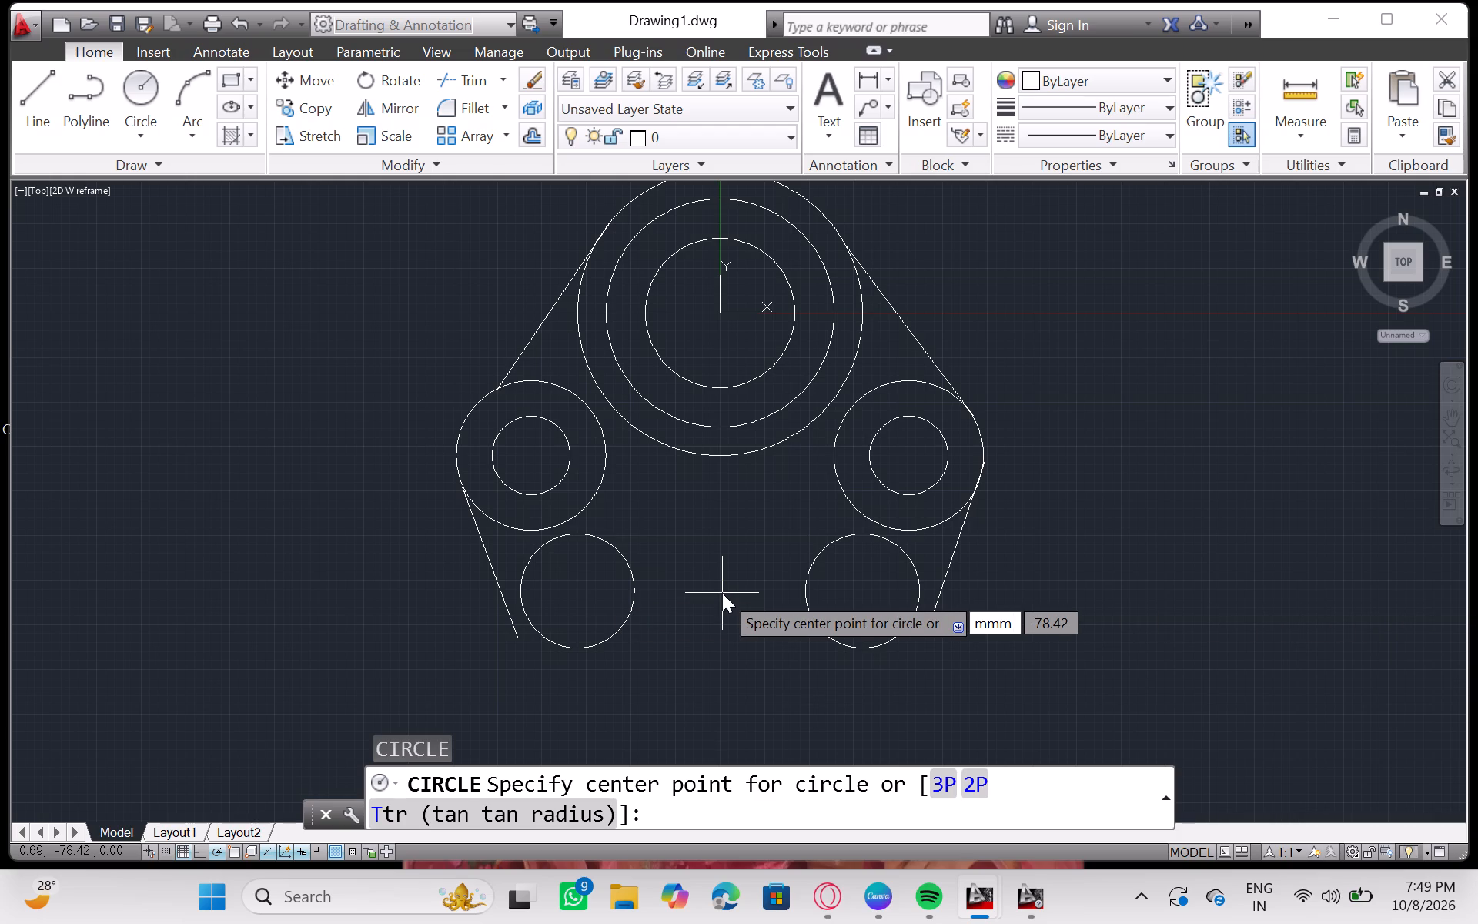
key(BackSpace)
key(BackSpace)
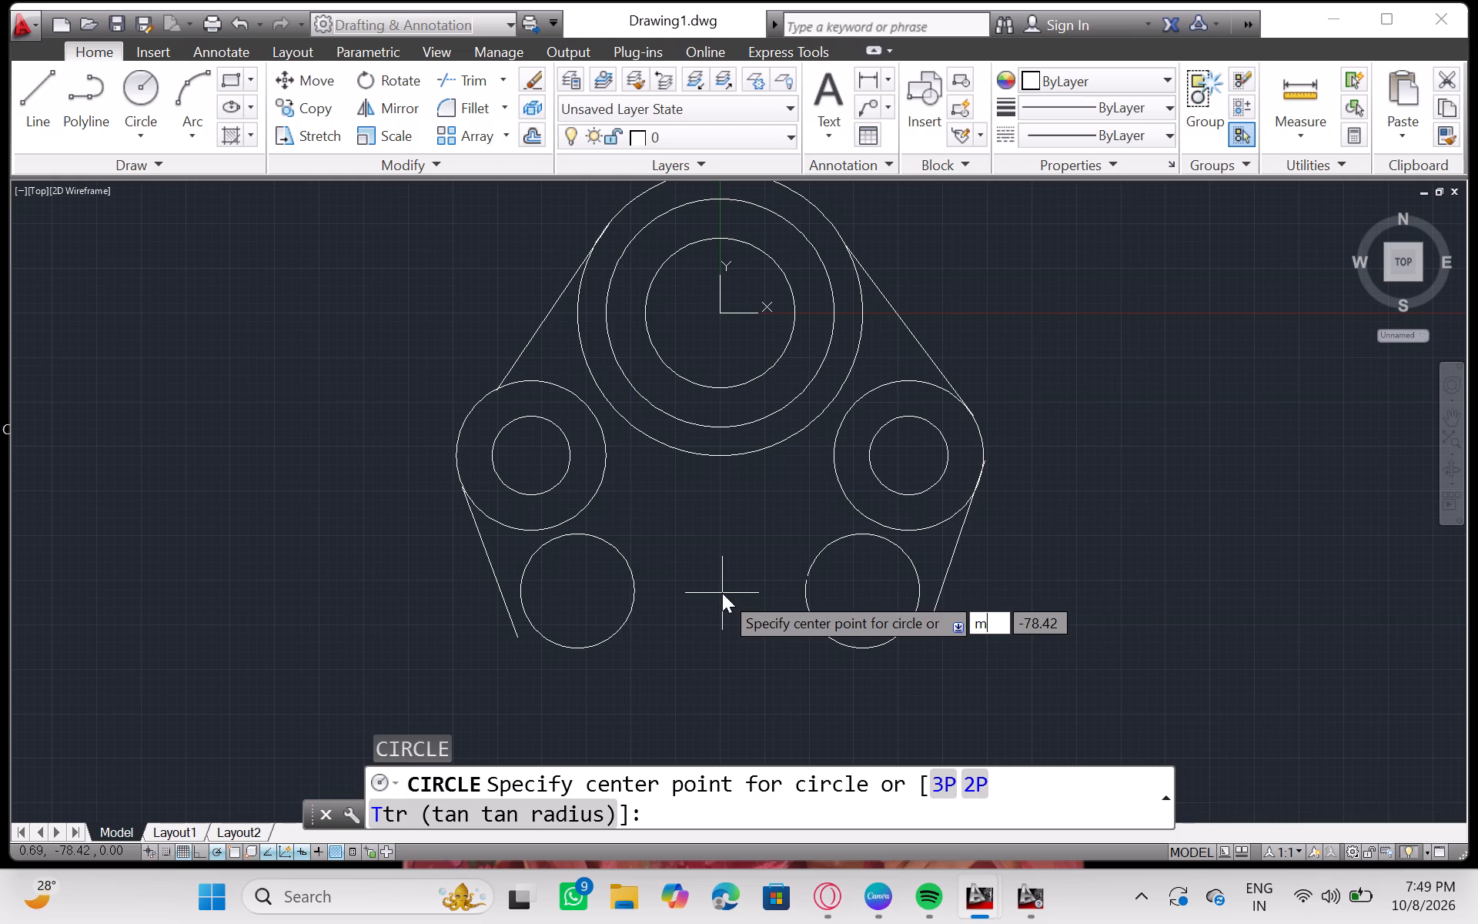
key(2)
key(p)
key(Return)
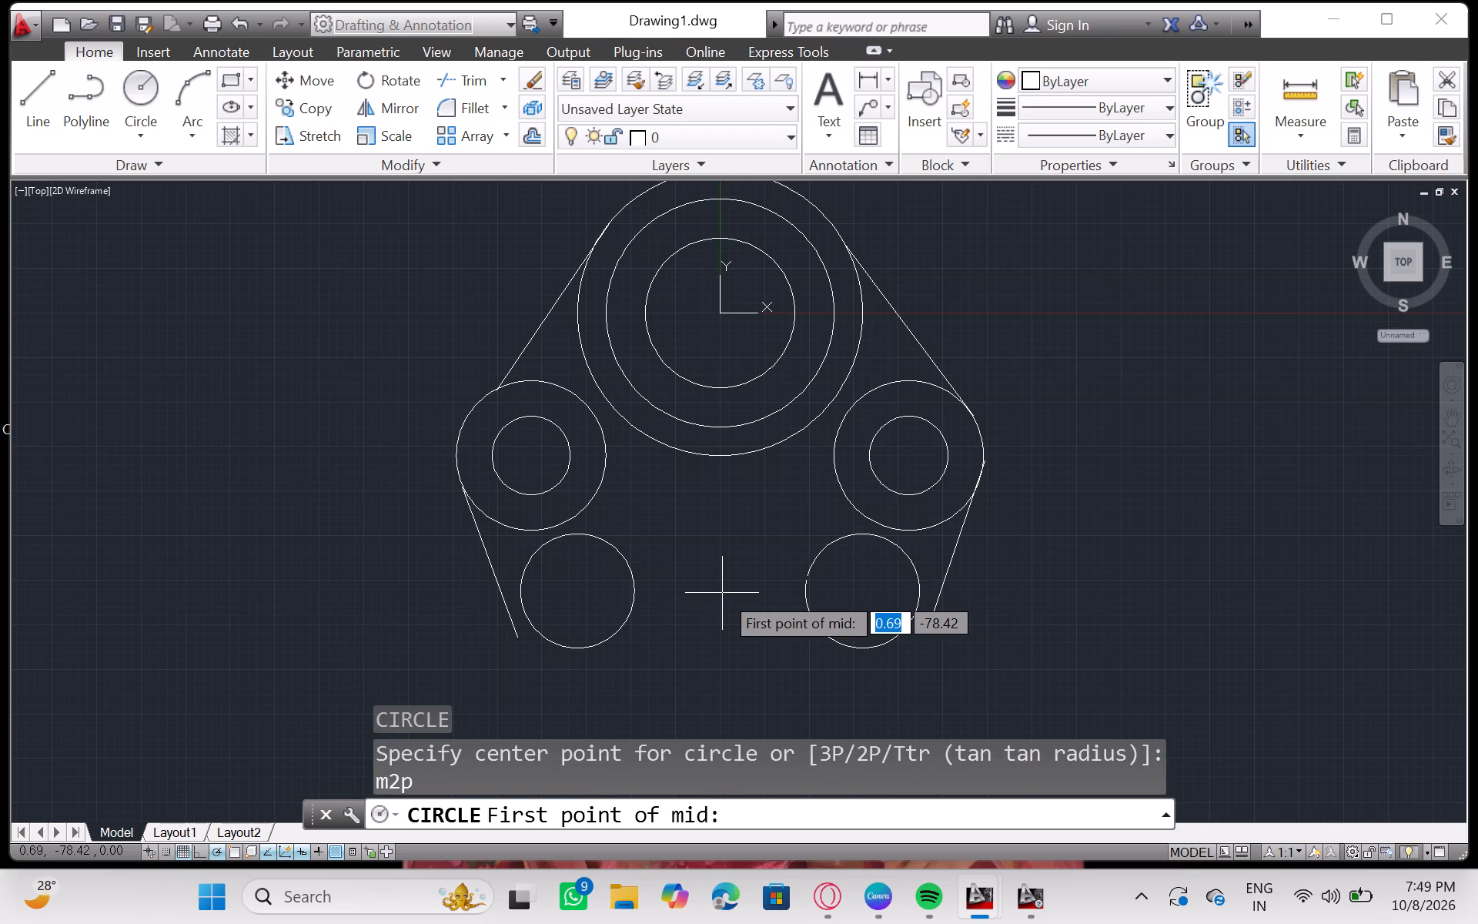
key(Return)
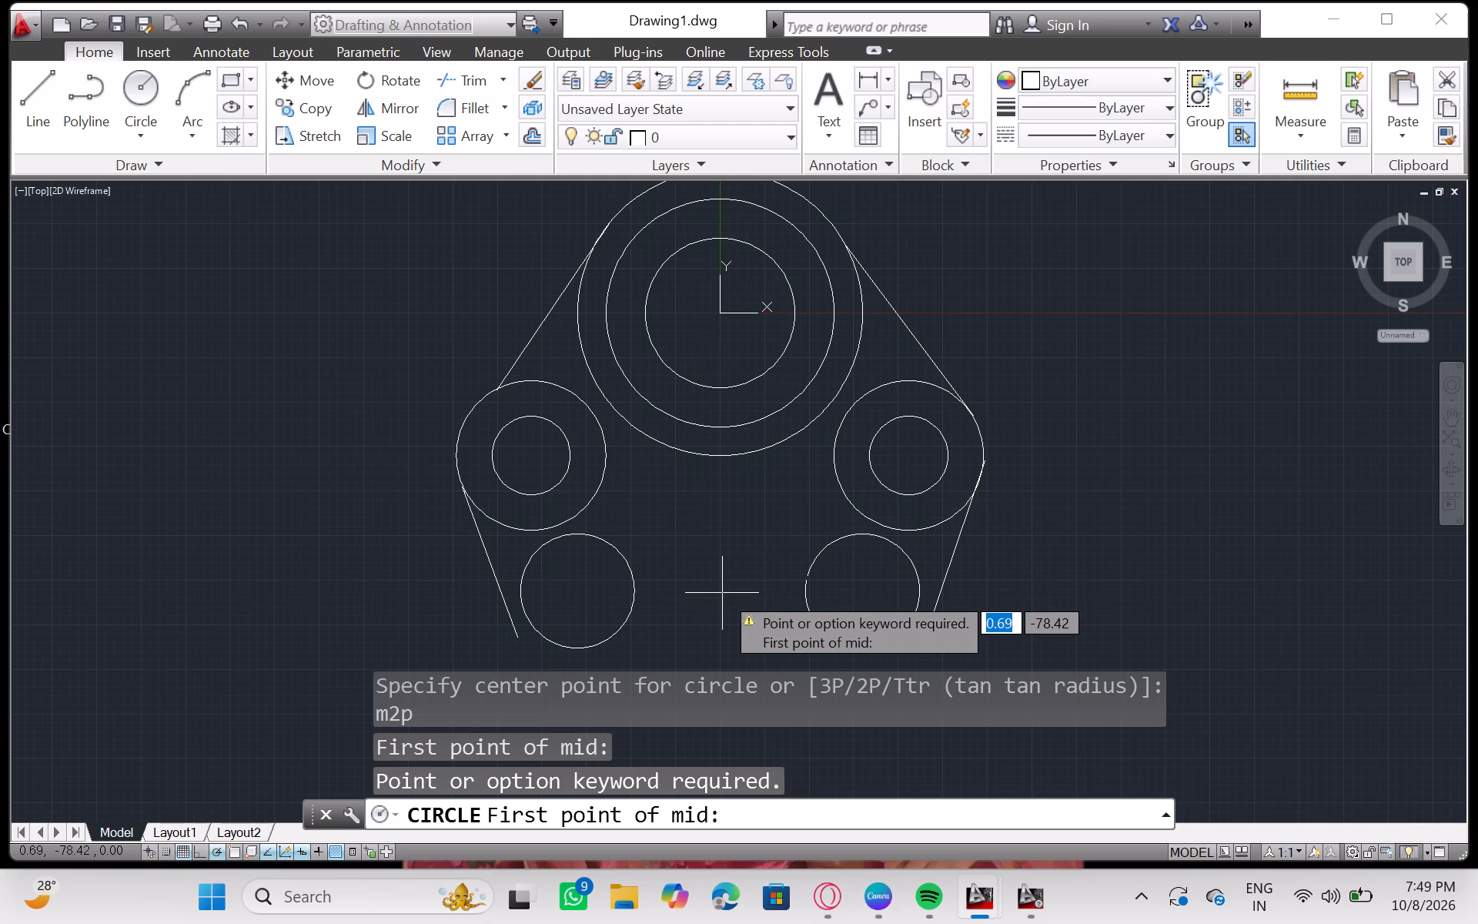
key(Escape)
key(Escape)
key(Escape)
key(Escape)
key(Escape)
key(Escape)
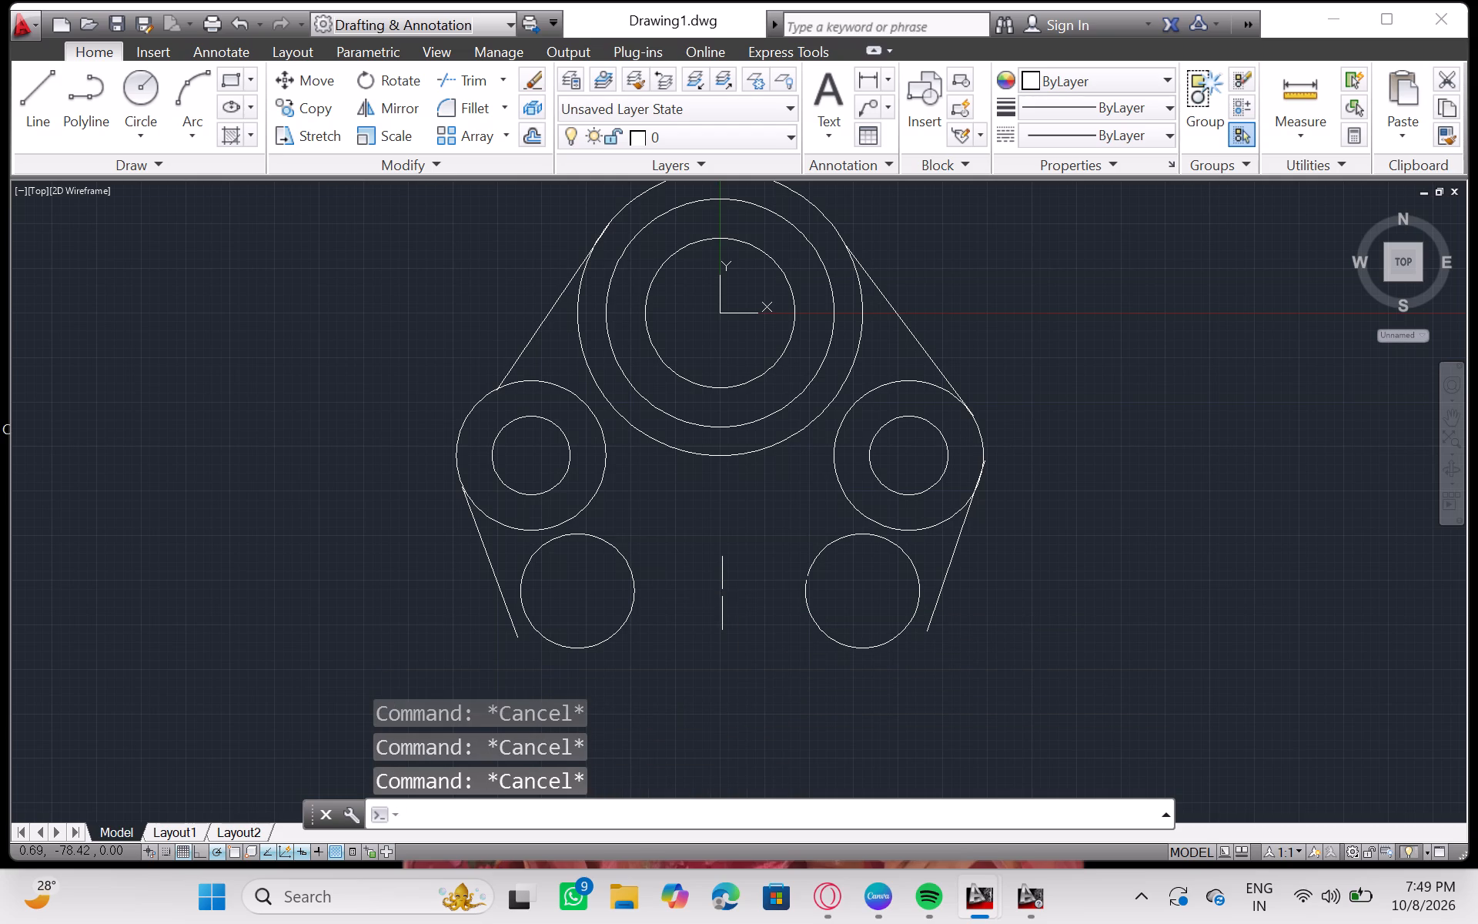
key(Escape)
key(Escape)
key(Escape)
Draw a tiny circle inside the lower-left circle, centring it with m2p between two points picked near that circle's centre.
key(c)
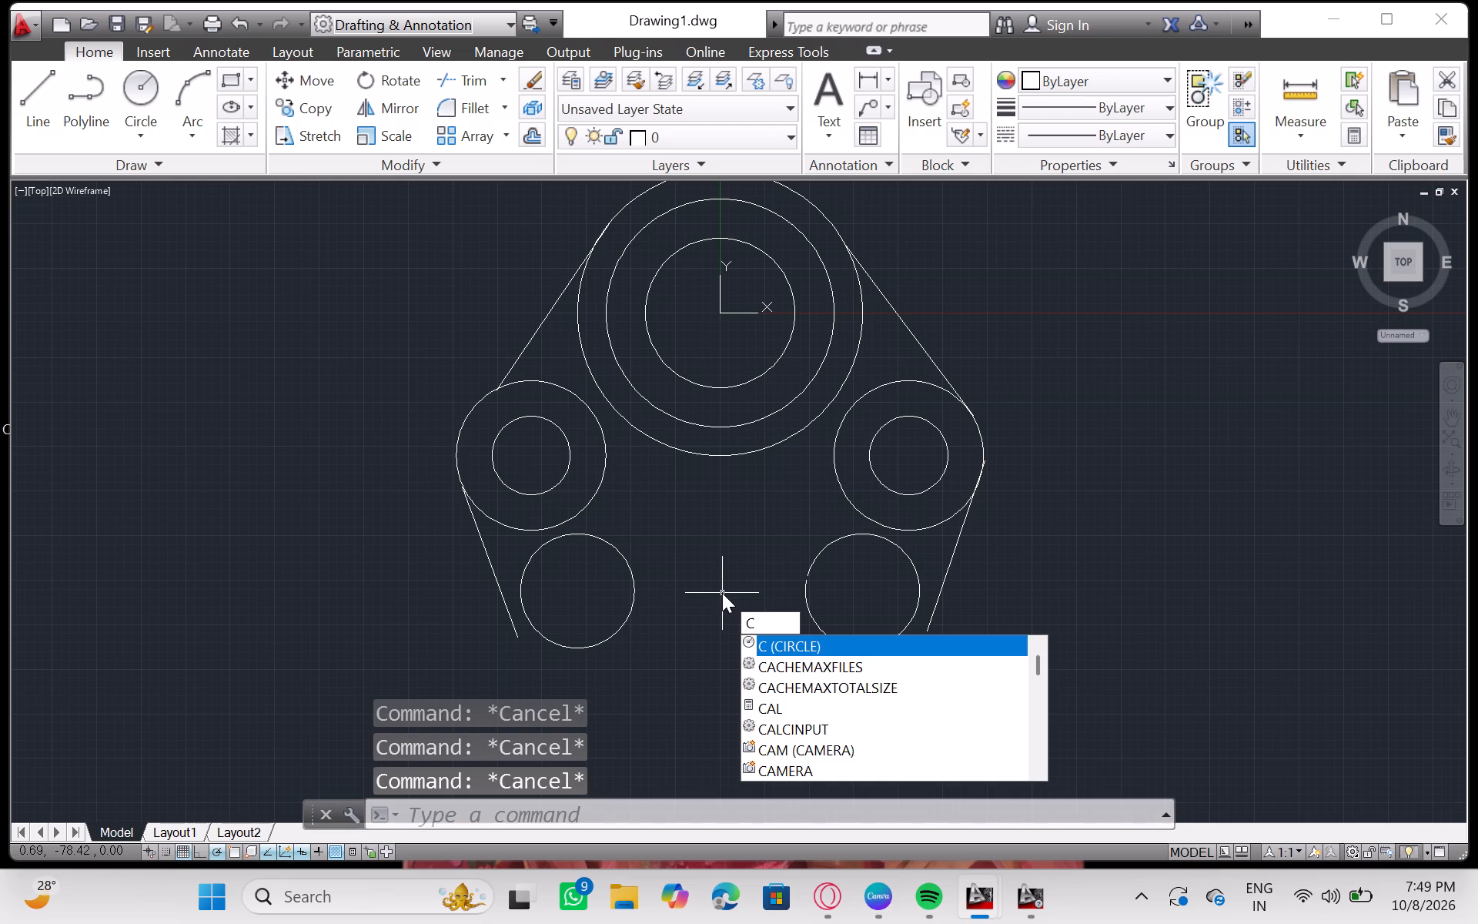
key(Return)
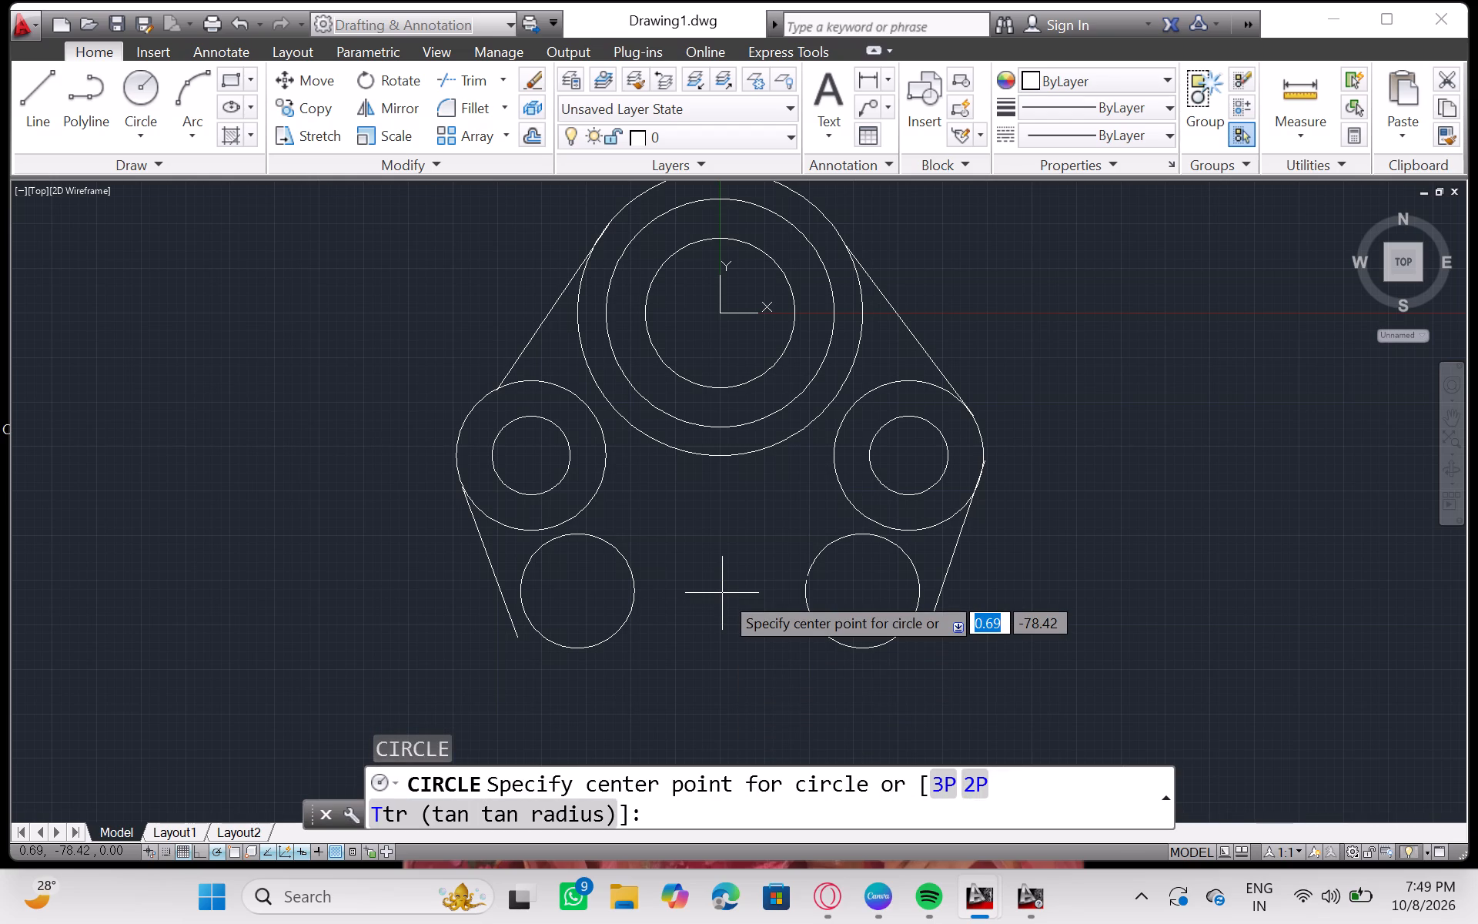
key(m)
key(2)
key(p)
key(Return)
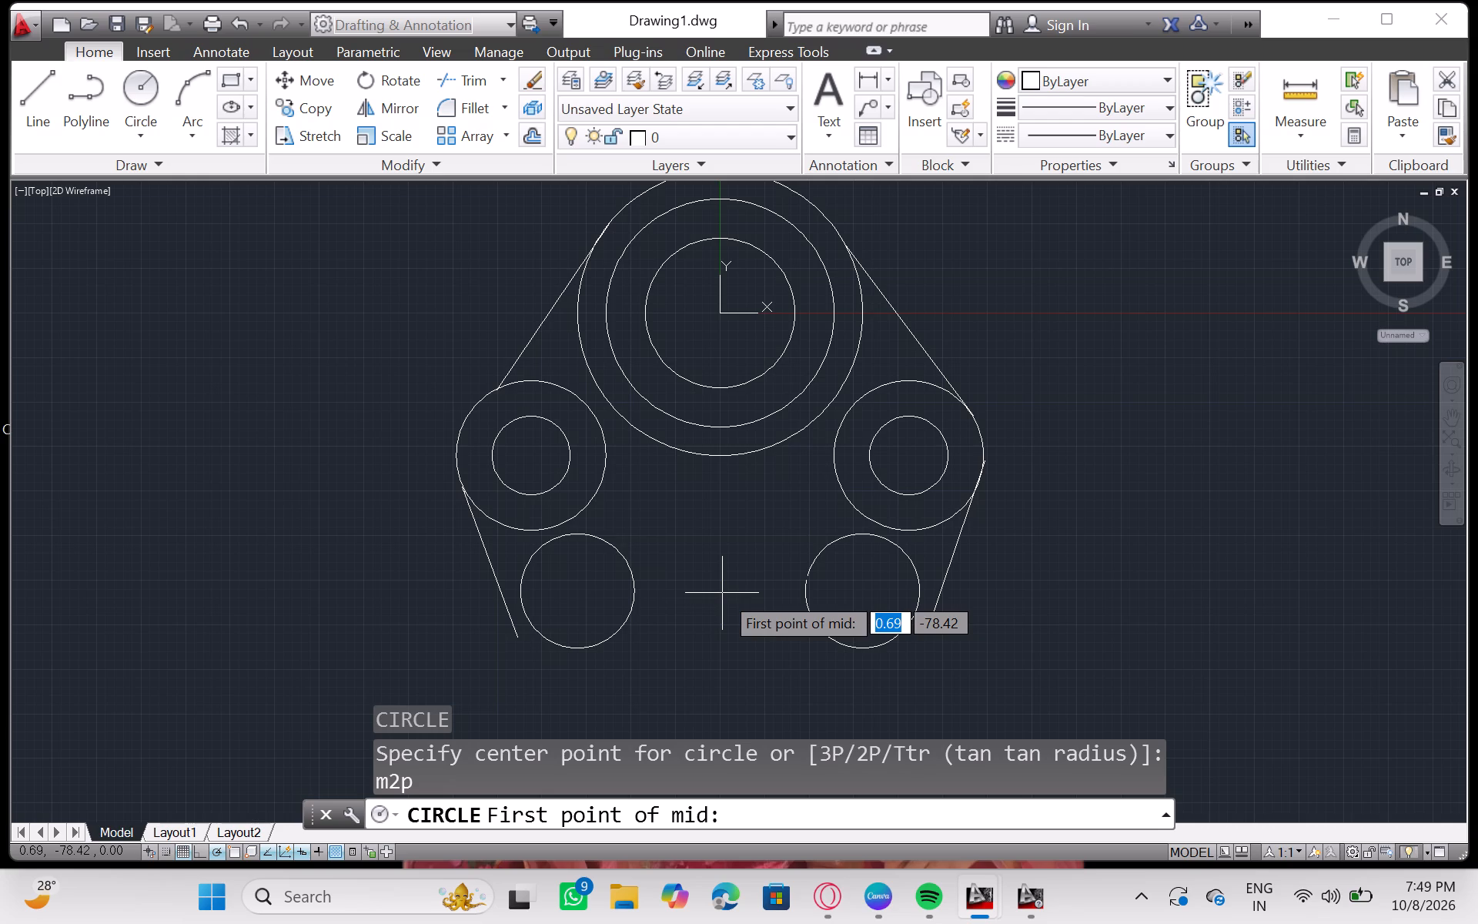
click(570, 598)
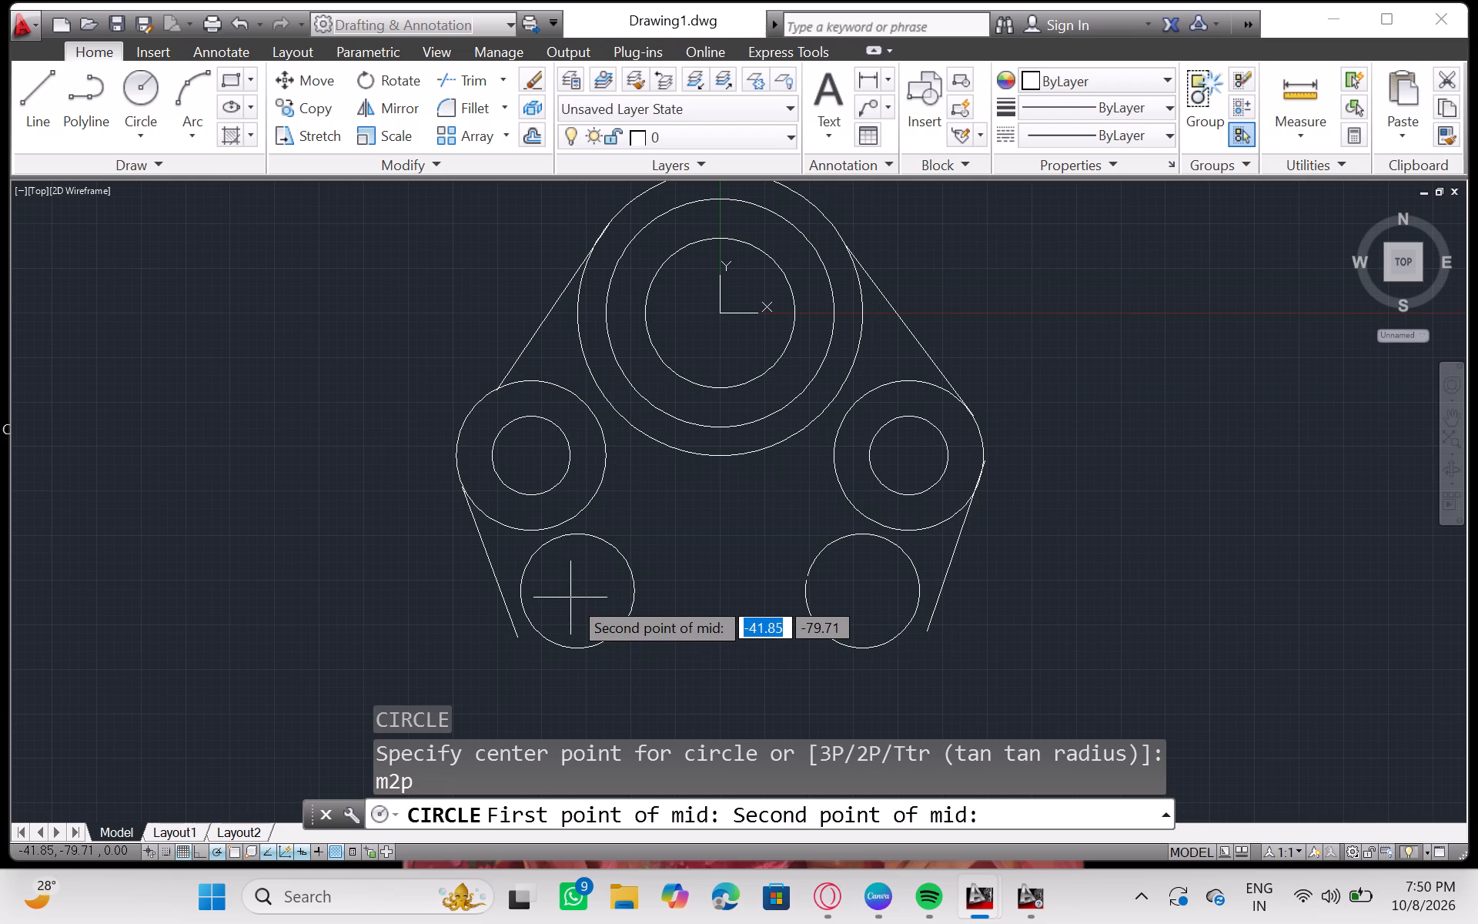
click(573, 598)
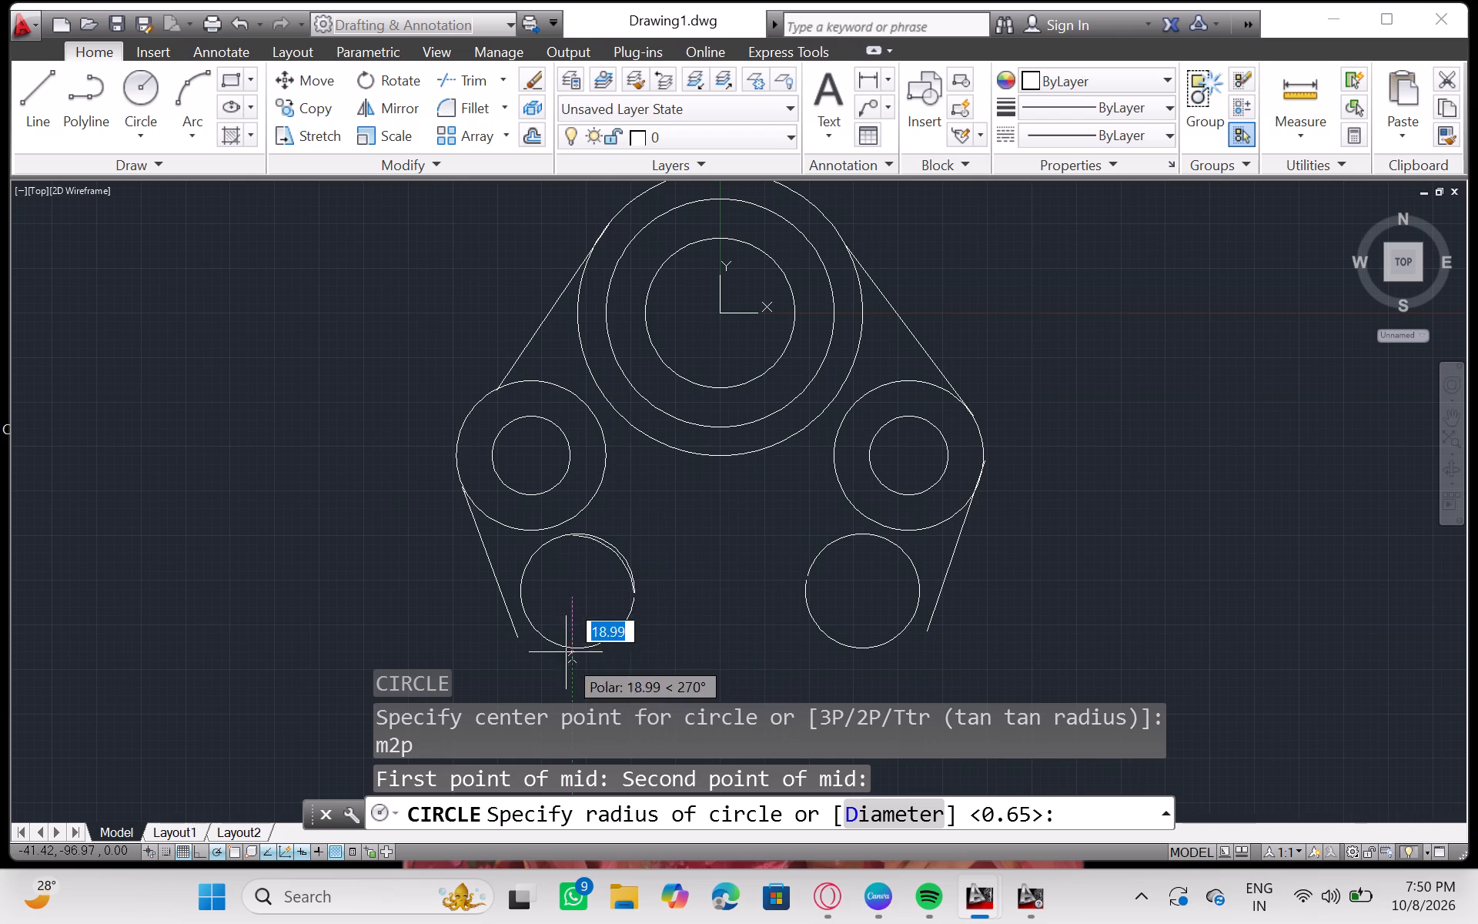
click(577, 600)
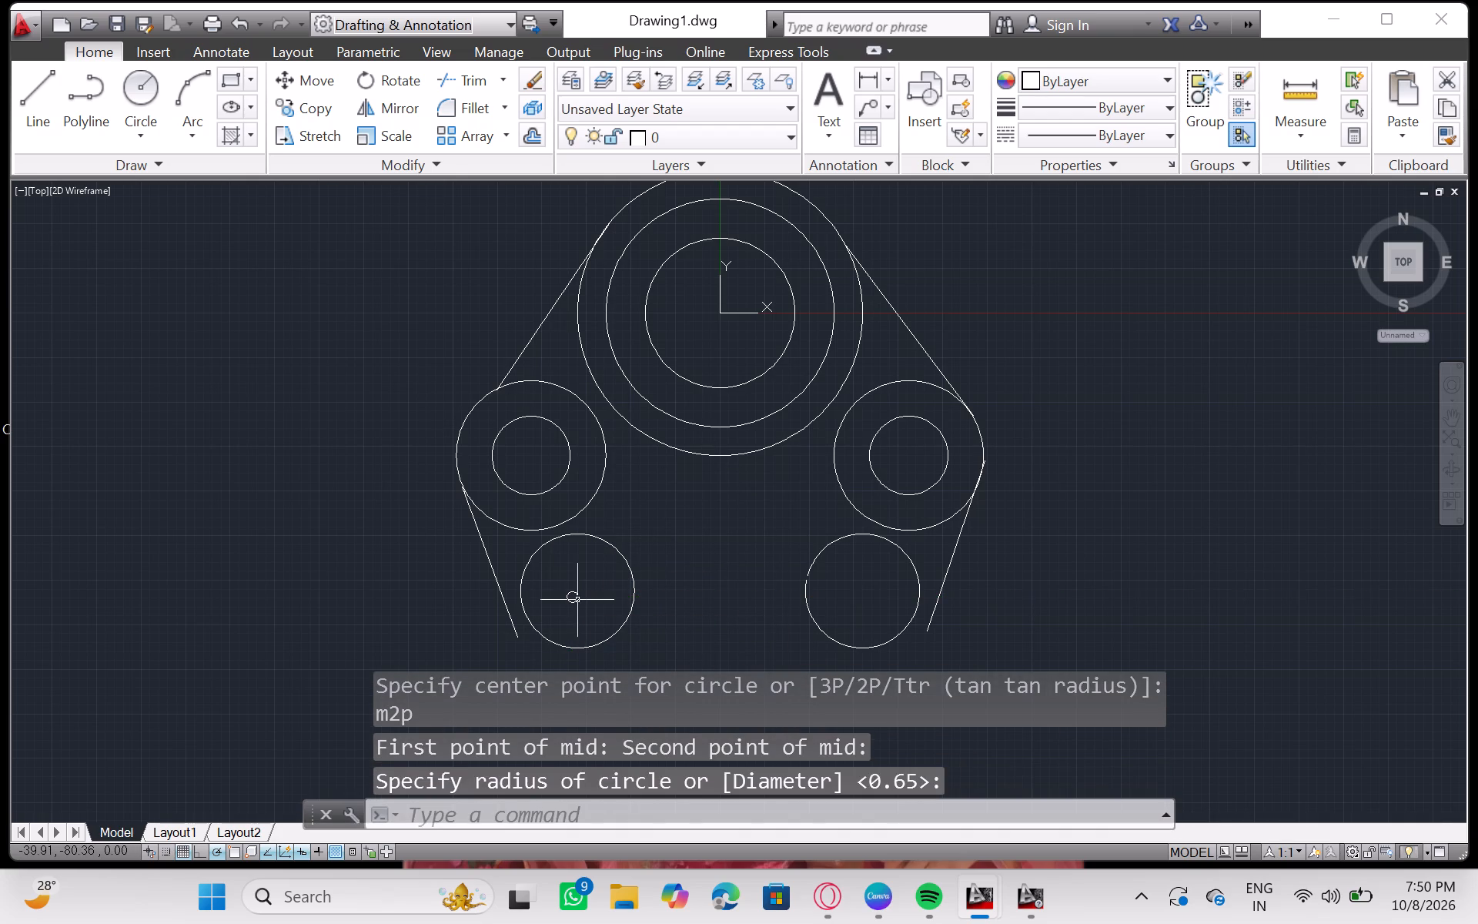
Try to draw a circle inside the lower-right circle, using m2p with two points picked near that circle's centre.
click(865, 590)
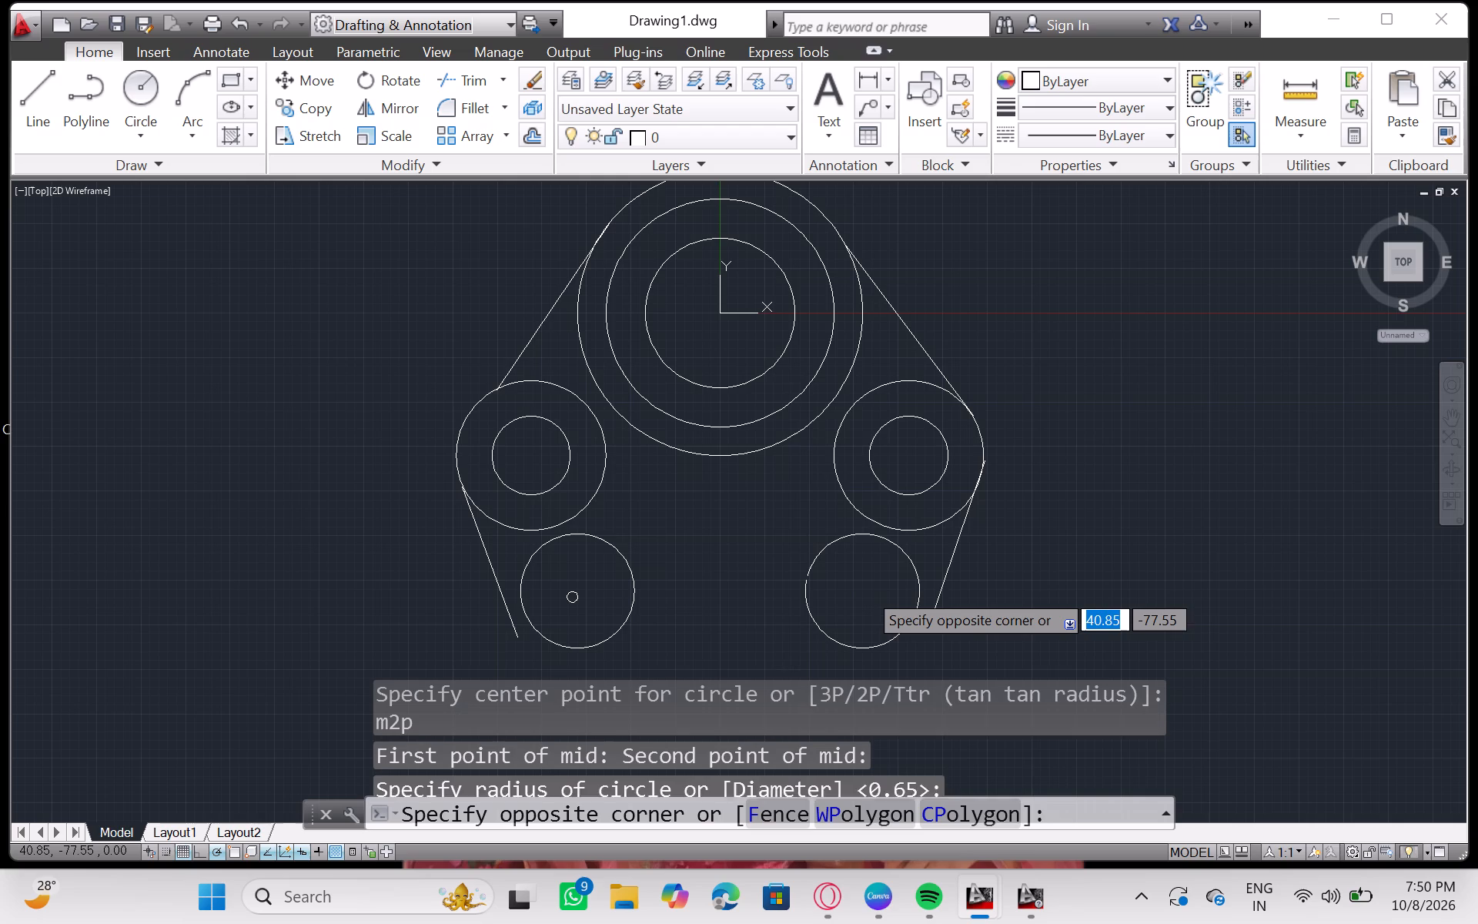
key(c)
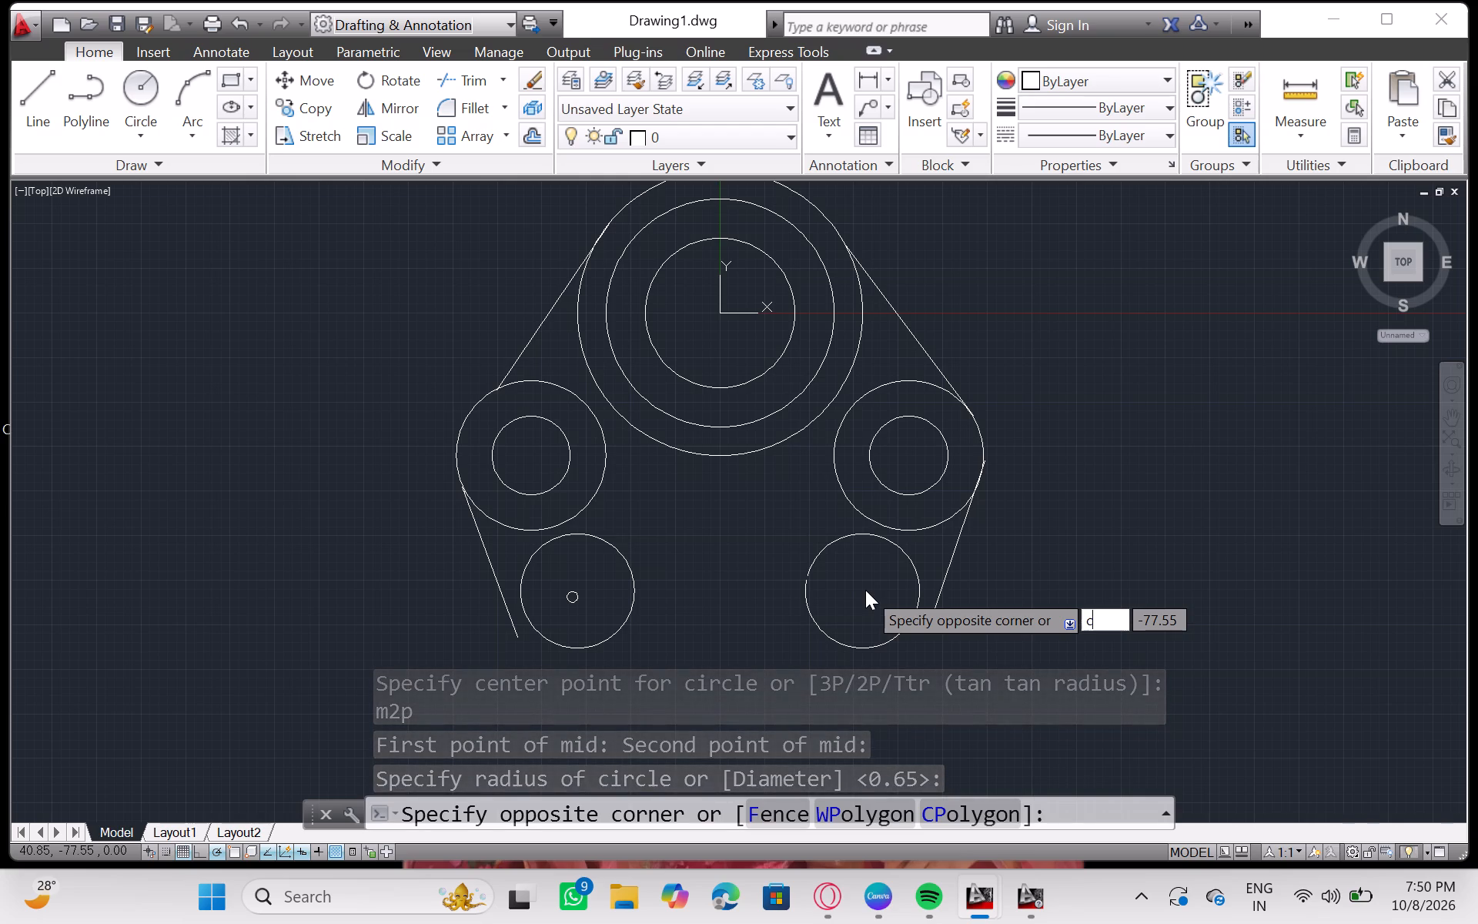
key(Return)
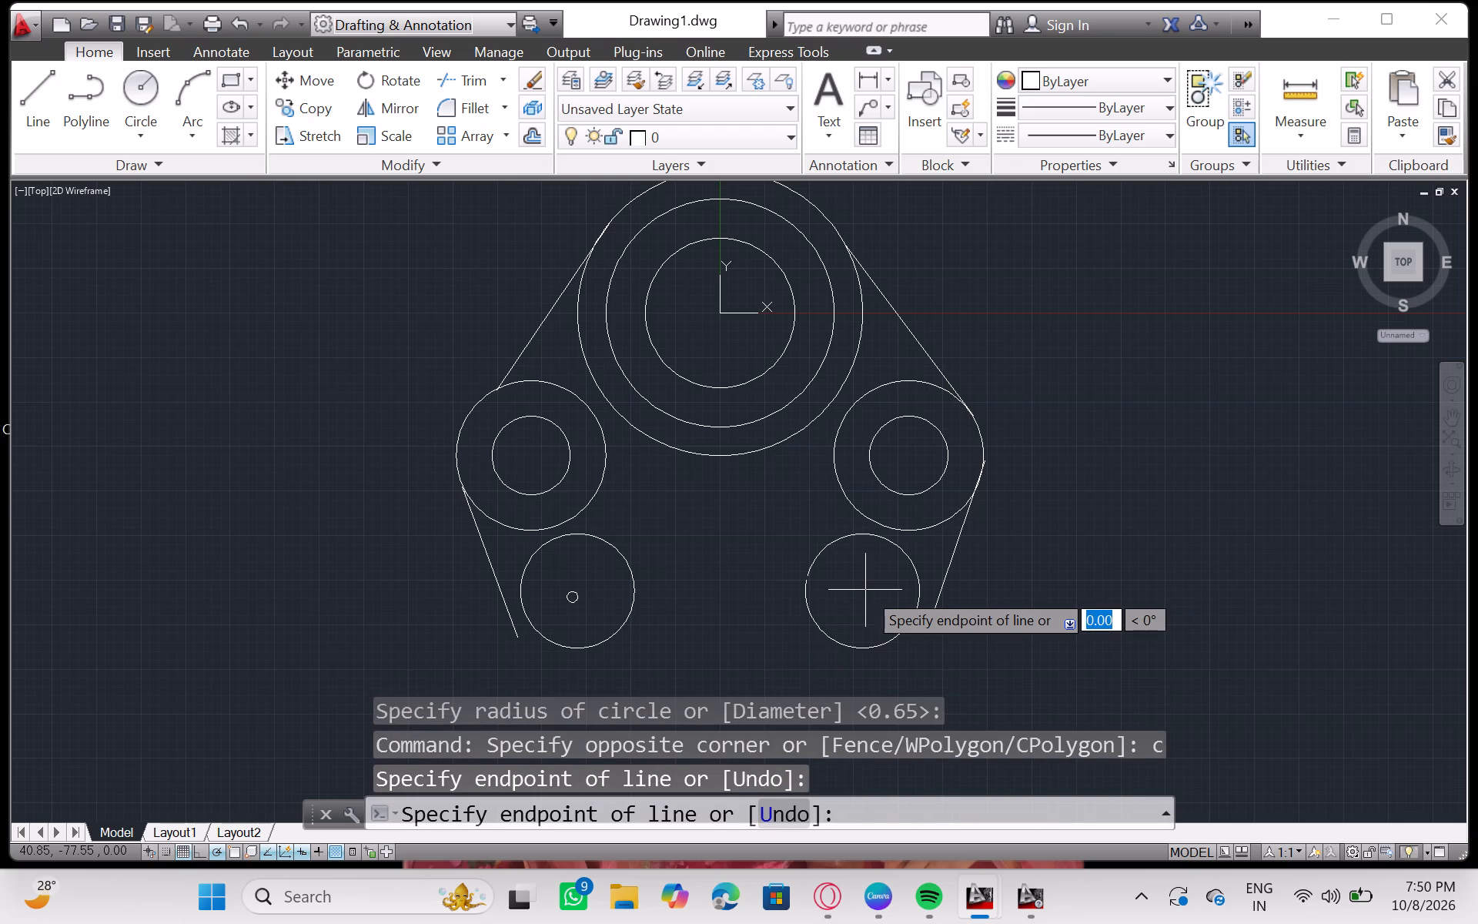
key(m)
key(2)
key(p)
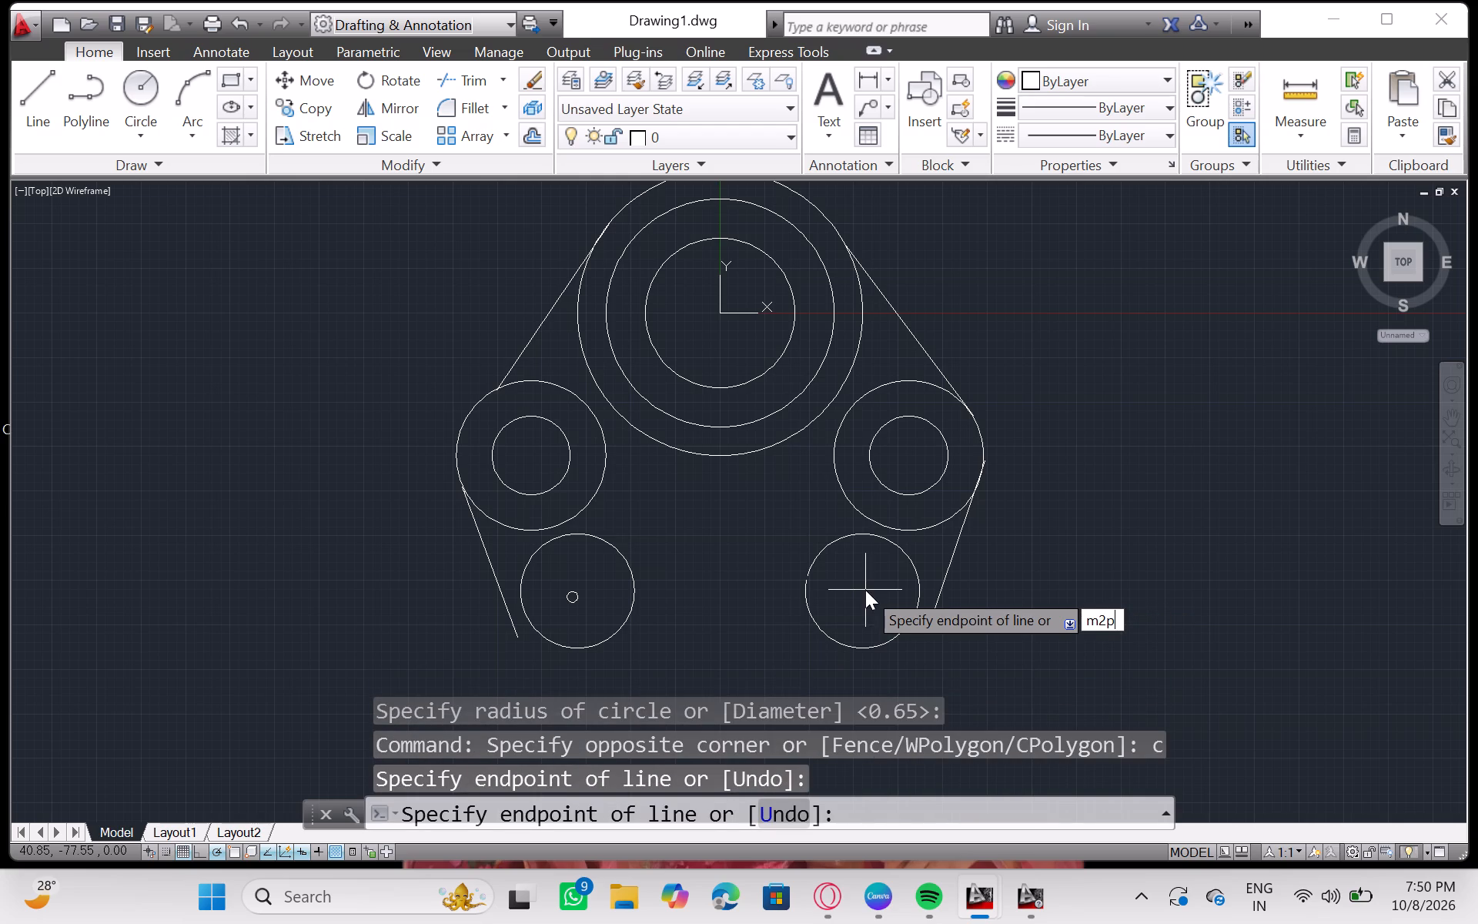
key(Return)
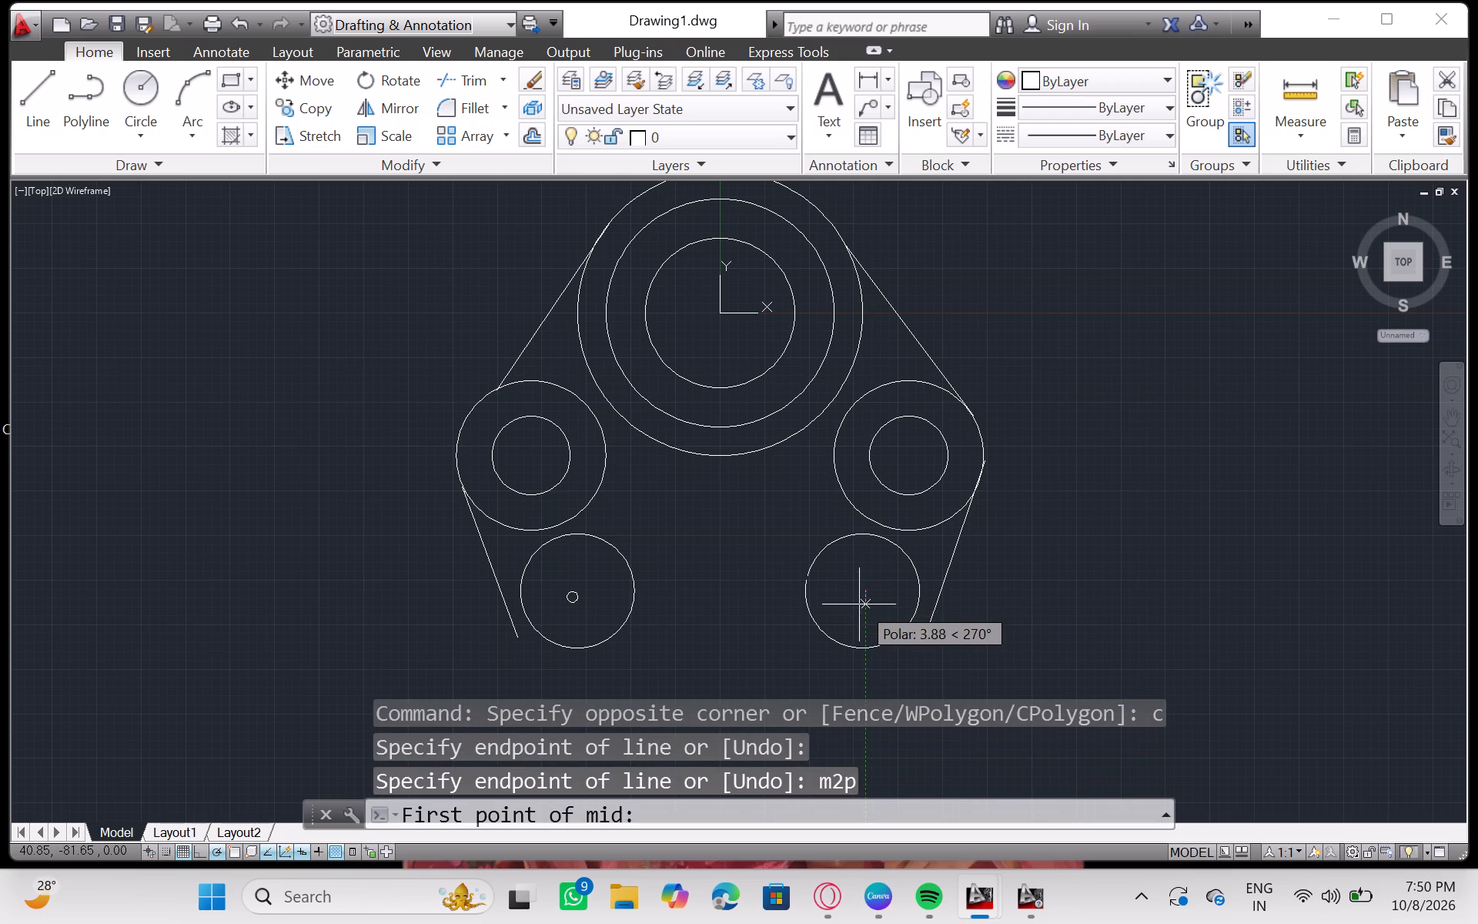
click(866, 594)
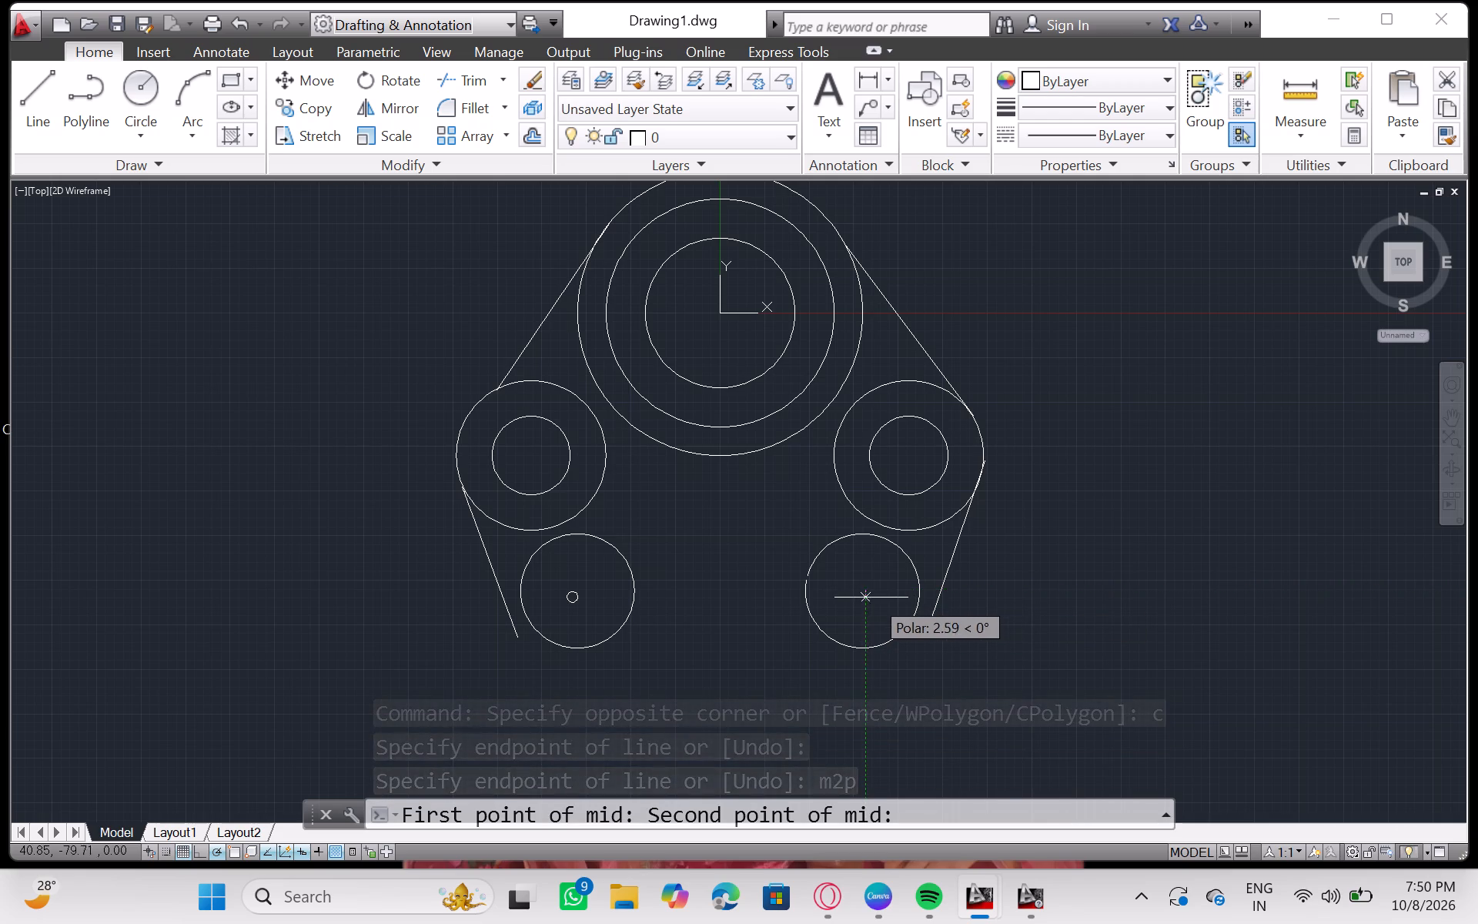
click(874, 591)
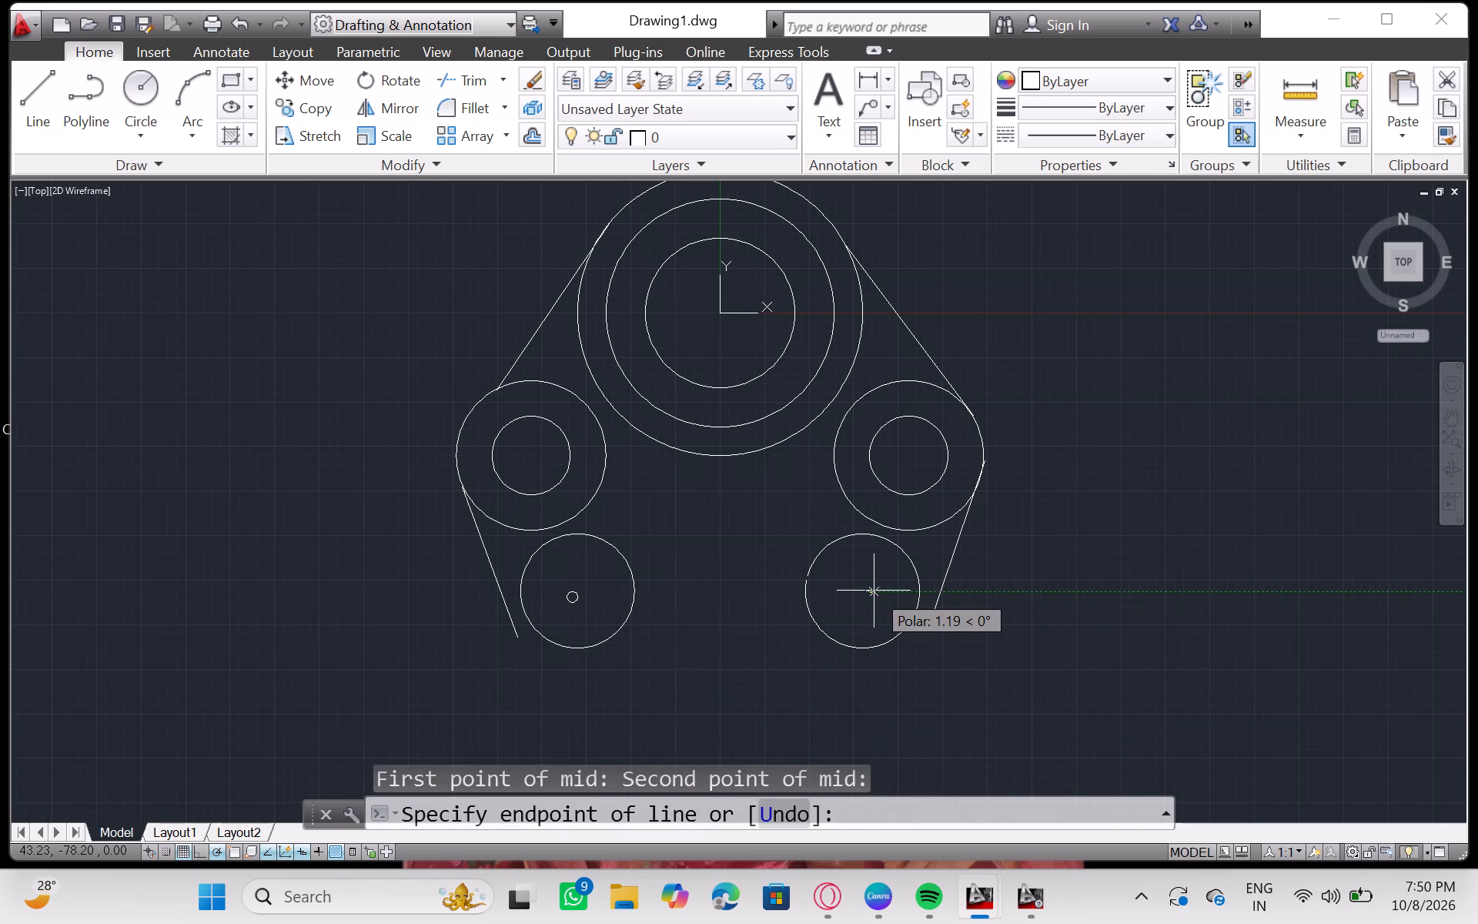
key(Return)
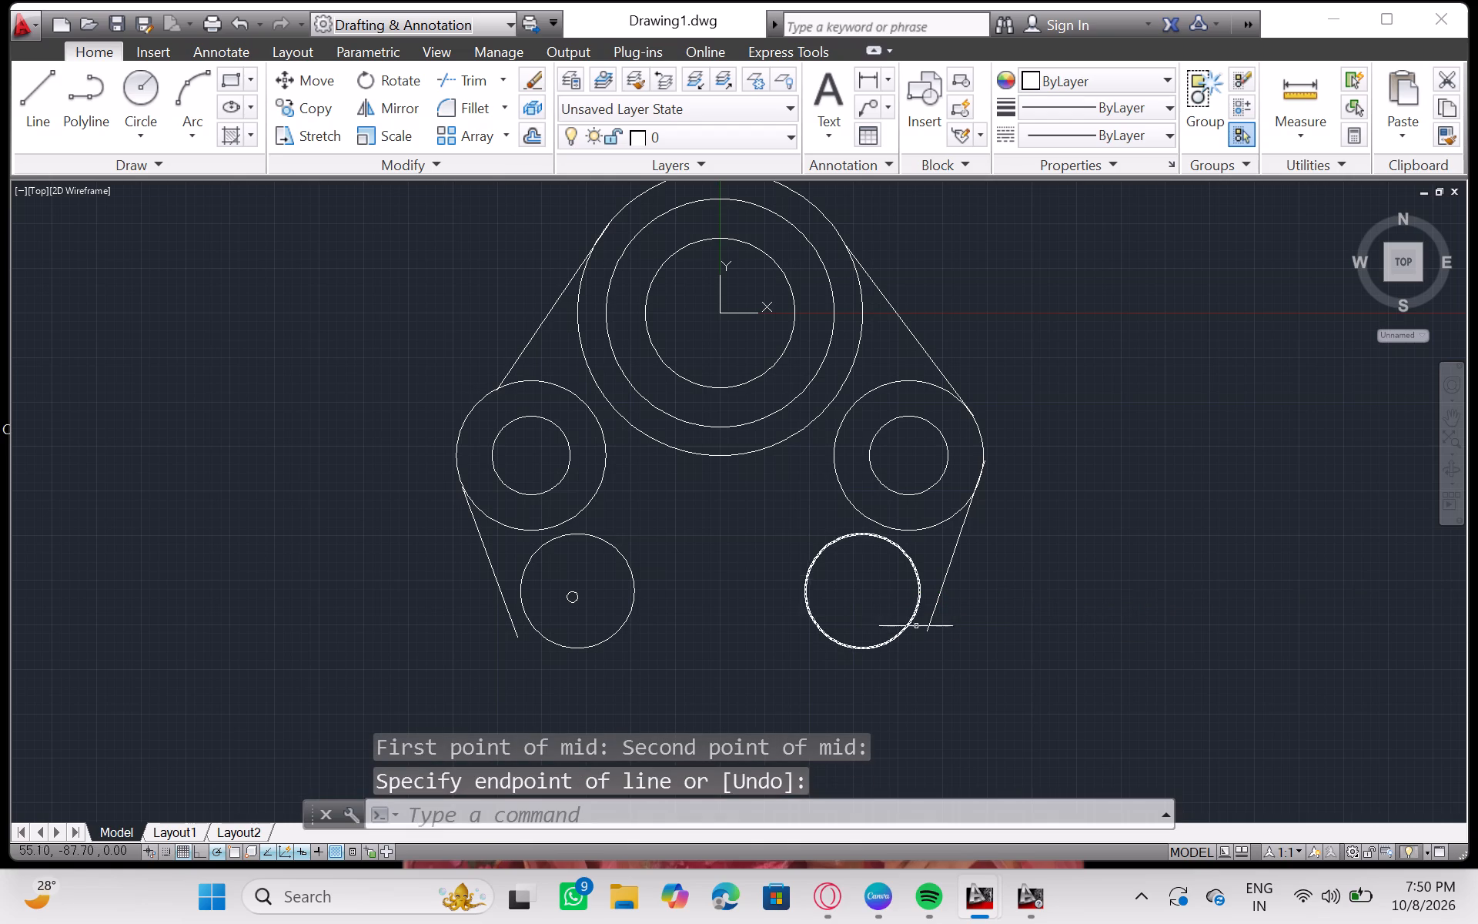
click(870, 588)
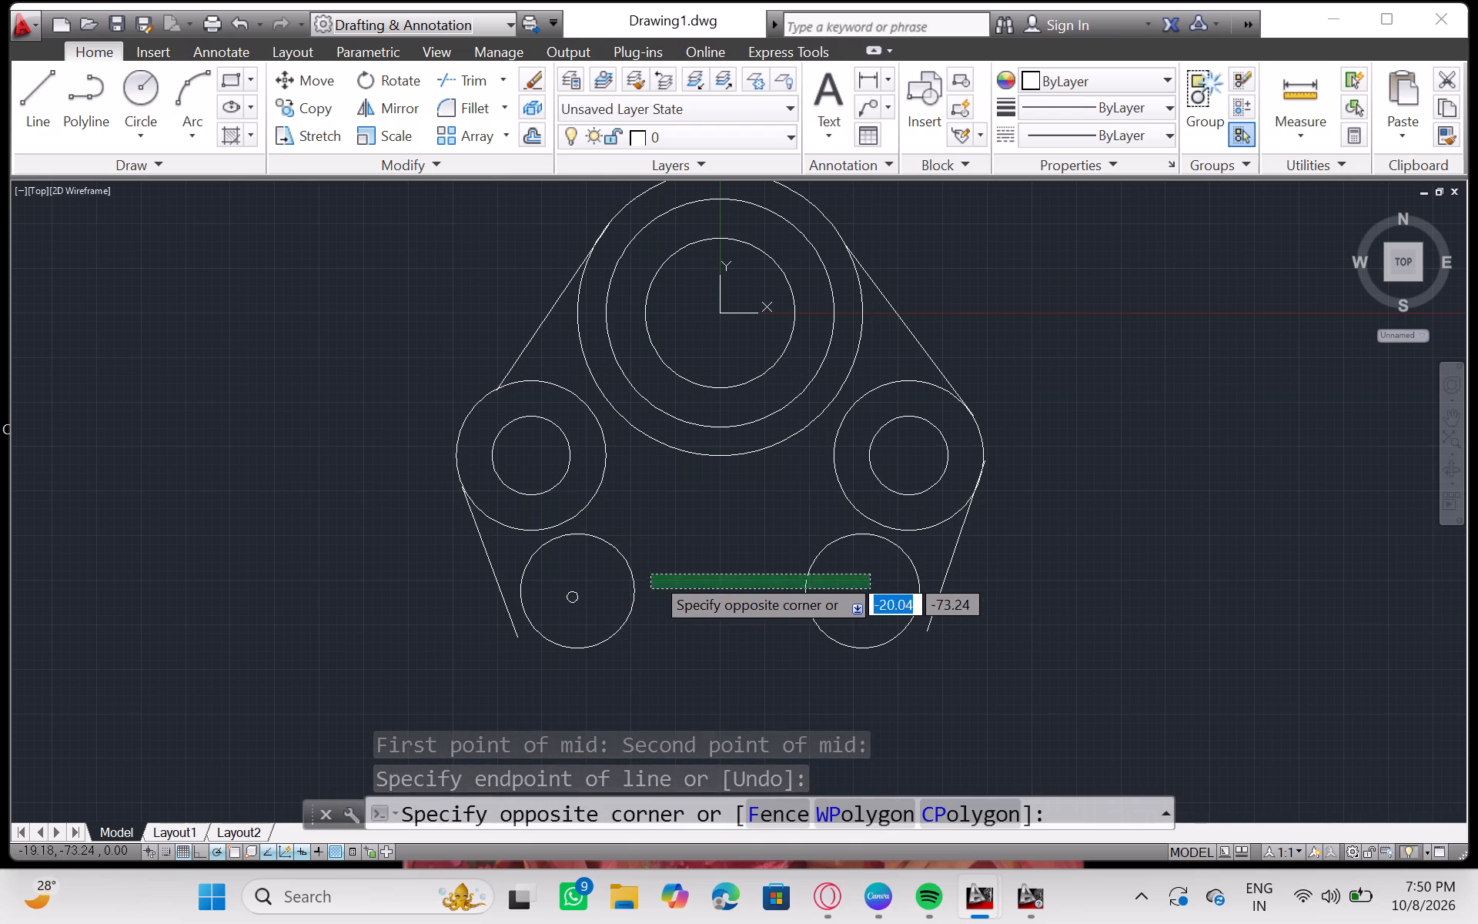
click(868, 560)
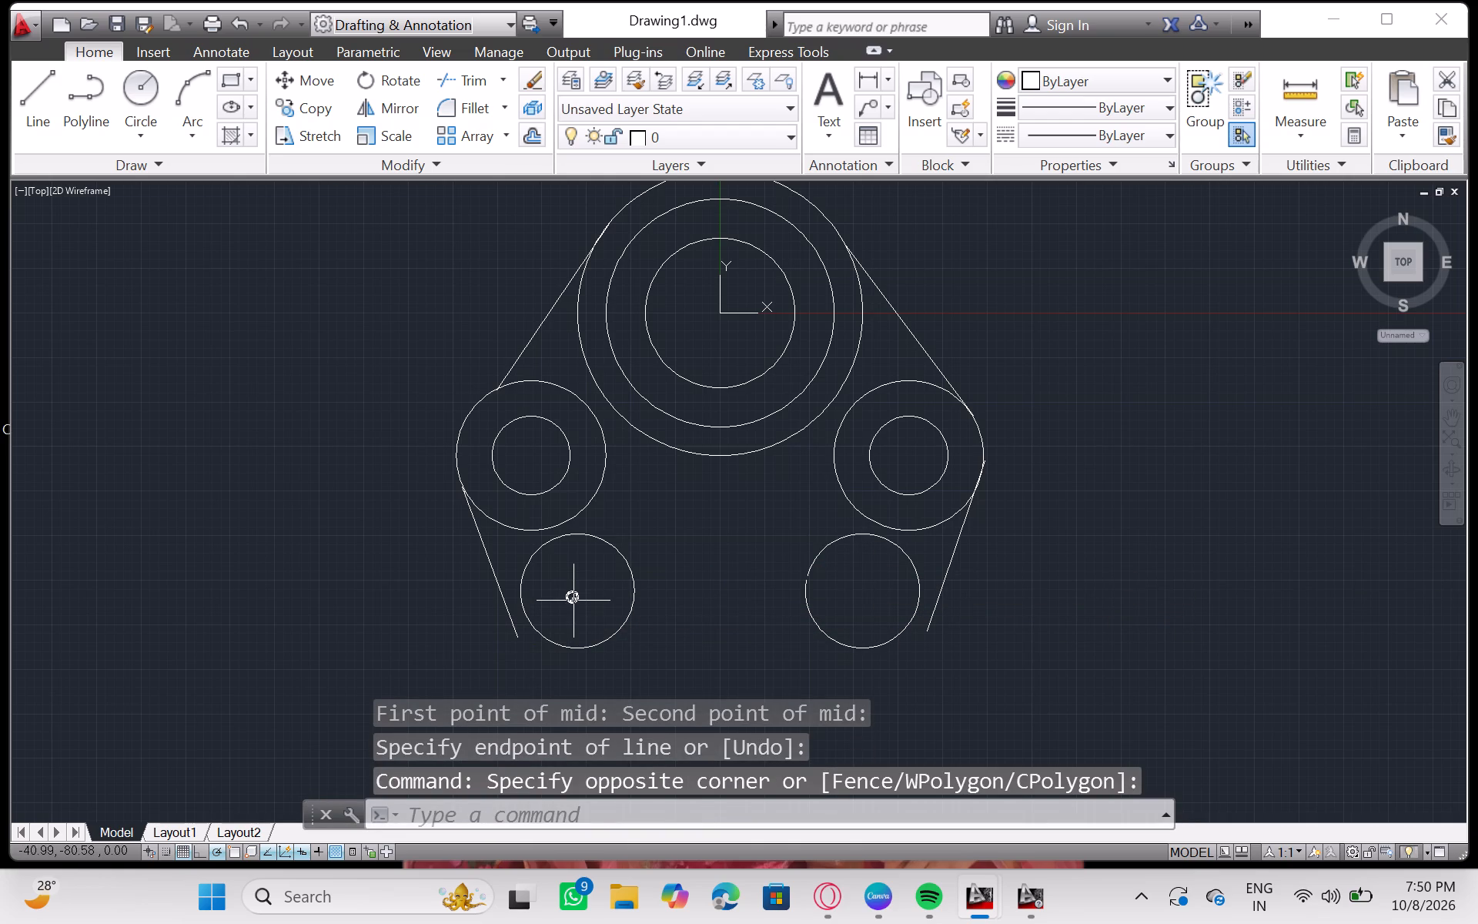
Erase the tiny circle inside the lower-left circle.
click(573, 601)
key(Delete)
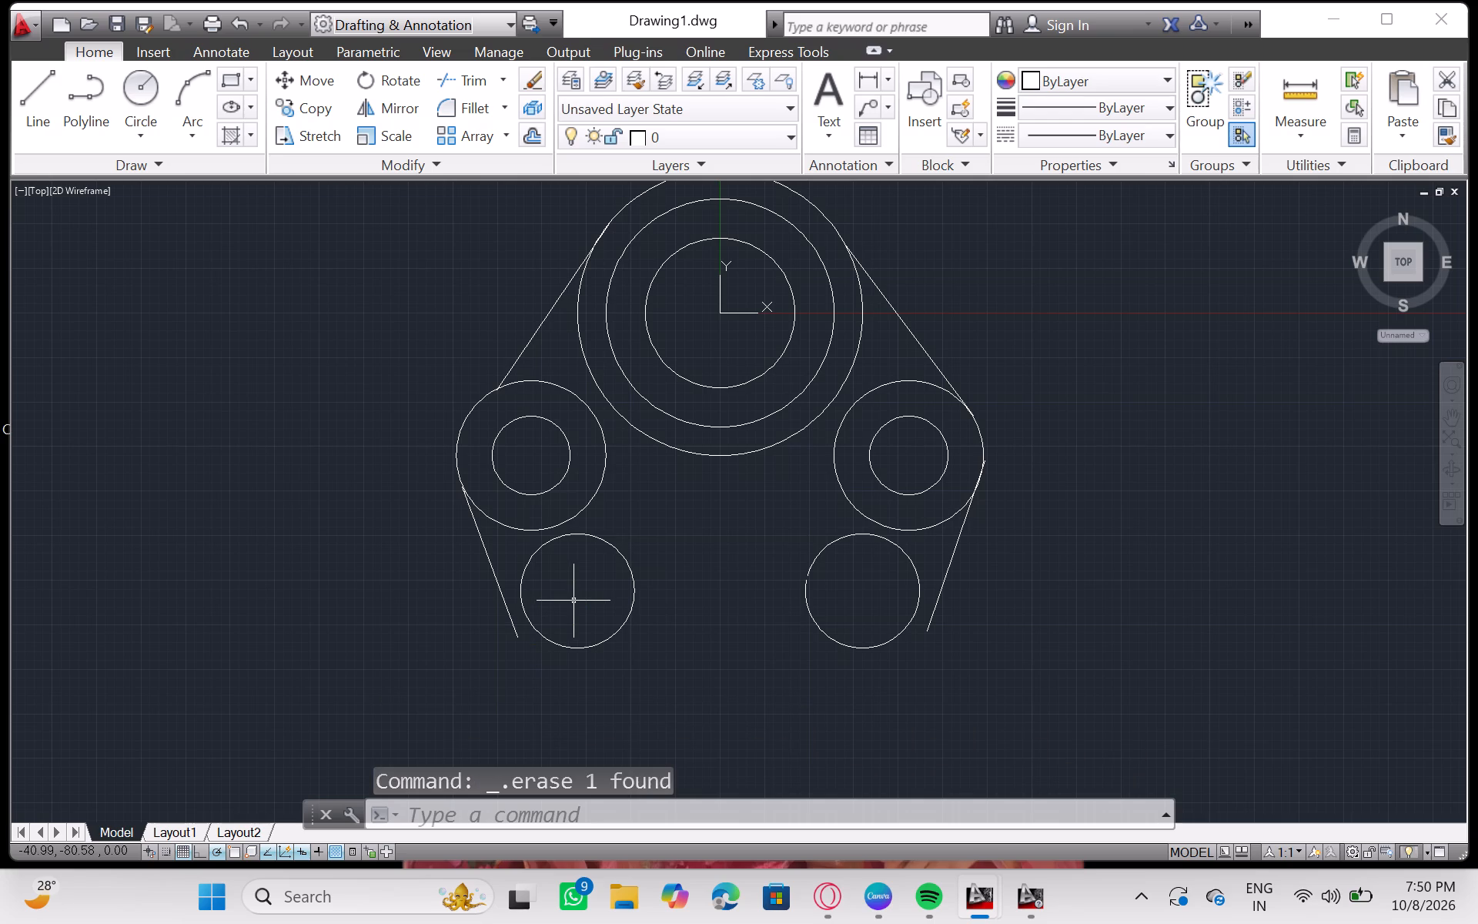
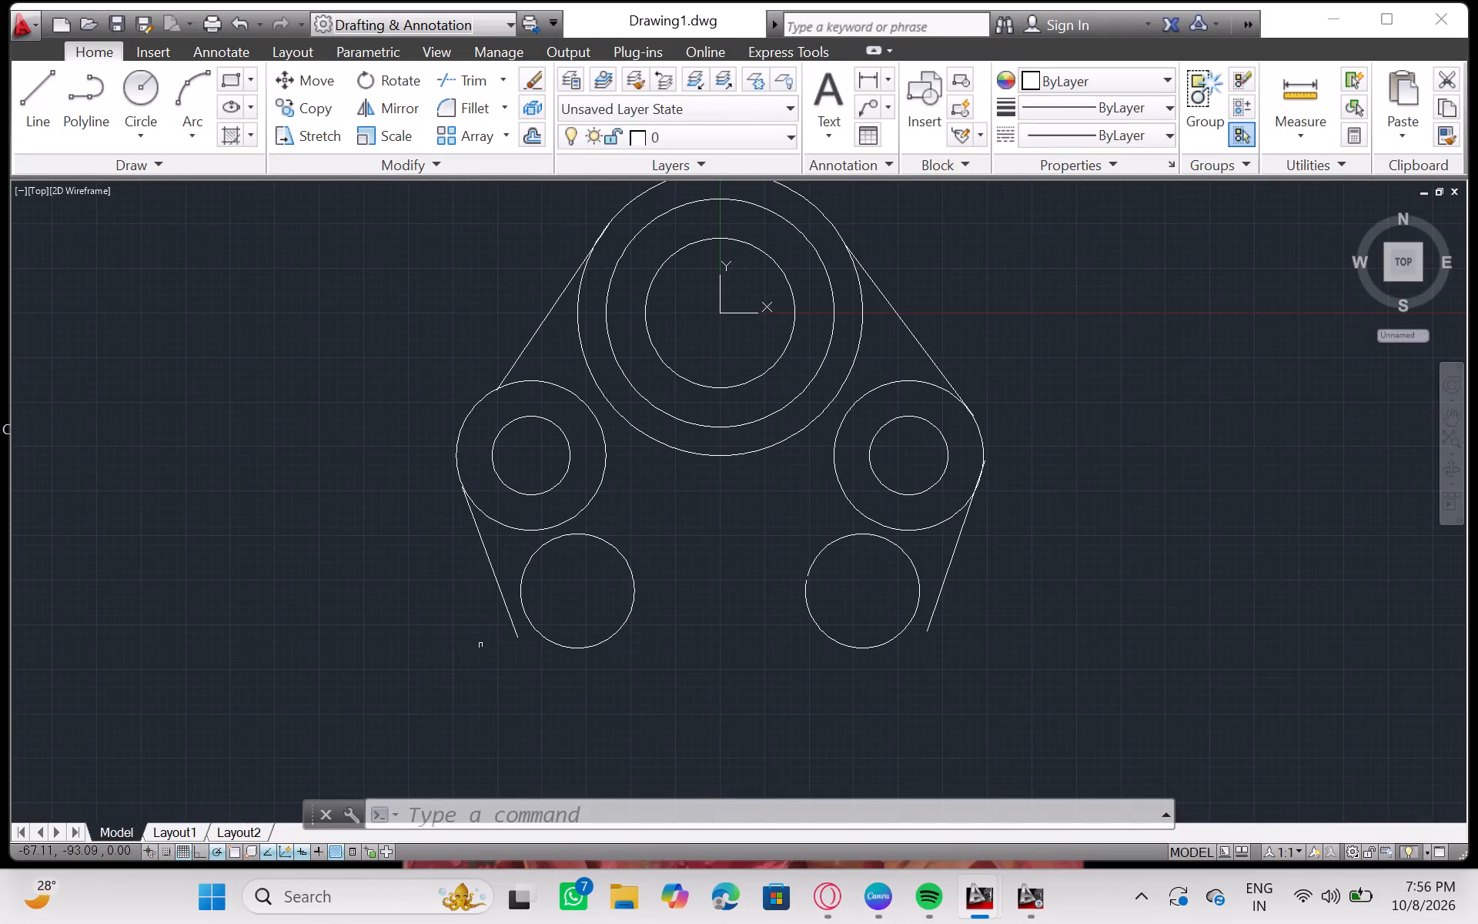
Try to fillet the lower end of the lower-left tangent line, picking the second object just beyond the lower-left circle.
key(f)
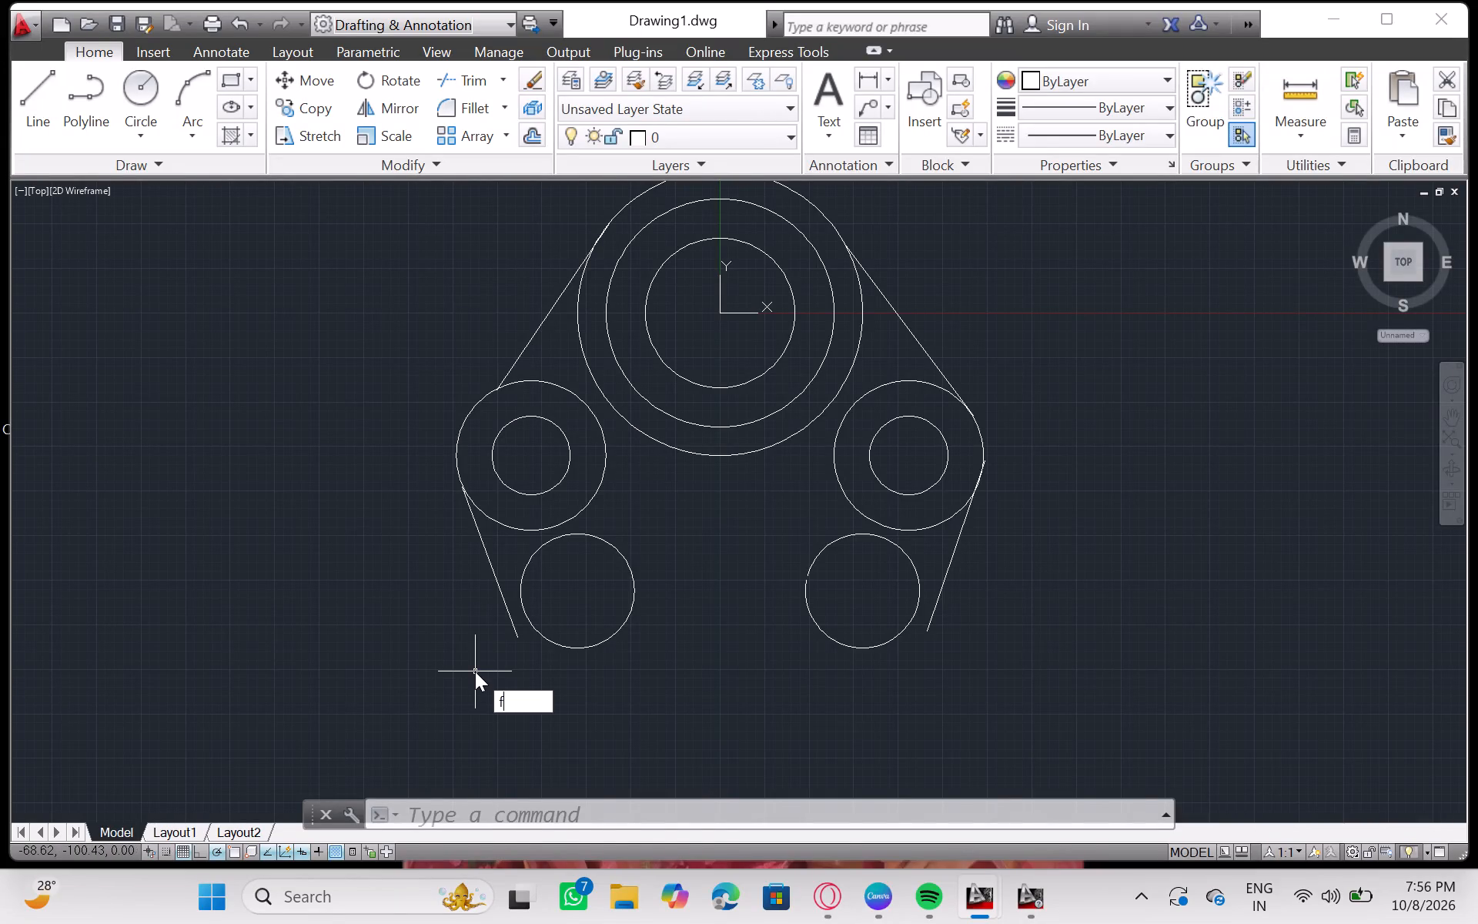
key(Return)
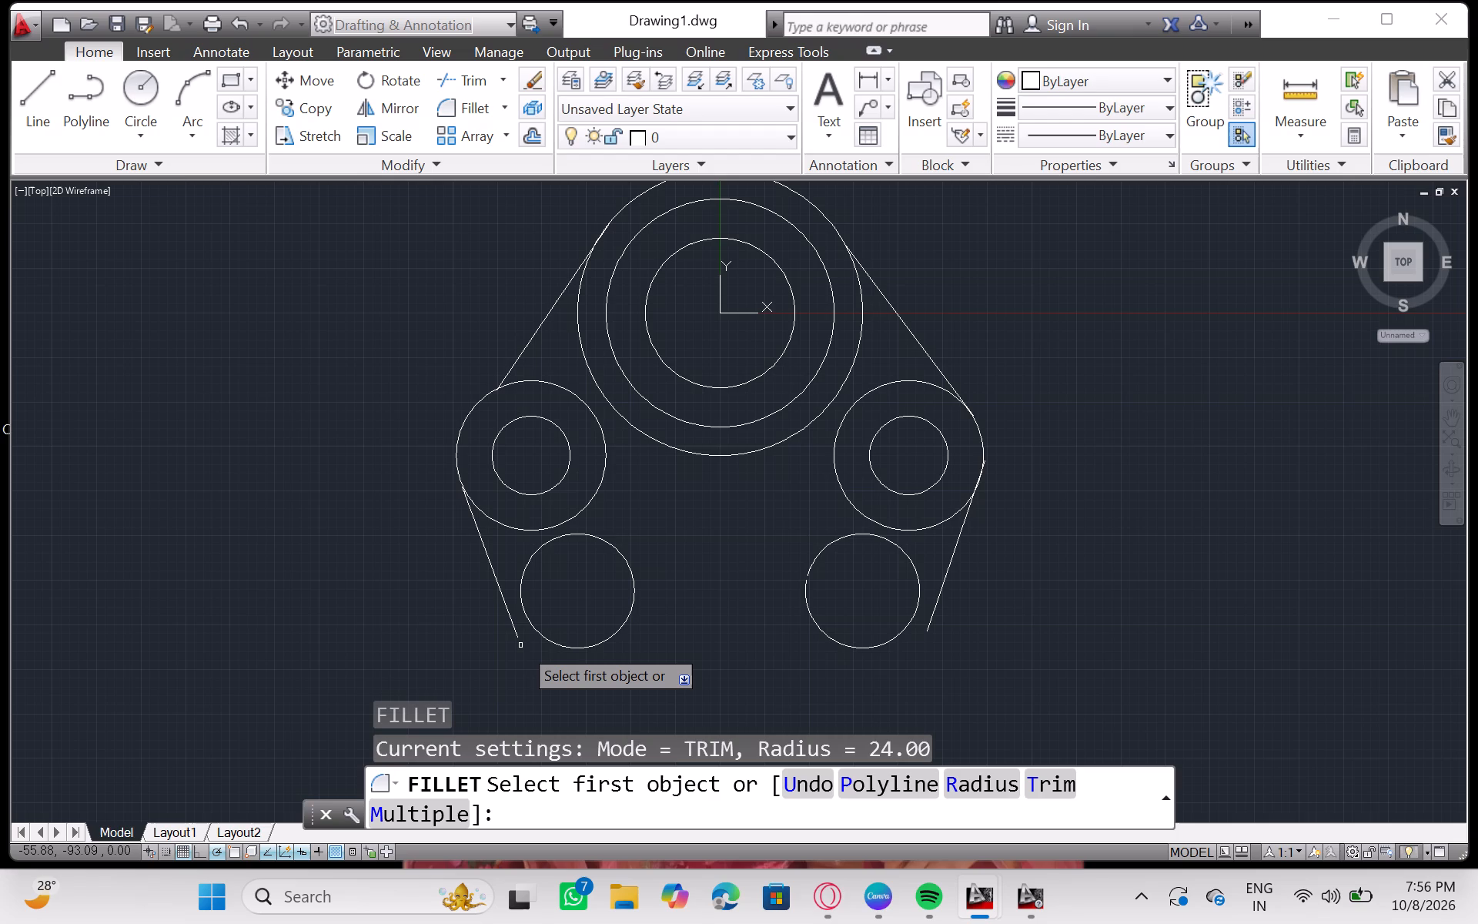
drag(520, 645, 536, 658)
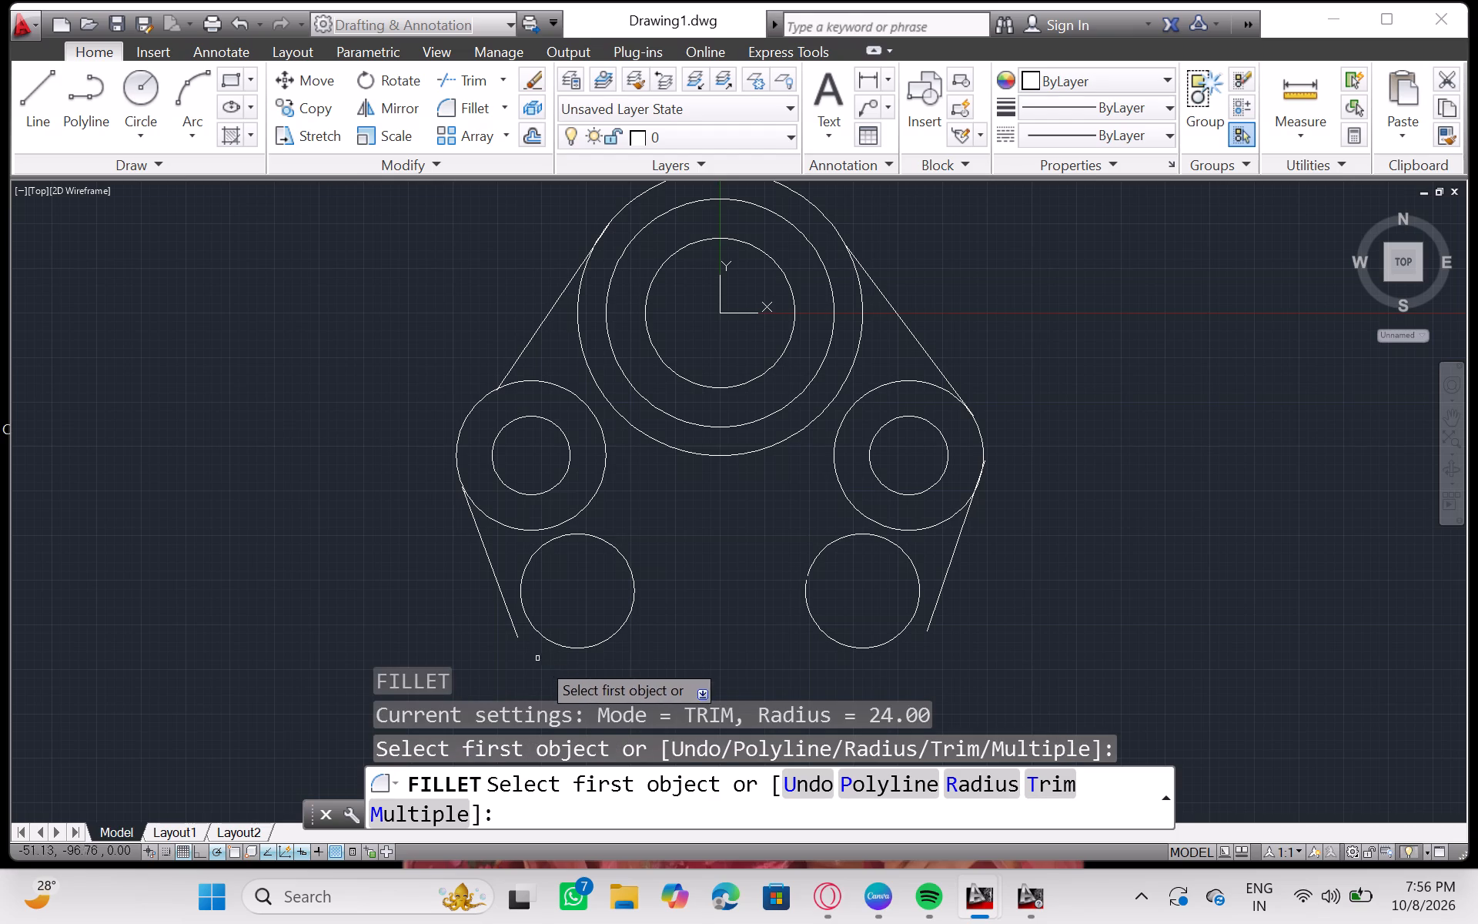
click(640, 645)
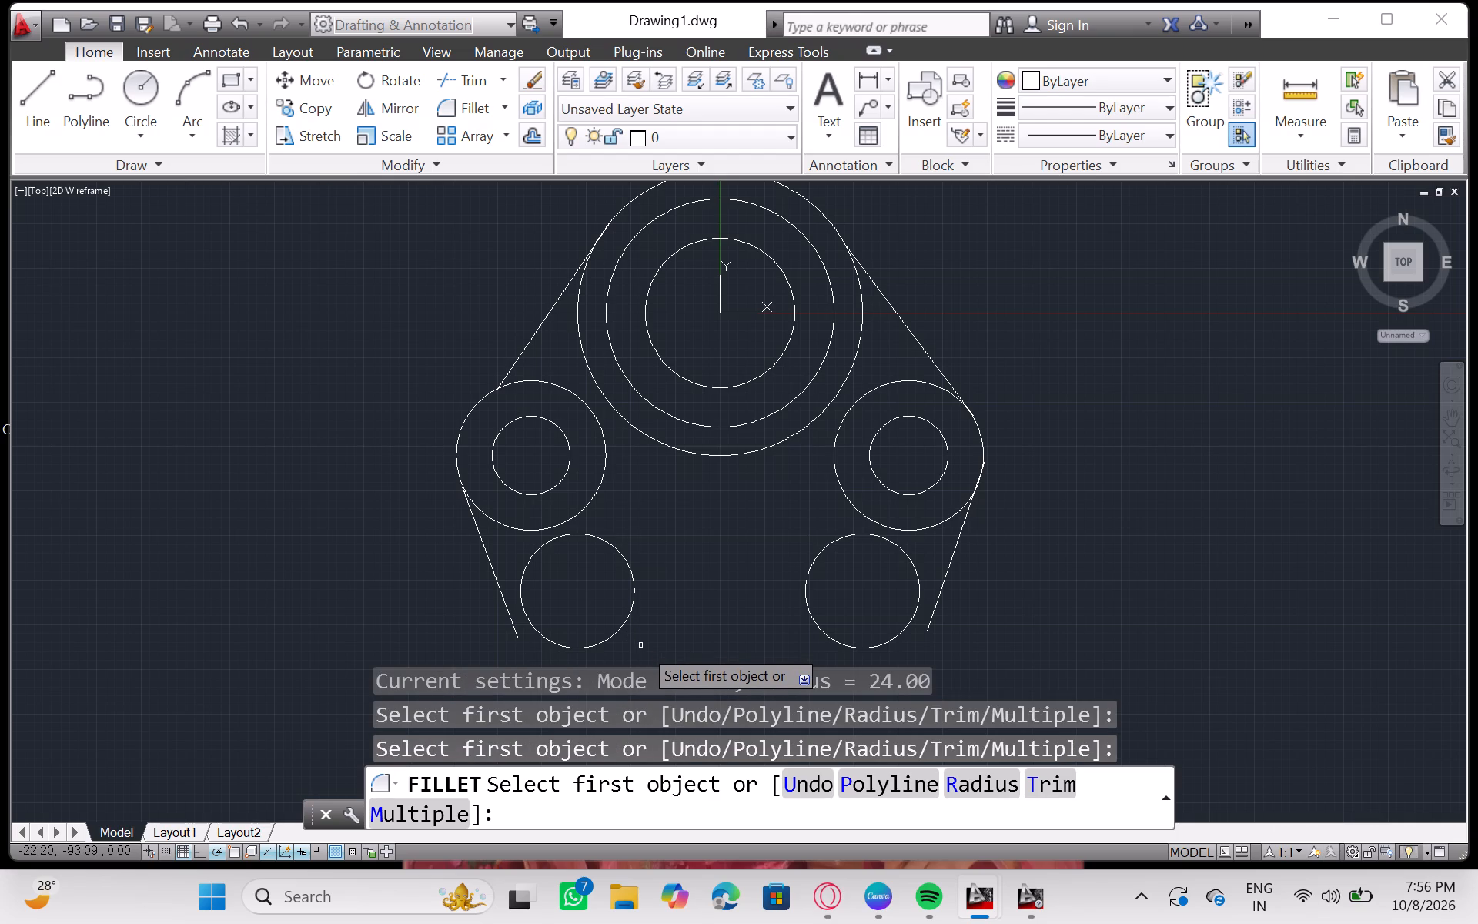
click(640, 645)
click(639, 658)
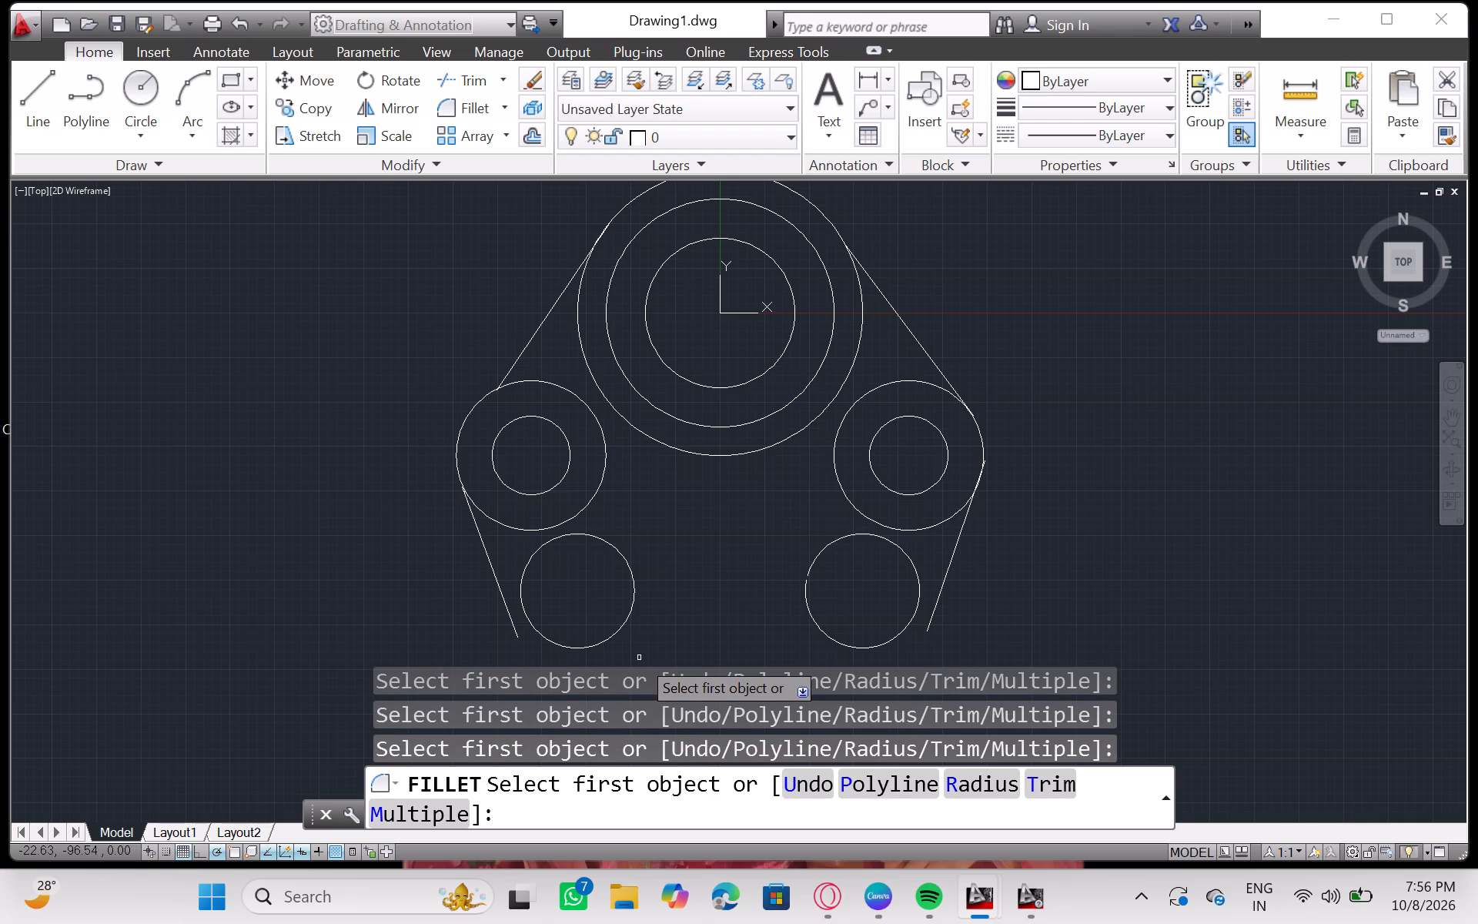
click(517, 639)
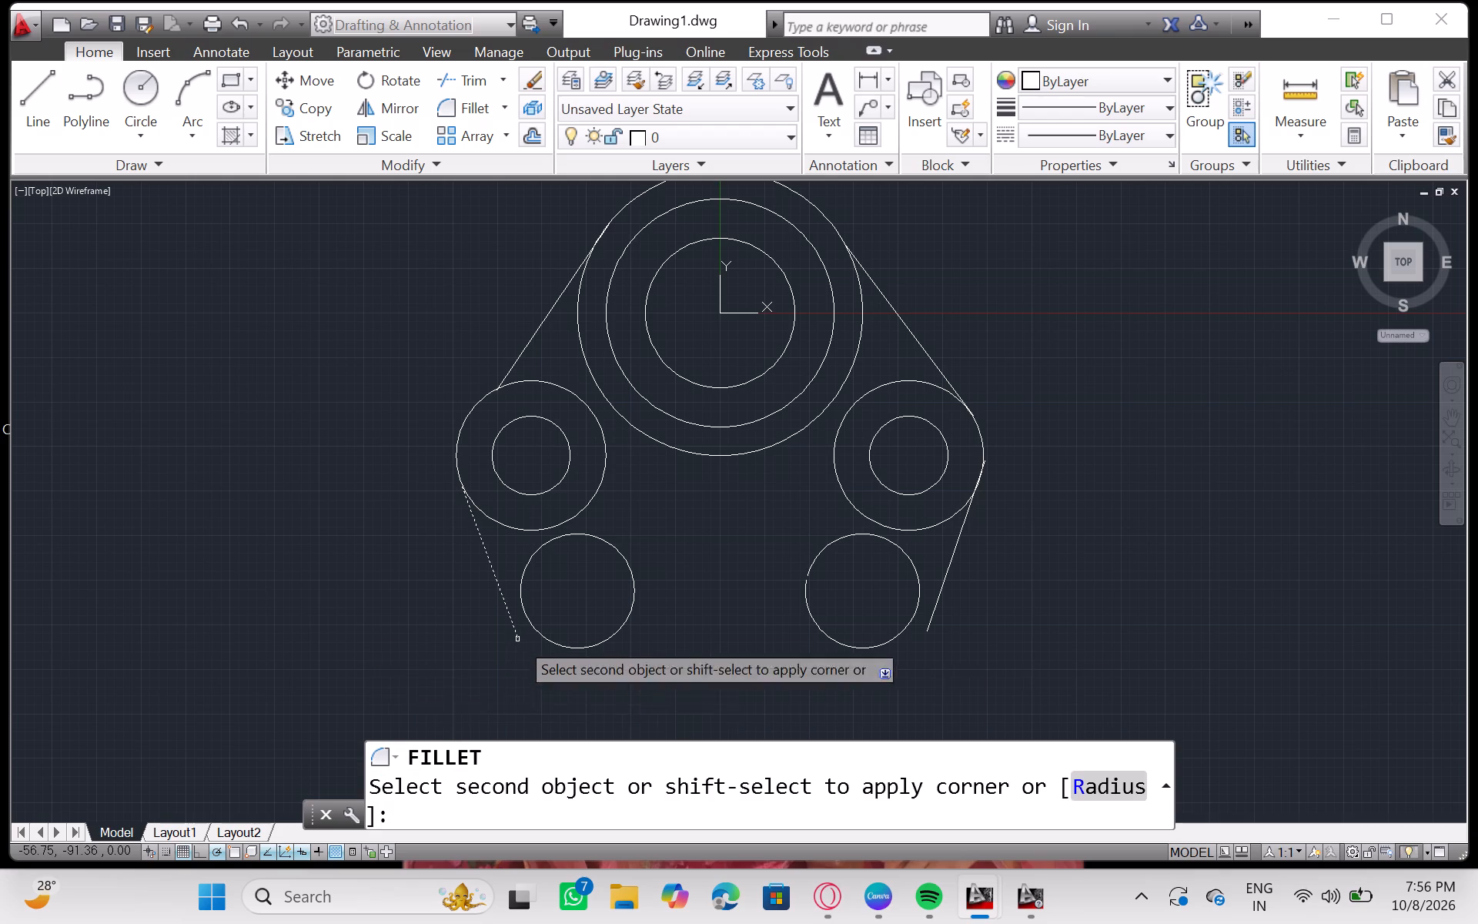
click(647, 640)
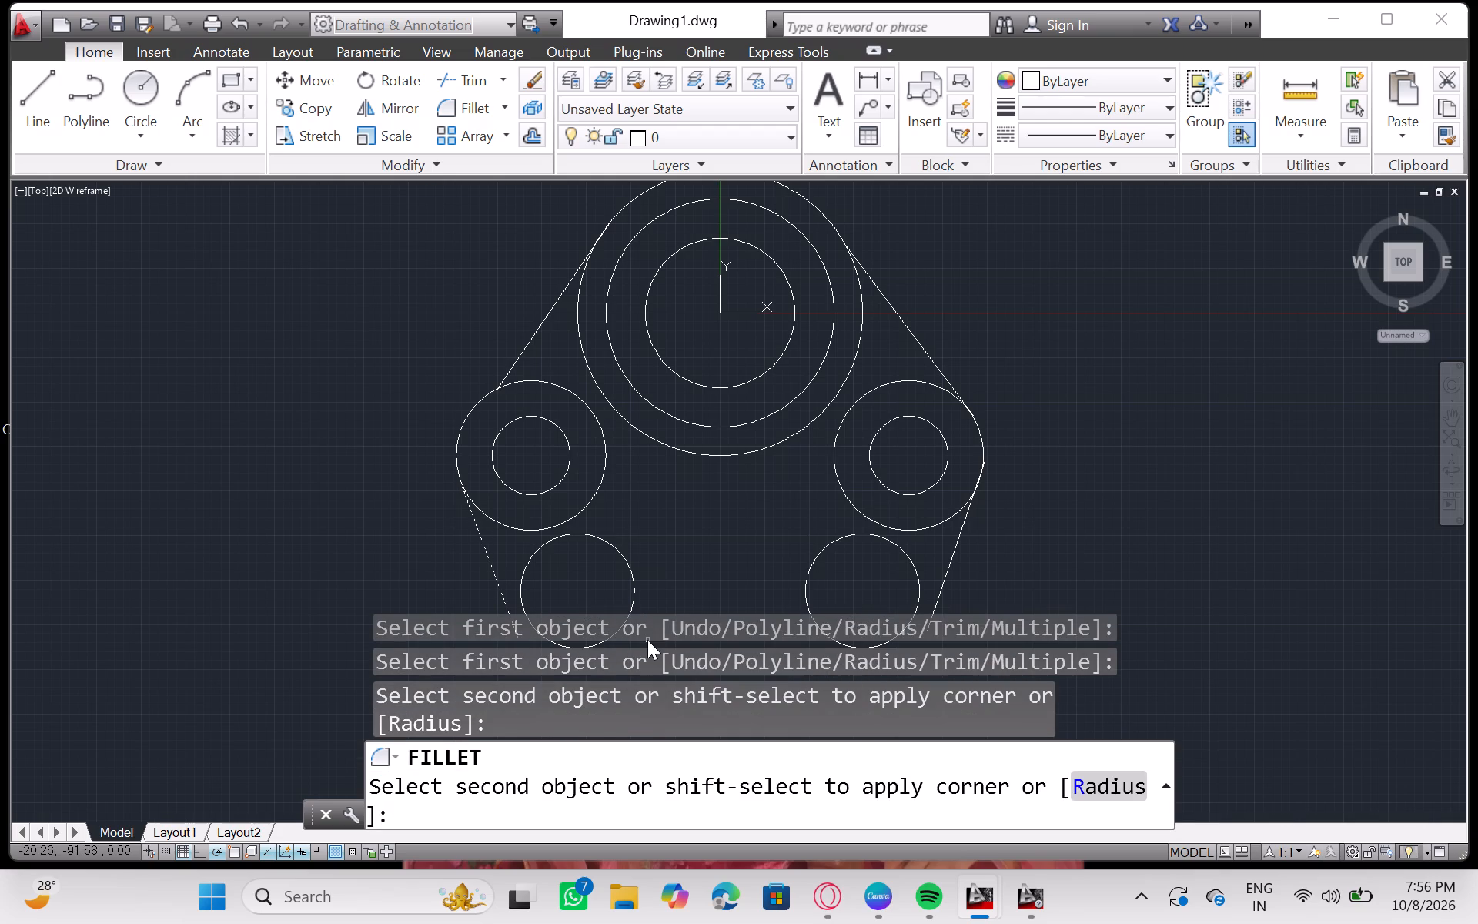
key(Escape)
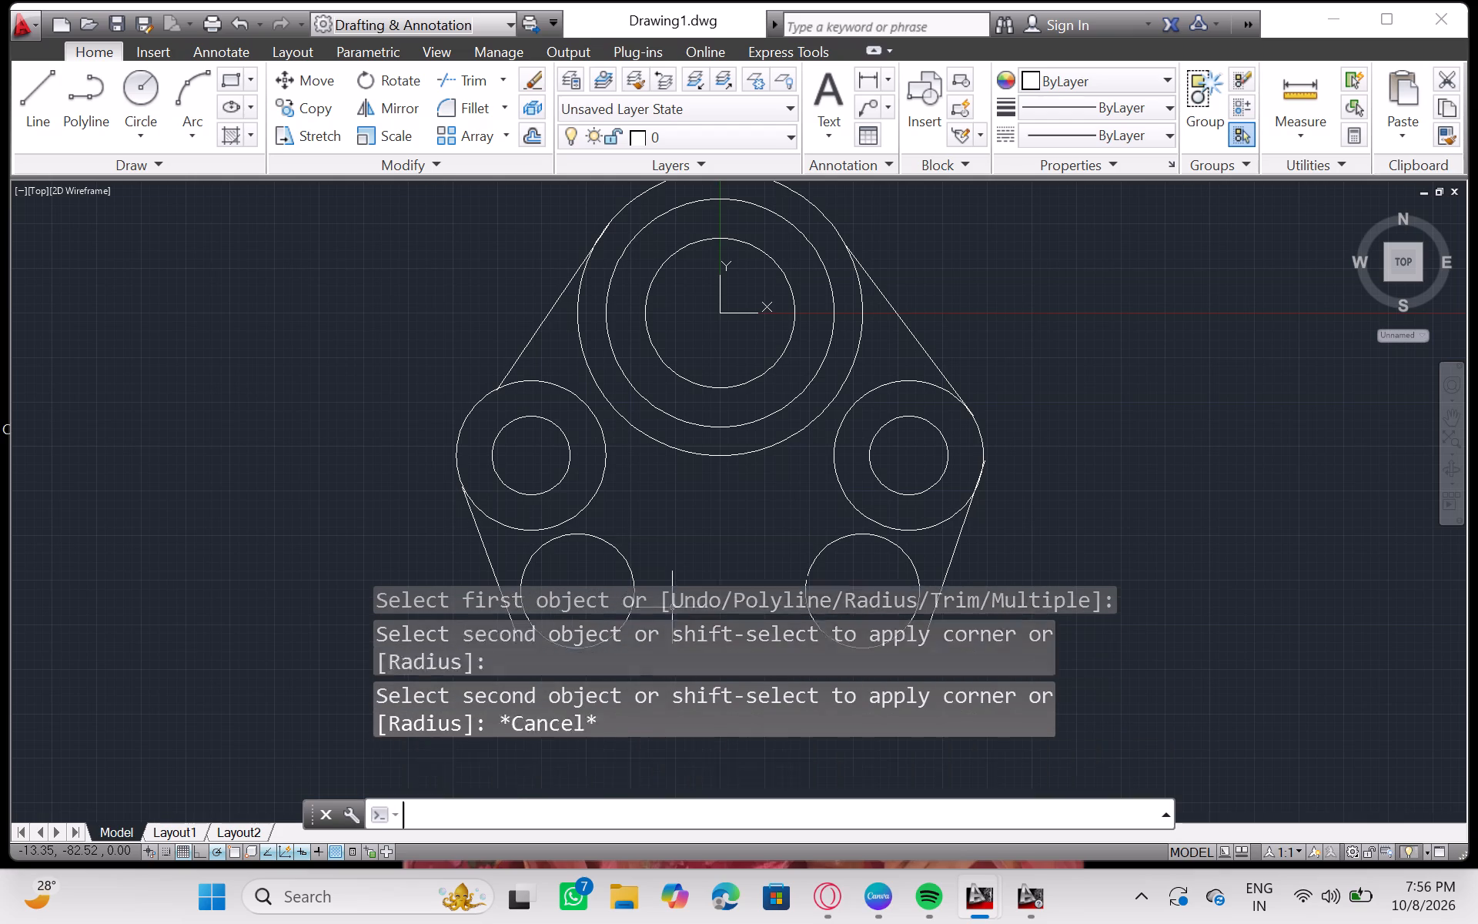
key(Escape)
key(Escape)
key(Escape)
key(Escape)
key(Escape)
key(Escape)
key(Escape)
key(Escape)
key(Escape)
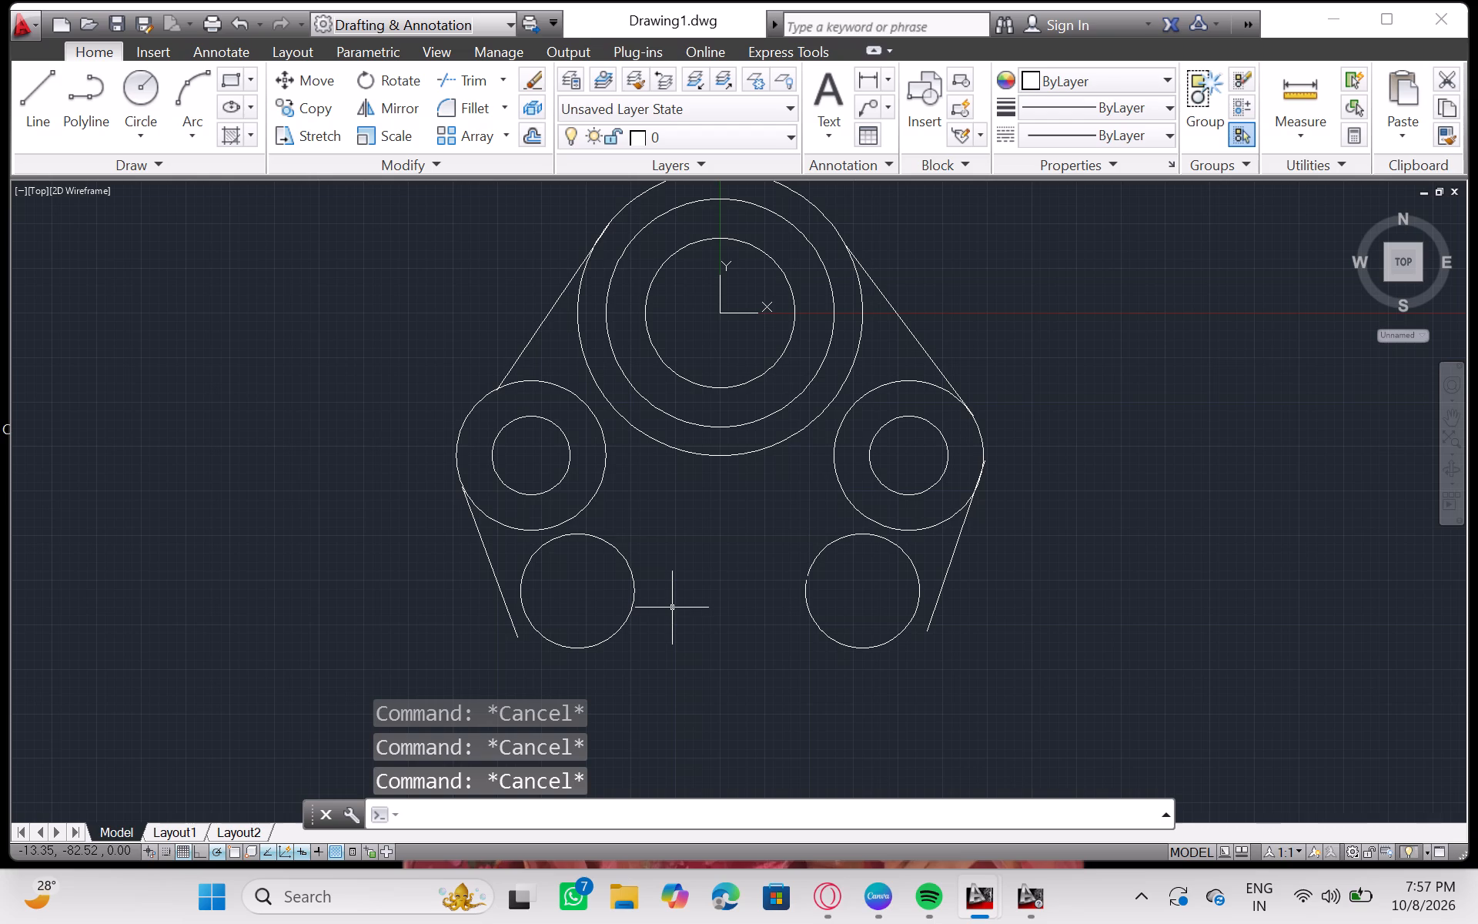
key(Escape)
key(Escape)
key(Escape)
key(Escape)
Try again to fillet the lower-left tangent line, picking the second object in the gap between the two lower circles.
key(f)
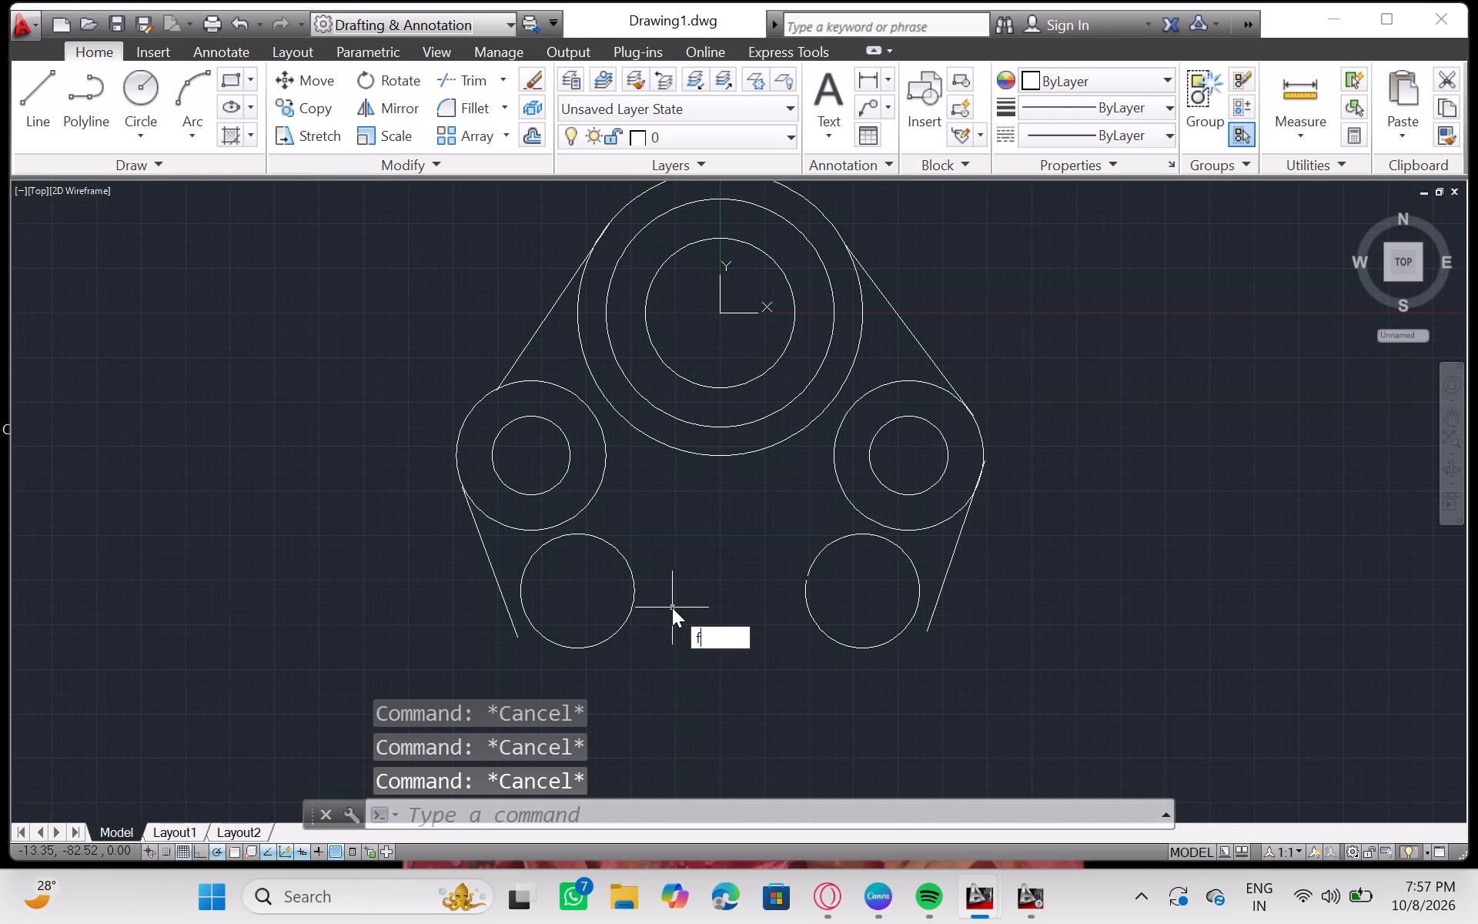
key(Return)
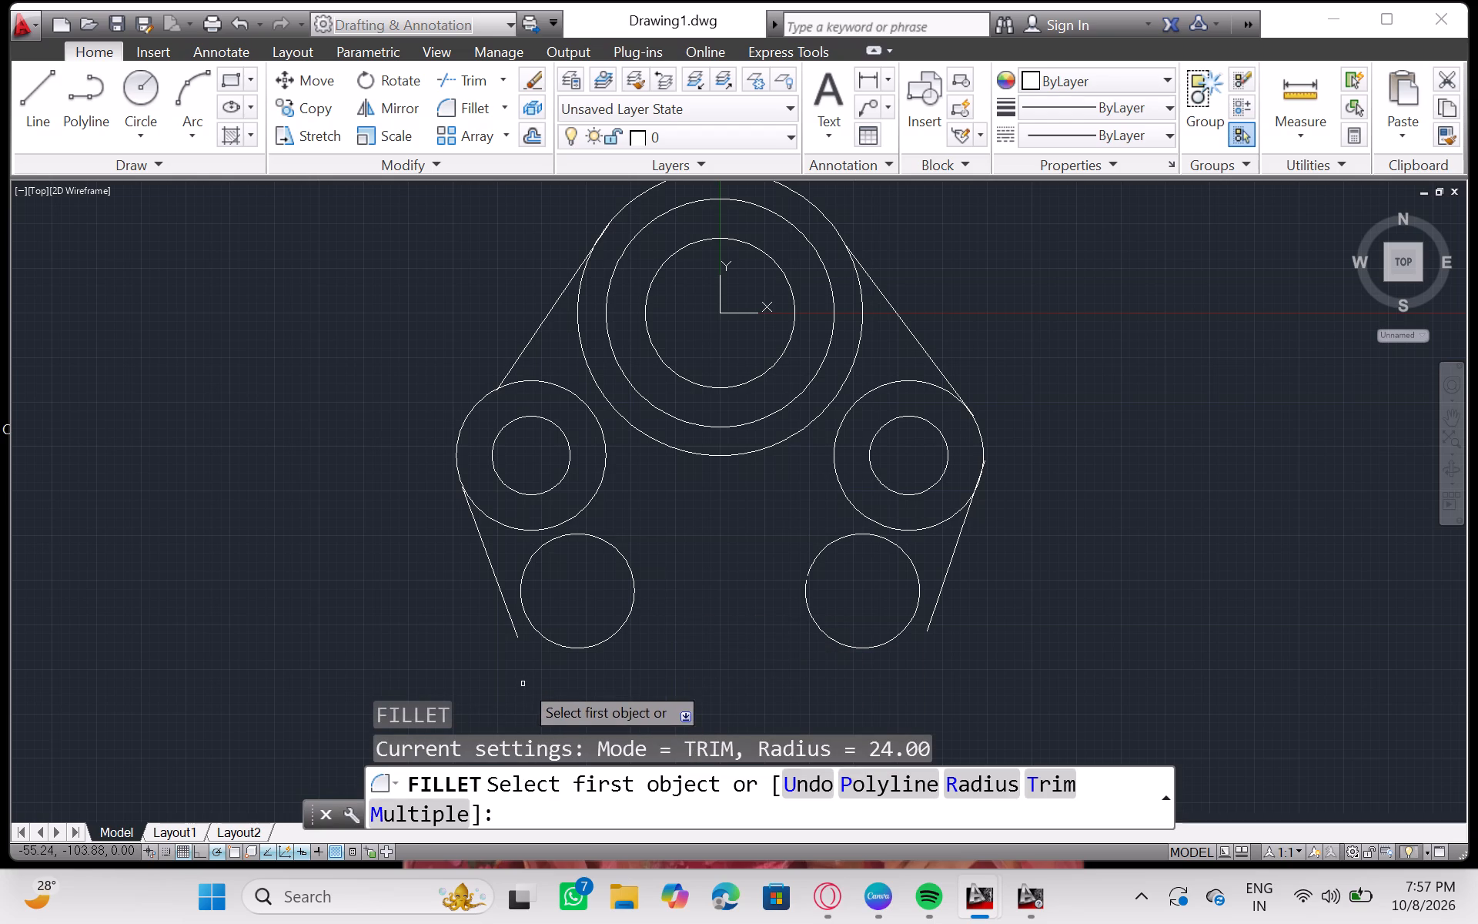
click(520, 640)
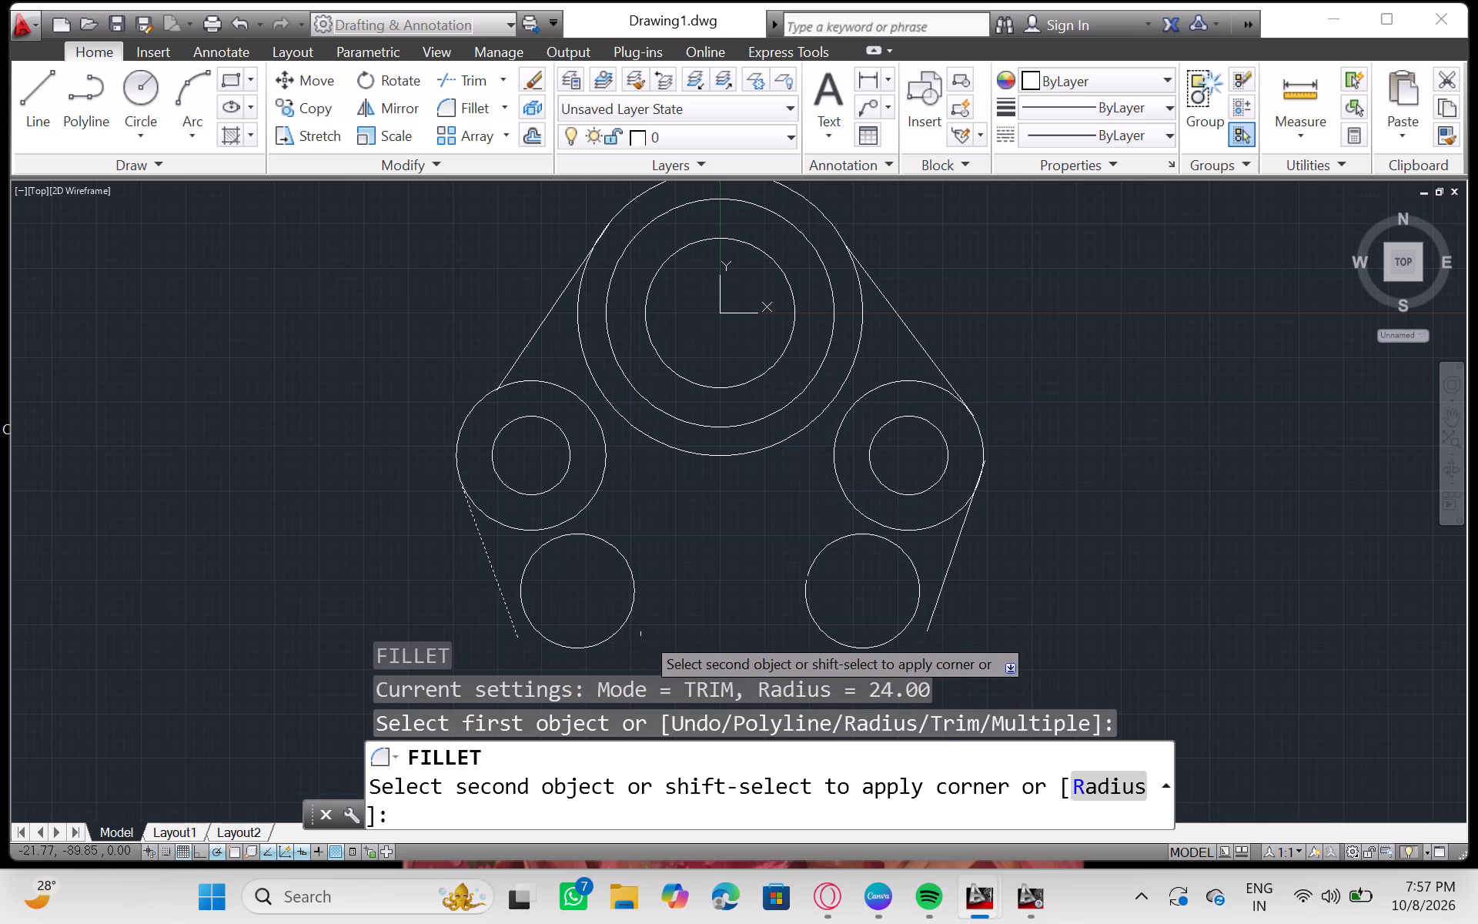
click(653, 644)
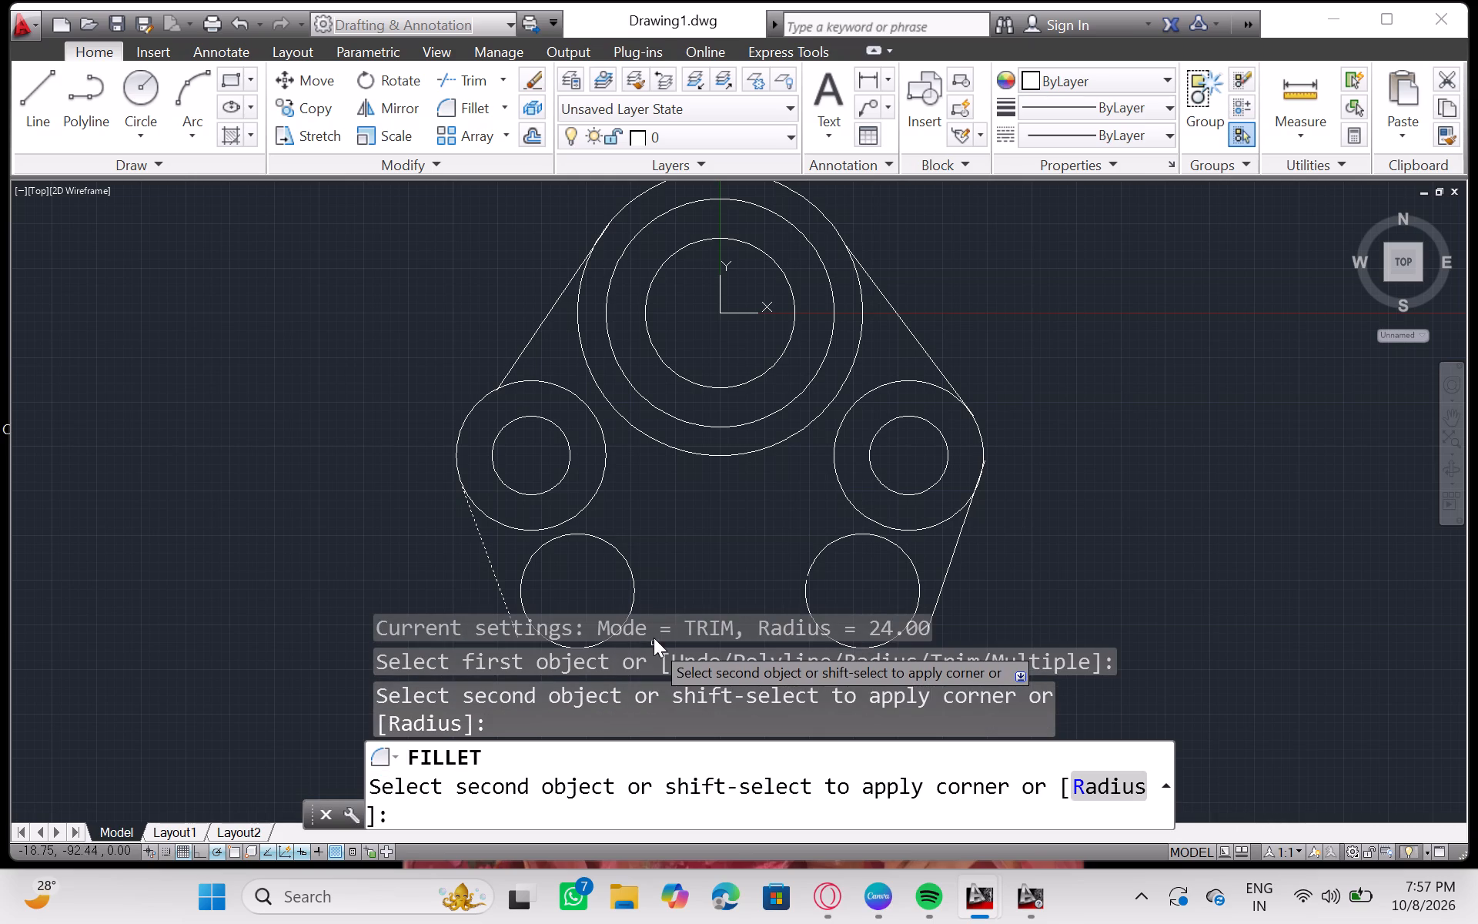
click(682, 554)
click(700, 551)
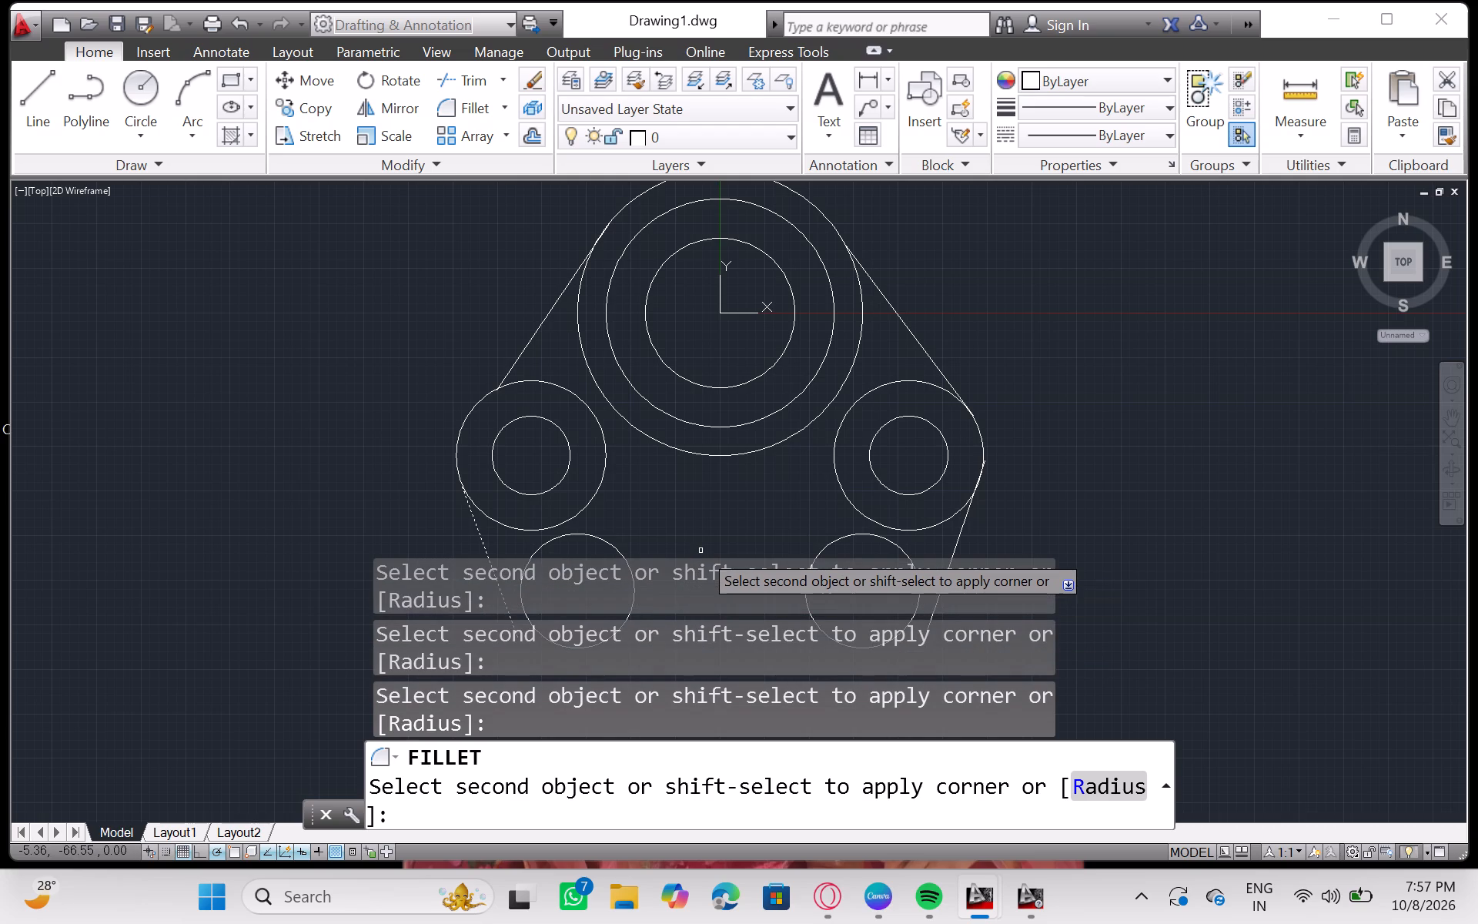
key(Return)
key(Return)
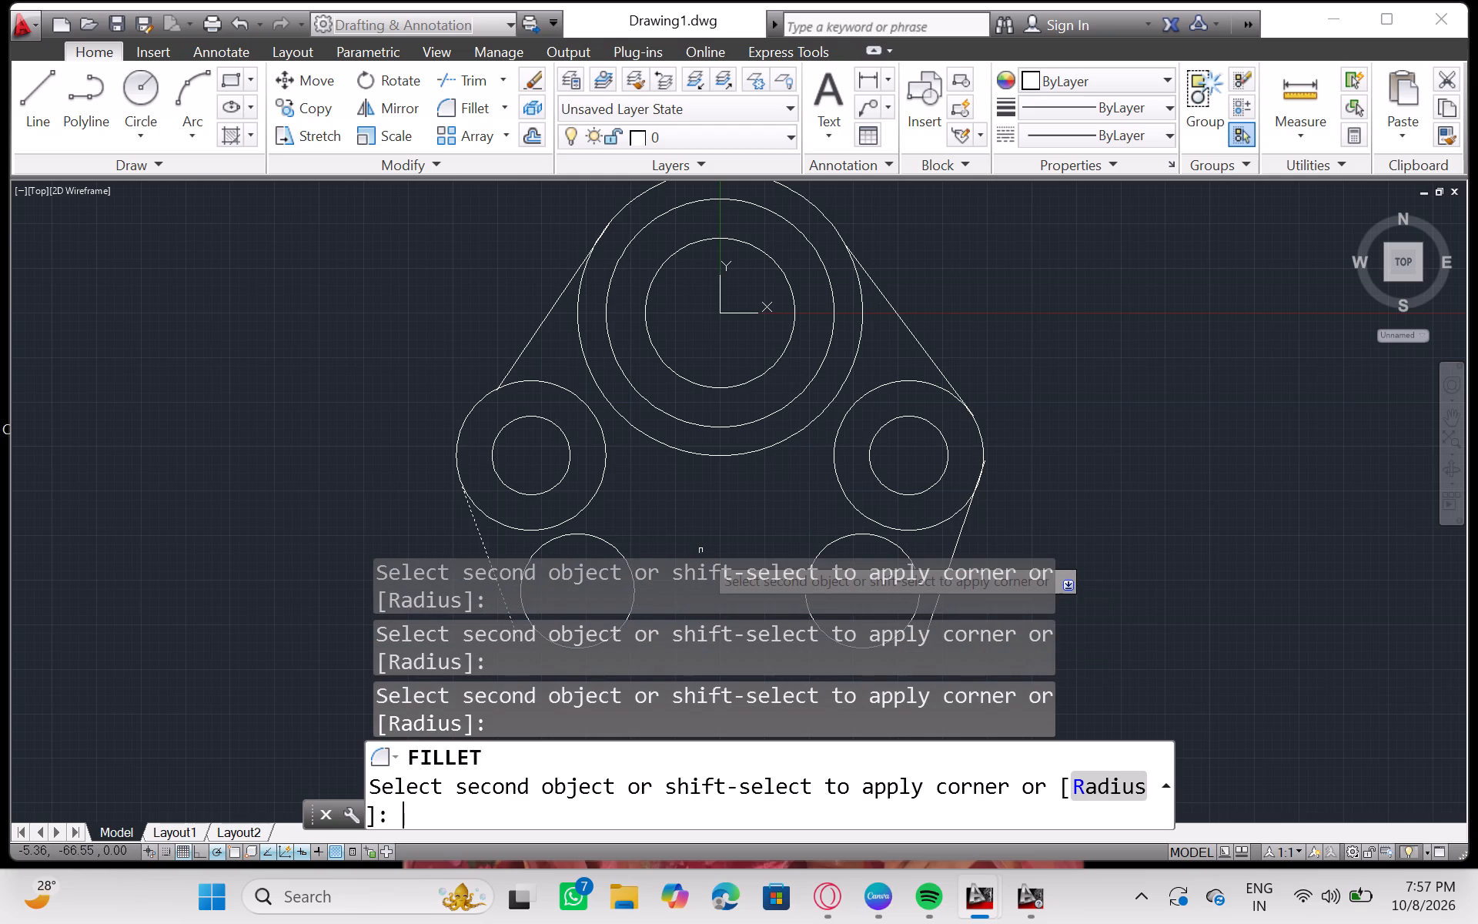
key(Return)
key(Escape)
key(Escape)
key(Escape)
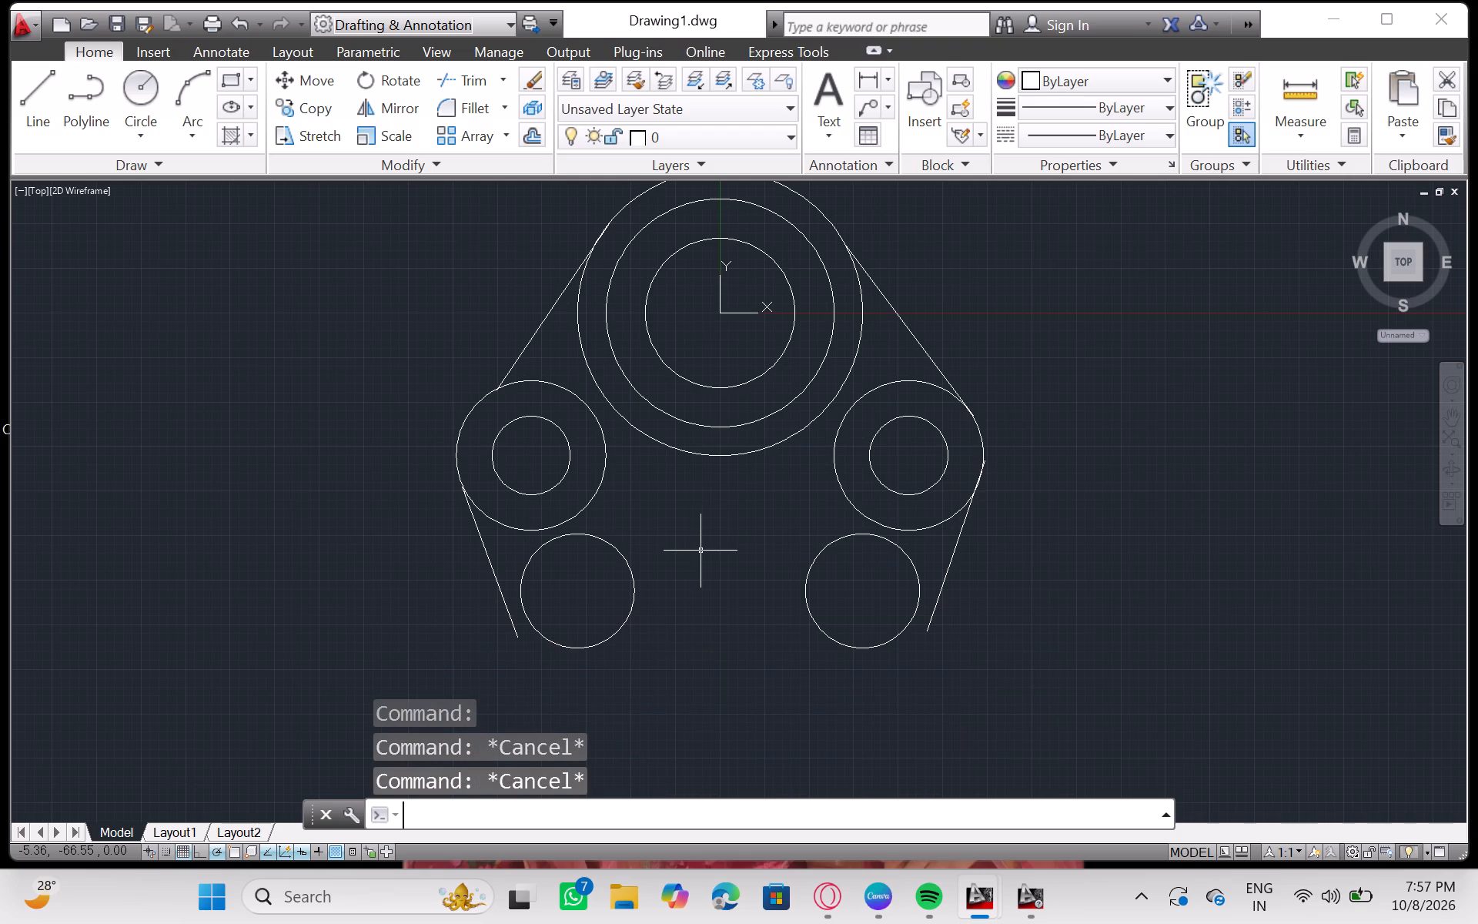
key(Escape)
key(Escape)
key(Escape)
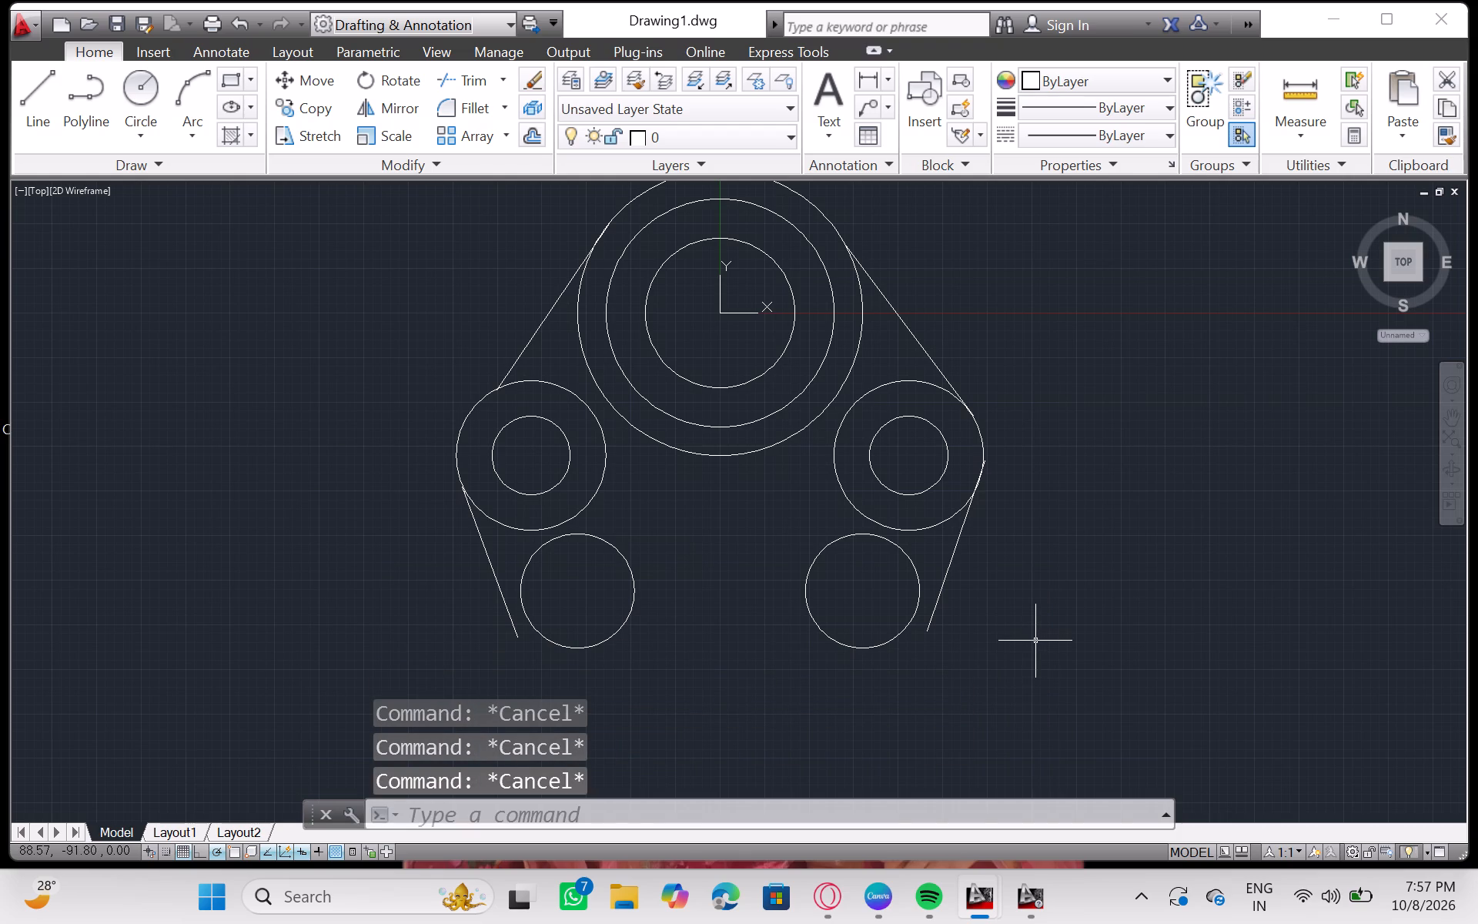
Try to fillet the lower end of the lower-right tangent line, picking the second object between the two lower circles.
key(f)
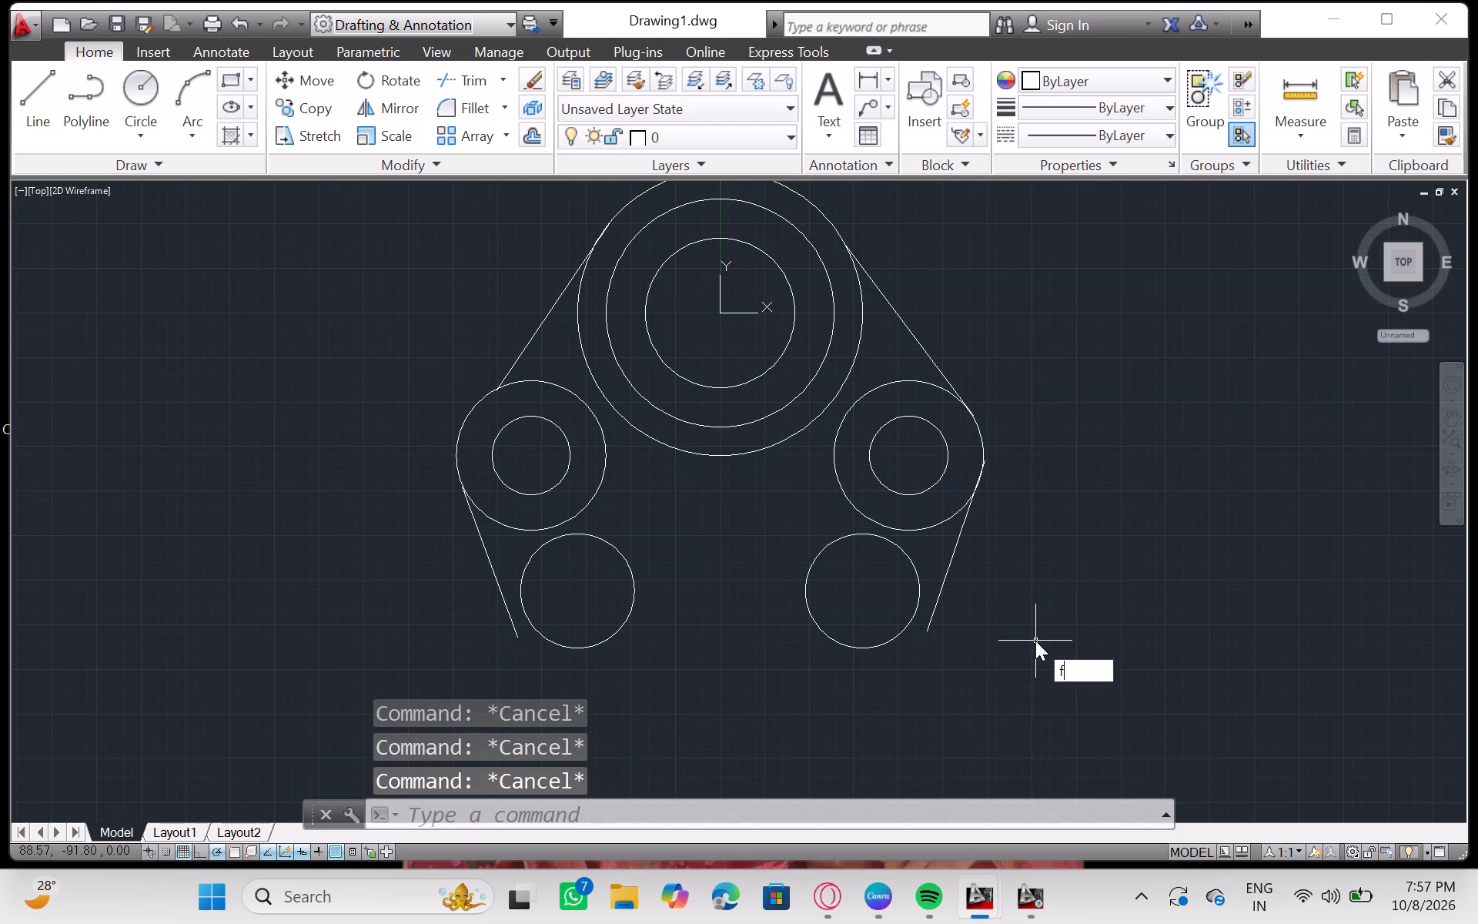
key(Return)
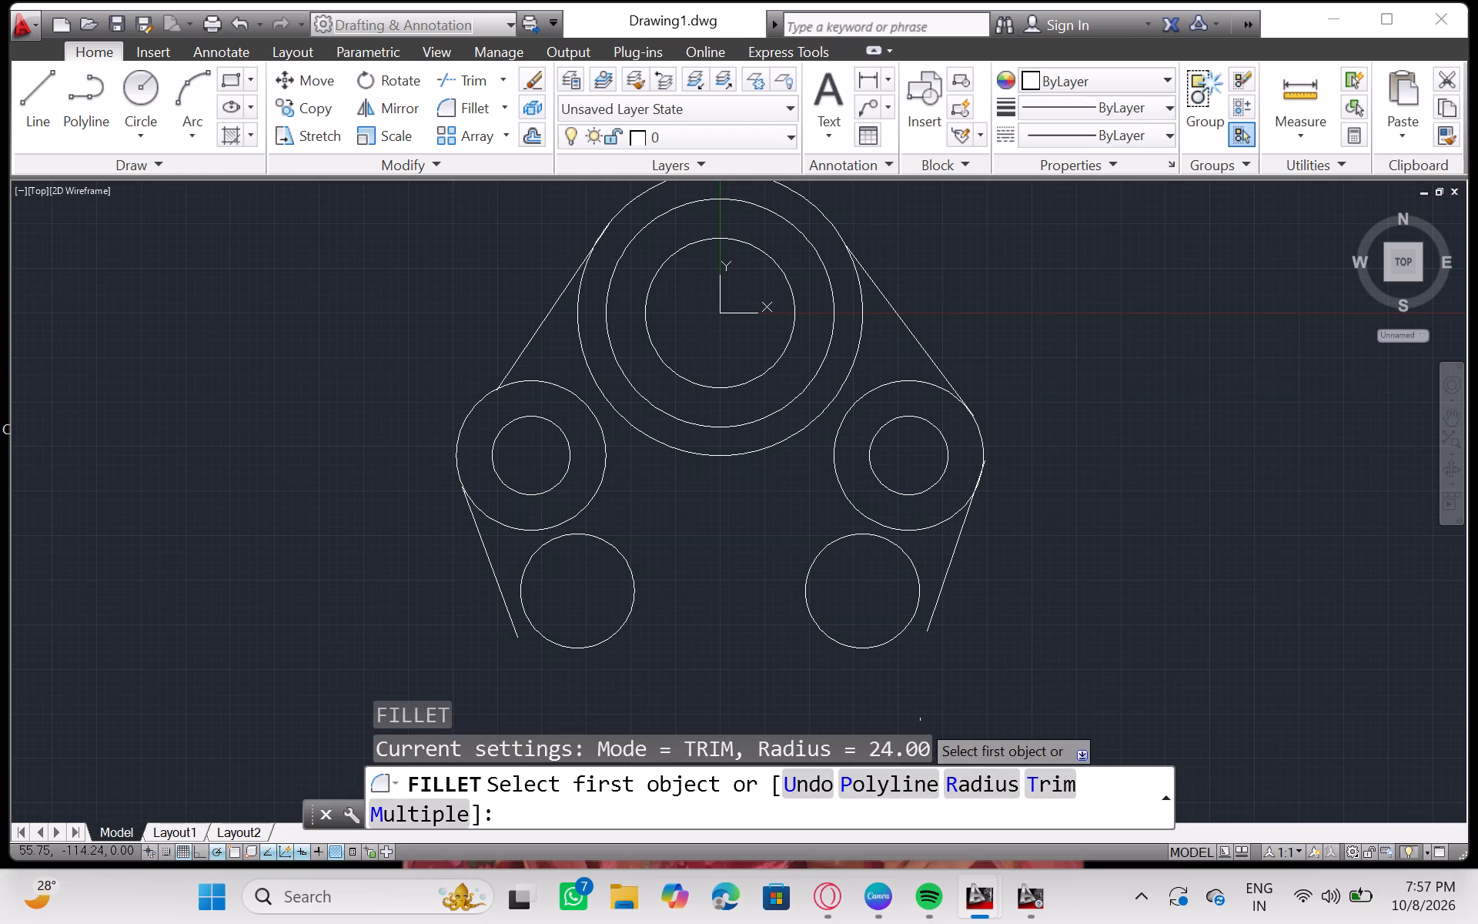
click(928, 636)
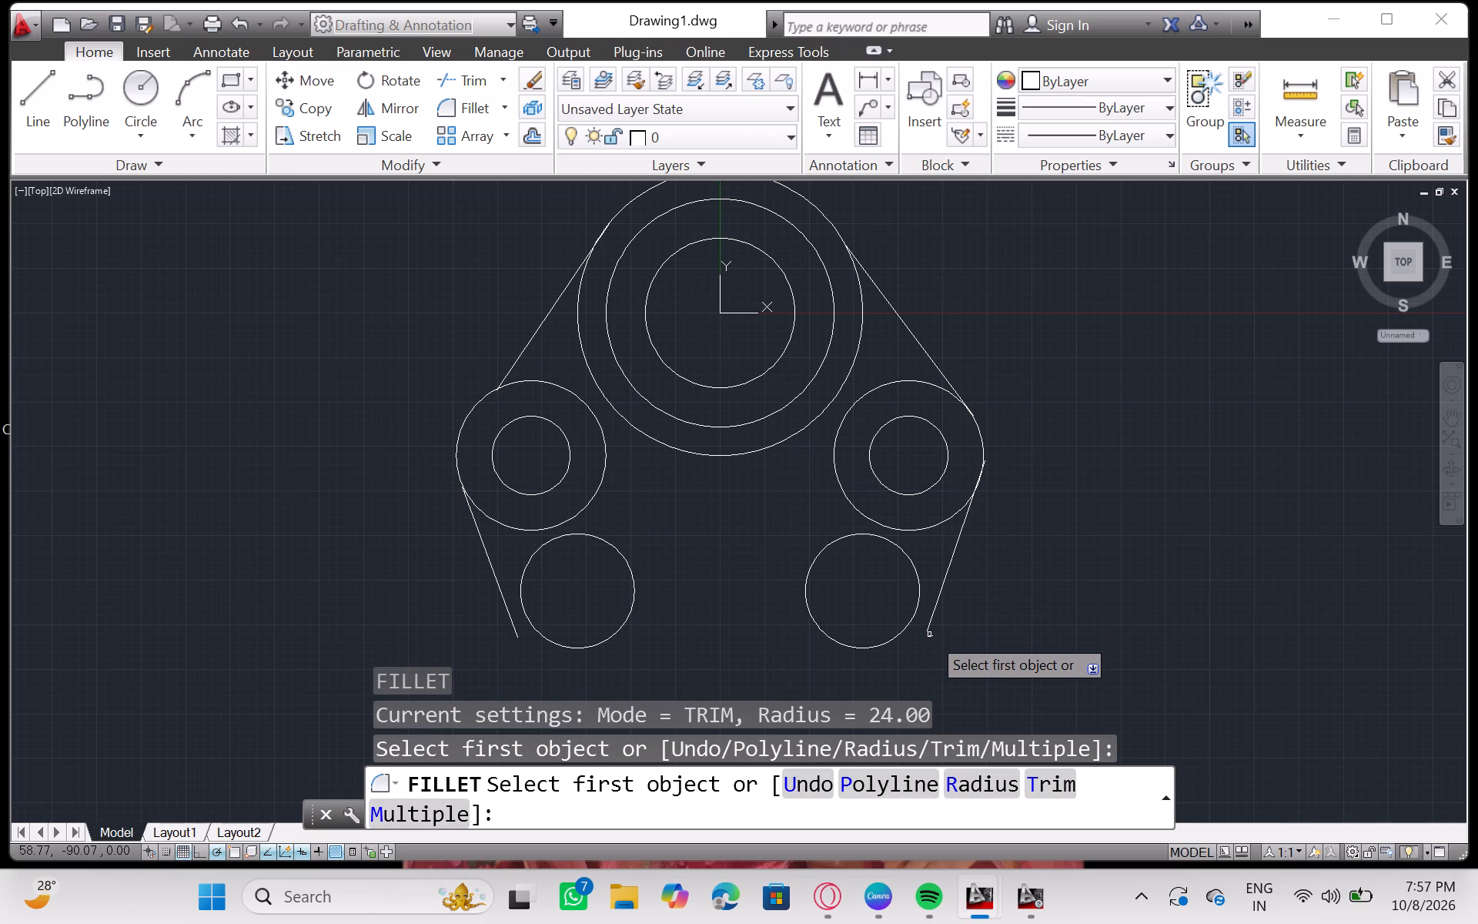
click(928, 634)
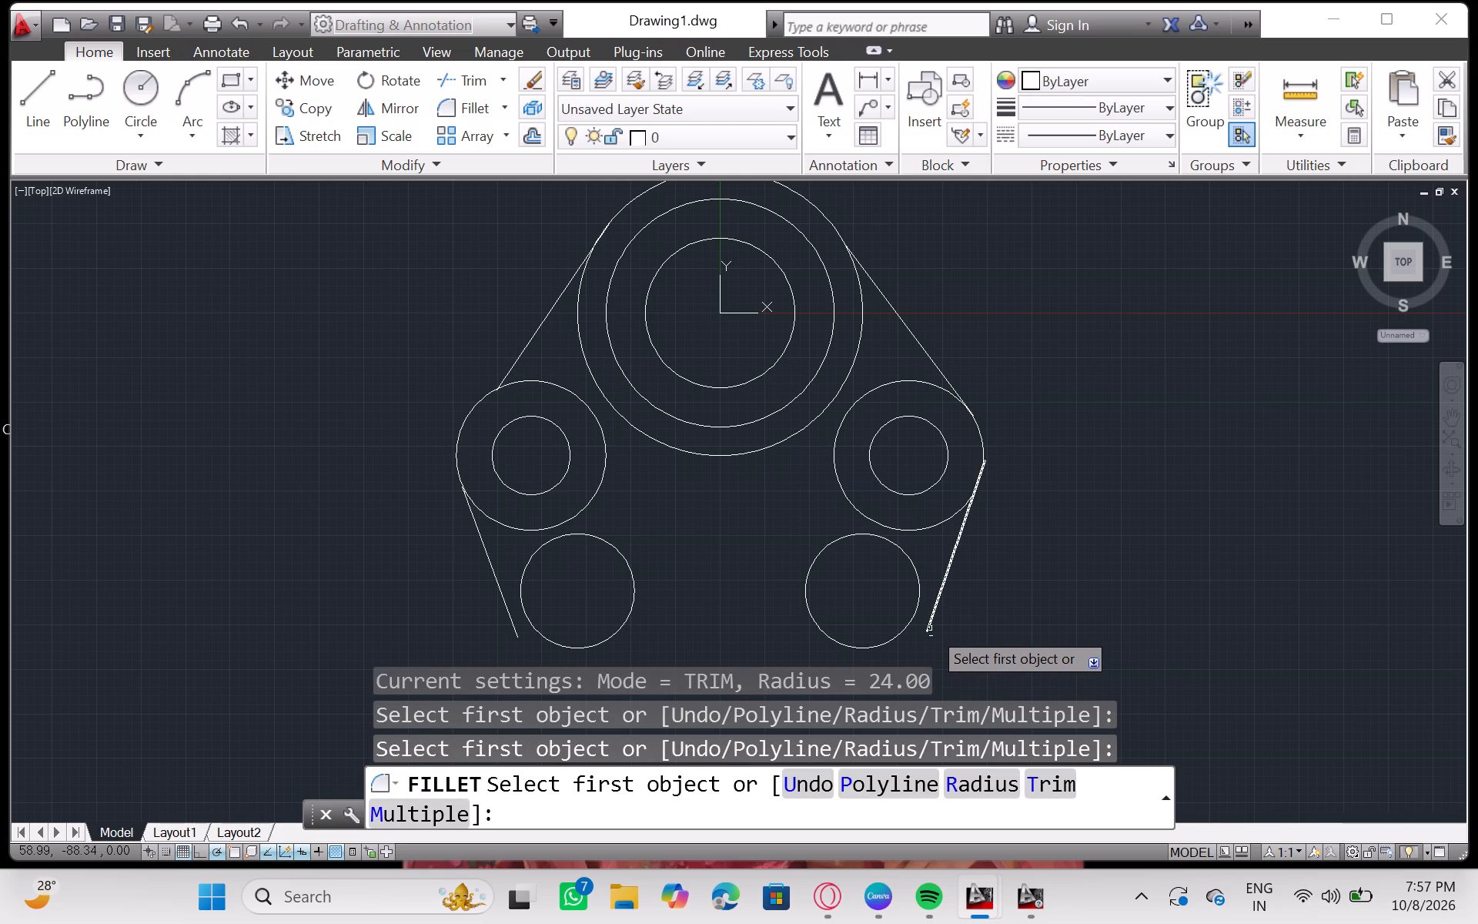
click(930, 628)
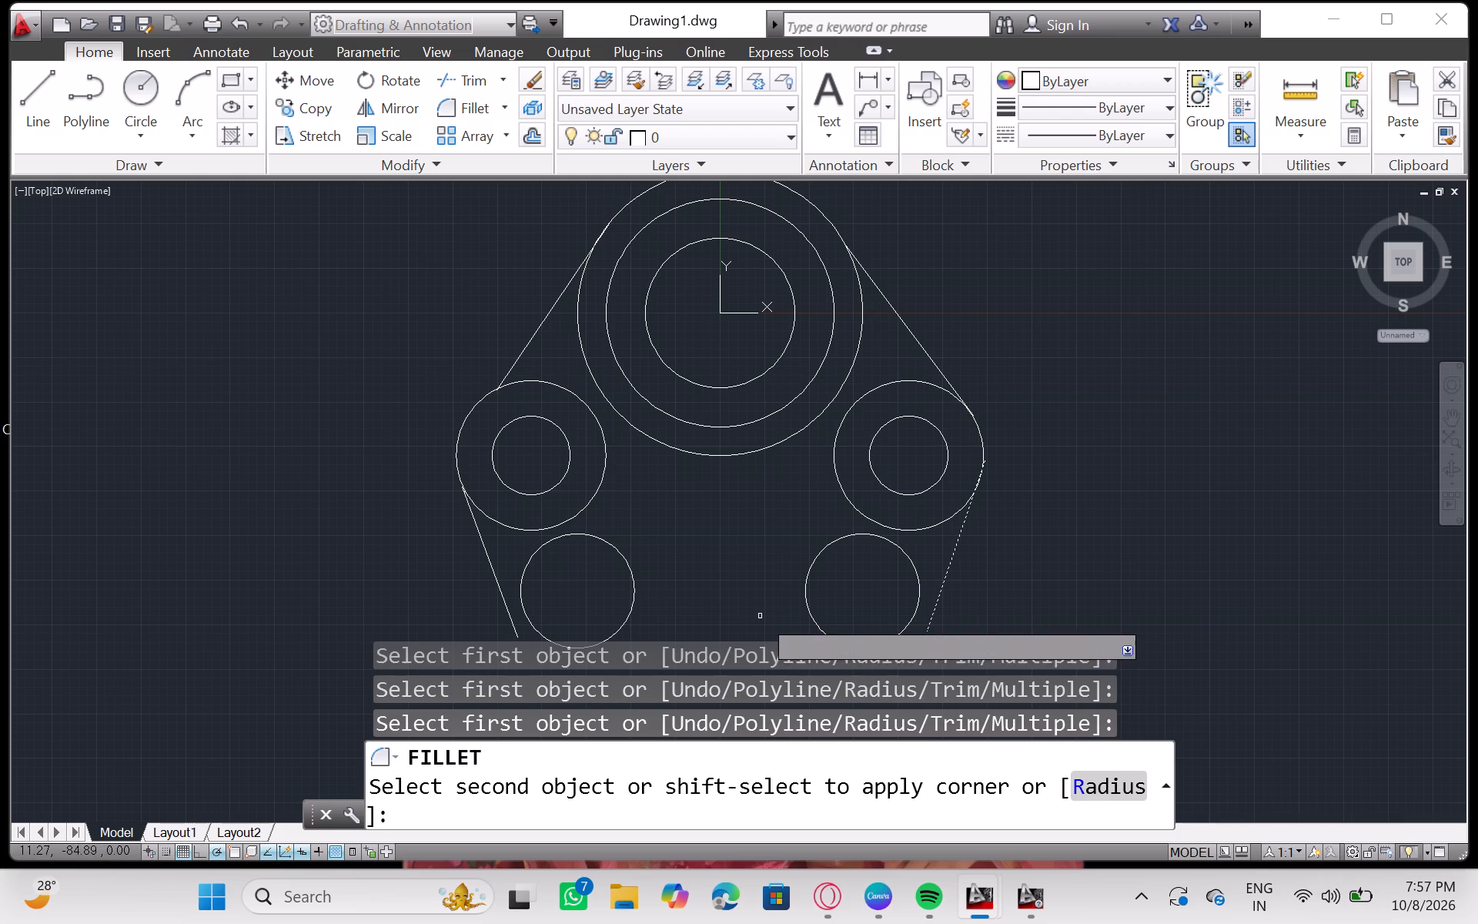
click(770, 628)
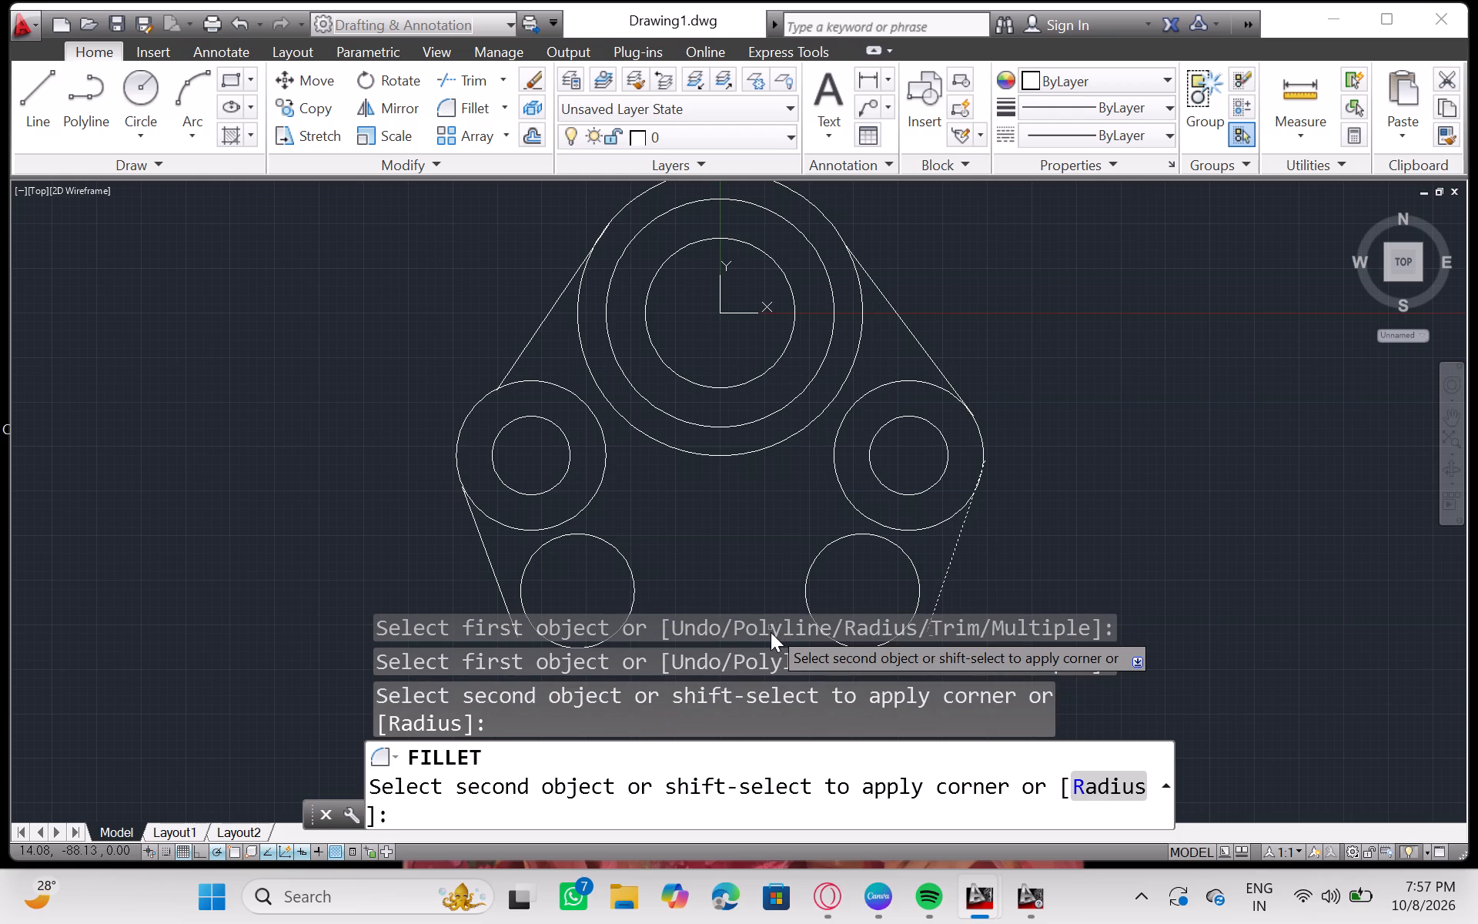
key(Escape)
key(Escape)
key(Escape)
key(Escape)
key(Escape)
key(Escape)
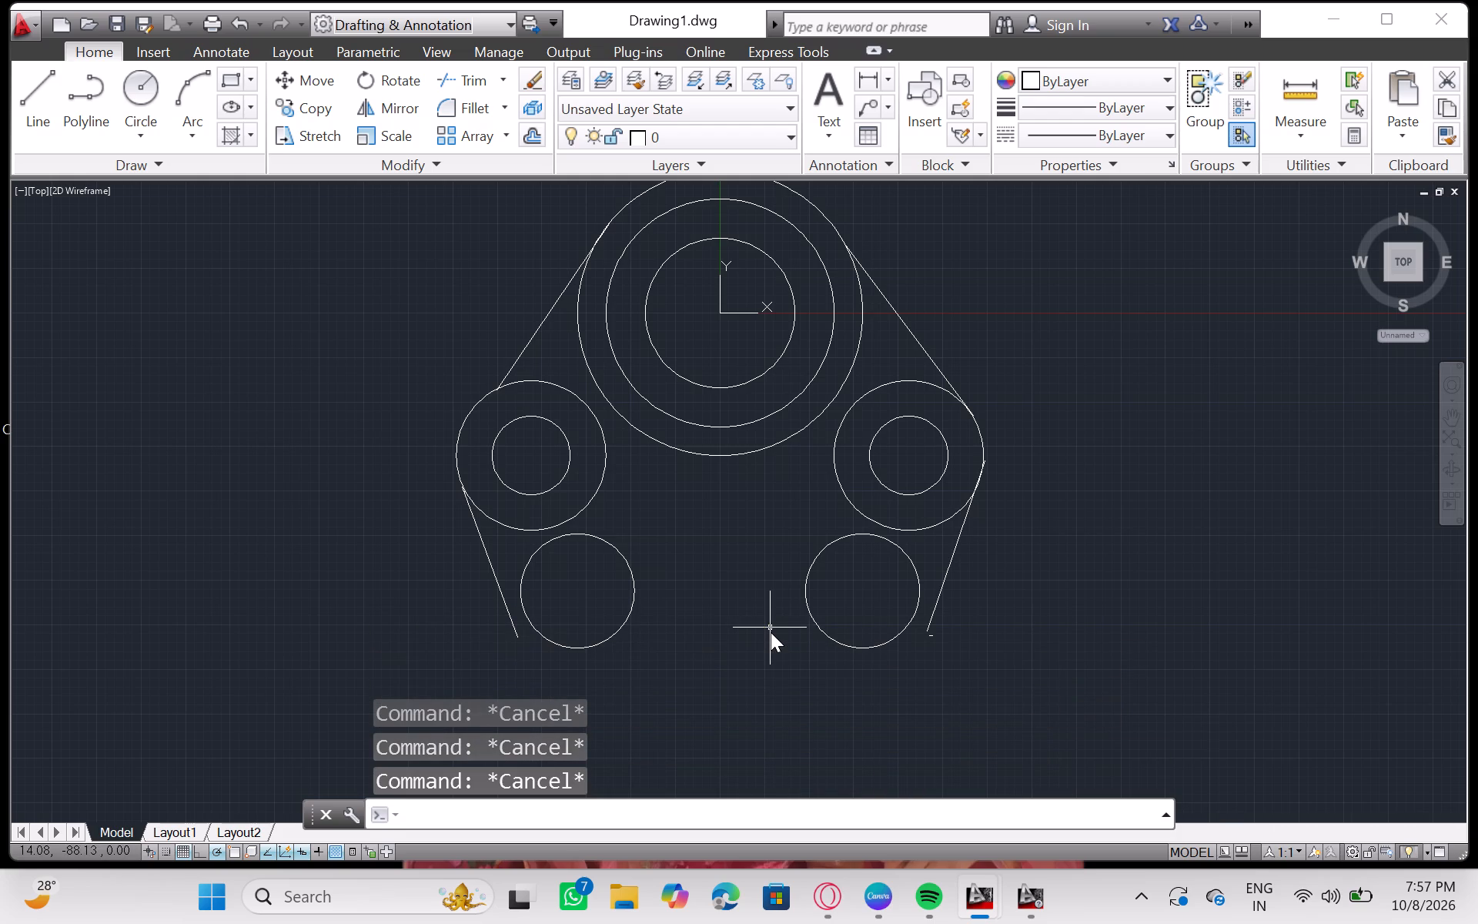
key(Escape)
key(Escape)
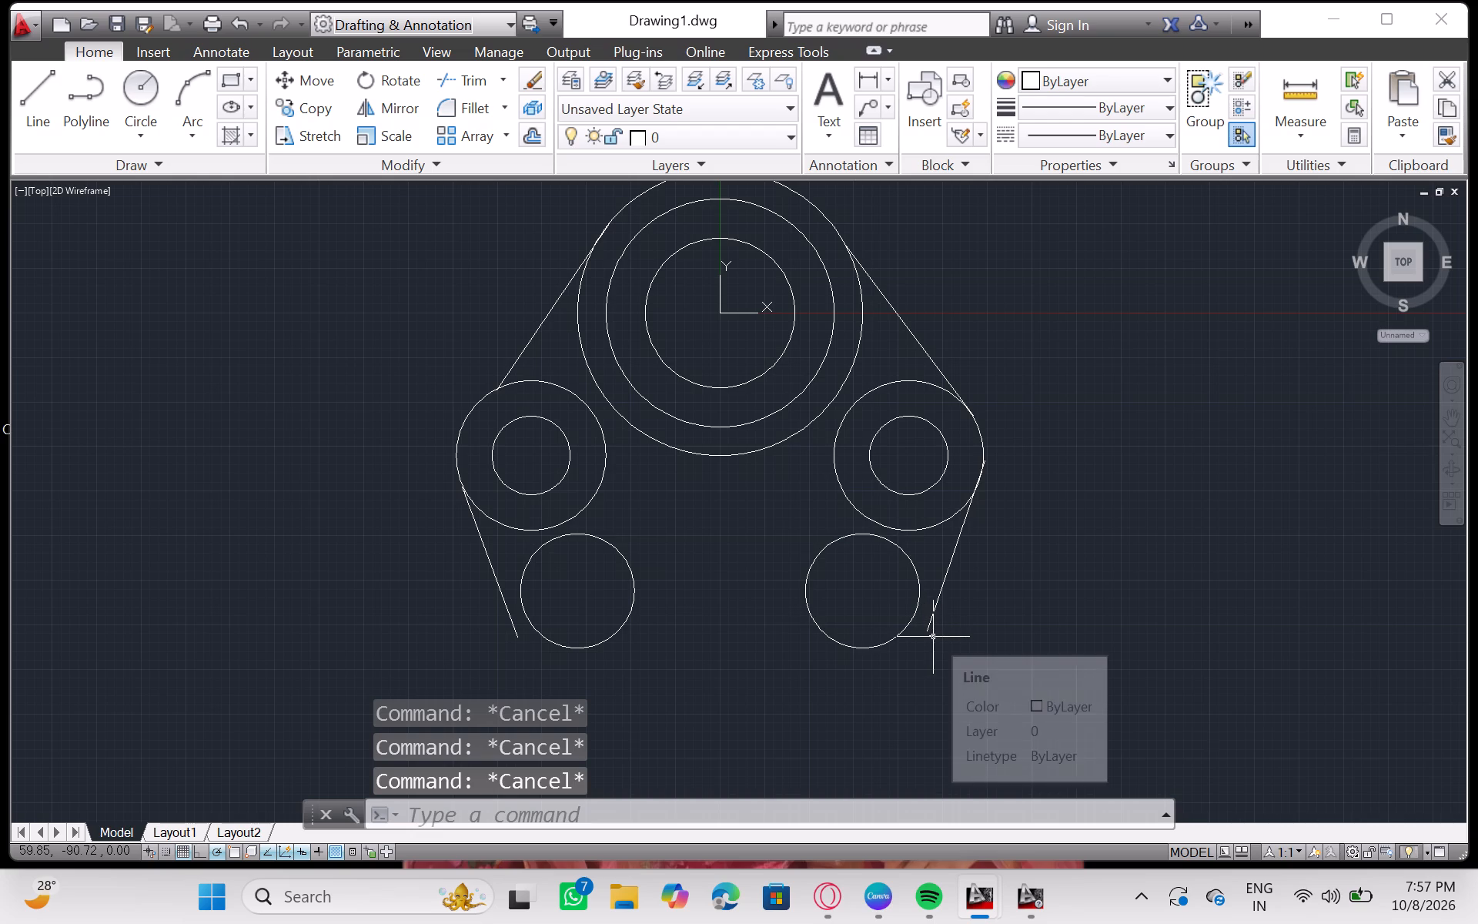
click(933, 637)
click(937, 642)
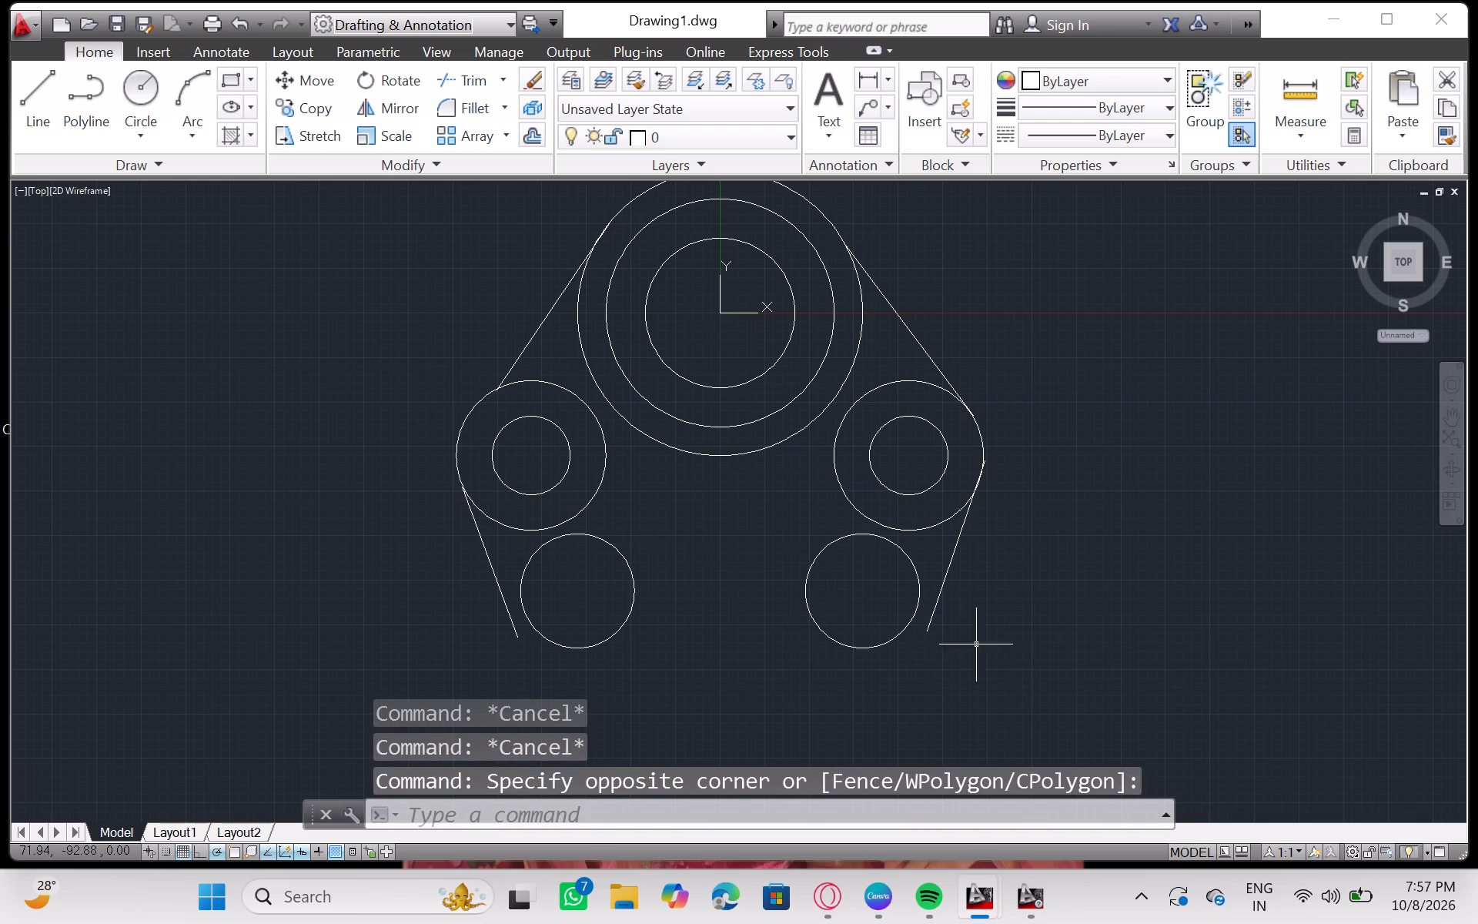
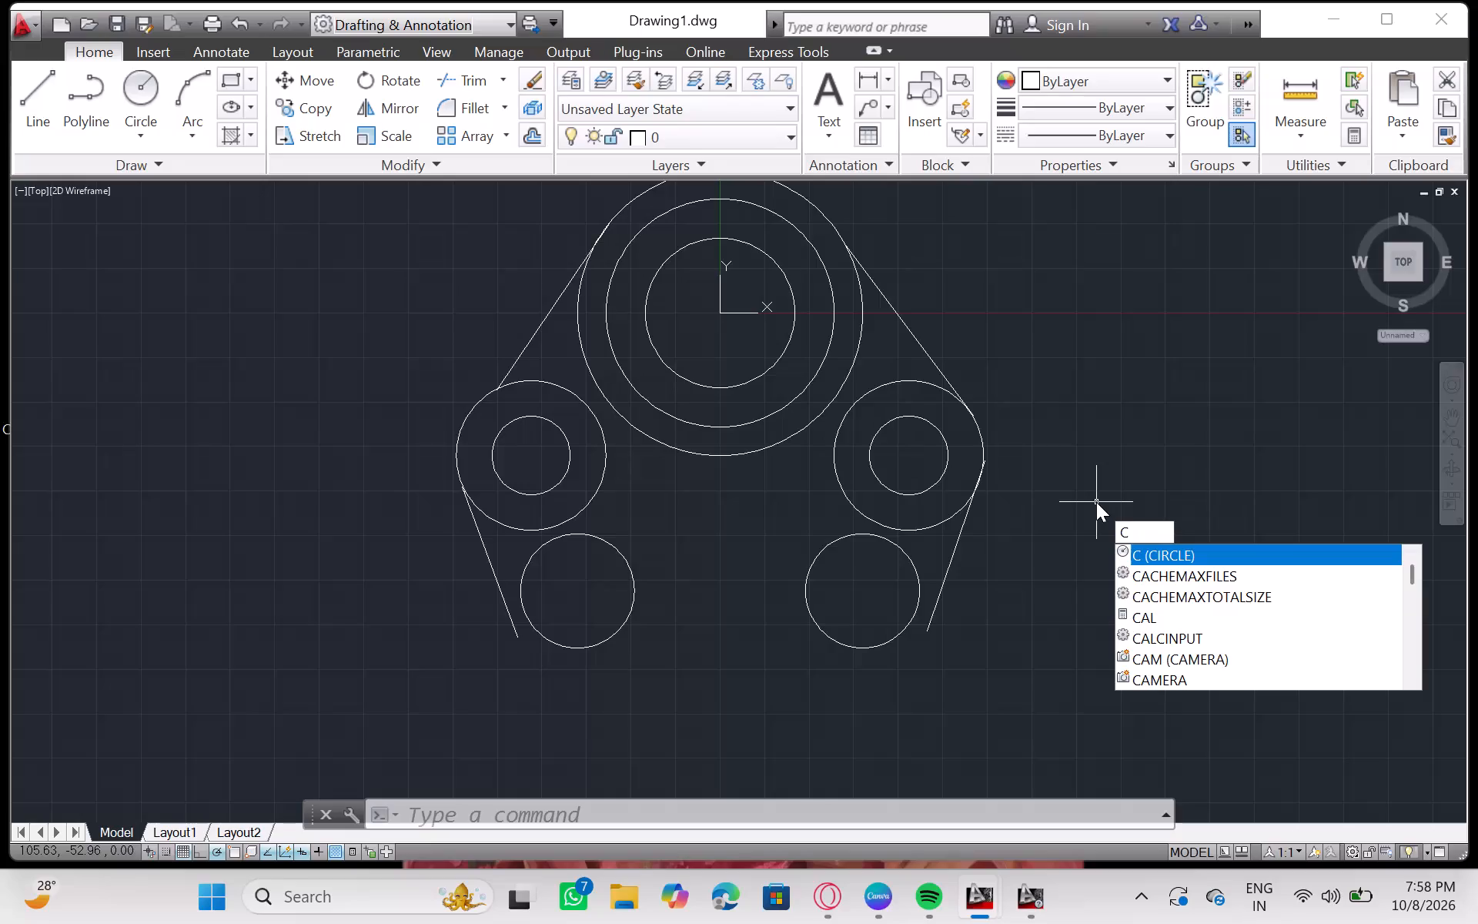
Draw a circle of radius 11 inside the lower-left circle, placing its center near that circle's center.
key(Return)
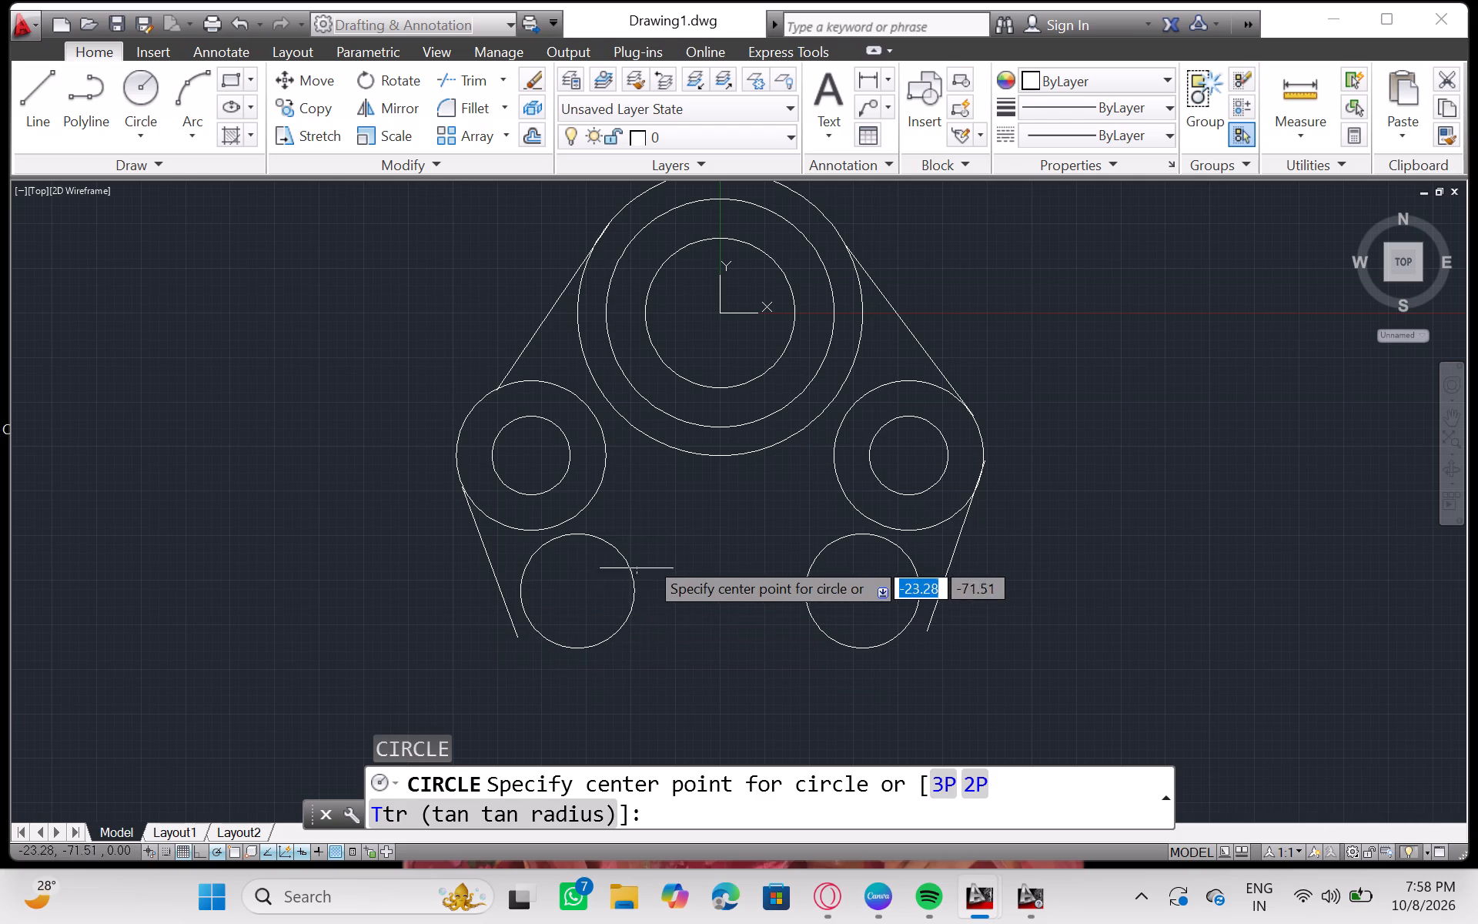
click(577, 600)
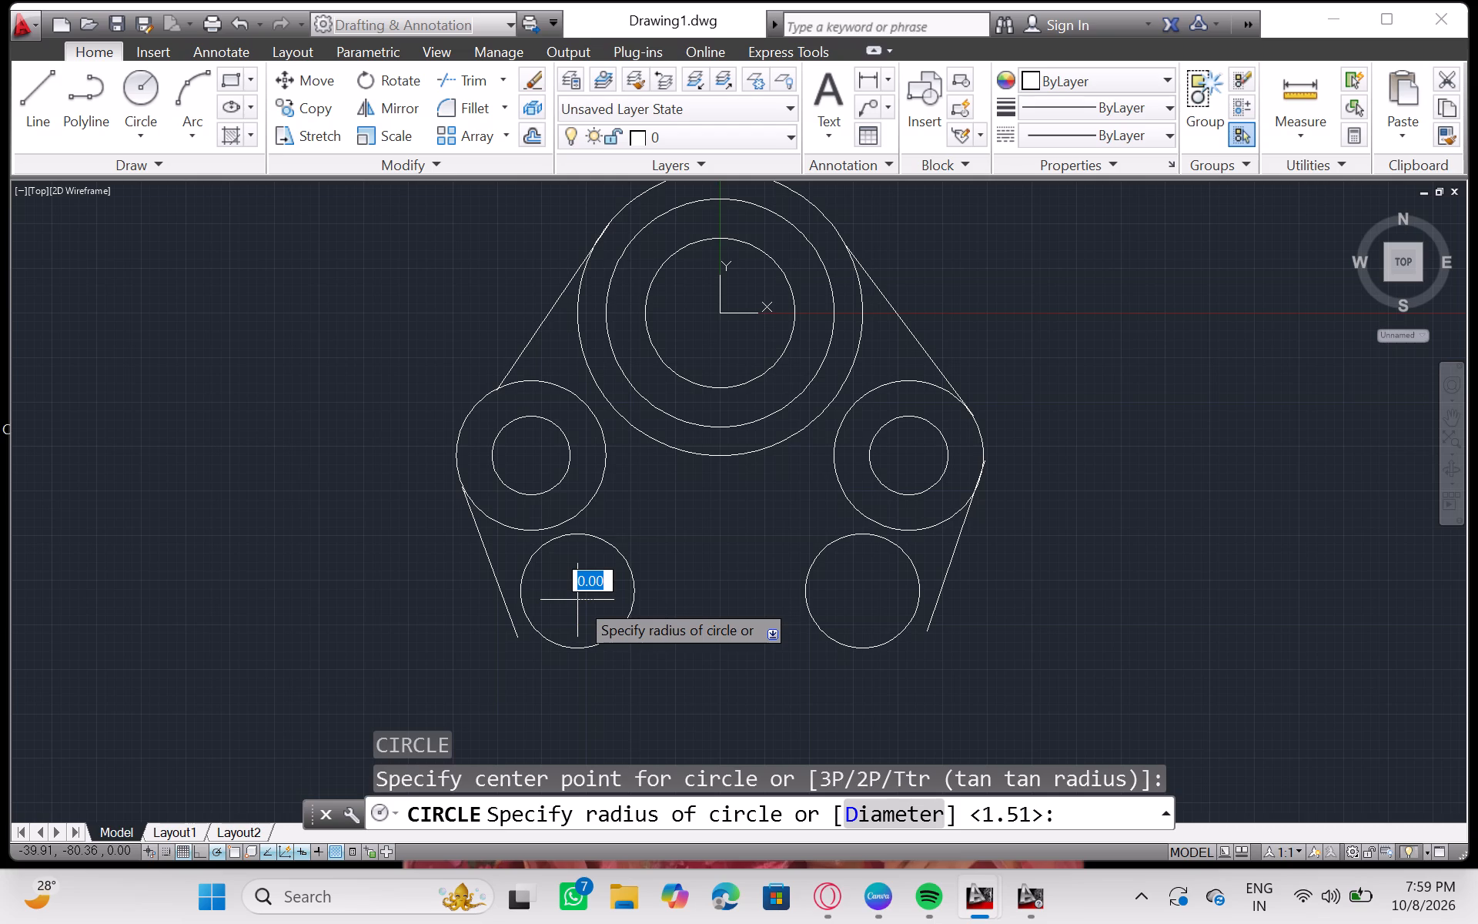
key(BackSpace)
text(11)
key(Return)
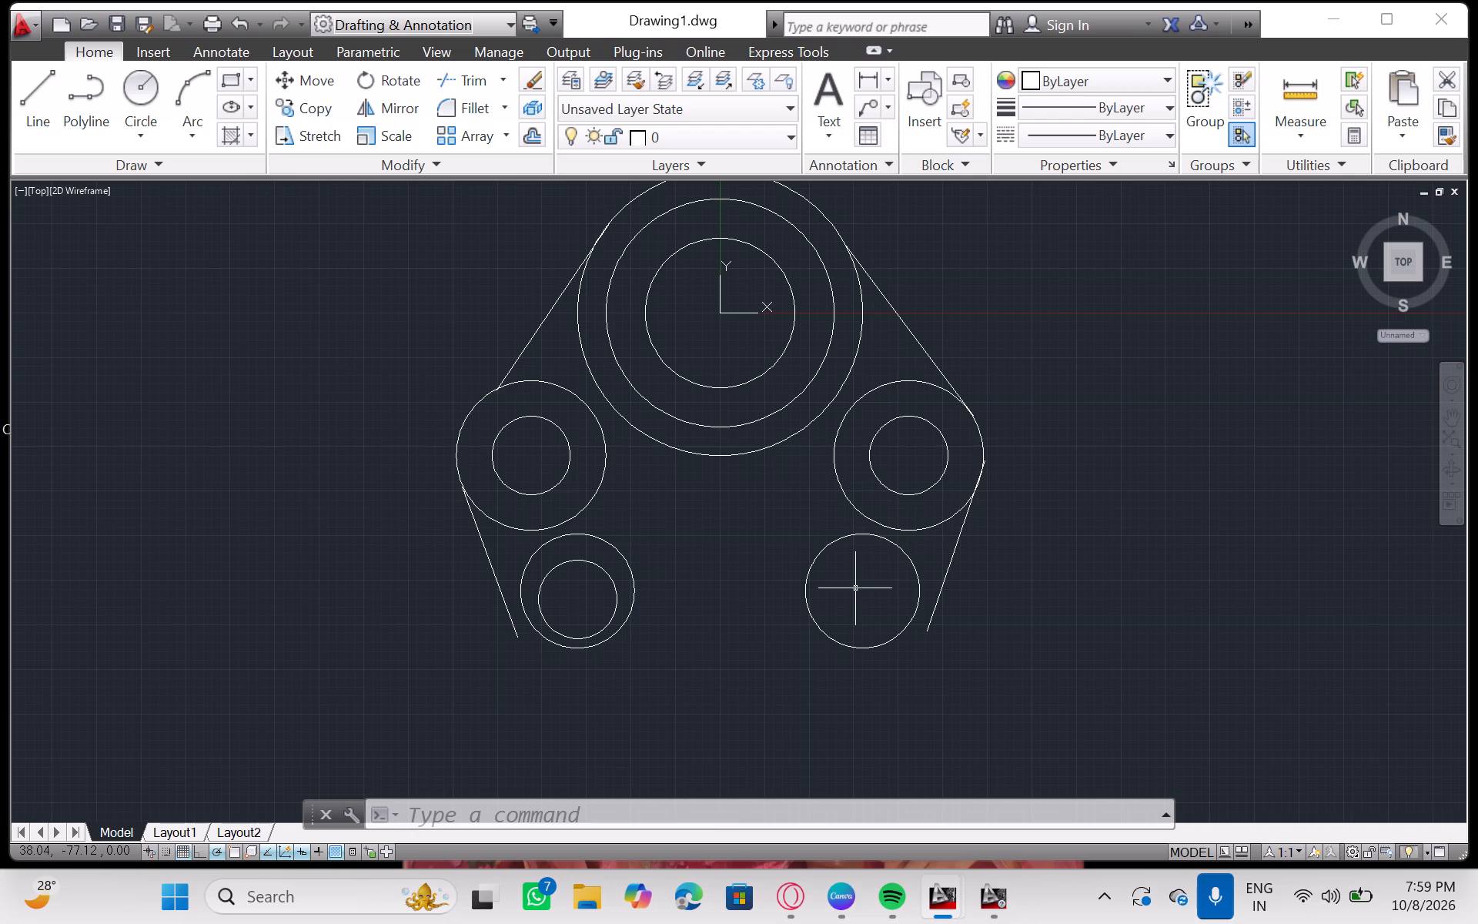
Draw an inner circle inside the lower-right circle.
key(c)
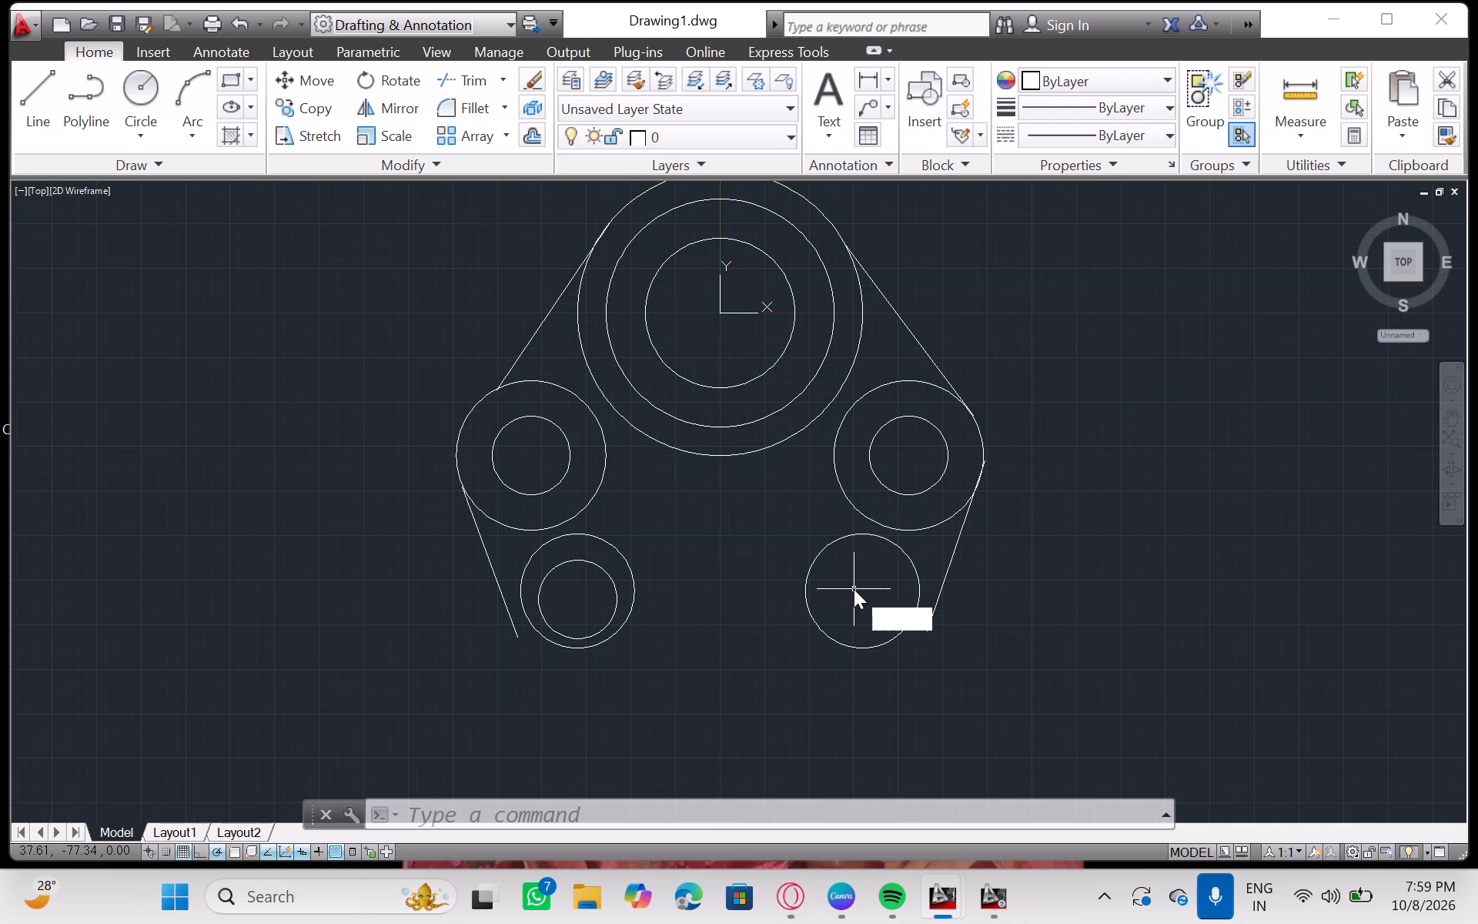
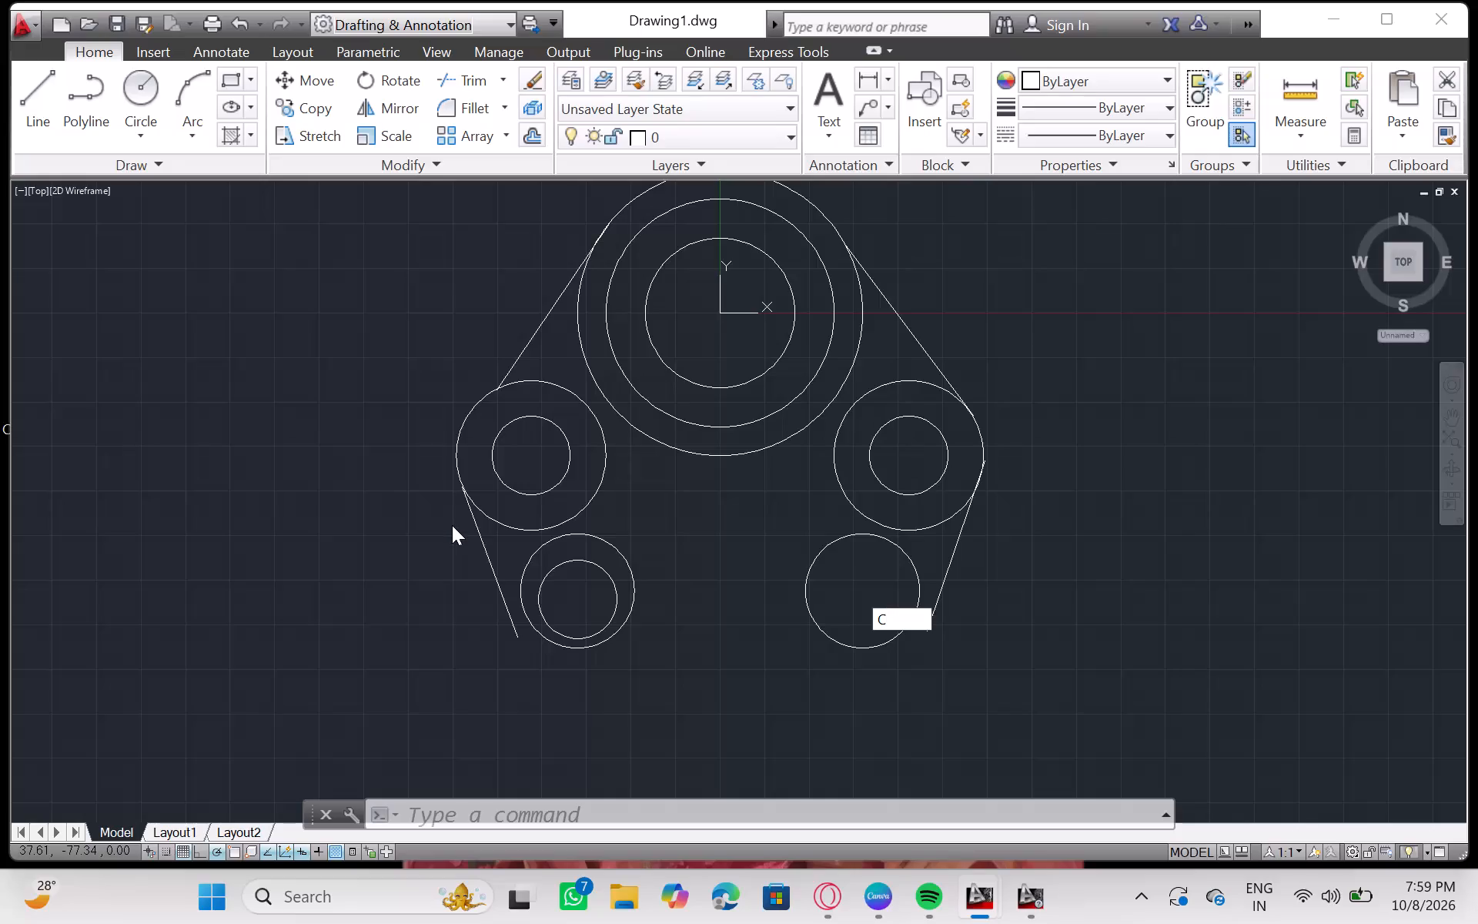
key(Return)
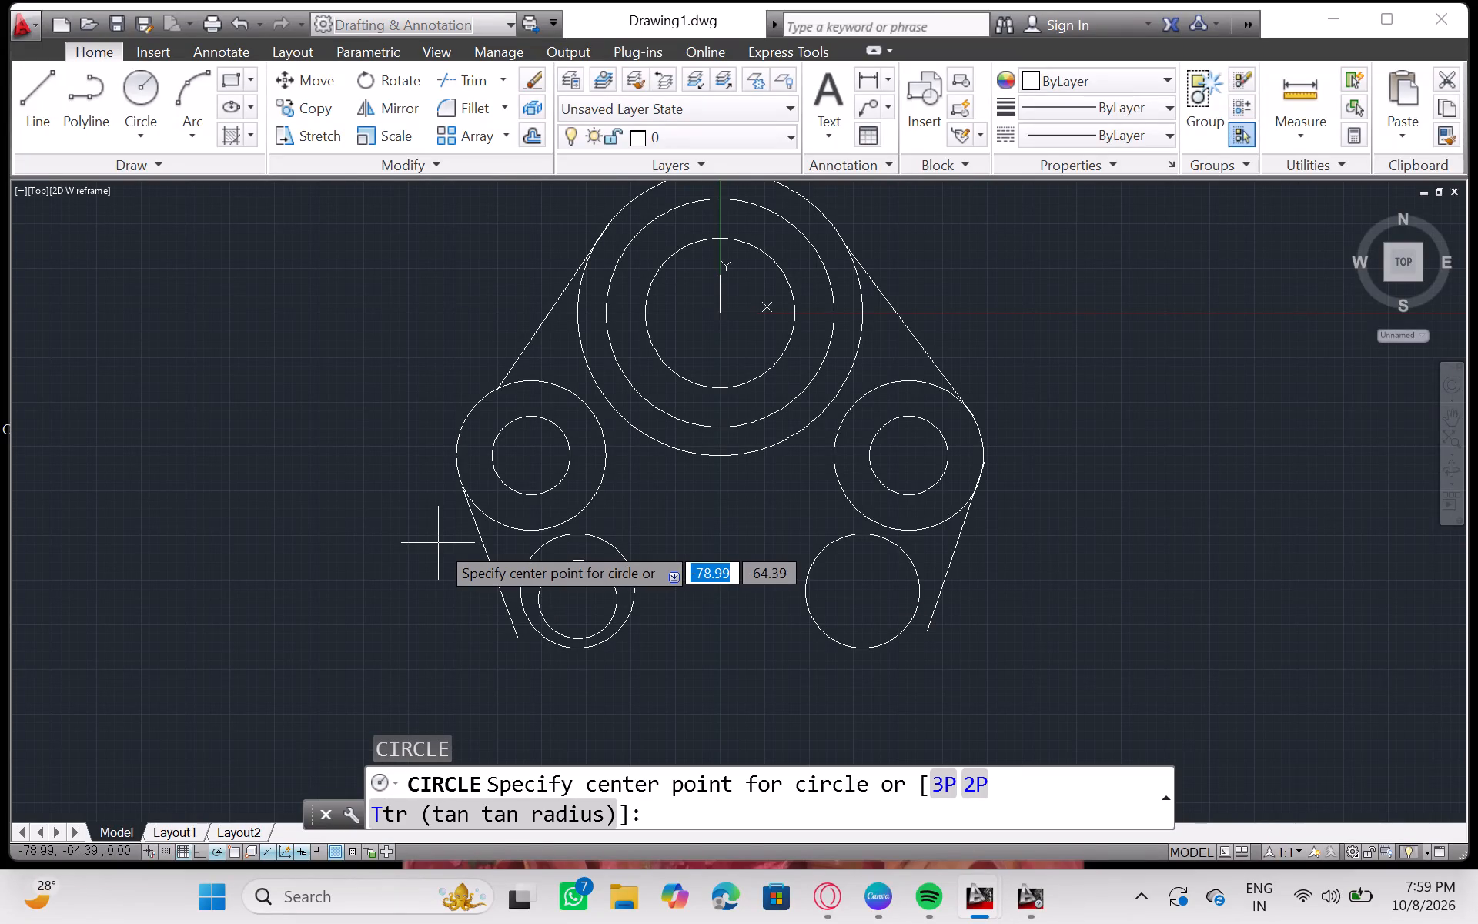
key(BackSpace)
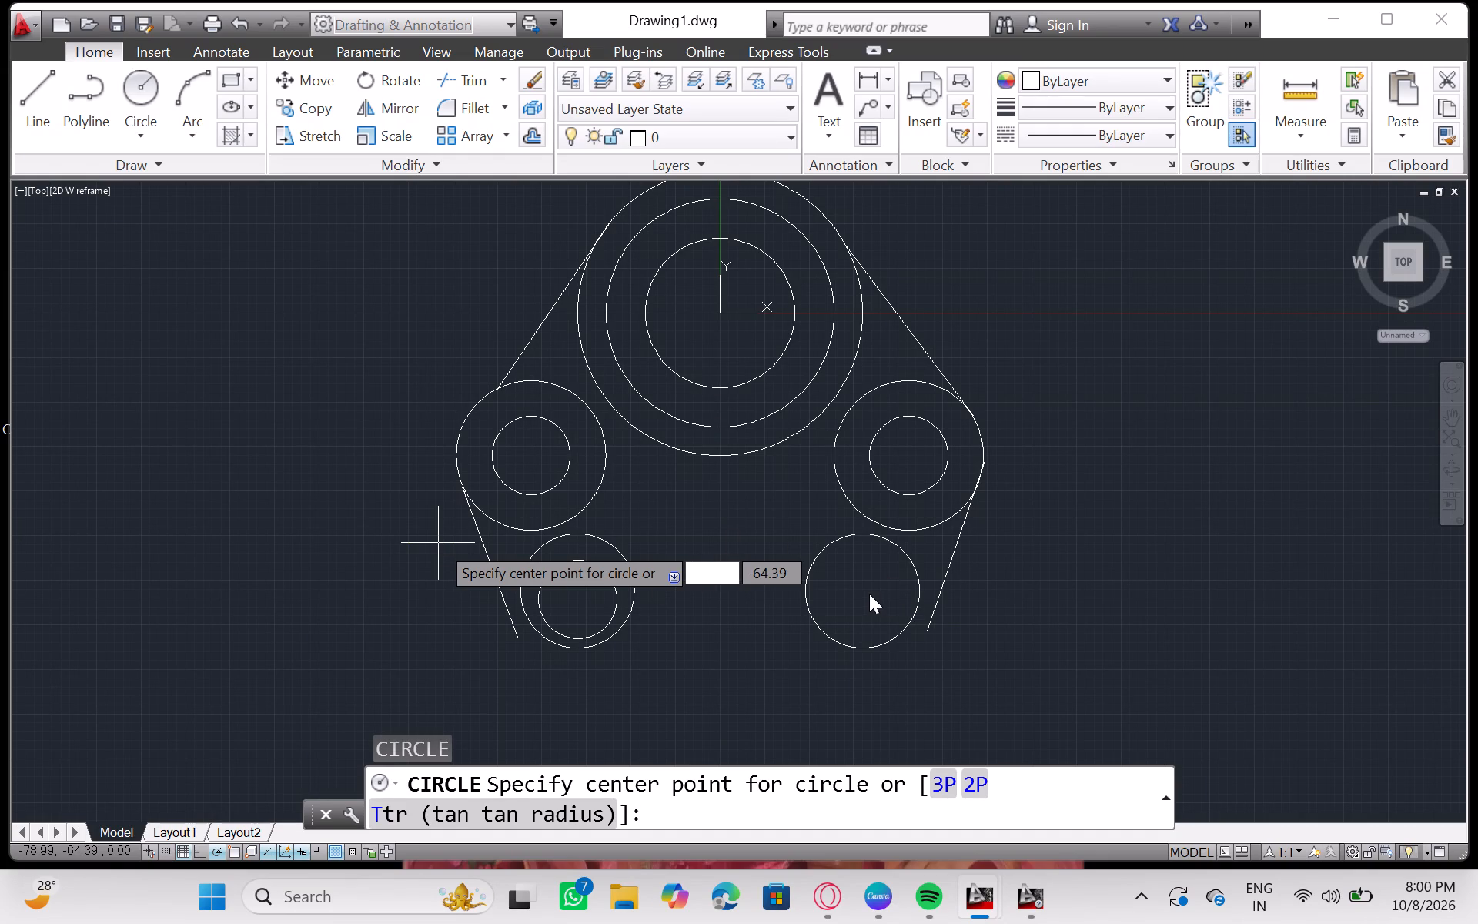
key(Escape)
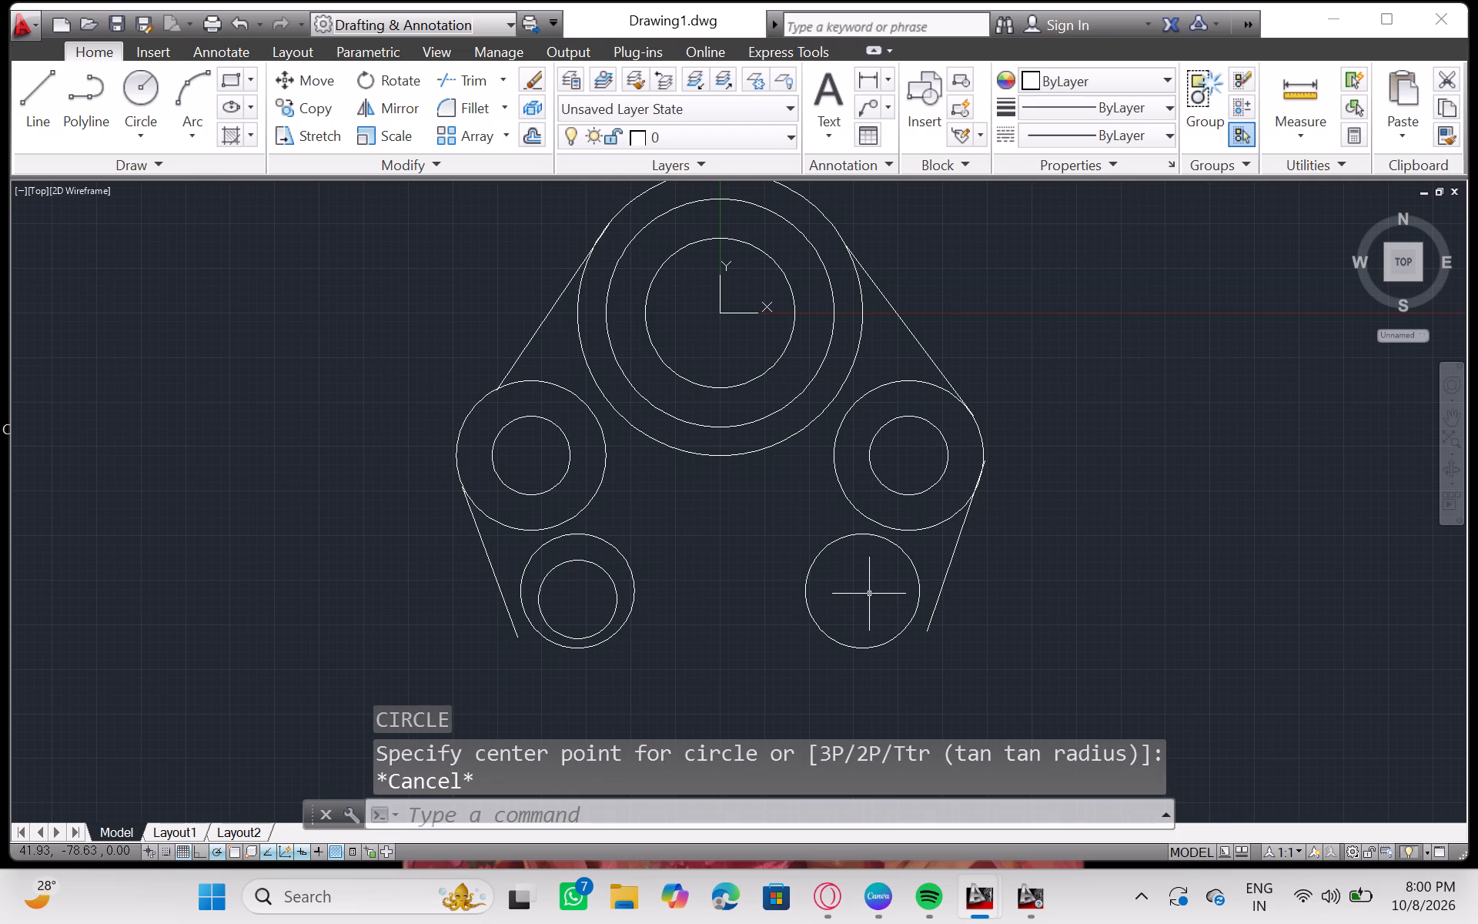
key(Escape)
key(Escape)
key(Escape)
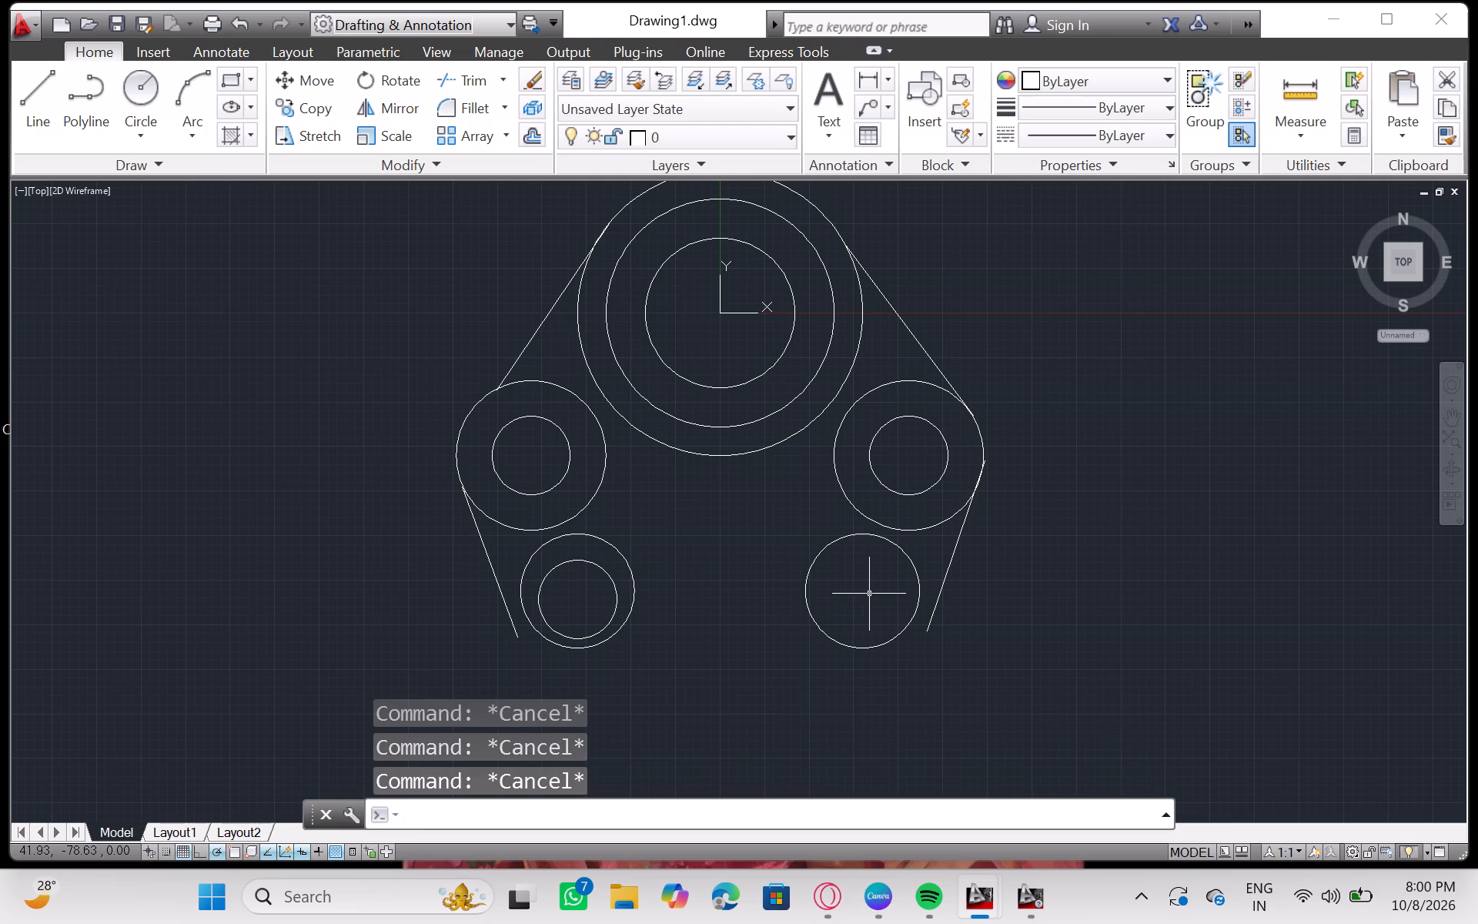
Draw a circle of radius 11 at the centre of the existing circle at the lower right of the part.
key(c)
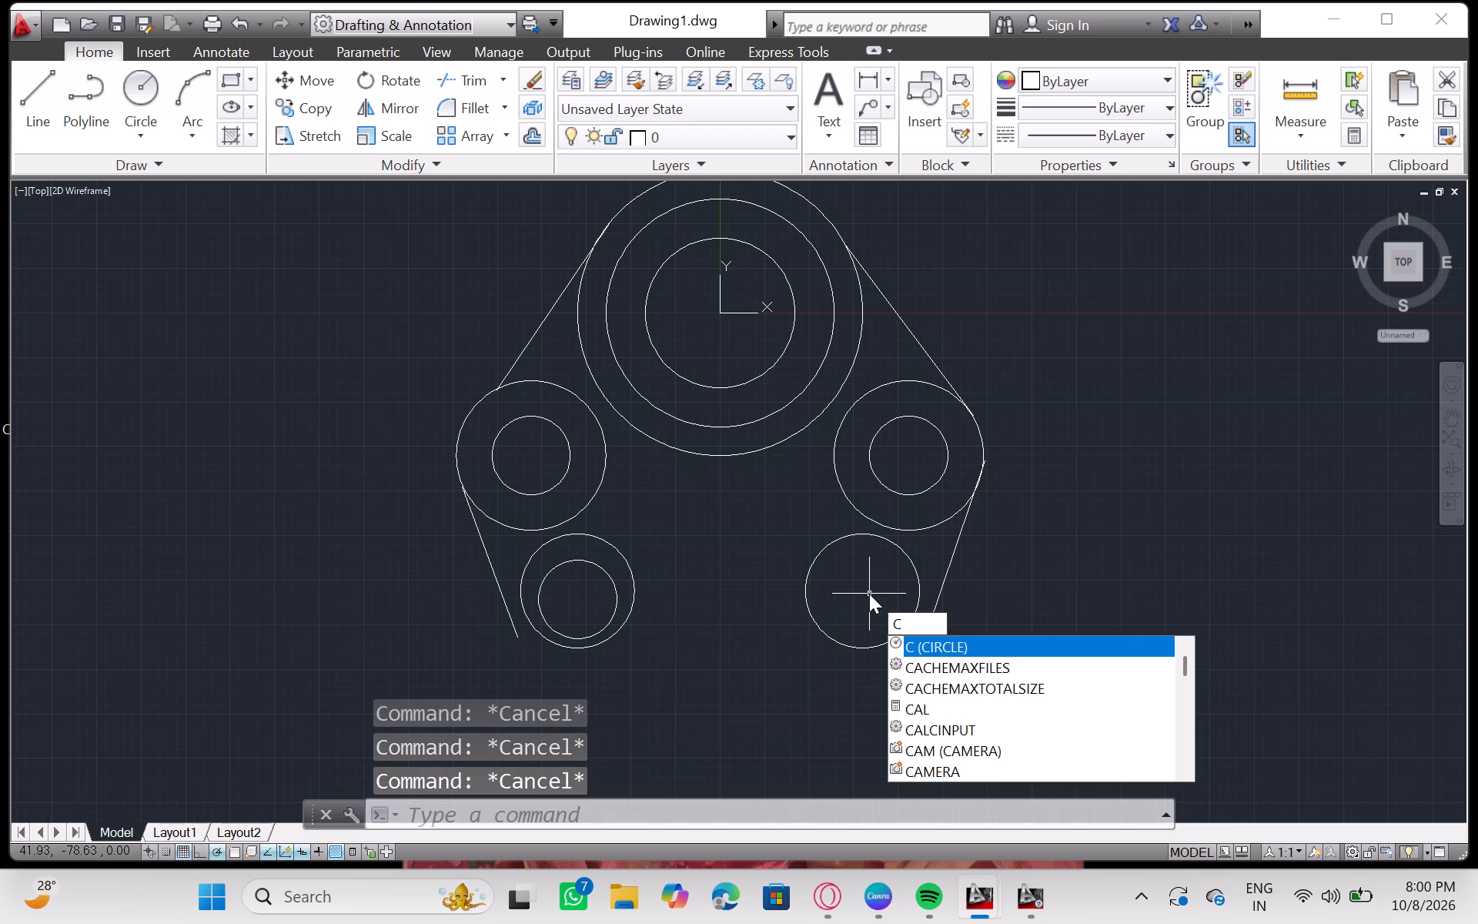
key(Return)
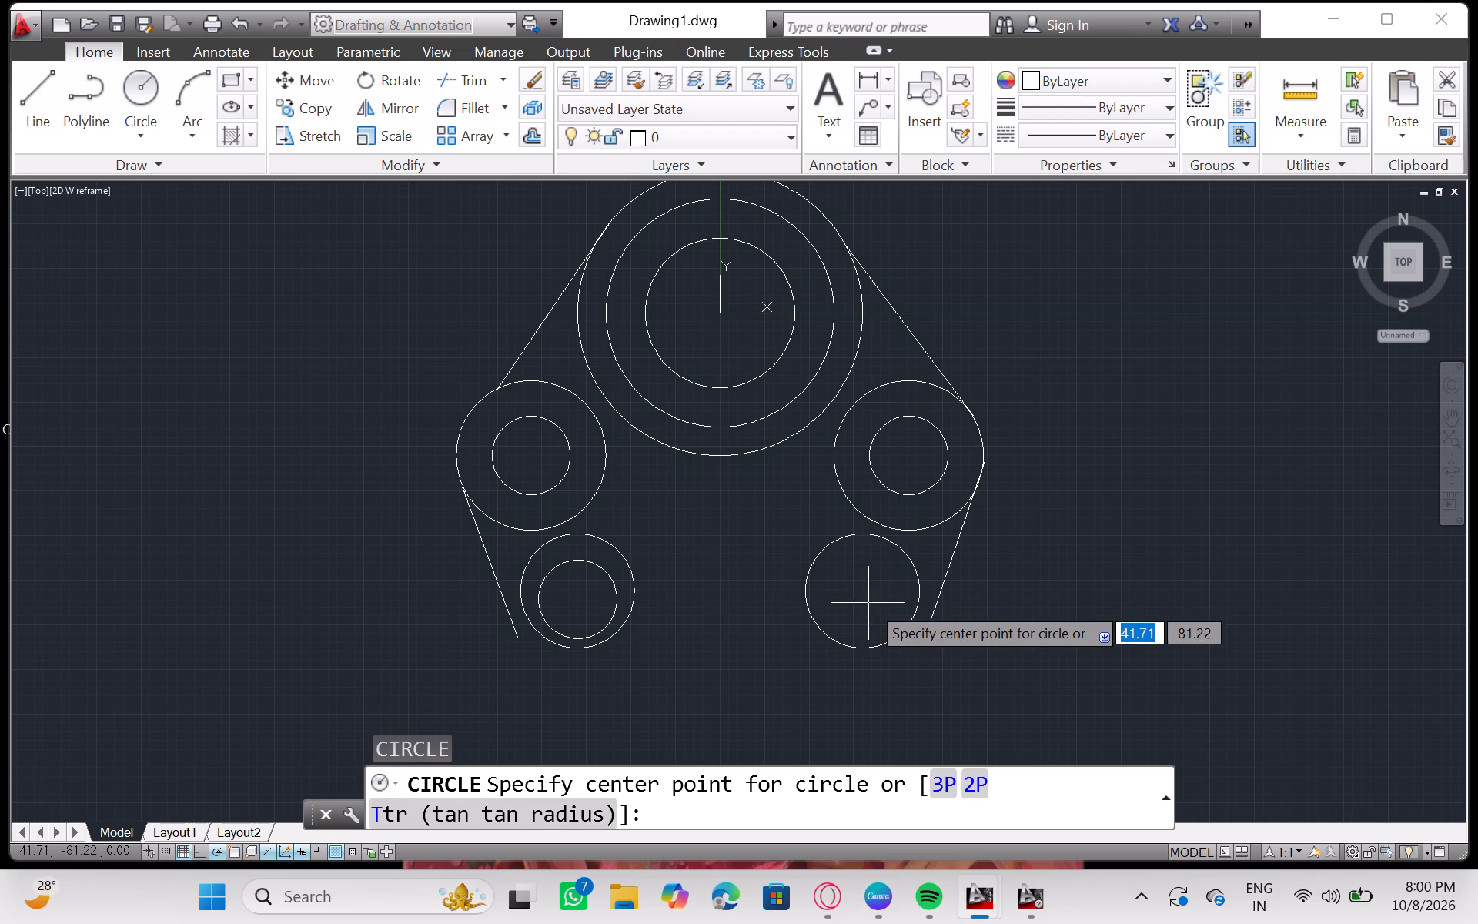
click(864, 591)
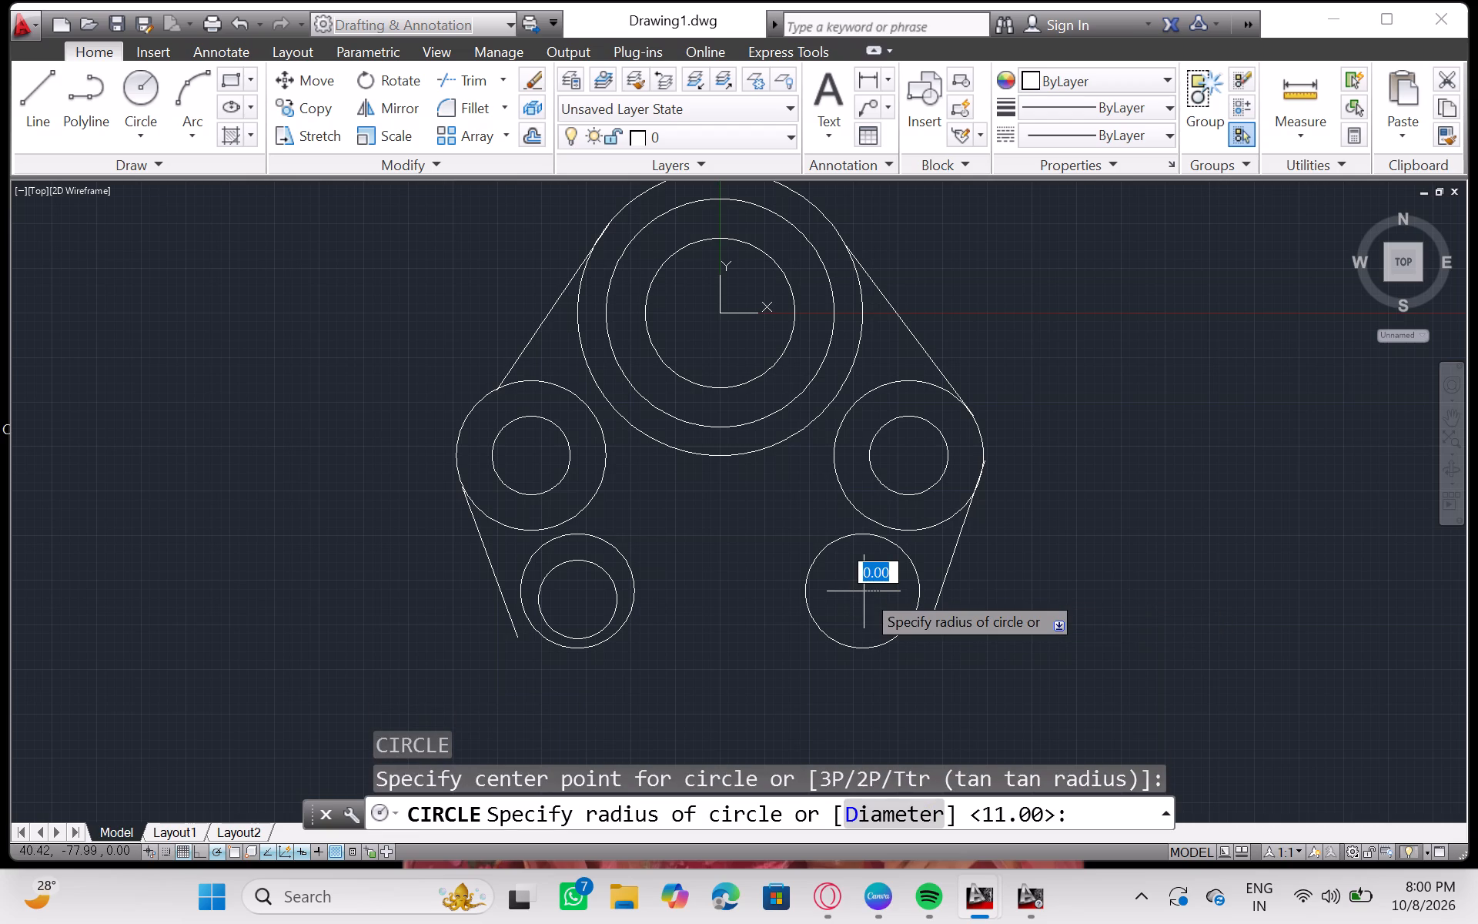
text(11)
key(Return)
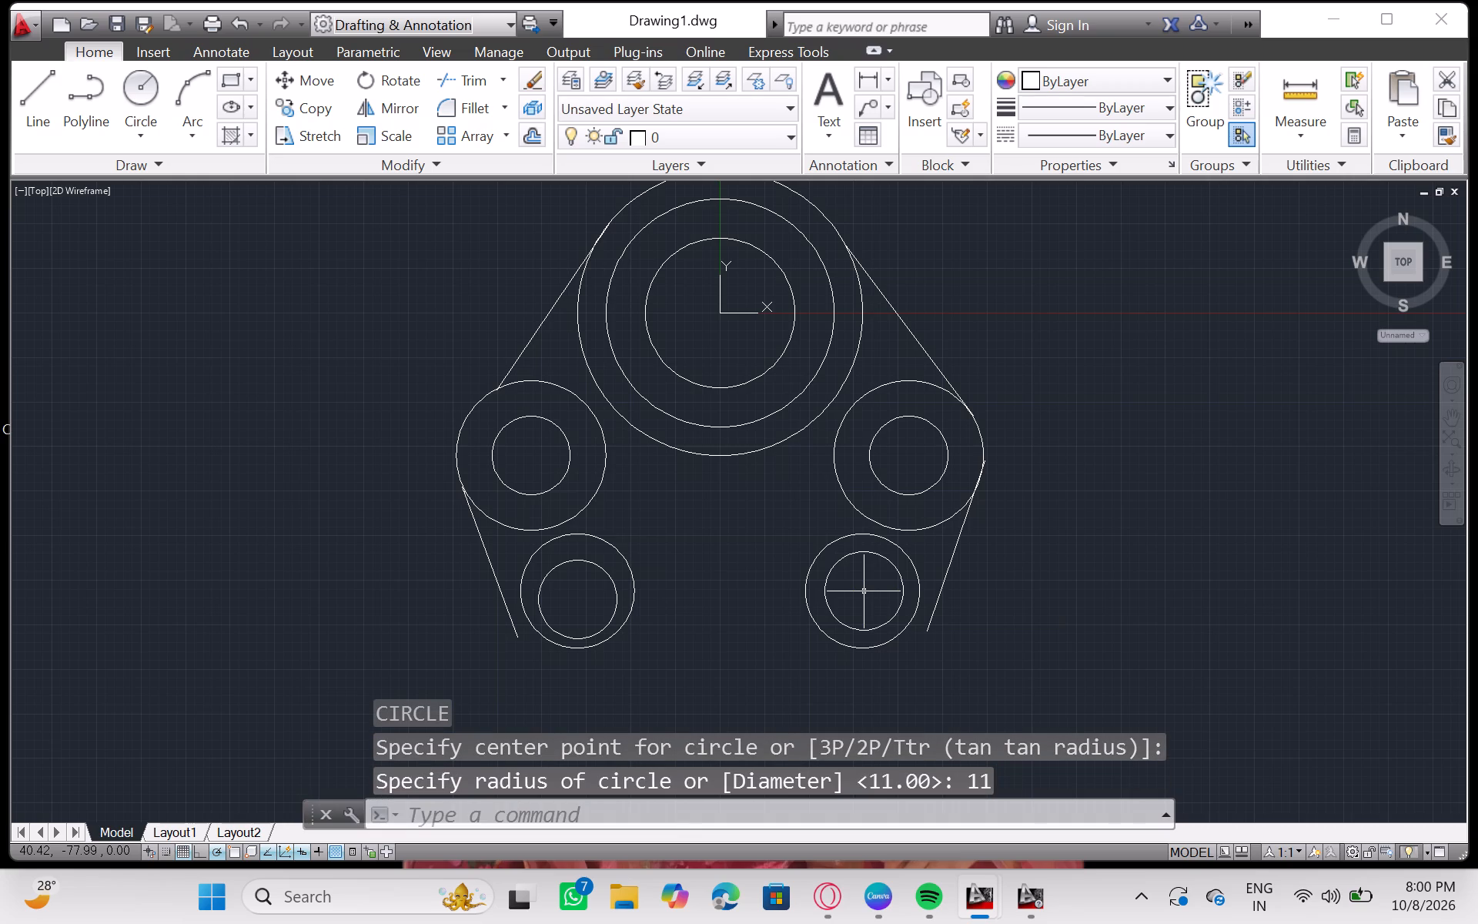
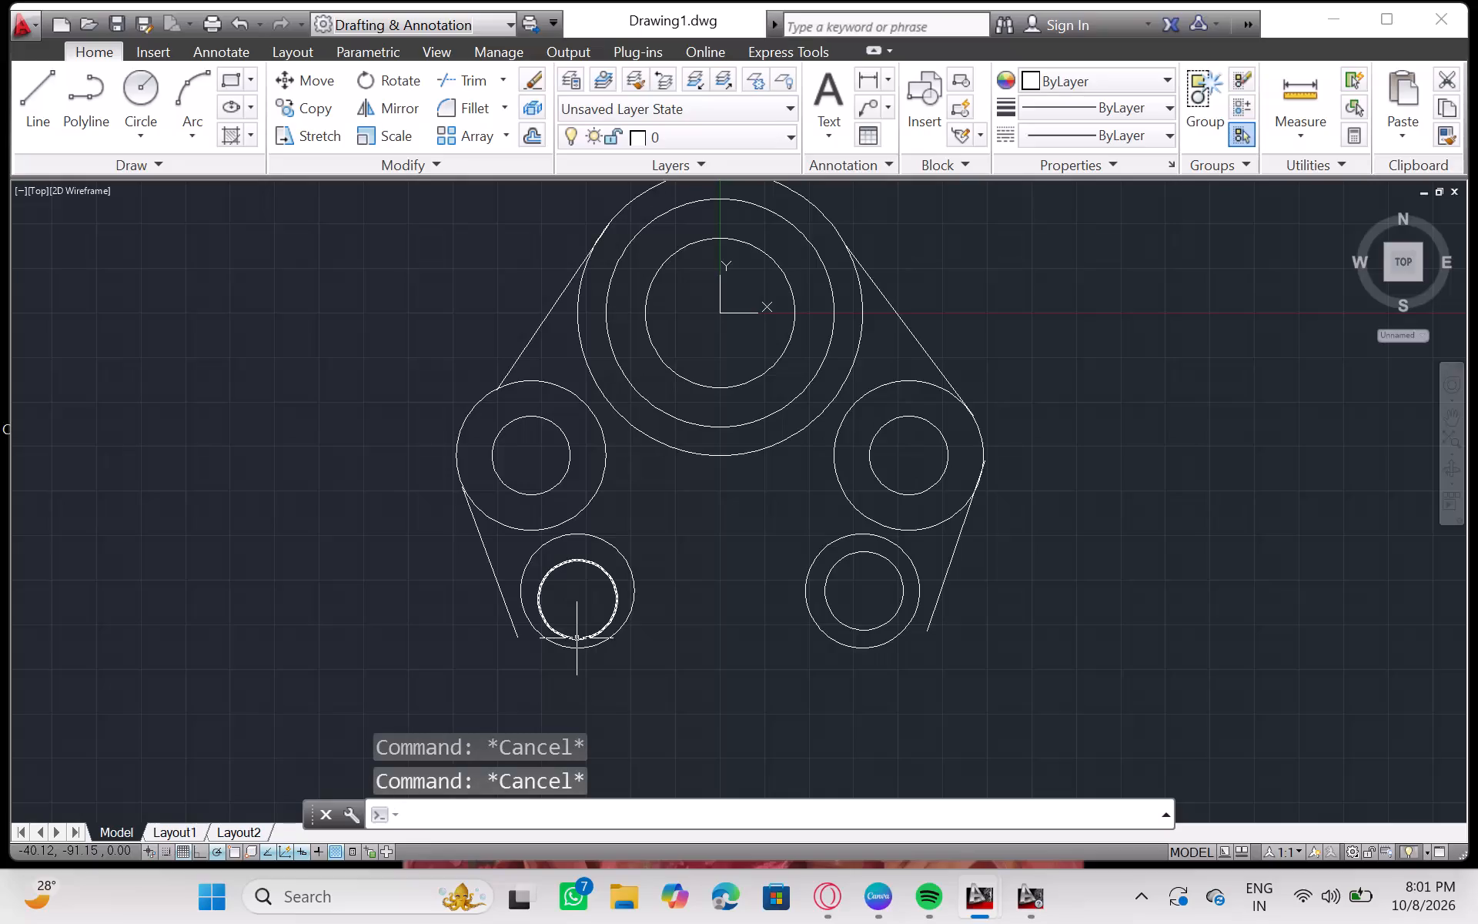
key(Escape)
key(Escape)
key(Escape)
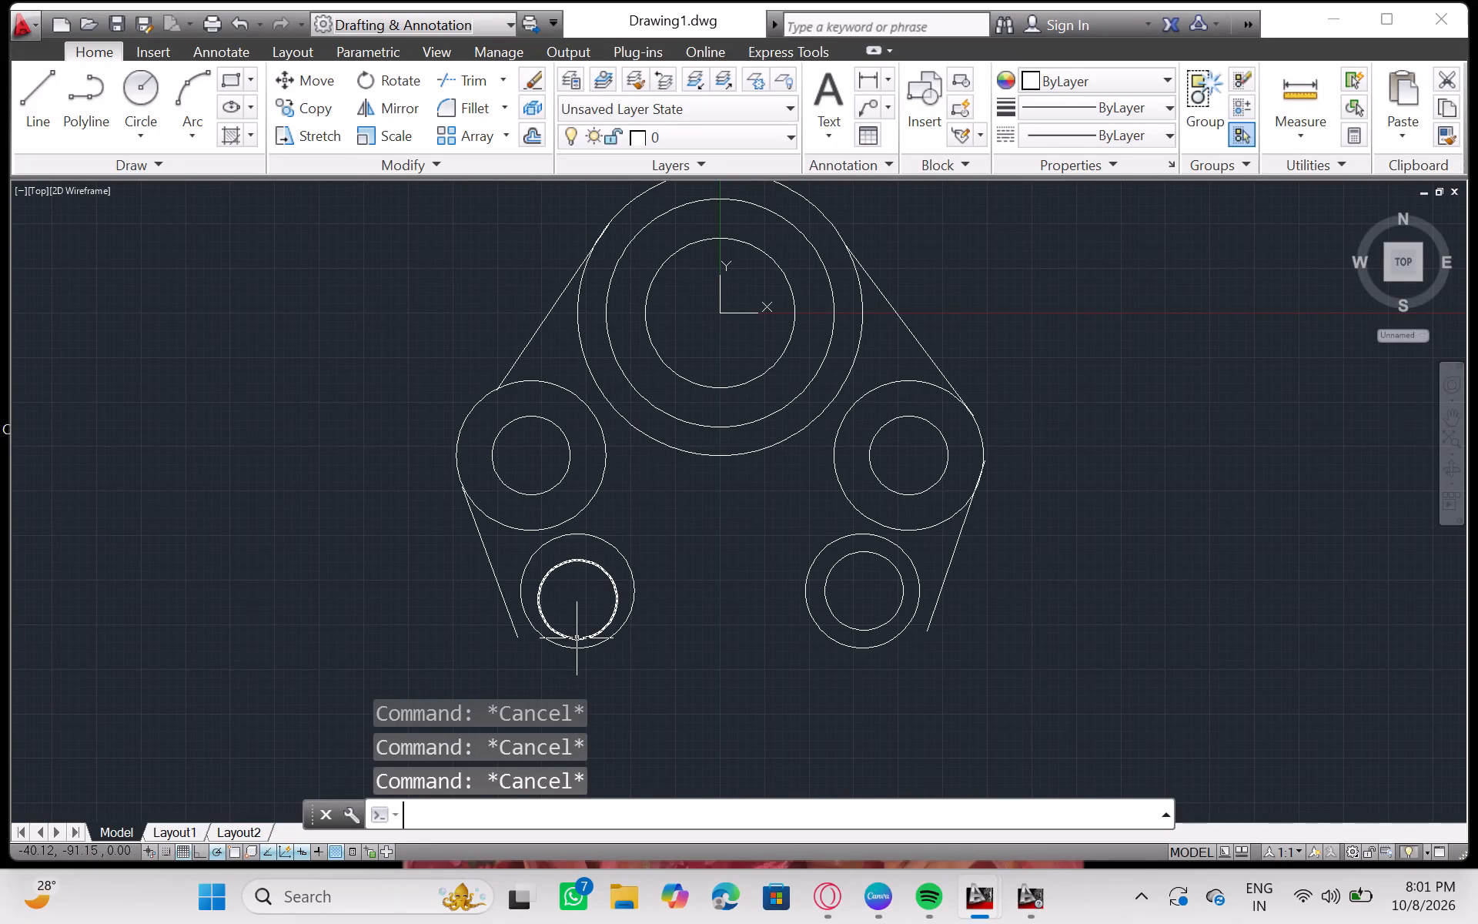
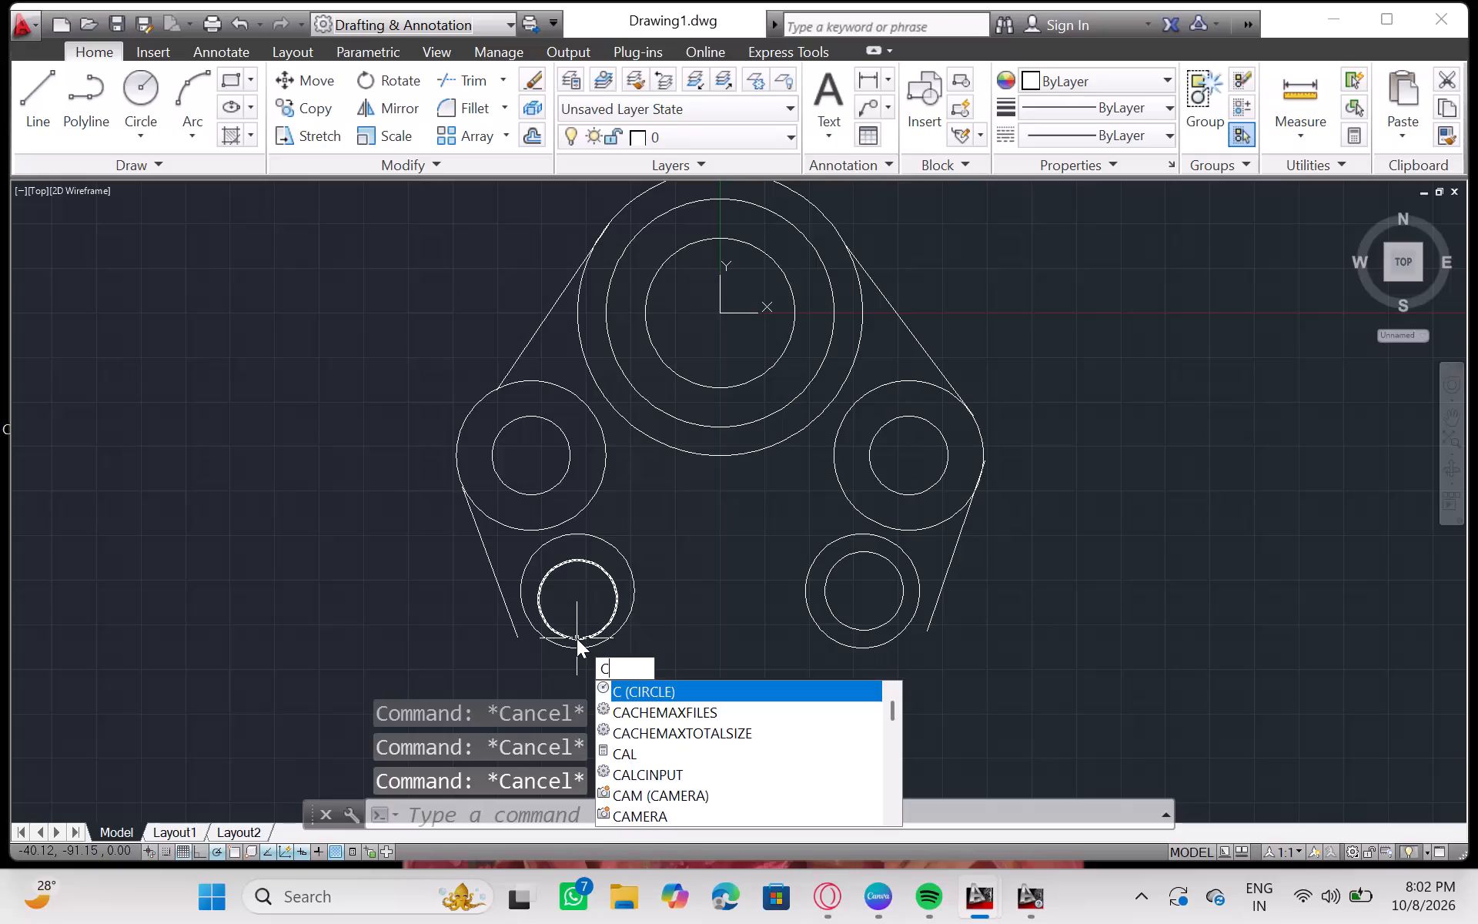
Draw a two-point circle of diameter 24, starting inside the lower-left boss and extending horizontally to its right.
key(Return)
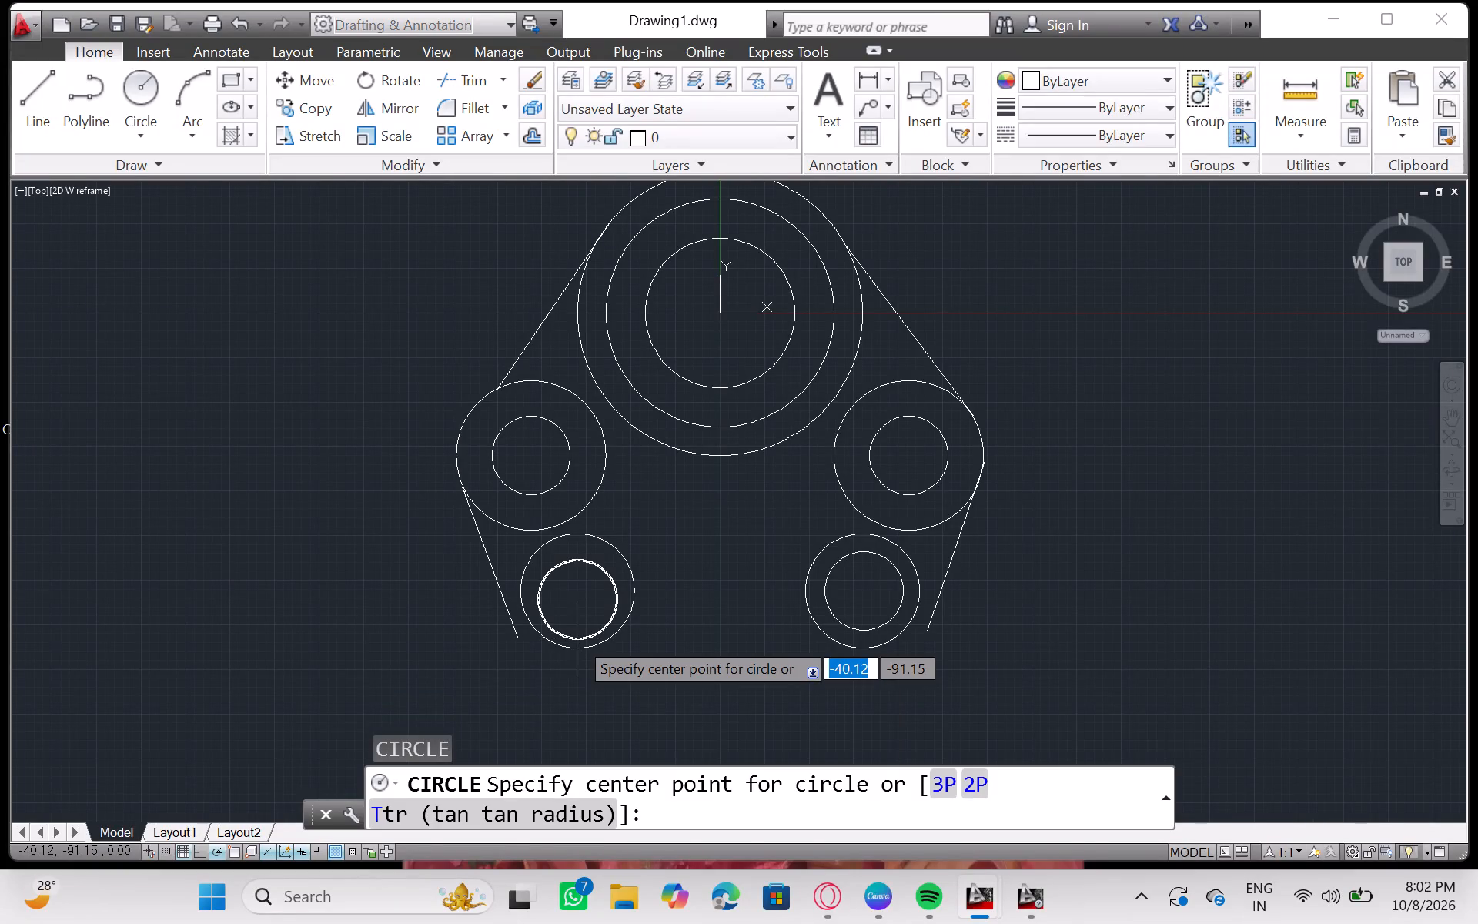
key(2)
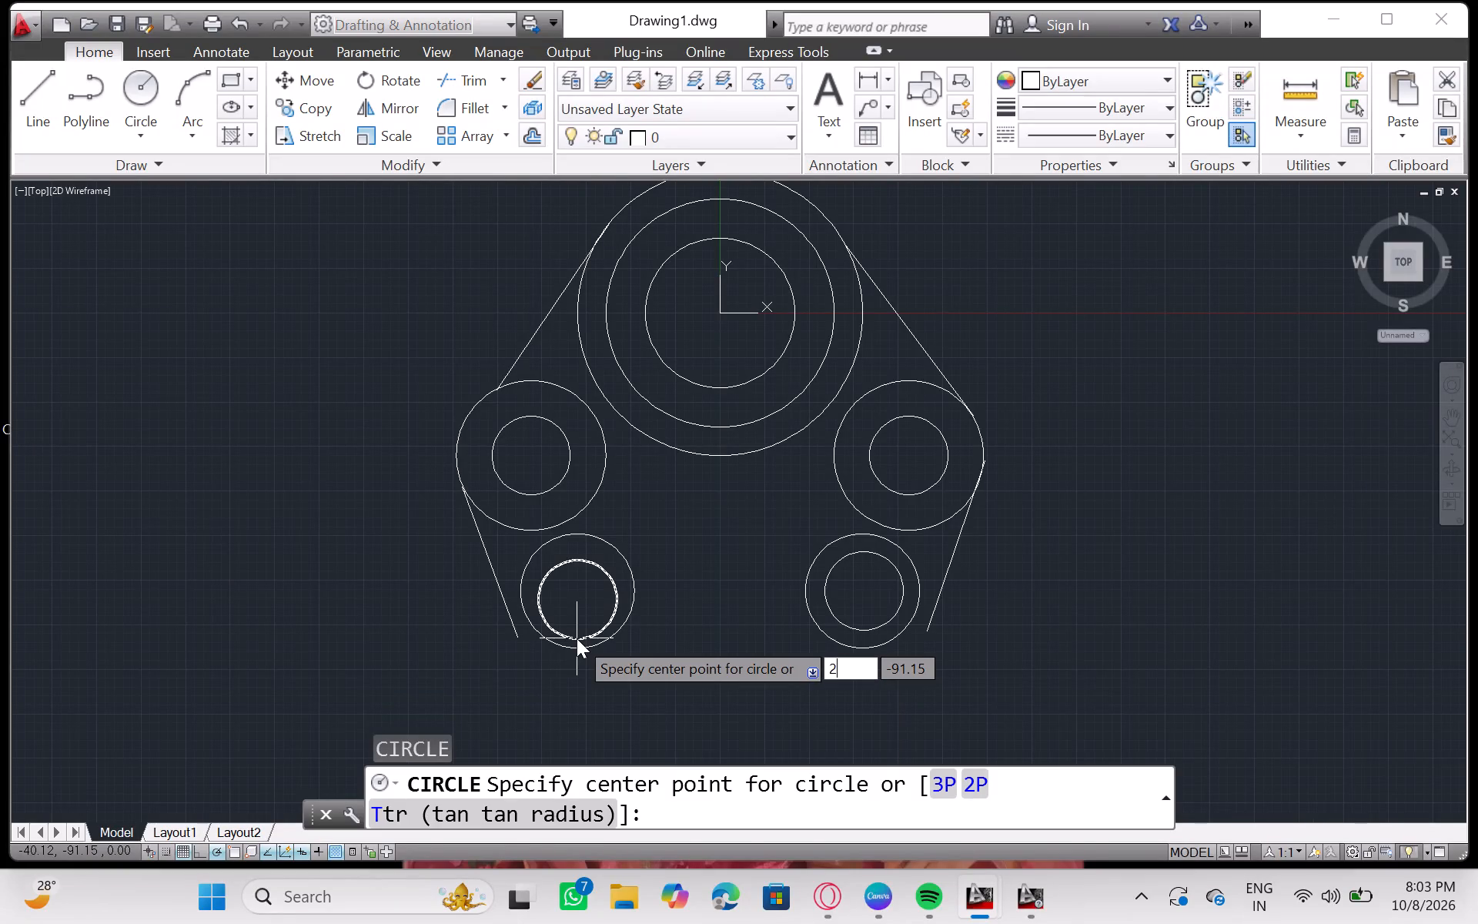
key(p)
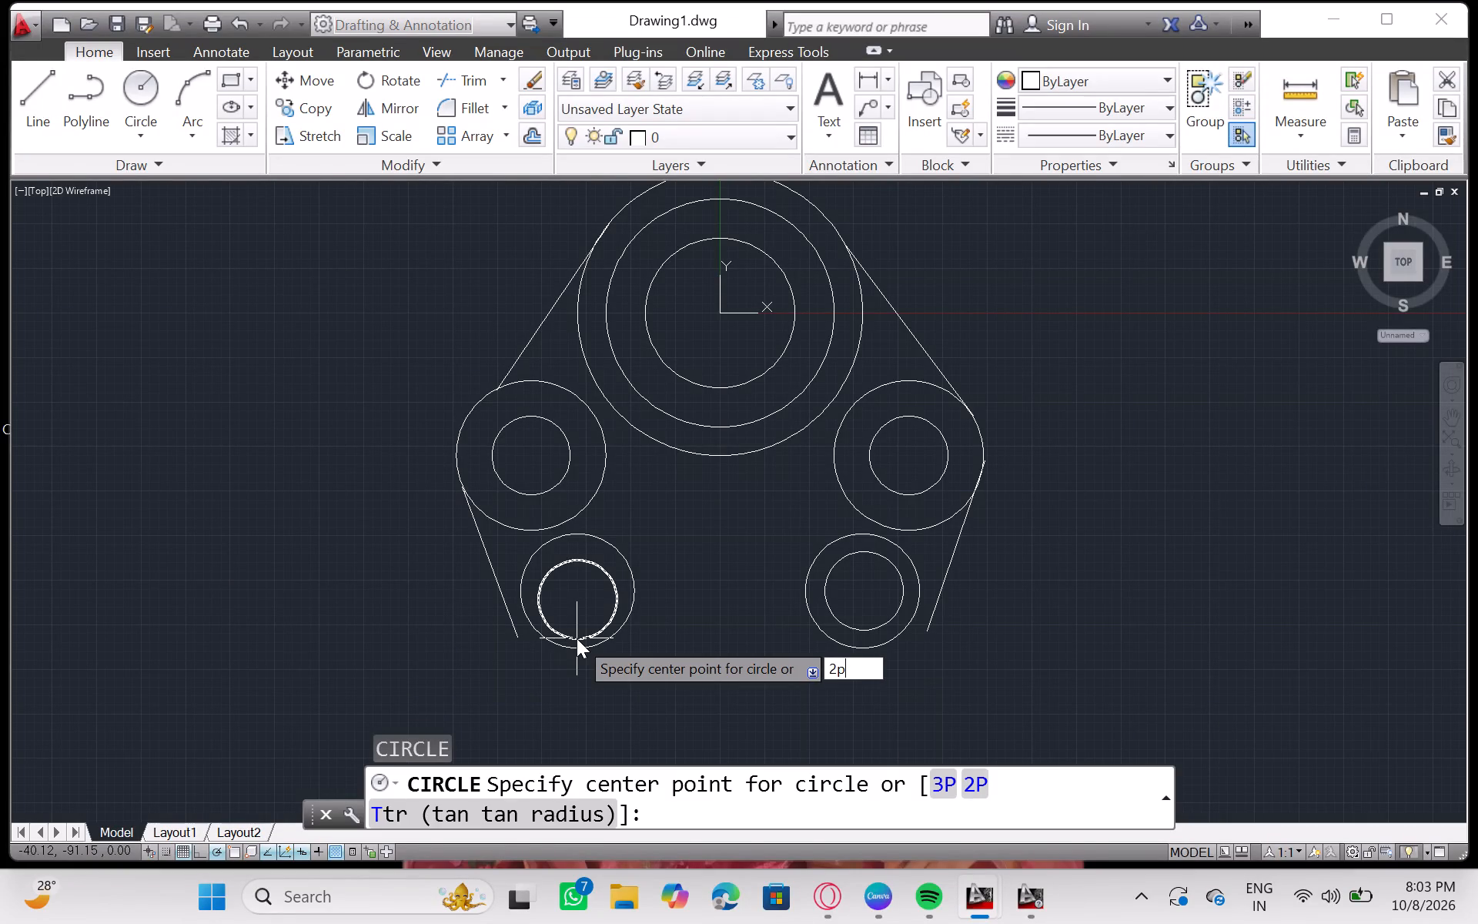
key(Return)
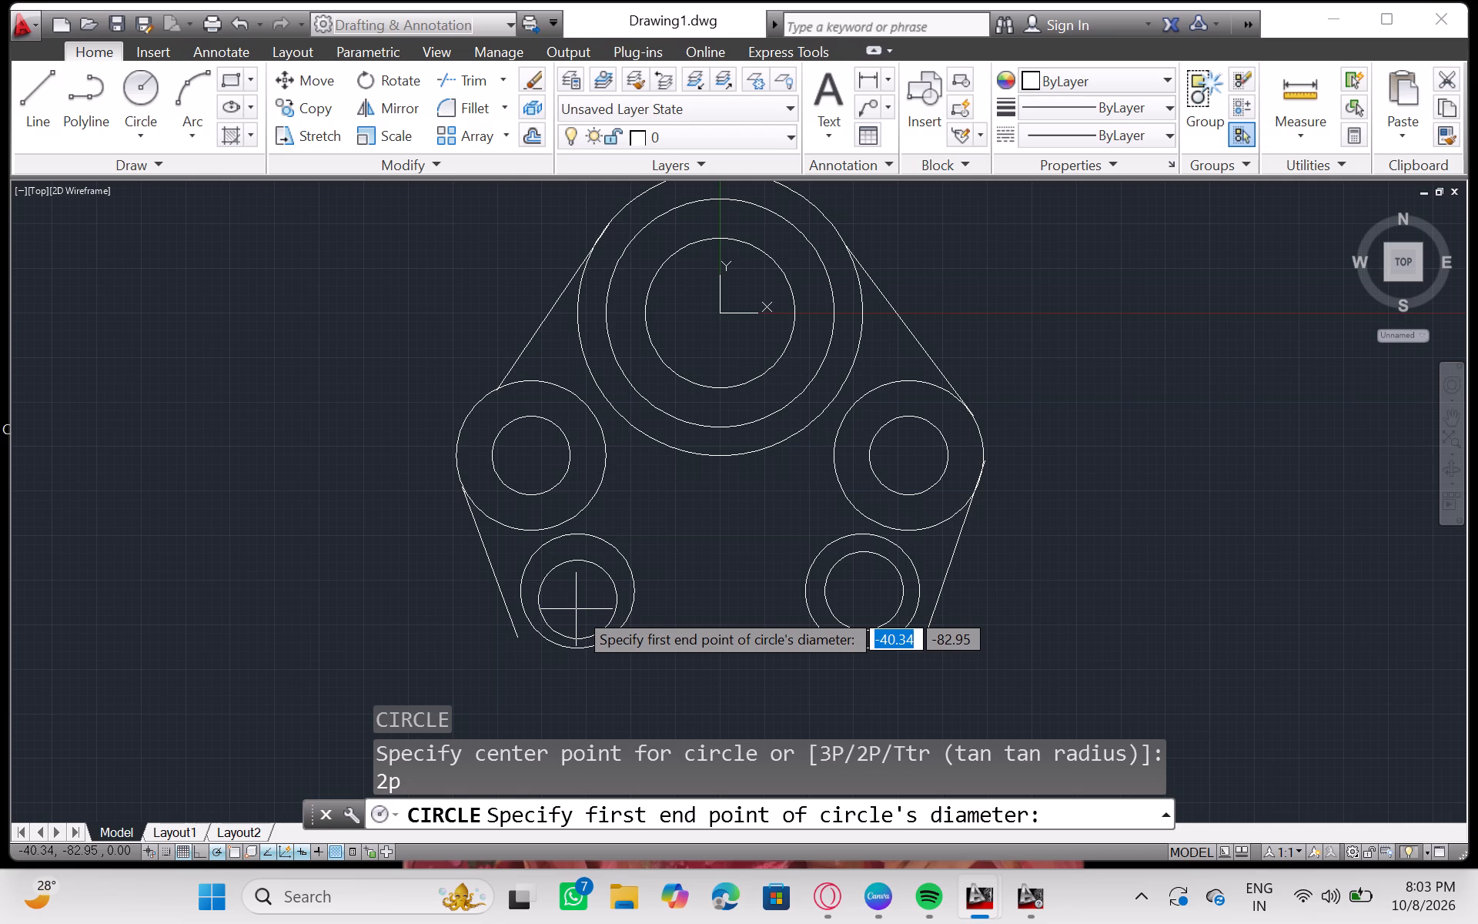
click(578, 606)
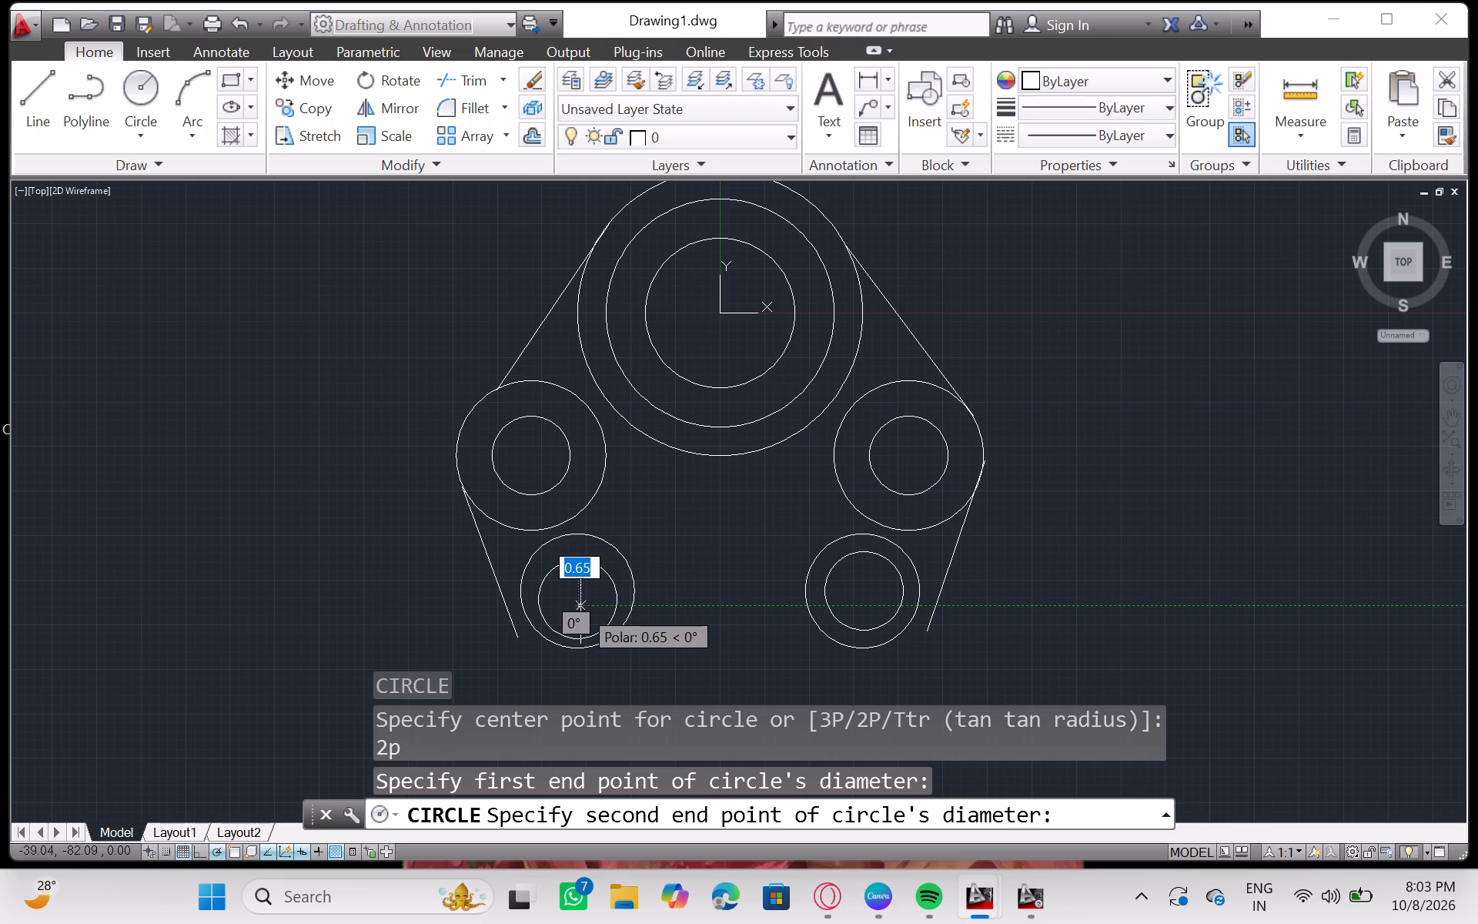
key(2)
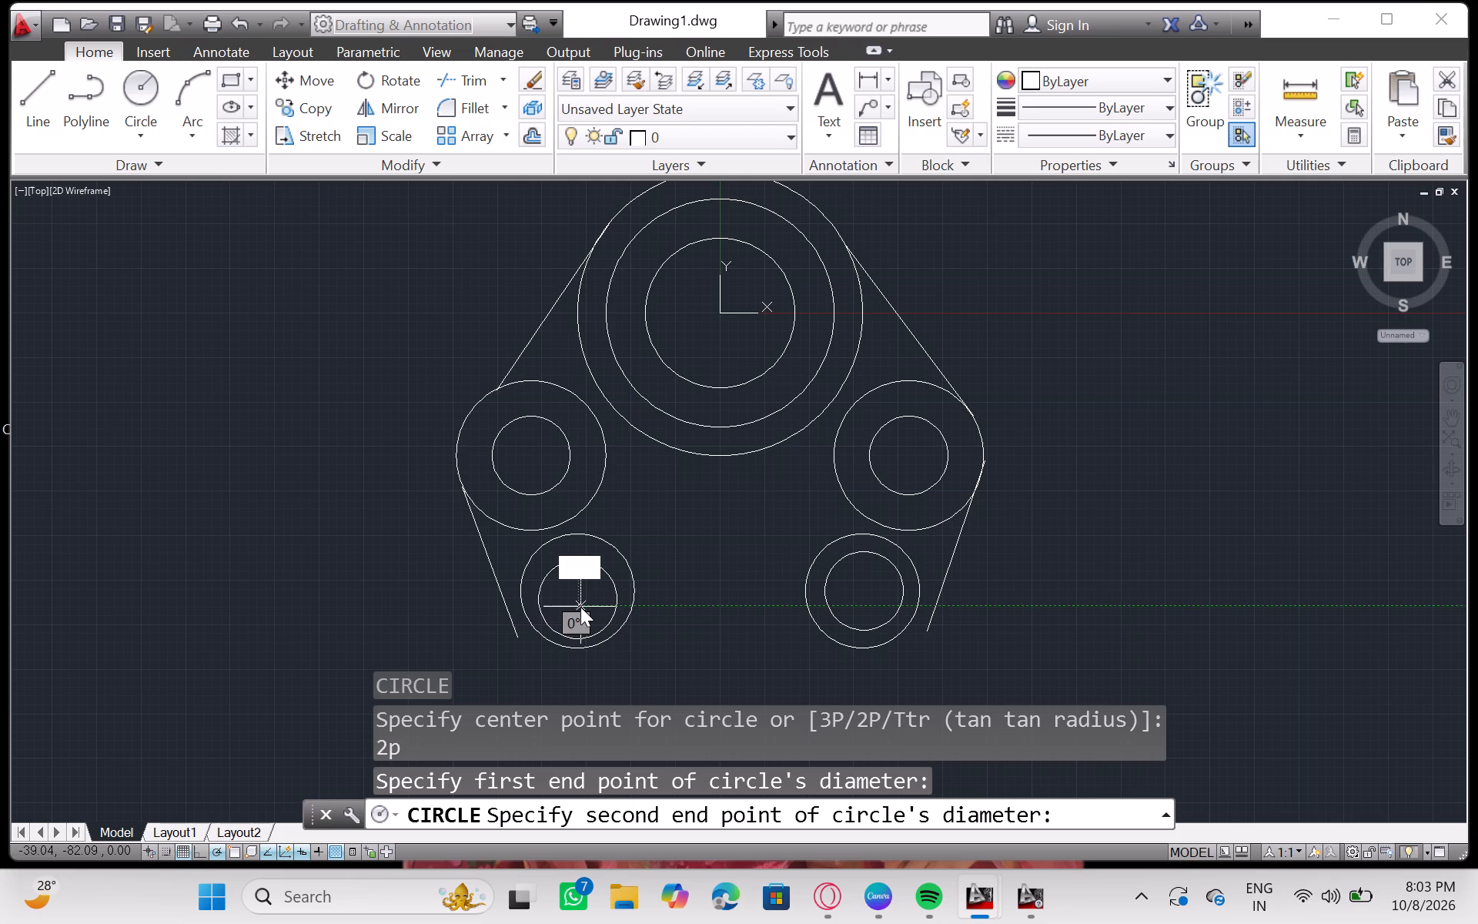
key(4)
key(Return)
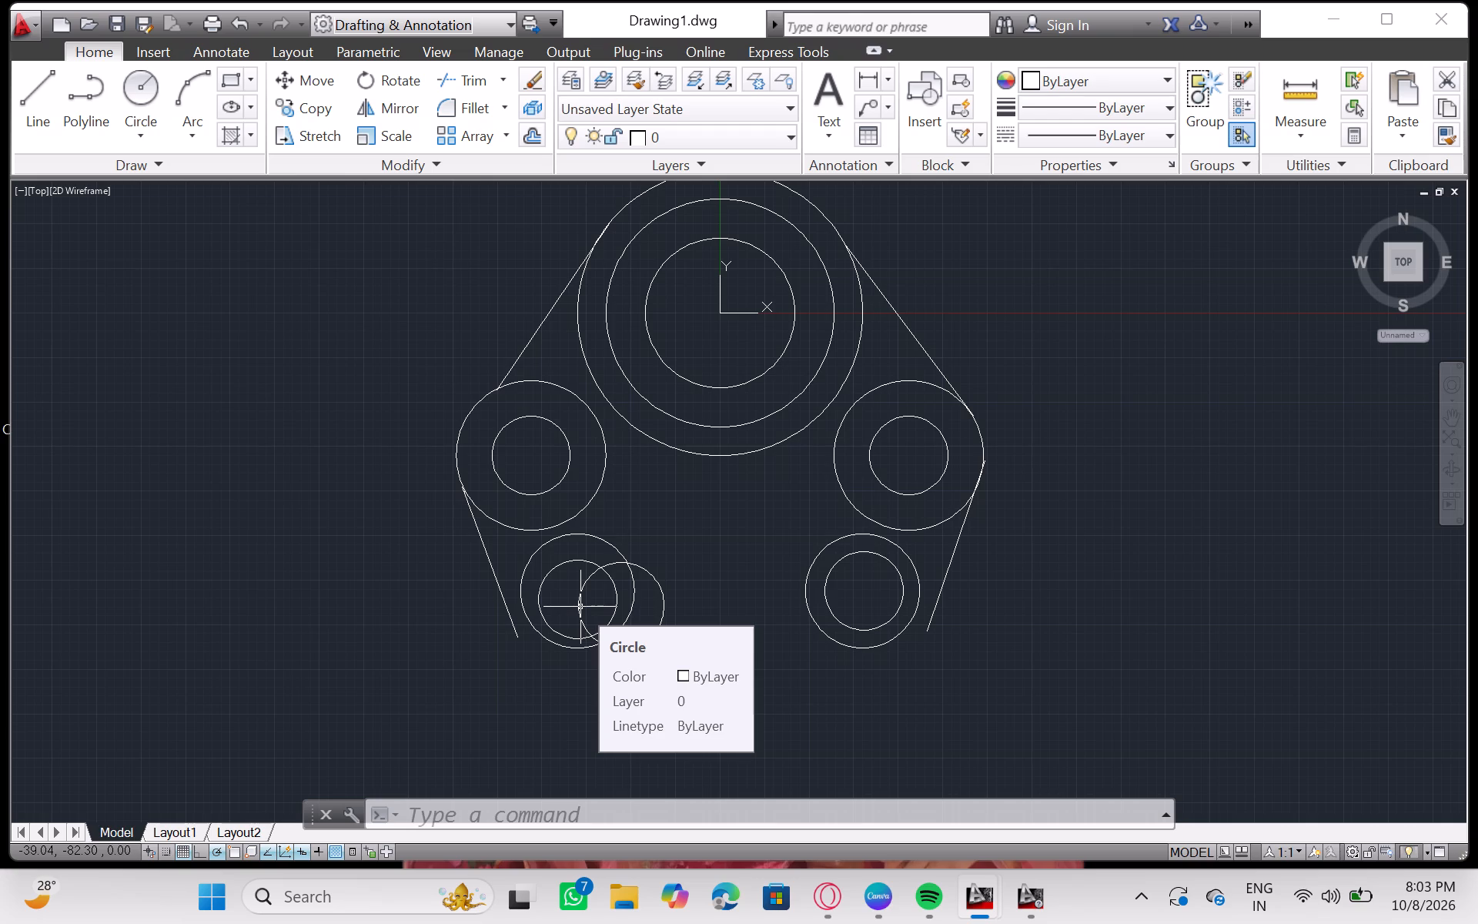
Trim both lower-left boss circles against the new circle, and try to trim their arcs inside it.
key(t)
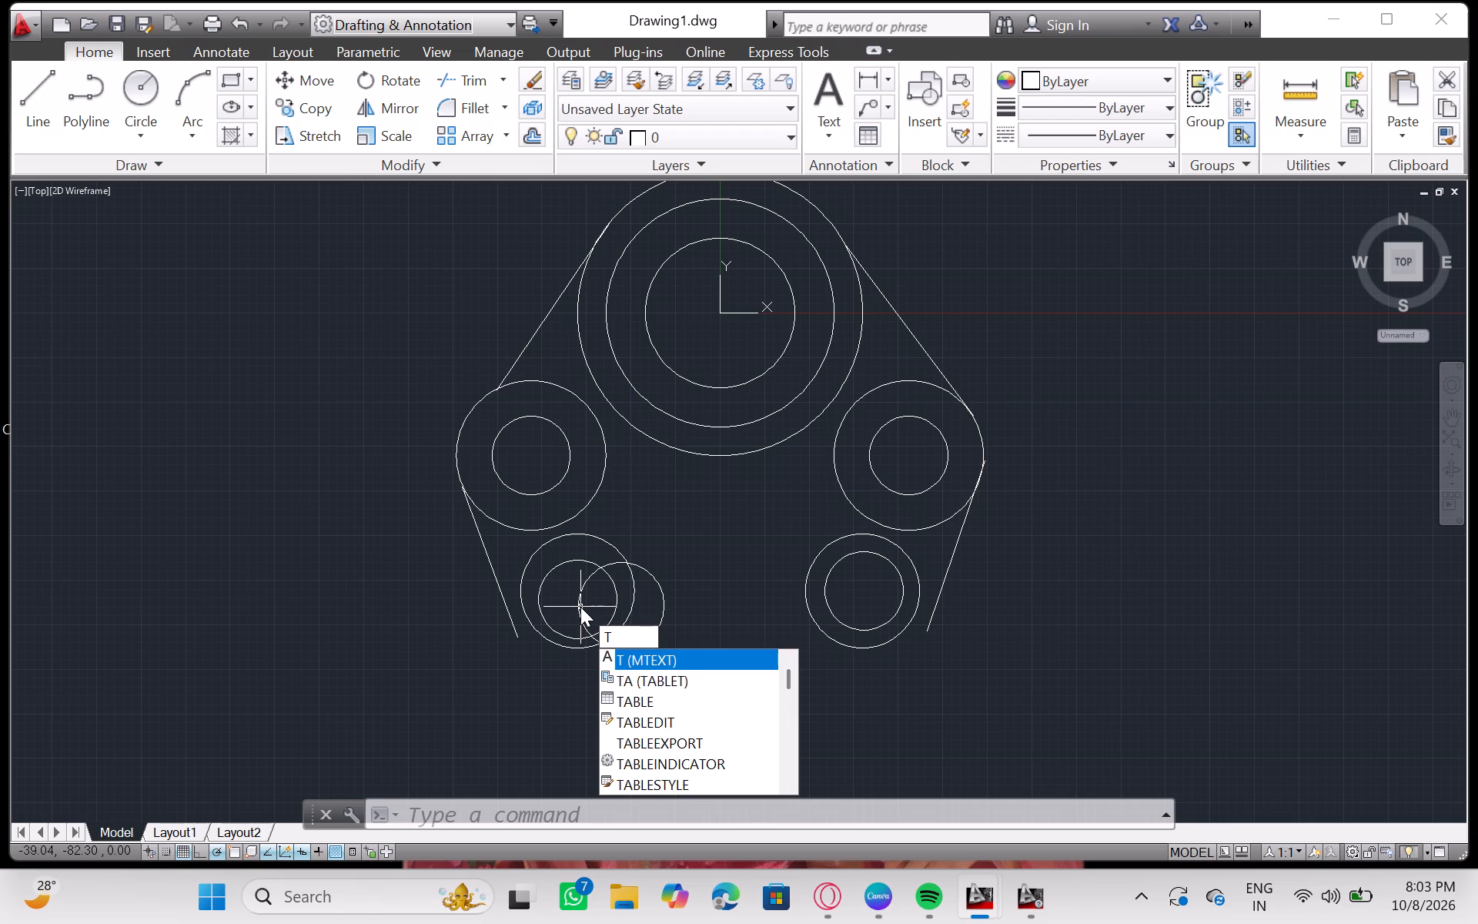
key(r)
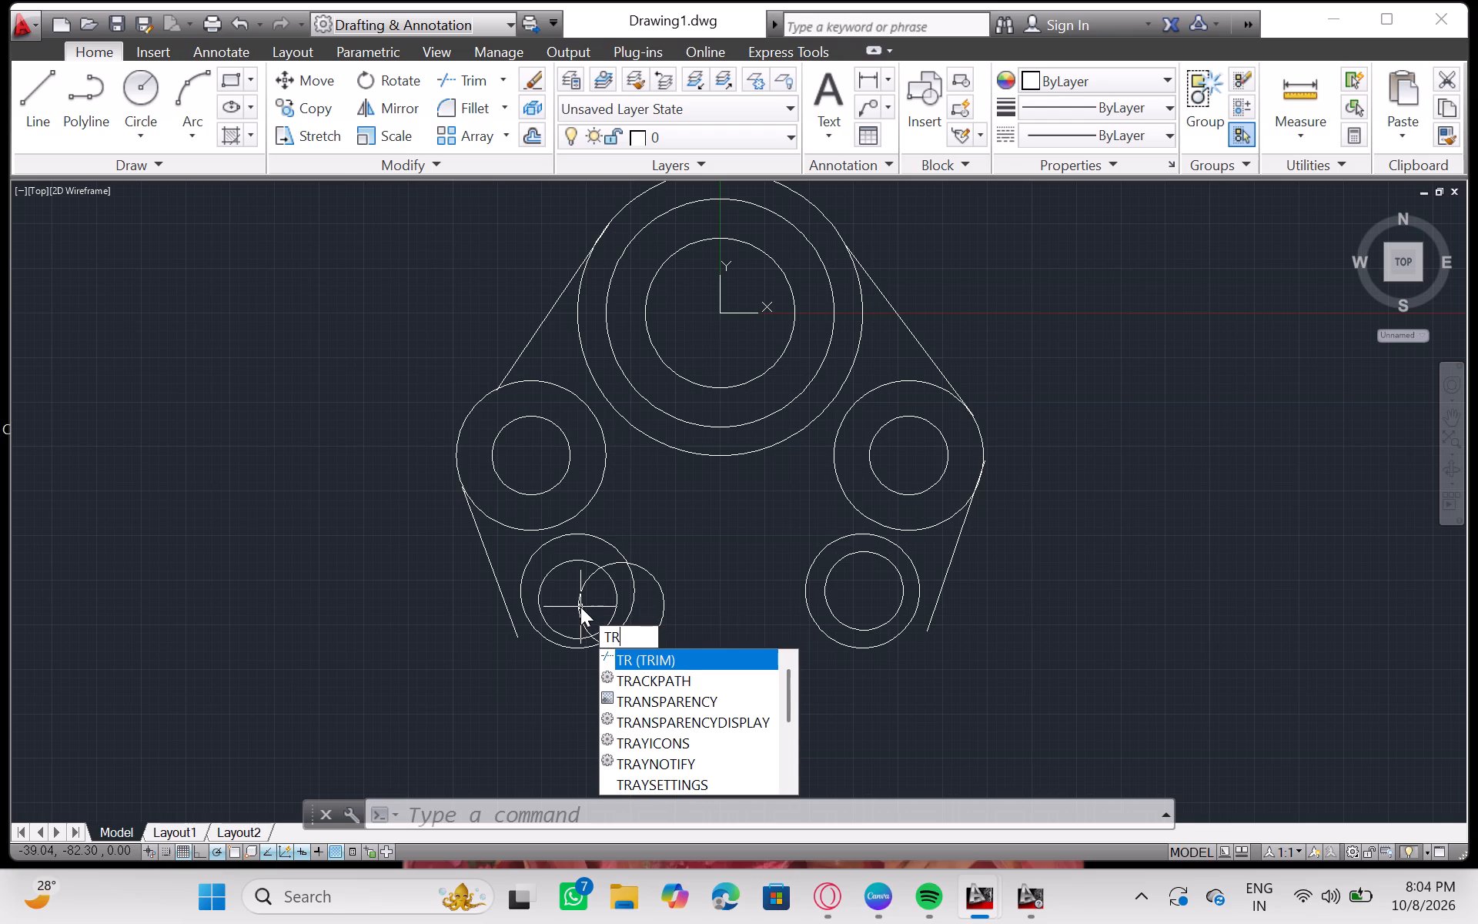
key(Return)
key(Return)
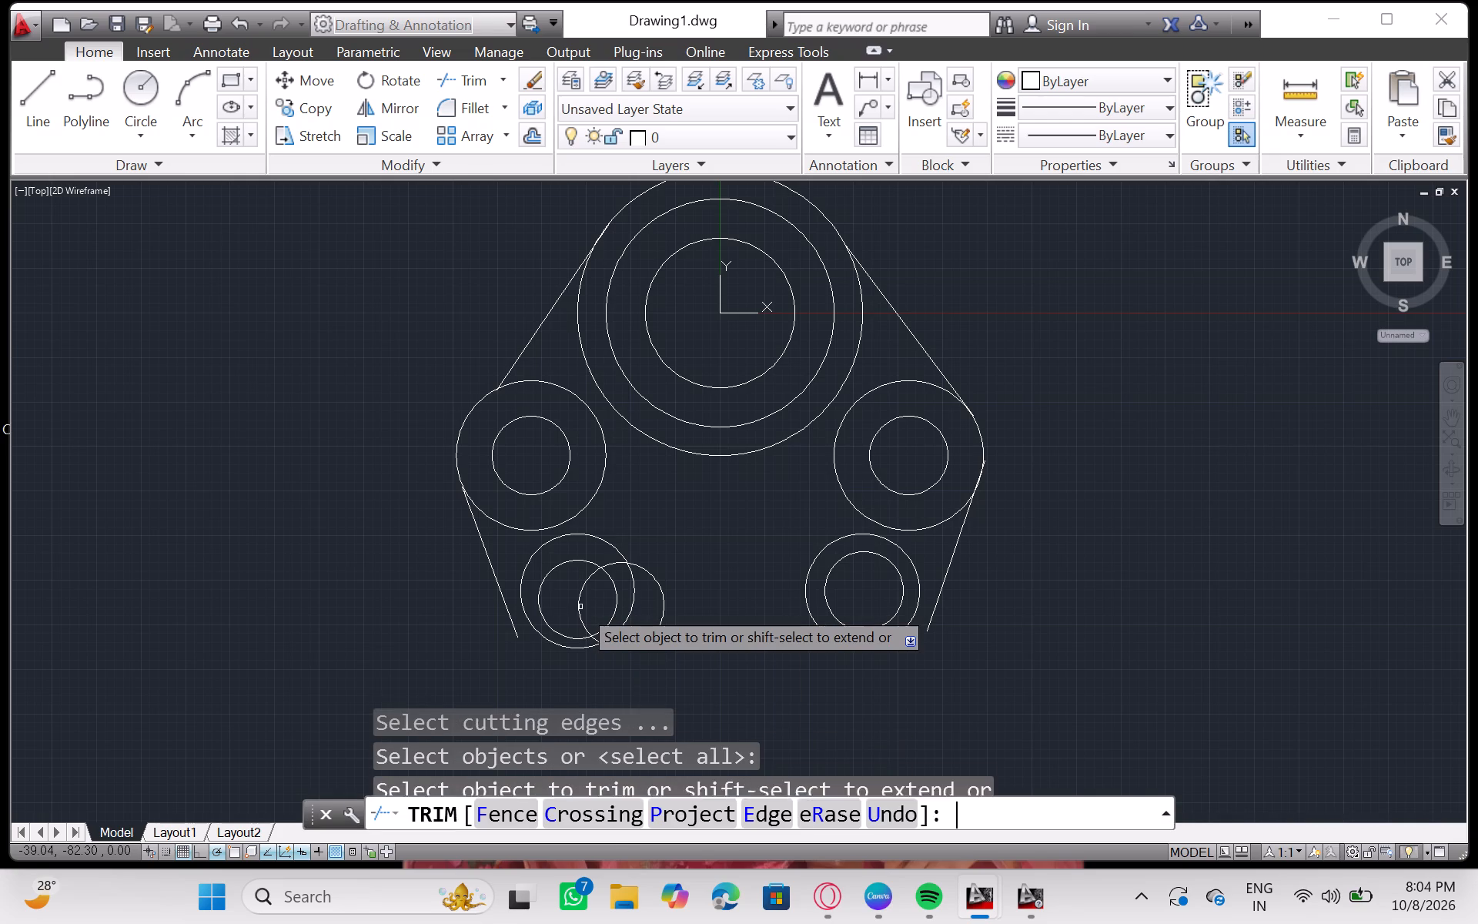
click(570, 561)
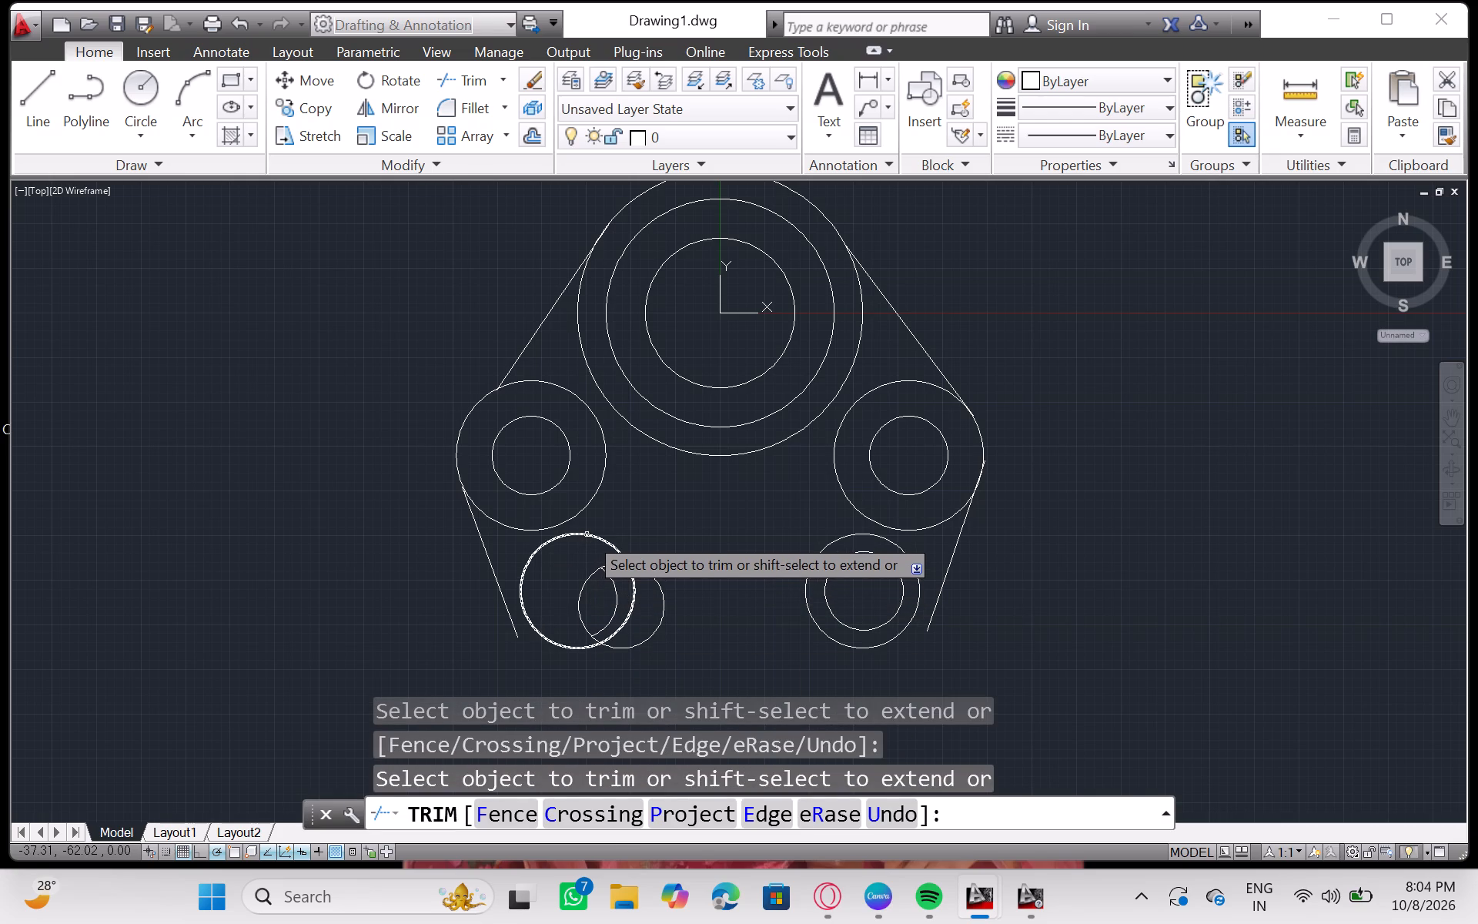
click(587, 534)
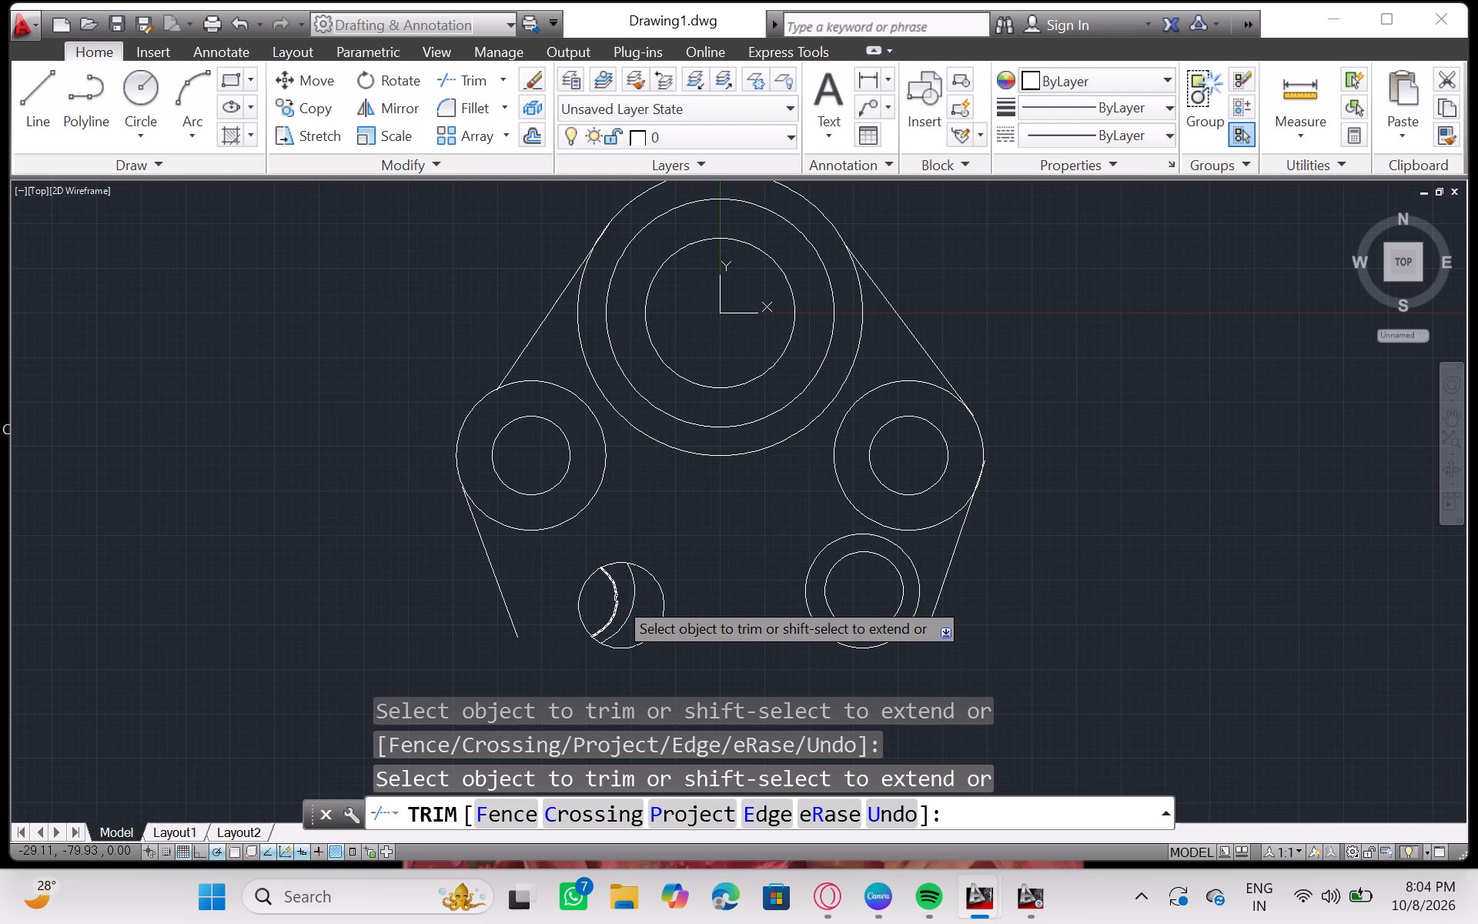
click(616, 598)
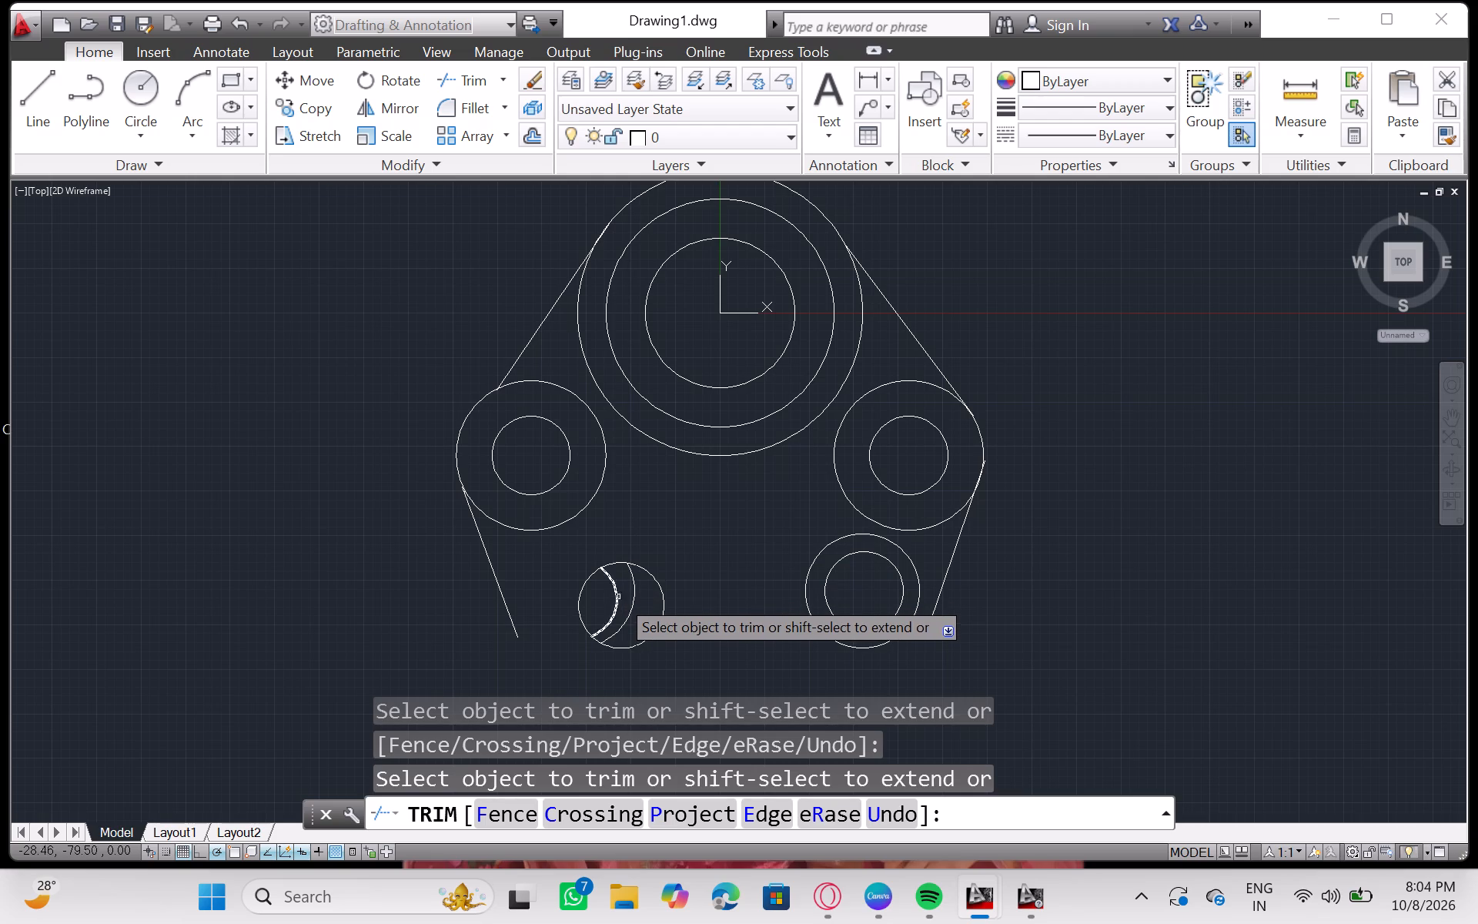
click(617, 601)
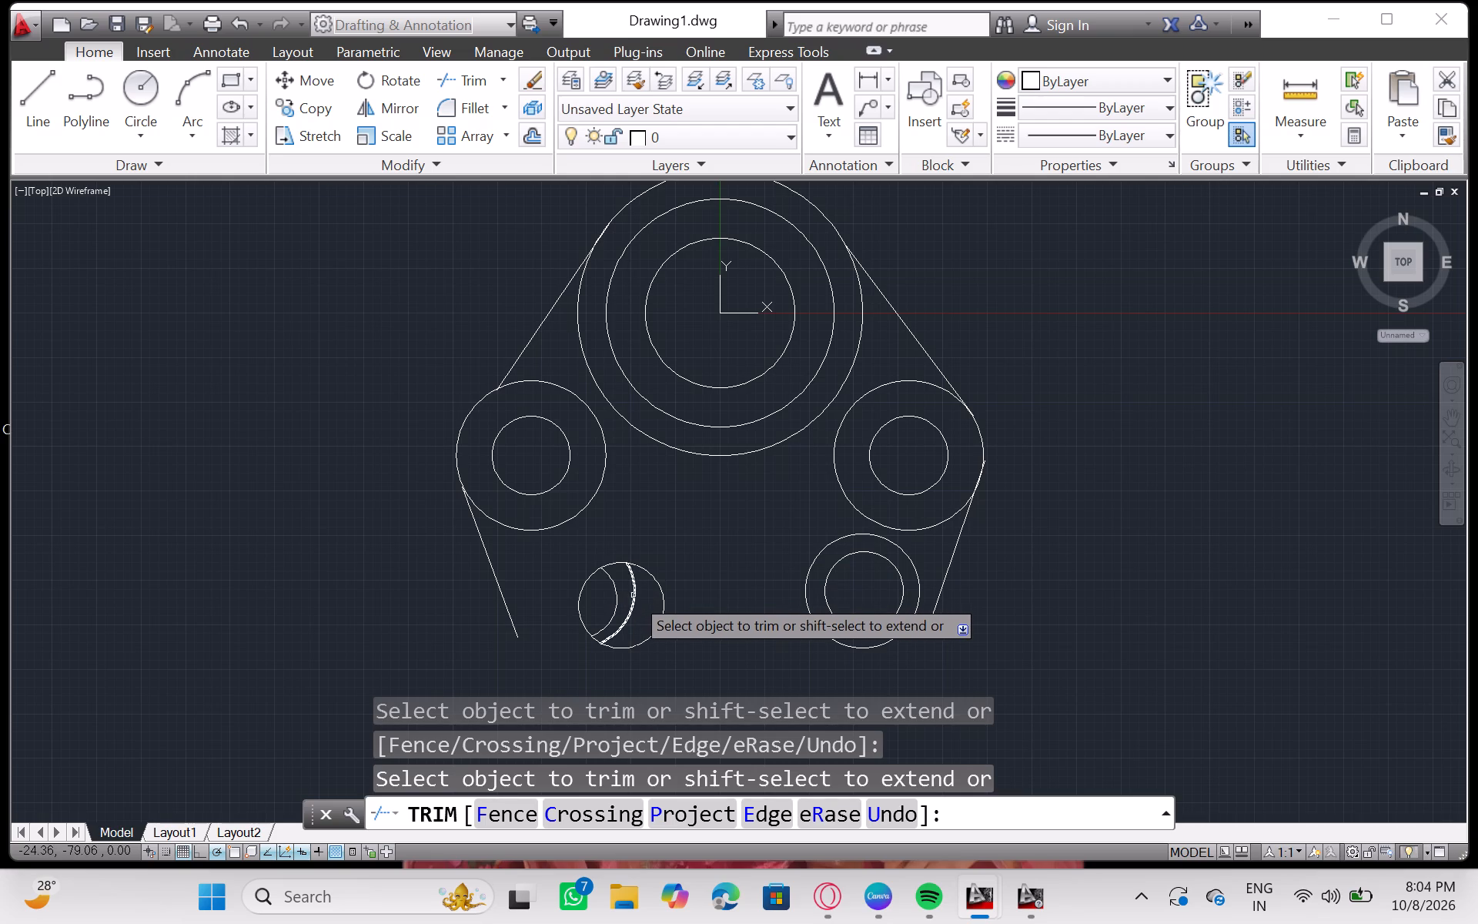
click(636, 600)
click(634, 600)
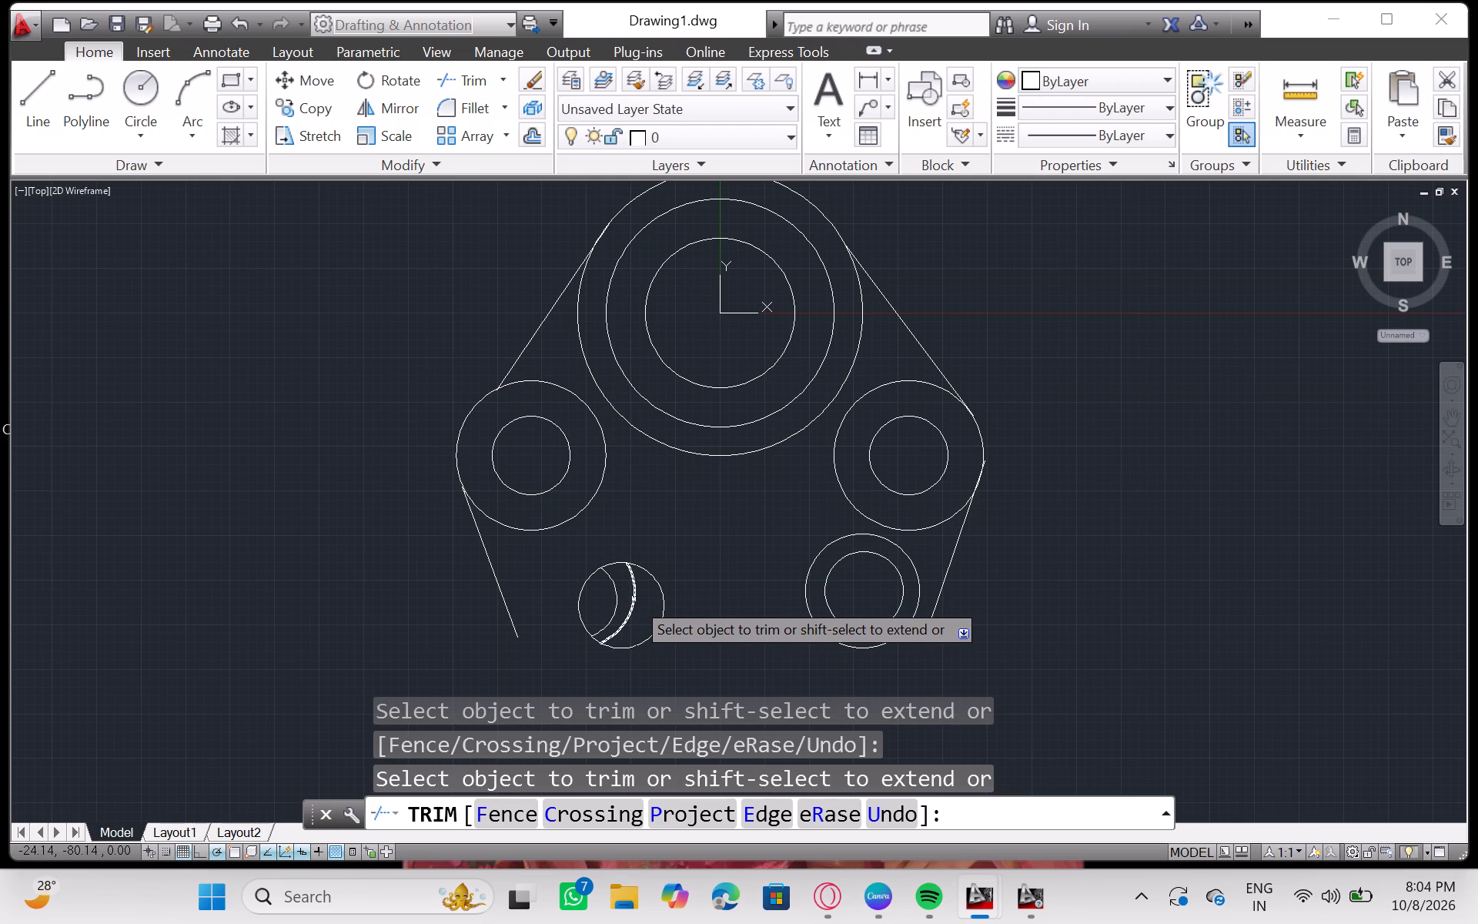
text(tr)
click(634, 598)
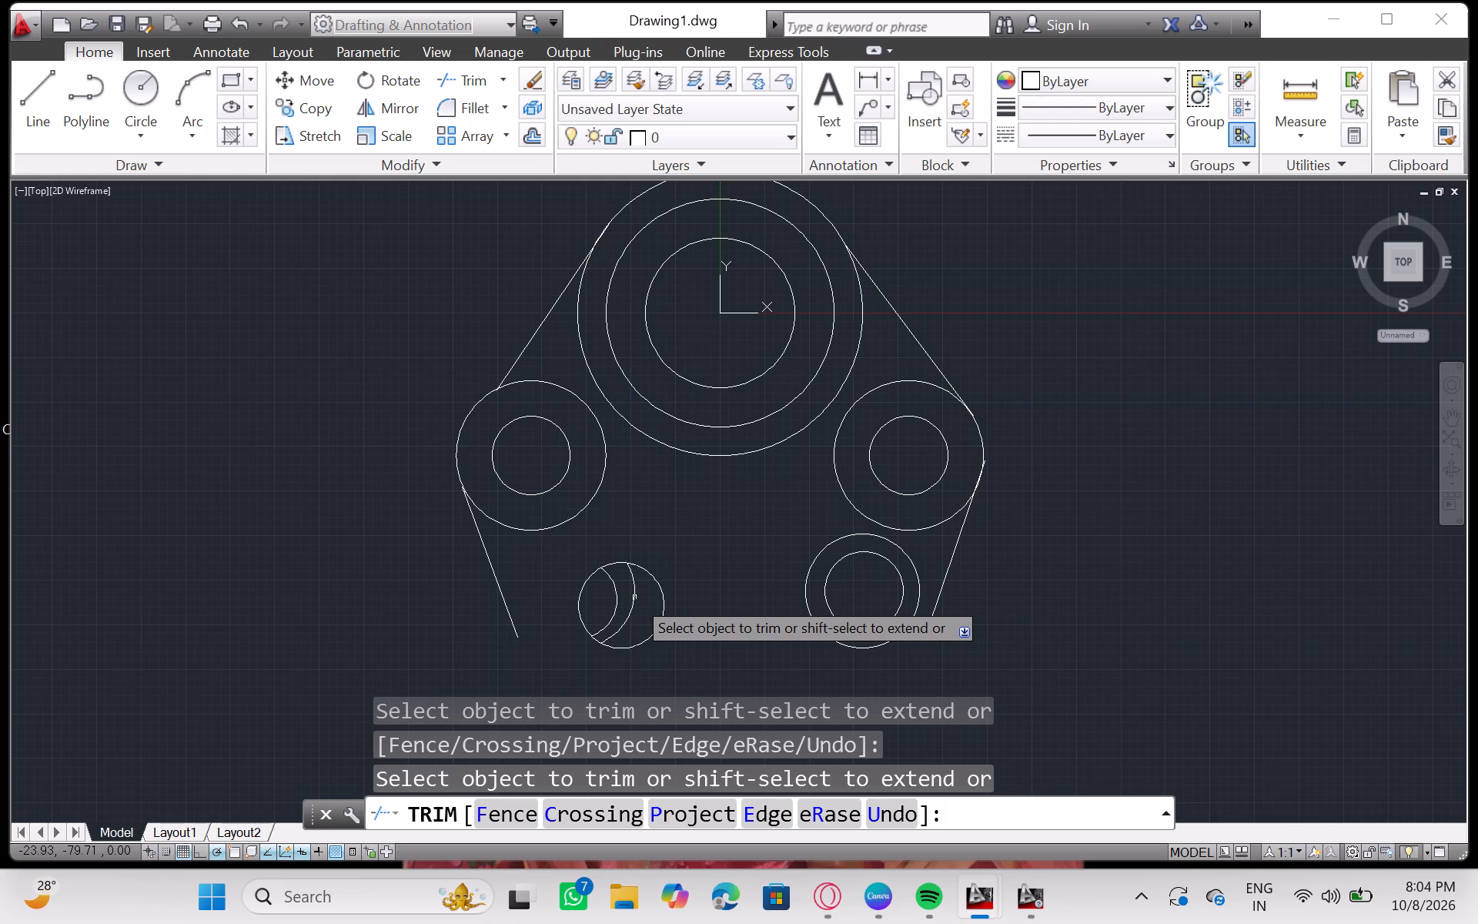
Erase the two leftover arcs inside the new lower-left circle using Trim's eRase option.
right_click(634, 598)
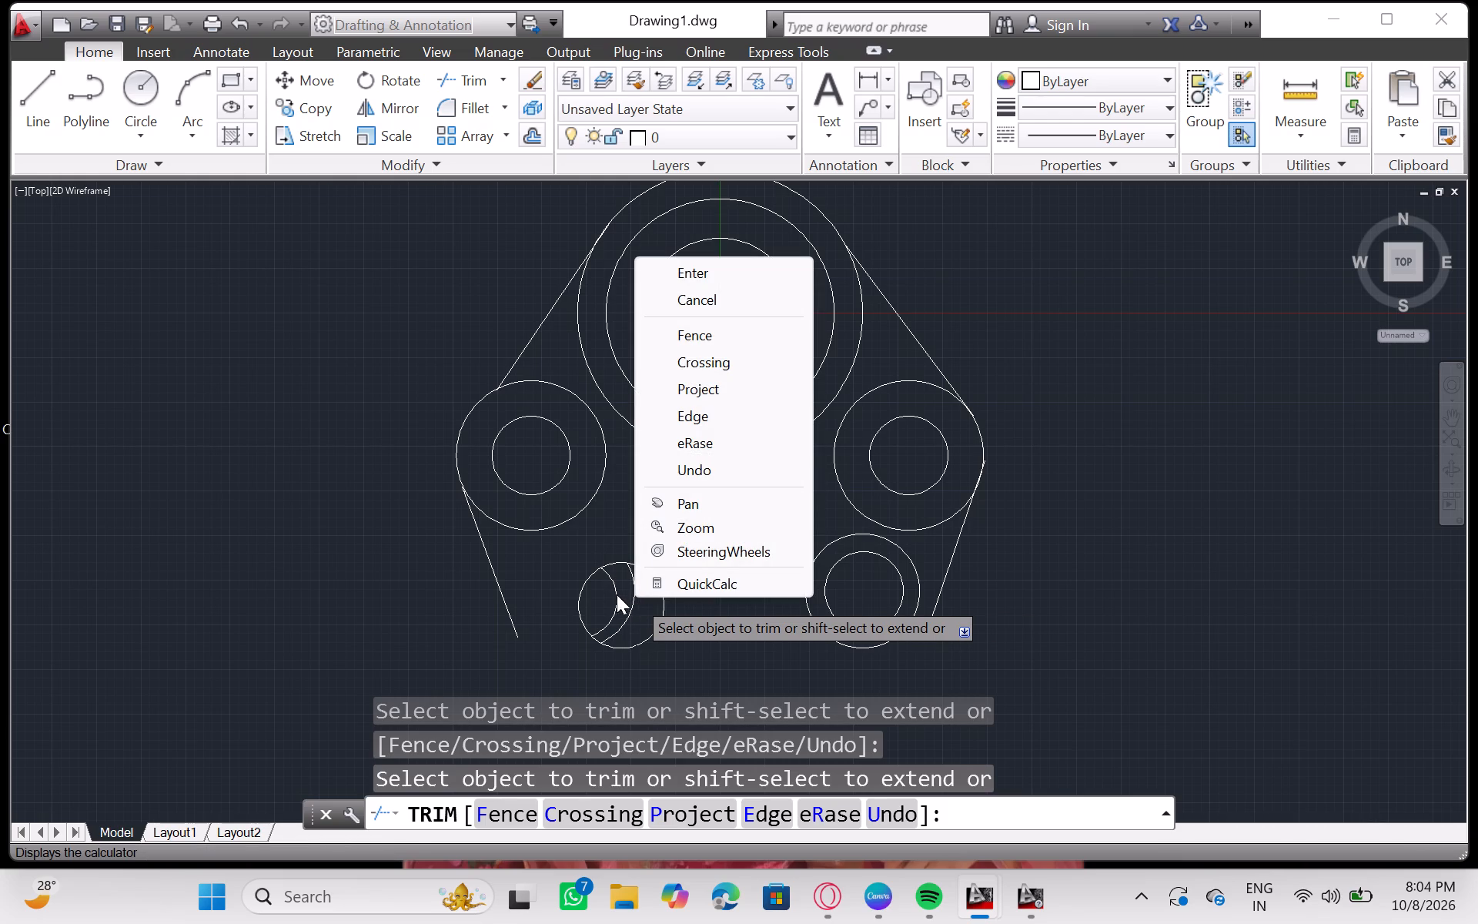
click(683, 442)
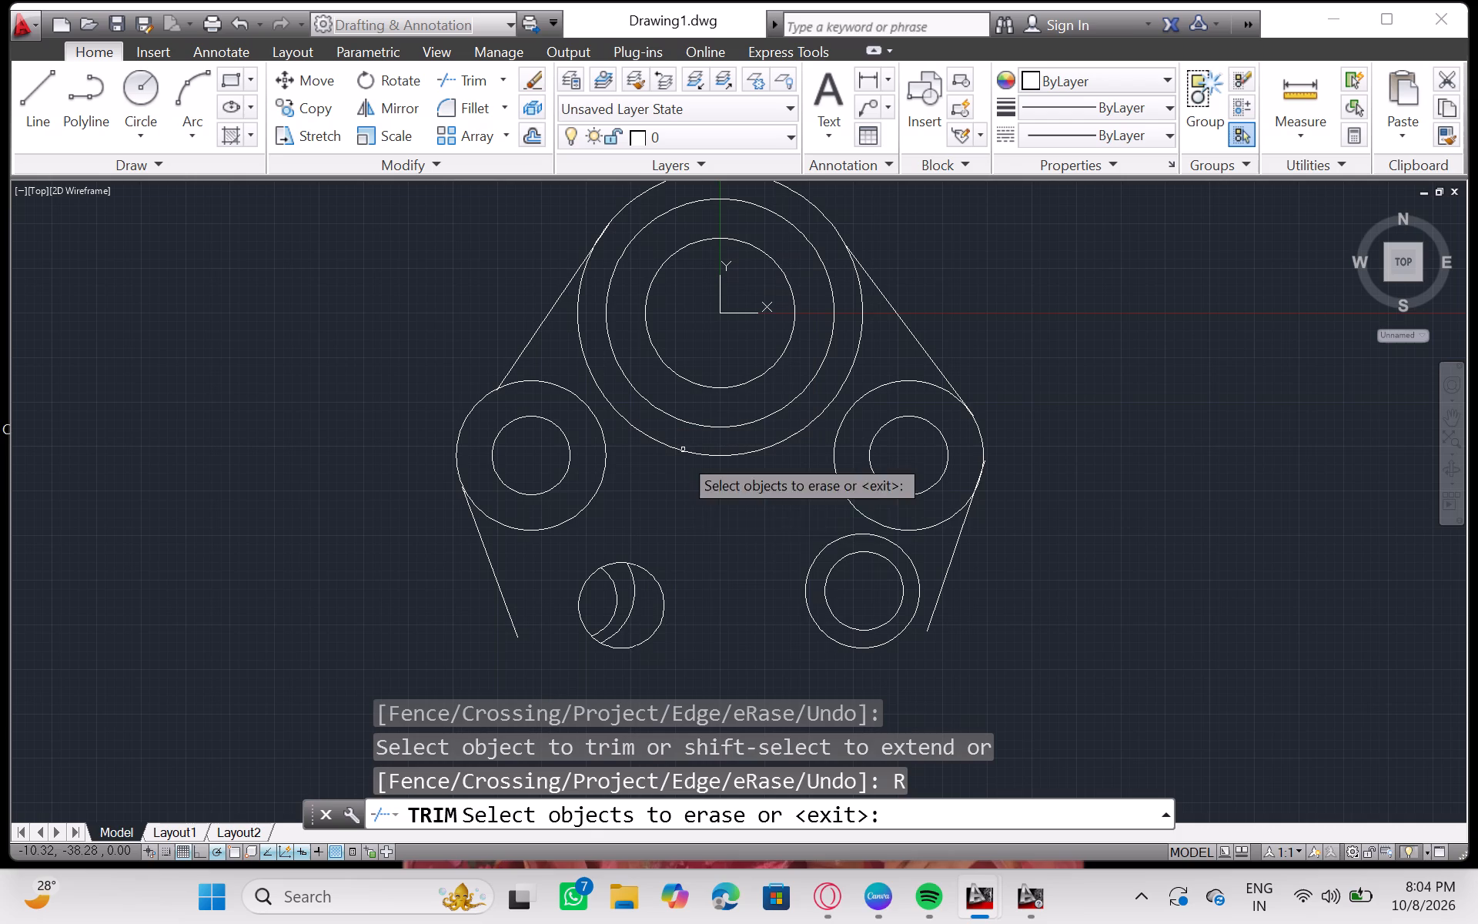
click(634, 607)
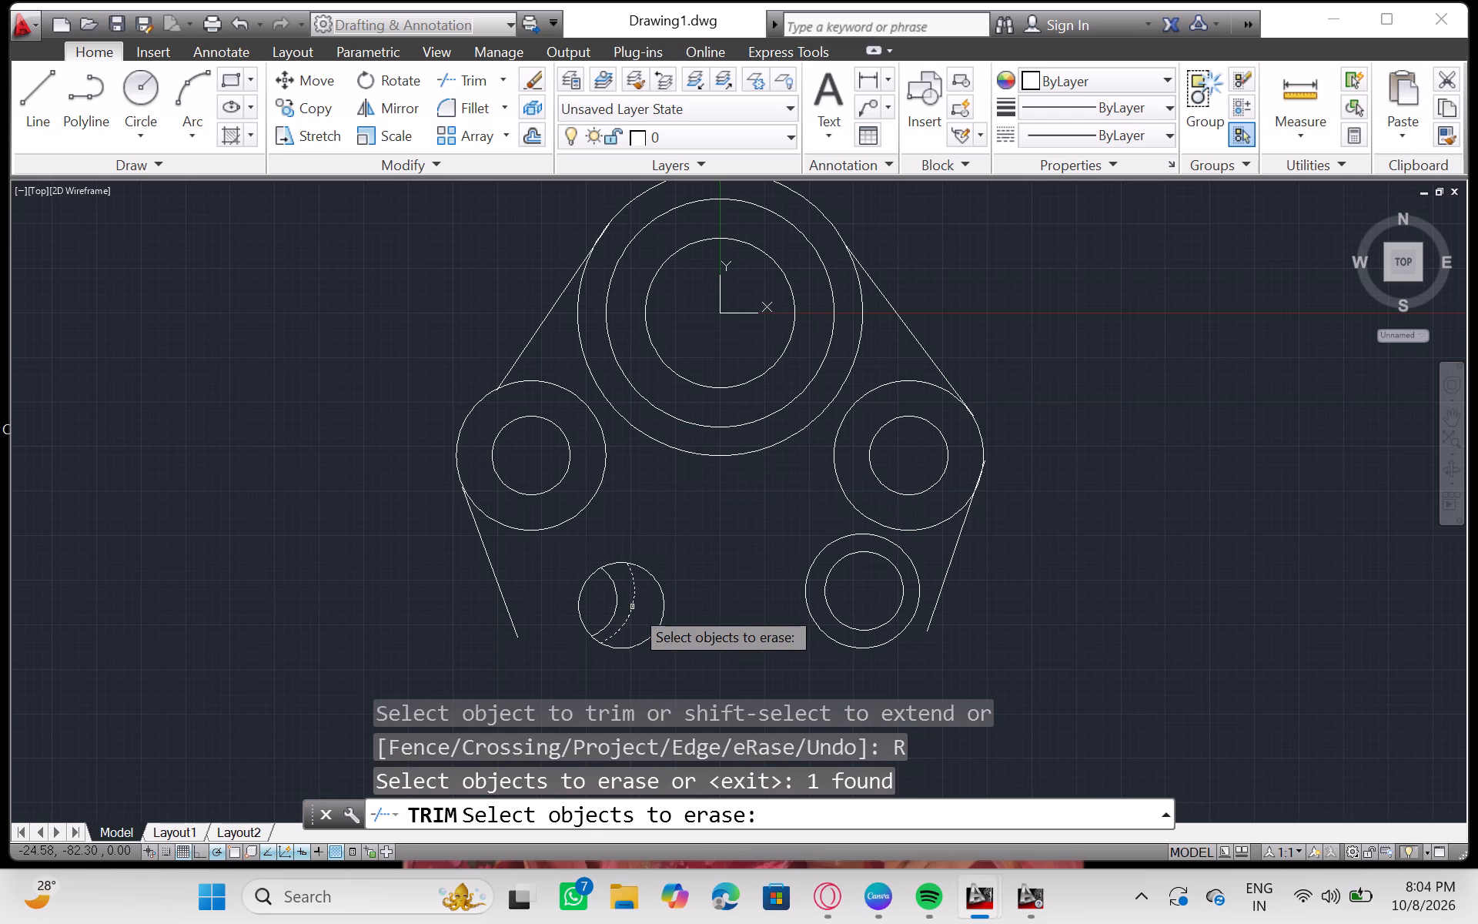
click(617, 605)
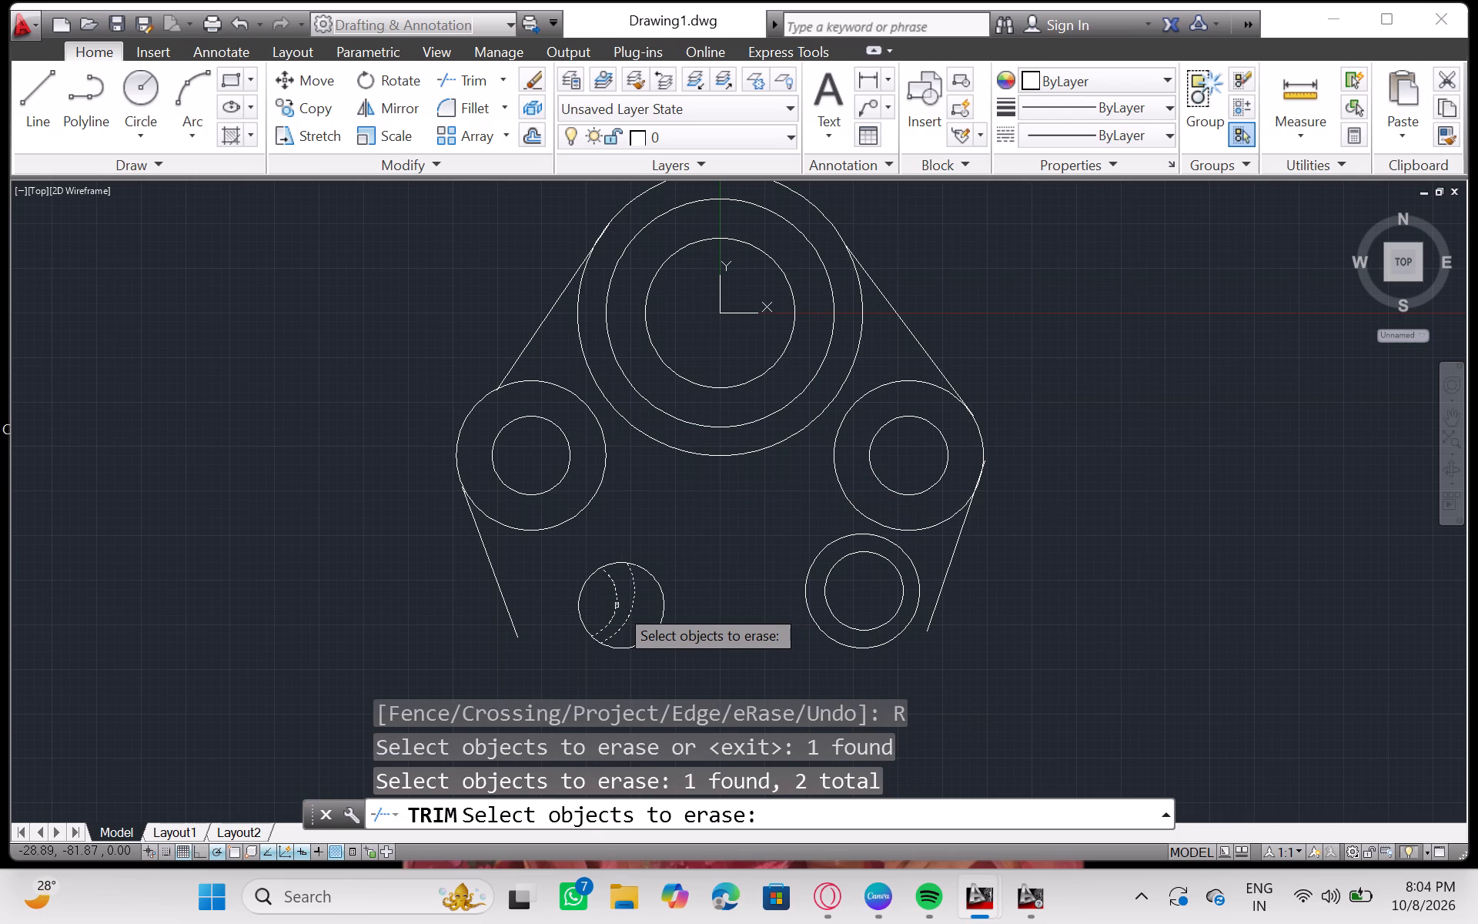
key(Delete)
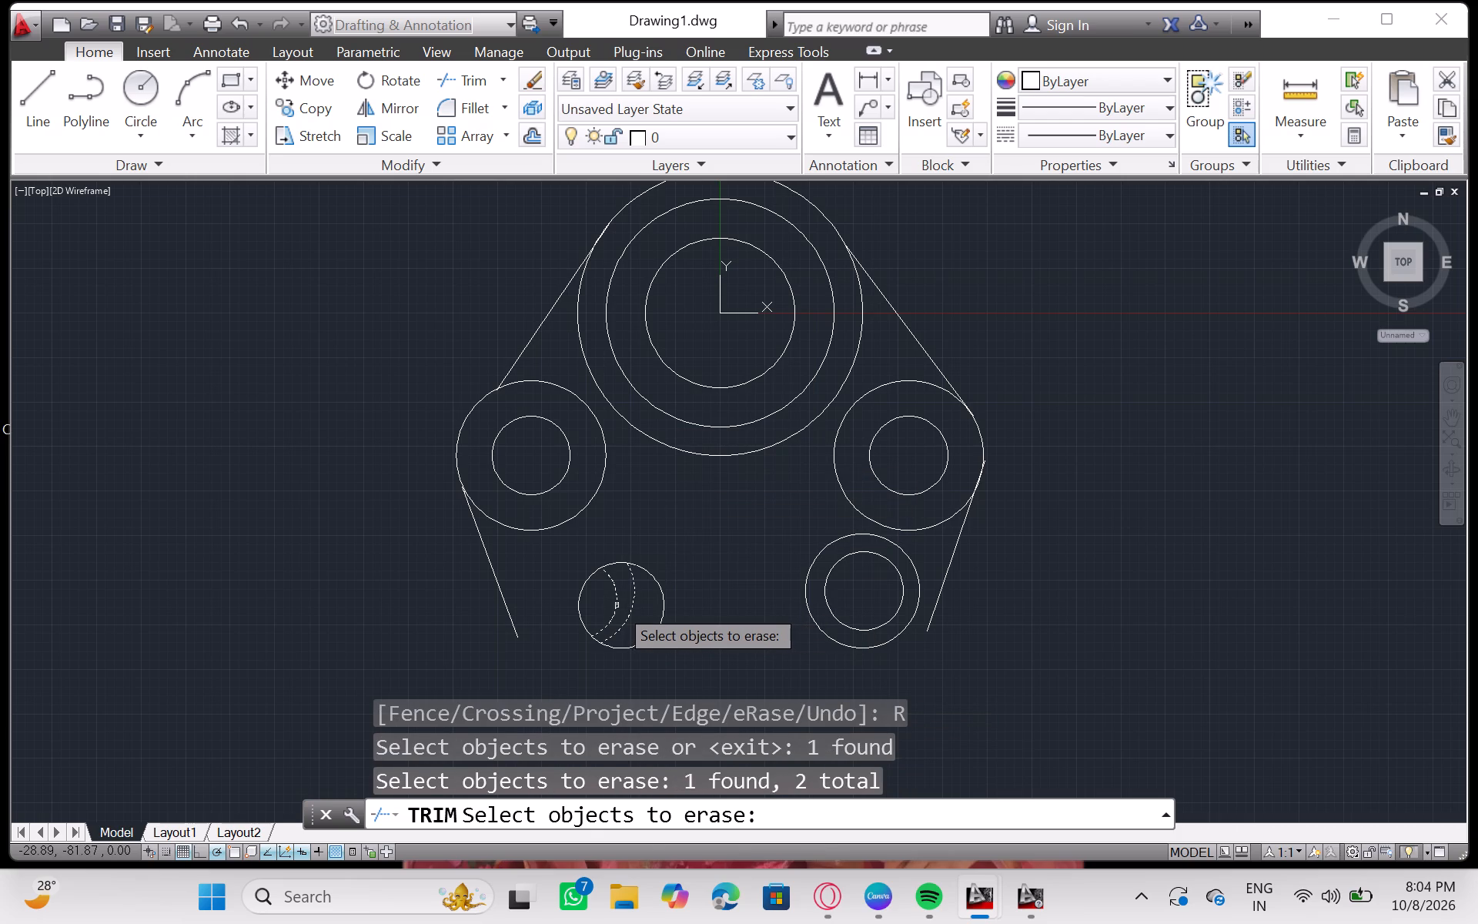
right_click(617, 605)
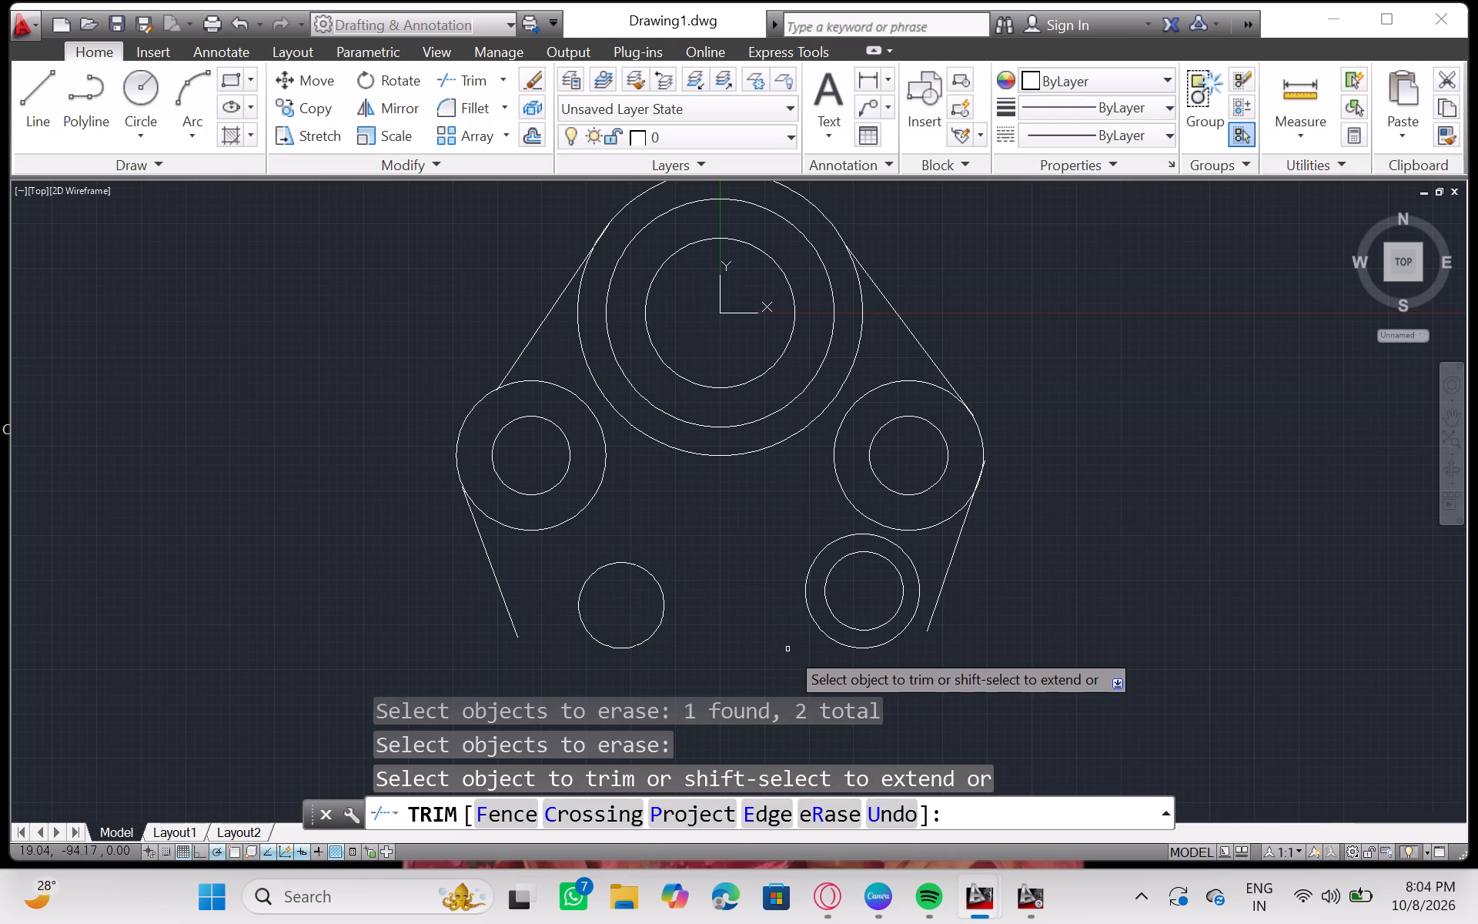
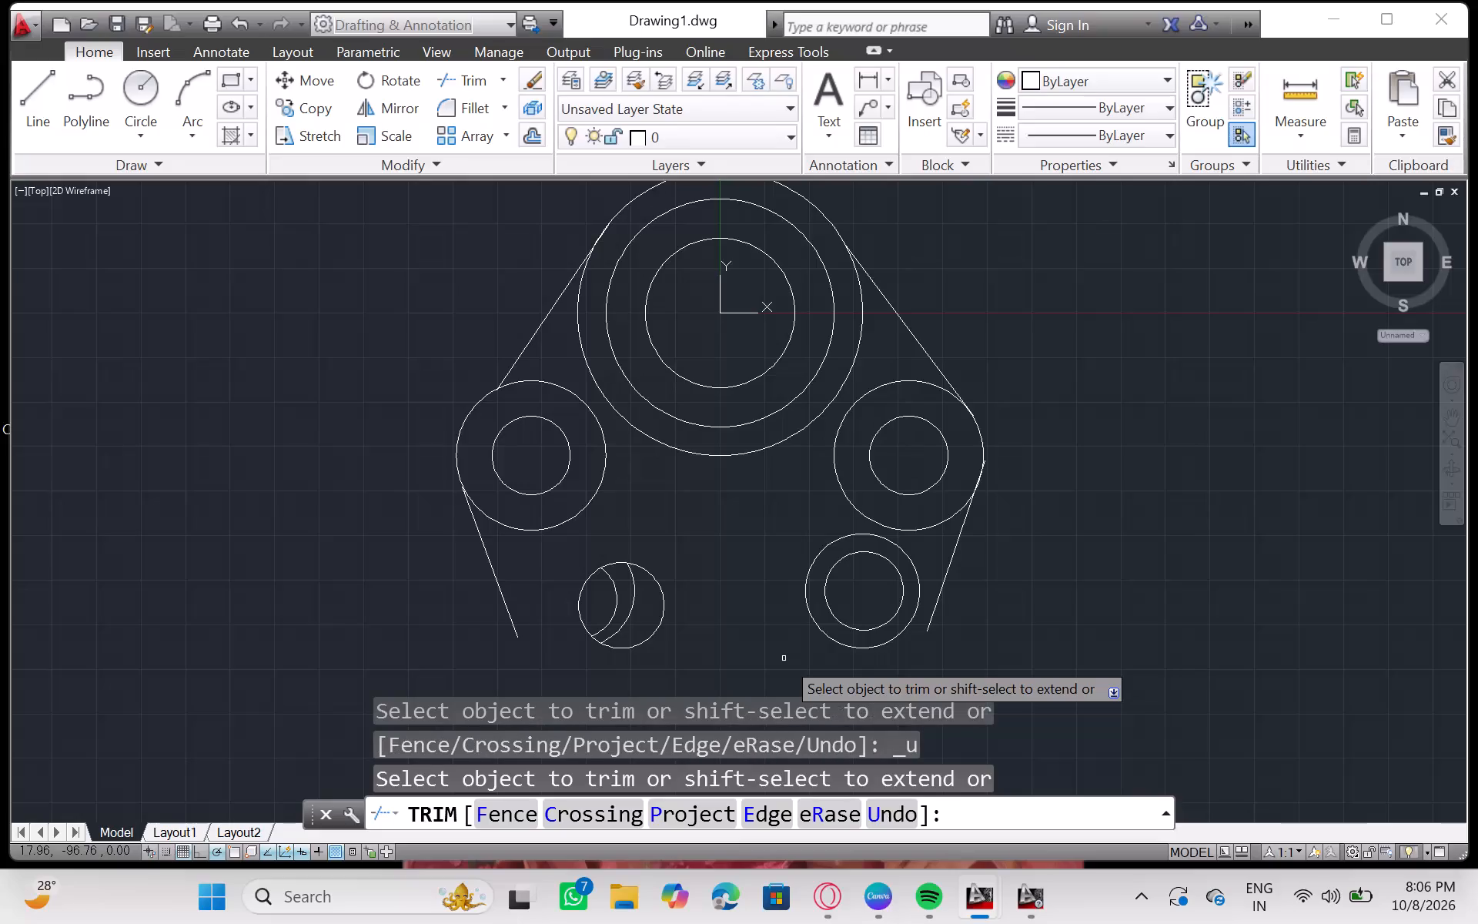
Undo the trims made on the two lower-left boss circles within the active Trim command.
key(ctrl+z)
key(ctrl+z)
key(ctrl+z)
key(ctrl+z)
key(ctrl+z)
key(ctrl+z)
key(ctrl+z)
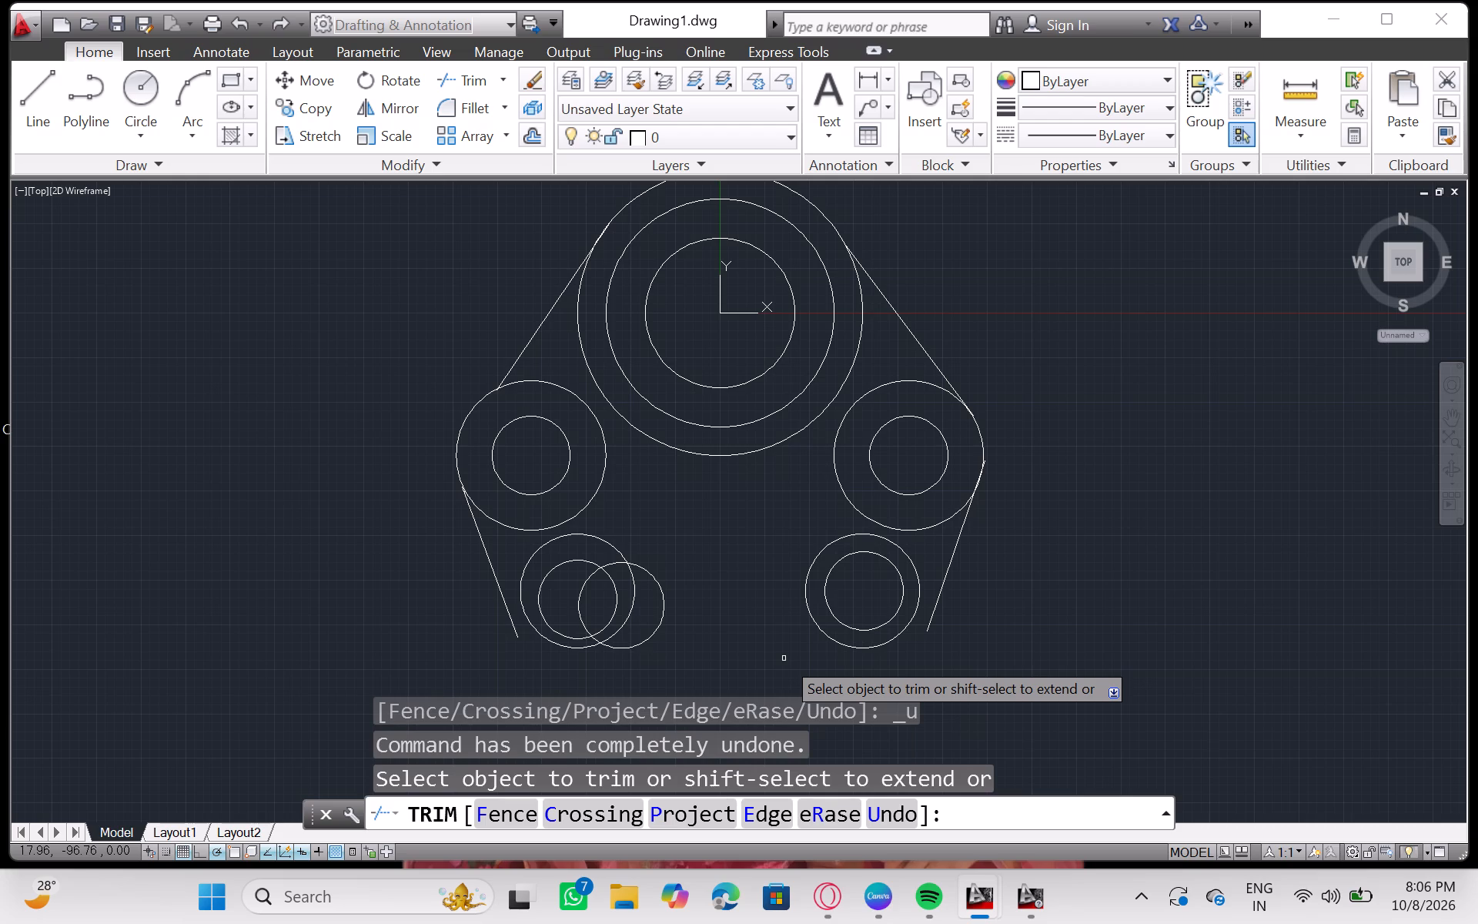
key(ctrl+z)
key(ctrl+z)
key(ctrl+z)
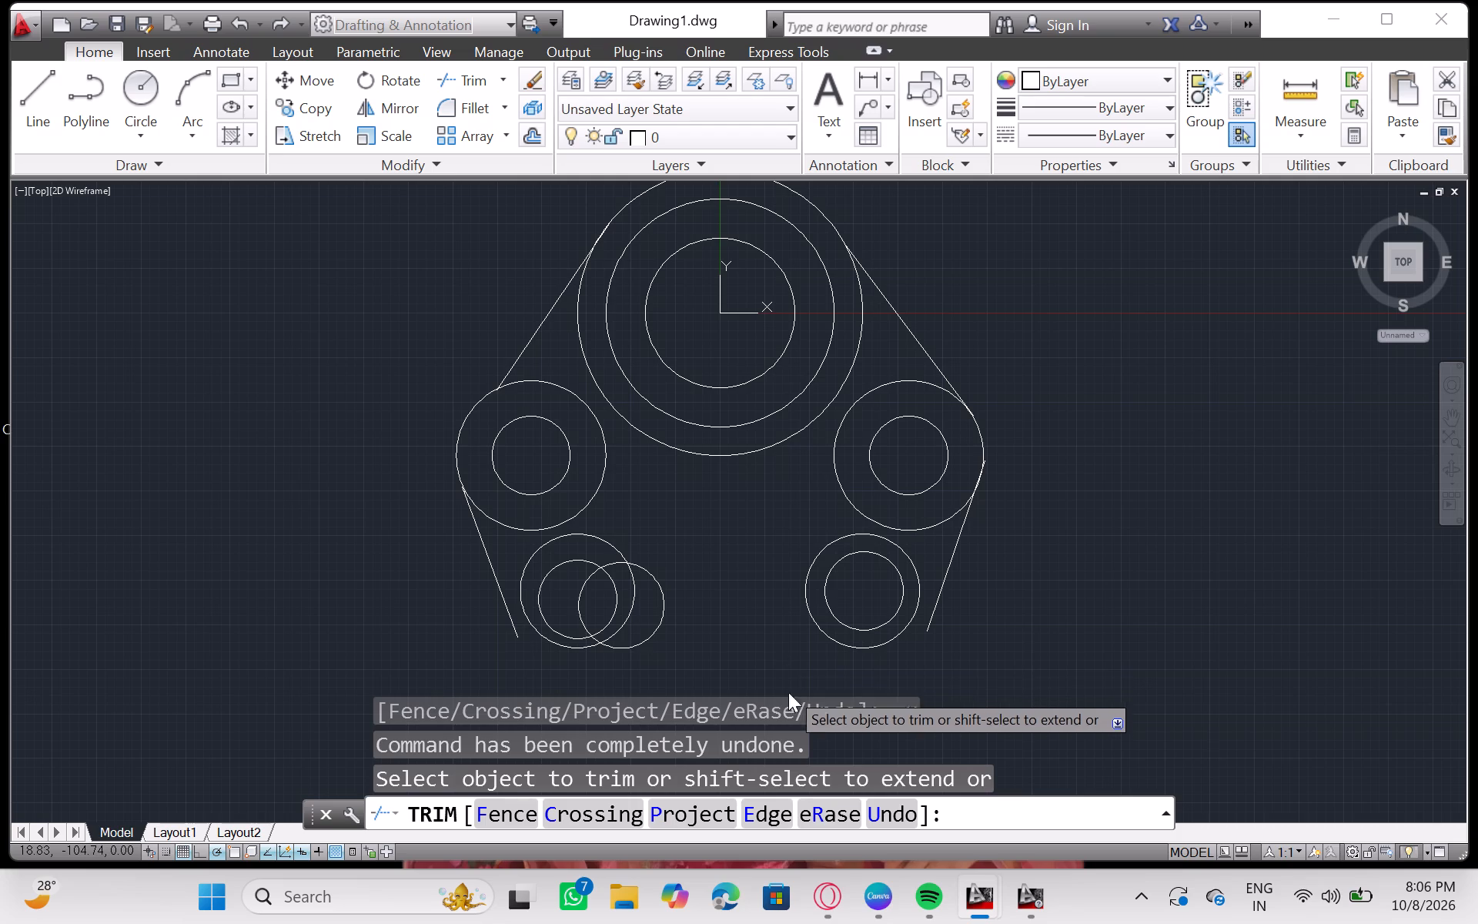
Trim the overlapping 24-diameter circle outside and inside the lower-left boss circles, and try to trim its leftover arc between them.
click(656, 581)
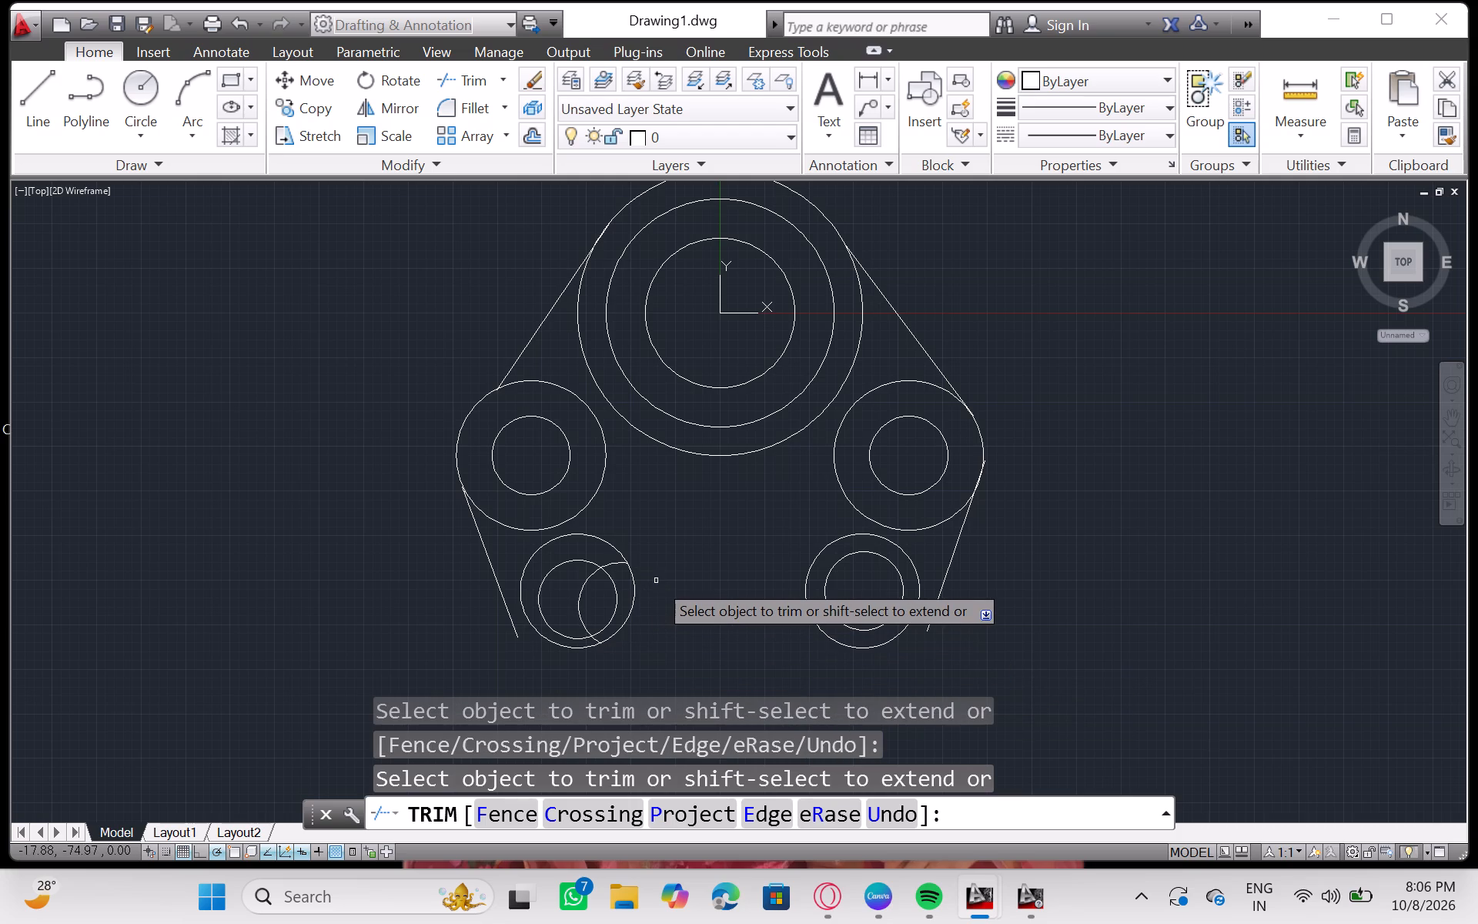
click(586, 587)
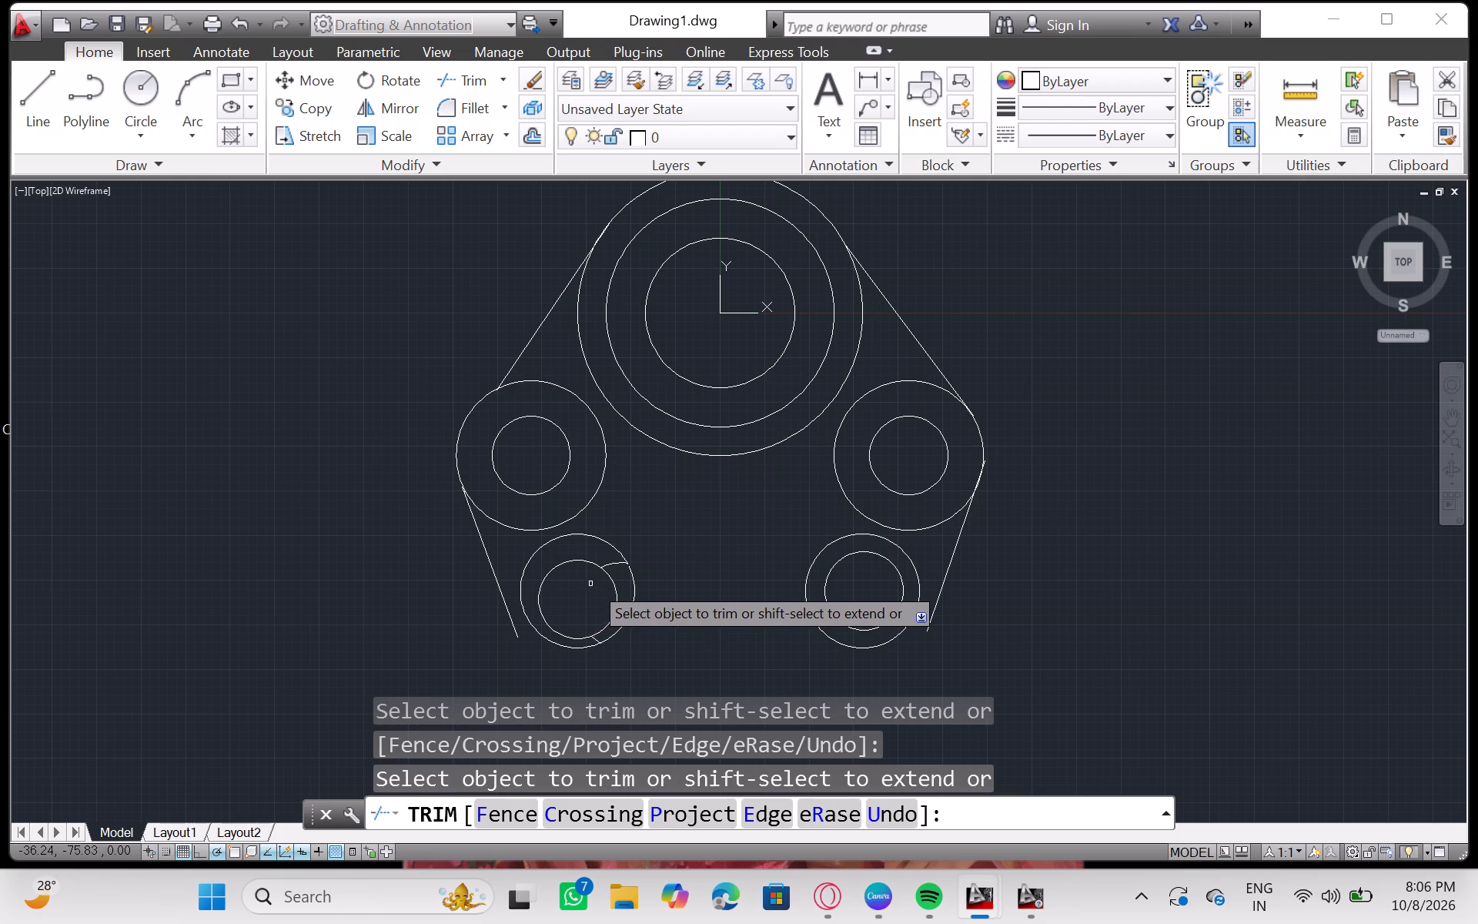
click(616, 565)
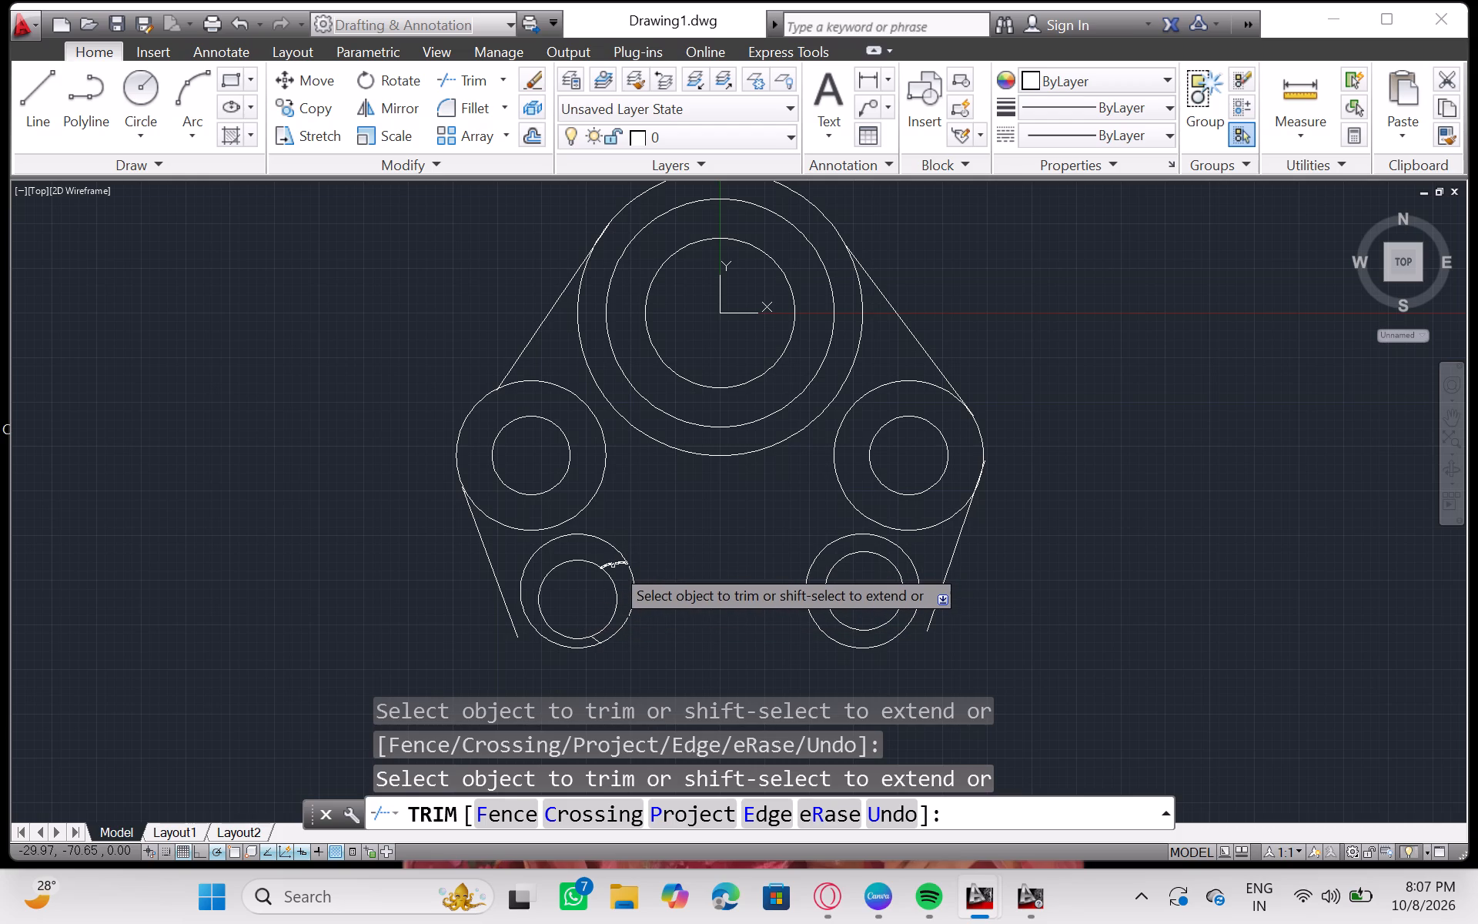
click(613, 565)
click(613, 565)
Erase the two leftover arcs between the lower-left boss circles using Trim's eRase option, and end the command.
right_click(614, 565)
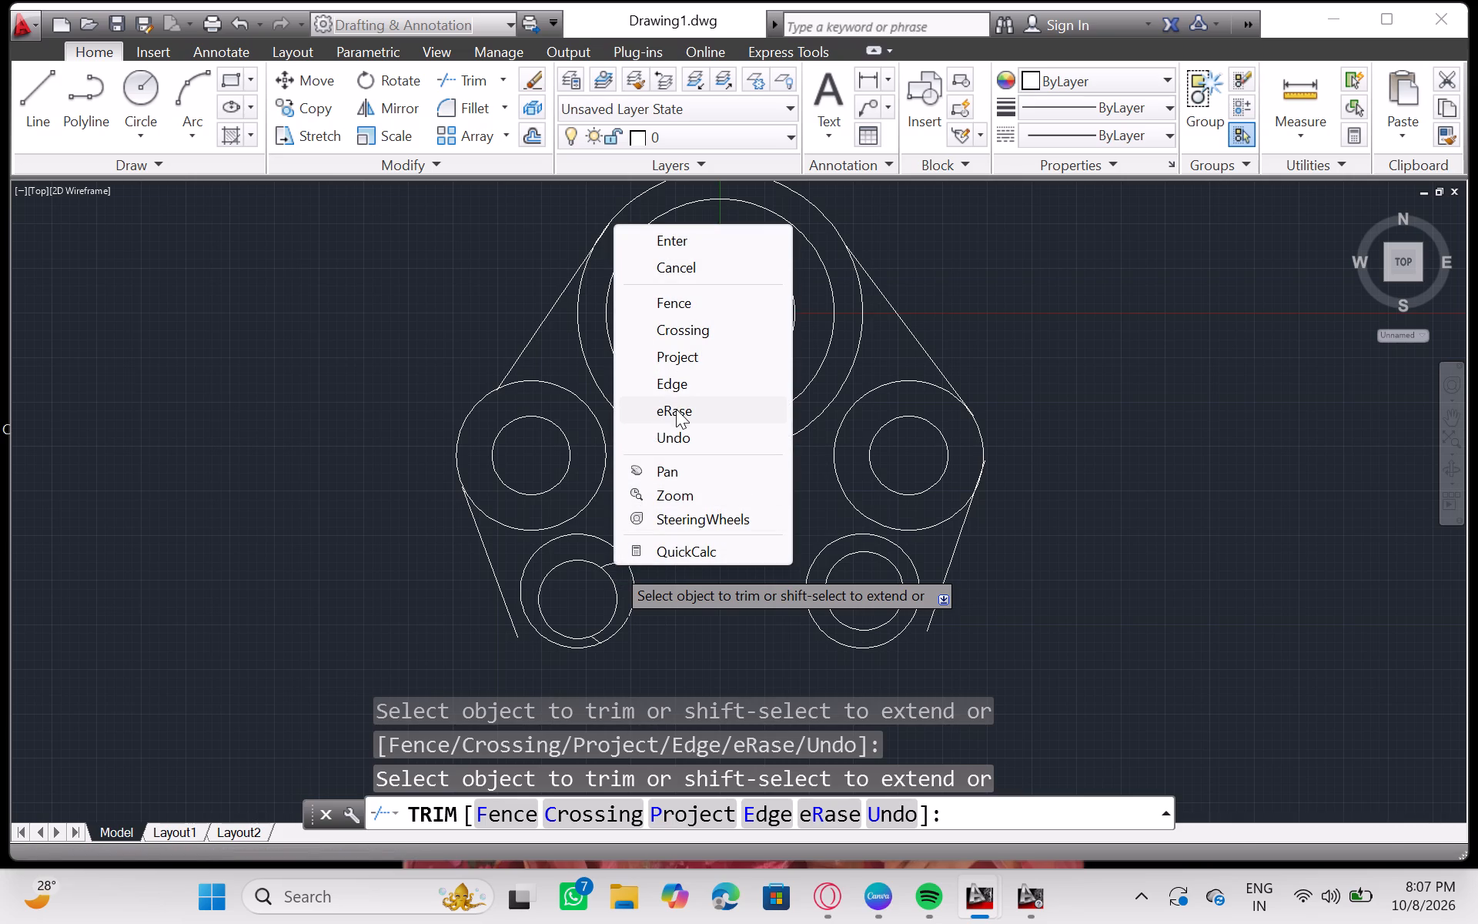
click(676, 409)
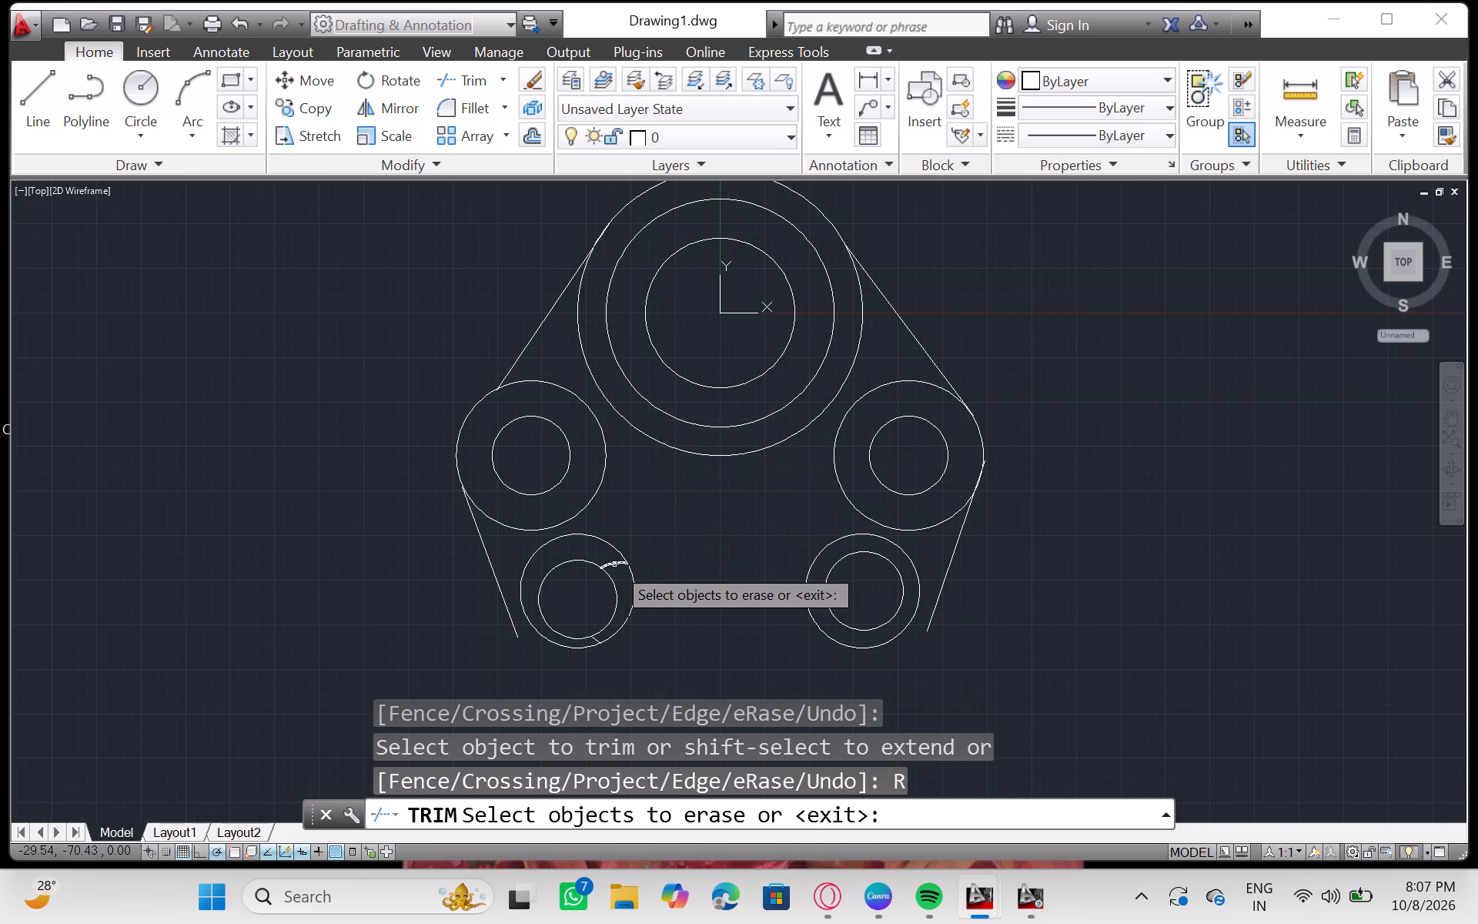
click(614, 564)
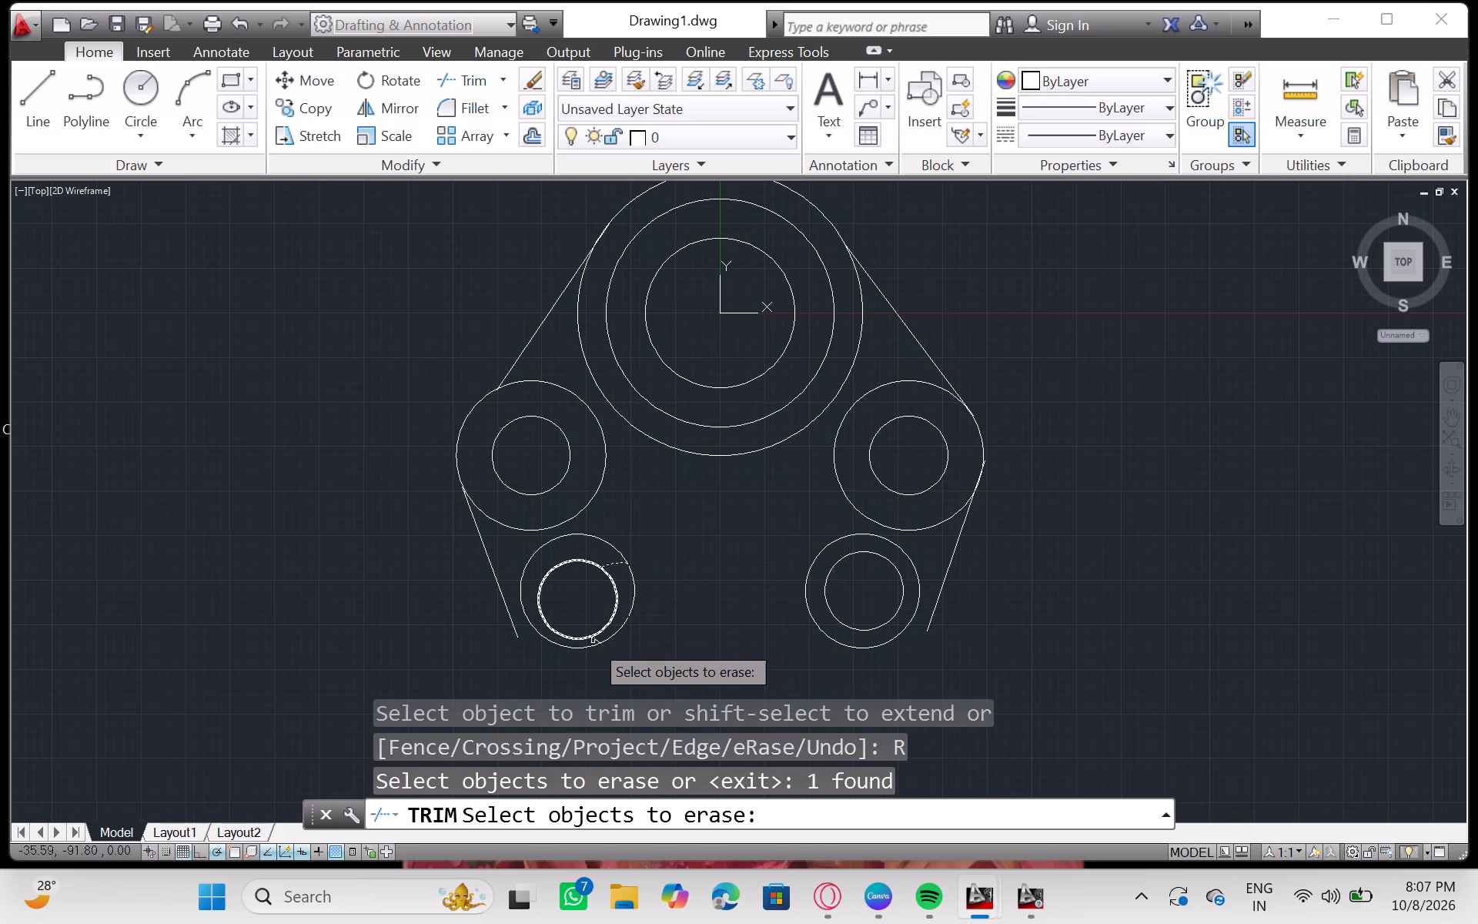
click(594, 641)
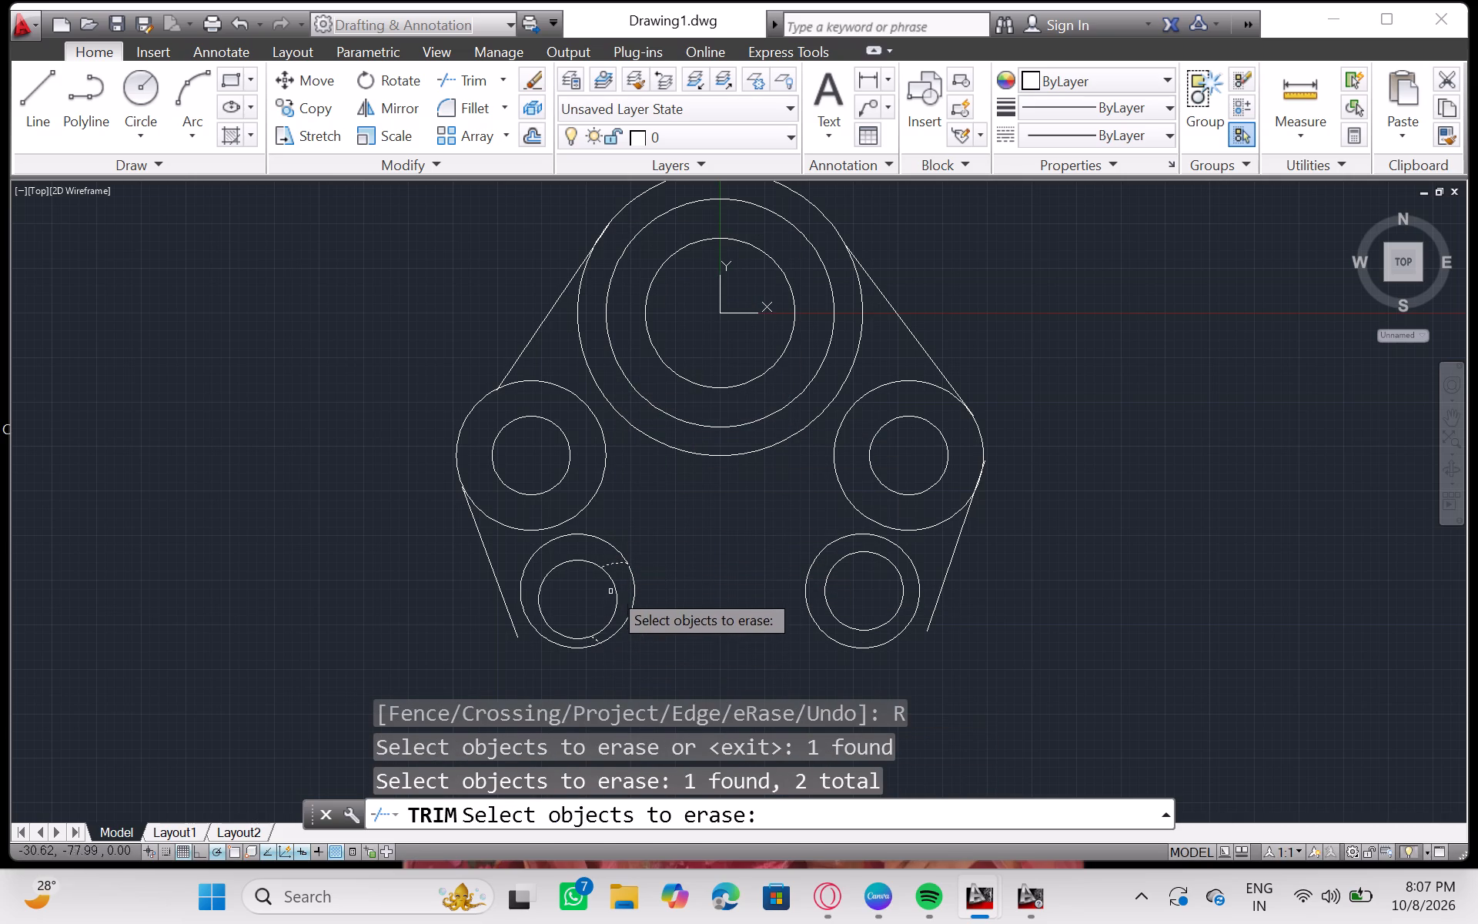
right_click(632, 515)
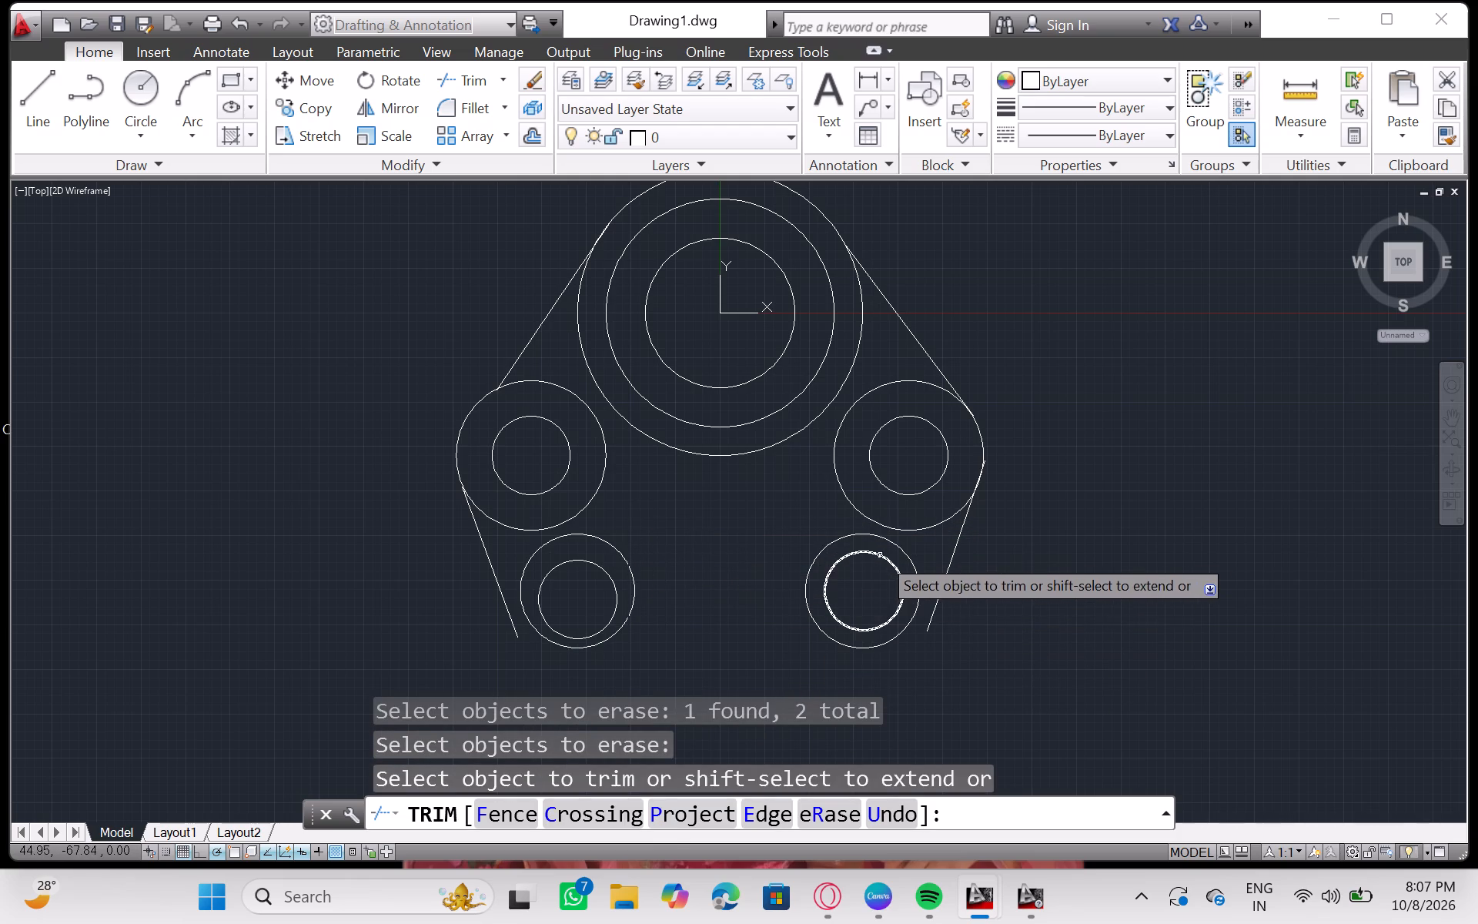
right_click(1165, 293)
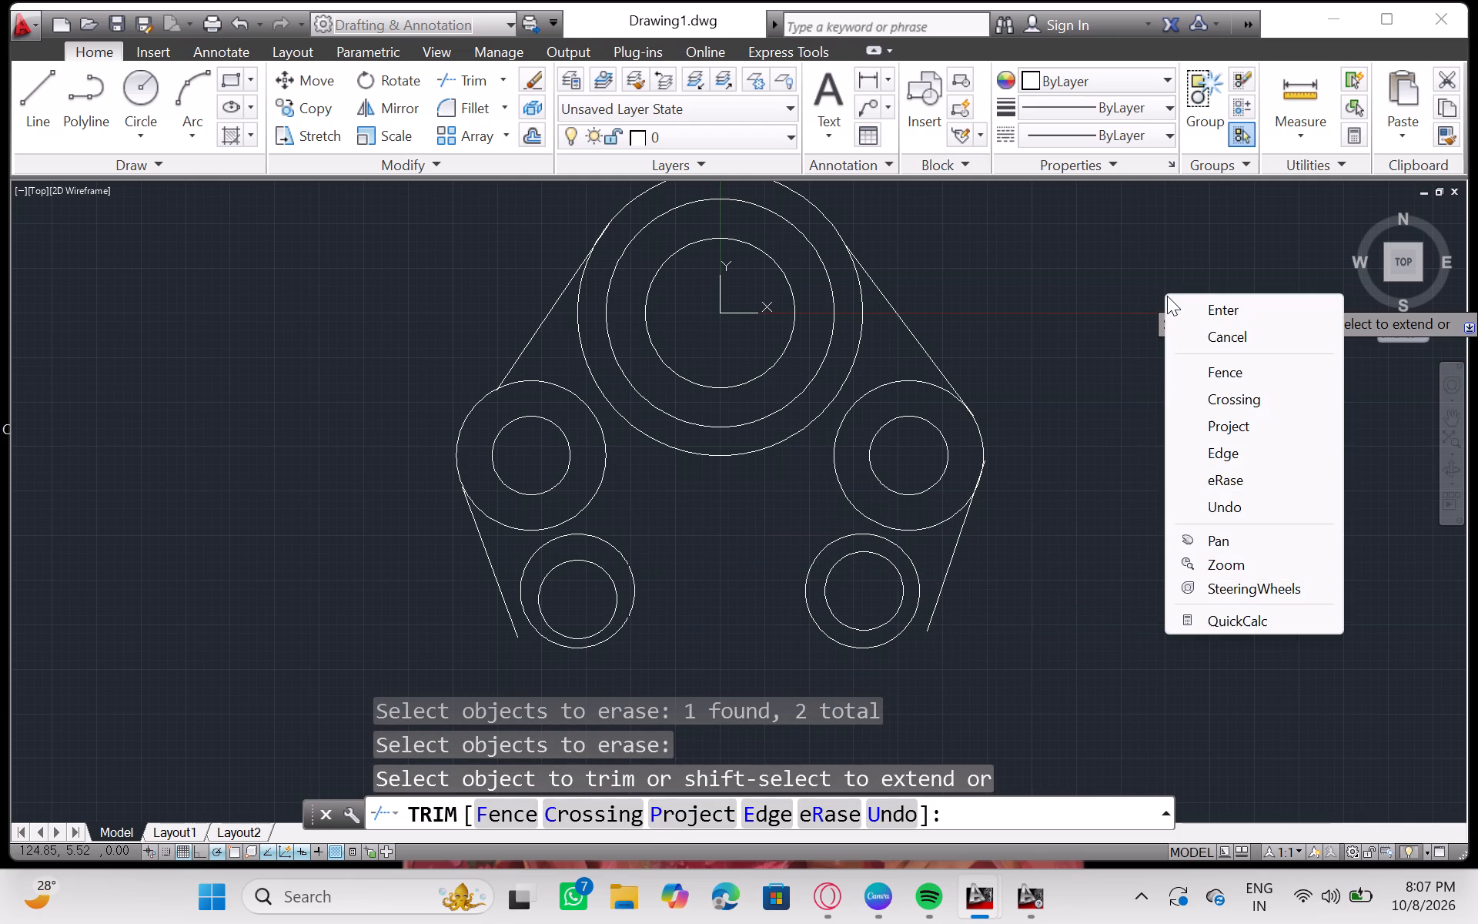
key(Escape)
key(Escape)
key(Escape)
key(Escape)
key(Escape)
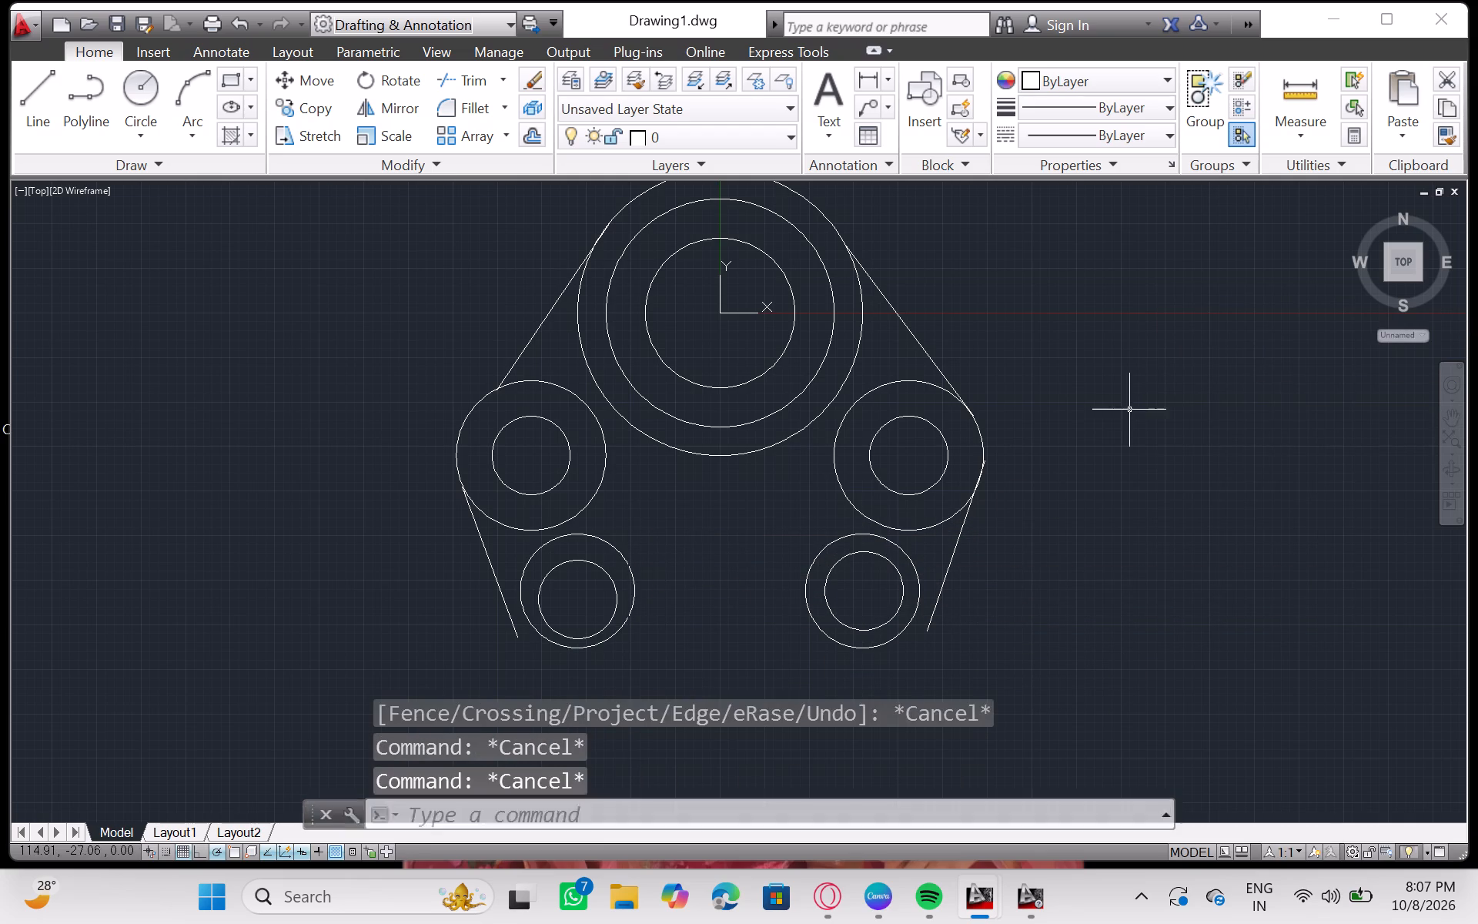
key(Escape)
key(Escape)
key(Escape)
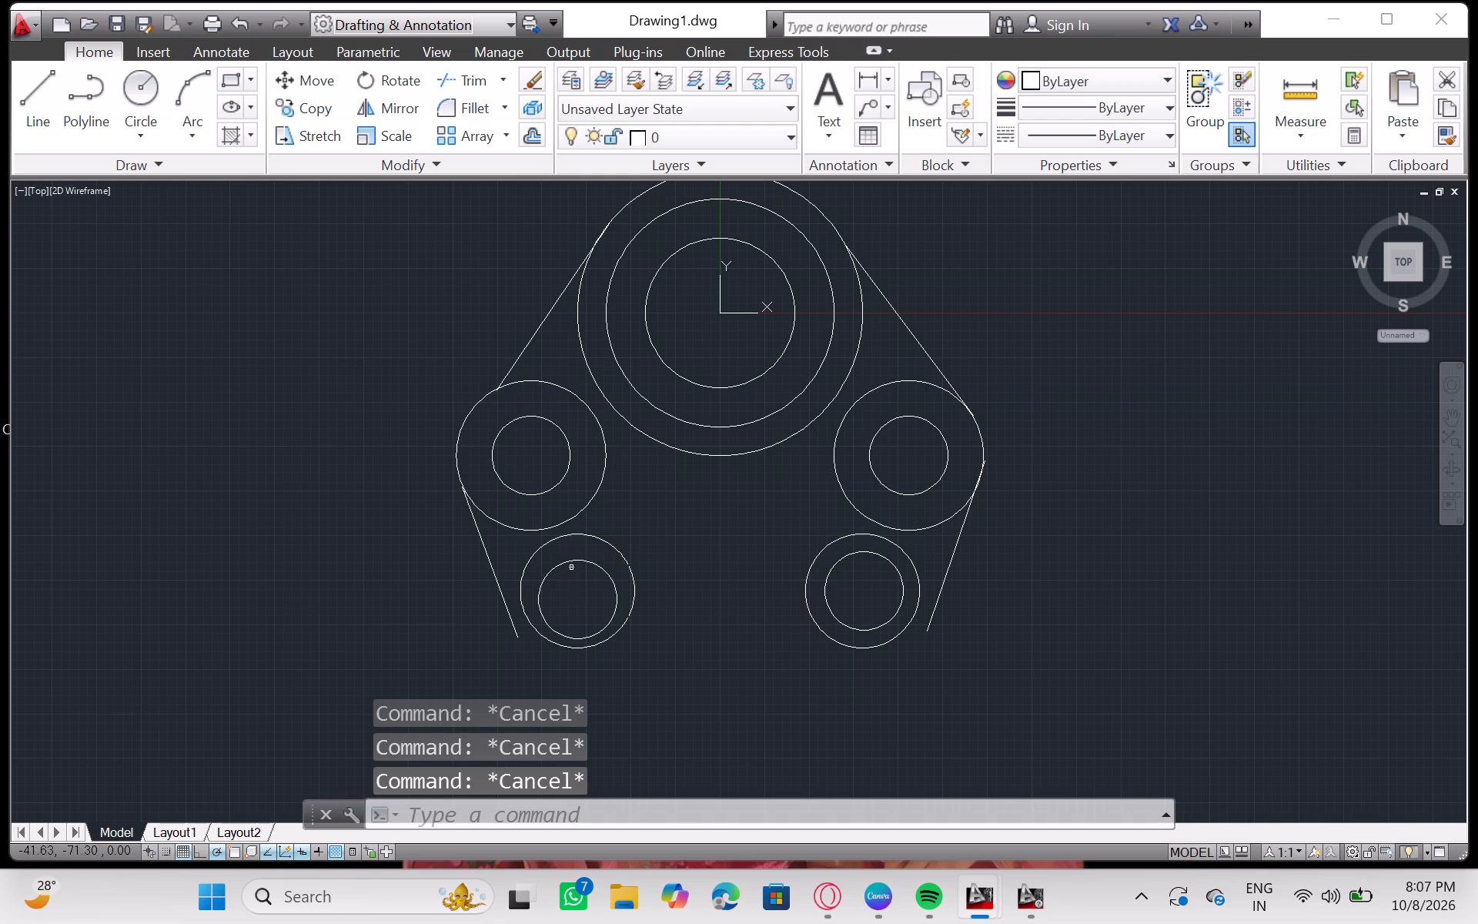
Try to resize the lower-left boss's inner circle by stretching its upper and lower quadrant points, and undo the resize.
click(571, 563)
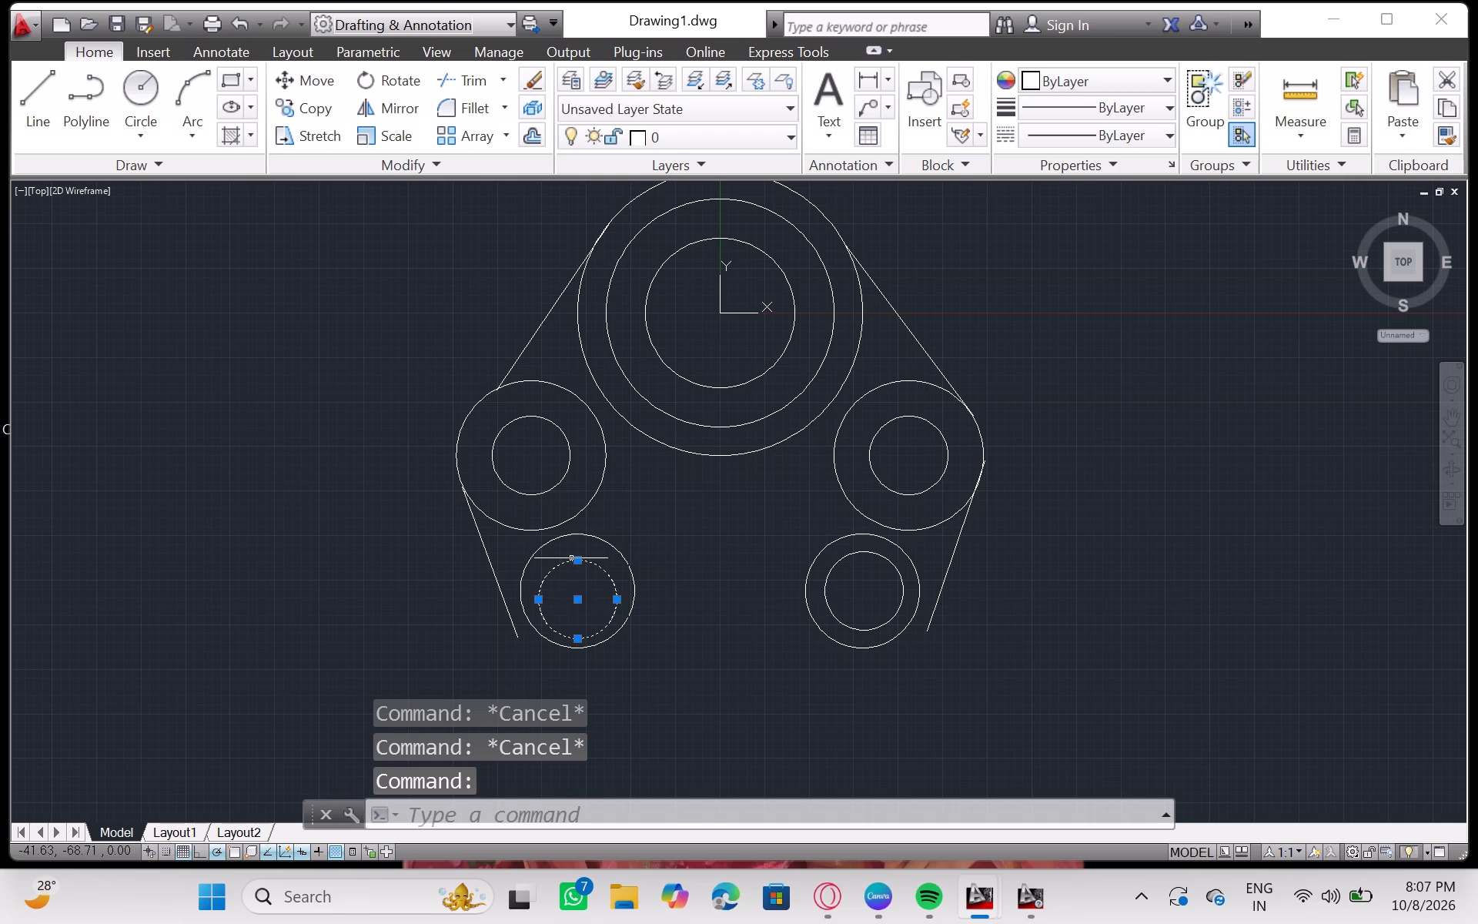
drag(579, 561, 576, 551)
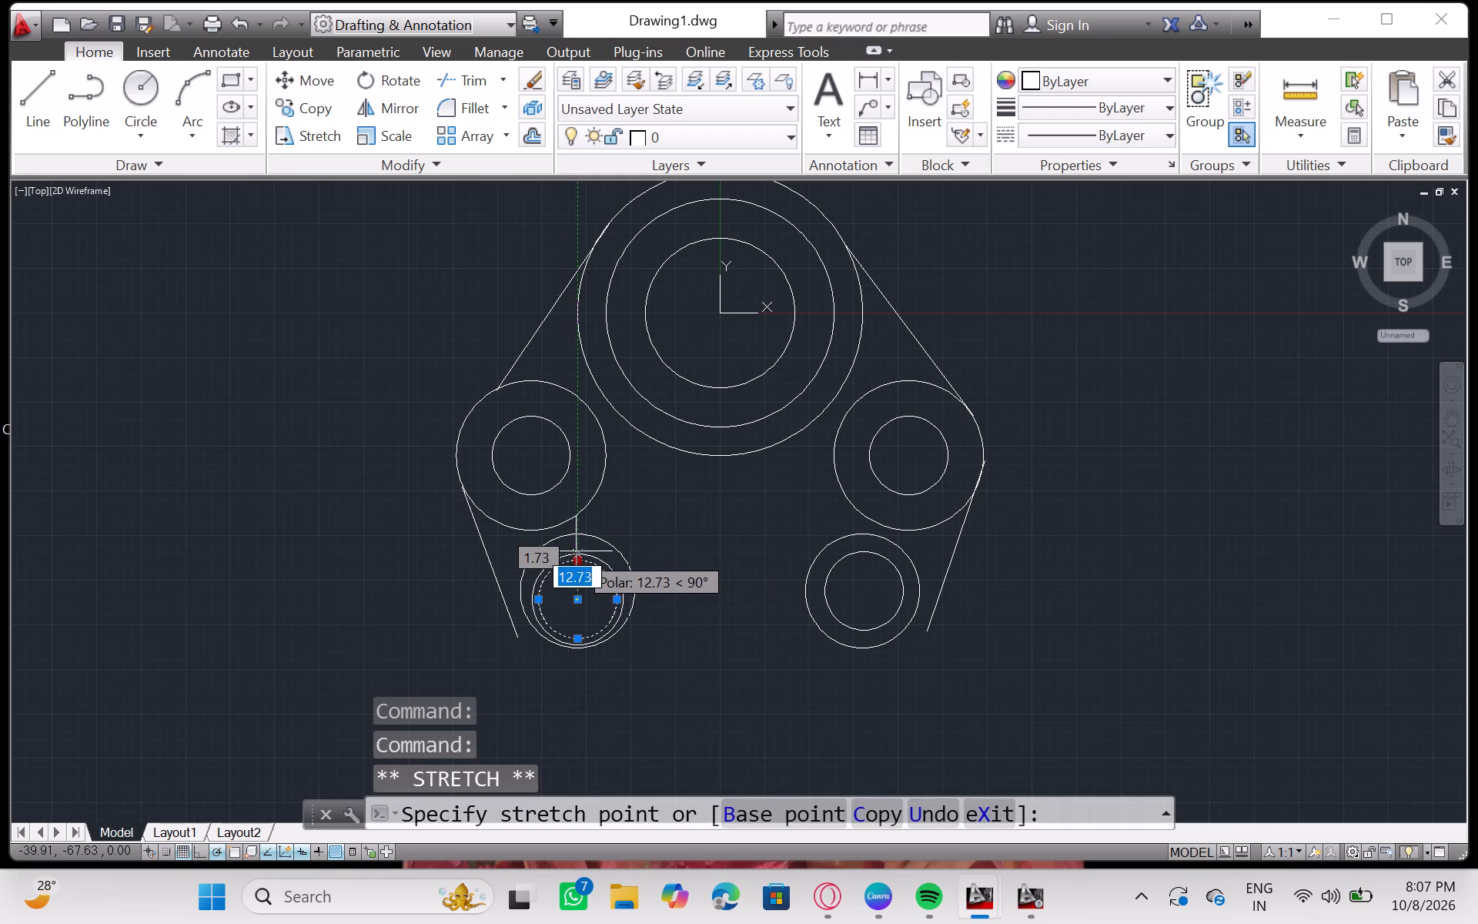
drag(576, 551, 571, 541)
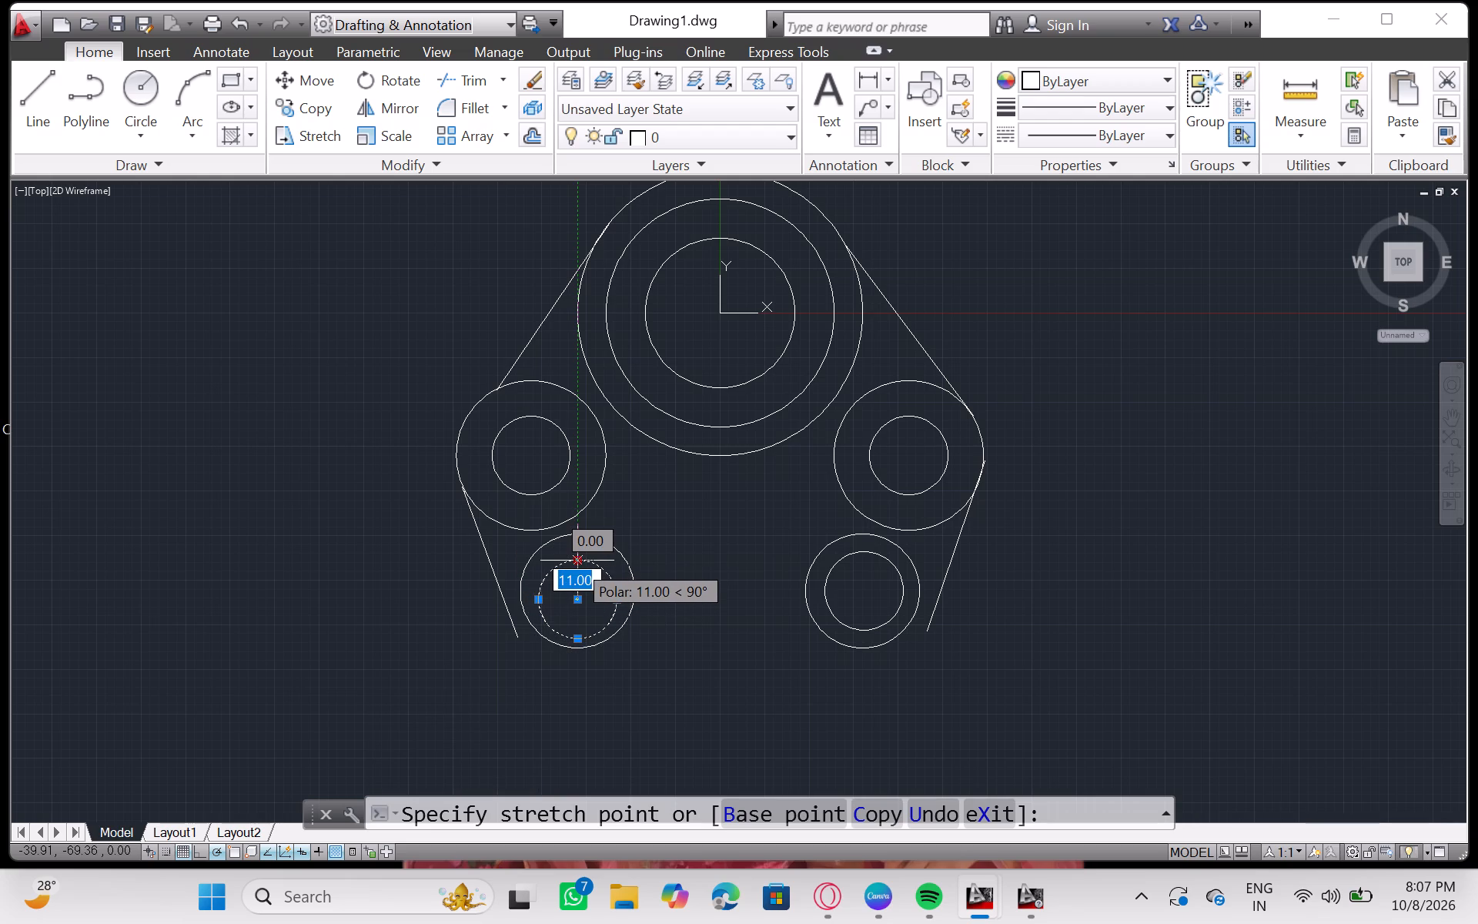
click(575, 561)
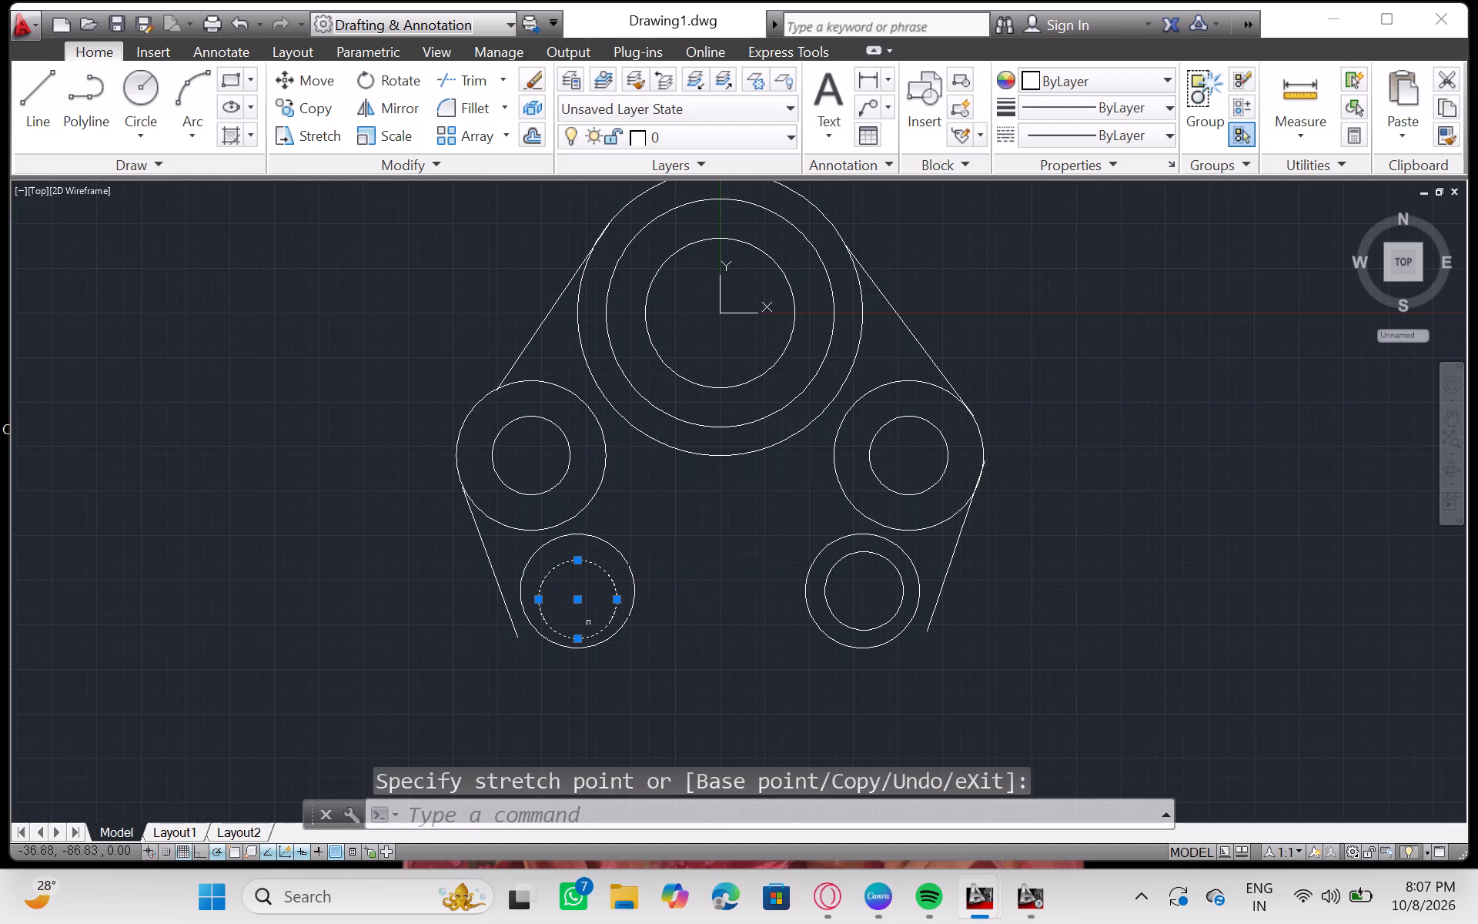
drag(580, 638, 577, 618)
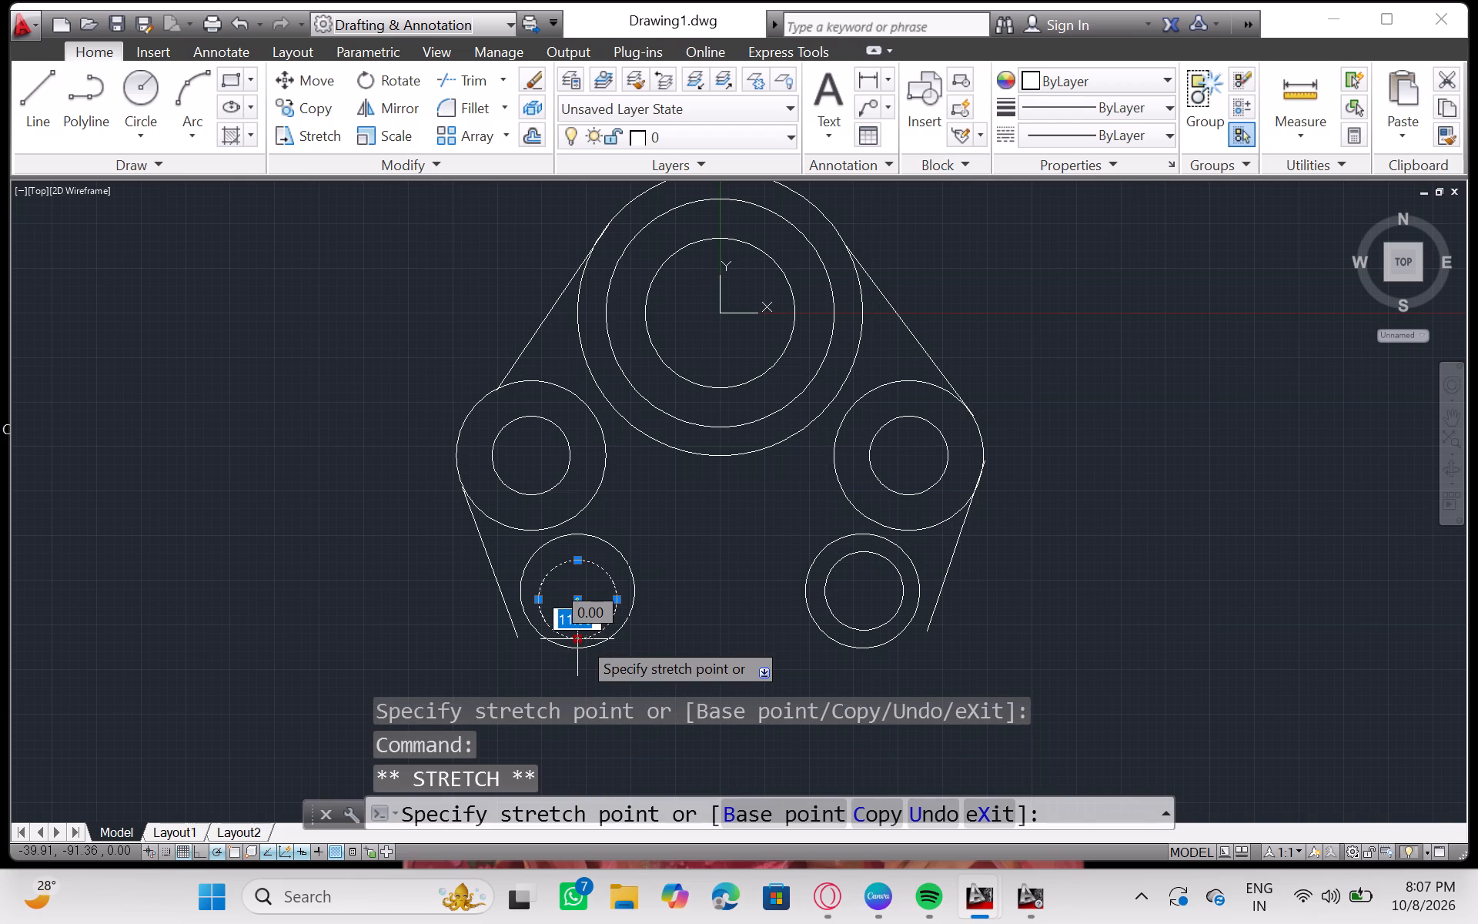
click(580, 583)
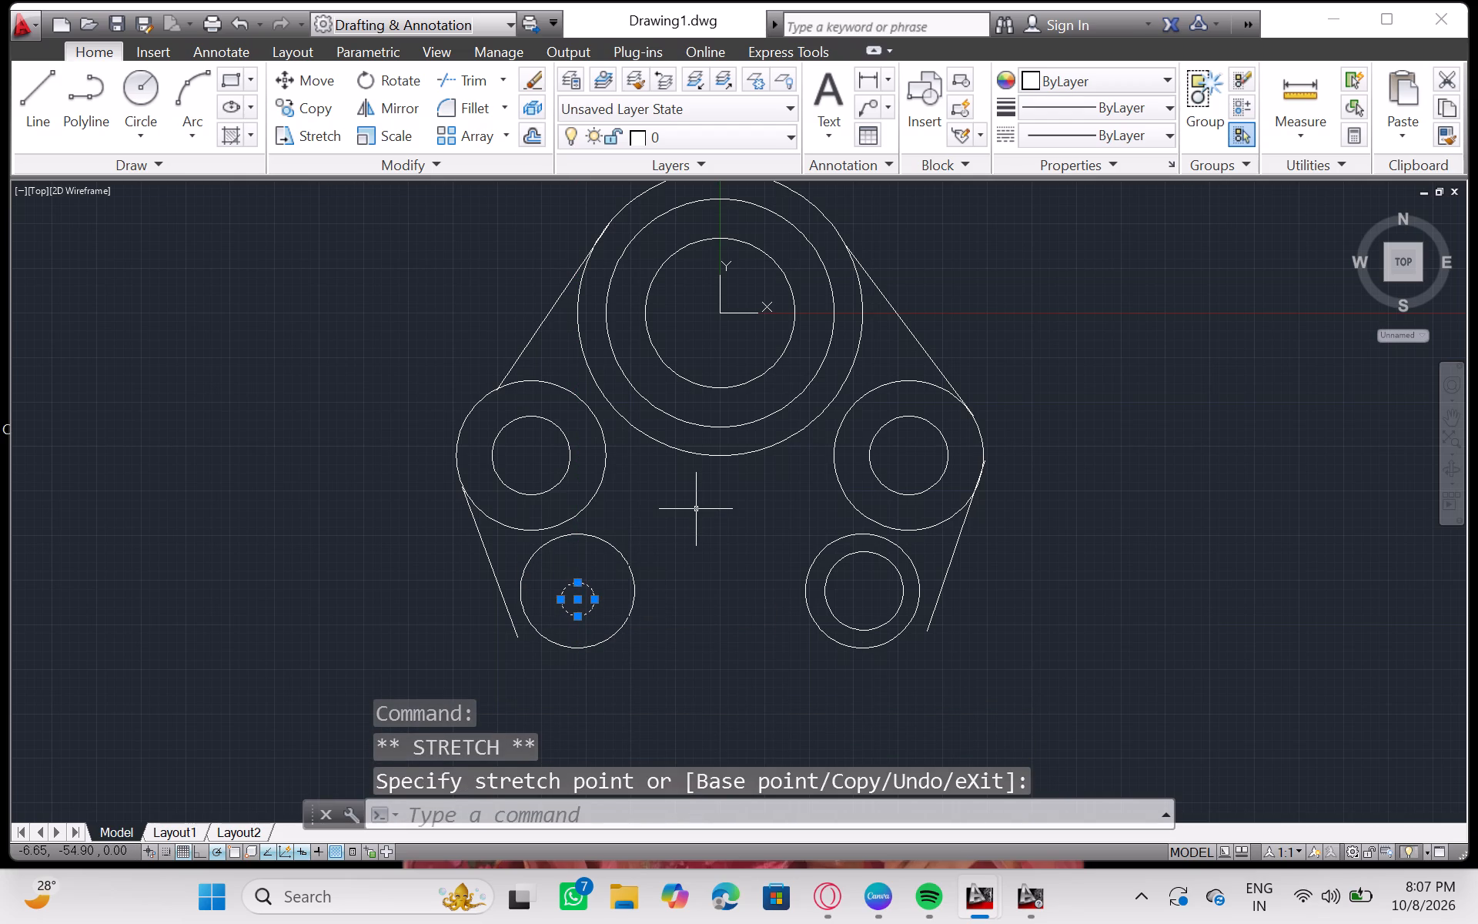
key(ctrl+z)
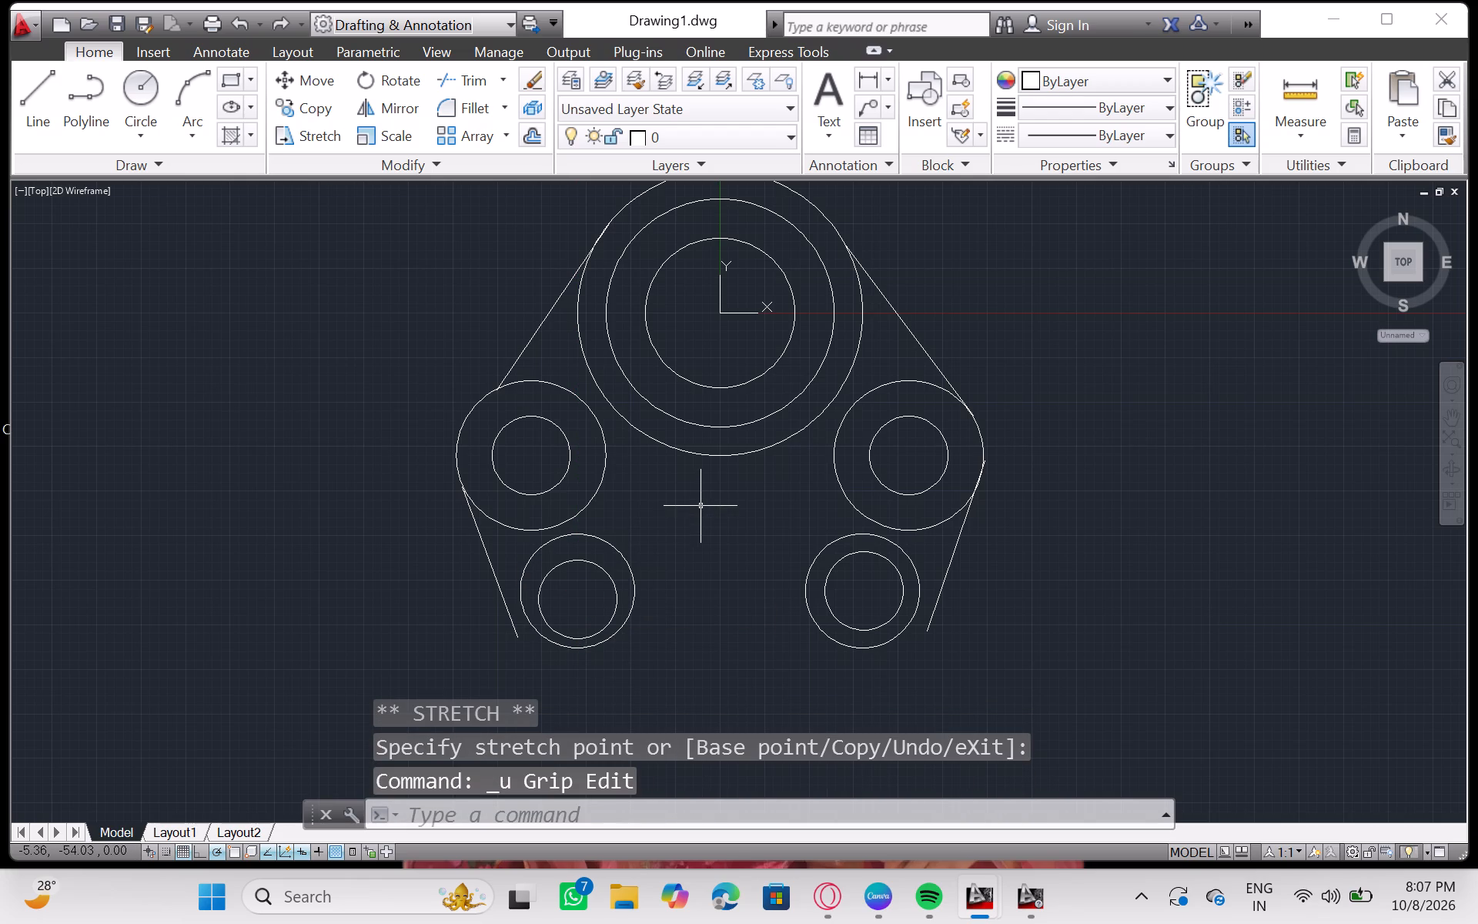
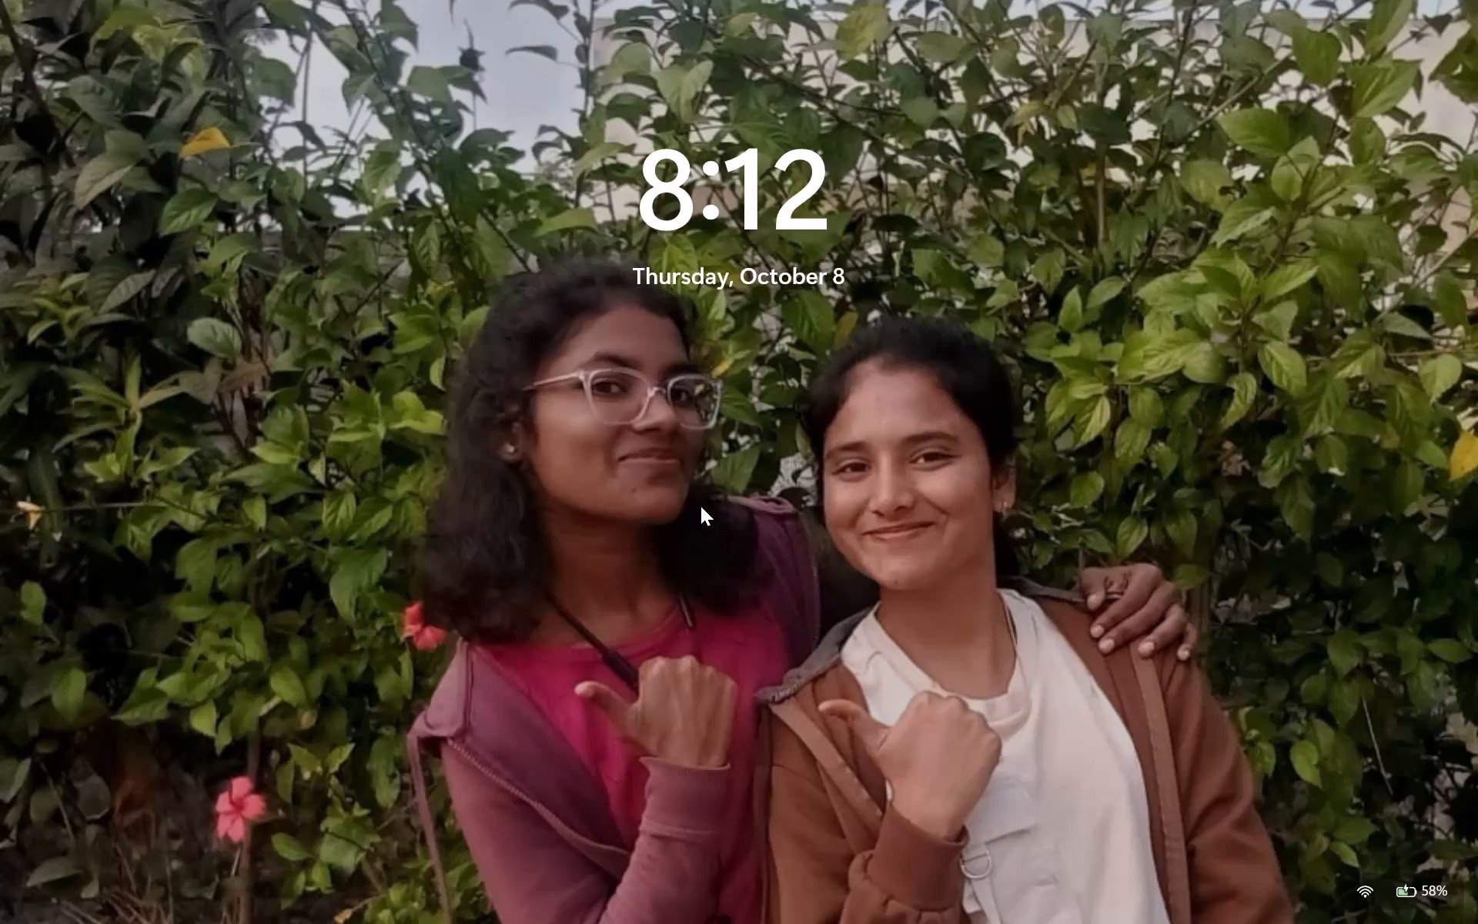
Dismiss the lock screen to return to the open plate drawing.
click(816, 562)
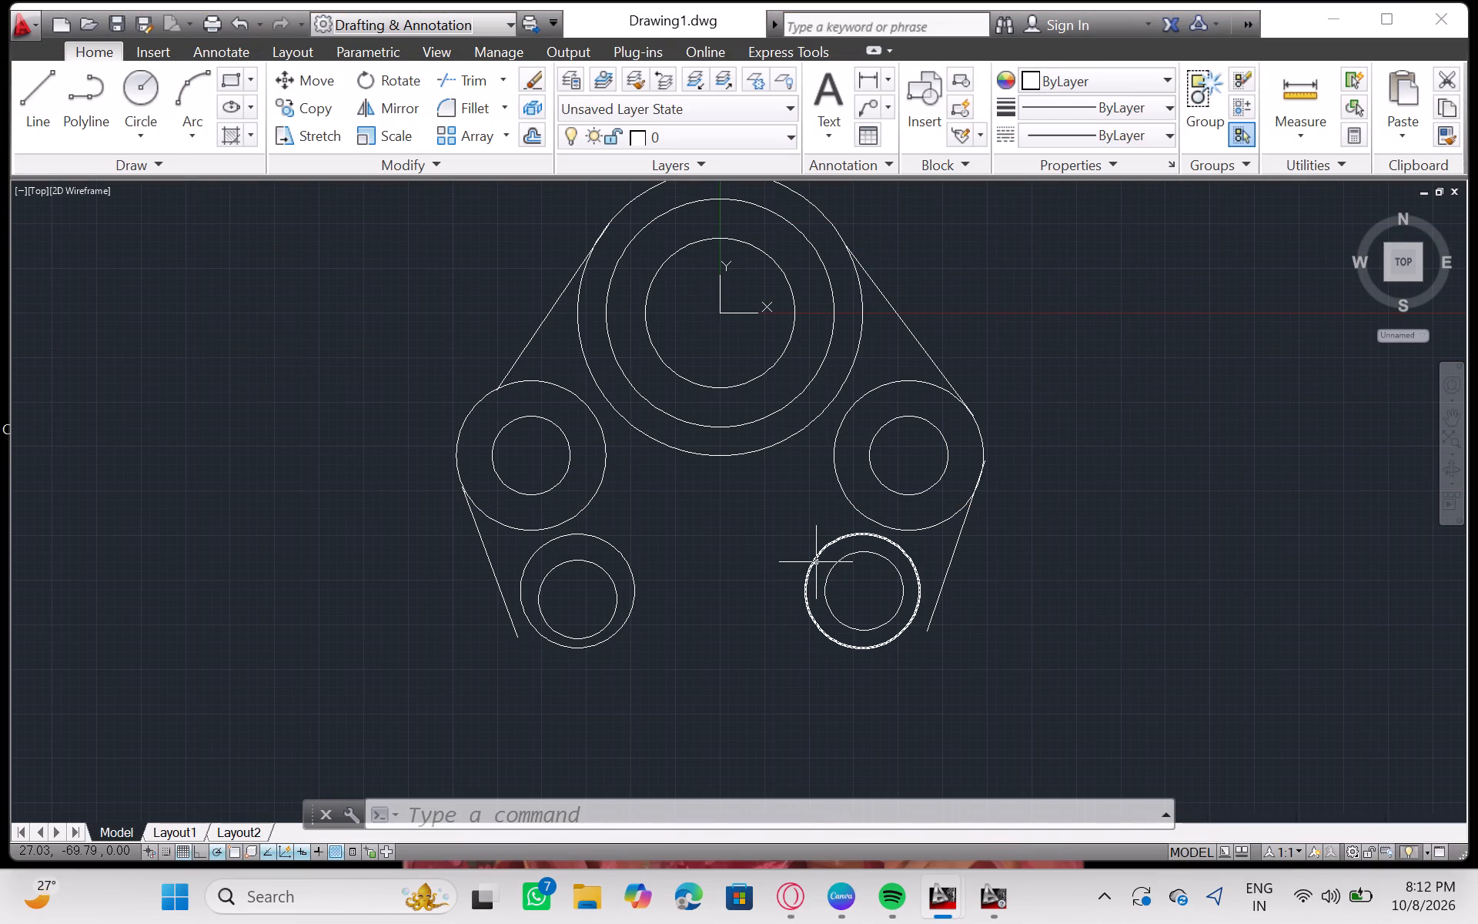
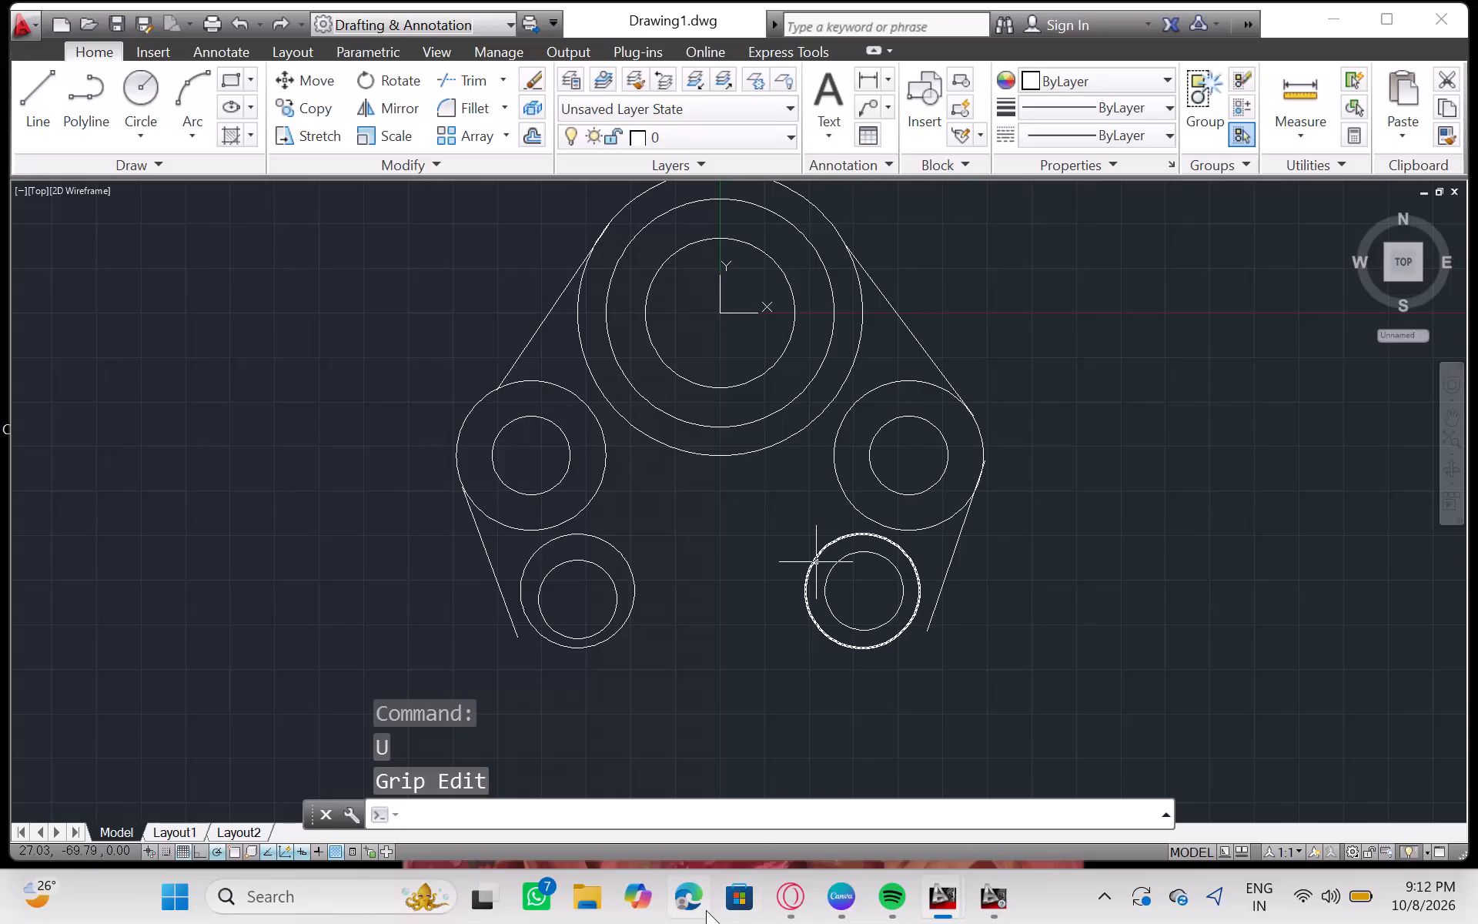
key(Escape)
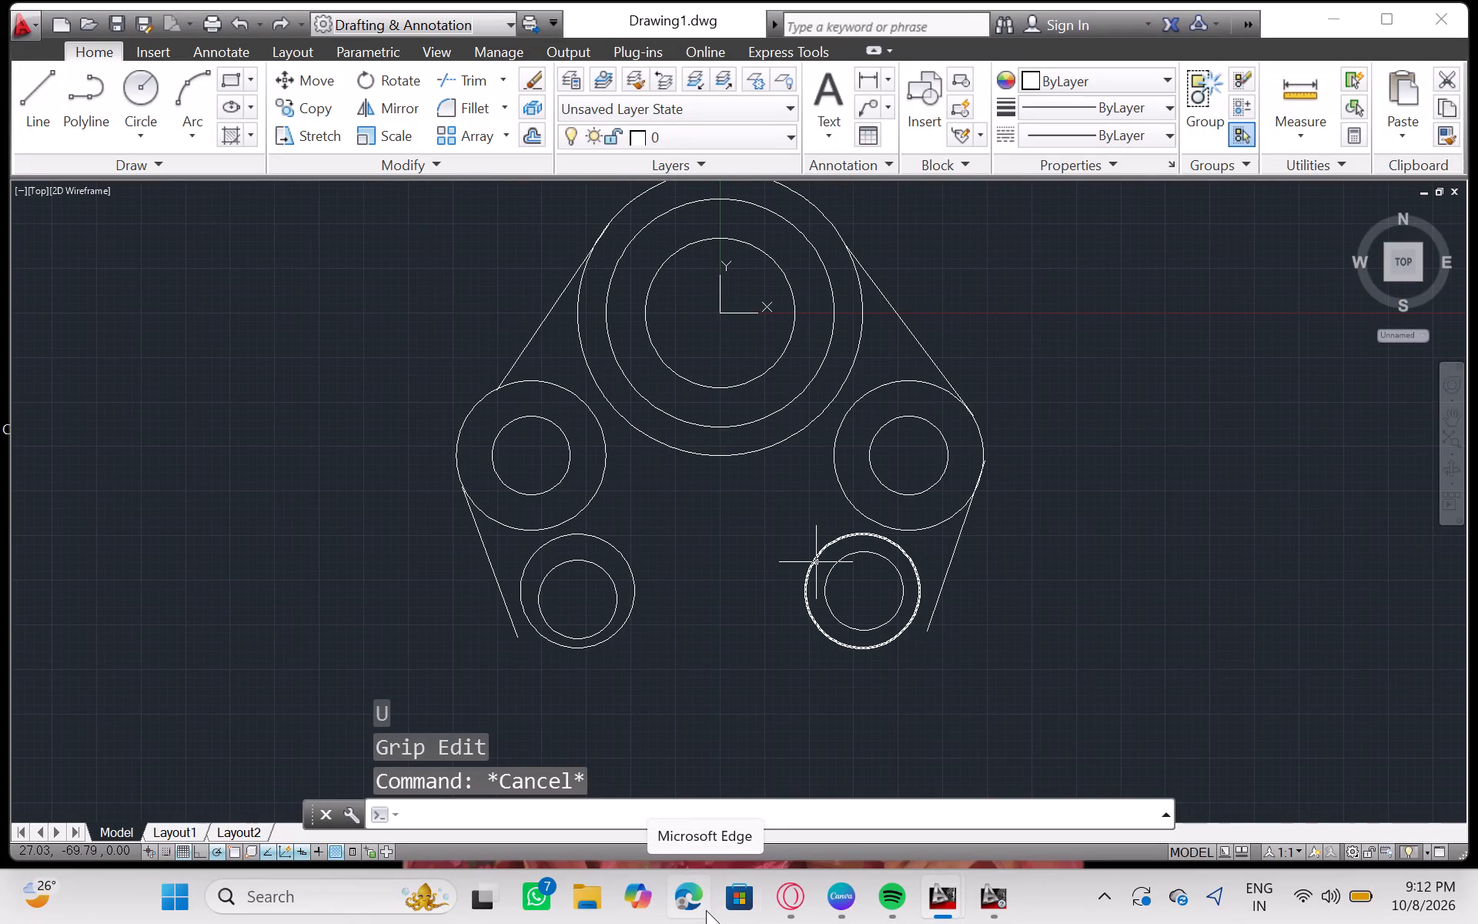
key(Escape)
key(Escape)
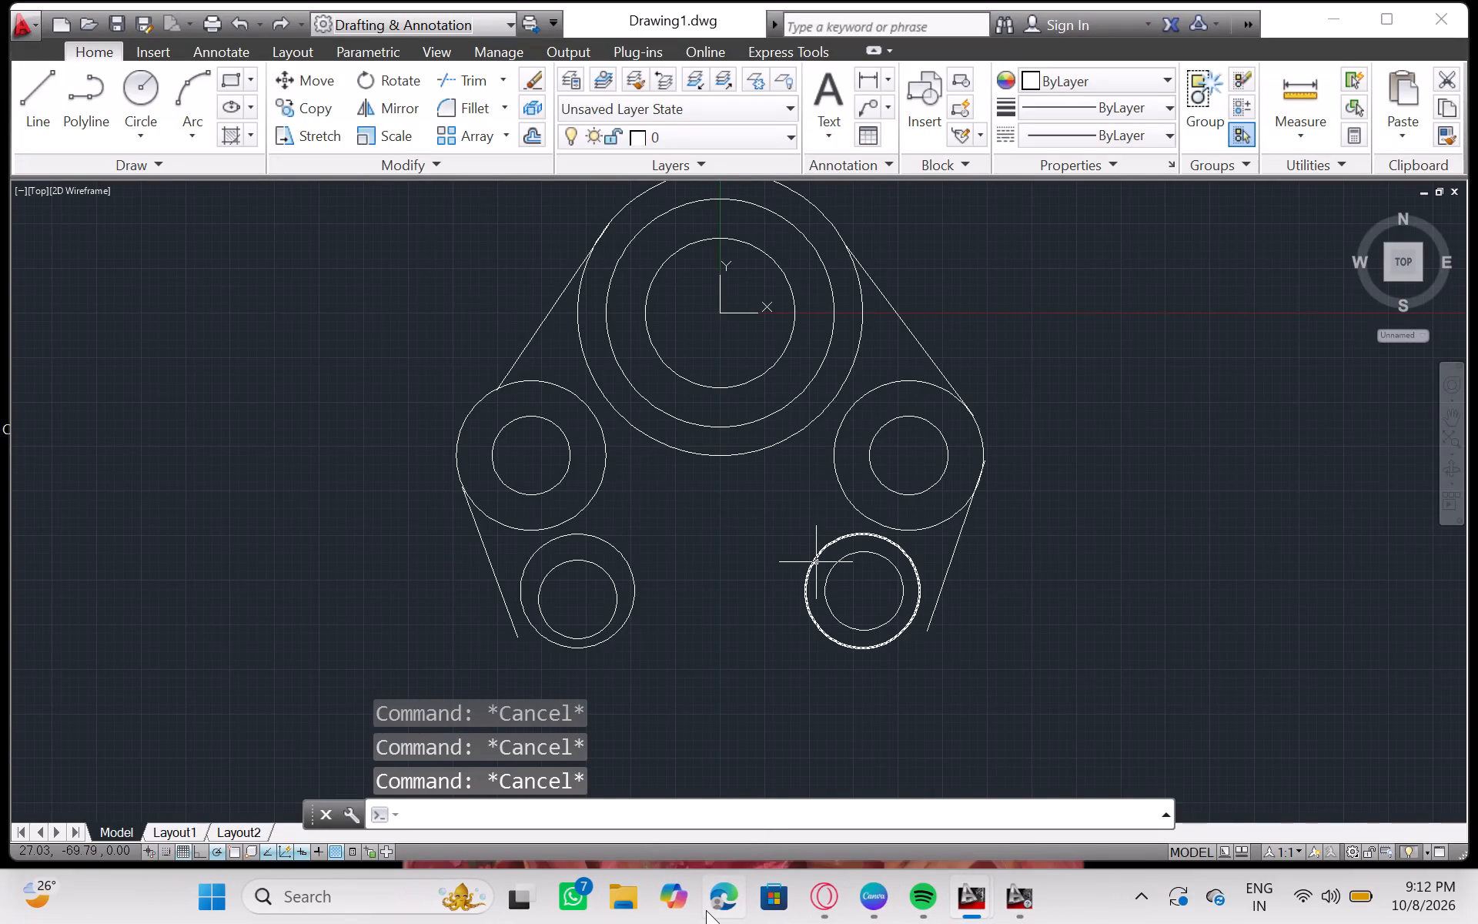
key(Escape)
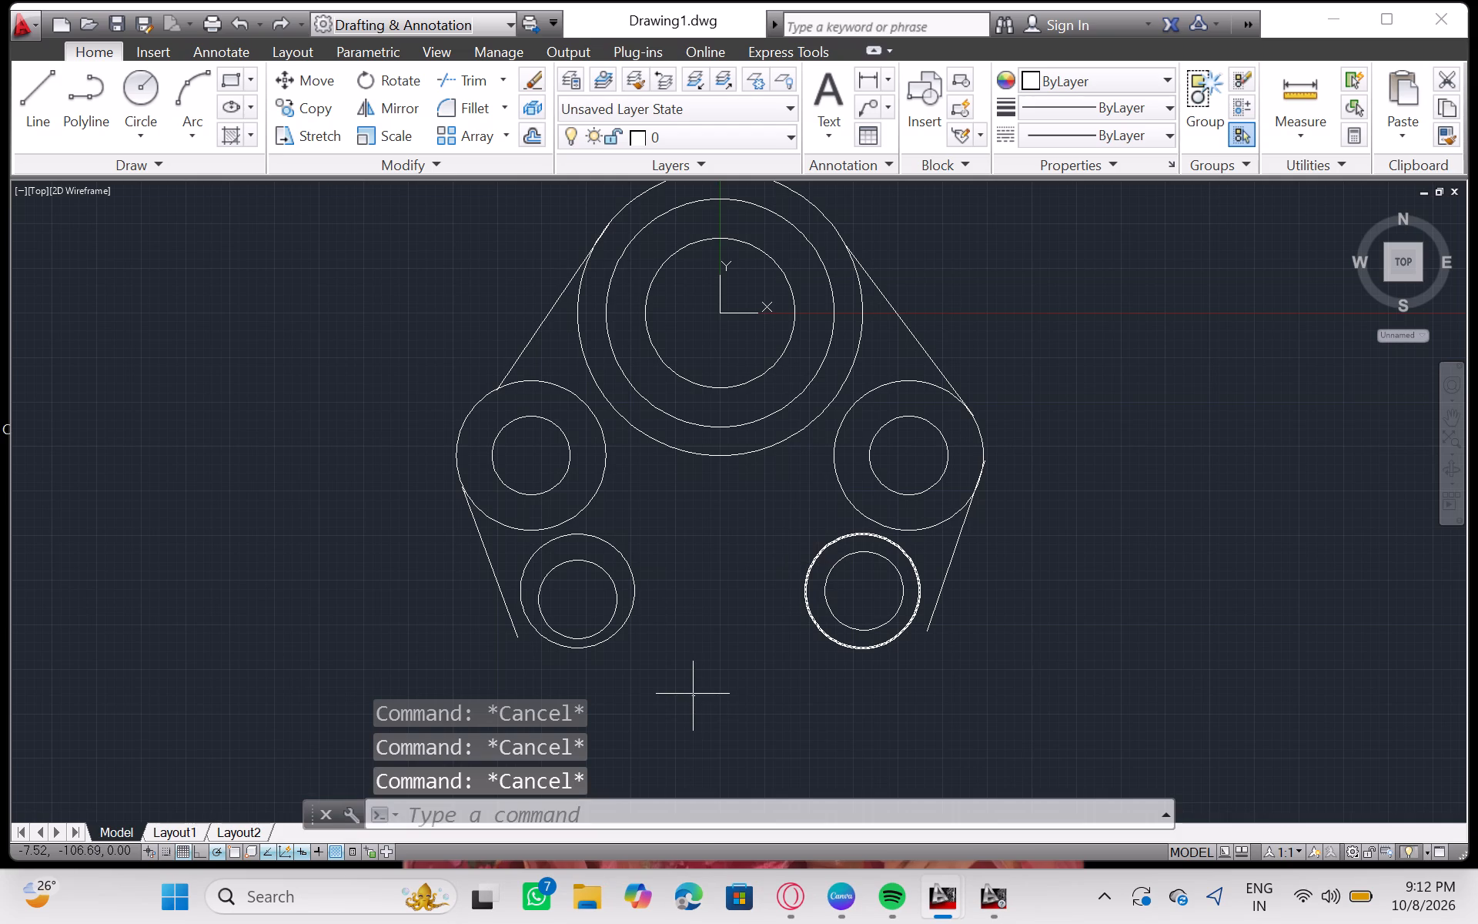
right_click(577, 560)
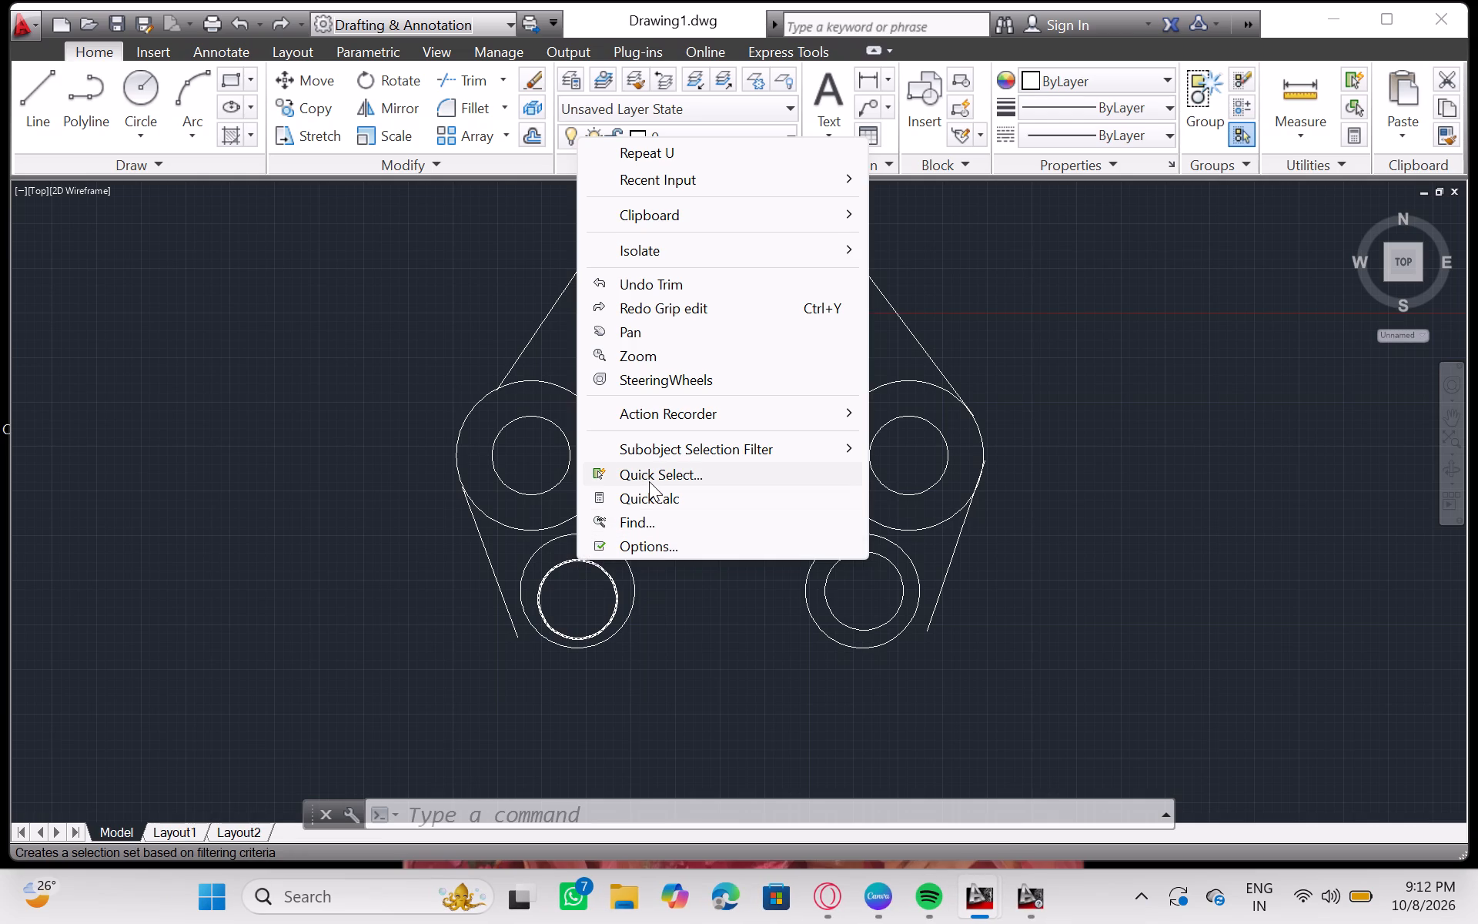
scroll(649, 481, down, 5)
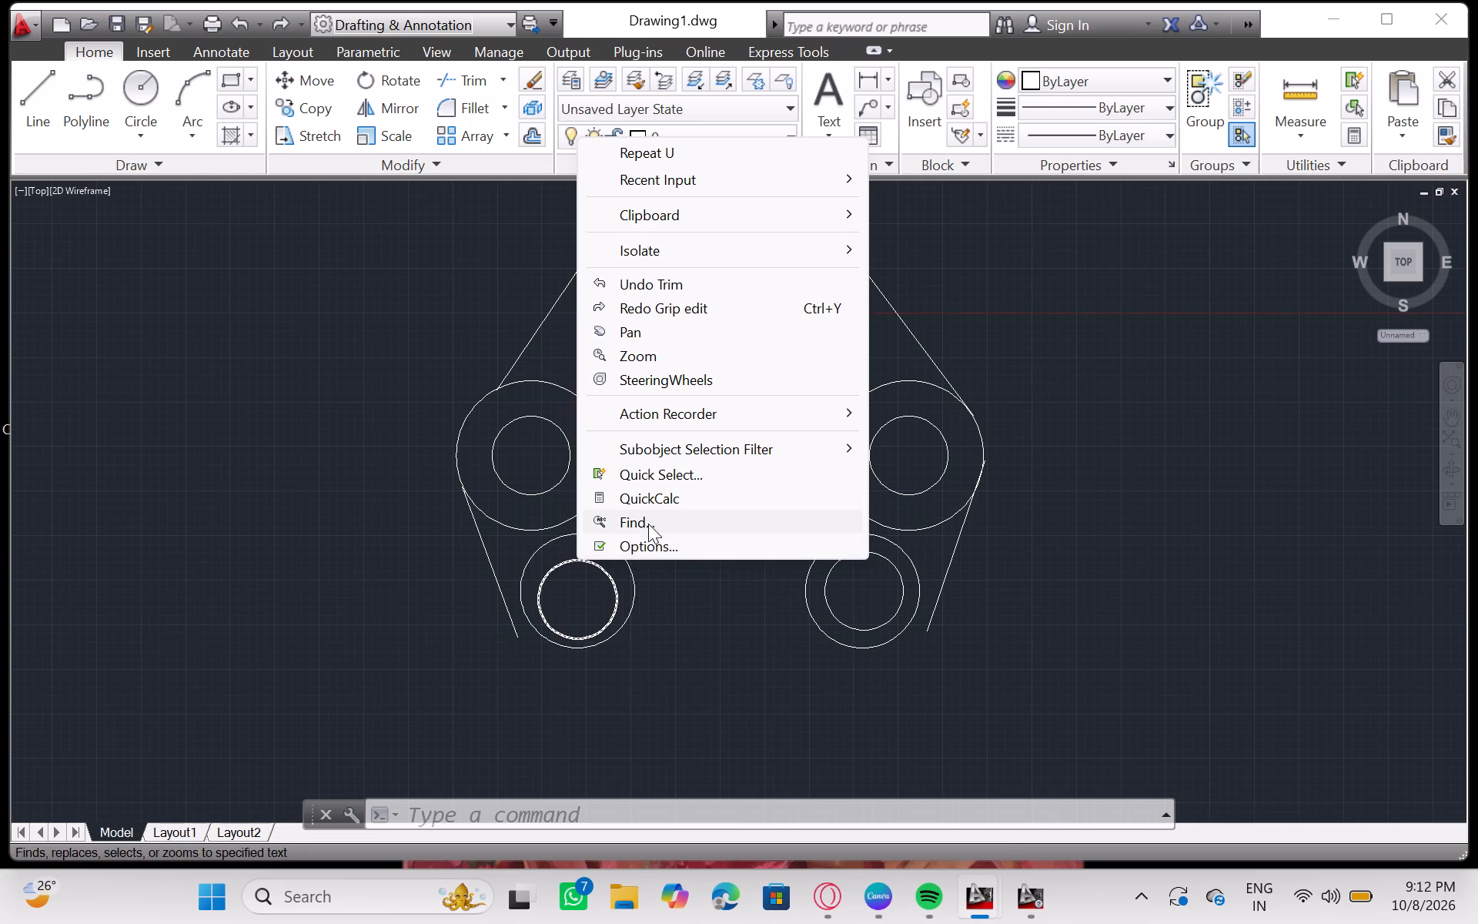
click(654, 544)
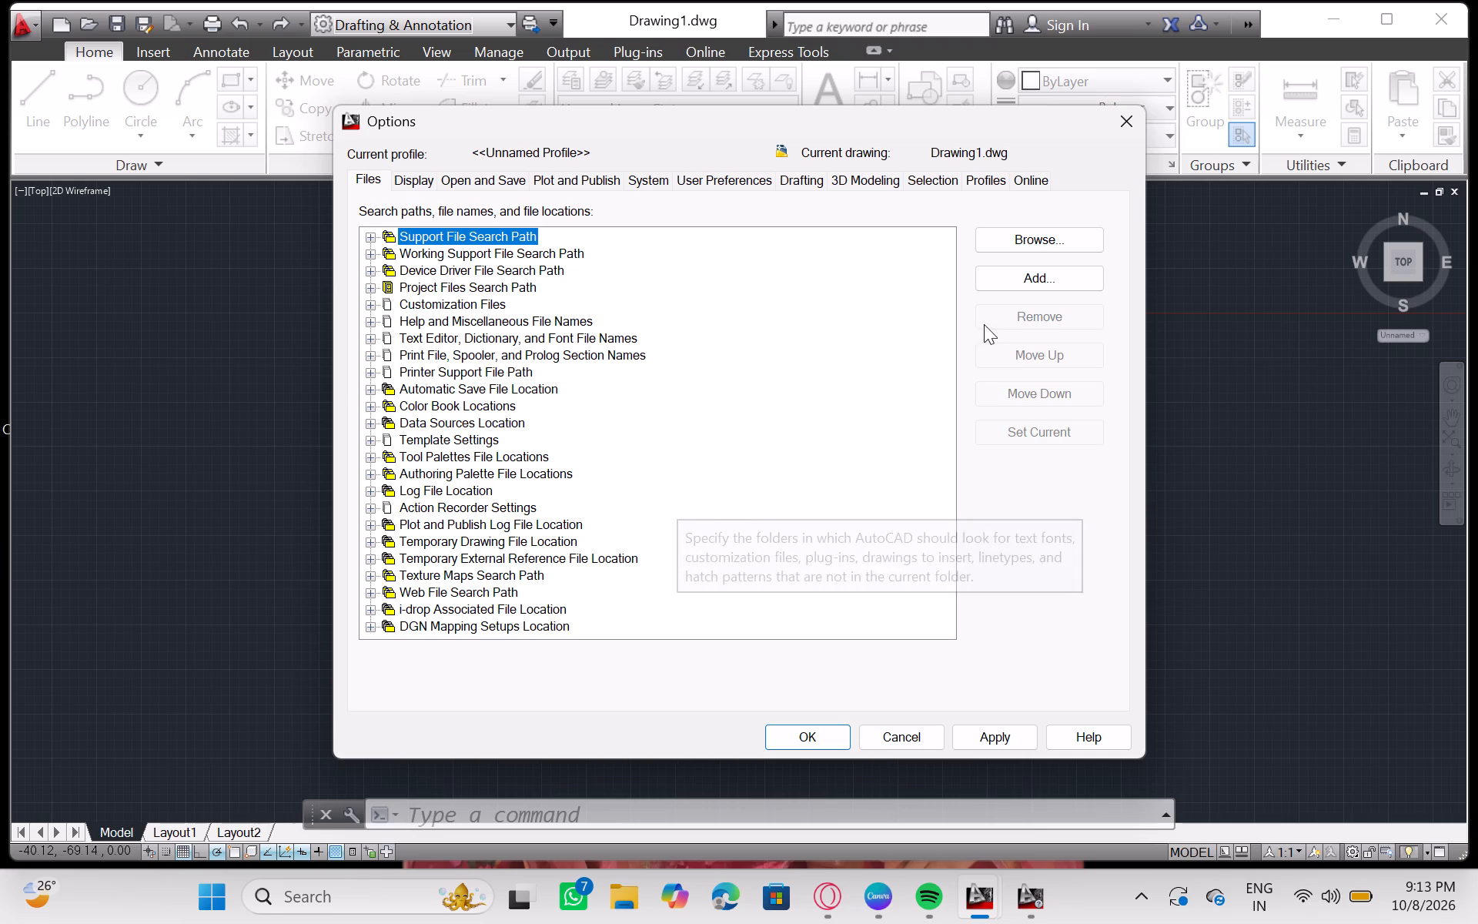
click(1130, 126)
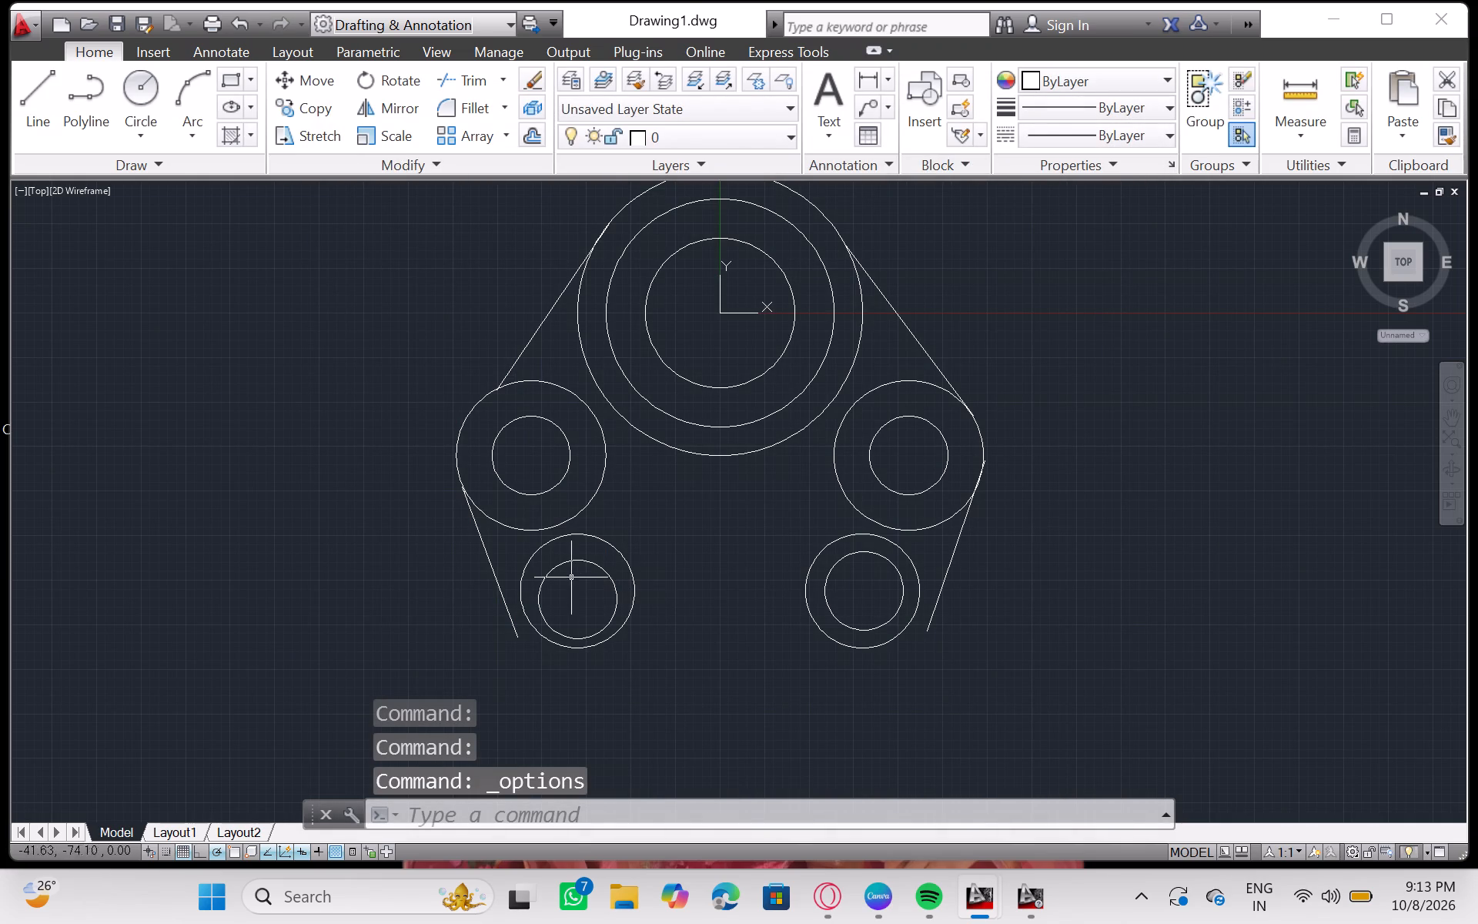
Move the lower-left boss's inner circle by its centre so that it is concentric with the boss's outer circle.
drag(579, 562, 586, 548)
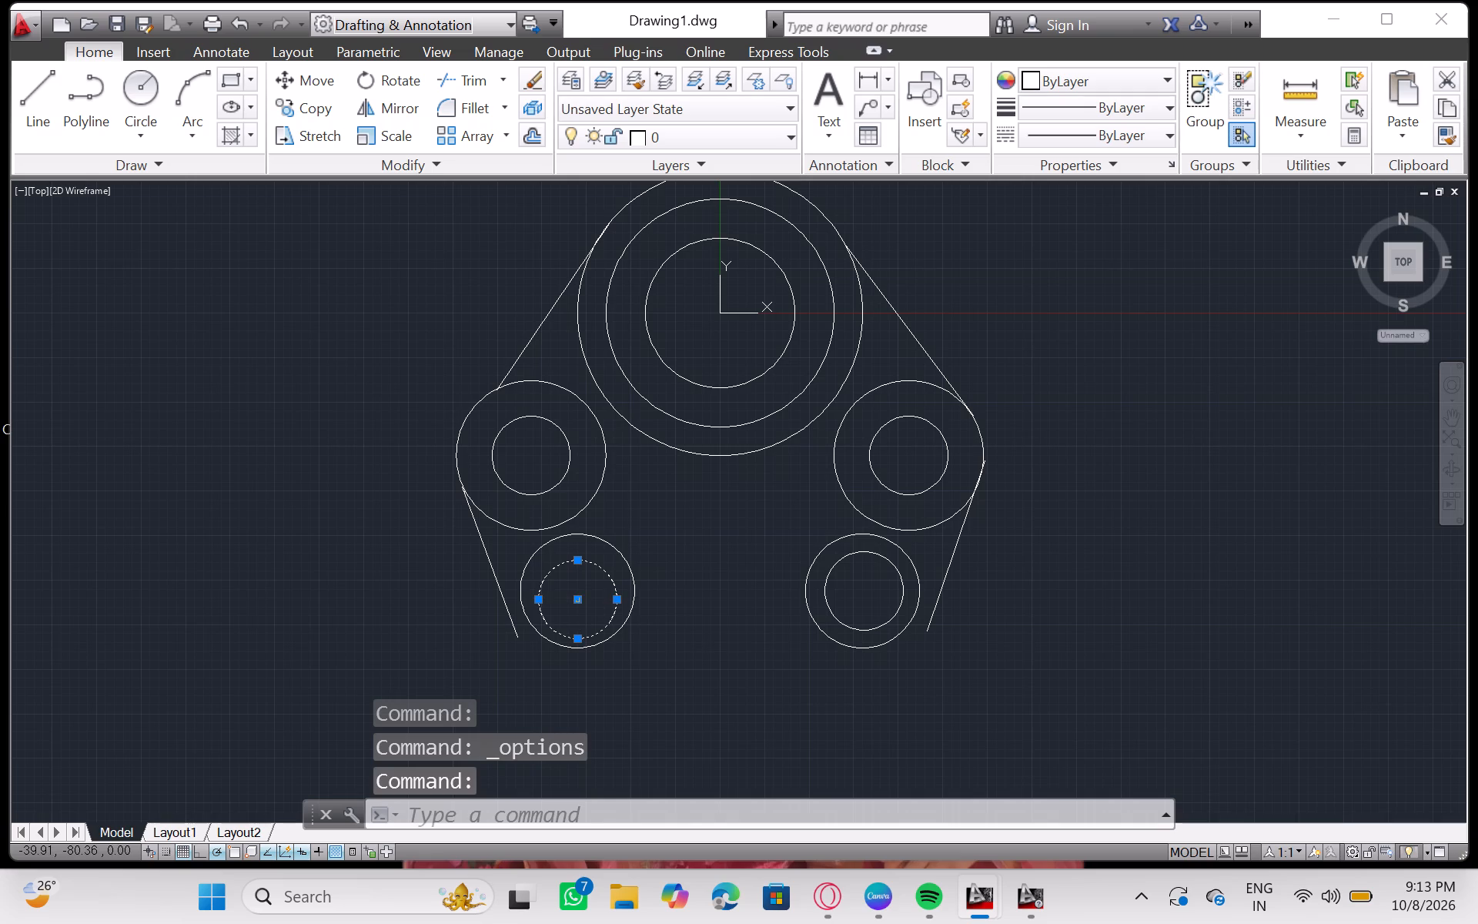
drag(580, 600, 584, 592)
click(584, 592)
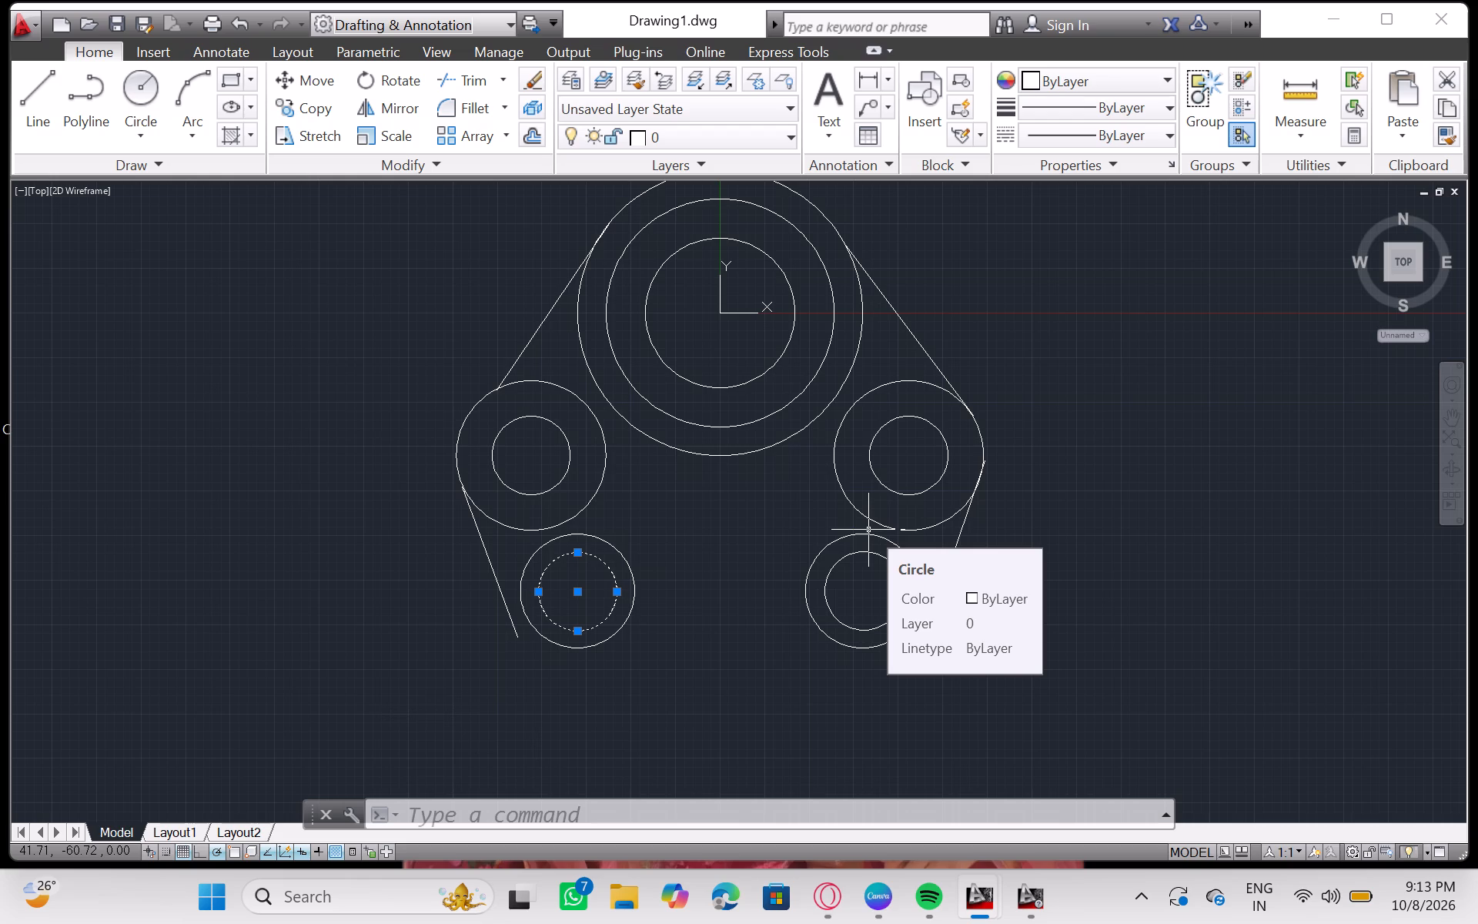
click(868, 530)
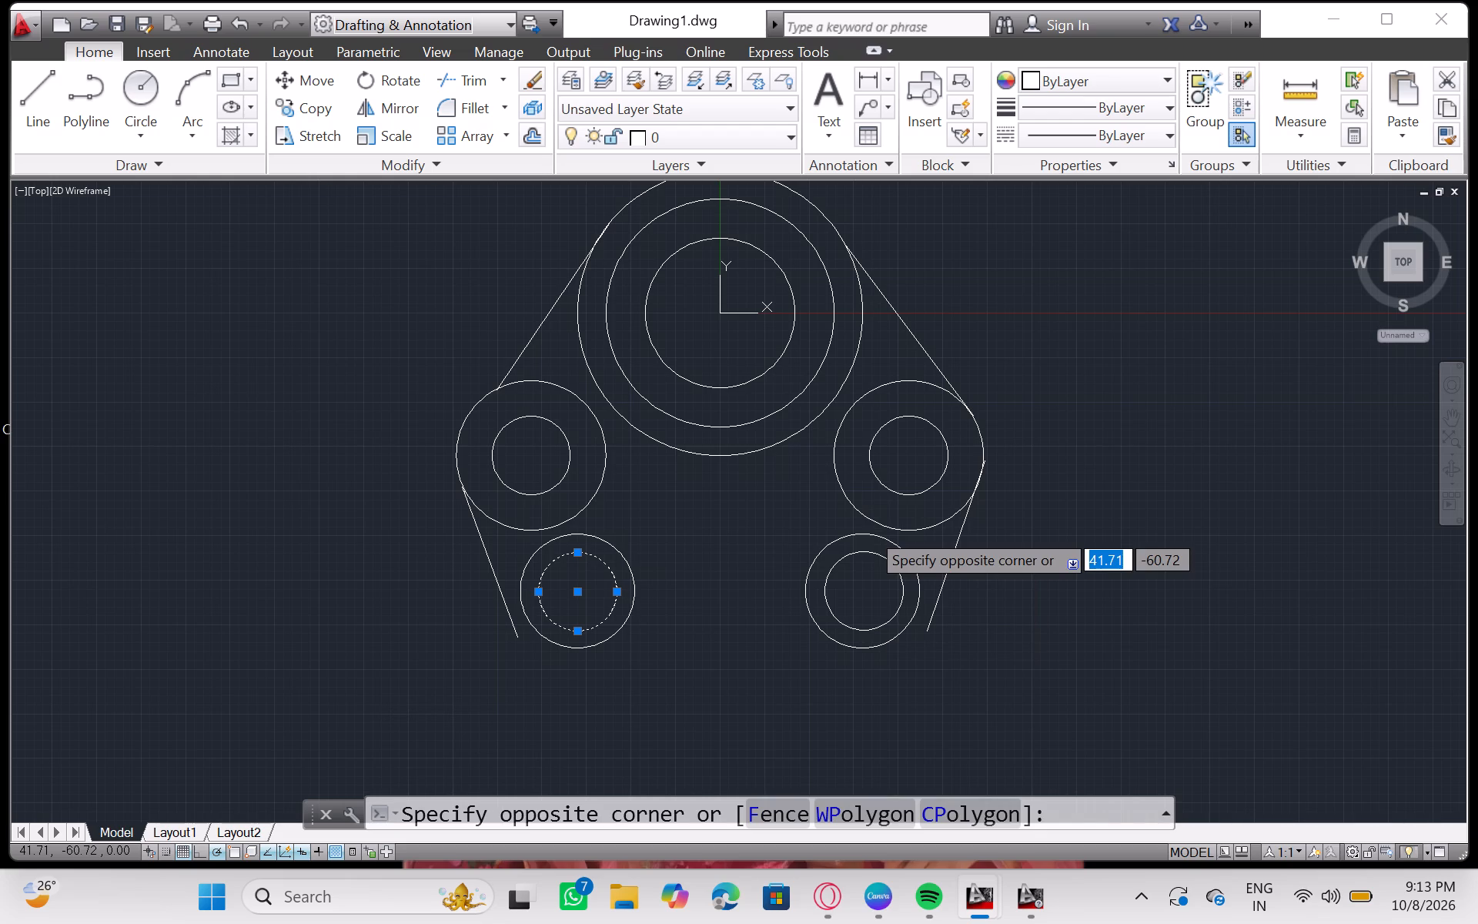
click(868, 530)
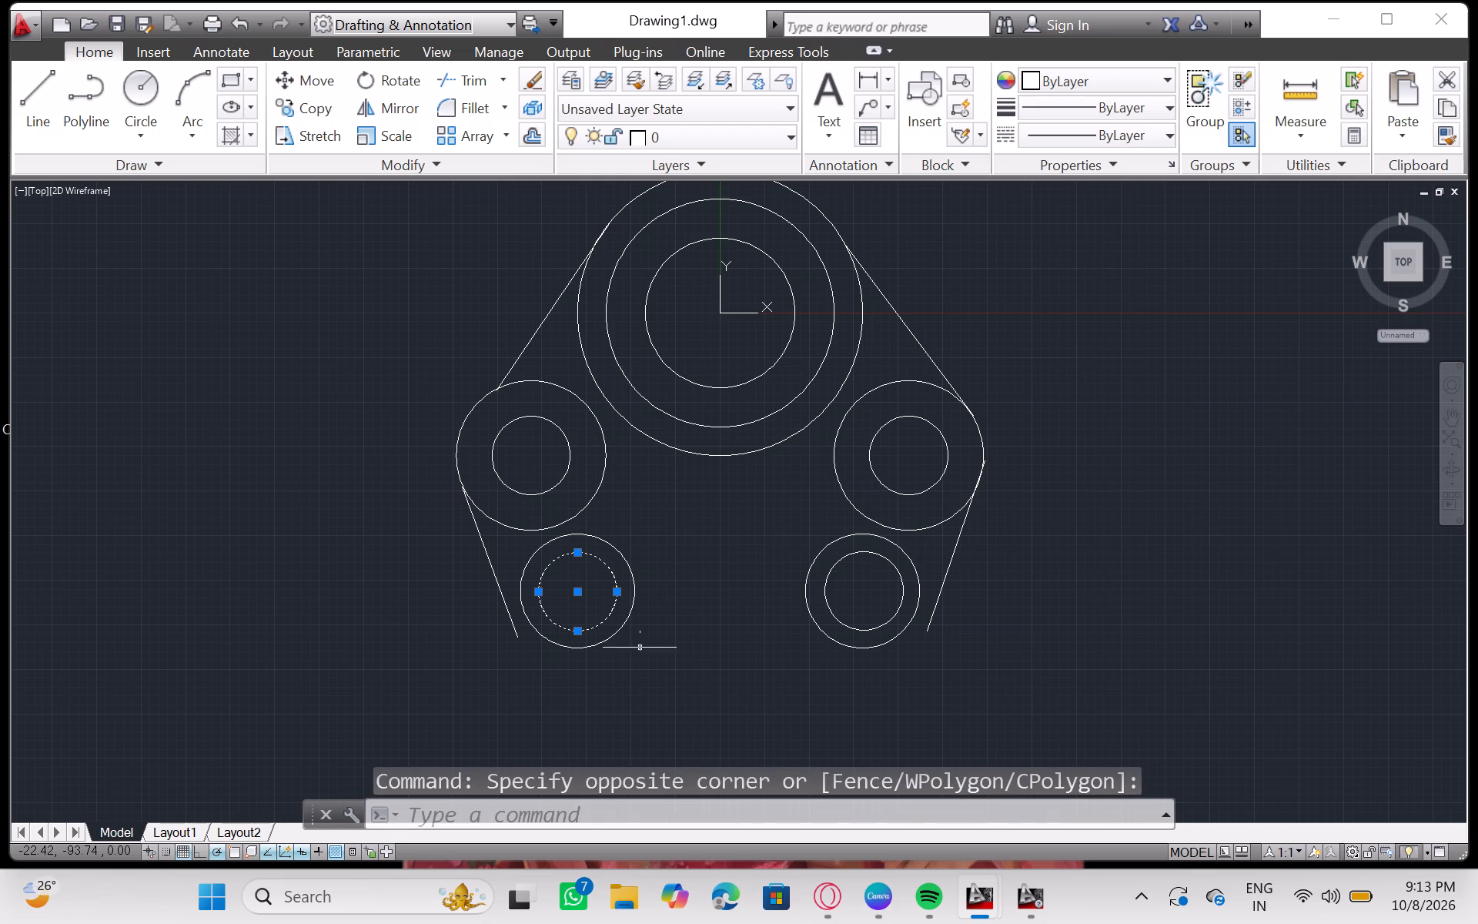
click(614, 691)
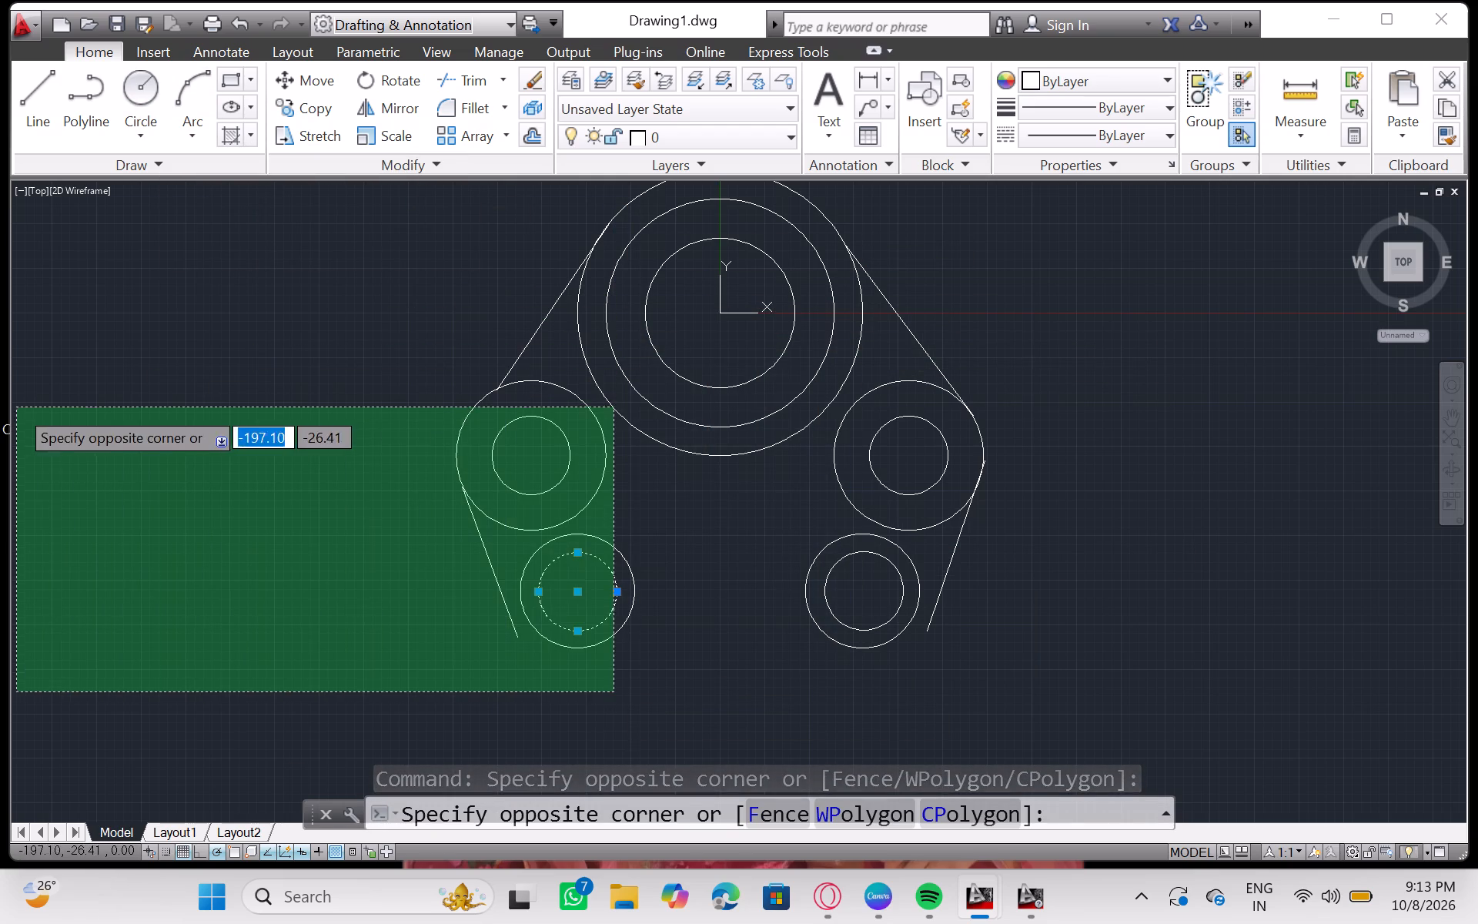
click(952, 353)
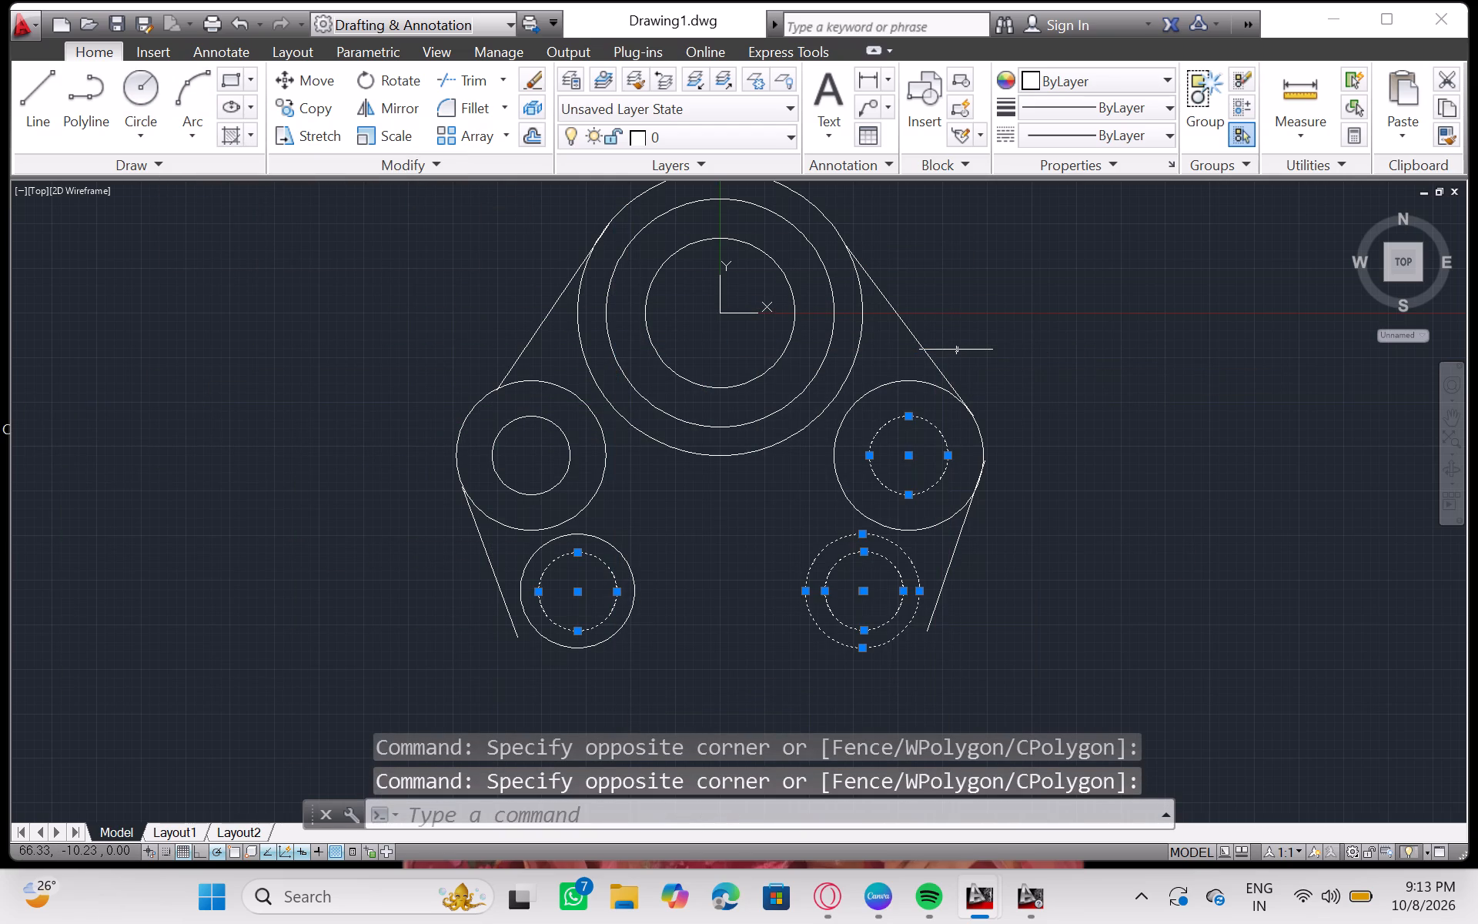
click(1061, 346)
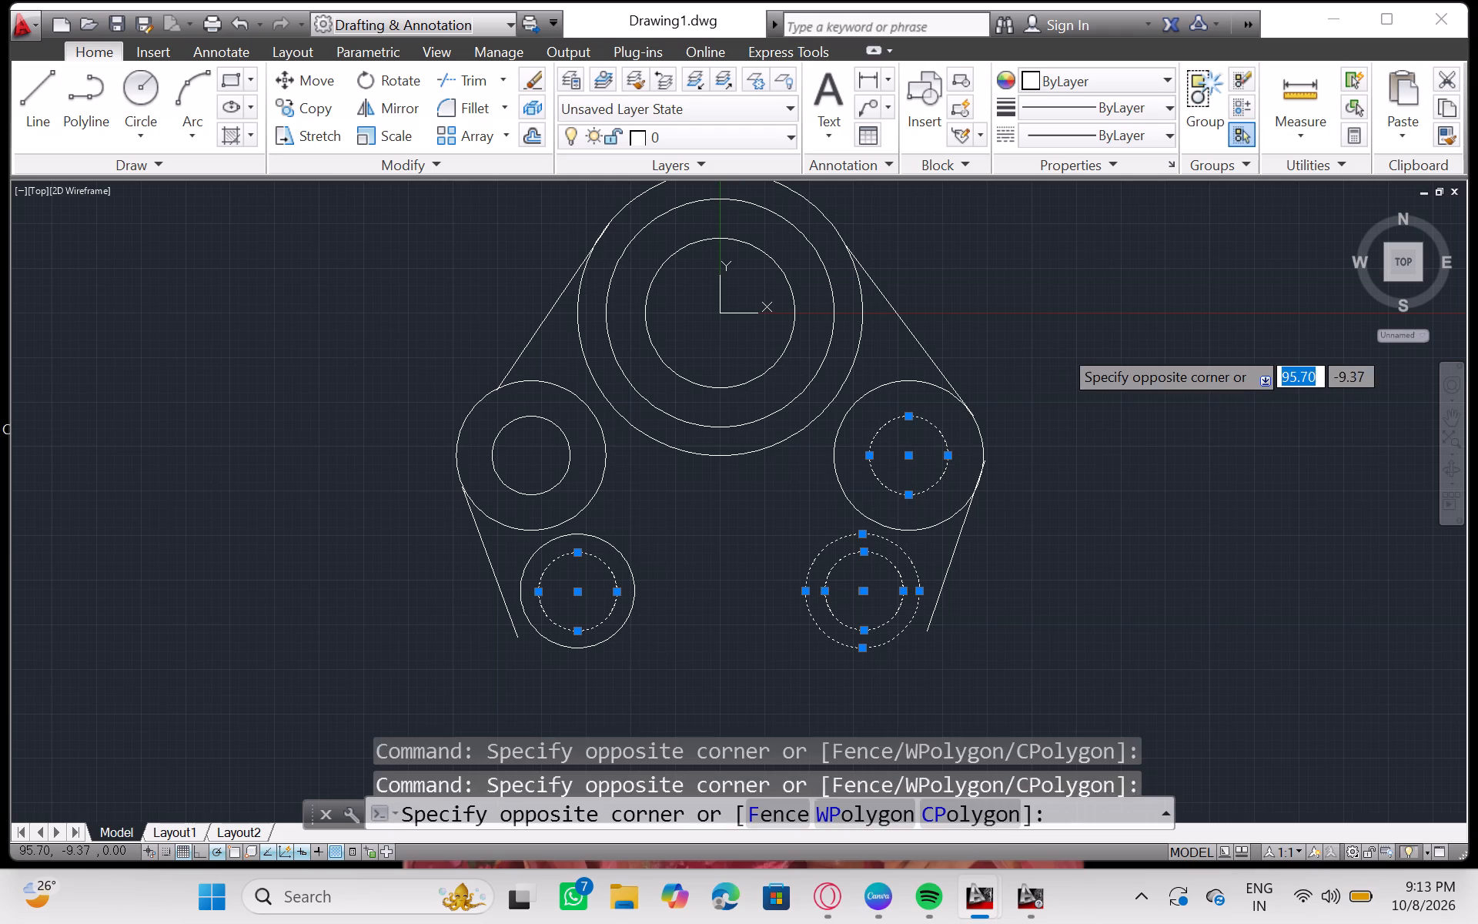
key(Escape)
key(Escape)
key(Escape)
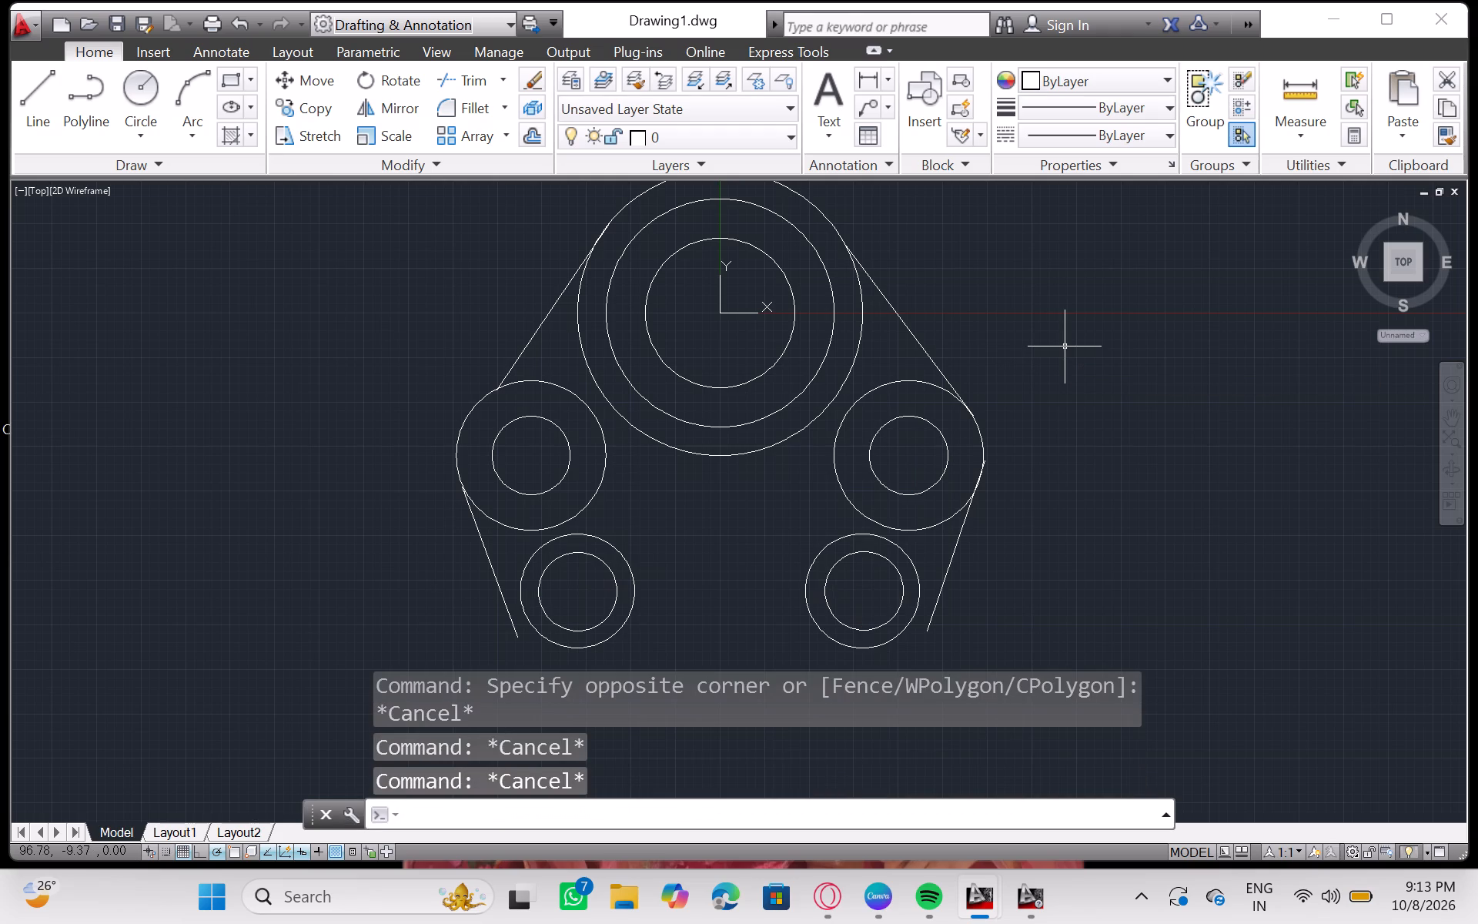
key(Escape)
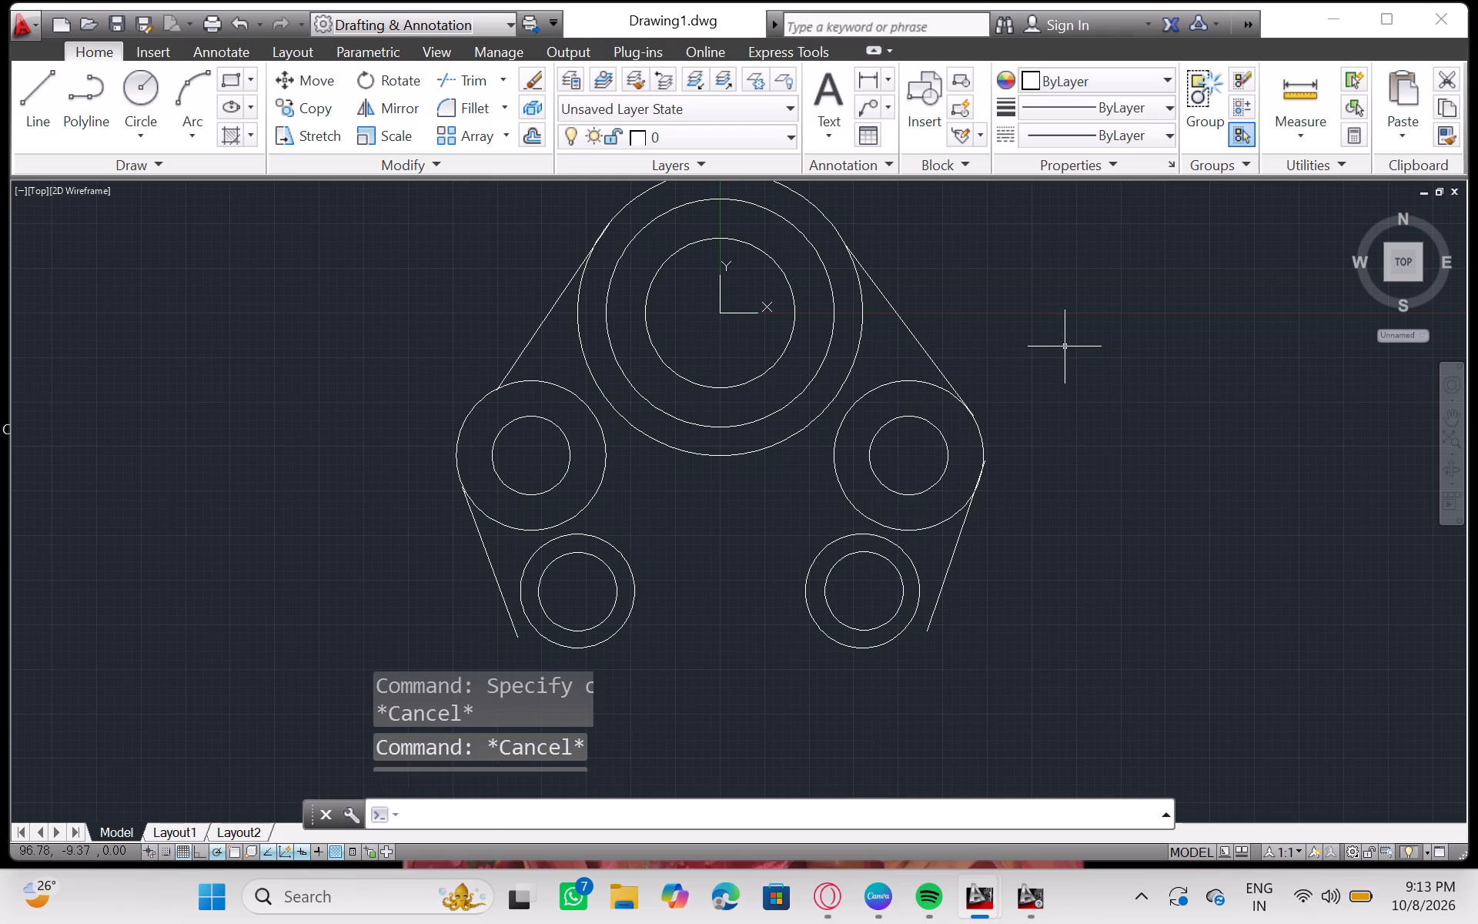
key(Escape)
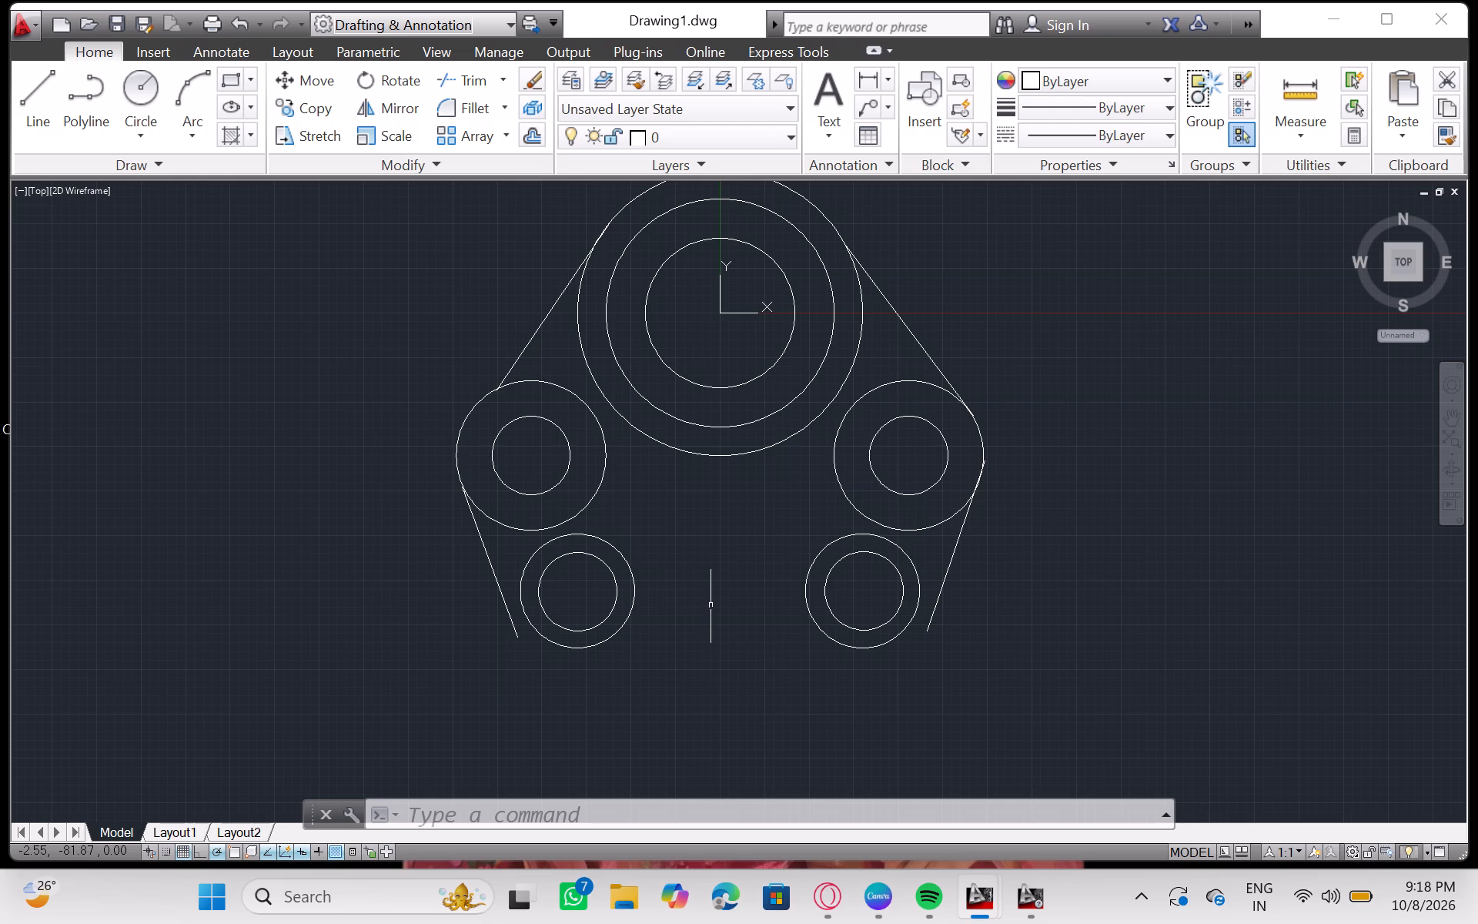
Draw a circle of radius 24 between the two lower bosses, centred at about -3.2, -74.75.
key(c)
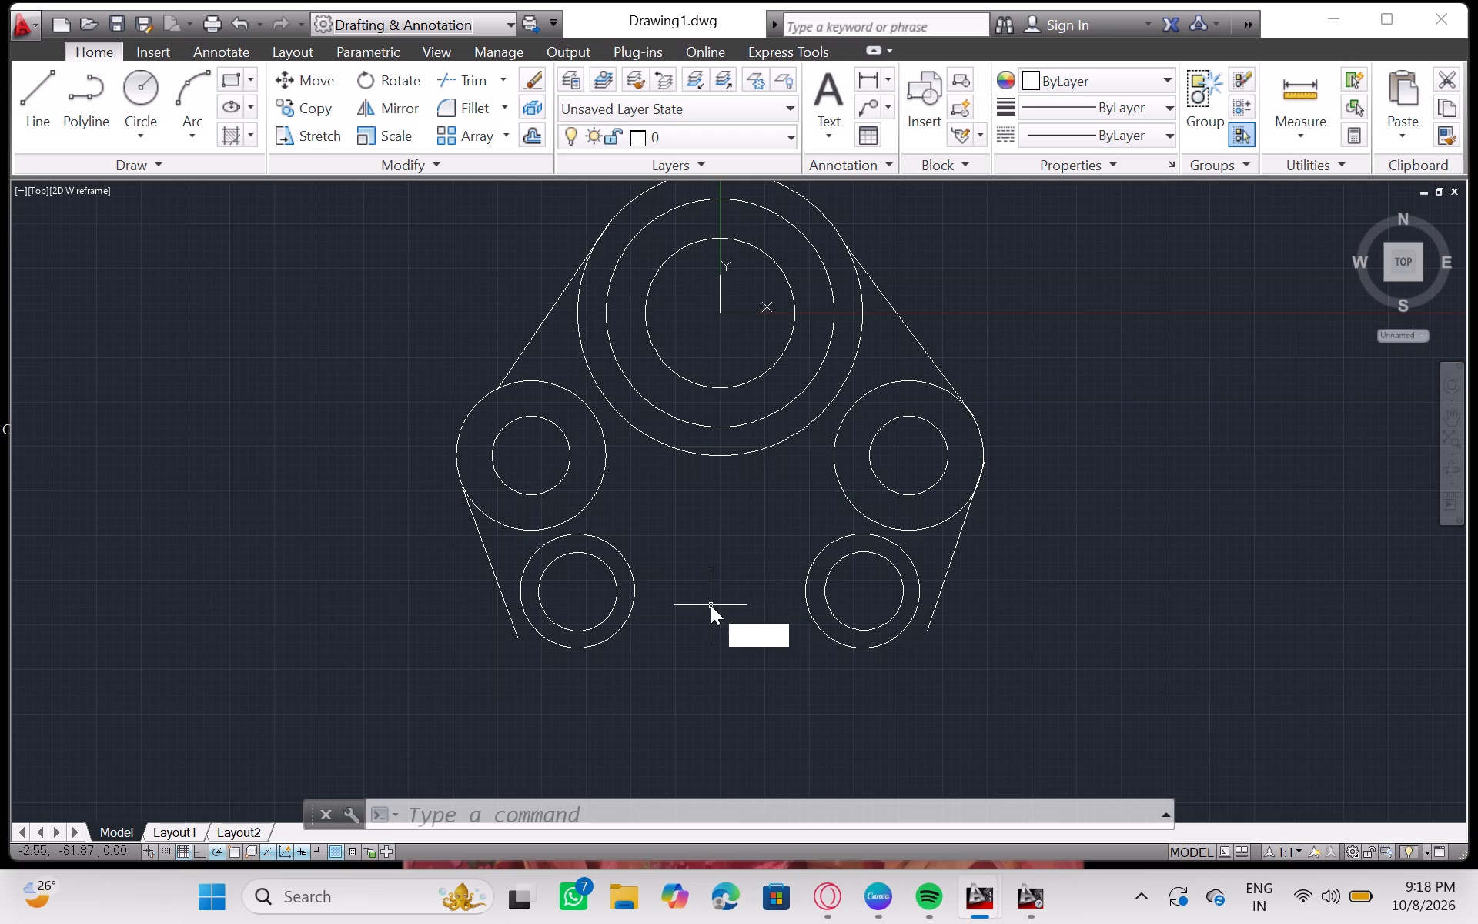
key(Return)
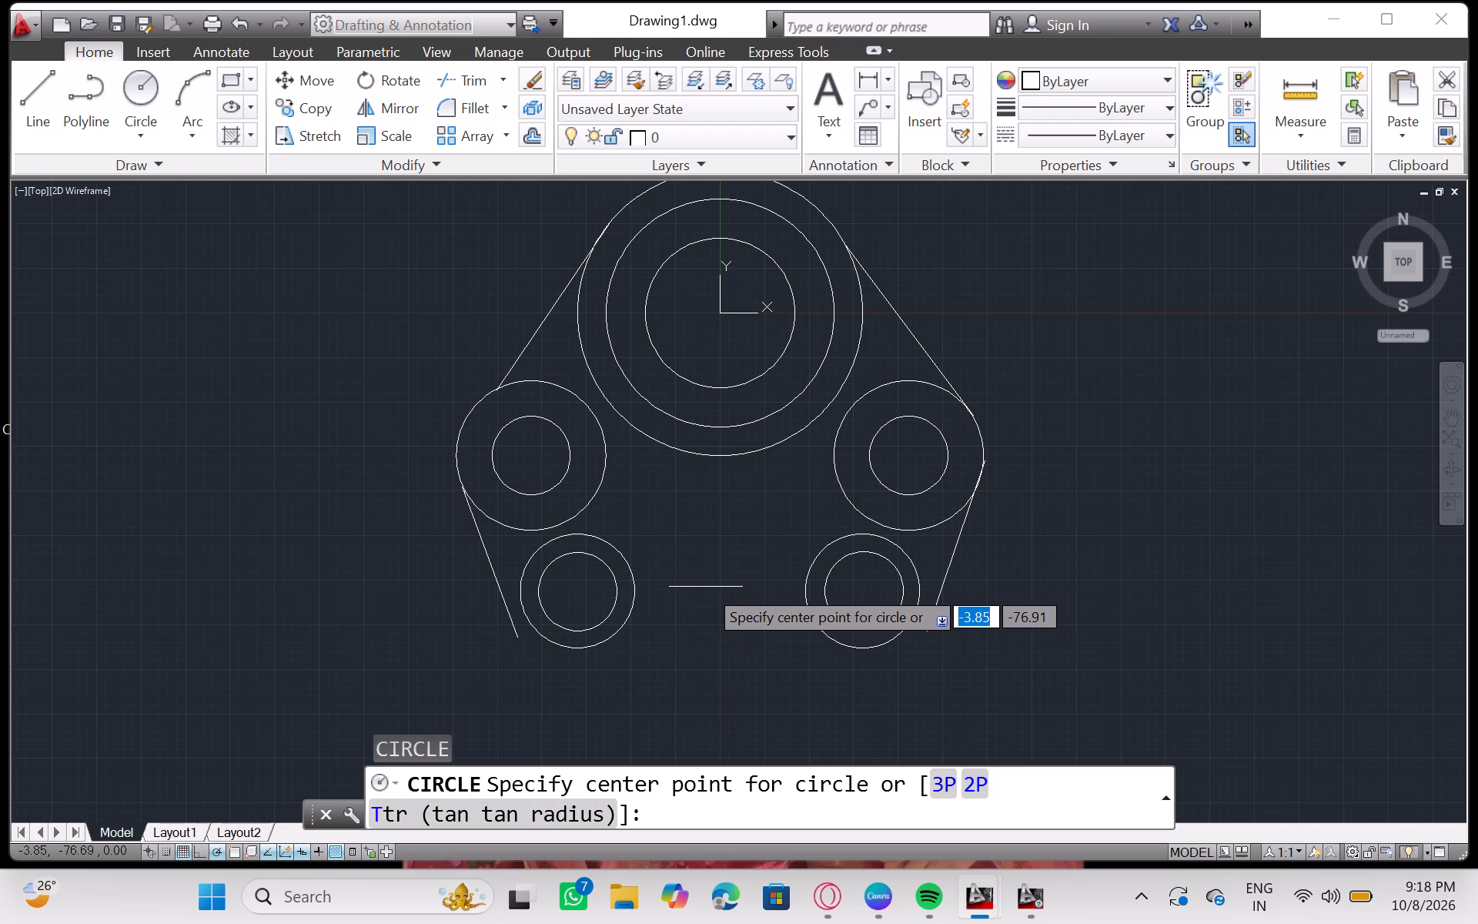
drag(708, 580, 728, 599)
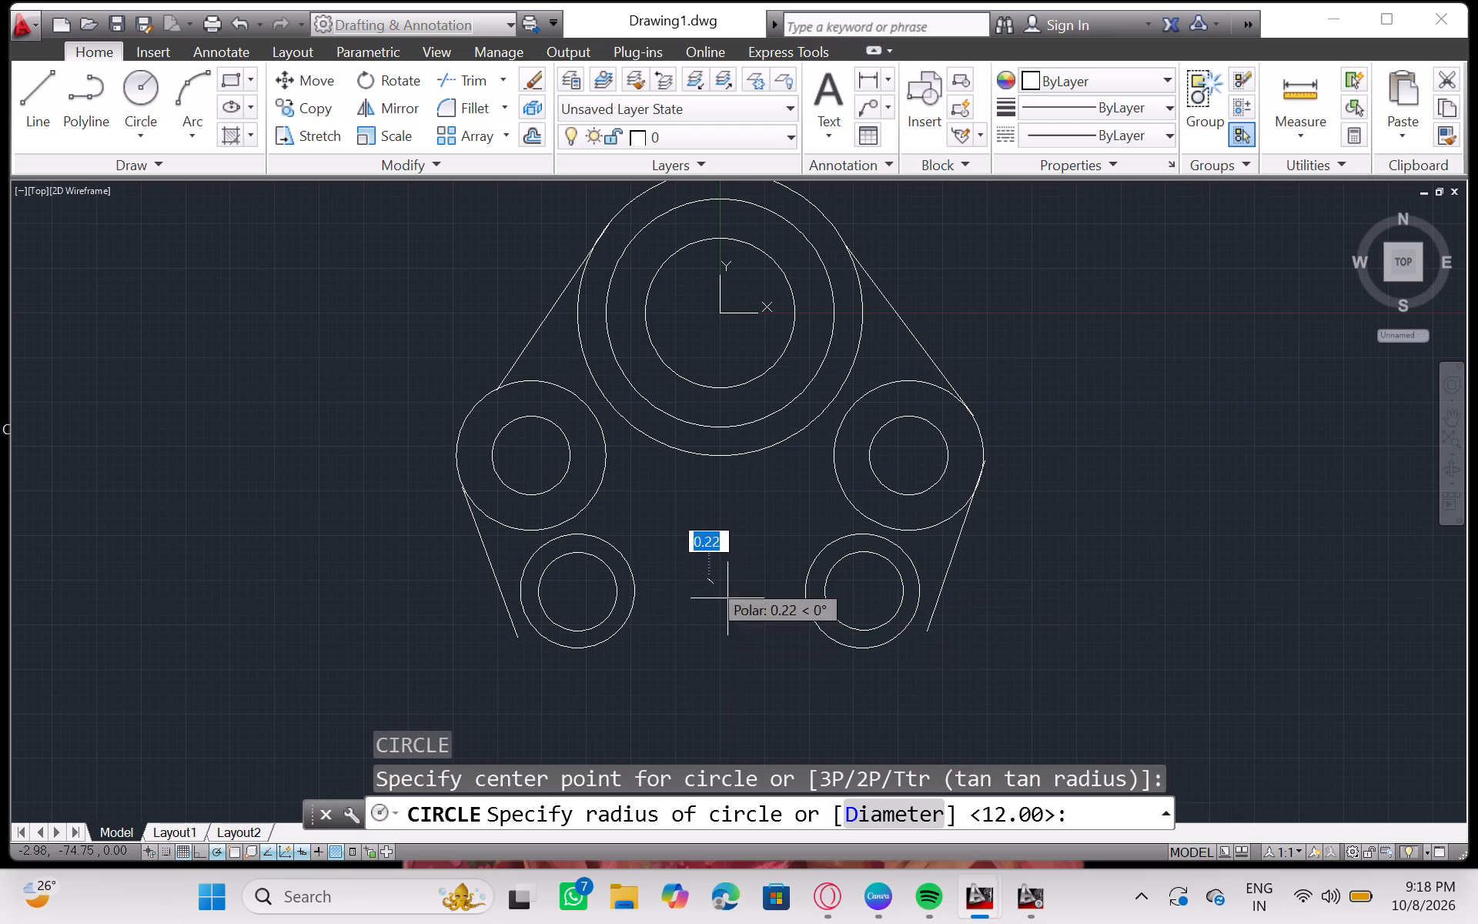
drag(728, 599, 732, 604)
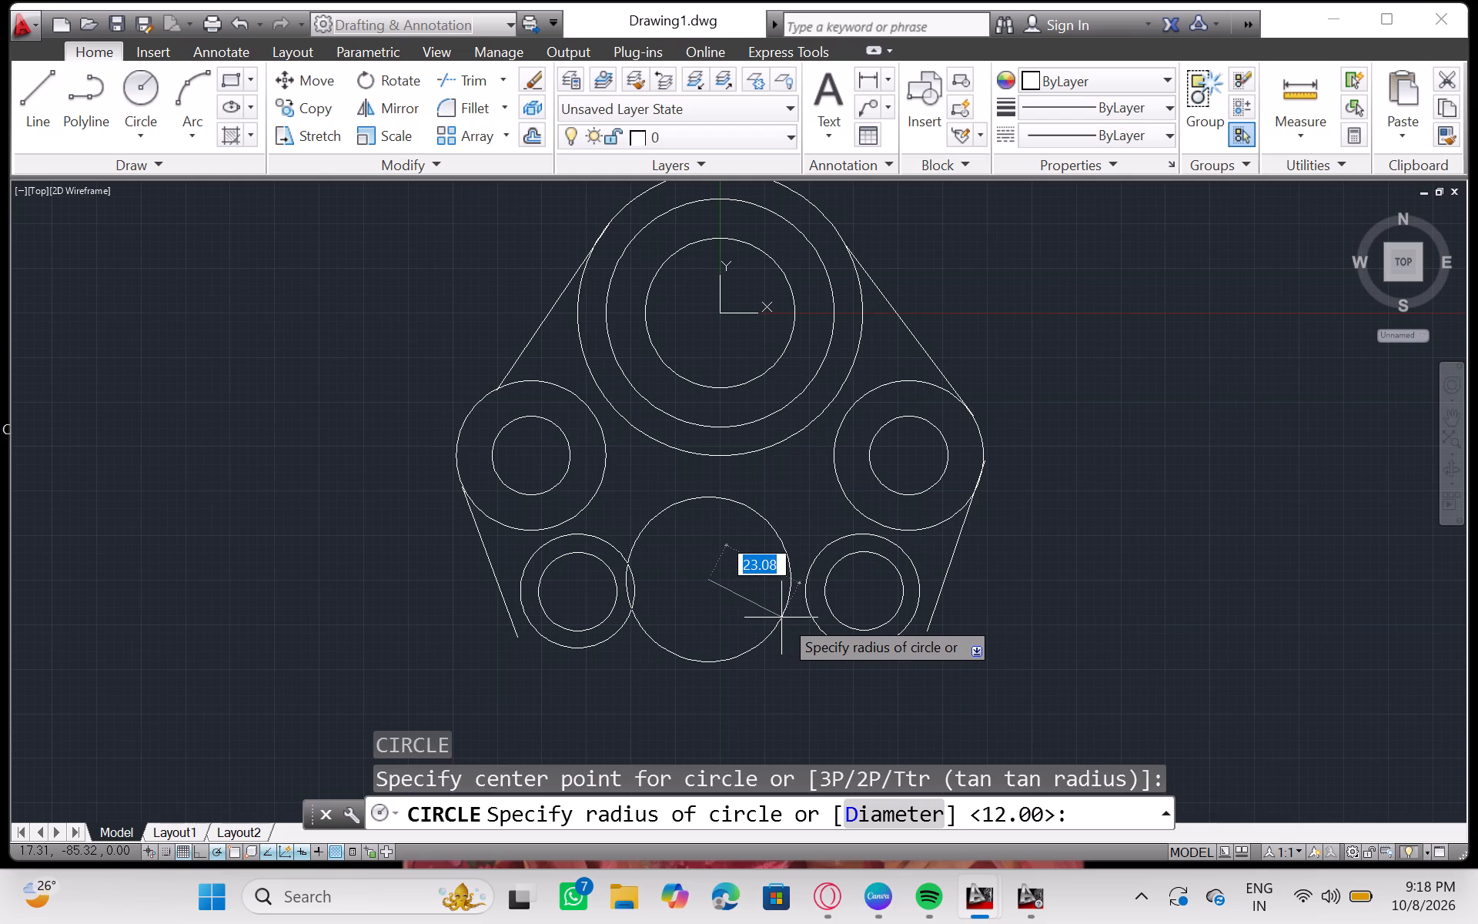
key(2)
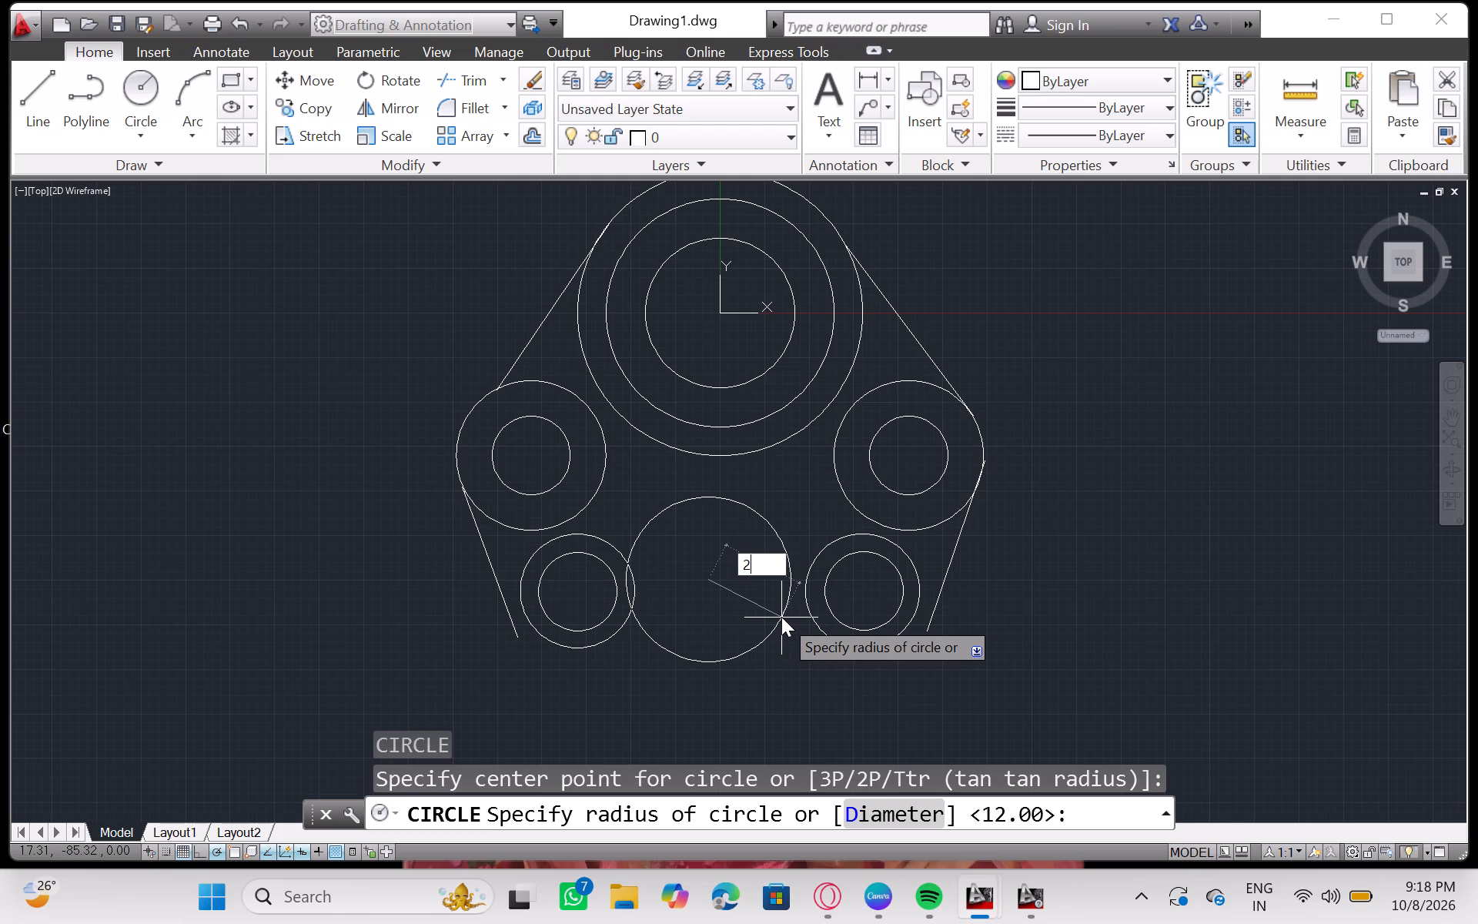
key(4)
key(Return)
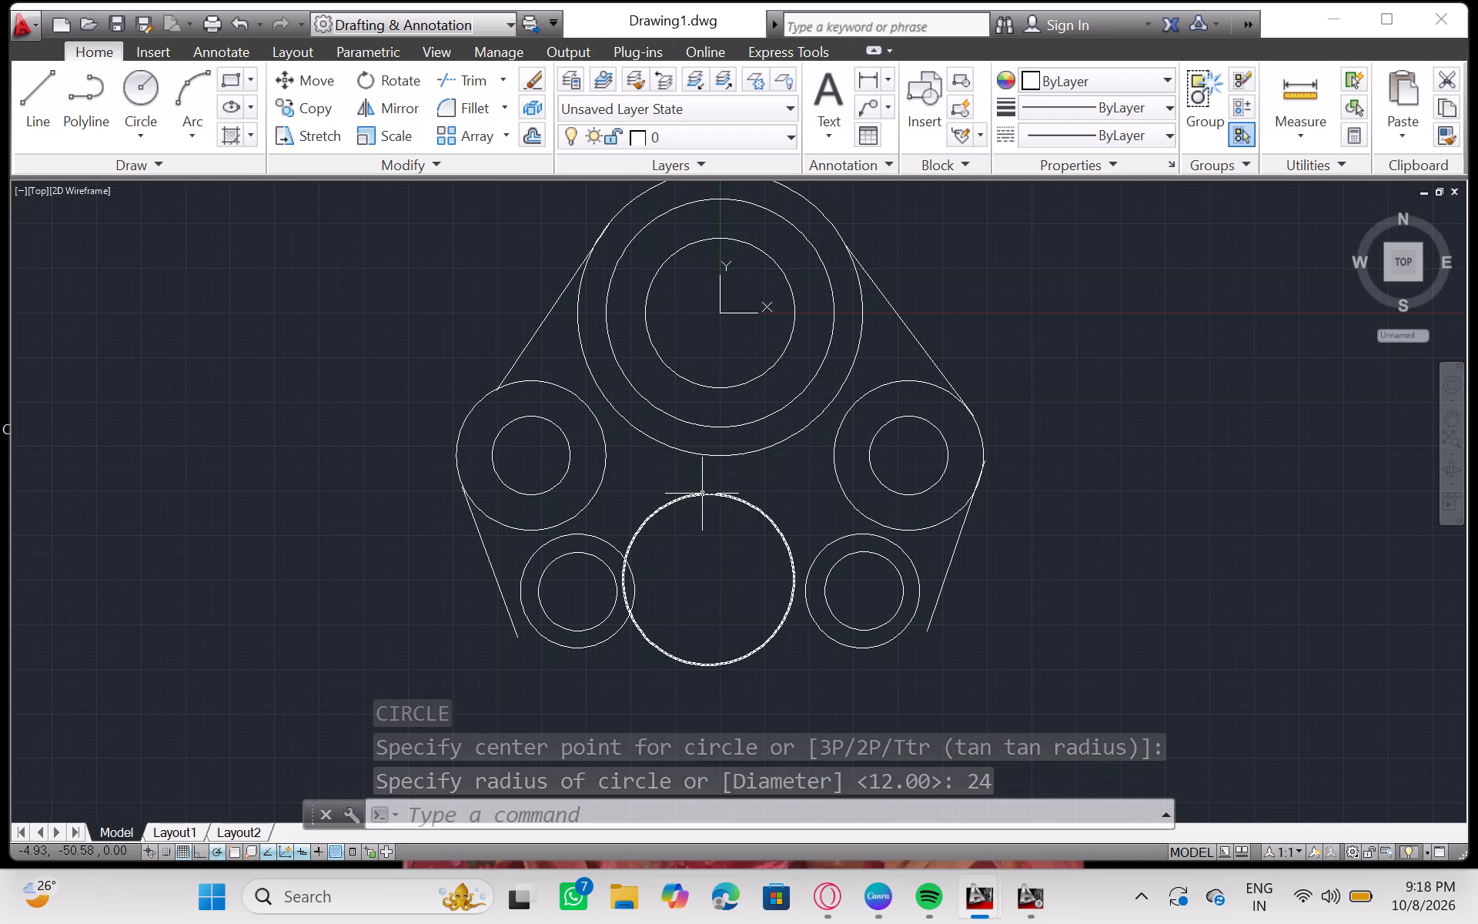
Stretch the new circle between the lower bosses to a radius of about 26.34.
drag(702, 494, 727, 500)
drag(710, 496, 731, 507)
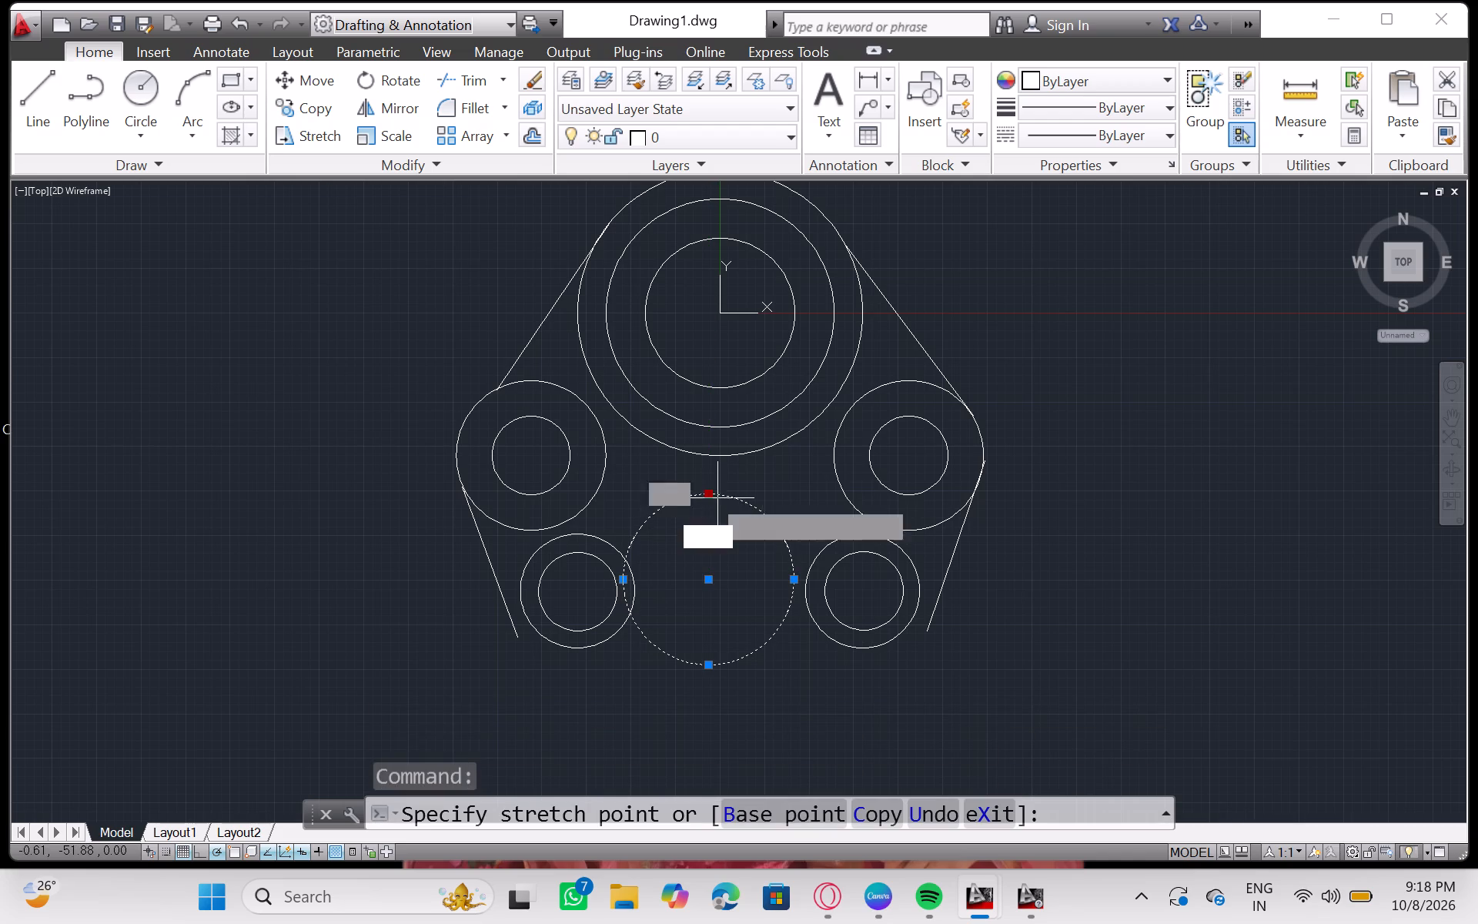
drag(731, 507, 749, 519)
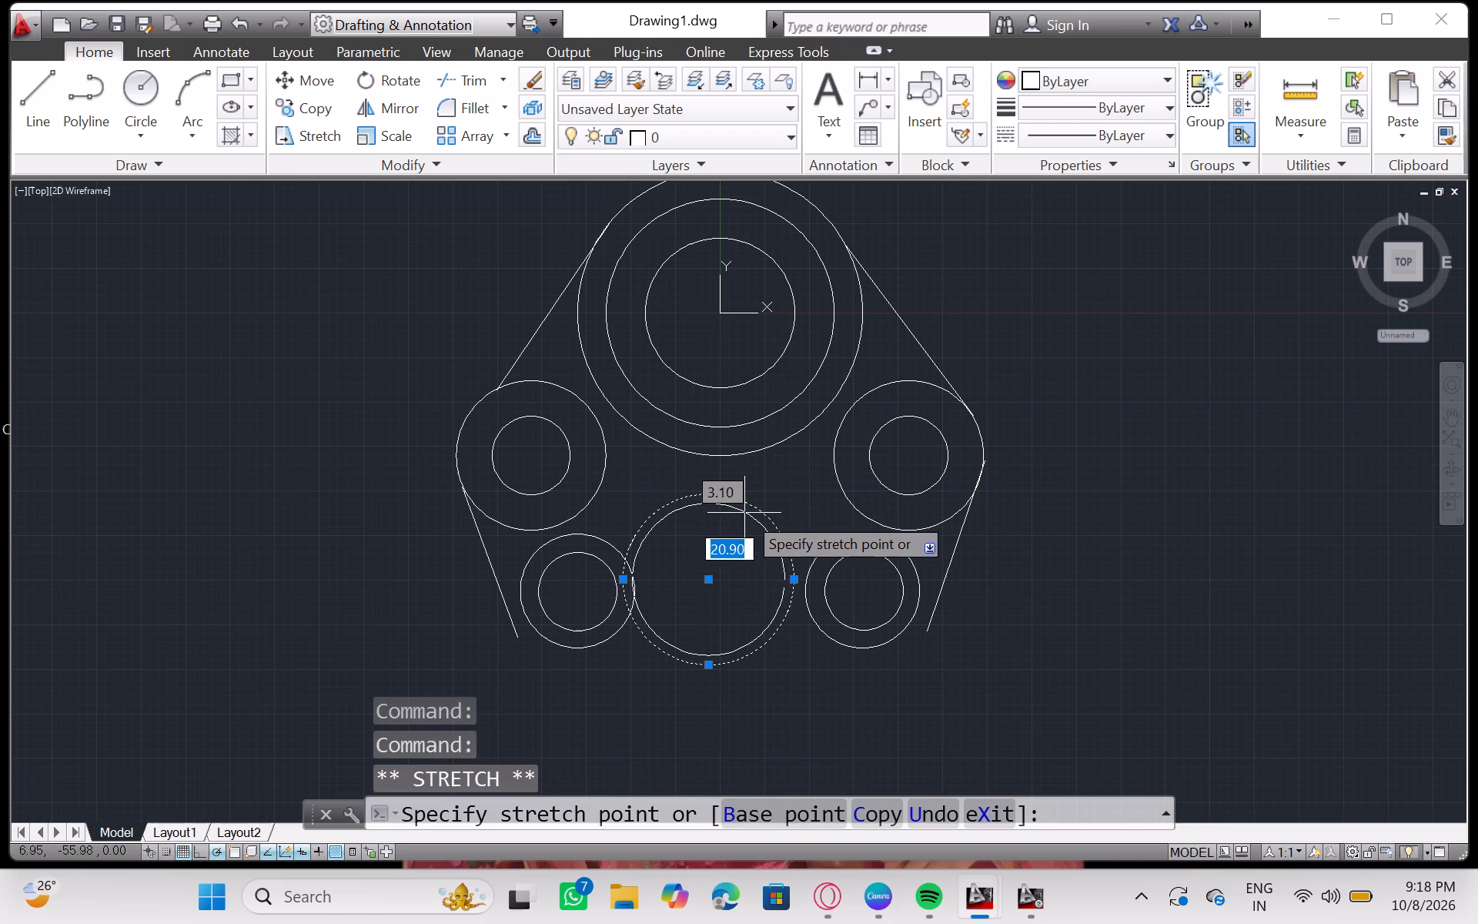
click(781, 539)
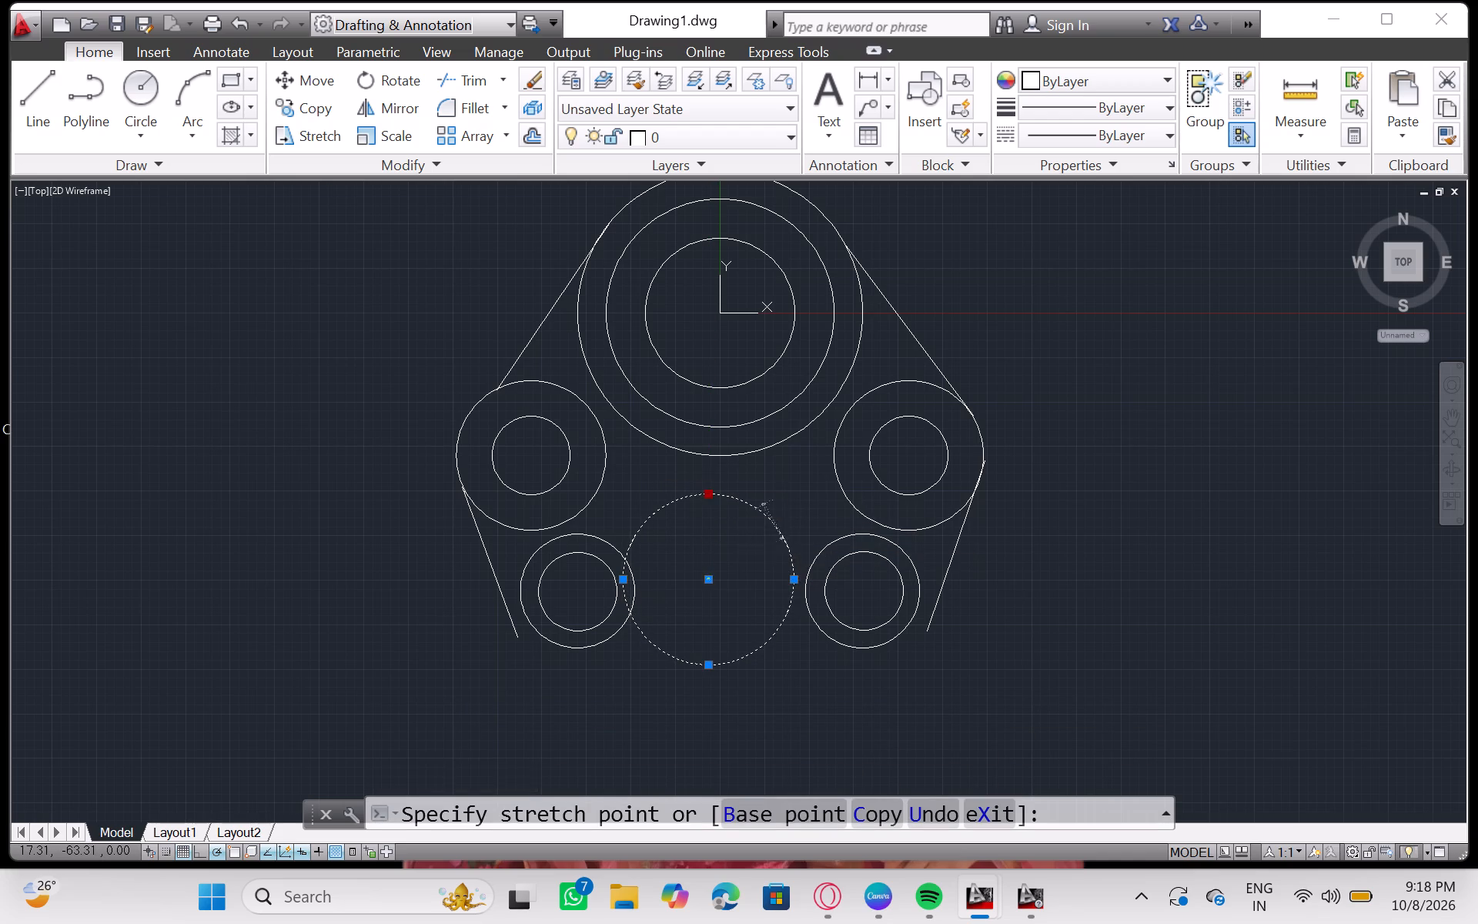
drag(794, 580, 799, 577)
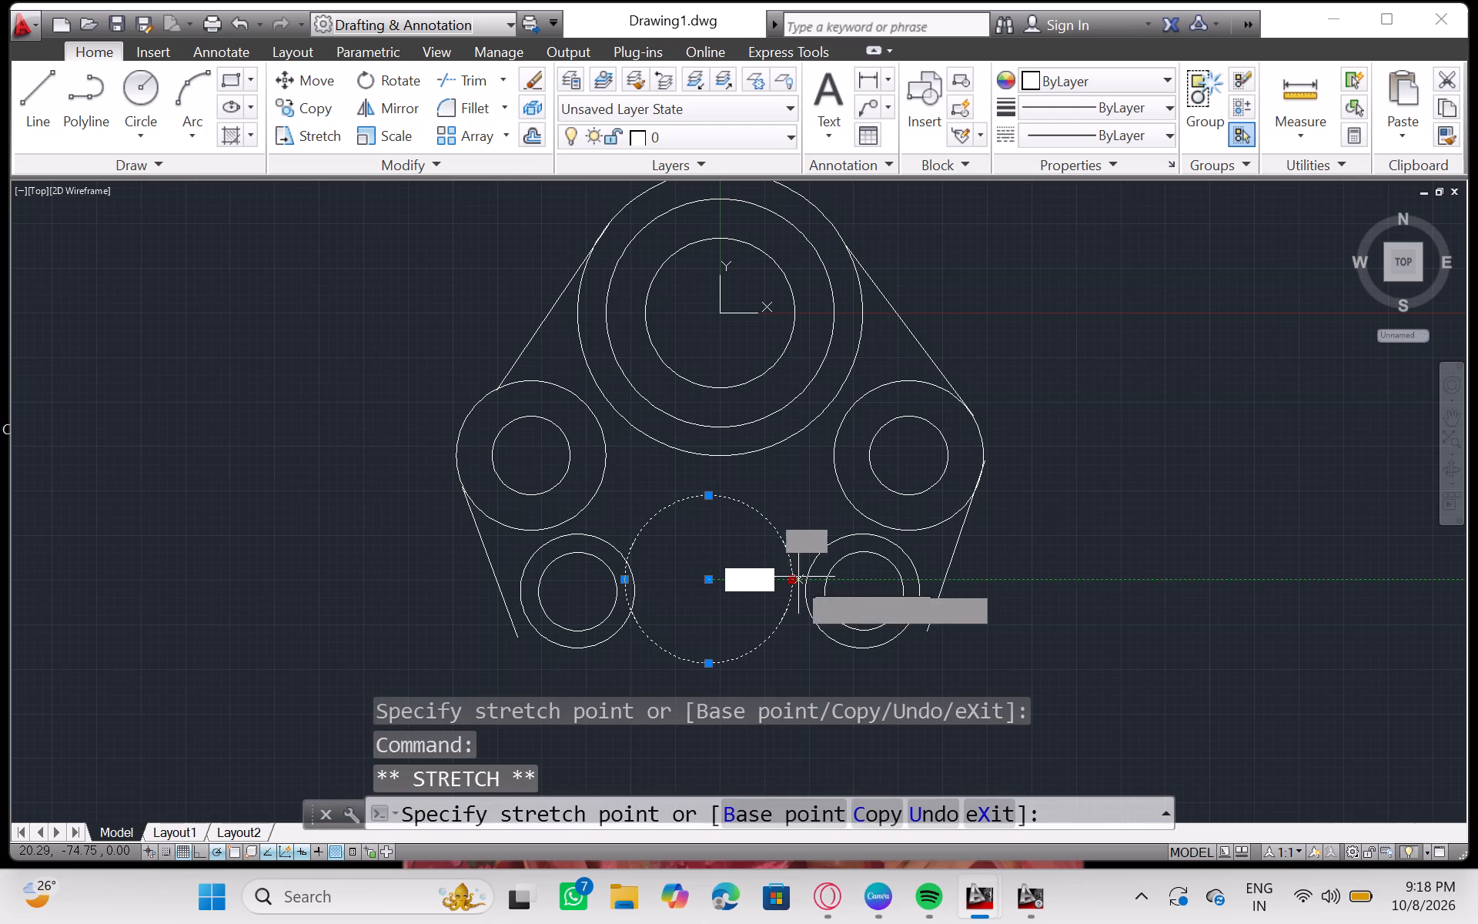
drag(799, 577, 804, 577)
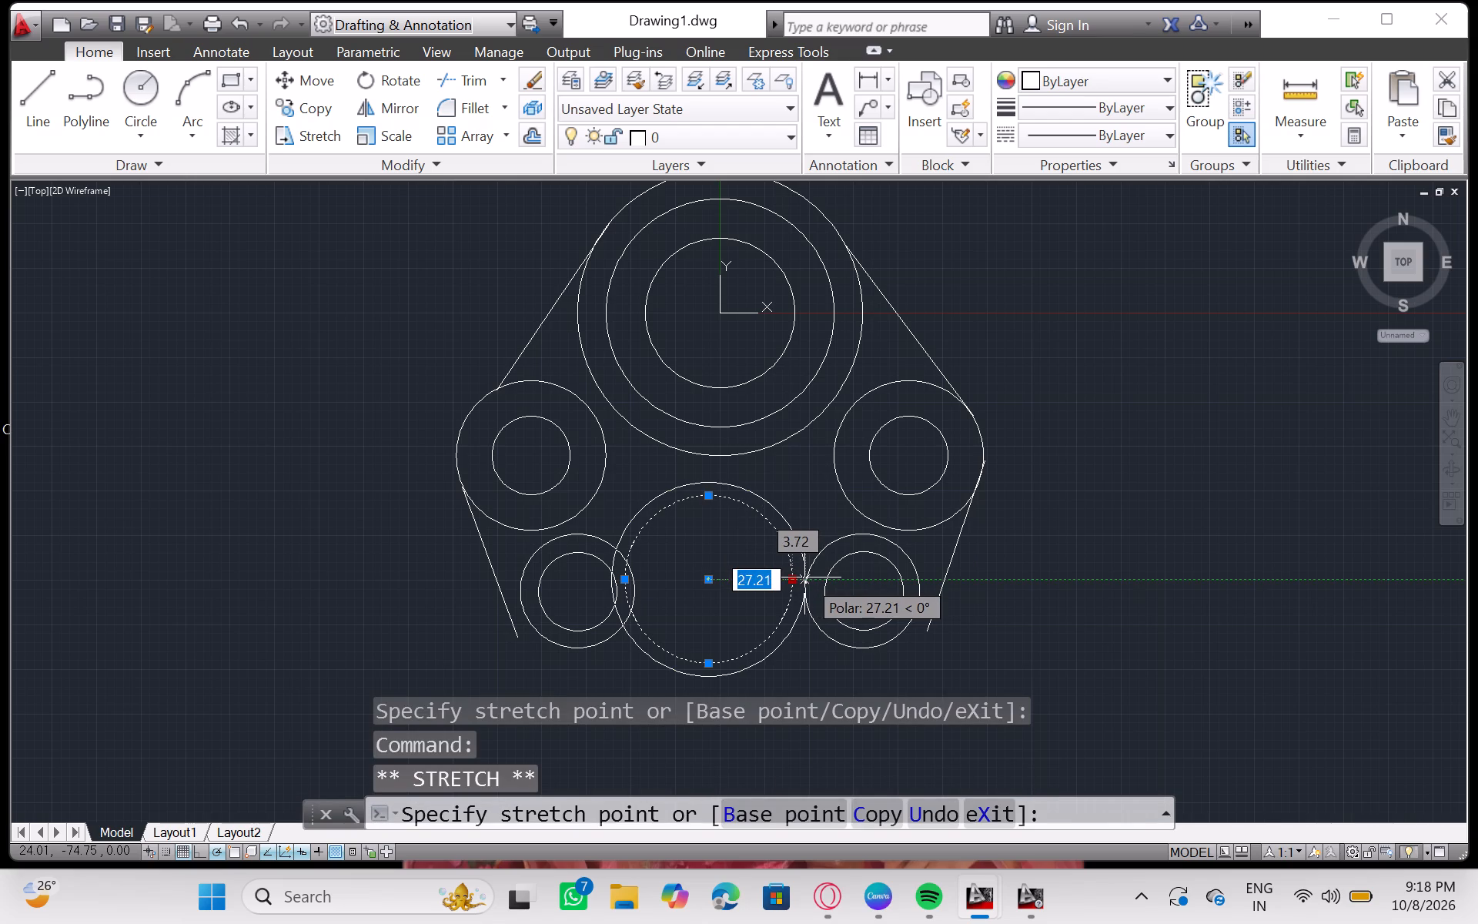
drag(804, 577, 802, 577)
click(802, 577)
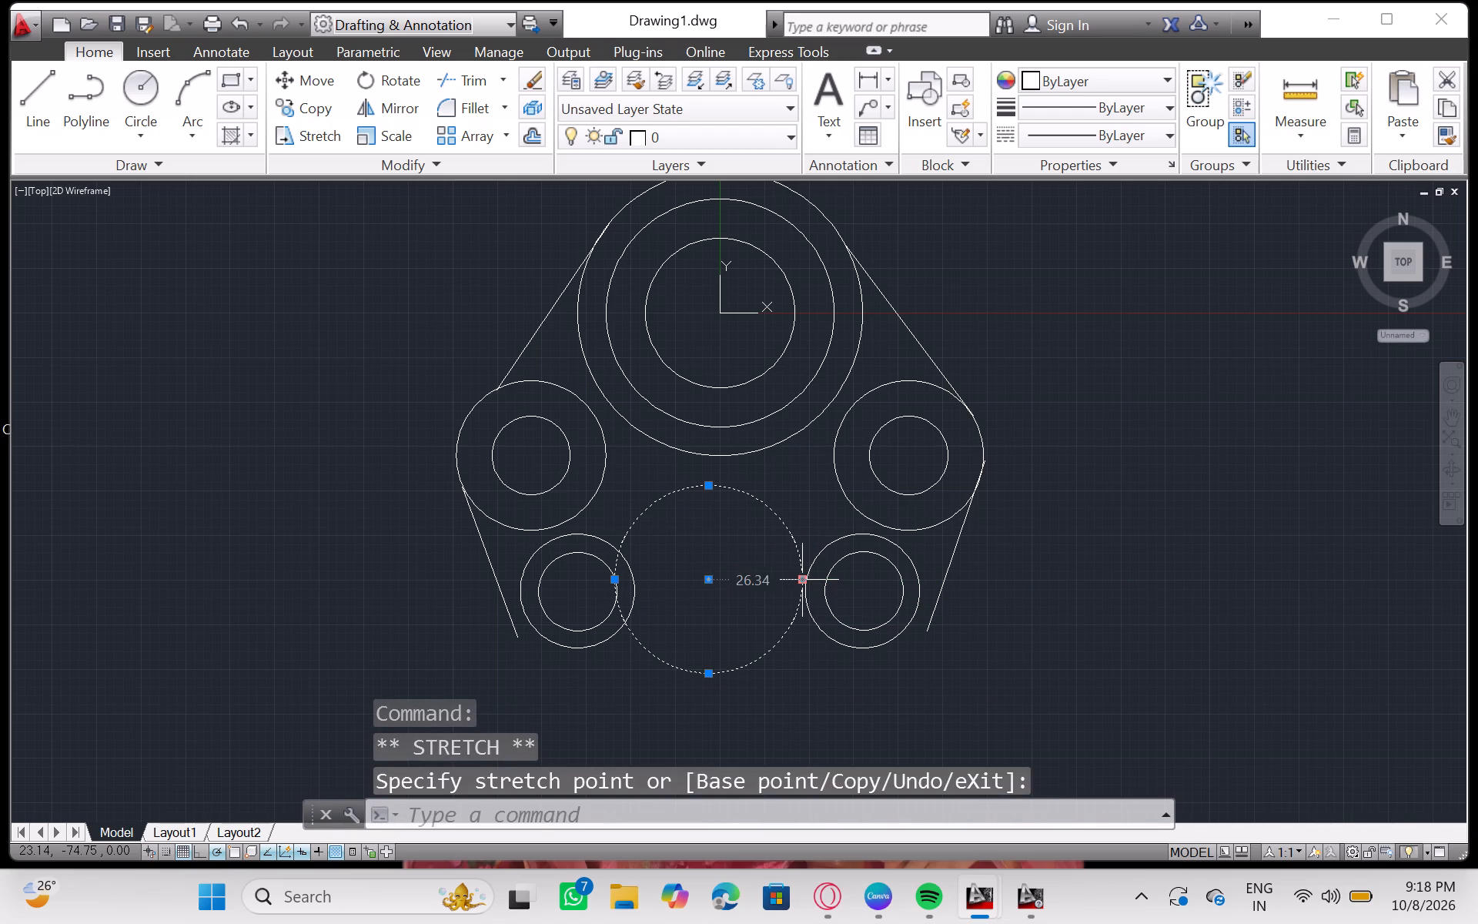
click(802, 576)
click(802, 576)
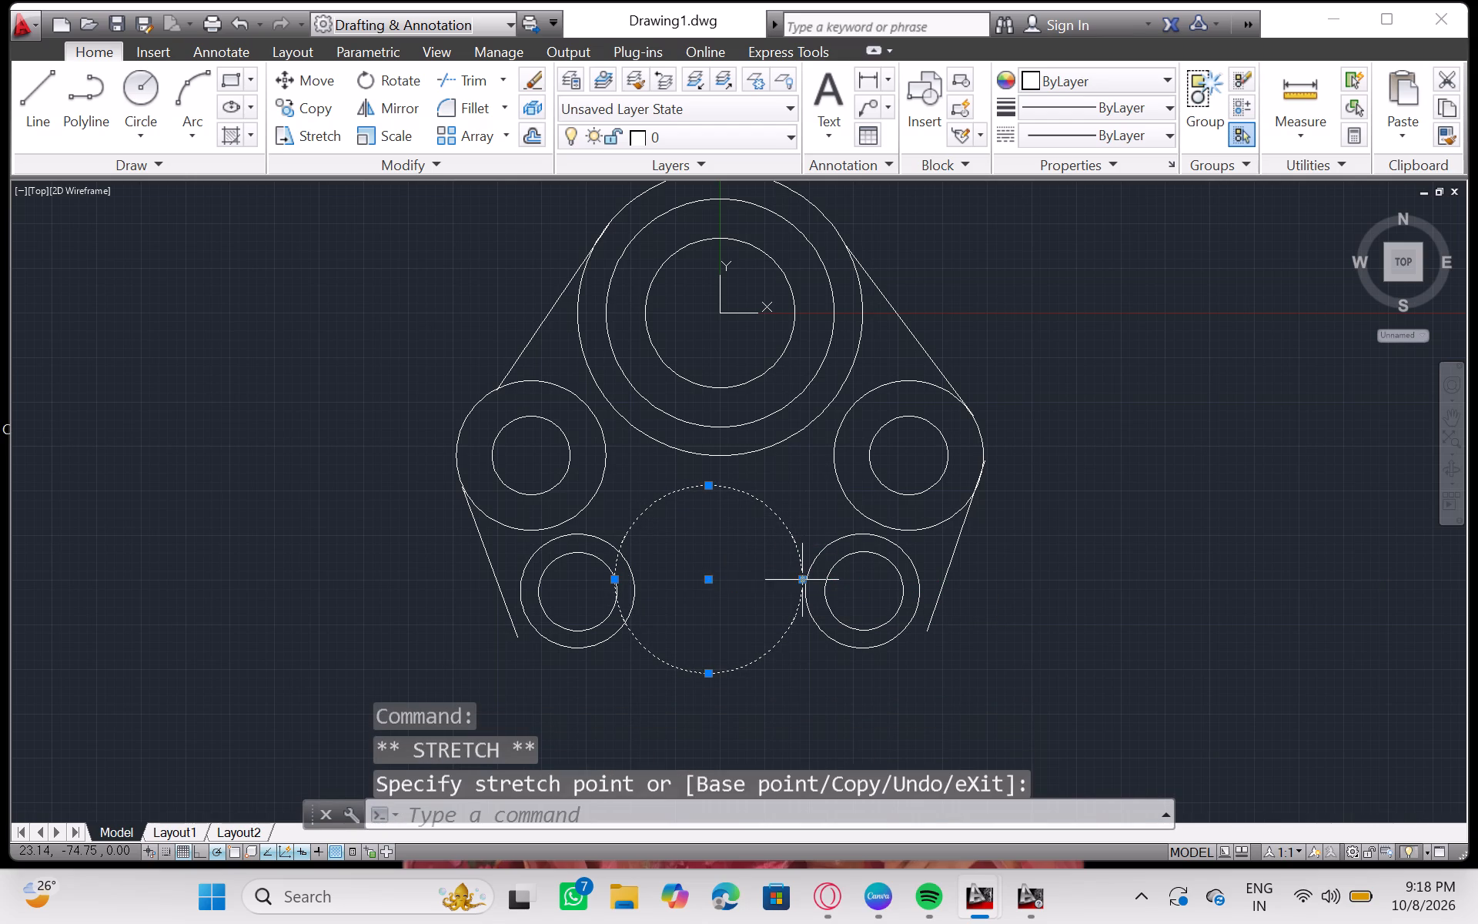
Set the radius of the circle between the lower bosses to 24.
click(708, 488)
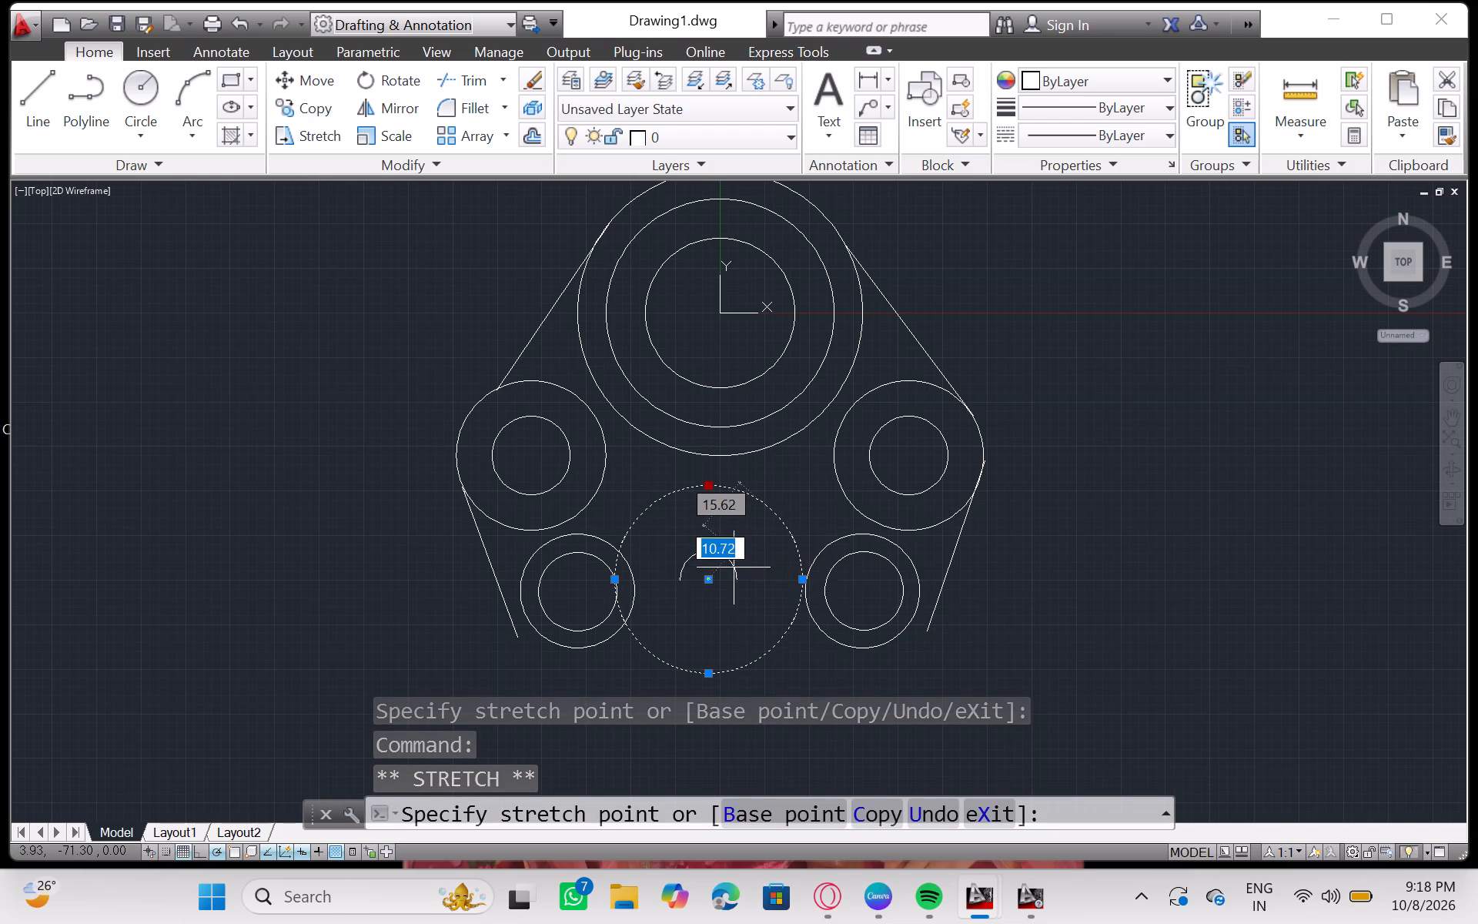
text(24)
key(Return)
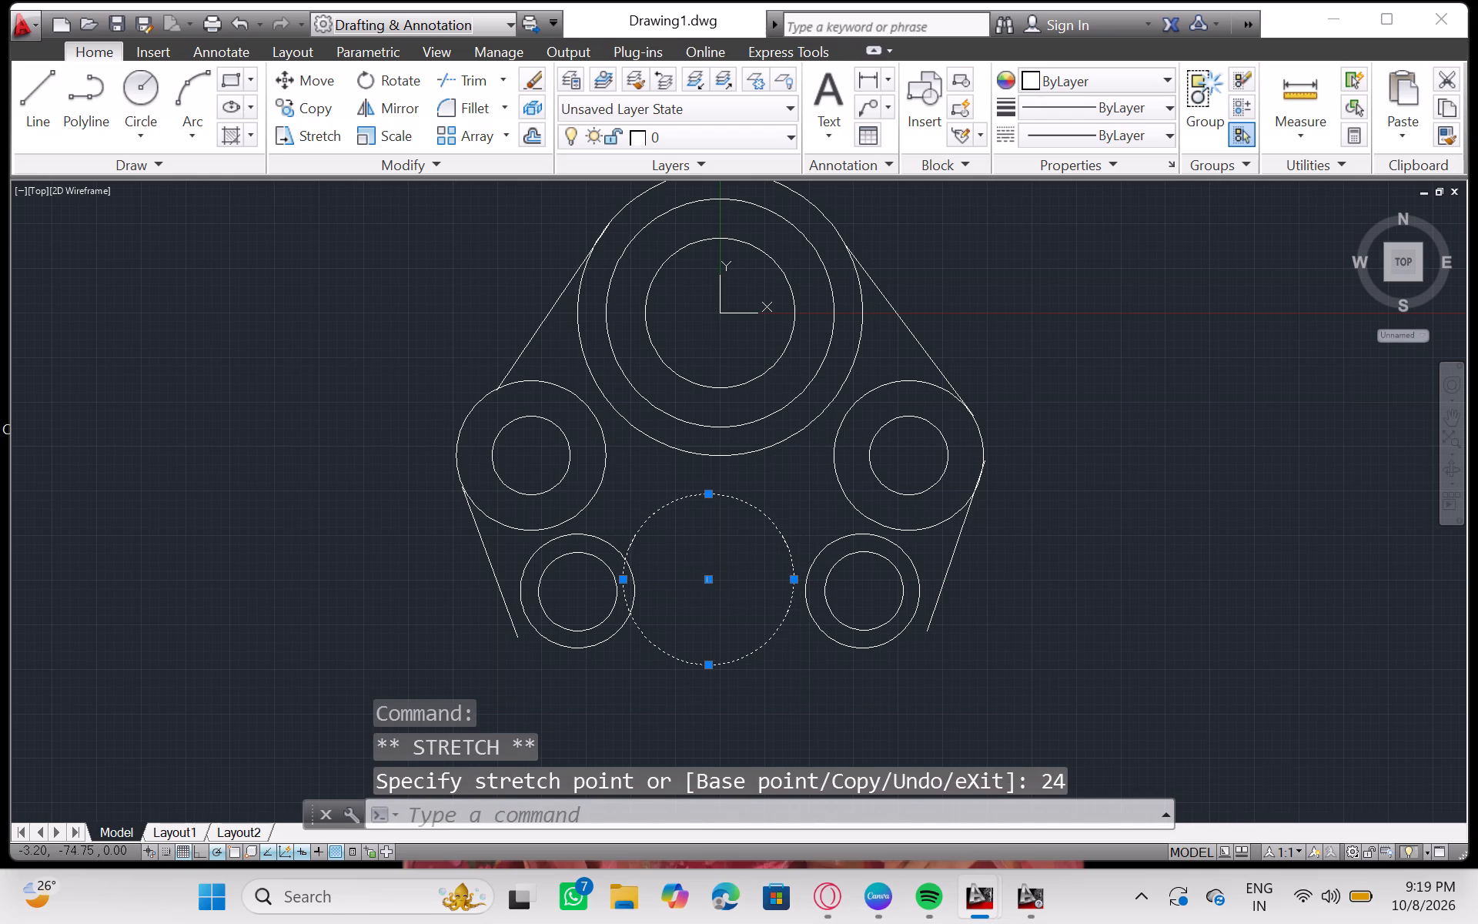
Move the radius 24 circle horizontally by its centre to sit midway between the two lower bosses, below the top boss's centre.
drag(710, 581, 724, 581)
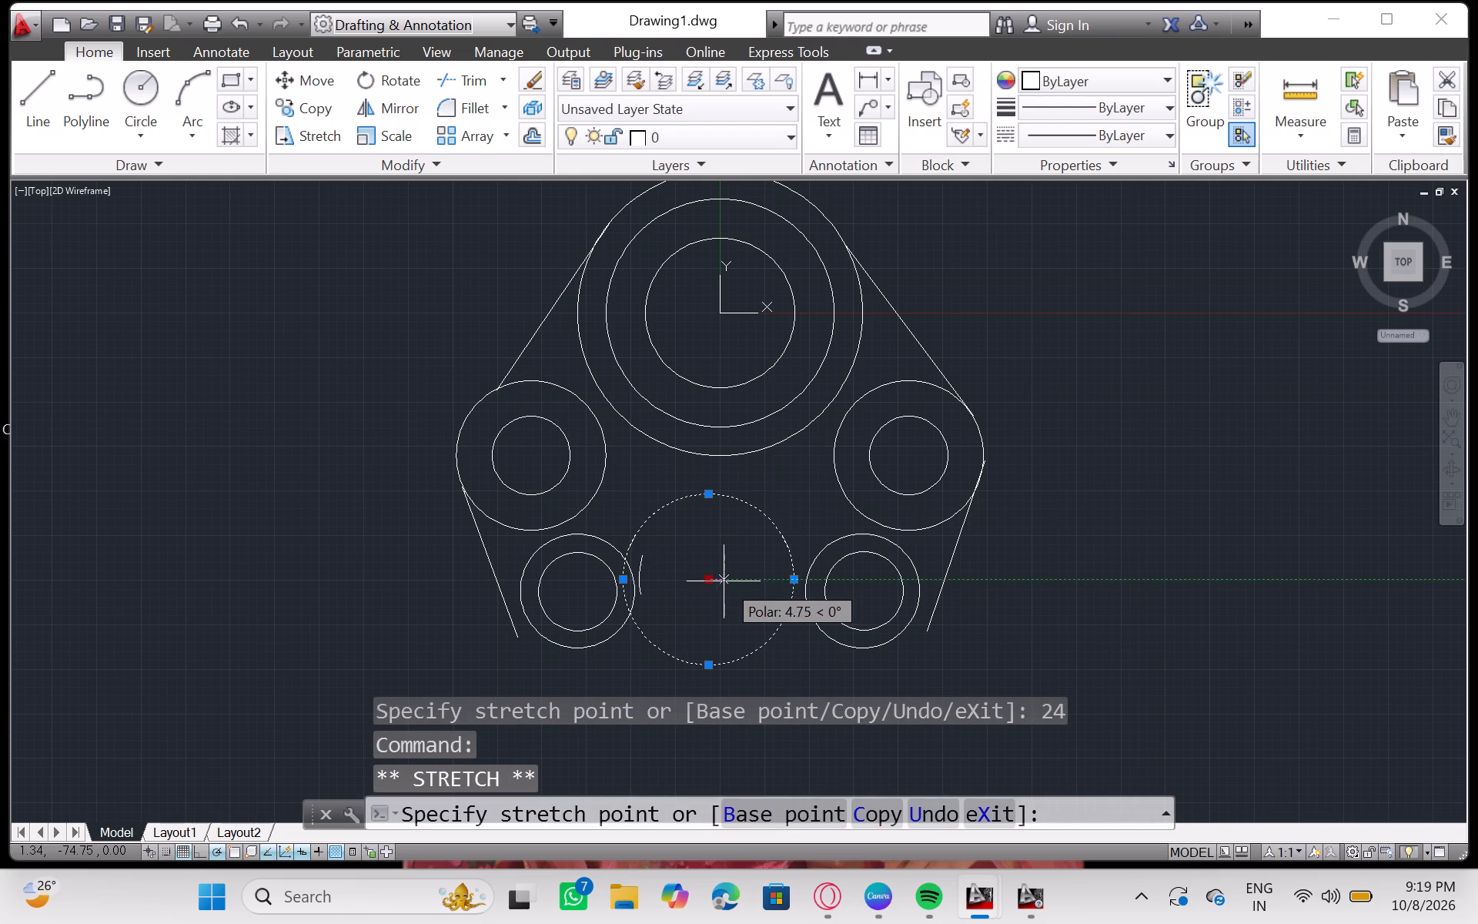
drag(724, 581, 719, 581)
click(719, 581)
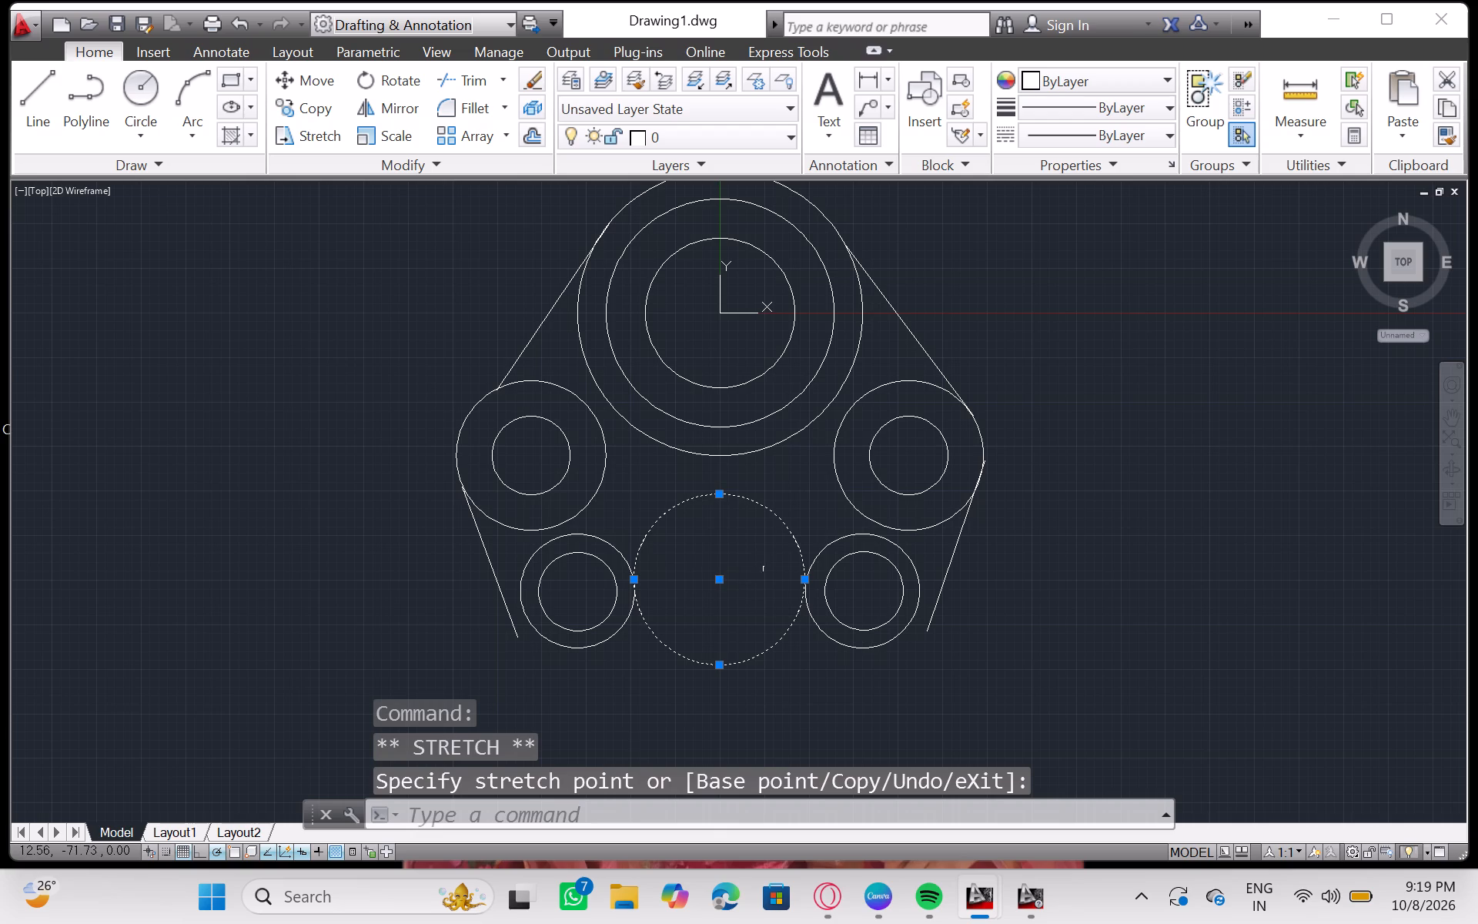
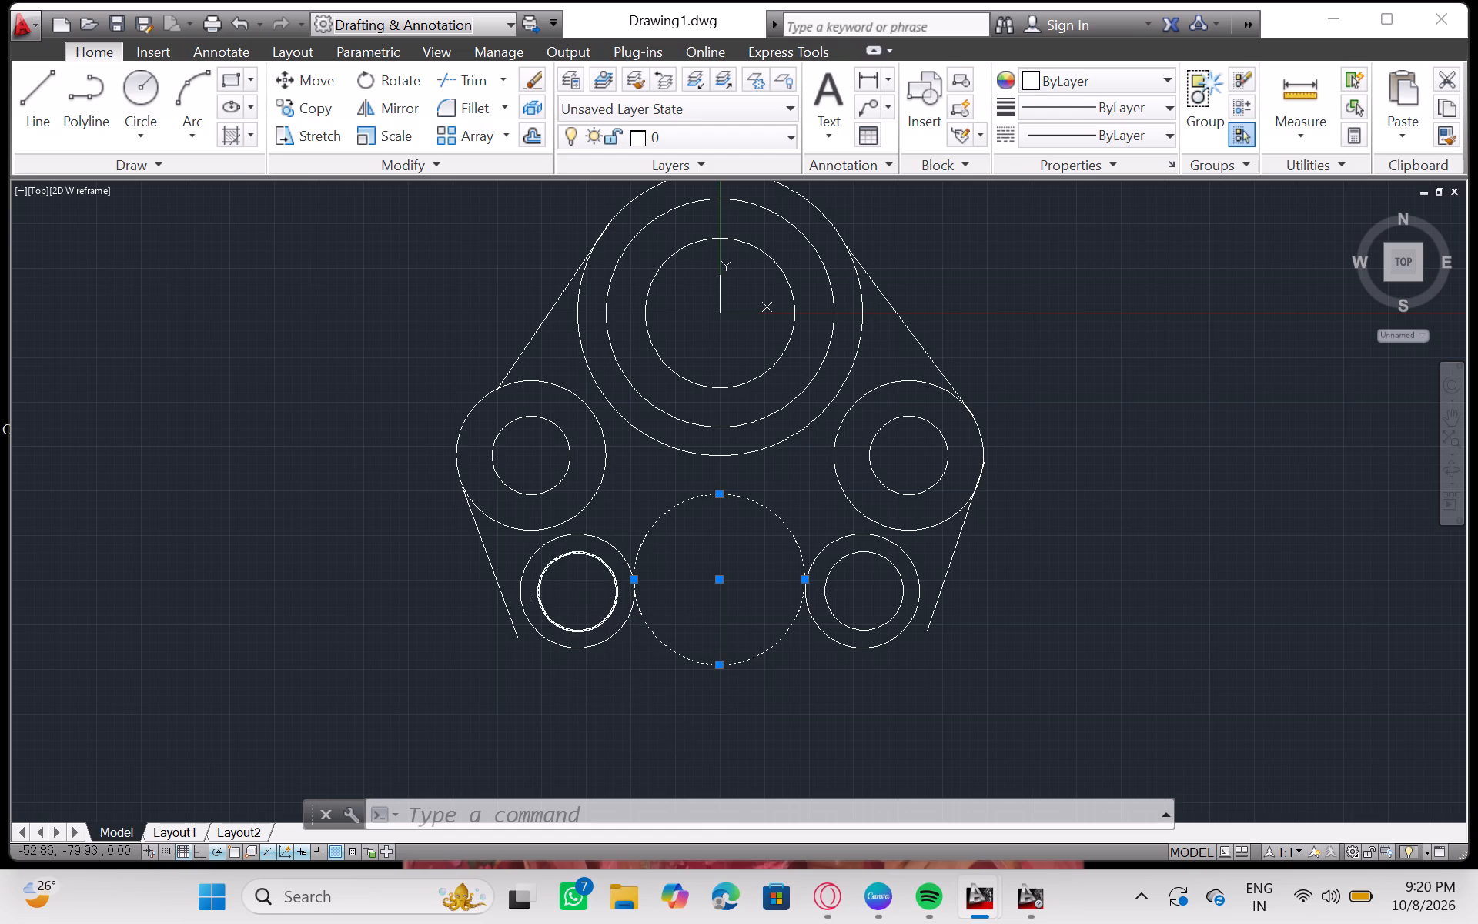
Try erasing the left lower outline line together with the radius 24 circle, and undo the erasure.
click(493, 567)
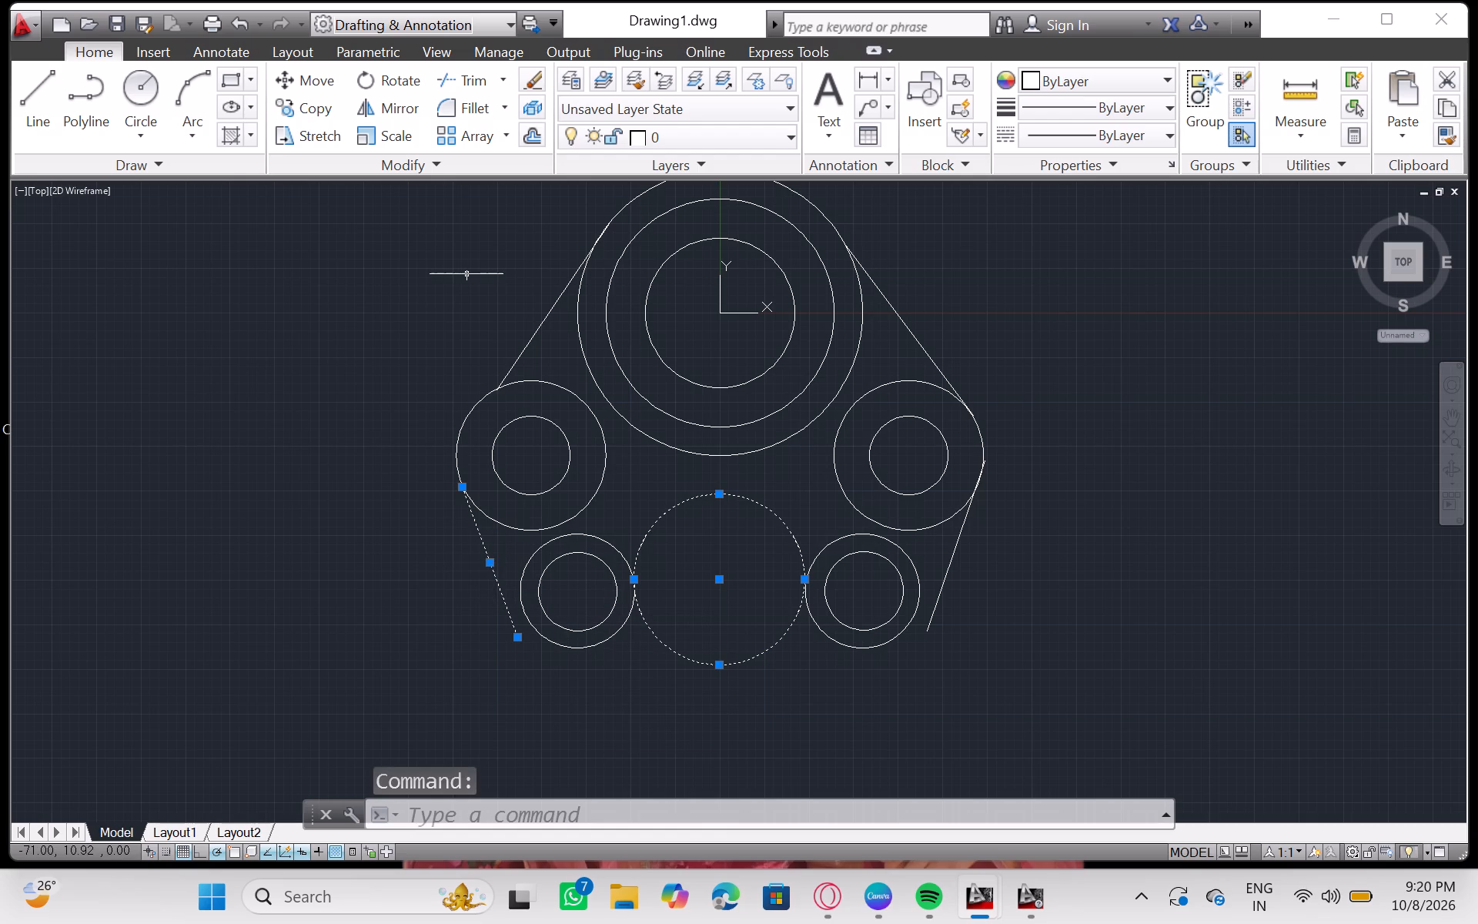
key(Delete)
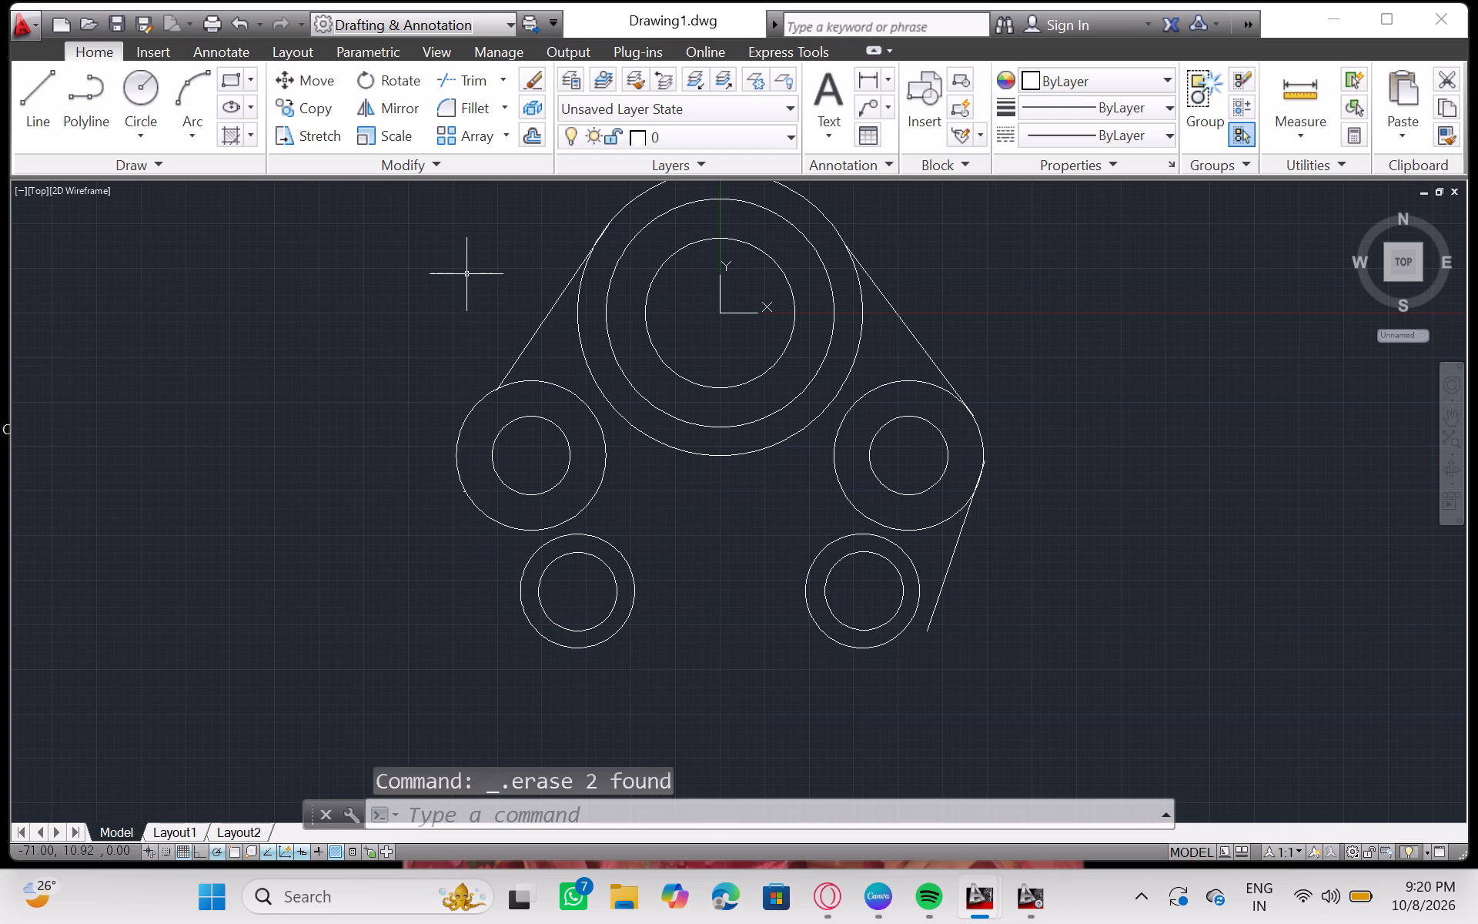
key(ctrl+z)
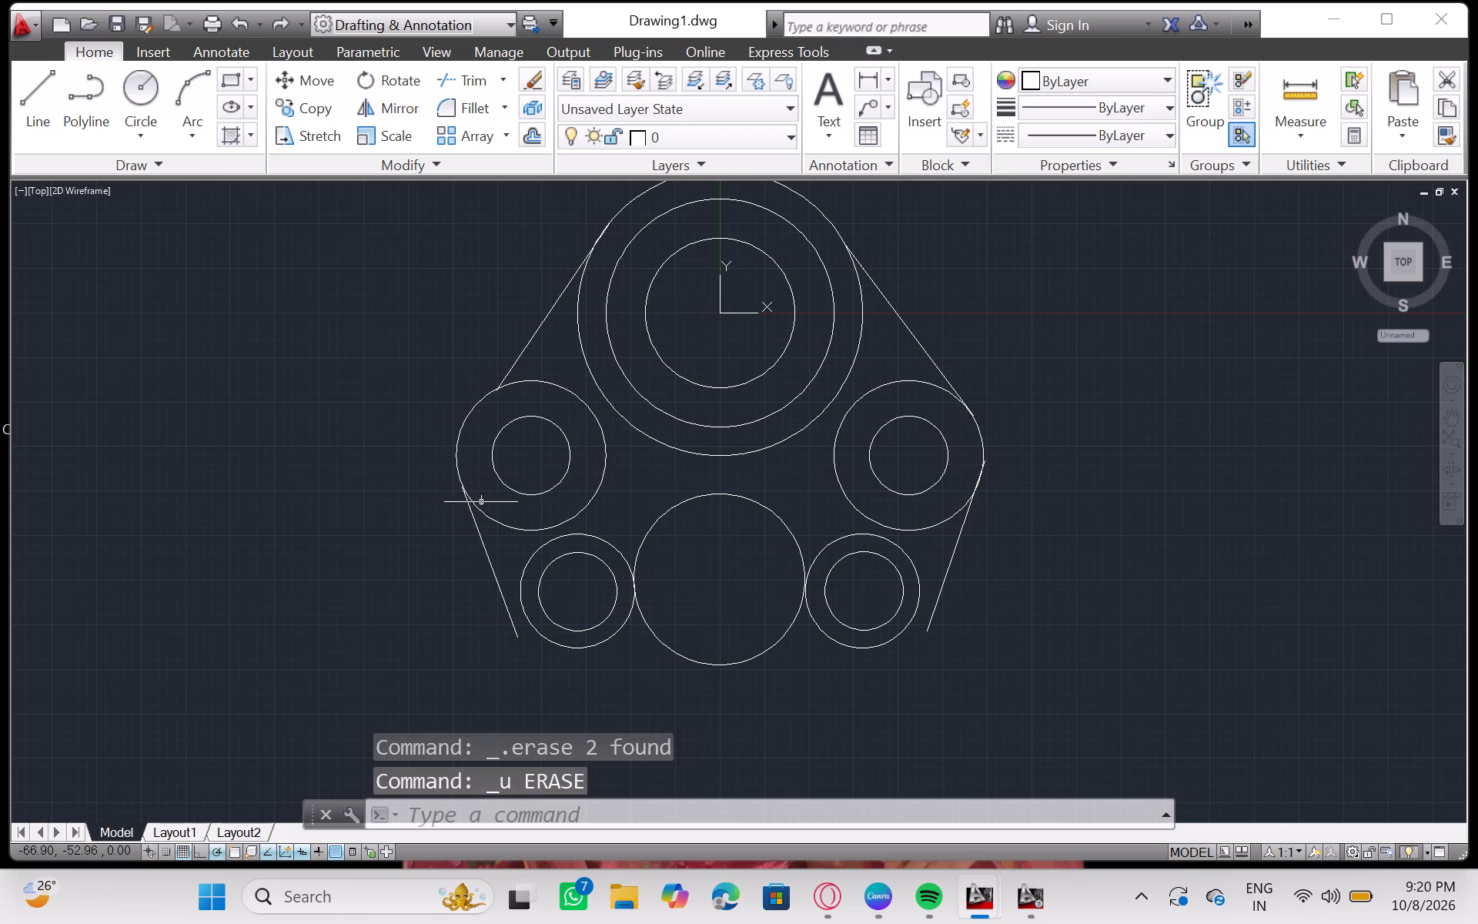
Erase the two lower outline lines running down from the left and right upper small bosses.
click(481, 542)
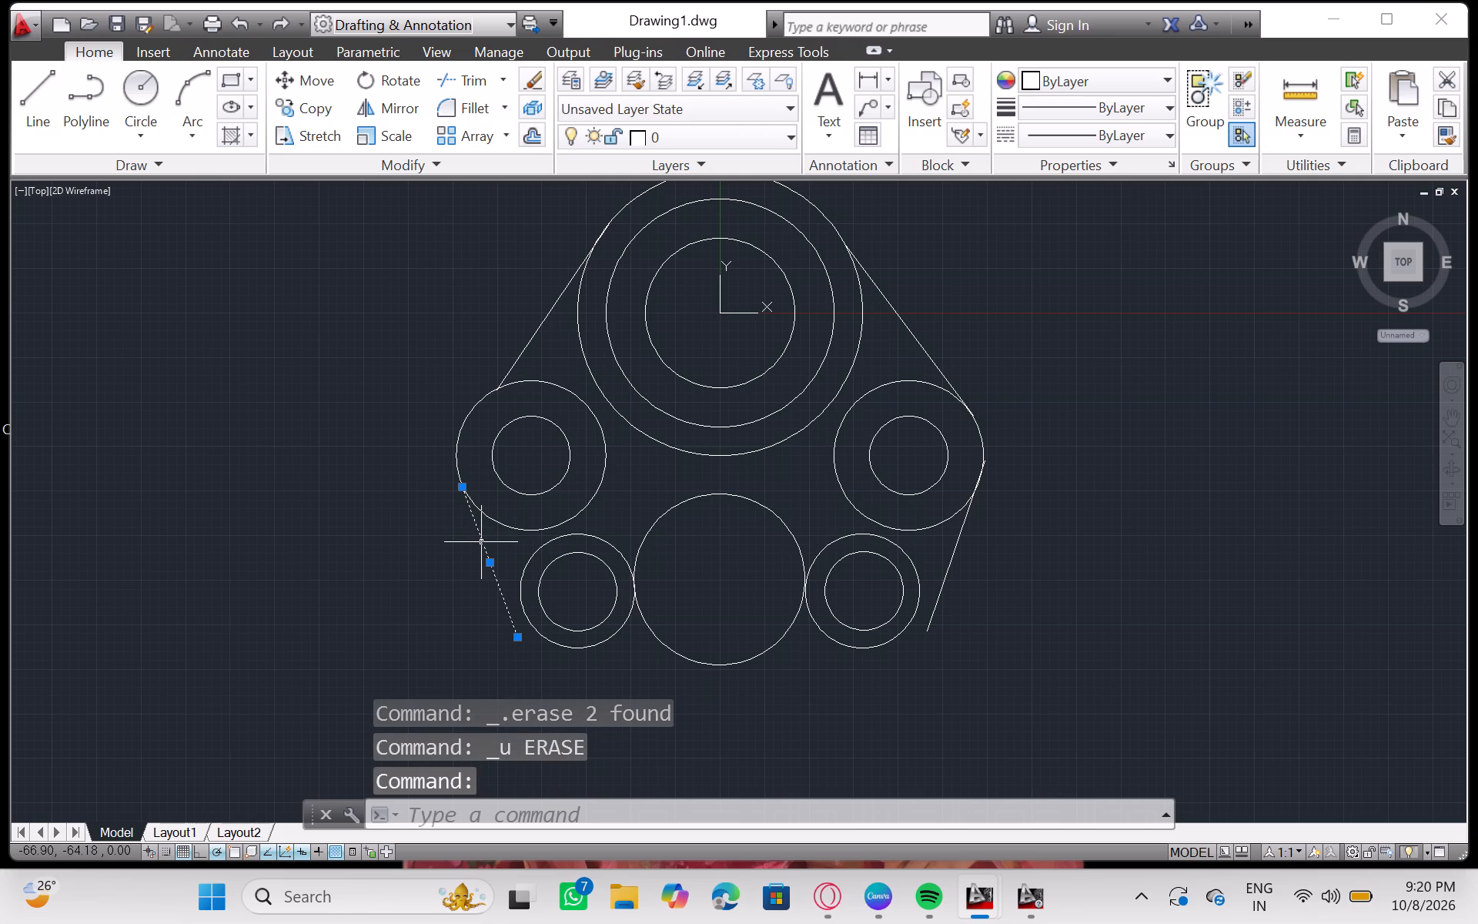
key(Delete)
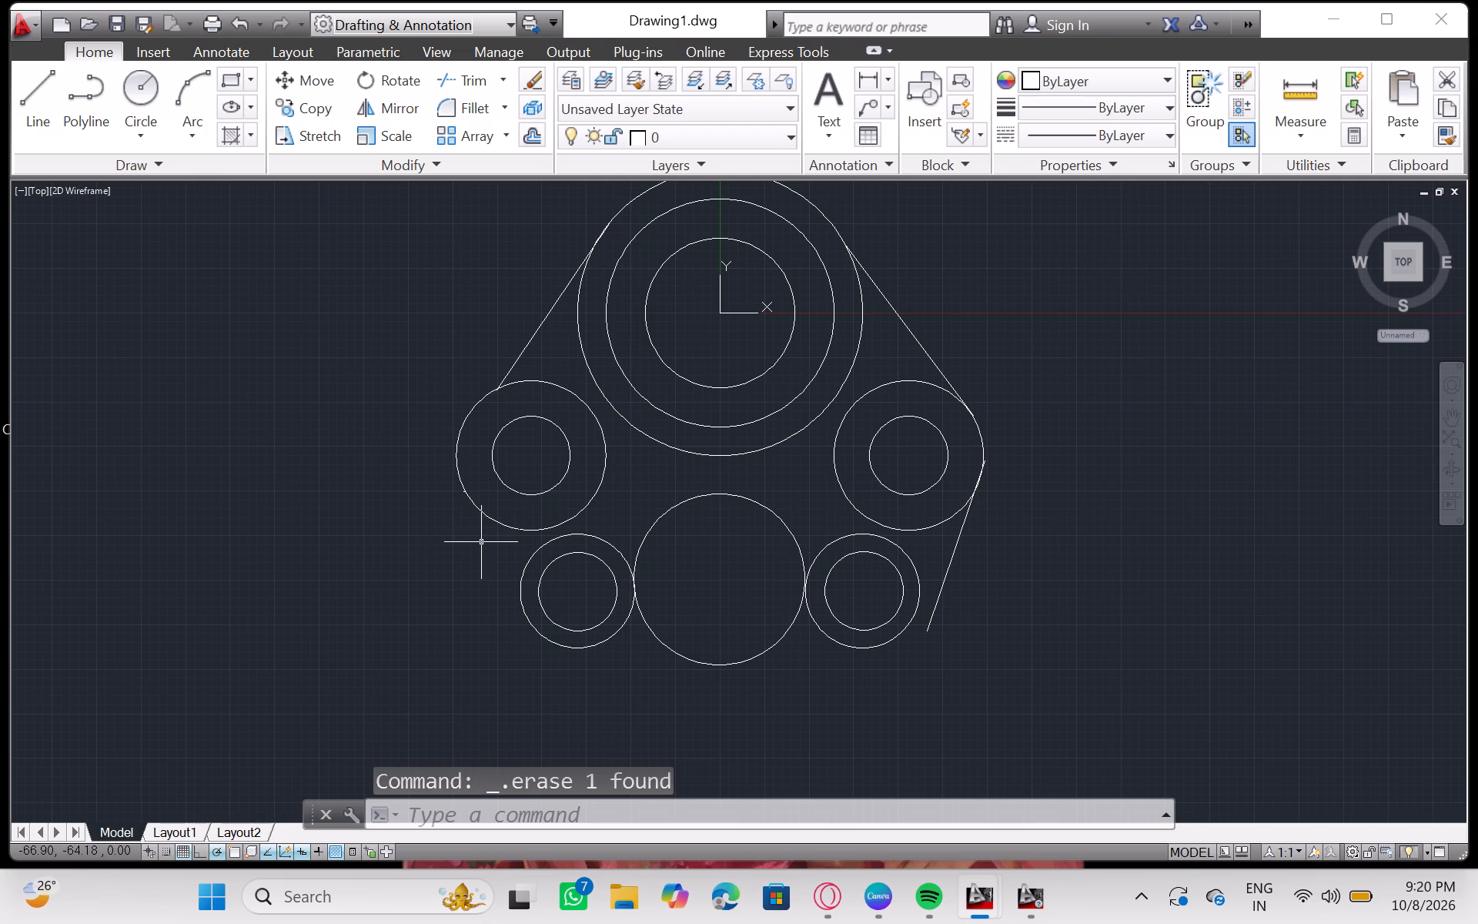
click(955, 551)
key(Delete)
Draw a line about 38.5 long from the upper-left small boss's outer circle to the lower-left boss's outer circle.
key(l)
key(Return)
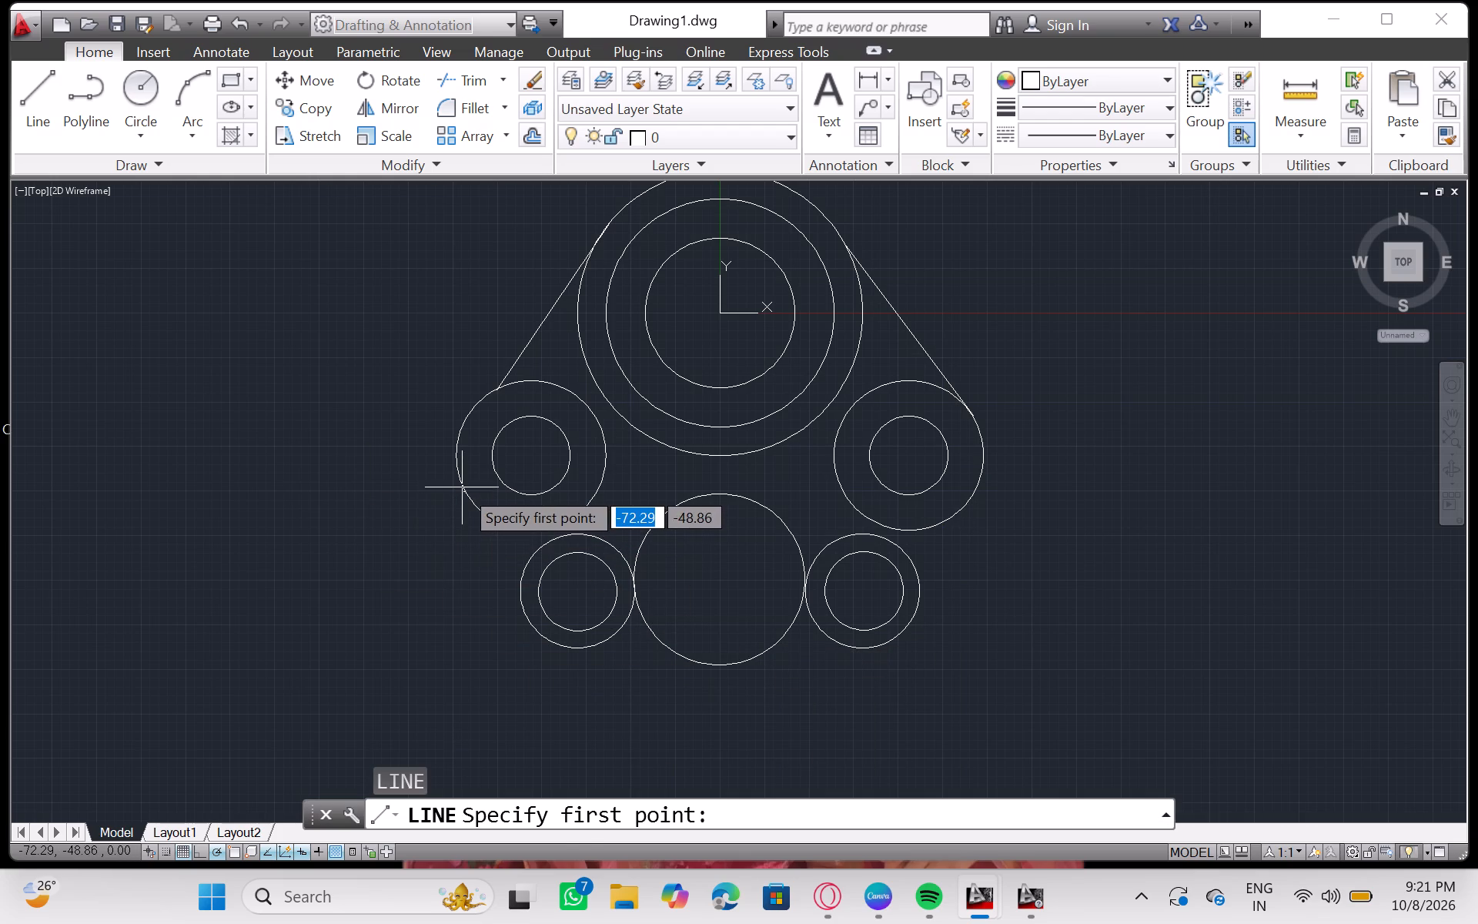
drag(462, 487, 513, 564)
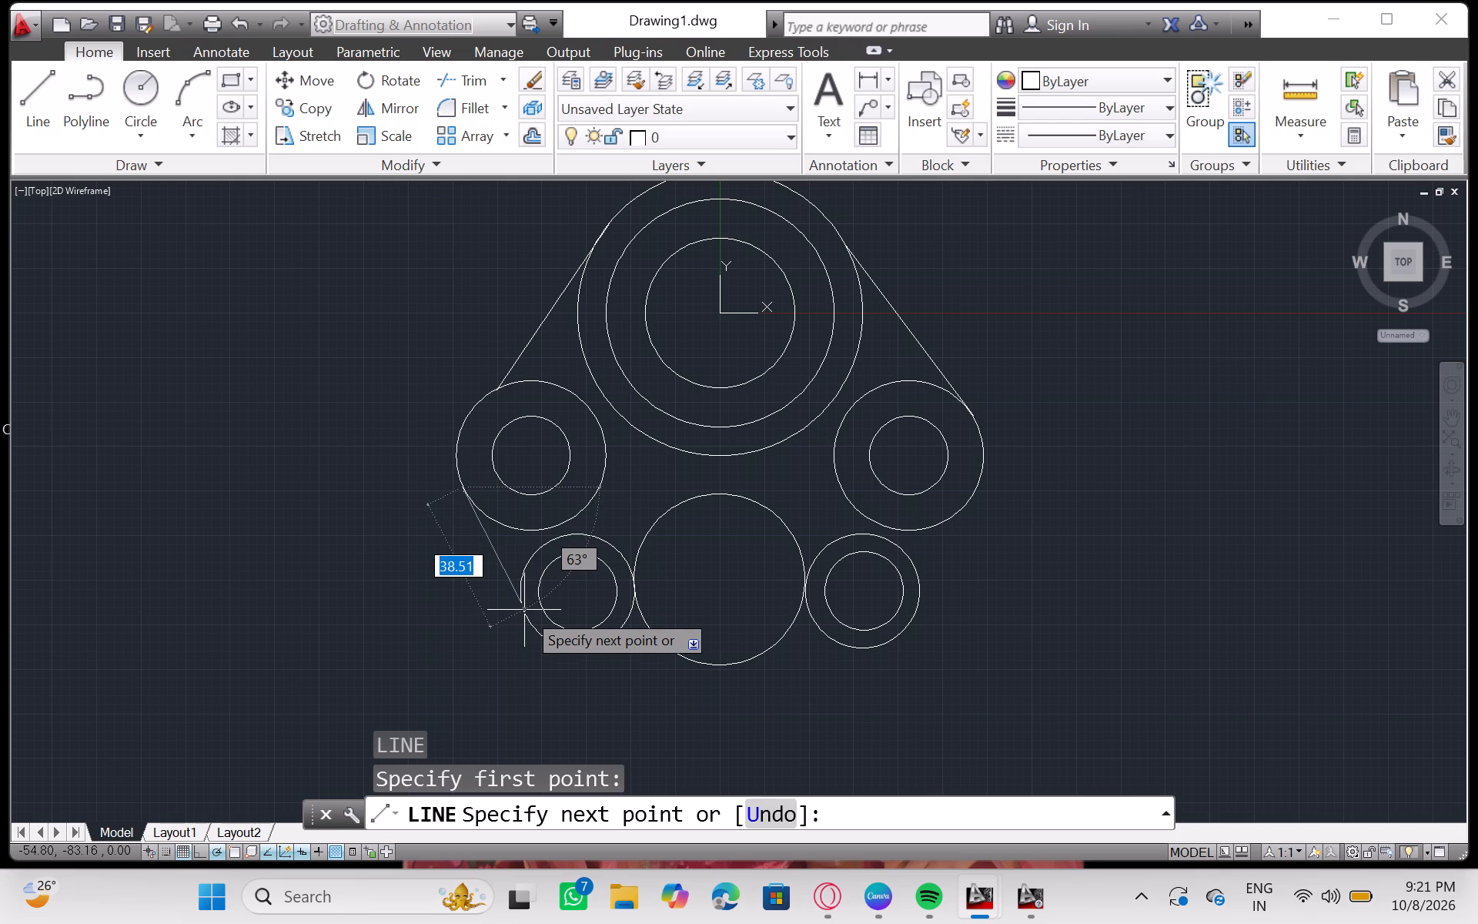
click(524, 610)
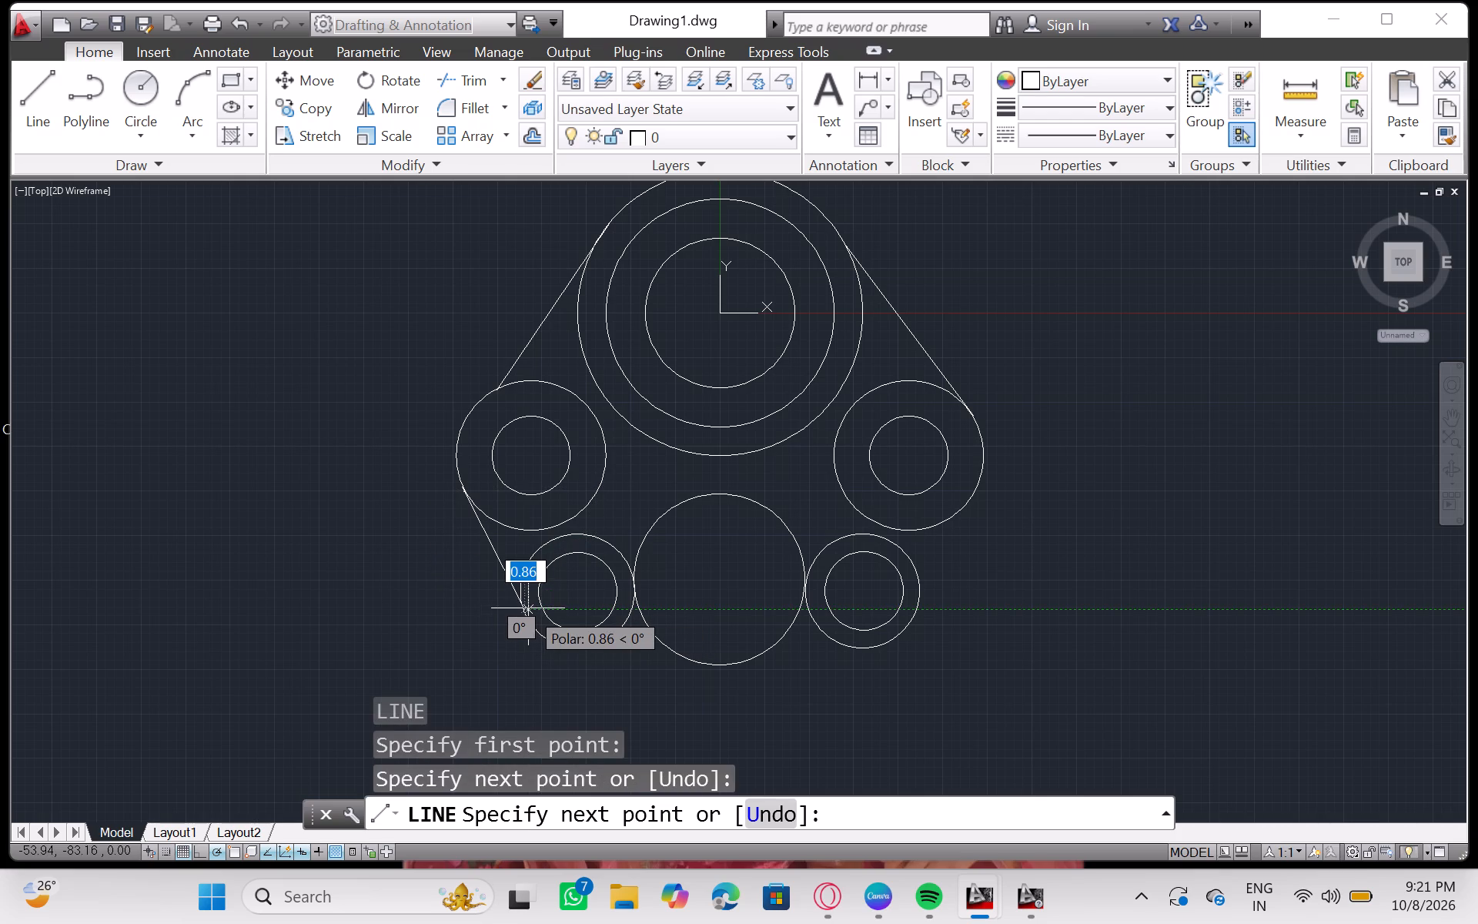
key(Return)
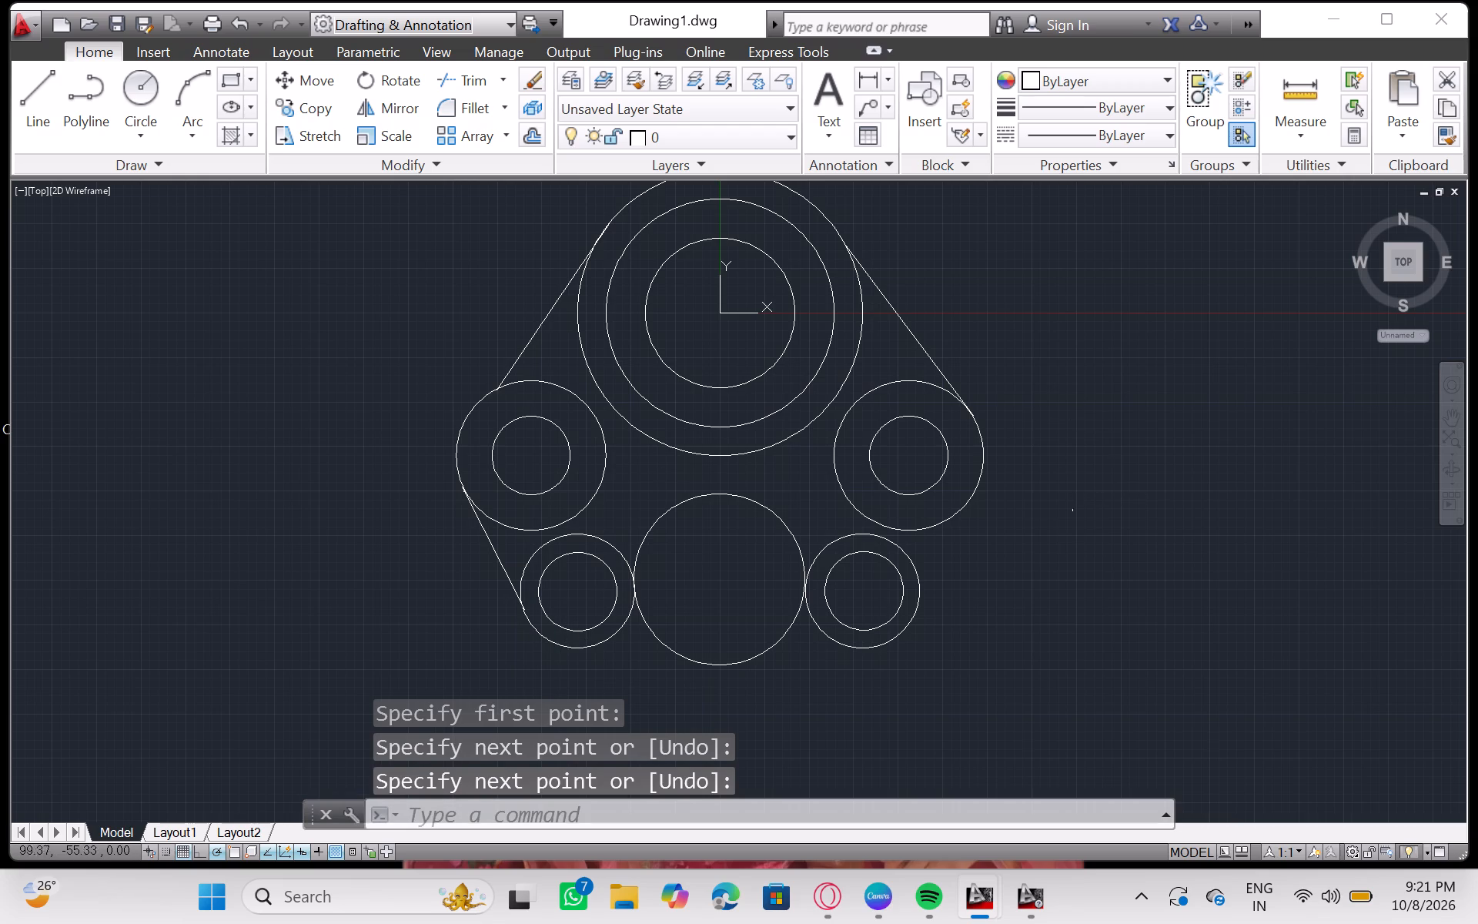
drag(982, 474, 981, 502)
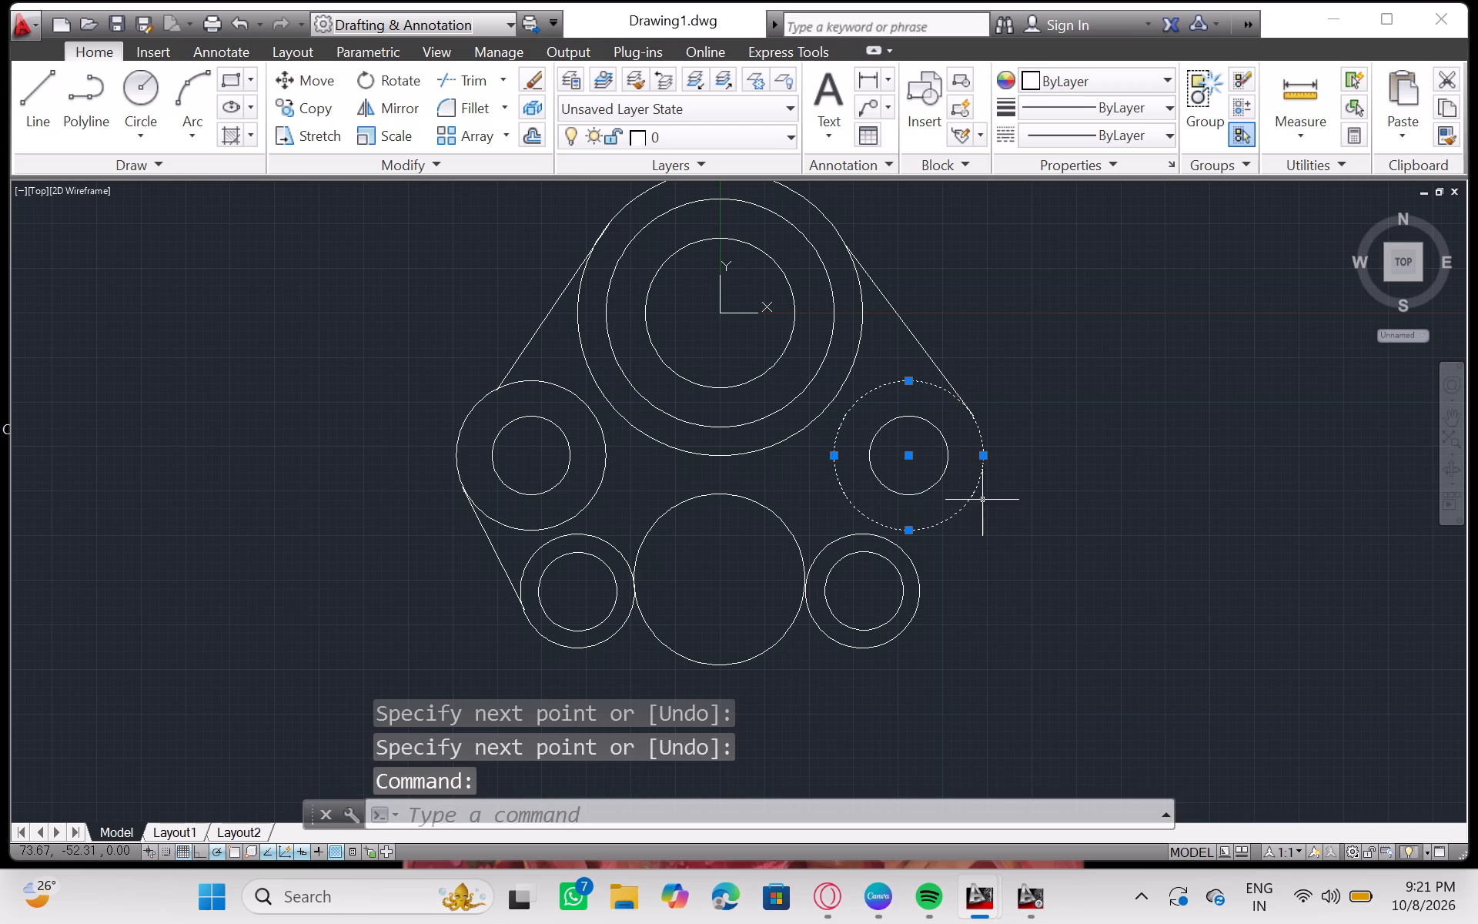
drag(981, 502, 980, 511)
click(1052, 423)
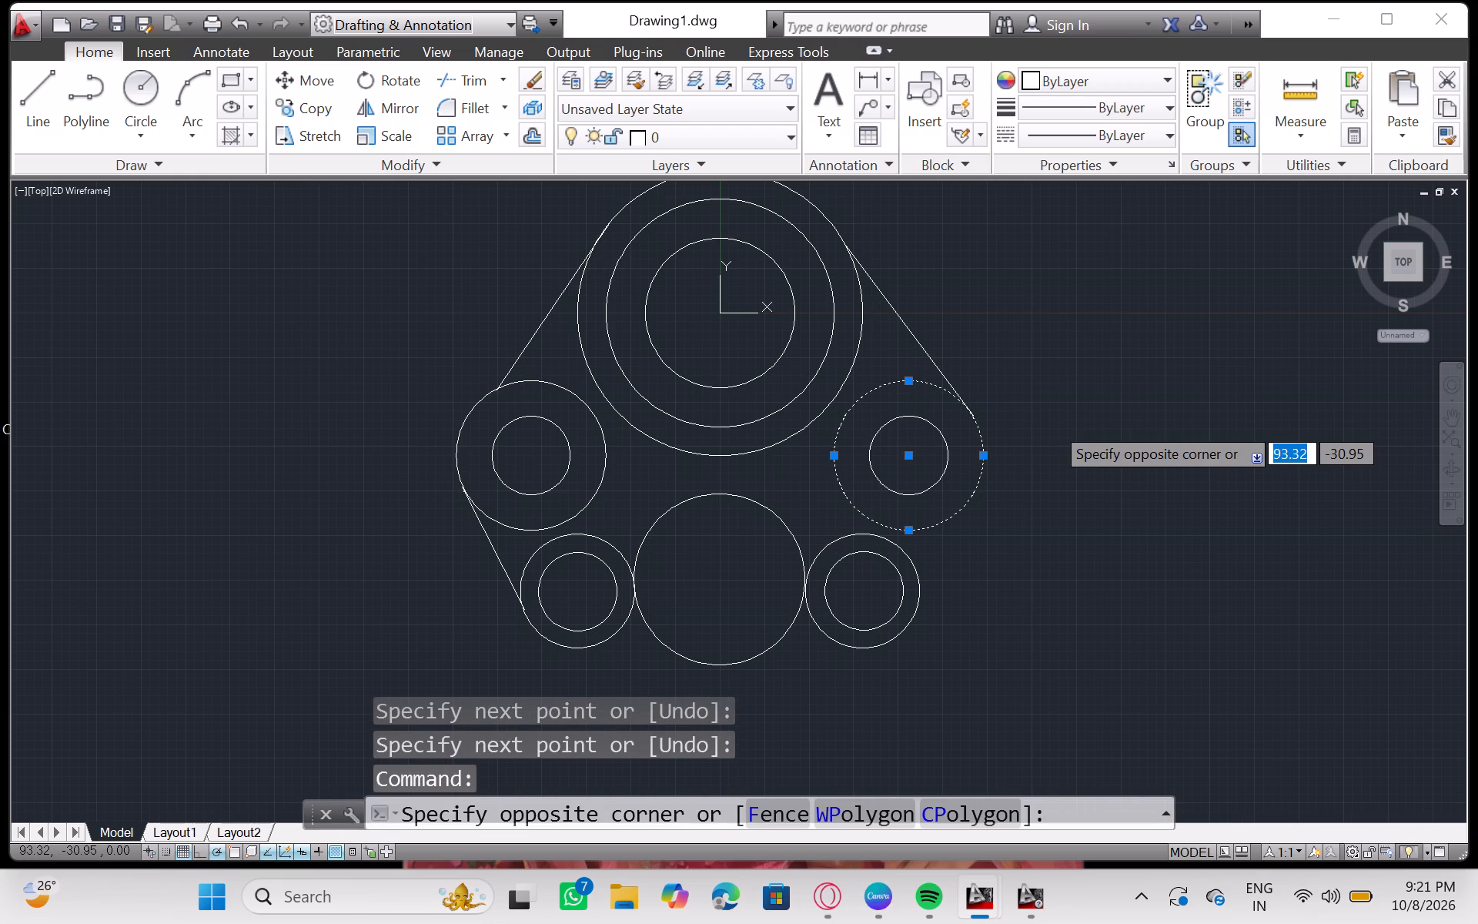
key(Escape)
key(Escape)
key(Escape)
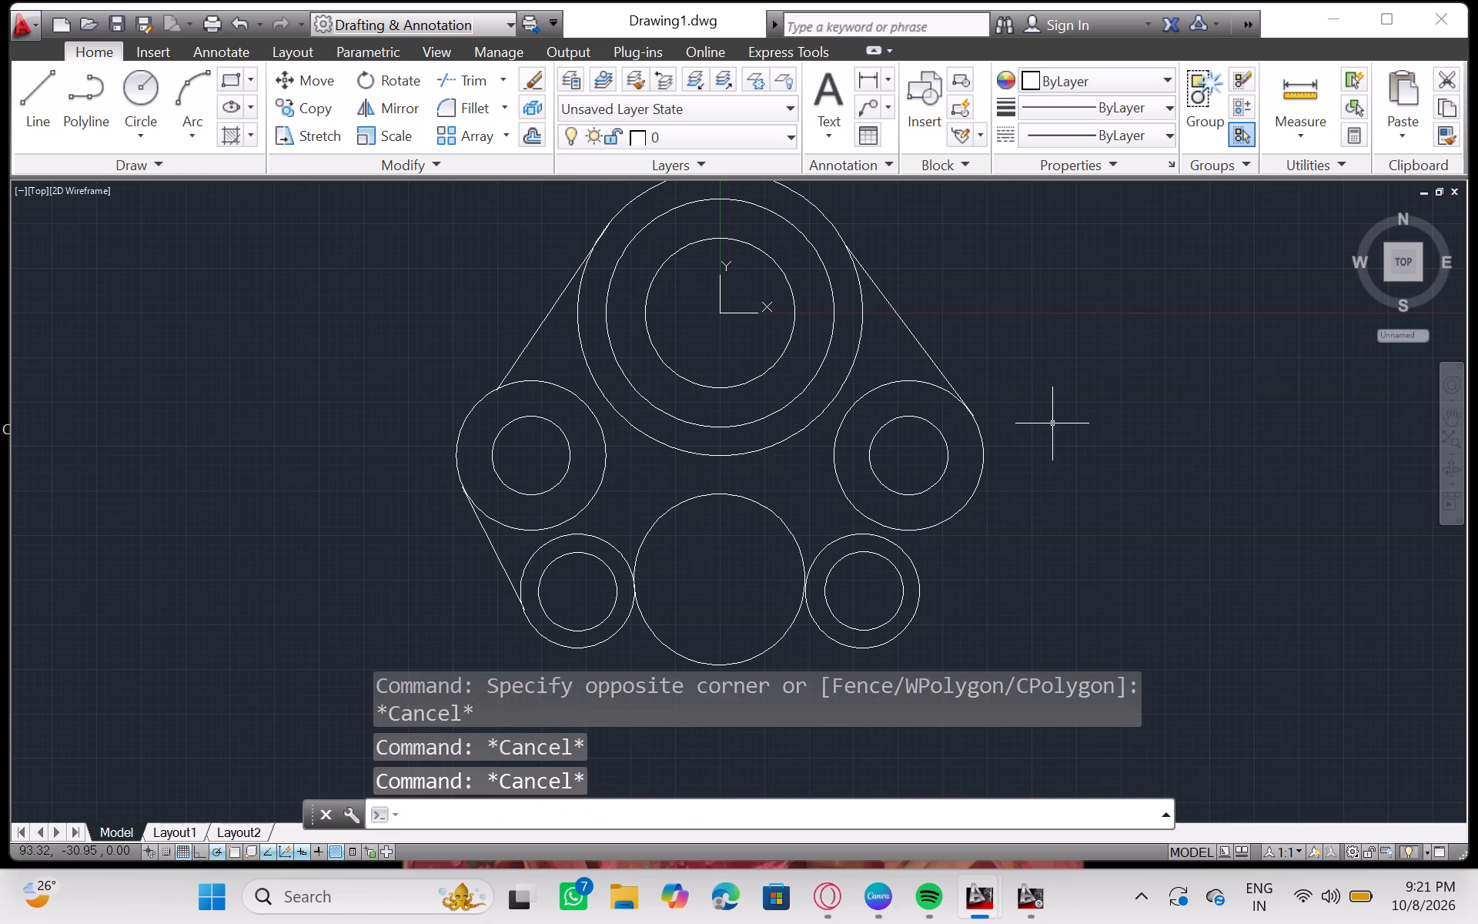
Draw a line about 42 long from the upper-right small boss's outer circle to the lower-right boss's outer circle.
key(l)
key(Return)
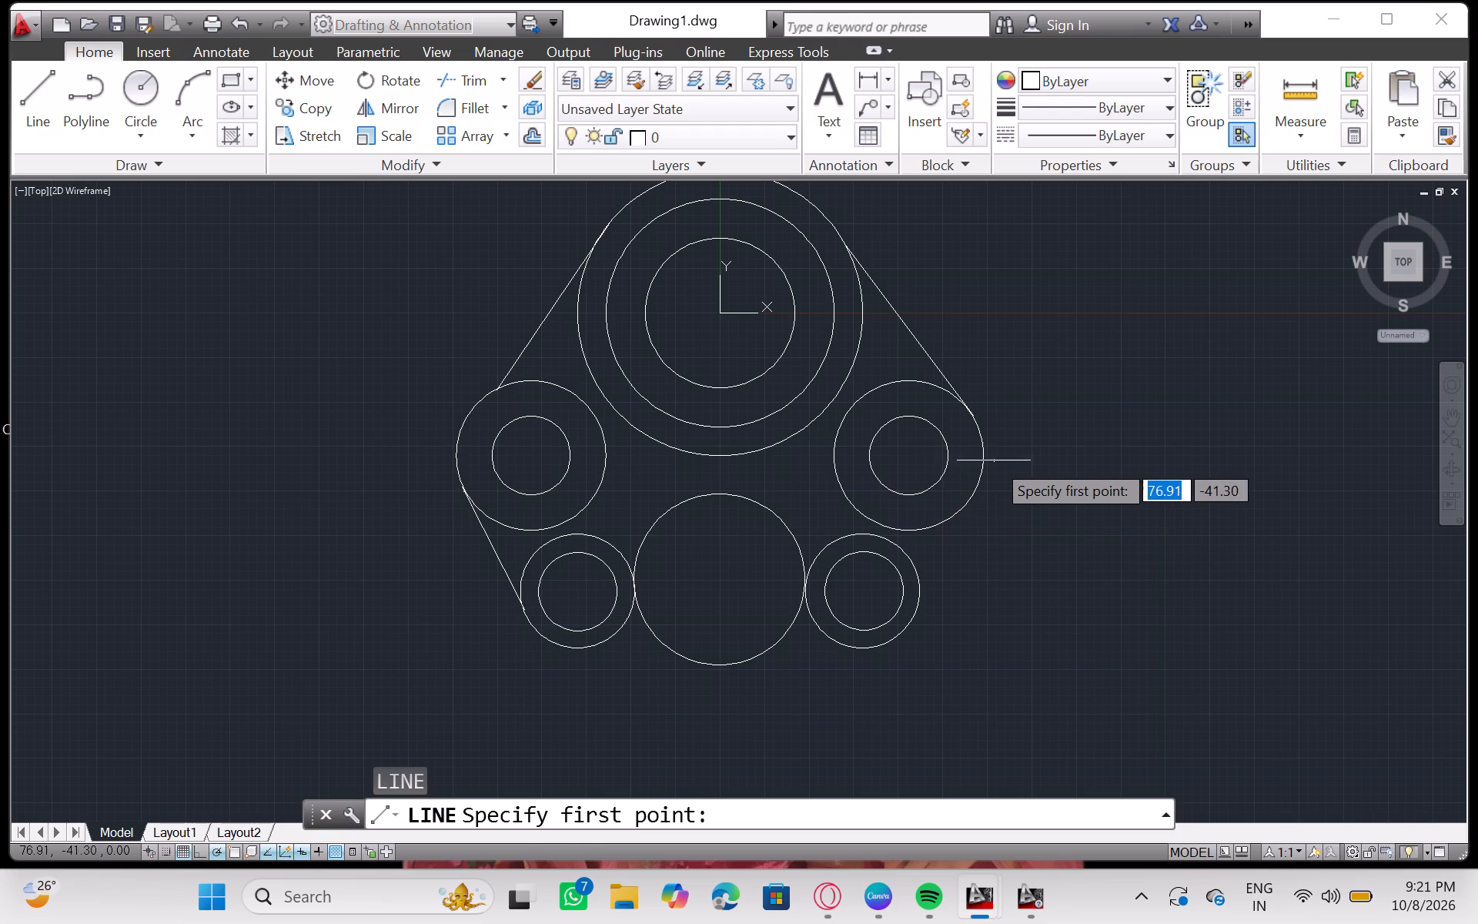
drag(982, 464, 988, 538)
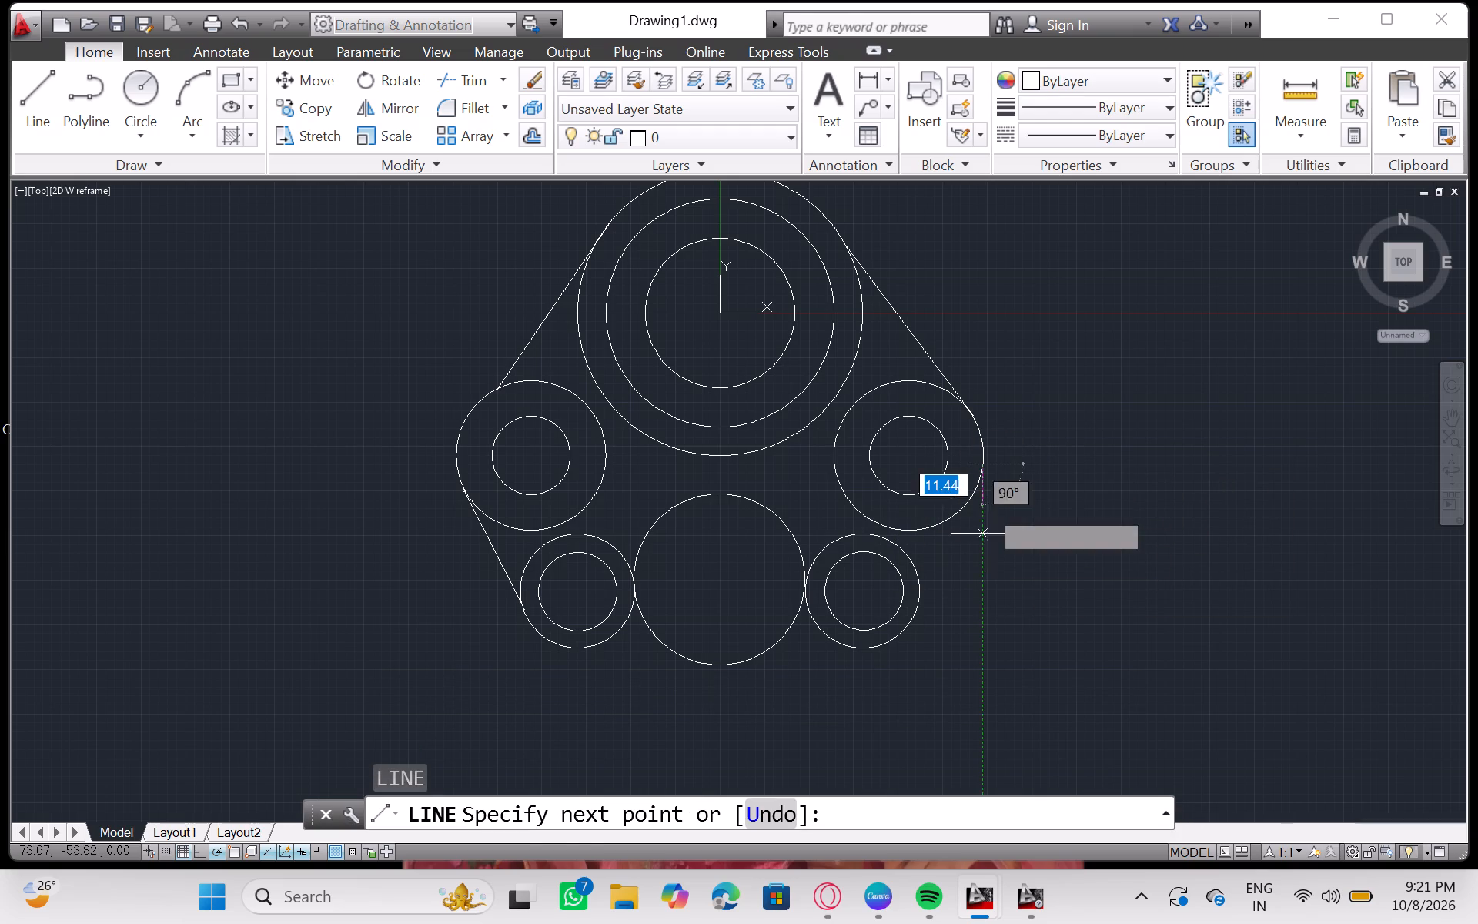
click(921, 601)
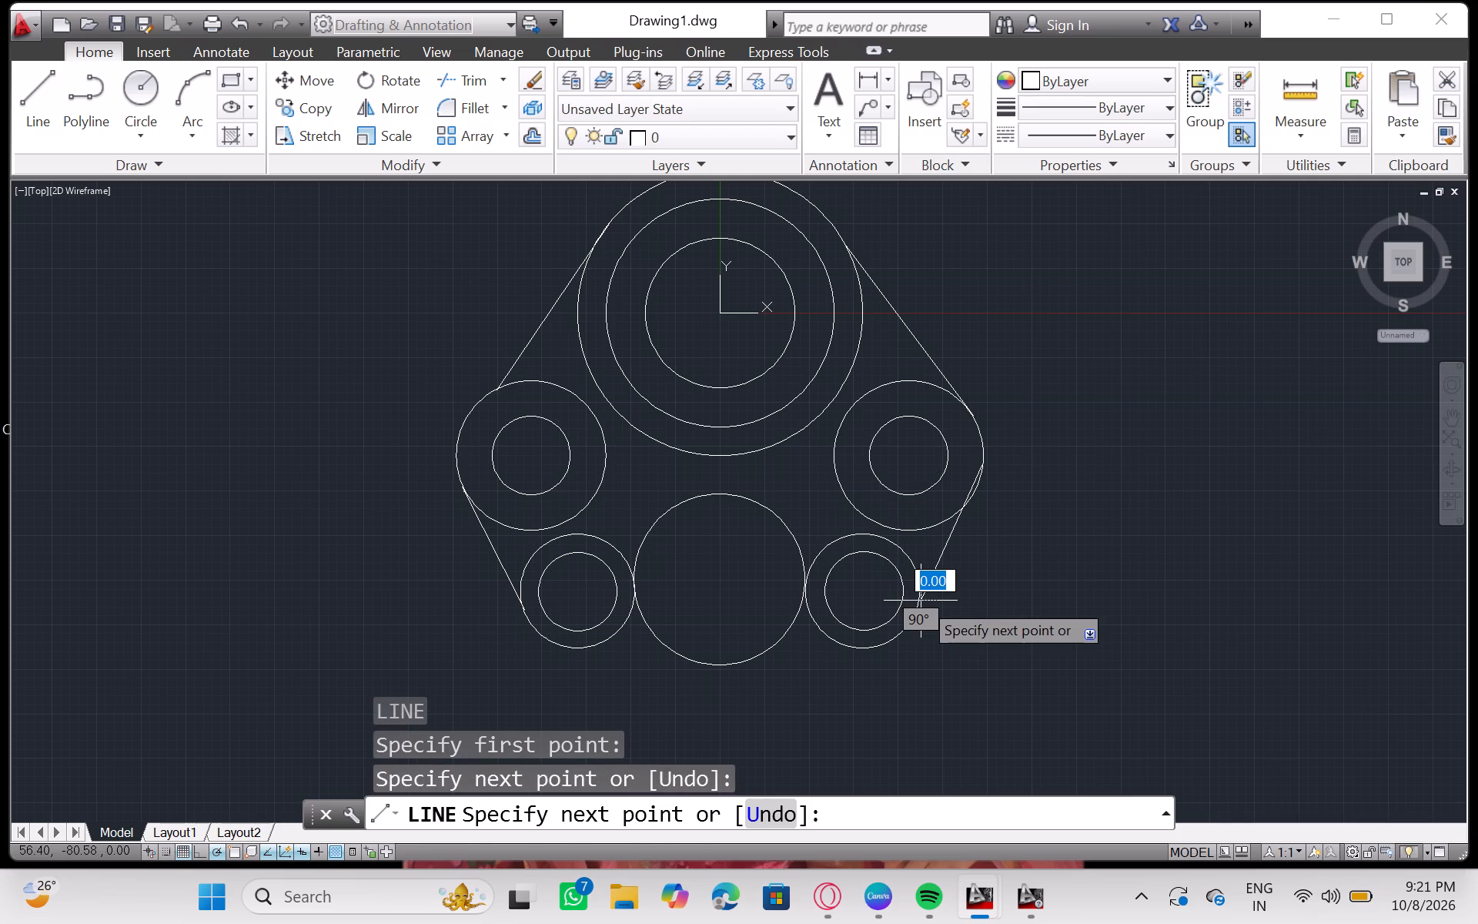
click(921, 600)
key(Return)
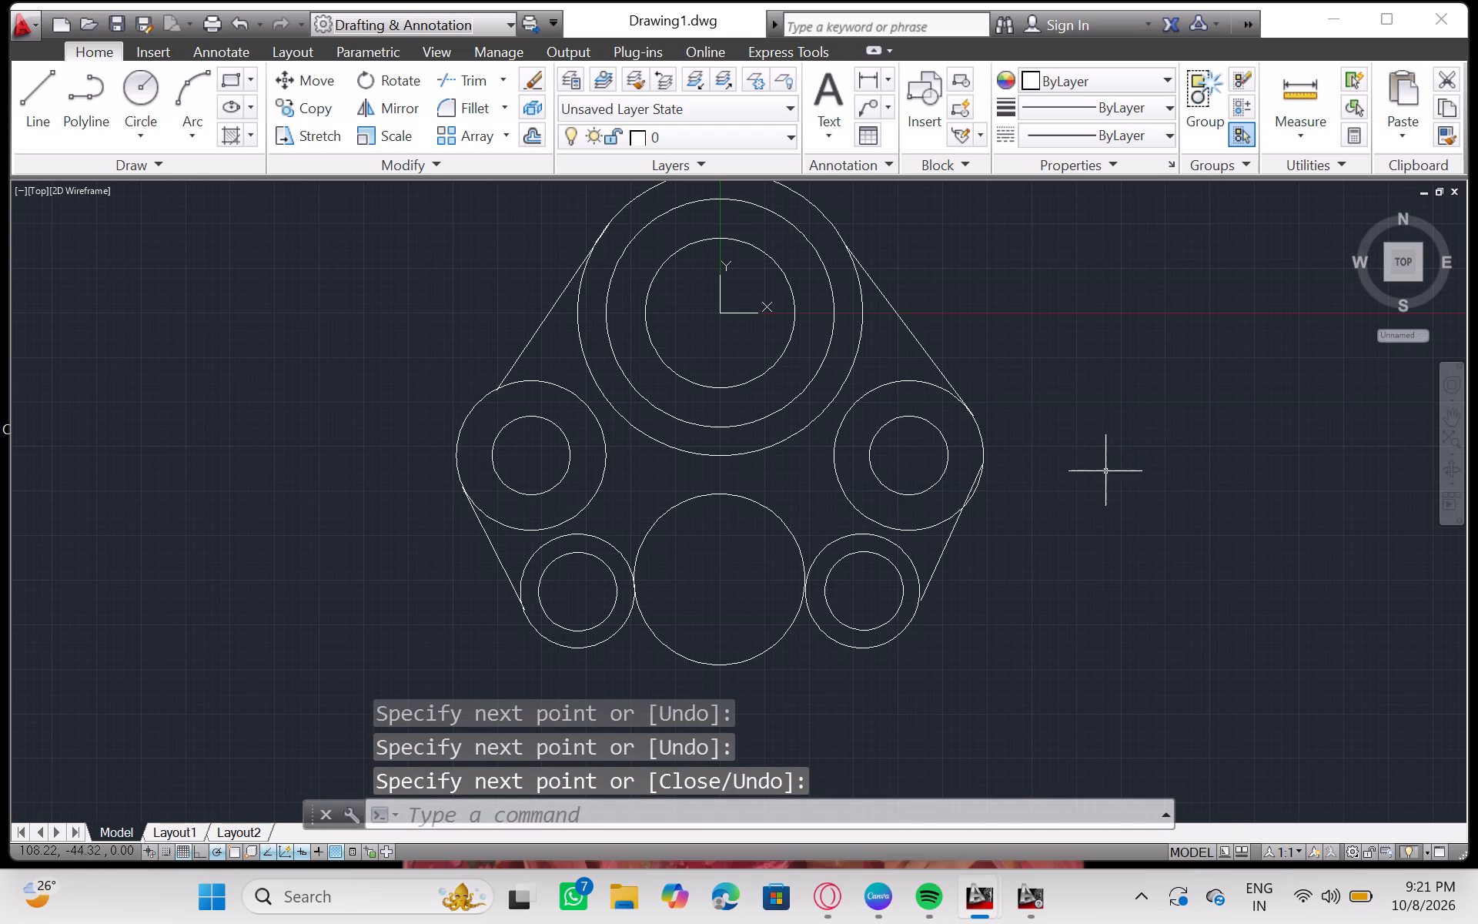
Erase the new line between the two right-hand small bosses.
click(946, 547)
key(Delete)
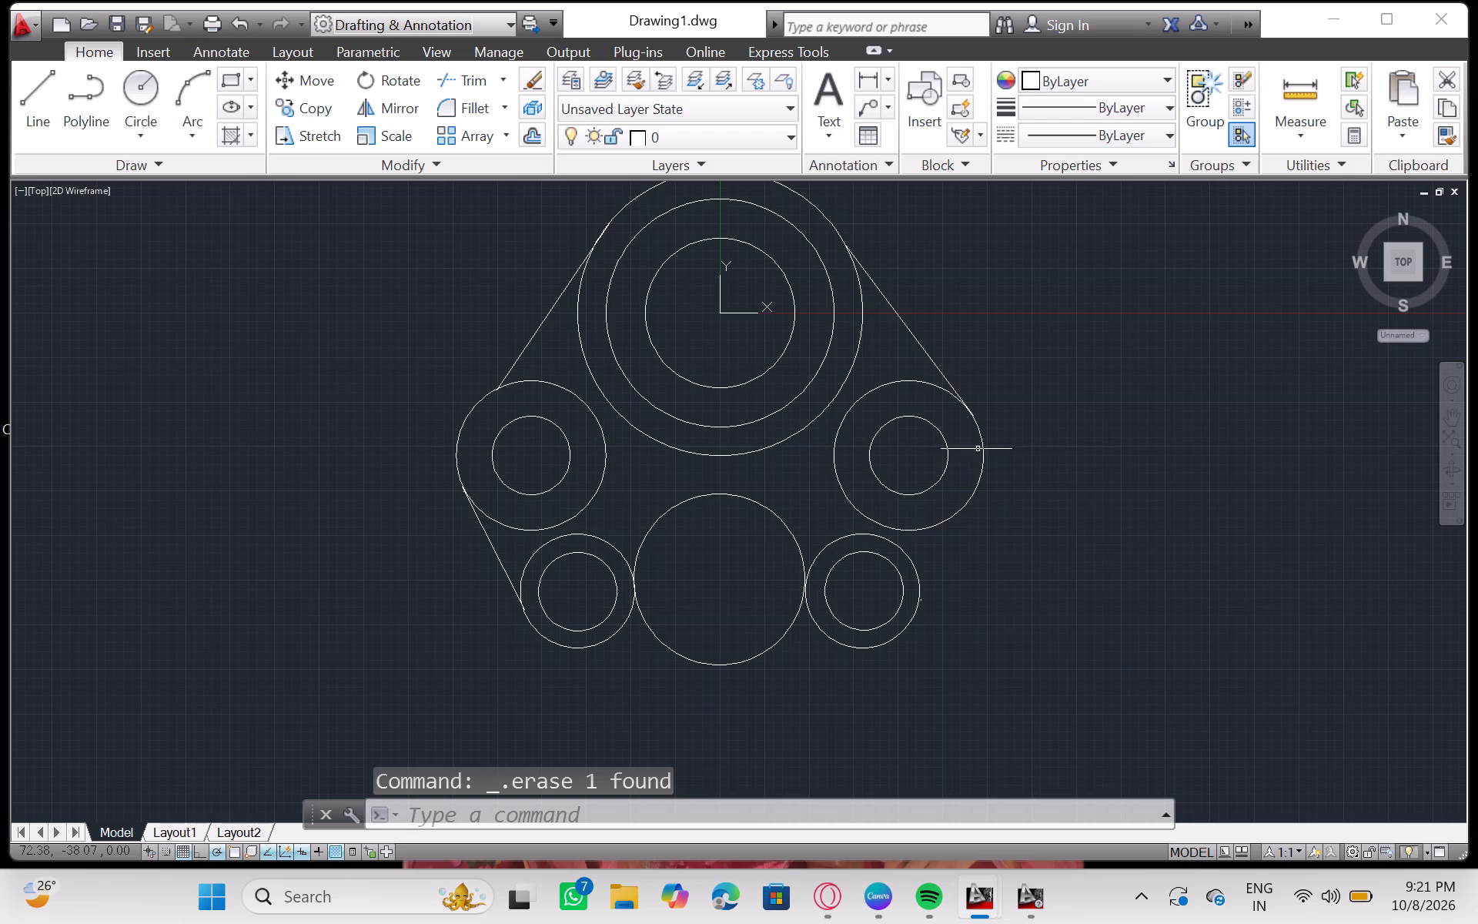
Draw a line about 38.8 long from the upper-right small boss's outer circle to the lower-right boss's outer circle.
key(l)
key(Return)
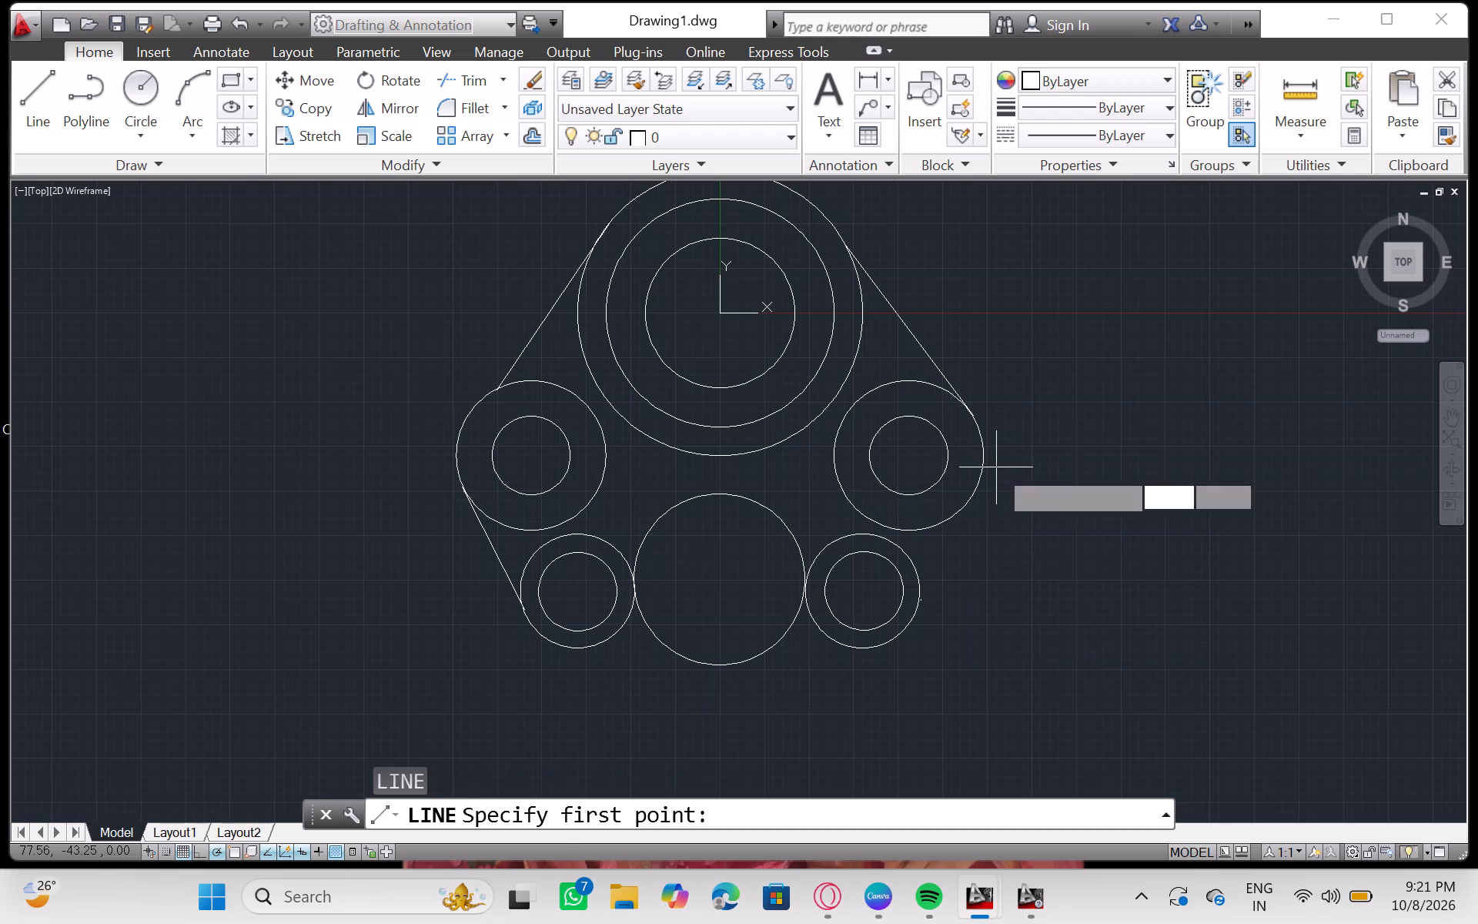
drag(983, 474, 983, 497)
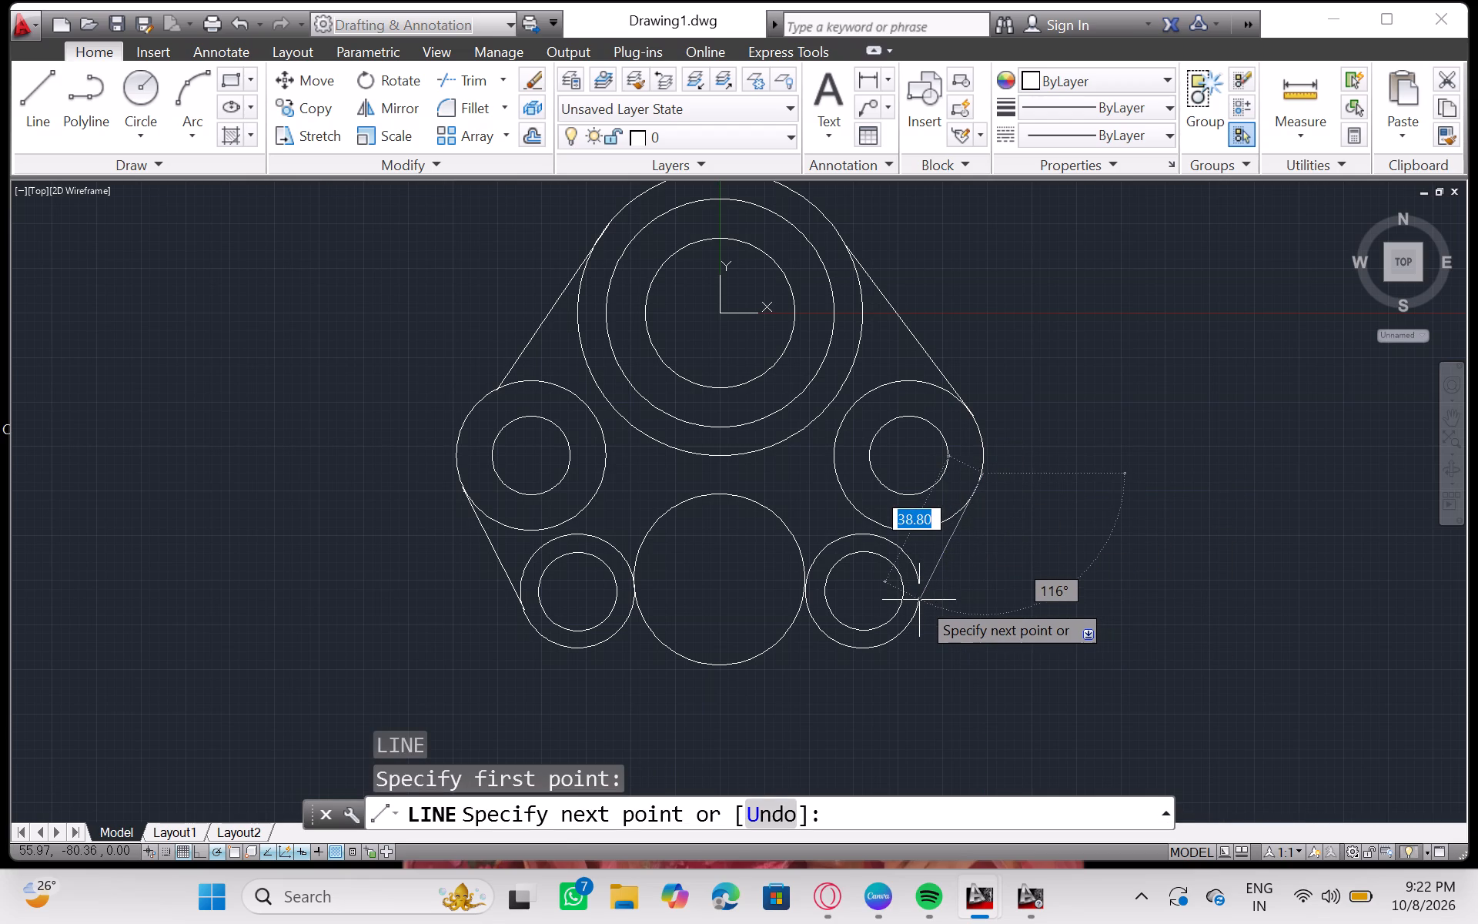
click(919, 600)
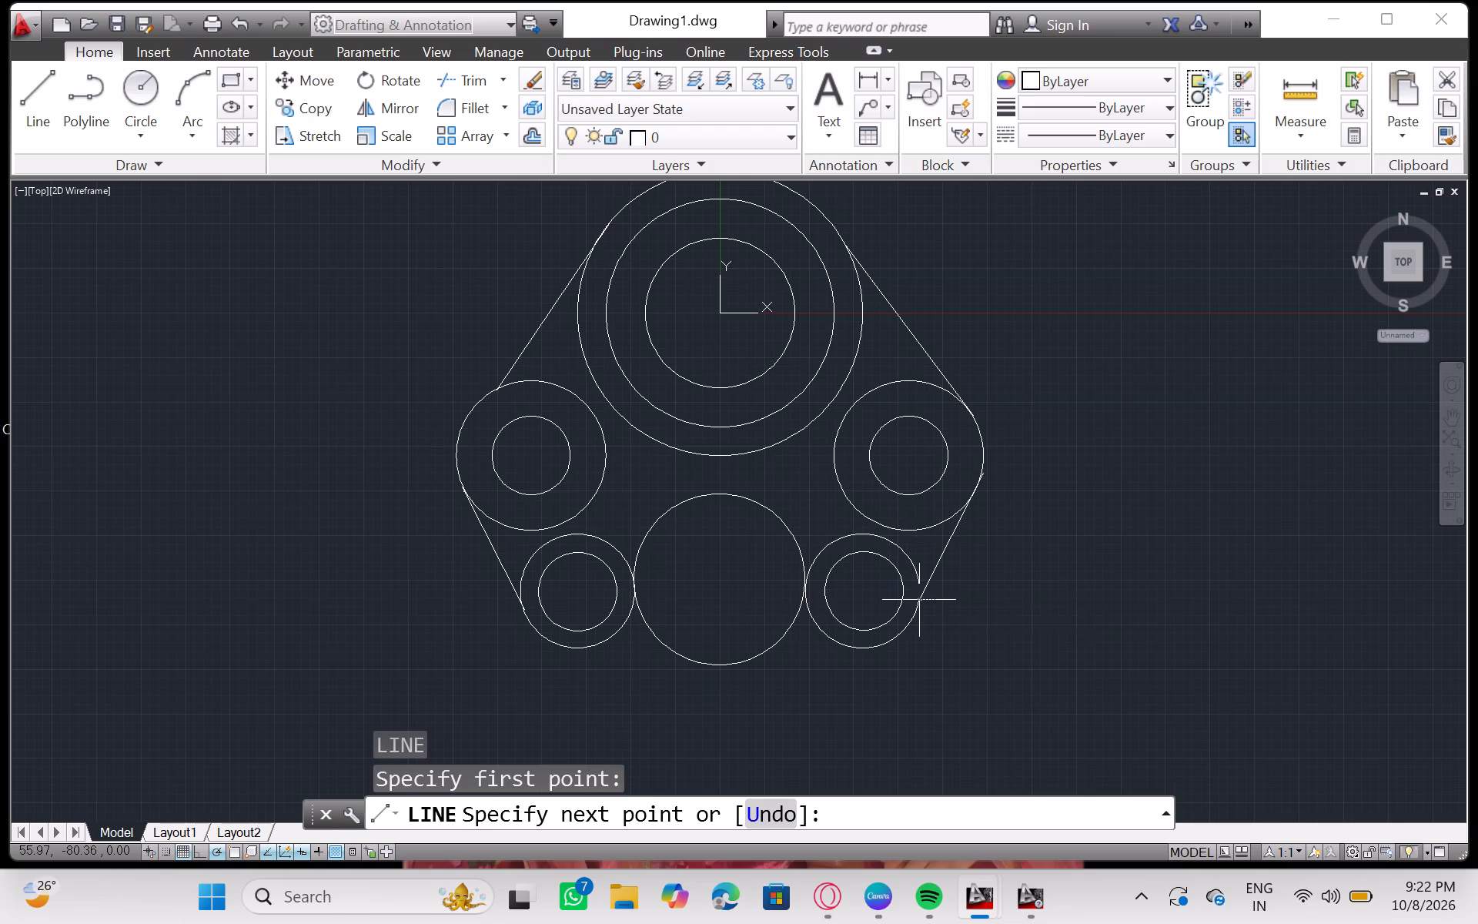
key(Return)
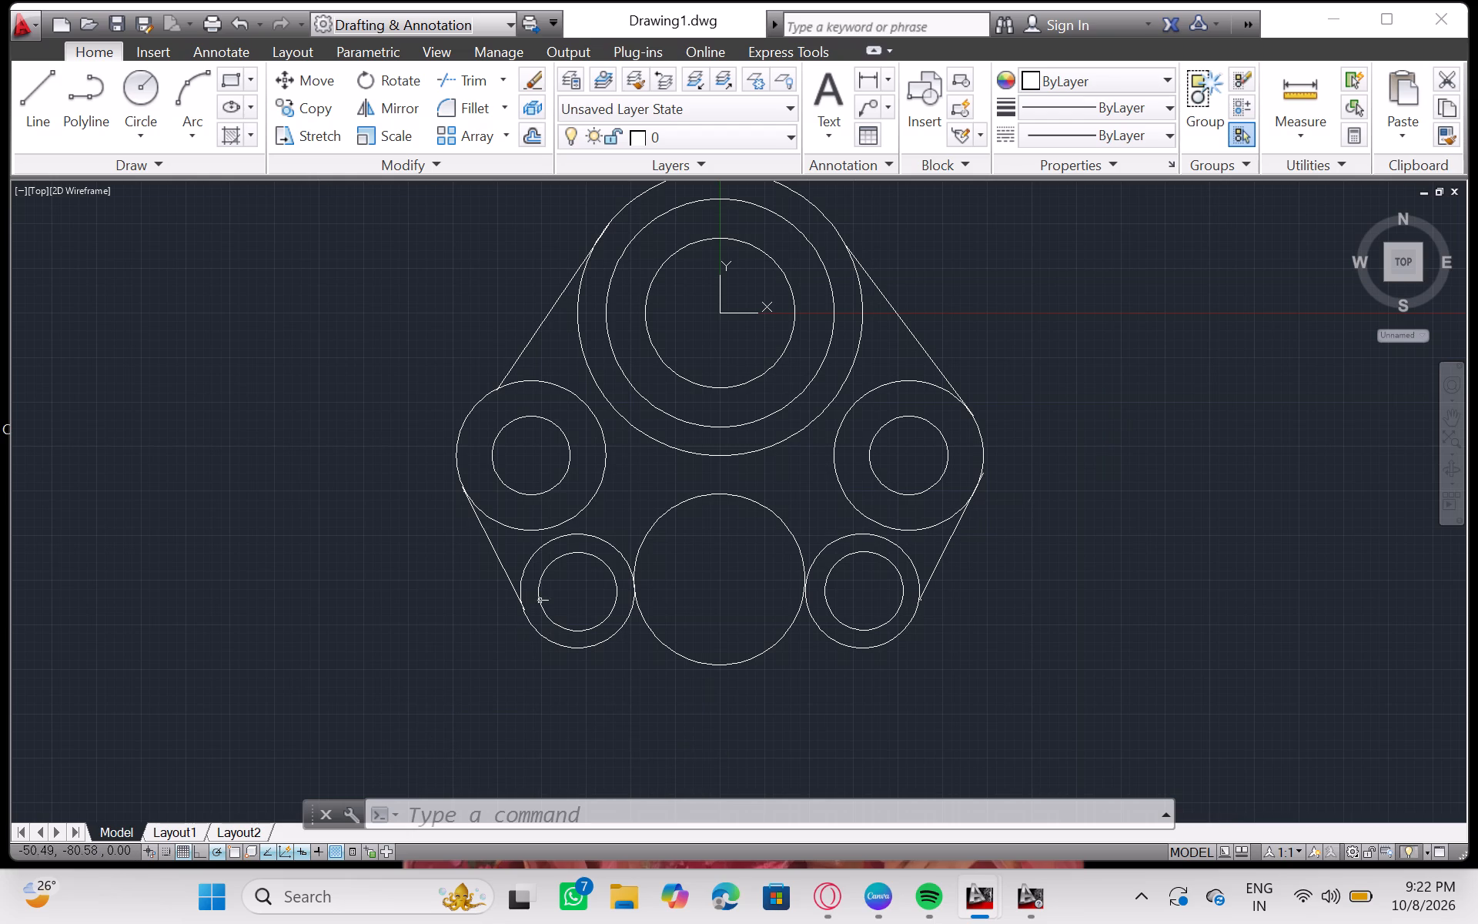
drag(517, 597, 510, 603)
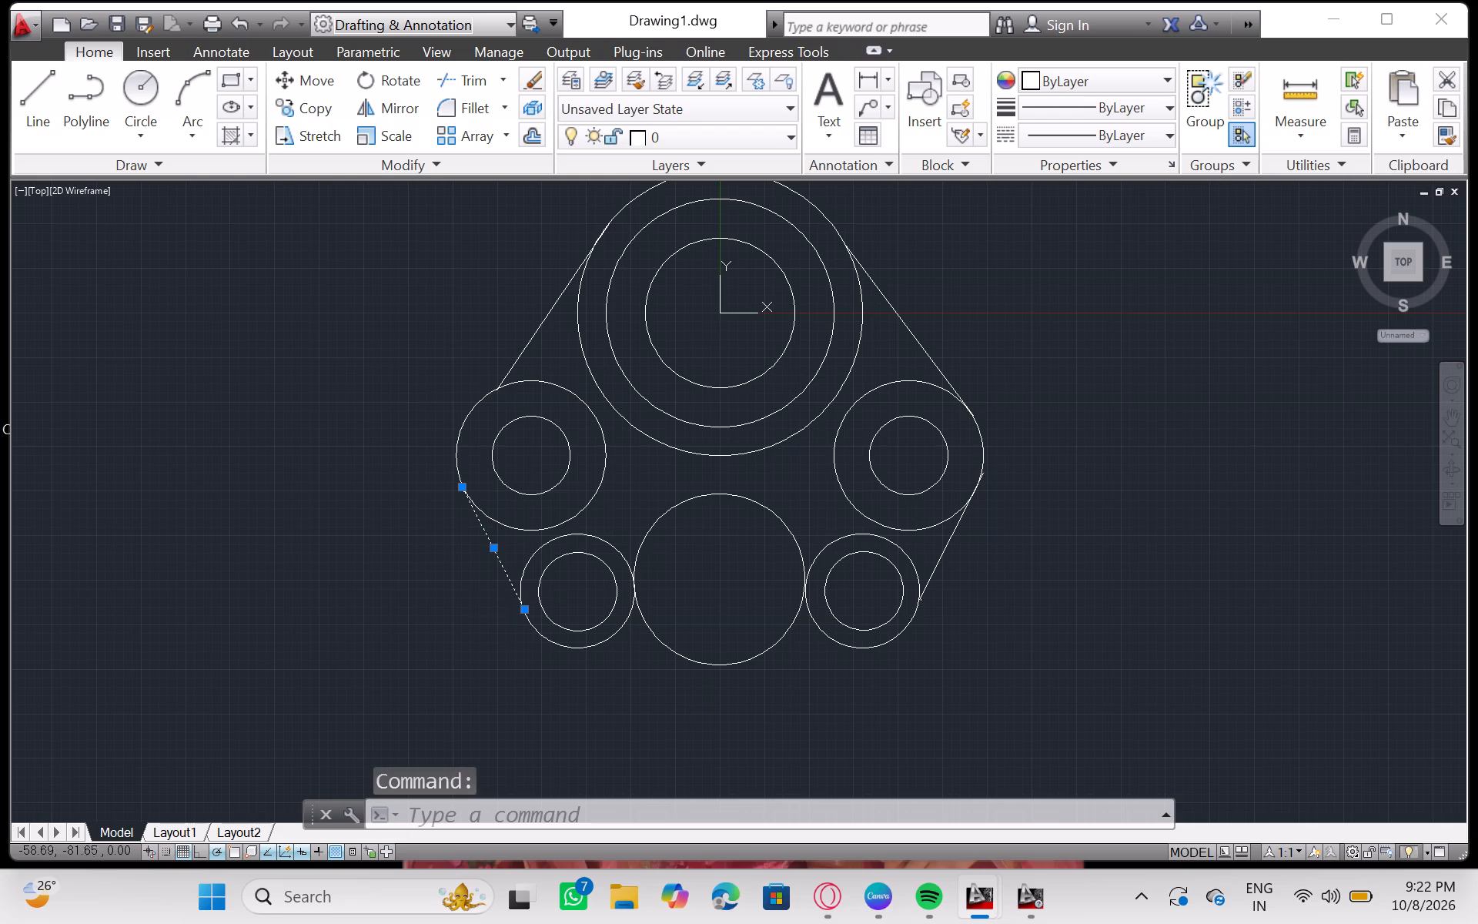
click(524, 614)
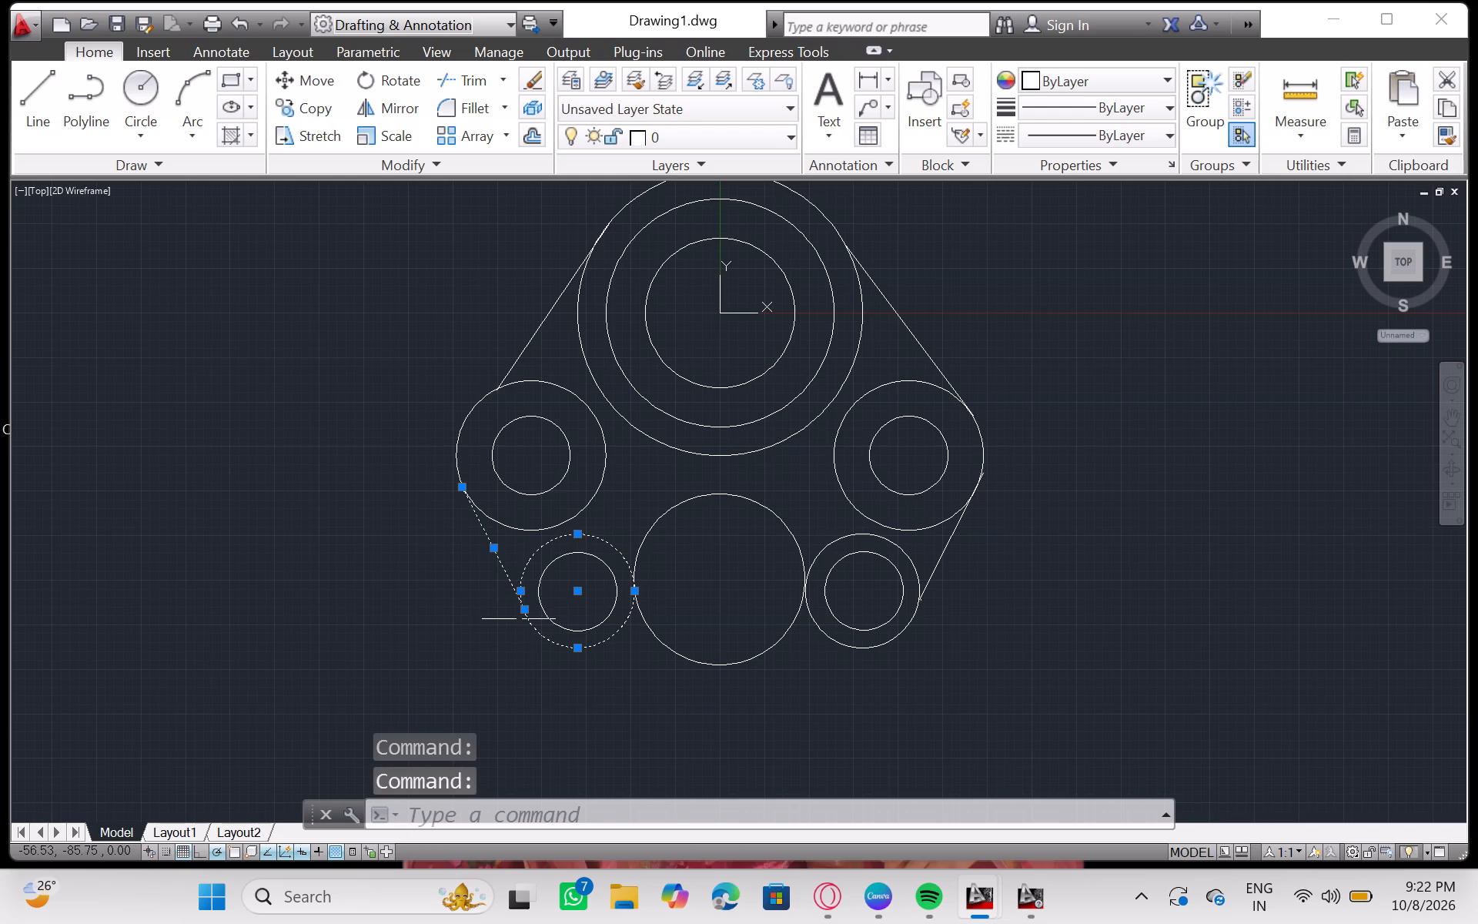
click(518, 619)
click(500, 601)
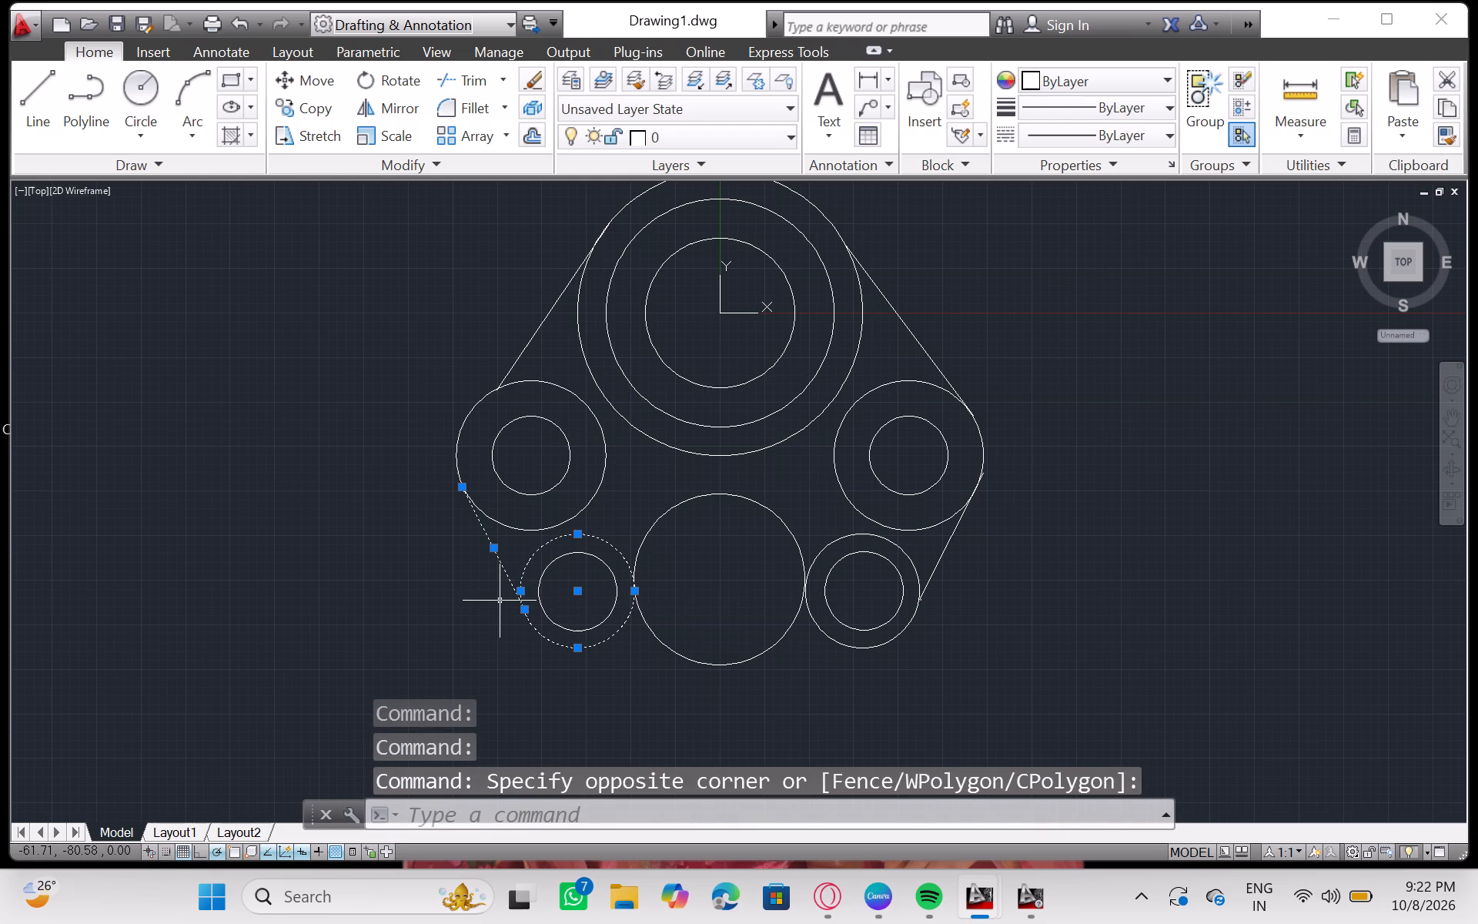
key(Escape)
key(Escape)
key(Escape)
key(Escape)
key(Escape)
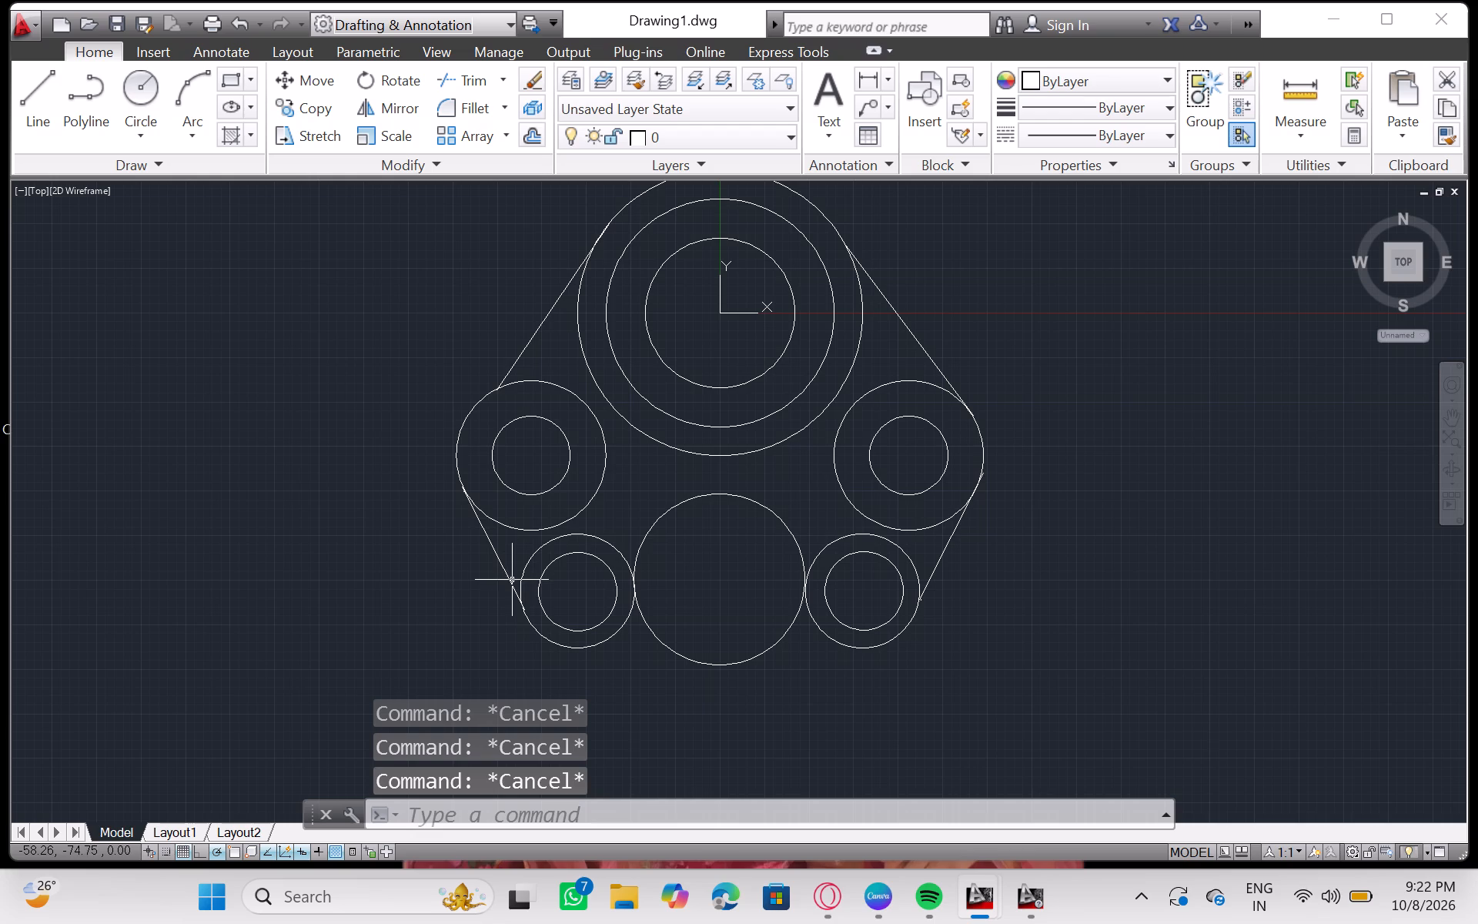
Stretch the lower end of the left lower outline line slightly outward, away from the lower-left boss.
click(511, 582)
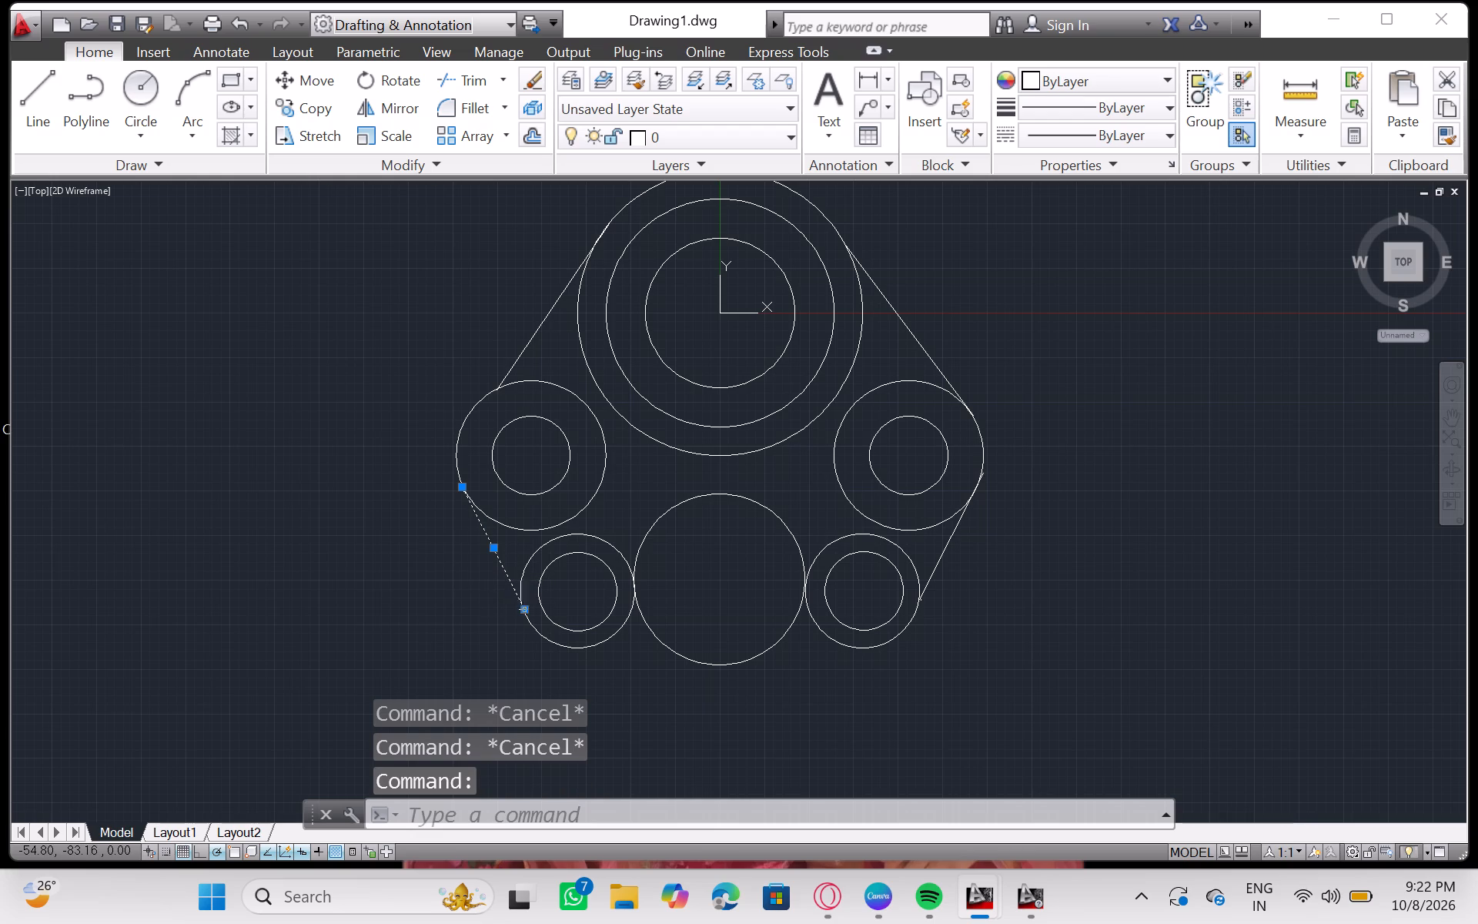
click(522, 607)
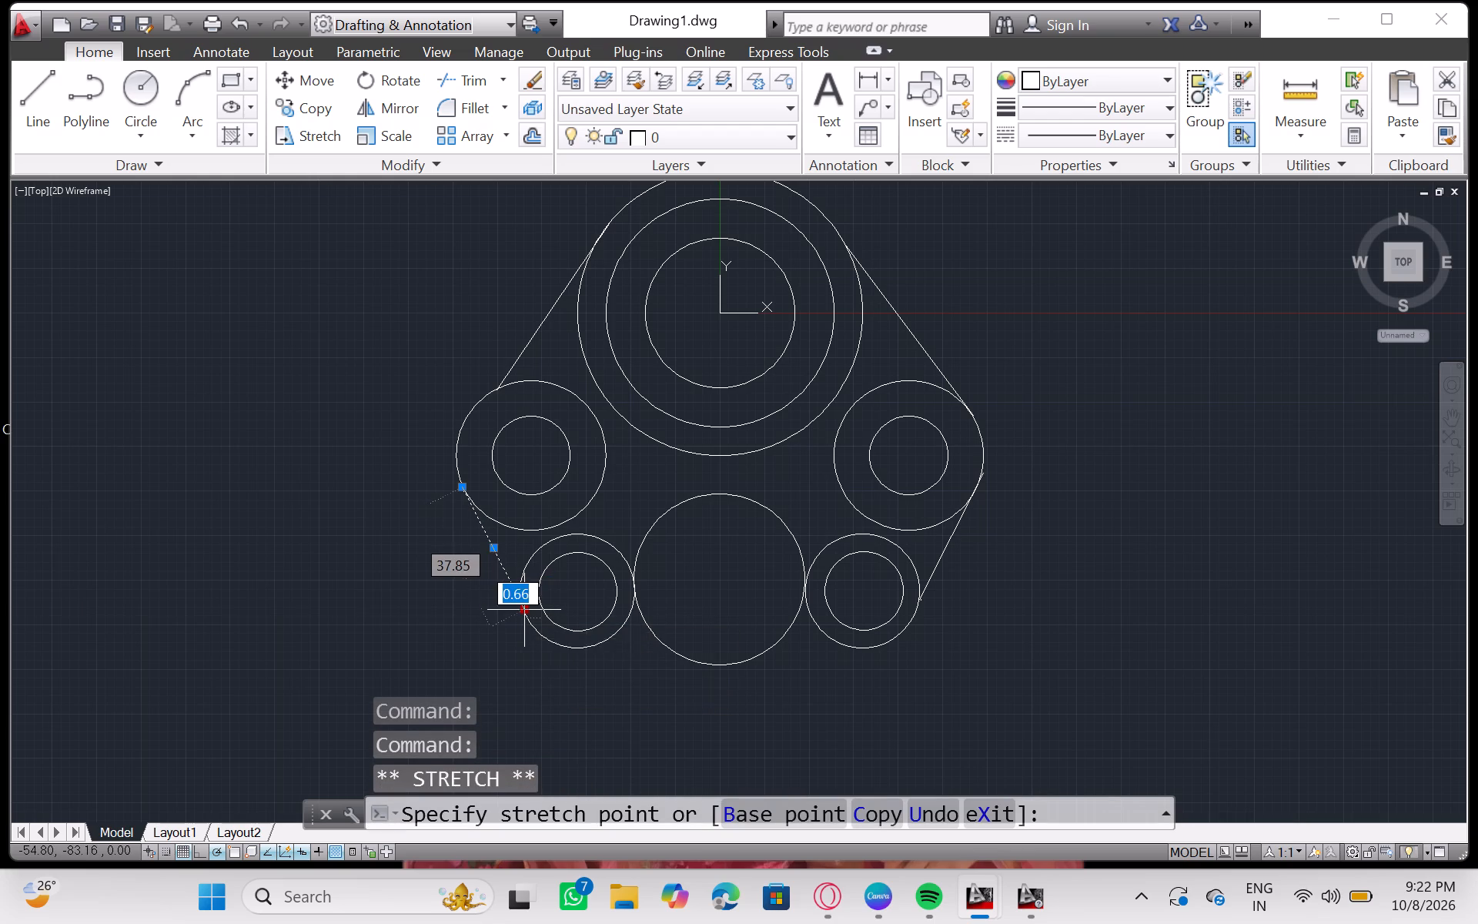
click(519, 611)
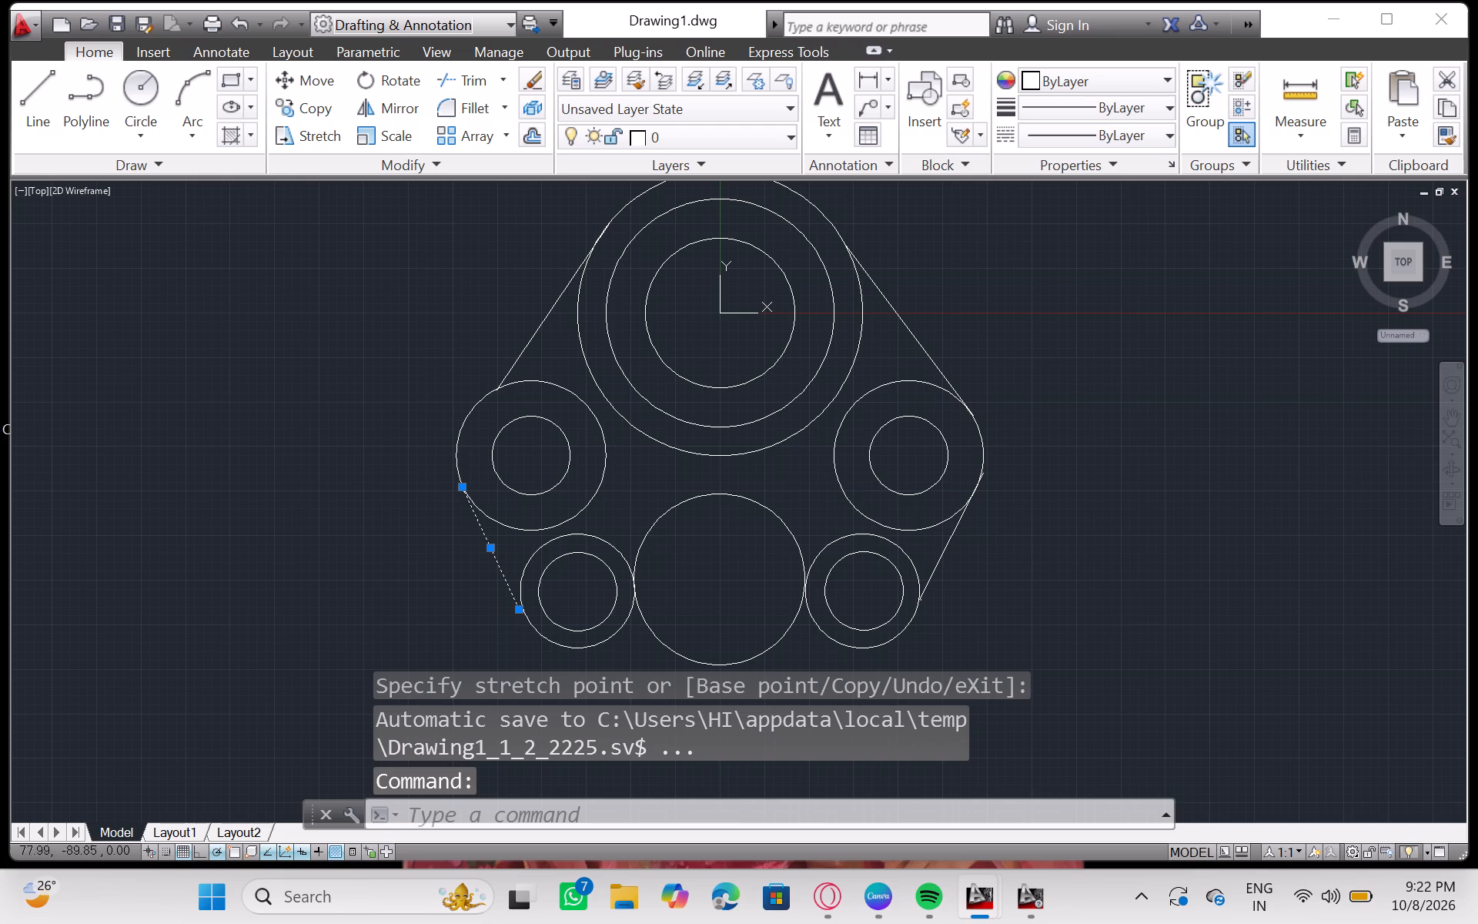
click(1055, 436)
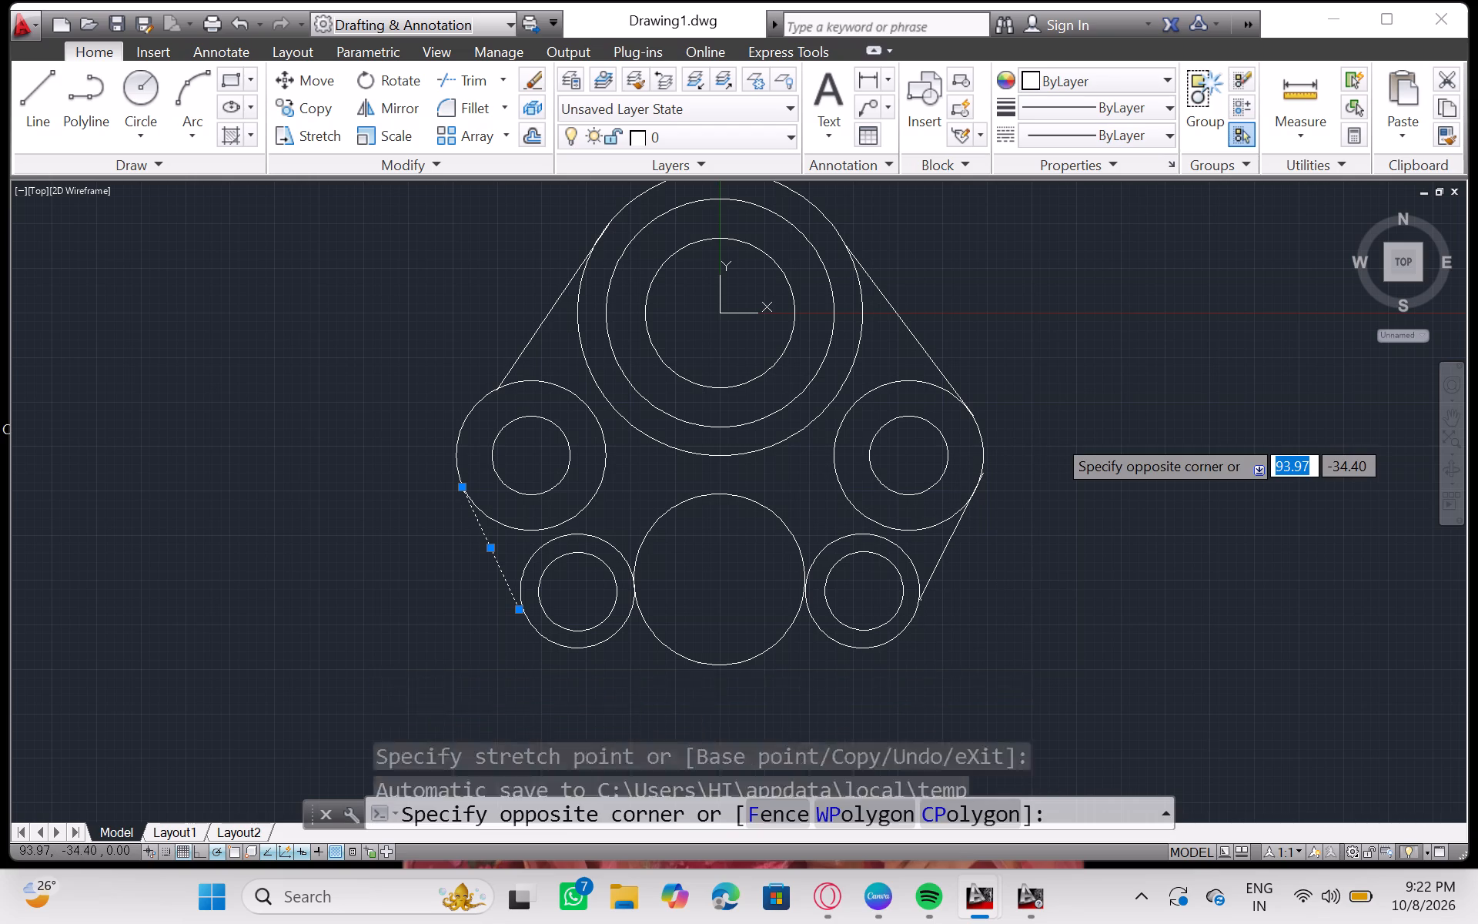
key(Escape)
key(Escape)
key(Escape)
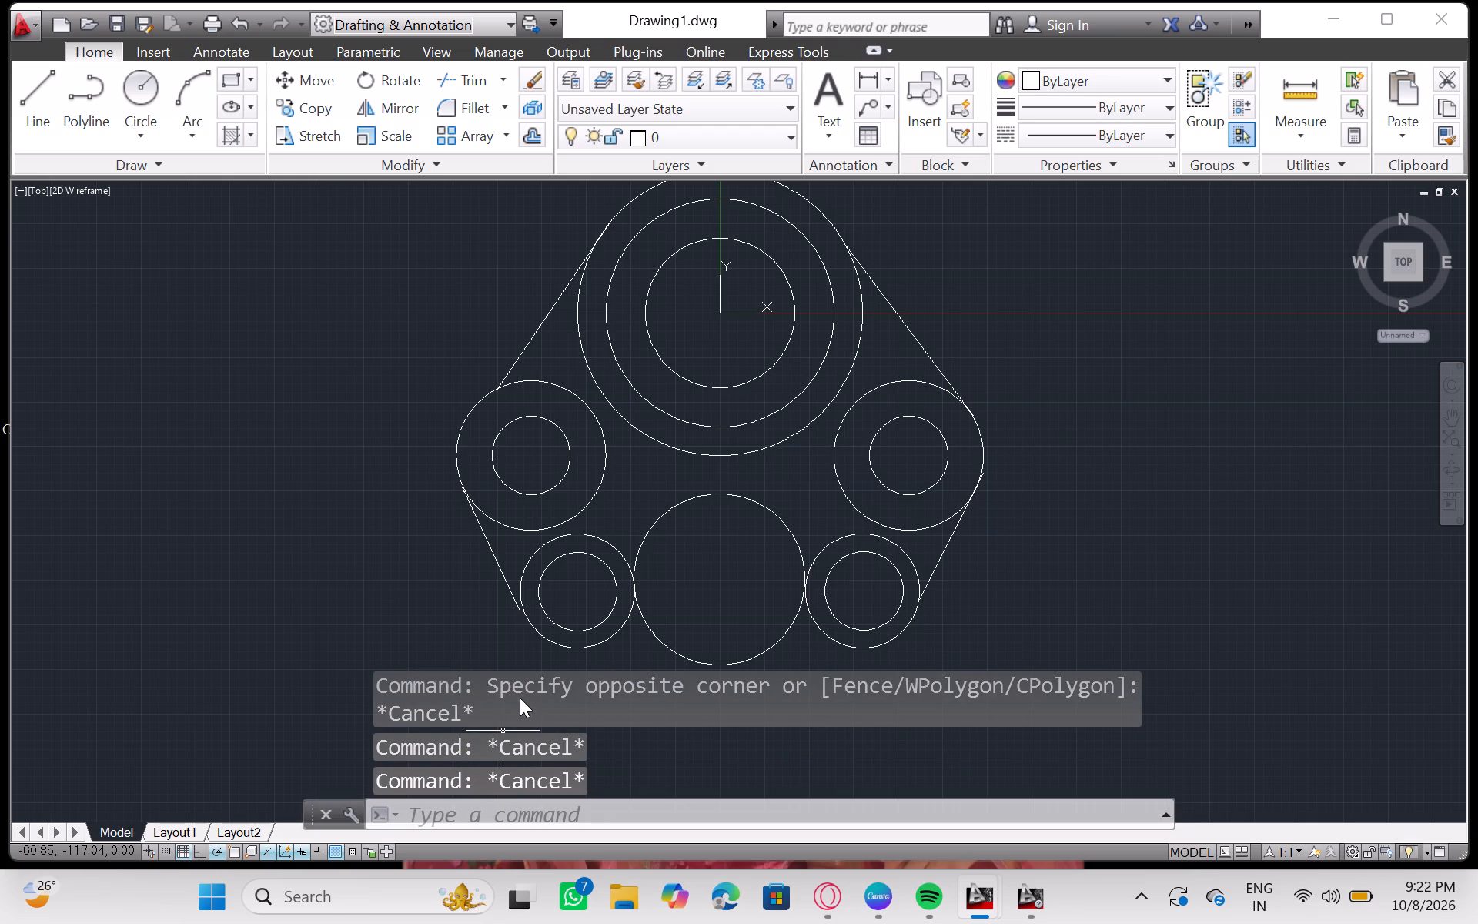
Stretch the lower end of the left lower outline line to about -51.78, -89.42 on the lower-left boss's outer circle.
click(516, 601)
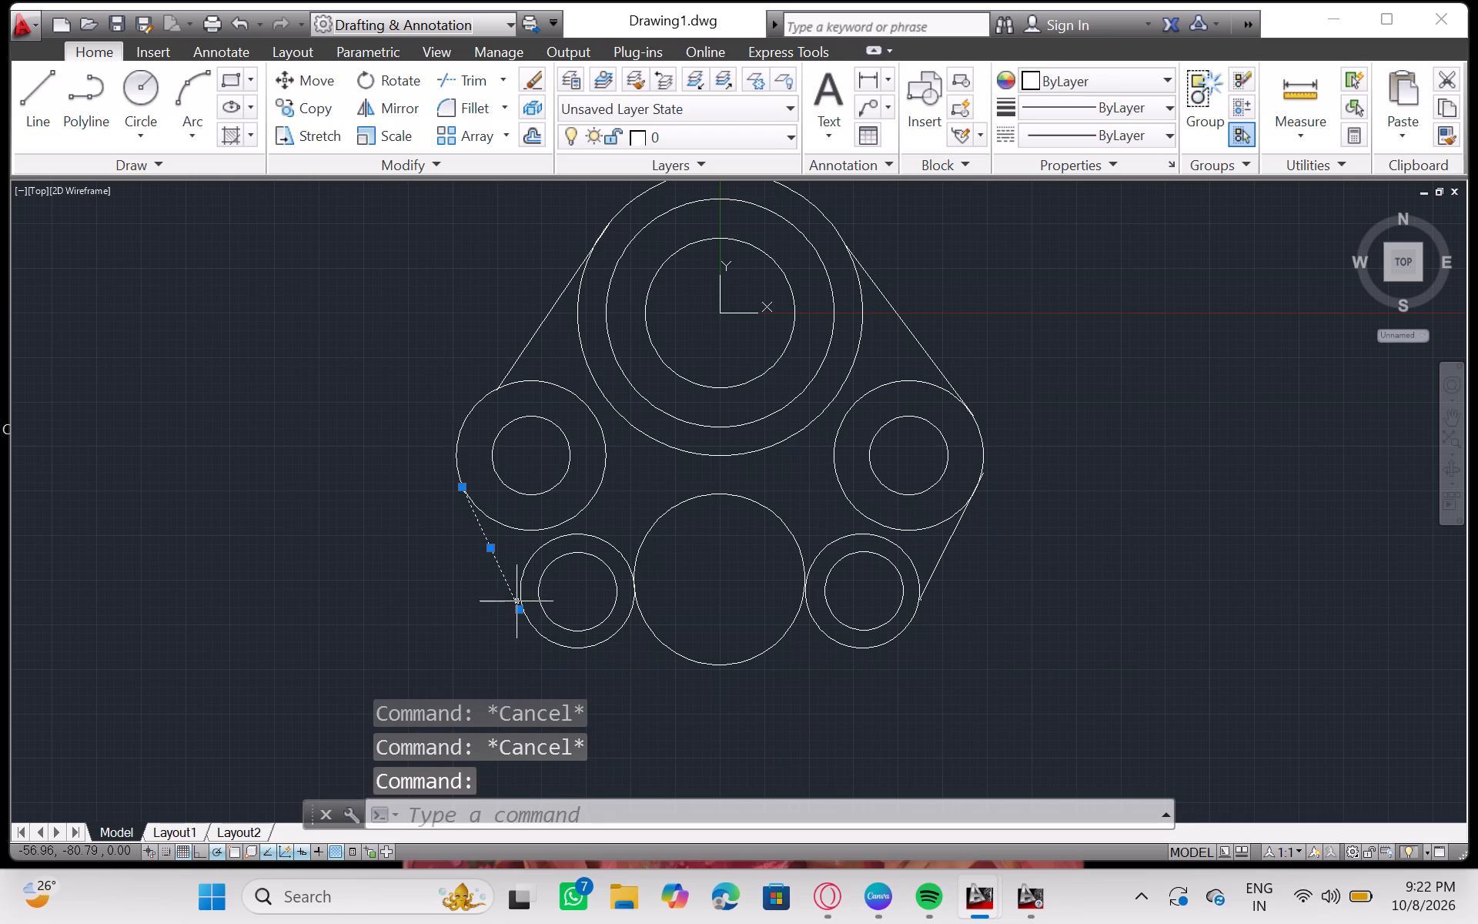
click(523, 614)
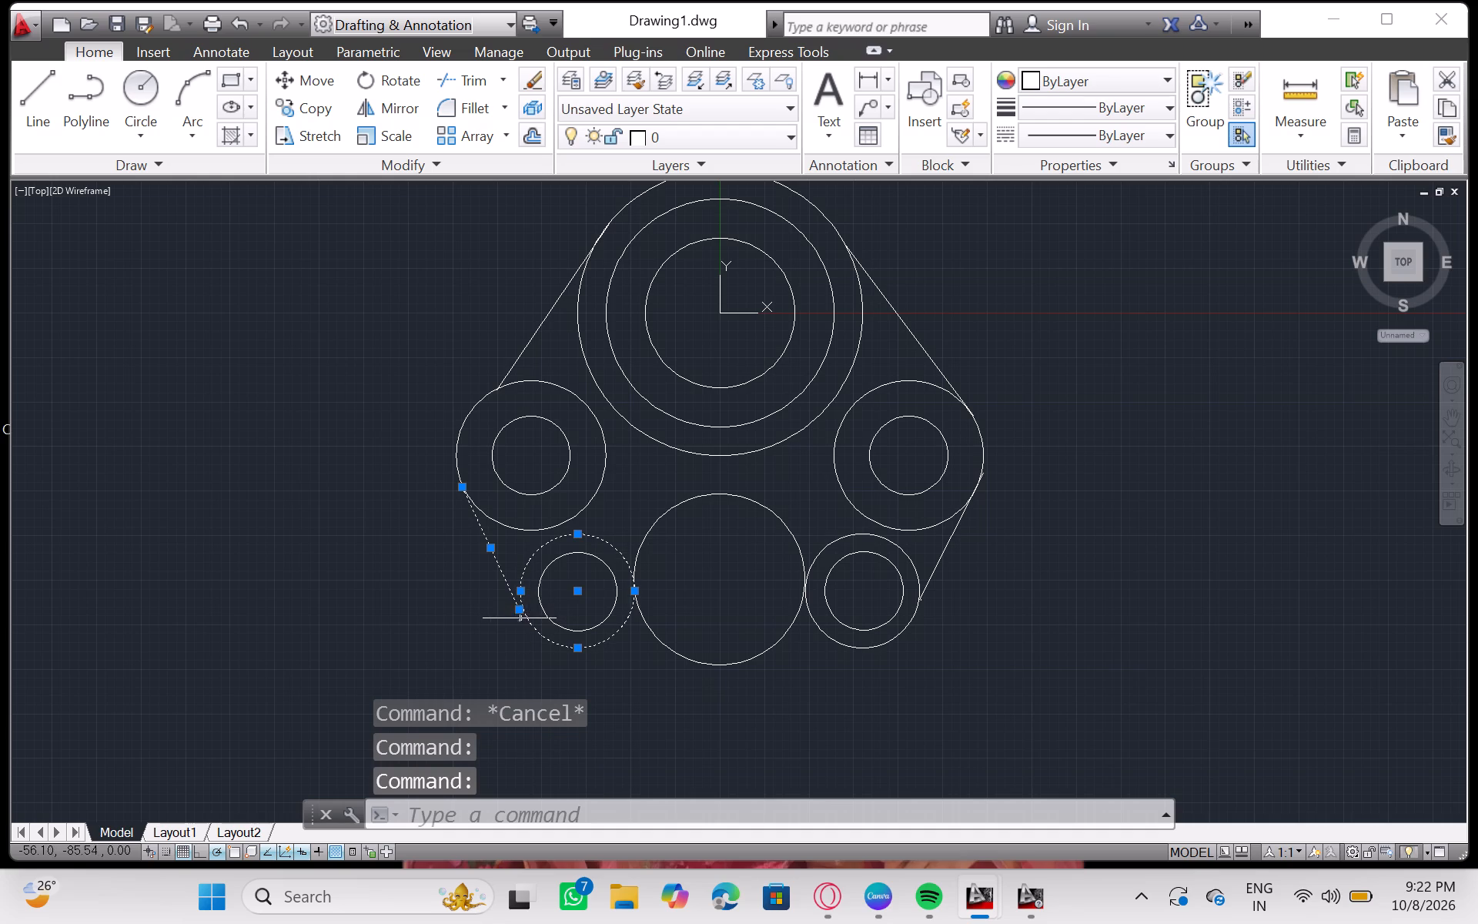
drag(518, 608, 538, 632)
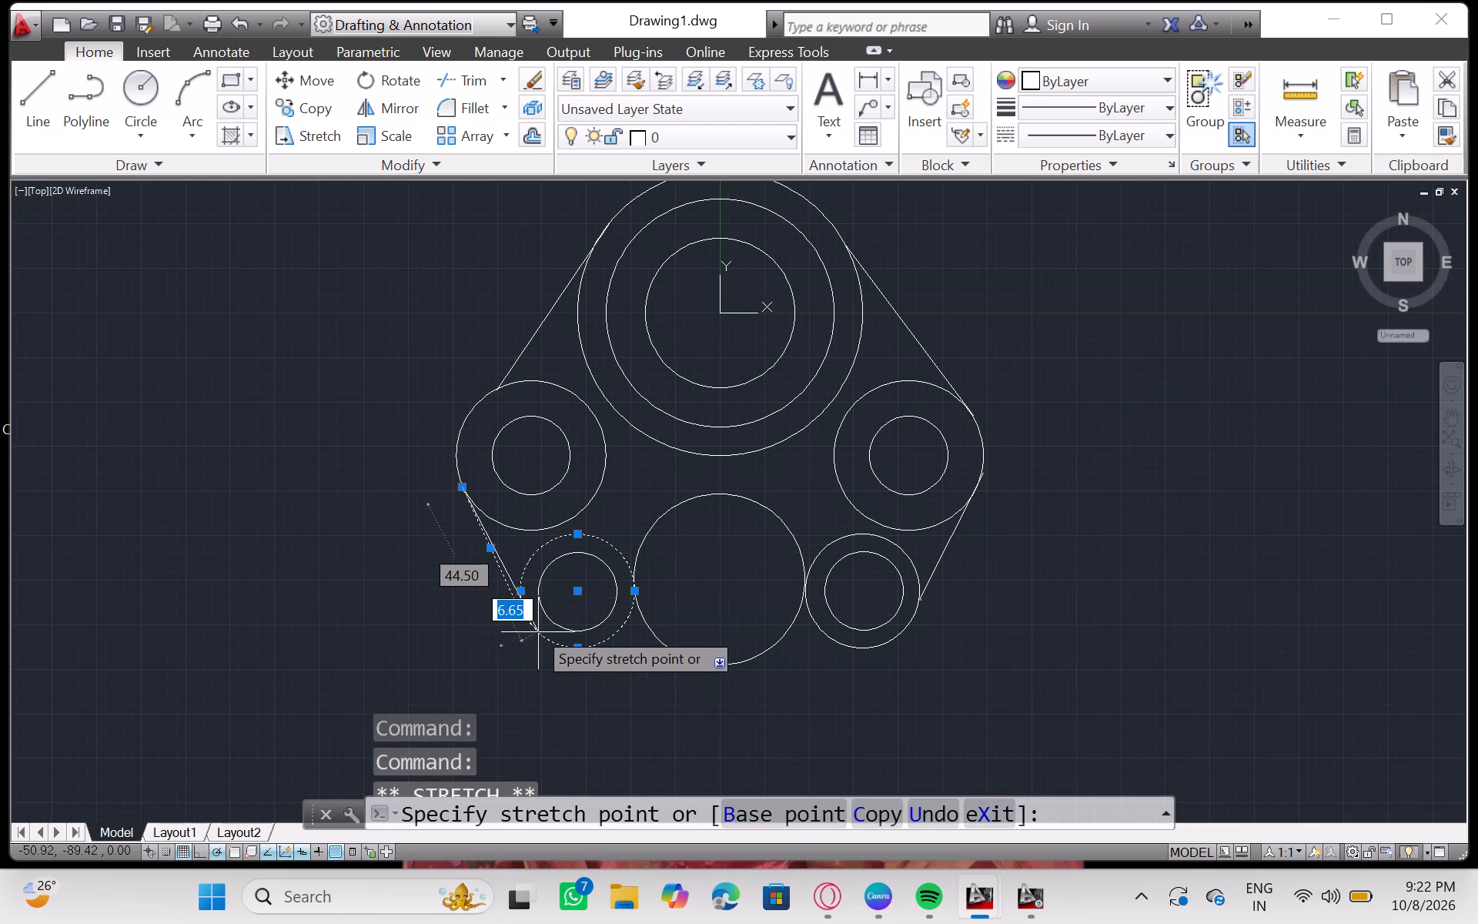
drag(538, 632, 535, 632)
click(535, 632)
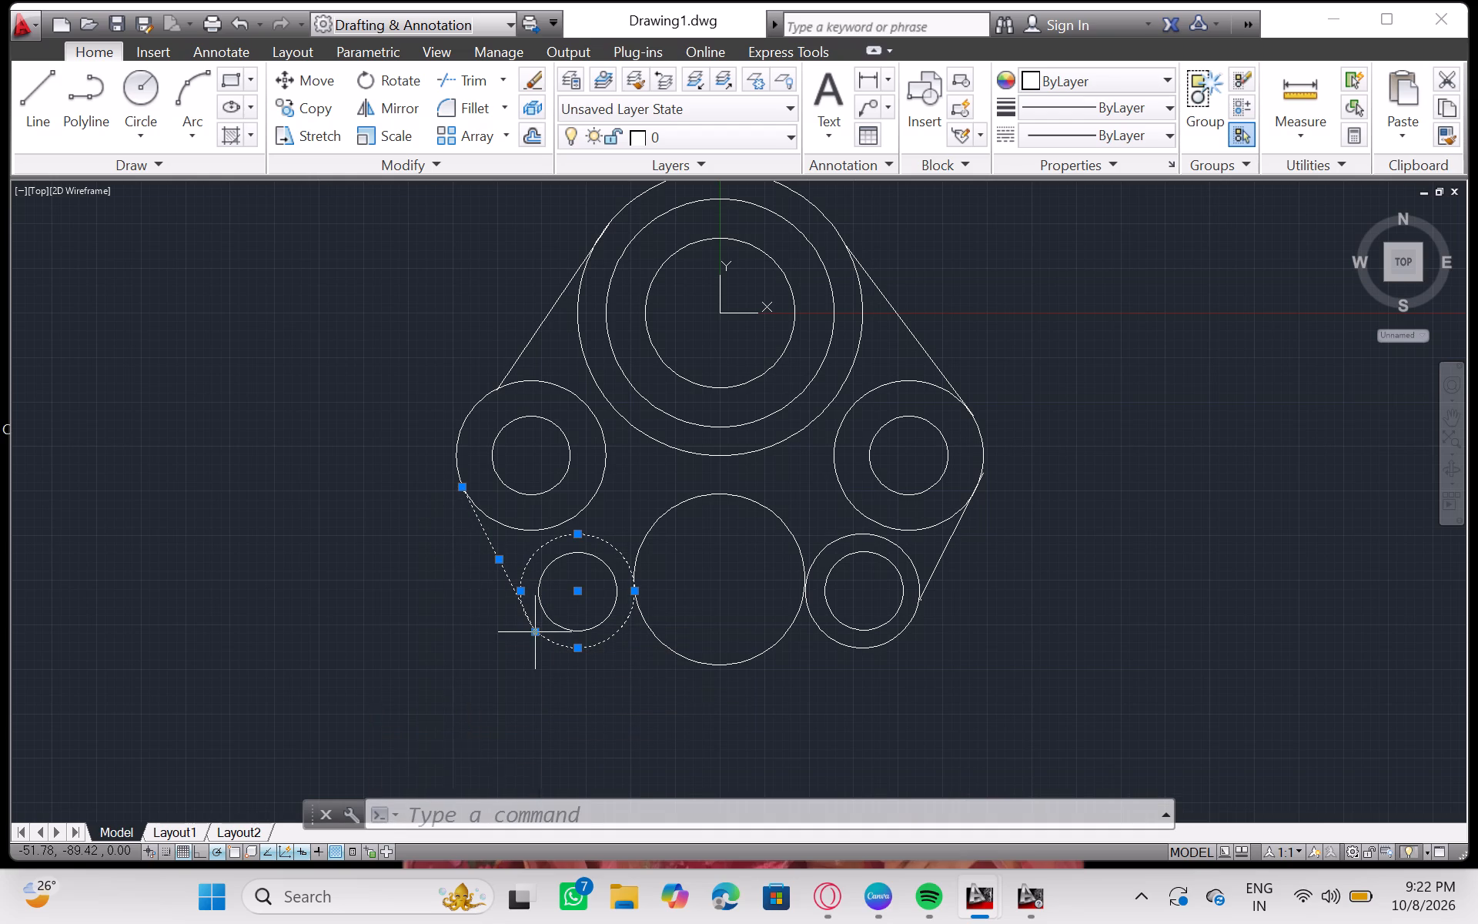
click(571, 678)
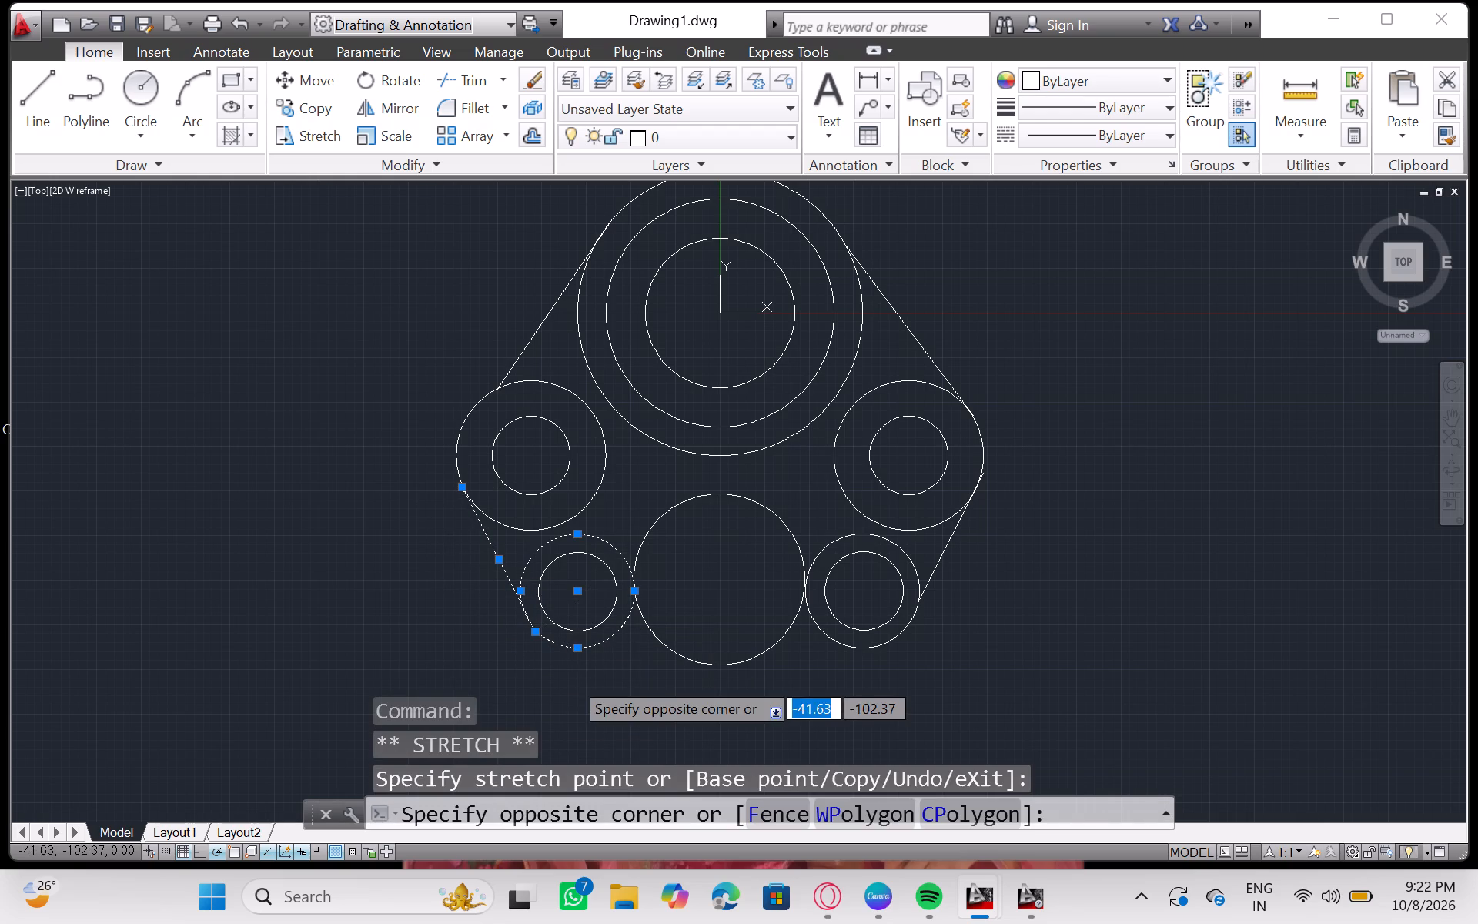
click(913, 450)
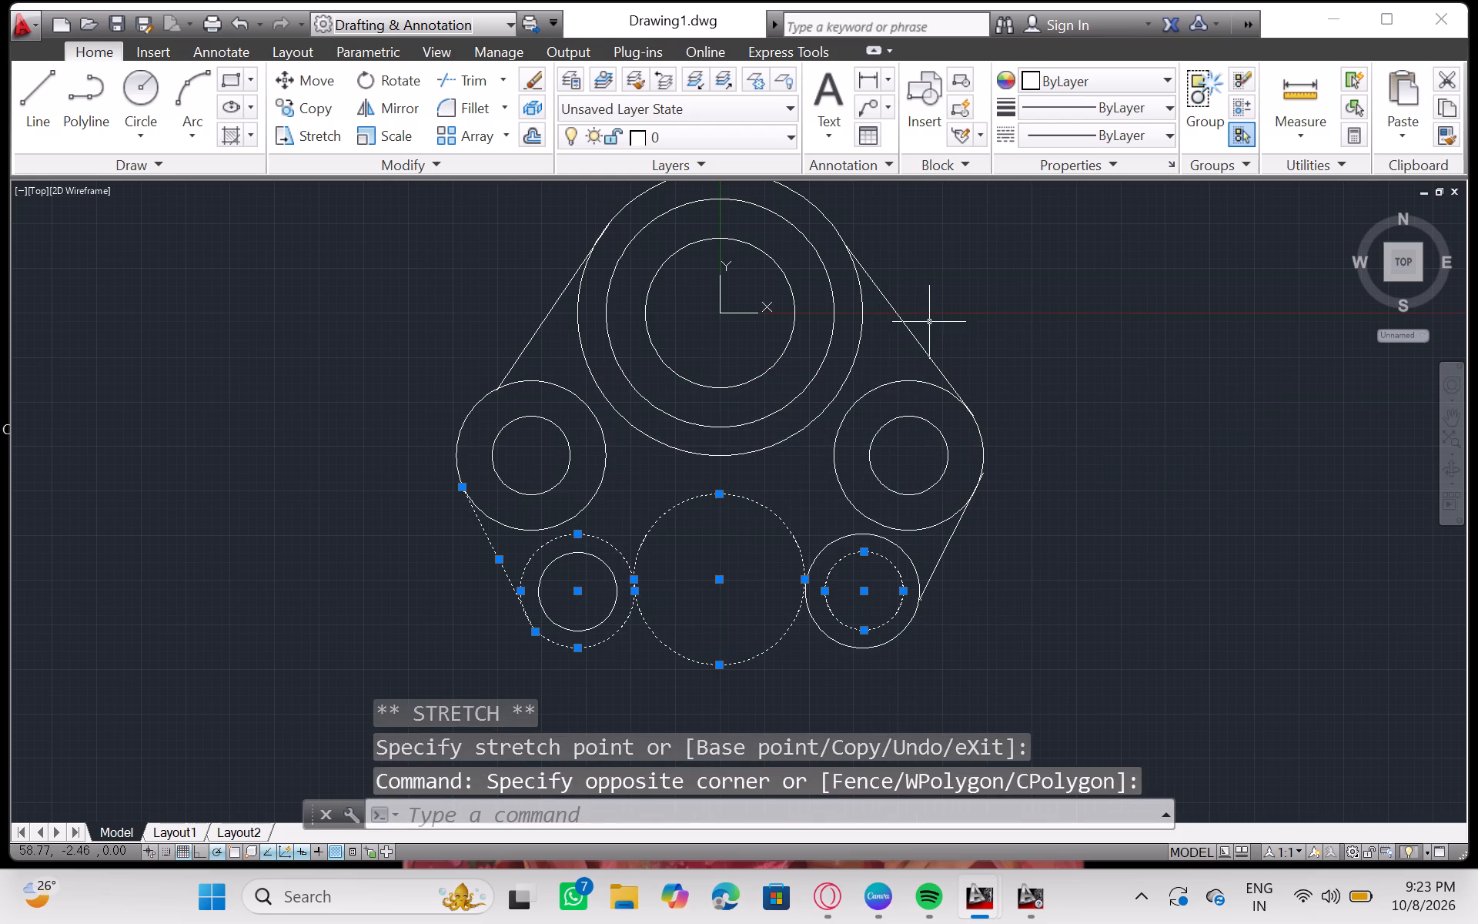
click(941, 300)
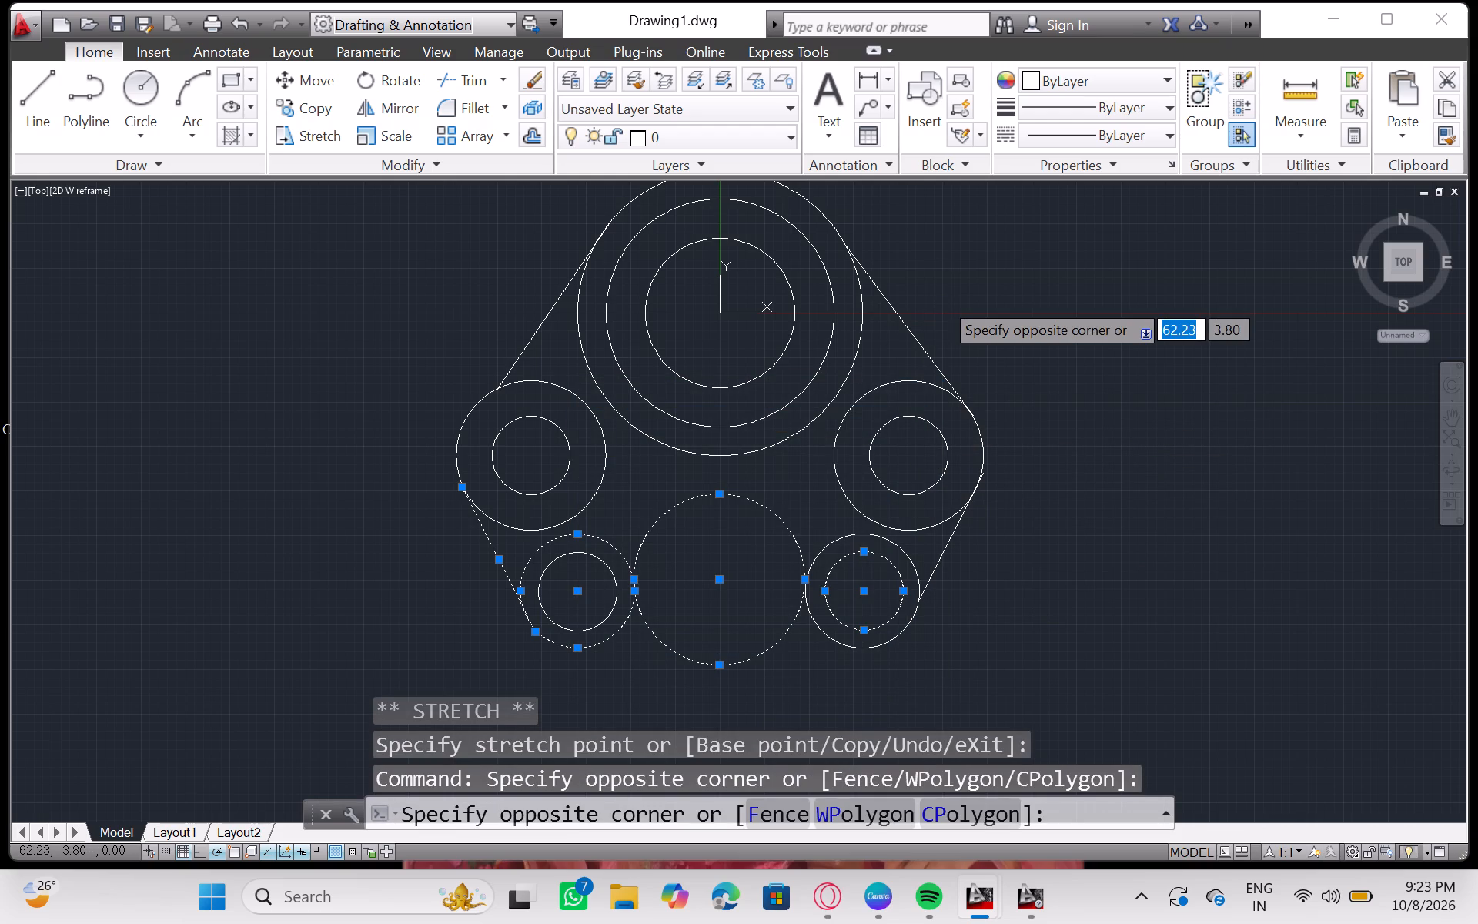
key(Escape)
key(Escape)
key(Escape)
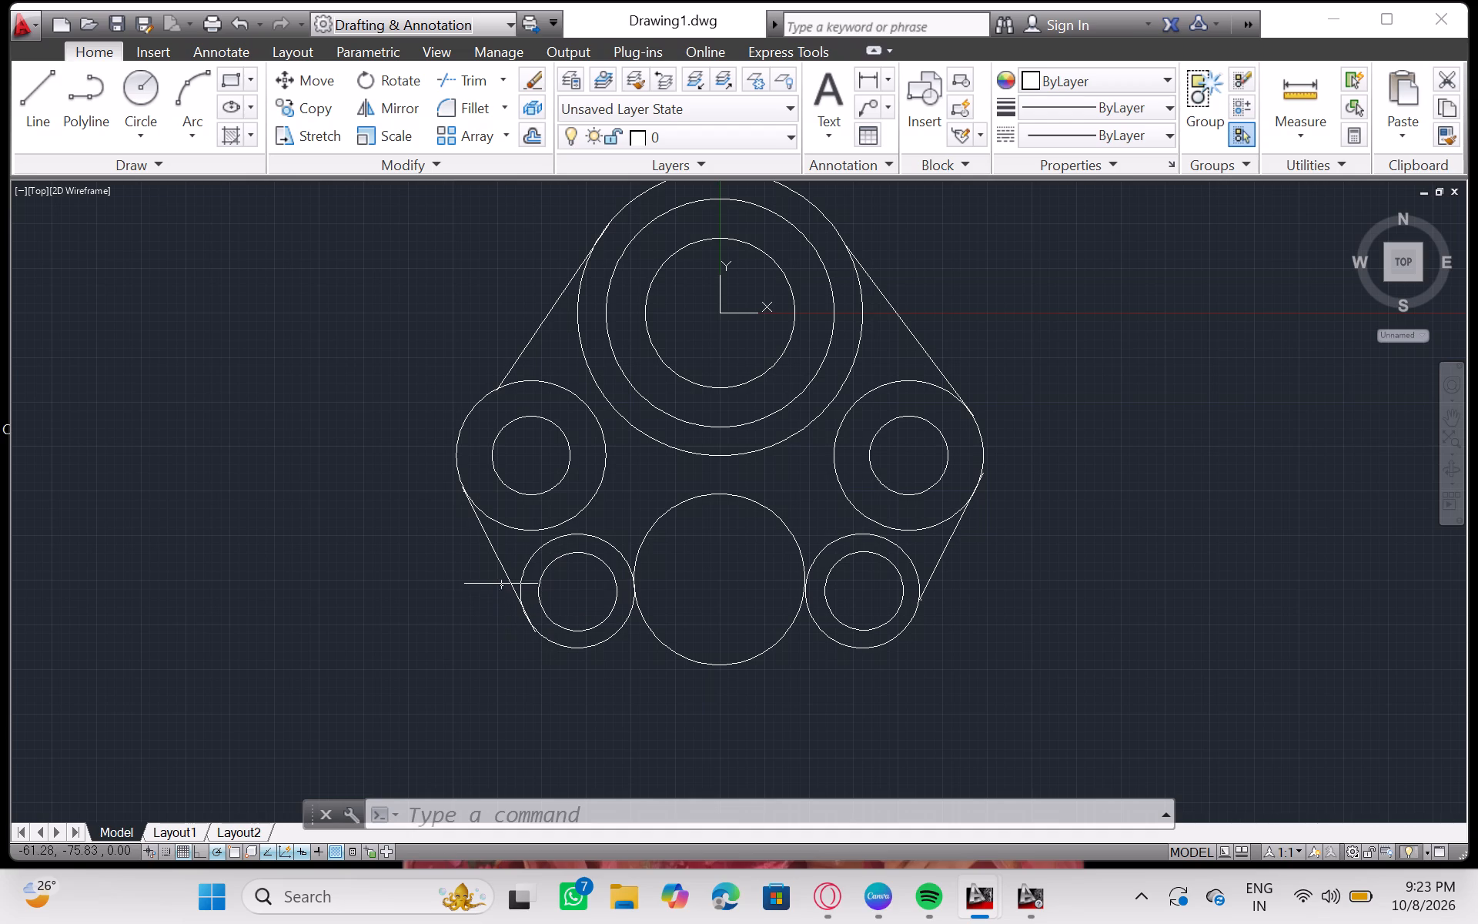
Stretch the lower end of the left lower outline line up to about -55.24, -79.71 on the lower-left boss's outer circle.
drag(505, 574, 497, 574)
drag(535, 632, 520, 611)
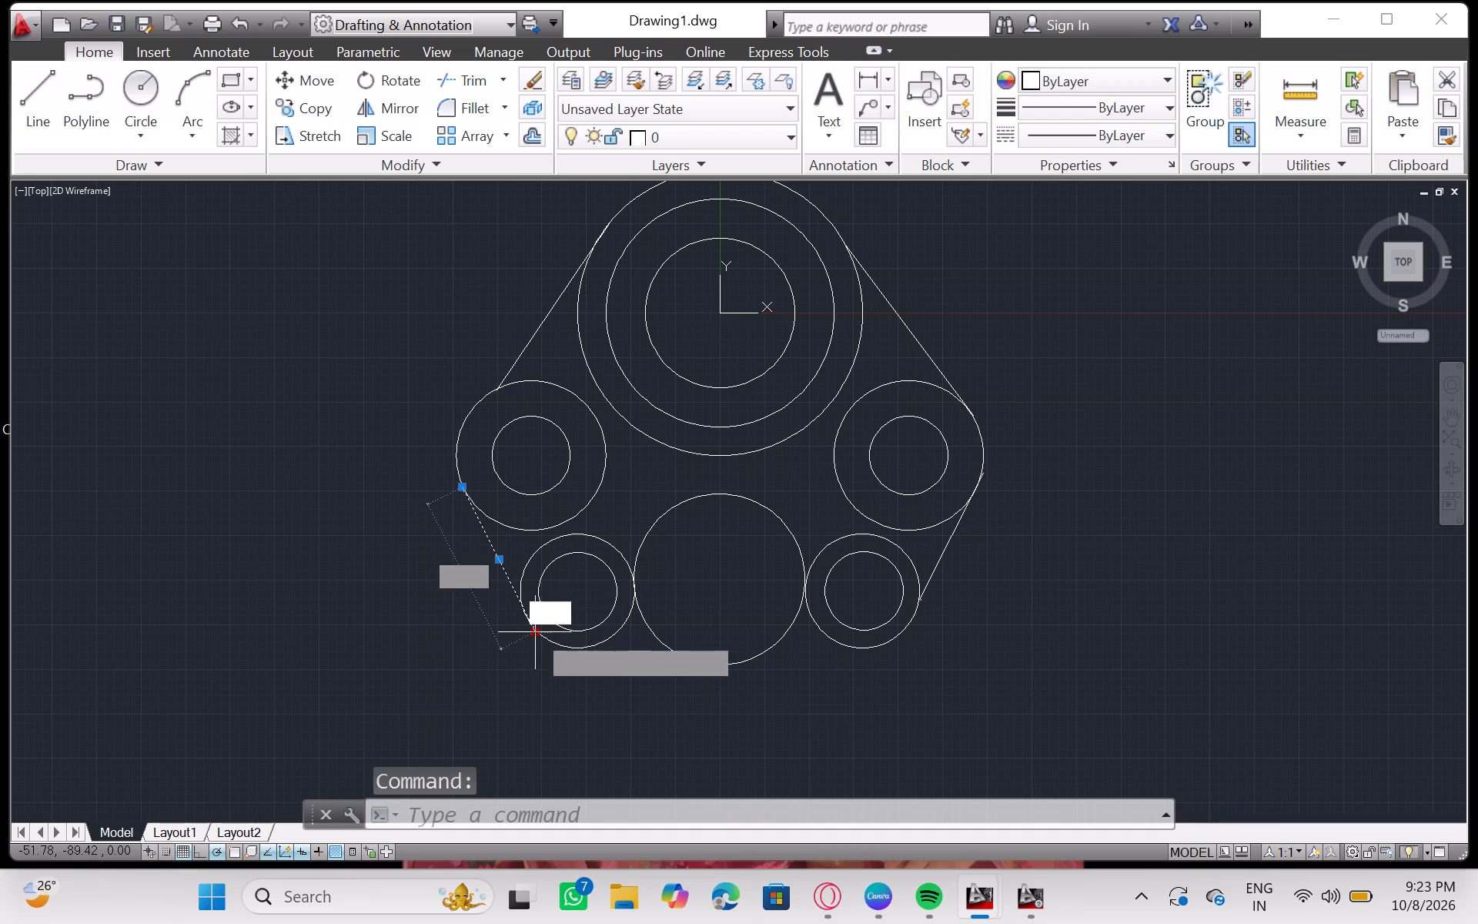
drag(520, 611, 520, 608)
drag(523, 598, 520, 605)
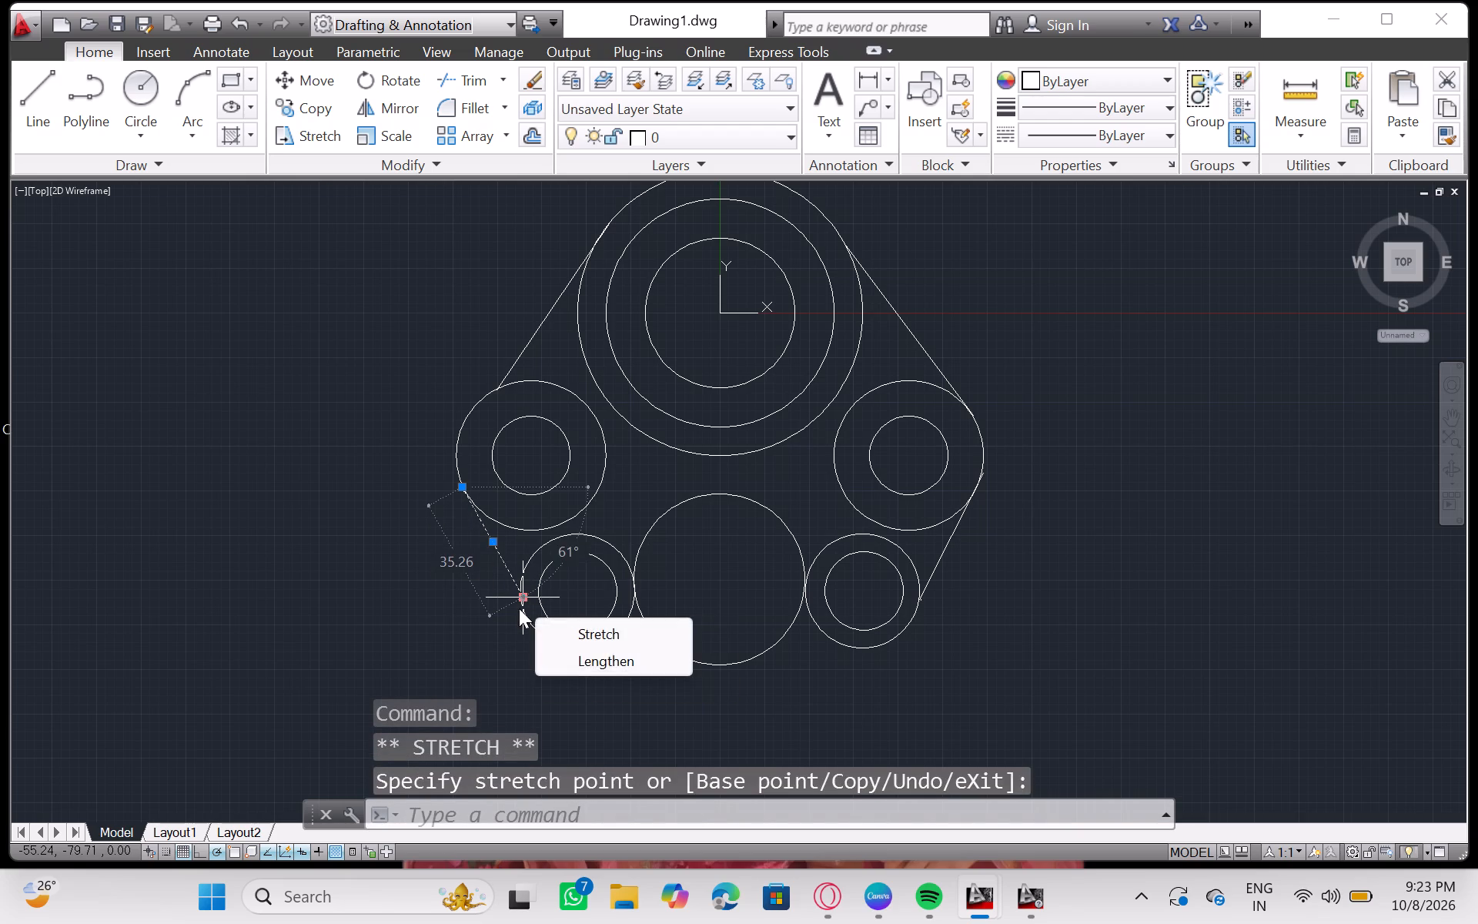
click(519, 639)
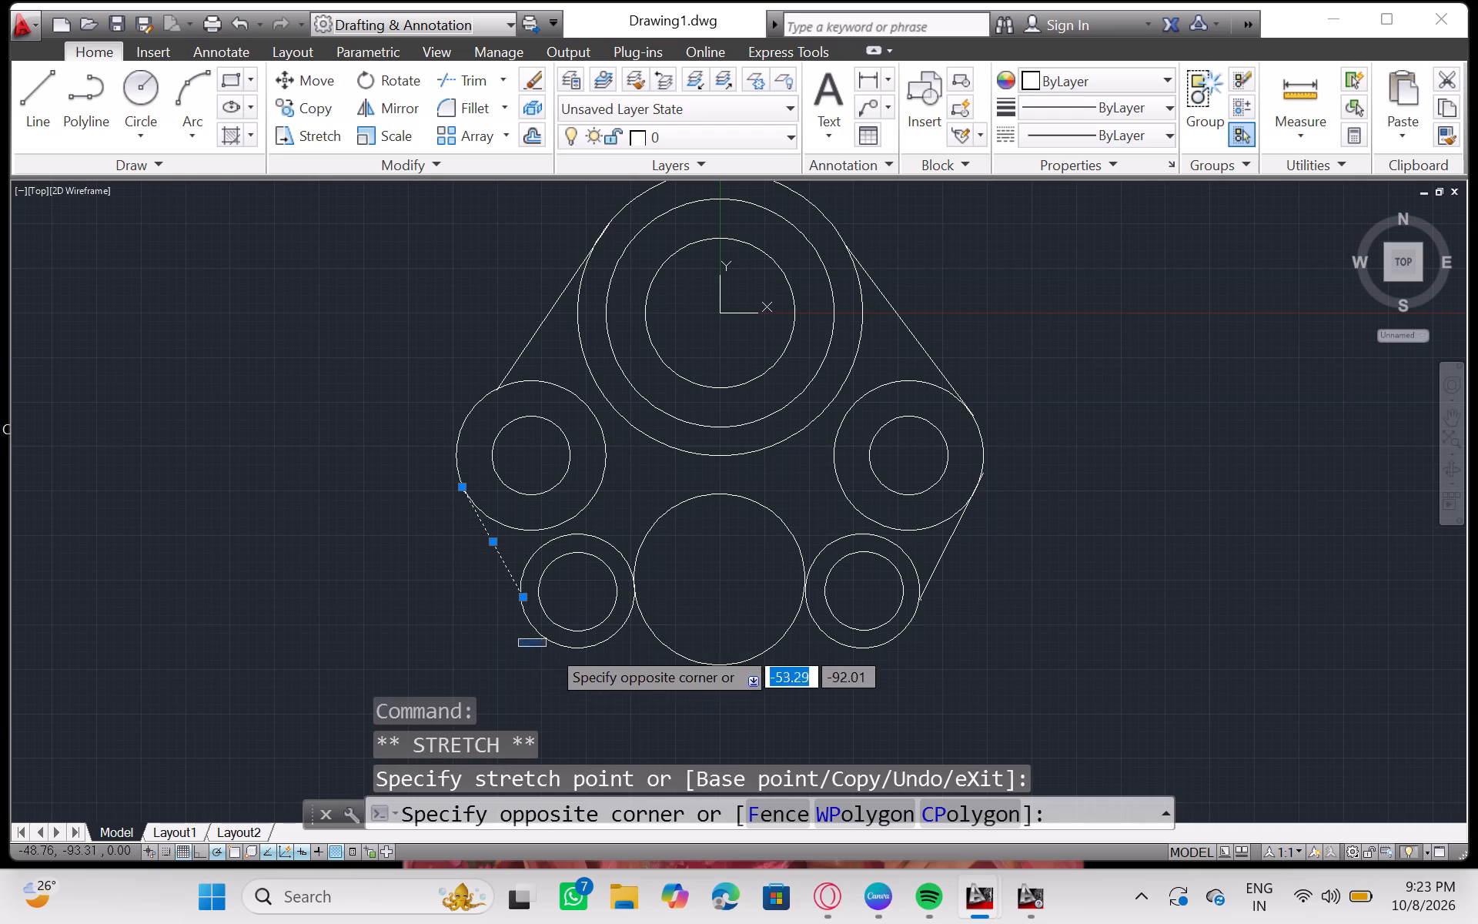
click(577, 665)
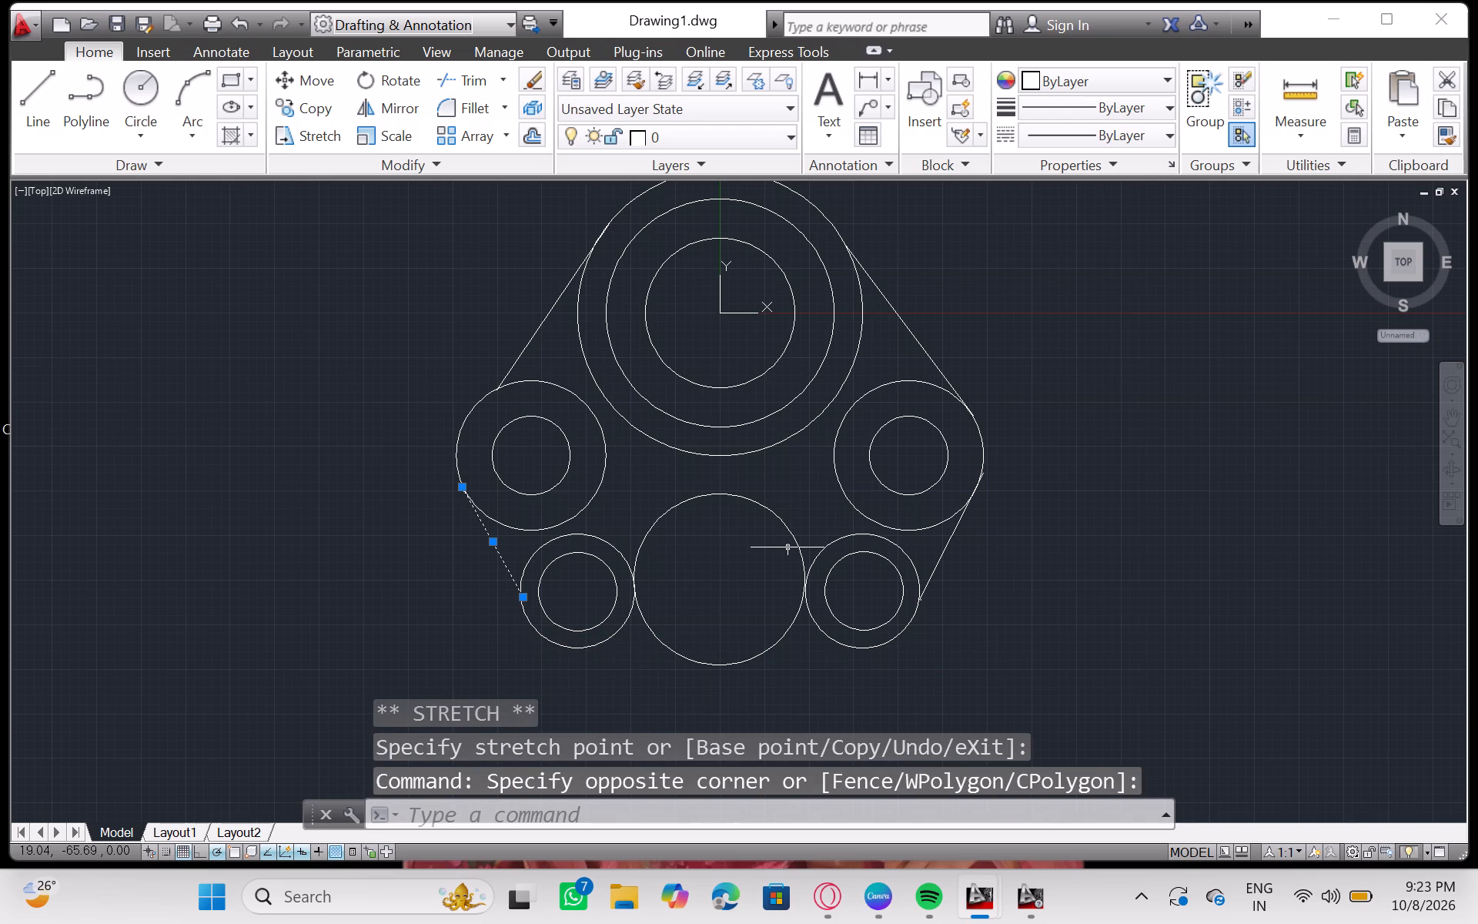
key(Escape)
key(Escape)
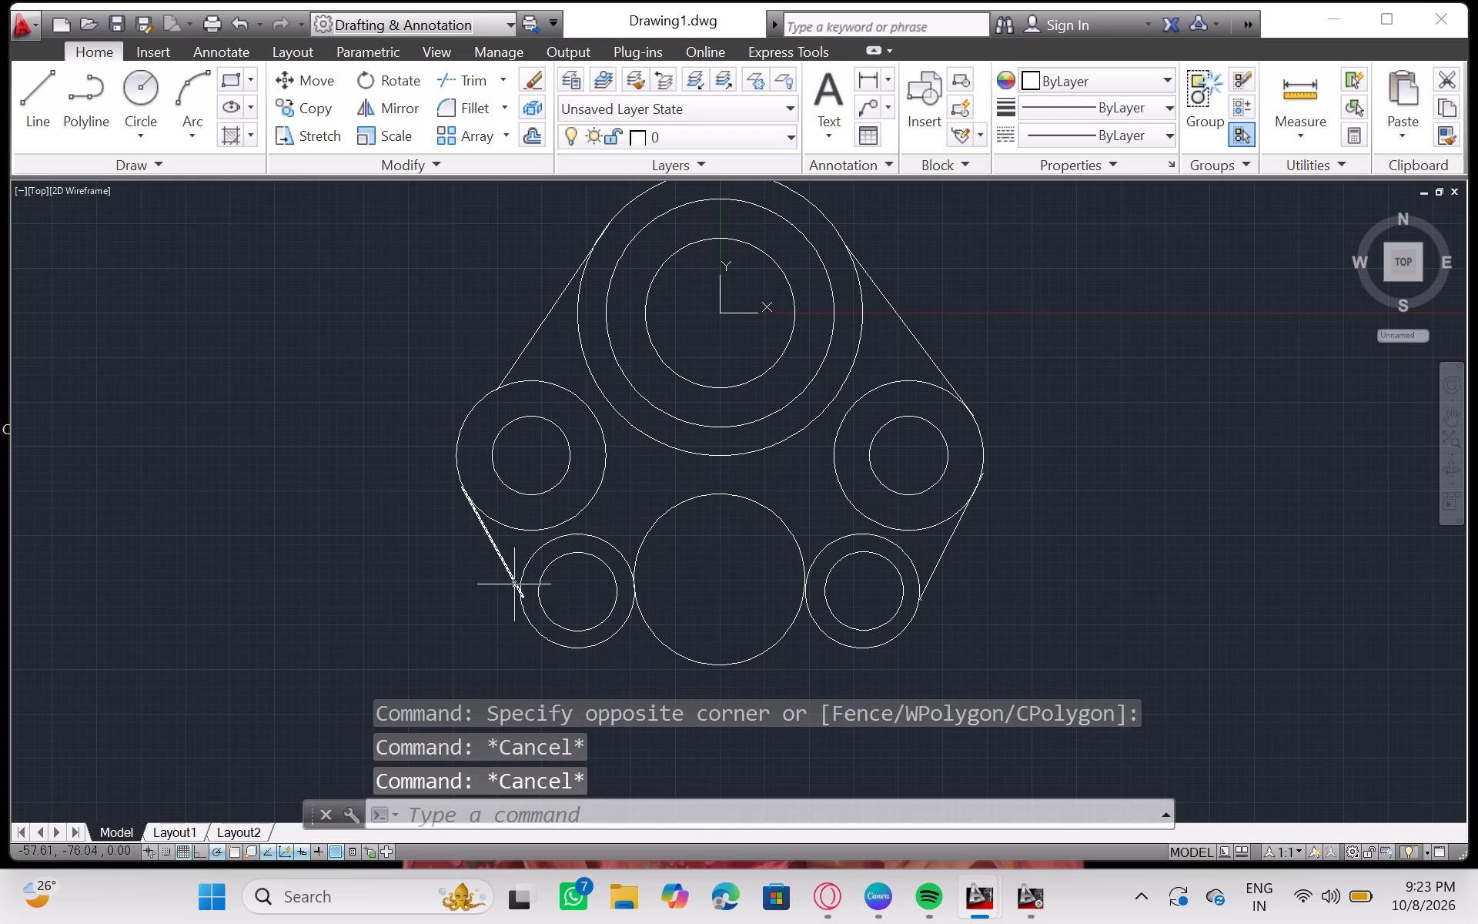
Erase the outline line between the two left-hand small bosses.
drag(506, 565, 506, 577)
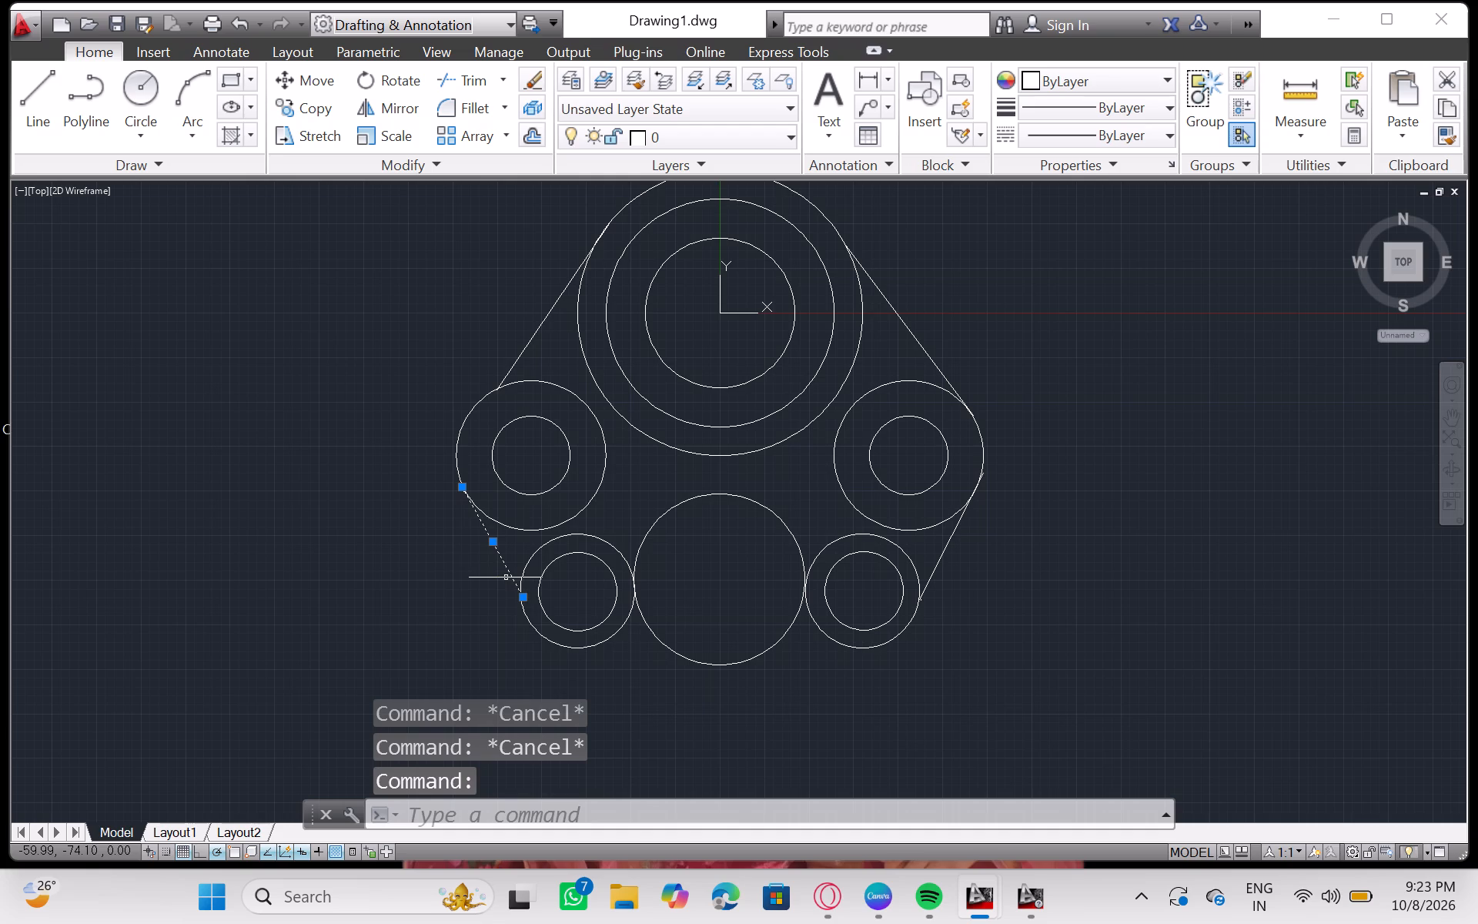
key(Delete)
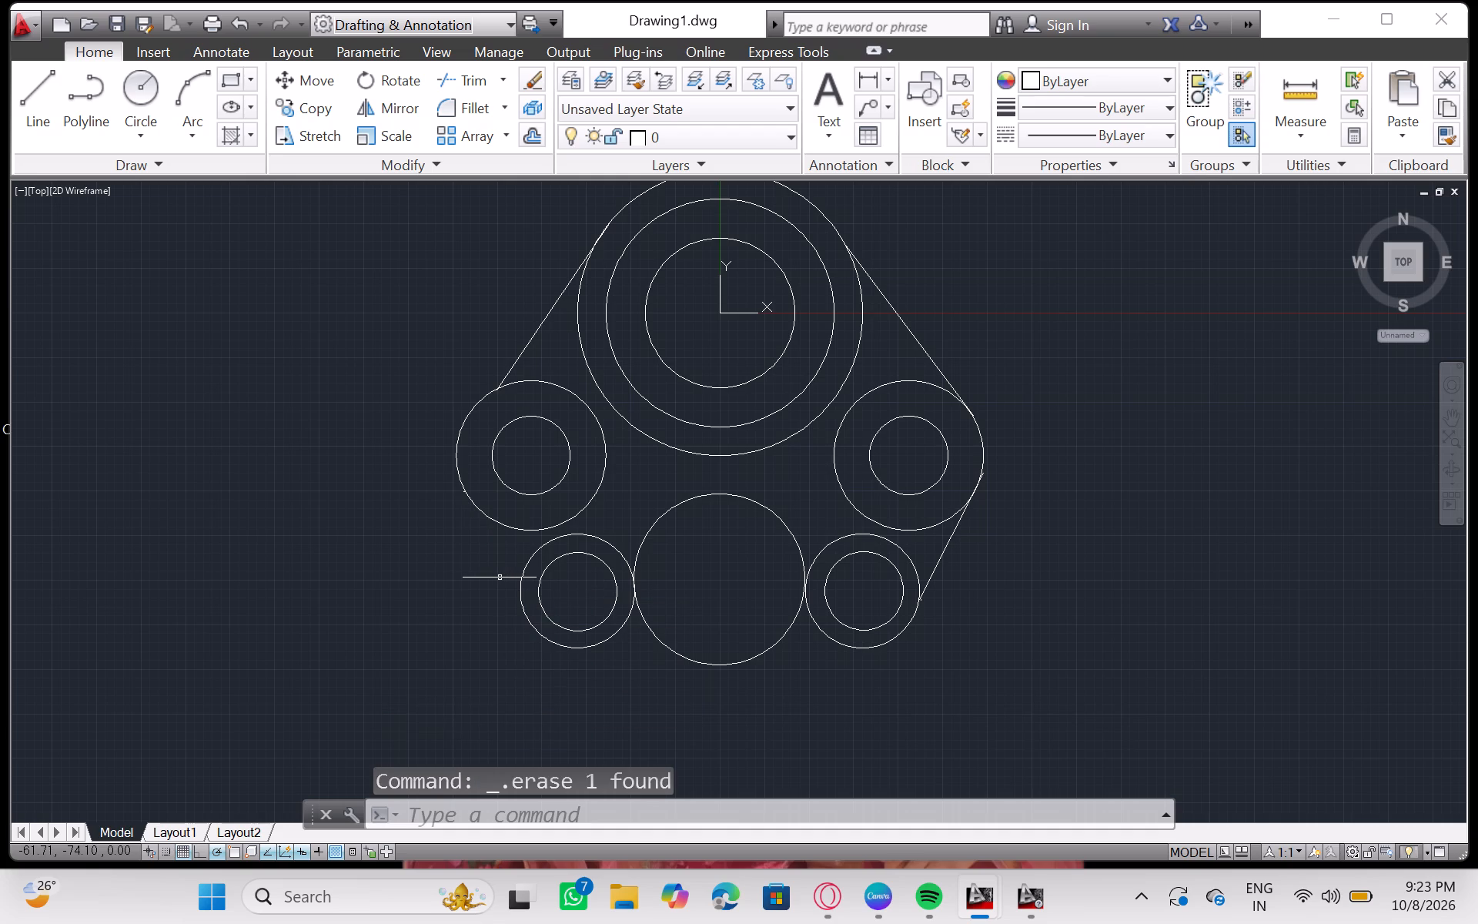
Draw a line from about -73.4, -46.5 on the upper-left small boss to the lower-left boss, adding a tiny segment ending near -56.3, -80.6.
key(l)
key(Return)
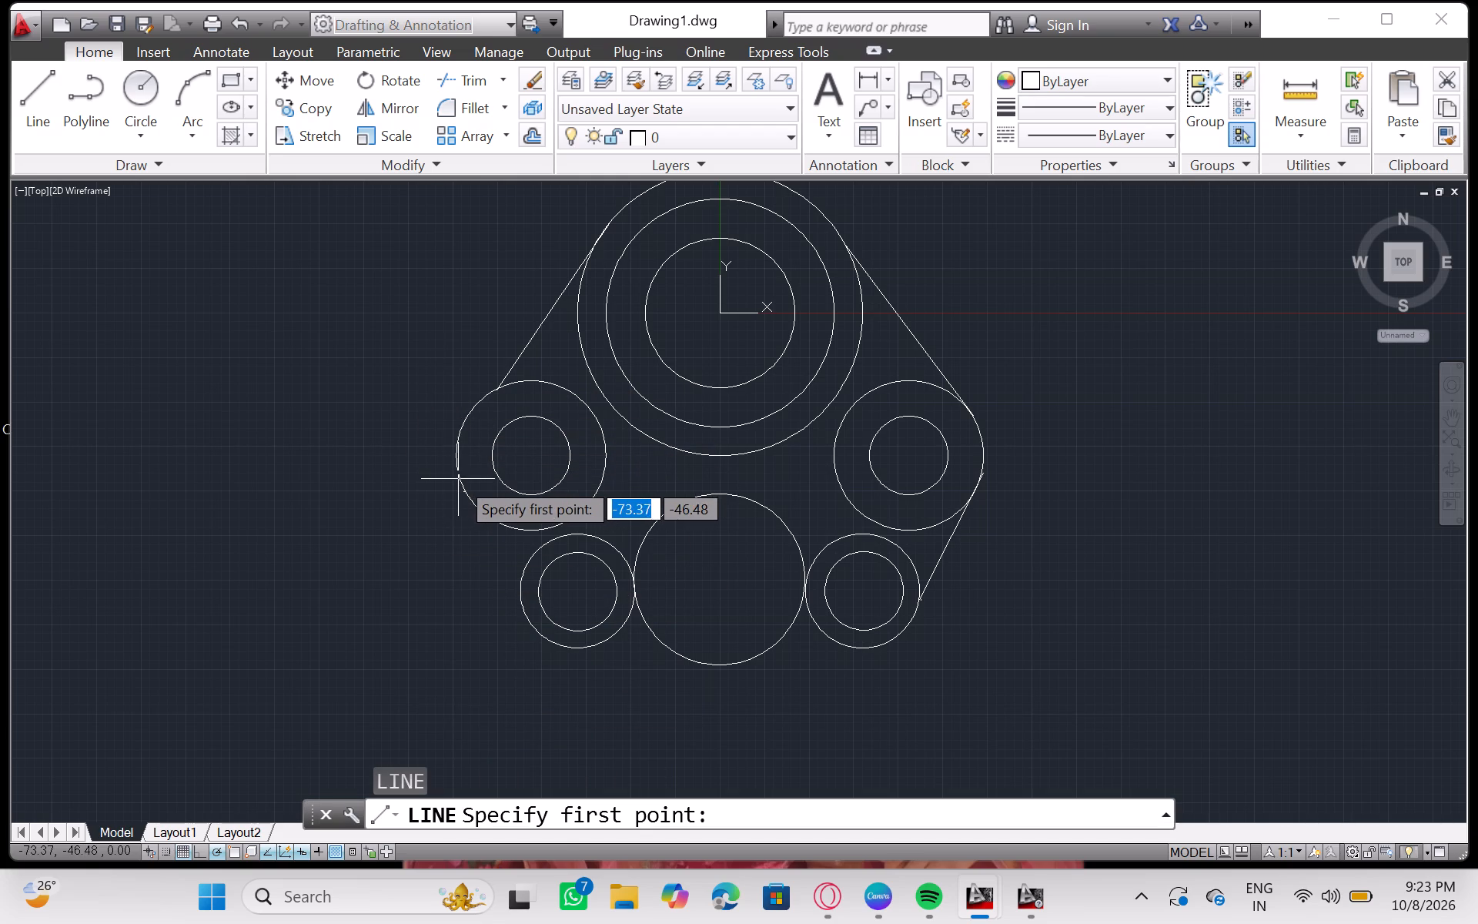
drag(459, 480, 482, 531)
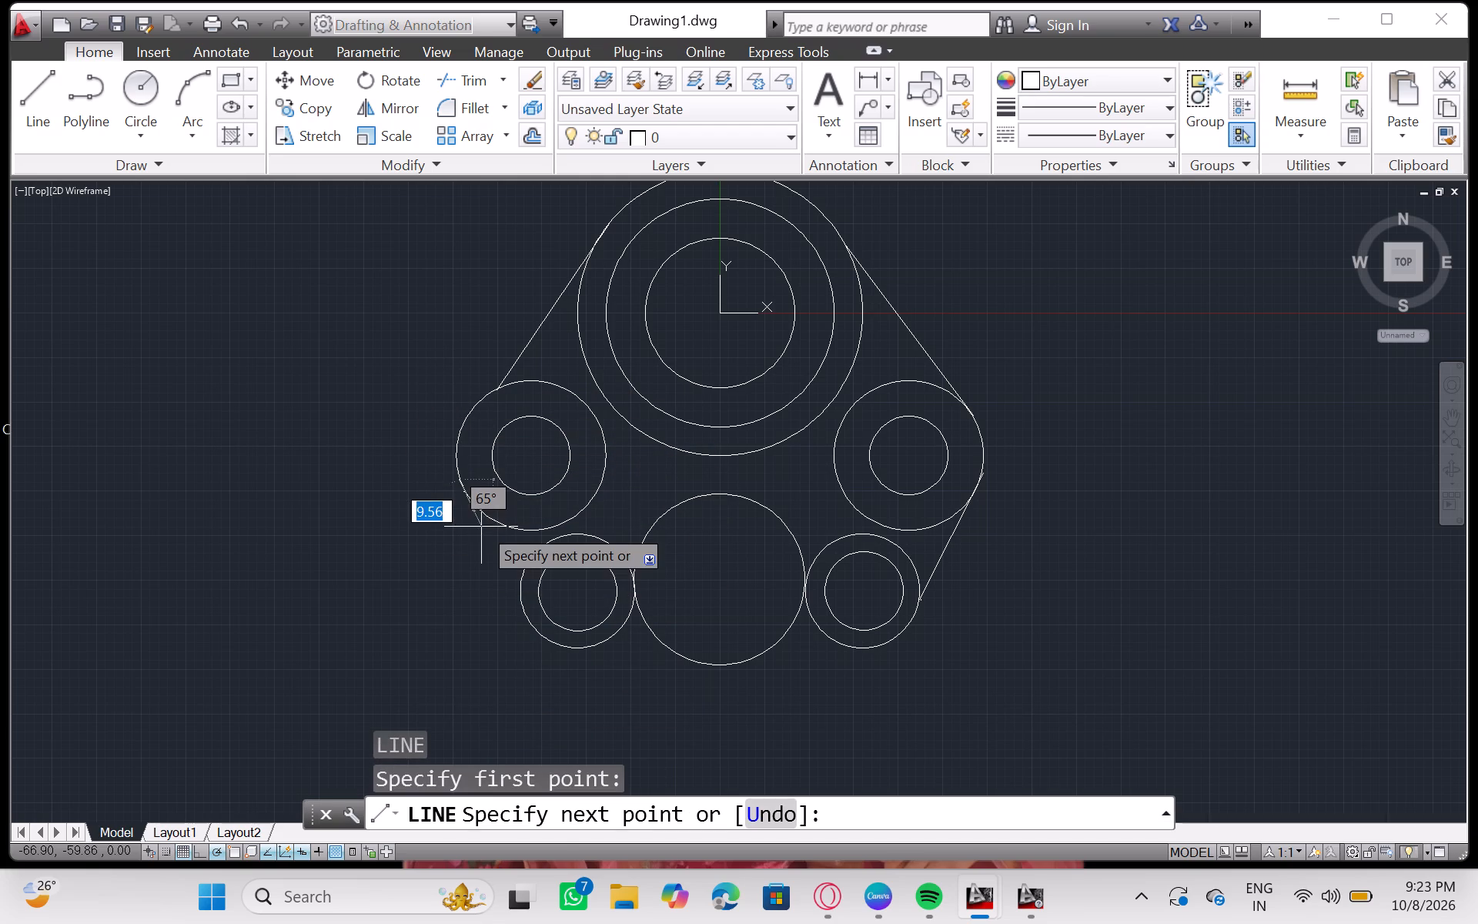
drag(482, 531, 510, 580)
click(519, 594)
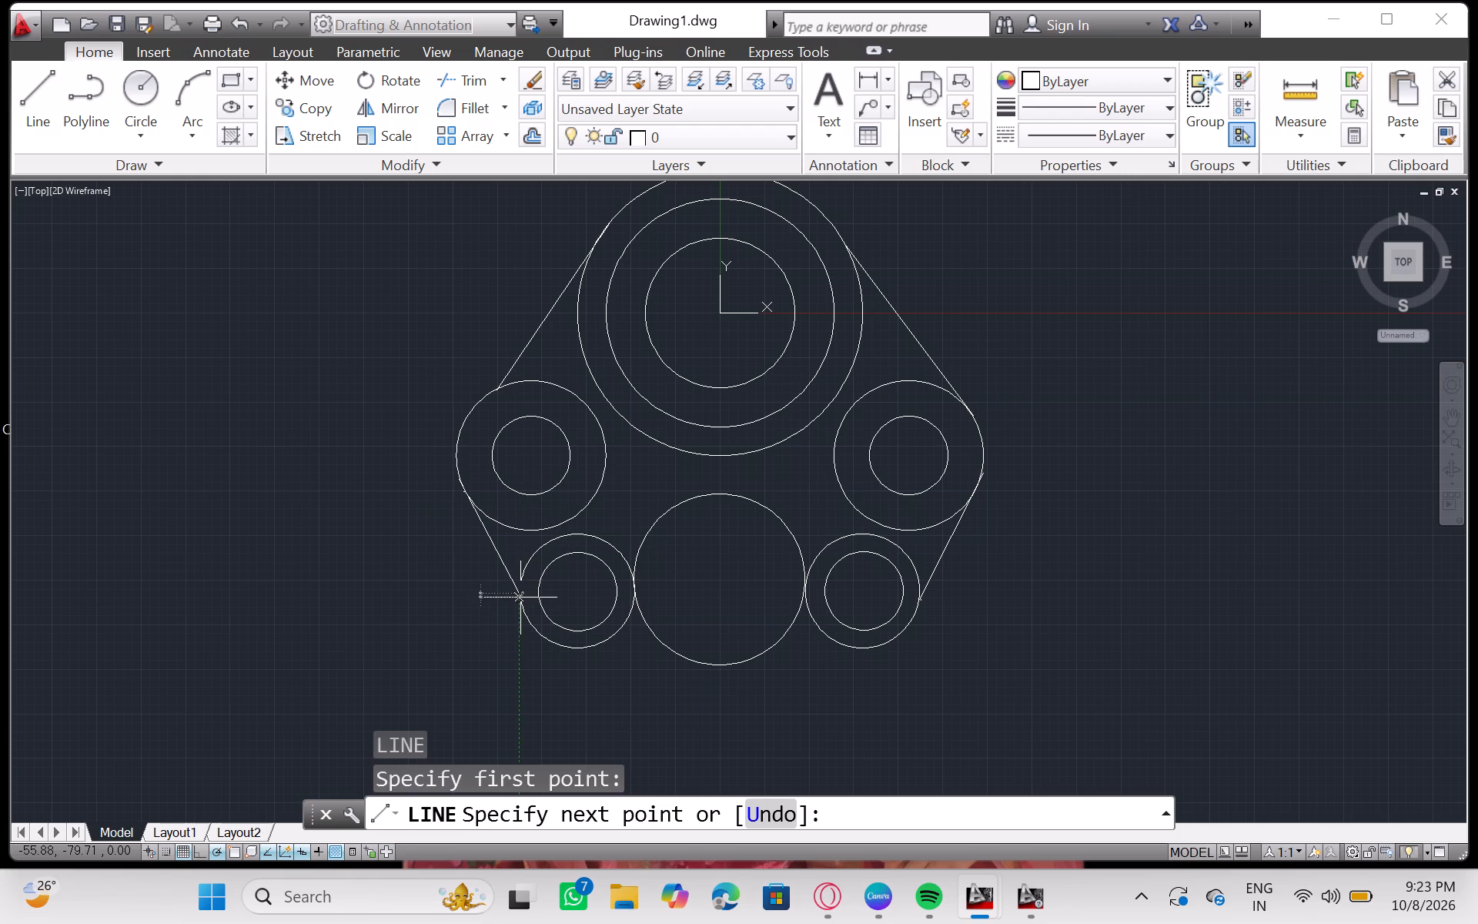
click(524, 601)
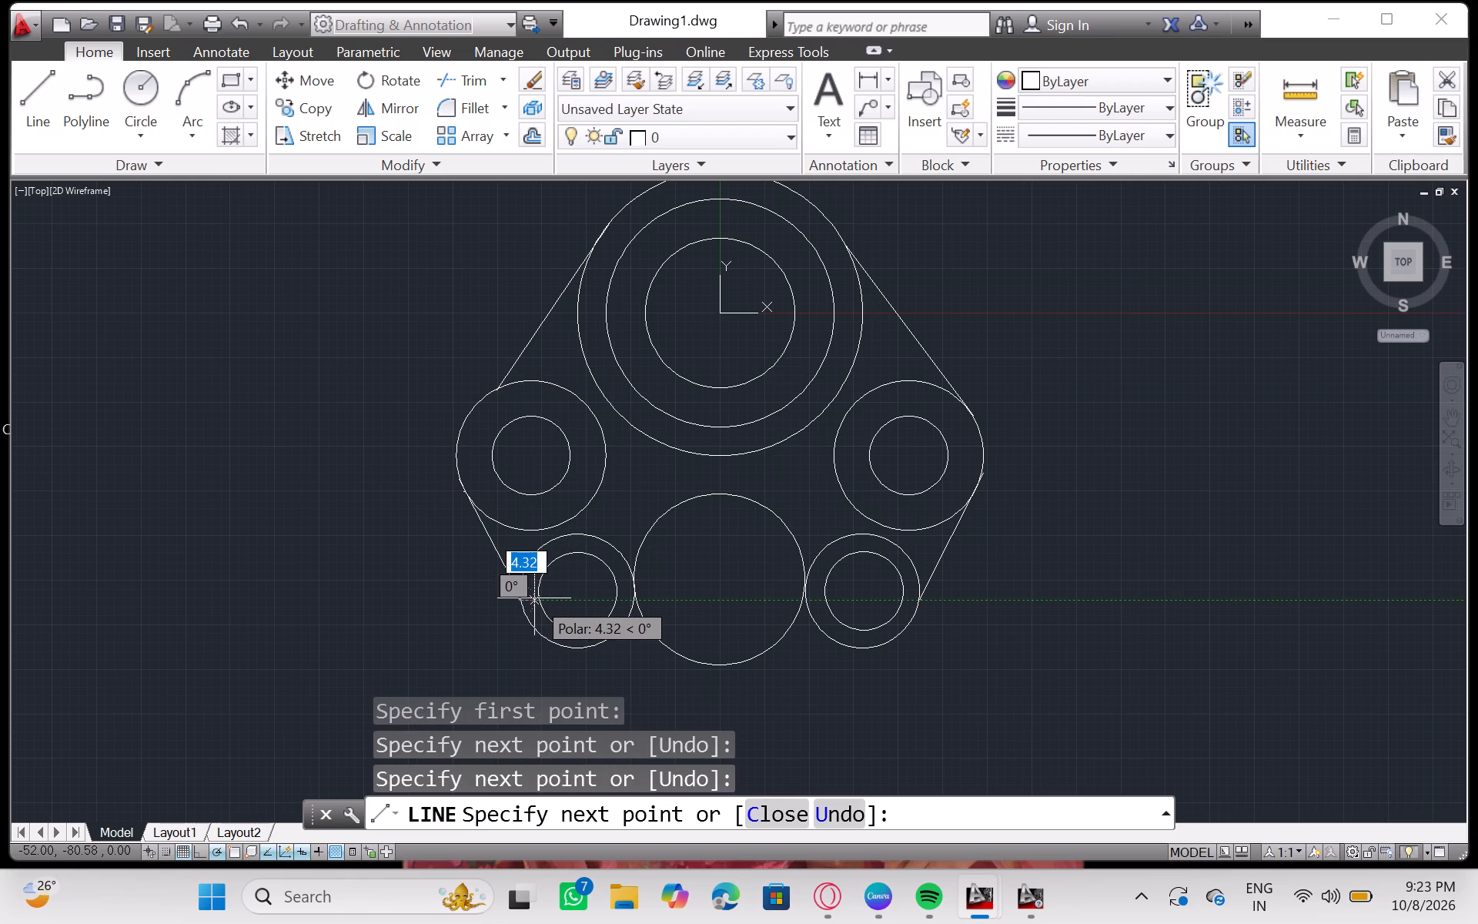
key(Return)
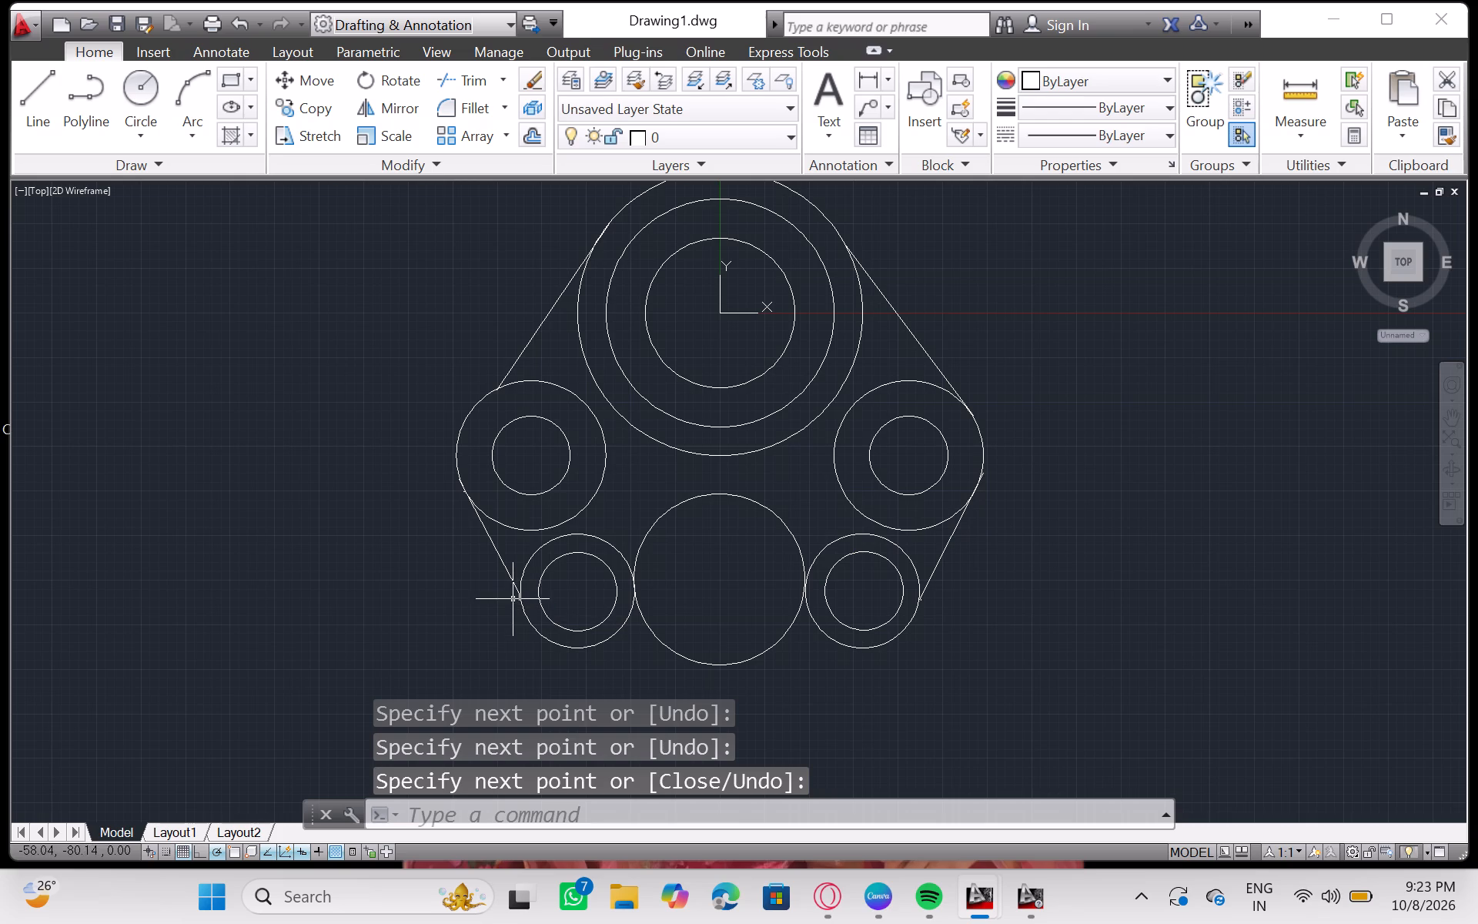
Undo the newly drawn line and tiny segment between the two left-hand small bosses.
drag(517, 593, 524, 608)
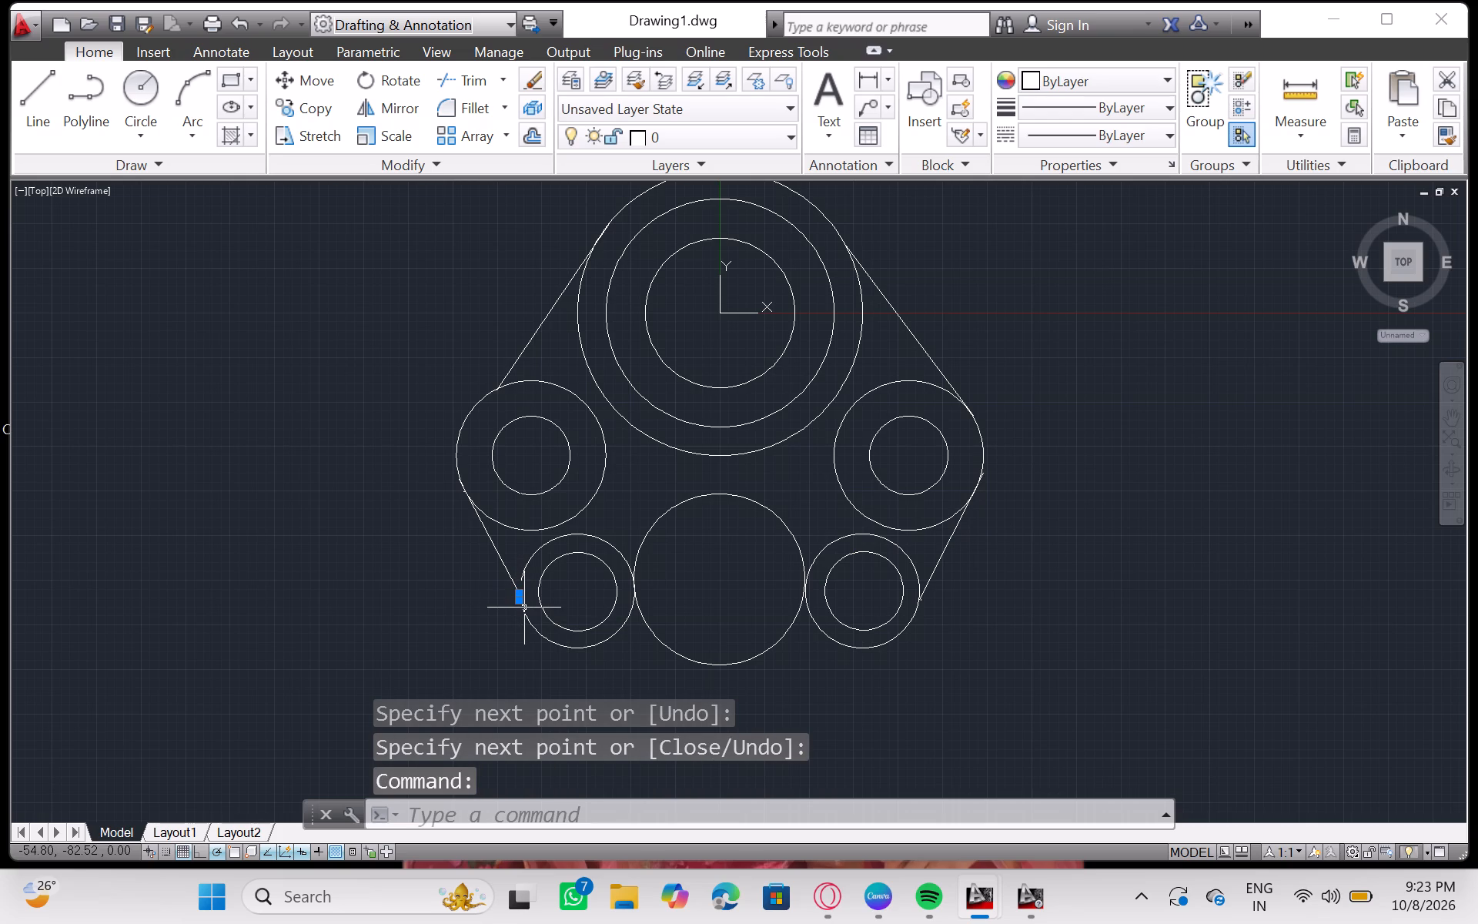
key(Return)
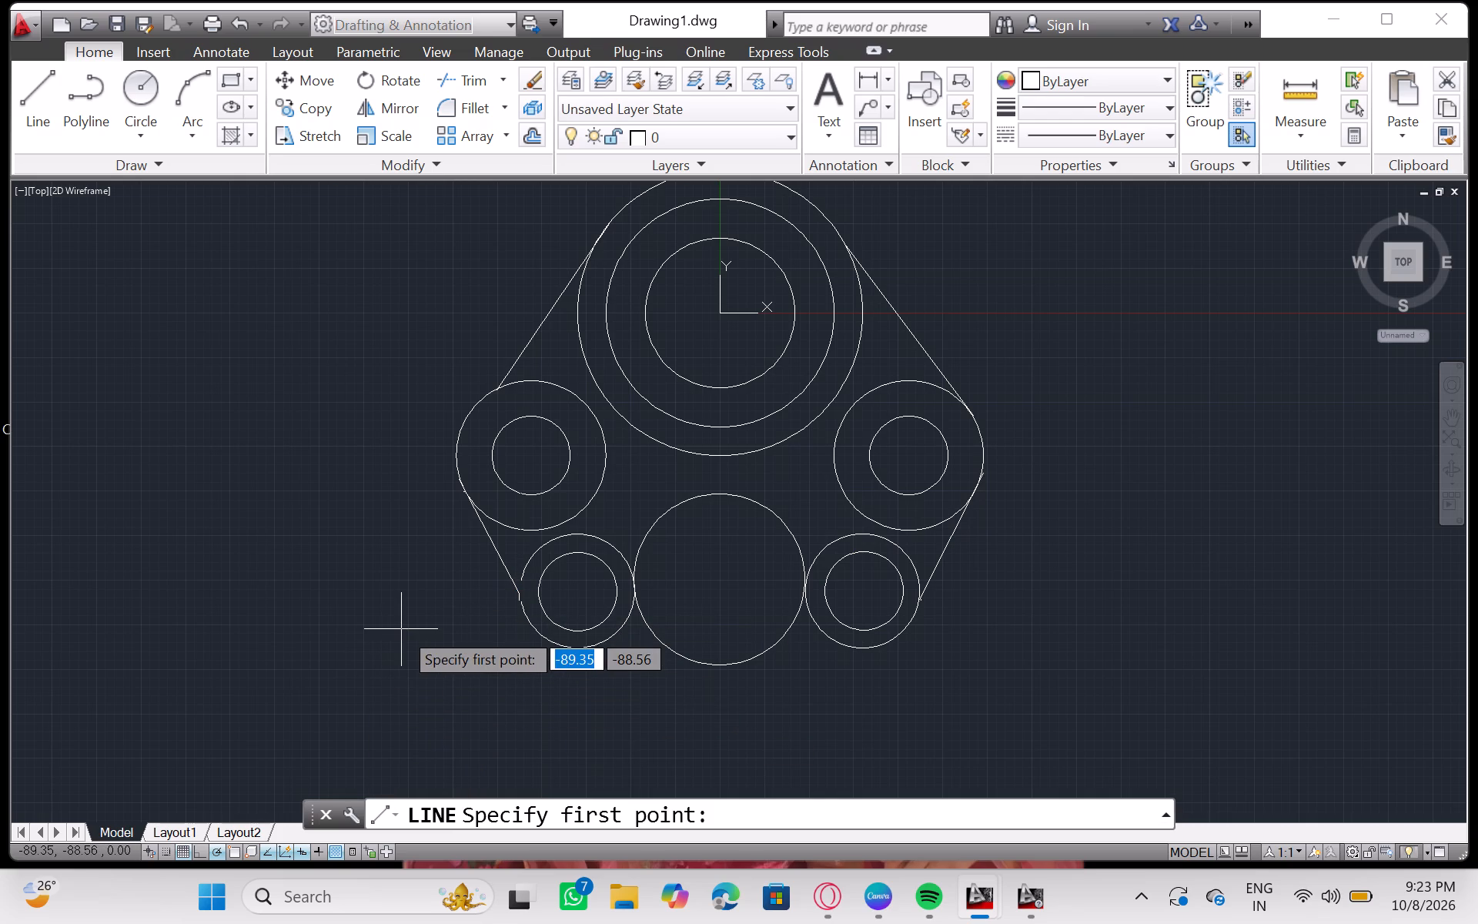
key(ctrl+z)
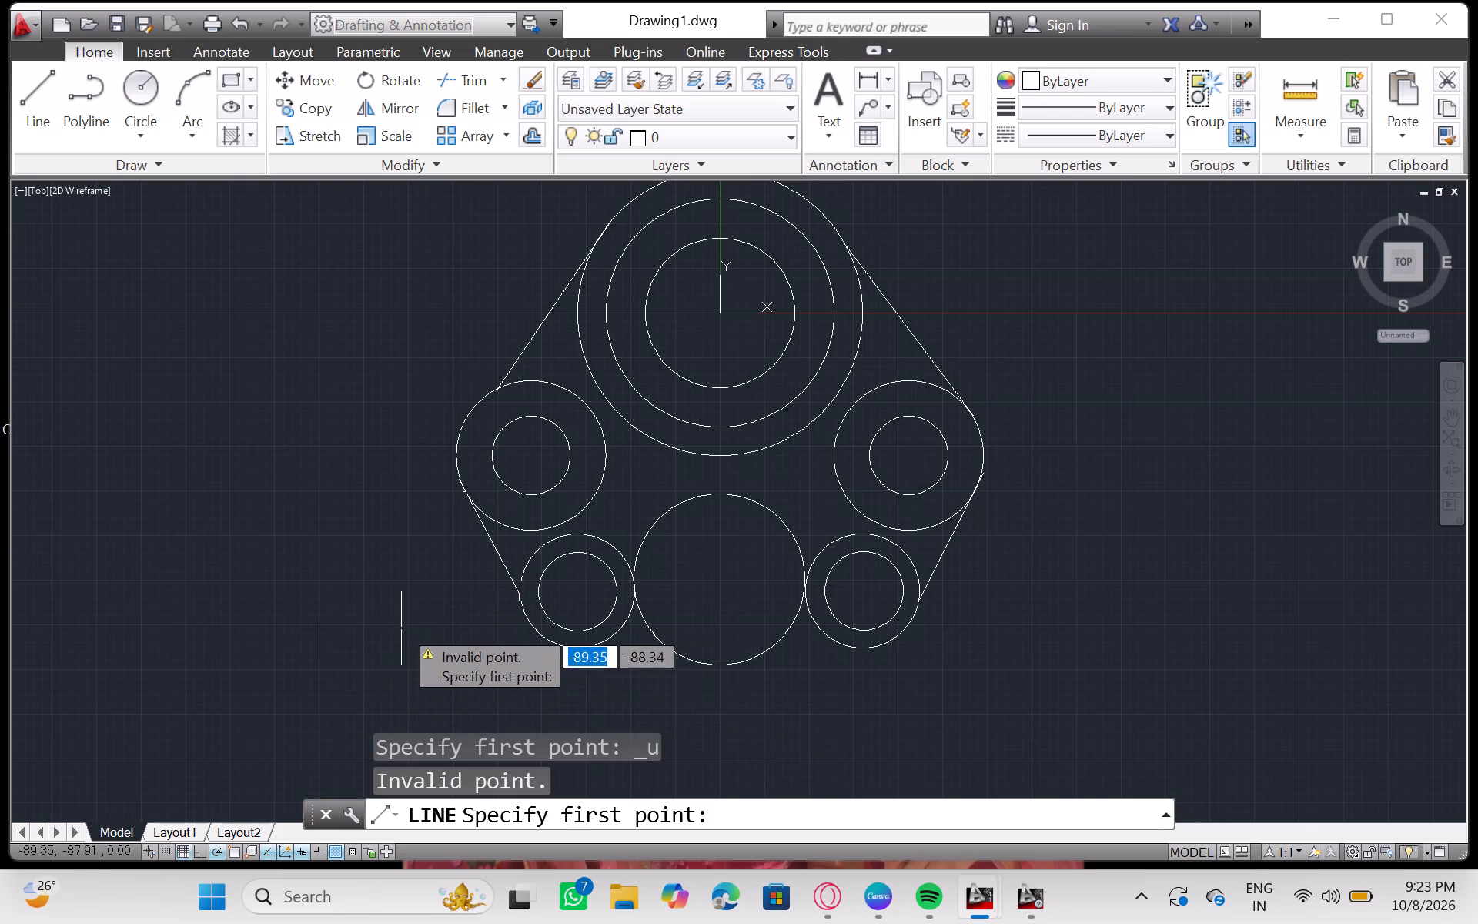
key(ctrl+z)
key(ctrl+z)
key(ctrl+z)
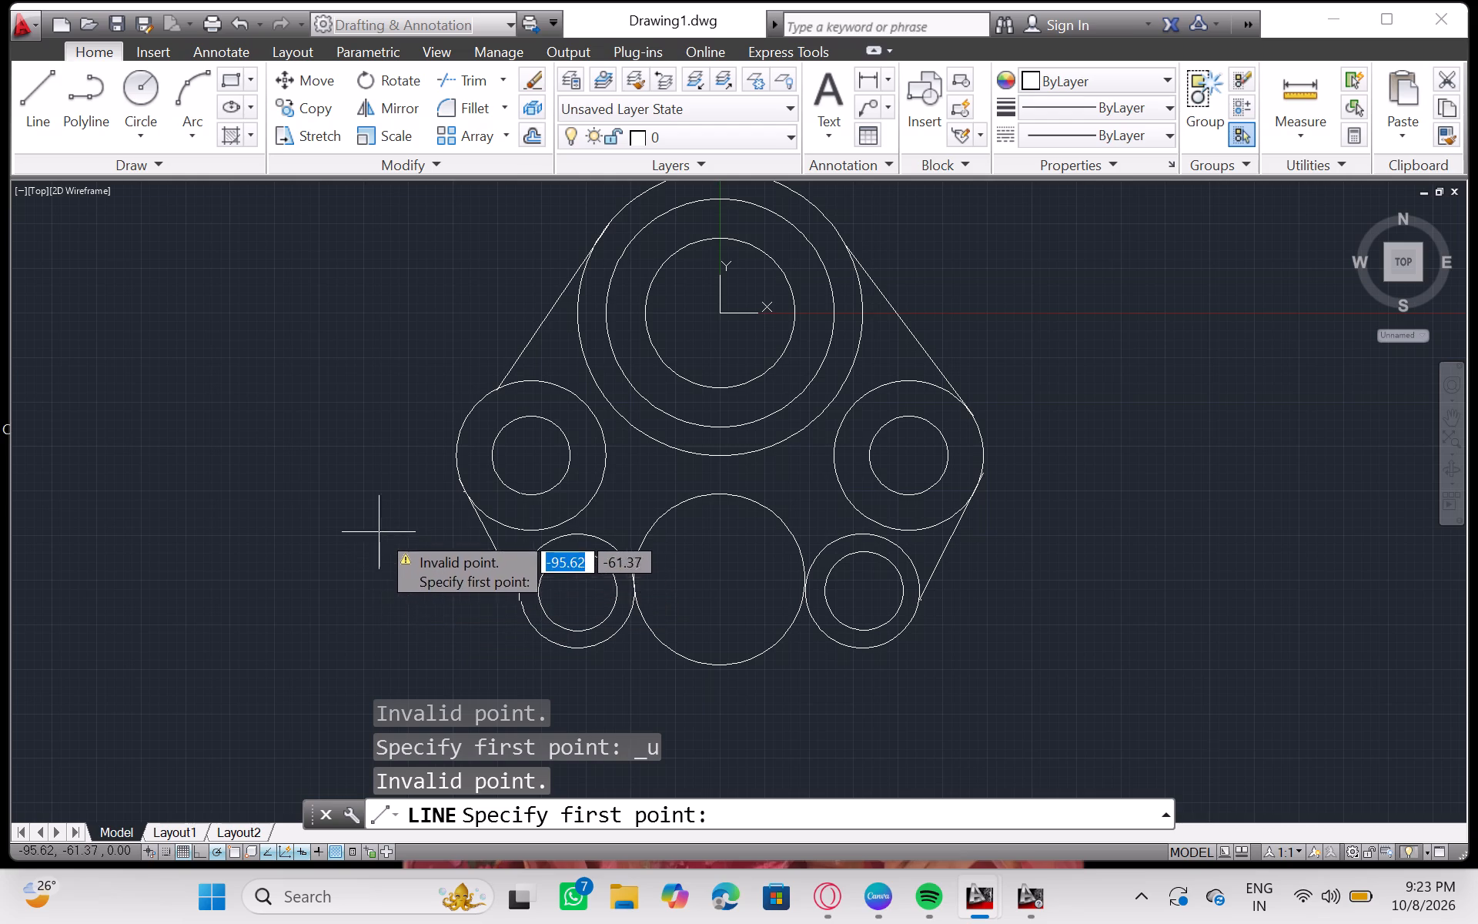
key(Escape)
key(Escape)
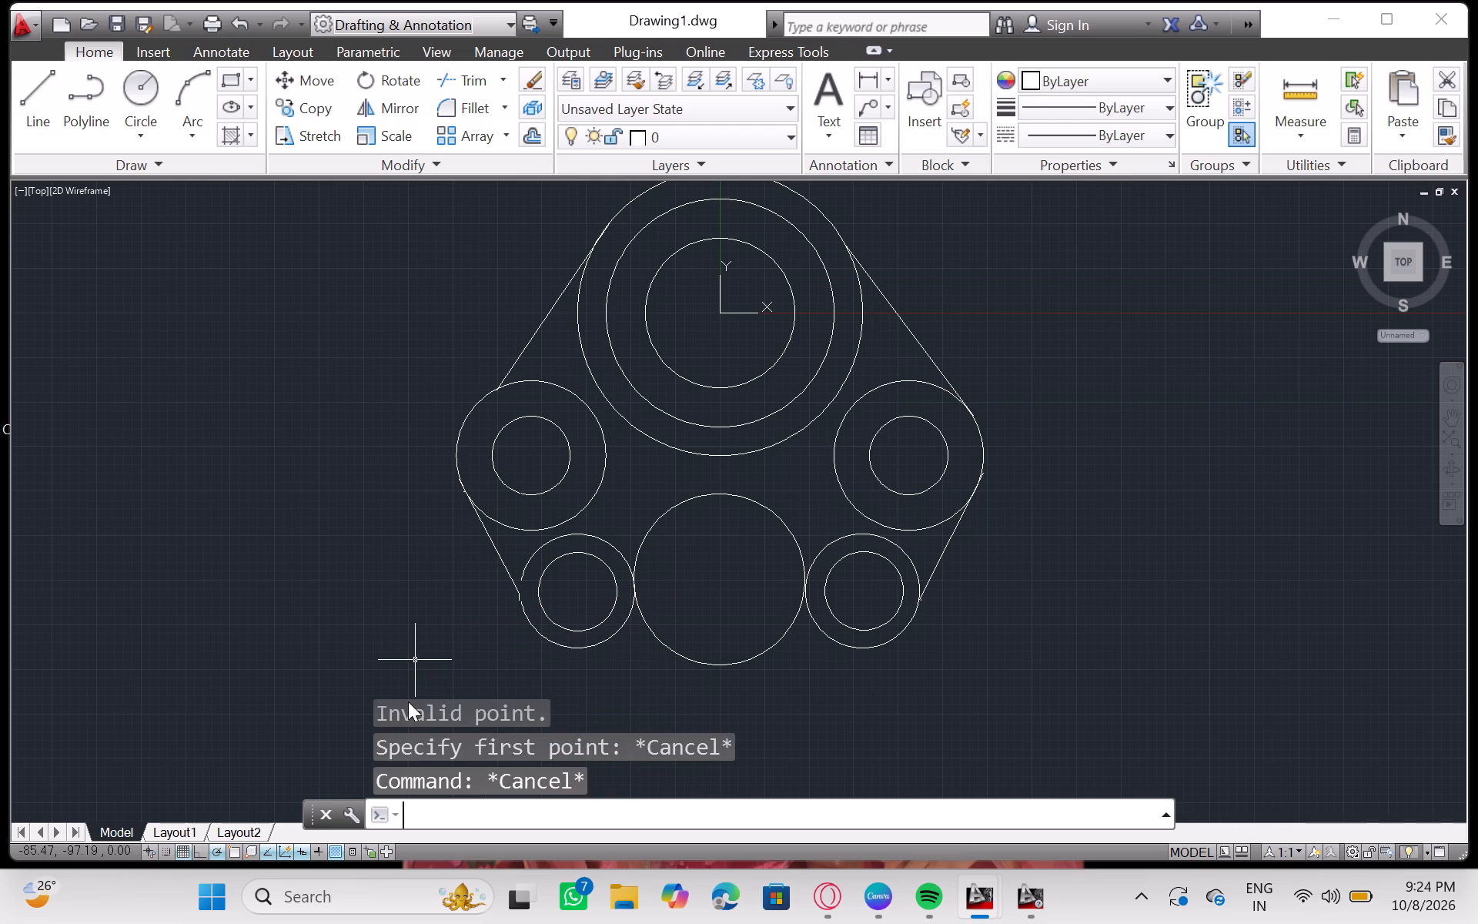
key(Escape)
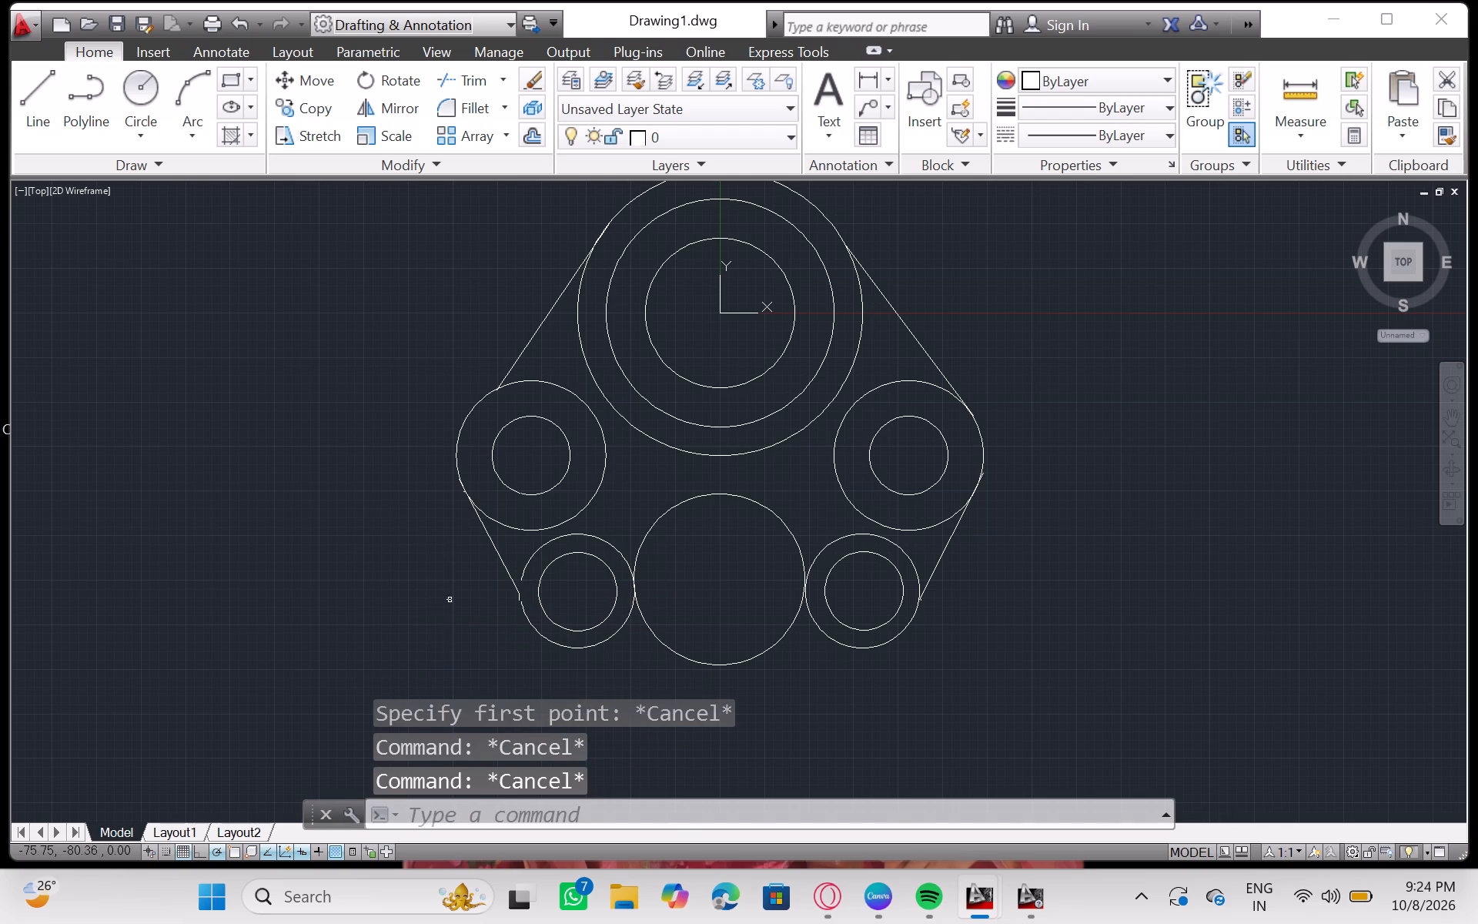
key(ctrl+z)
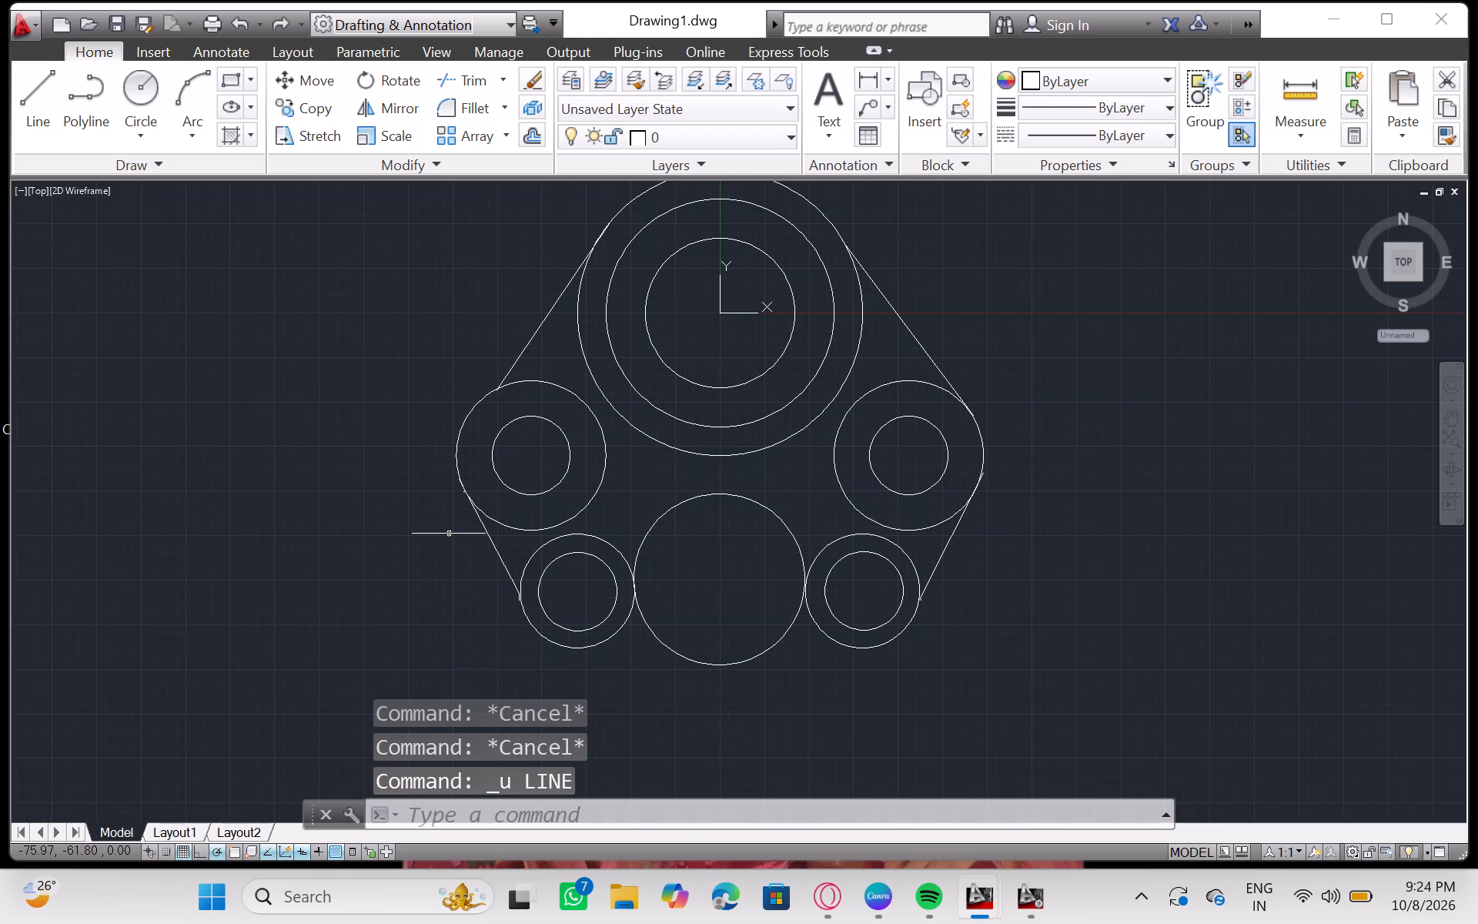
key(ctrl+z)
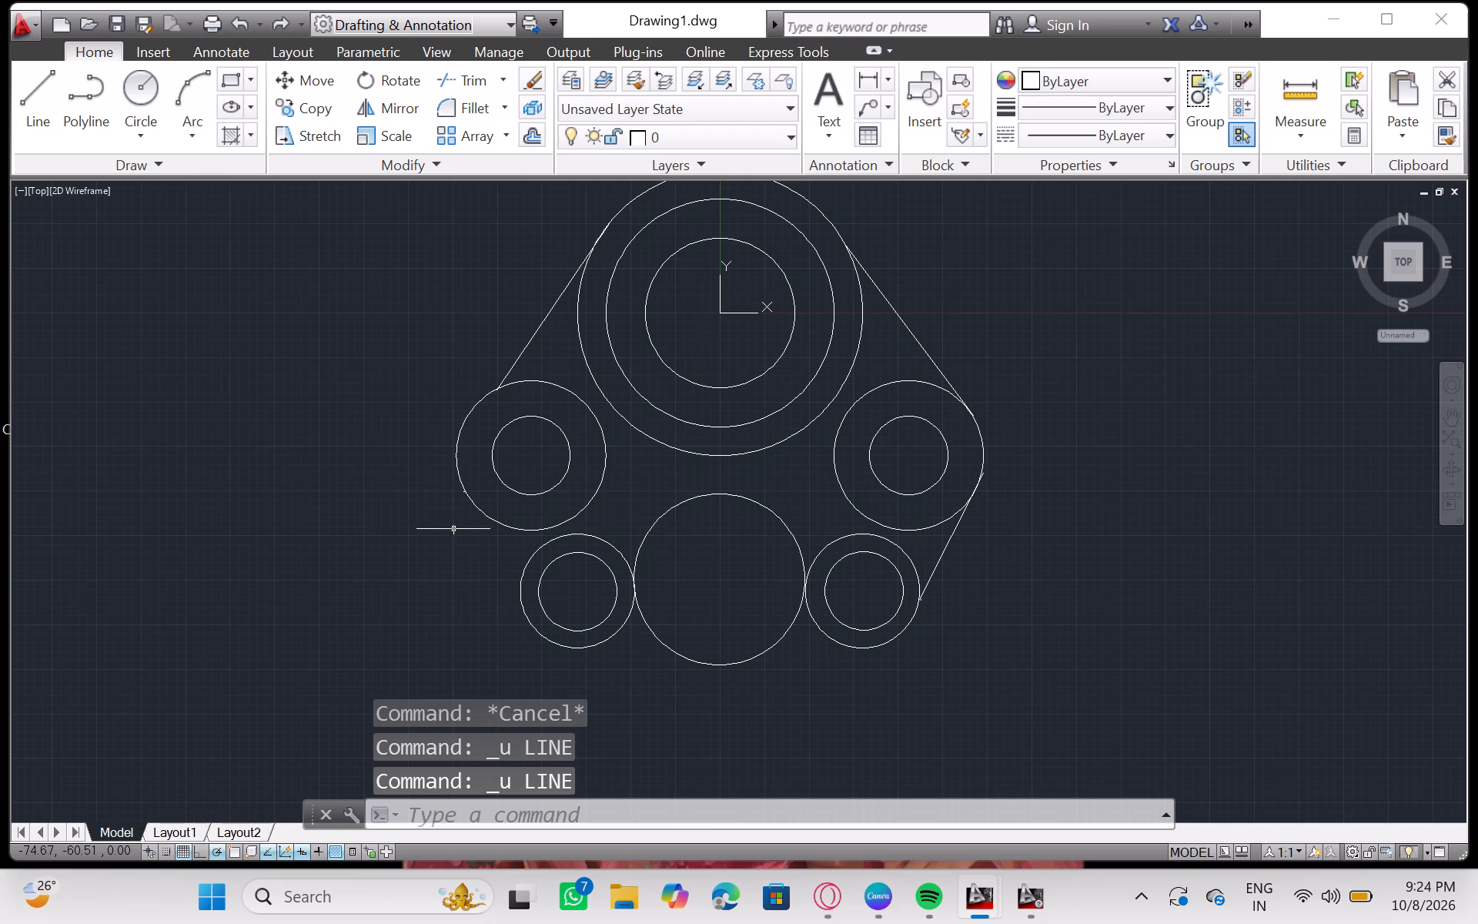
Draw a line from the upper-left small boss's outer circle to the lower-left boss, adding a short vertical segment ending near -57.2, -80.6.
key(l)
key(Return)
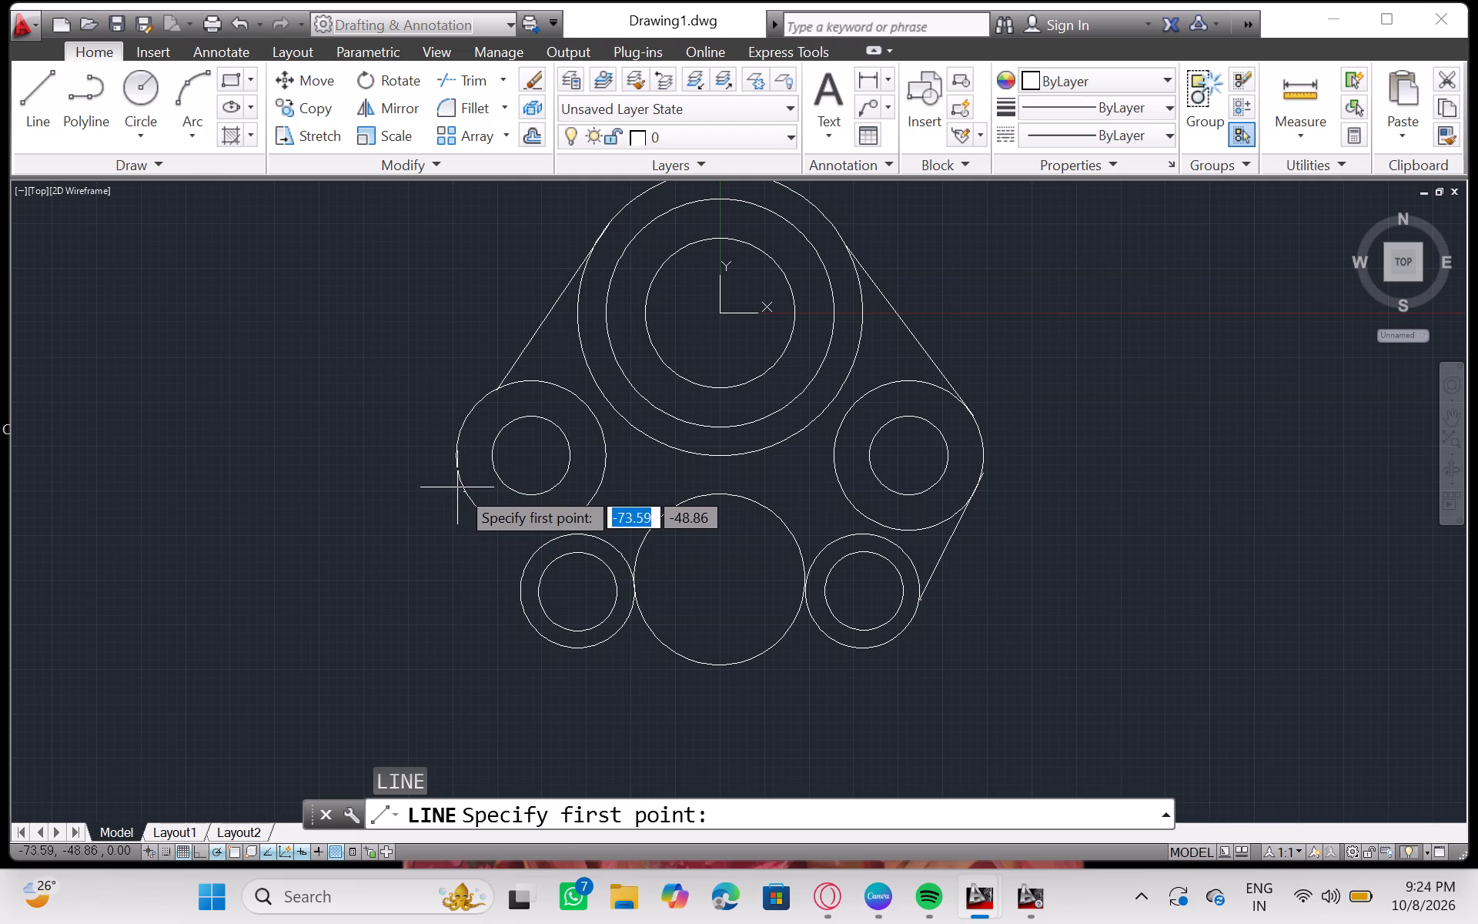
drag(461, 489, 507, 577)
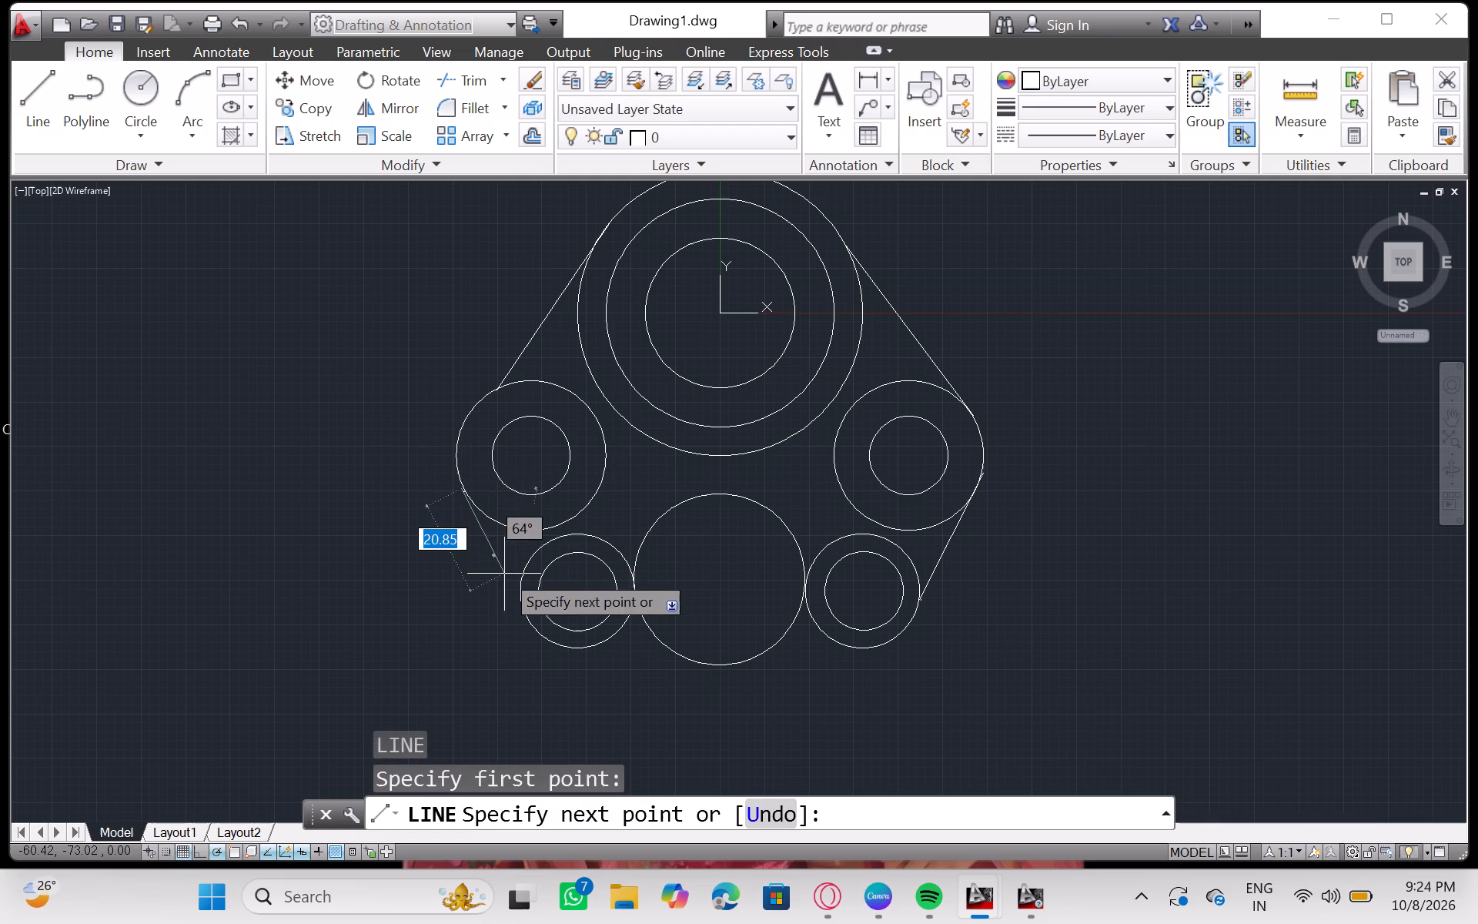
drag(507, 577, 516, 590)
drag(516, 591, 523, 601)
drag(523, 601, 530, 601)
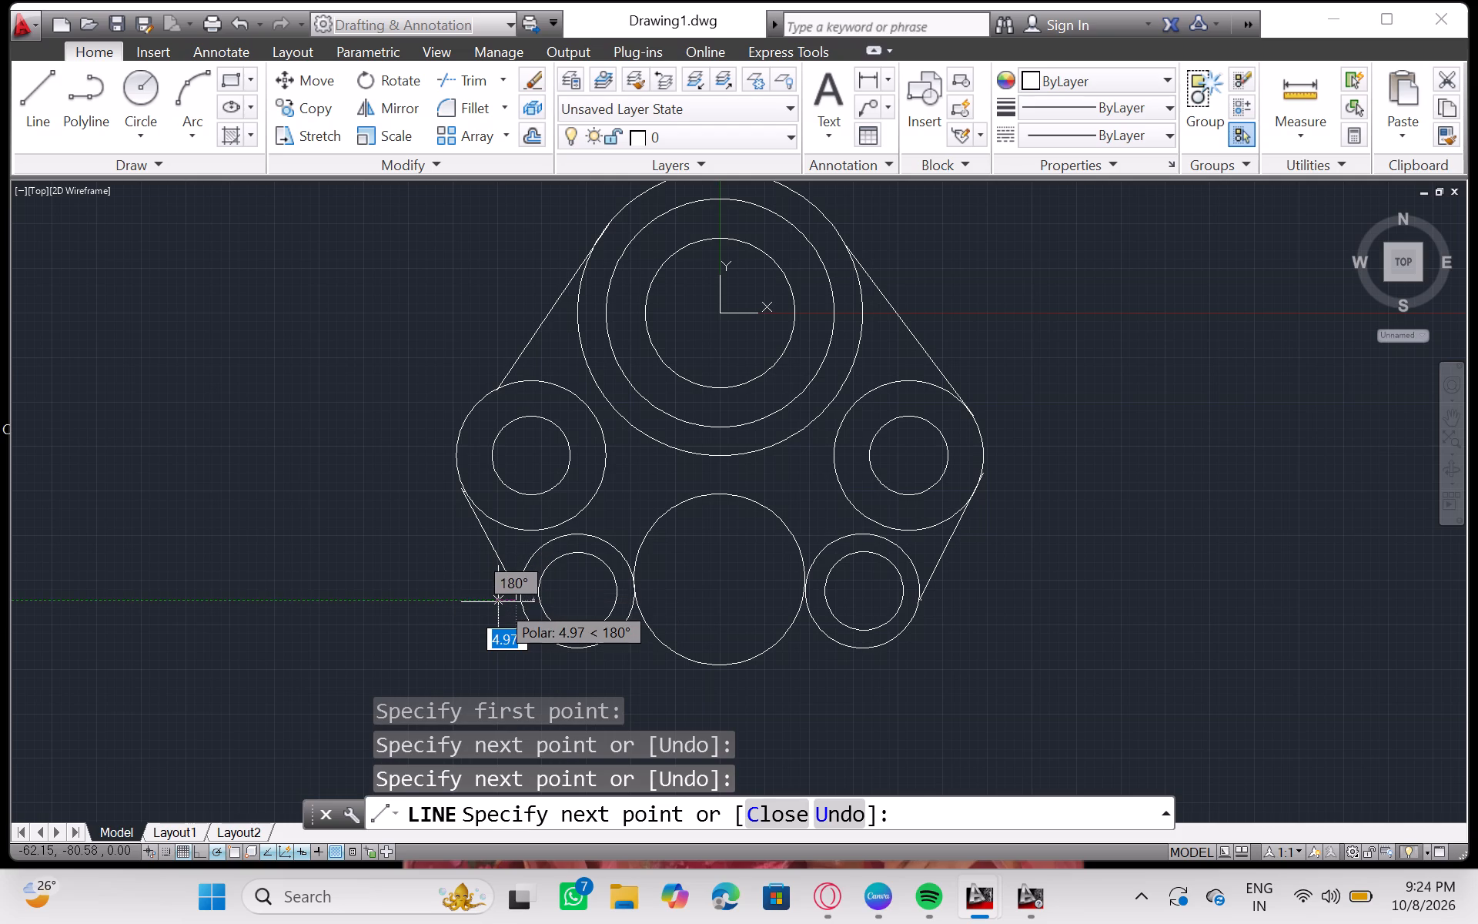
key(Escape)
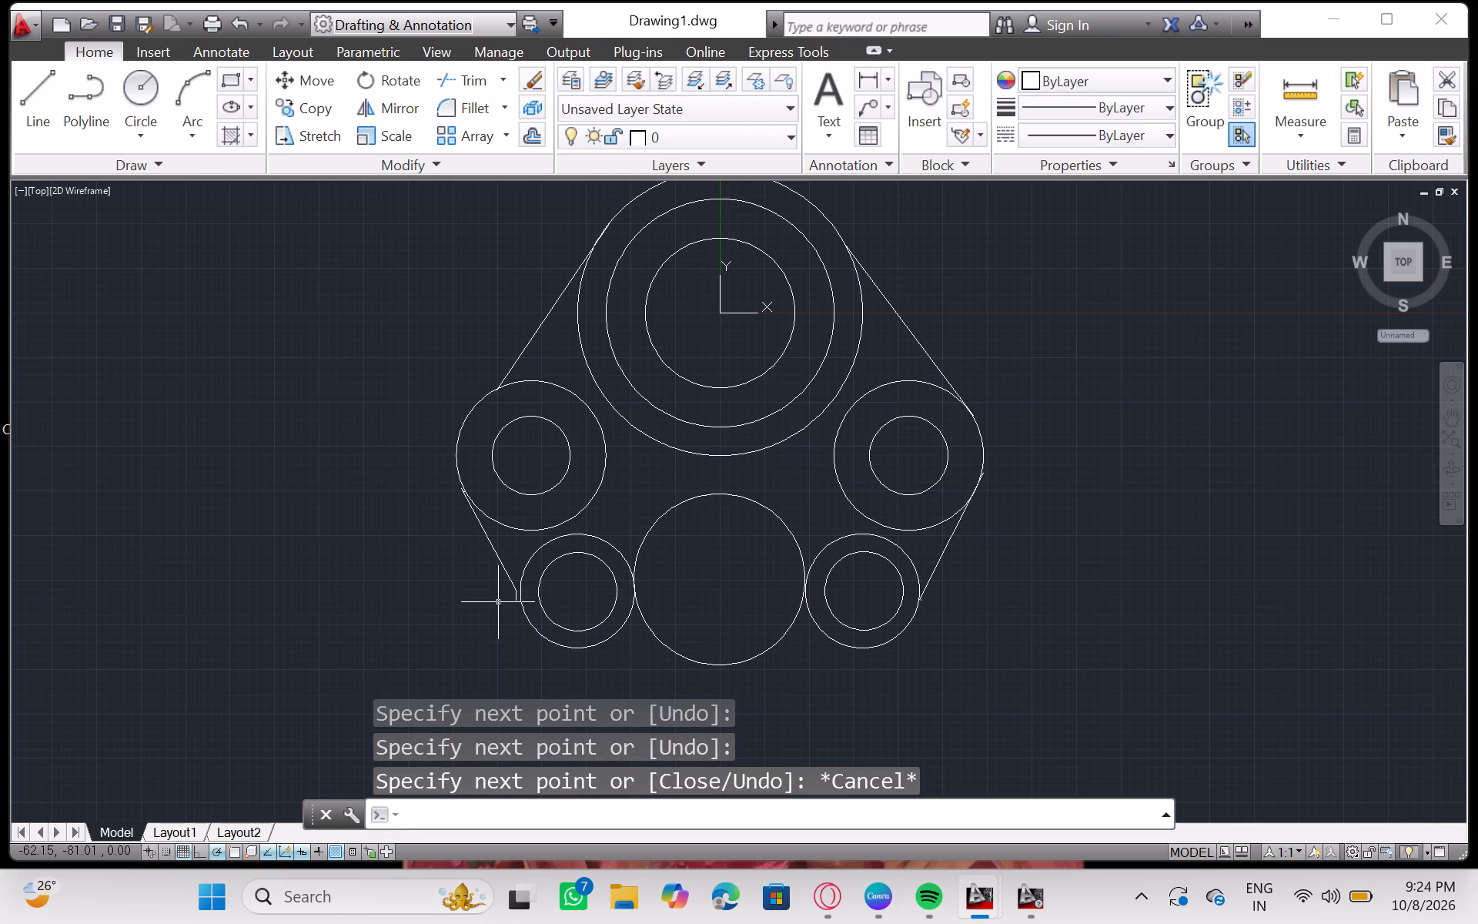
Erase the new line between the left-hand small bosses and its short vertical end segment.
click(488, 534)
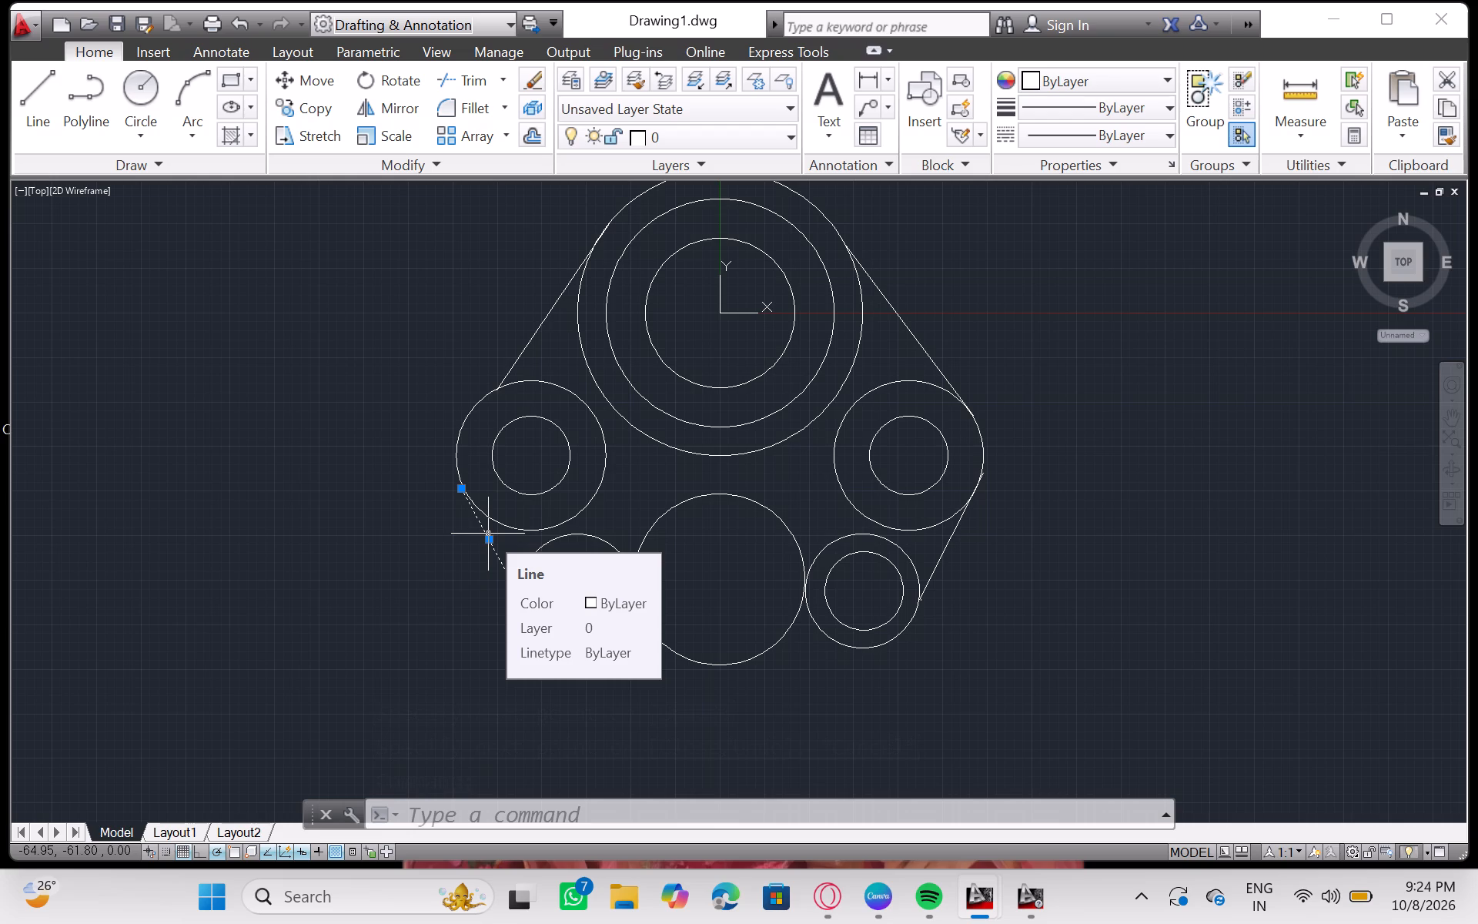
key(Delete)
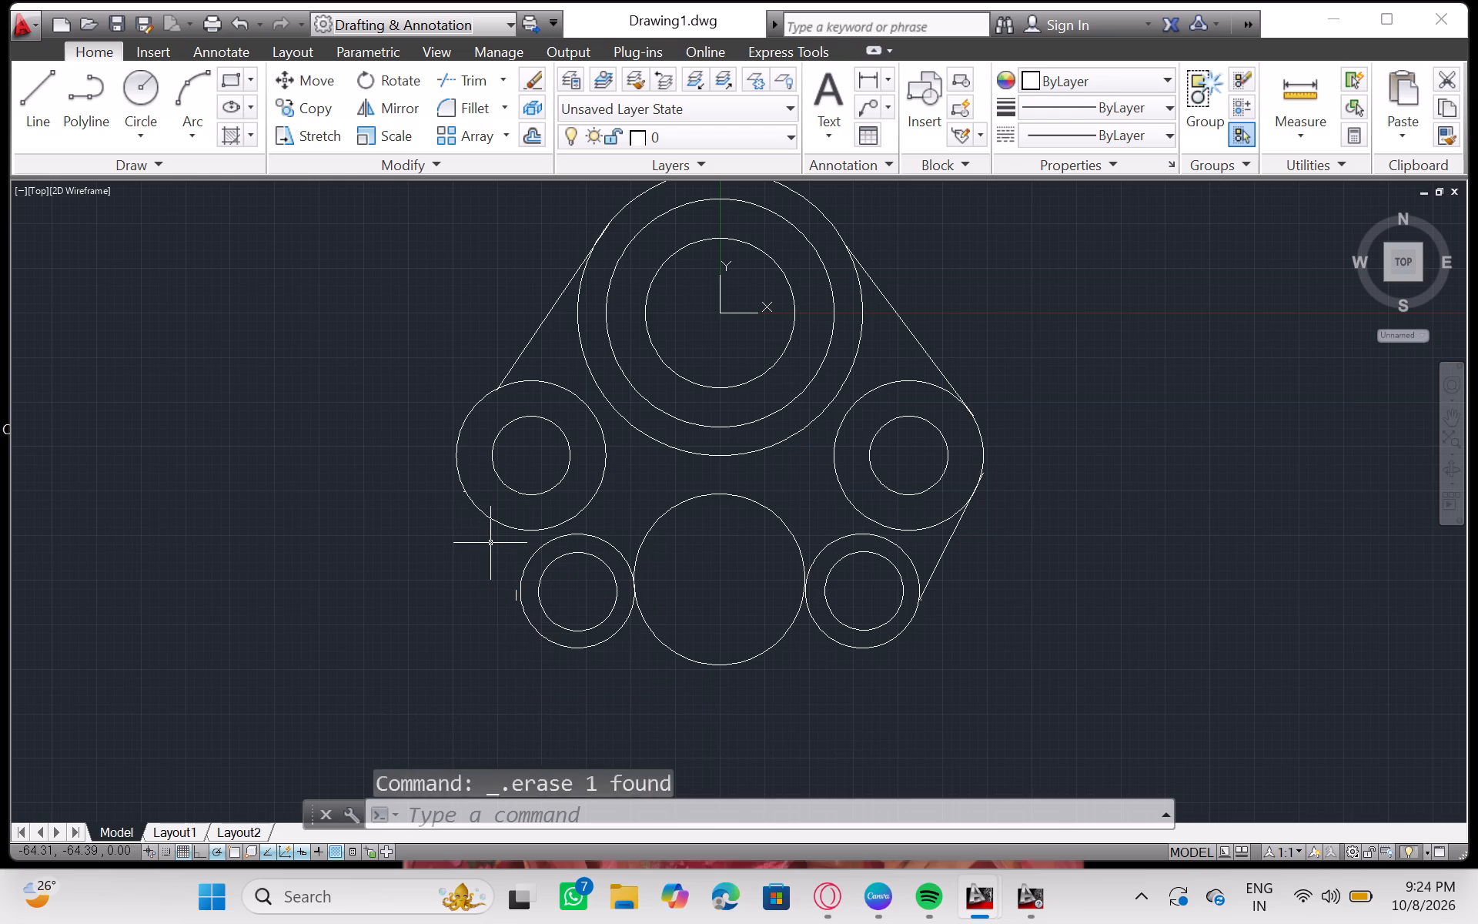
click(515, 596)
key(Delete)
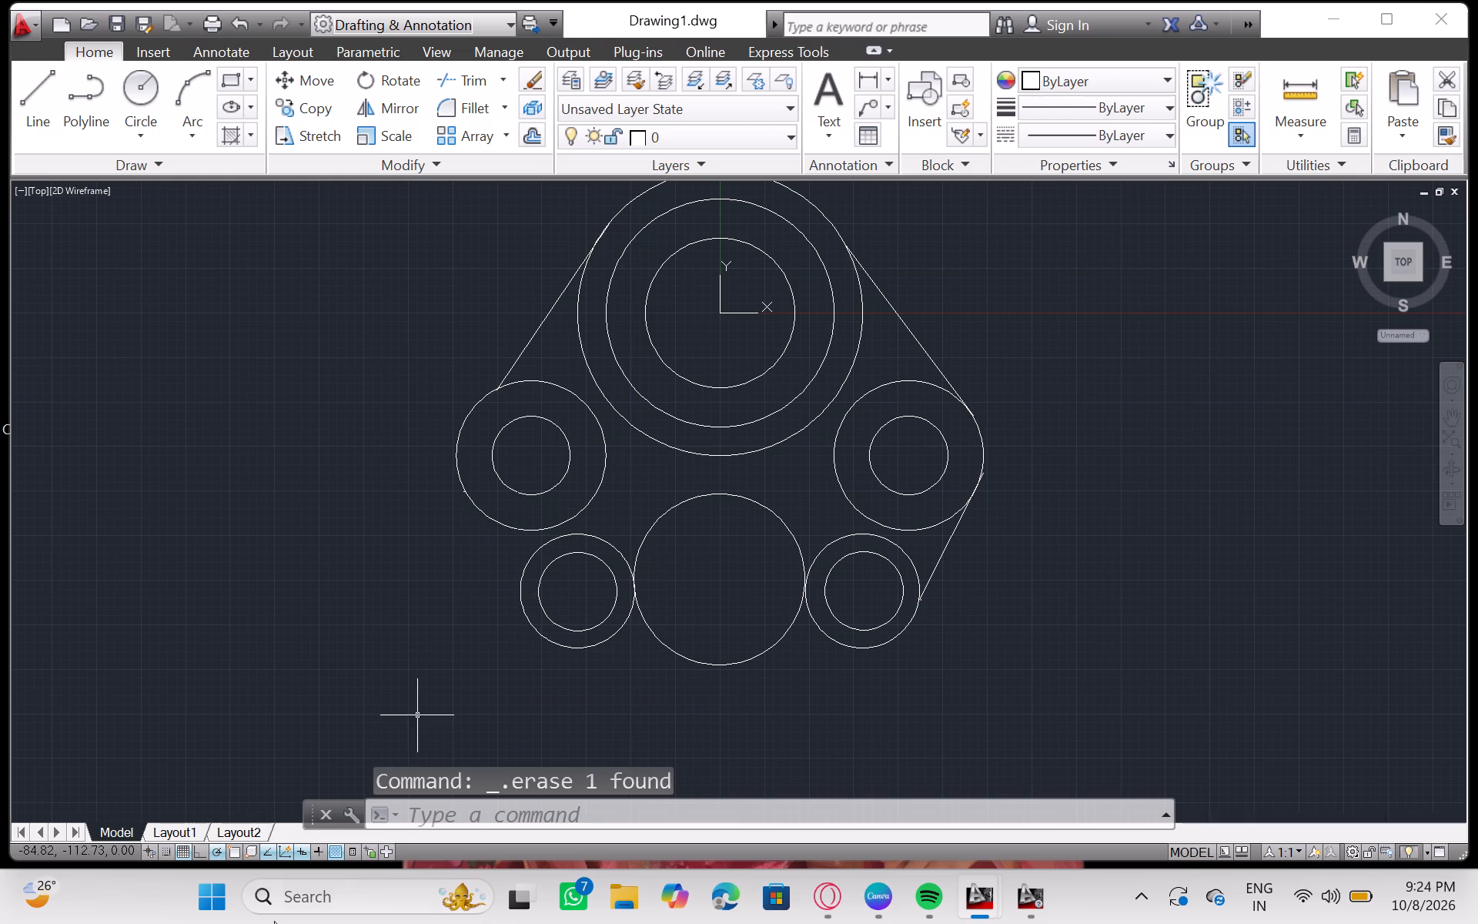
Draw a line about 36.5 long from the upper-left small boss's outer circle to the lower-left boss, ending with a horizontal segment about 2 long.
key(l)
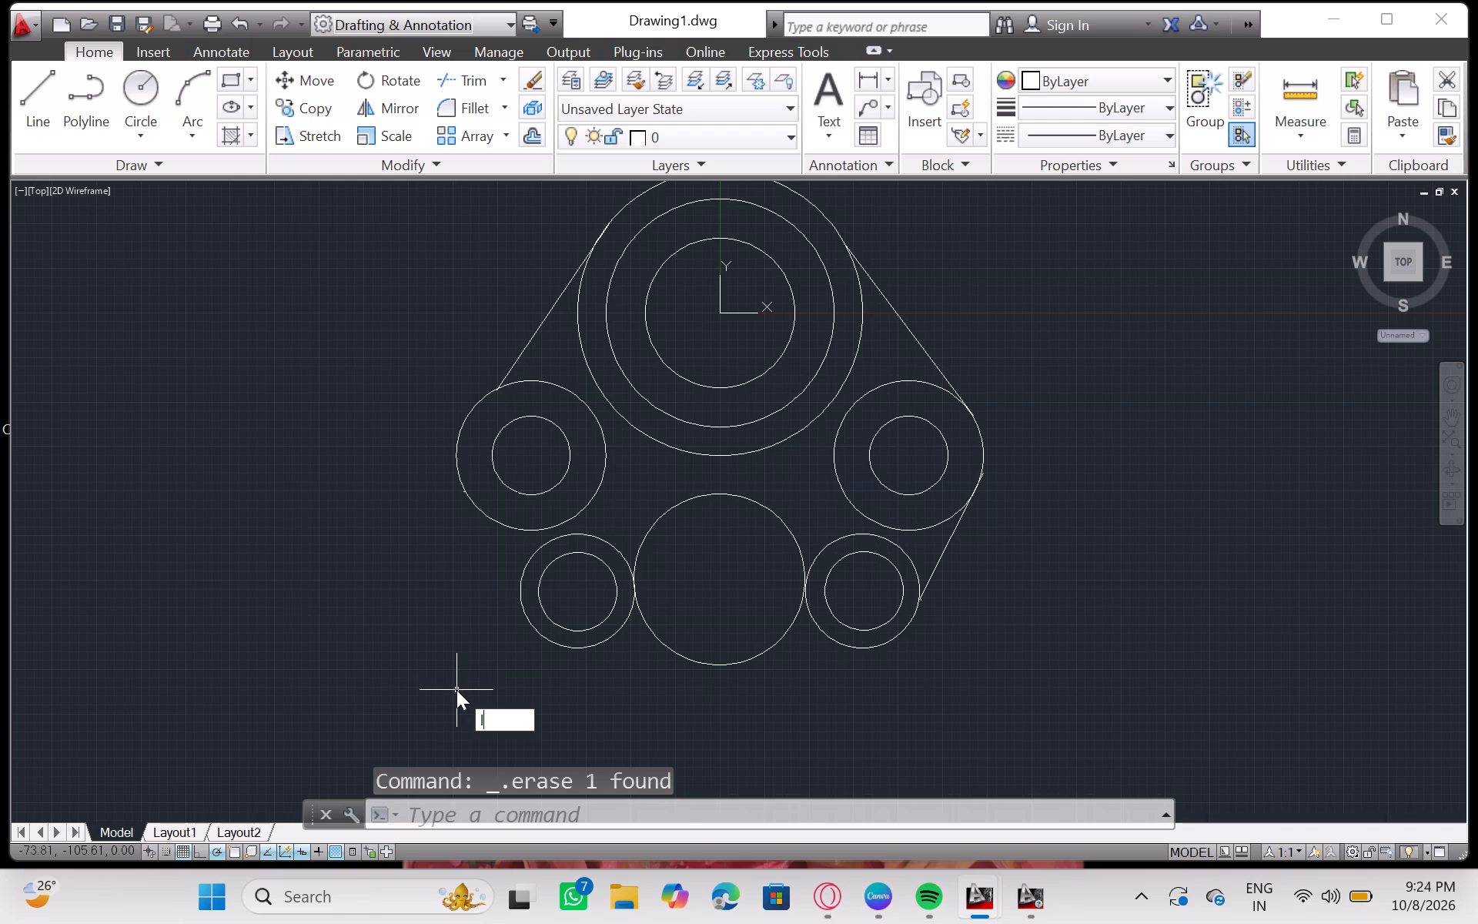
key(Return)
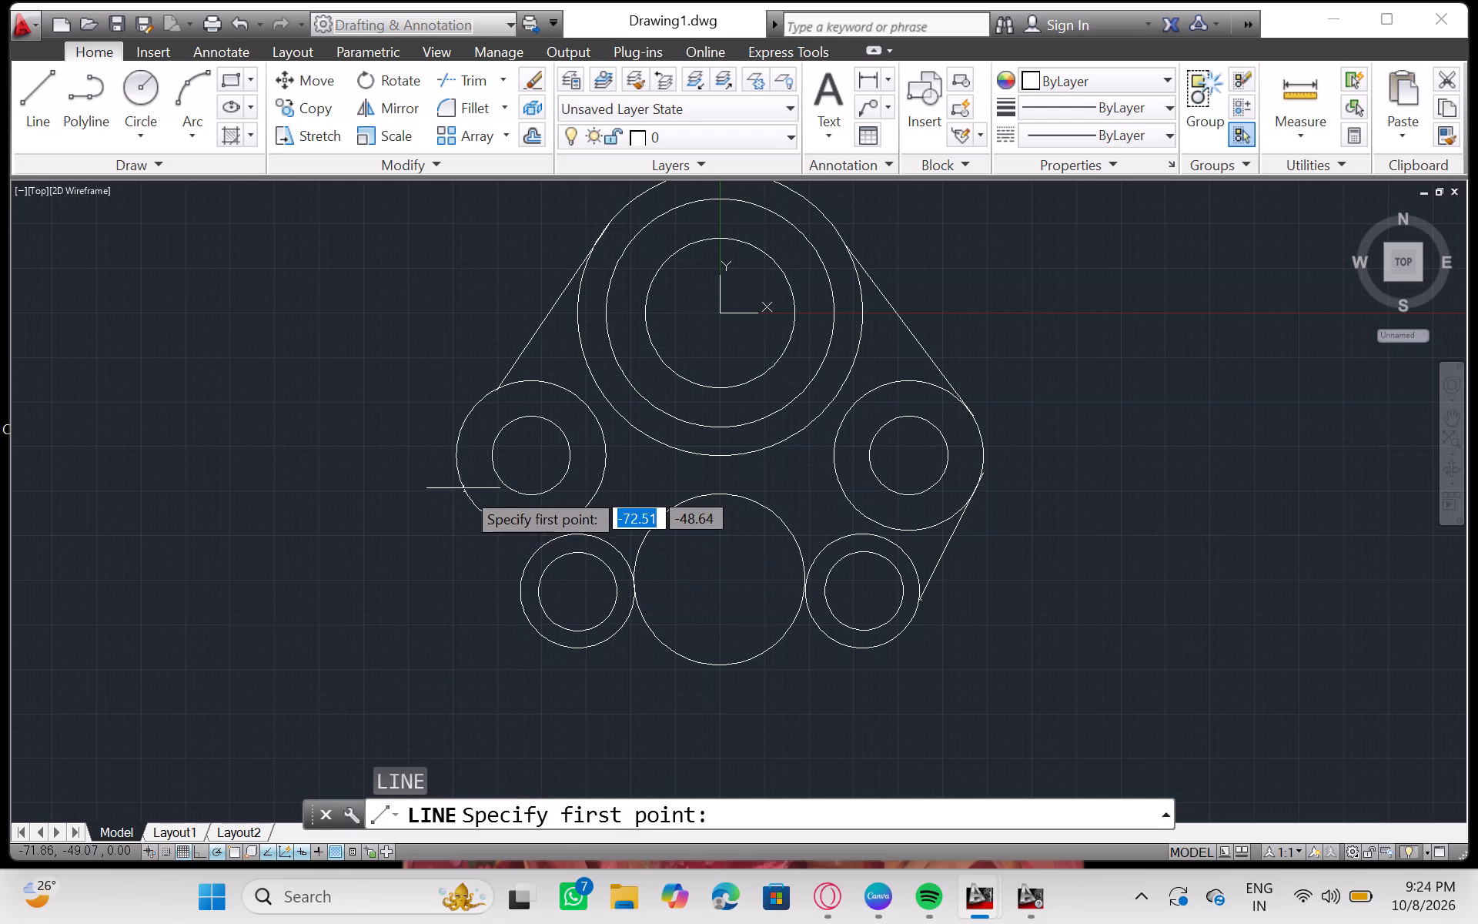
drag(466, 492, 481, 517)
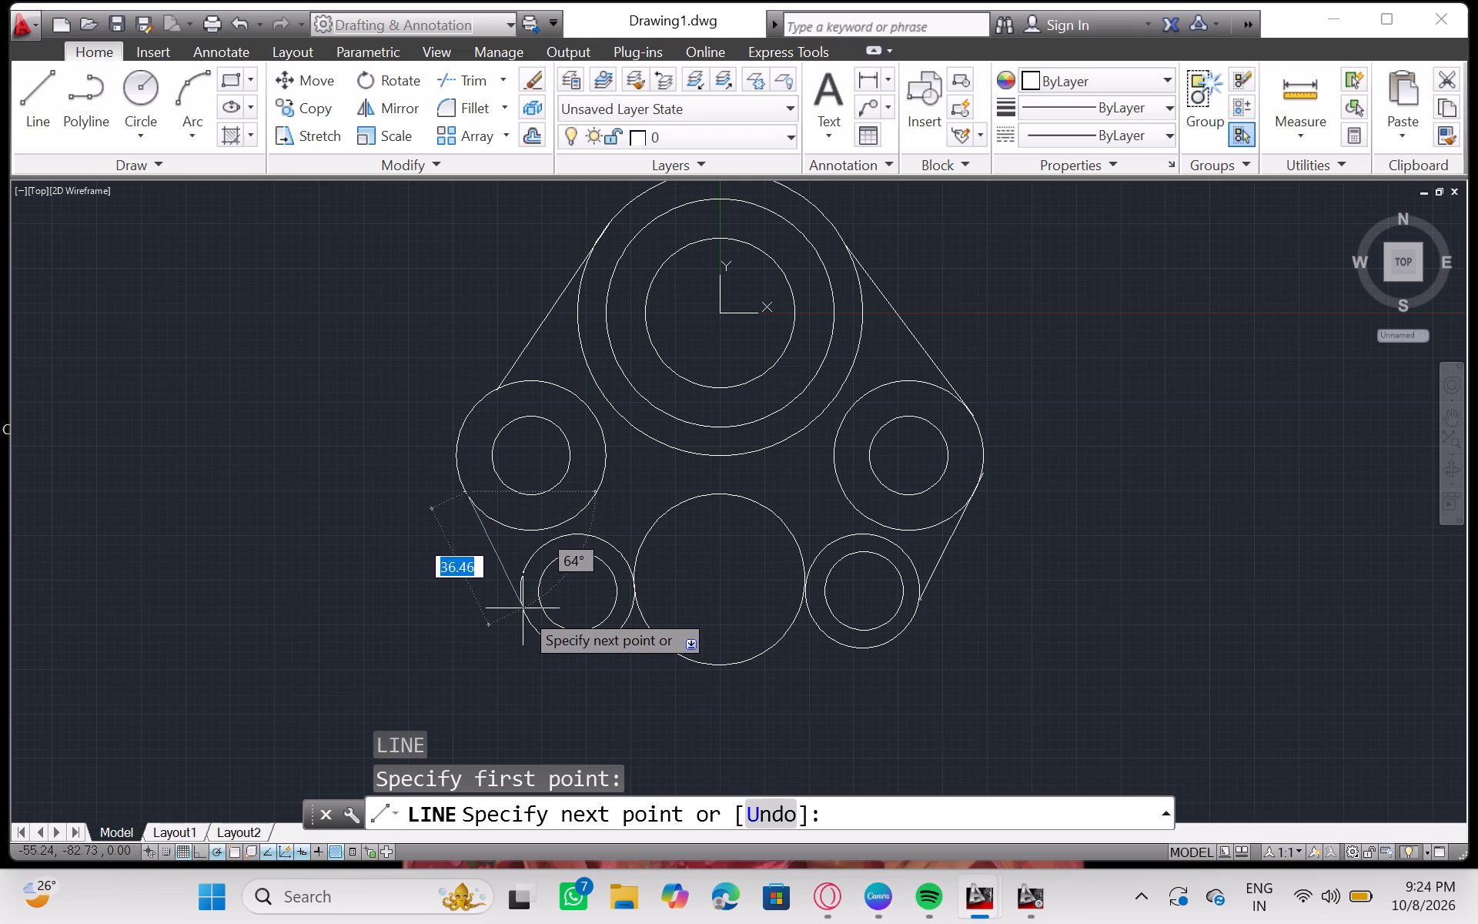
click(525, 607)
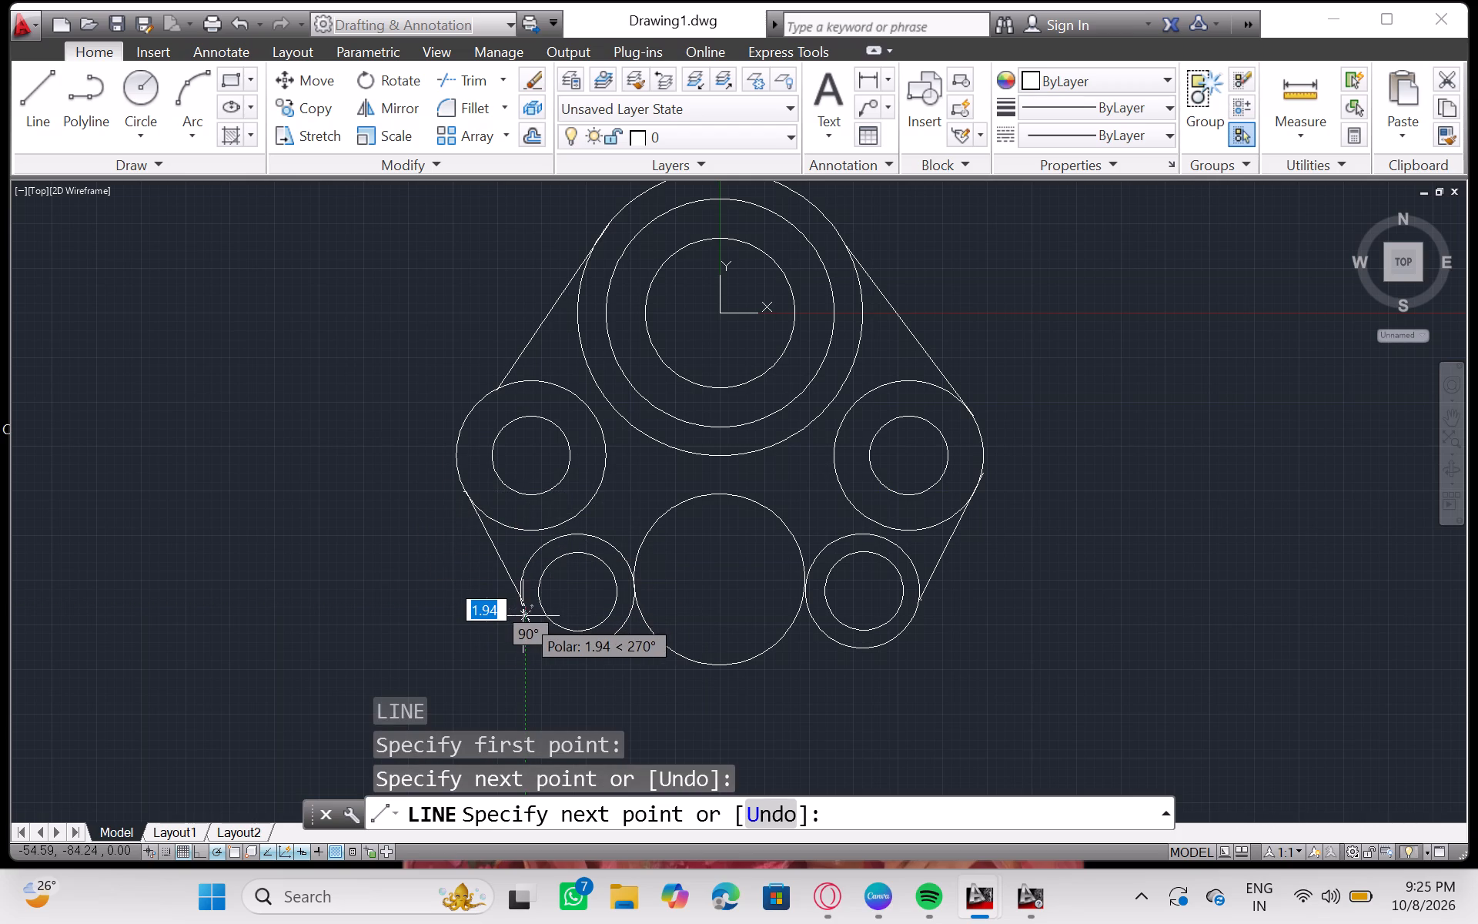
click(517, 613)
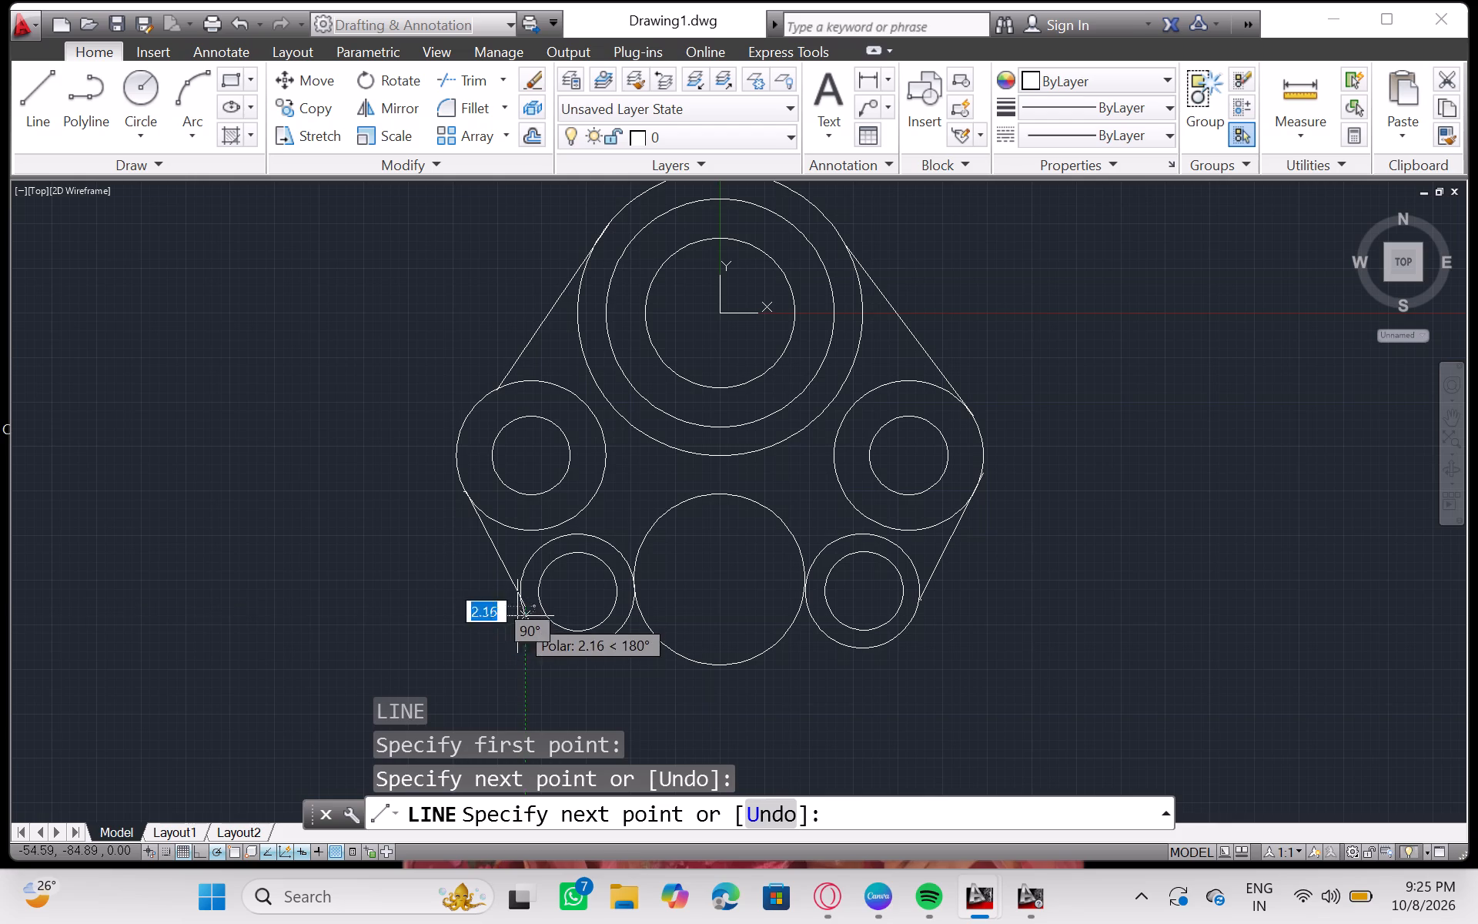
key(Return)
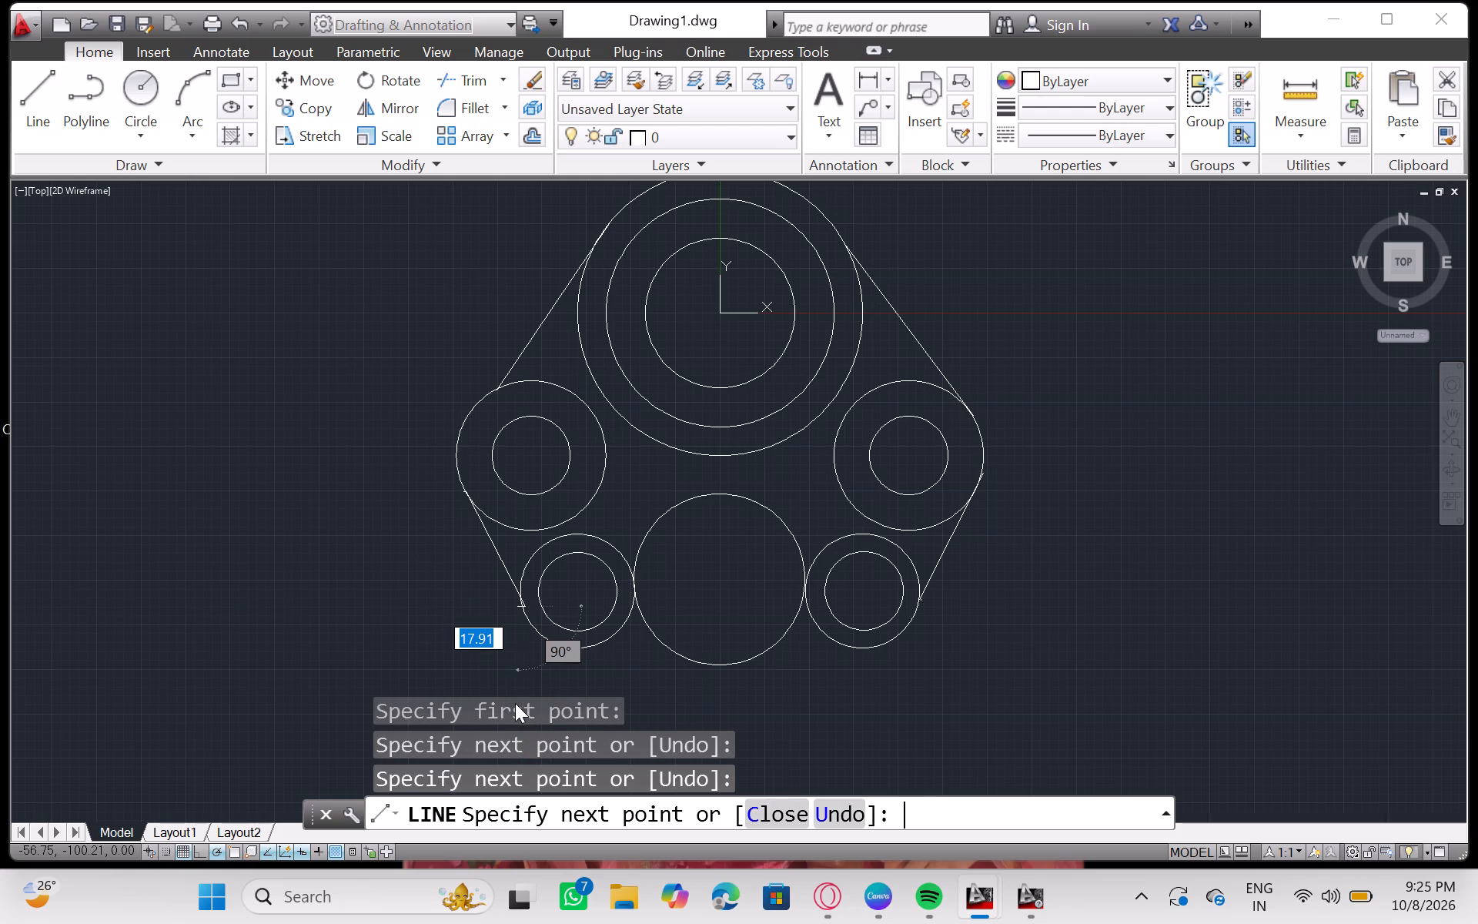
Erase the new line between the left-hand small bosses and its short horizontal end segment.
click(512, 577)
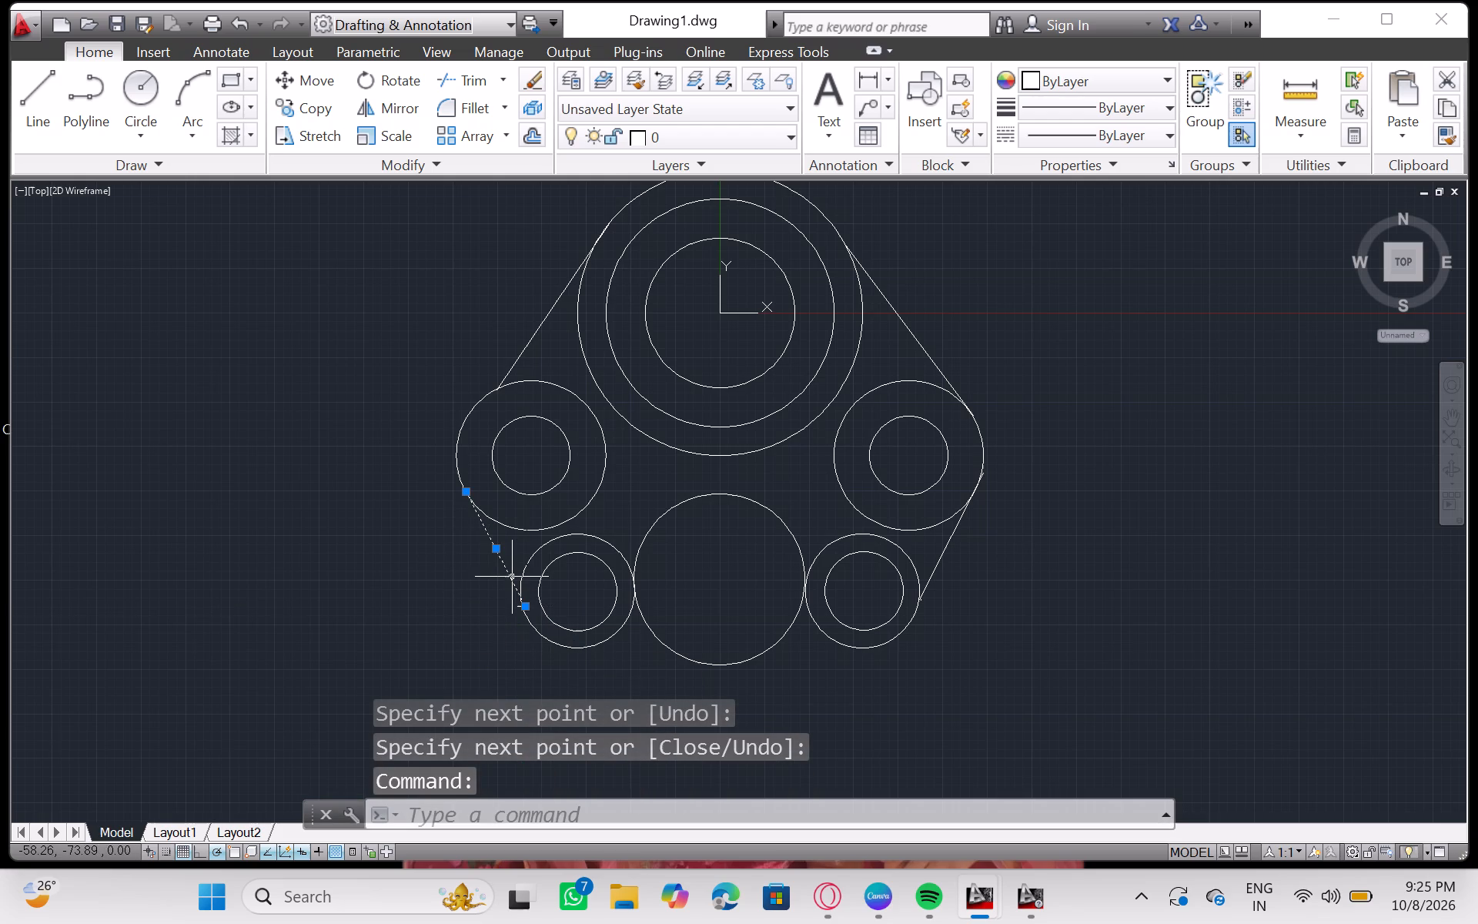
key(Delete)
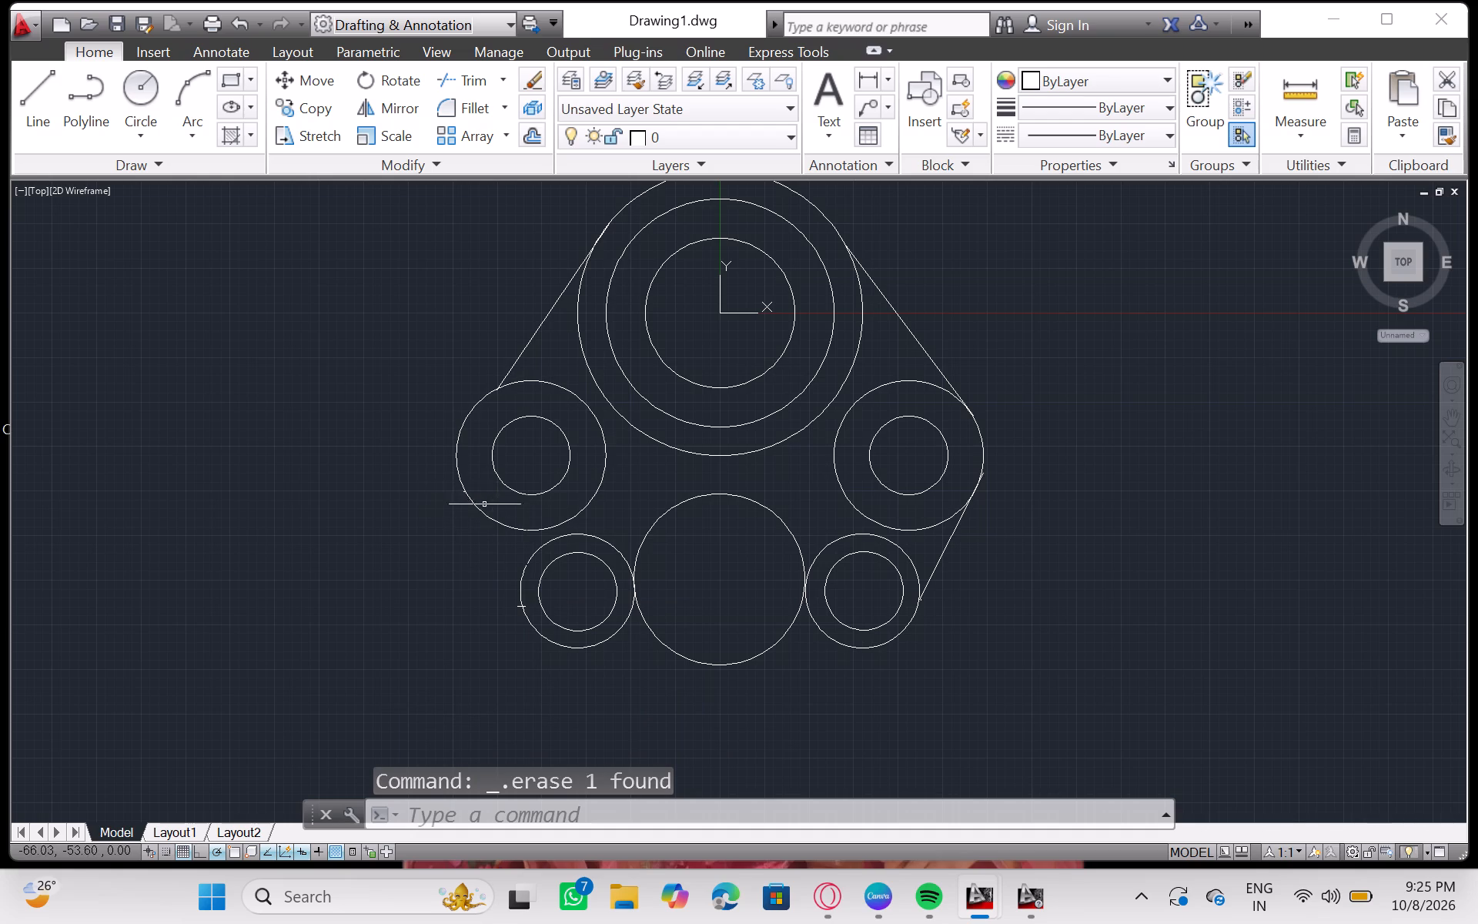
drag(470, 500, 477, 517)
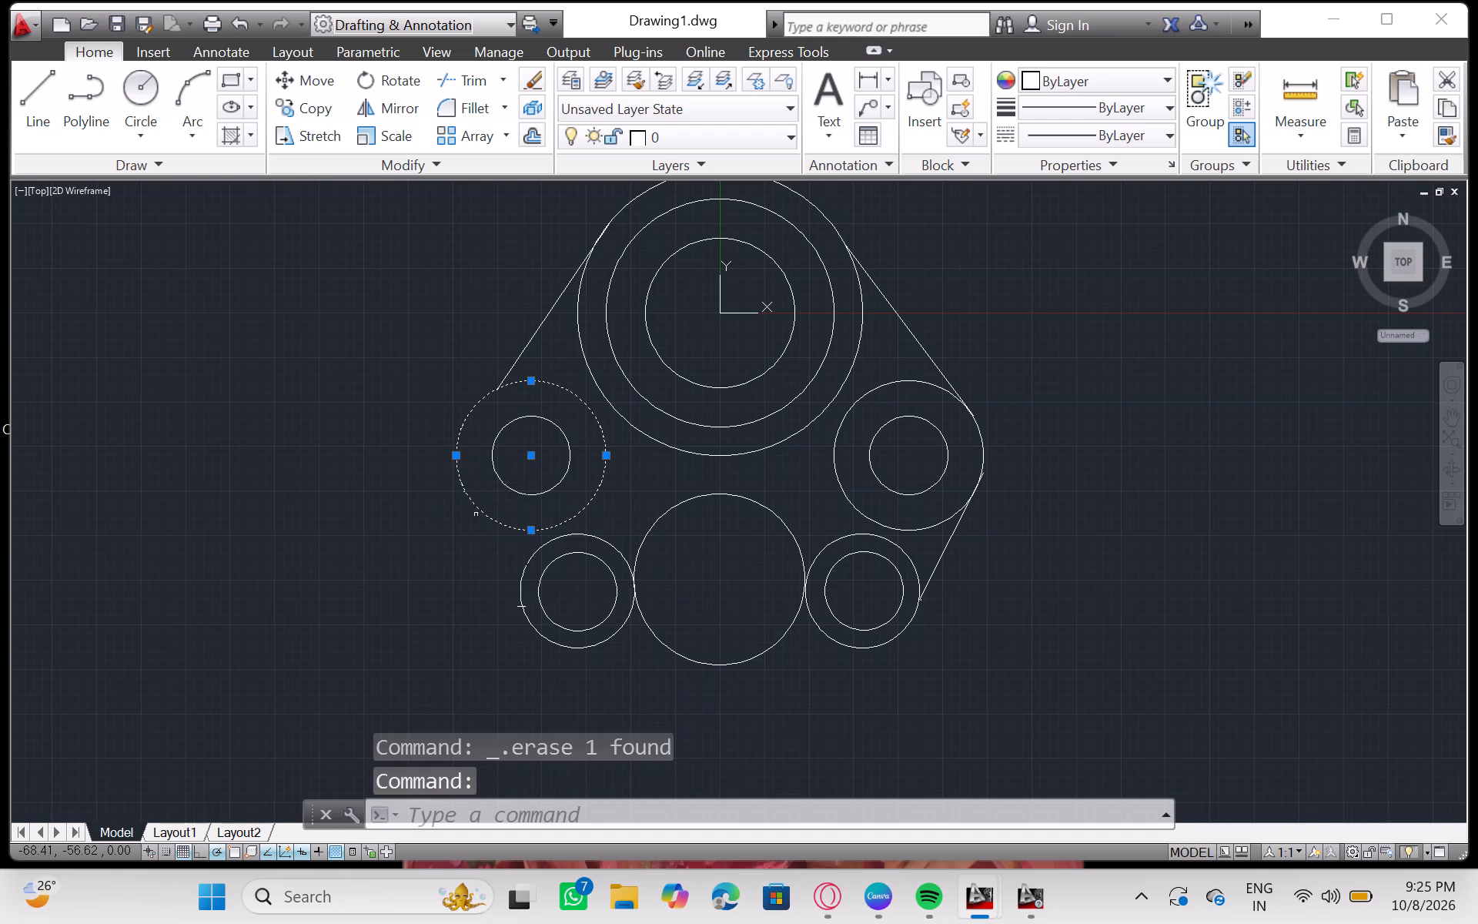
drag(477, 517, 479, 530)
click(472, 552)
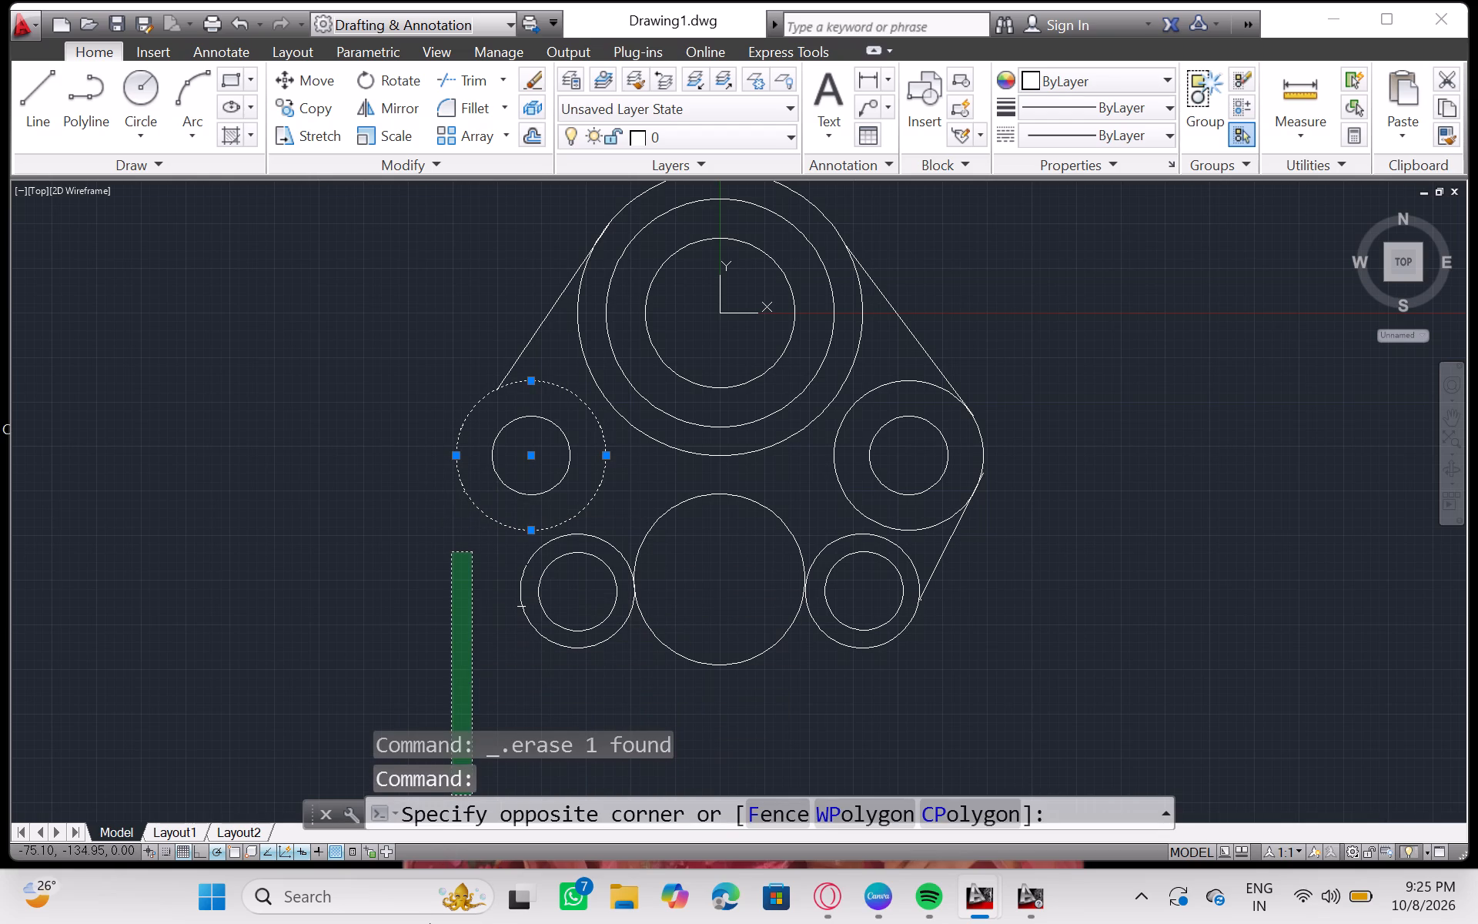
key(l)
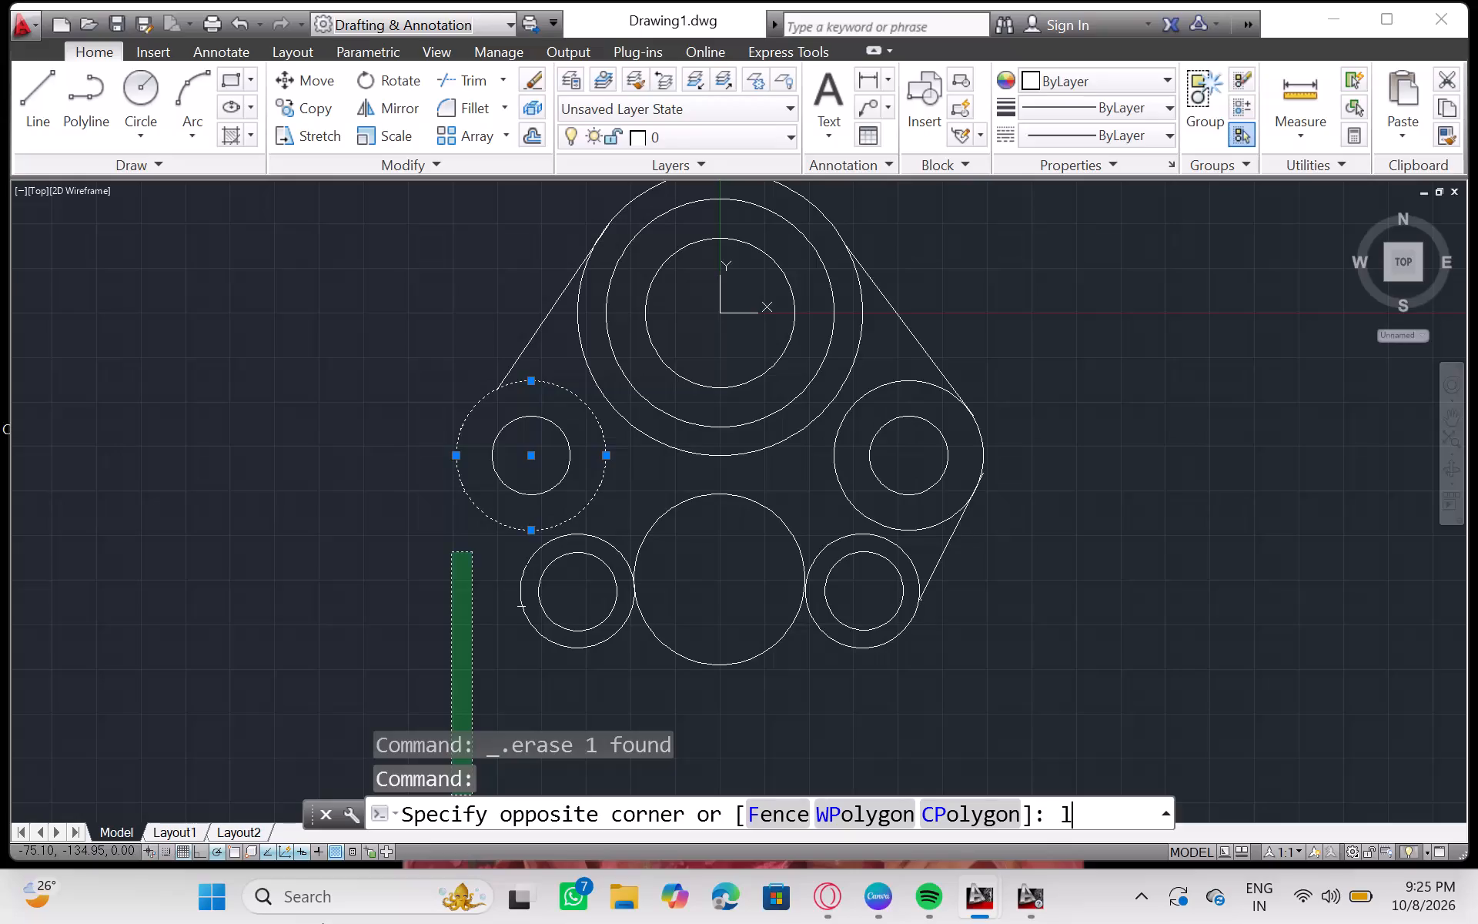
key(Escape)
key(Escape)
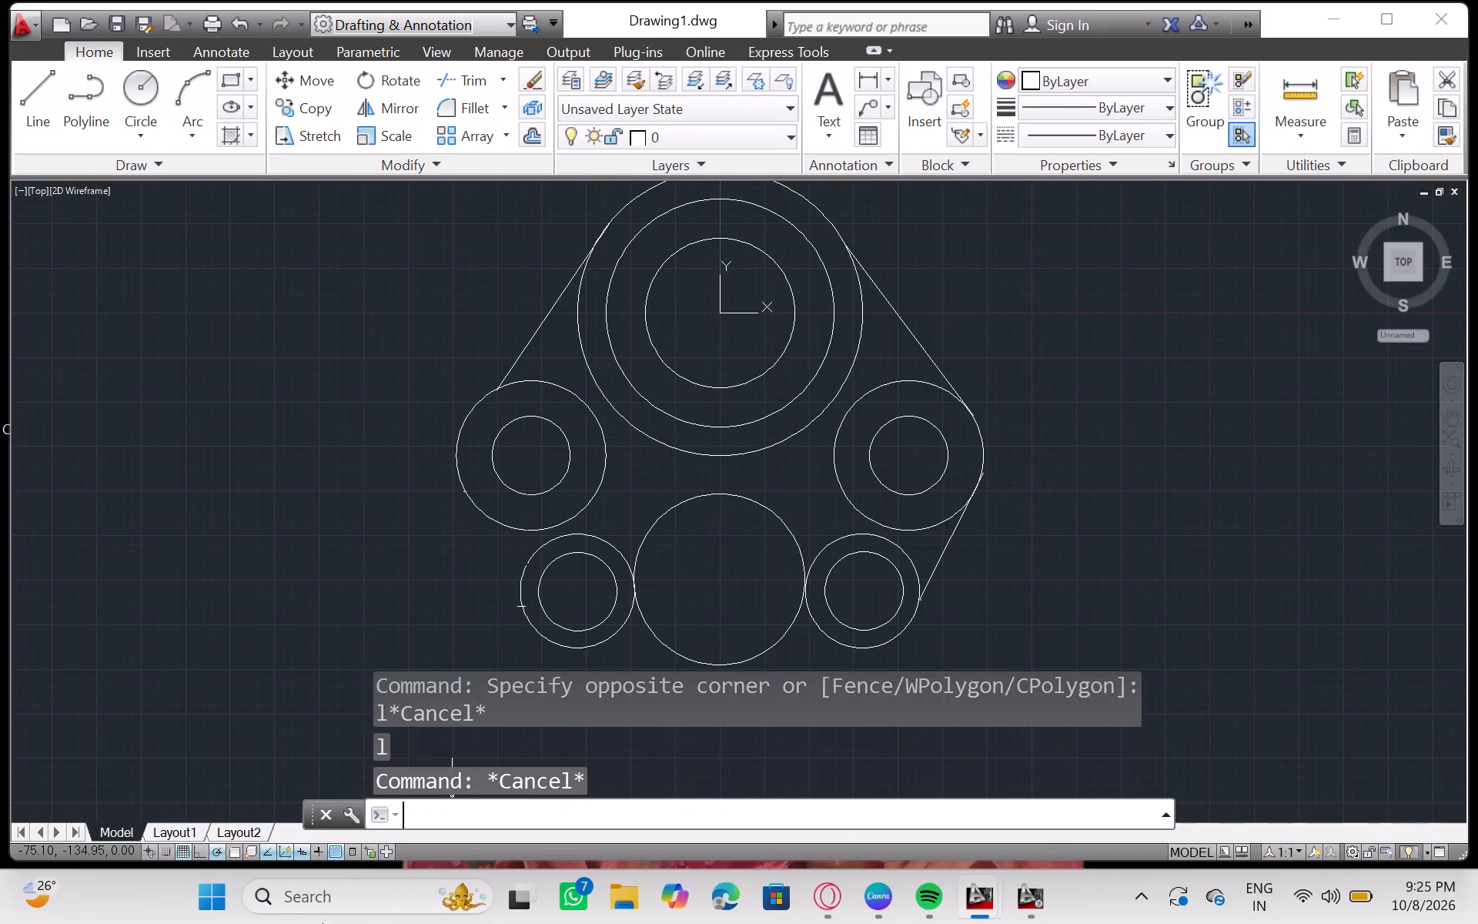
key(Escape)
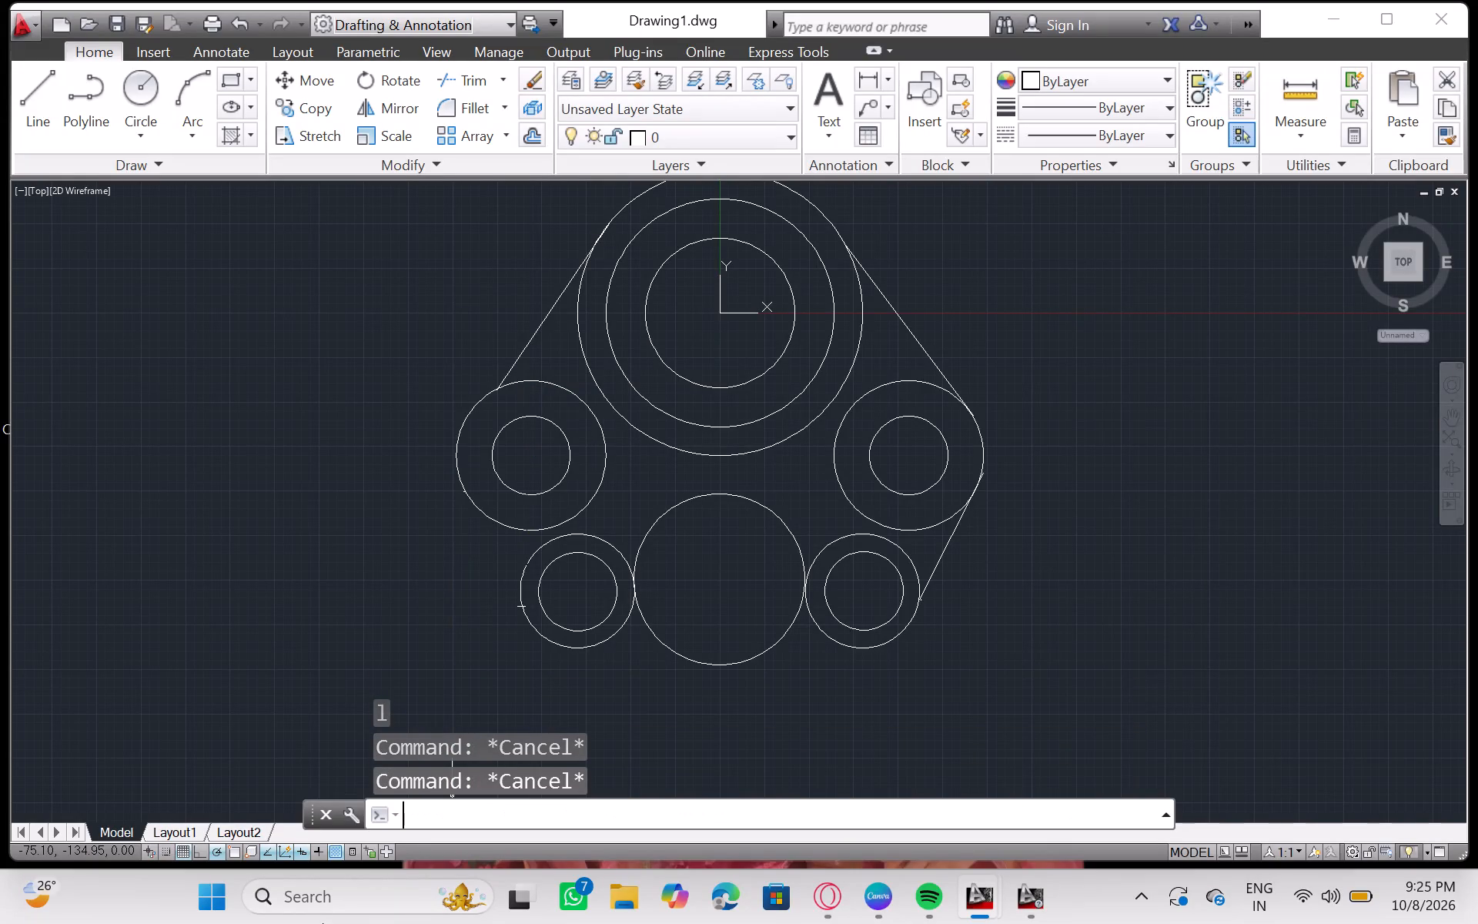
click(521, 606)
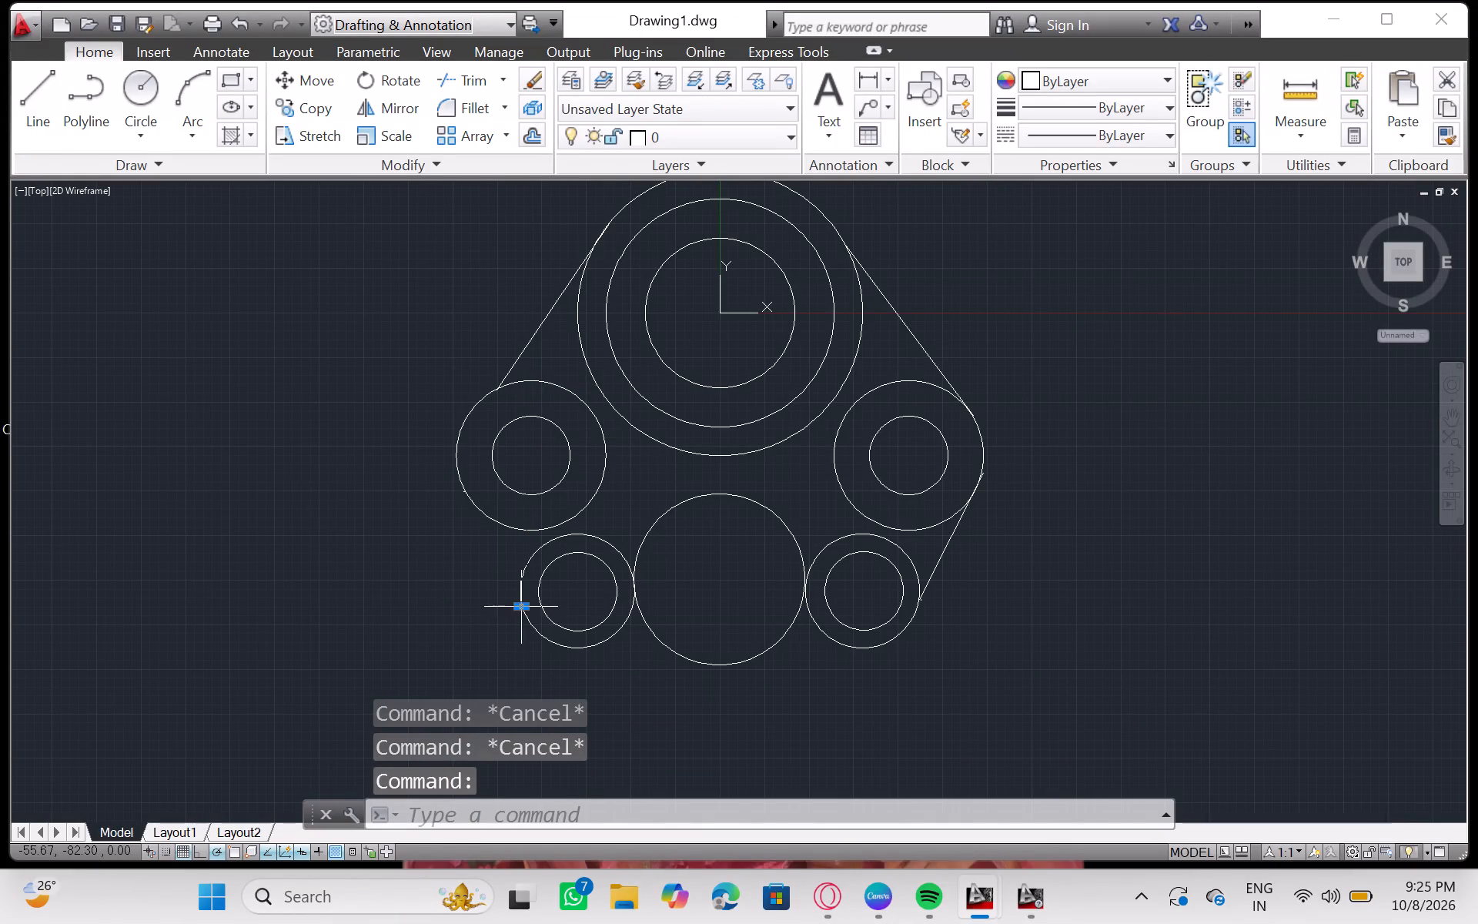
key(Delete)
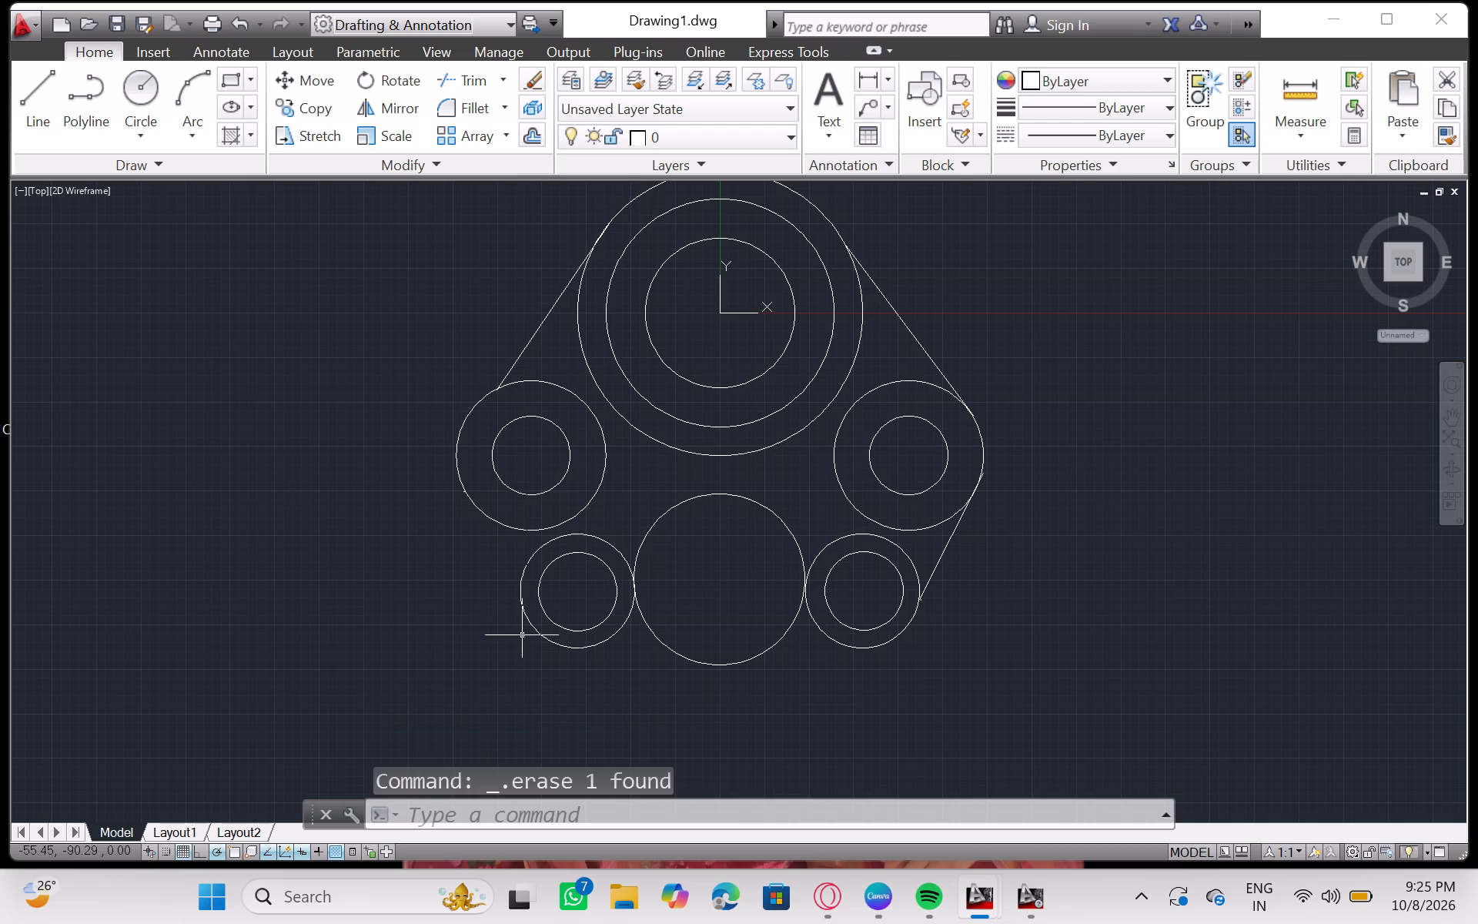
Draw a line about 30.5 long from the upper-left small boss's outer circle to the outer circle of the lower-left boss.
key(l)
key(Return)
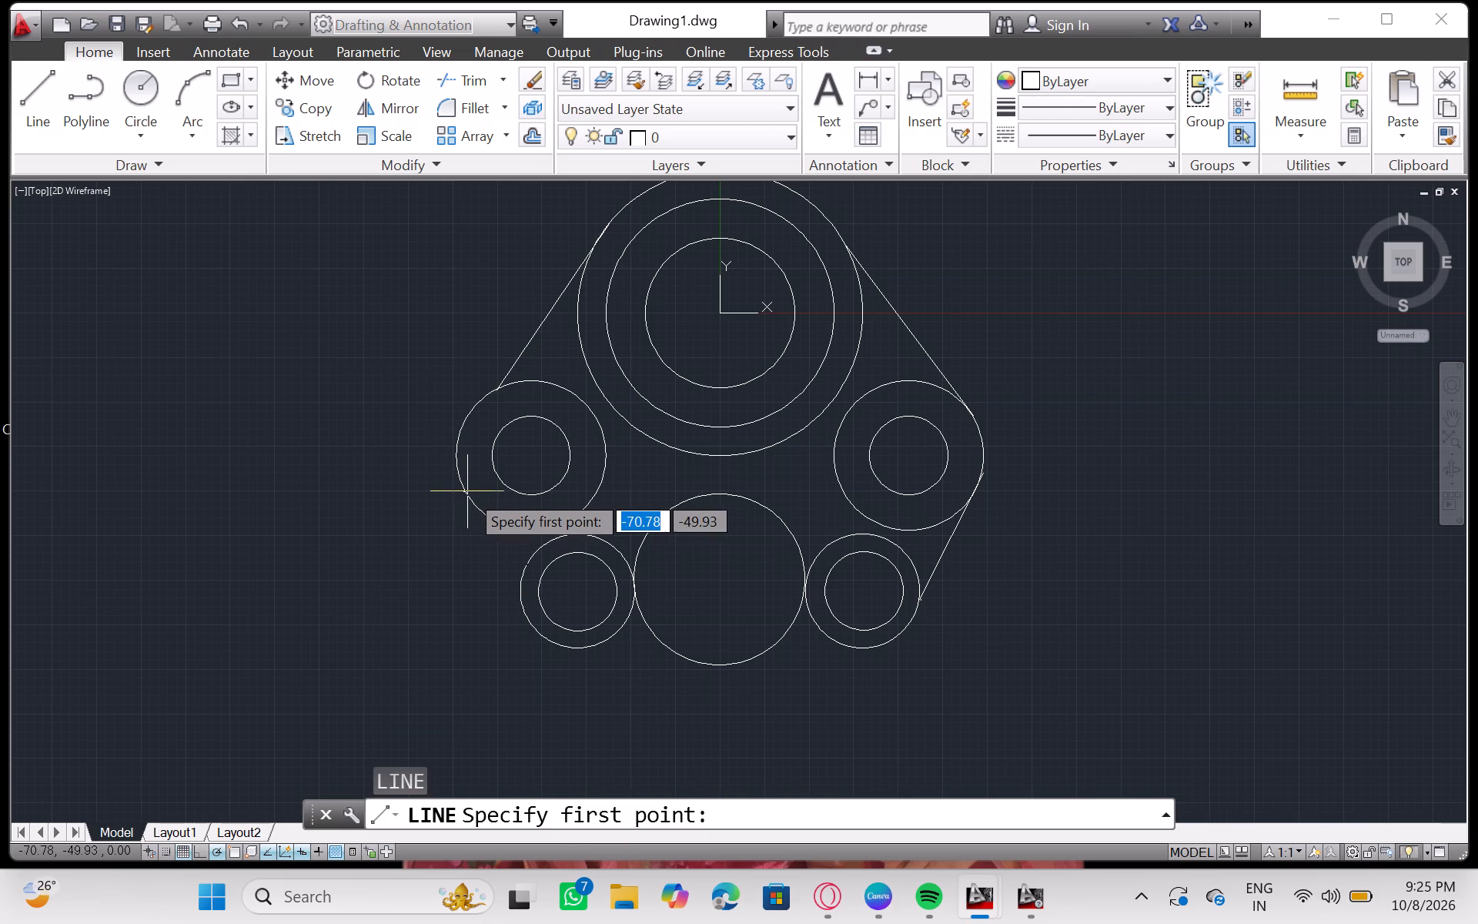
drag(466, 494, 469, 534)
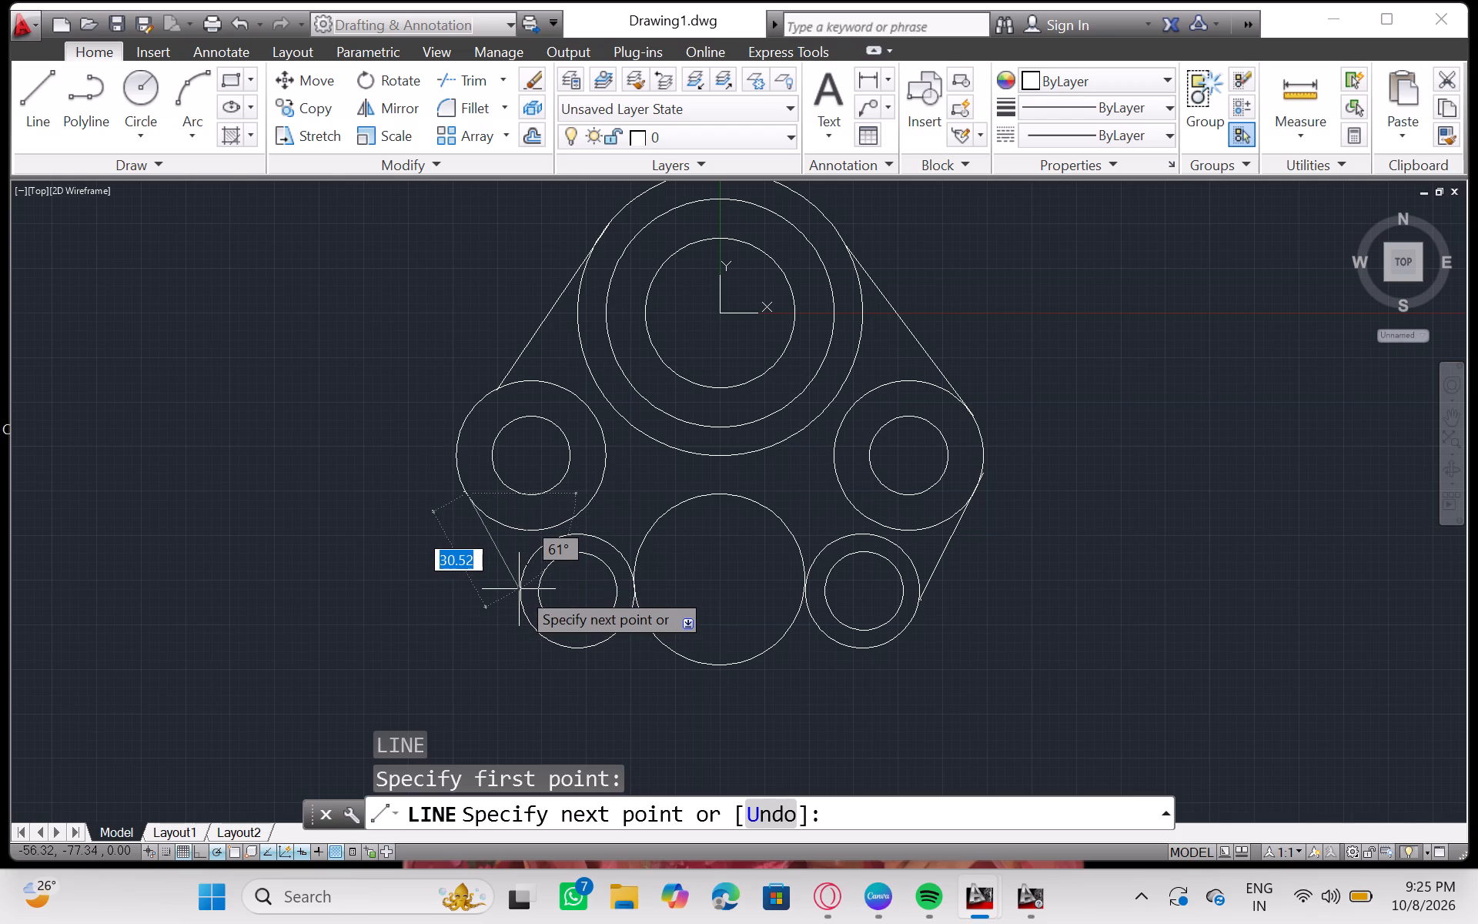
click(519, 589)
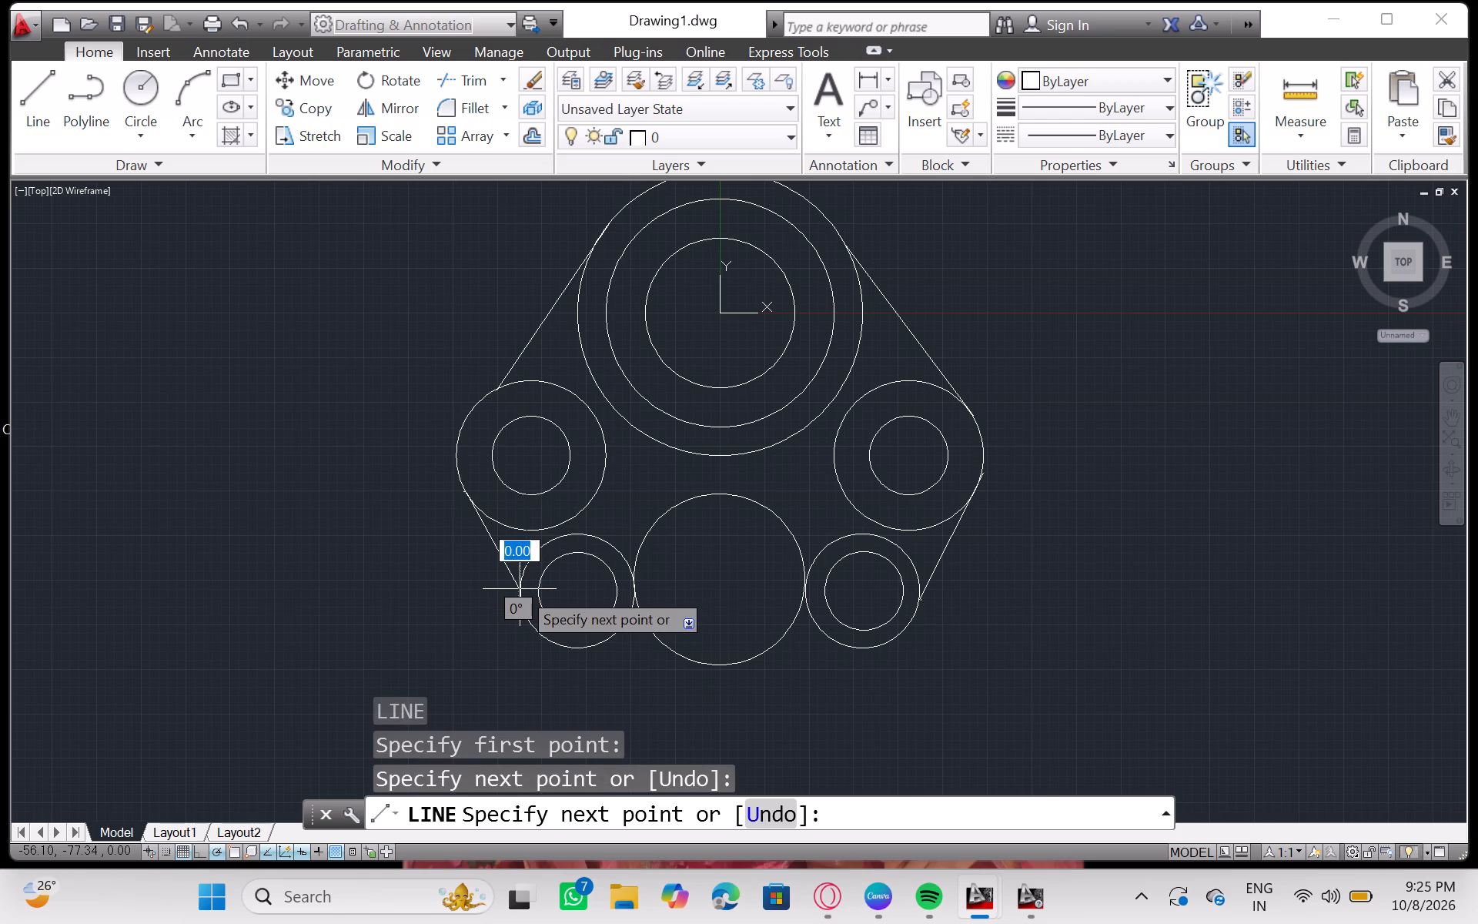
key(Return)
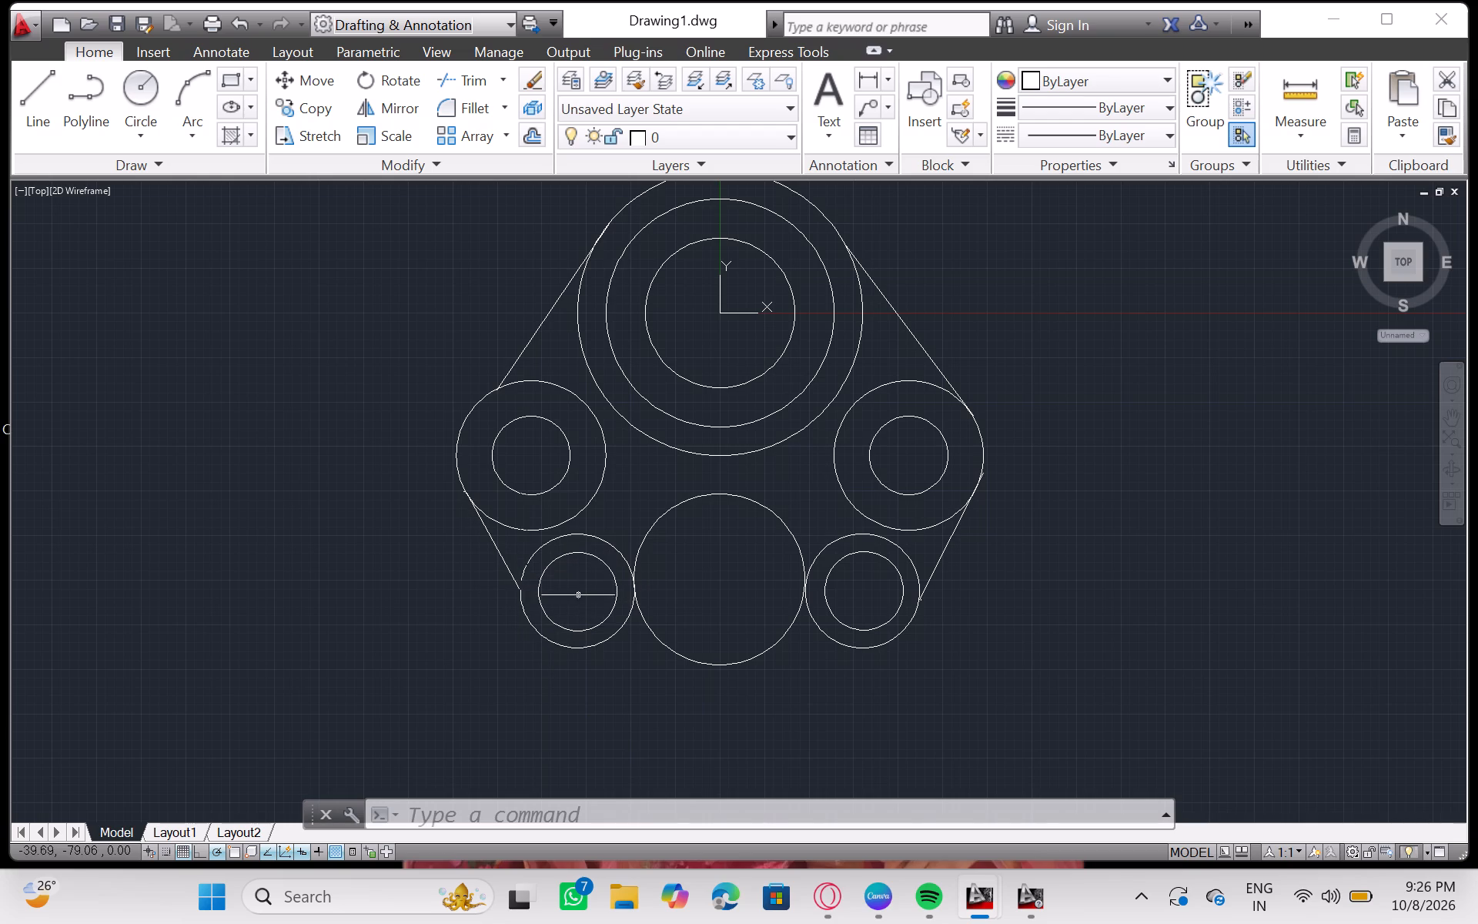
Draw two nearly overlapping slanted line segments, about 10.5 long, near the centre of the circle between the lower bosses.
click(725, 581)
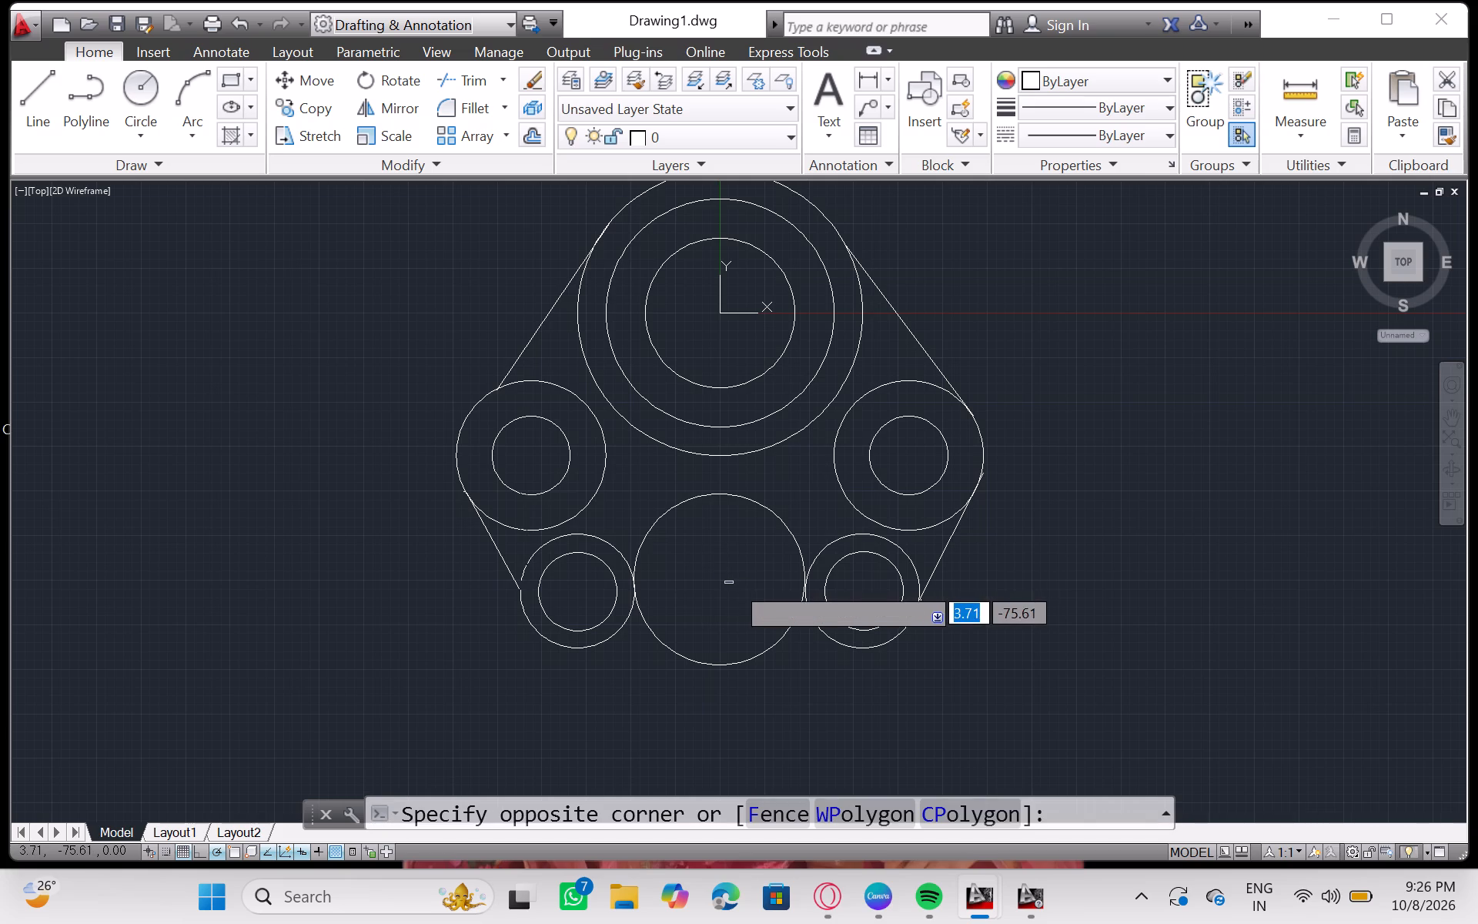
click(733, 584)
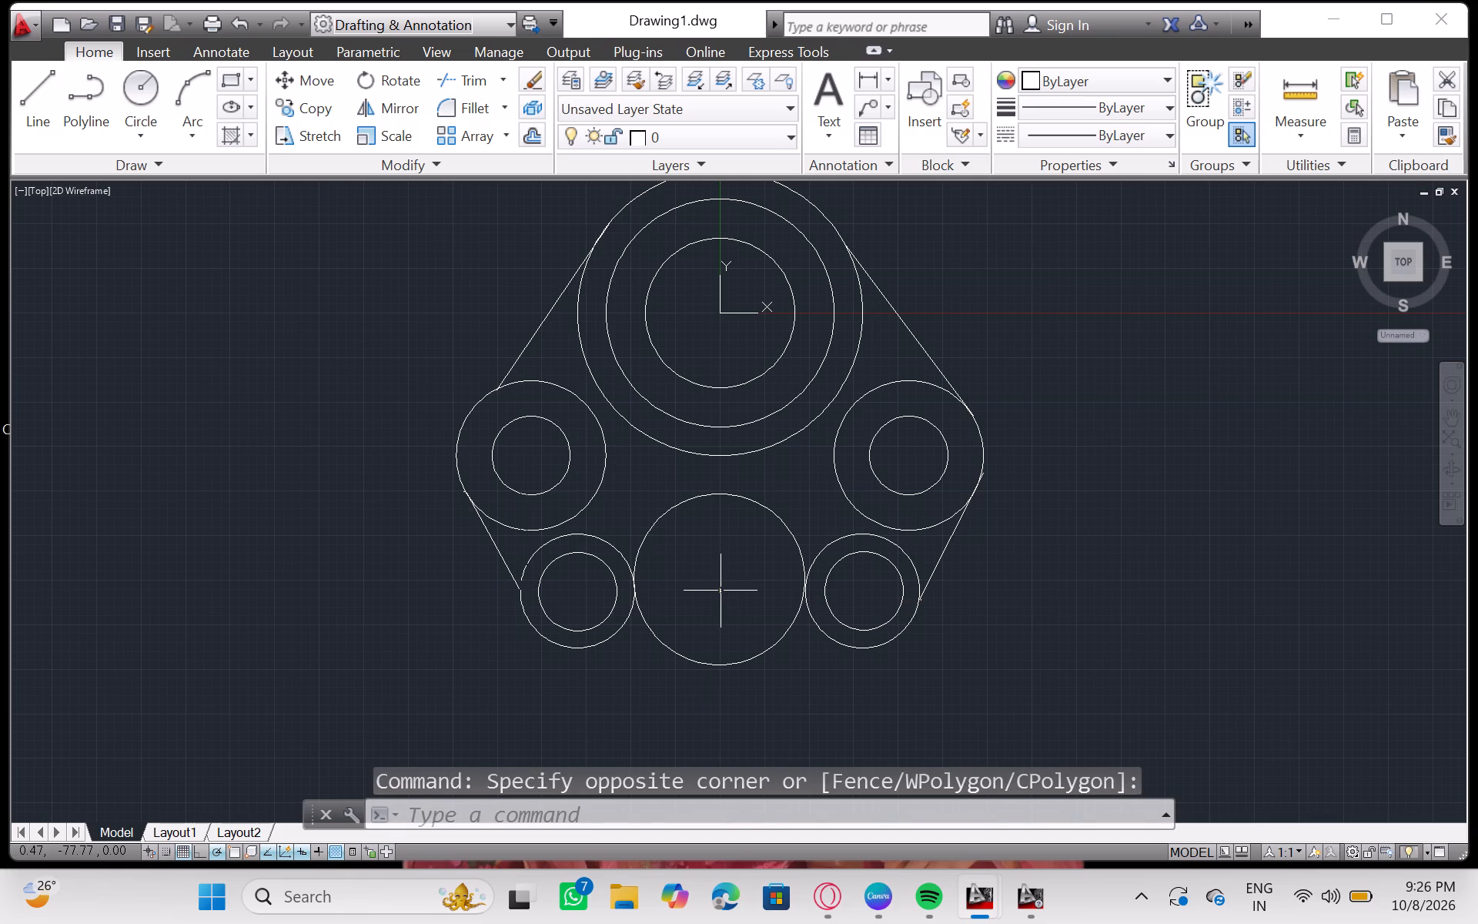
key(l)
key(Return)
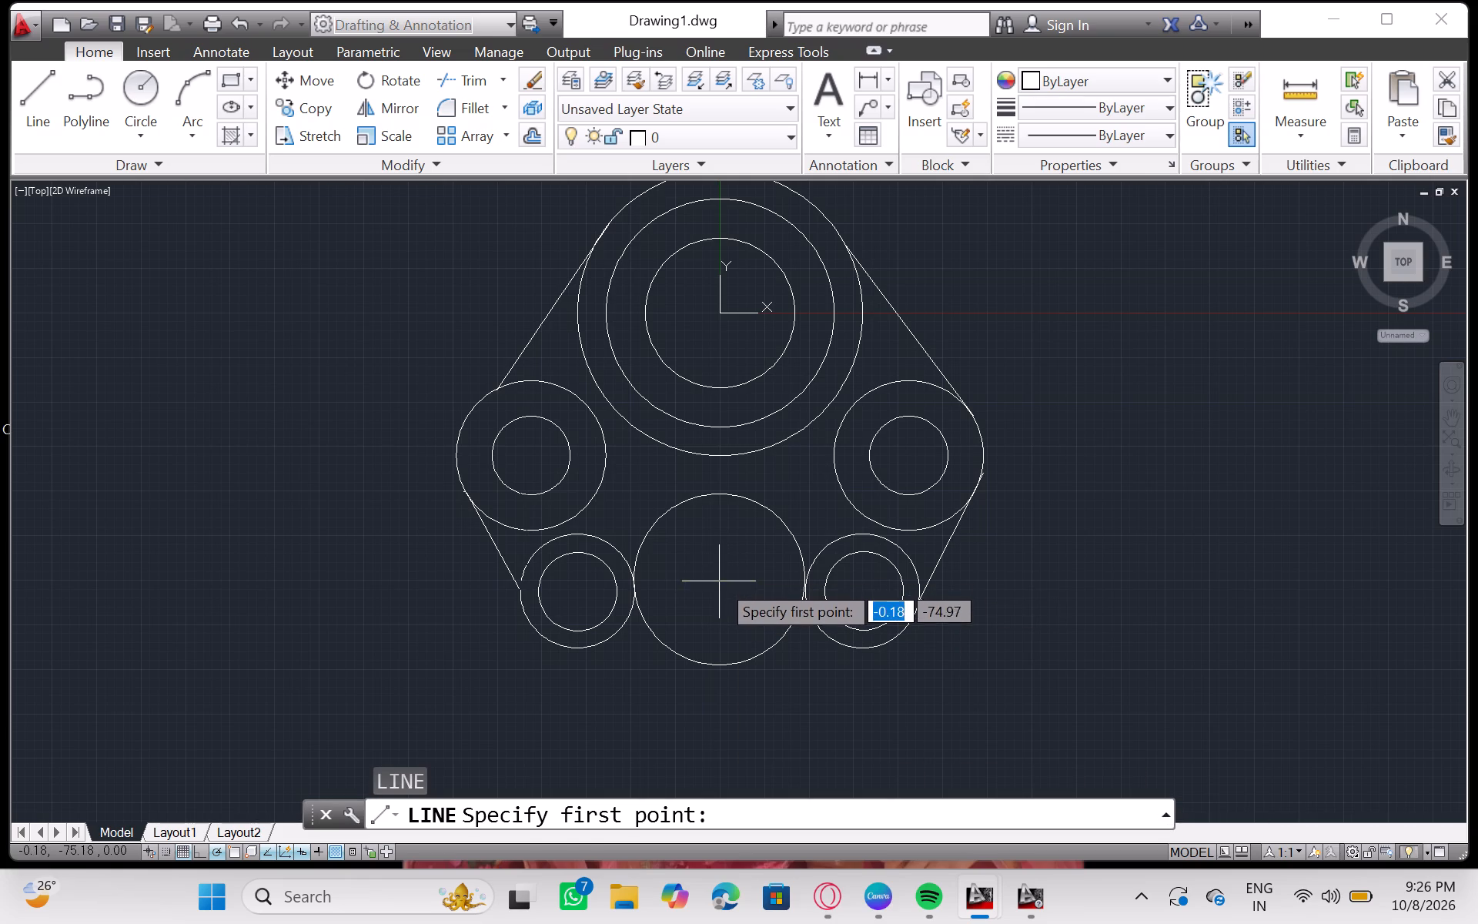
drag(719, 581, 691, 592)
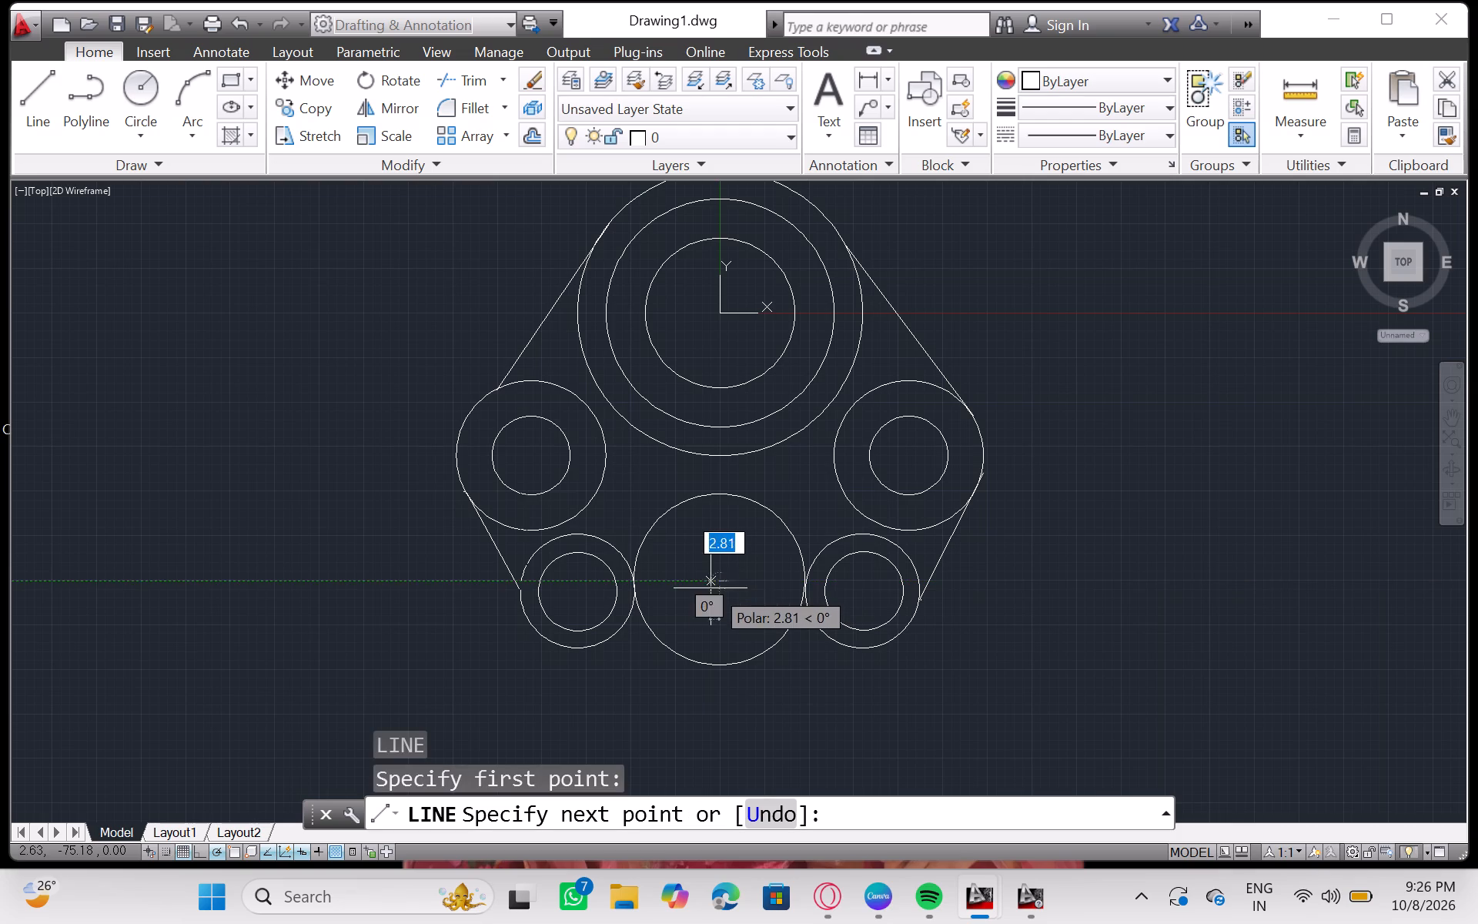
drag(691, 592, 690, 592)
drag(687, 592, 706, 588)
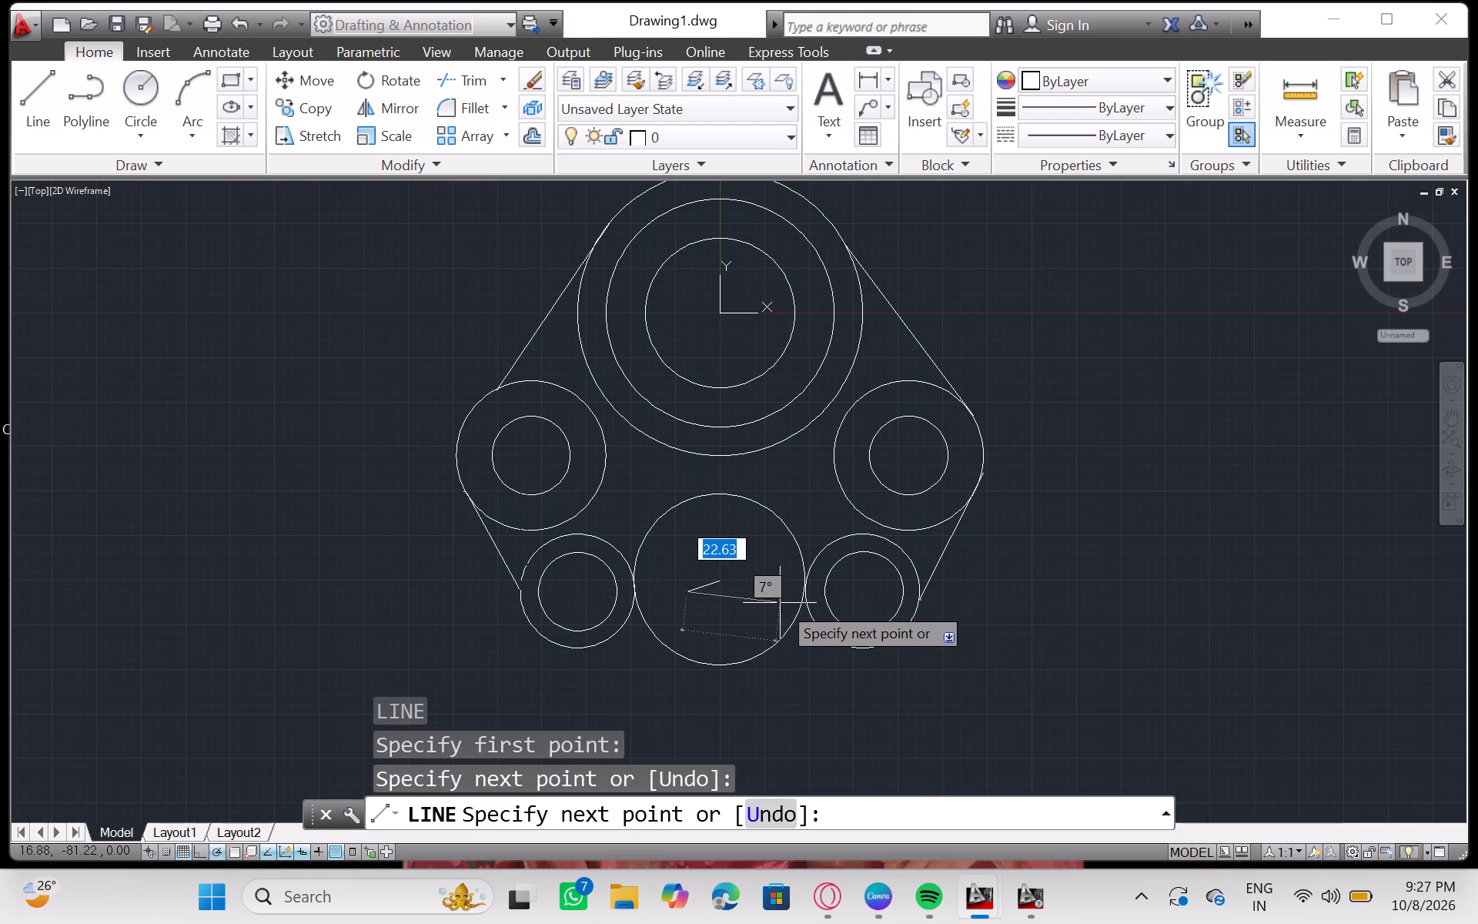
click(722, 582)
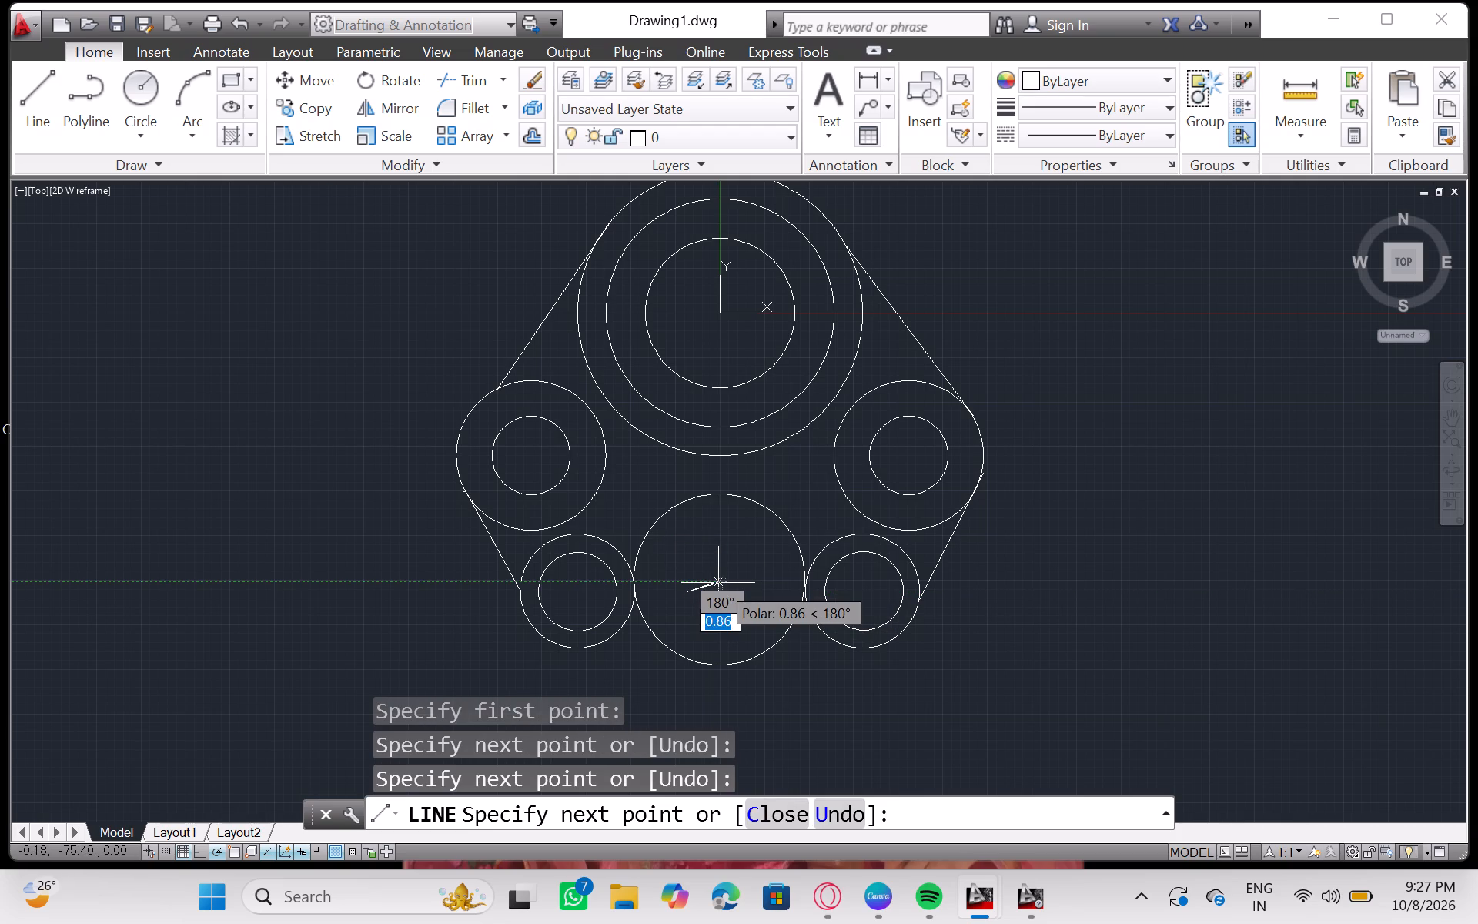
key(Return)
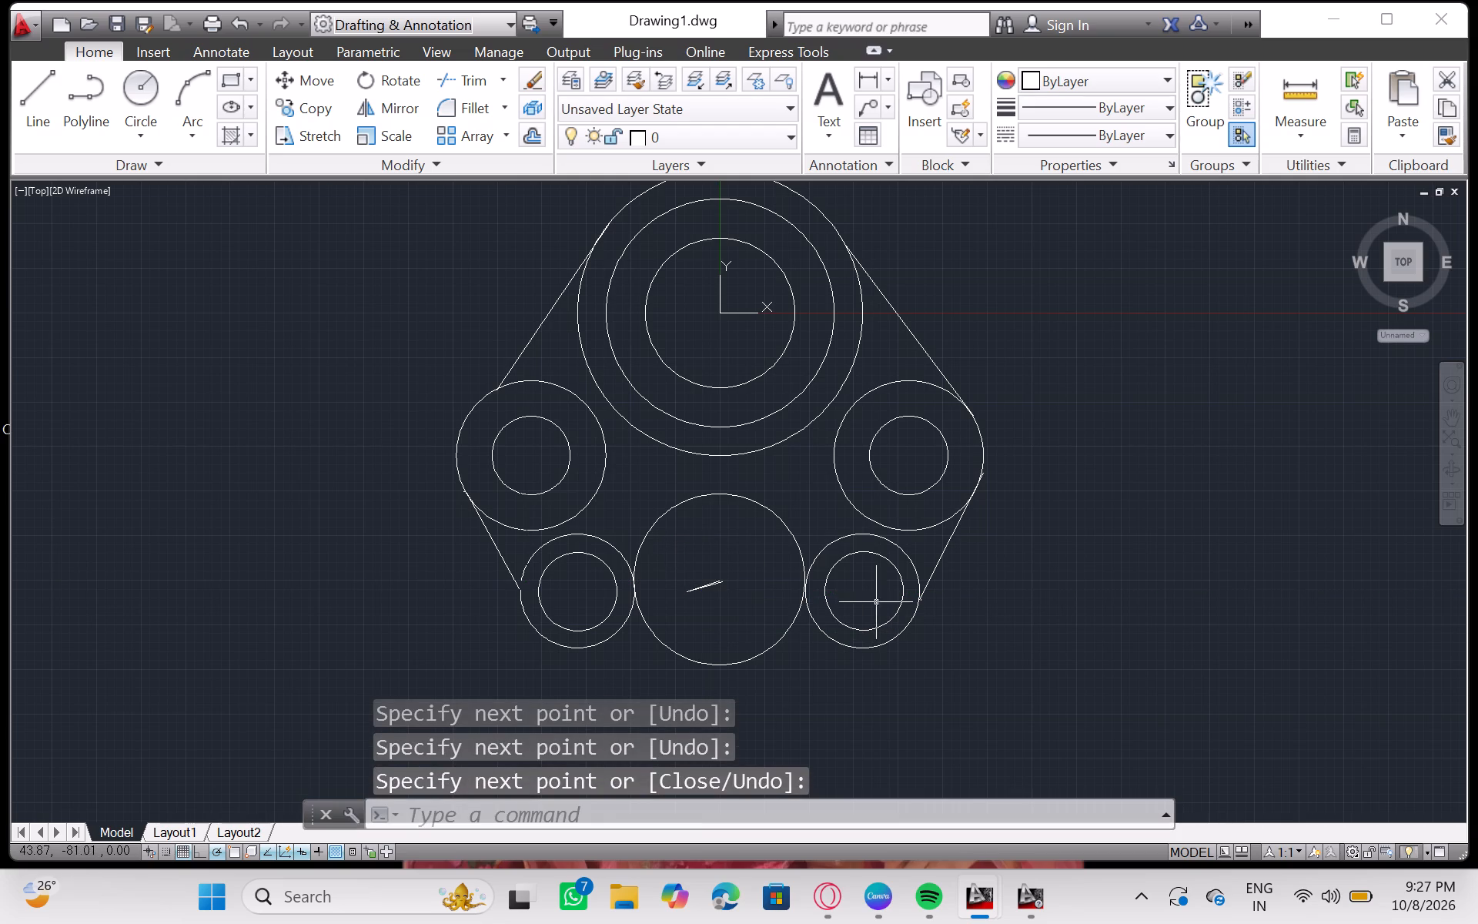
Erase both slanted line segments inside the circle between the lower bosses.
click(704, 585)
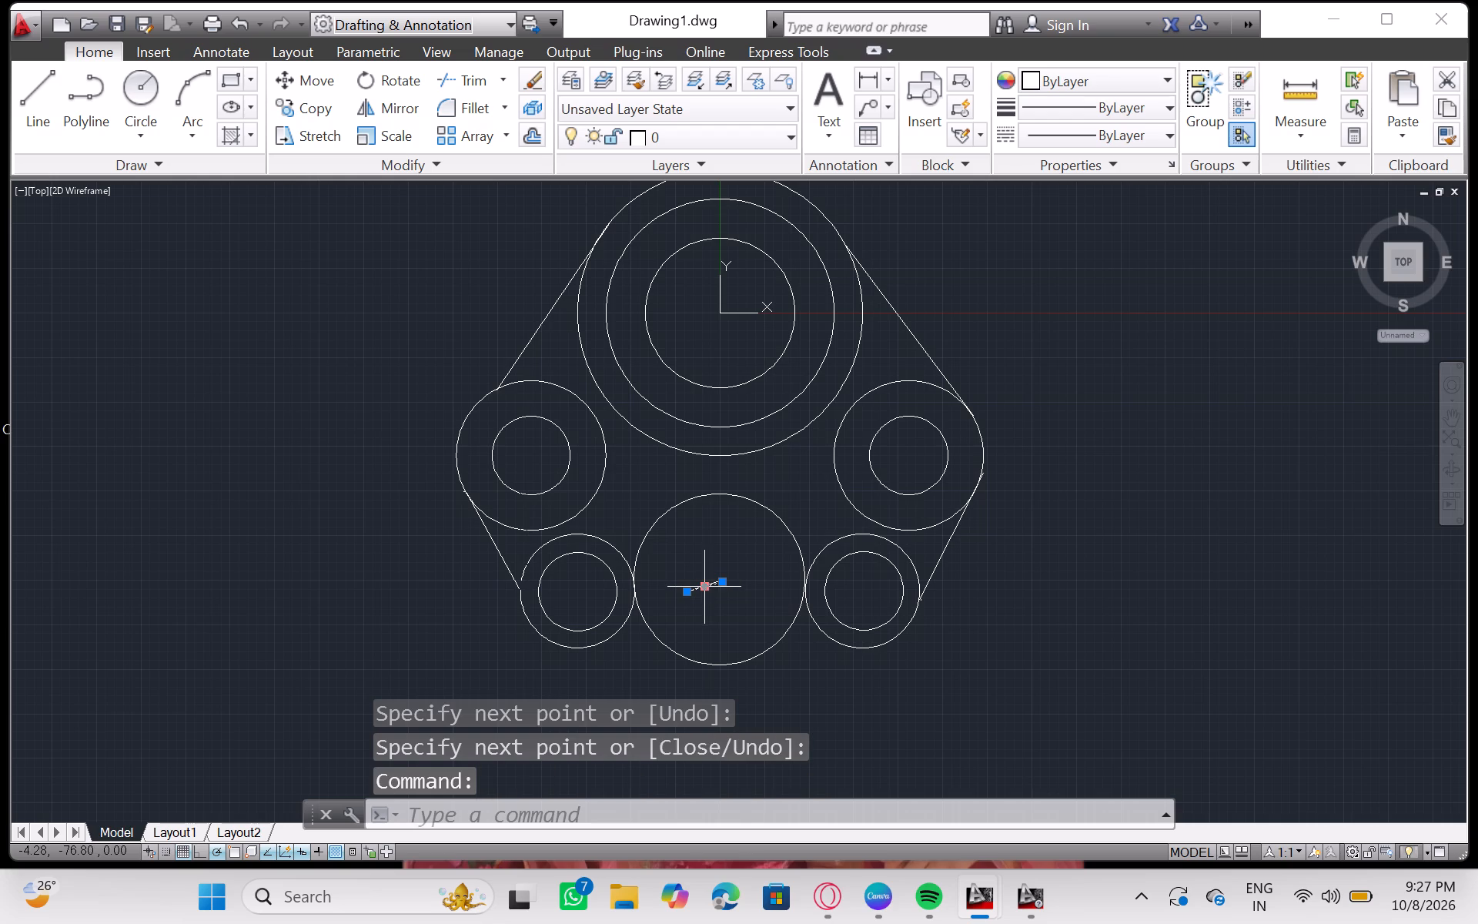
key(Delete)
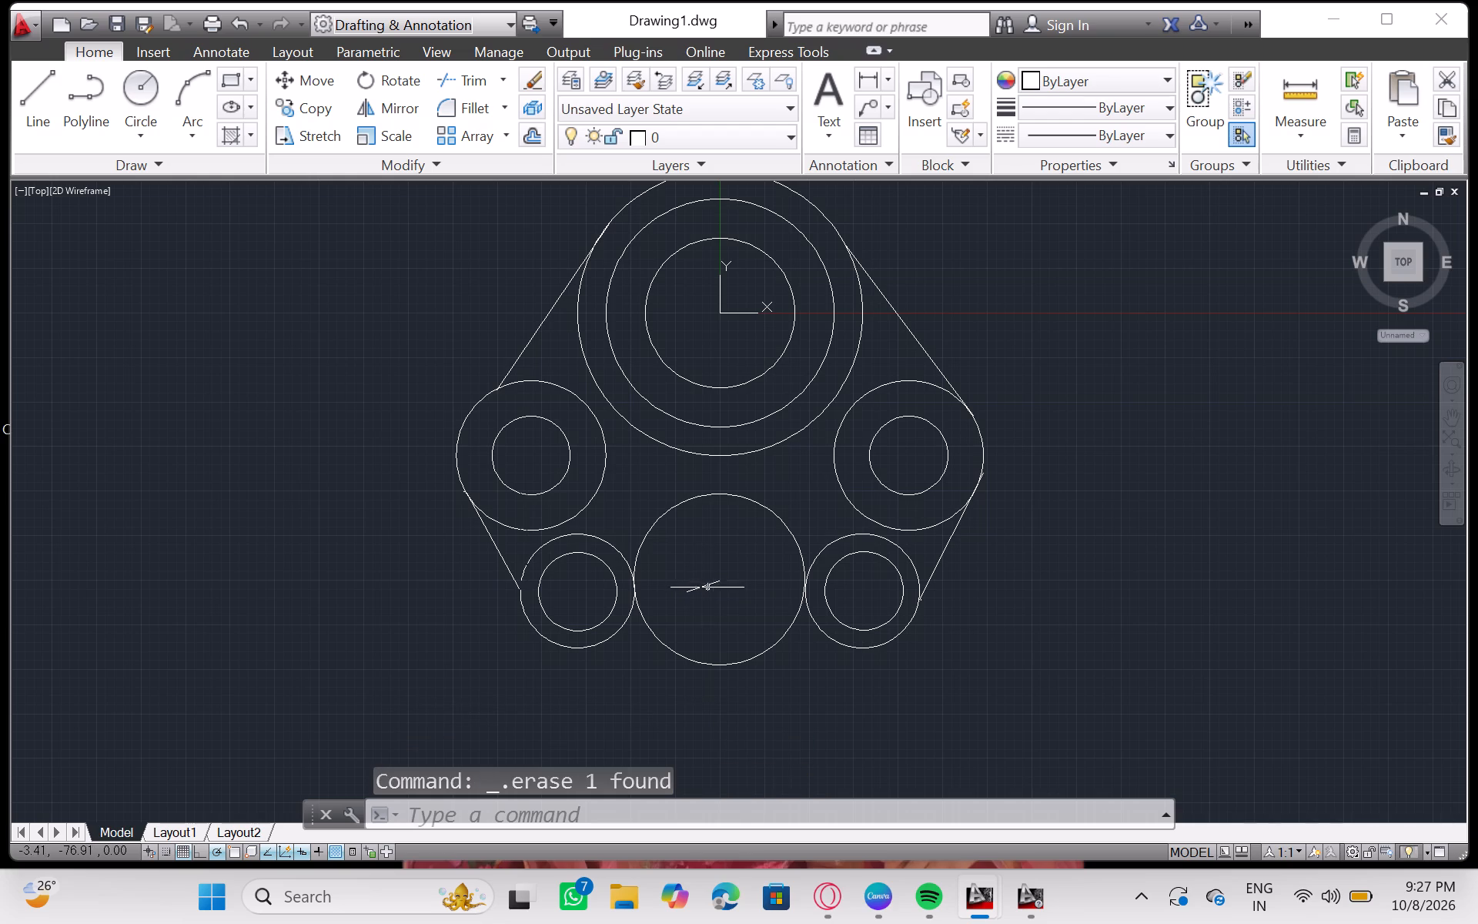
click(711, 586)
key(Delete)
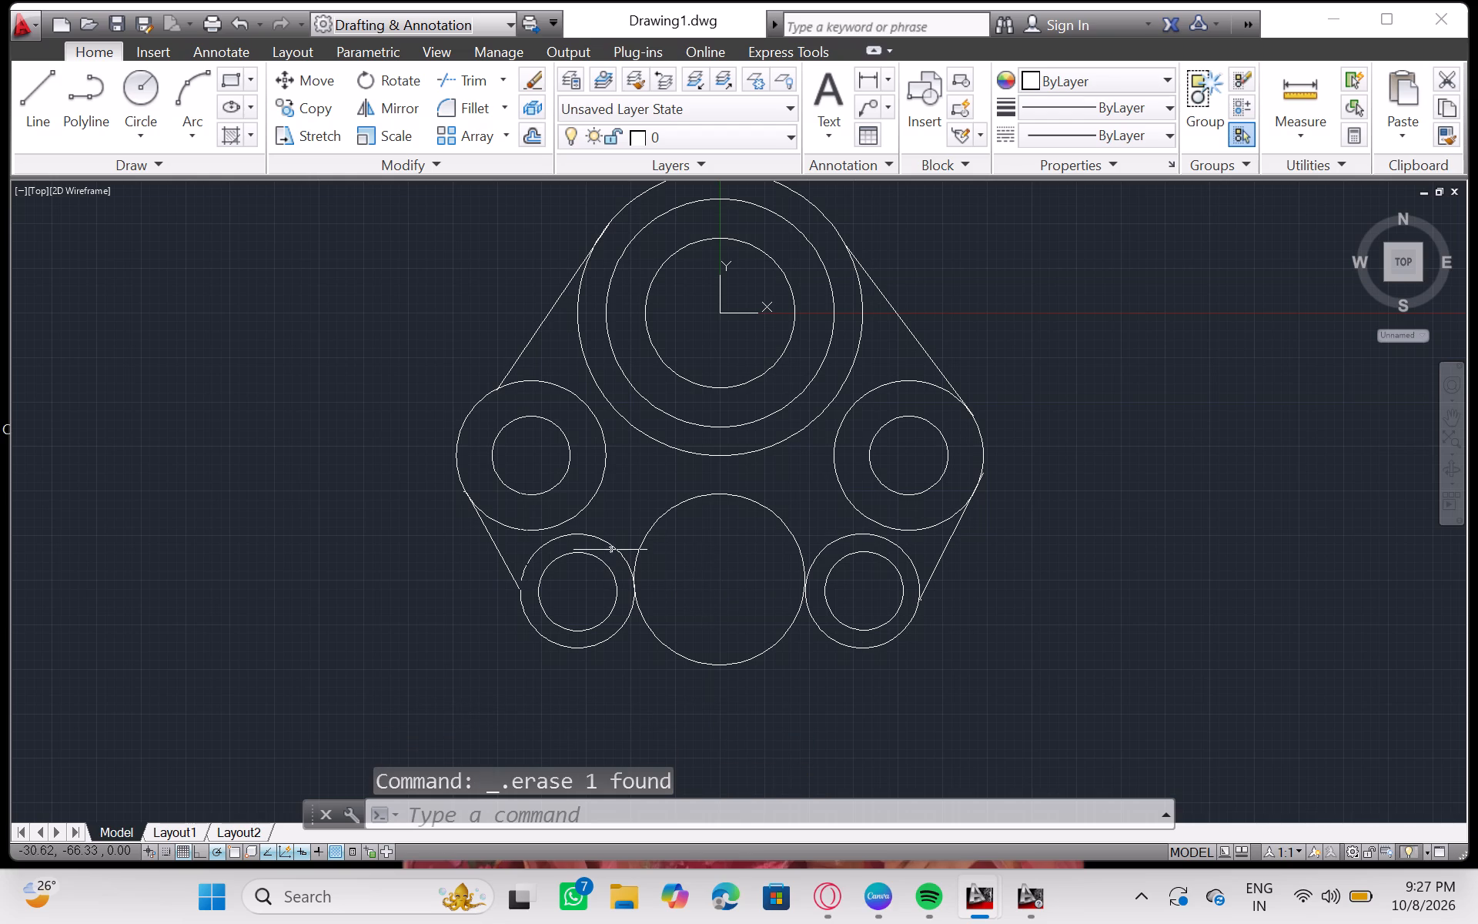
Draw a short horizontal line about 7 long through the centre of the circle between the lower bosses.
click(720, 580)
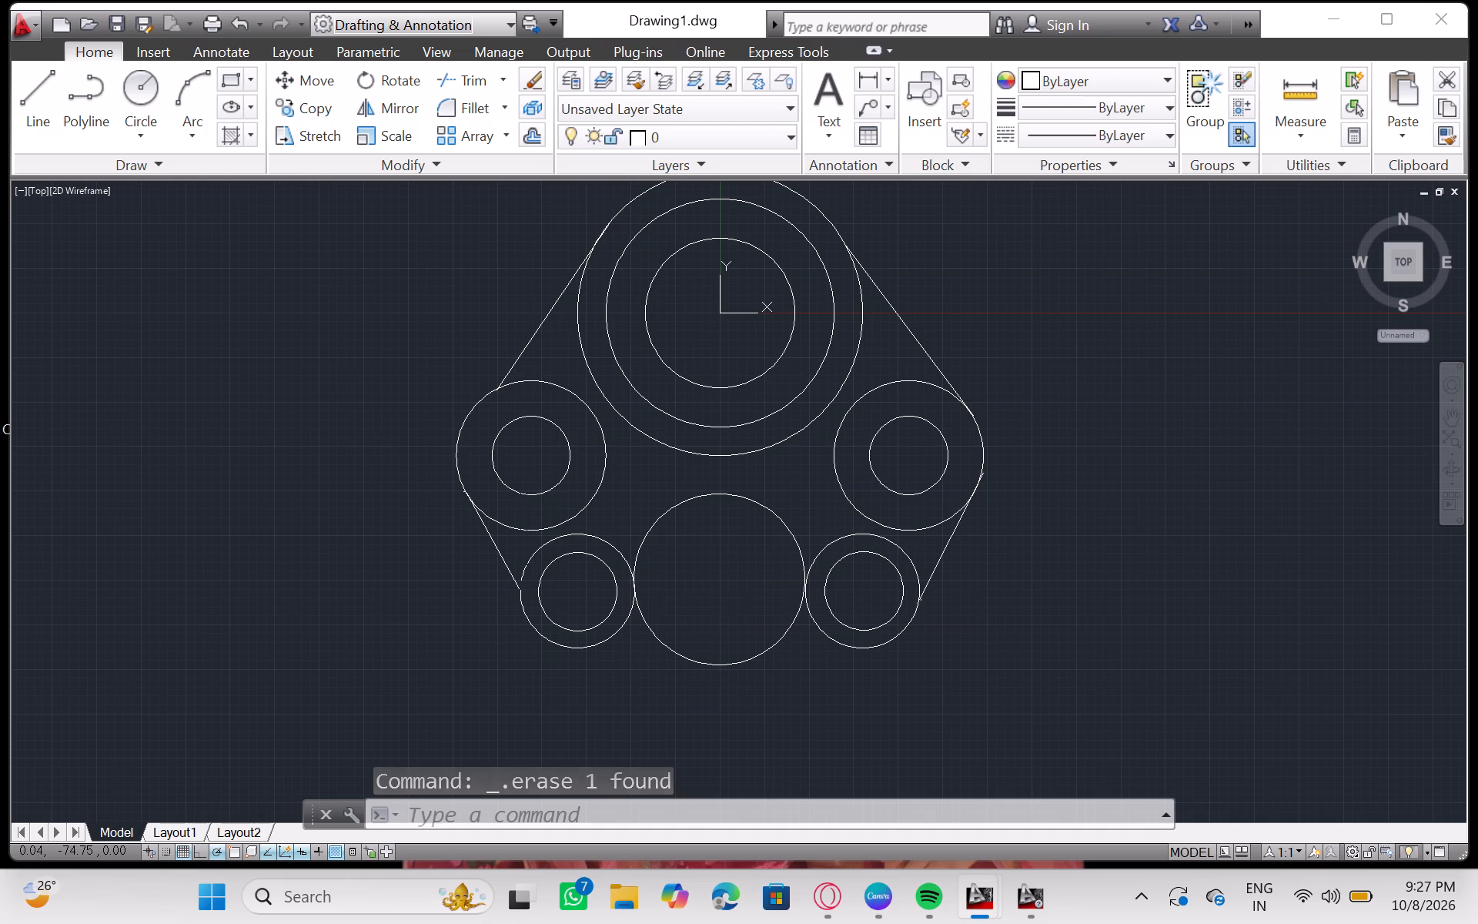
click(723, 584)
key(l)
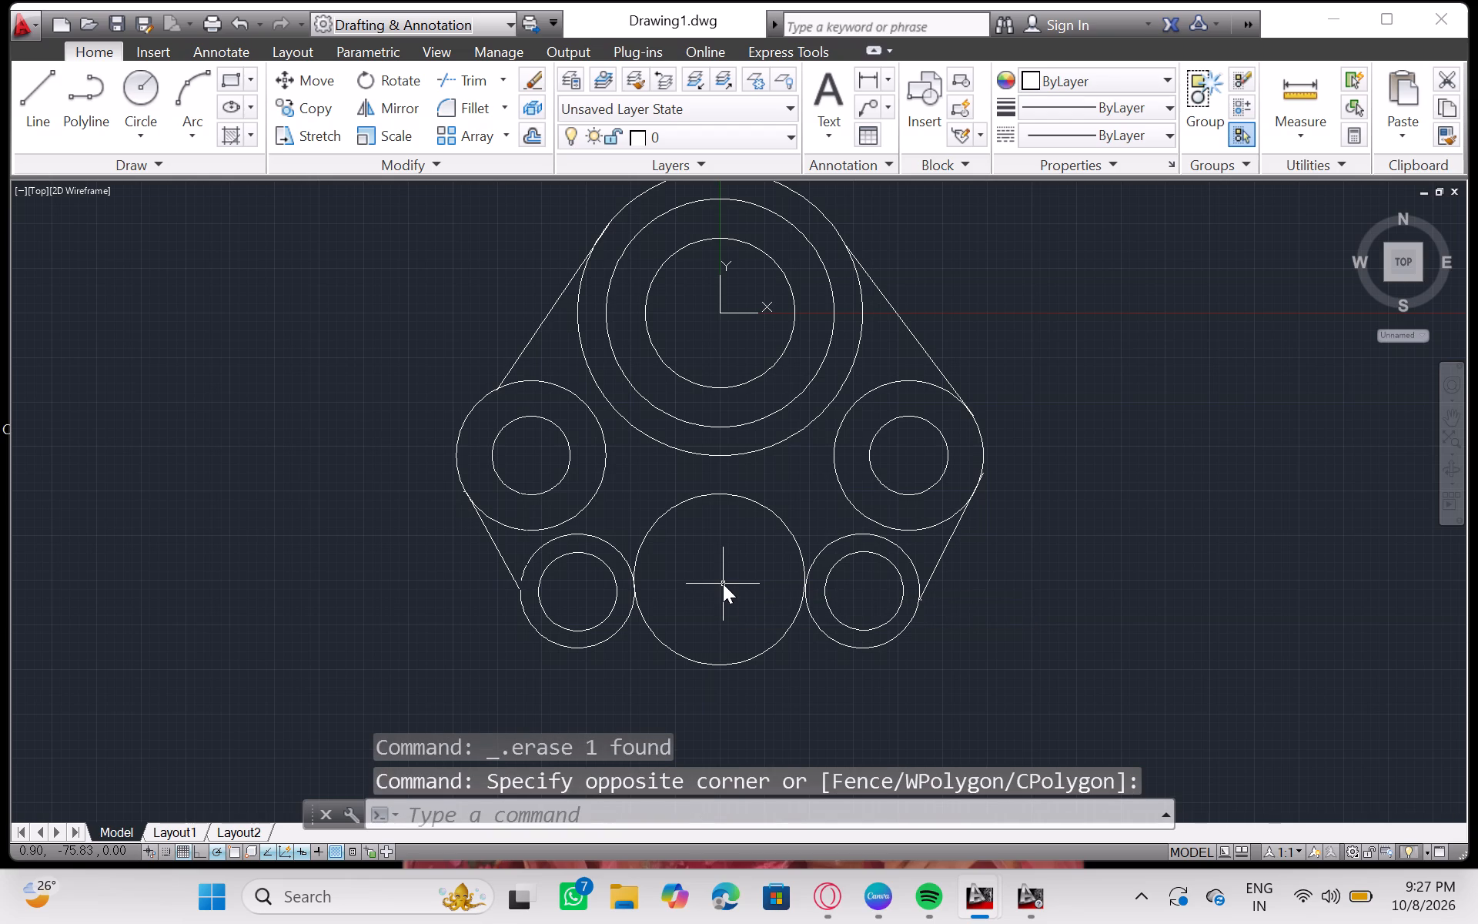
key(Return)
drag(709, 581, 731, 578)
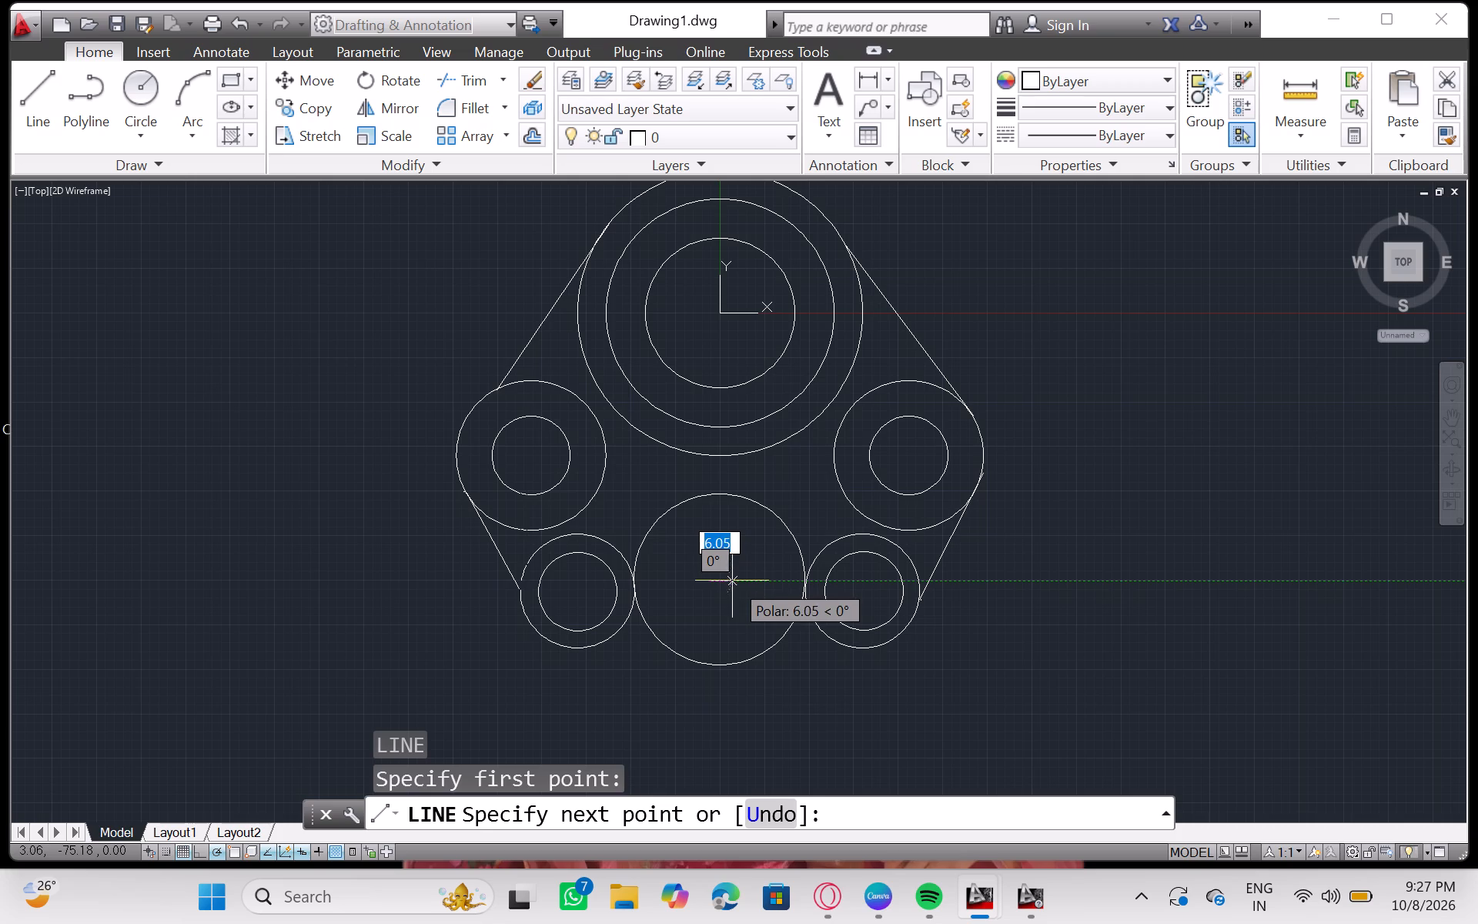
click(733, 581)
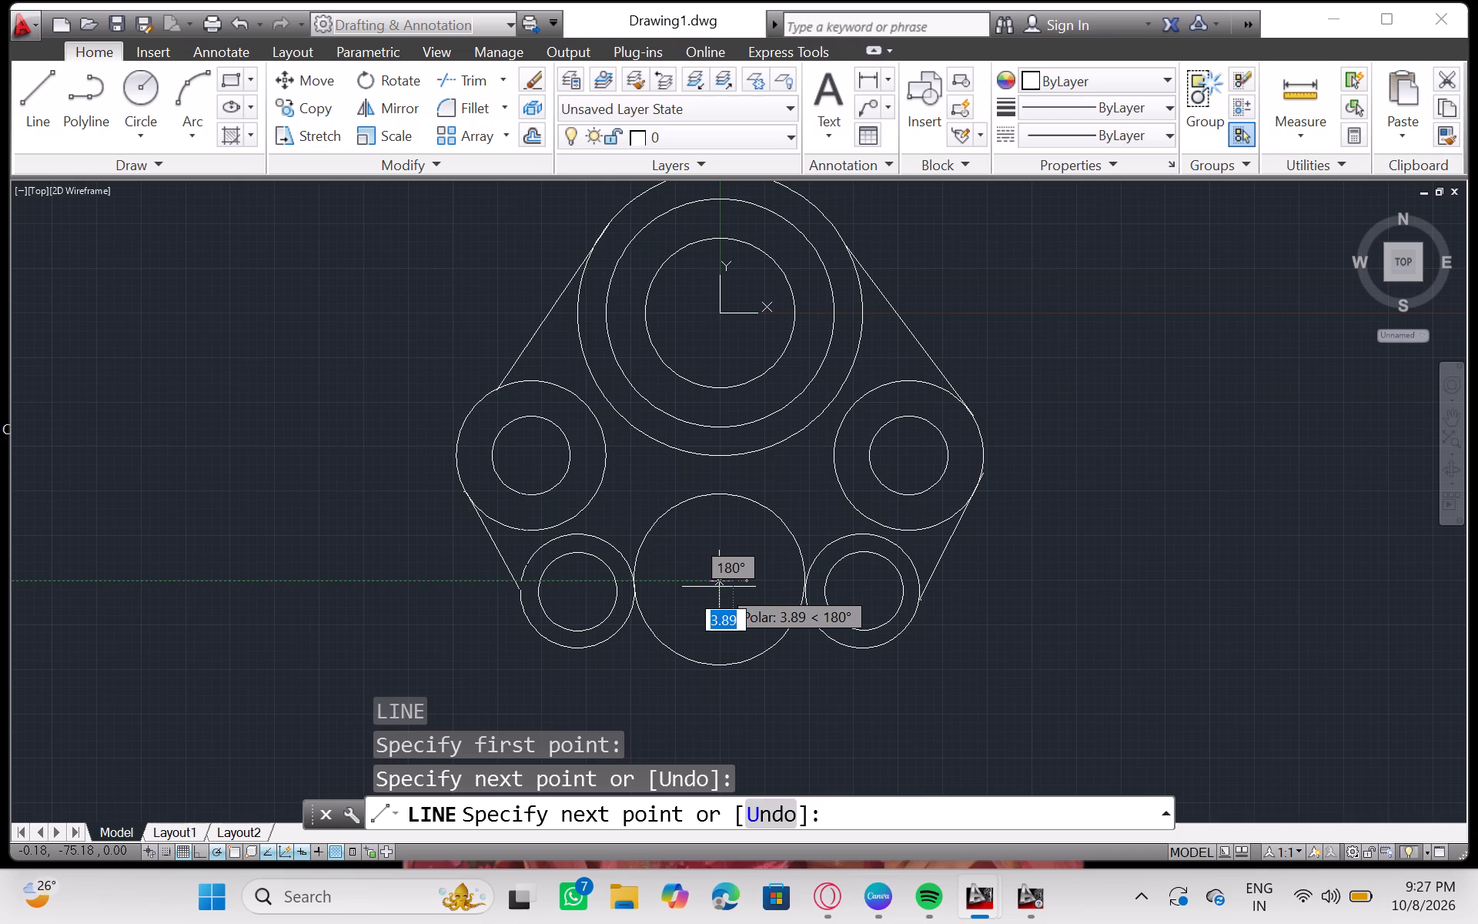
key(Return)
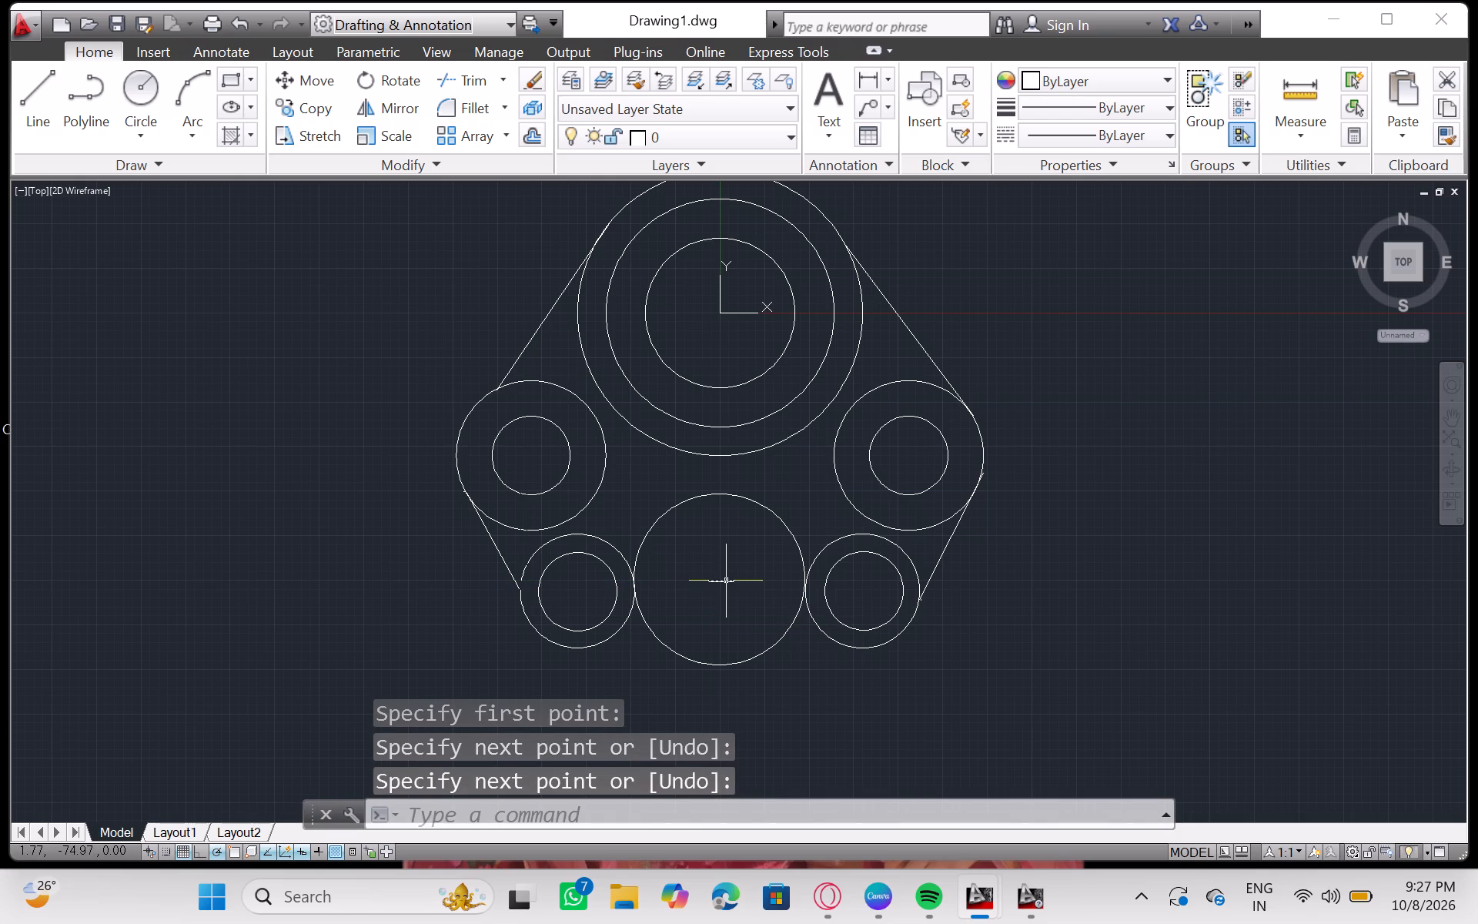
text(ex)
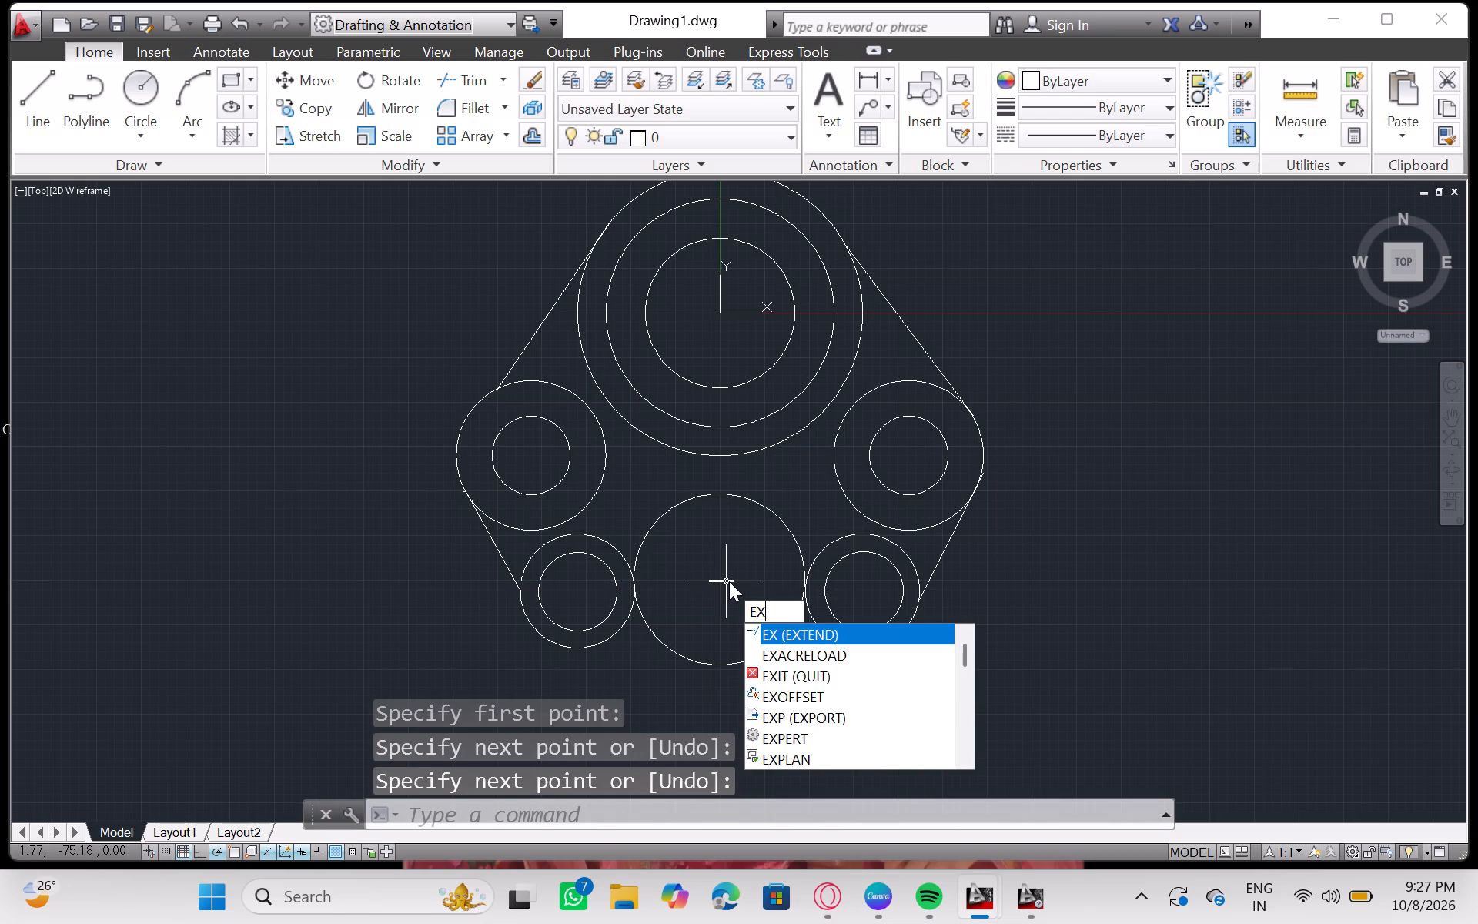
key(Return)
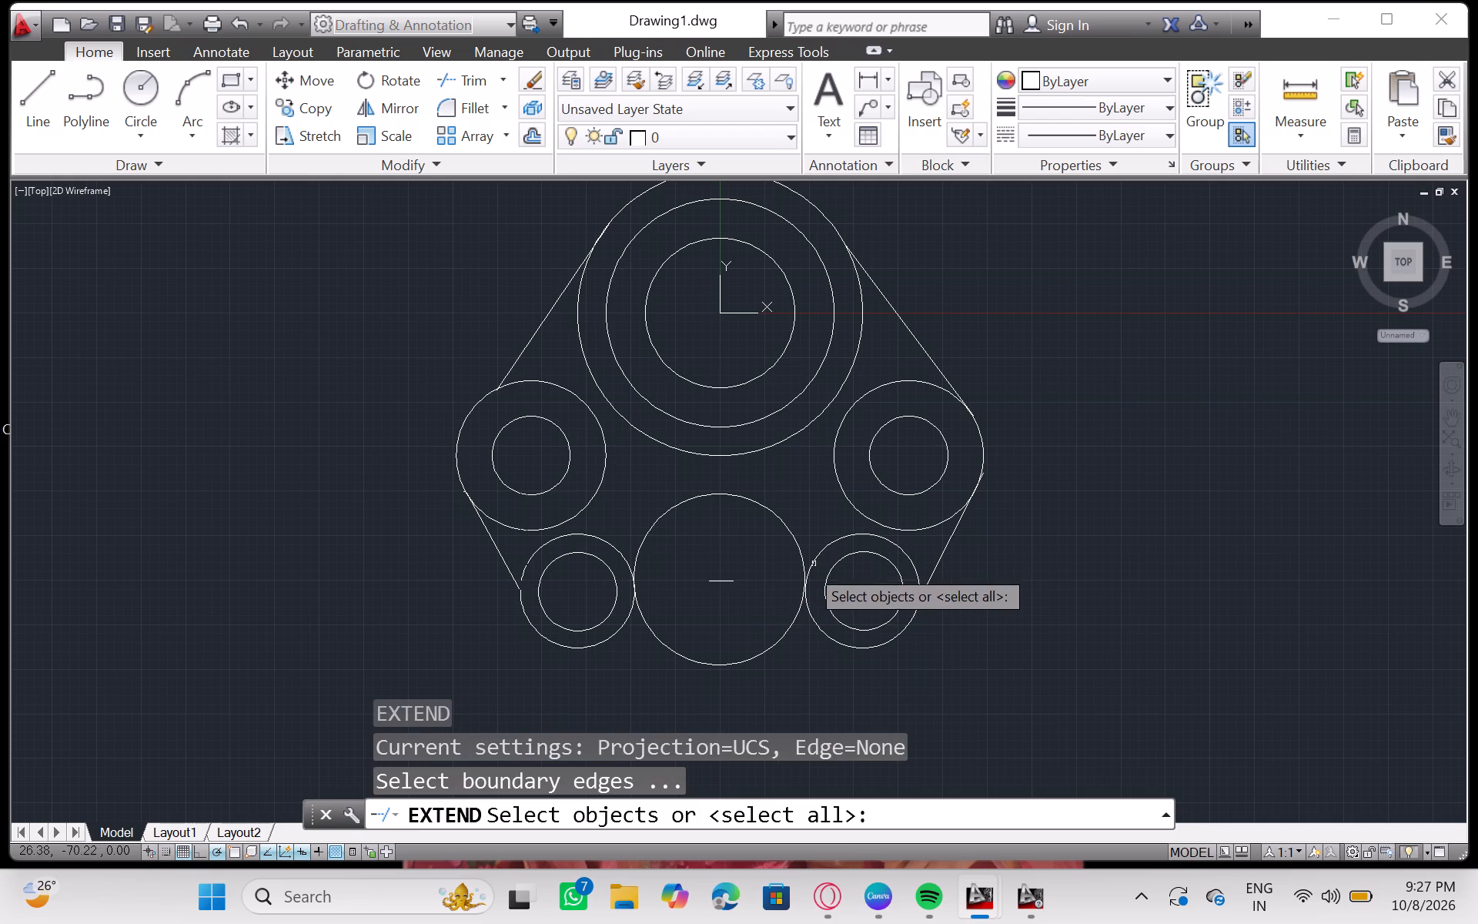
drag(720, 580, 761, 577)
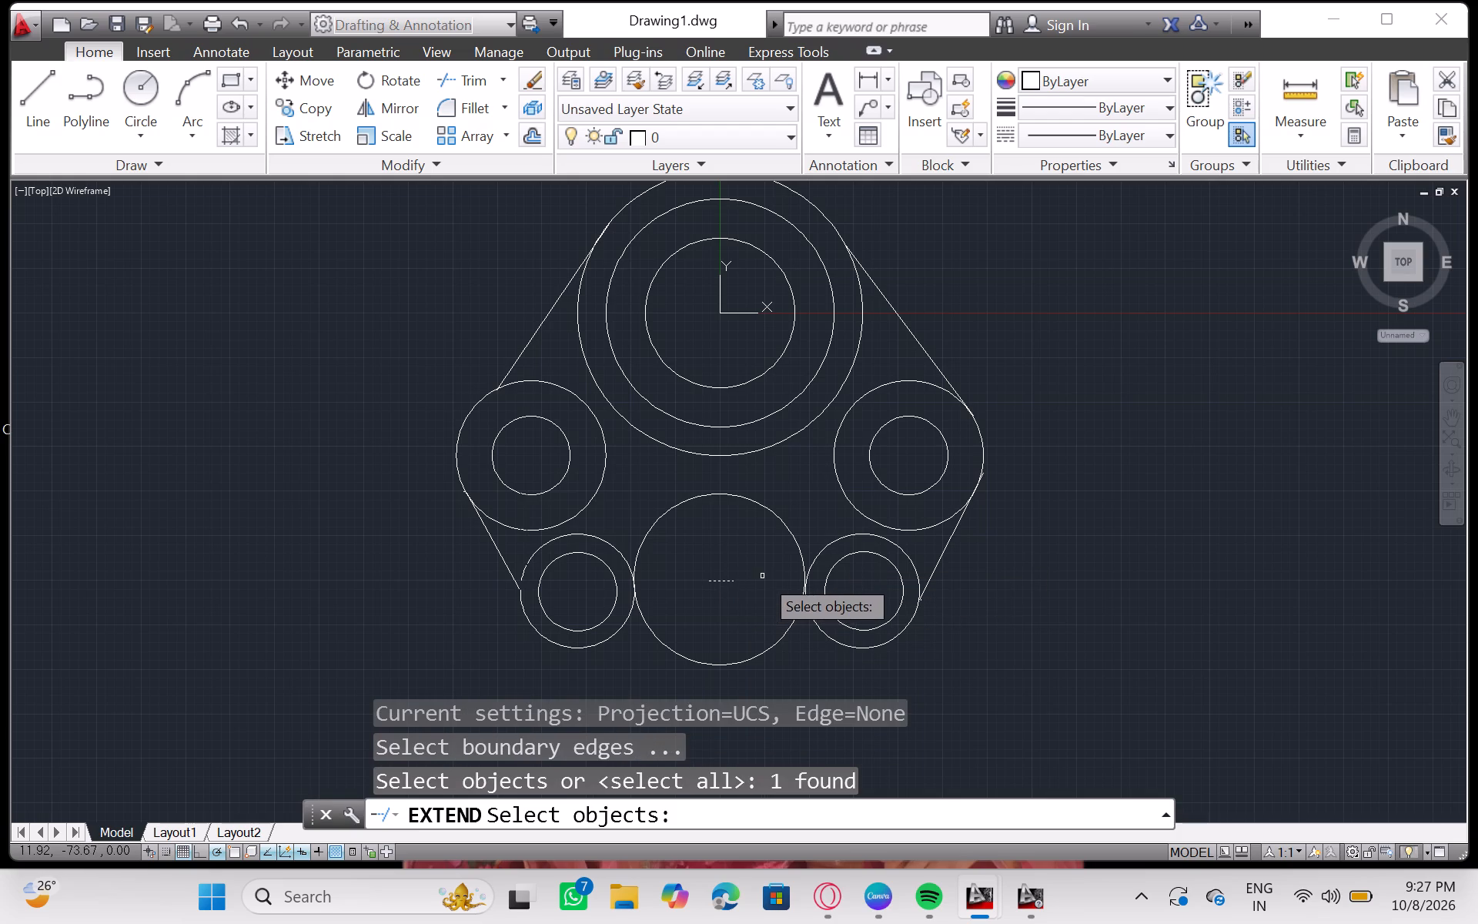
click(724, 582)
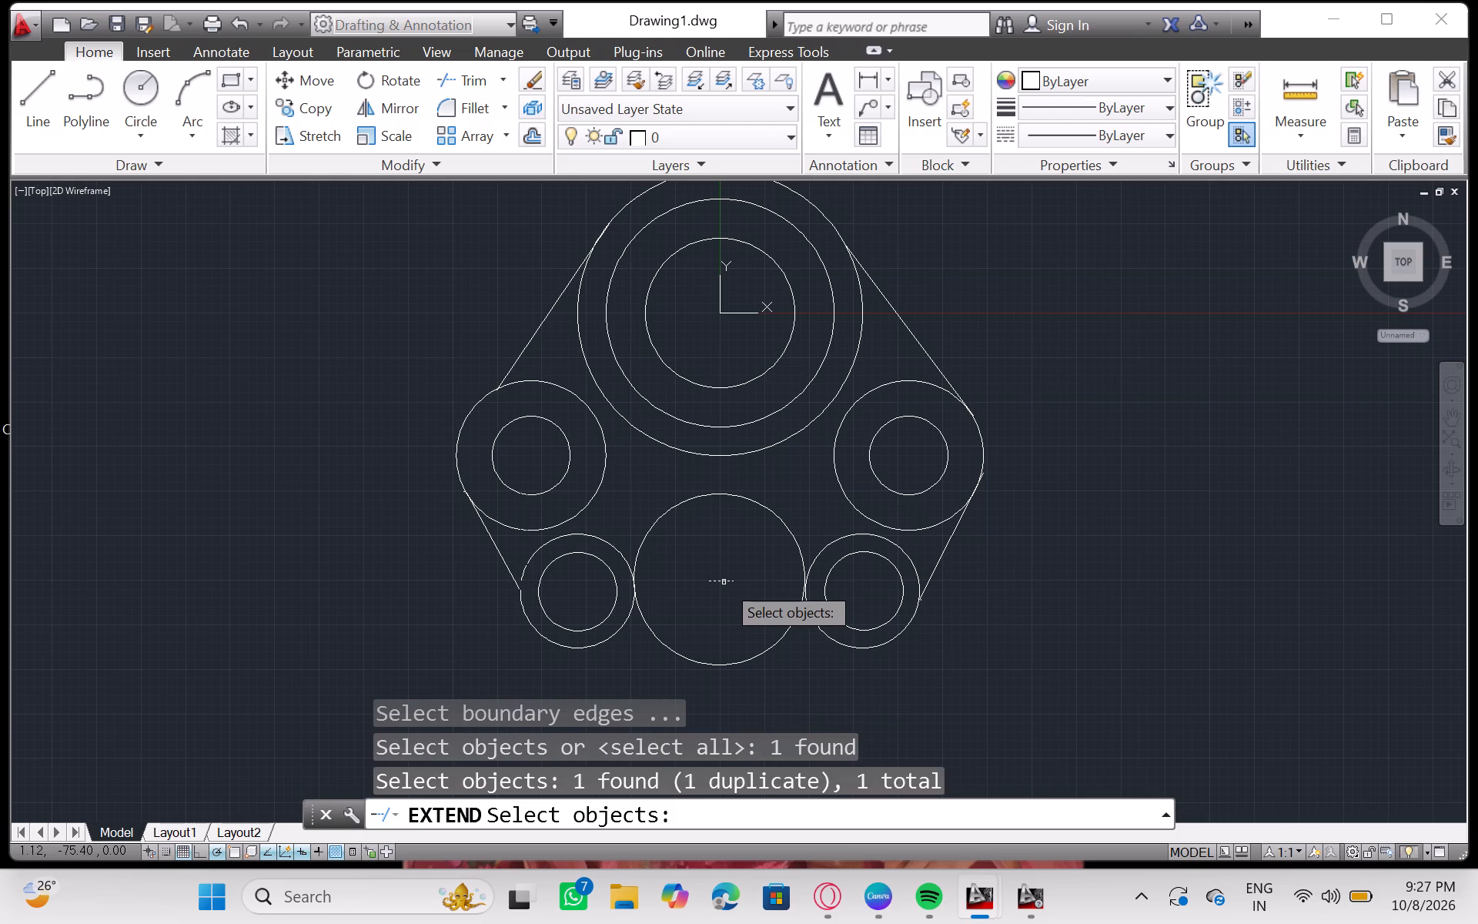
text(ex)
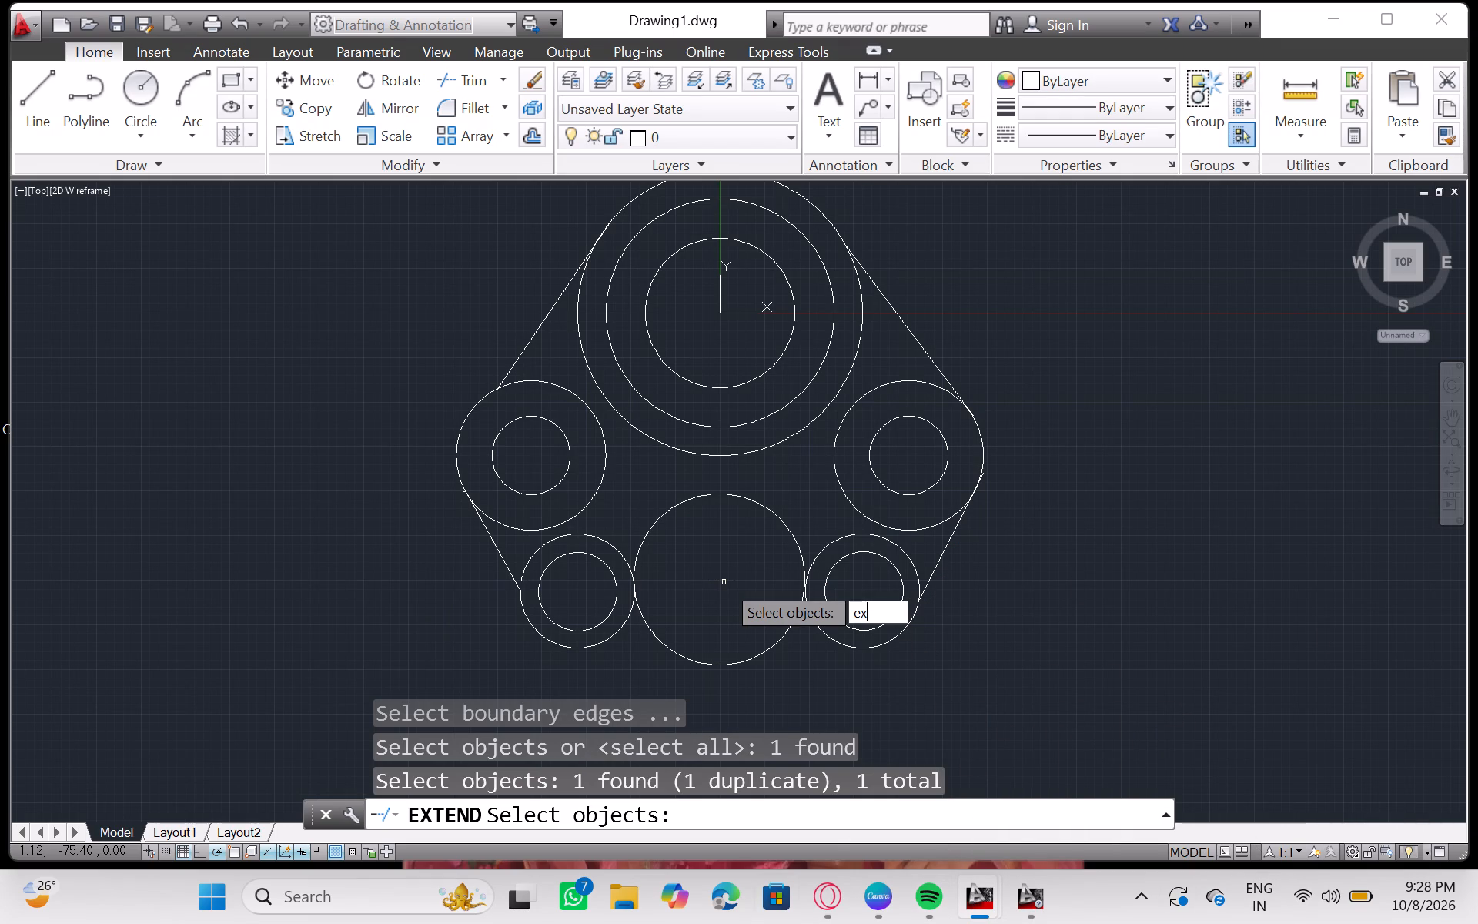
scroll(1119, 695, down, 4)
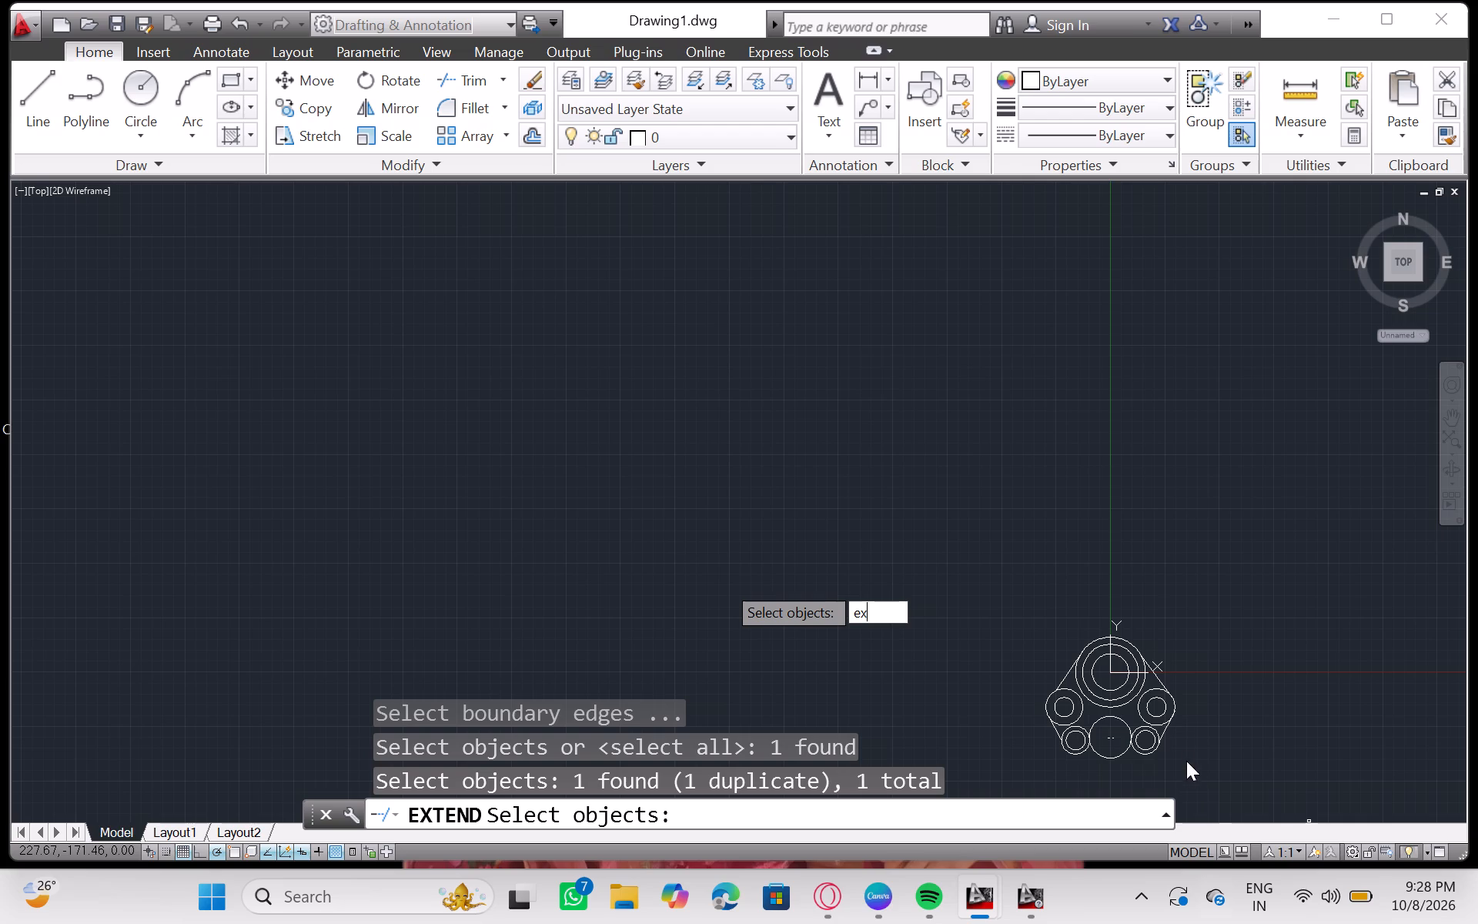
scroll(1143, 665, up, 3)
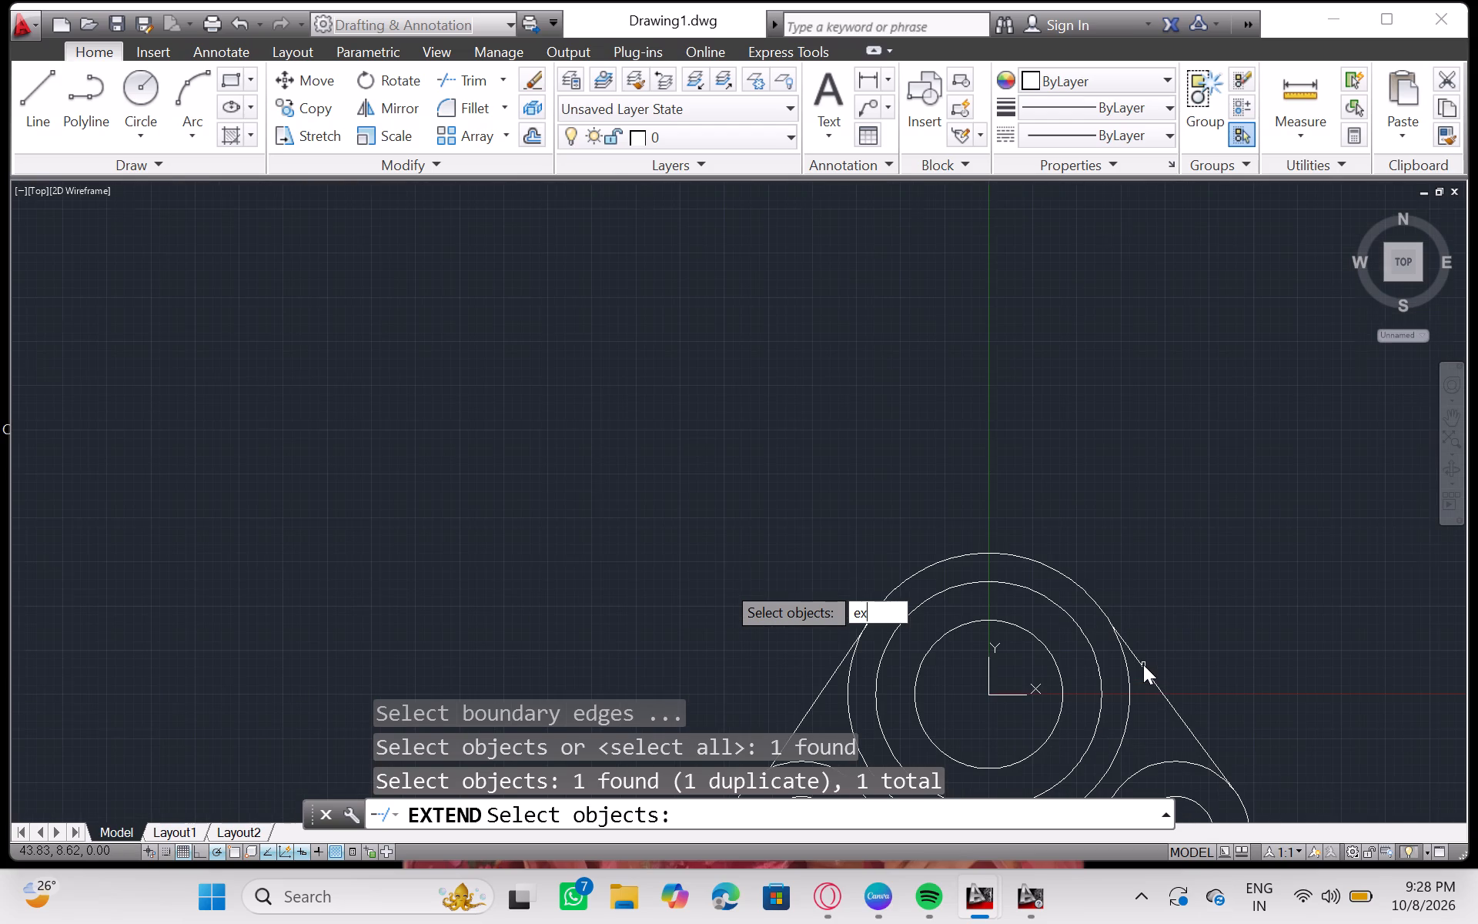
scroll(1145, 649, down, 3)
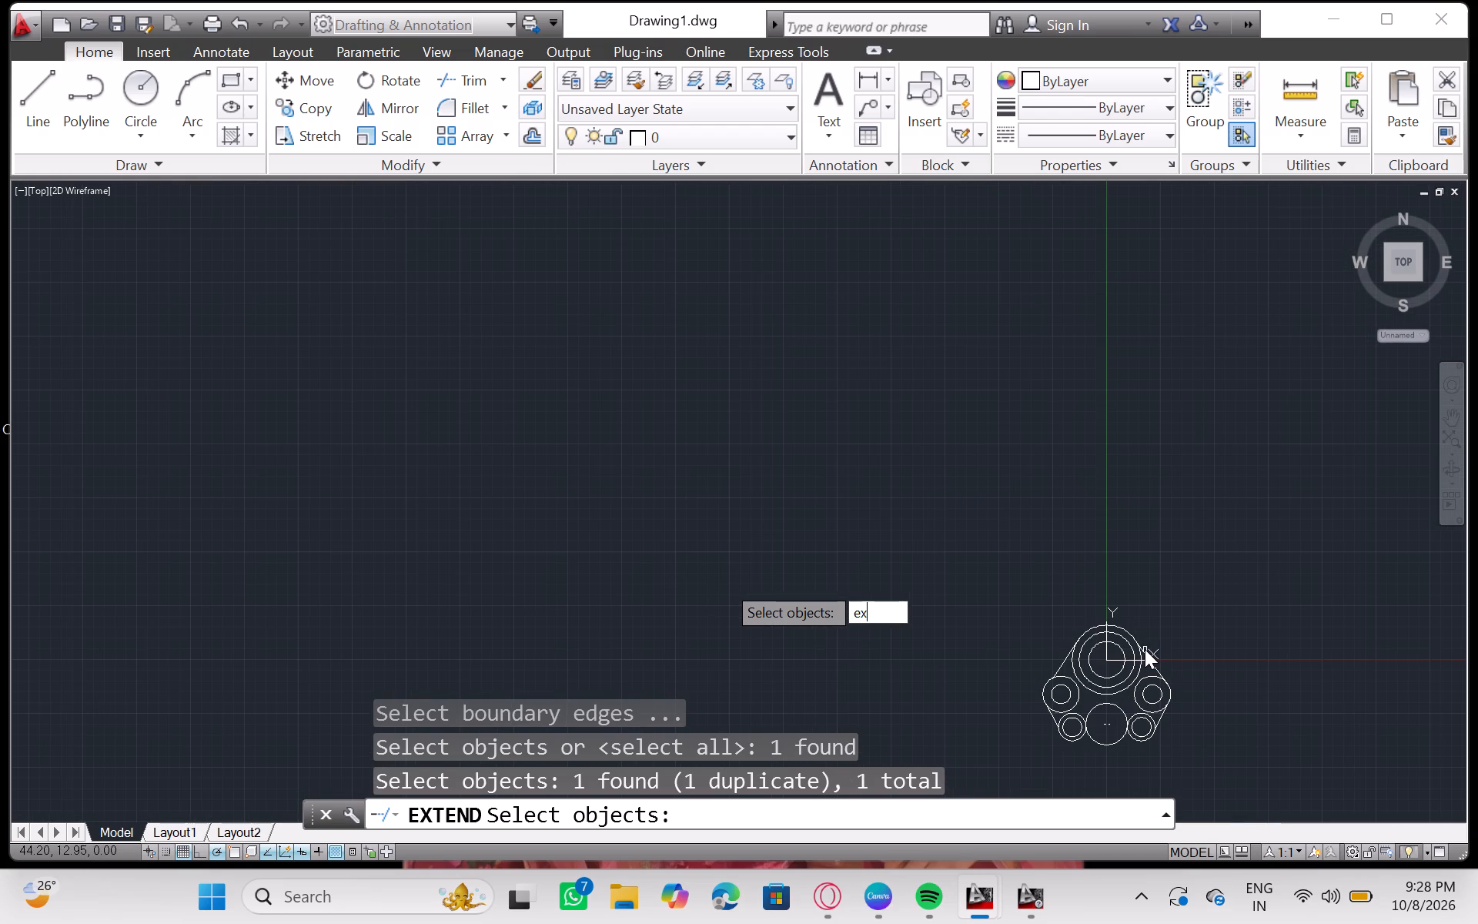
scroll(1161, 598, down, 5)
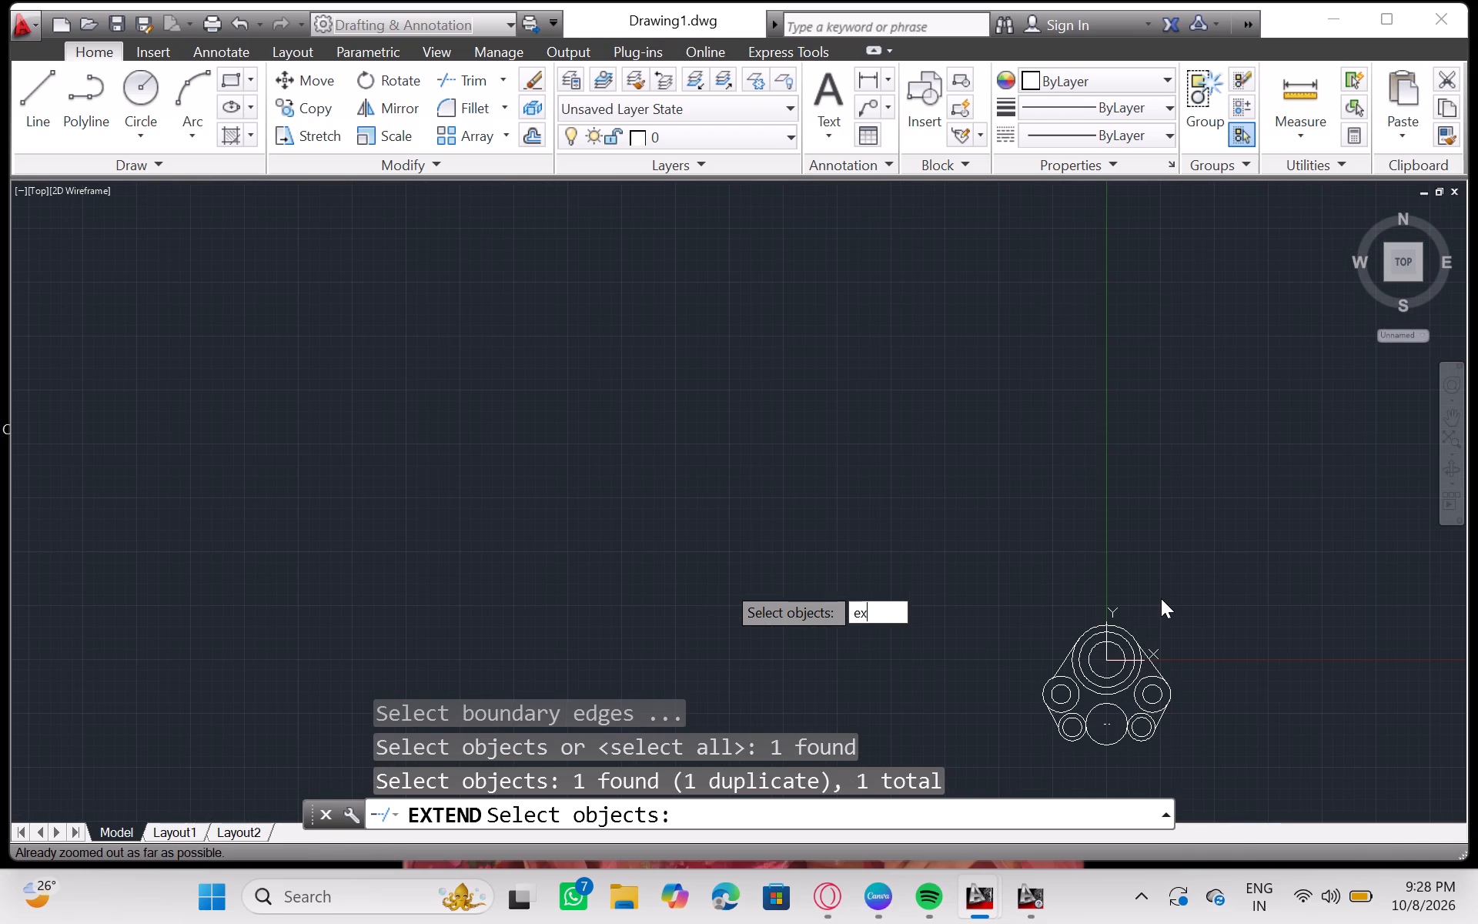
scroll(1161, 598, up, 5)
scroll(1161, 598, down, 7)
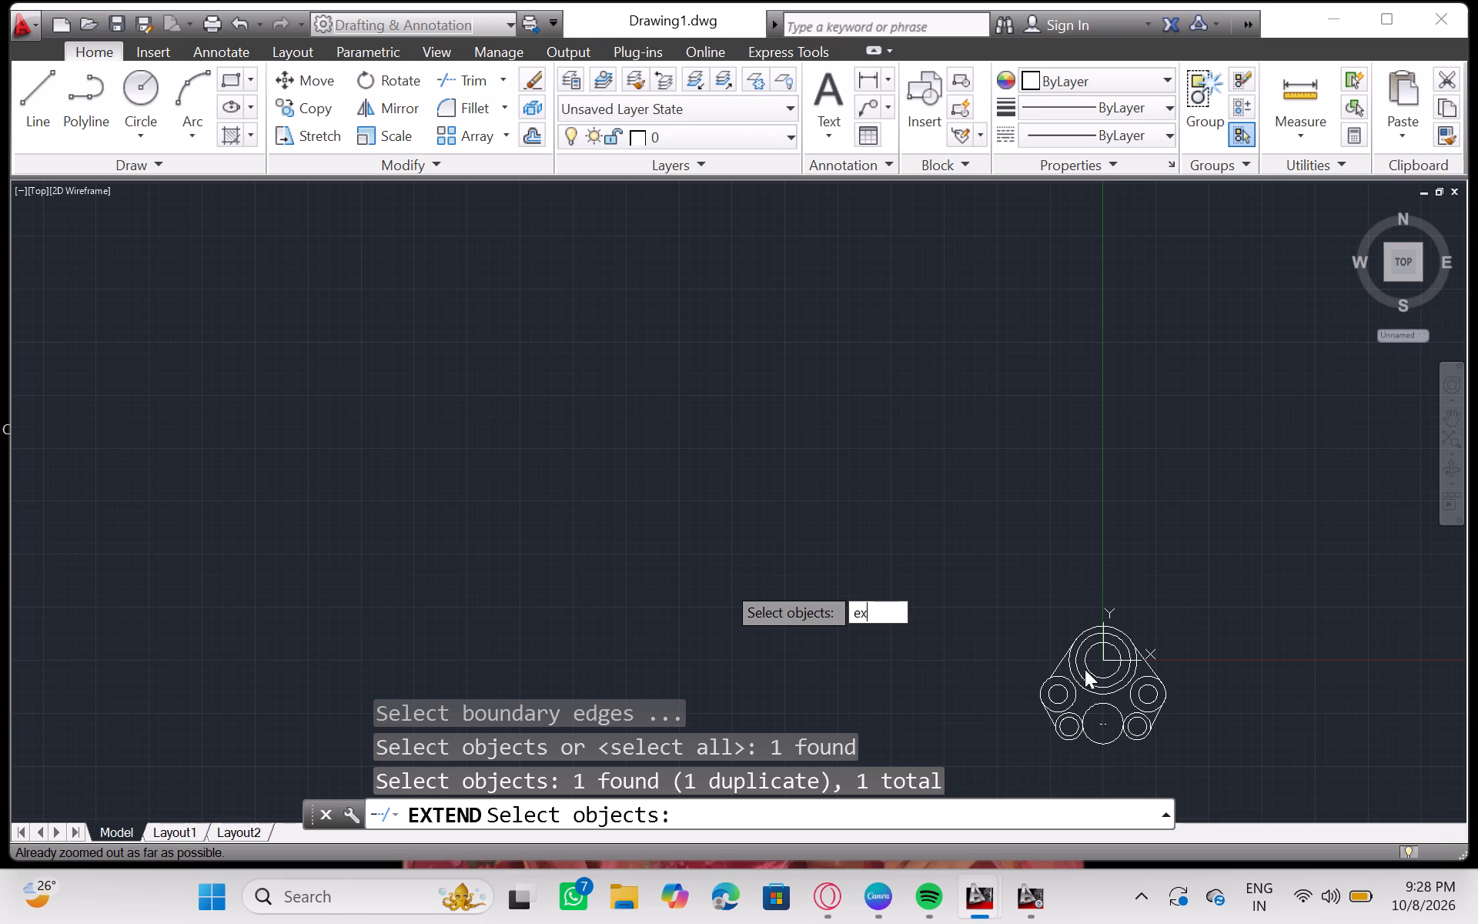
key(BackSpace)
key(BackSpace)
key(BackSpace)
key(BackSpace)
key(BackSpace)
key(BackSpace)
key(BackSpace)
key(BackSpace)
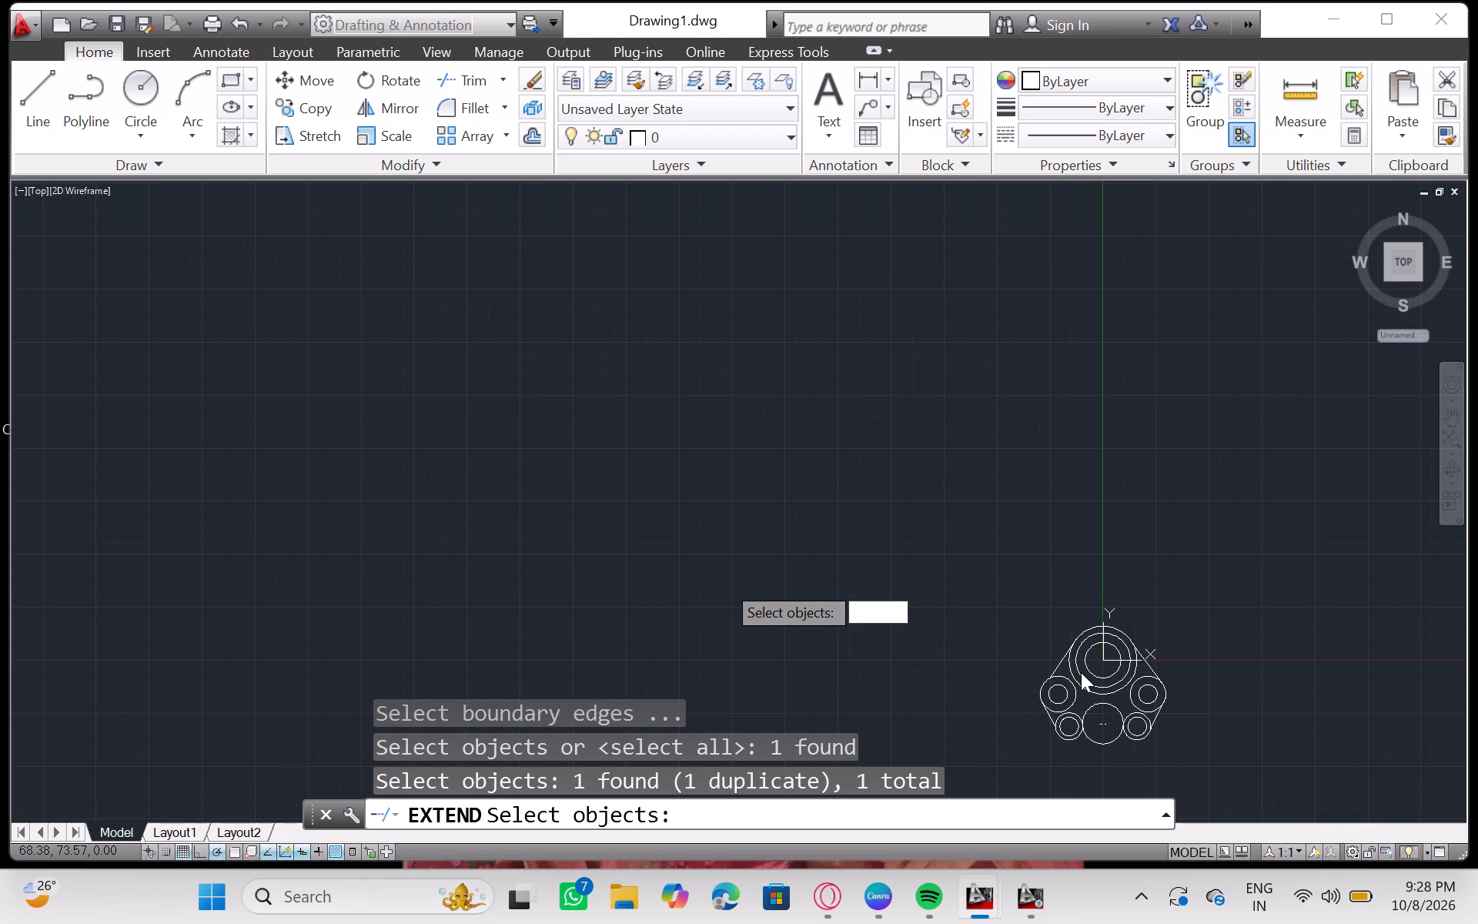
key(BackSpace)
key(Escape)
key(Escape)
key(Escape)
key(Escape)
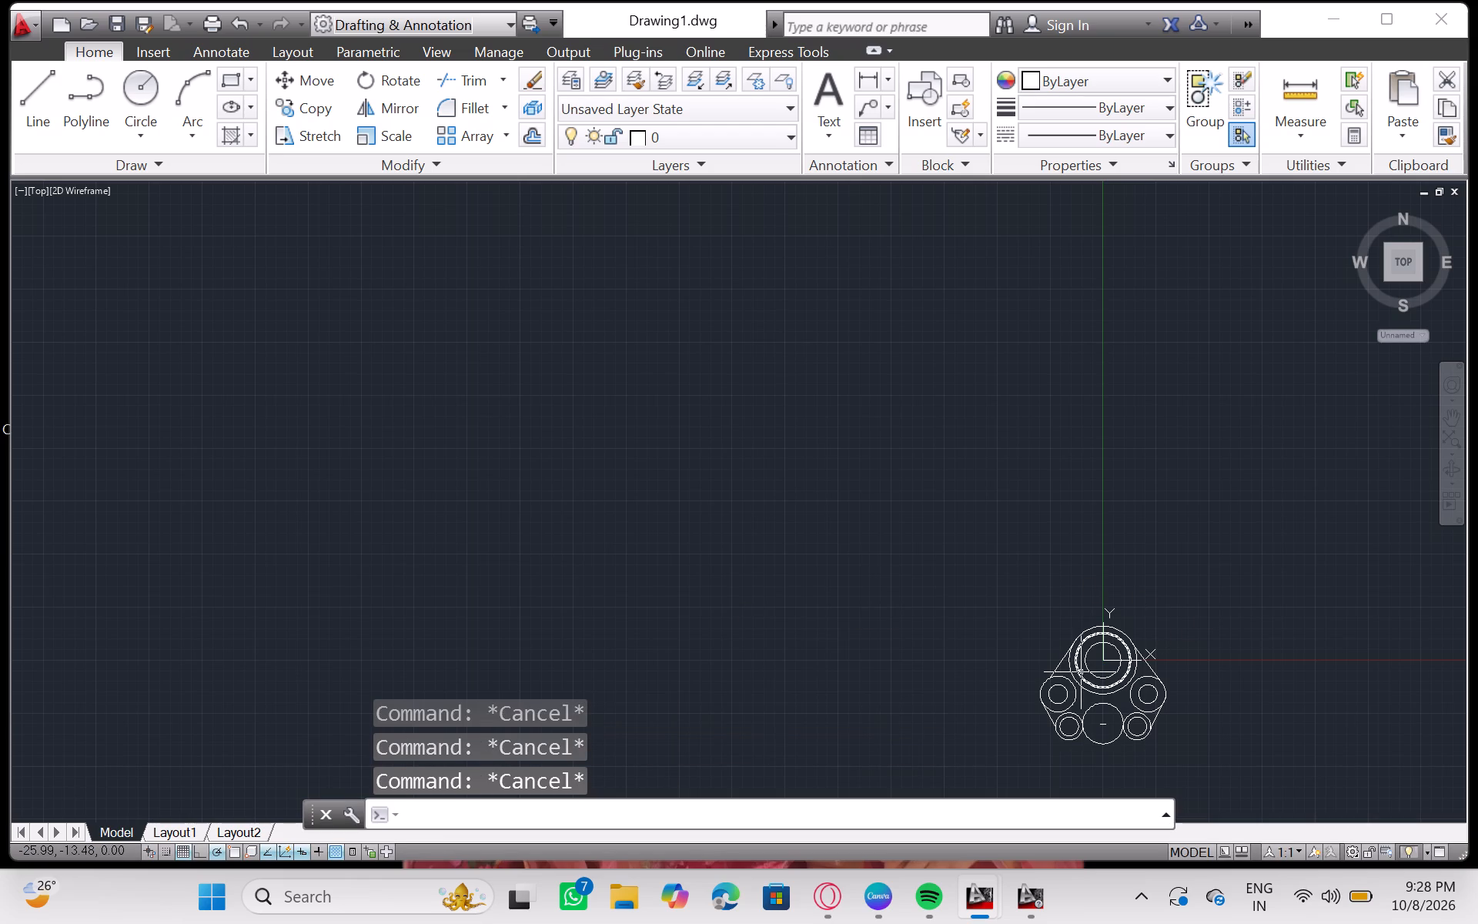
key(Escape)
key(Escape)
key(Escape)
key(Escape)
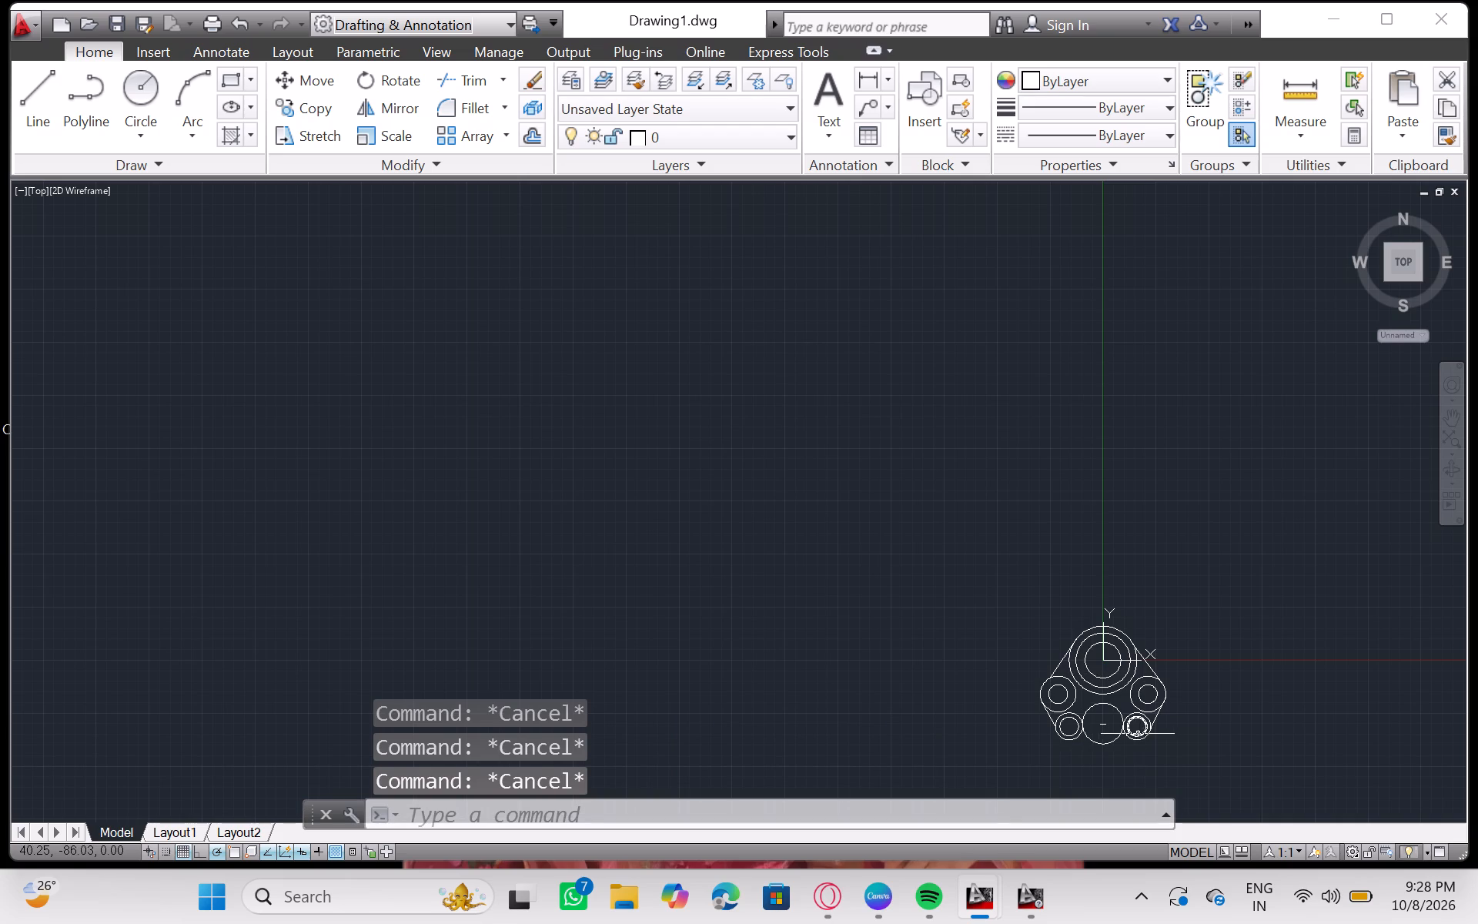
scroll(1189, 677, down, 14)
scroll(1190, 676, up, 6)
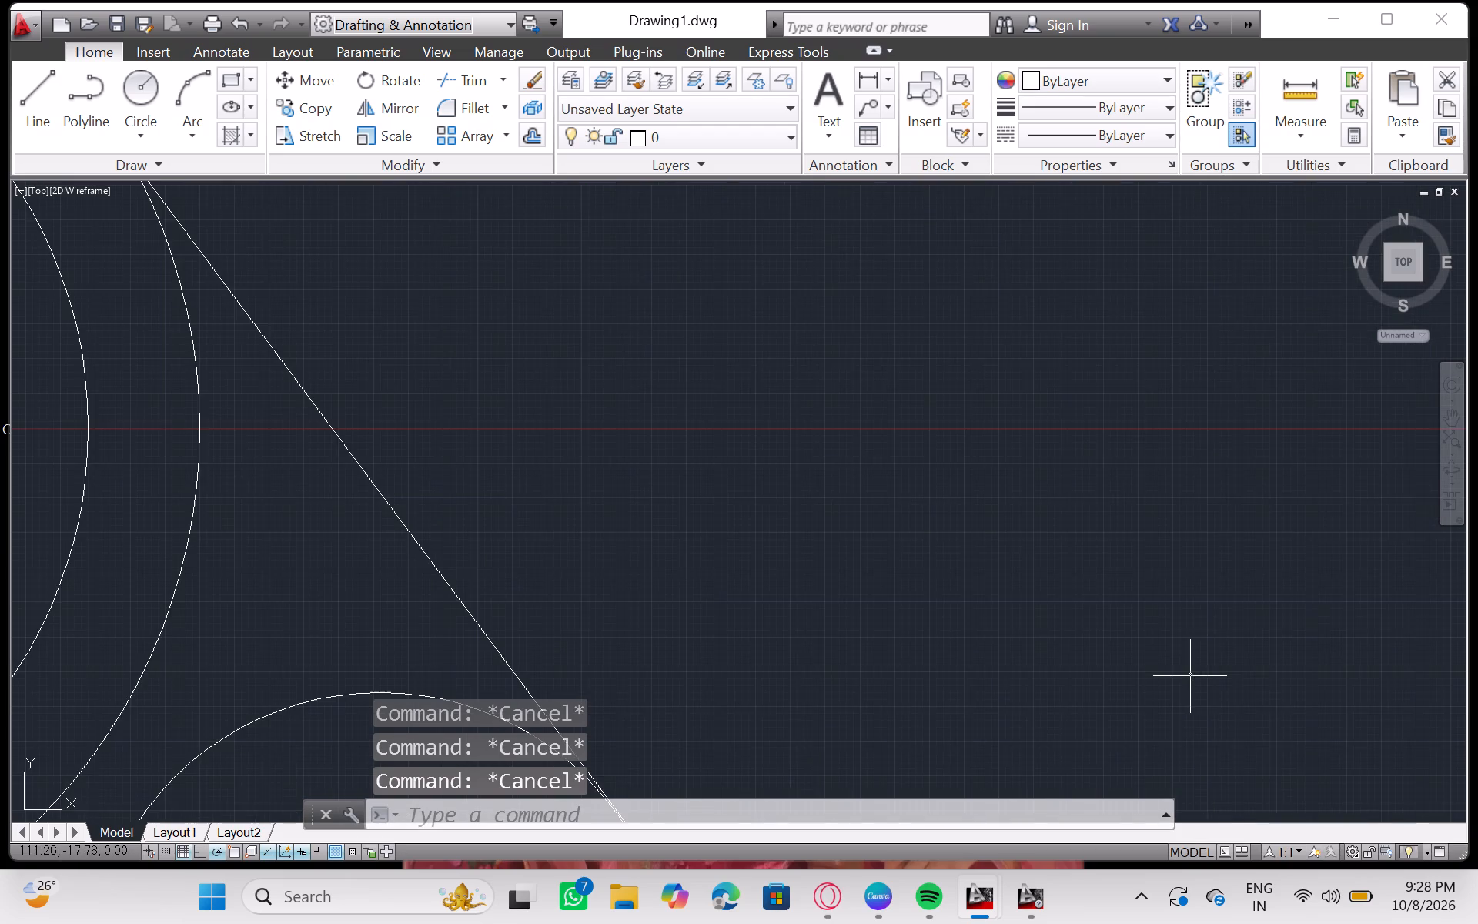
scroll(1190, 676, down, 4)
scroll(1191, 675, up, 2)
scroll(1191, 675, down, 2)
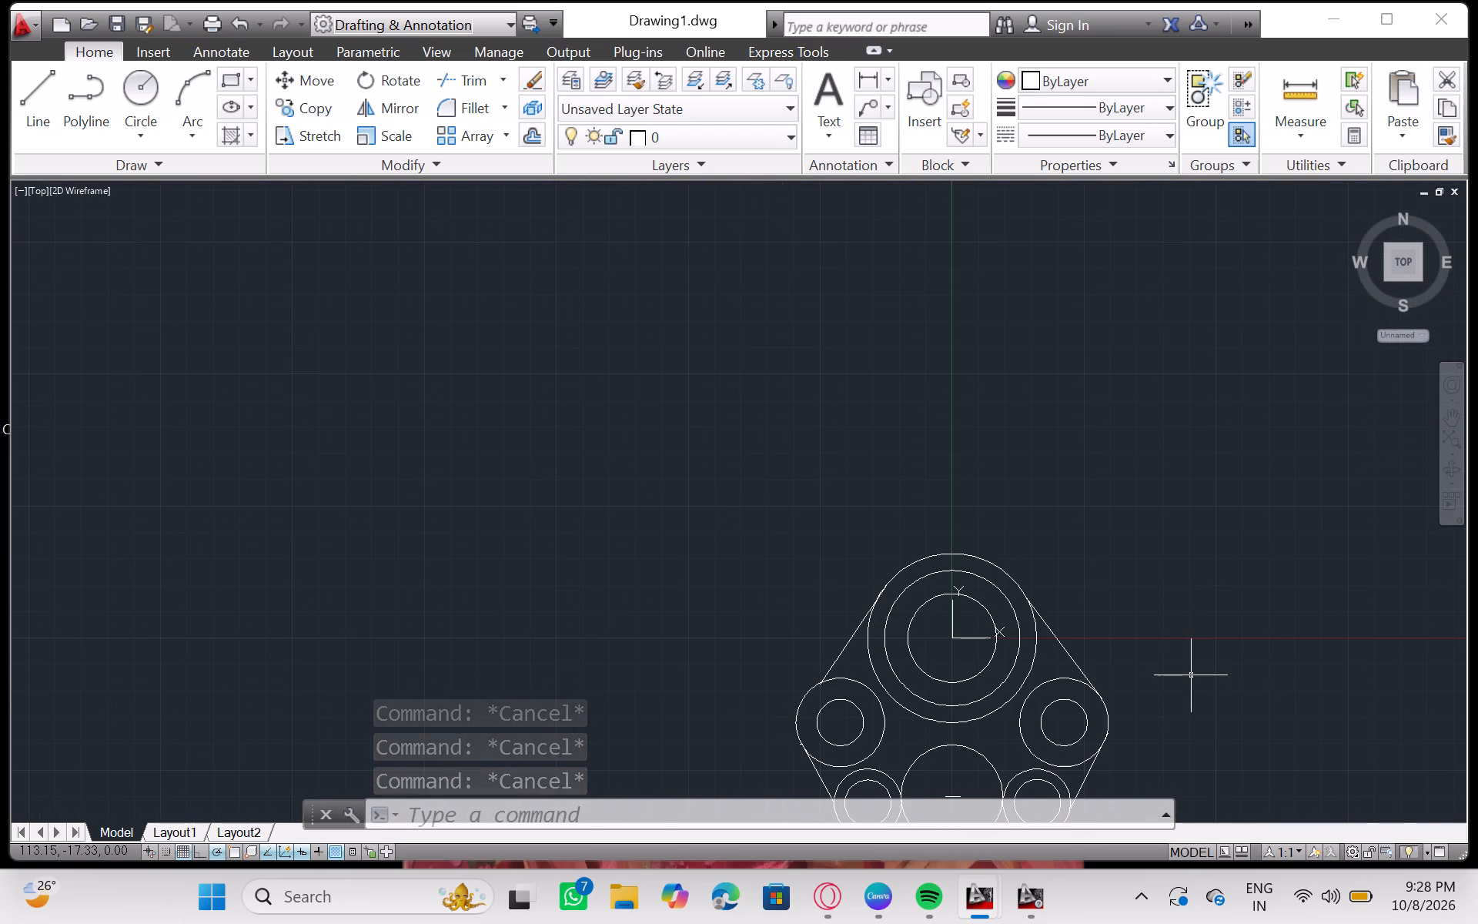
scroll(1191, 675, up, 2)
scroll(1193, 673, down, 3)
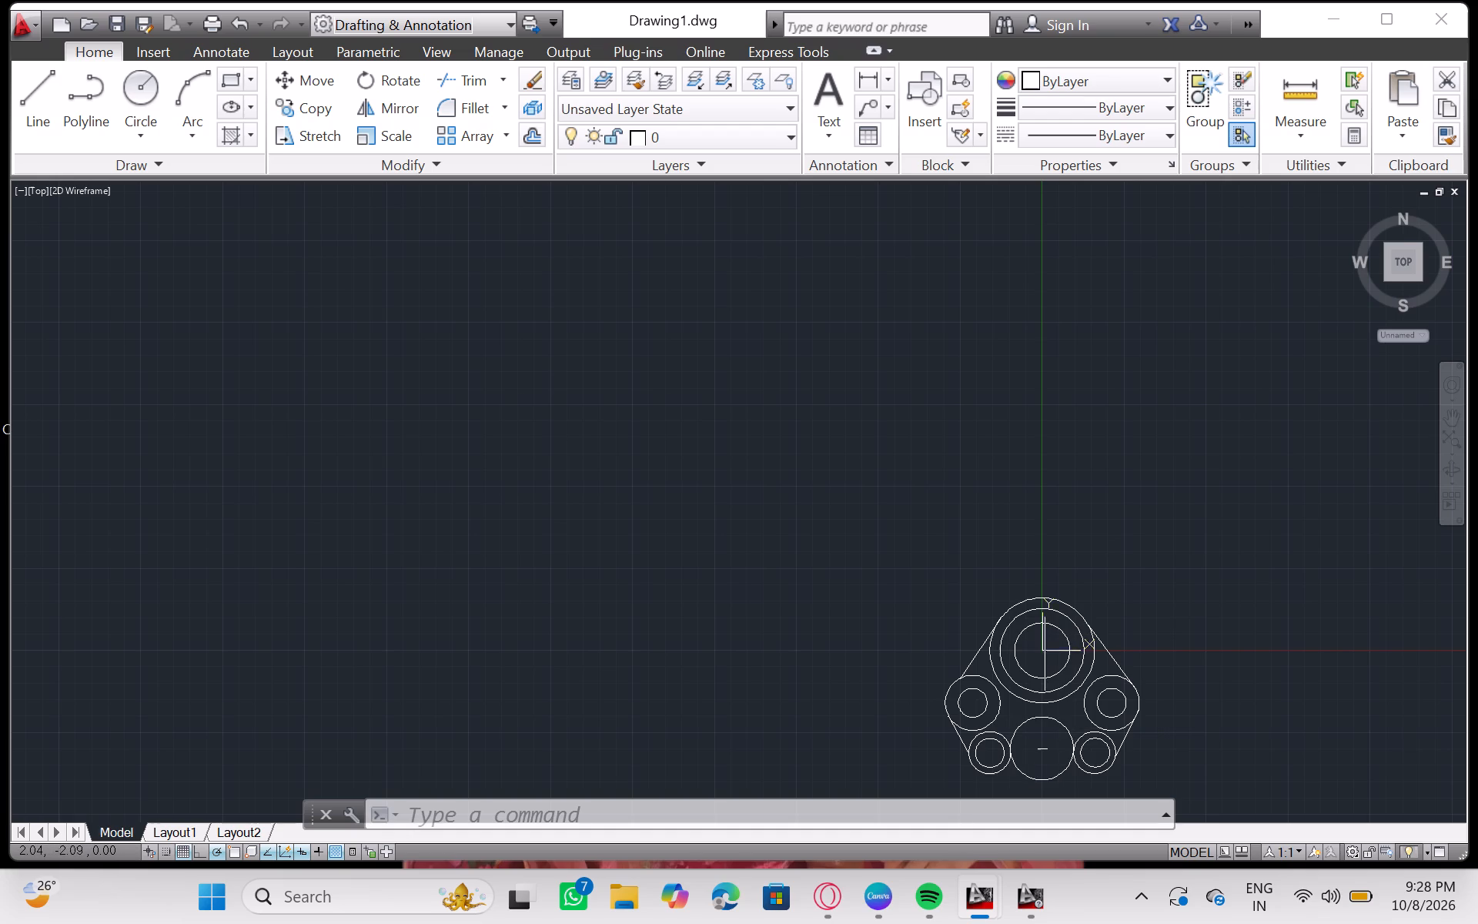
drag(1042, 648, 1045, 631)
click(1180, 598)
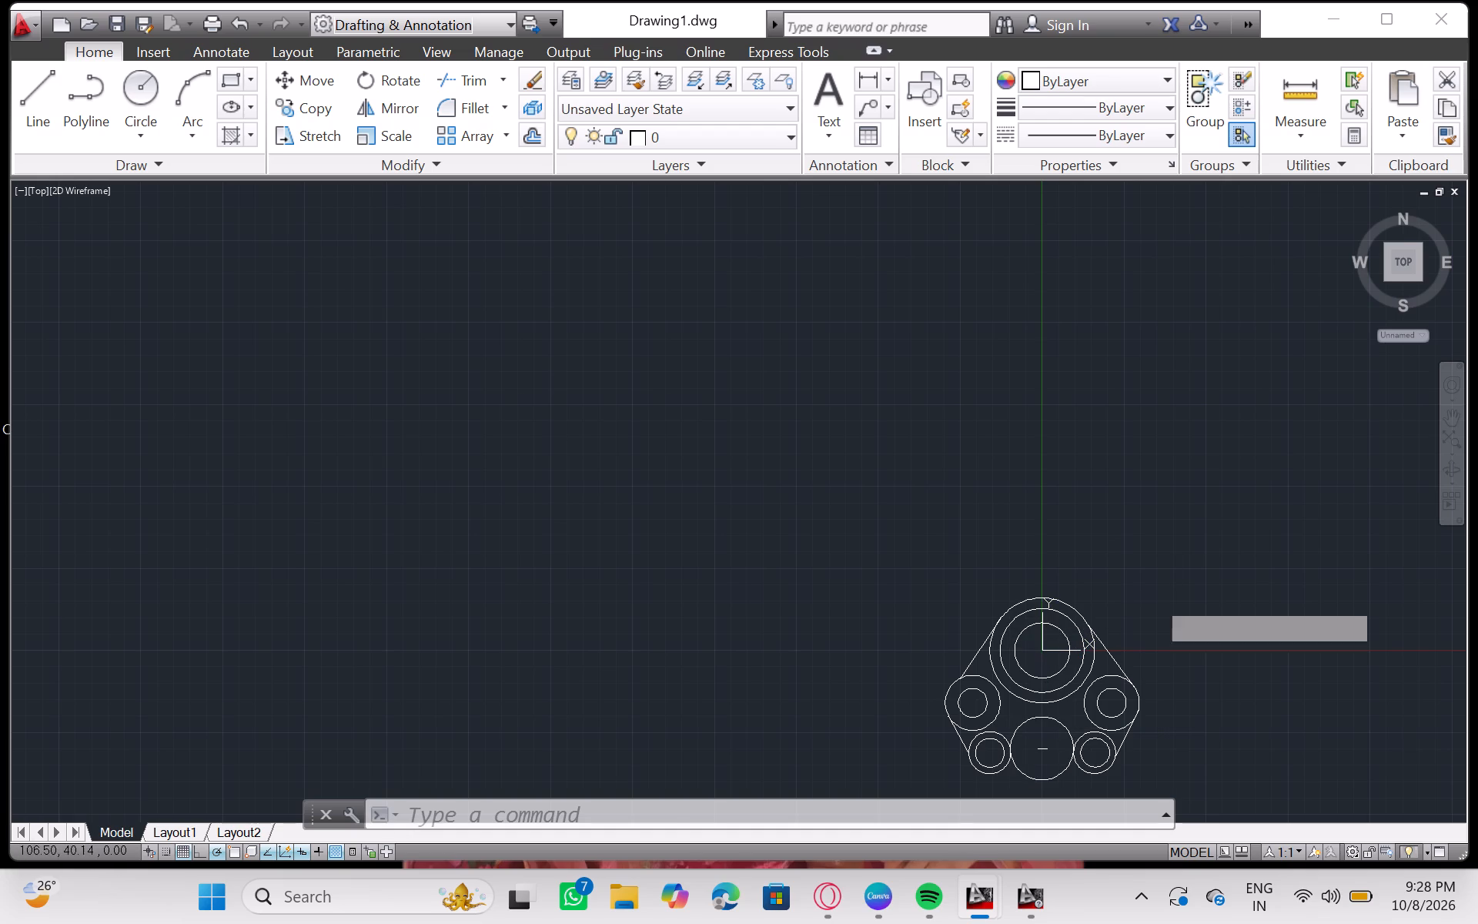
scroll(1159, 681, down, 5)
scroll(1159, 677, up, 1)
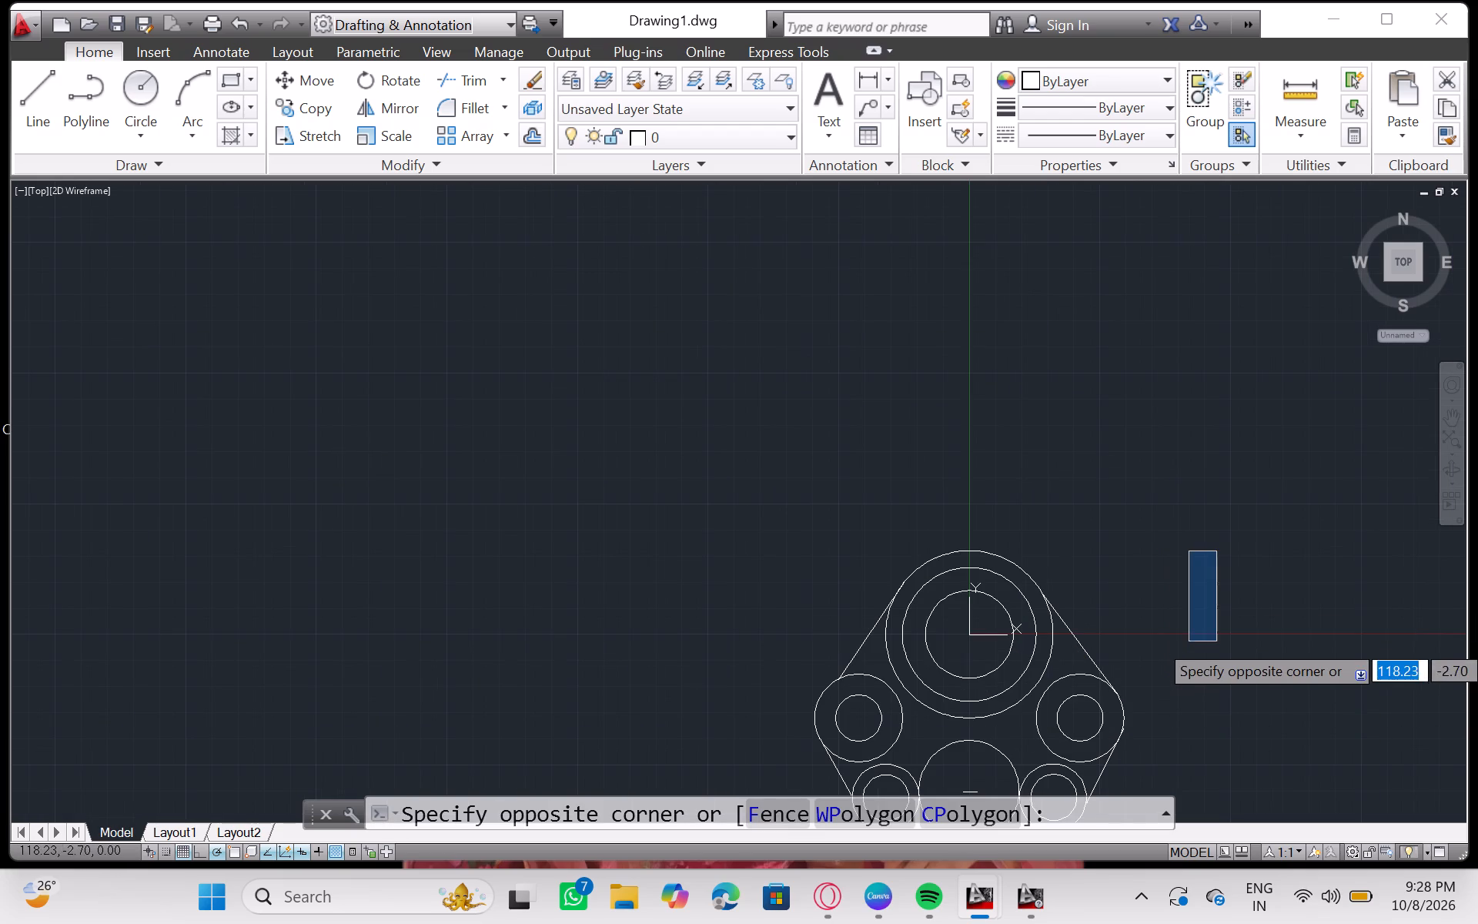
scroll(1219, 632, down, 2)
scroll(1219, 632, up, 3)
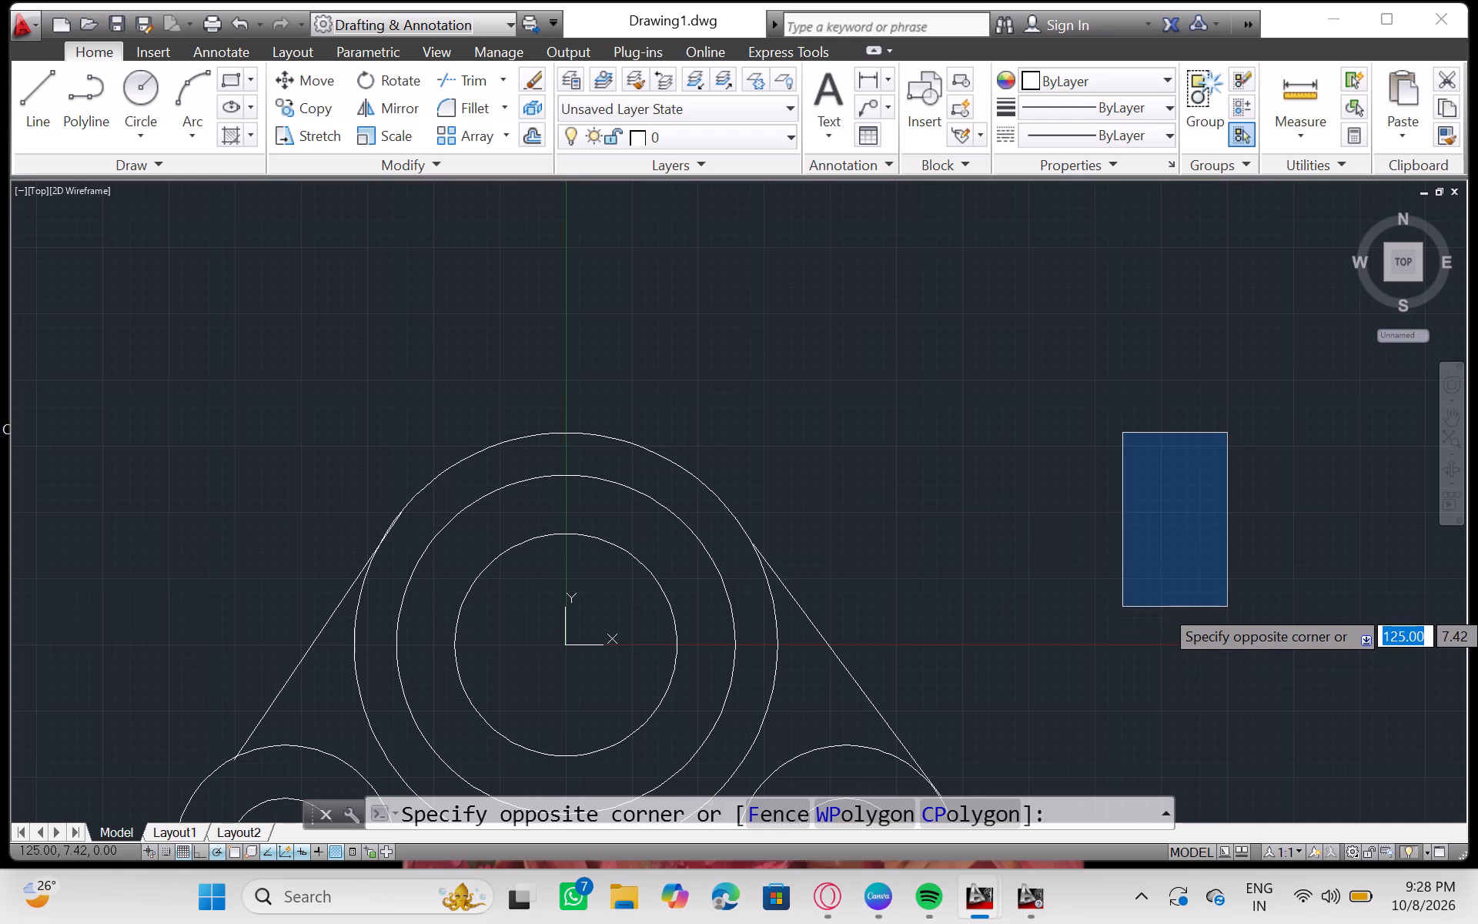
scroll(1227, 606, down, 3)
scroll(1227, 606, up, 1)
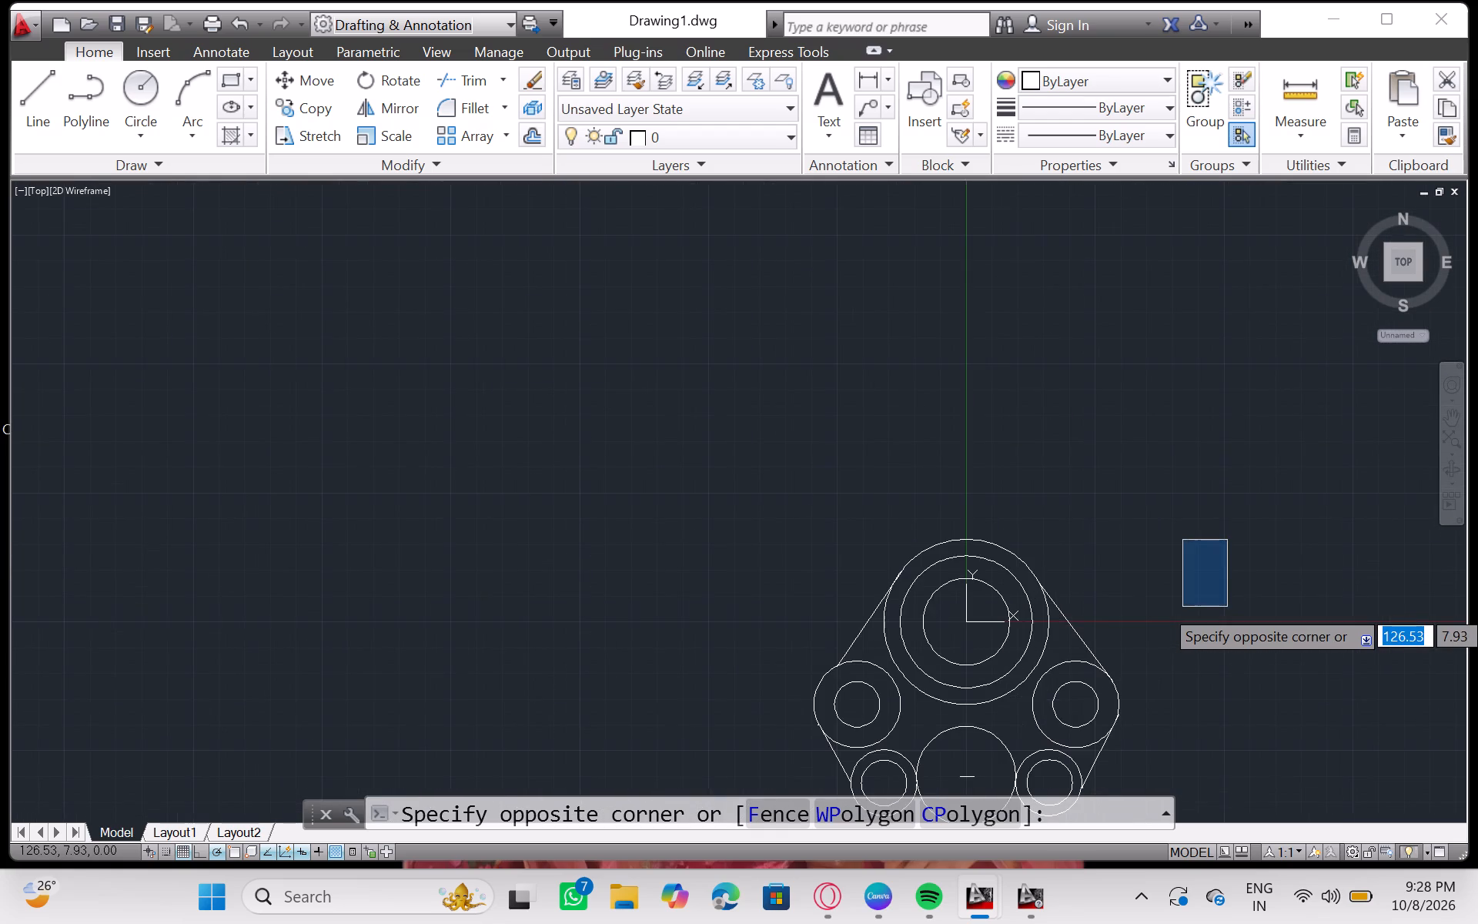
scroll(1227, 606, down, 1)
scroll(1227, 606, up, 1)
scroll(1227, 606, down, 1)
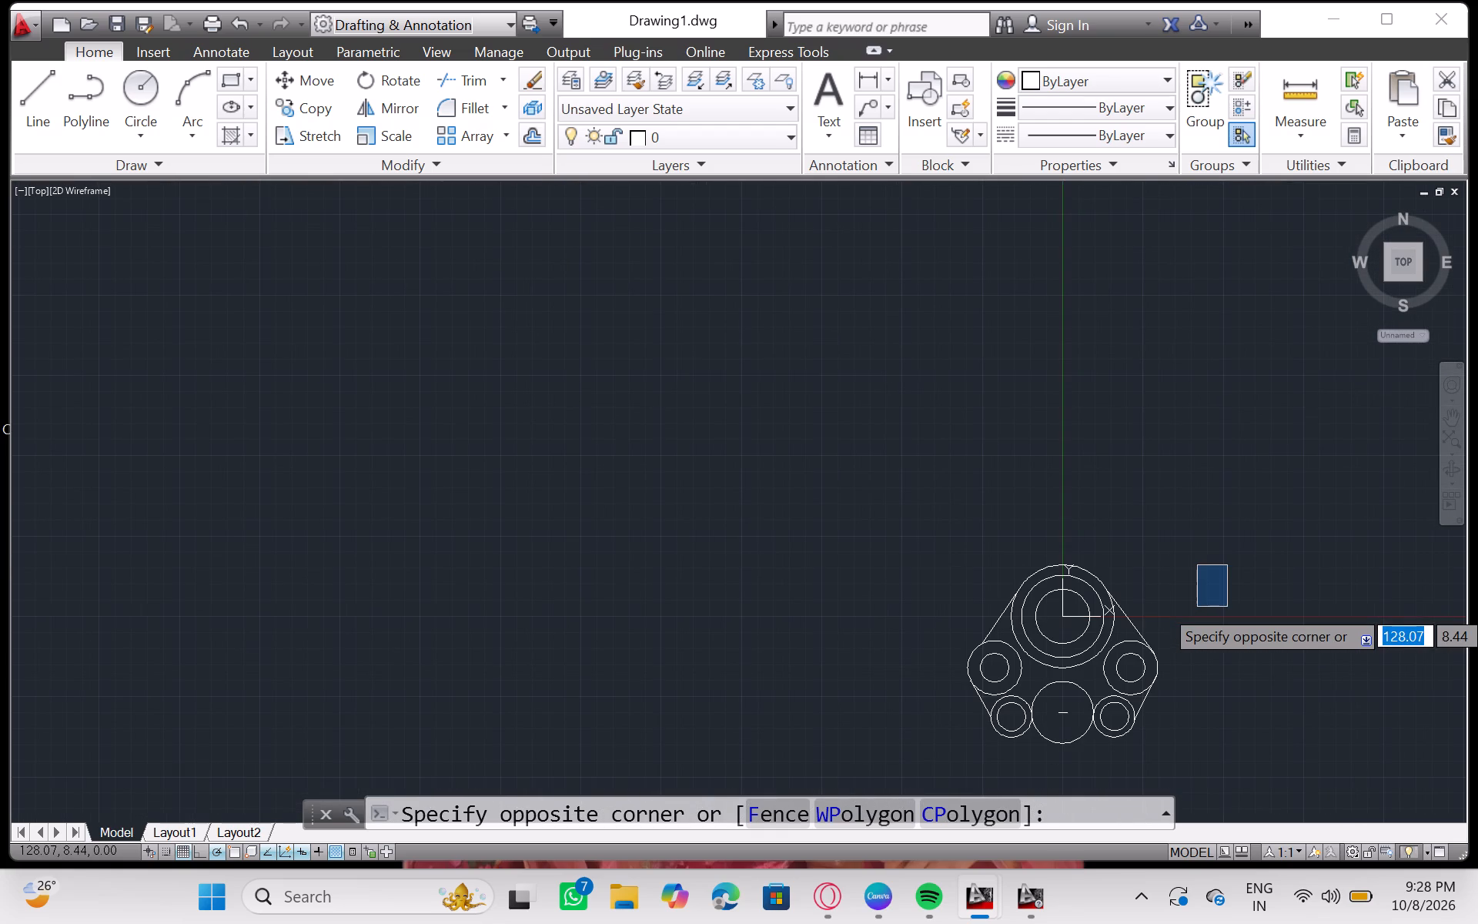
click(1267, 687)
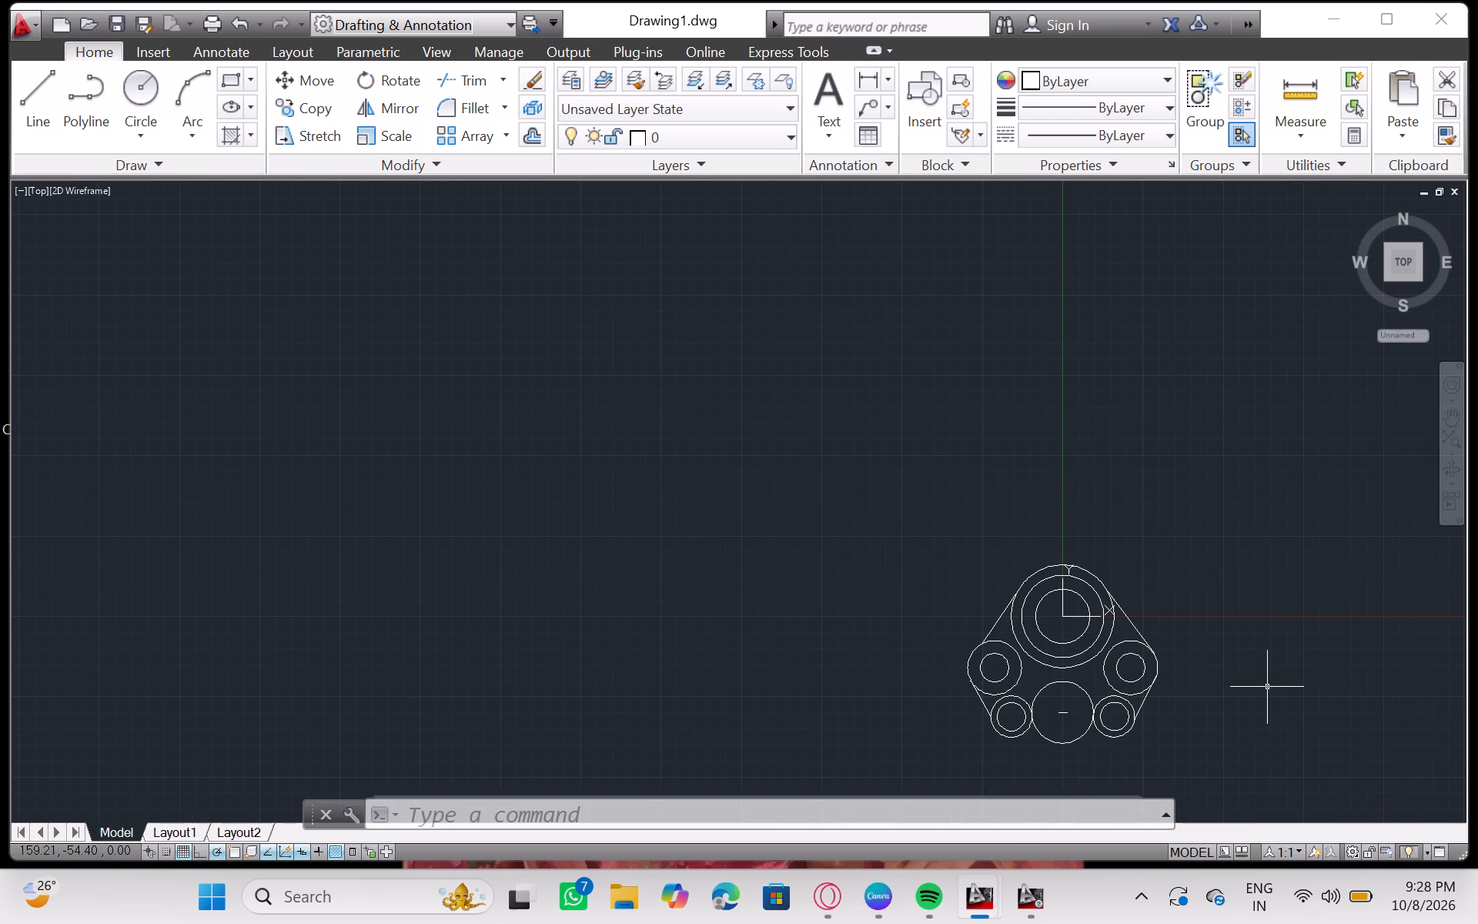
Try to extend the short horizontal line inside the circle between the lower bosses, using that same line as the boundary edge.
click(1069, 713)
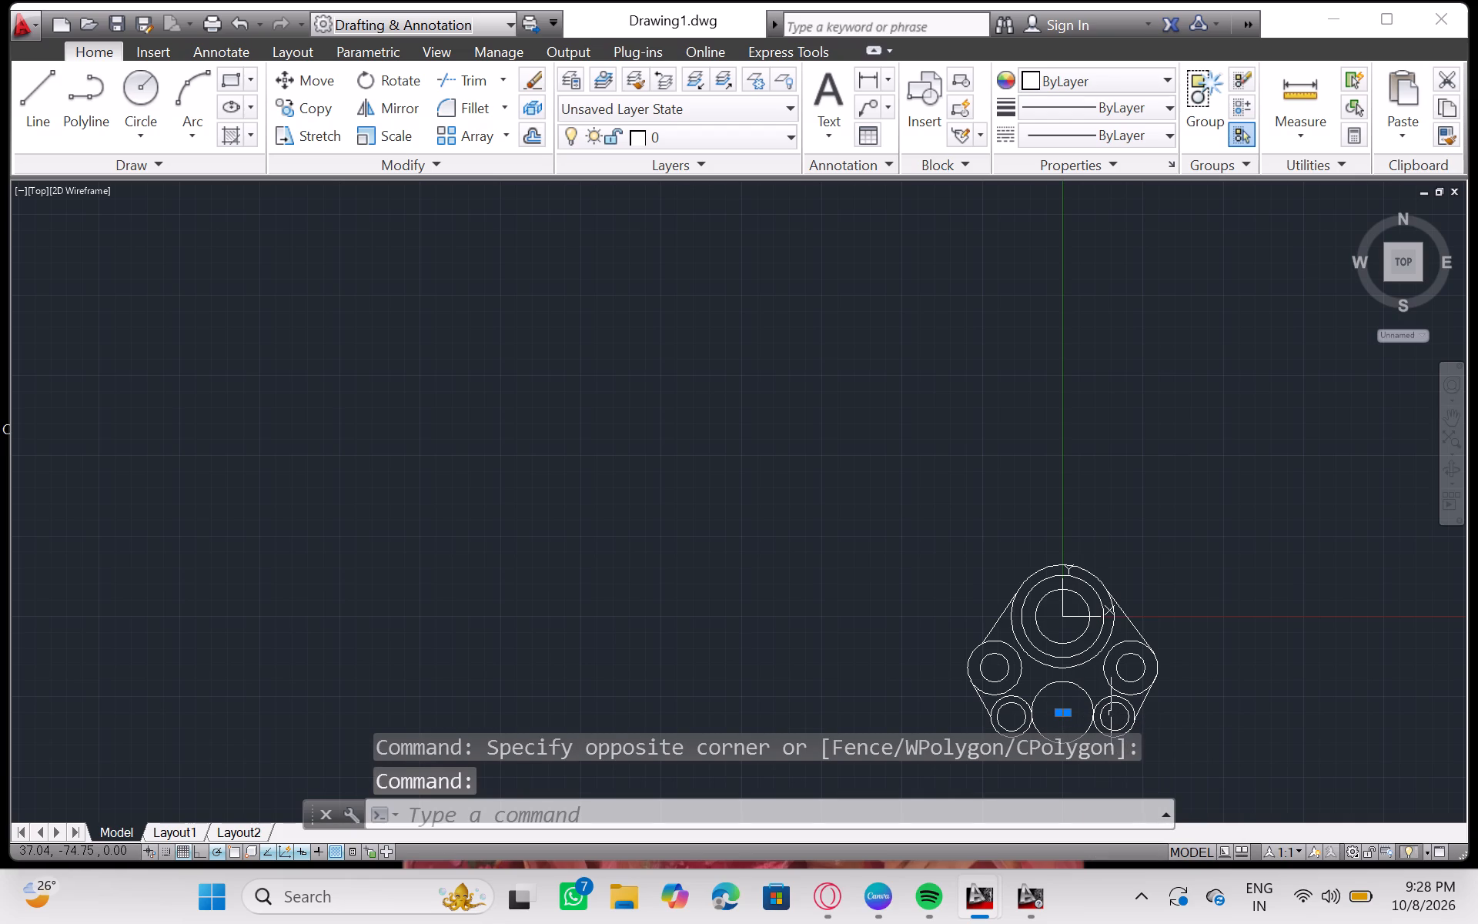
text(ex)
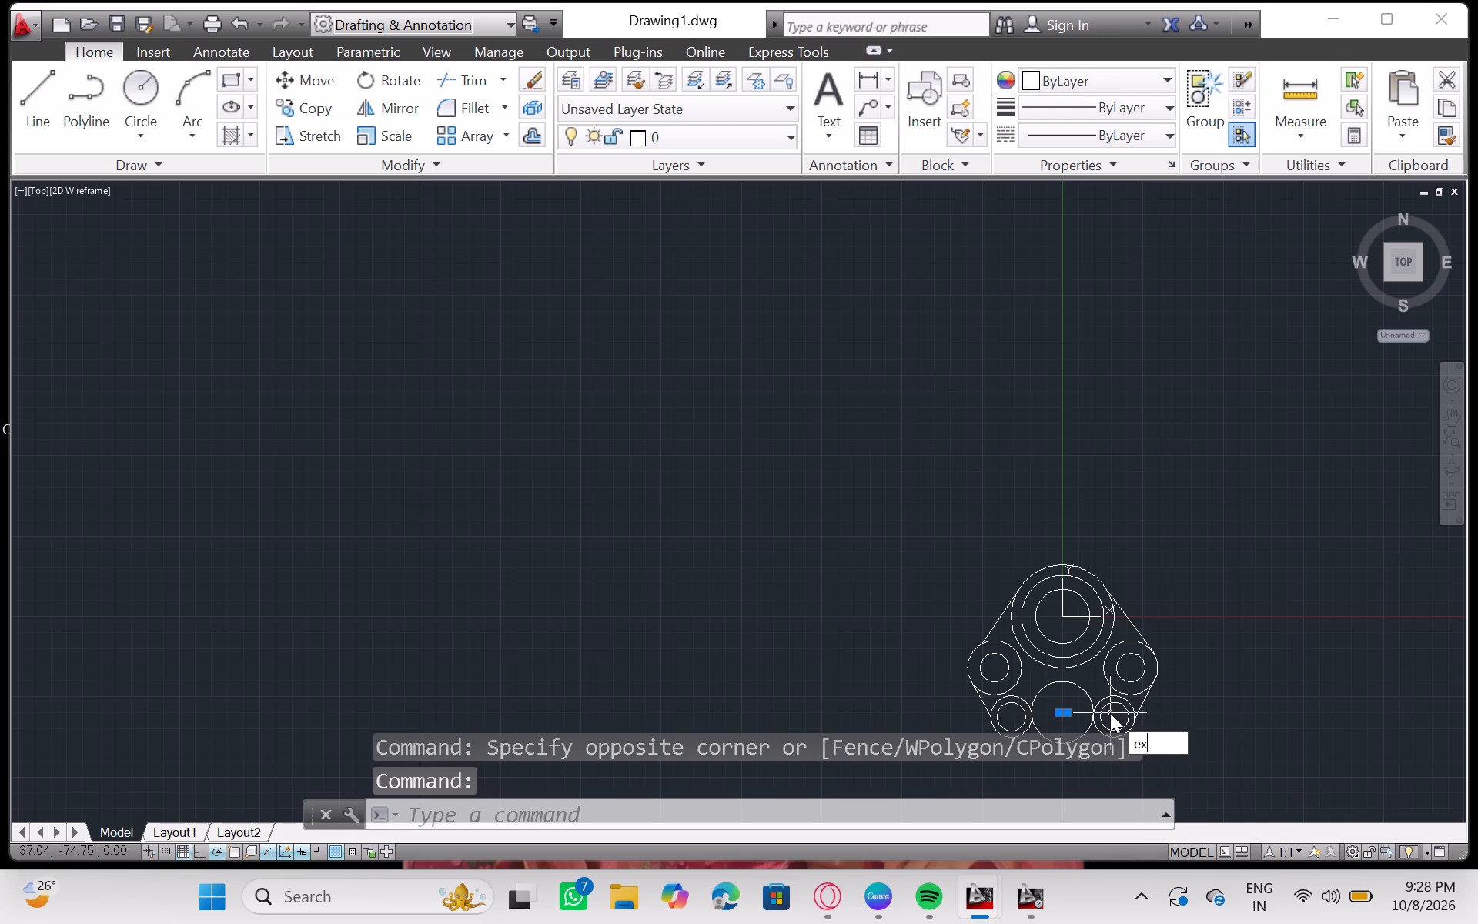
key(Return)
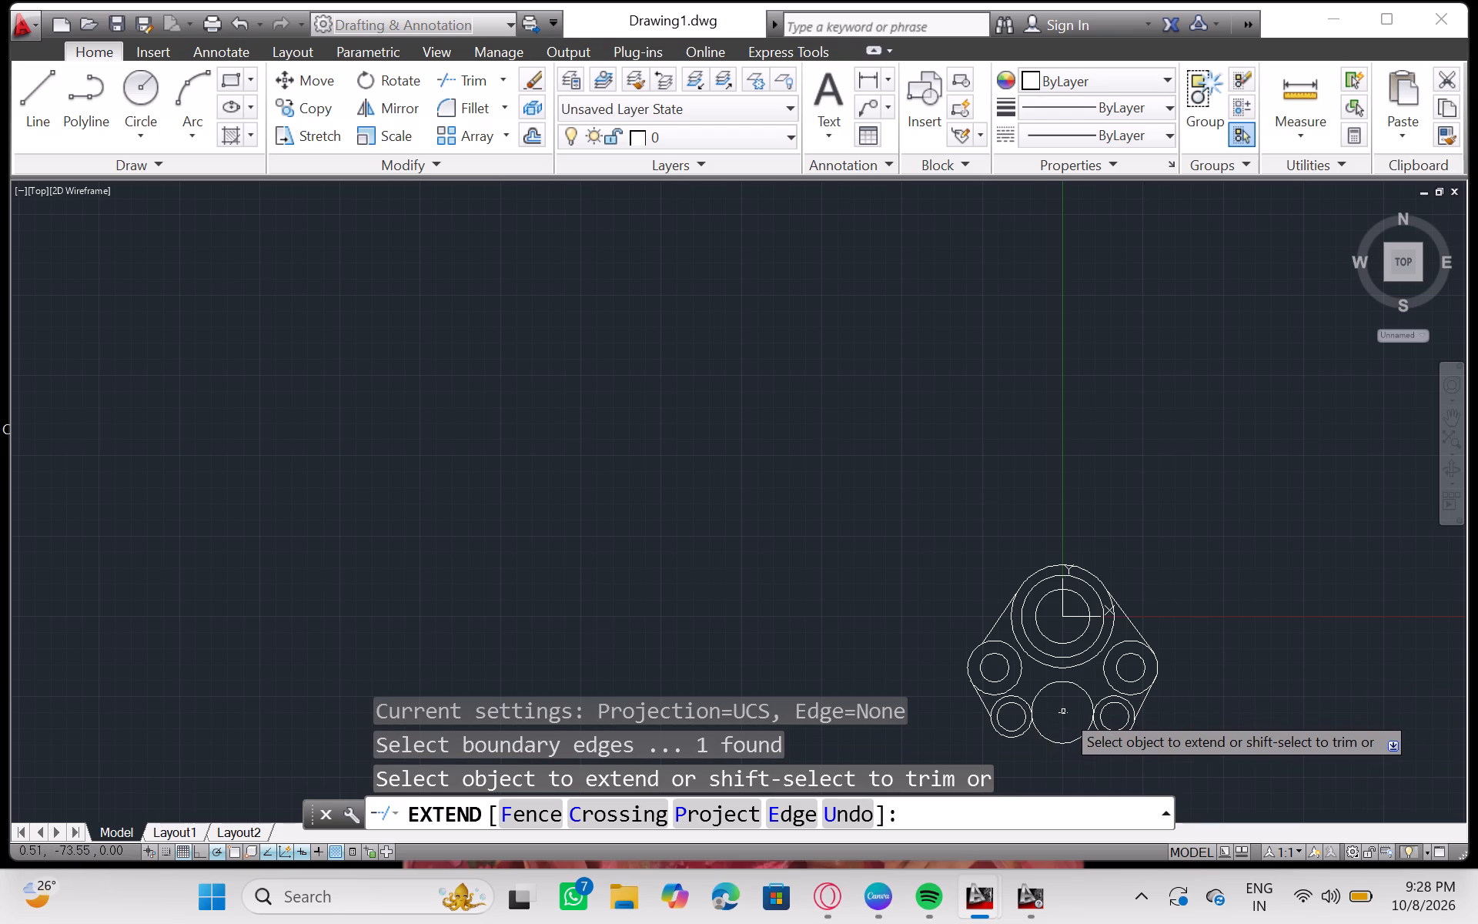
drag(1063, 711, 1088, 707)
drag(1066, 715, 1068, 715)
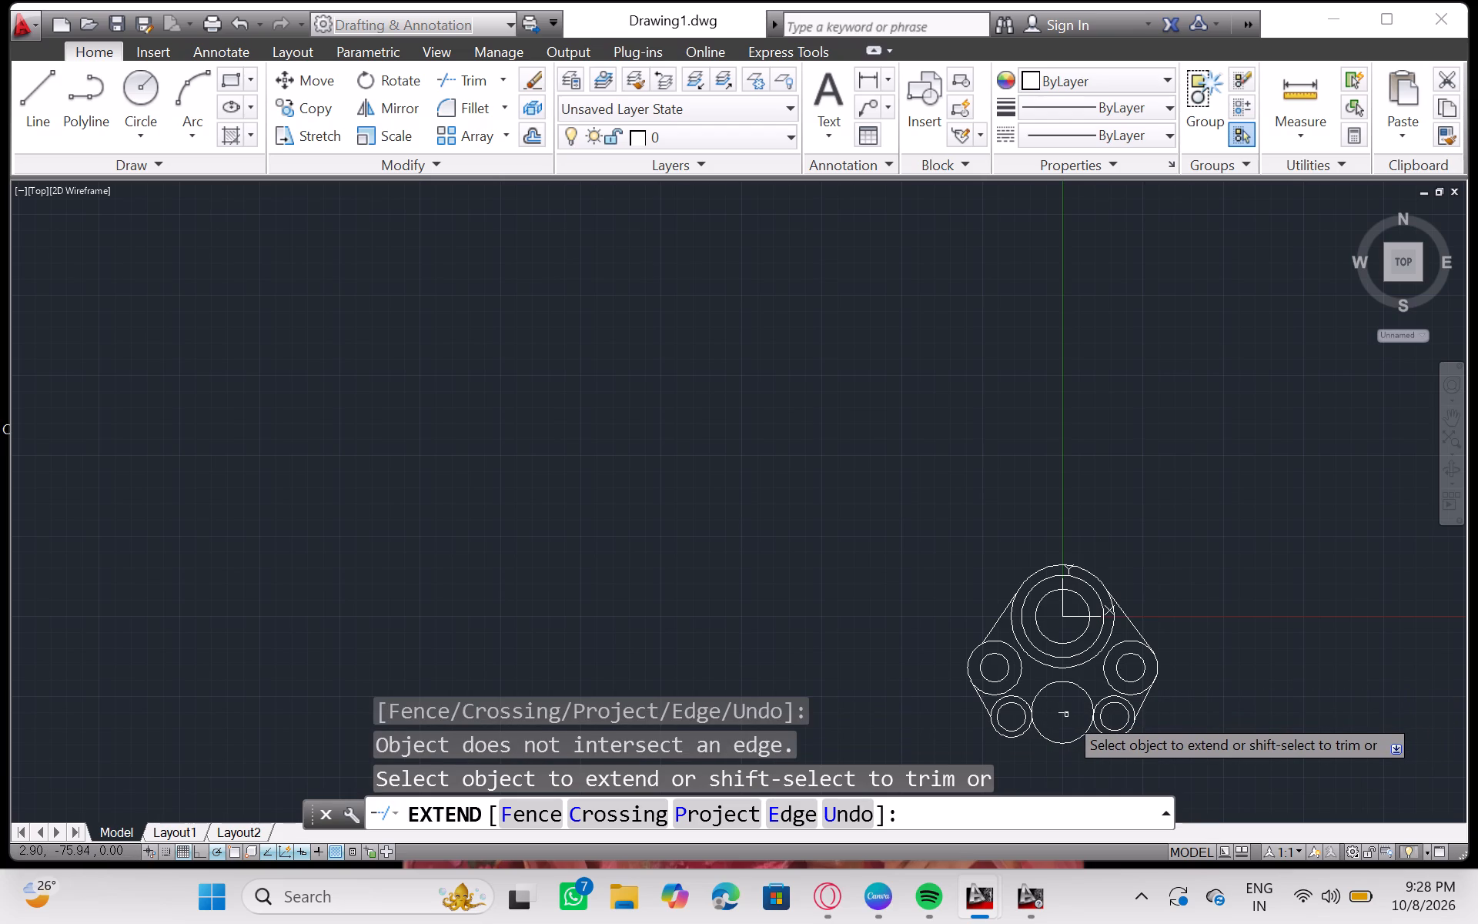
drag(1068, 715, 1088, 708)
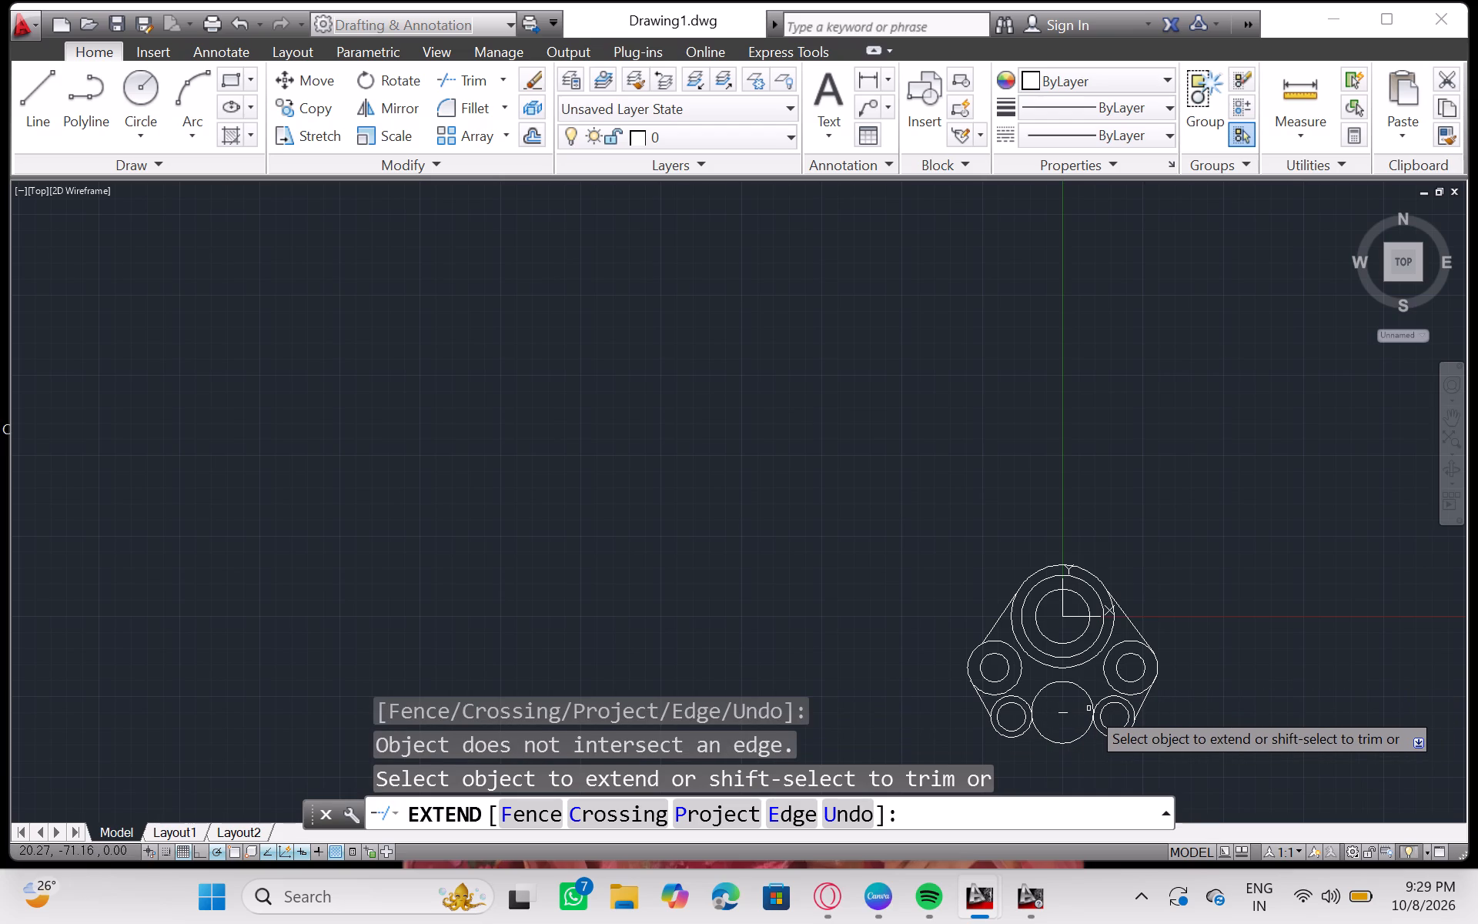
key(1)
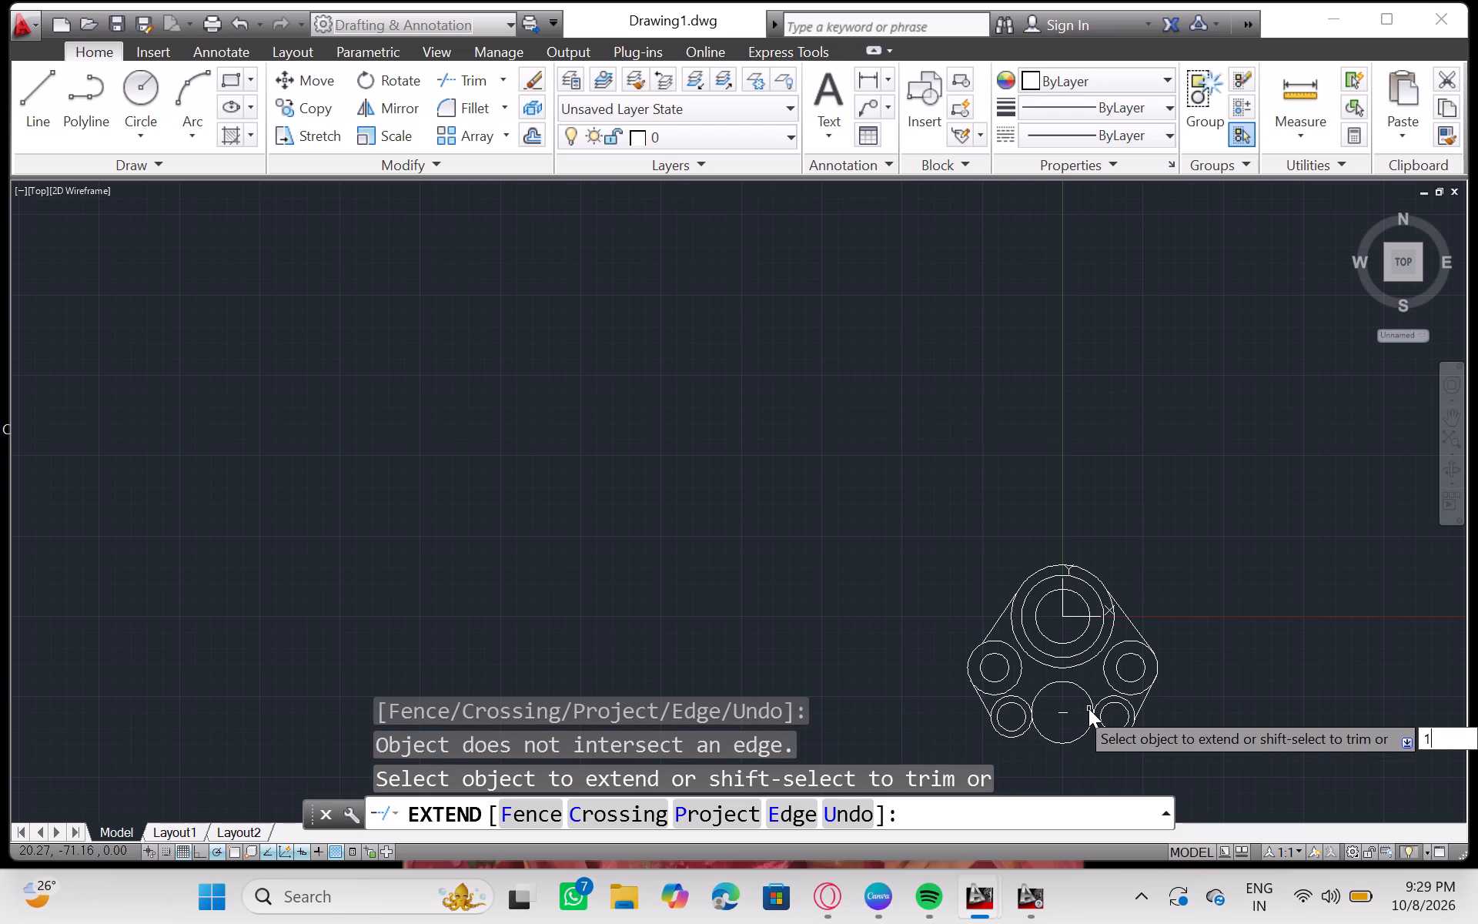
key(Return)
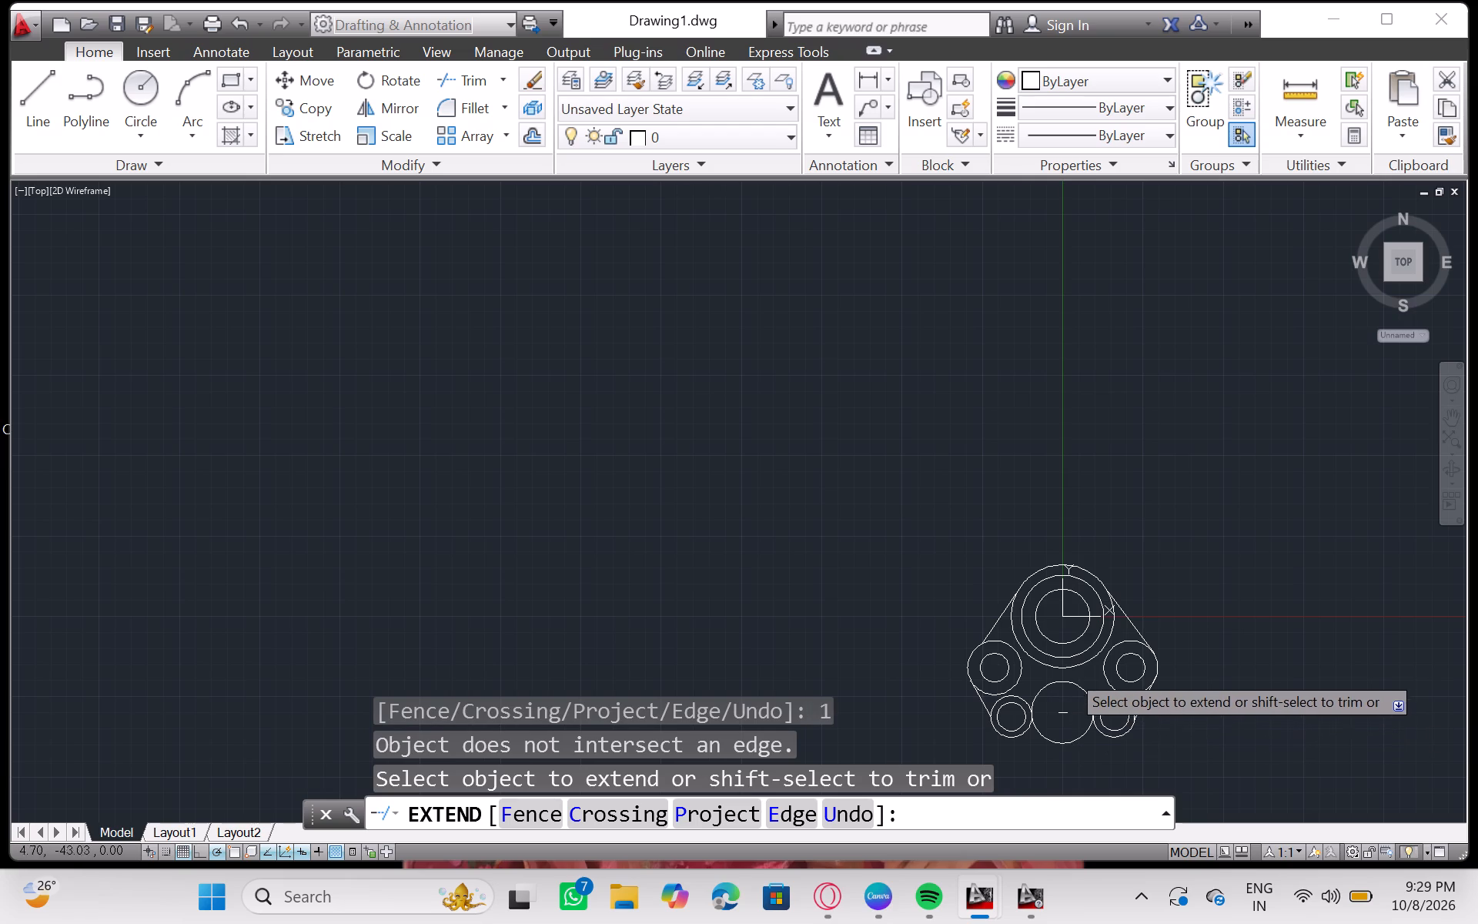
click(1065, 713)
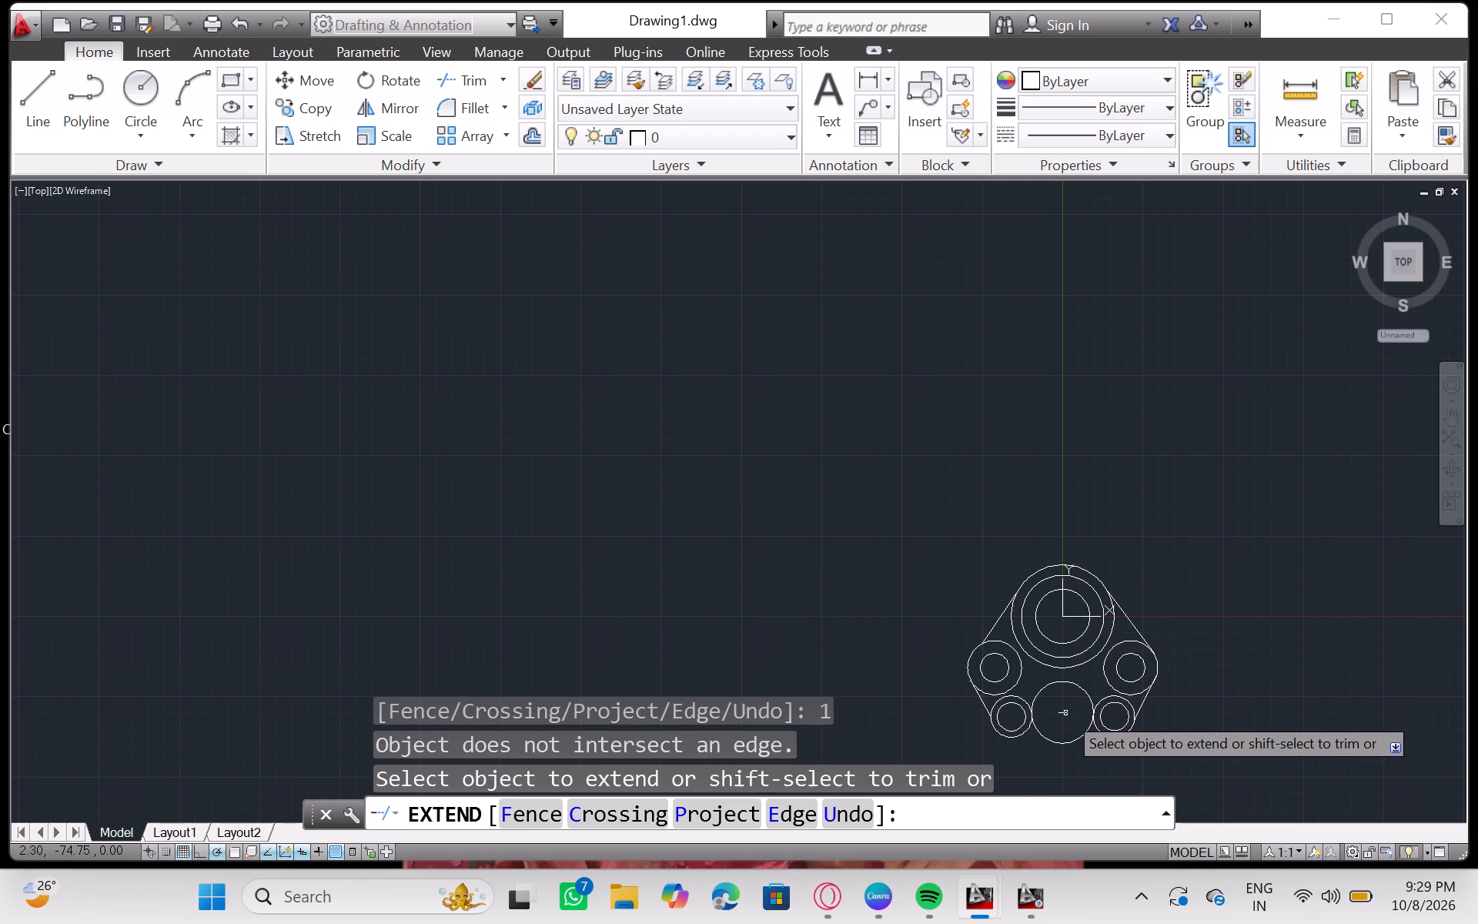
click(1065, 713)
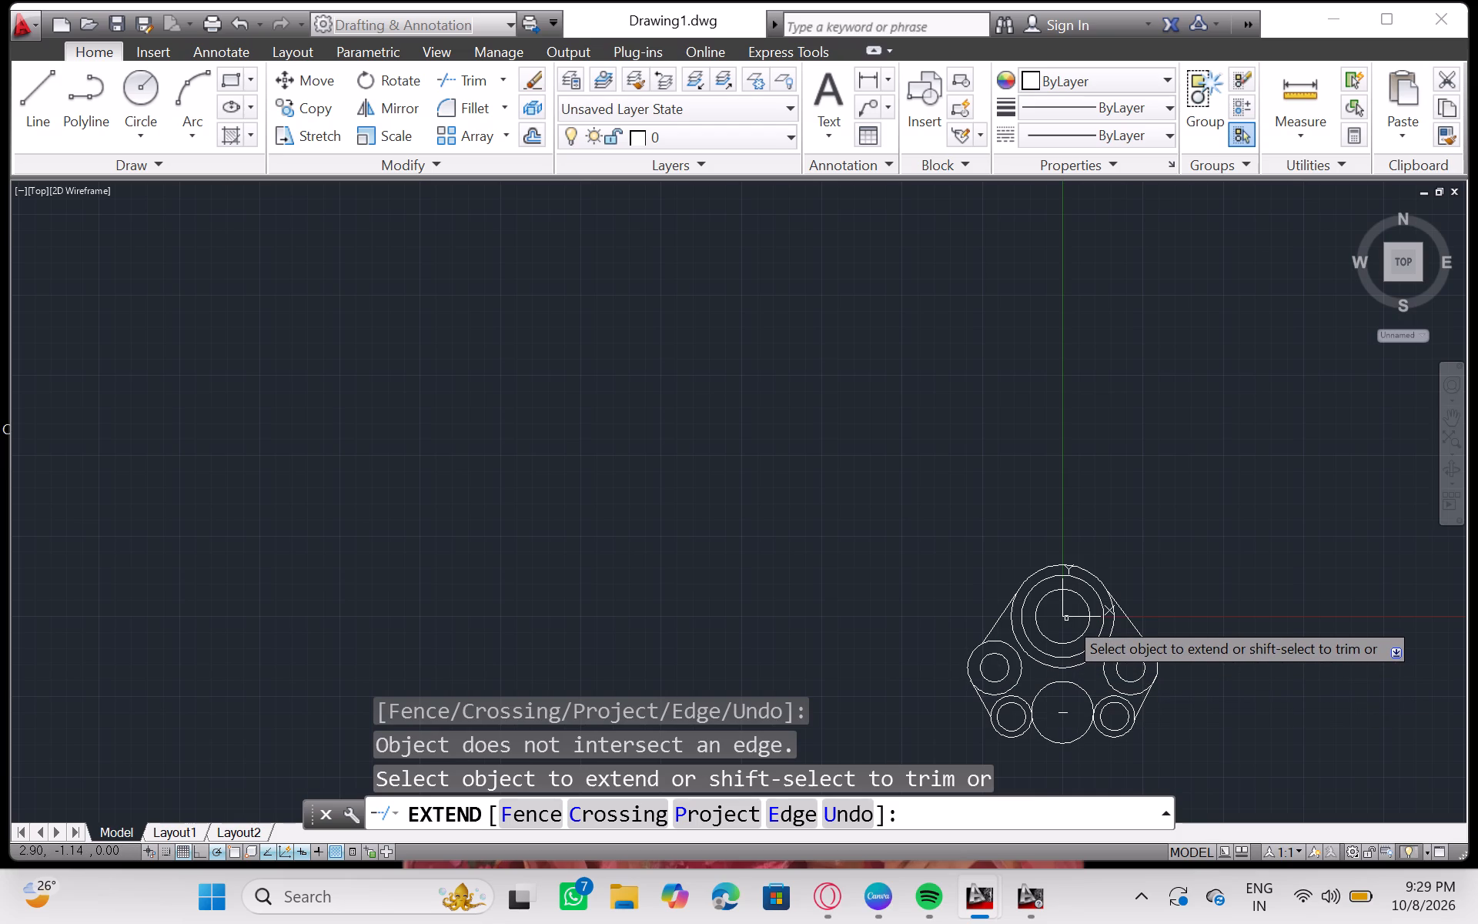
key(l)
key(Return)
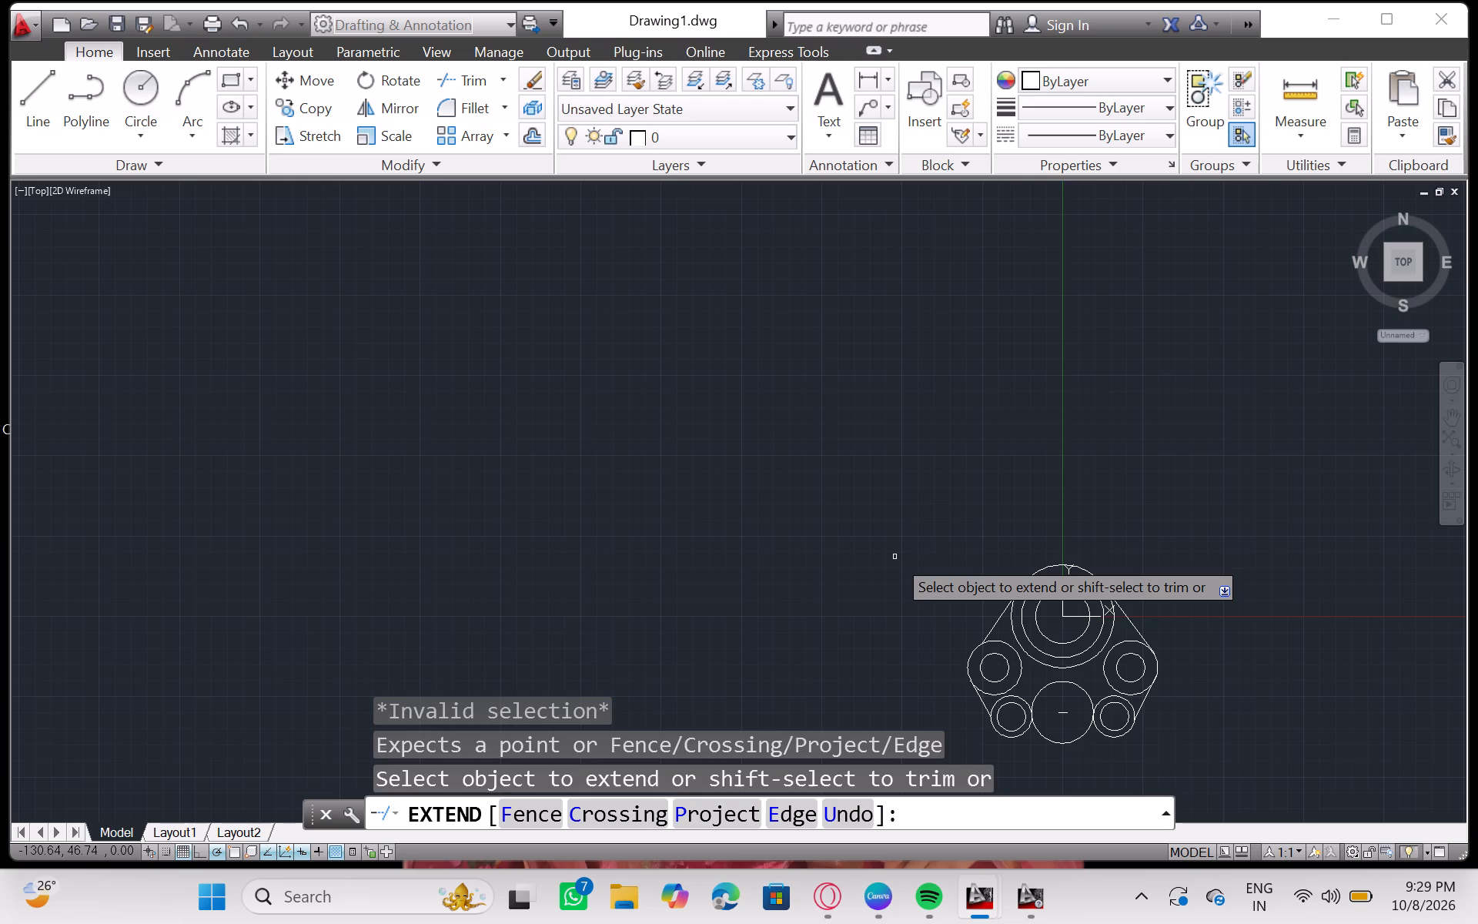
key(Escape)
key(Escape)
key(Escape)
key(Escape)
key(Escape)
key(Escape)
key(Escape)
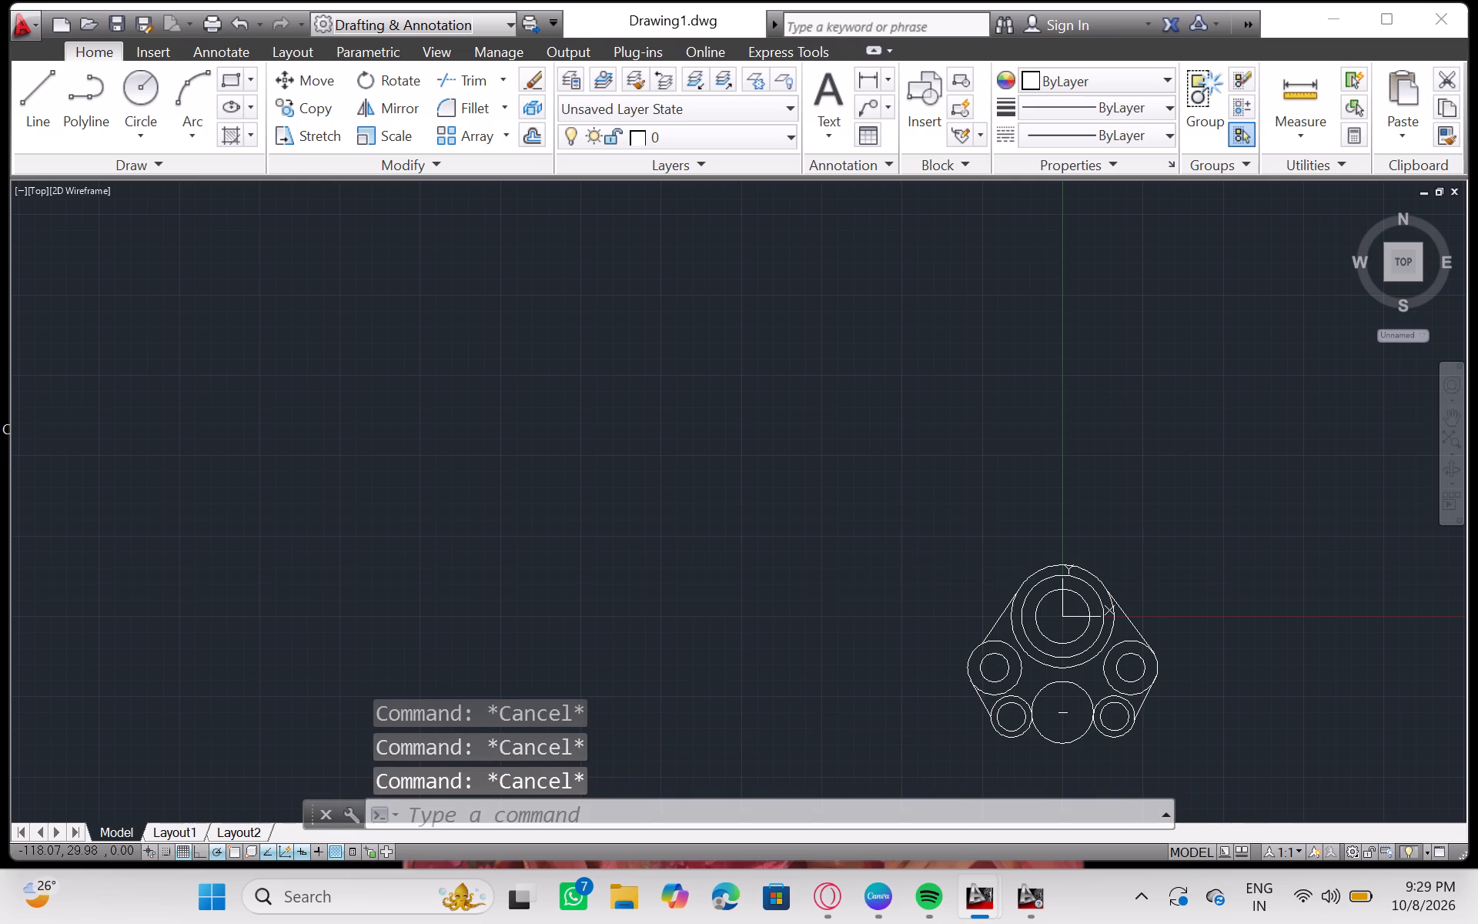
Draw a vertical line about 92 long from the large boss's centre down through the circle between the lower bosses.
key(l)
key(Return)
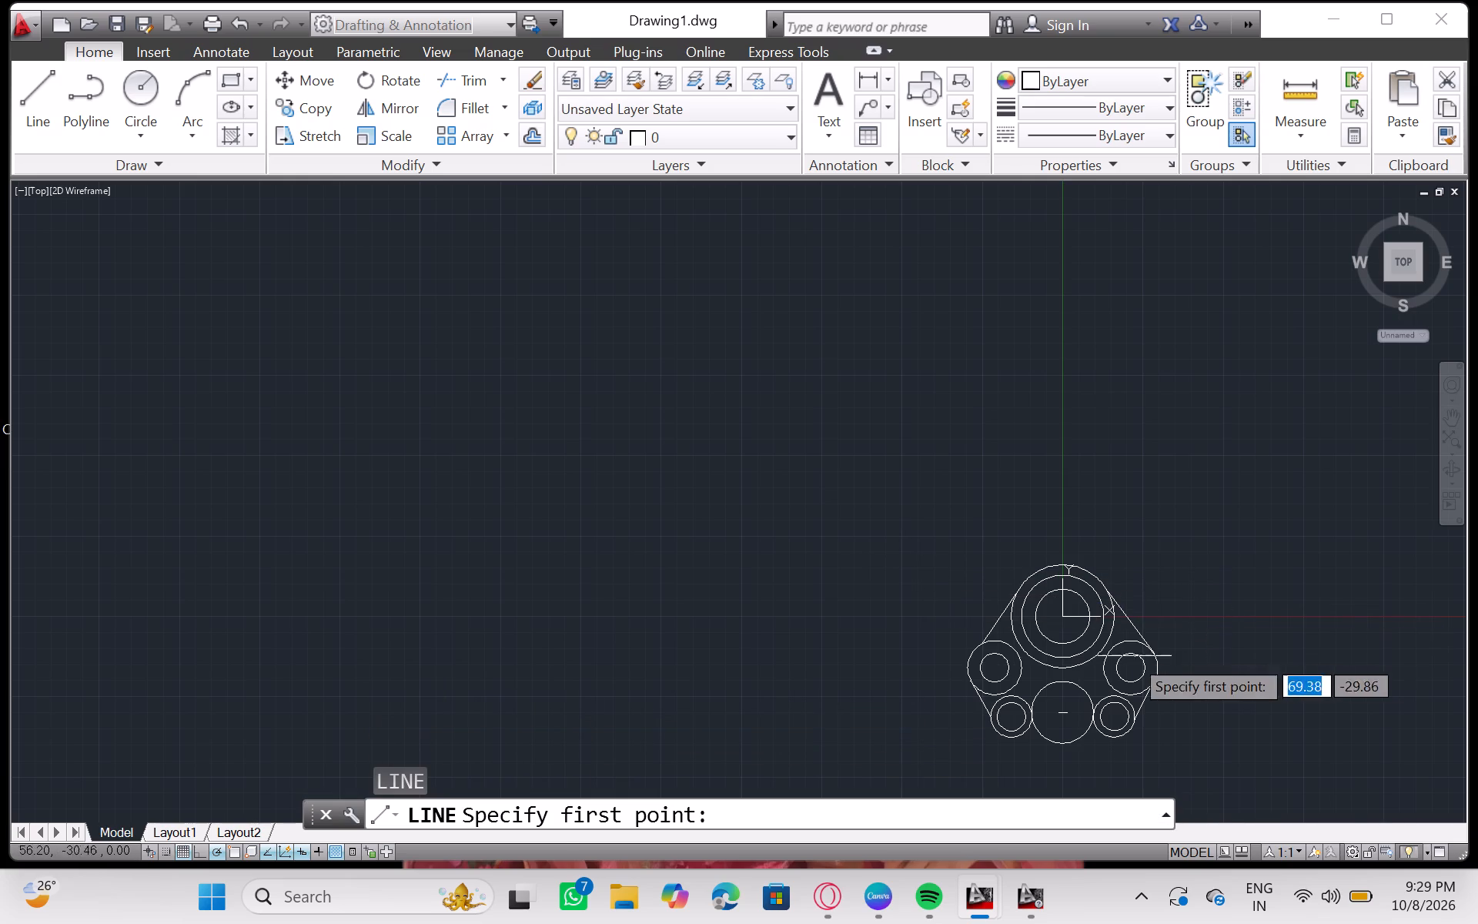
drag(1065, 616, 1065, 636)
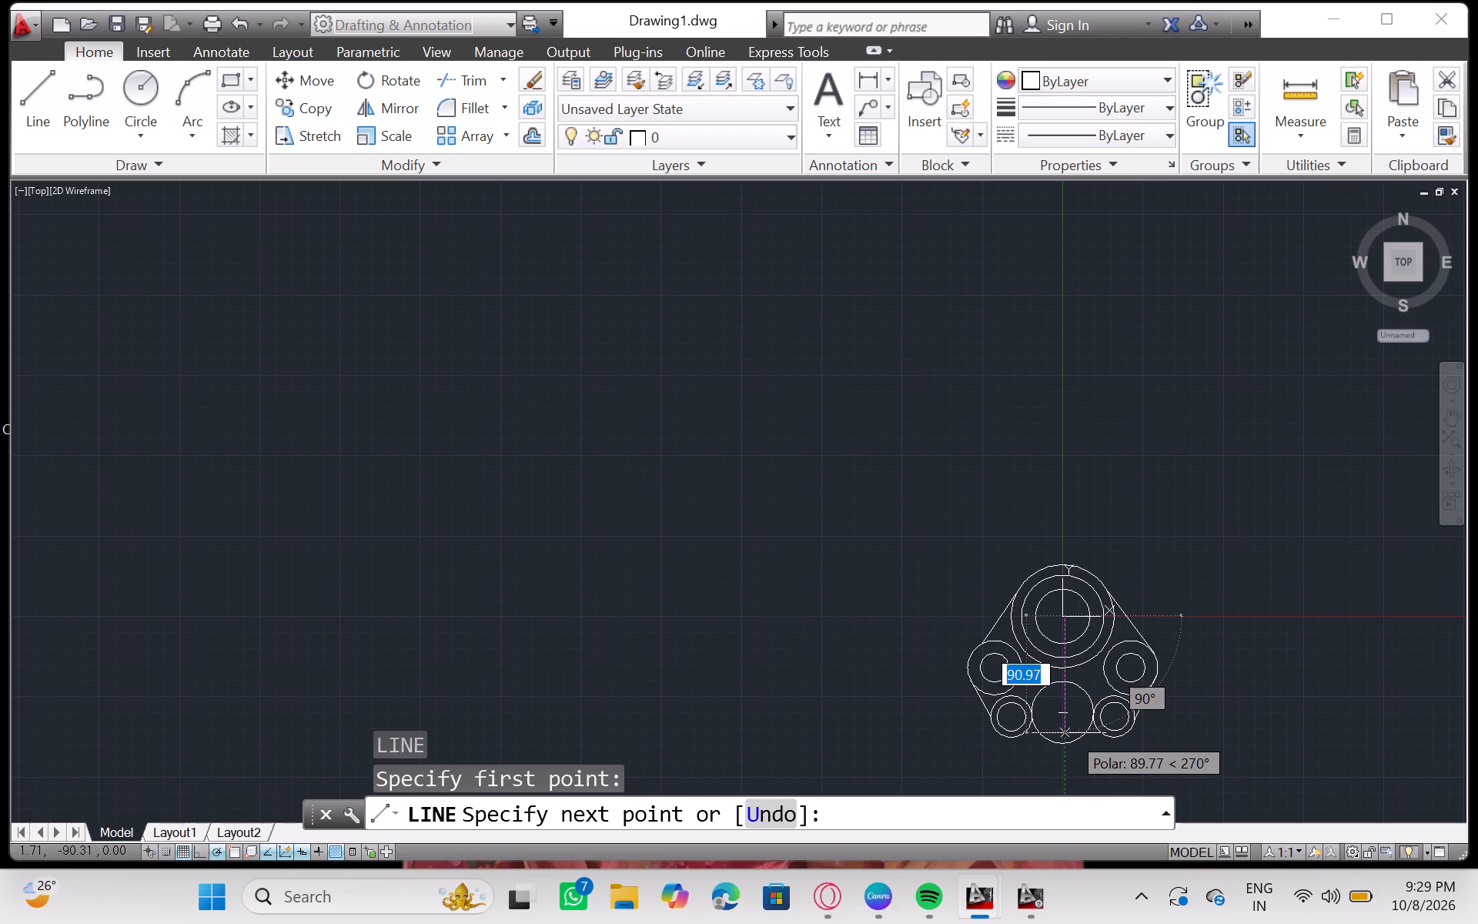
click(1066, 735)
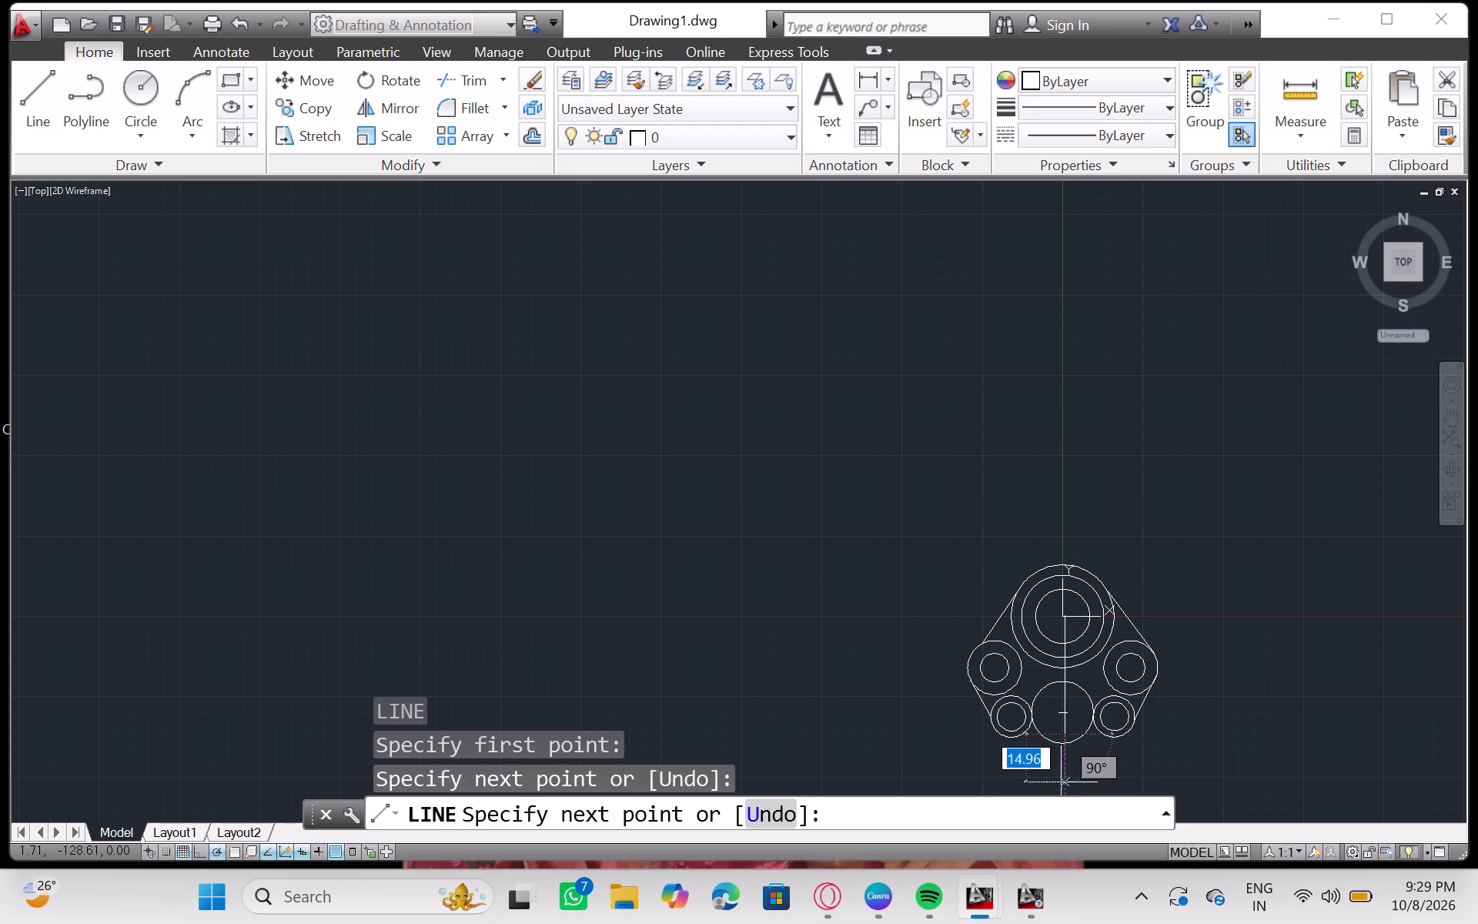
key(Return)
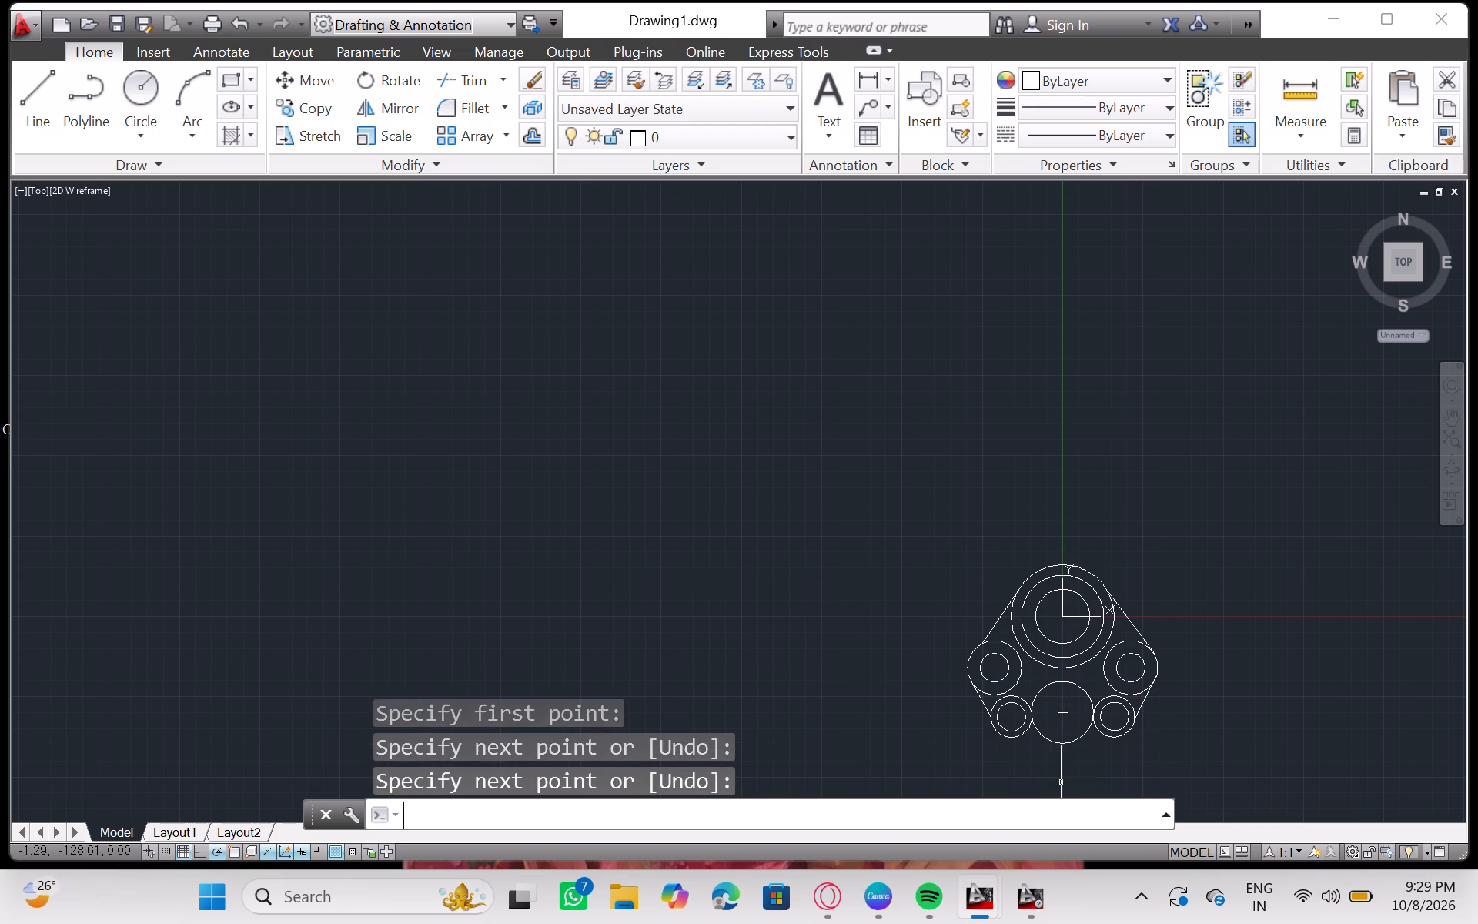
Move the long vertical line slightly left by its midpoint grip.
click(1065, 618)
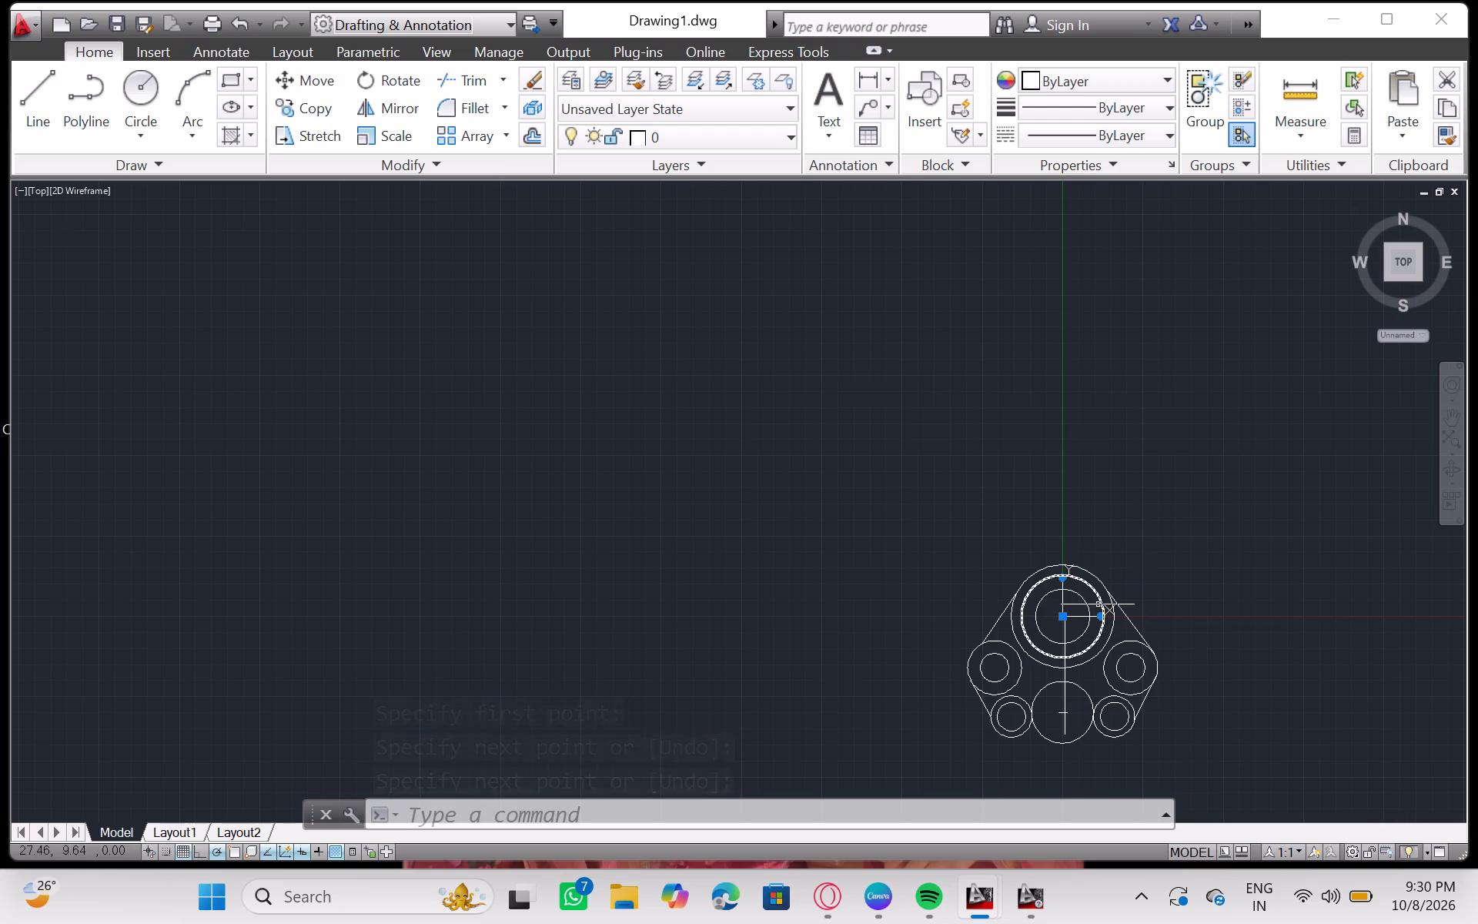
click(1146, 495)
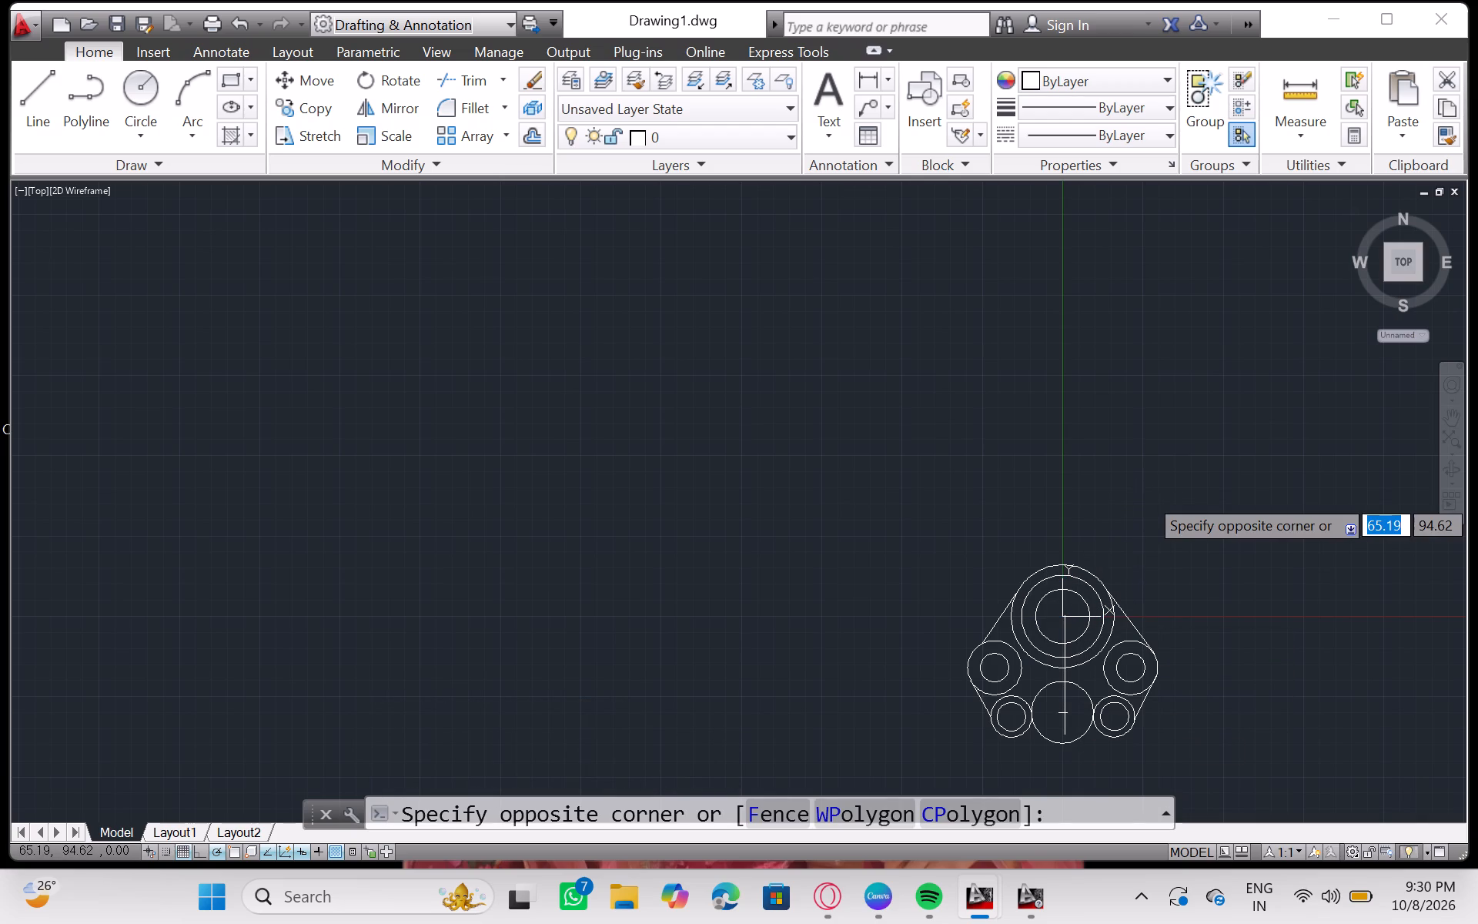
click(1175, 510)
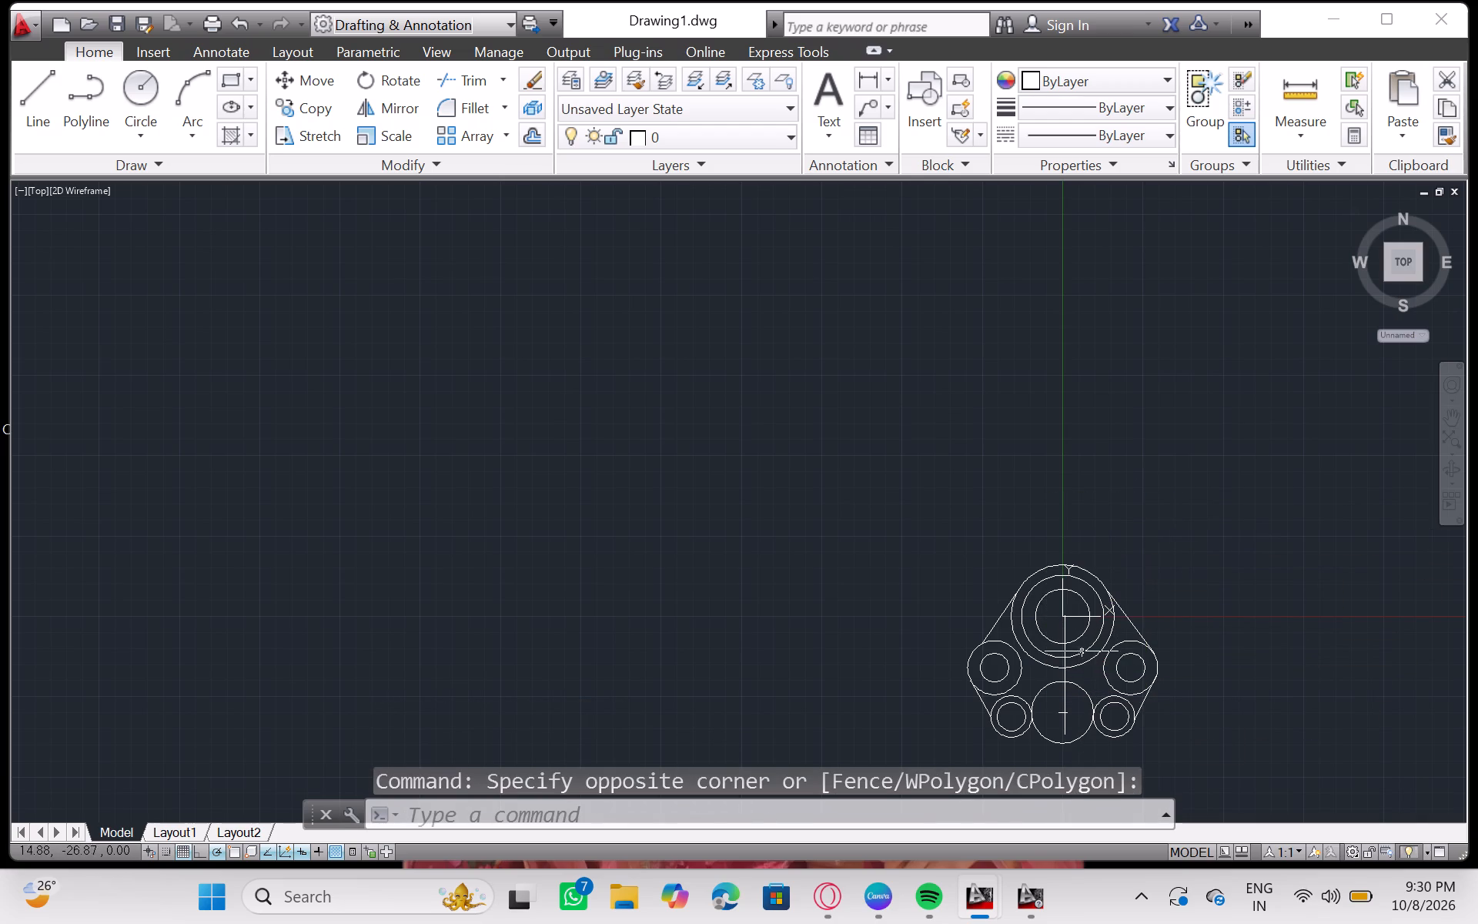
click(1065, 626)
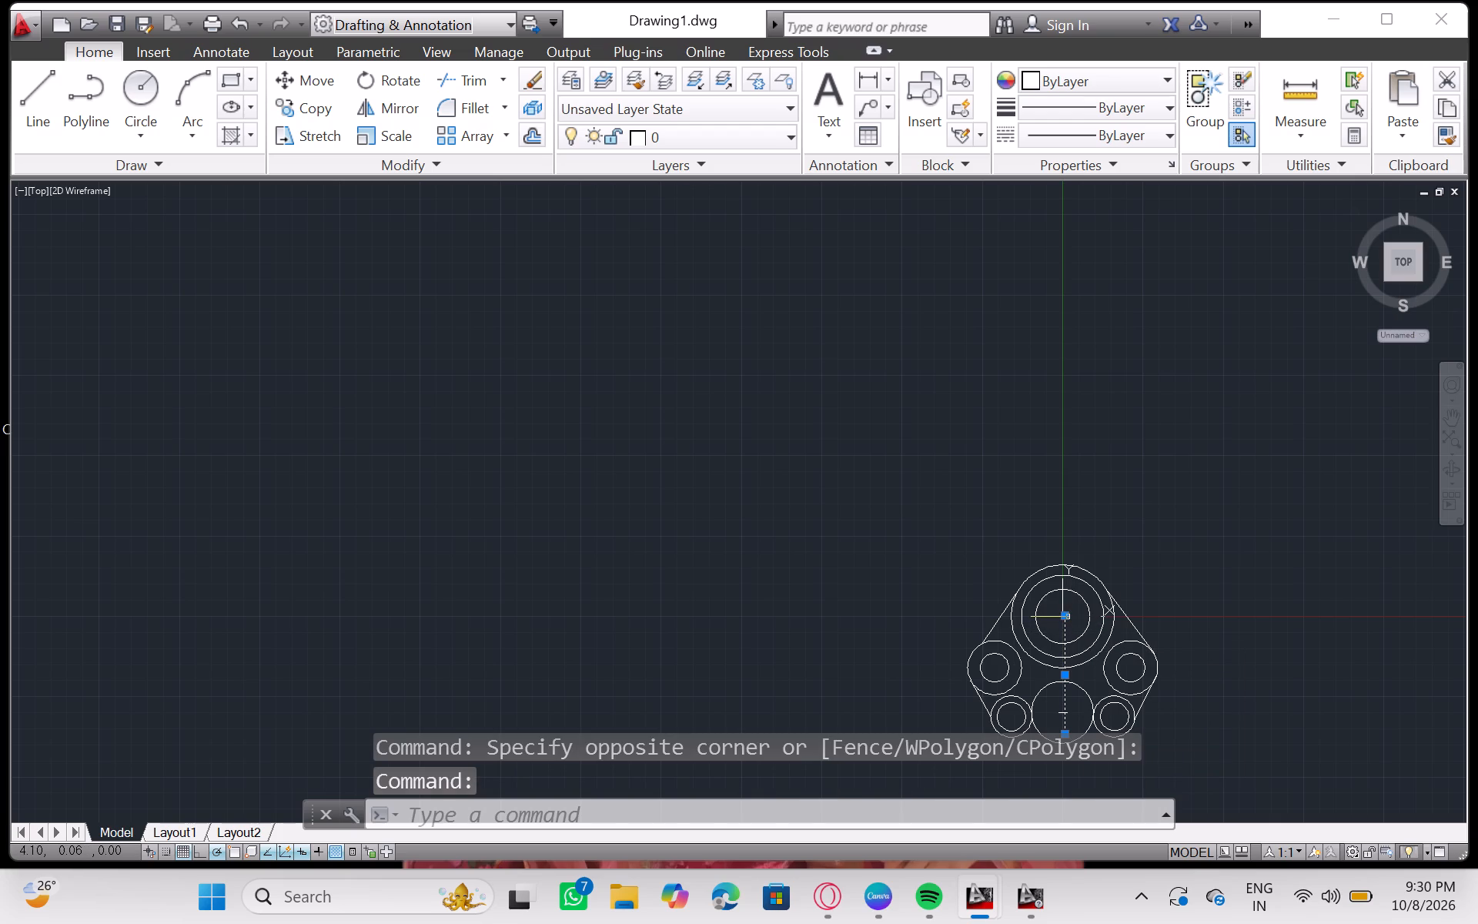
click(1068, 617)
click(1092, 597)
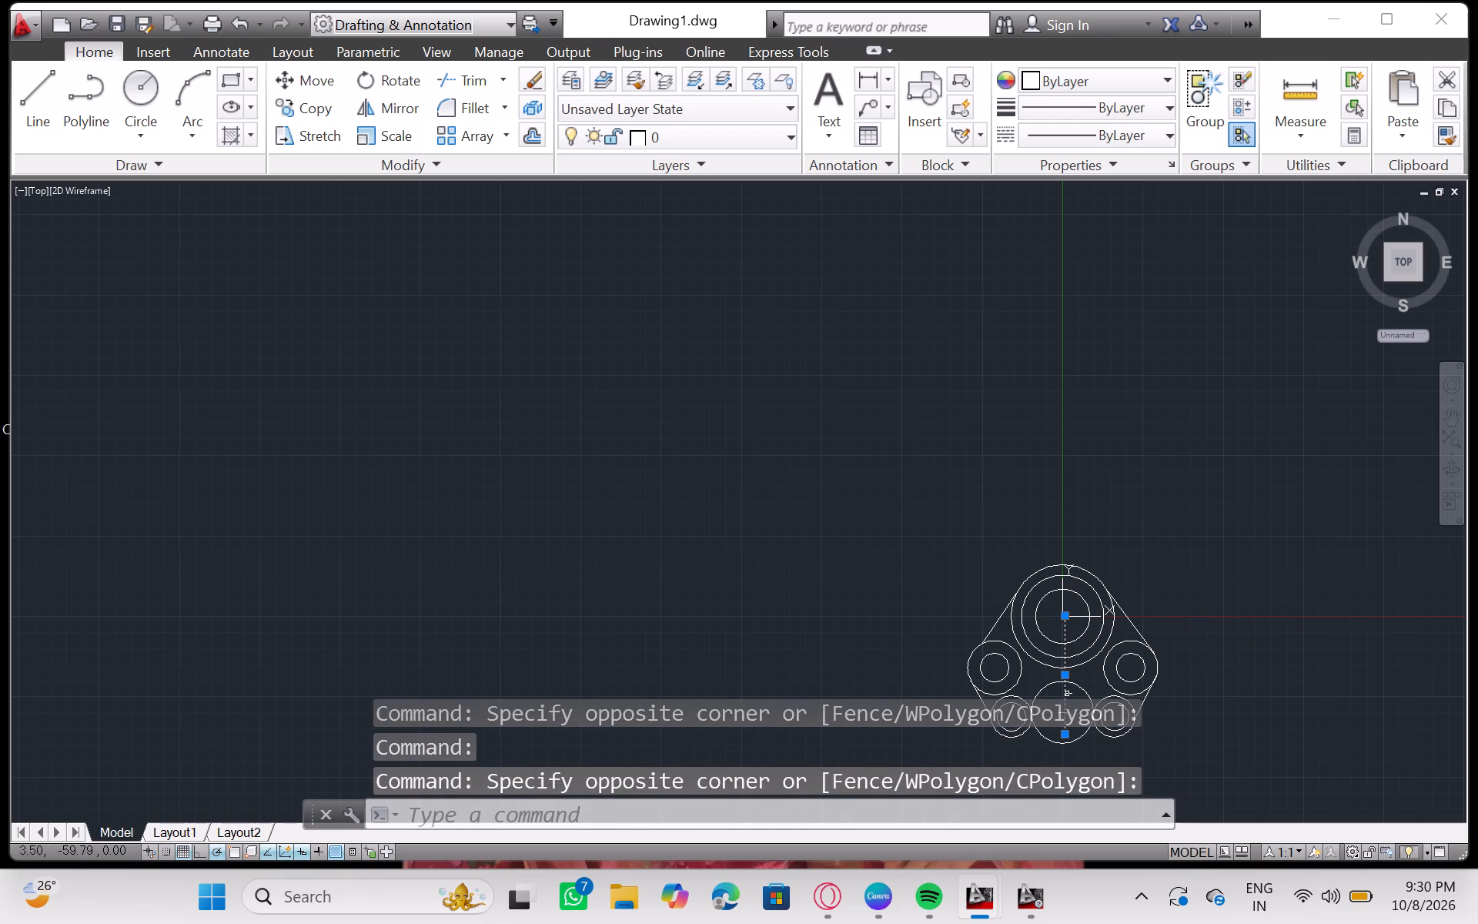
click(1065, 676)
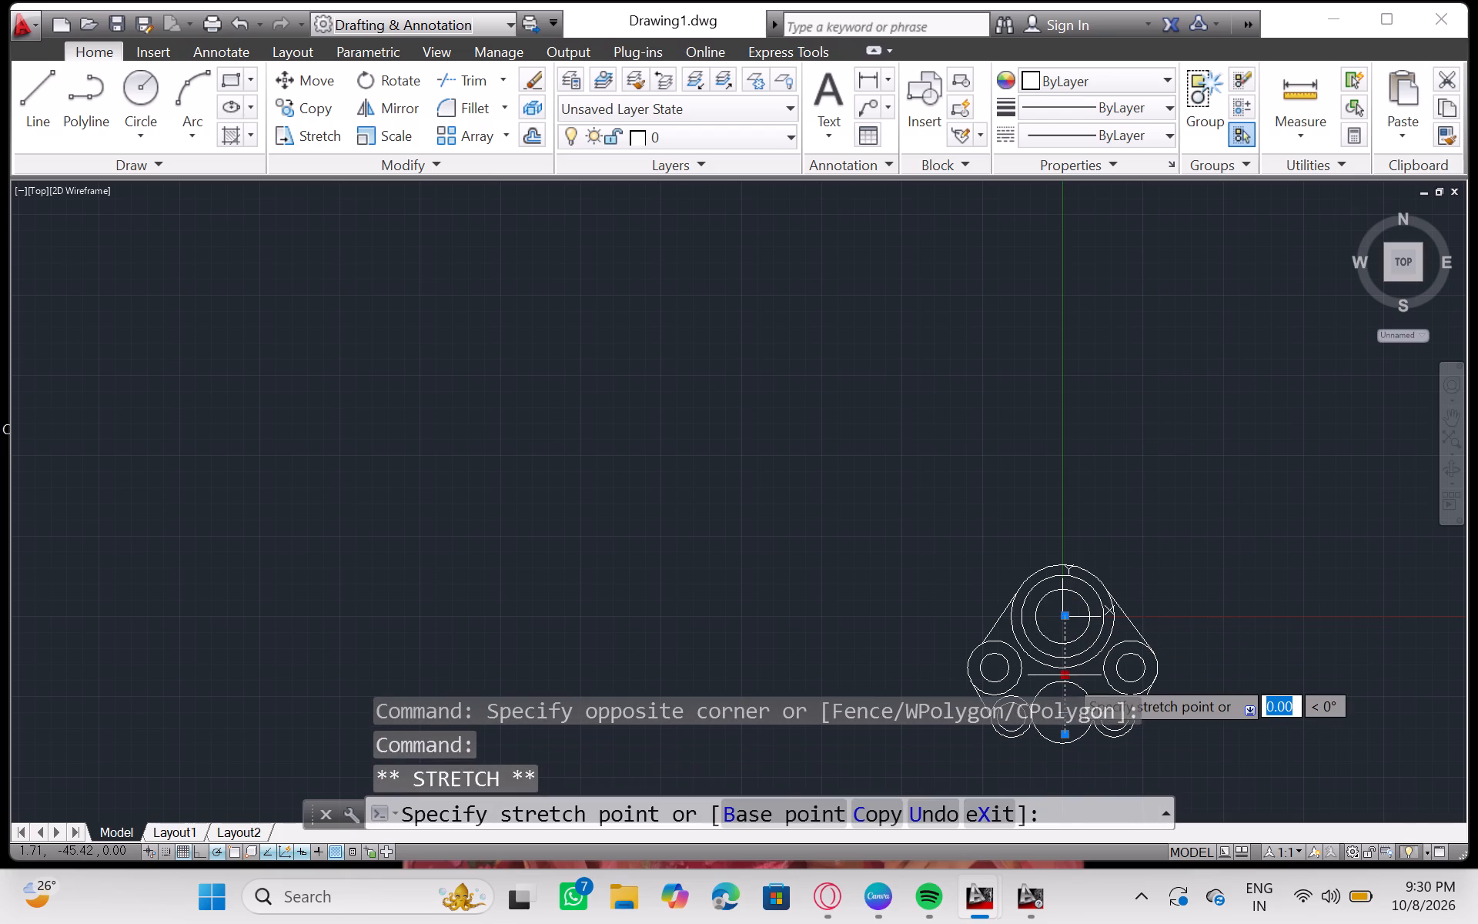
click(1061, 676)
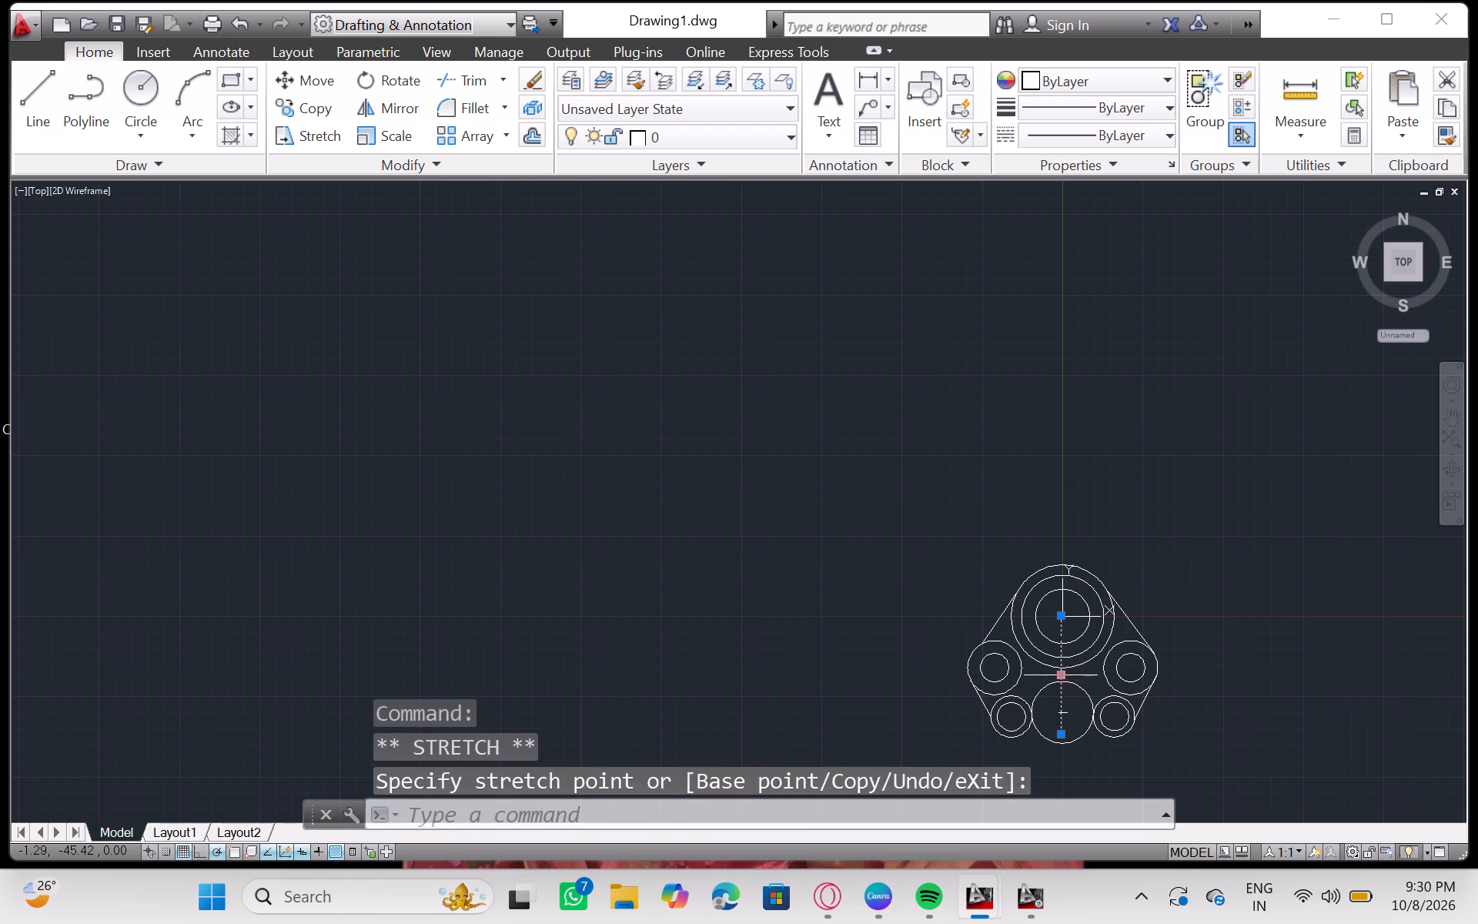
Stretch the long line's upper endpoint slightly right of the large boss's centre, then deselect the line.
click(1064, 617)
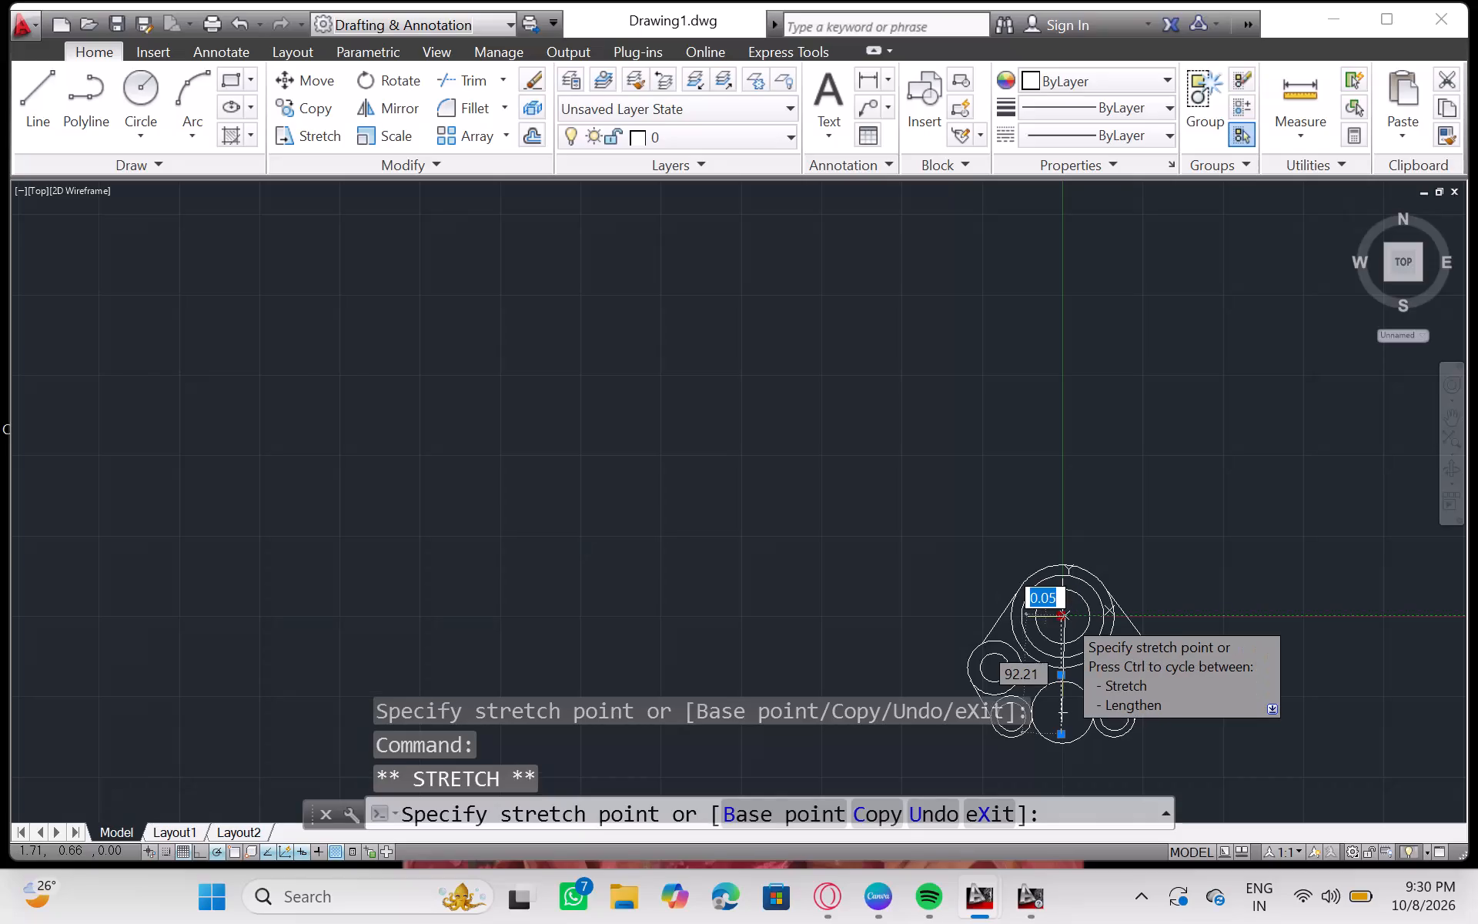
click(1065, 617)
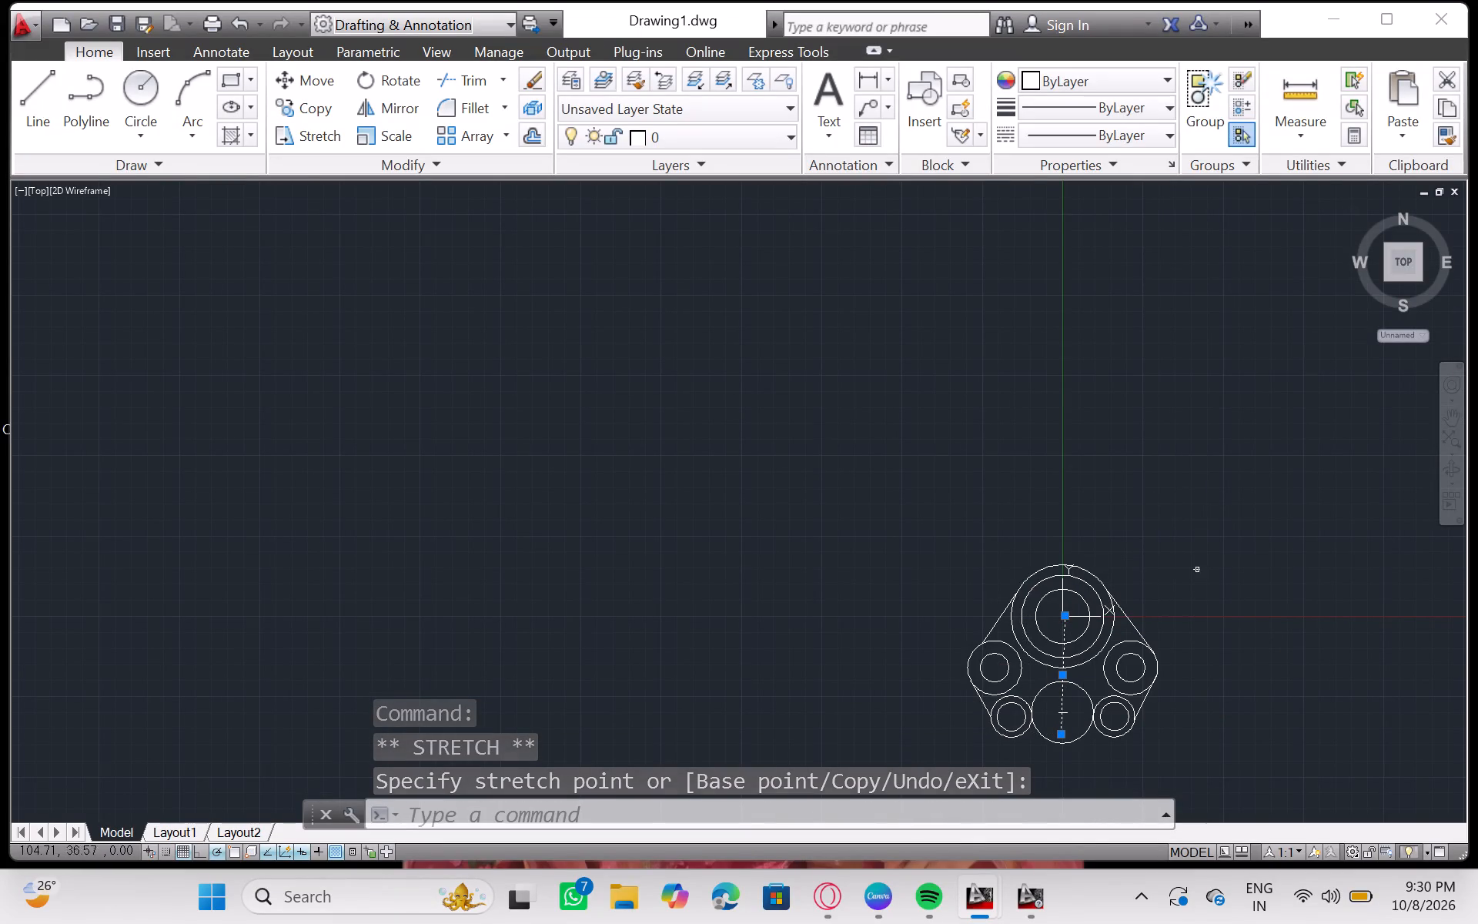
scroll(1179, 643, down, 6)
scroll(1175, 643, up, 3)
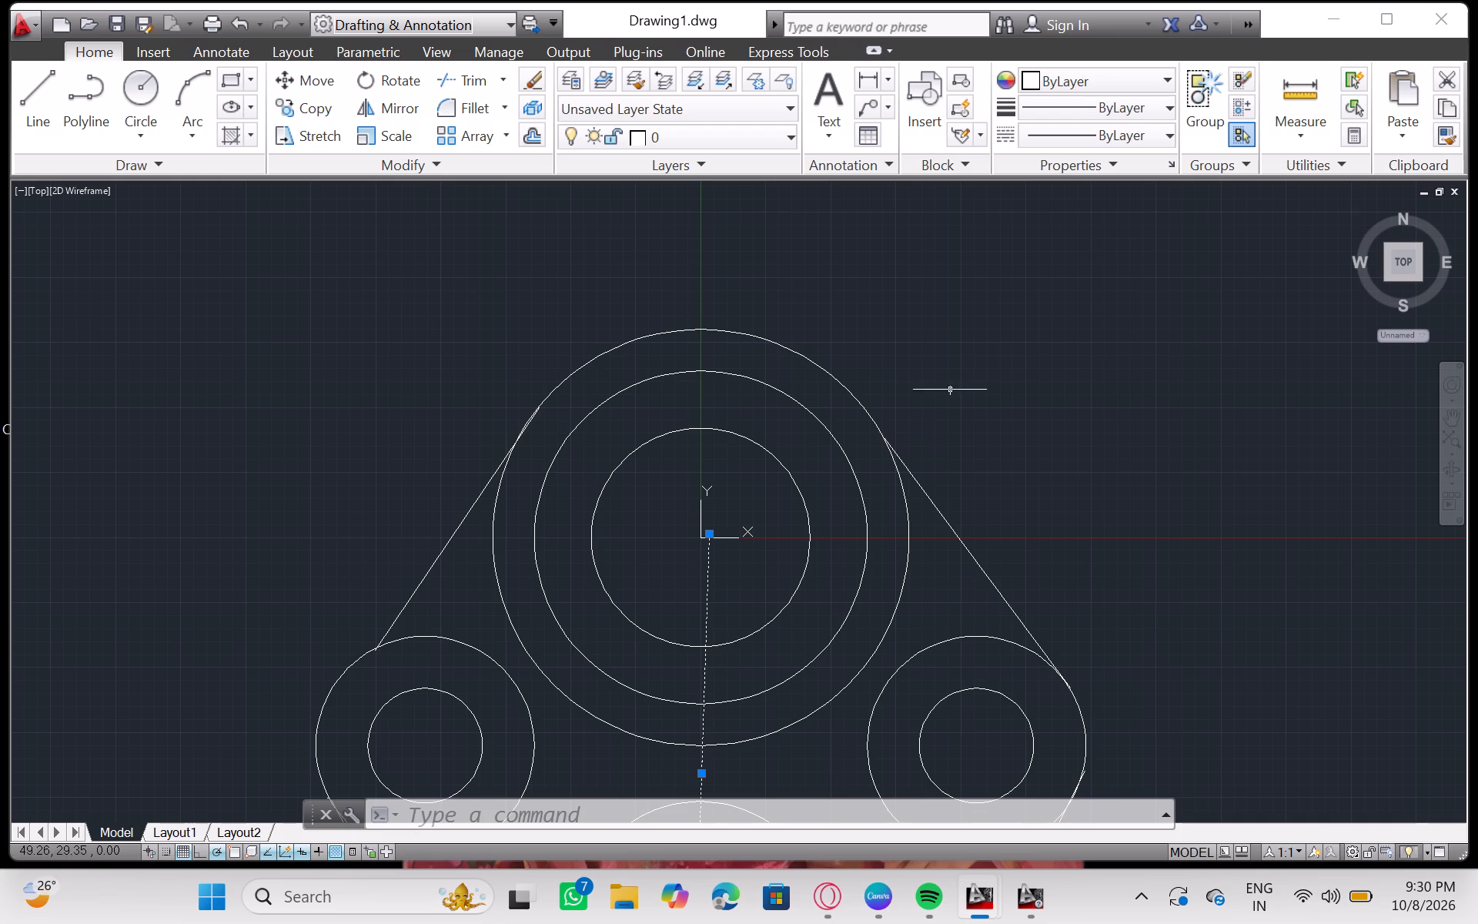
click(990, 361)
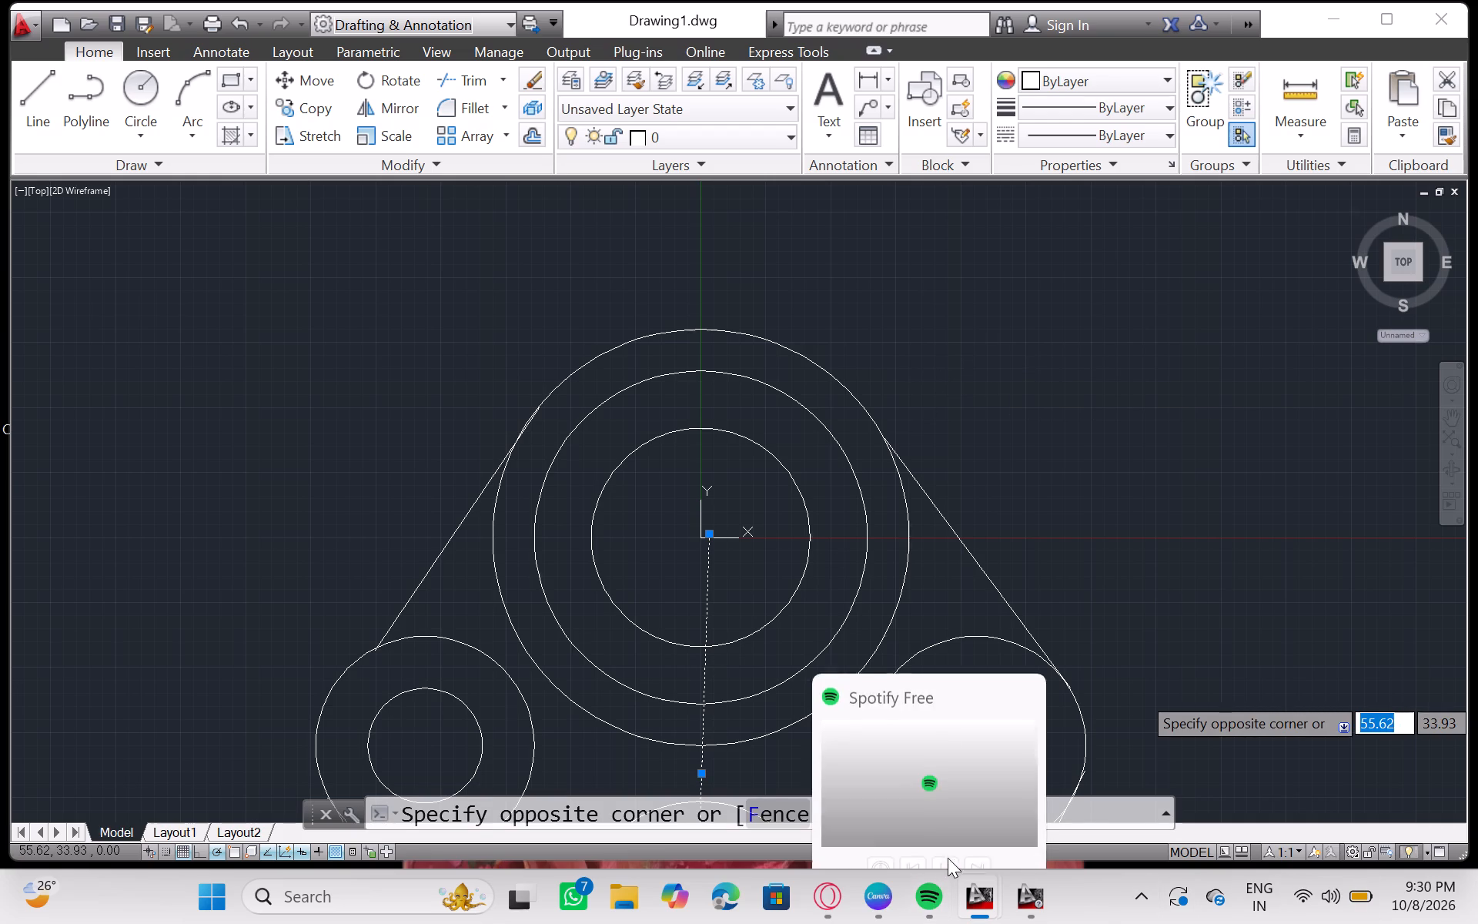
key(Escape)
key(Escape)
key(Escape)
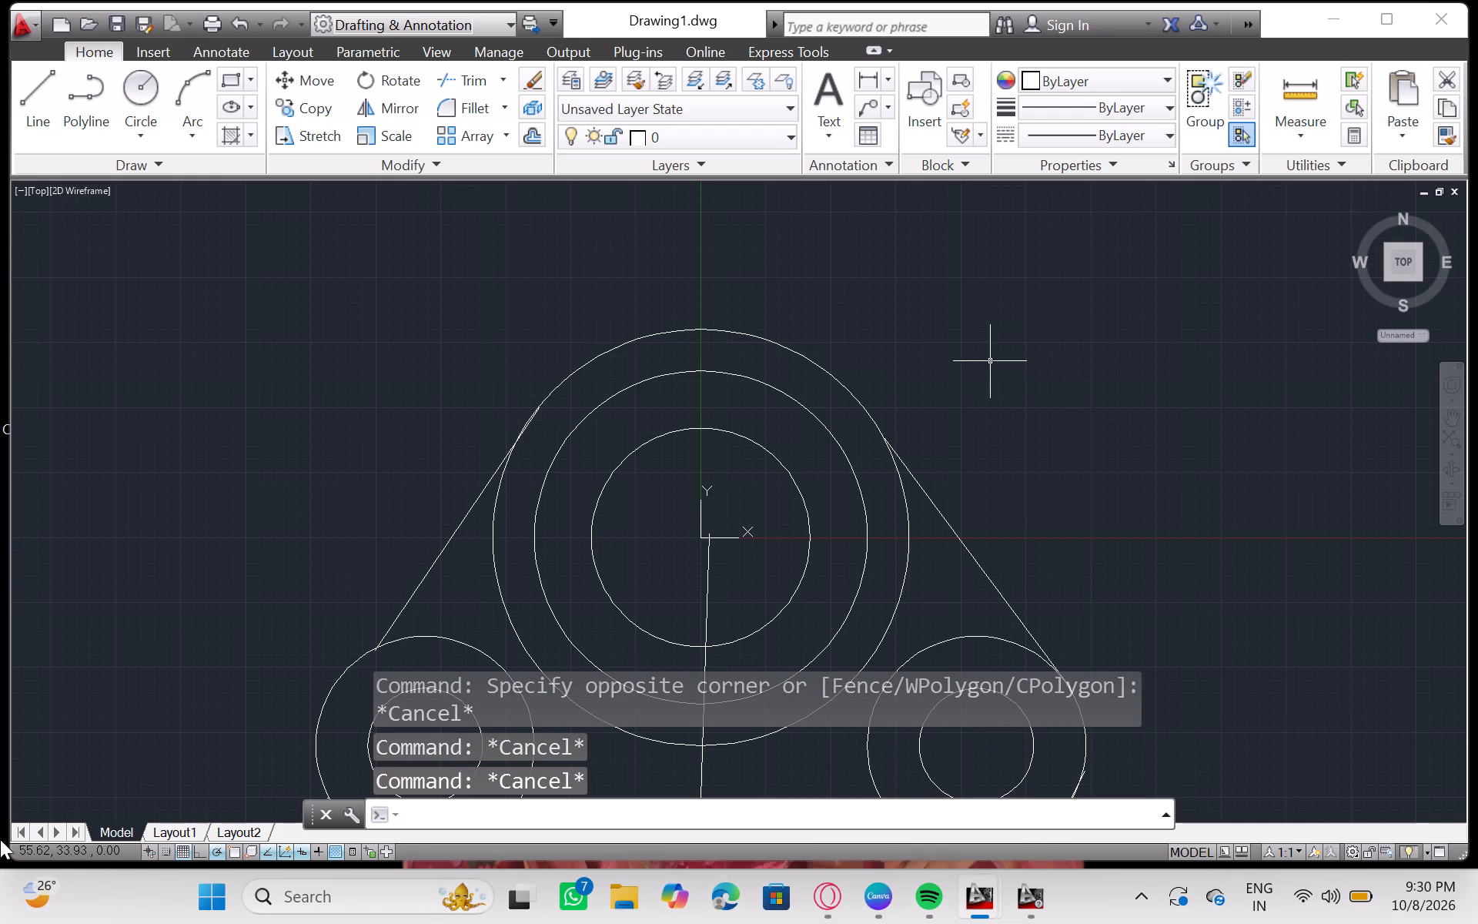
Move the whole long line slightly left so its upper end sits on the large boss's vertical axis.
scroll(731, 567, right, 1)
scroll(731, 567, left, 1)
scroll(731, 567, right, 1)
scroll(725, 568, left, 1)
scroll(719, 569, right, 1)
scroll(719, 569, left, 1)
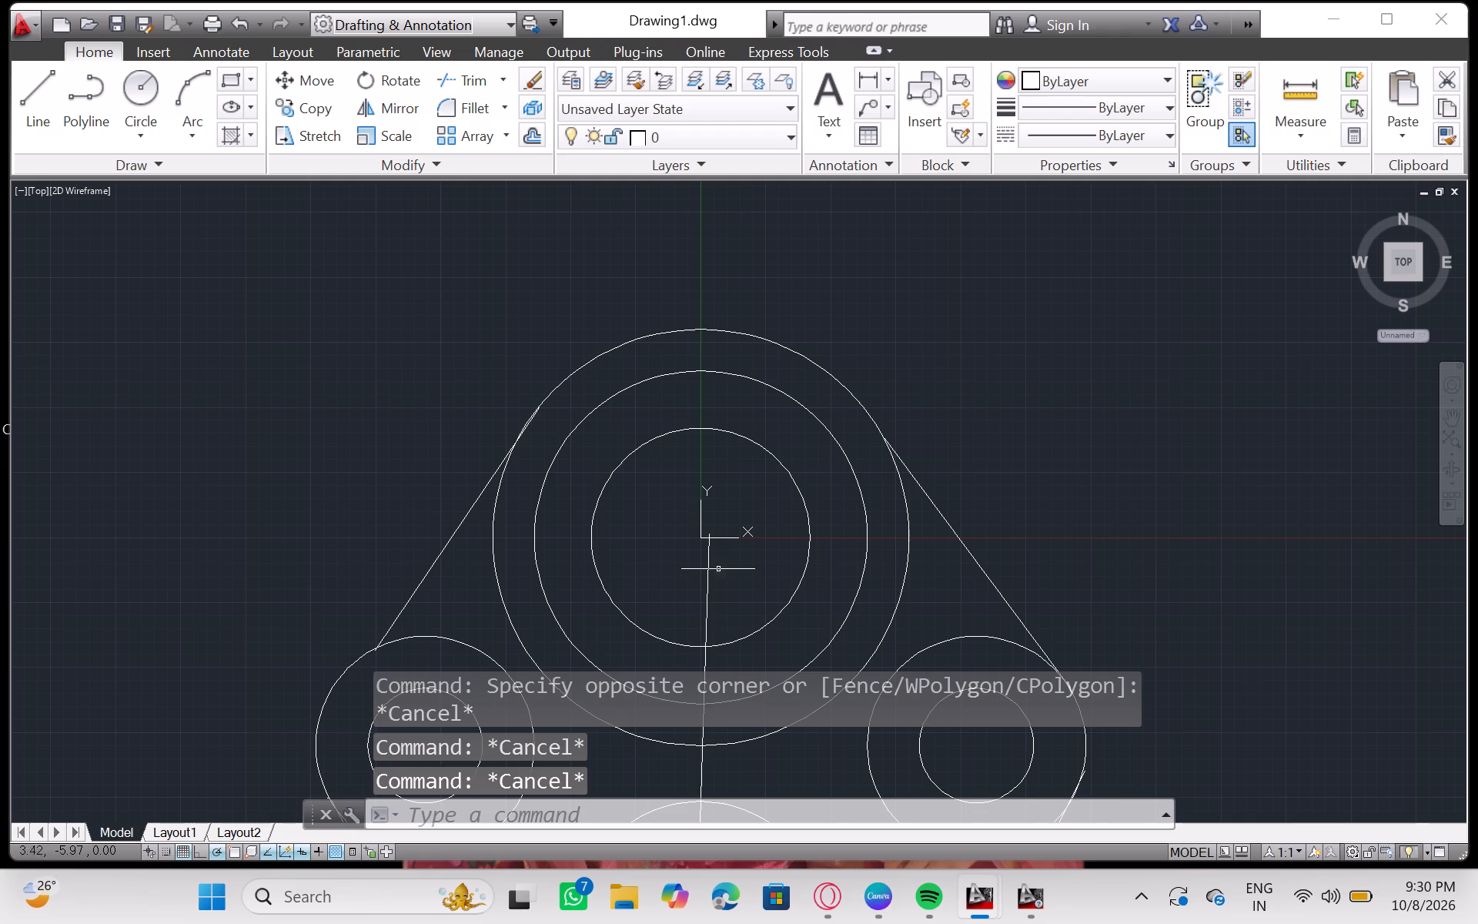
click(709, 585)
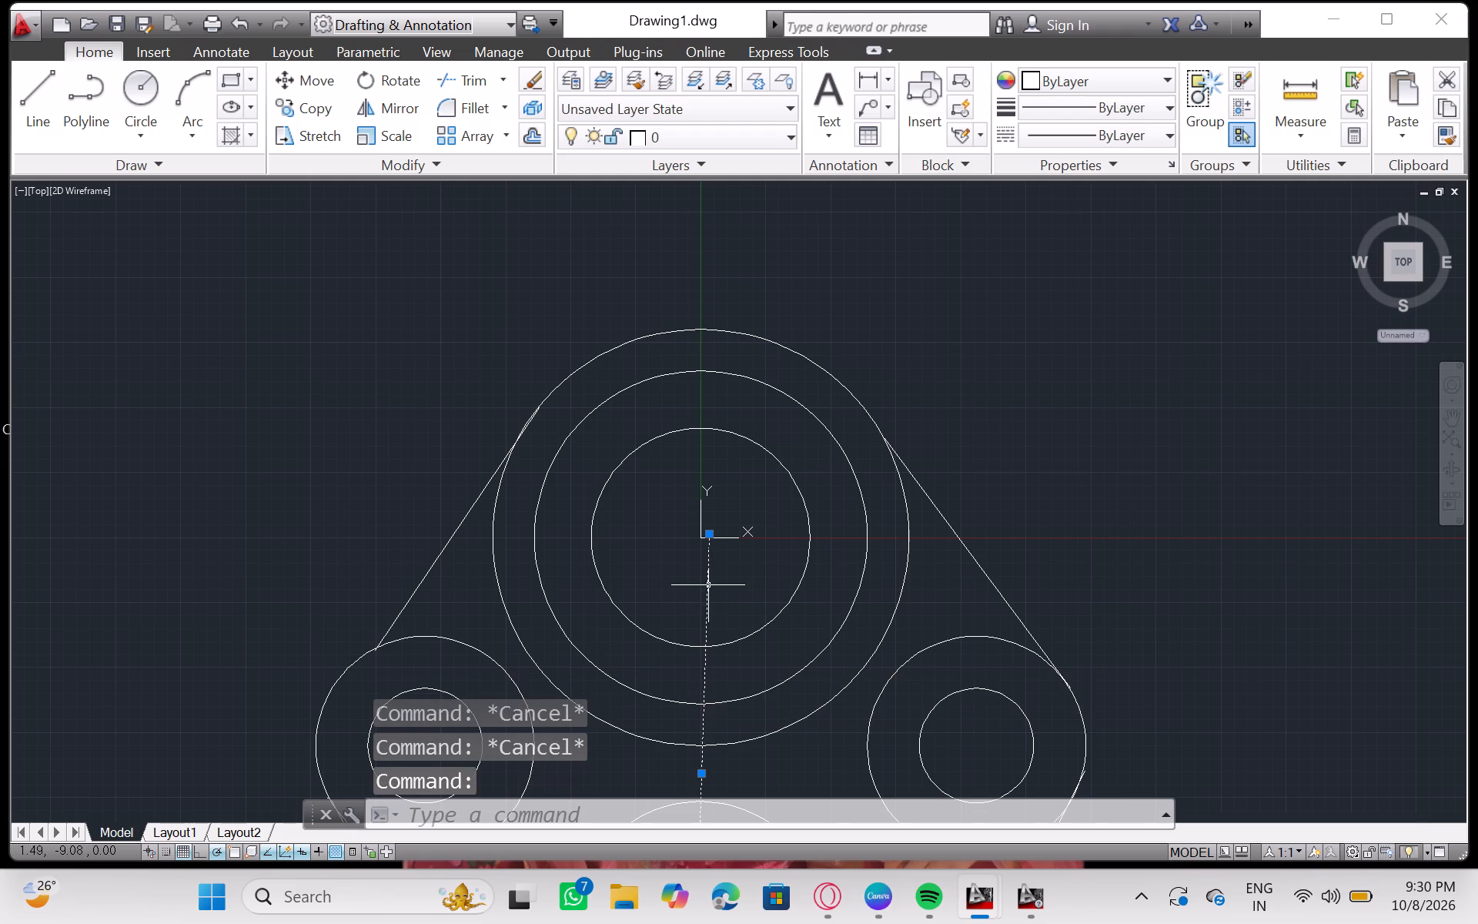
drag(710, 583, 697, 581)
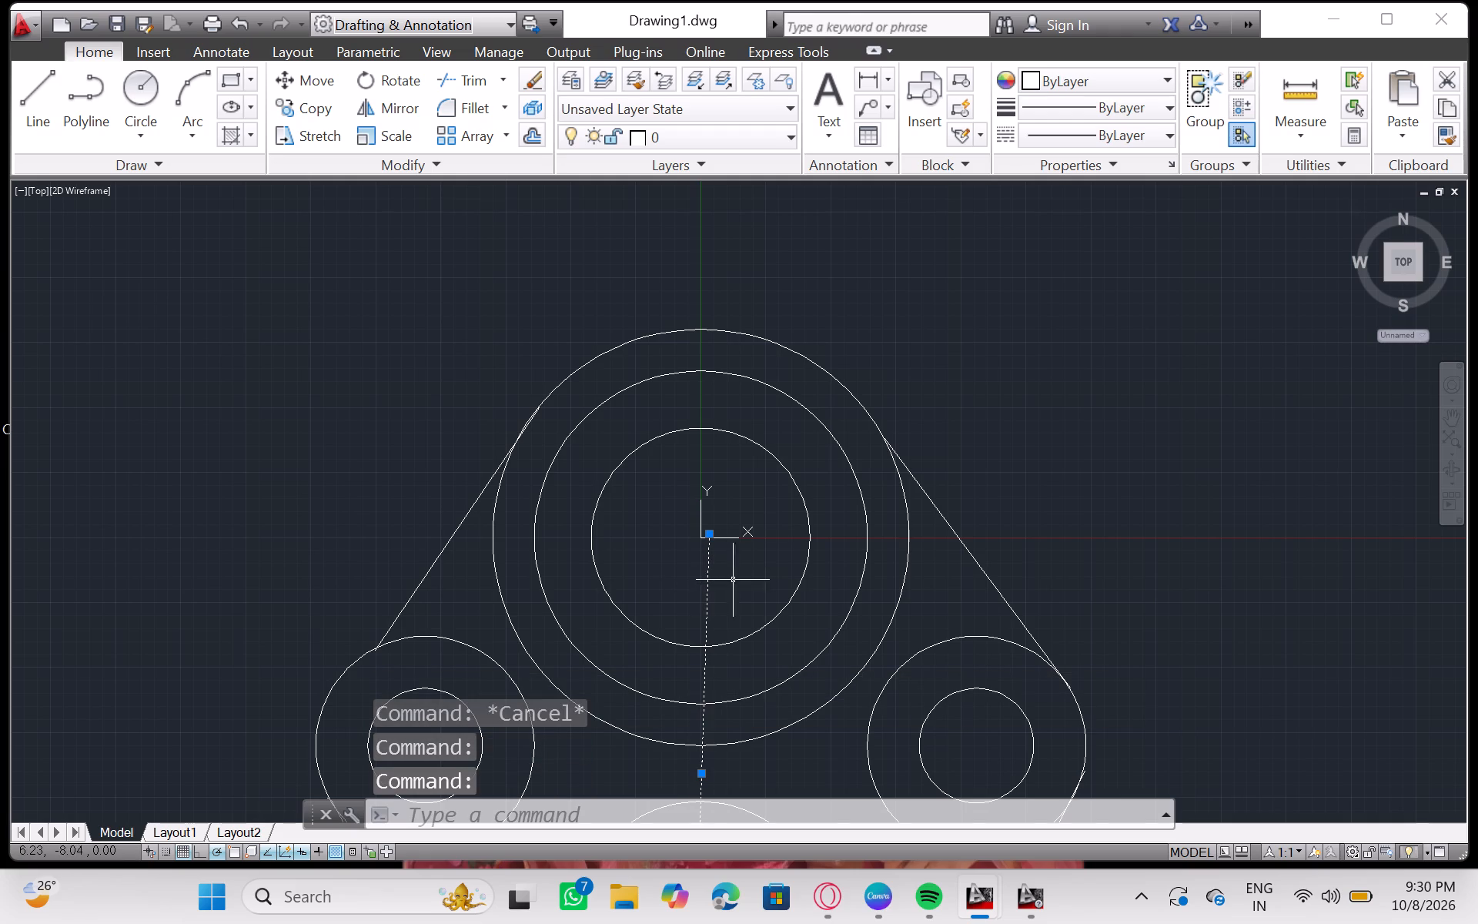
drag(709, 563, 703, 563)
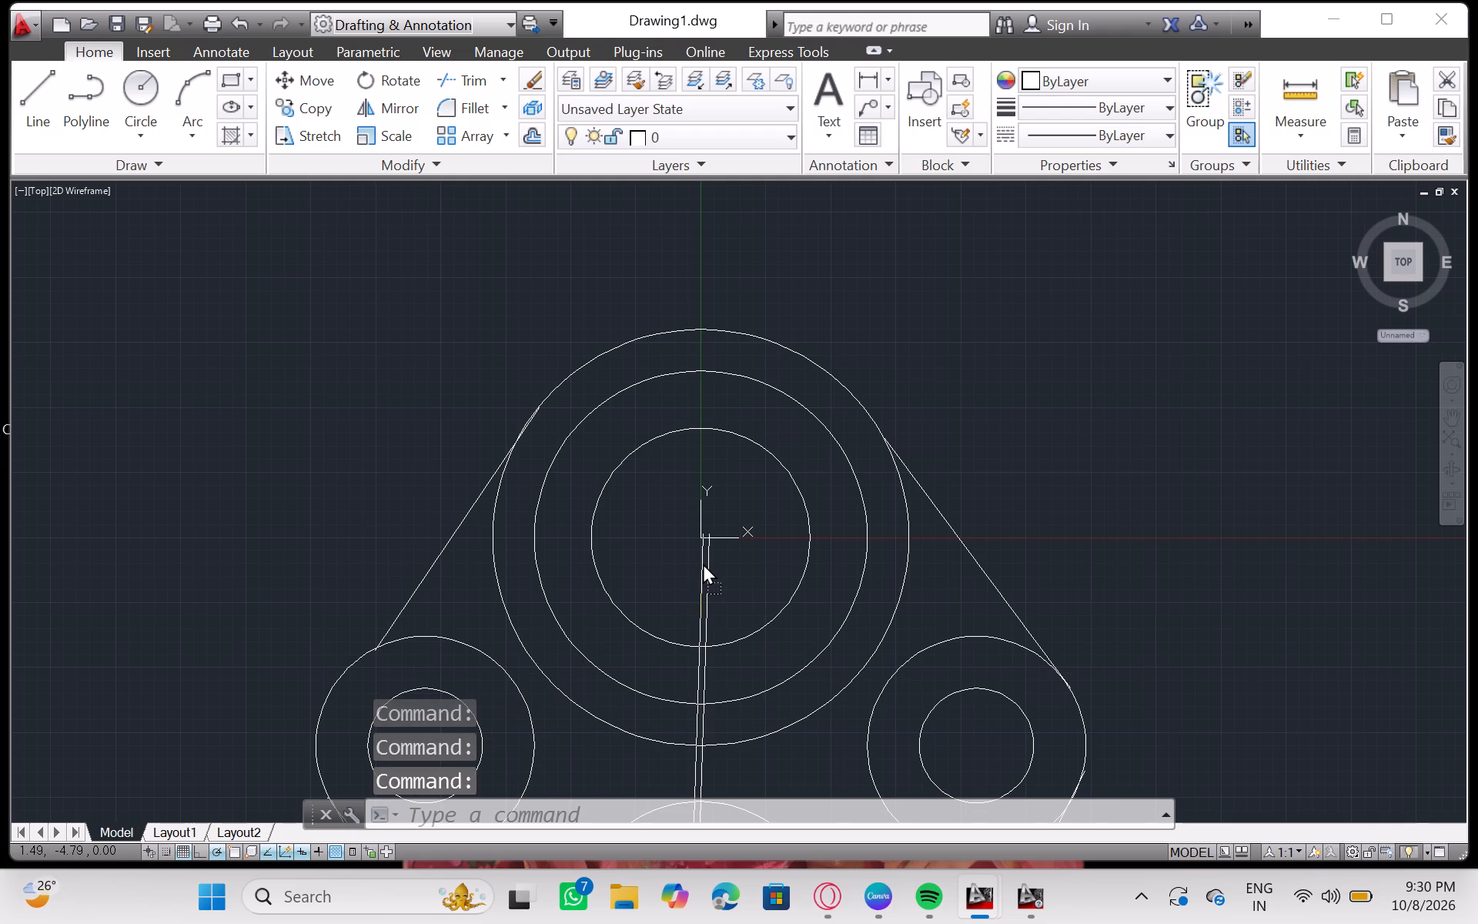
drag(703, 563, 701, 563)
click(701, 562)
Stretch the long line's lower endpoint right onto the vertical axis through the lower circle's centre.
scroll(807, 564, left, 1)
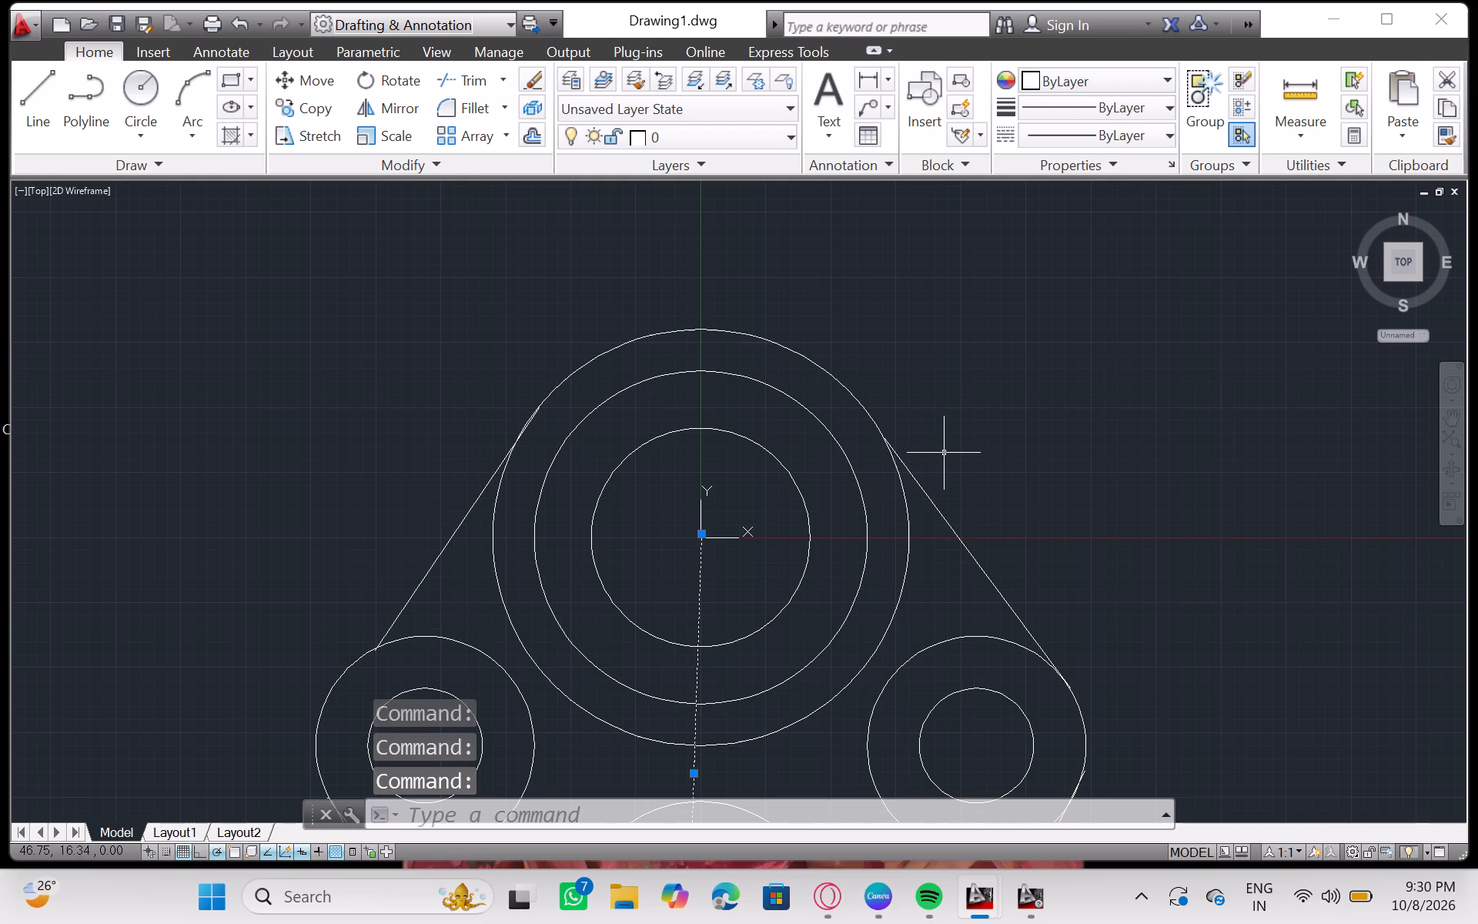
scroll(944, 453, down, 2)
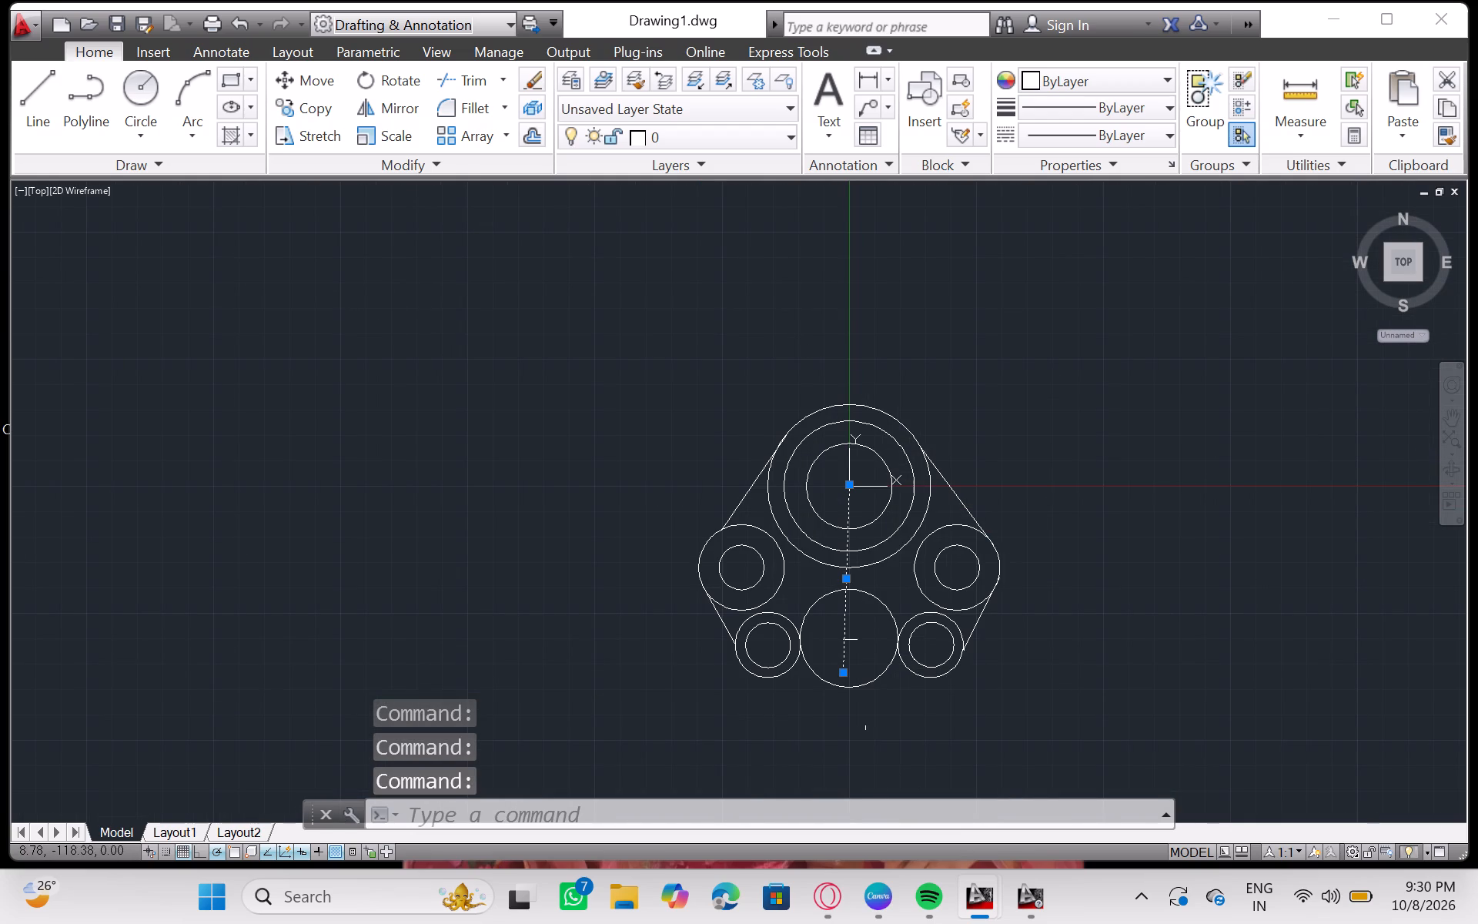
click(845, 674)
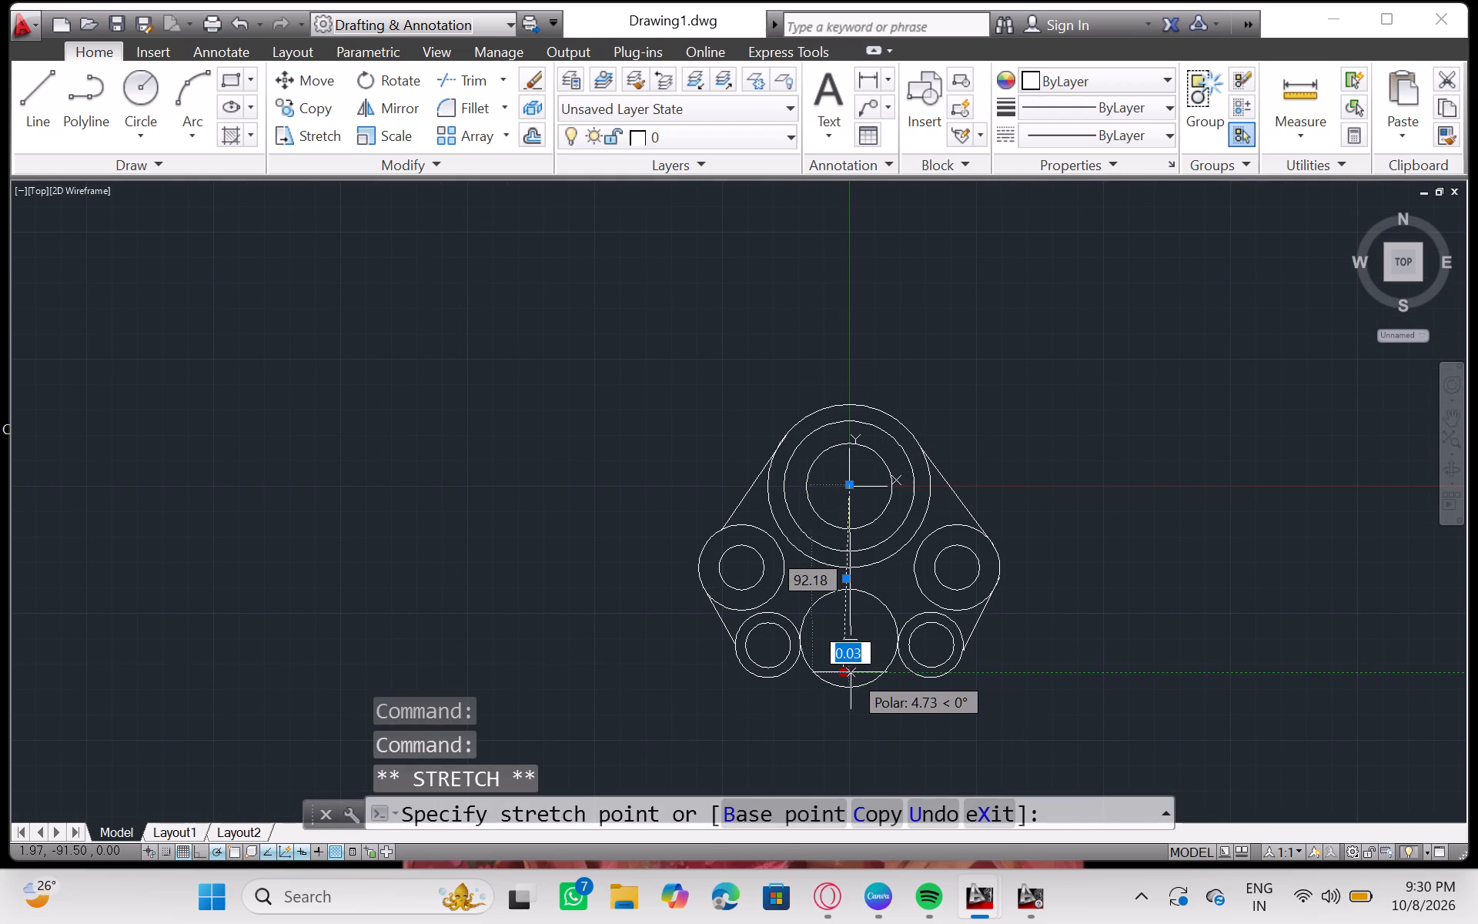
click(848, 674)
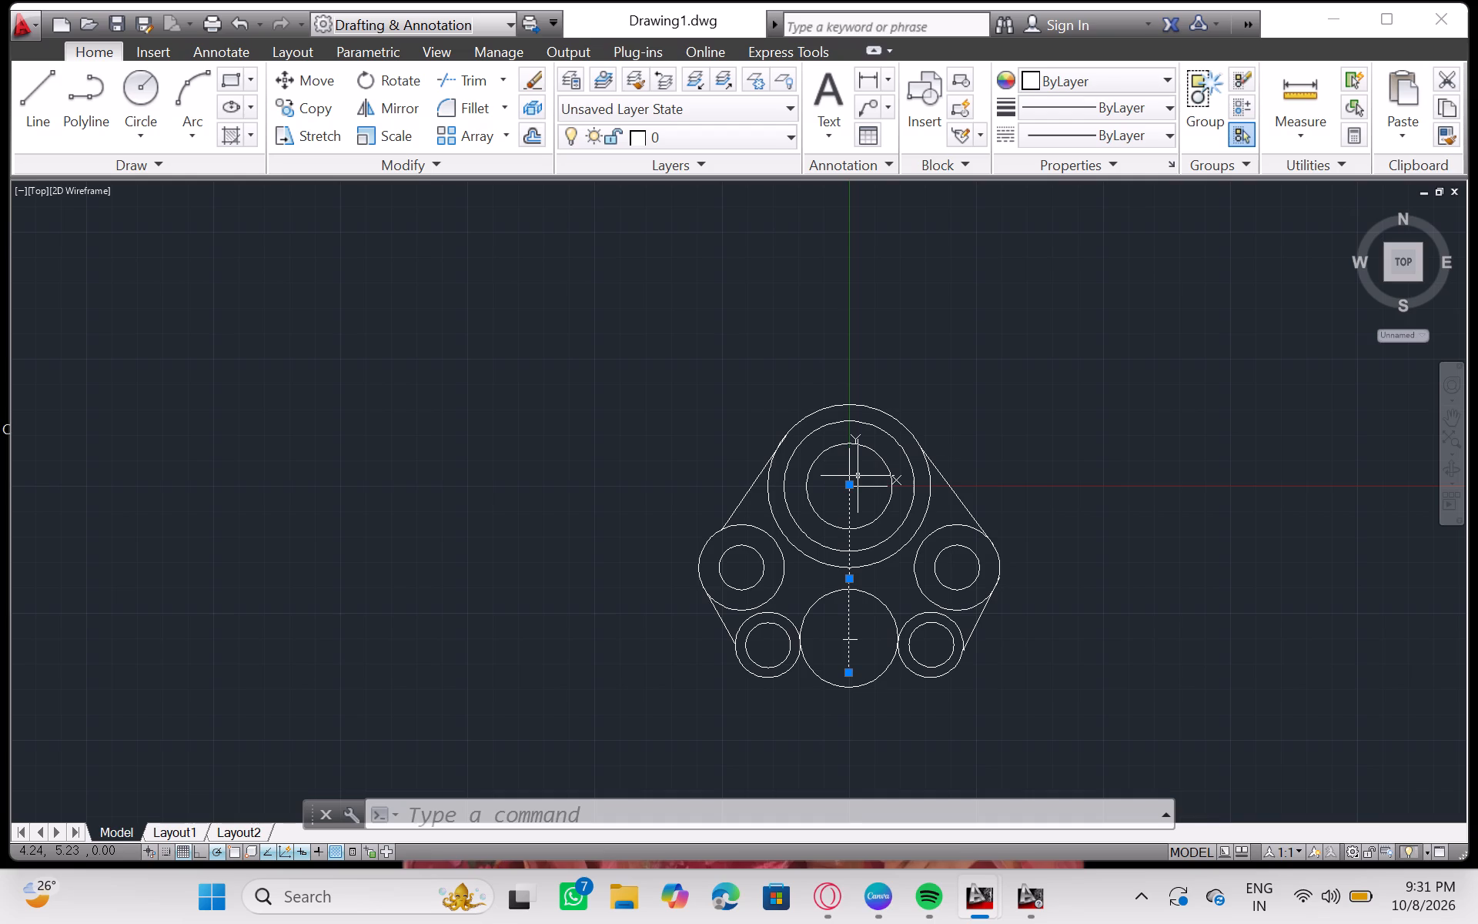
Draw a horizontal line about 50 long rightward from just right of the large boss's centre, doubling back about 5 along it.
key(l)
key(Return)
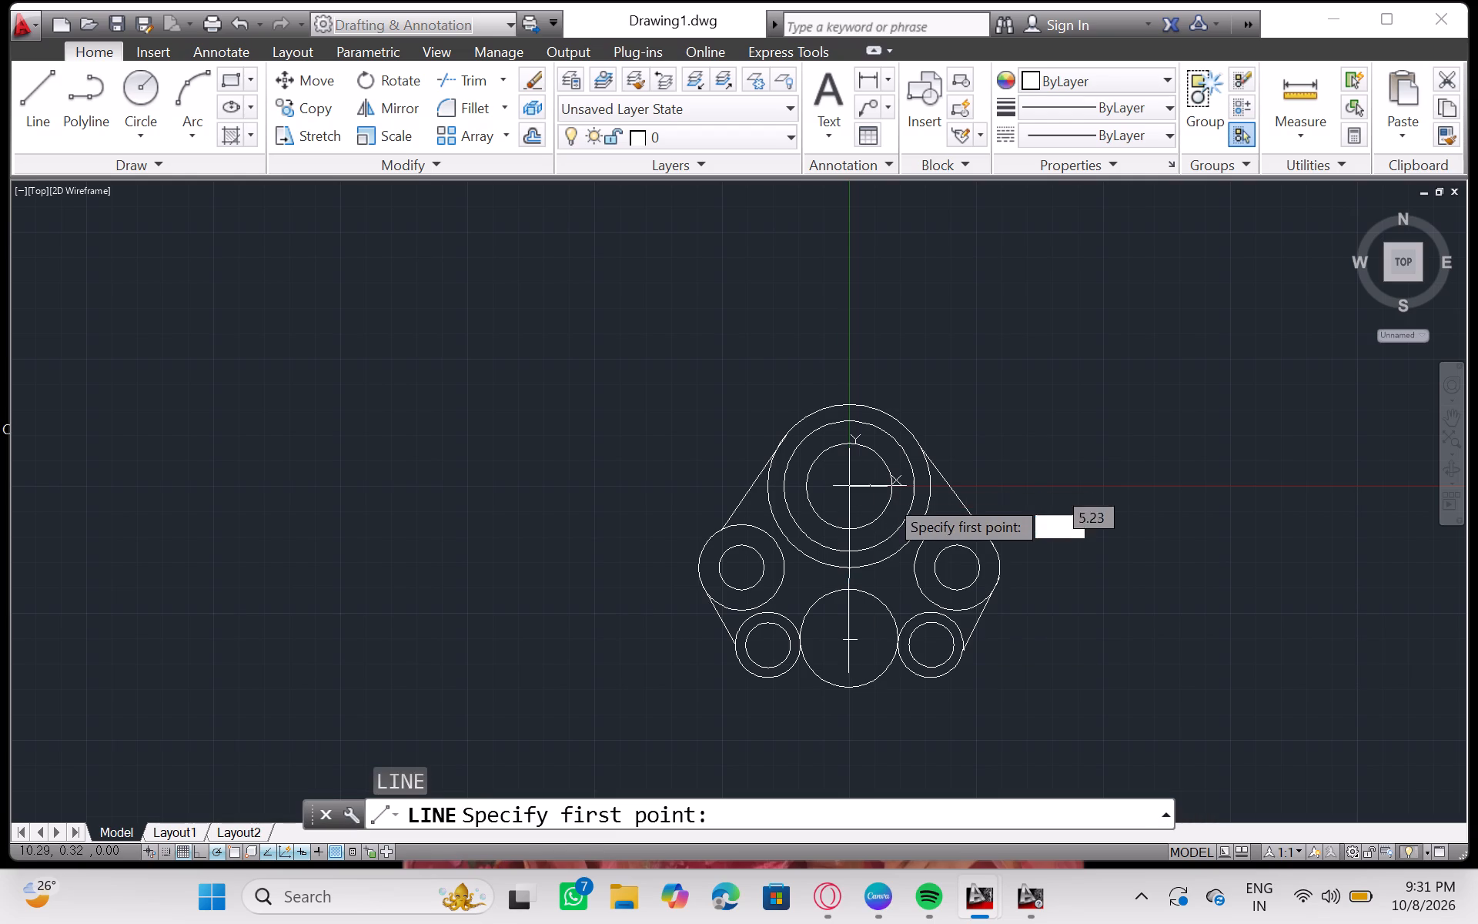
drag(868, 487, 904, 480)
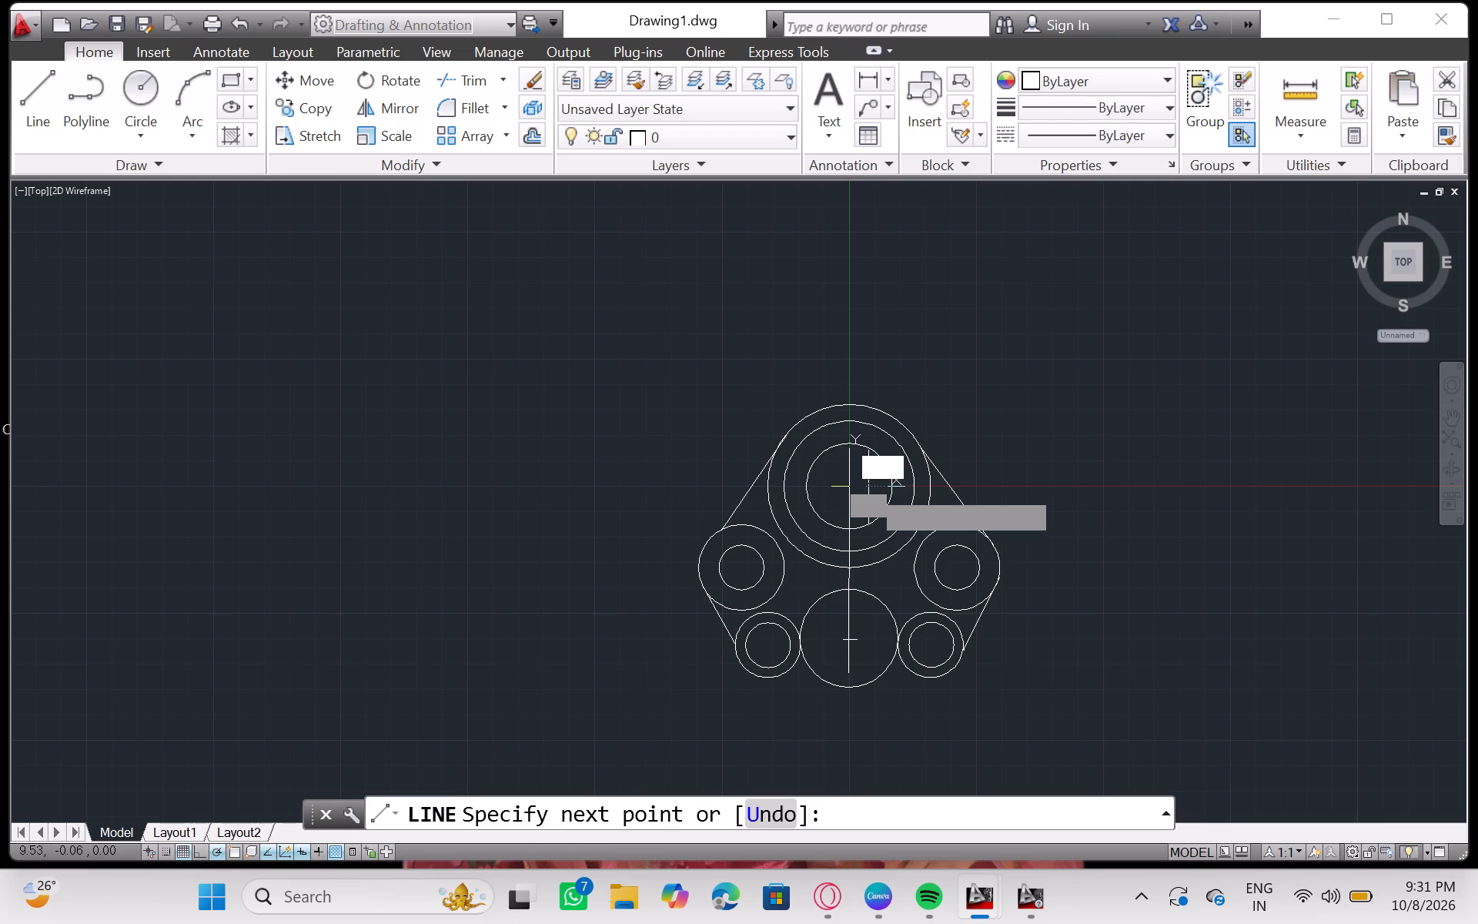
drag(904, 480, 957, 466)
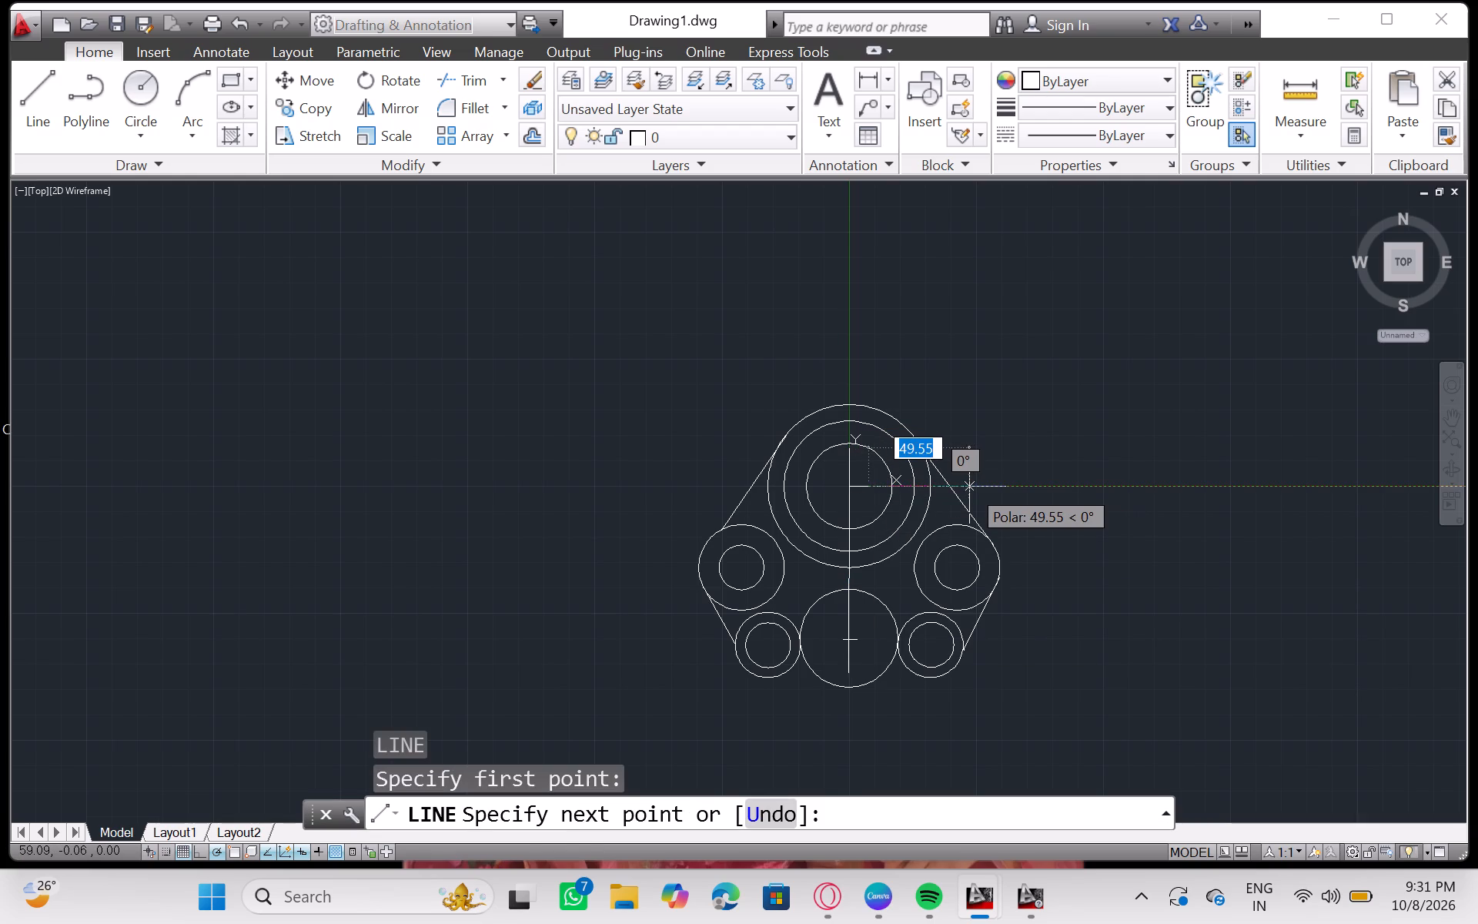
click(969, 487)
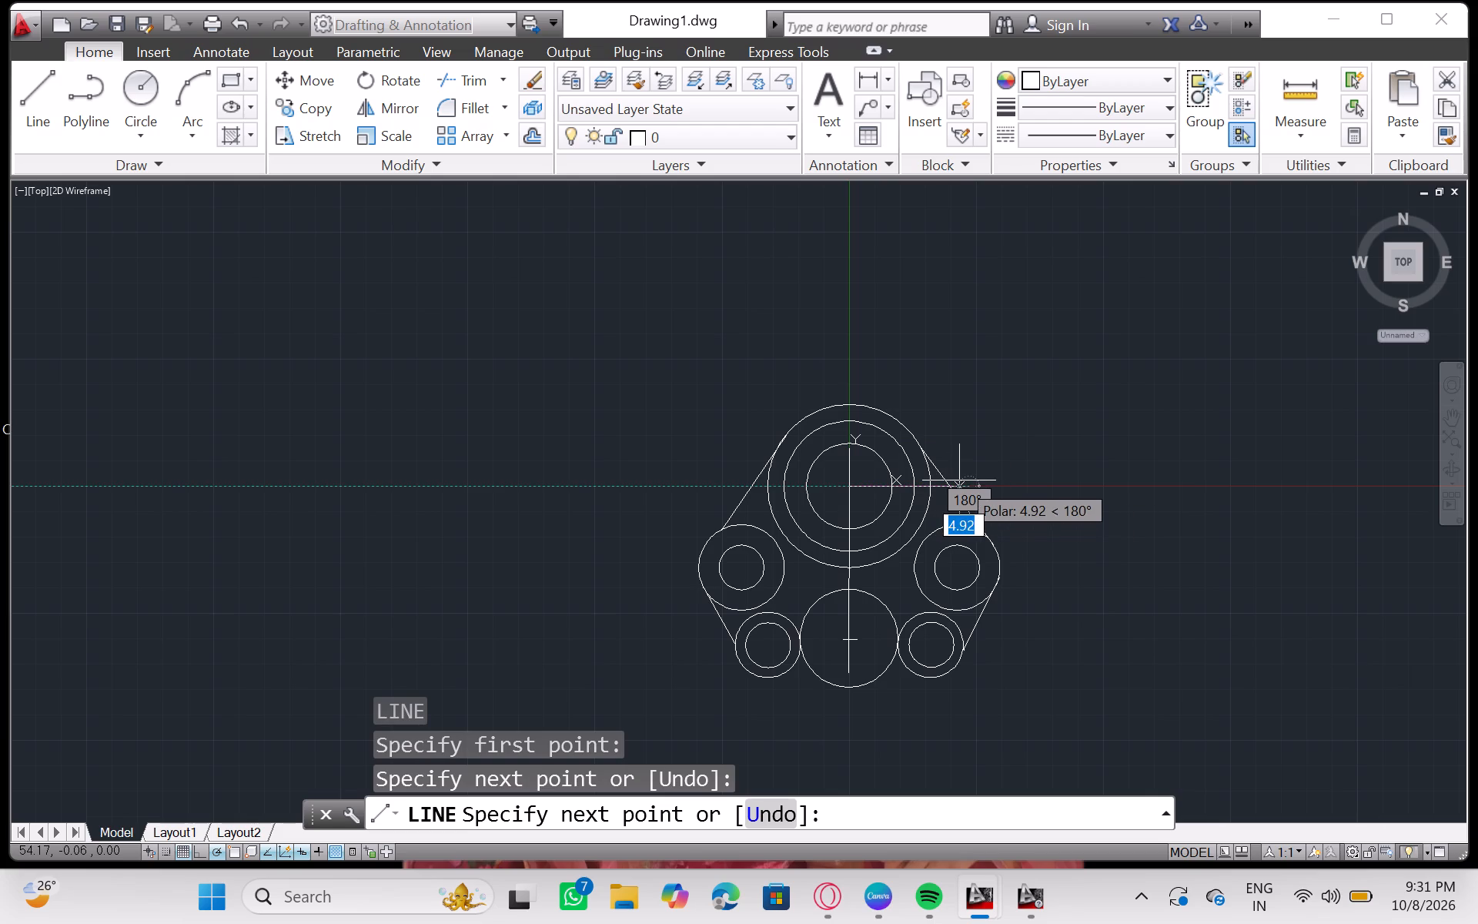
click(959, 480)
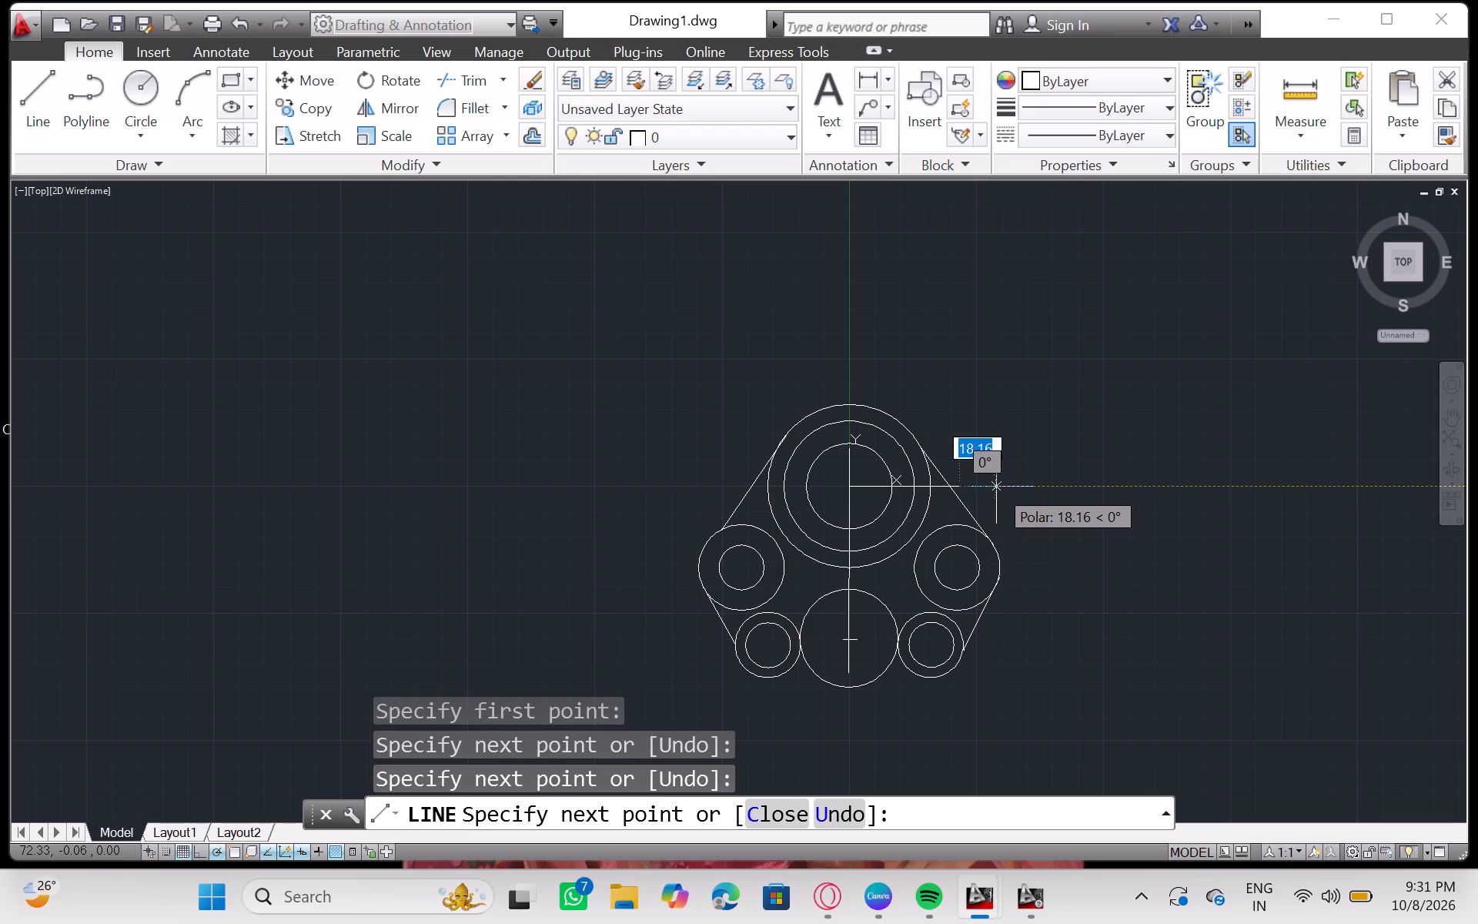
key(Return)
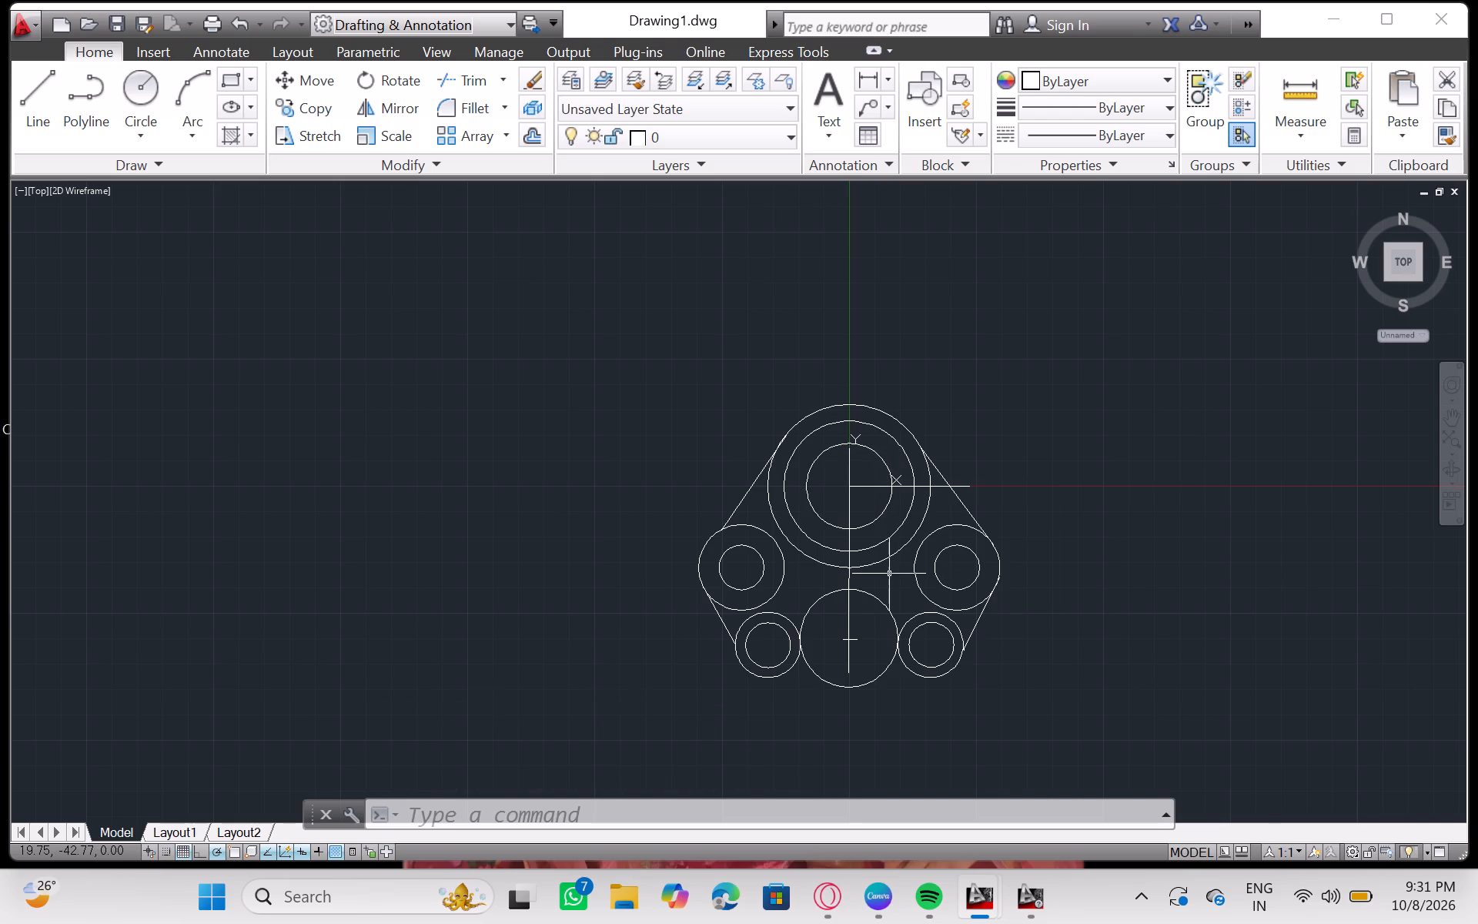
Draw a short, slightly rising line from the vertical centreline just below the large boss's centre, without a further segment.
scroll(889, 574, up, 1)
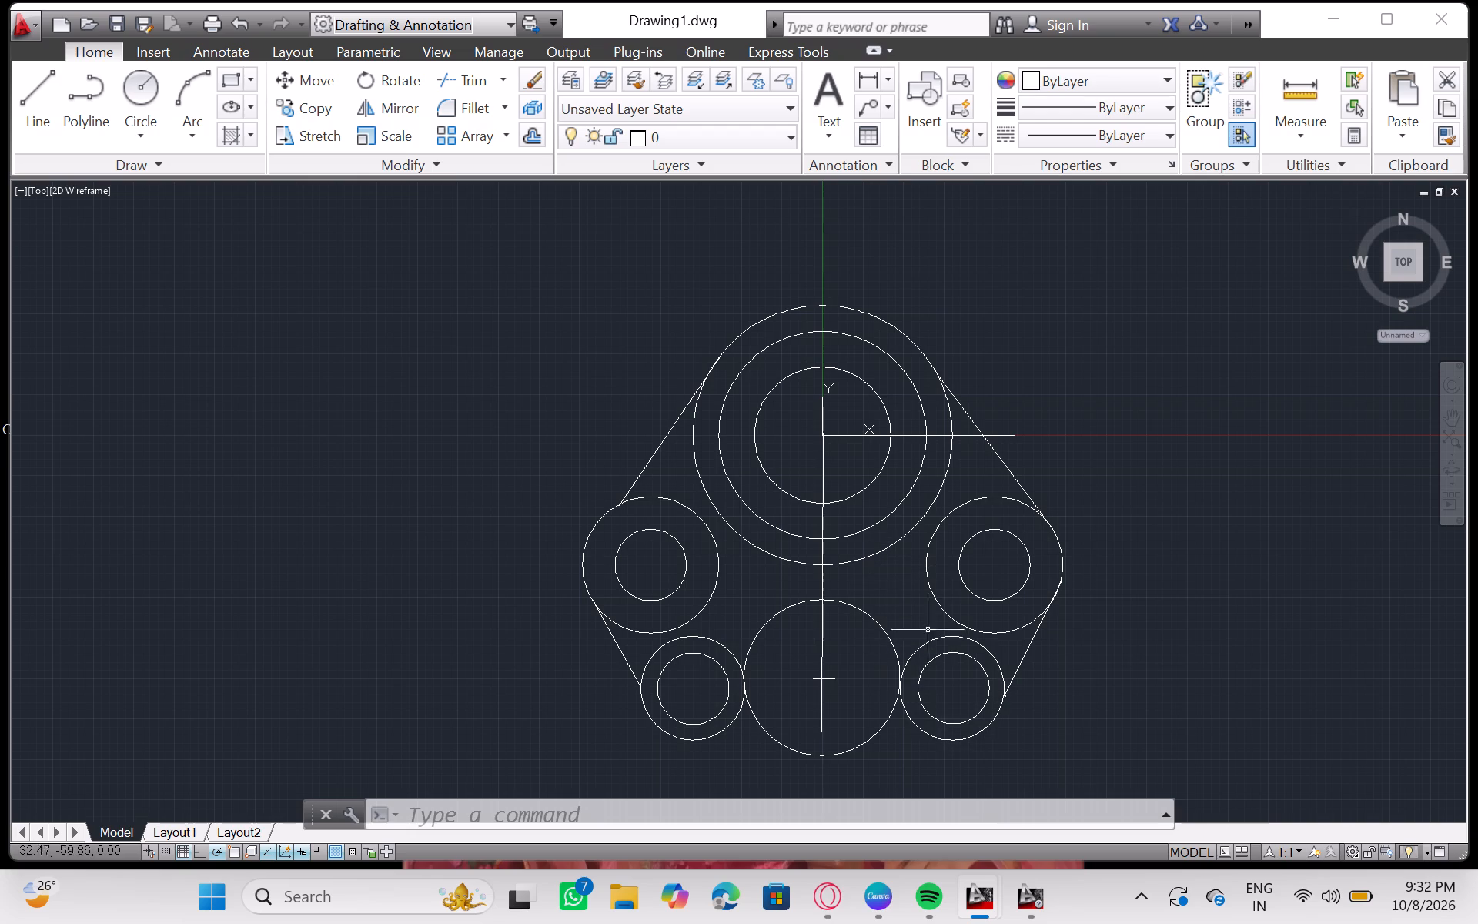
key(l)
key(Return)
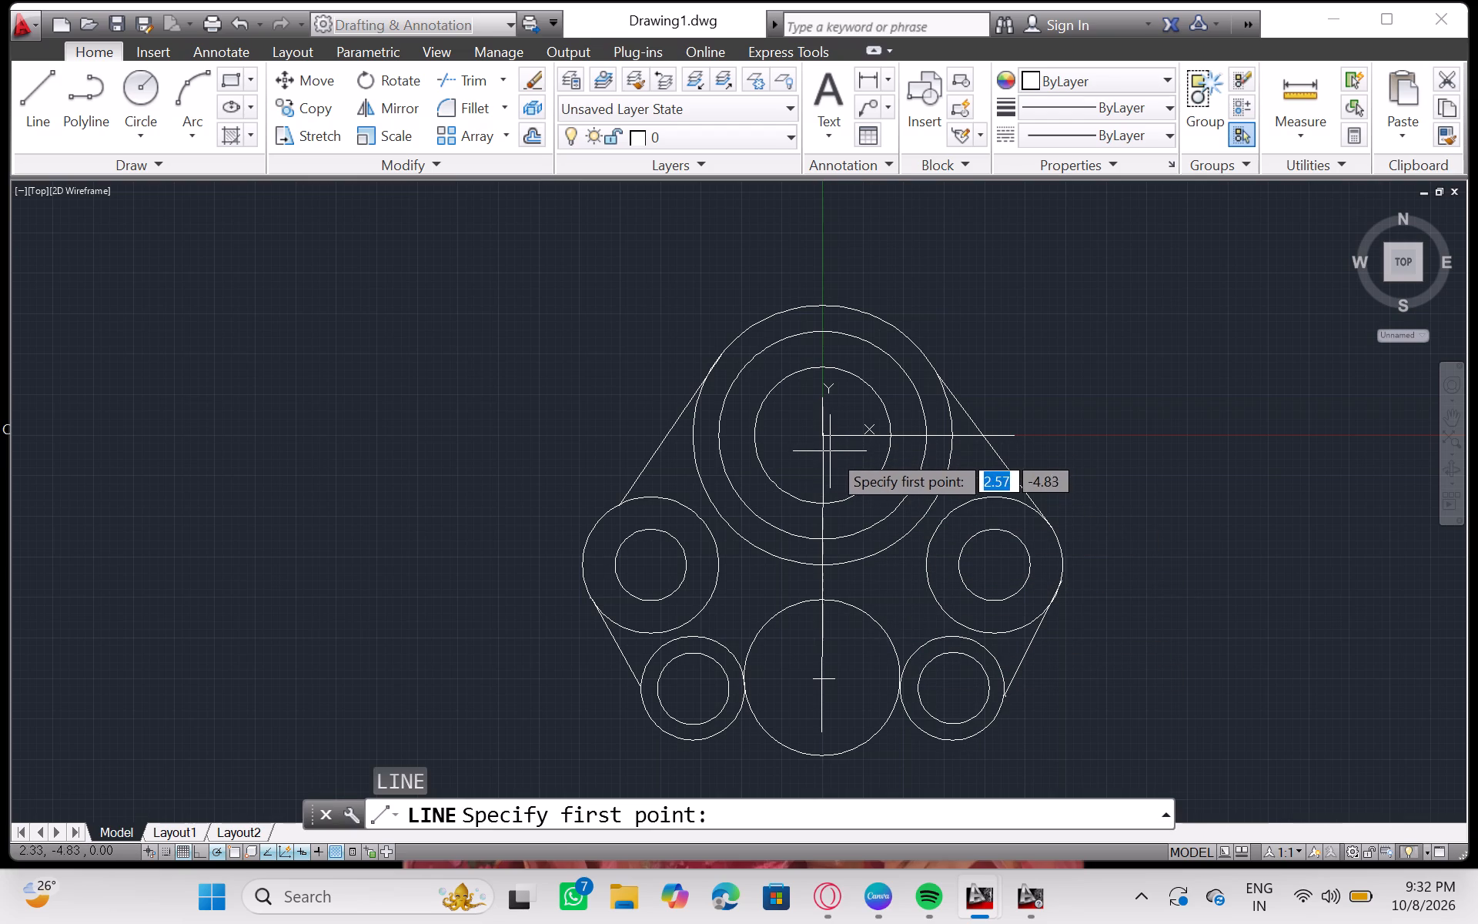
drag(822, 452, 861, 444)
ctrl+click(861, 444)
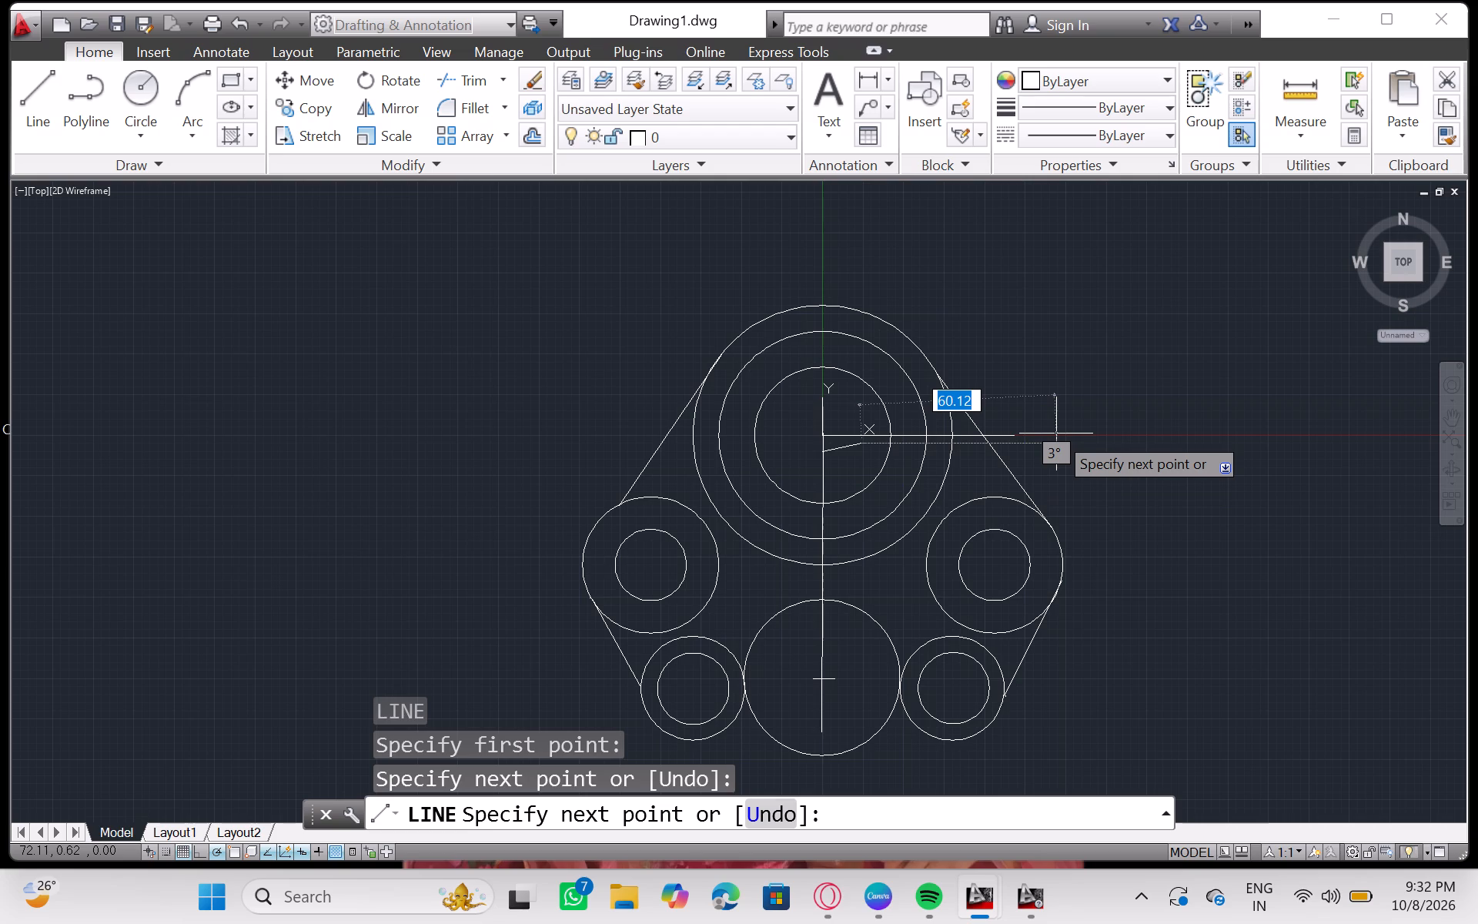
key(Escape)
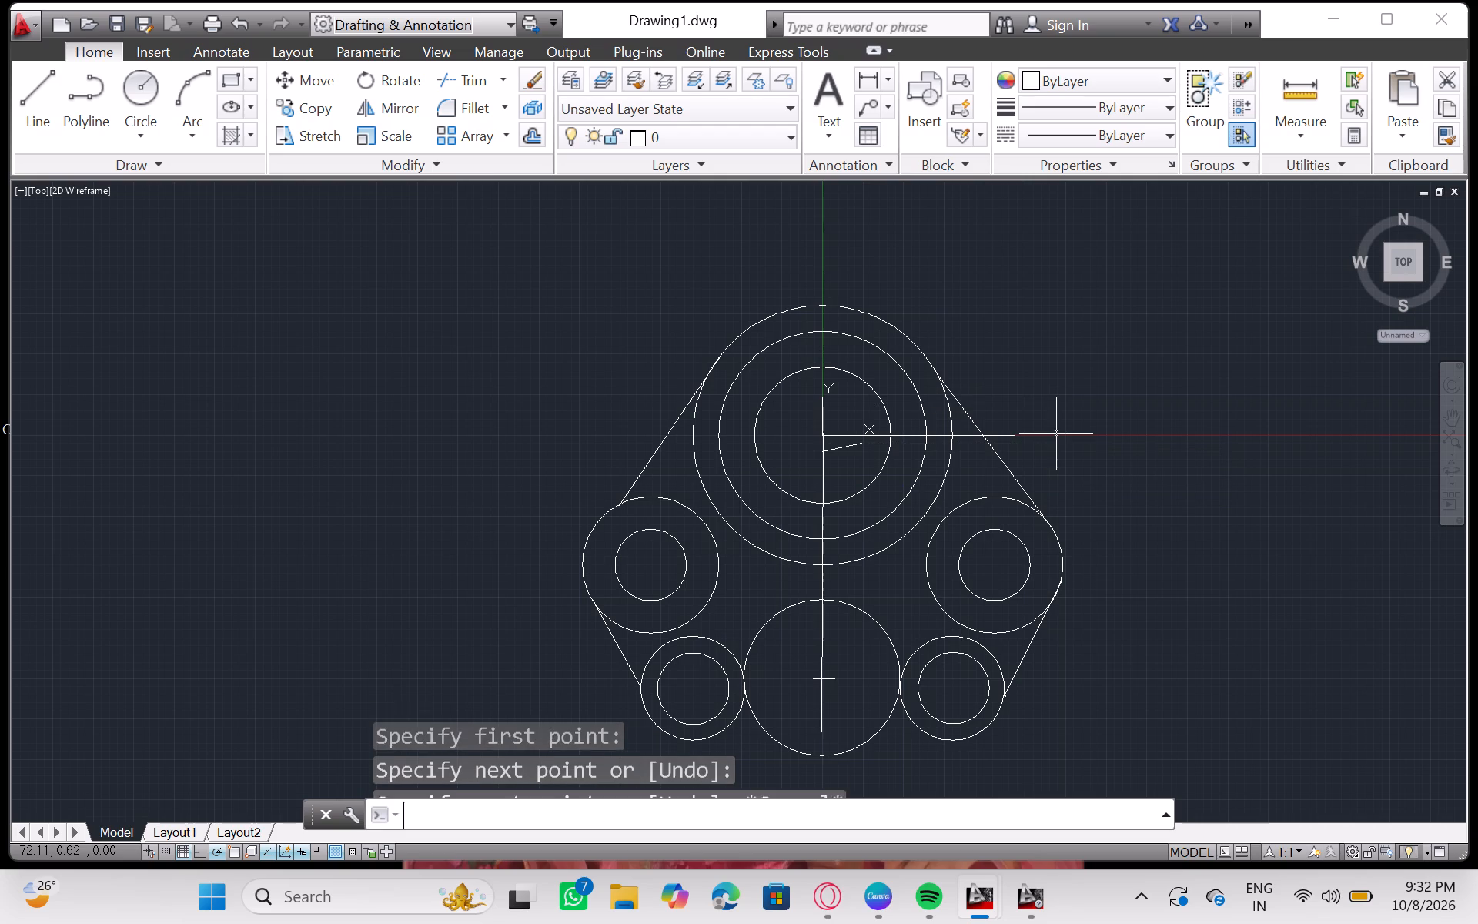
Switch Dynamic UCS off and turn Ortho mode on for drawing straight horizontal and vertical lines.
click(845, 444)
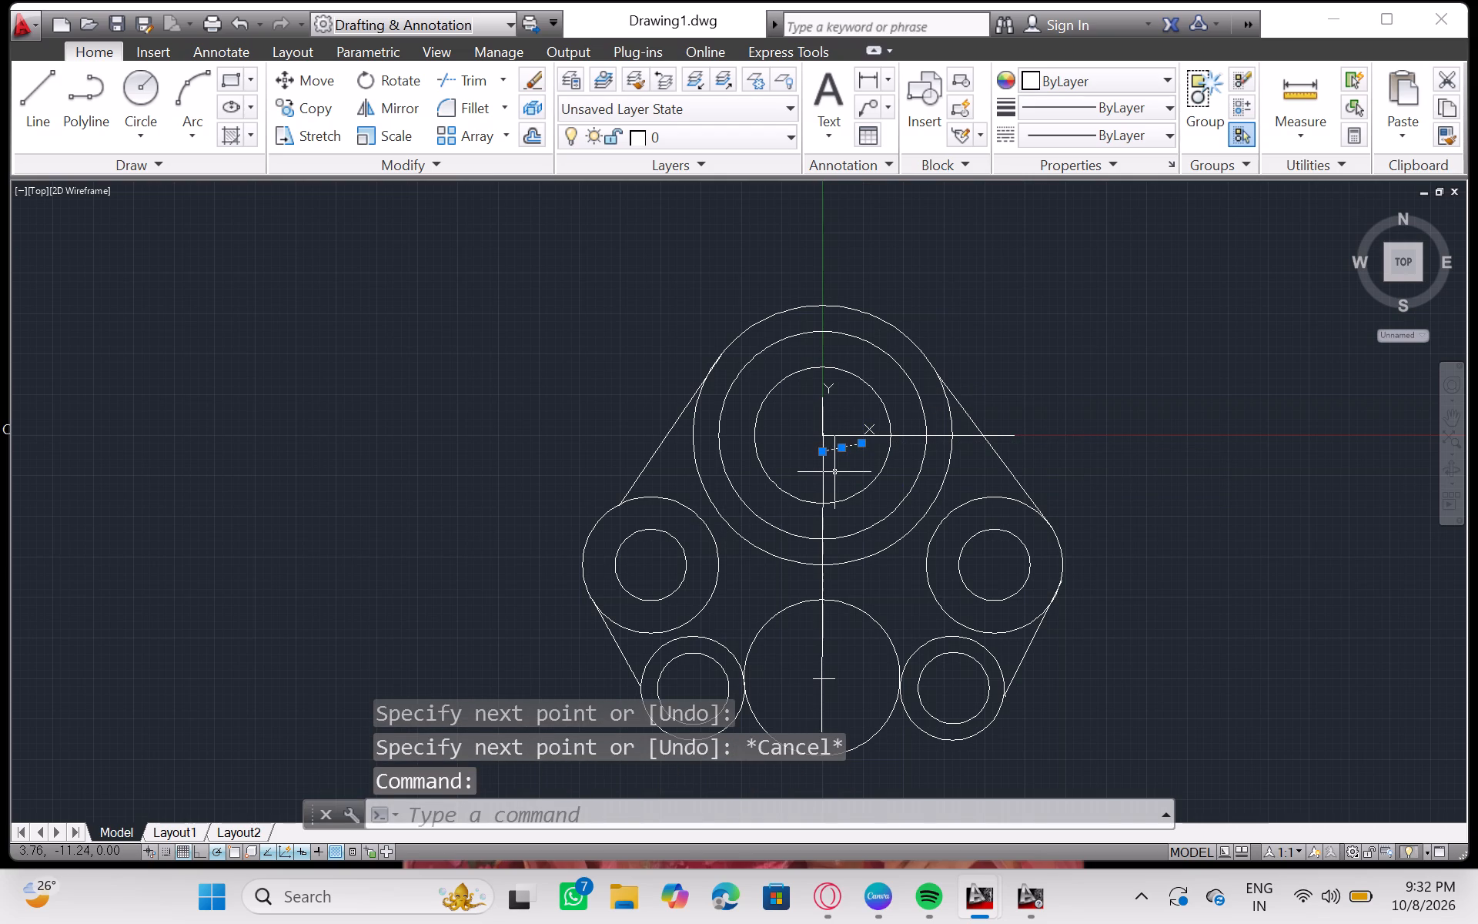
key(Escape)
drag(577, 923, 365, 923)
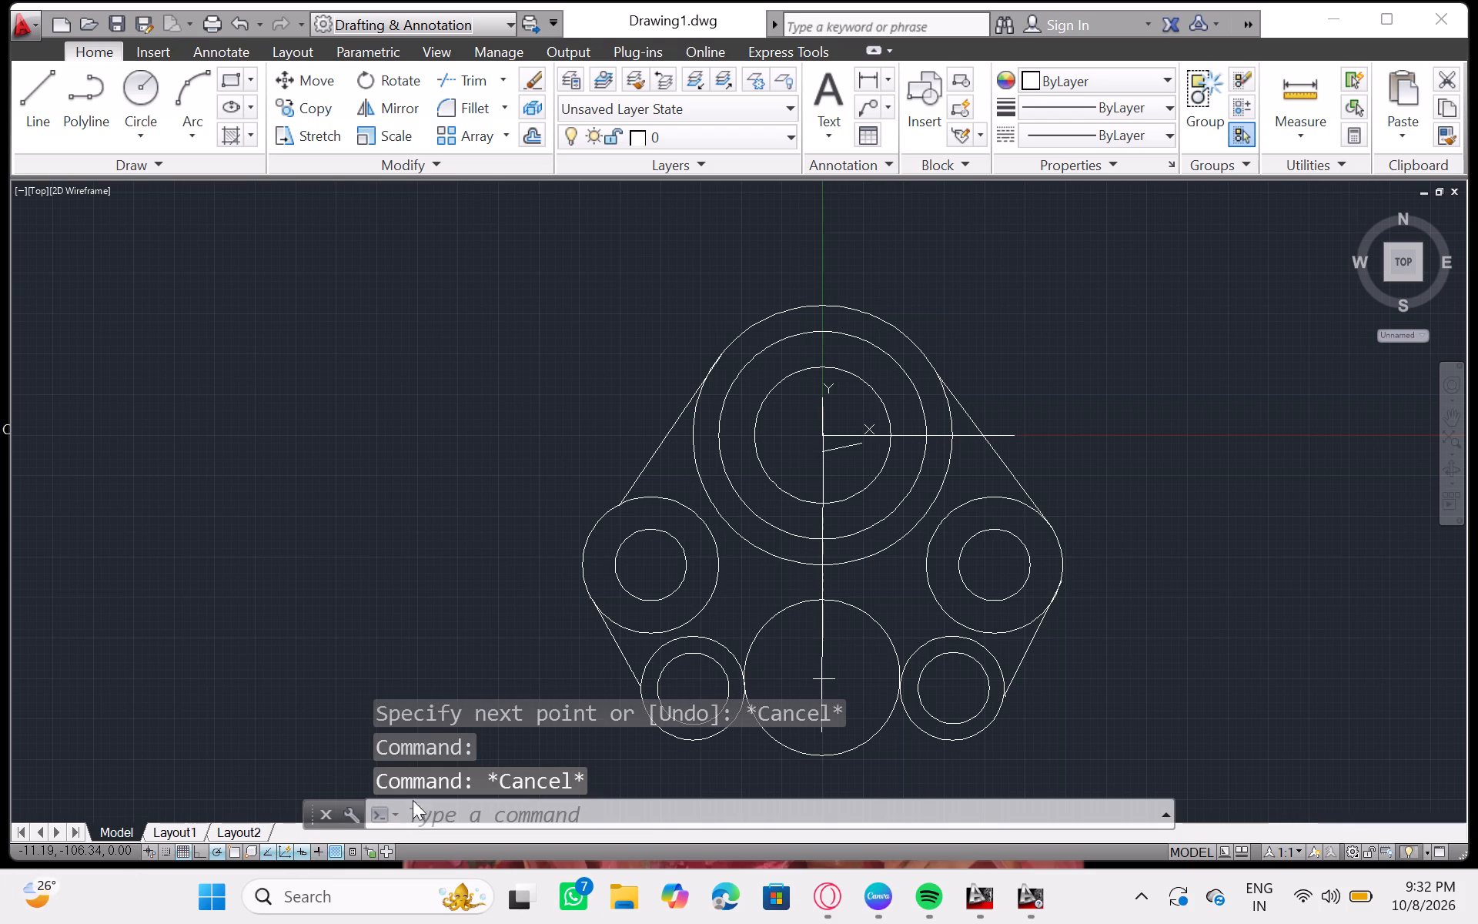
click(266, 851)
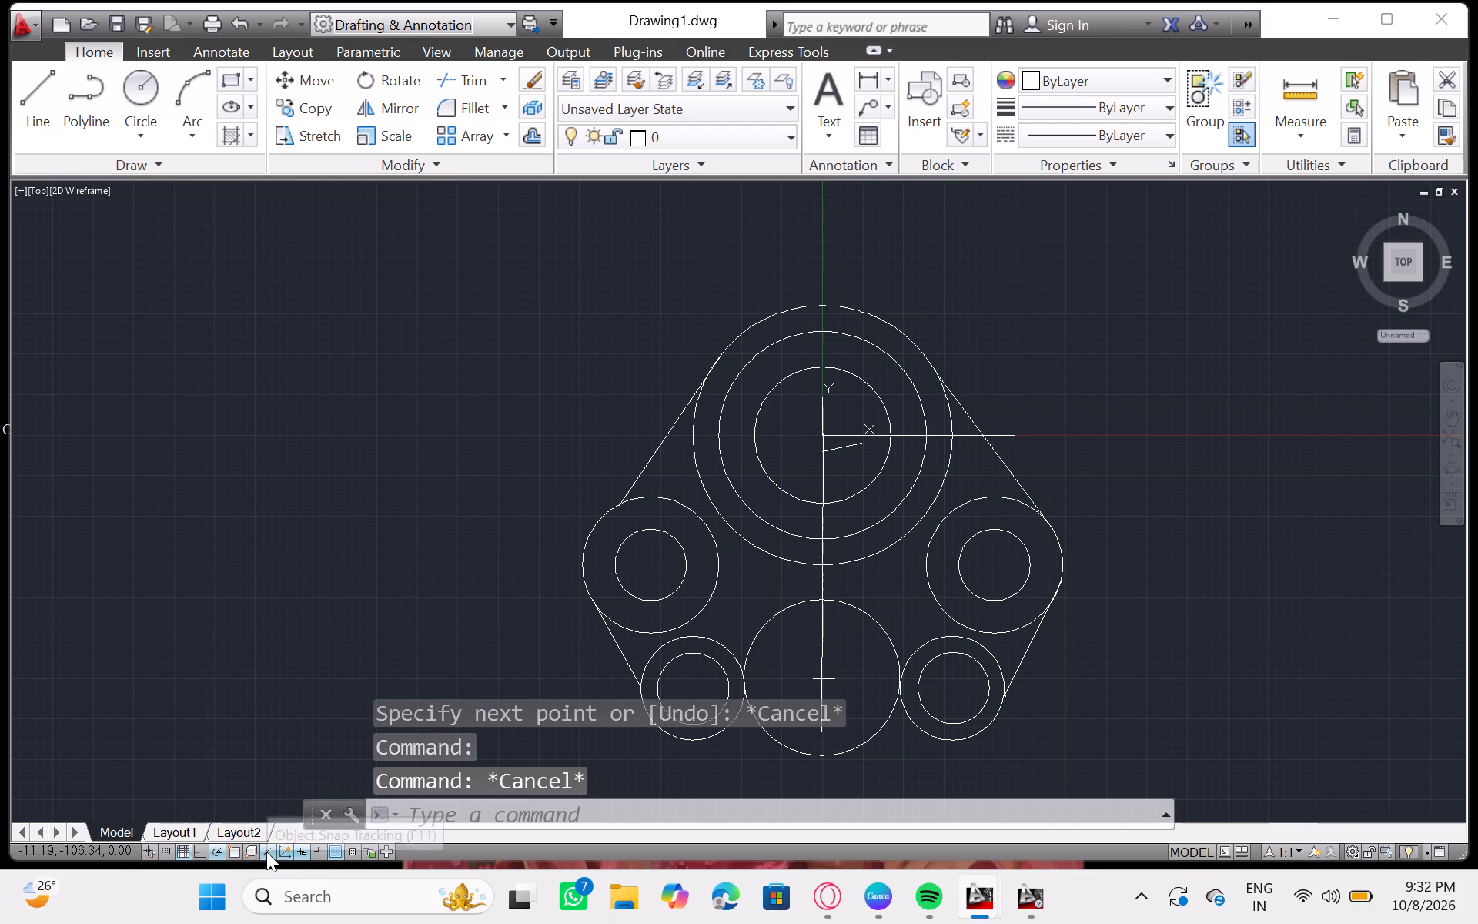
click(283, 846)
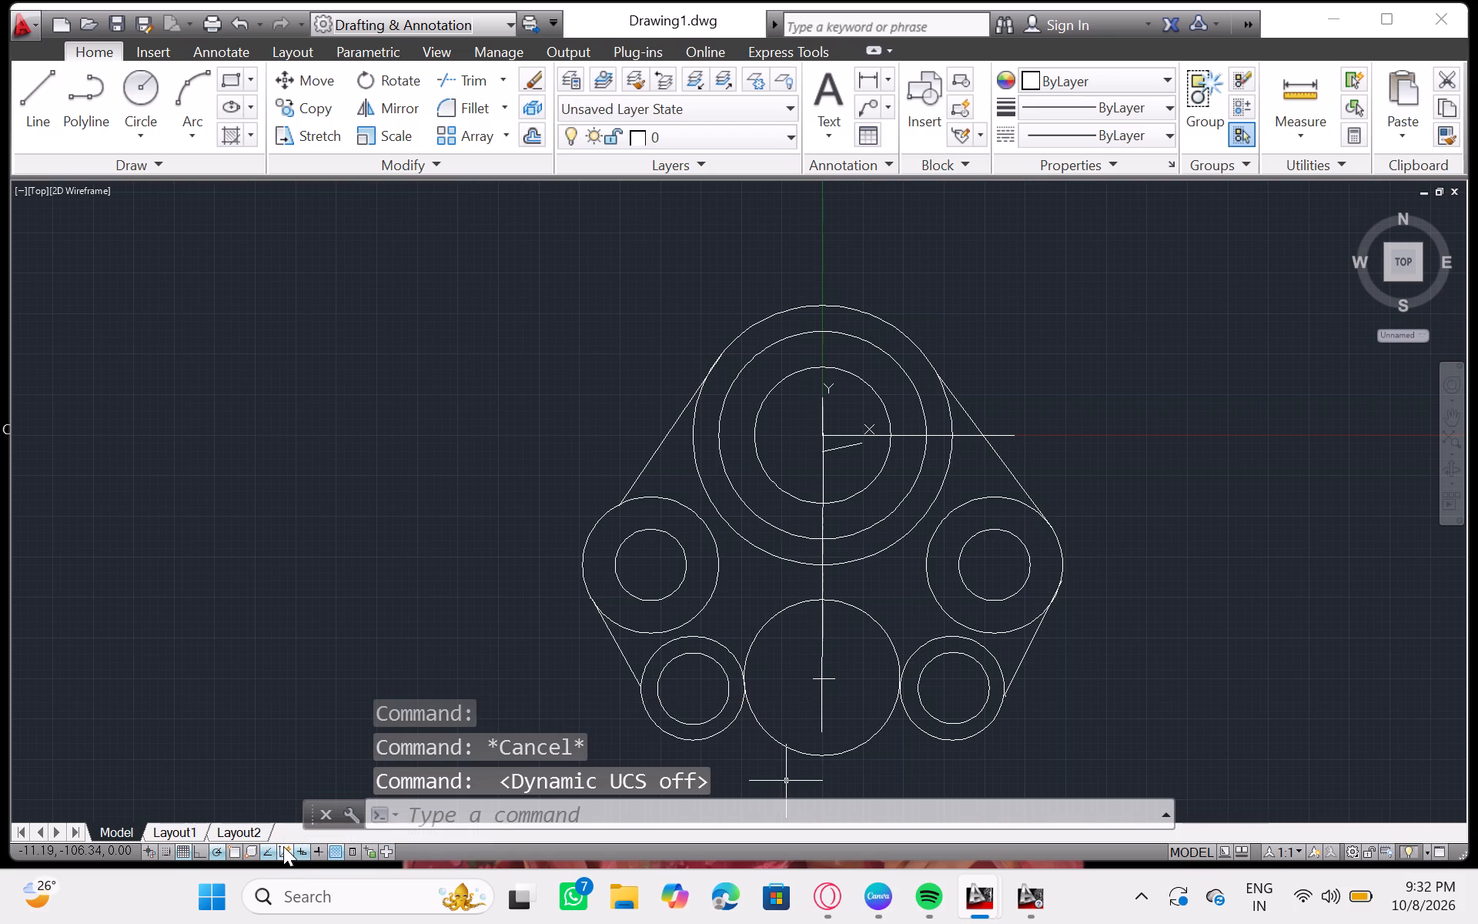
click(304, 855)
scroll(338, 847, left, 1)
scroll(339, 847, right, 1)
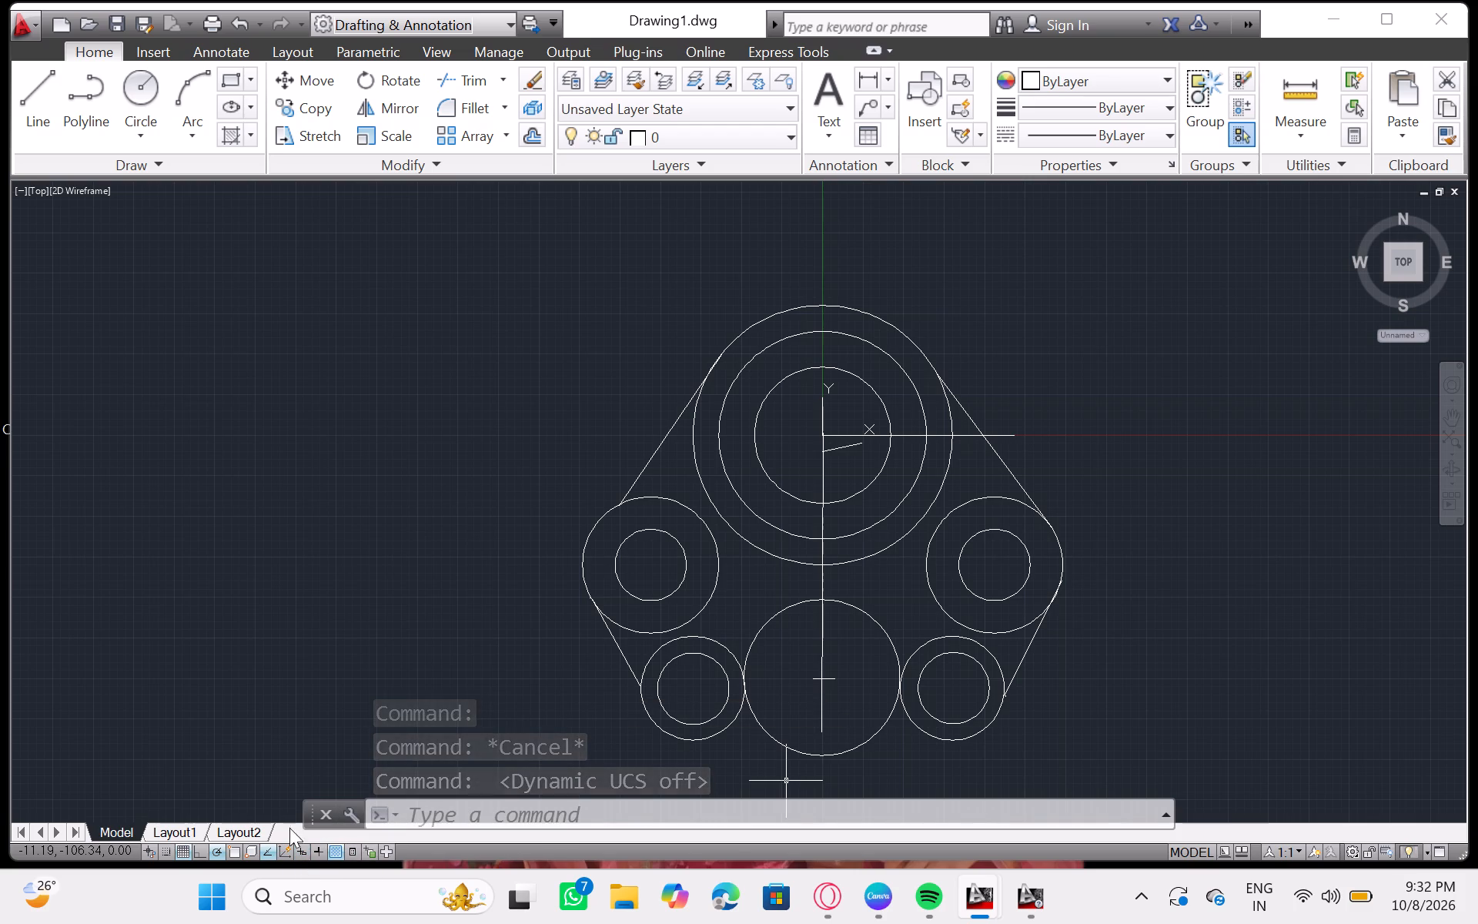
click(196, 850)
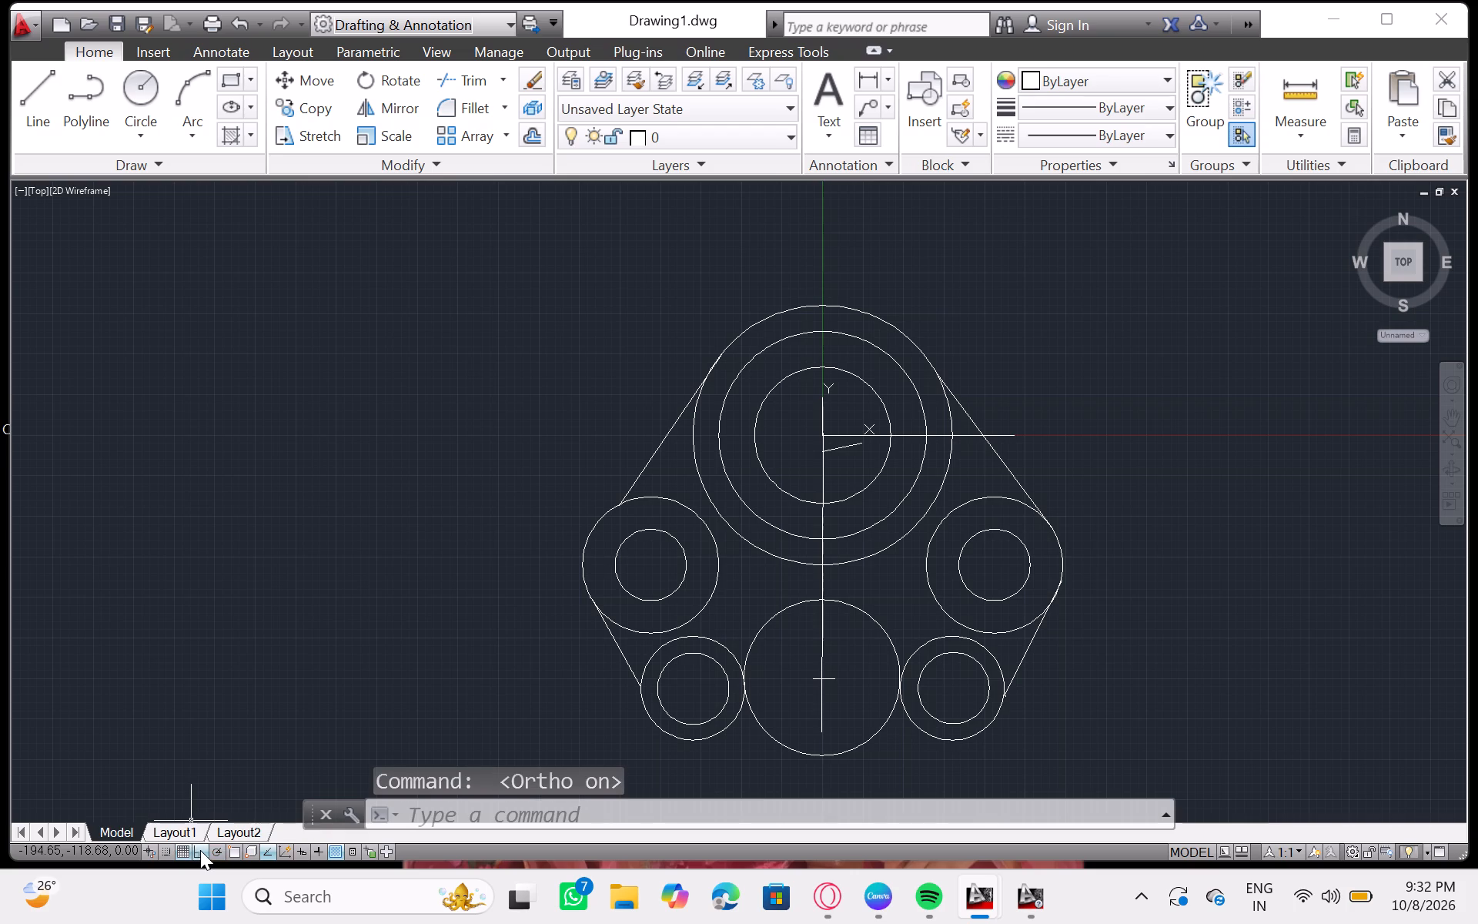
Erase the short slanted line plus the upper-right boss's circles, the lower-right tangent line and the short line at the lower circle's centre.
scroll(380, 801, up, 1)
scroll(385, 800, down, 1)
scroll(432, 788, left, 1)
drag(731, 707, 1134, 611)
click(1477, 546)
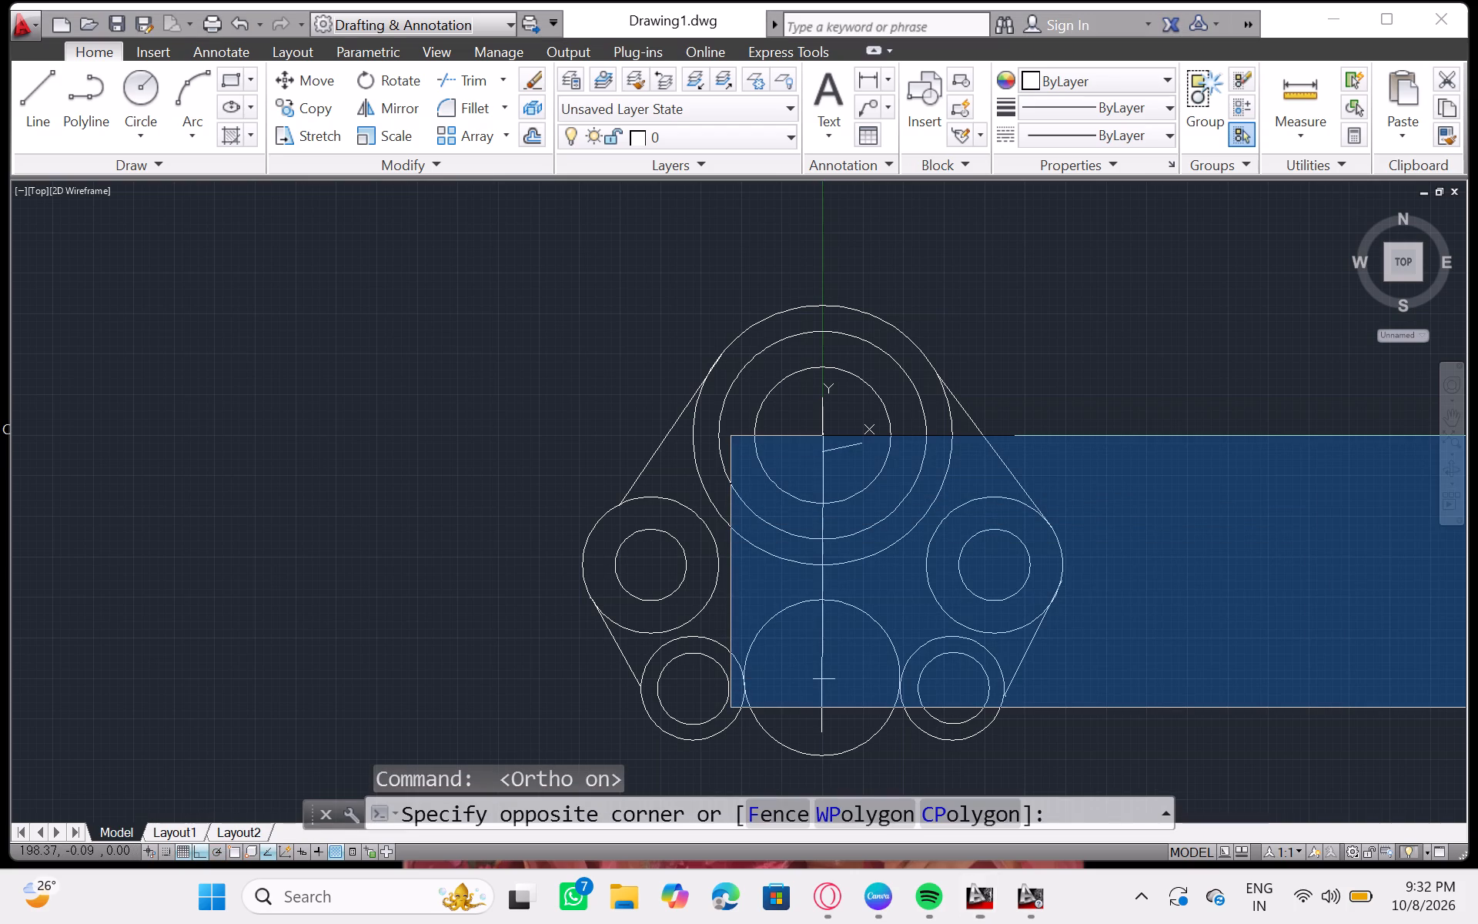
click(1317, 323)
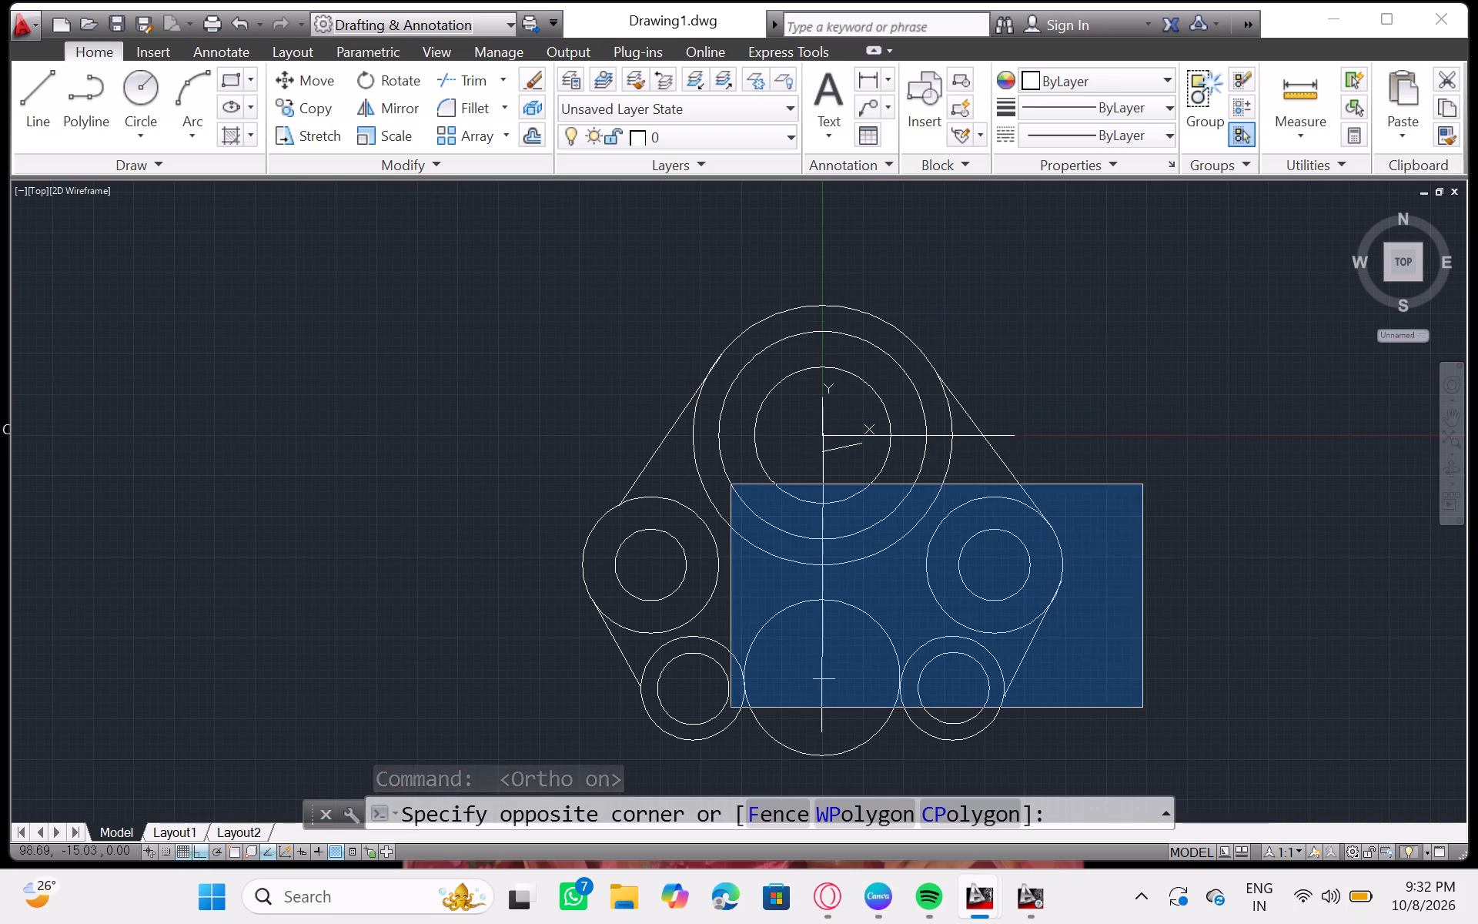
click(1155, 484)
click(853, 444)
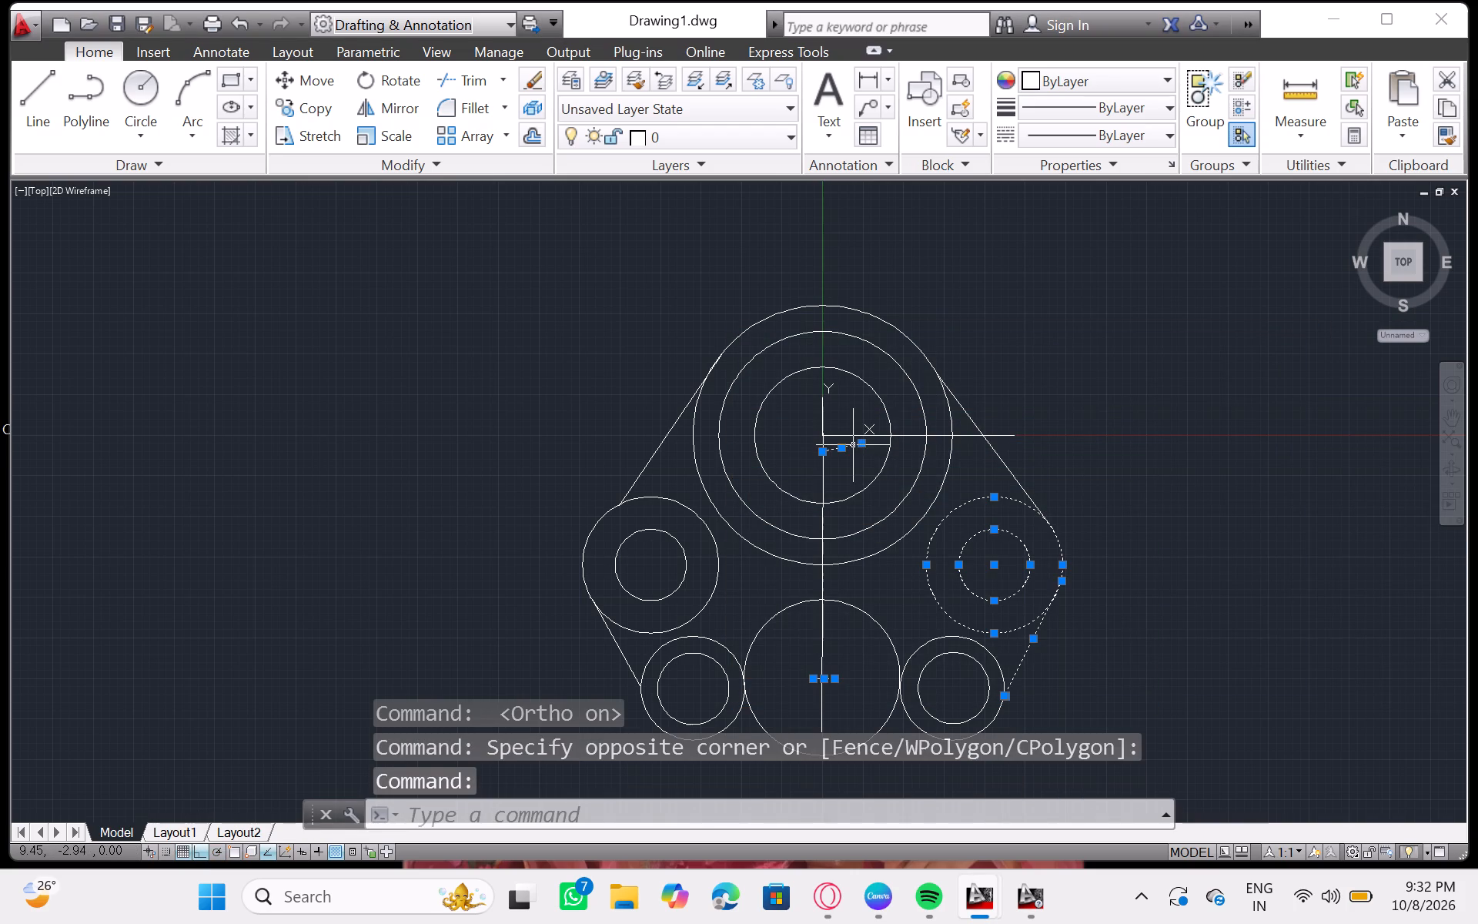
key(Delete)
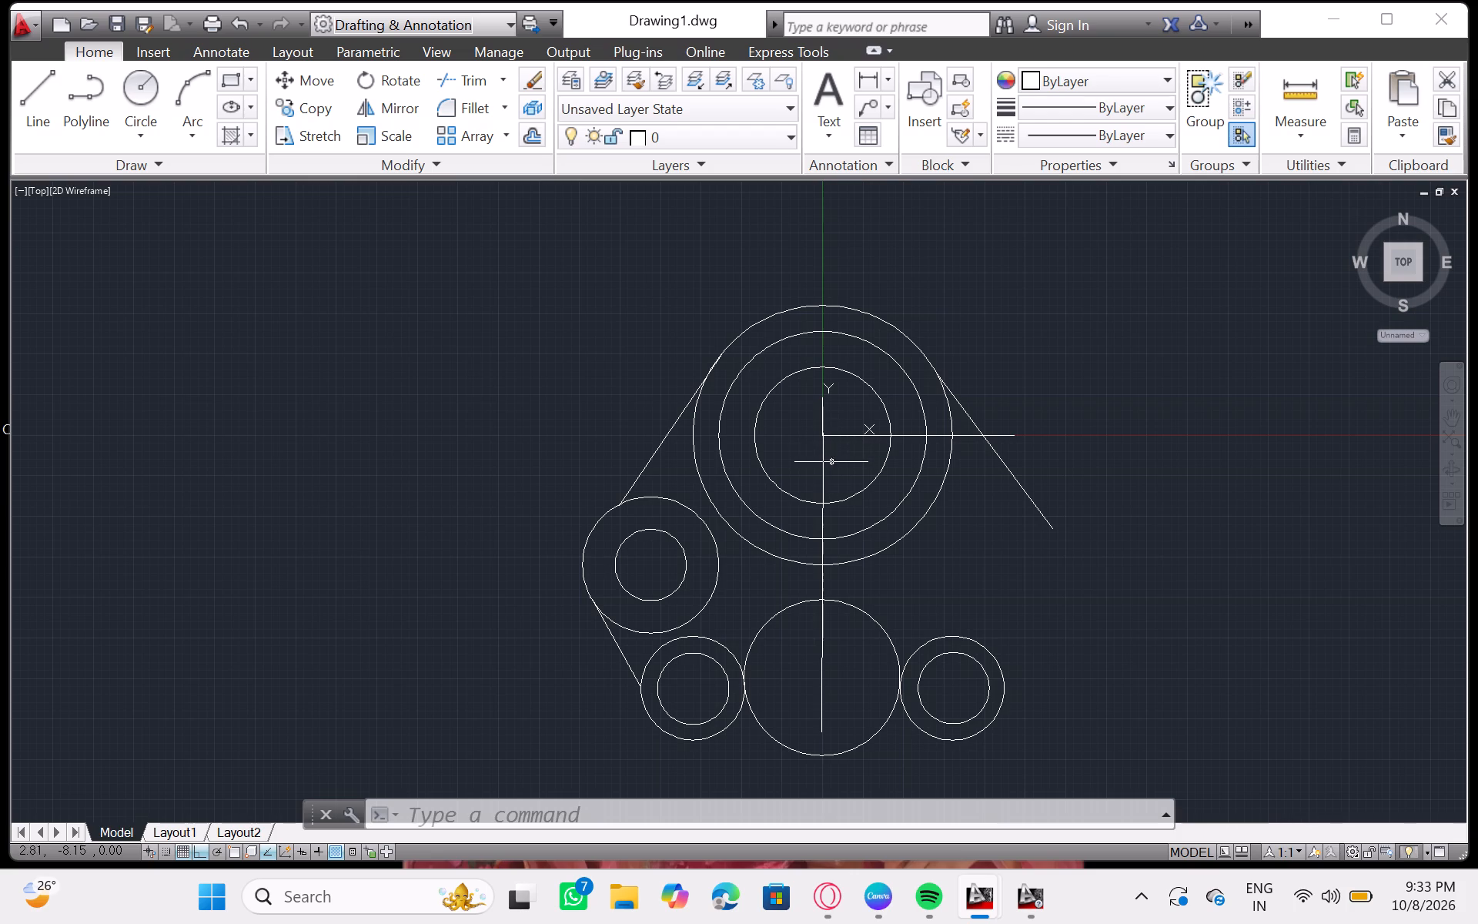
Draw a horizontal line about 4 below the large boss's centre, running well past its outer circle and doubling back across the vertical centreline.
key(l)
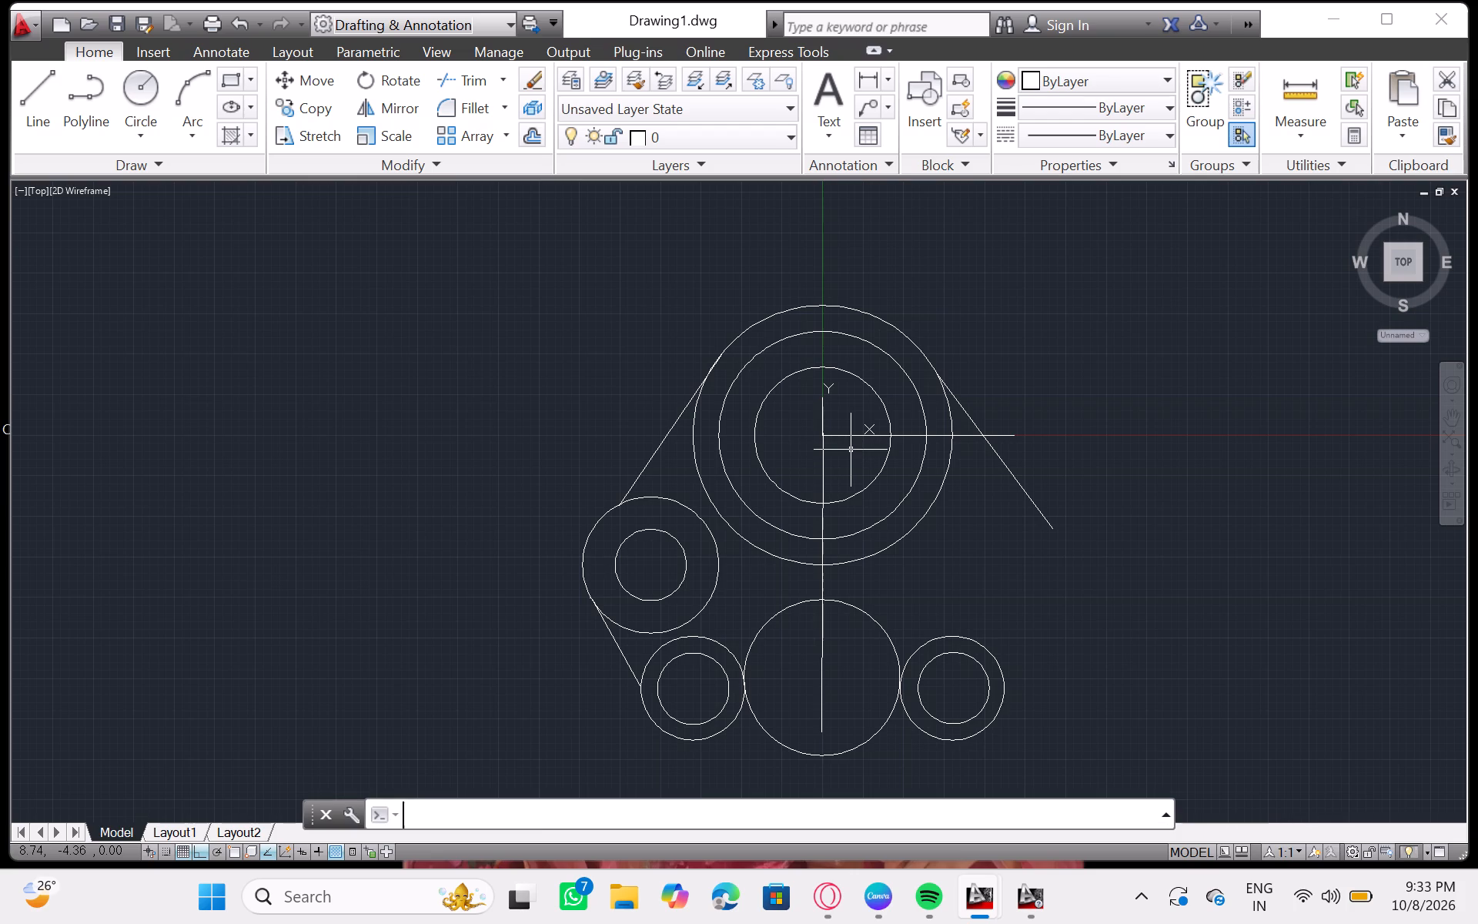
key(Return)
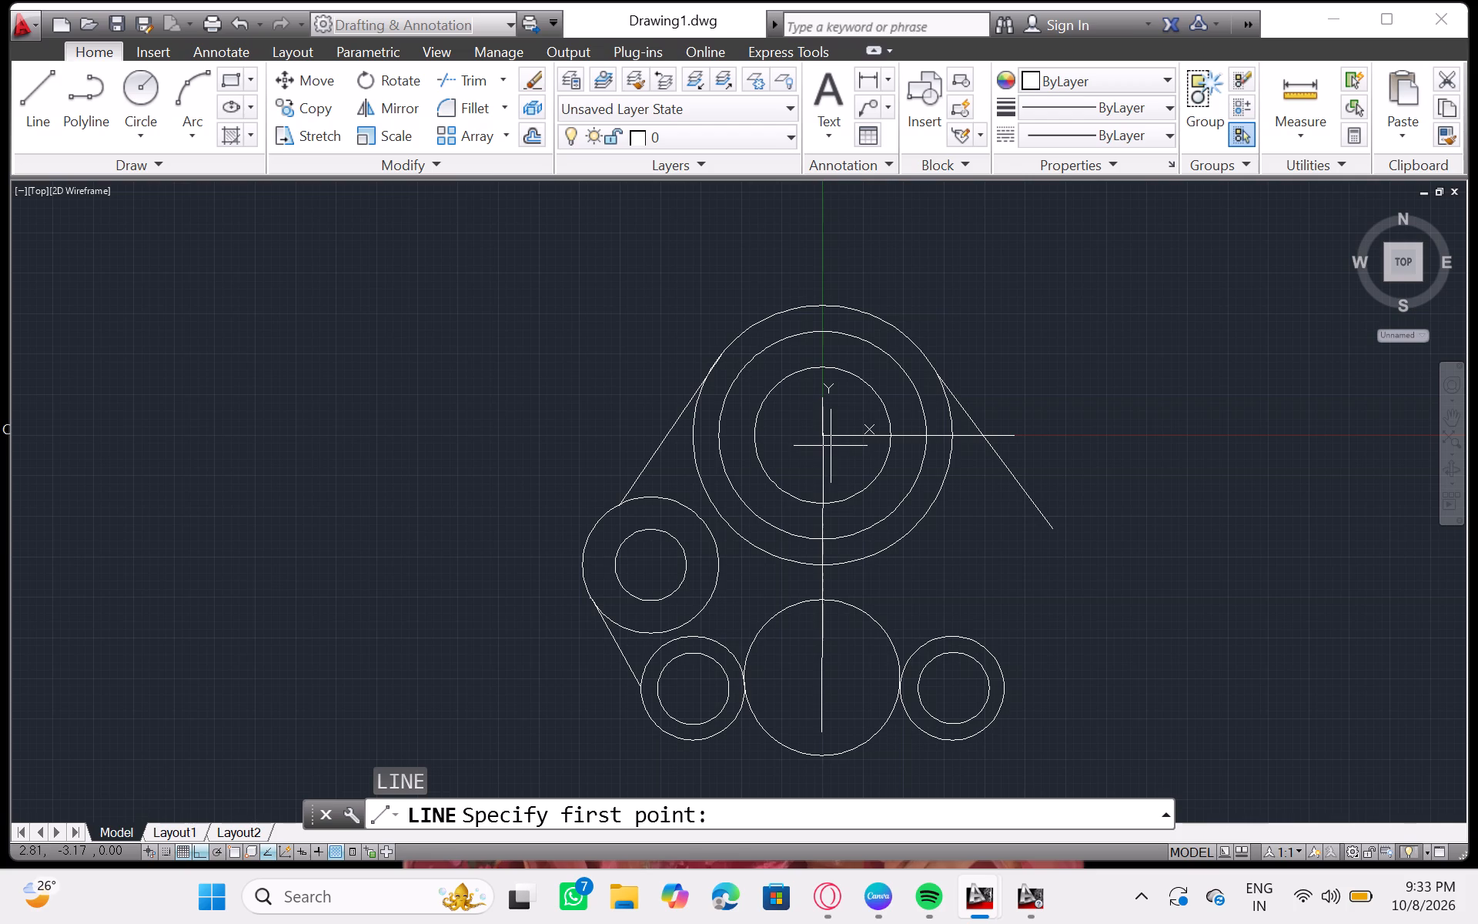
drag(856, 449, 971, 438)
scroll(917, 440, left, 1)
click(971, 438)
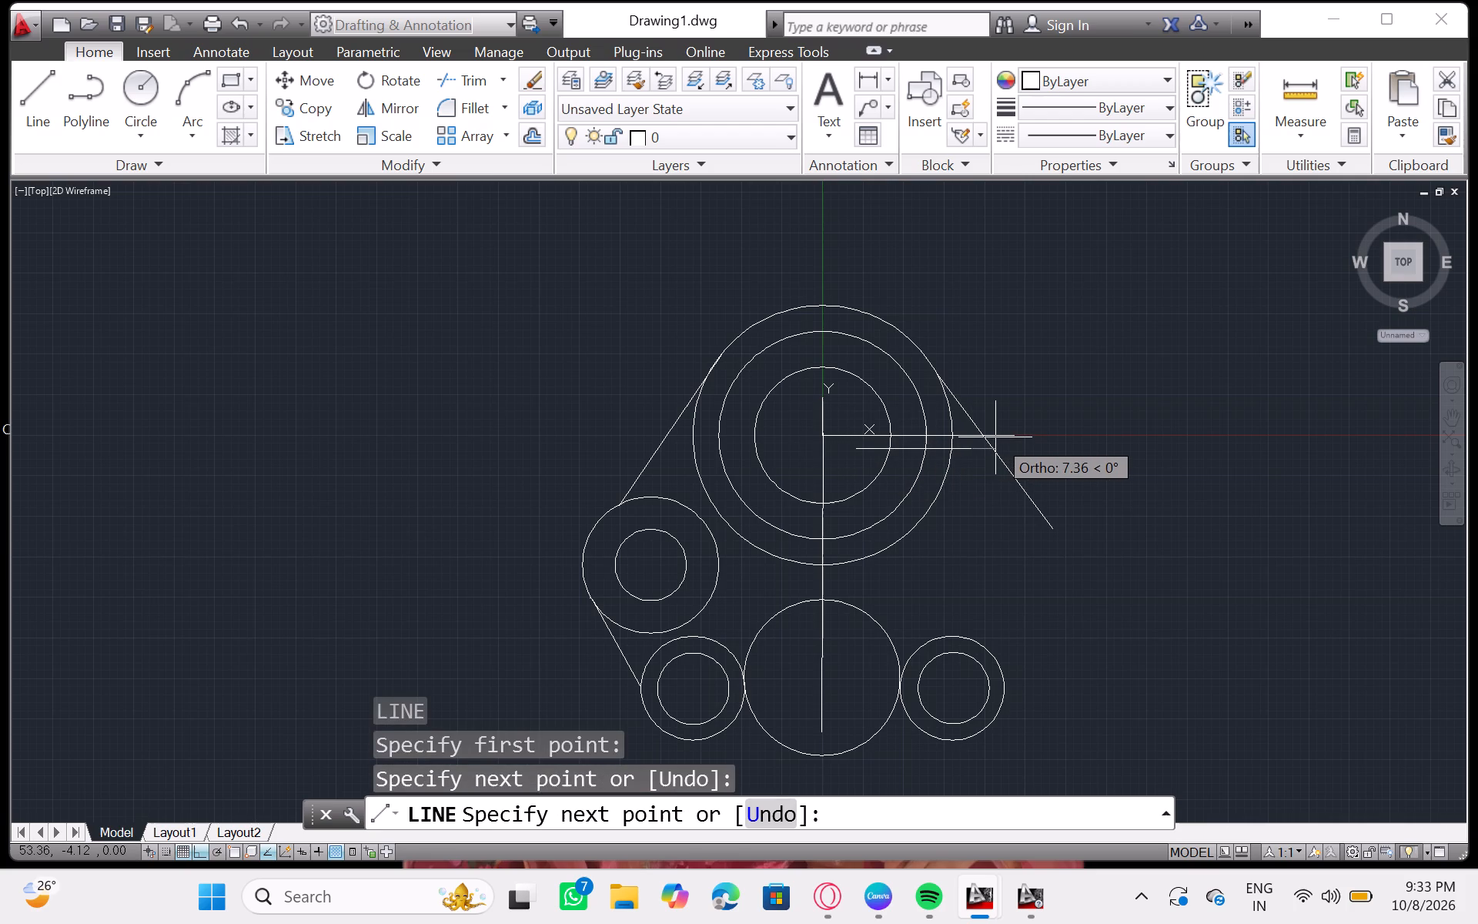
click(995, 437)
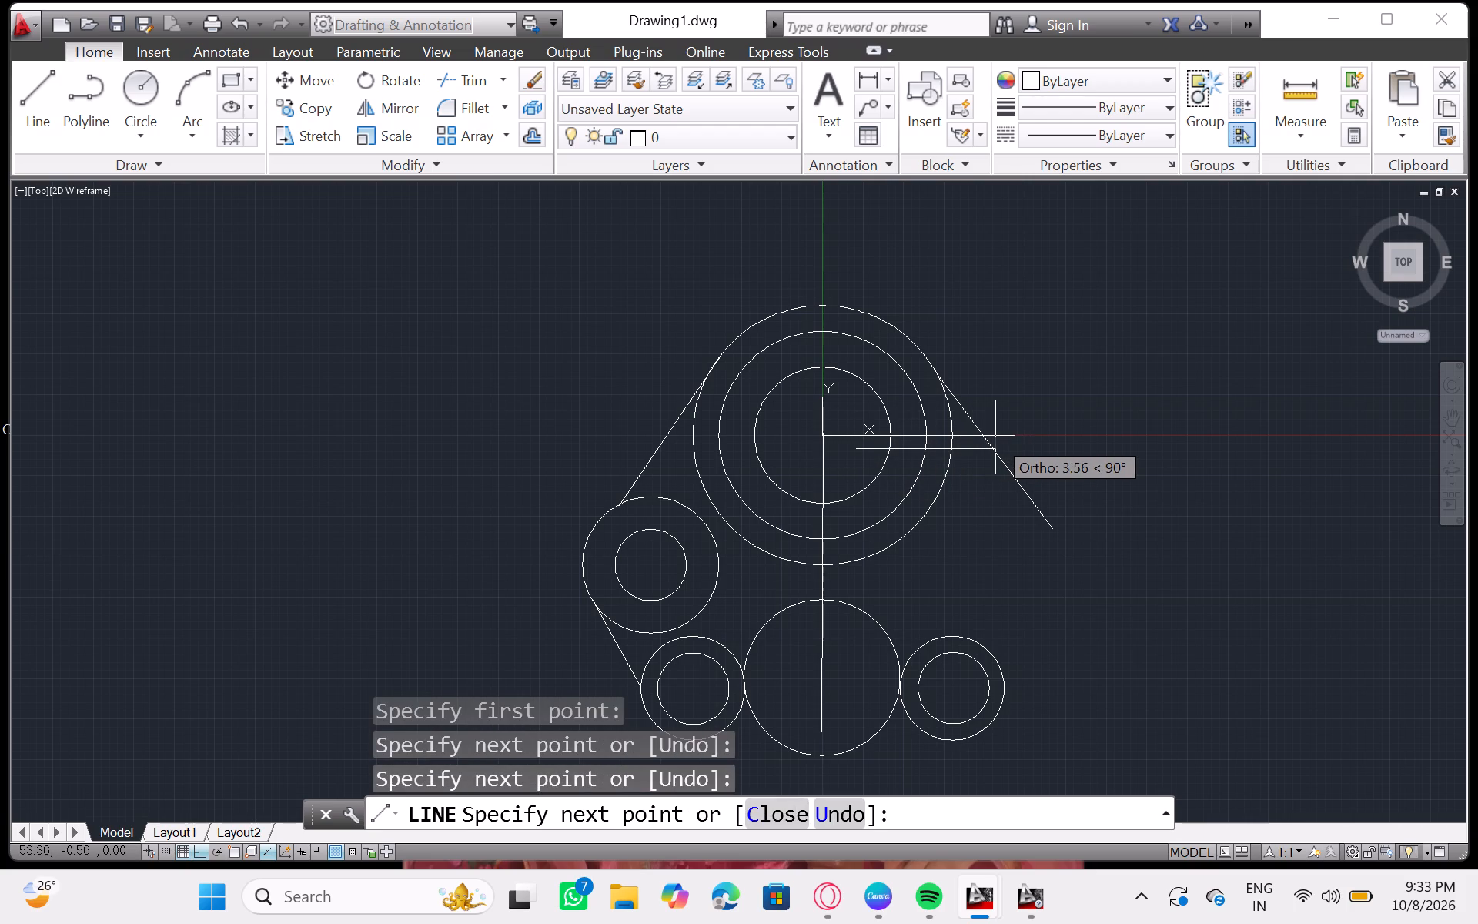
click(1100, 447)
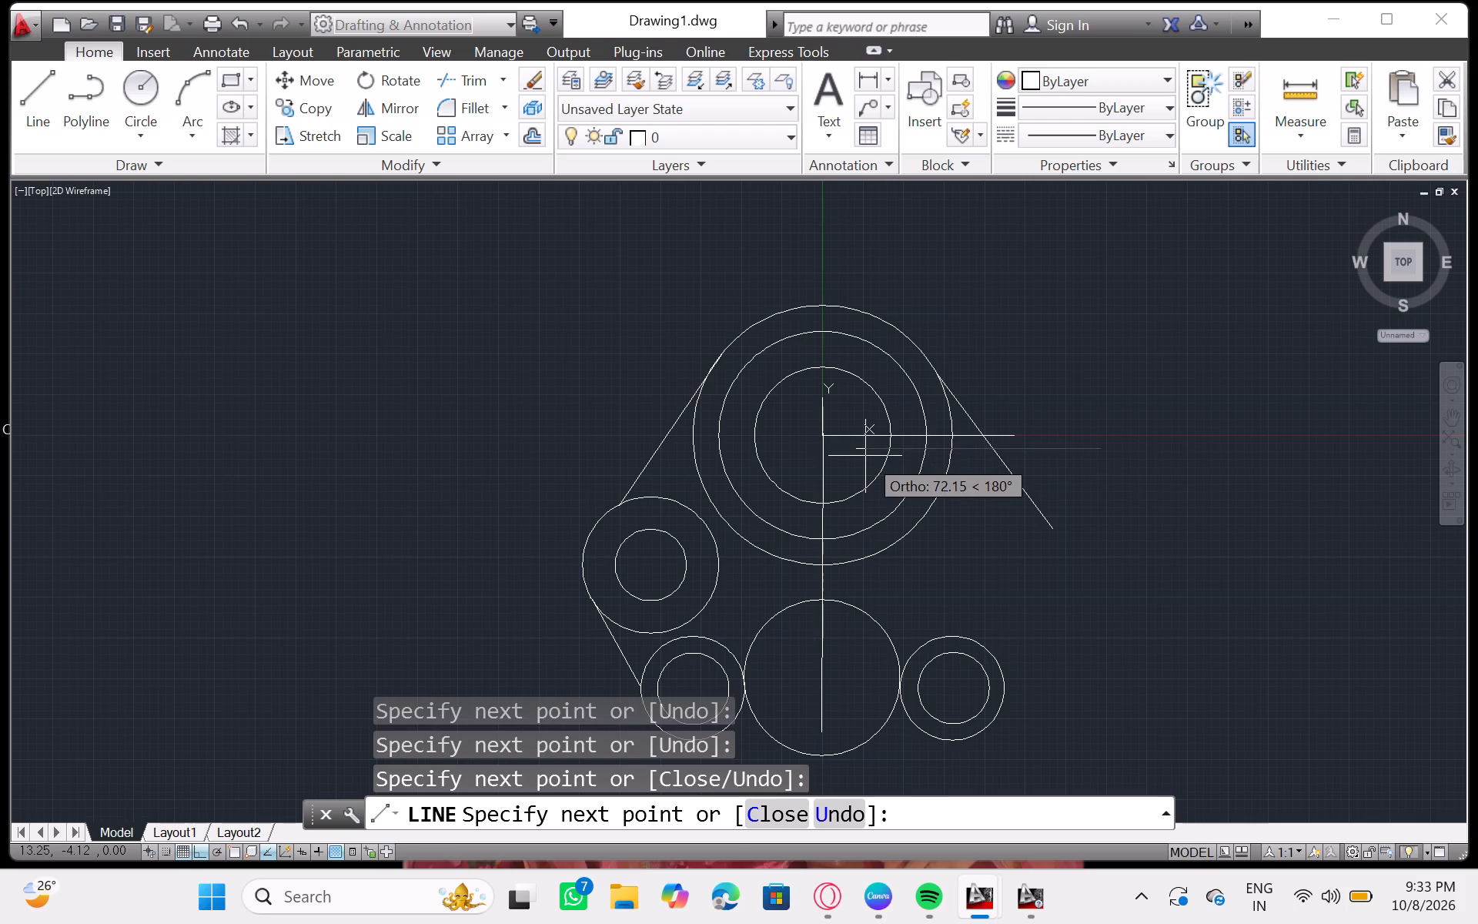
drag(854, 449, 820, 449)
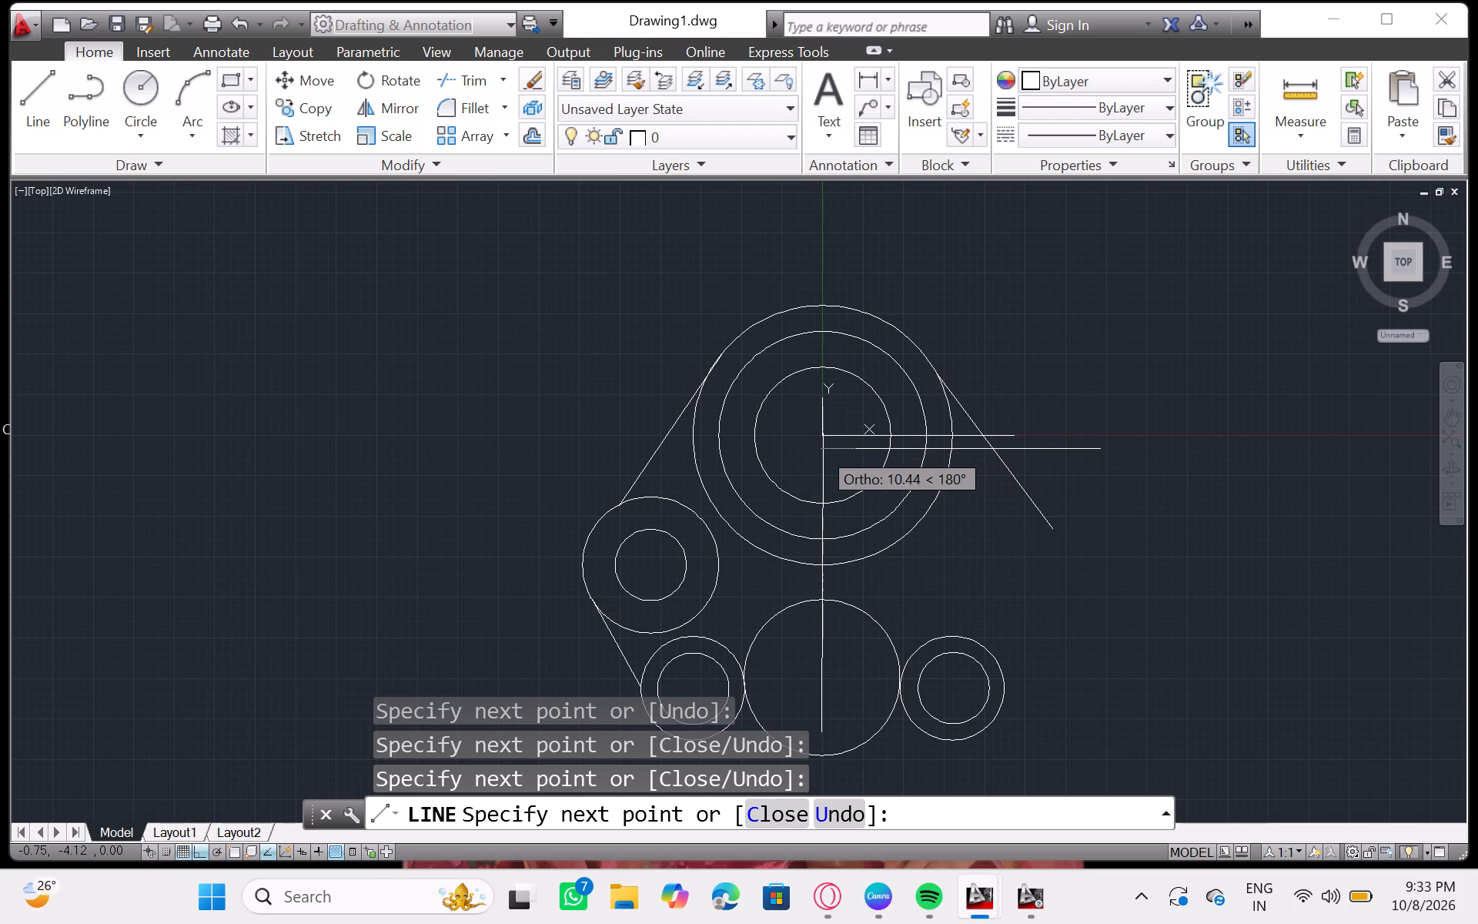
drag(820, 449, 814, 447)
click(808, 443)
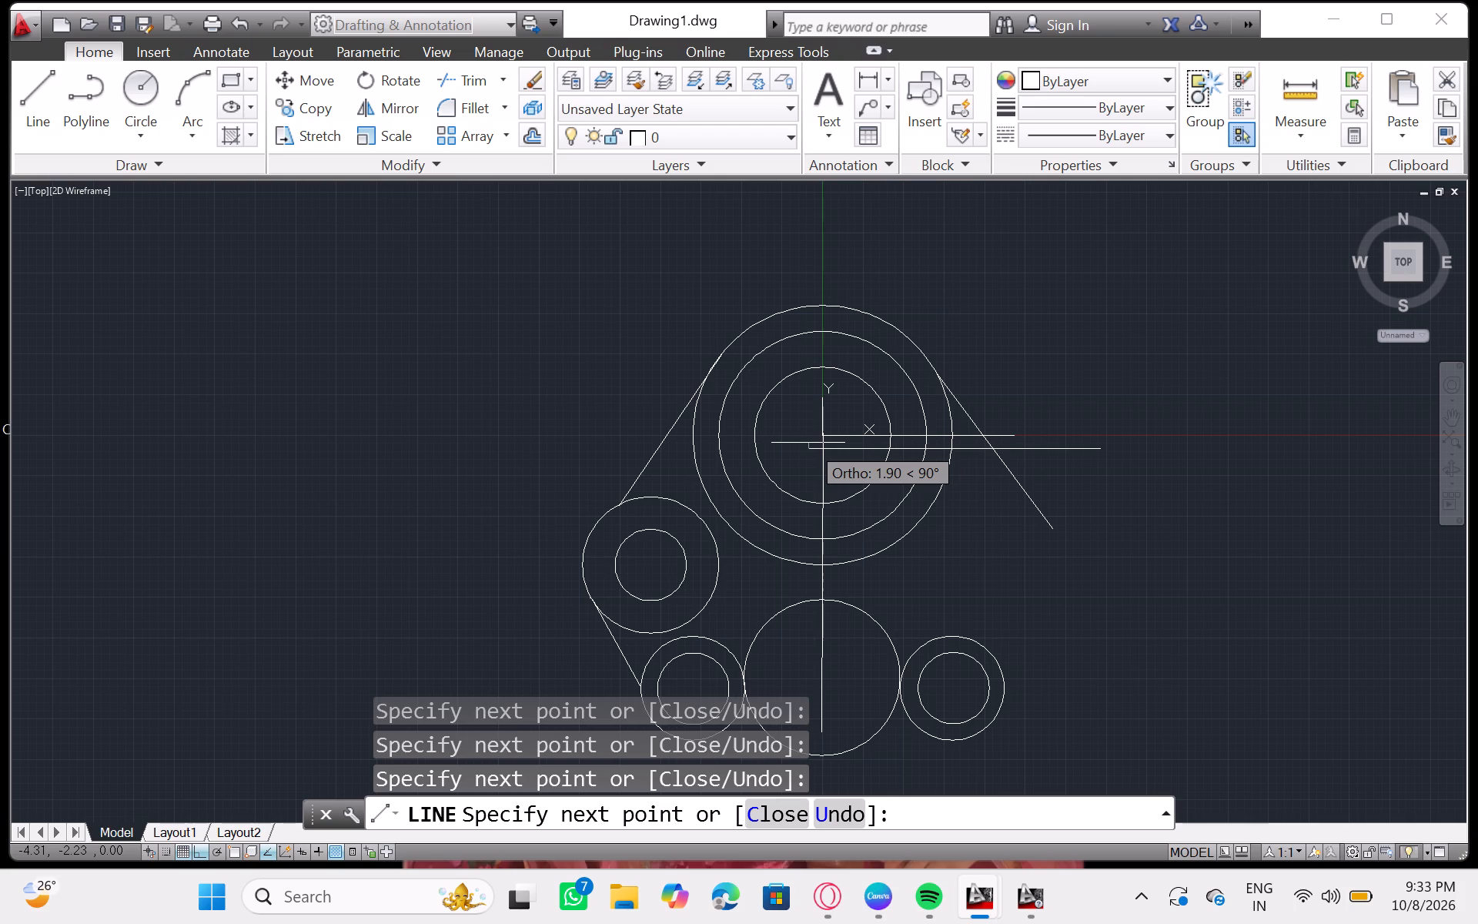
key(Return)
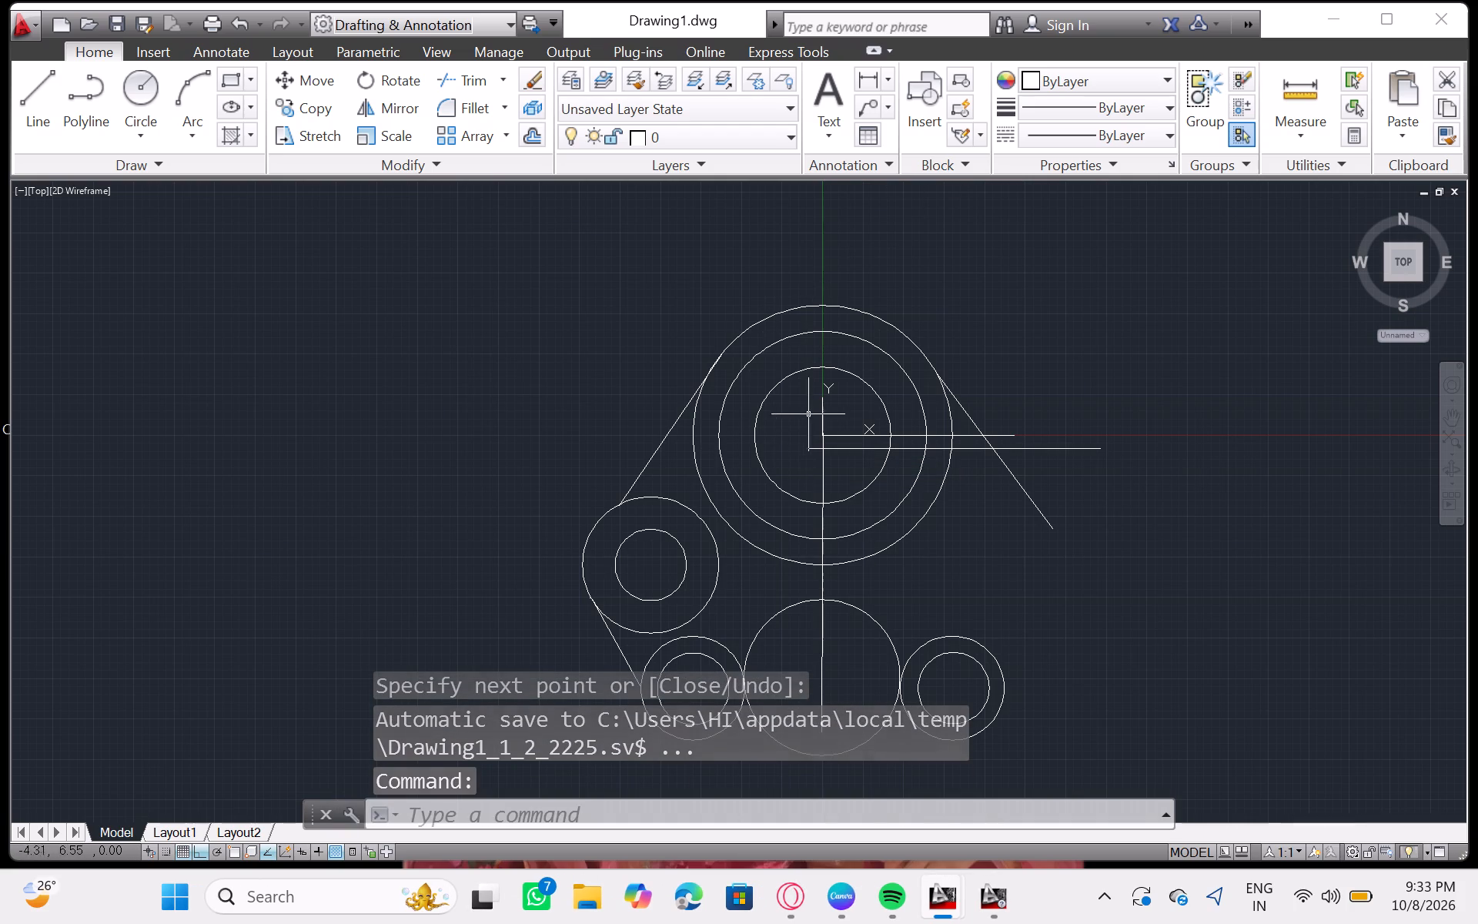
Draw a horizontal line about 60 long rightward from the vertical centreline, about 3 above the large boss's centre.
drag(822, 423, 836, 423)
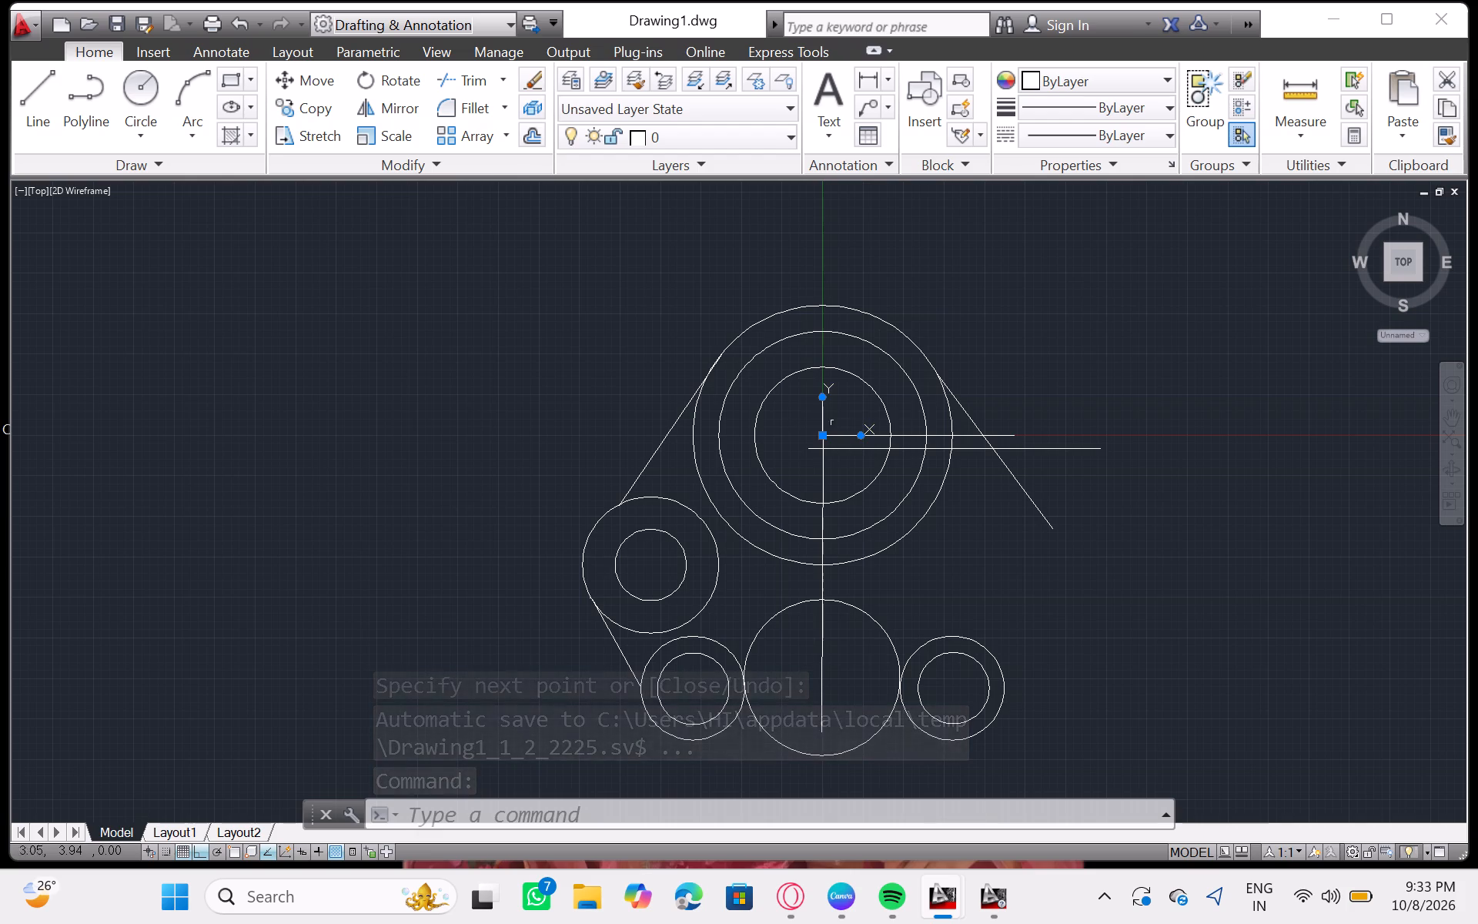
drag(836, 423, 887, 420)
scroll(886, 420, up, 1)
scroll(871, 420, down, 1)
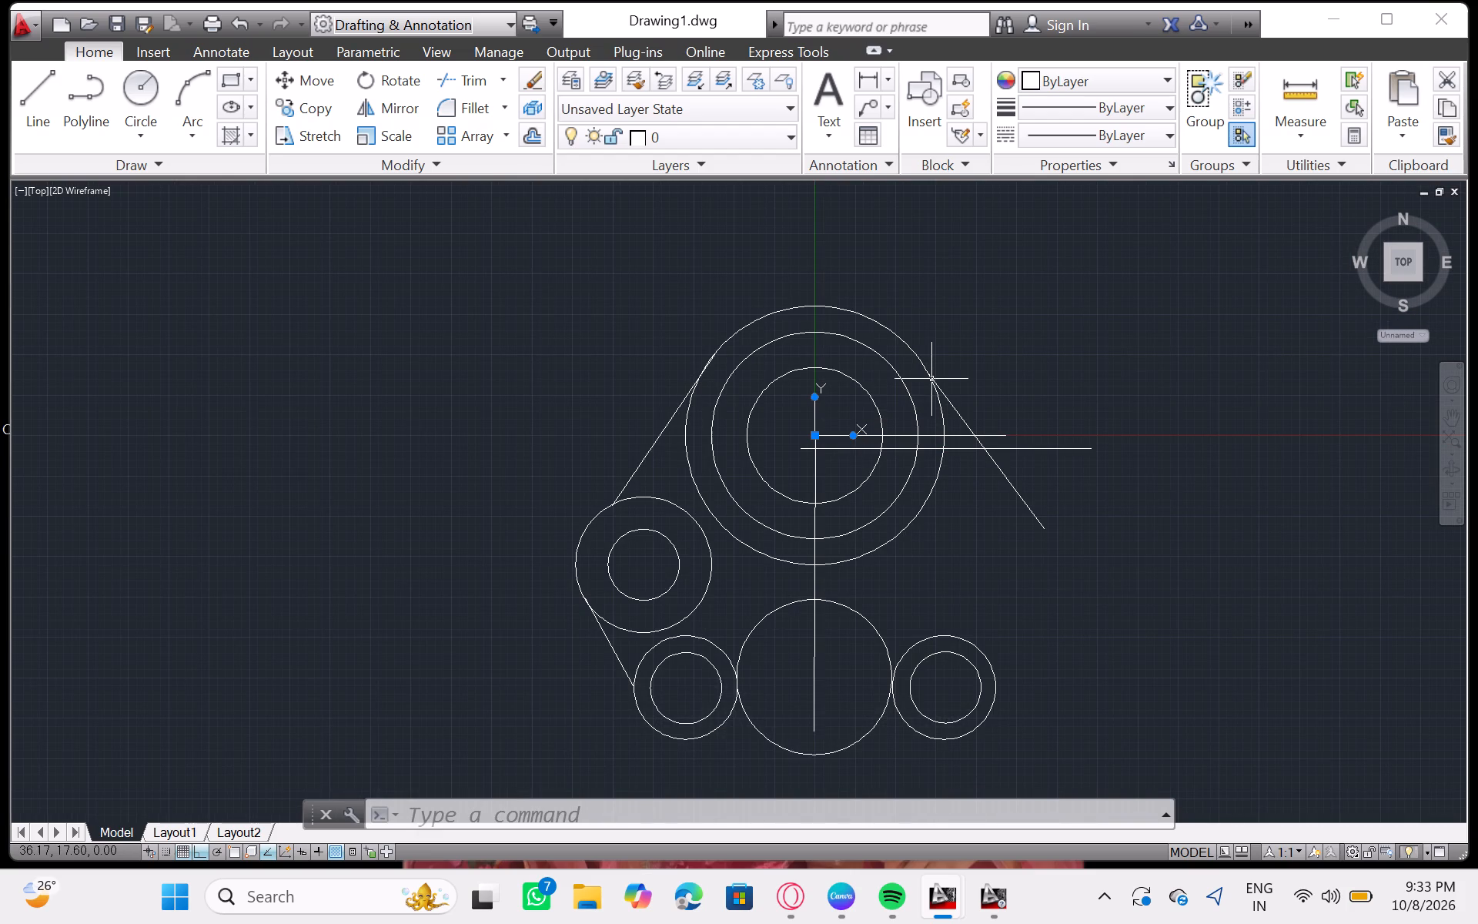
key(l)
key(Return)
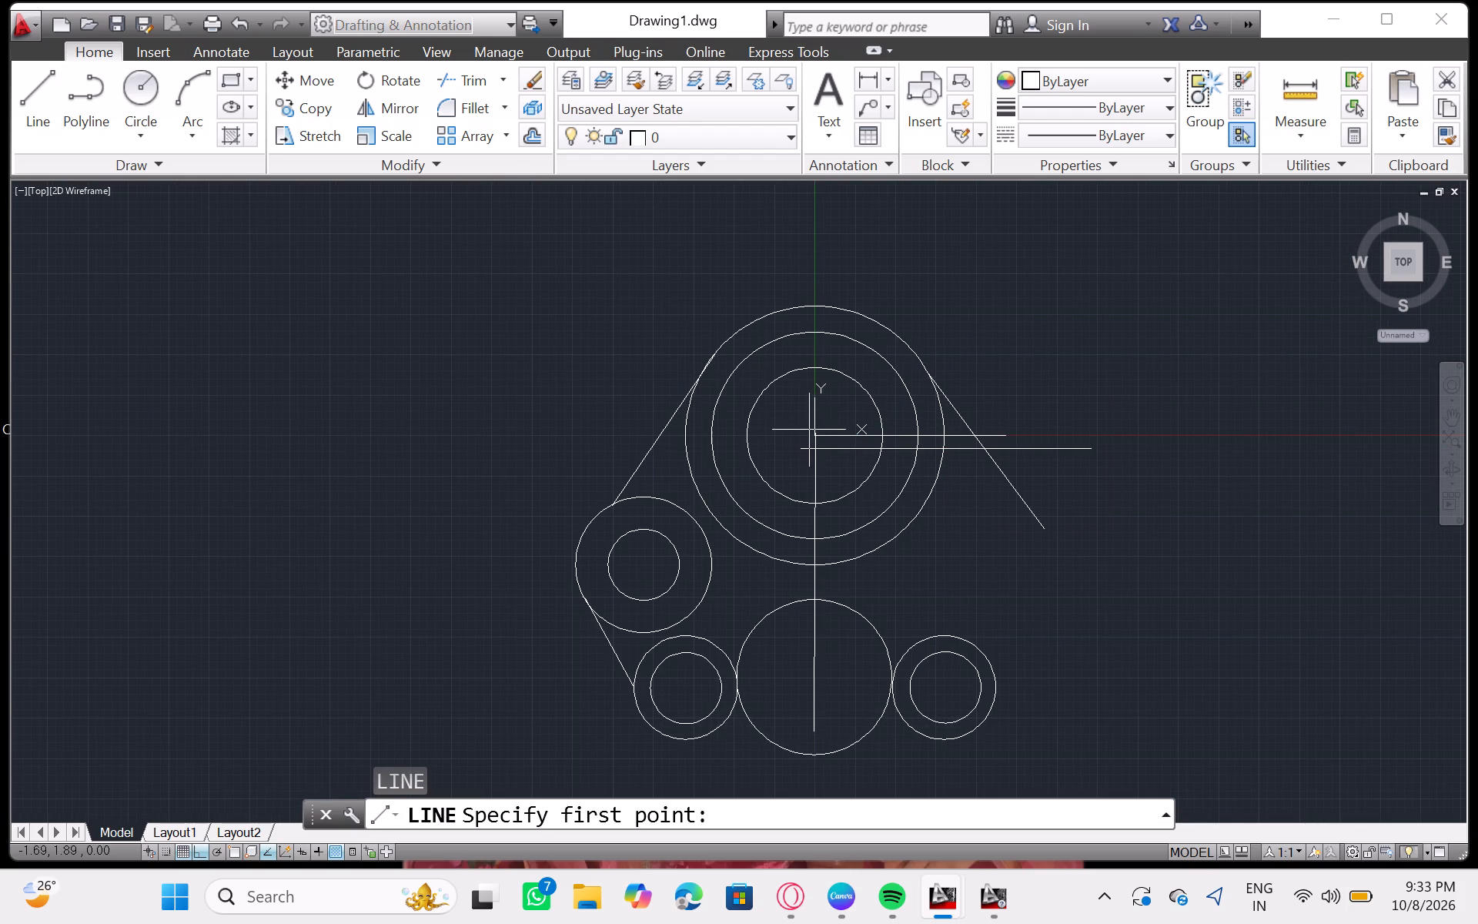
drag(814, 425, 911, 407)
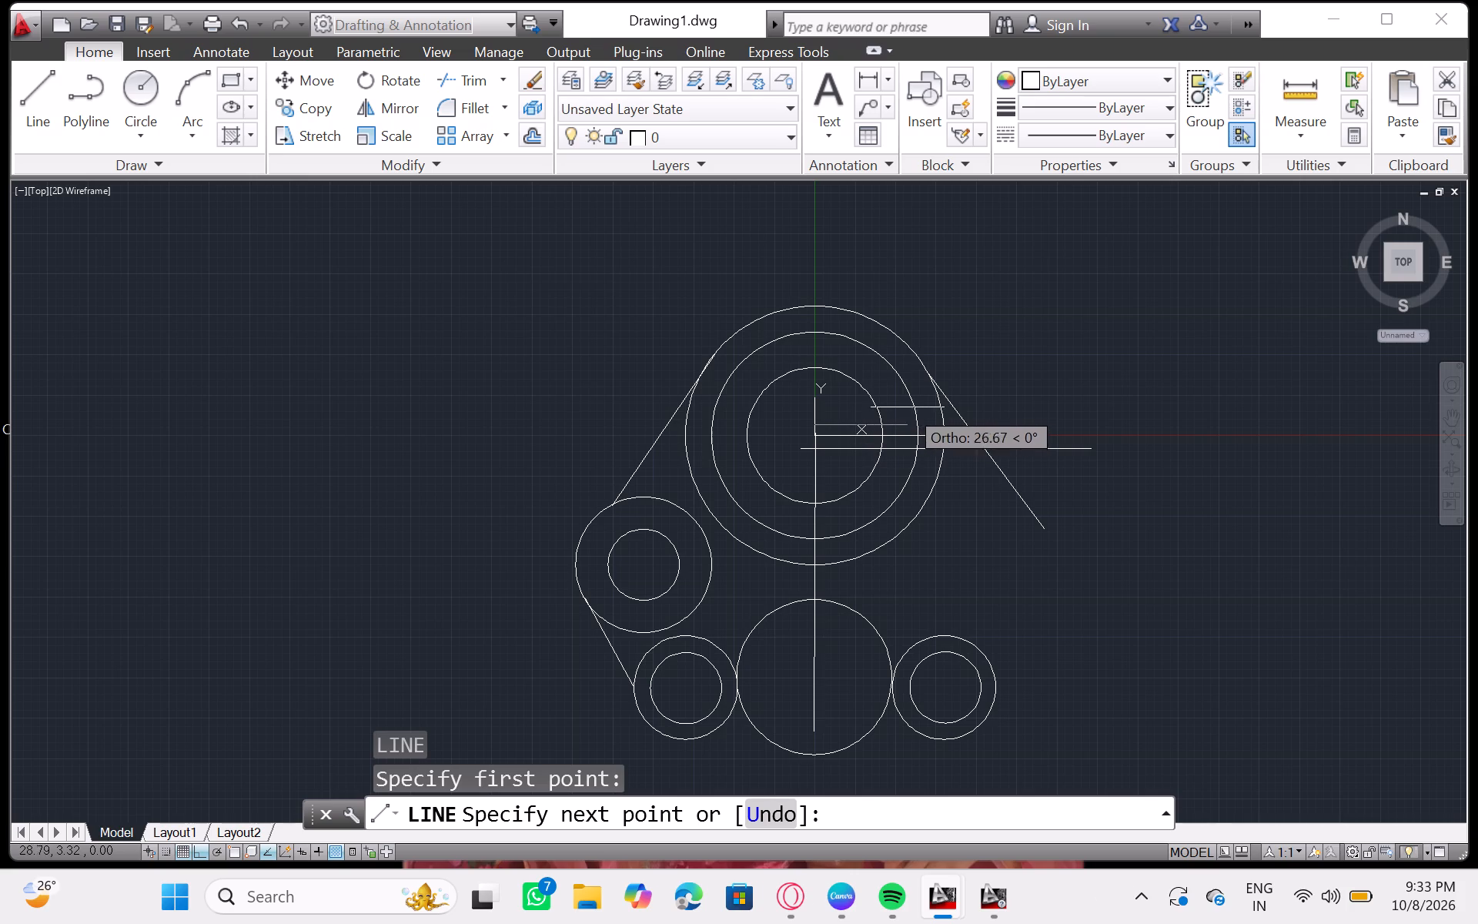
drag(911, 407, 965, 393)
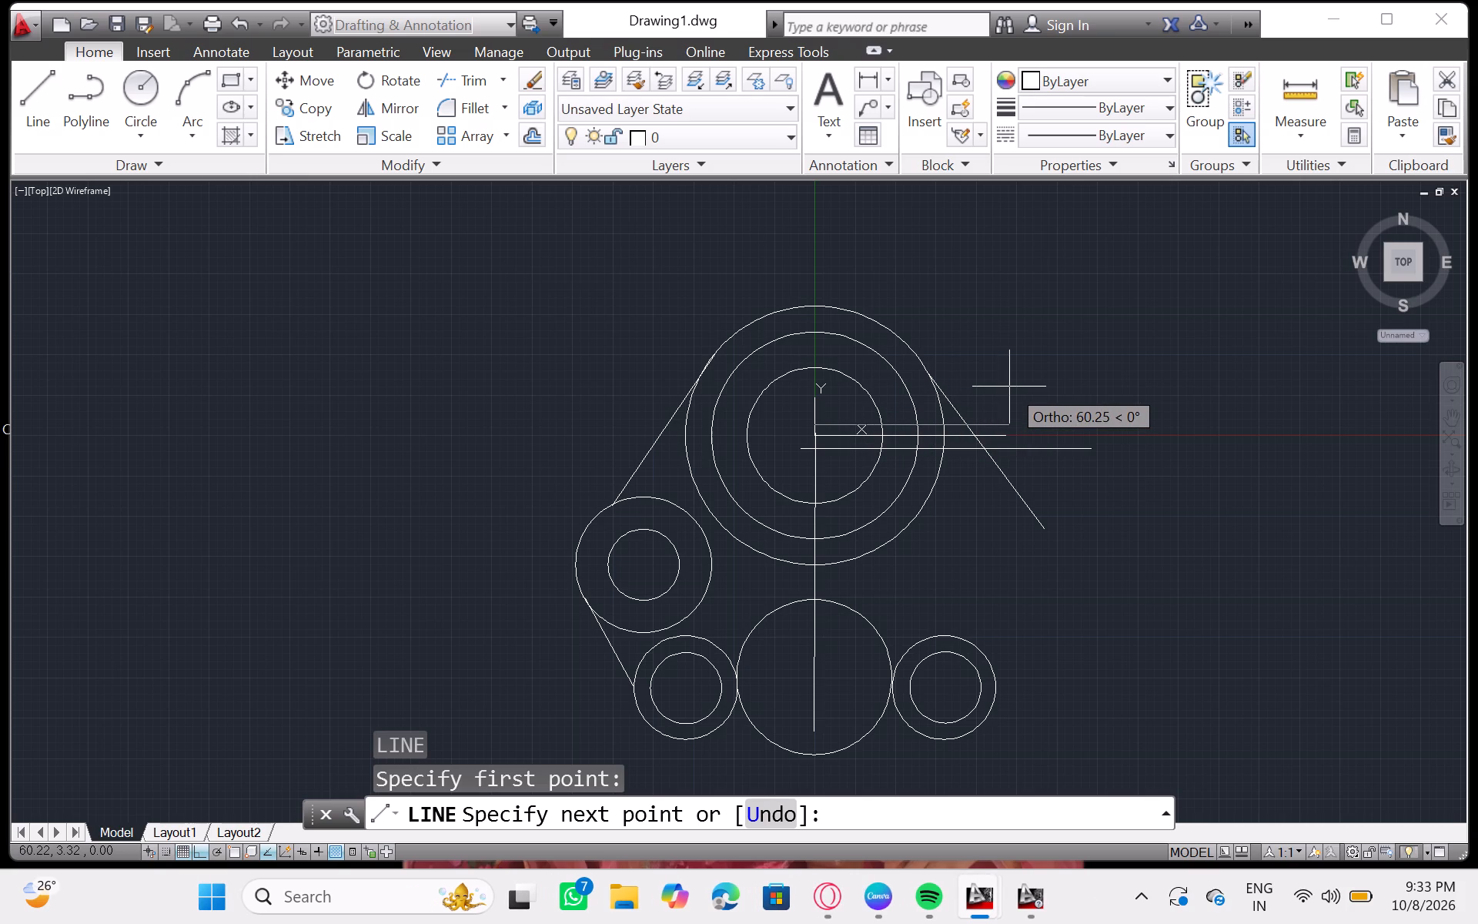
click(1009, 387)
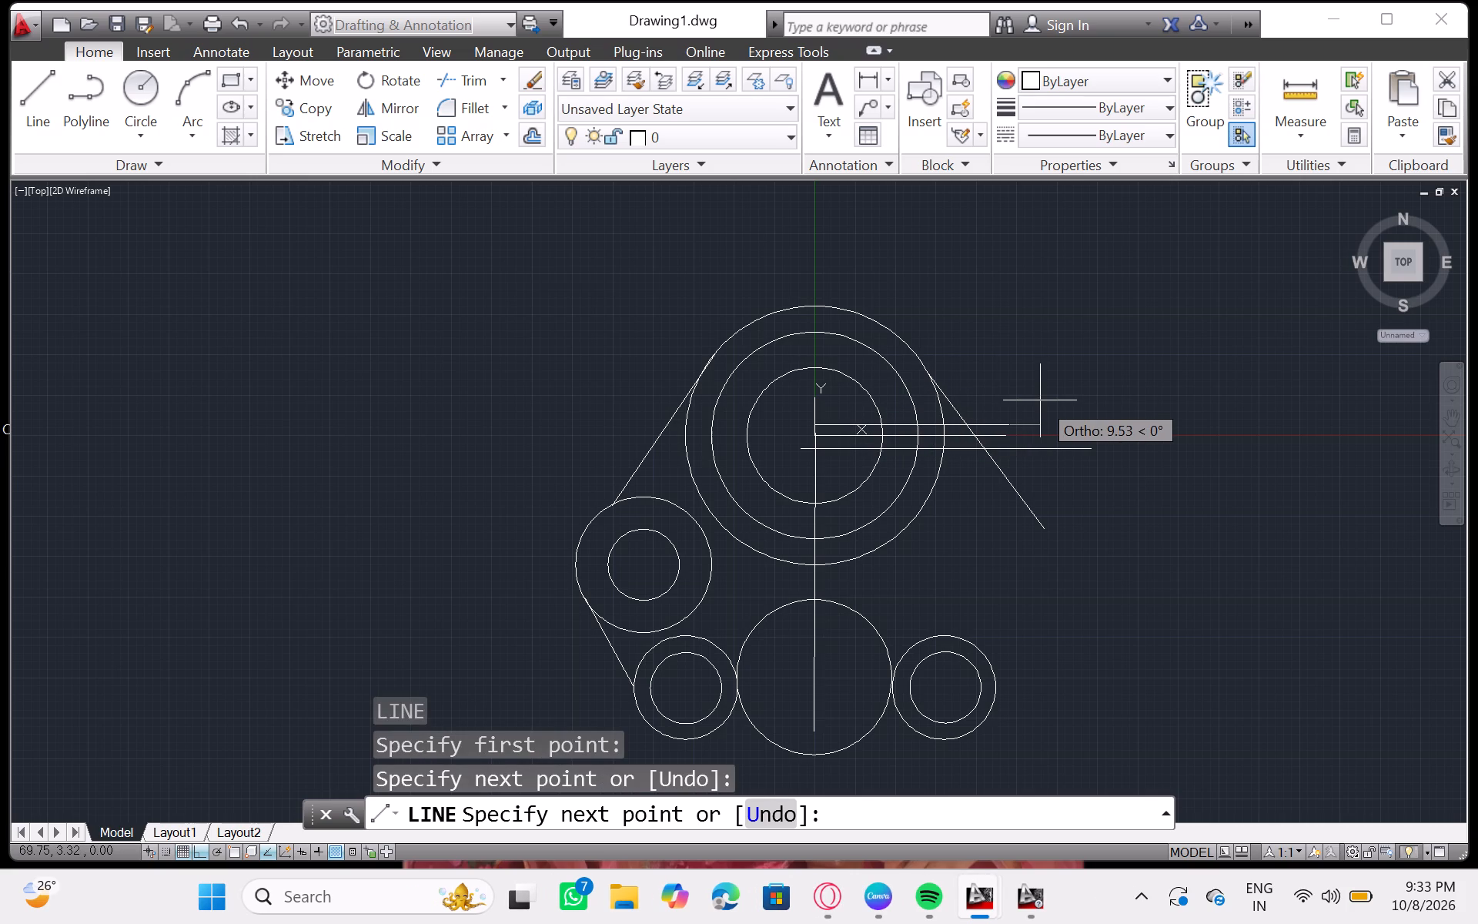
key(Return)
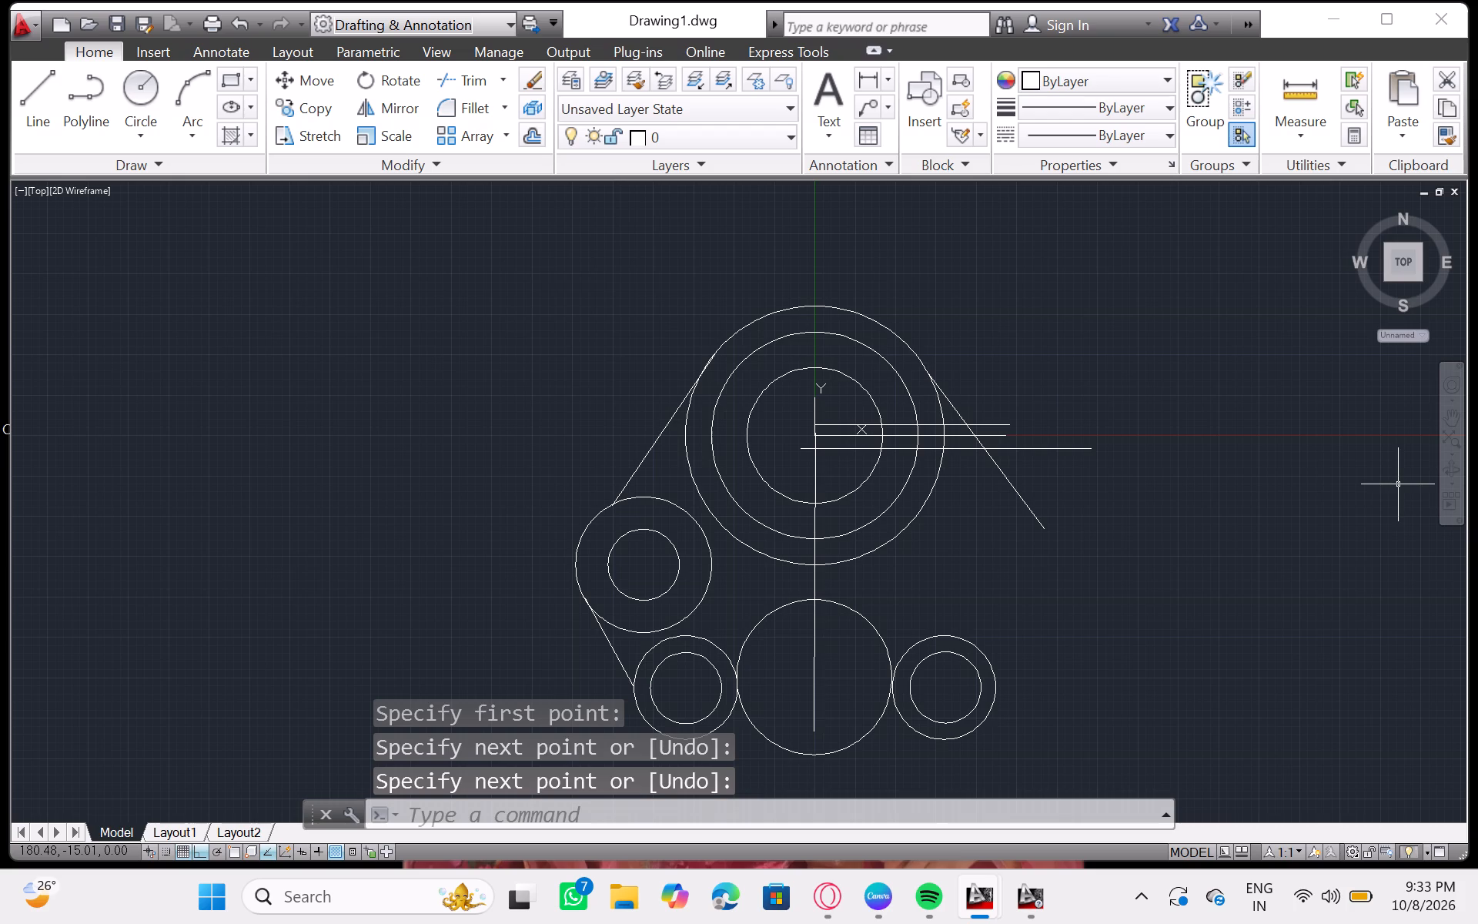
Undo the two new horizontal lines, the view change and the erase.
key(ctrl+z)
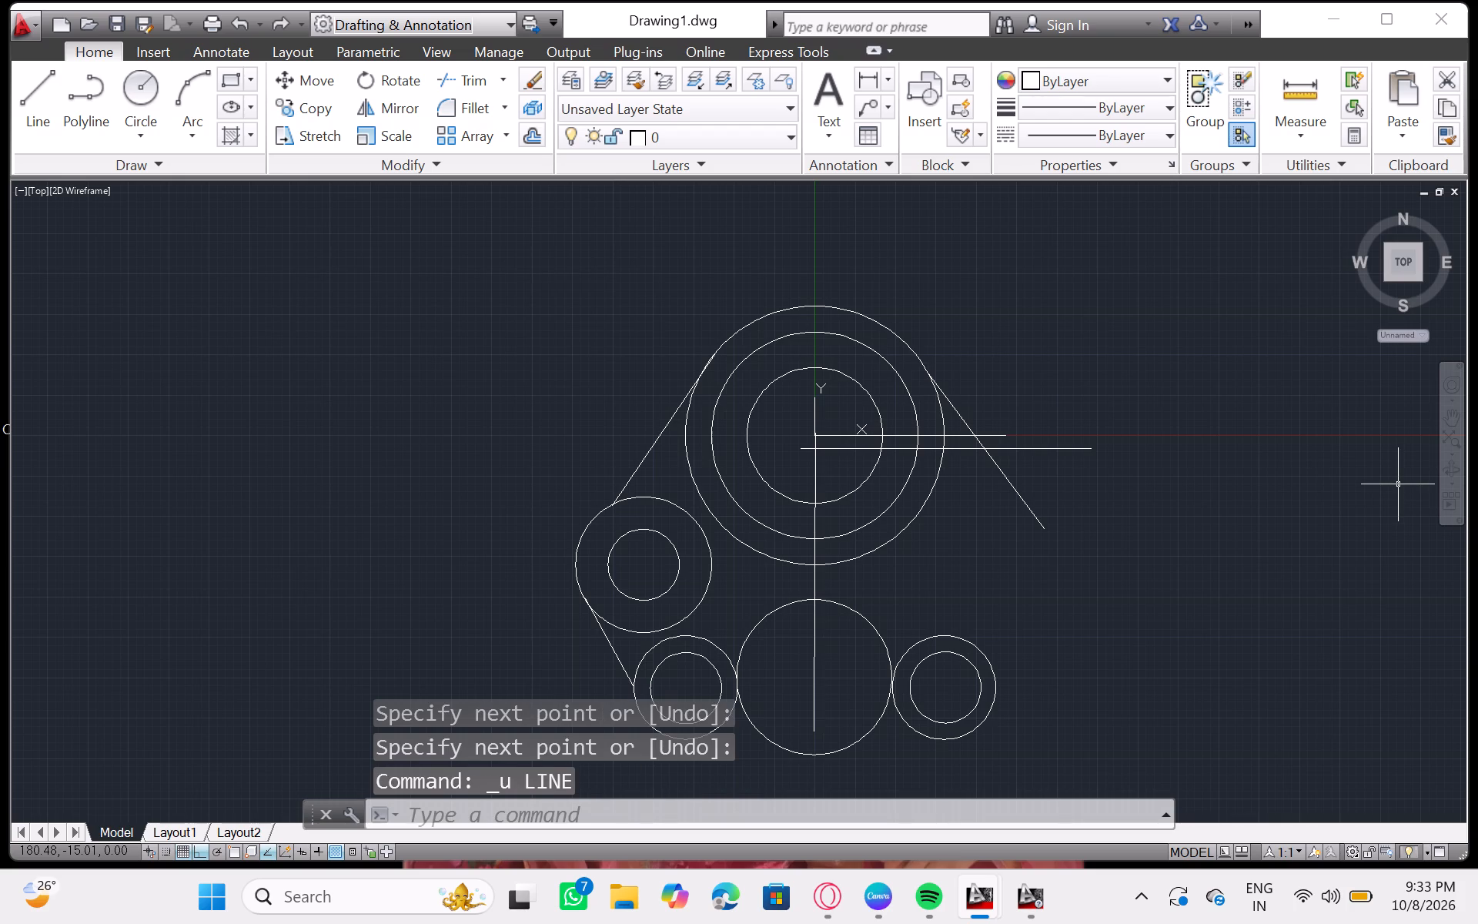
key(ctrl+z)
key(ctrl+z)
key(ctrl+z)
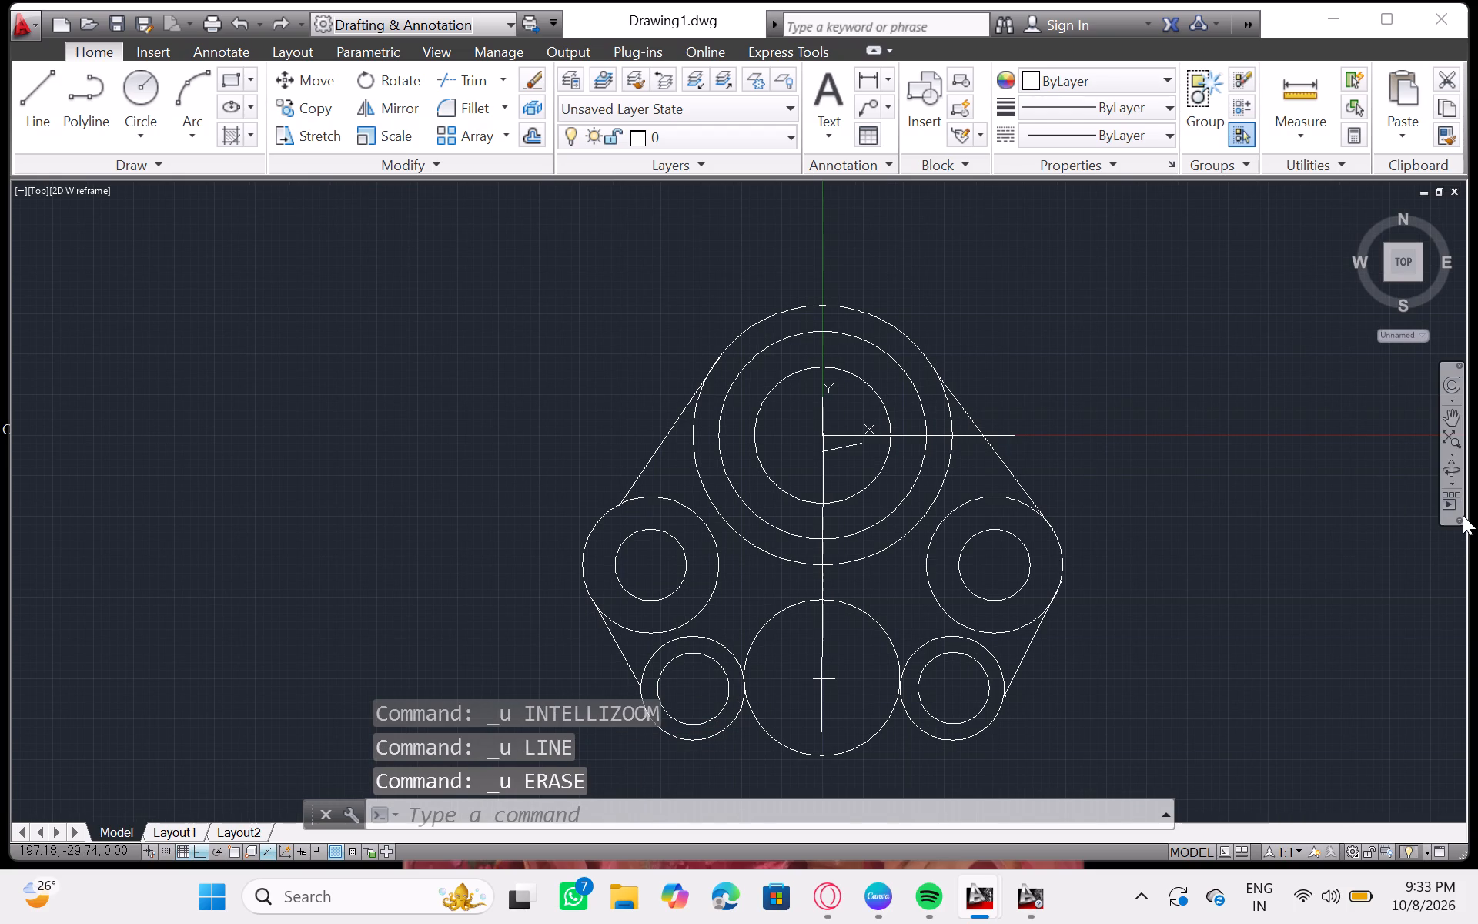
Delete the short slanted line just below the large boss's centre.
click(834, 450)
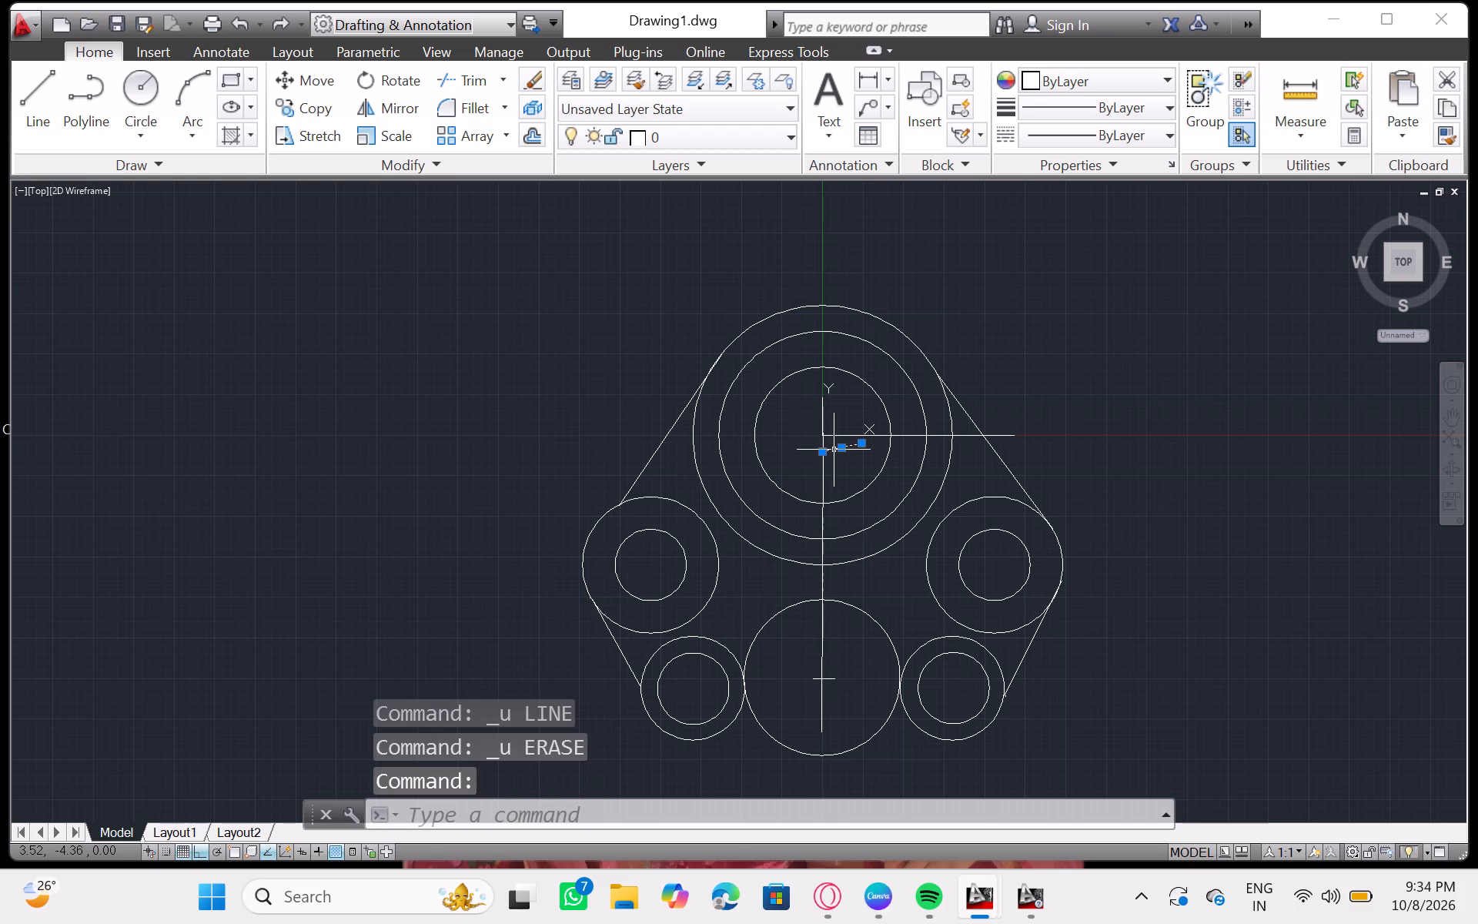
key(Delete)
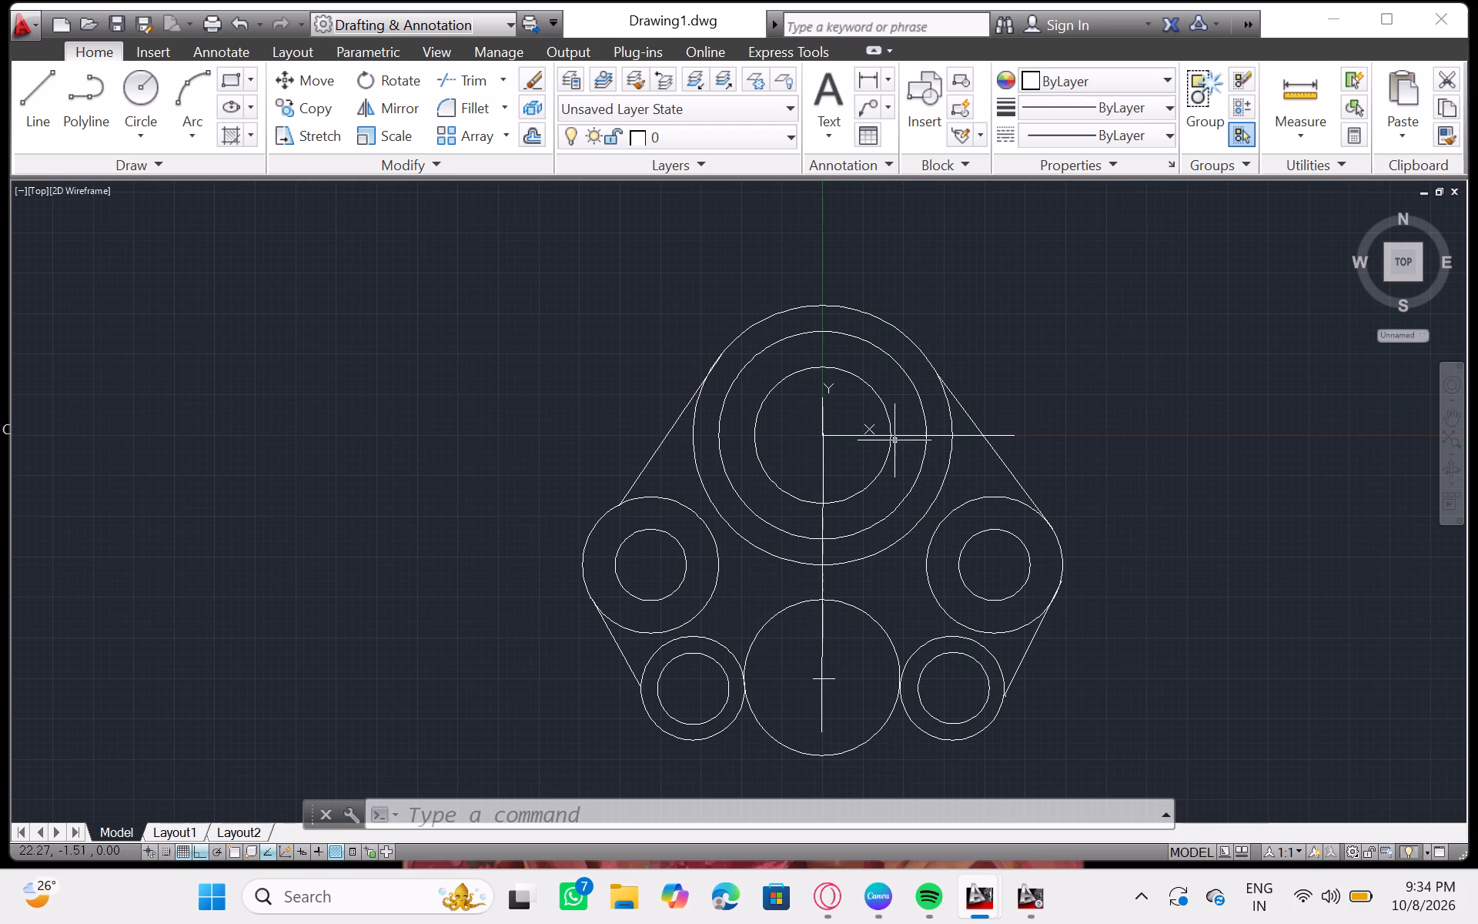
Draw a horizontal line about 39 long from the vertical centreline to the large boss's outer circle, about 5 below its centre.
key(l)
key(Return)
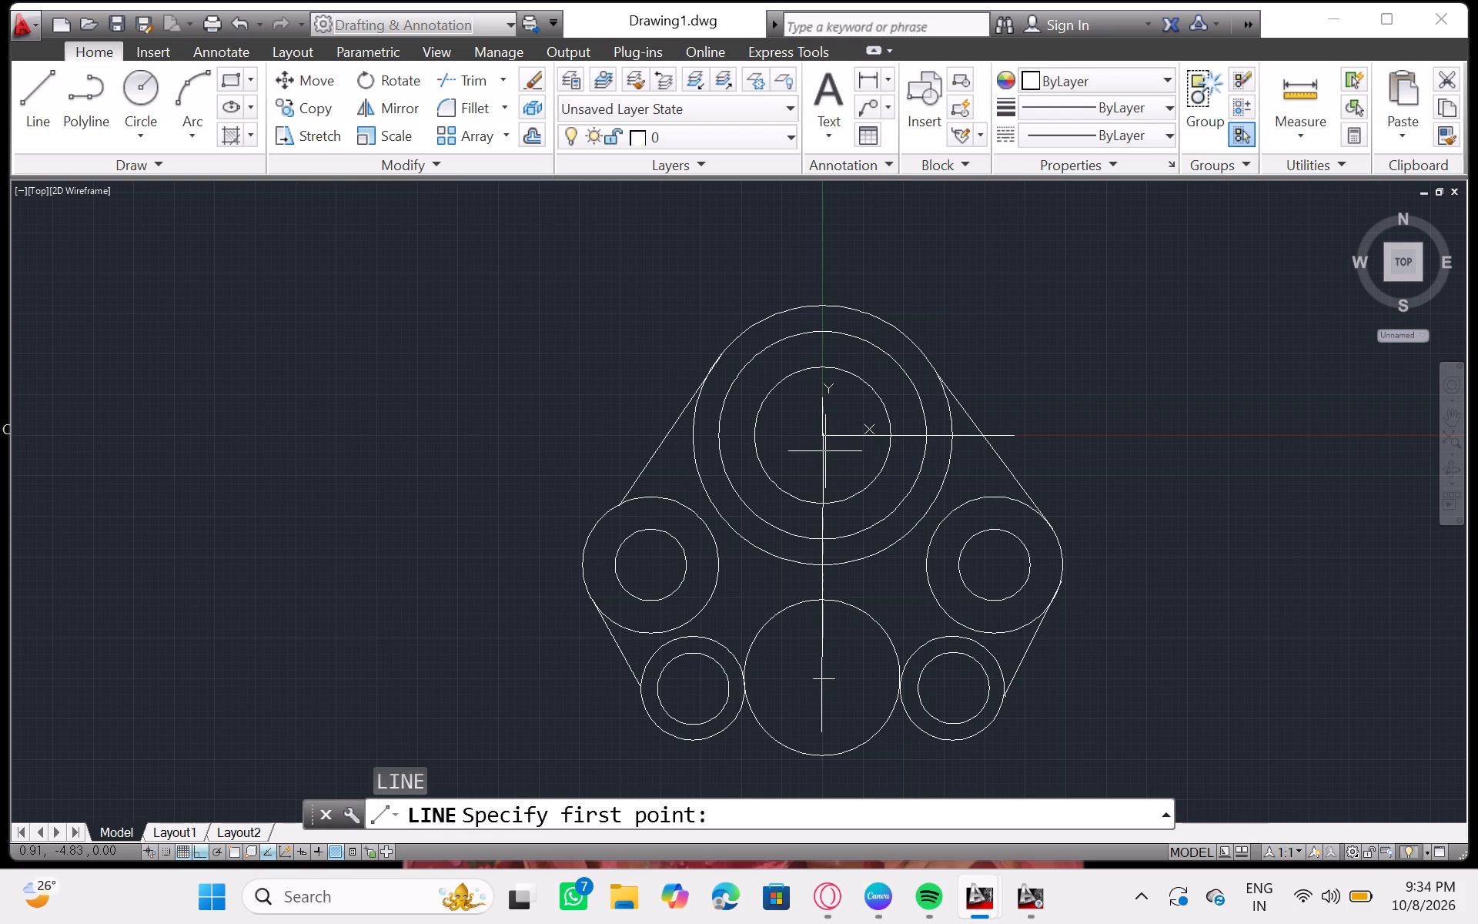
drag(824, 451, 895, 444)
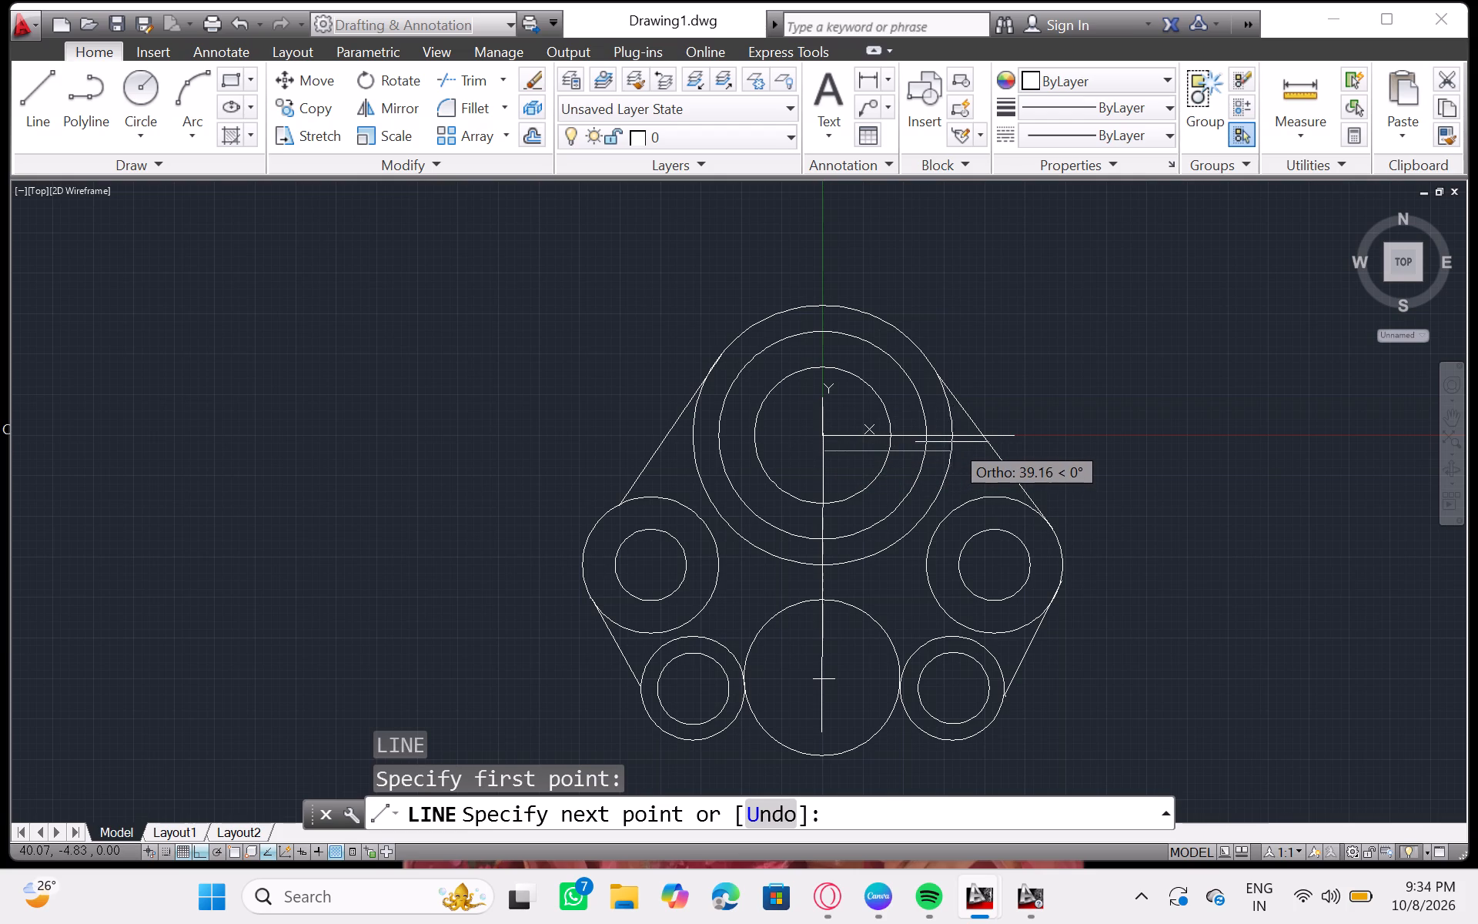
click(952, 442)
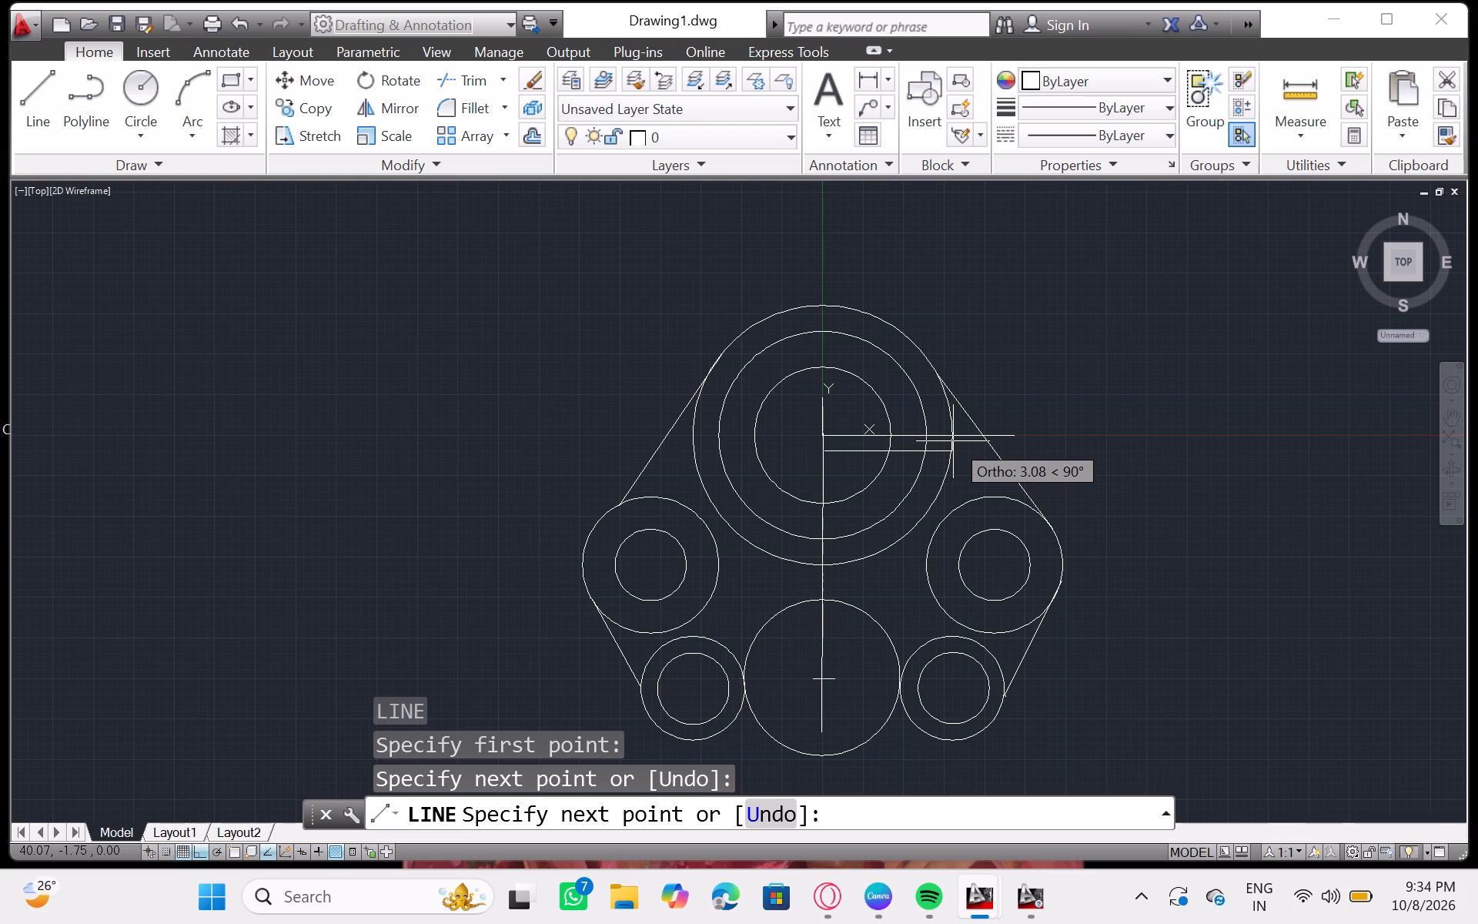
key(Return)
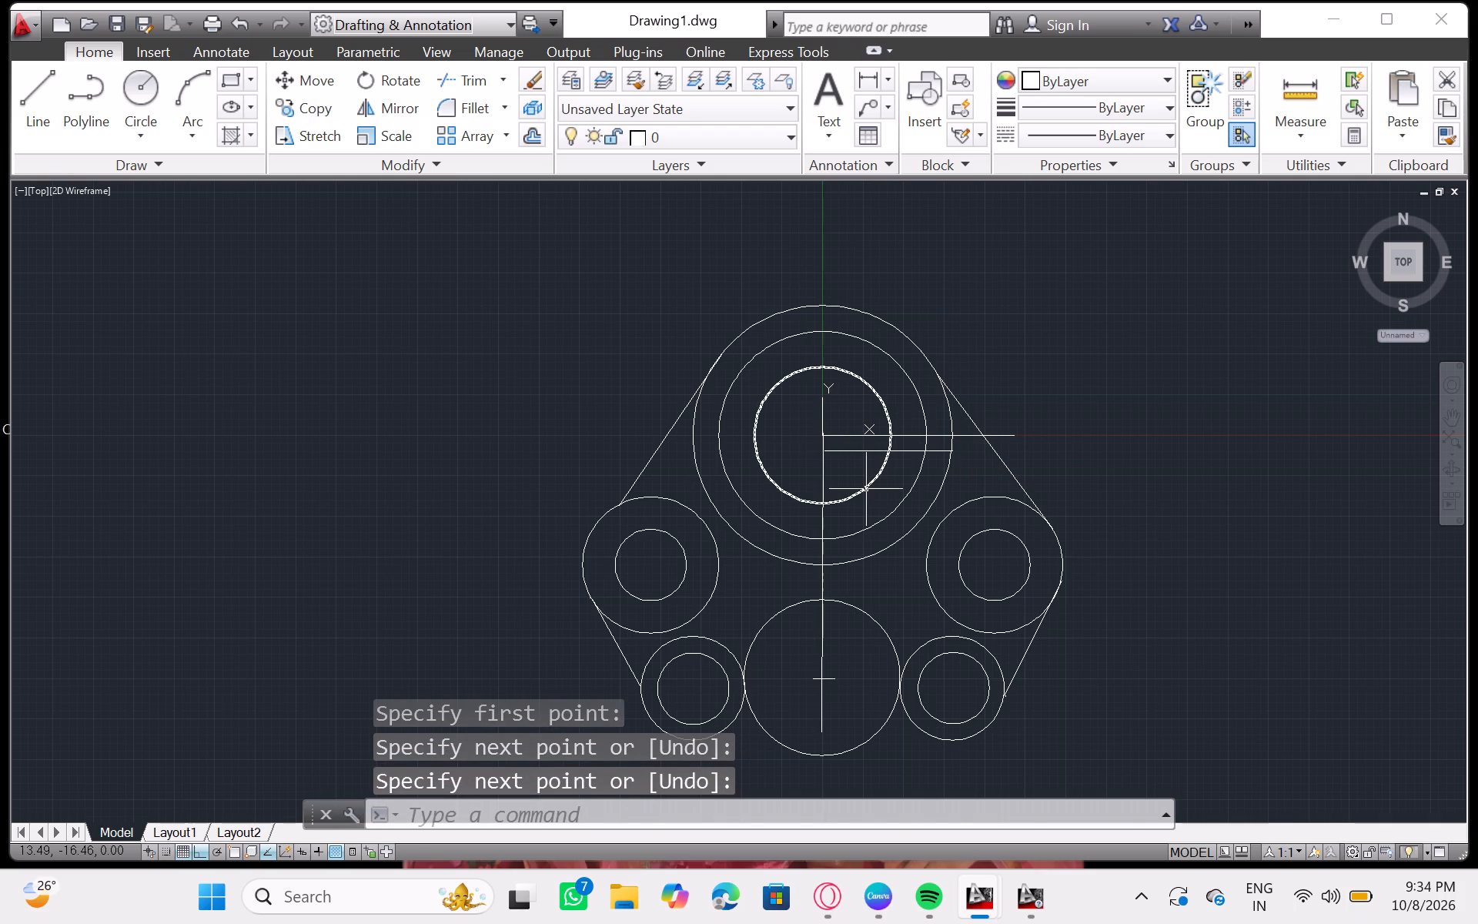
Draw a horizontal line about 40 long from the vertical centreline to the large boss's outer circle, about 5 above its centre.
key(l)
key(Return)
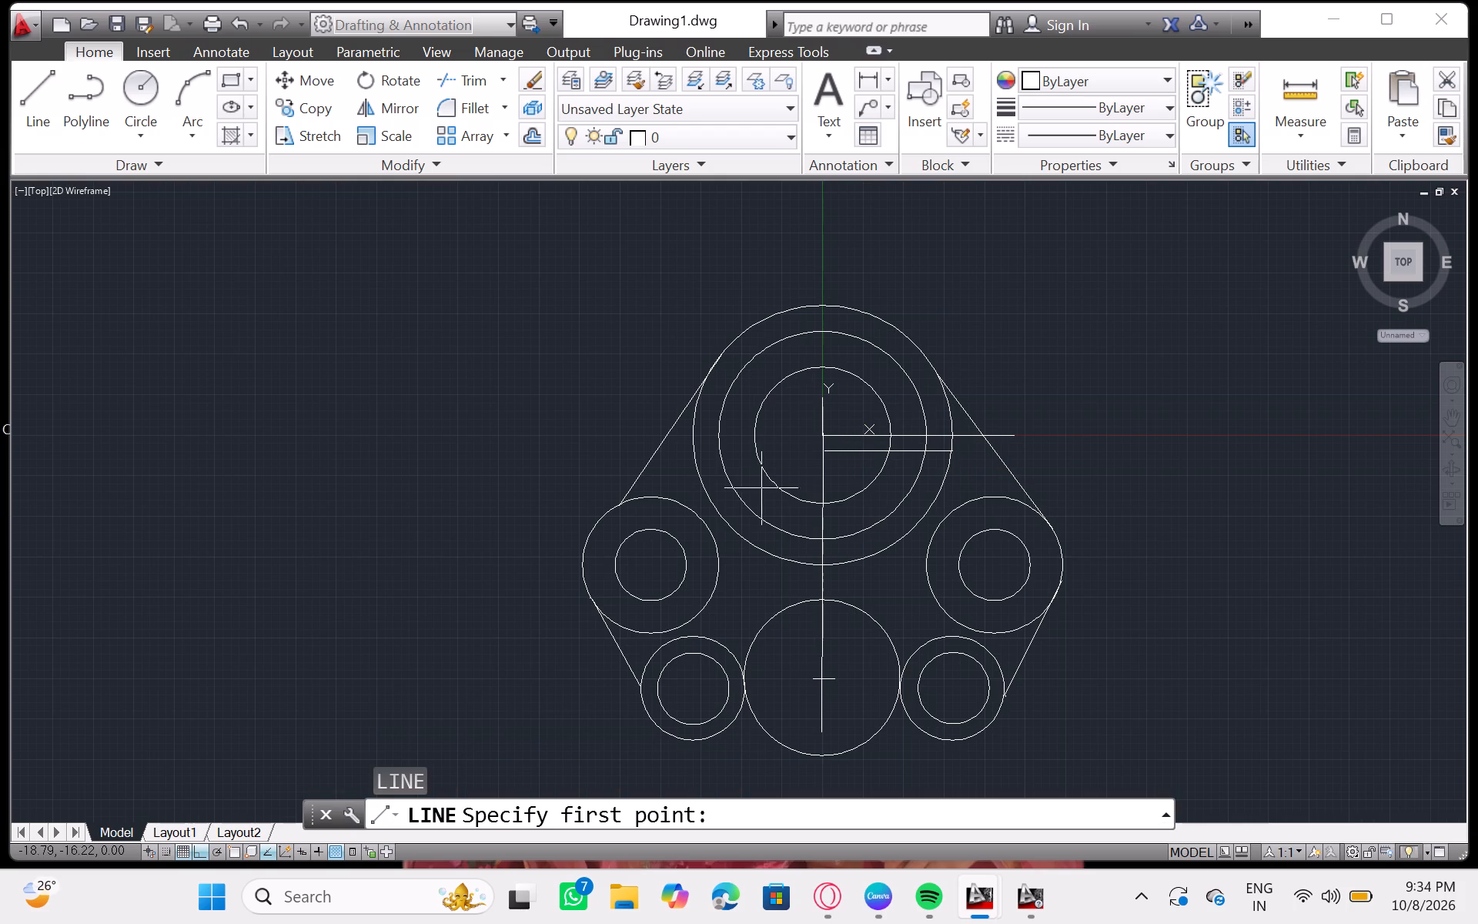
drag(824, 418, 857, 413)
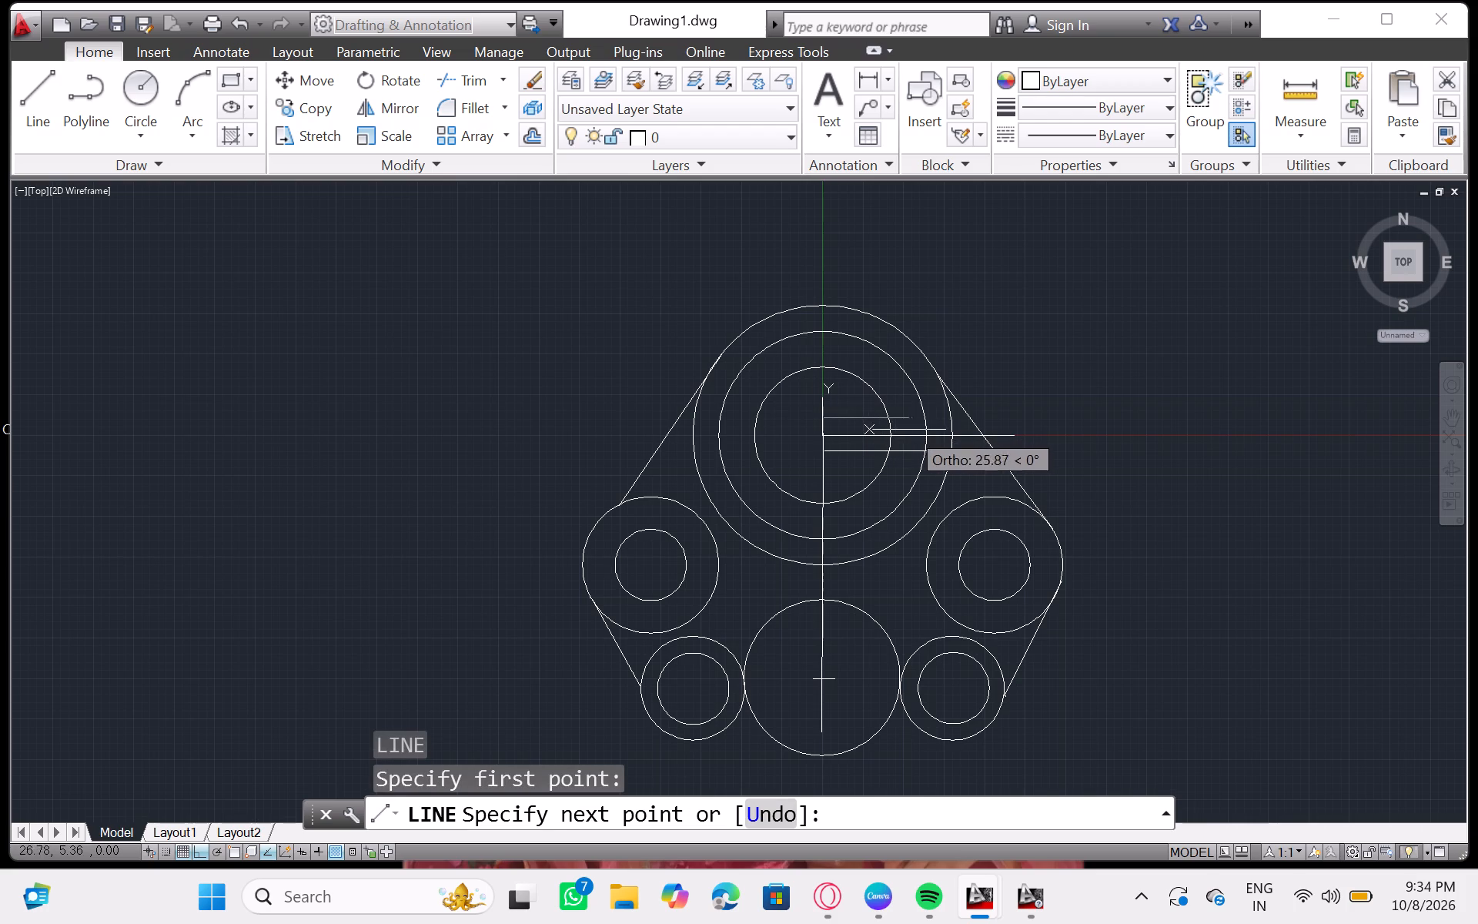
click(952, 440)
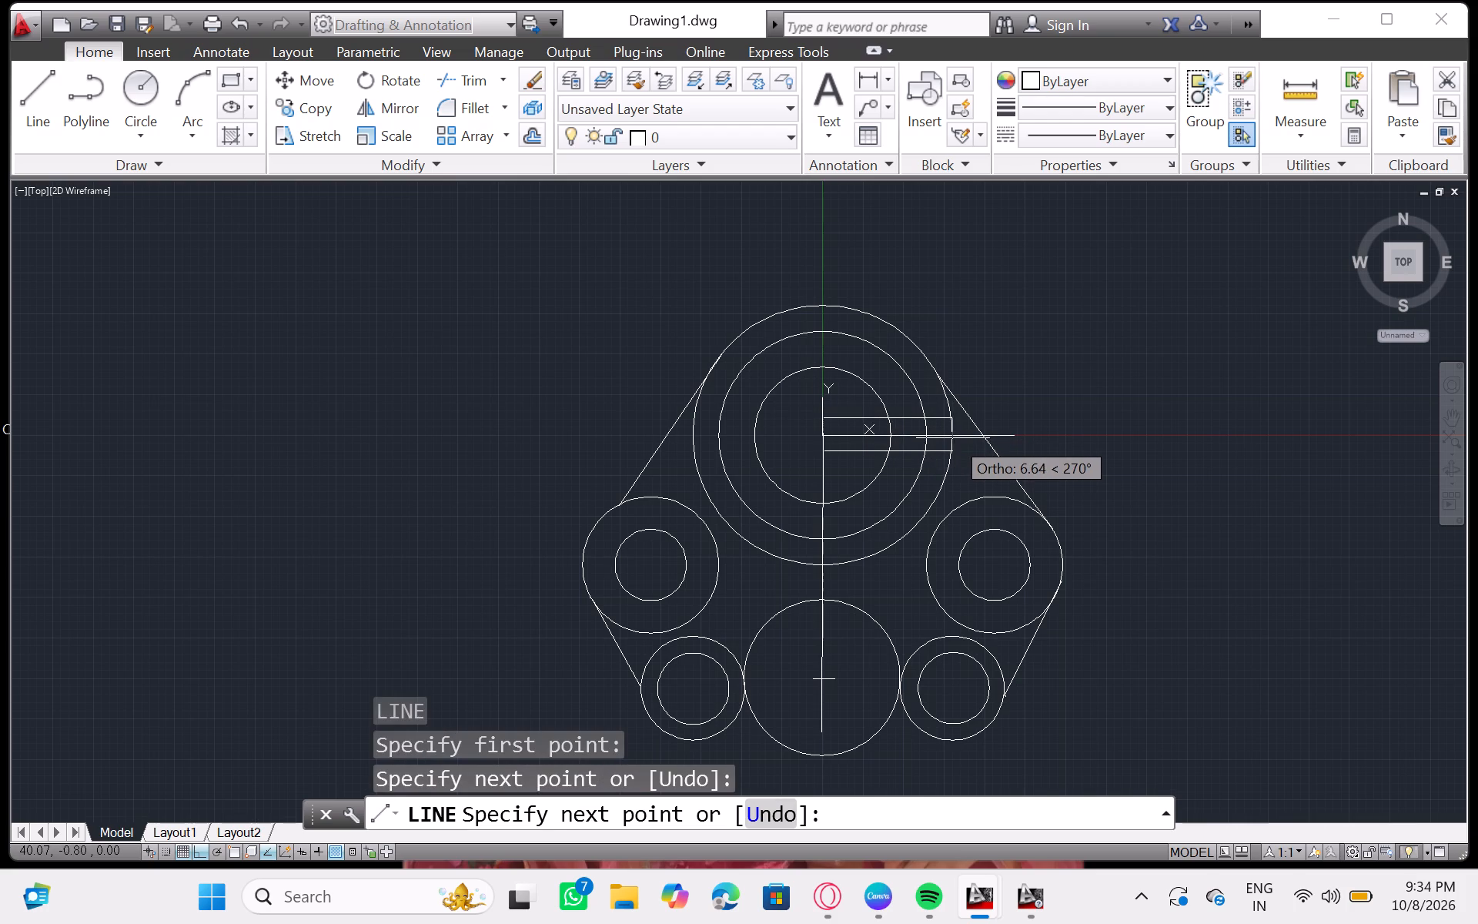
key(Return)
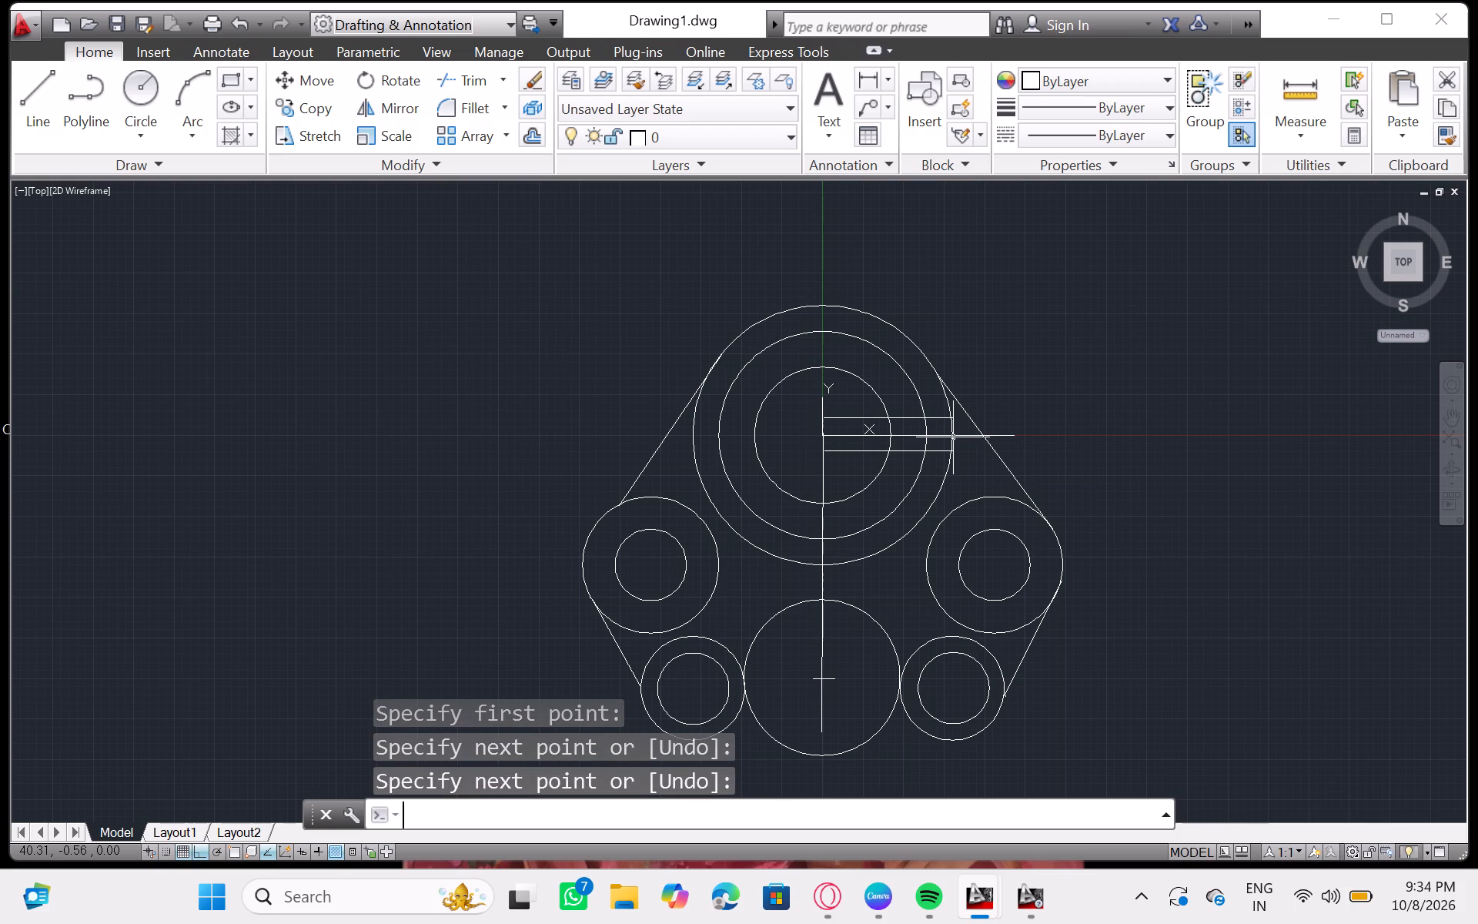
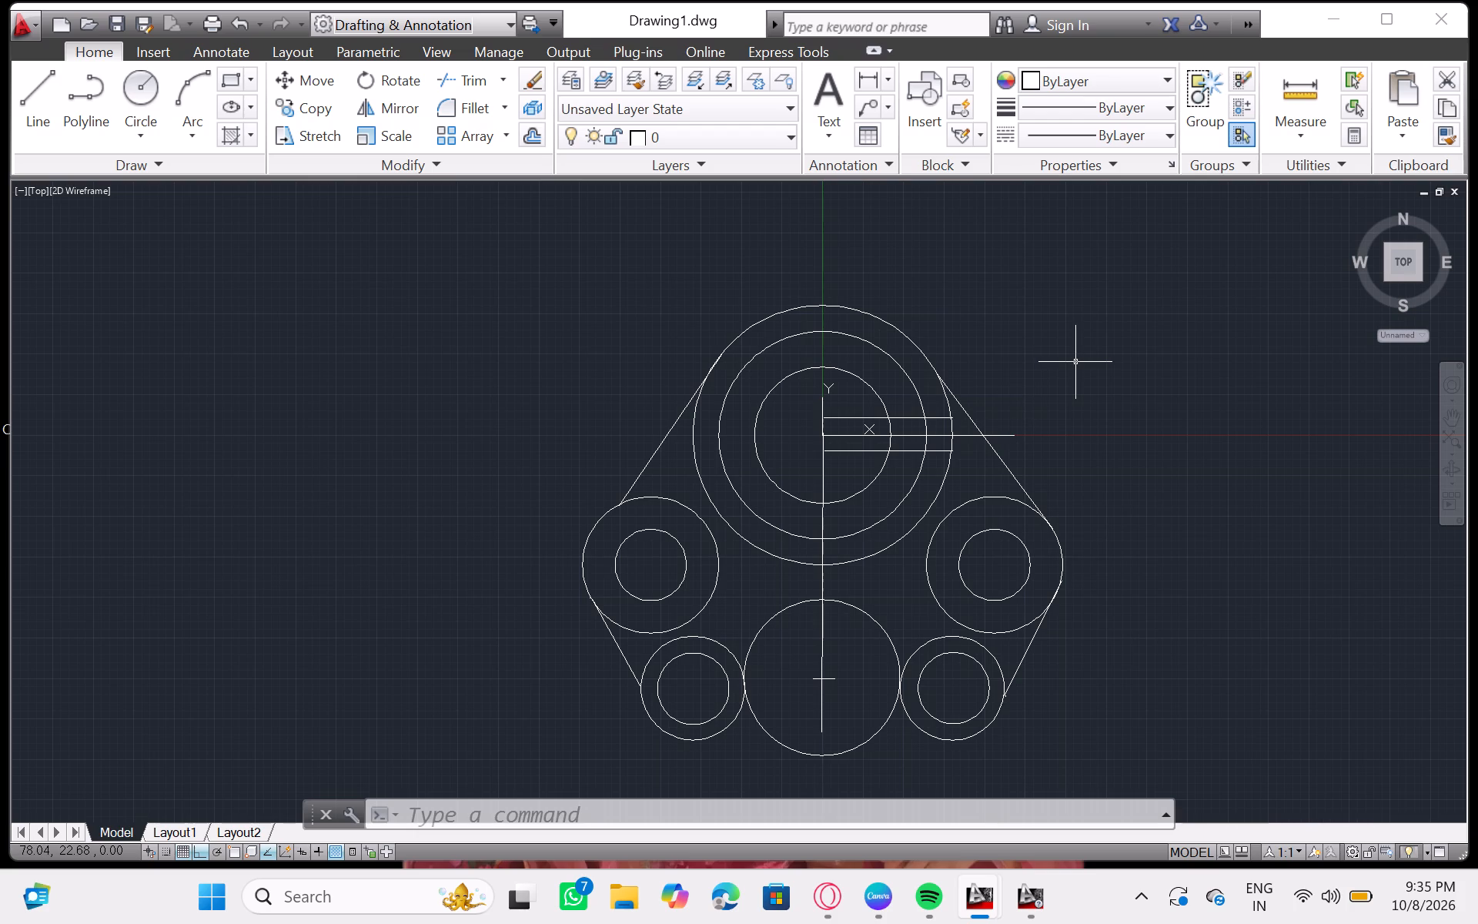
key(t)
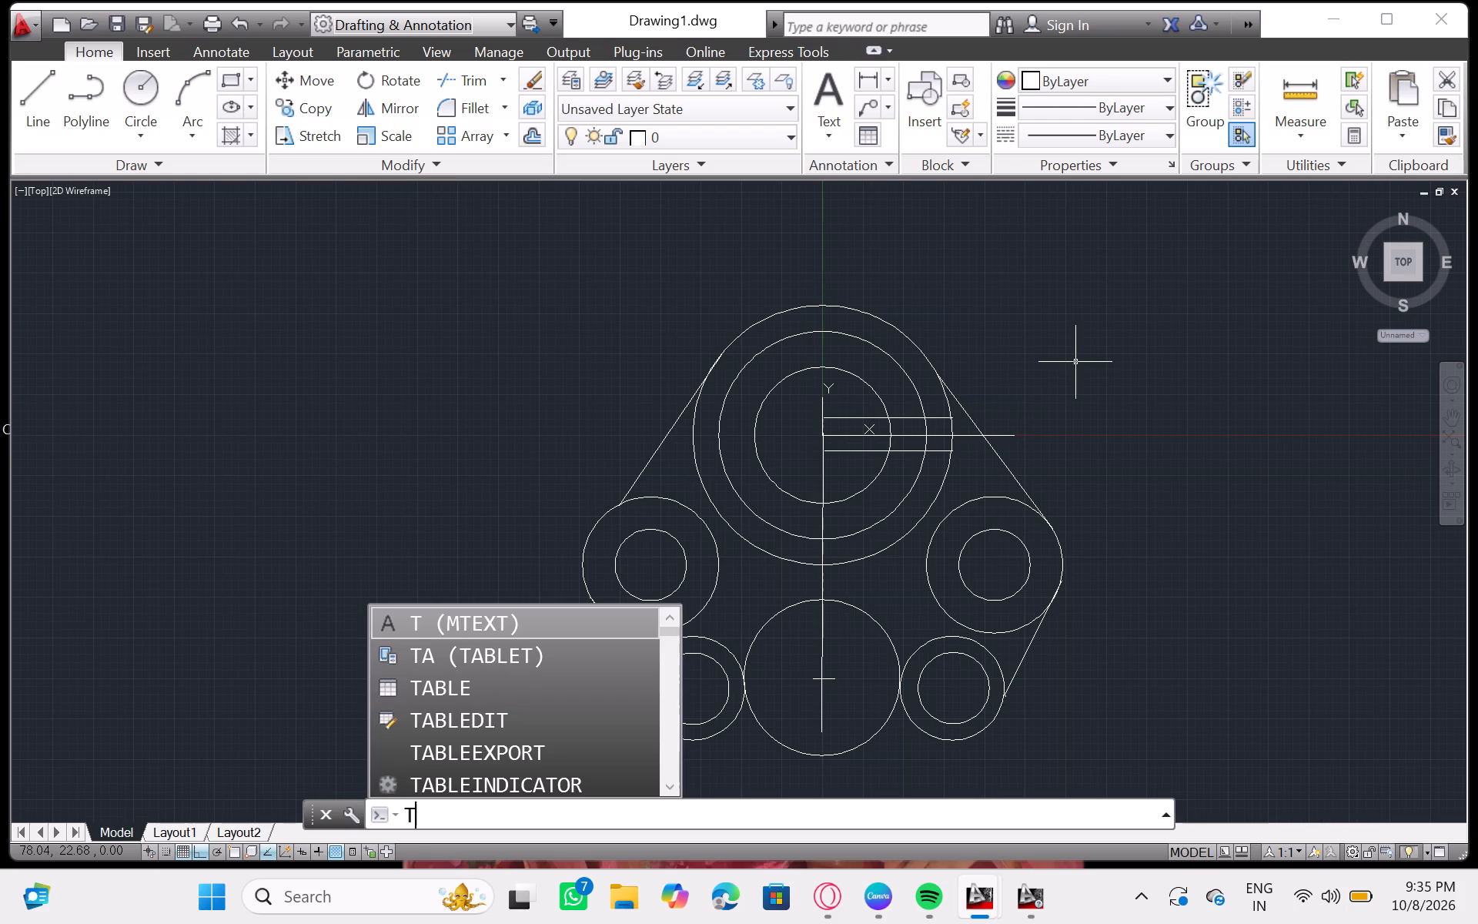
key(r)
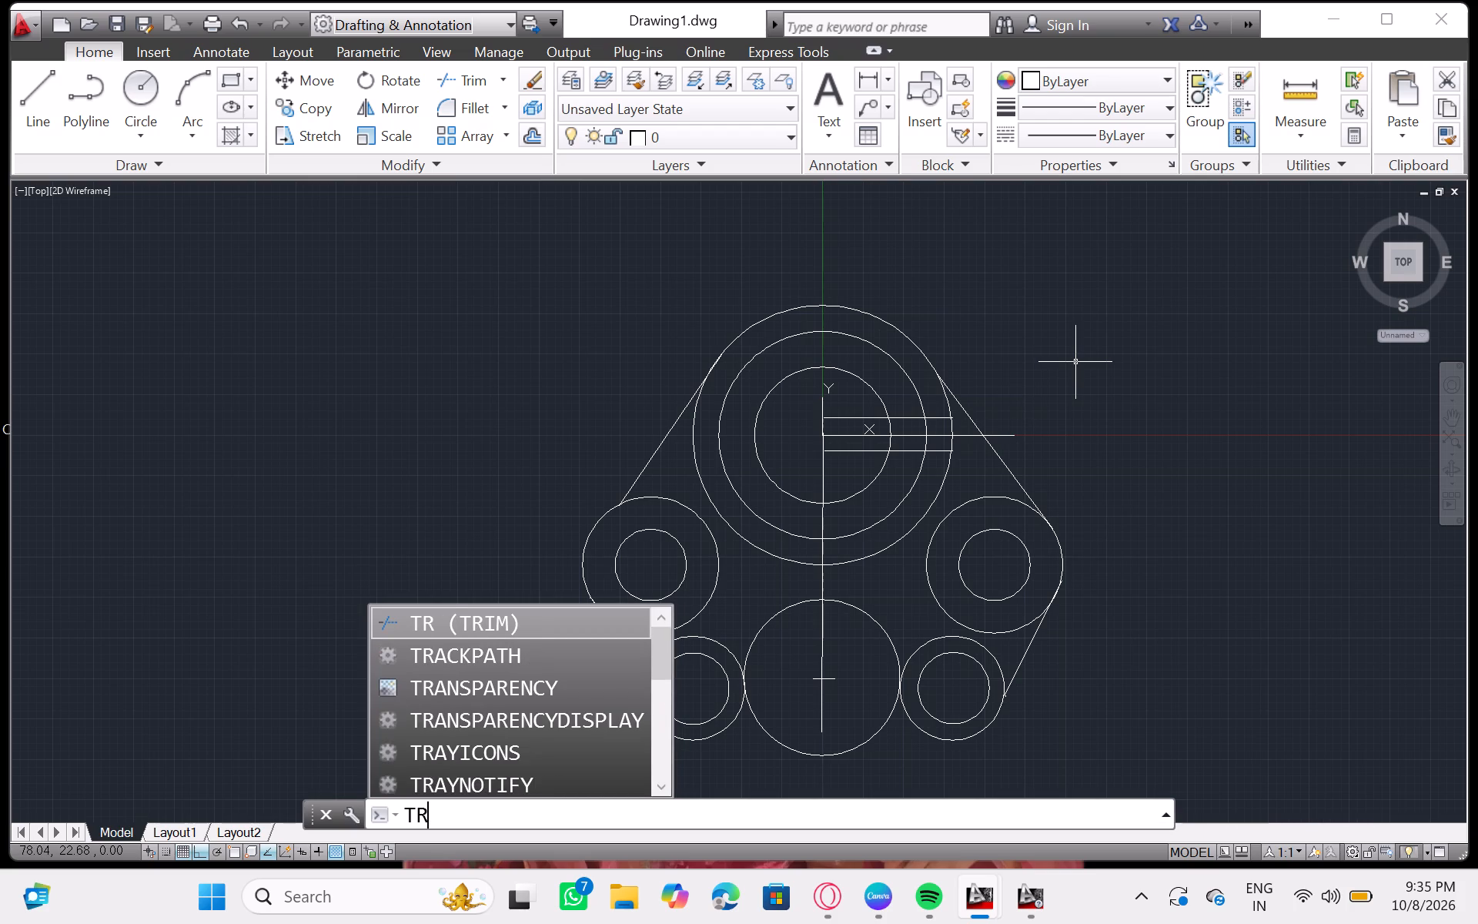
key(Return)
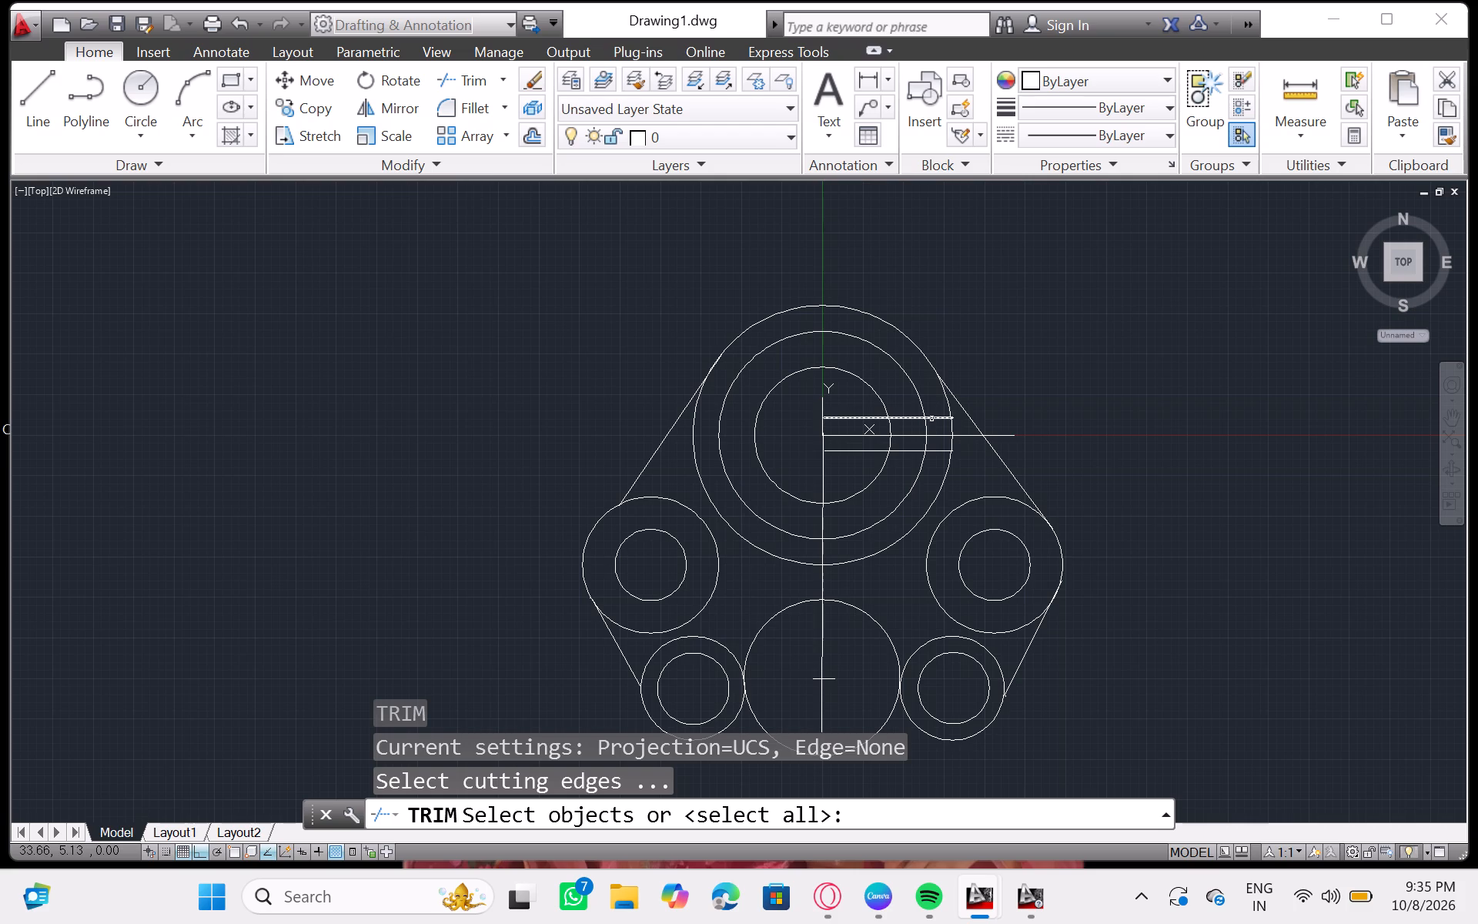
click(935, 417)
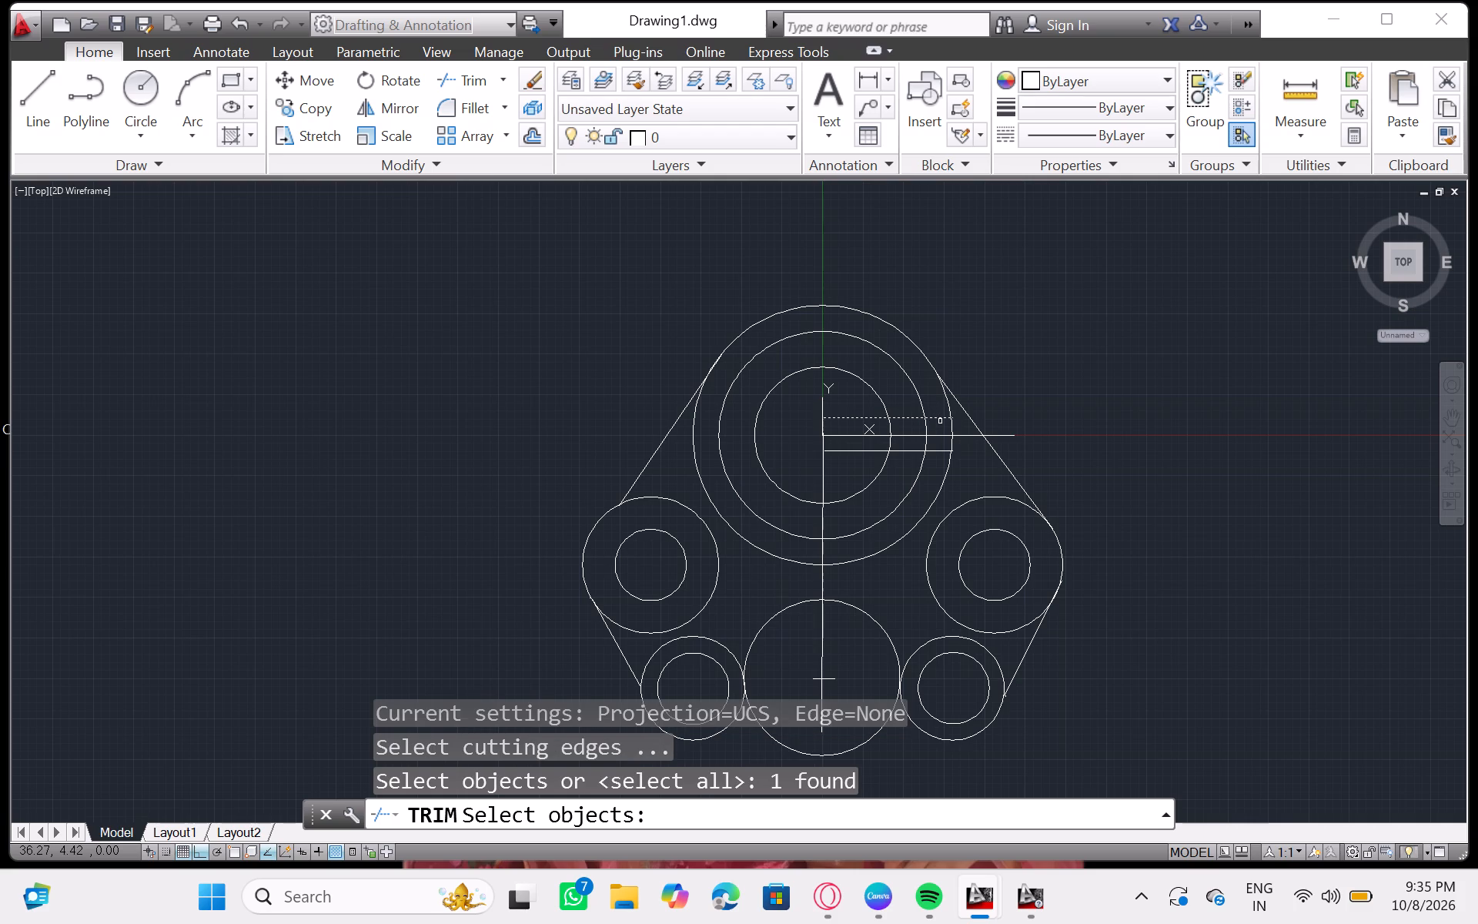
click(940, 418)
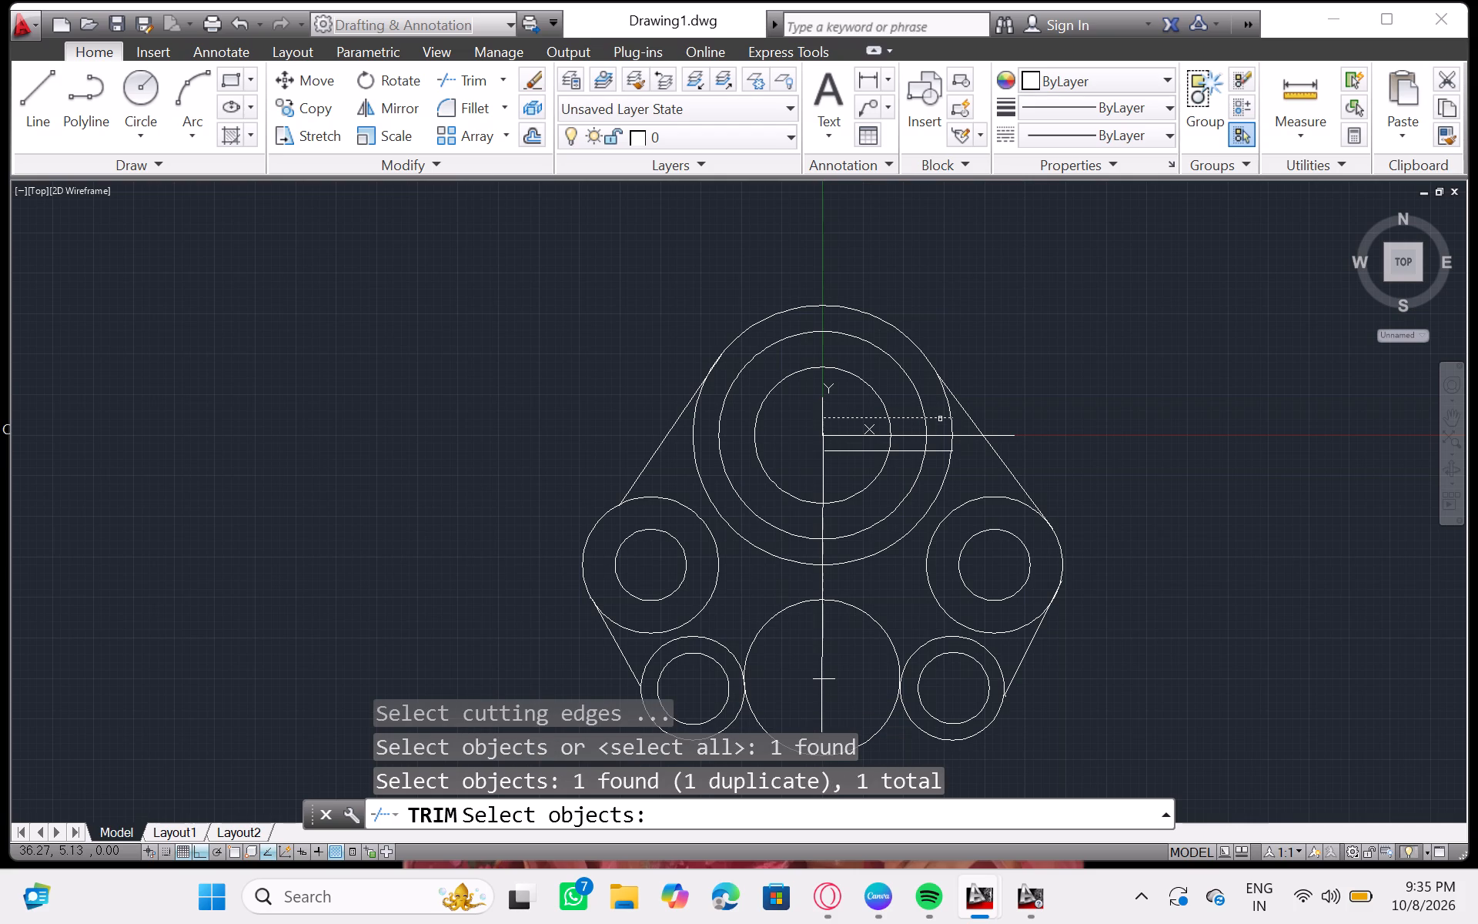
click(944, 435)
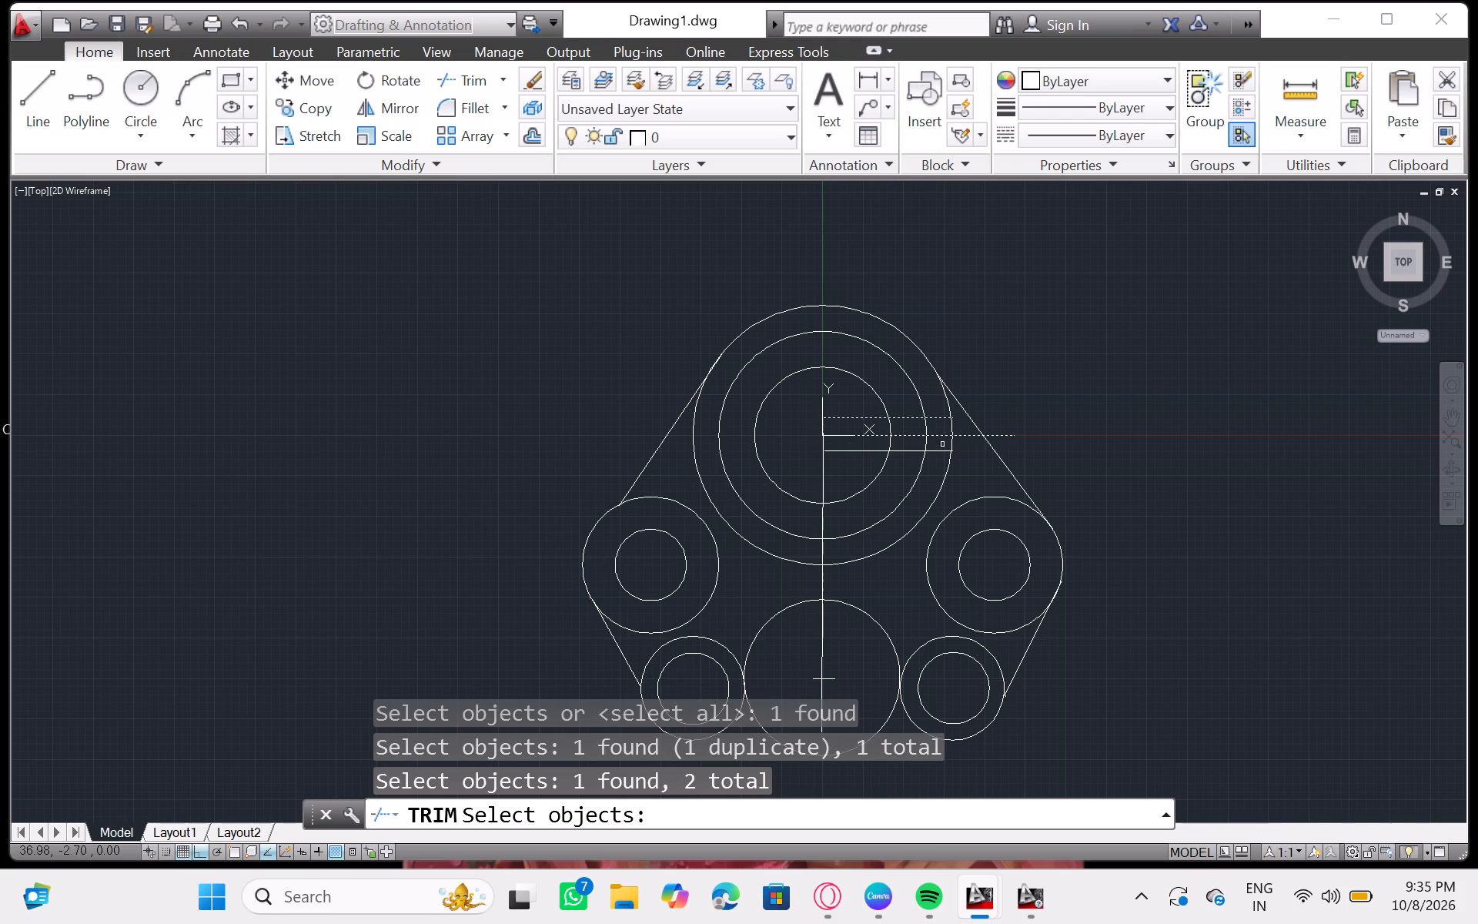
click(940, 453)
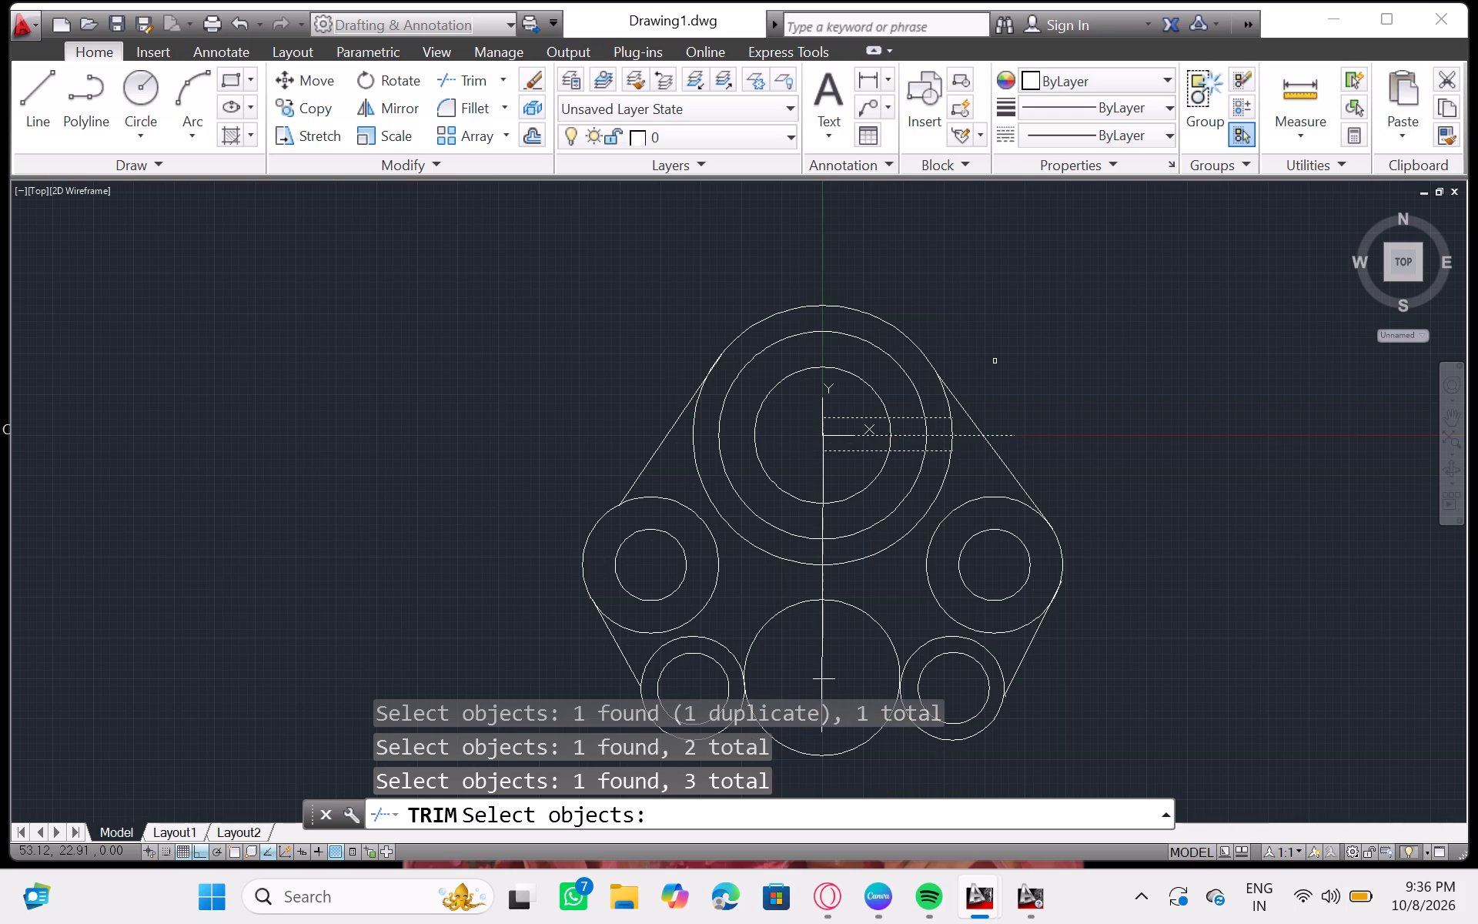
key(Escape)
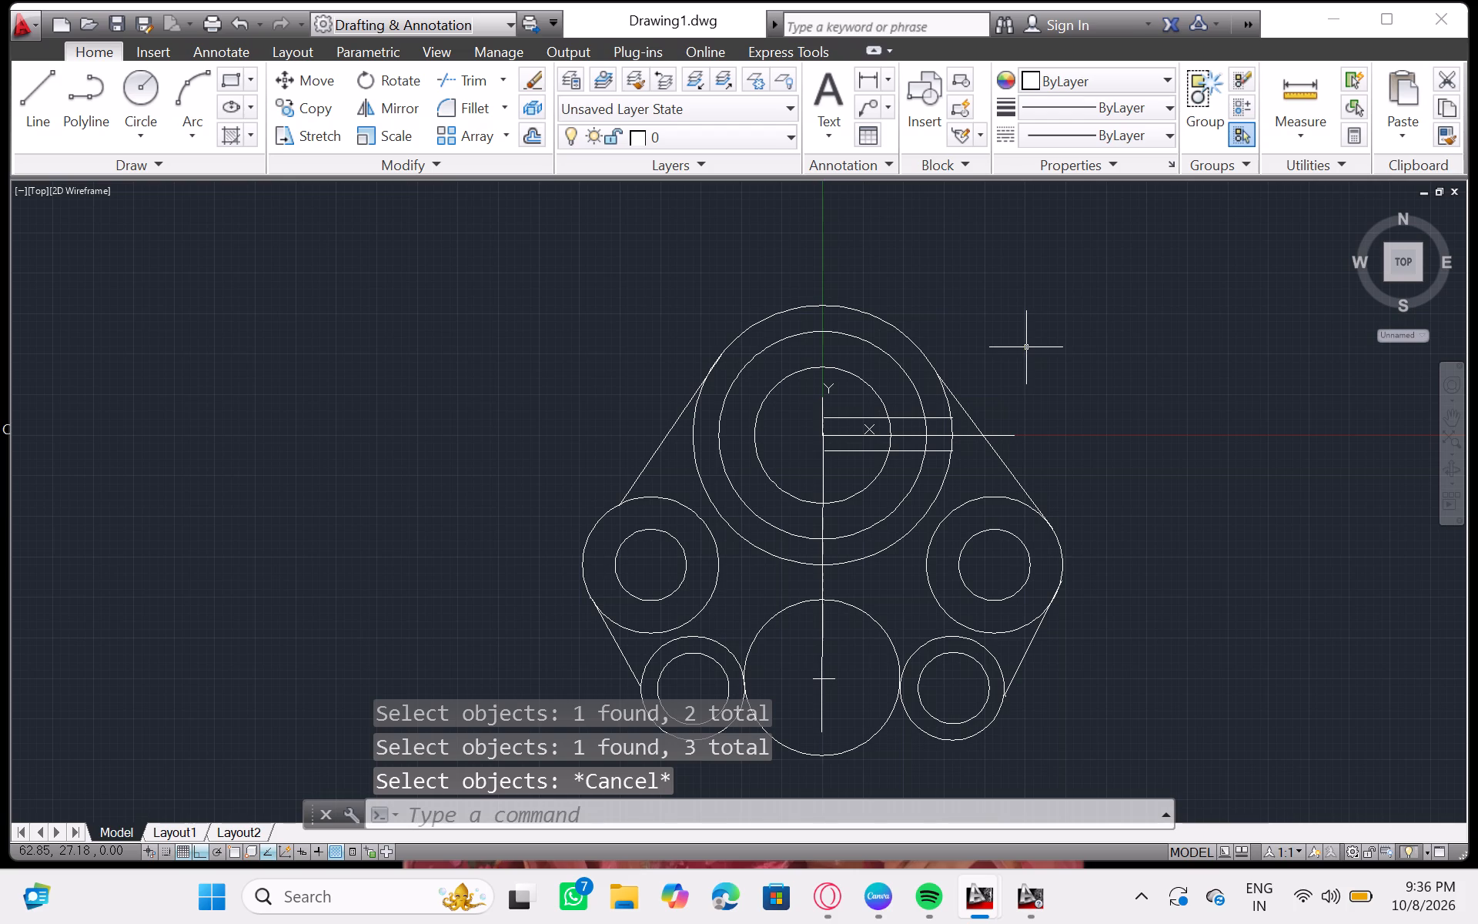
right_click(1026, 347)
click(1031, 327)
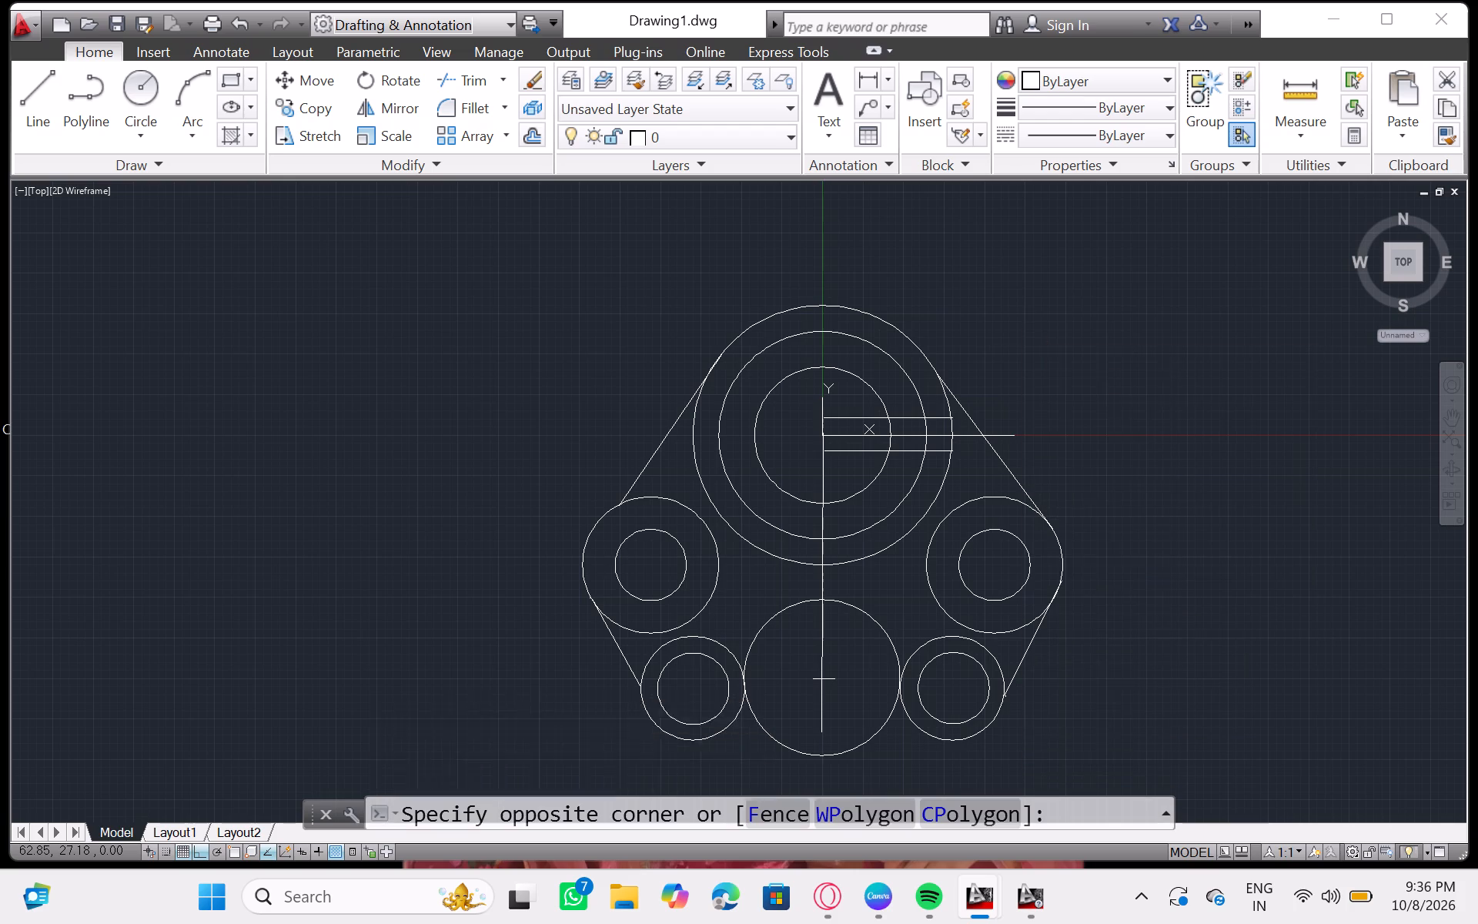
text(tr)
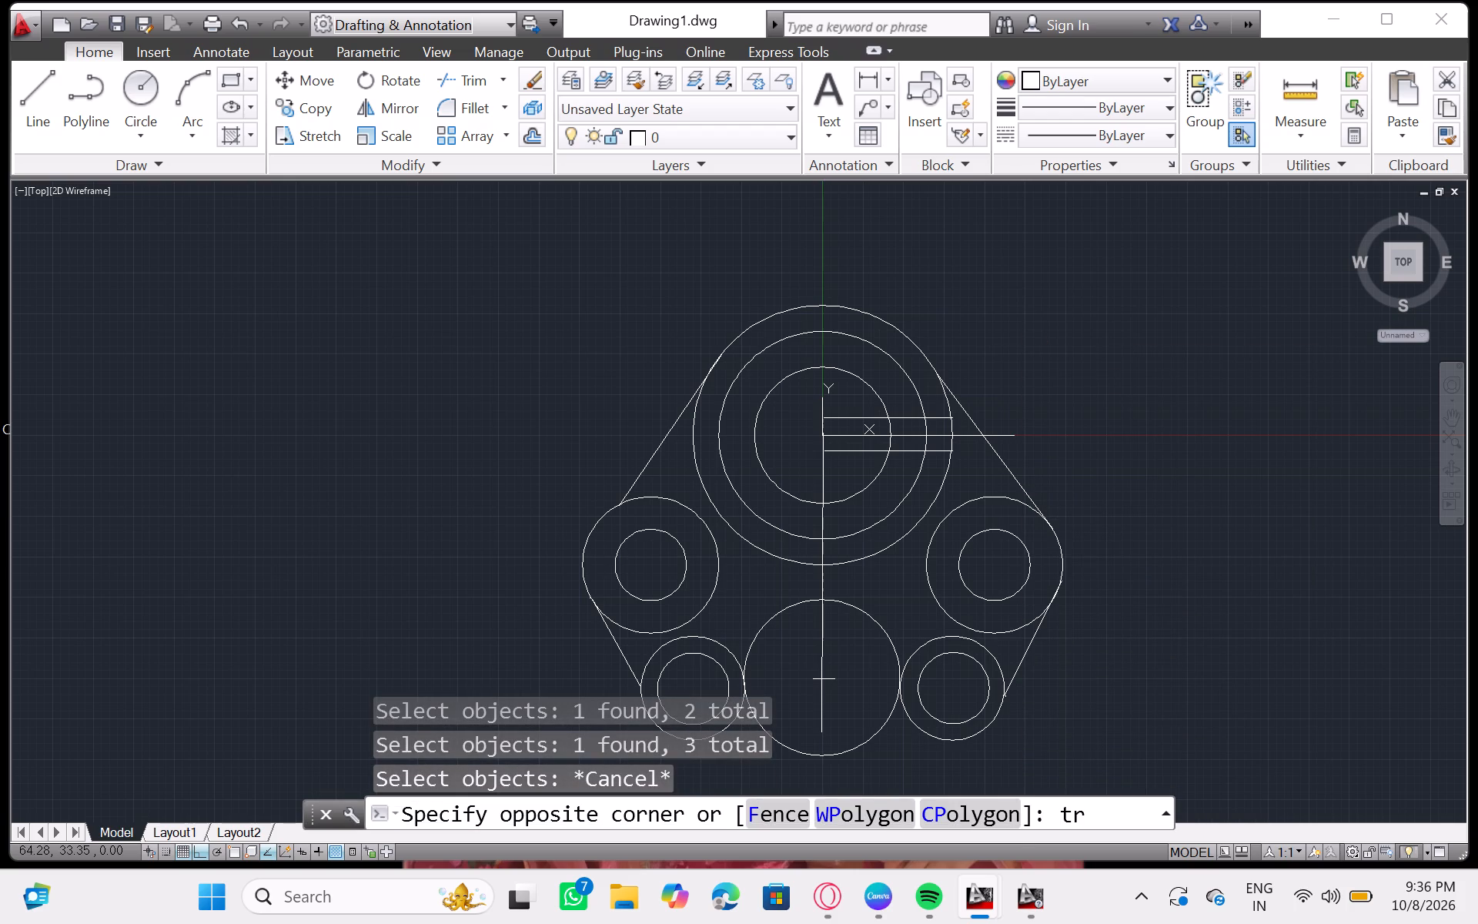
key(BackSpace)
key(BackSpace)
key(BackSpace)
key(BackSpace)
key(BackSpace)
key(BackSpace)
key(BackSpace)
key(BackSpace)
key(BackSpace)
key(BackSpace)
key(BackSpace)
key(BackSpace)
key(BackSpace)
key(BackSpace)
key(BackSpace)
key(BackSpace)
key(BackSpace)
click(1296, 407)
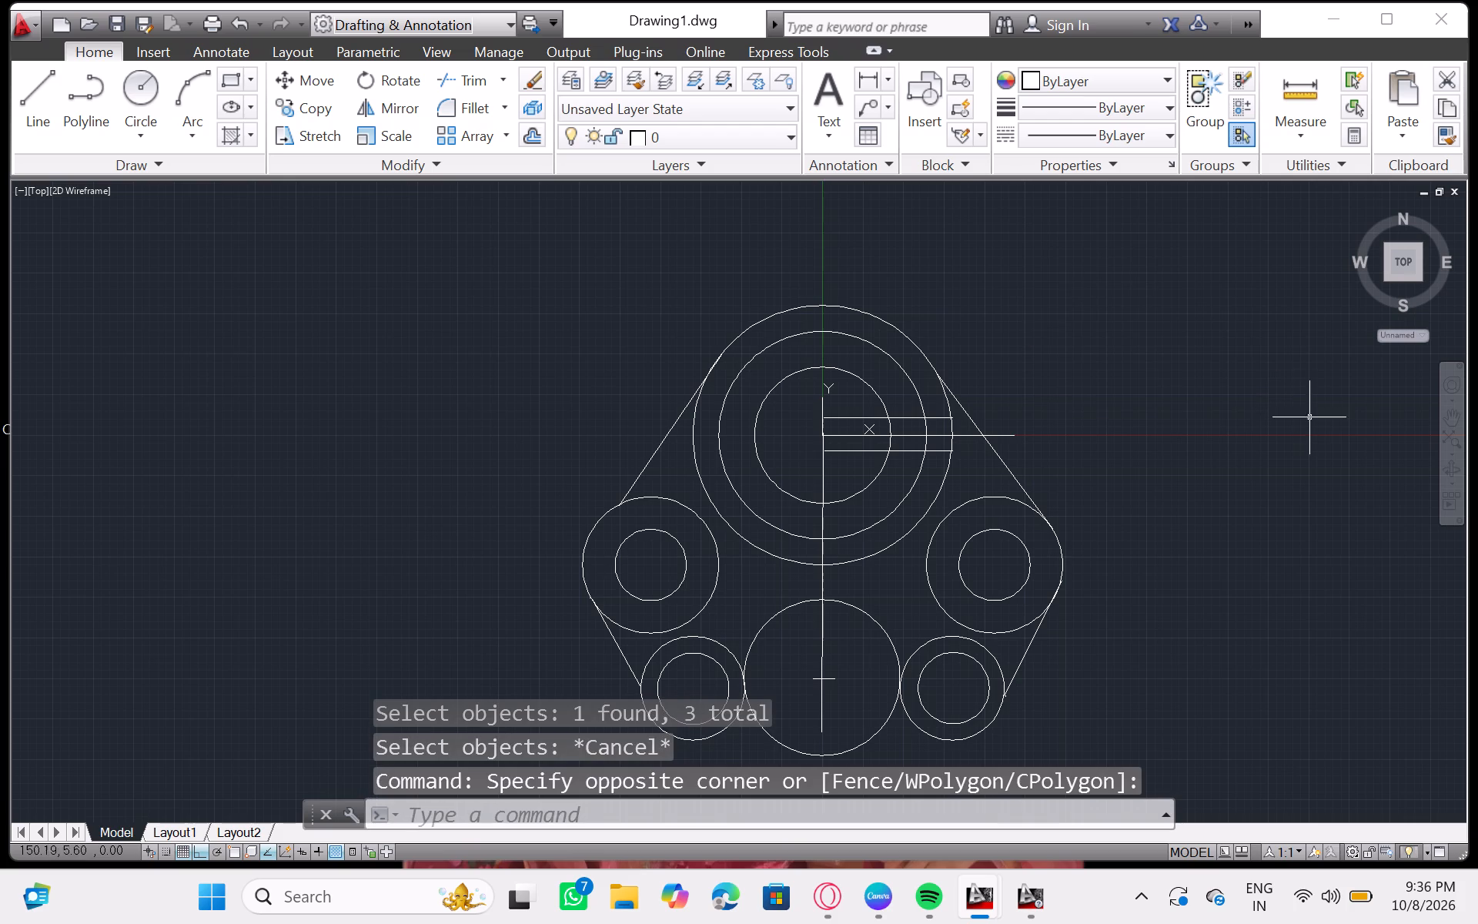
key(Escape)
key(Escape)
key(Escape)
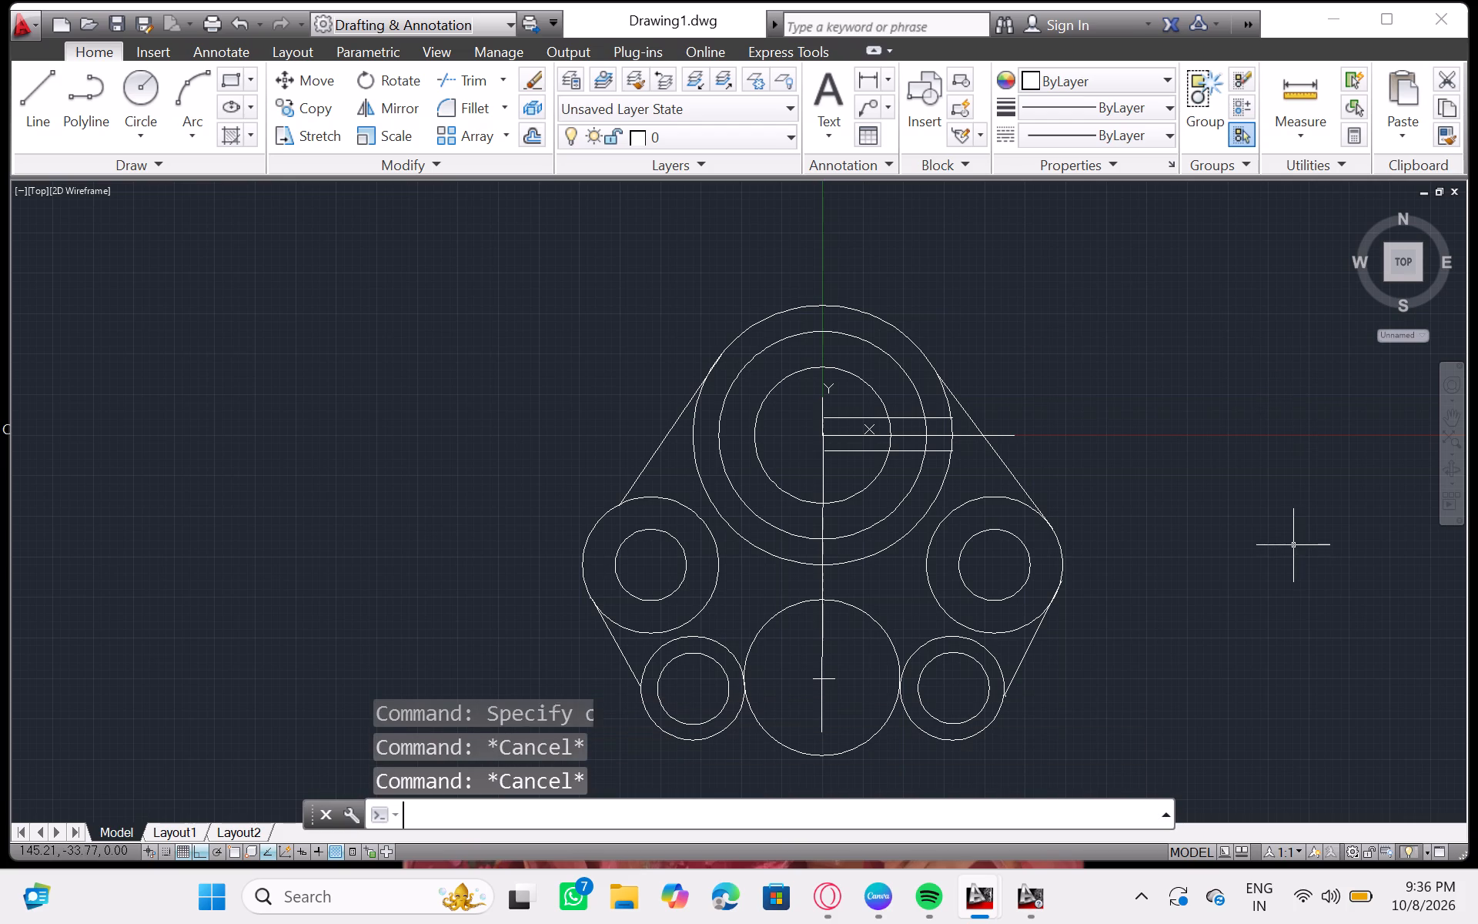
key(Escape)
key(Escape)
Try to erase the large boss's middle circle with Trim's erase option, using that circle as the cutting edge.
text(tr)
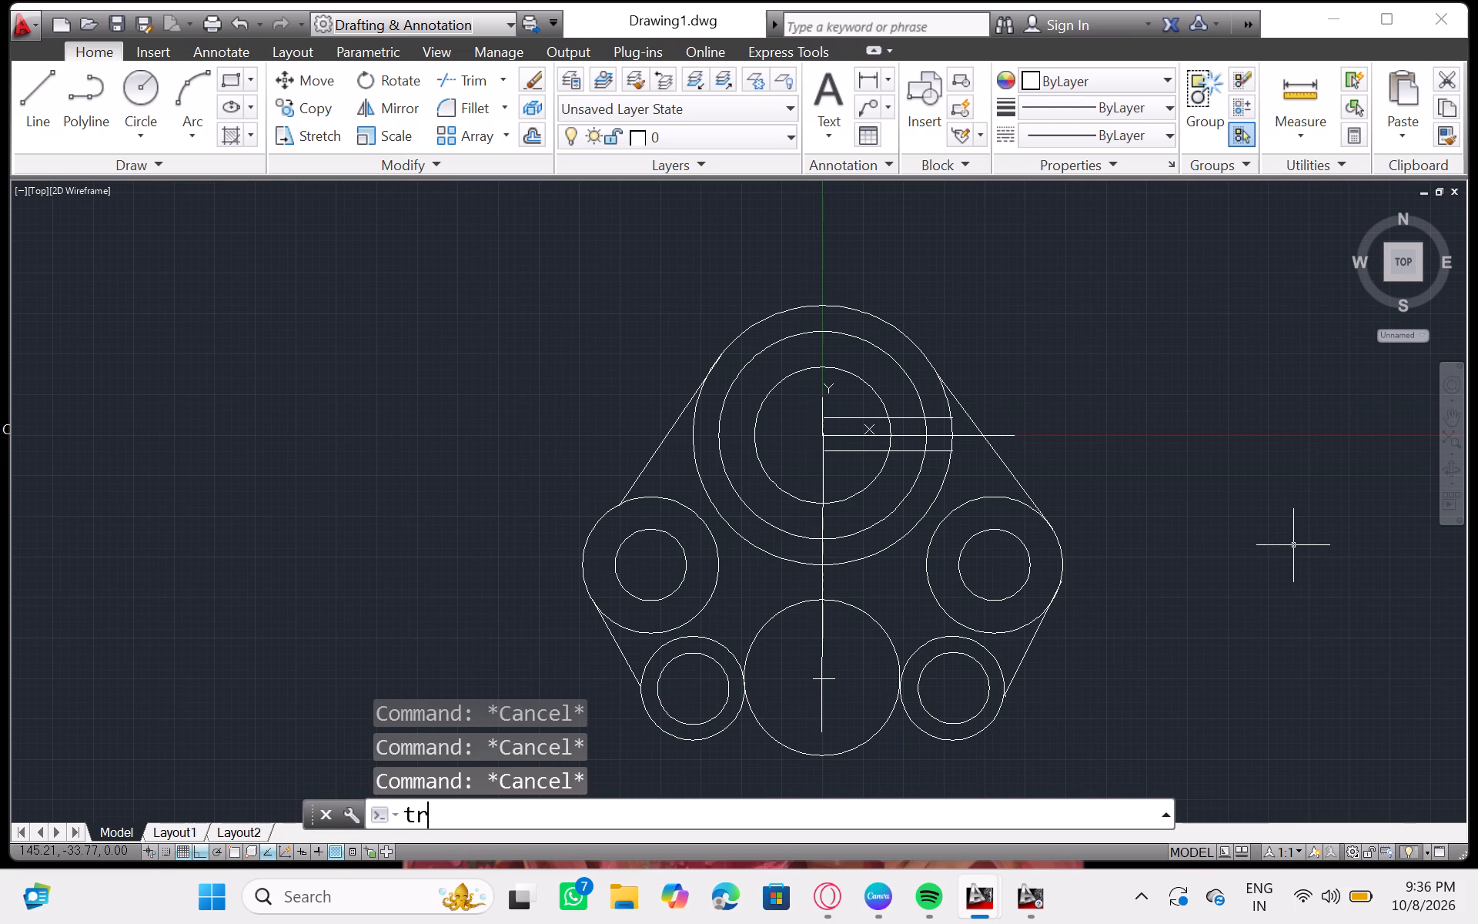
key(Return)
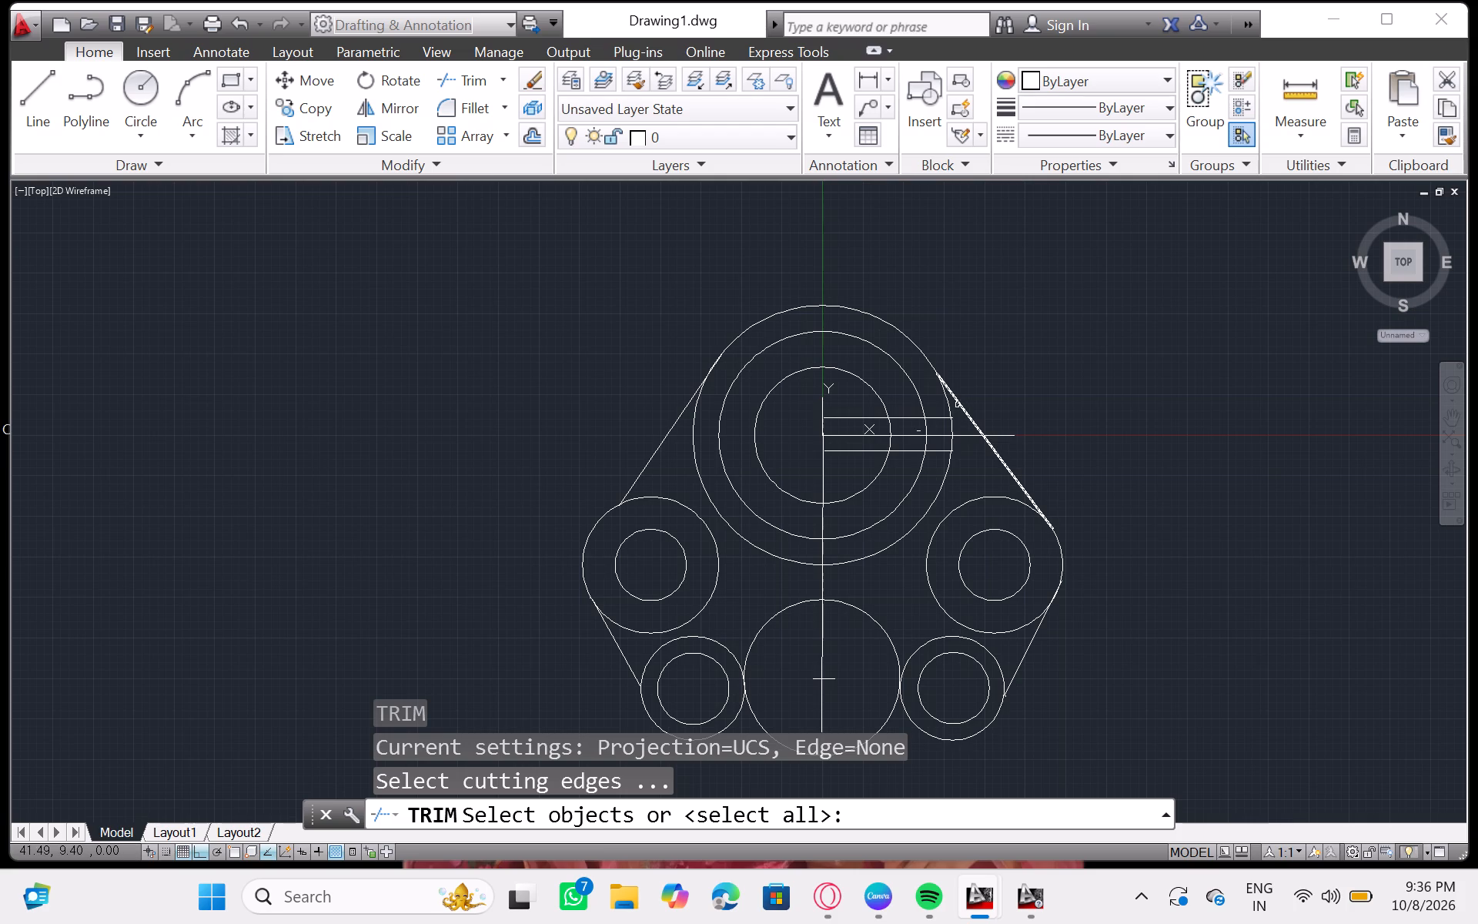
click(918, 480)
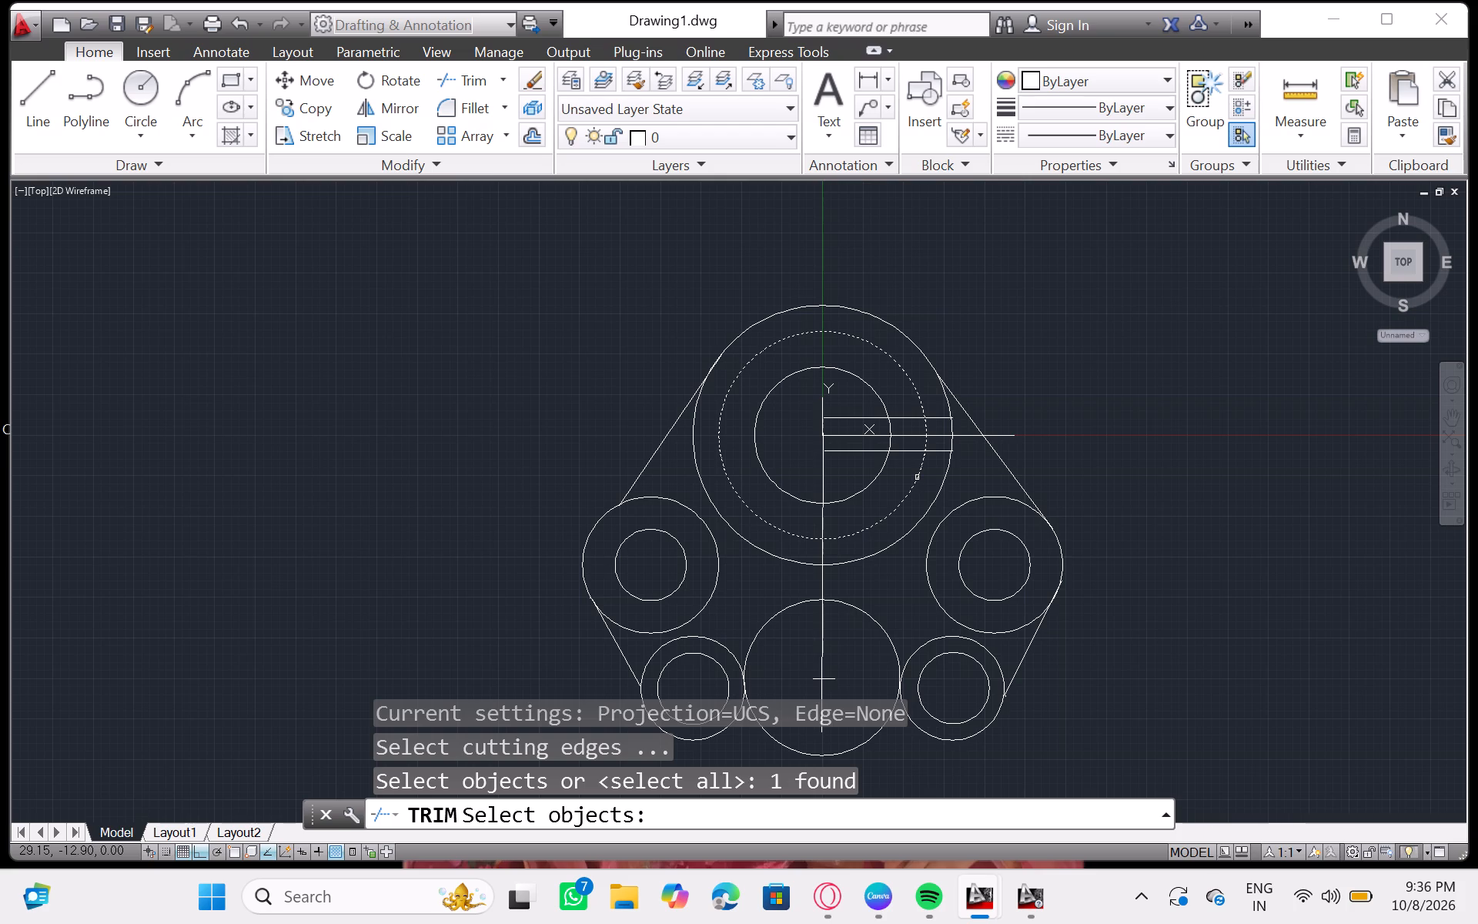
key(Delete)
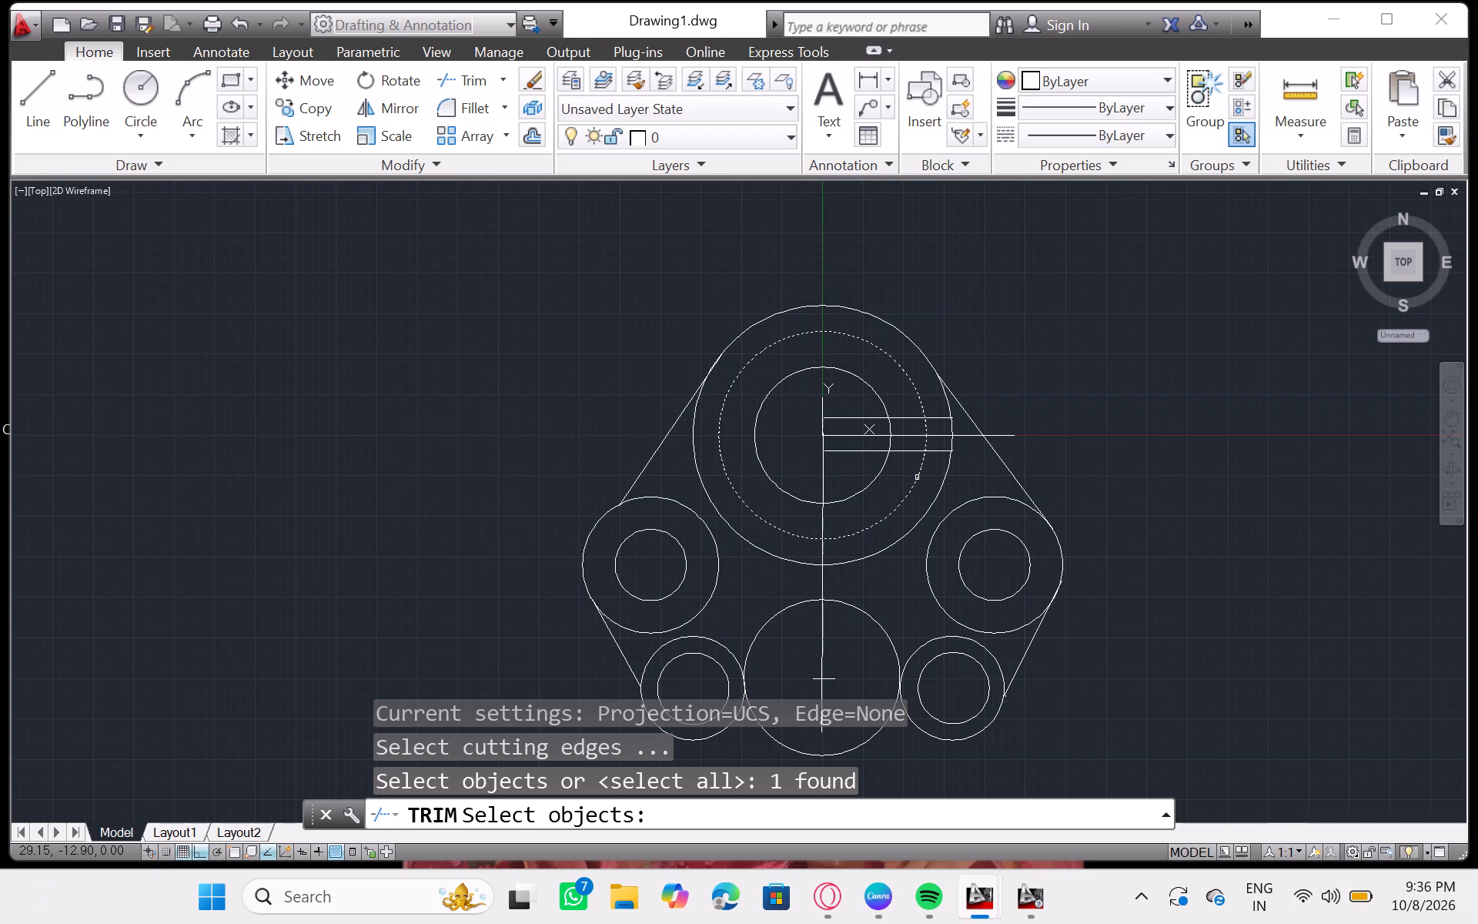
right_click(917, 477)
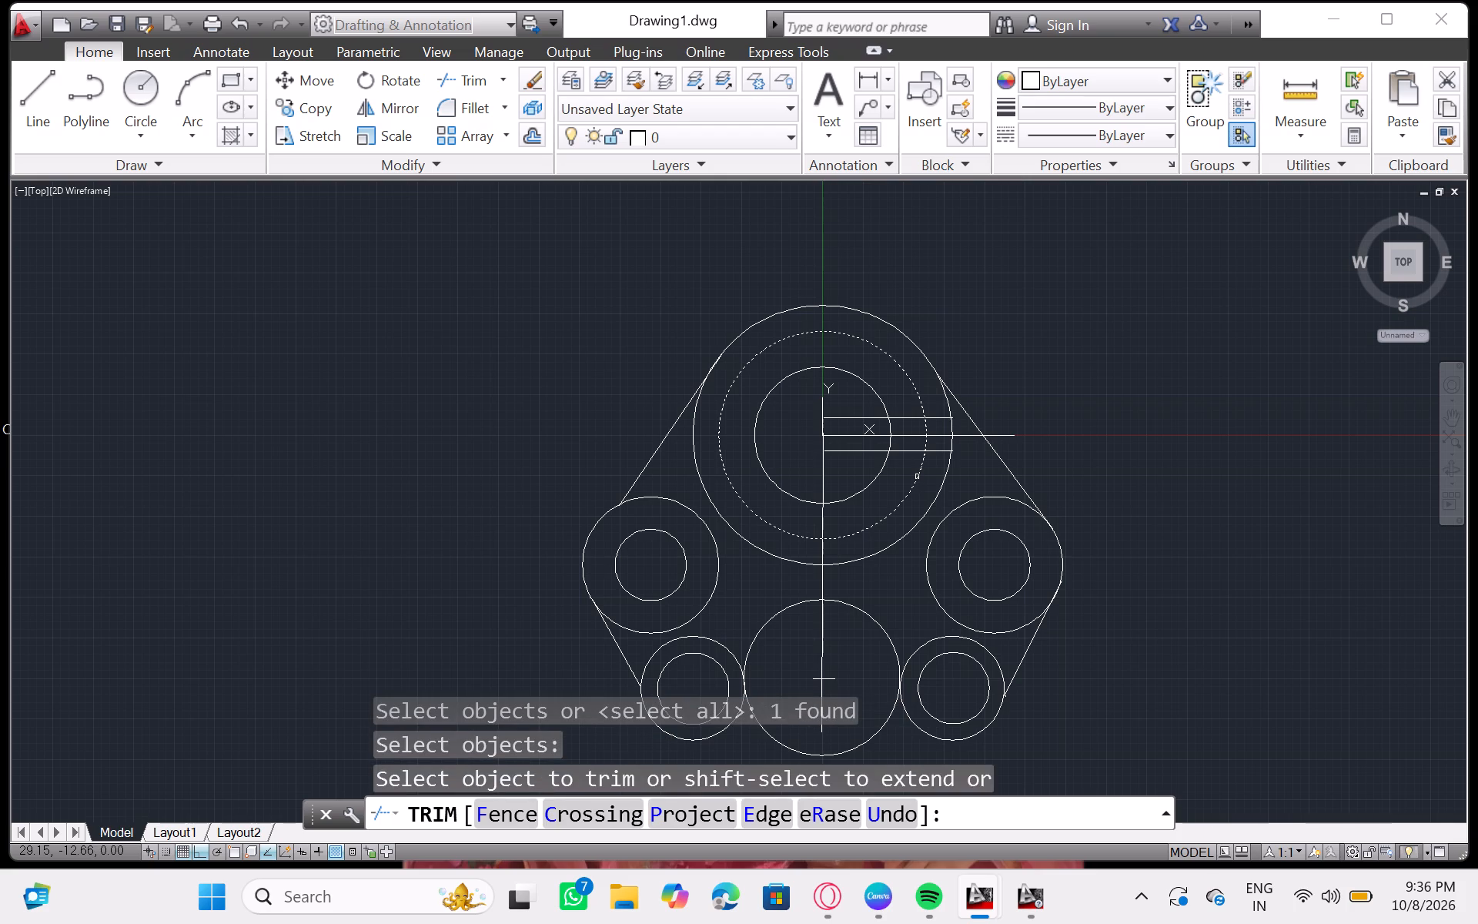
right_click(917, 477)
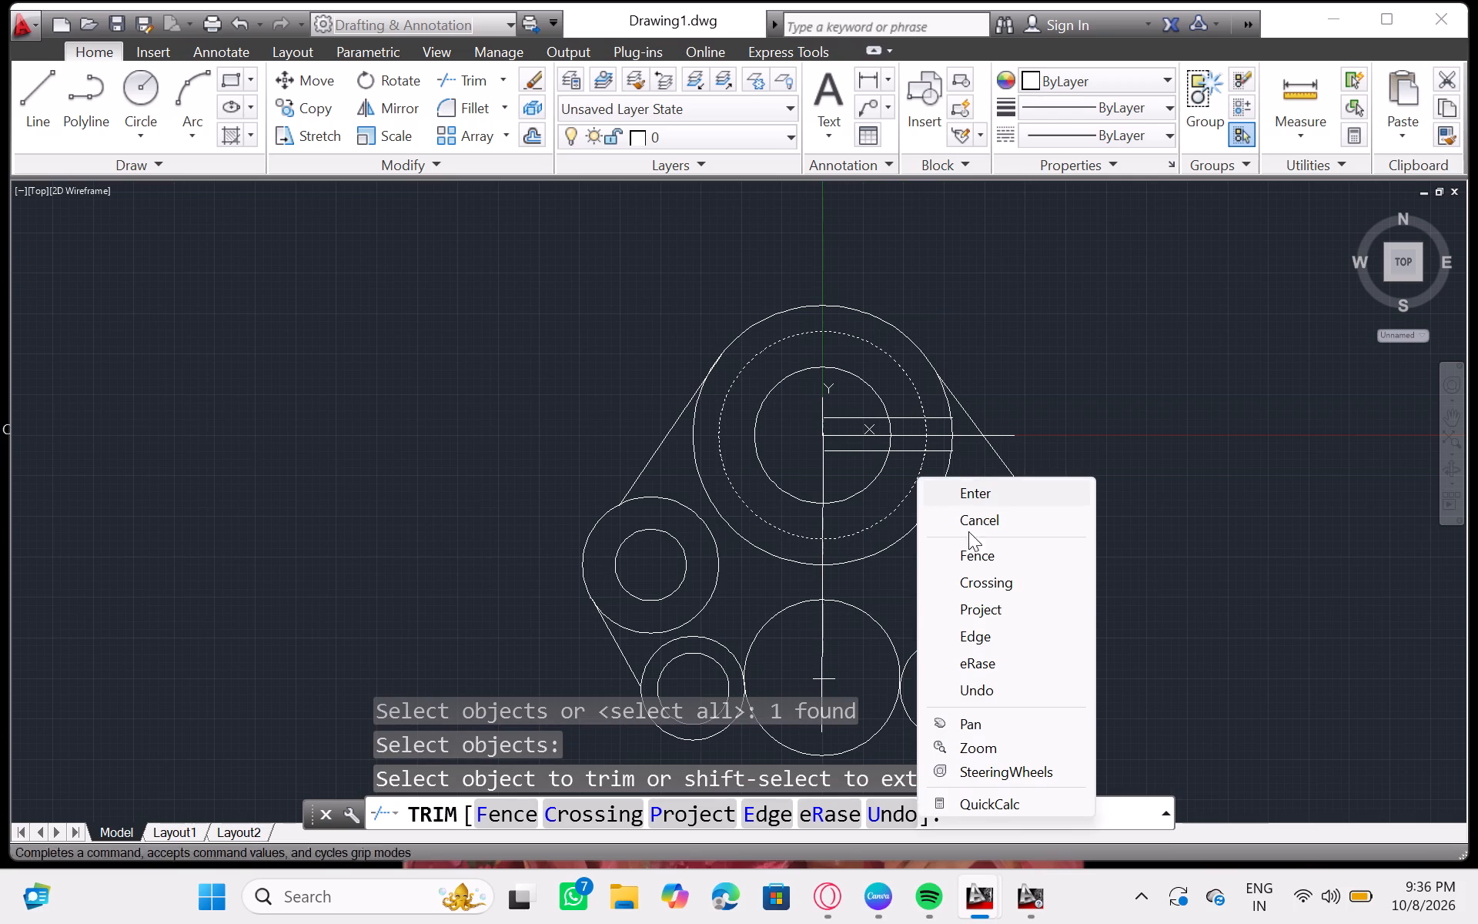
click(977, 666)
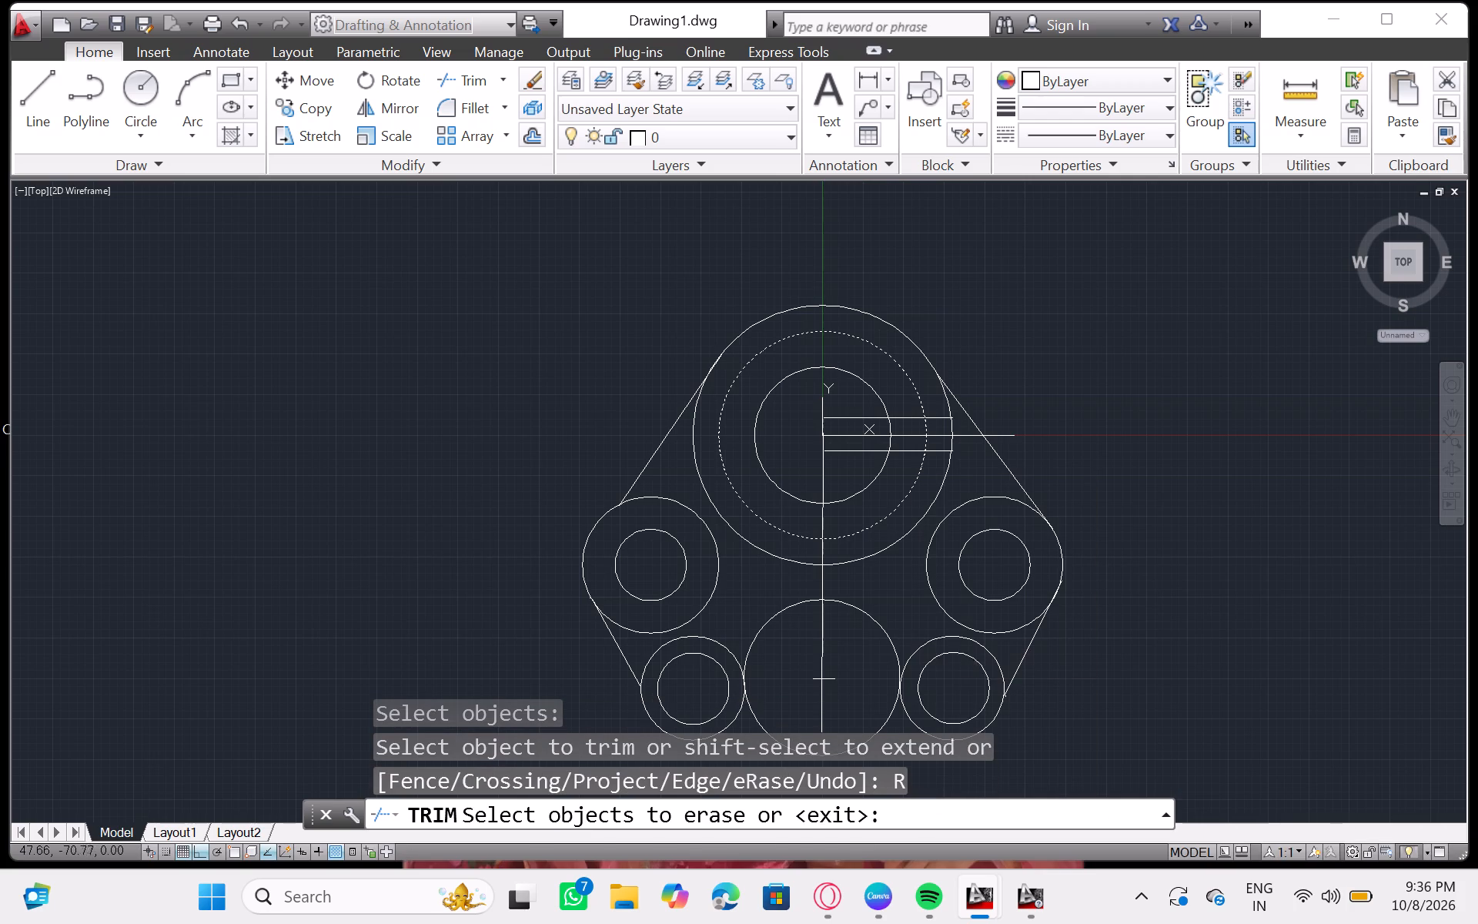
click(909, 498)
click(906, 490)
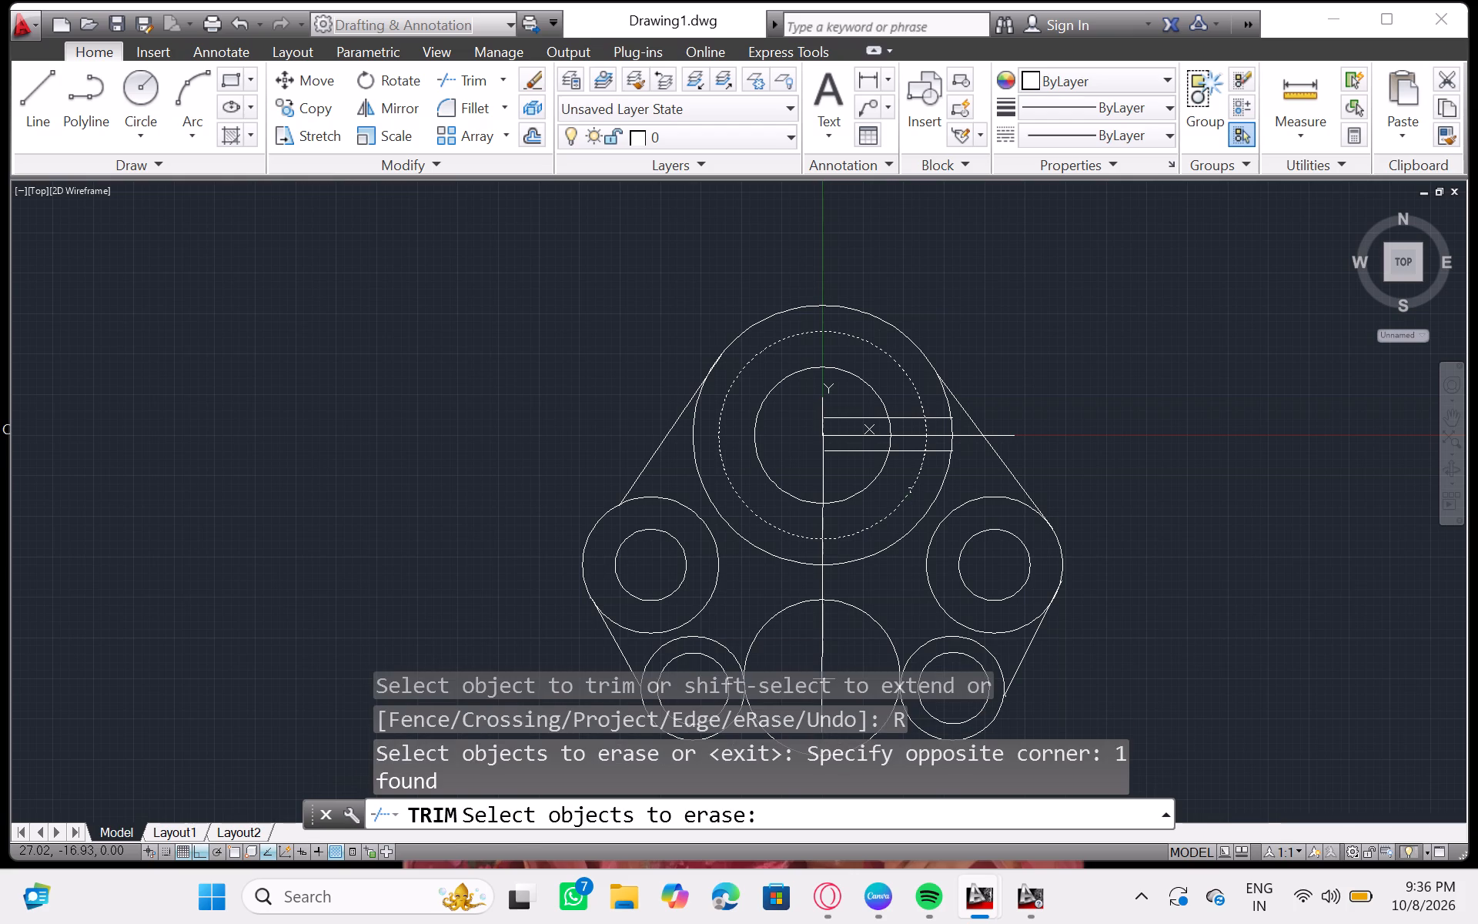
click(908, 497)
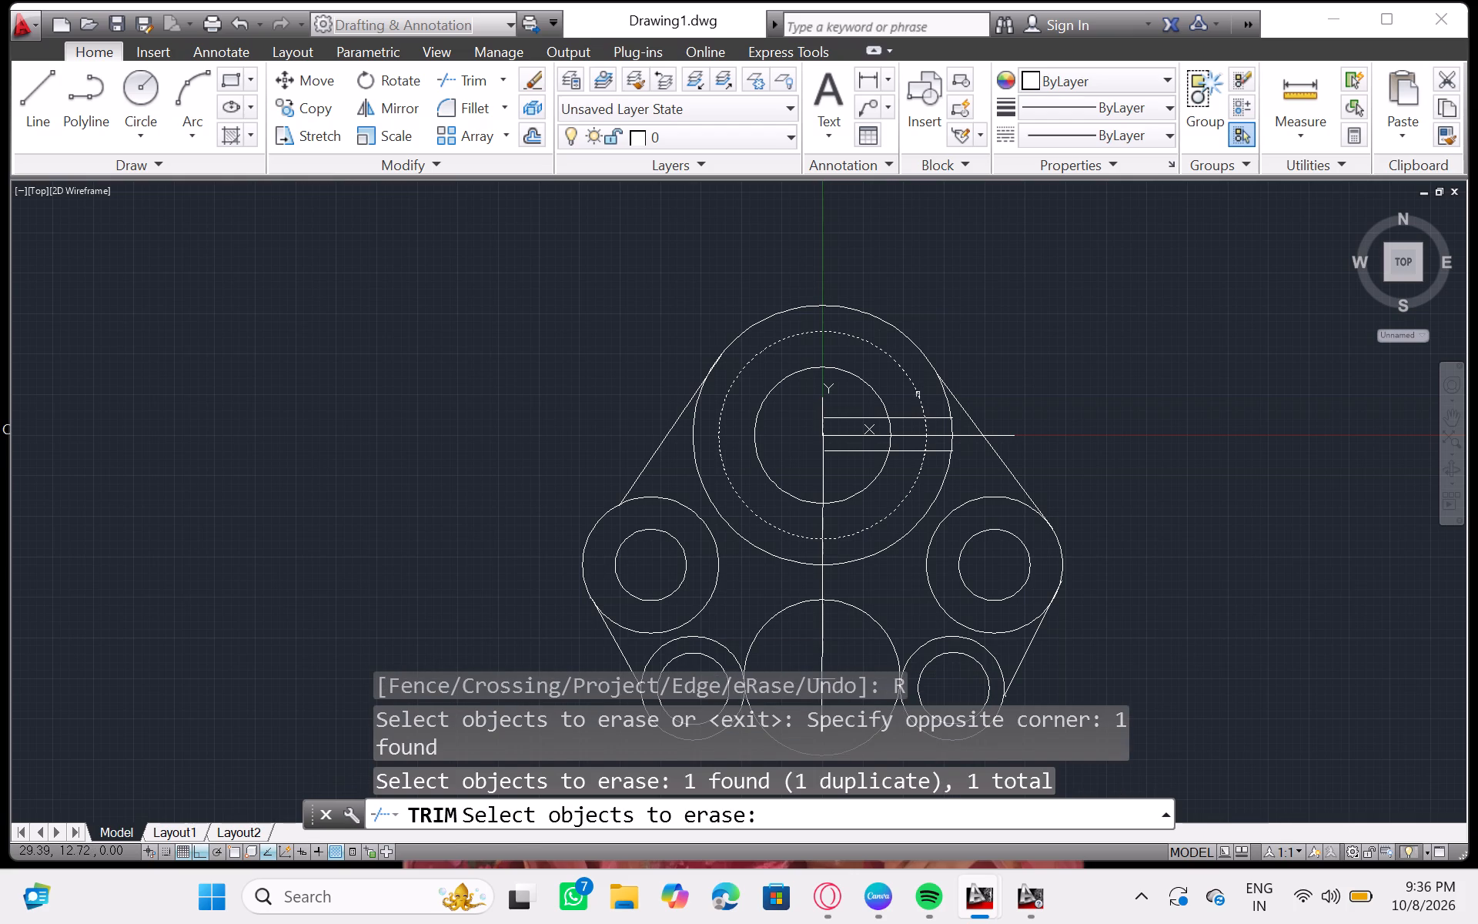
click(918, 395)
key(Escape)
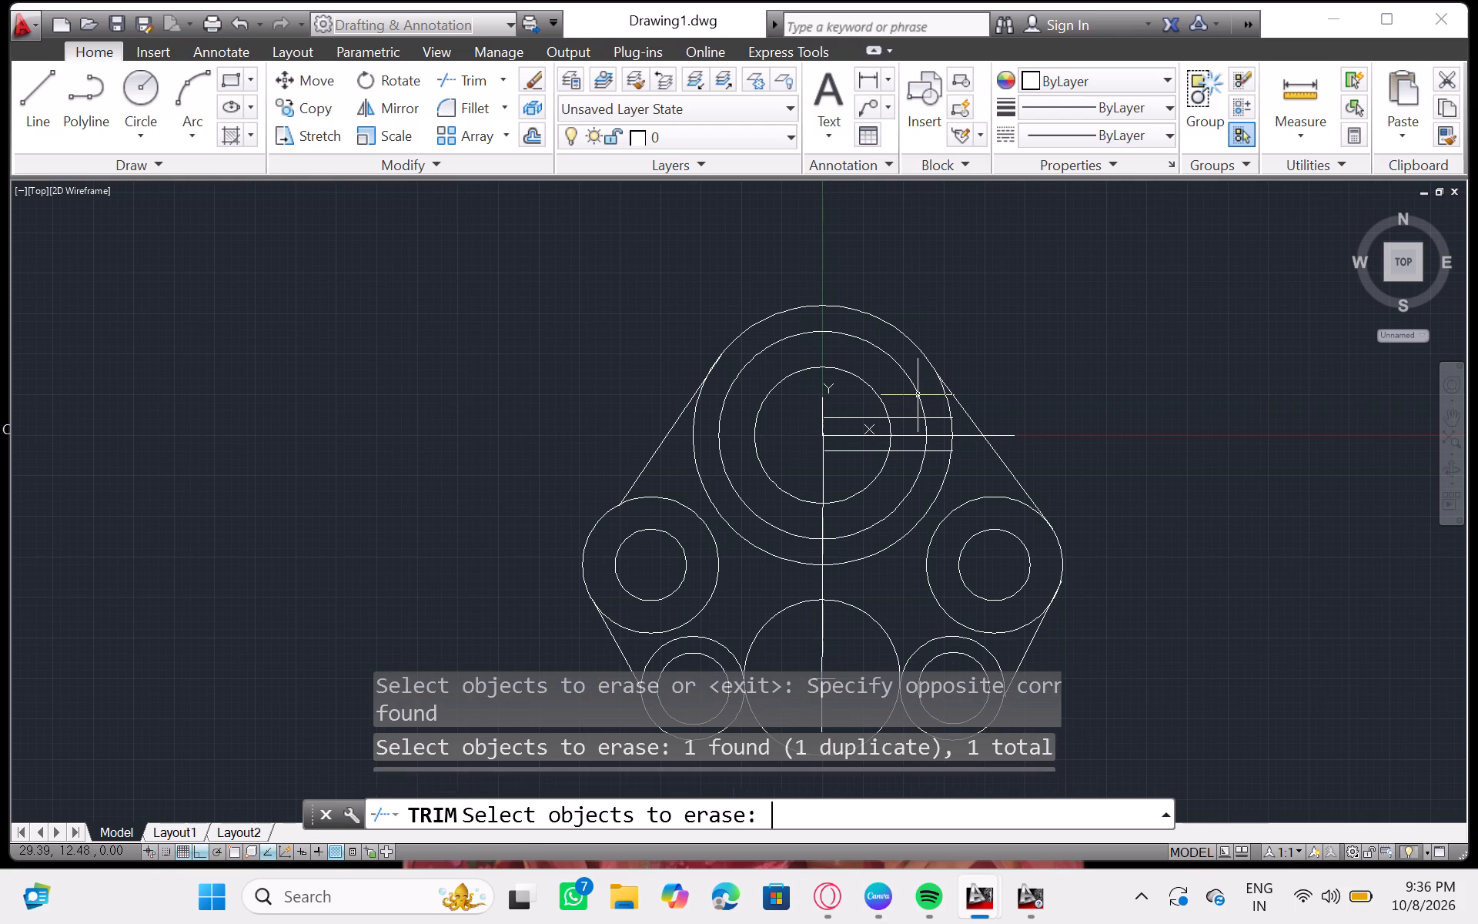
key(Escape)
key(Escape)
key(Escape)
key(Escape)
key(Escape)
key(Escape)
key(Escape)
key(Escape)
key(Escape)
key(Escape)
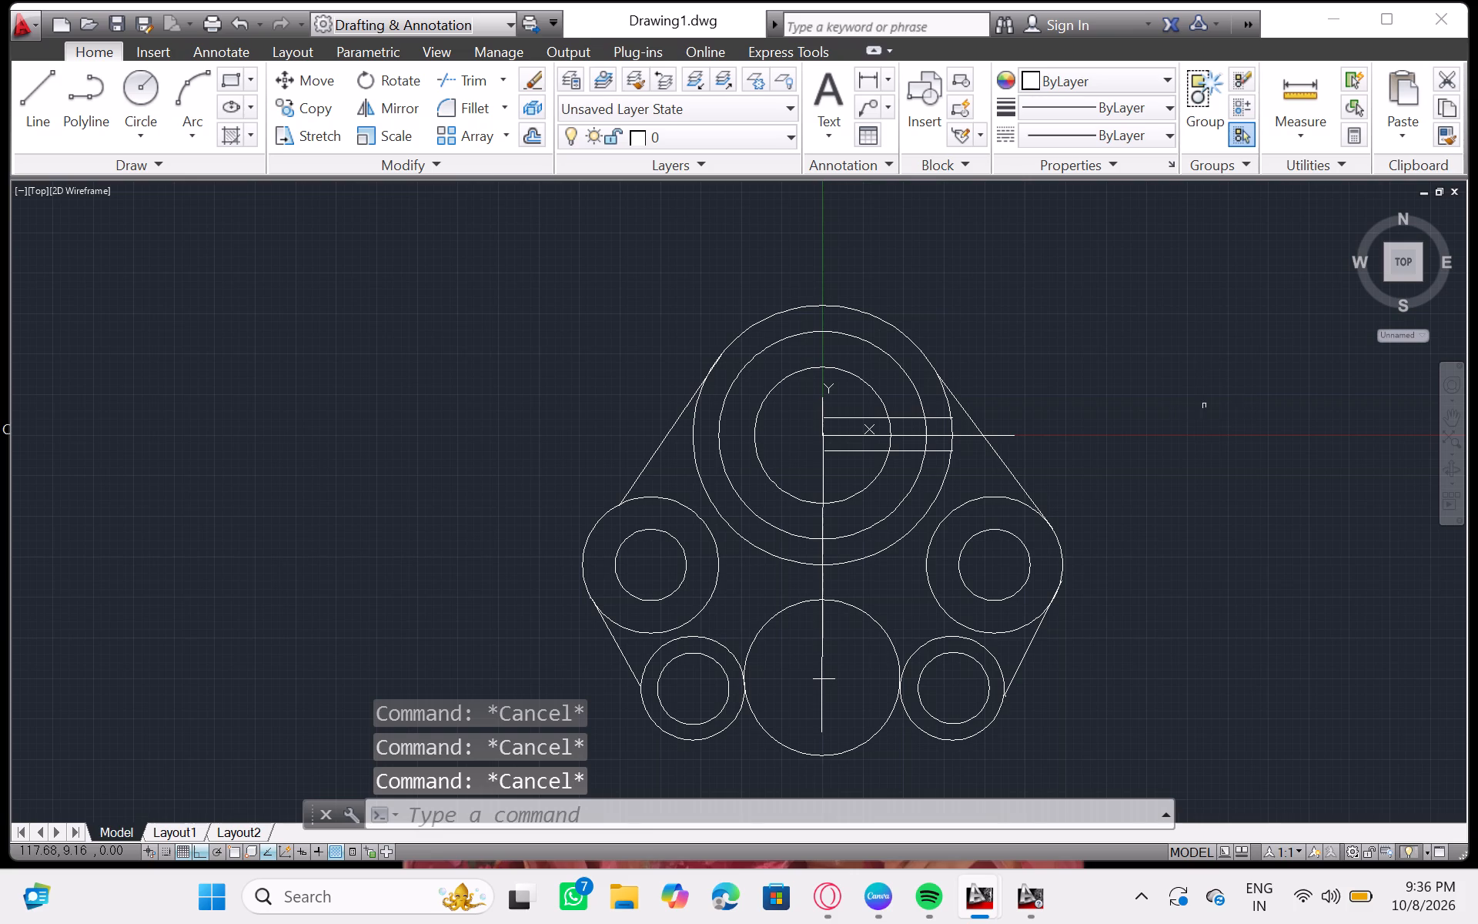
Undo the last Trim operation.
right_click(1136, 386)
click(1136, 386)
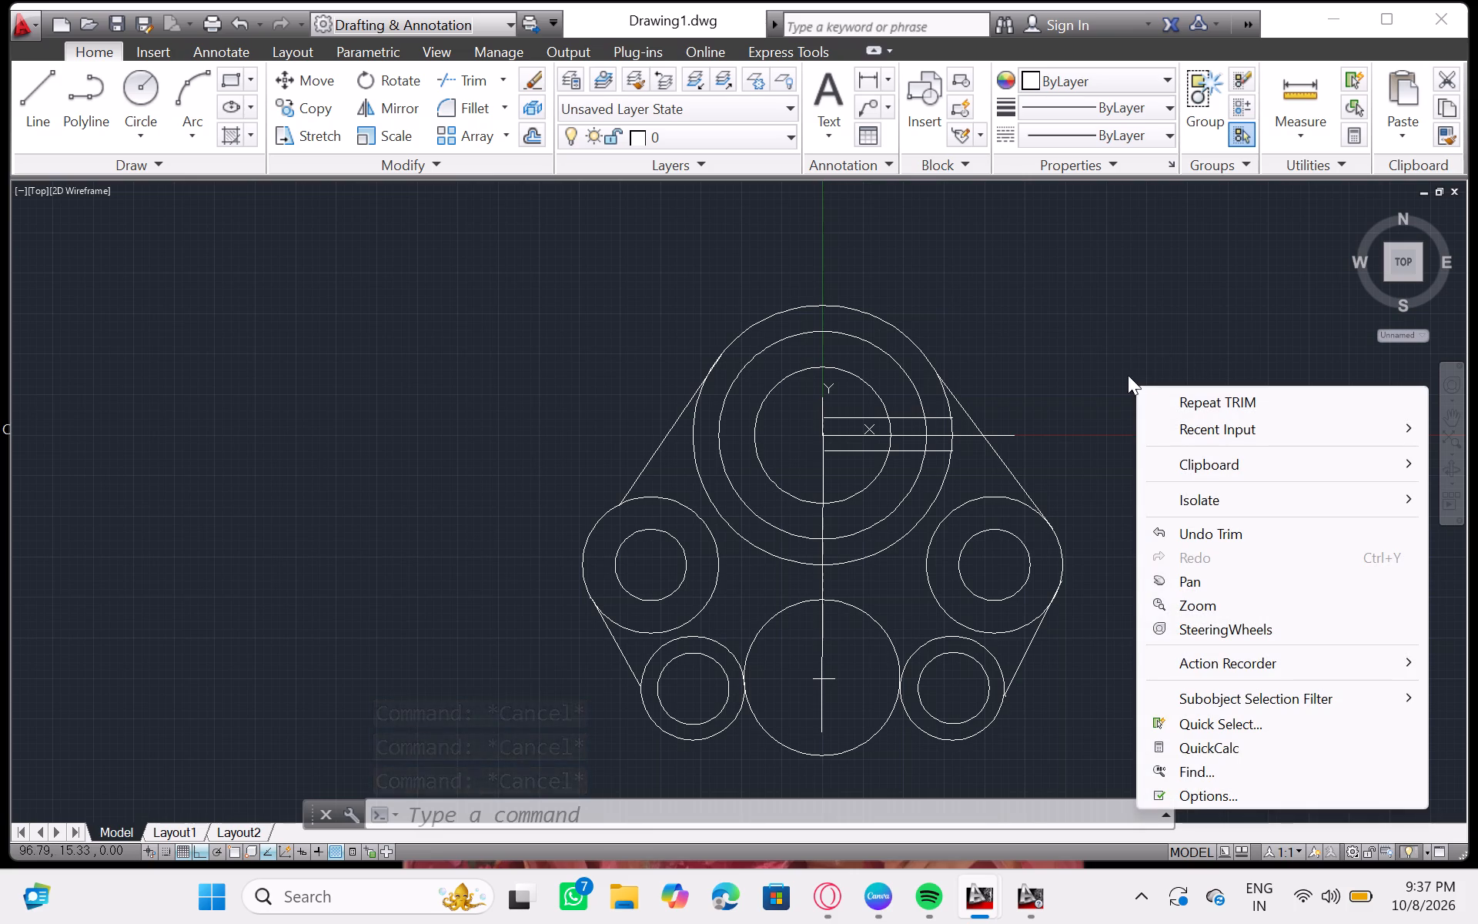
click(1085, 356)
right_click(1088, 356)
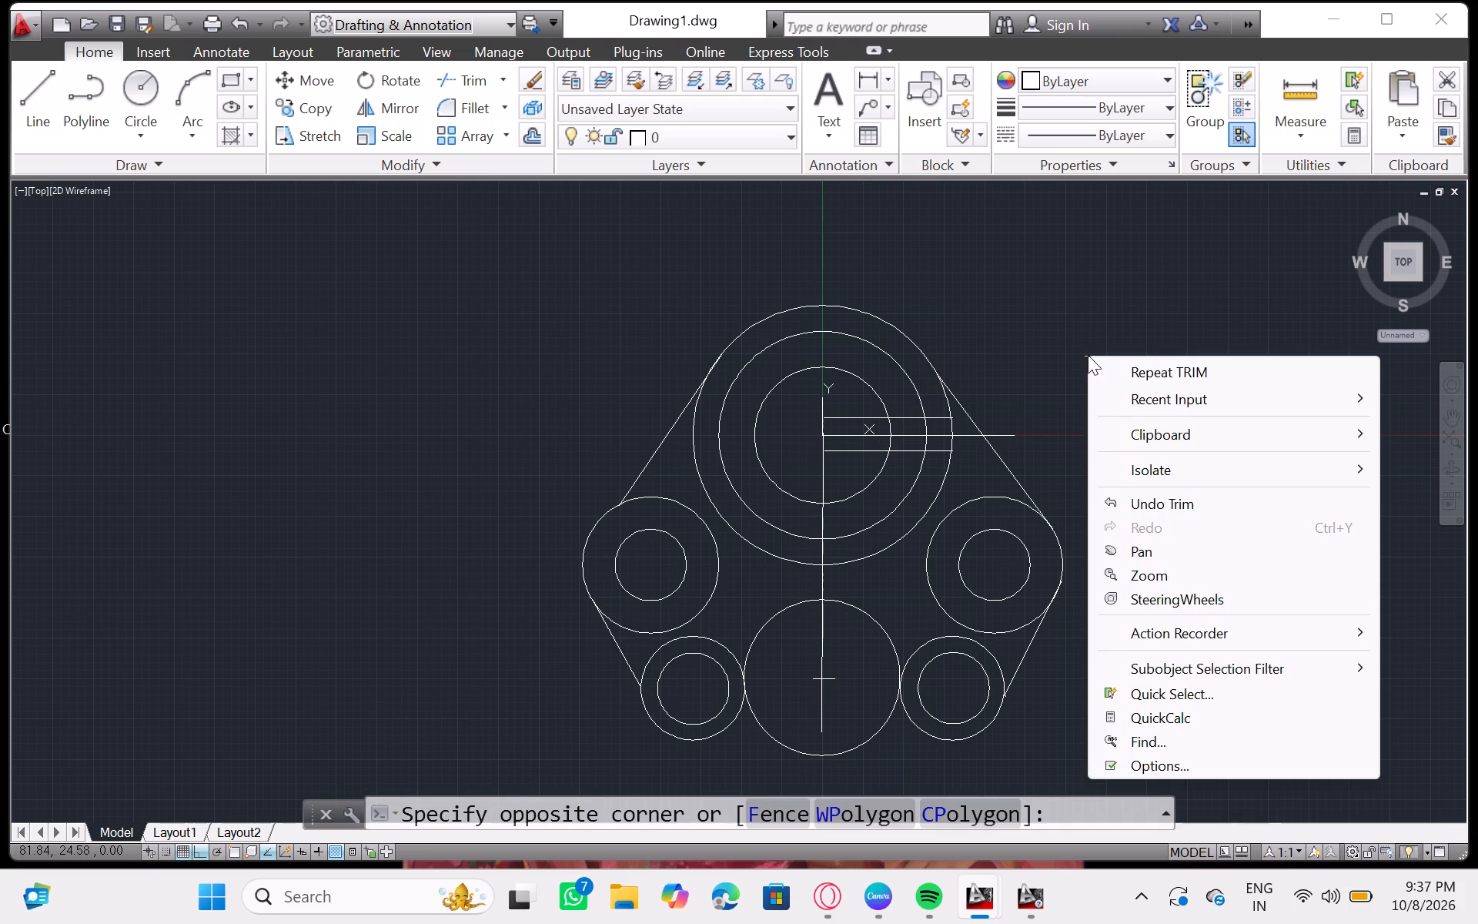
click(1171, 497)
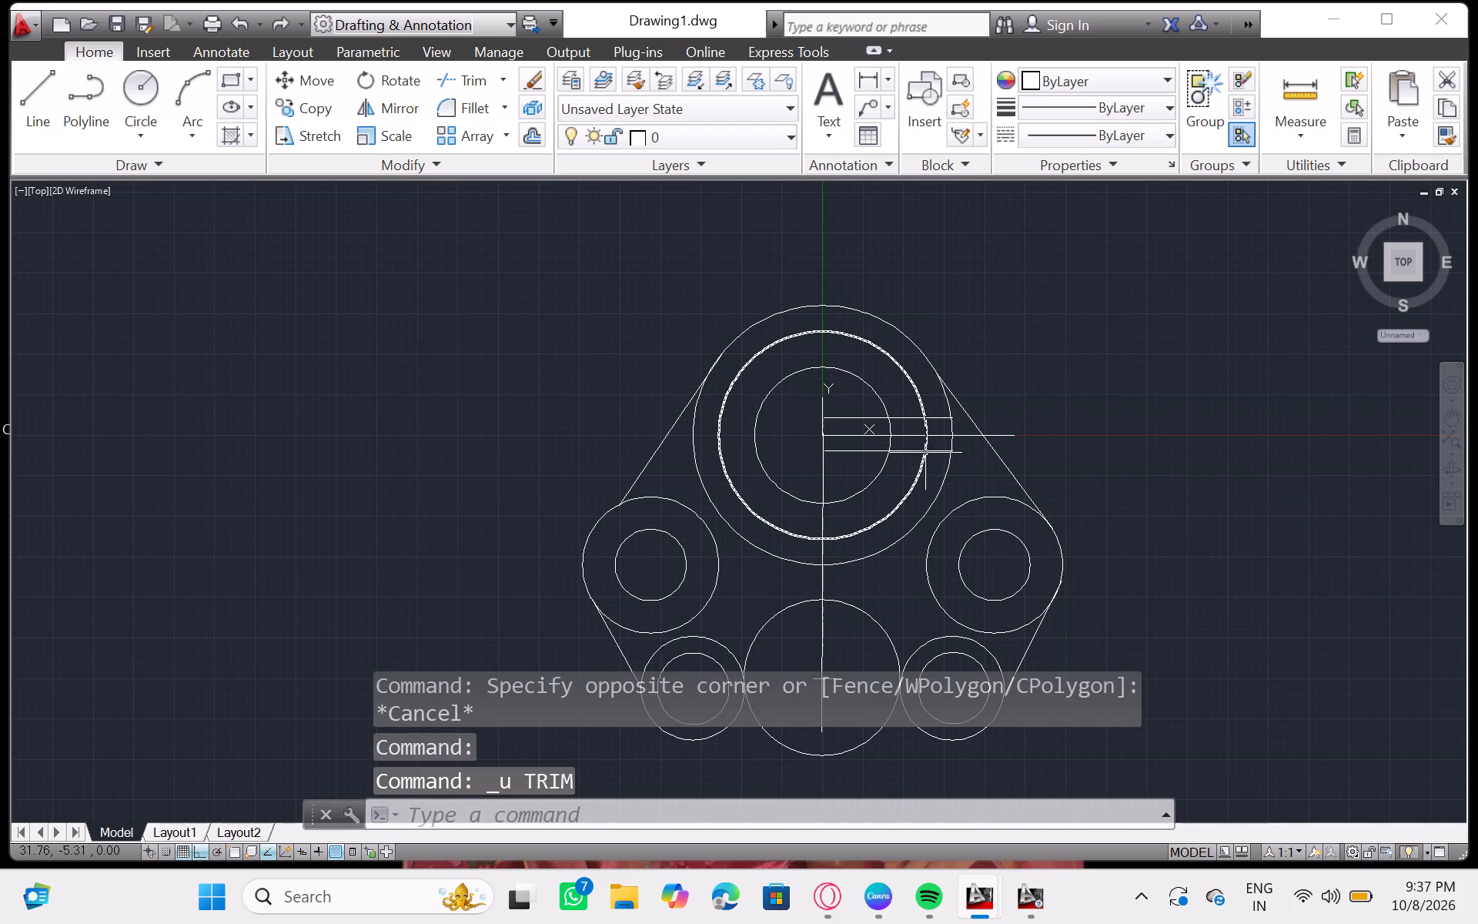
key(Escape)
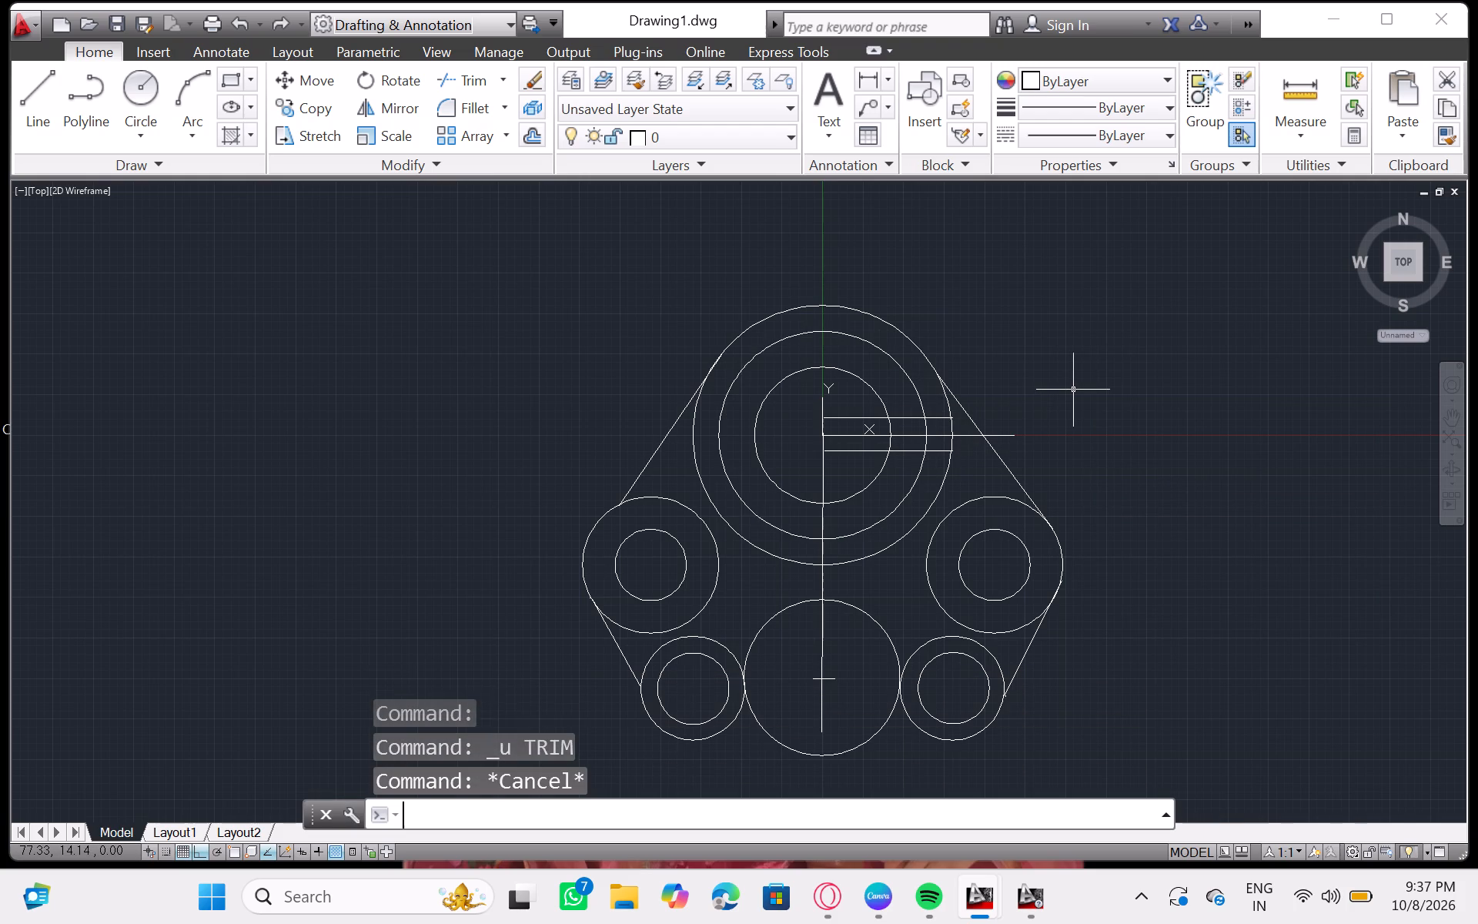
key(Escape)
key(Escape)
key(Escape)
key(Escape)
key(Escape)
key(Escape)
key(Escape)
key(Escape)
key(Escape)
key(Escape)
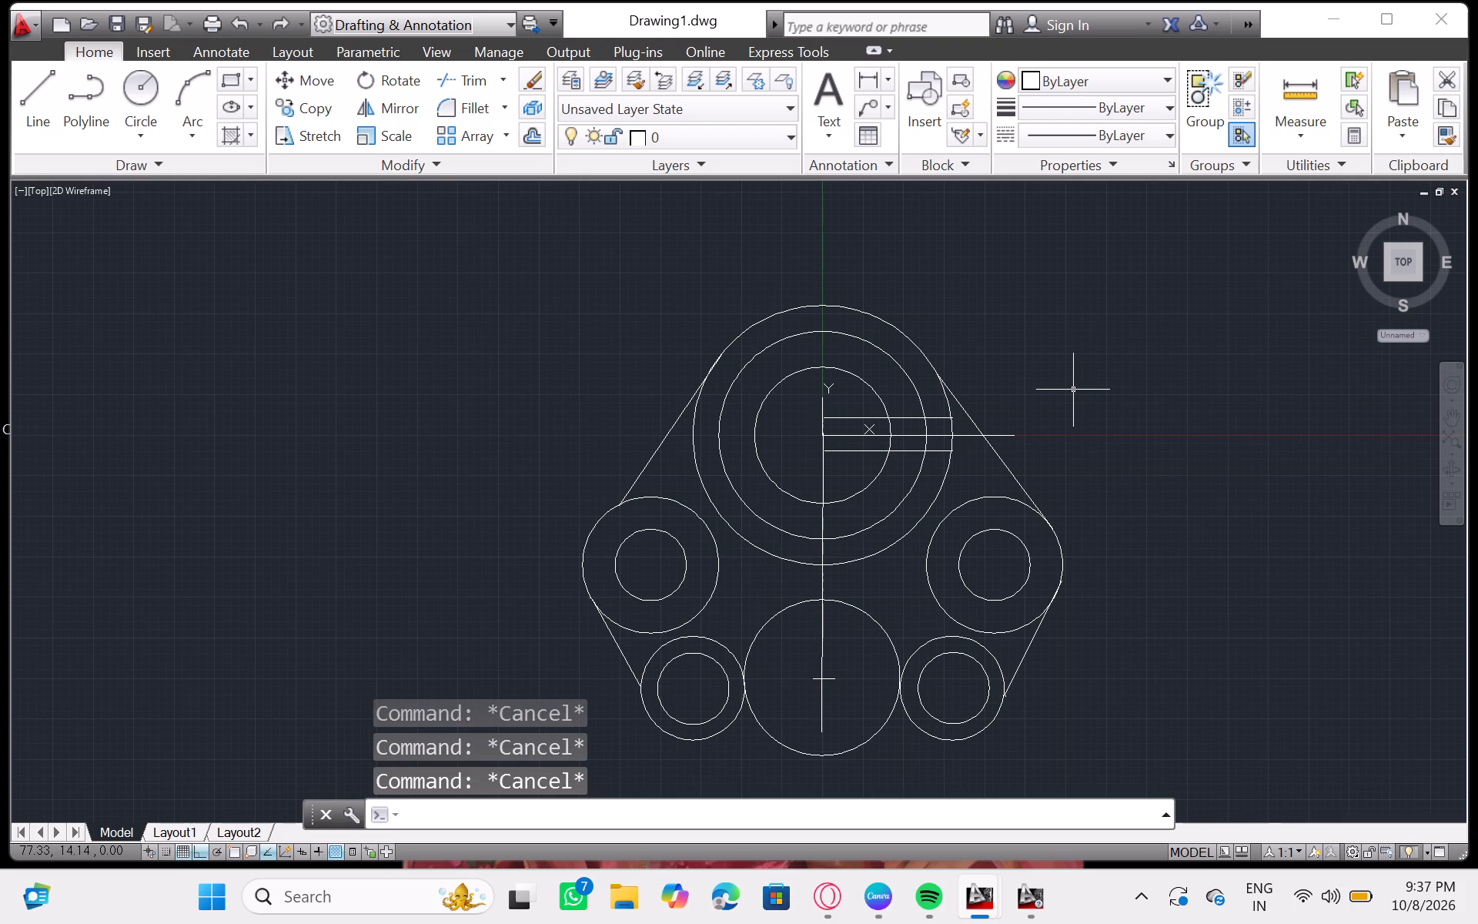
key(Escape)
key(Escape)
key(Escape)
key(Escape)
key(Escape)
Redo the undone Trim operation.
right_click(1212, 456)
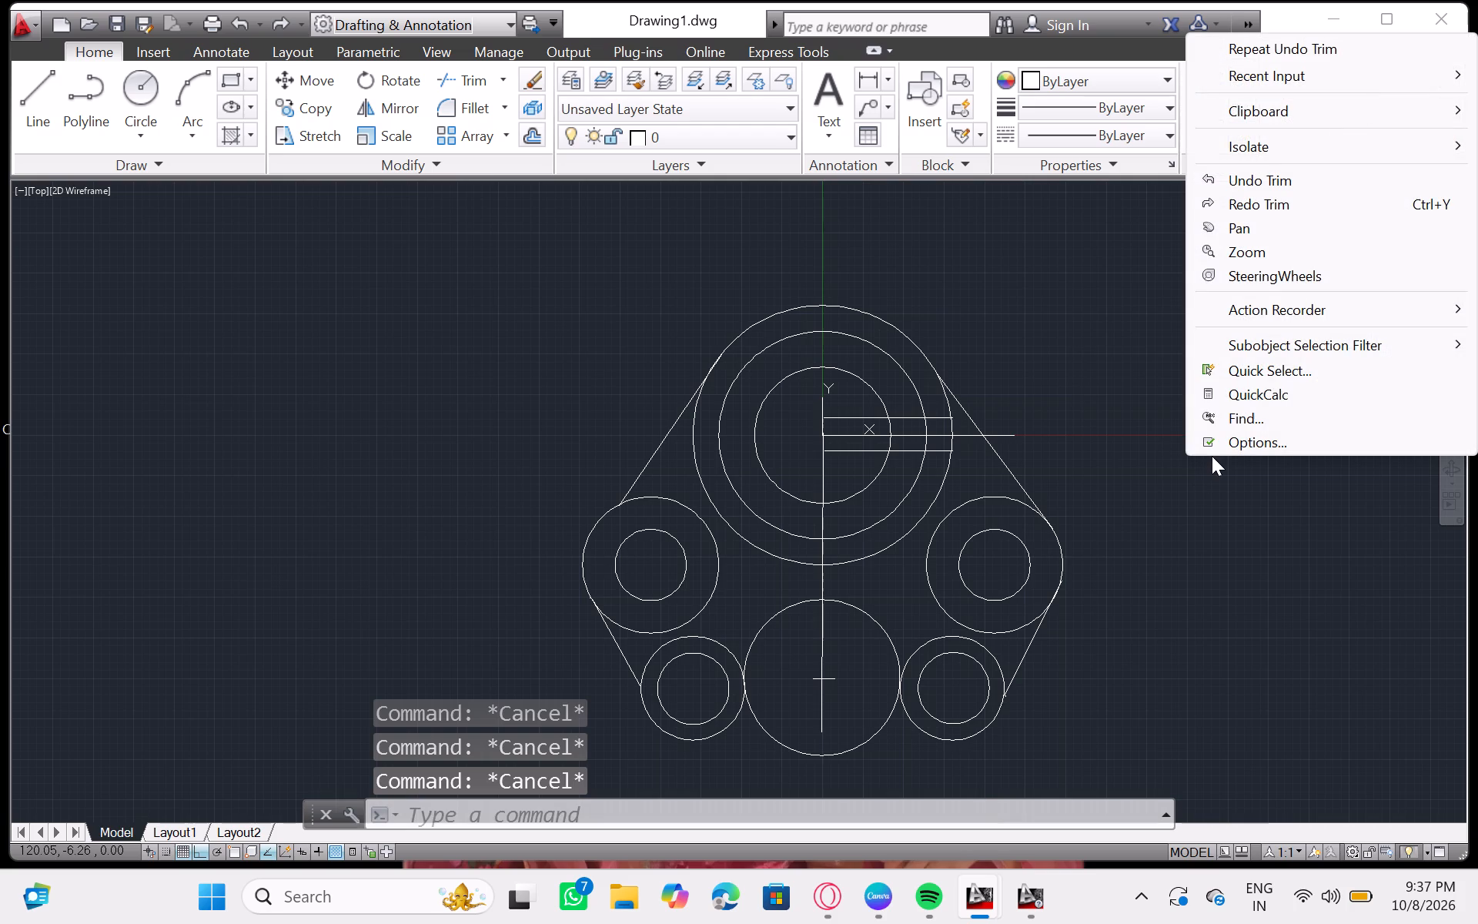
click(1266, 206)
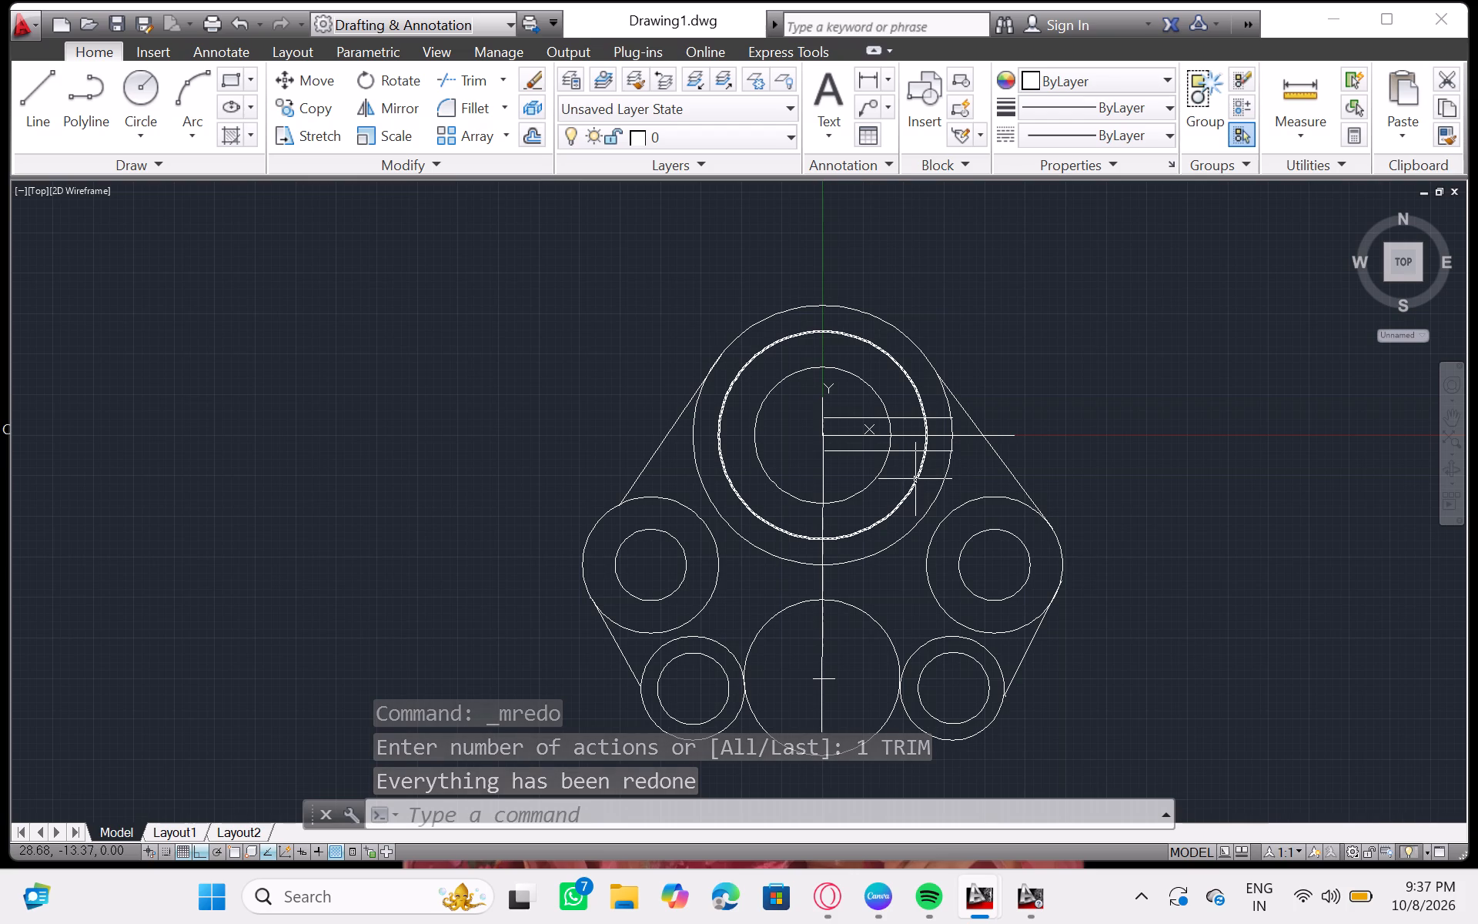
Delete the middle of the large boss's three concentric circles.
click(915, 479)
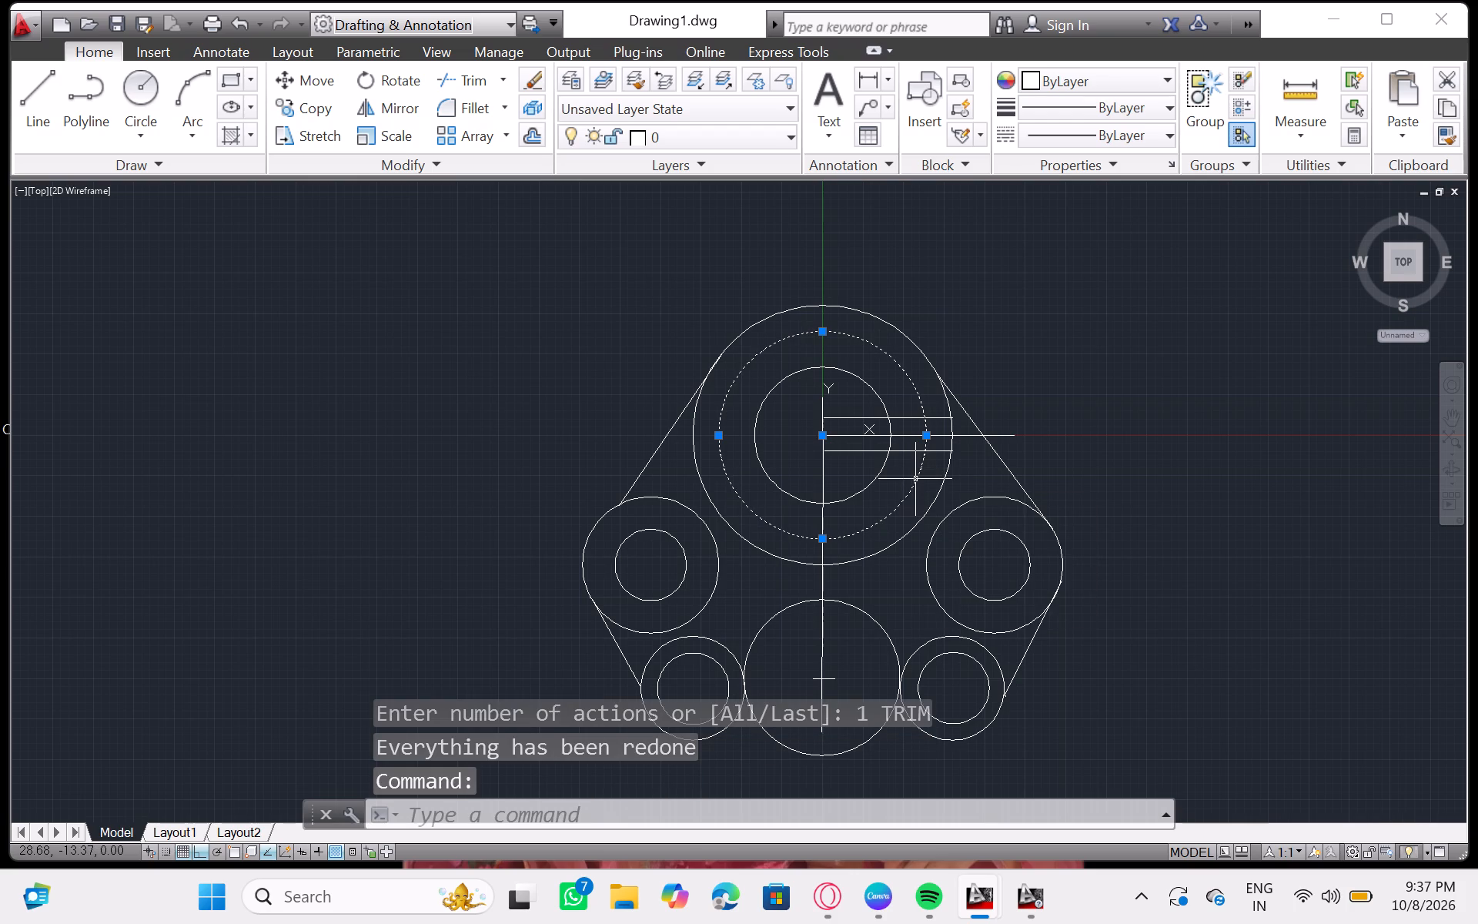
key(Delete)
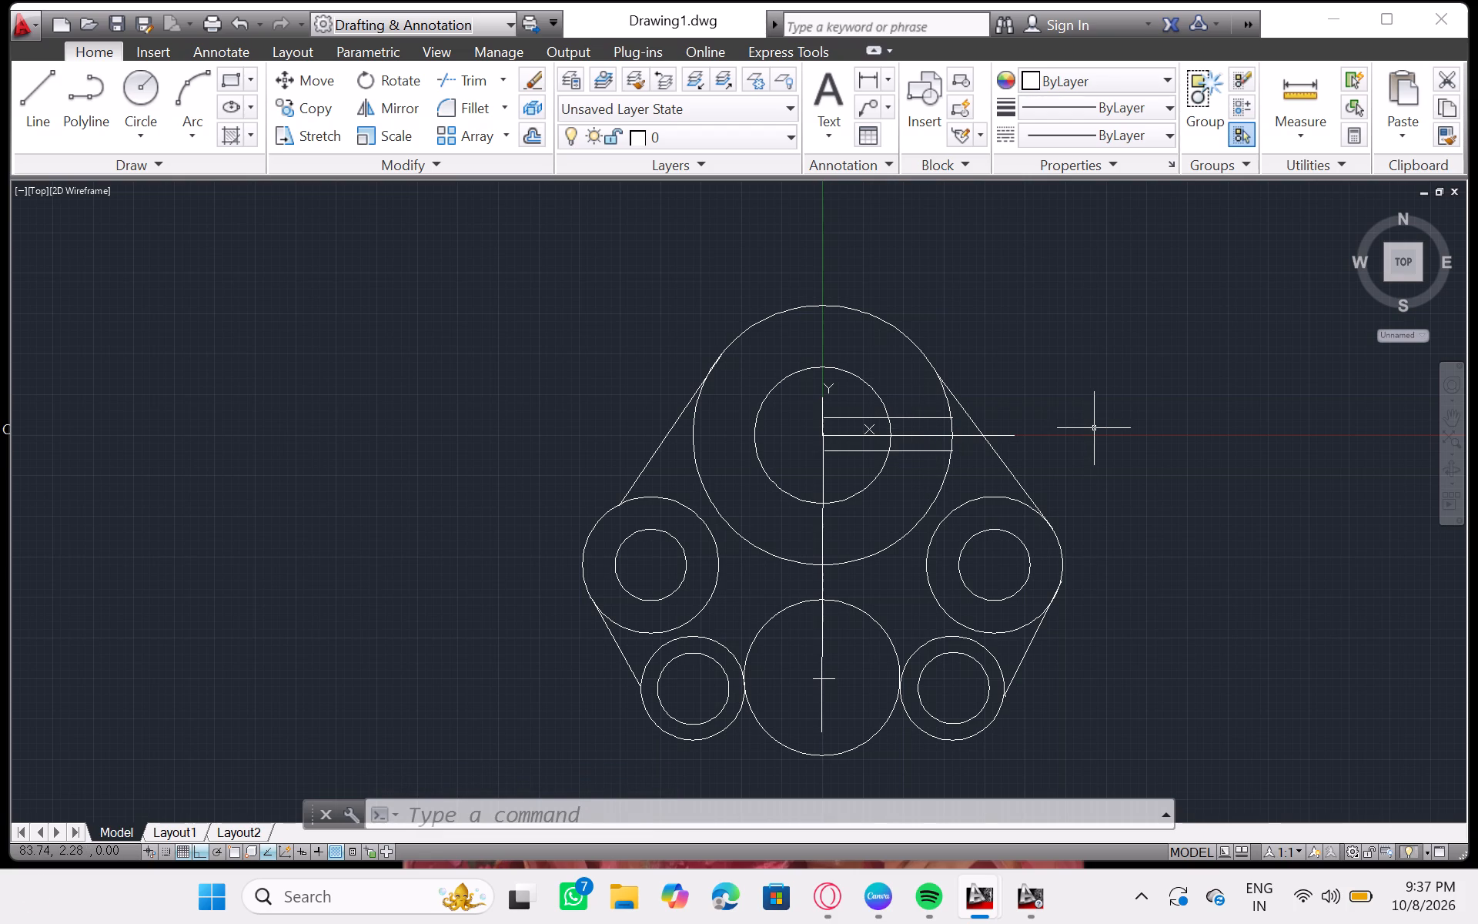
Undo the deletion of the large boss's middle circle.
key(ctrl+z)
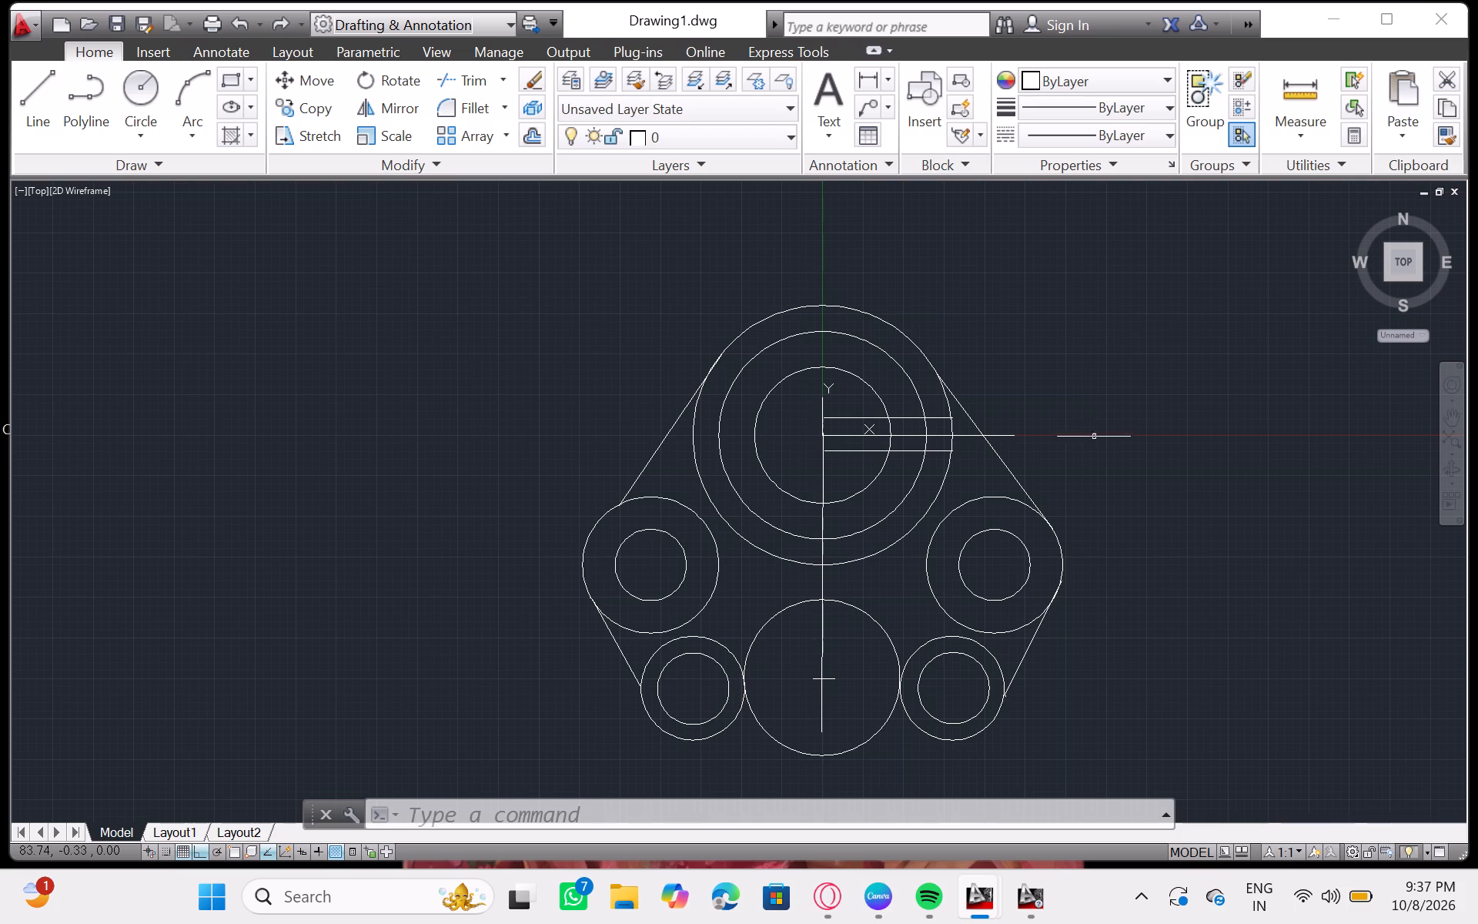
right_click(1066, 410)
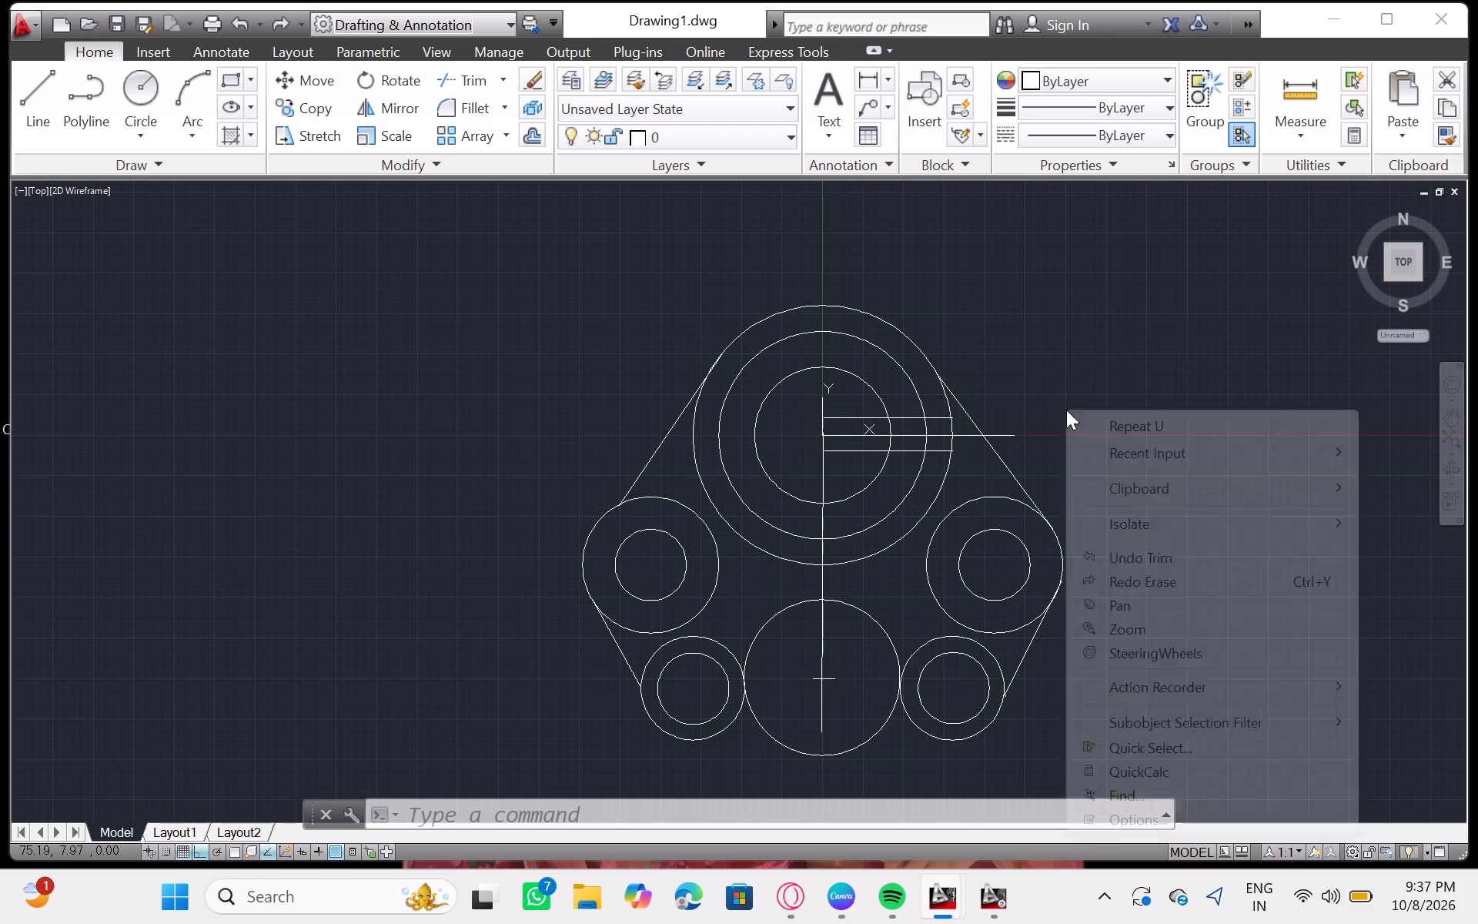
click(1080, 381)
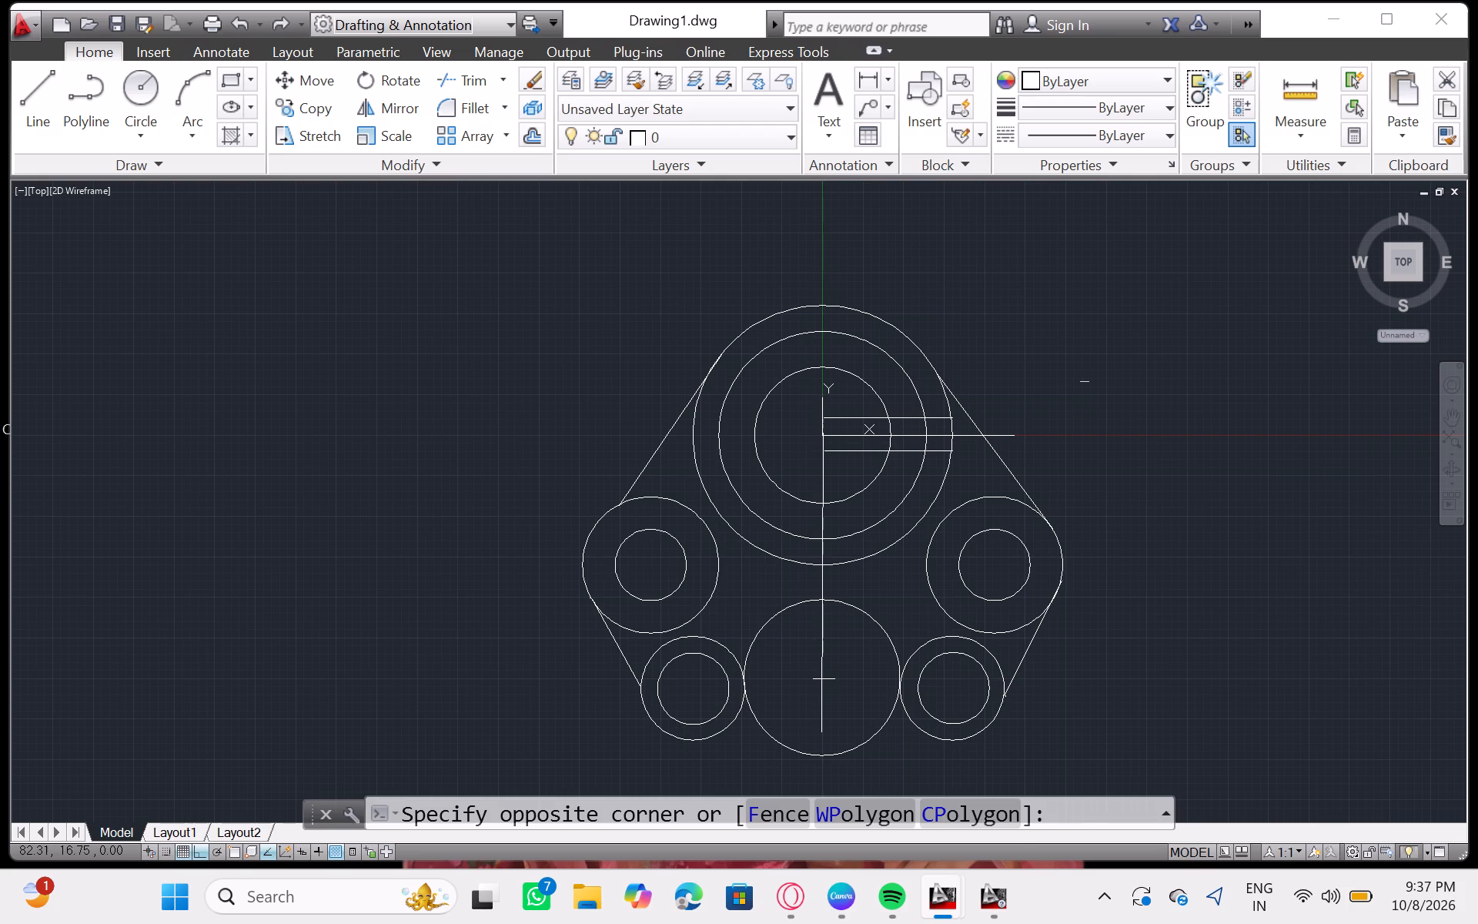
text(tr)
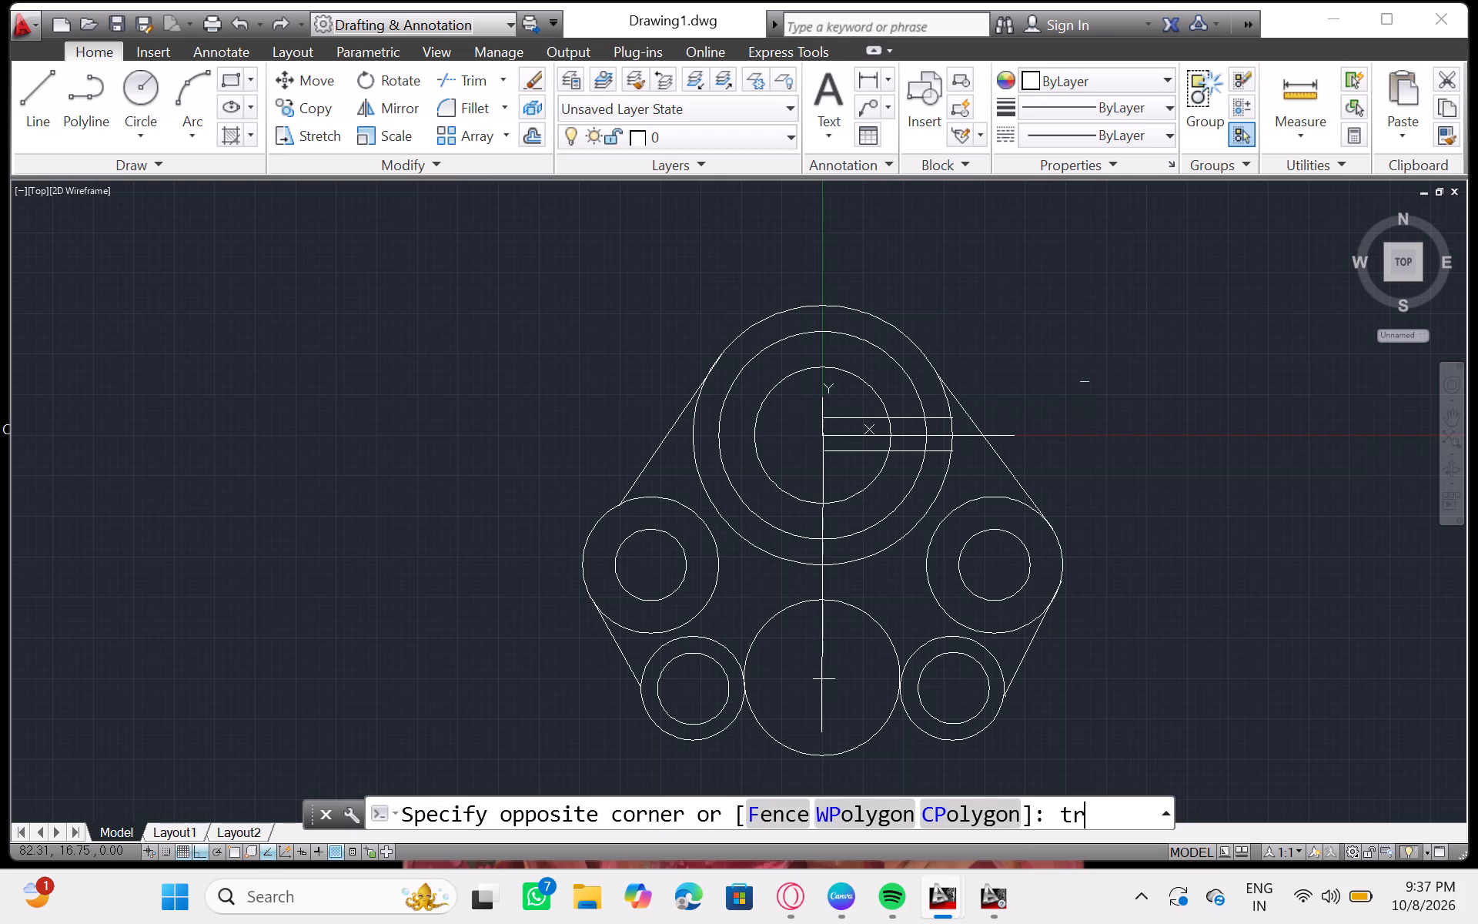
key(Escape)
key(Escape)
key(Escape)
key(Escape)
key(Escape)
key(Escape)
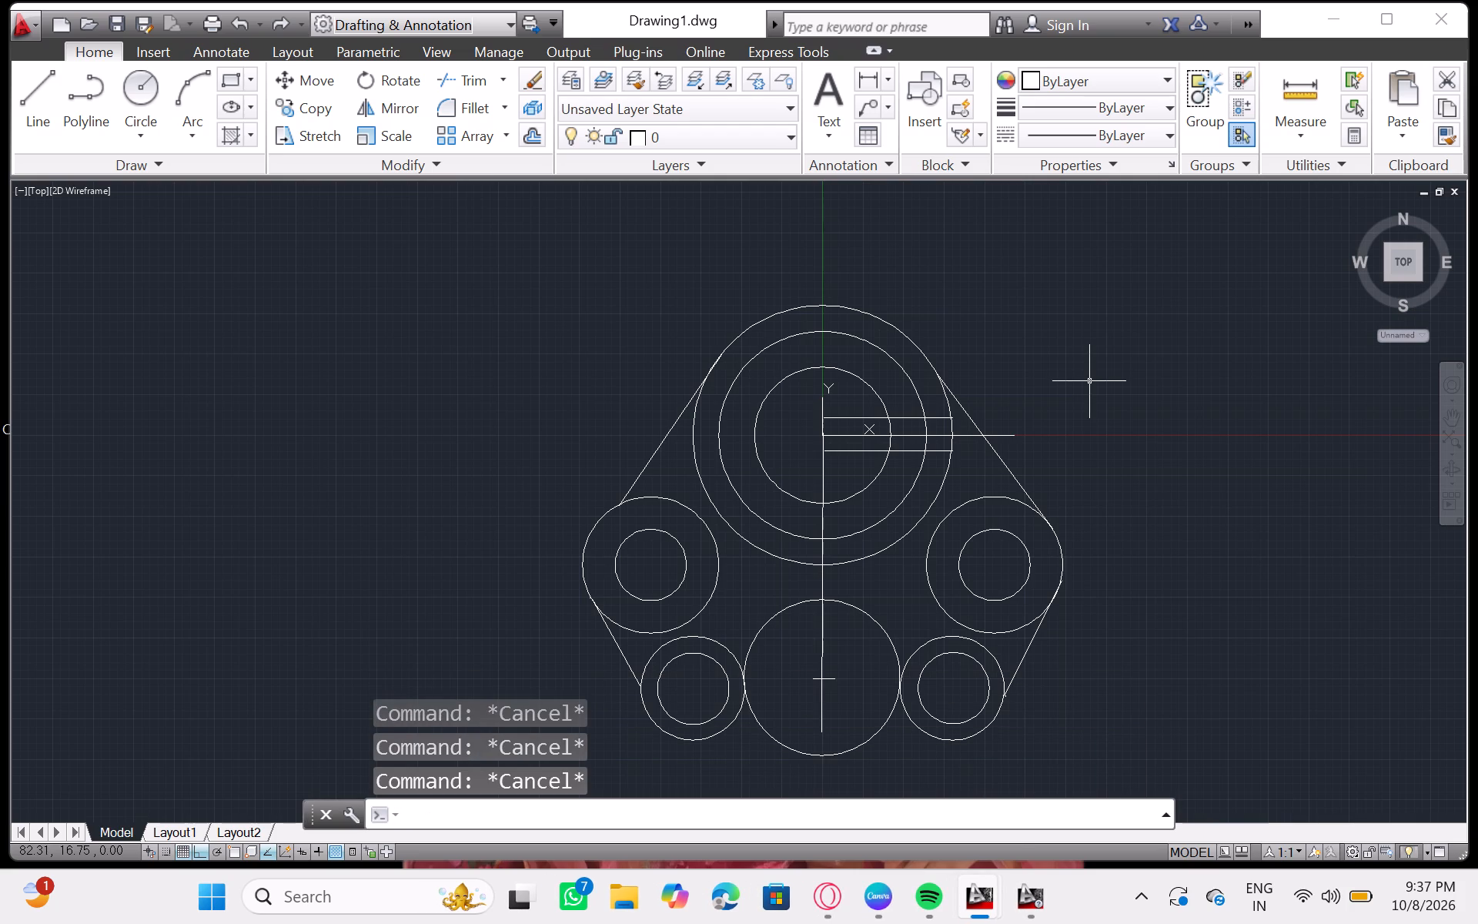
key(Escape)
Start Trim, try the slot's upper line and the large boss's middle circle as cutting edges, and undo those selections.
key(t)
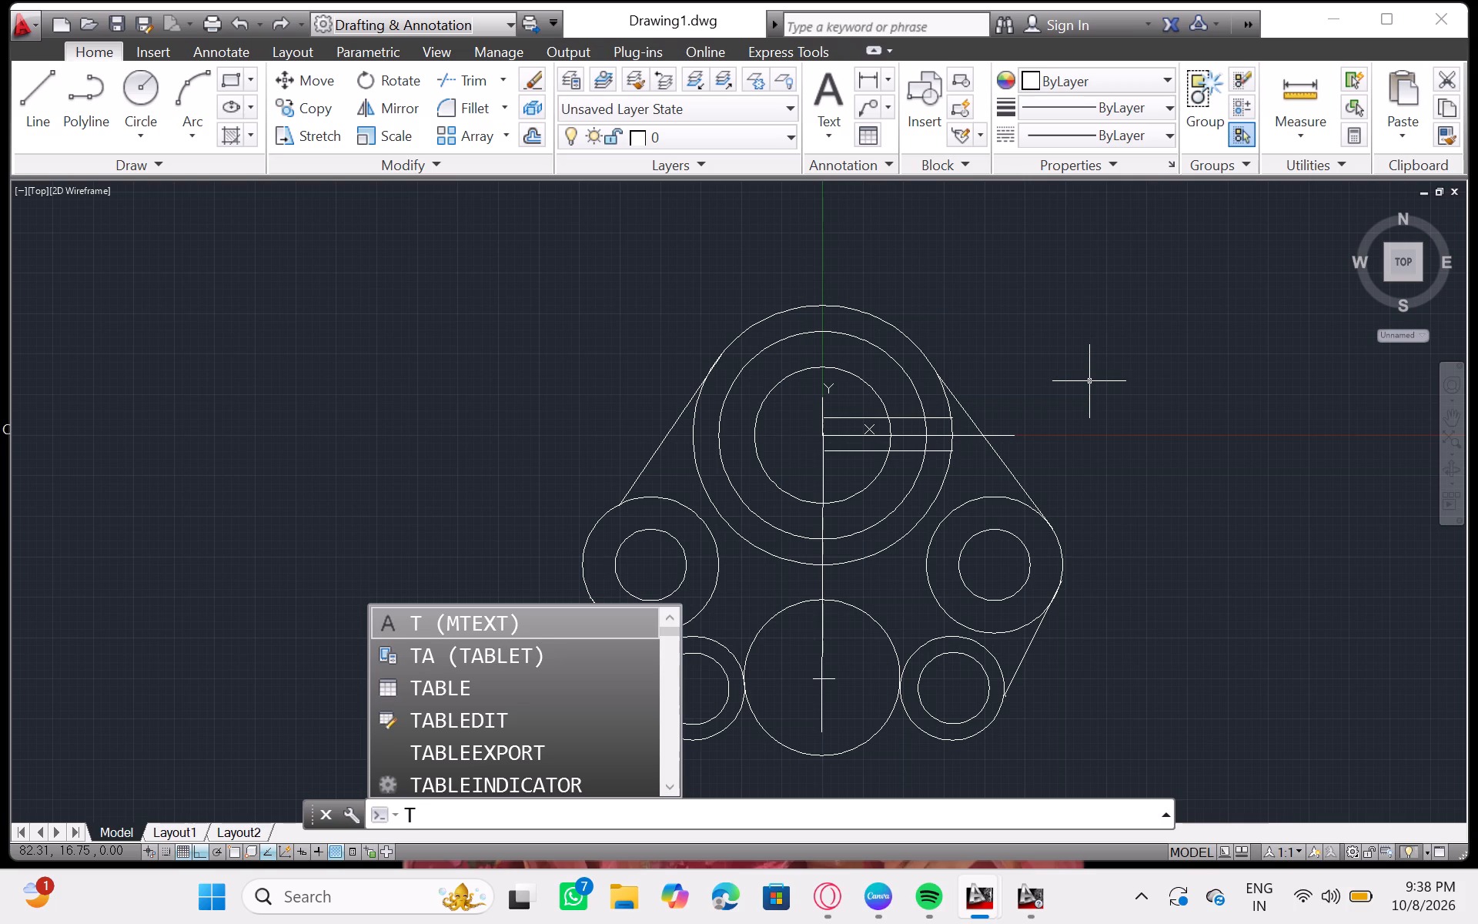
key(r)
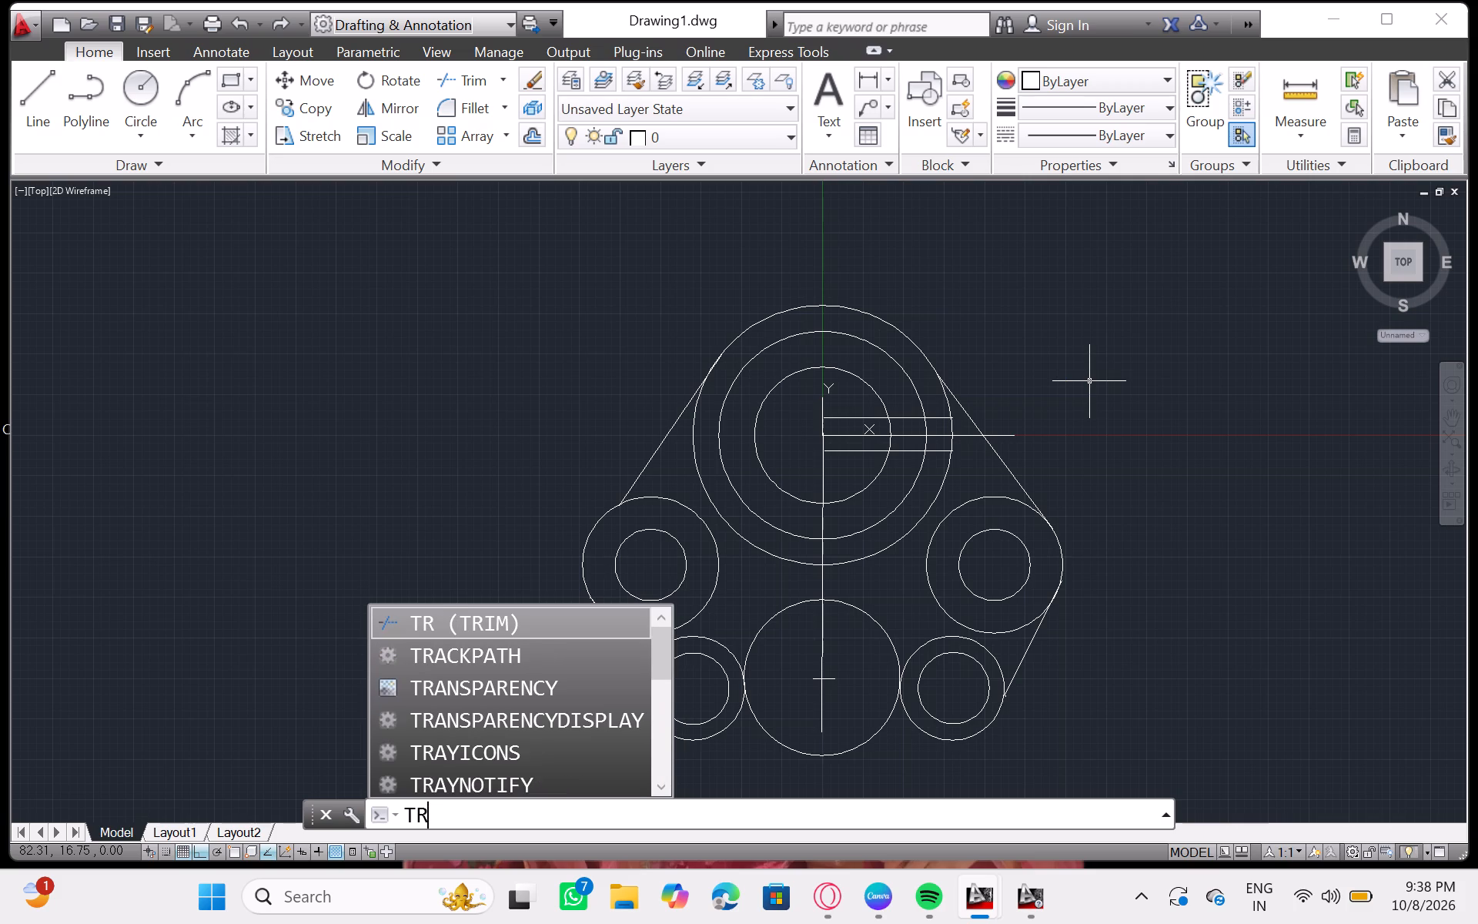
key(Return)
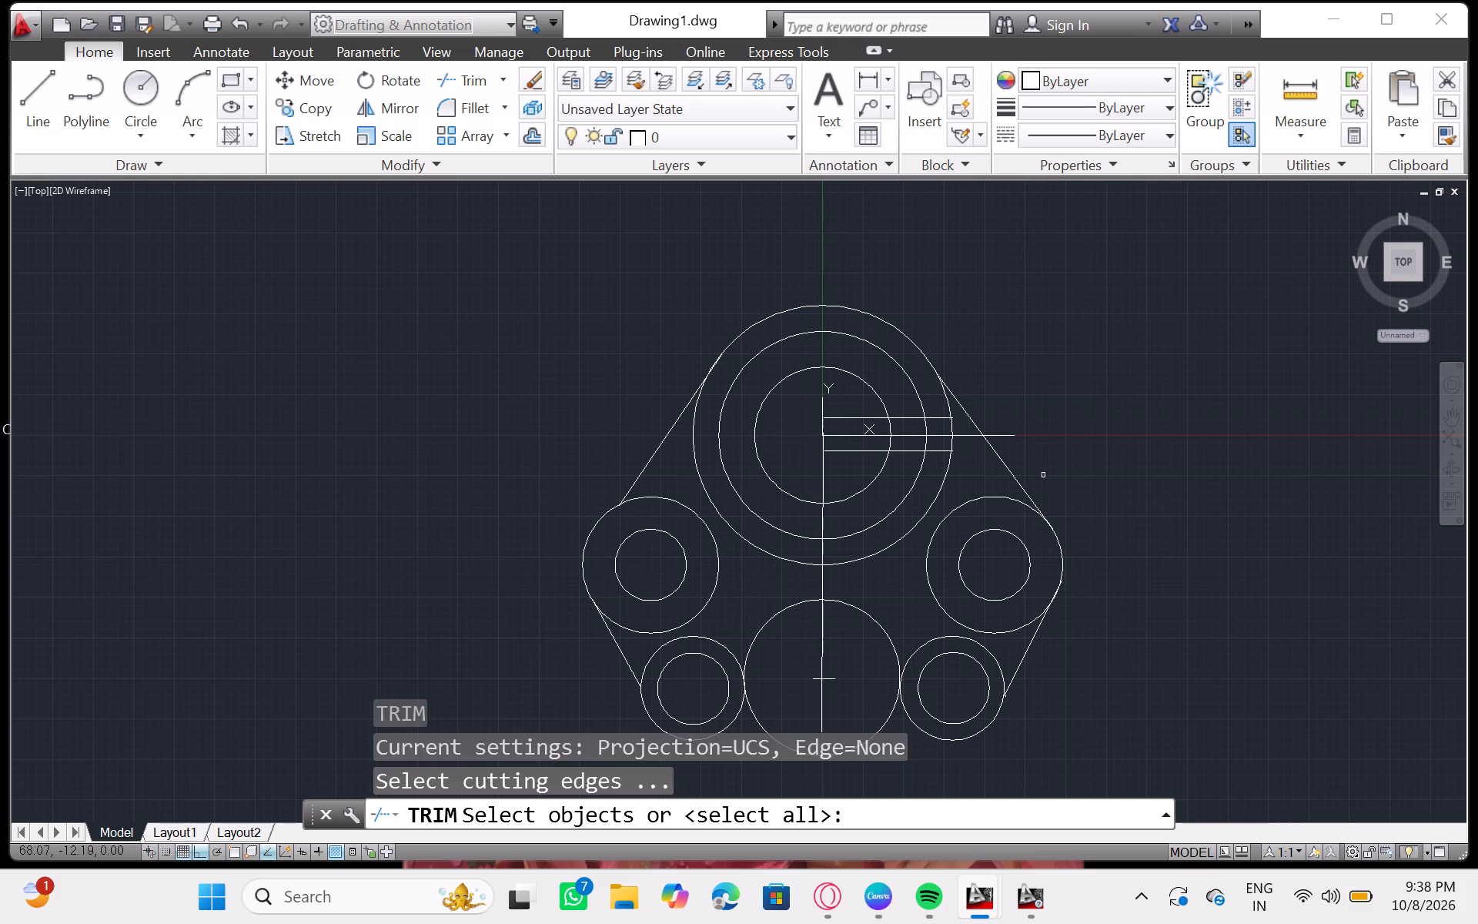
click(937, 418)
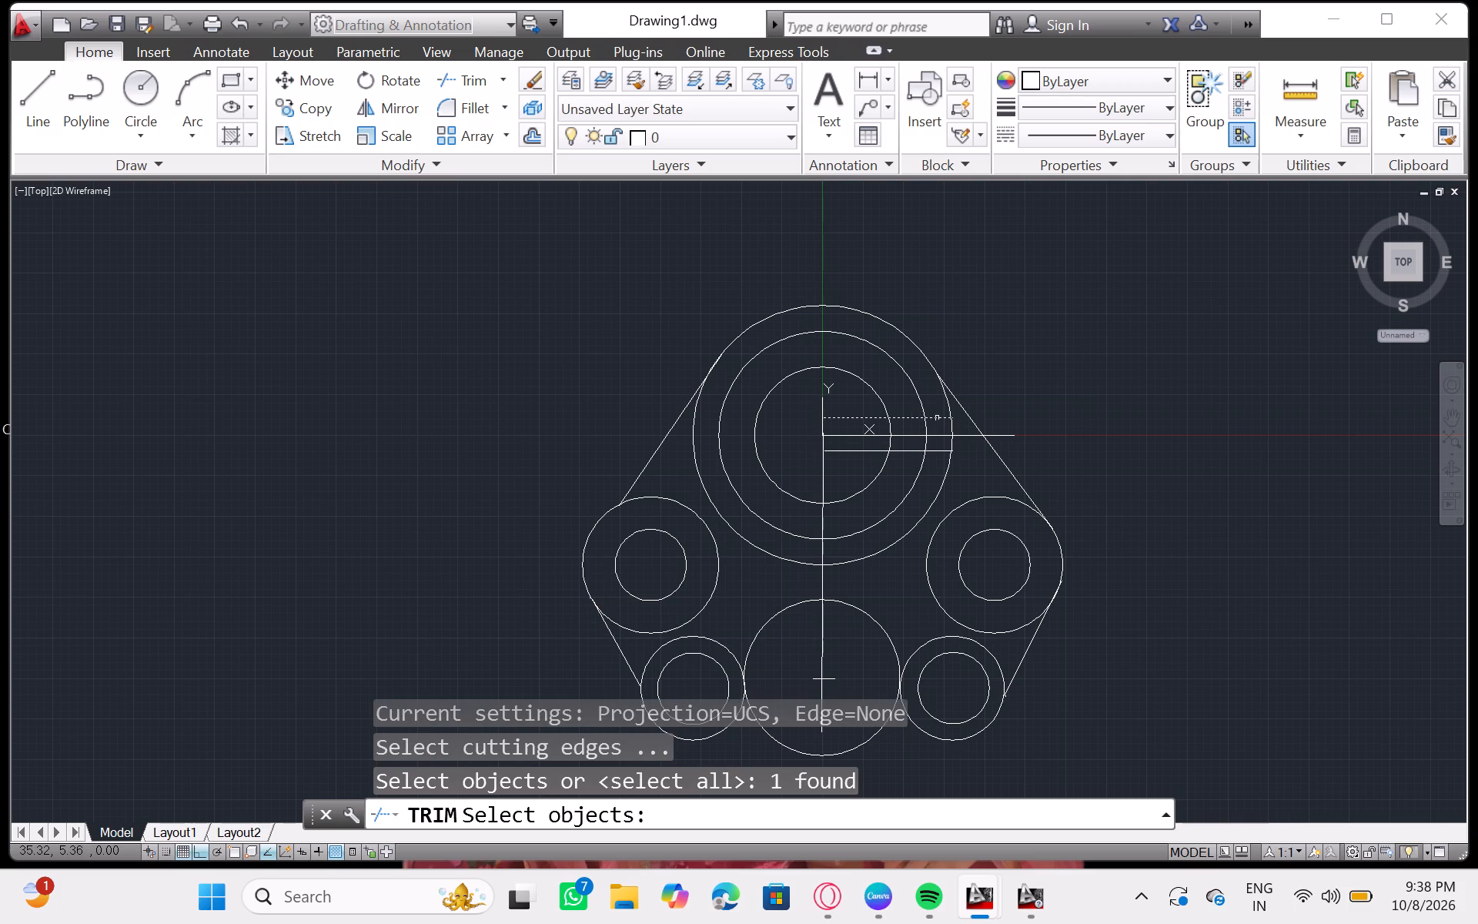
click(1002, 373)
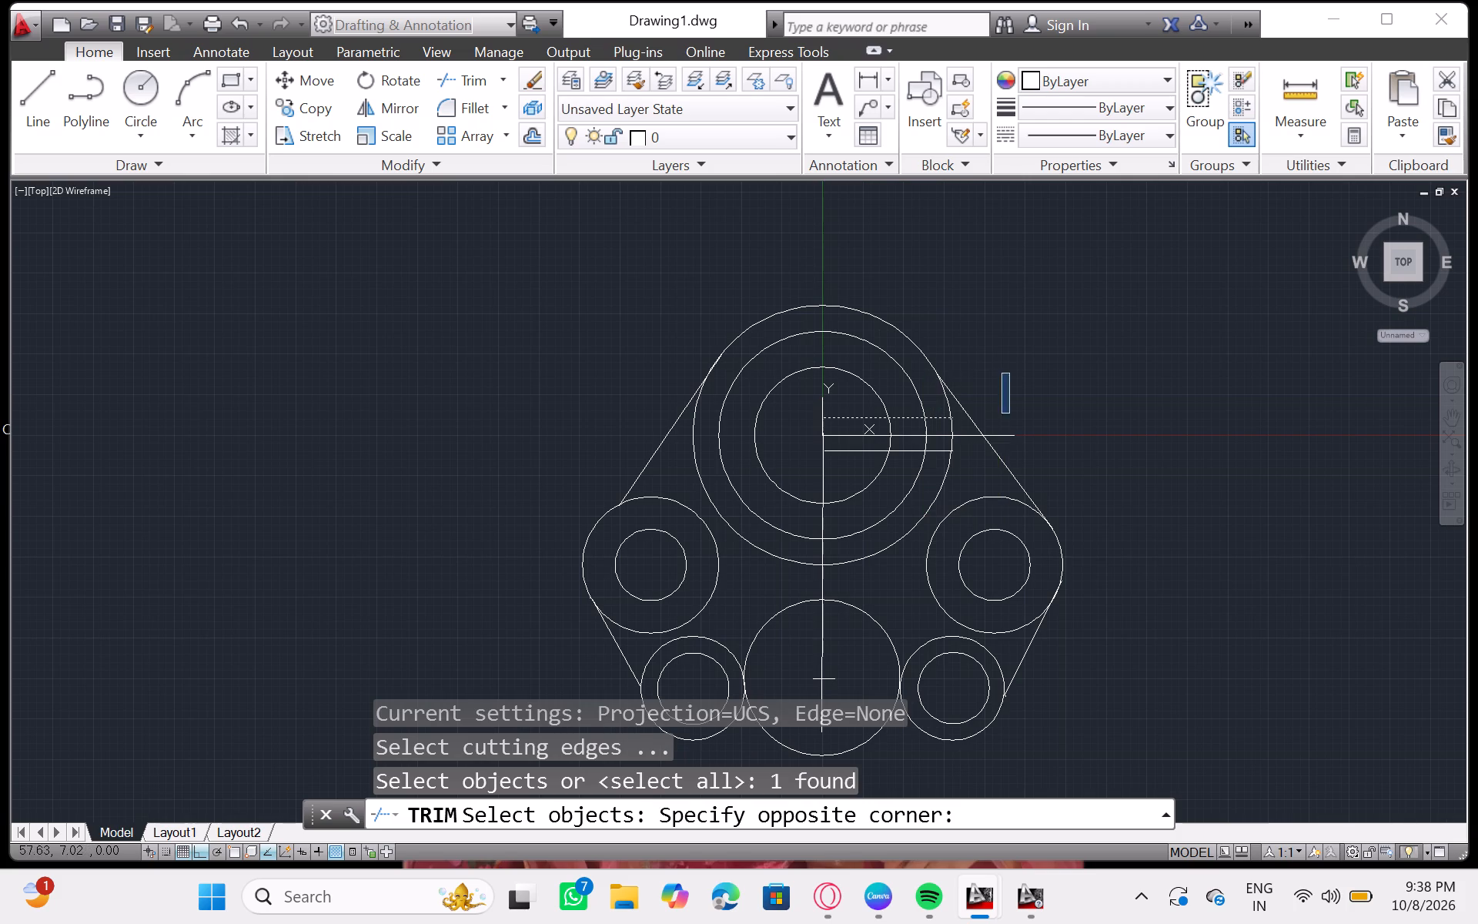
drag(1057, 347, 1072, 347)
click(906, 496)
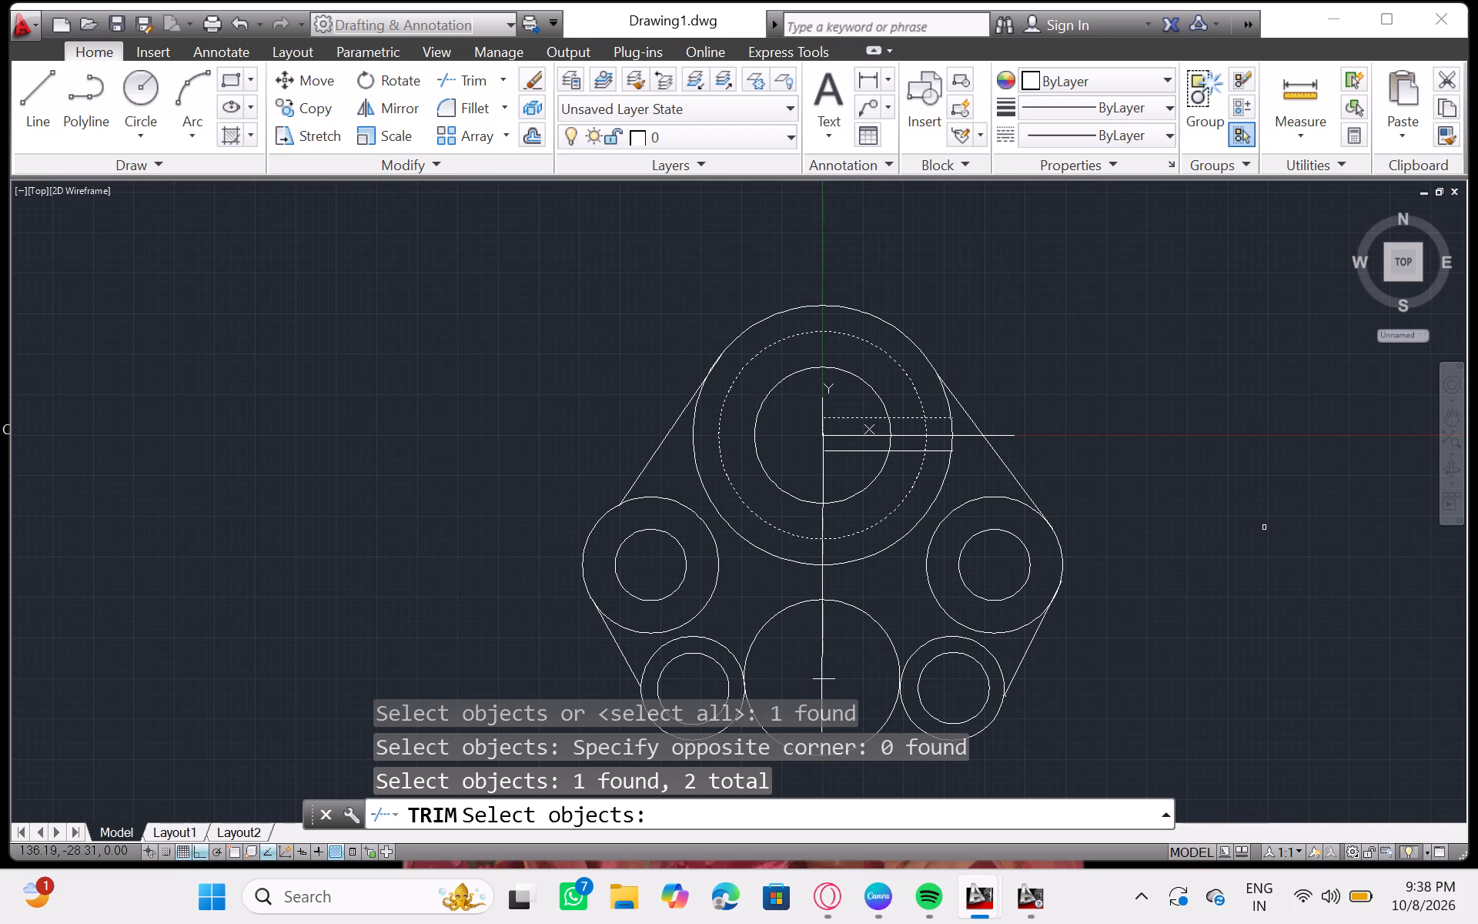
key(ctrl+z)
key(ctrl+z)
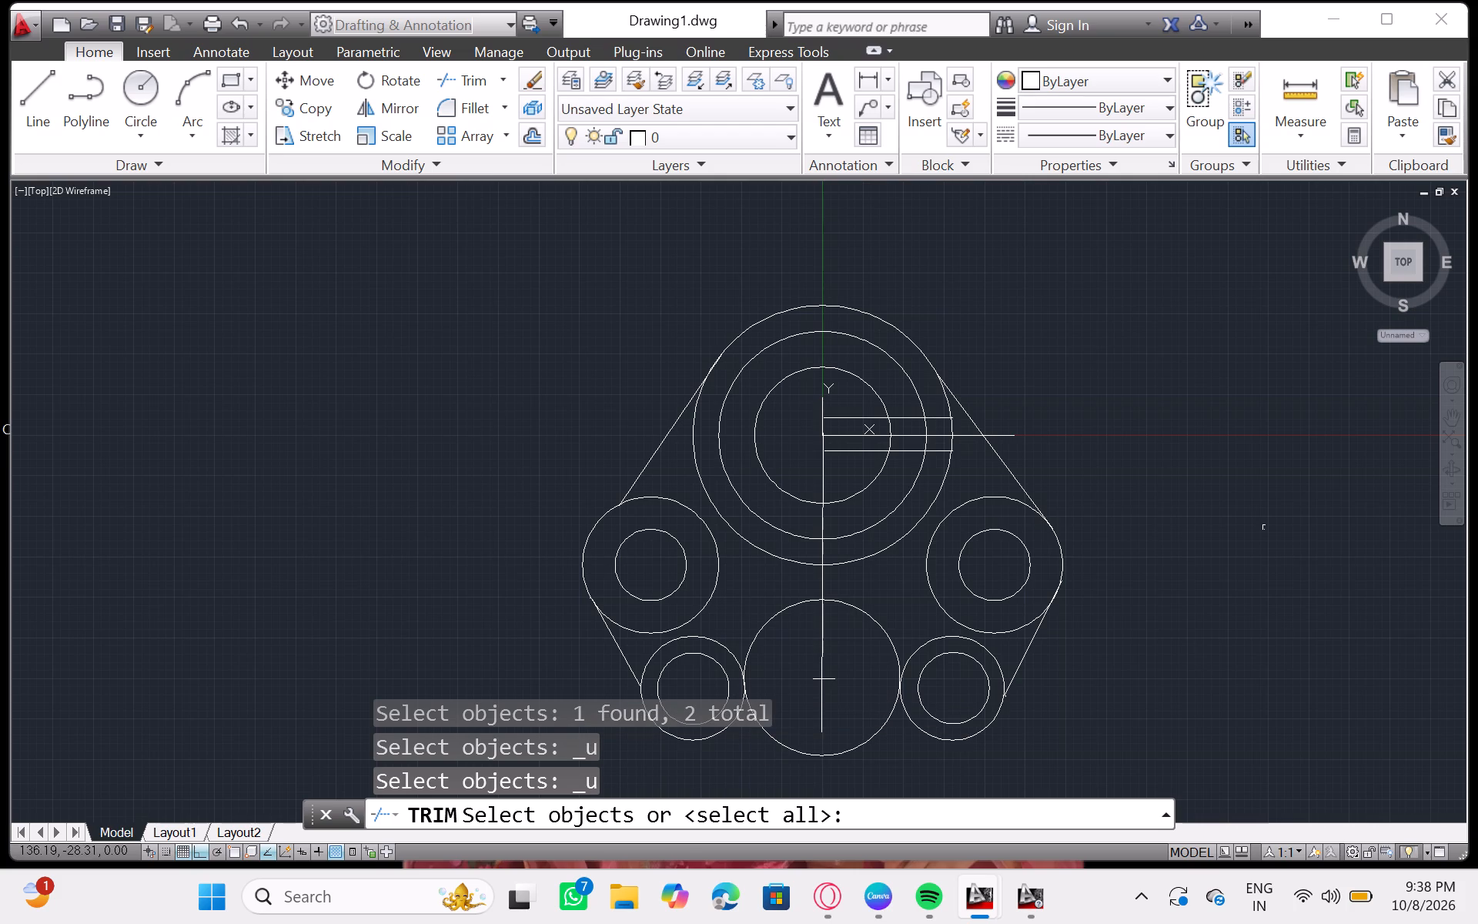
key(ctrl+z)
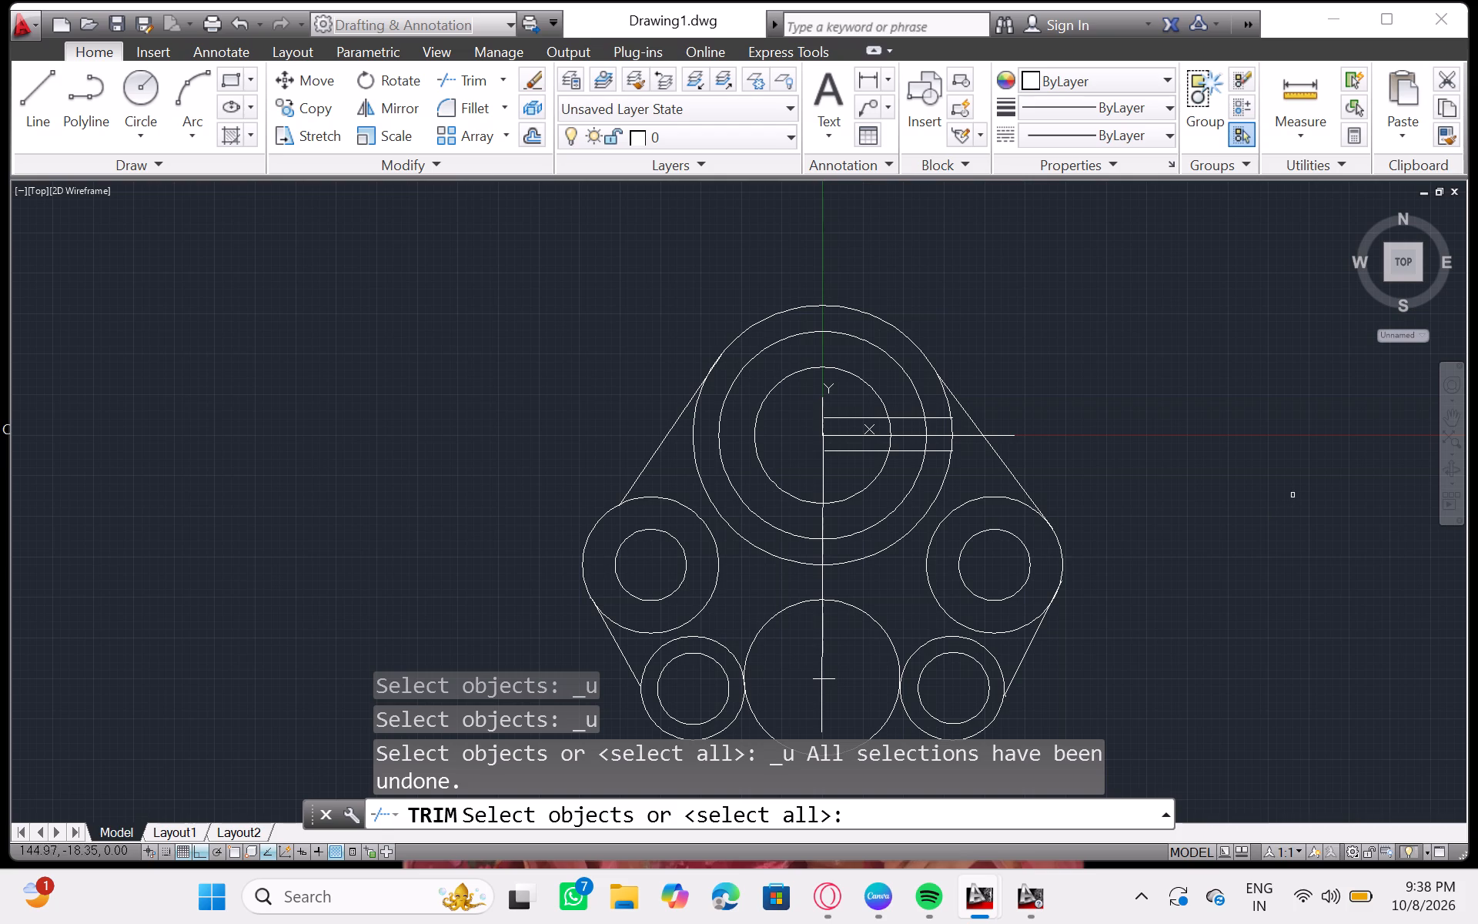
Set the large boss's middle circle as the Trim cutting edge and erase that circle with Trim's eRase option.
click(918, 392)
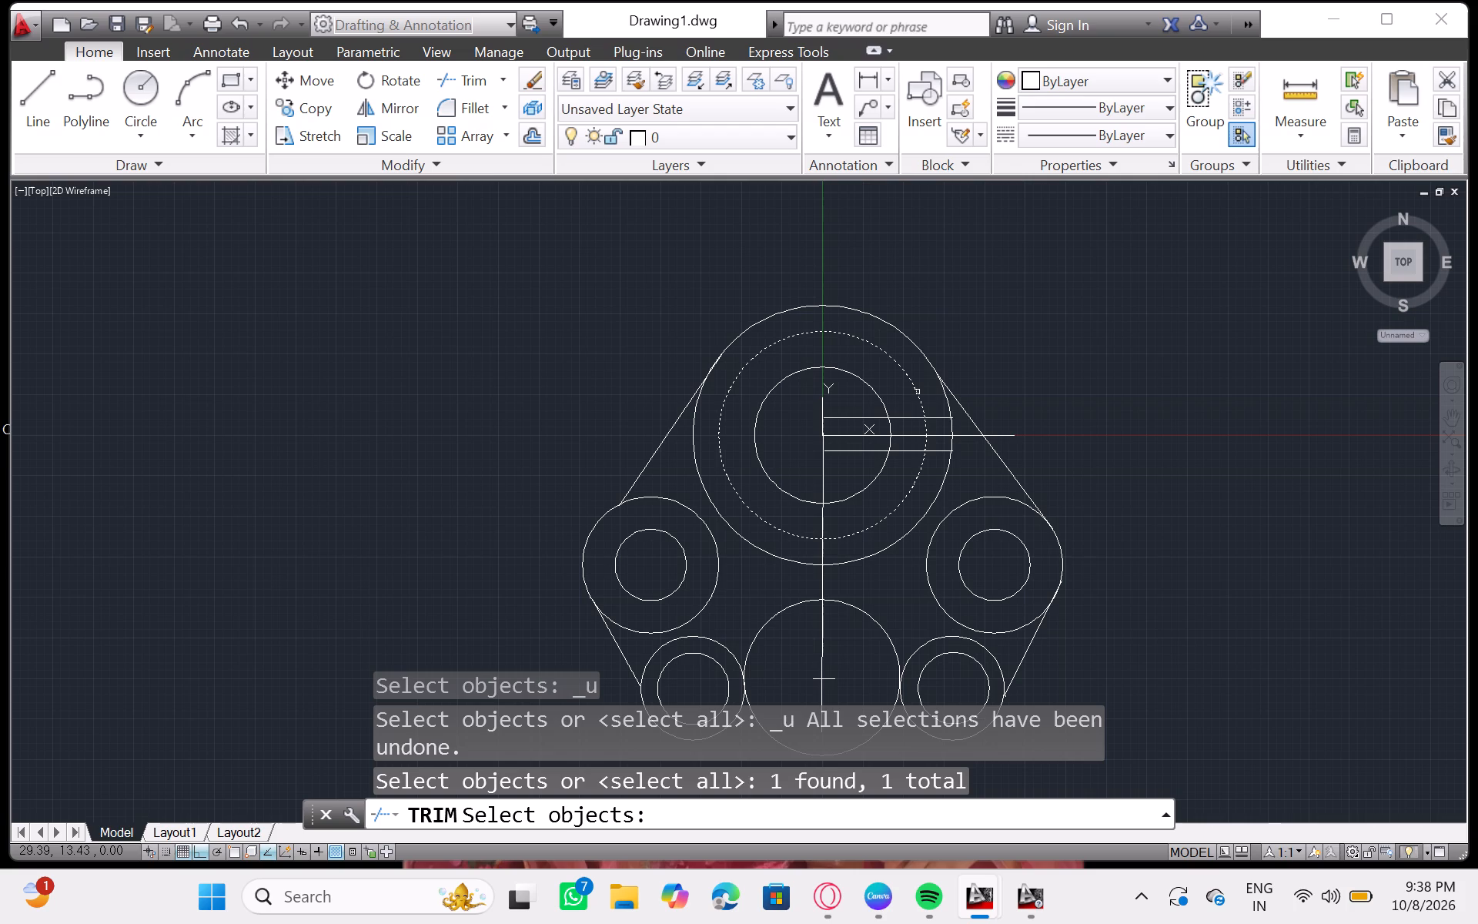
key(Delete)
key(Delete)
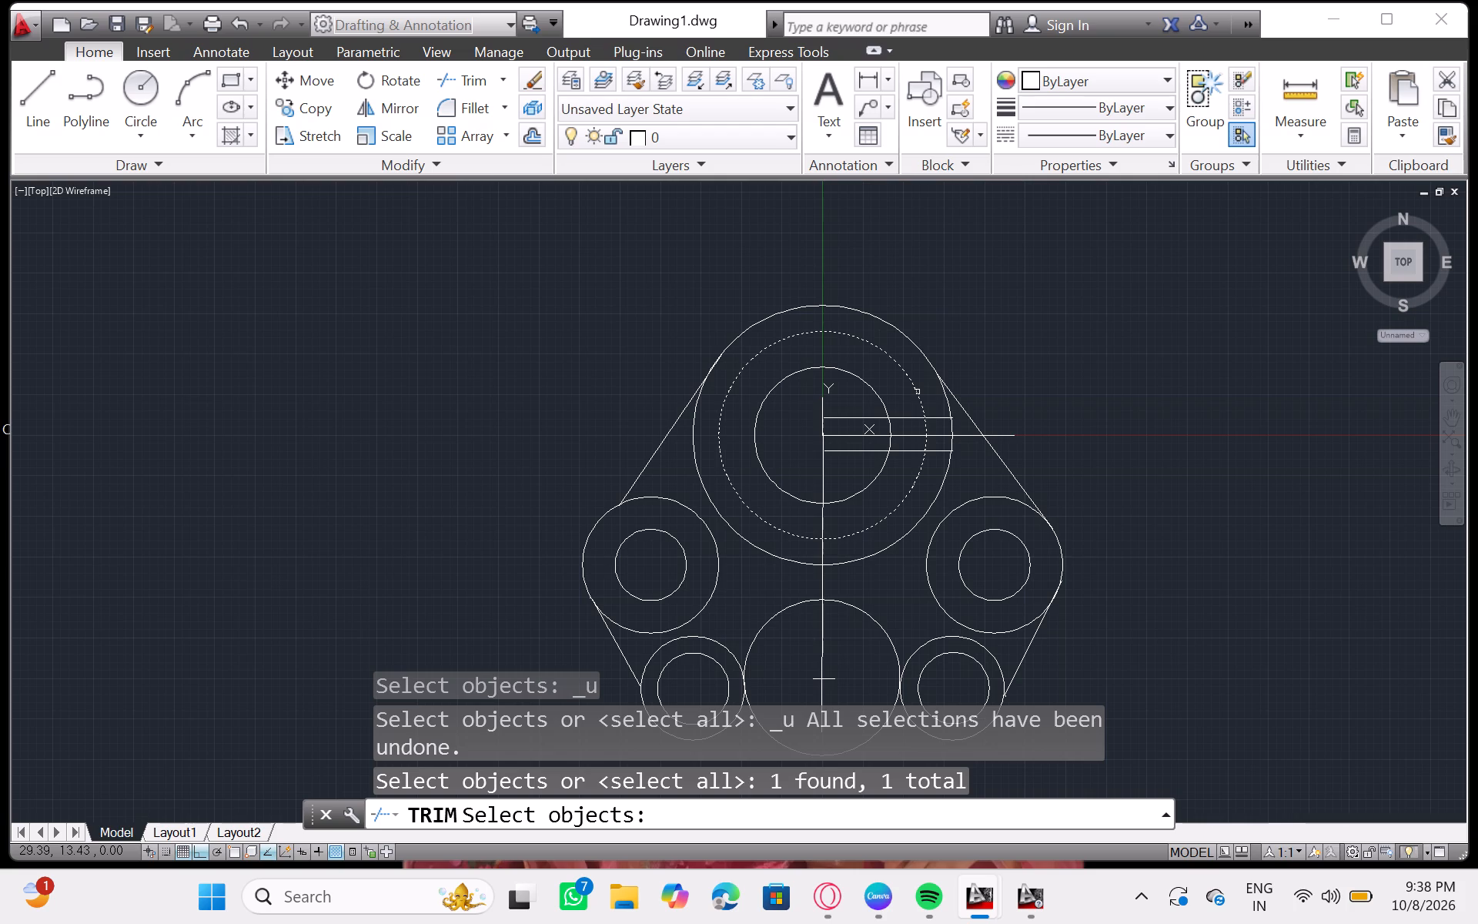
right_click(918, 392)
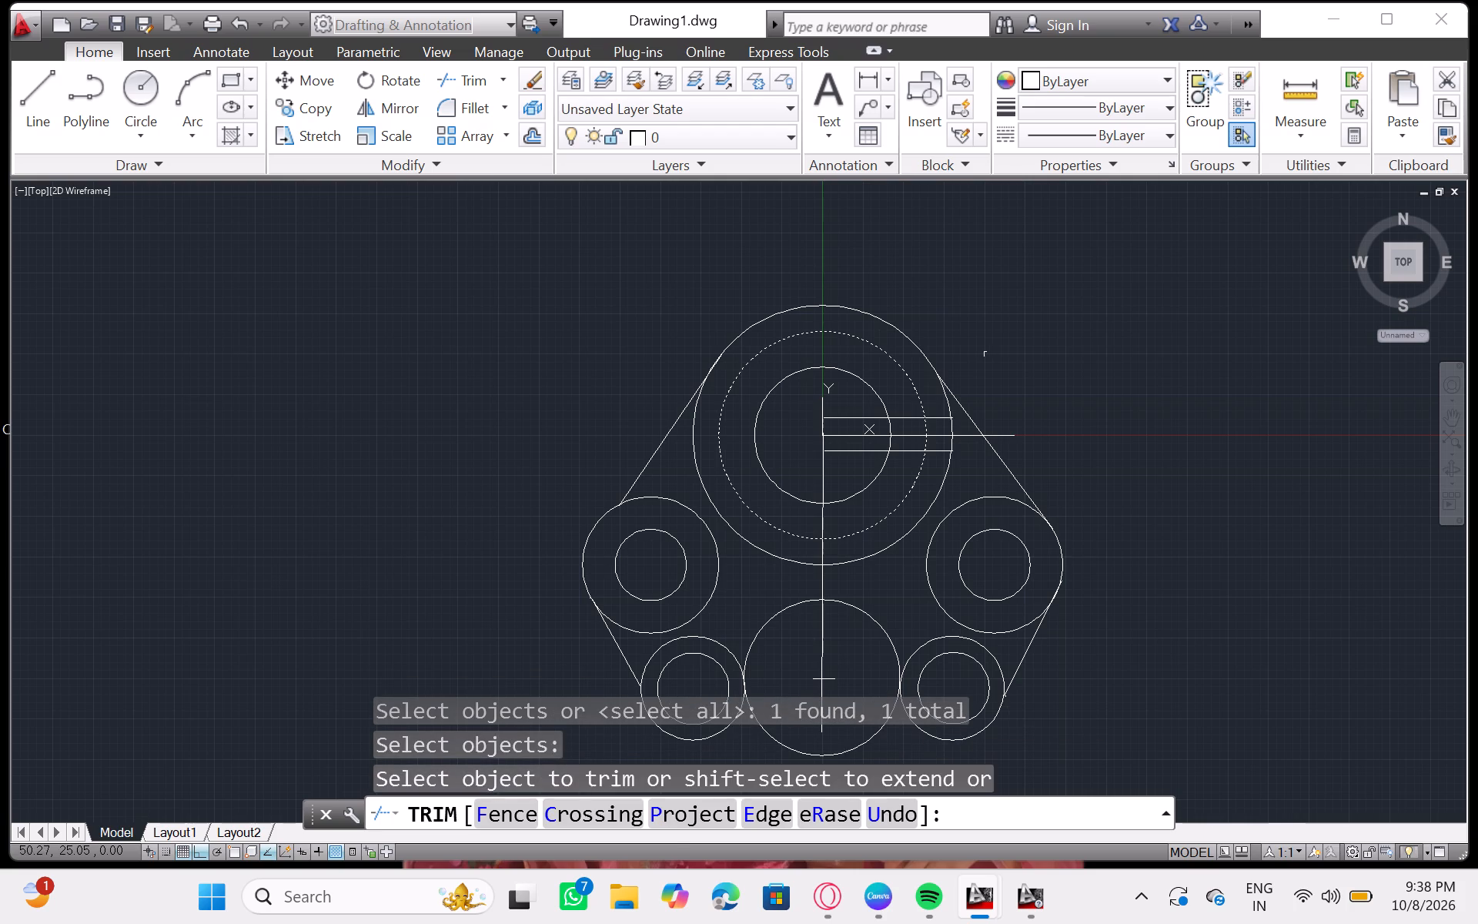
right_click(905, 373)
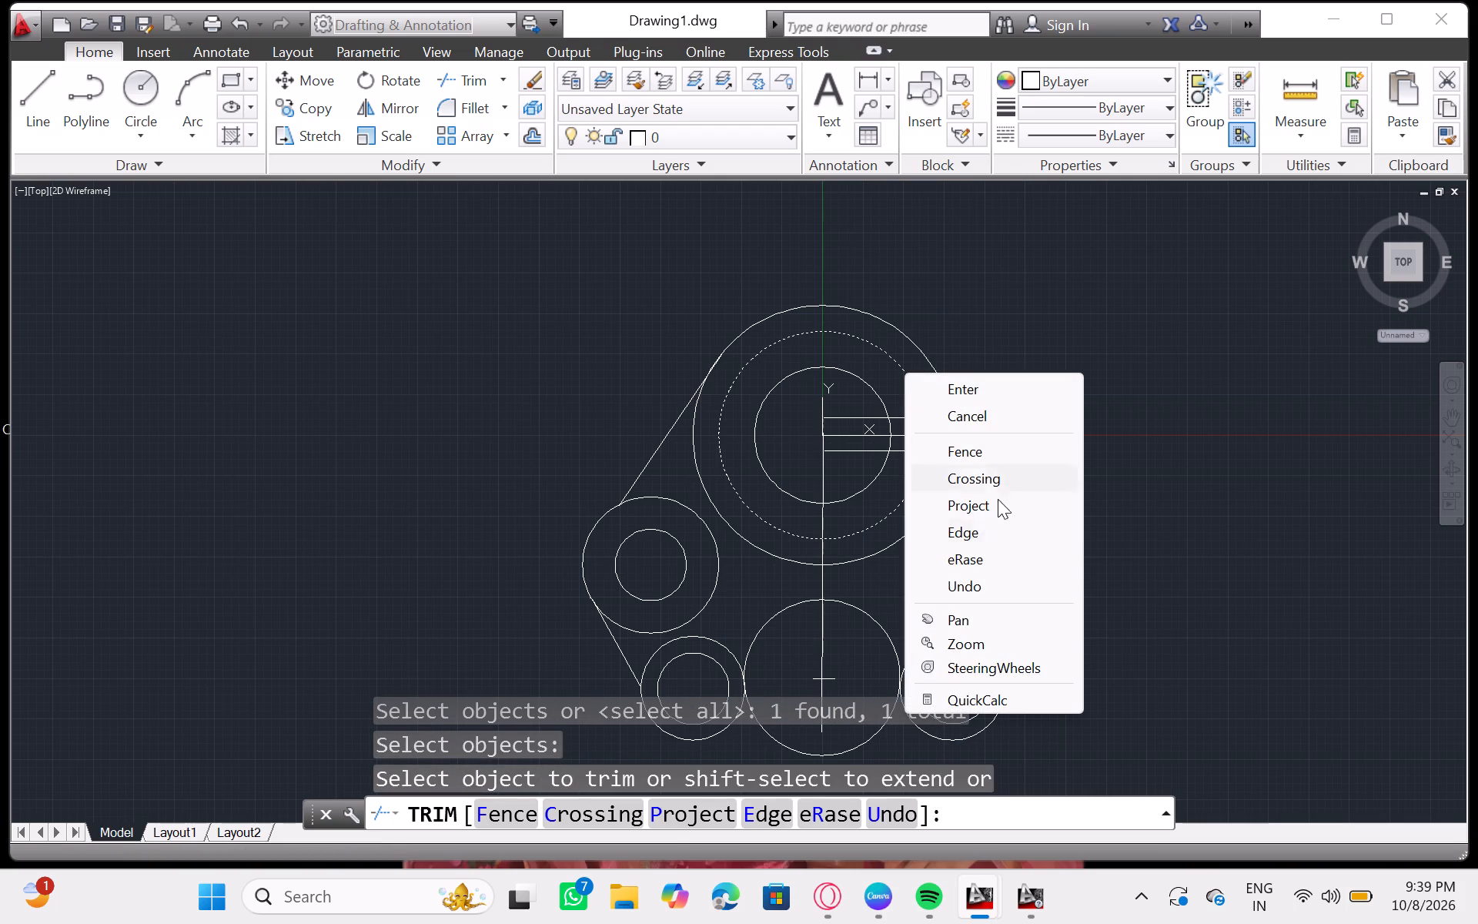
click(967, 558)
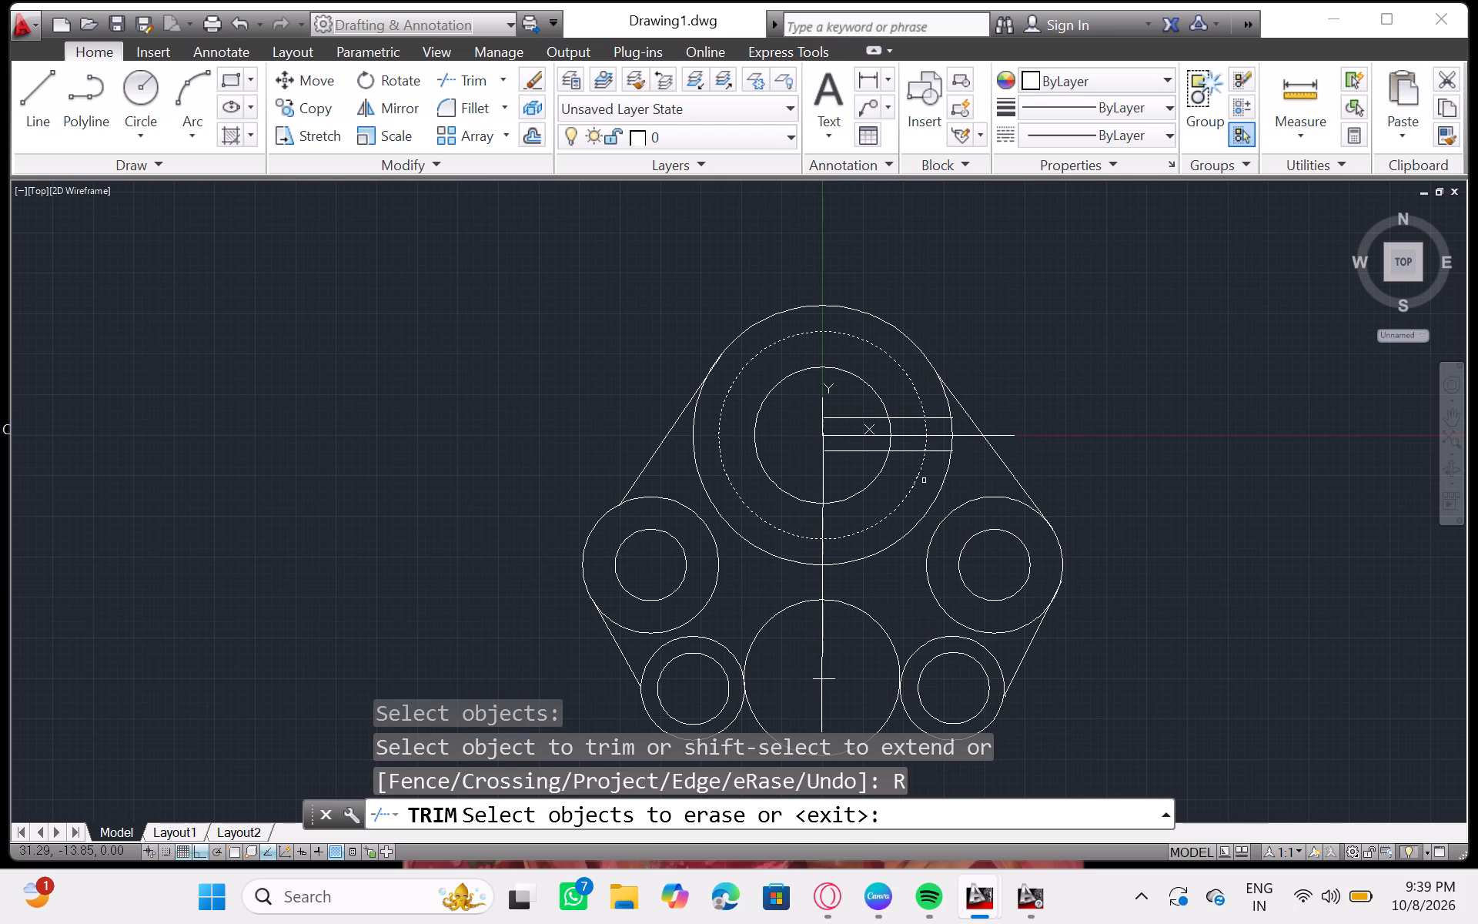
click(918, 477)
right_click(918, 477)
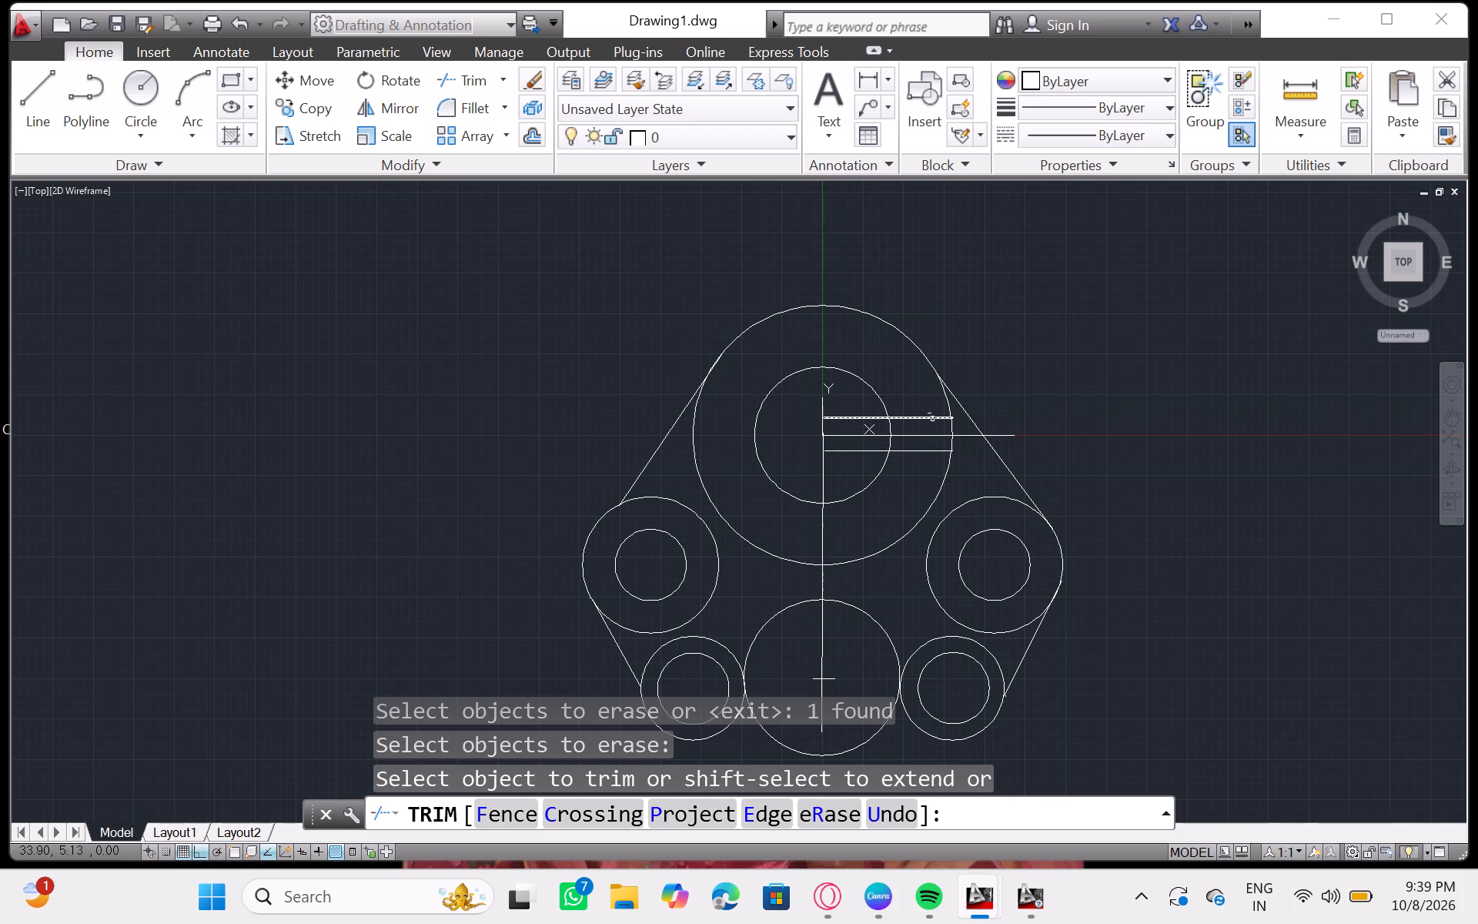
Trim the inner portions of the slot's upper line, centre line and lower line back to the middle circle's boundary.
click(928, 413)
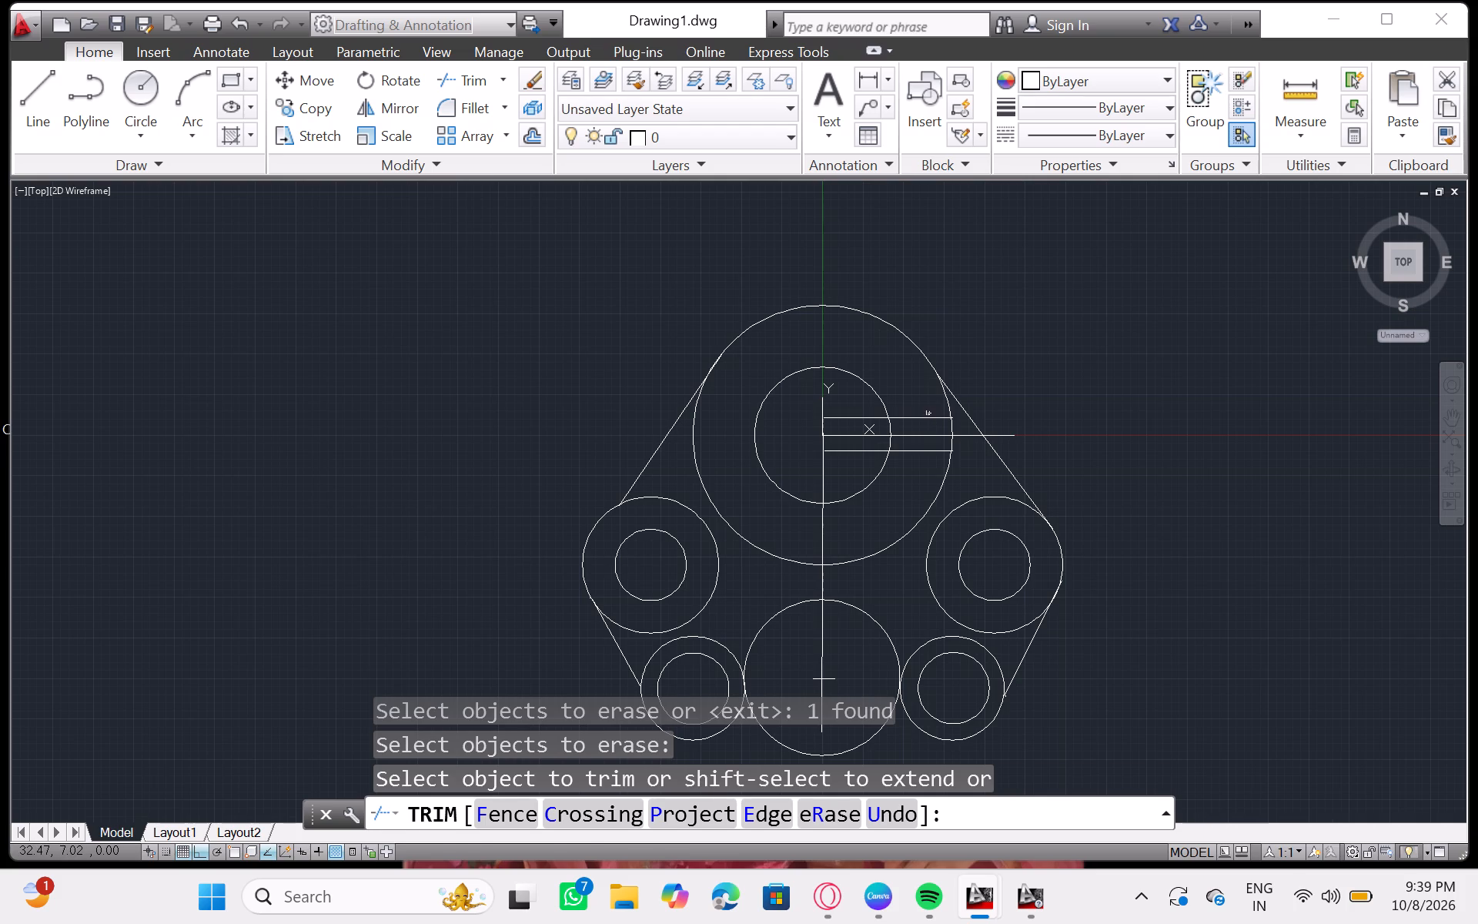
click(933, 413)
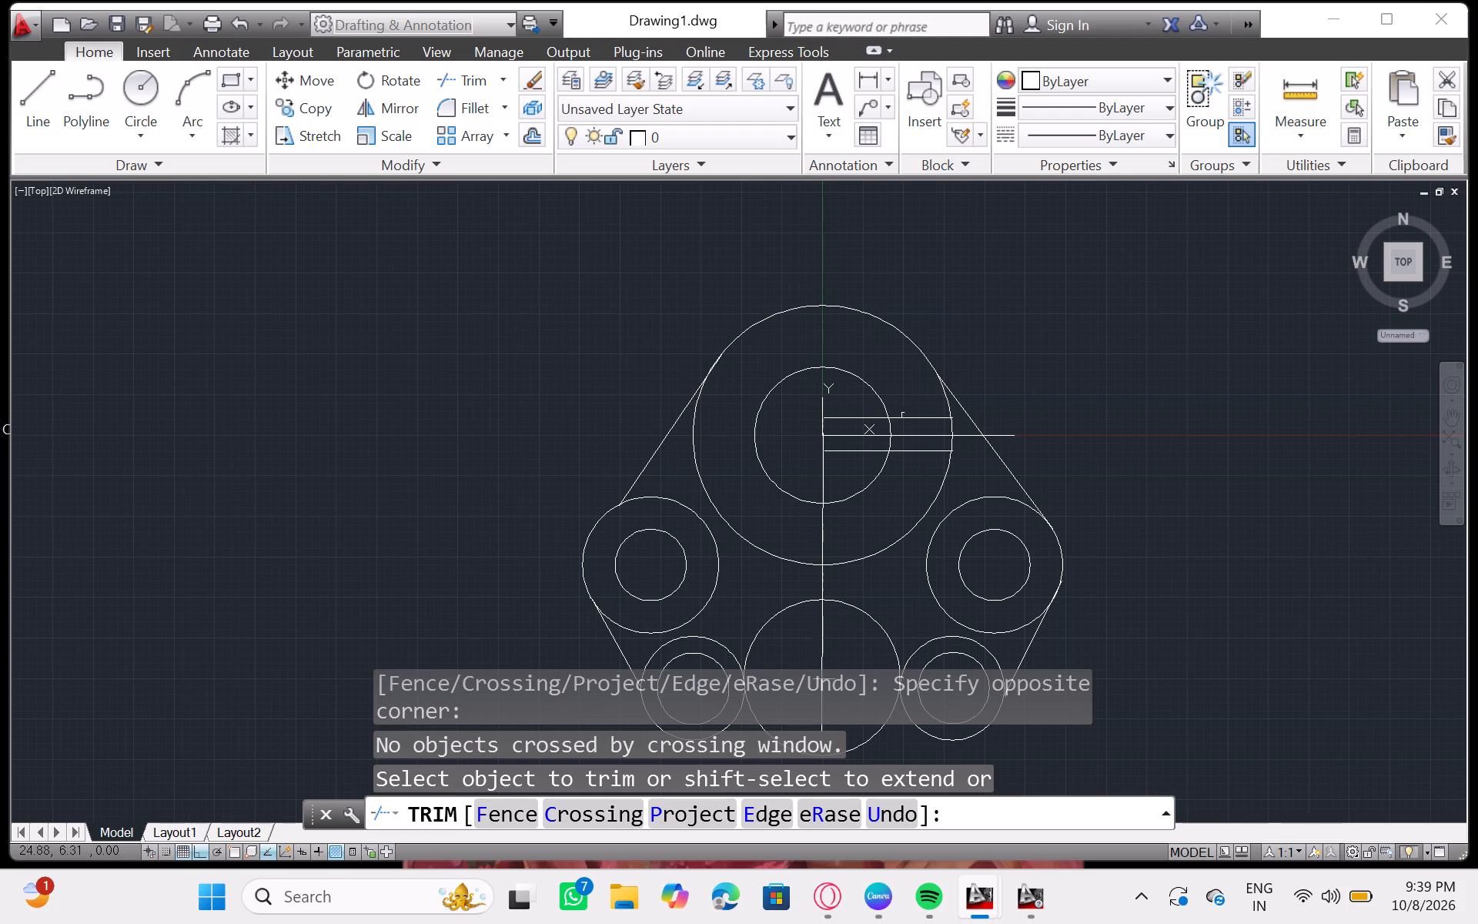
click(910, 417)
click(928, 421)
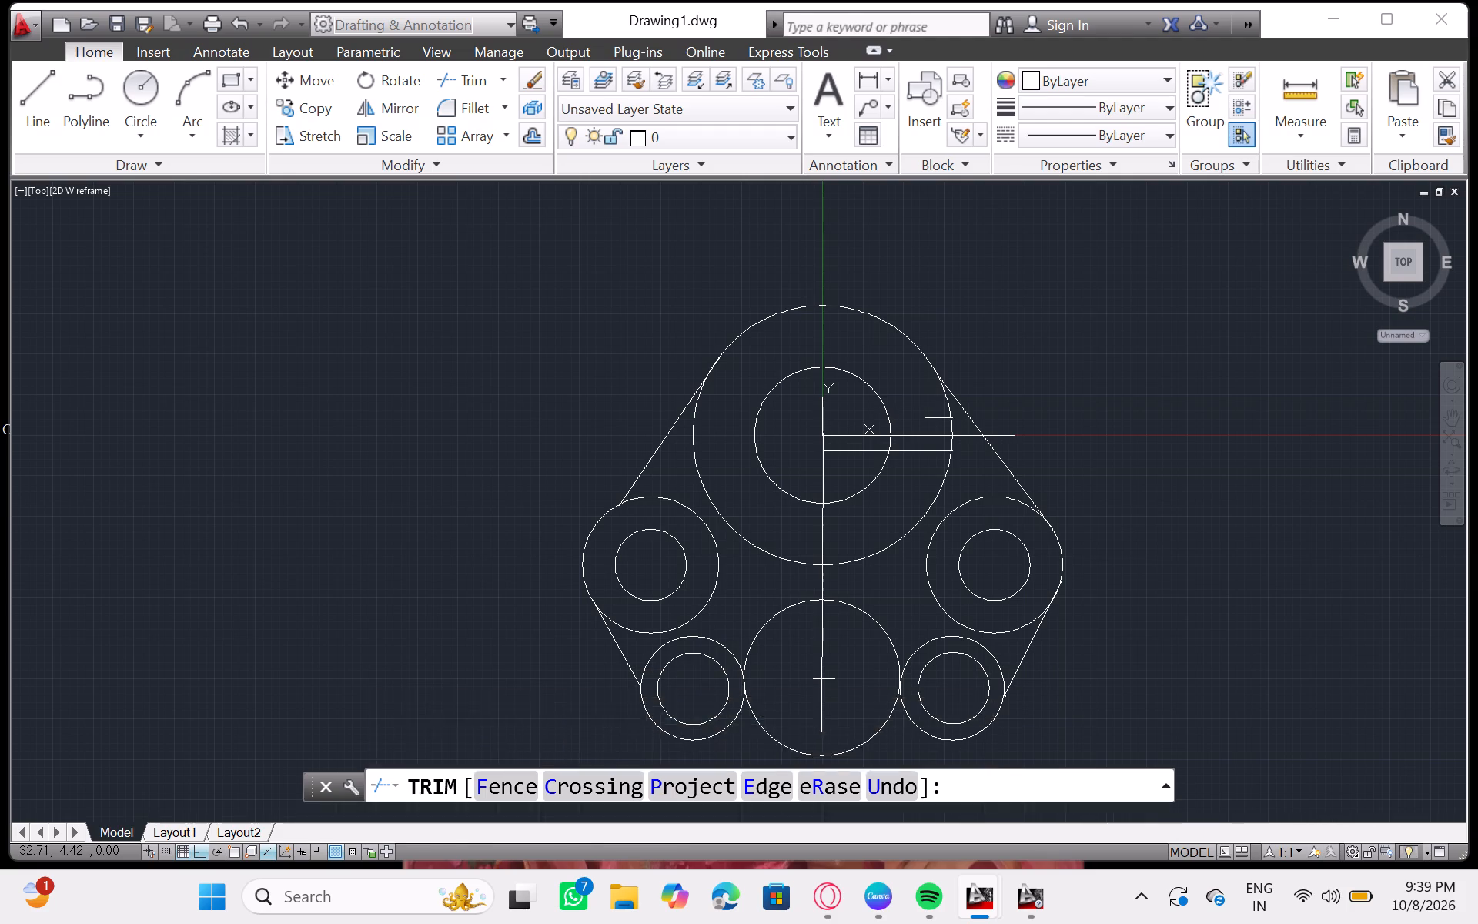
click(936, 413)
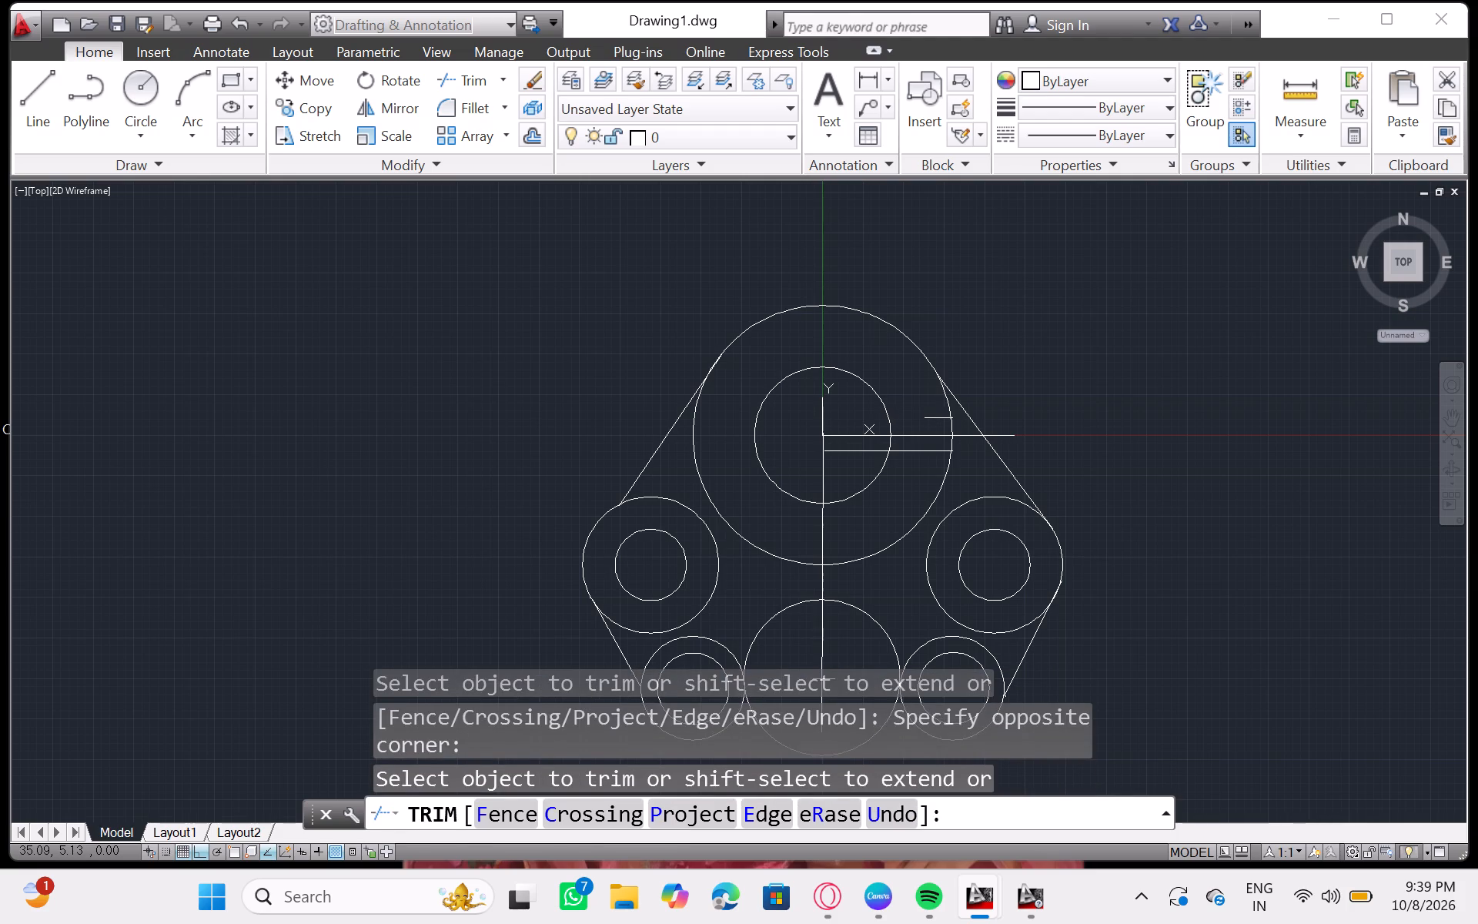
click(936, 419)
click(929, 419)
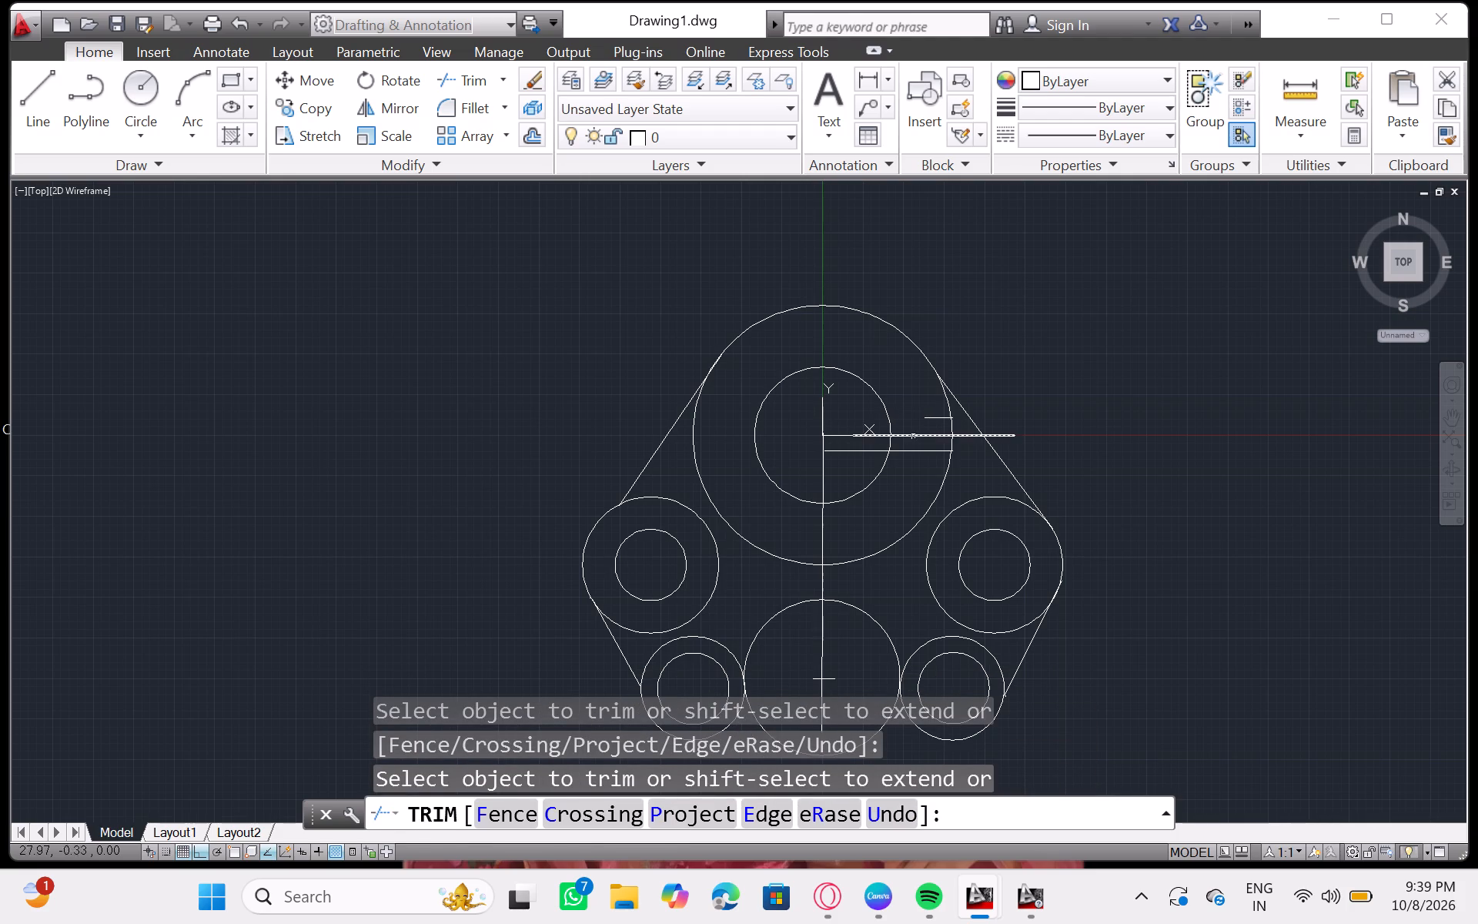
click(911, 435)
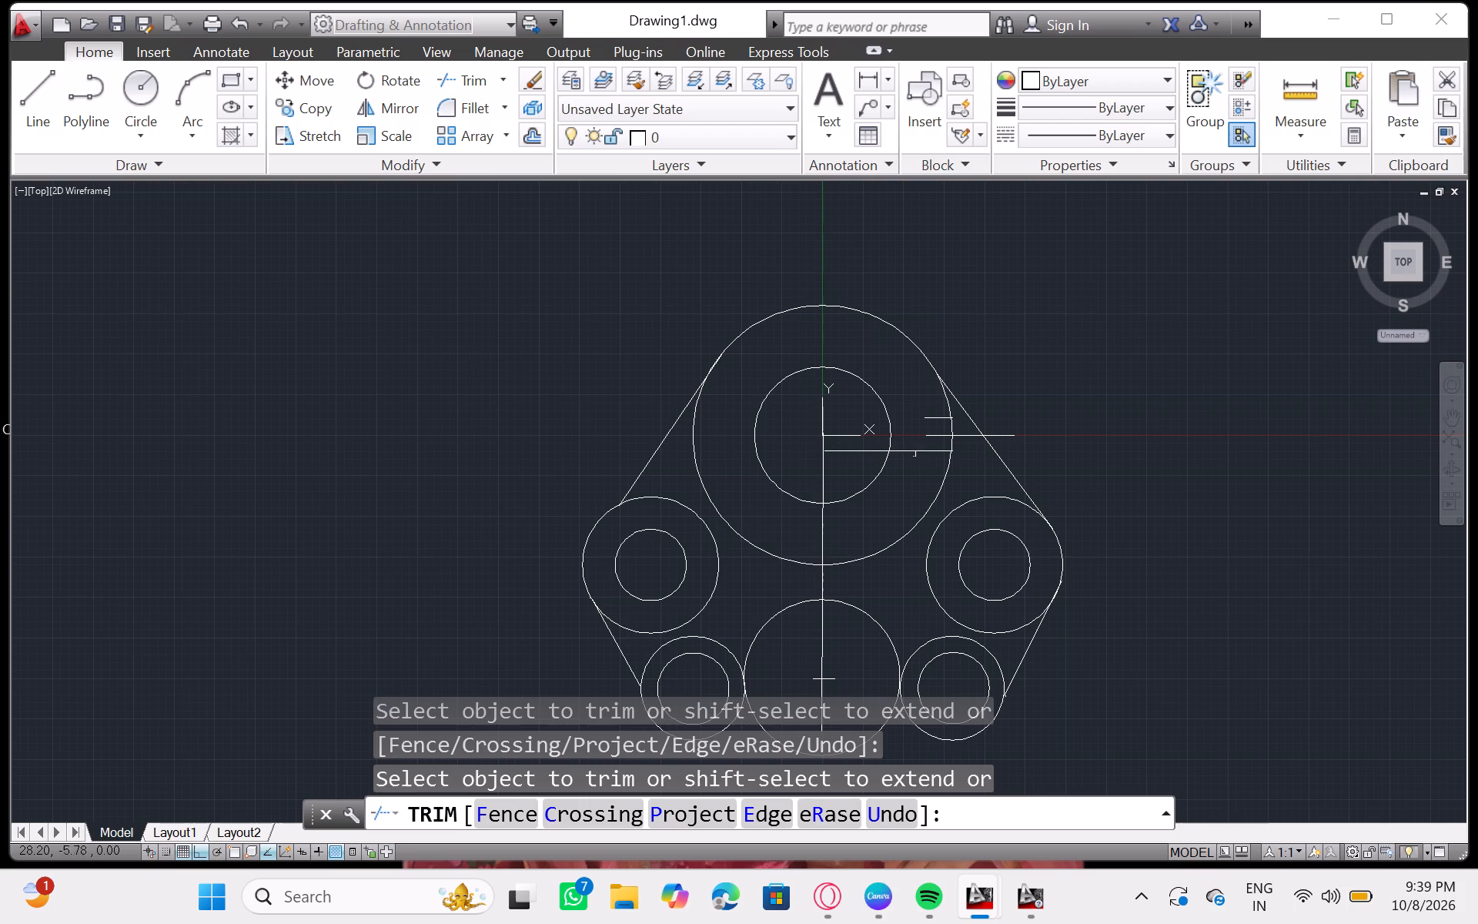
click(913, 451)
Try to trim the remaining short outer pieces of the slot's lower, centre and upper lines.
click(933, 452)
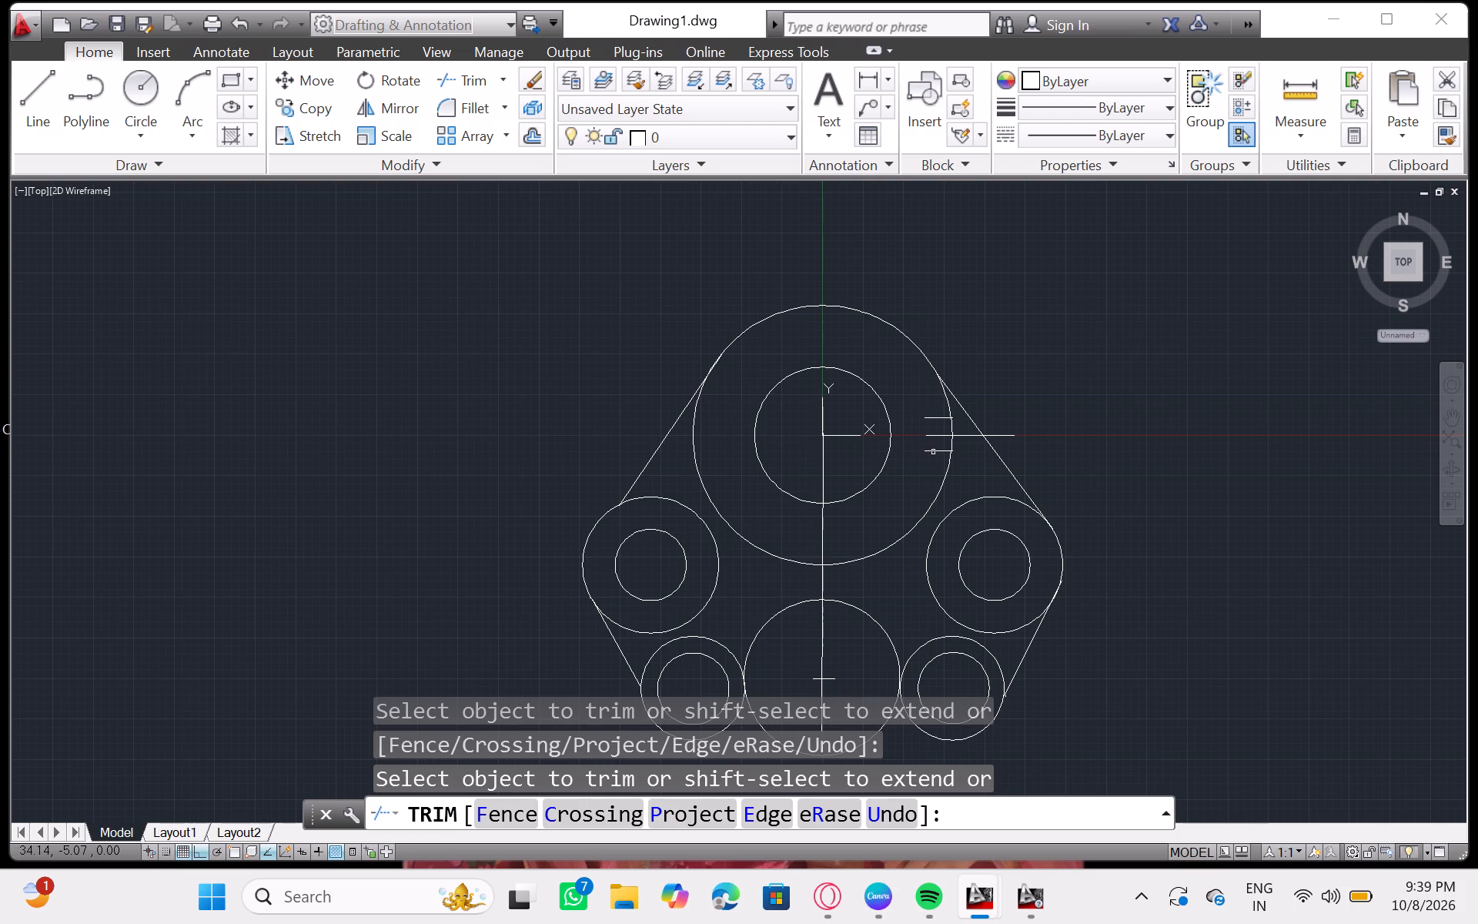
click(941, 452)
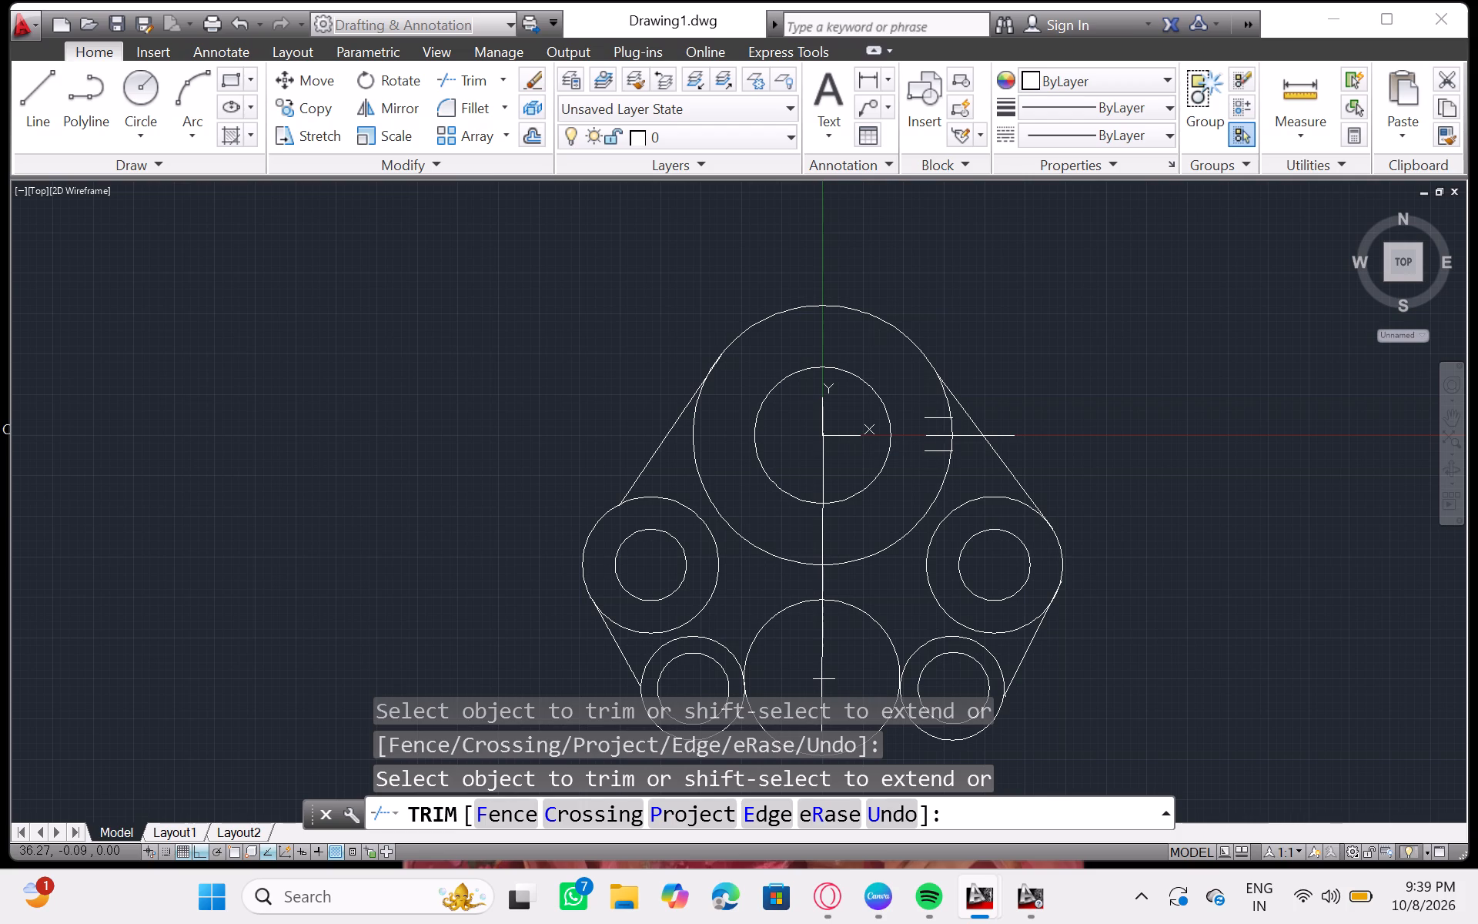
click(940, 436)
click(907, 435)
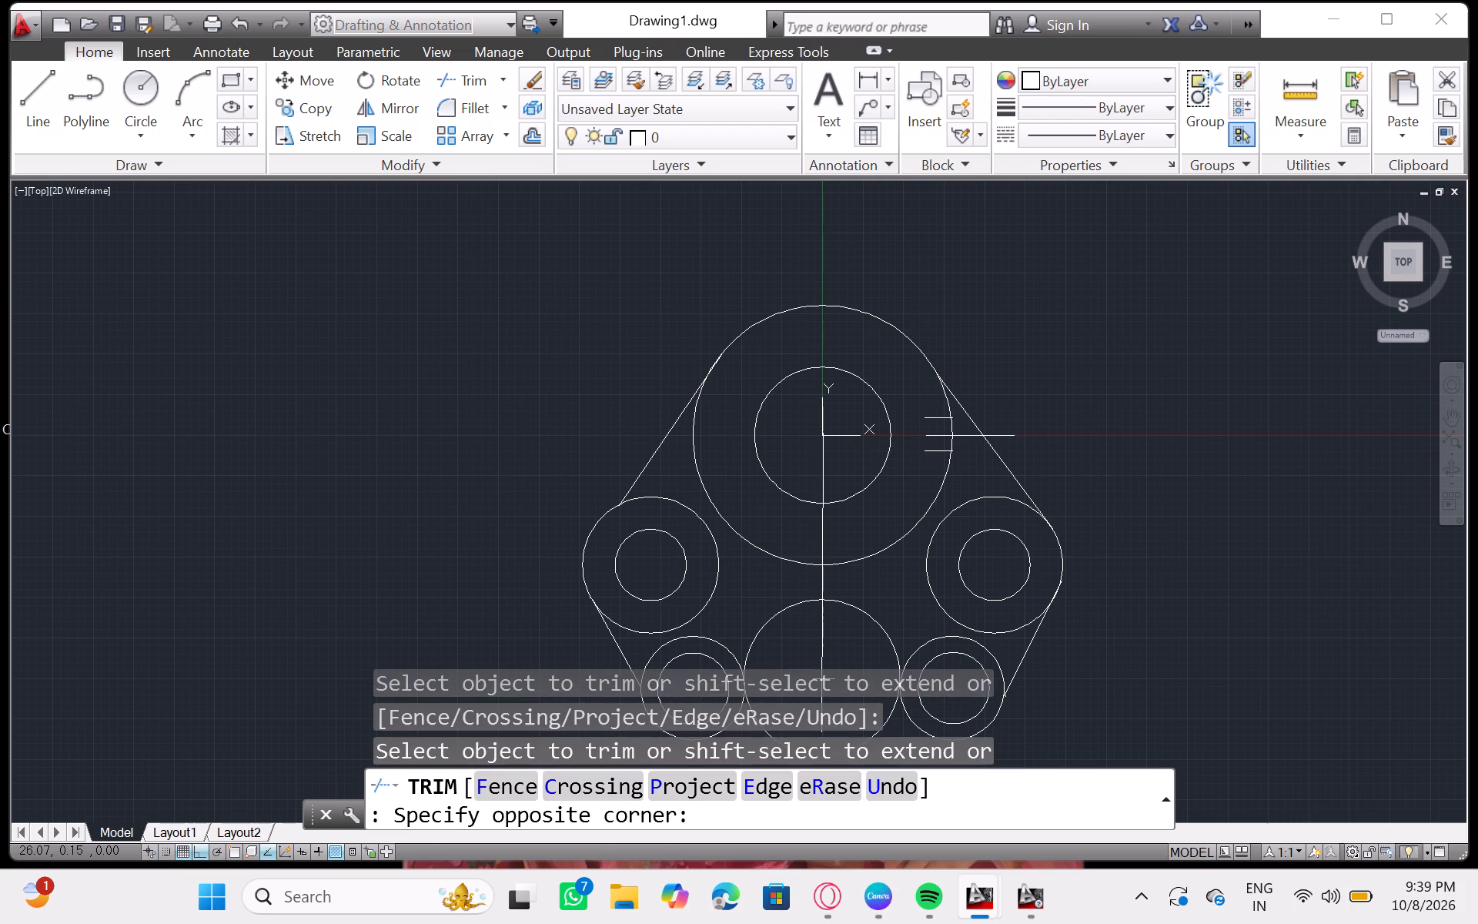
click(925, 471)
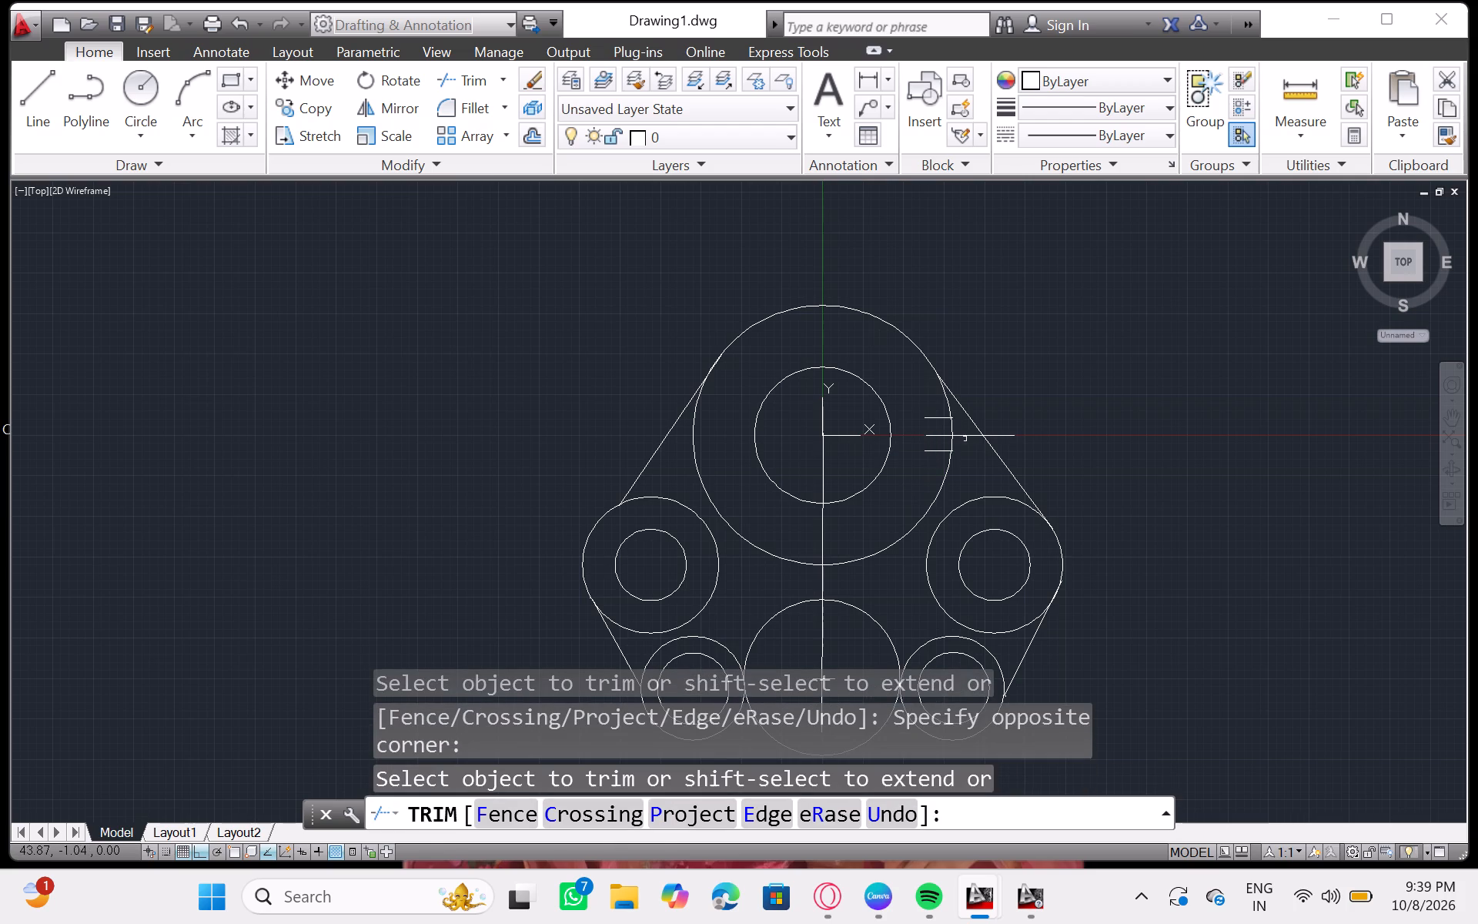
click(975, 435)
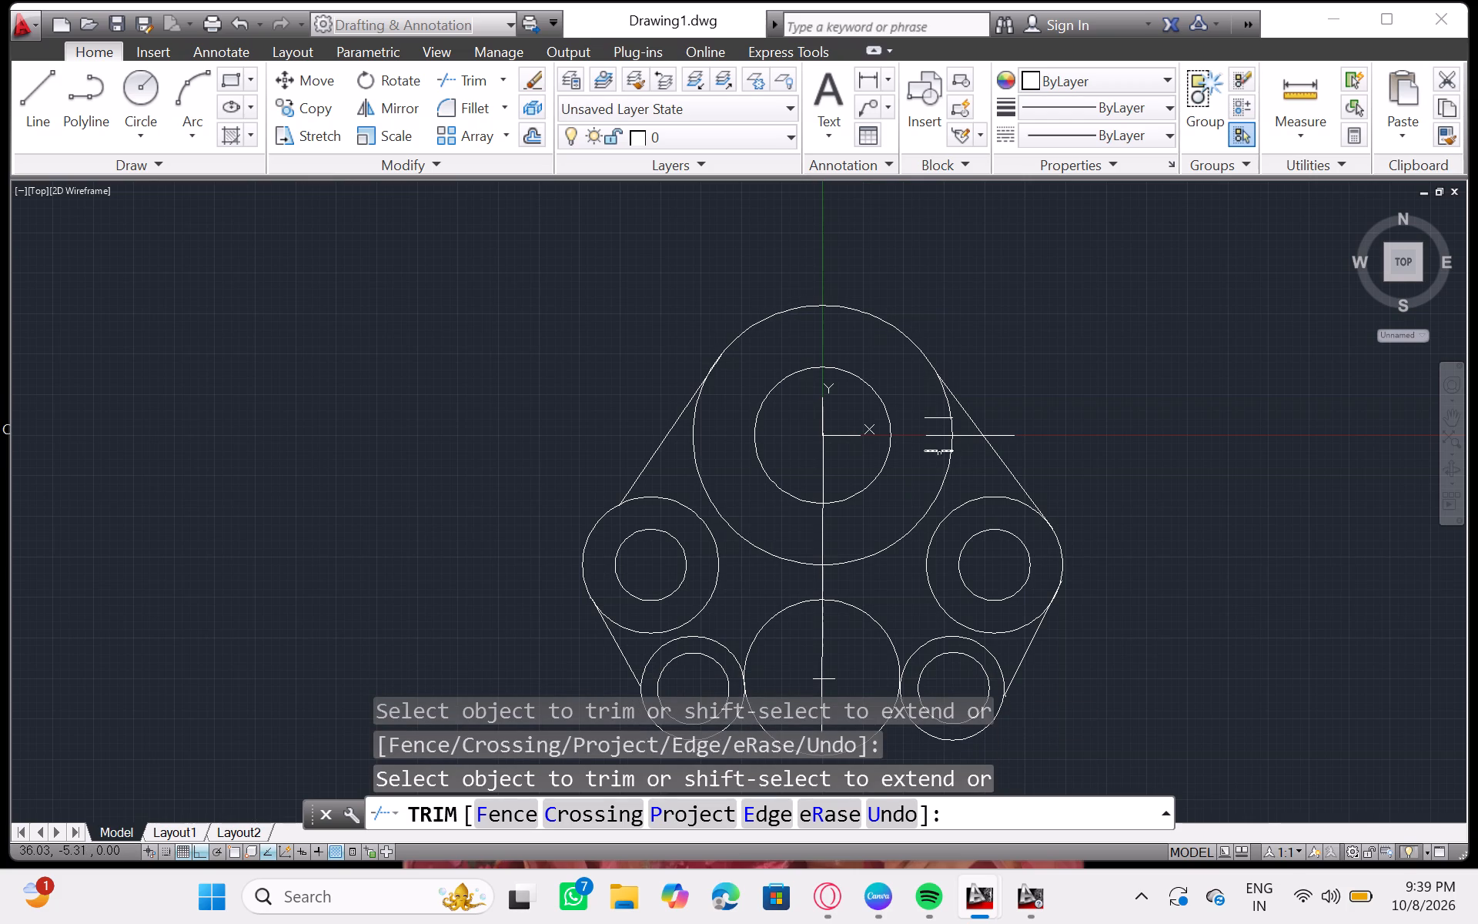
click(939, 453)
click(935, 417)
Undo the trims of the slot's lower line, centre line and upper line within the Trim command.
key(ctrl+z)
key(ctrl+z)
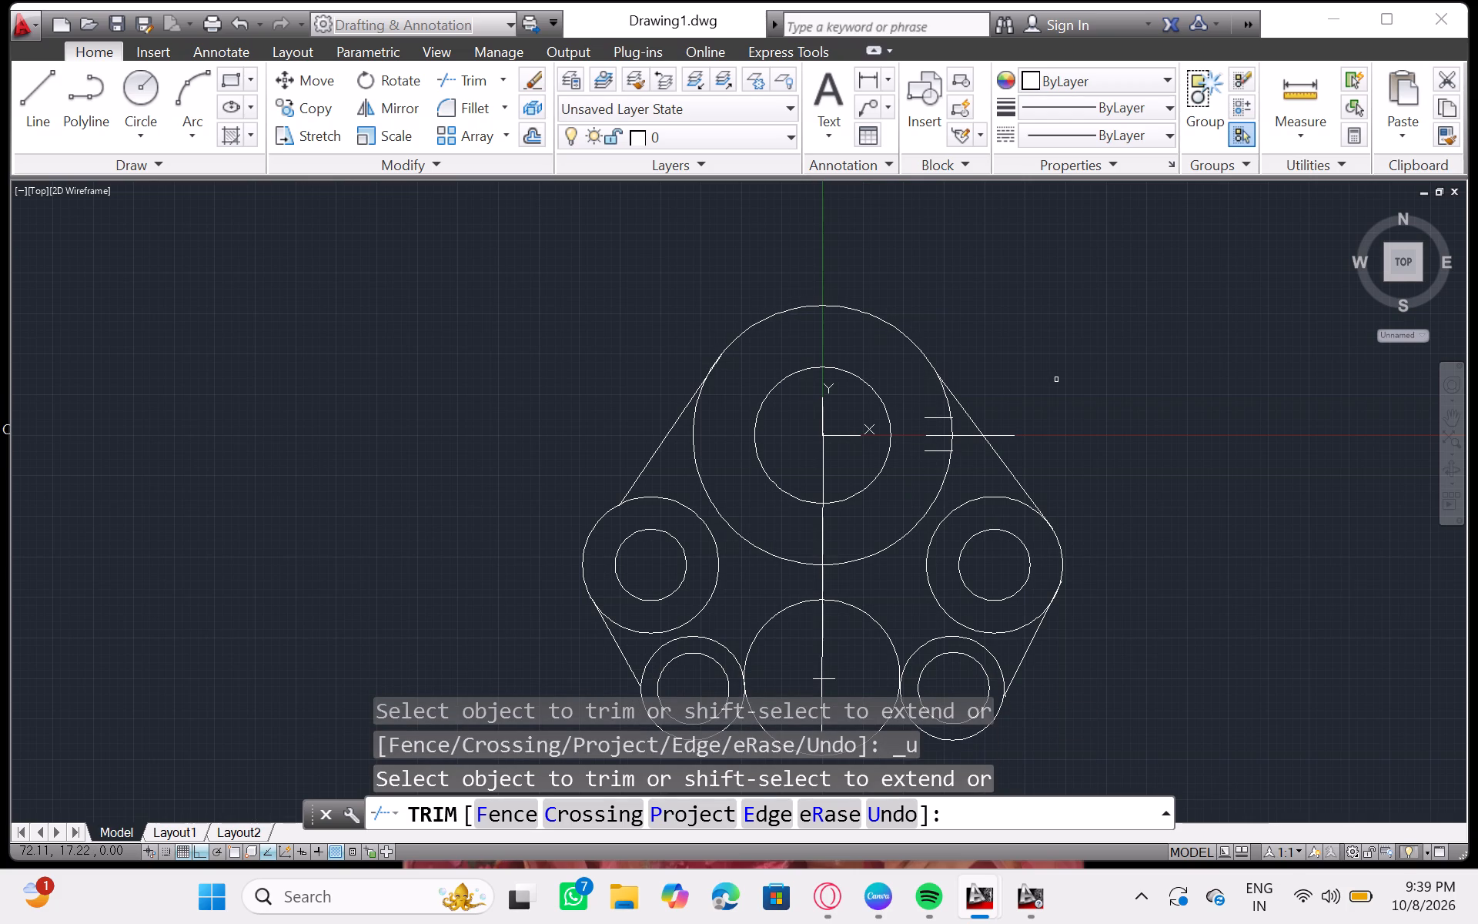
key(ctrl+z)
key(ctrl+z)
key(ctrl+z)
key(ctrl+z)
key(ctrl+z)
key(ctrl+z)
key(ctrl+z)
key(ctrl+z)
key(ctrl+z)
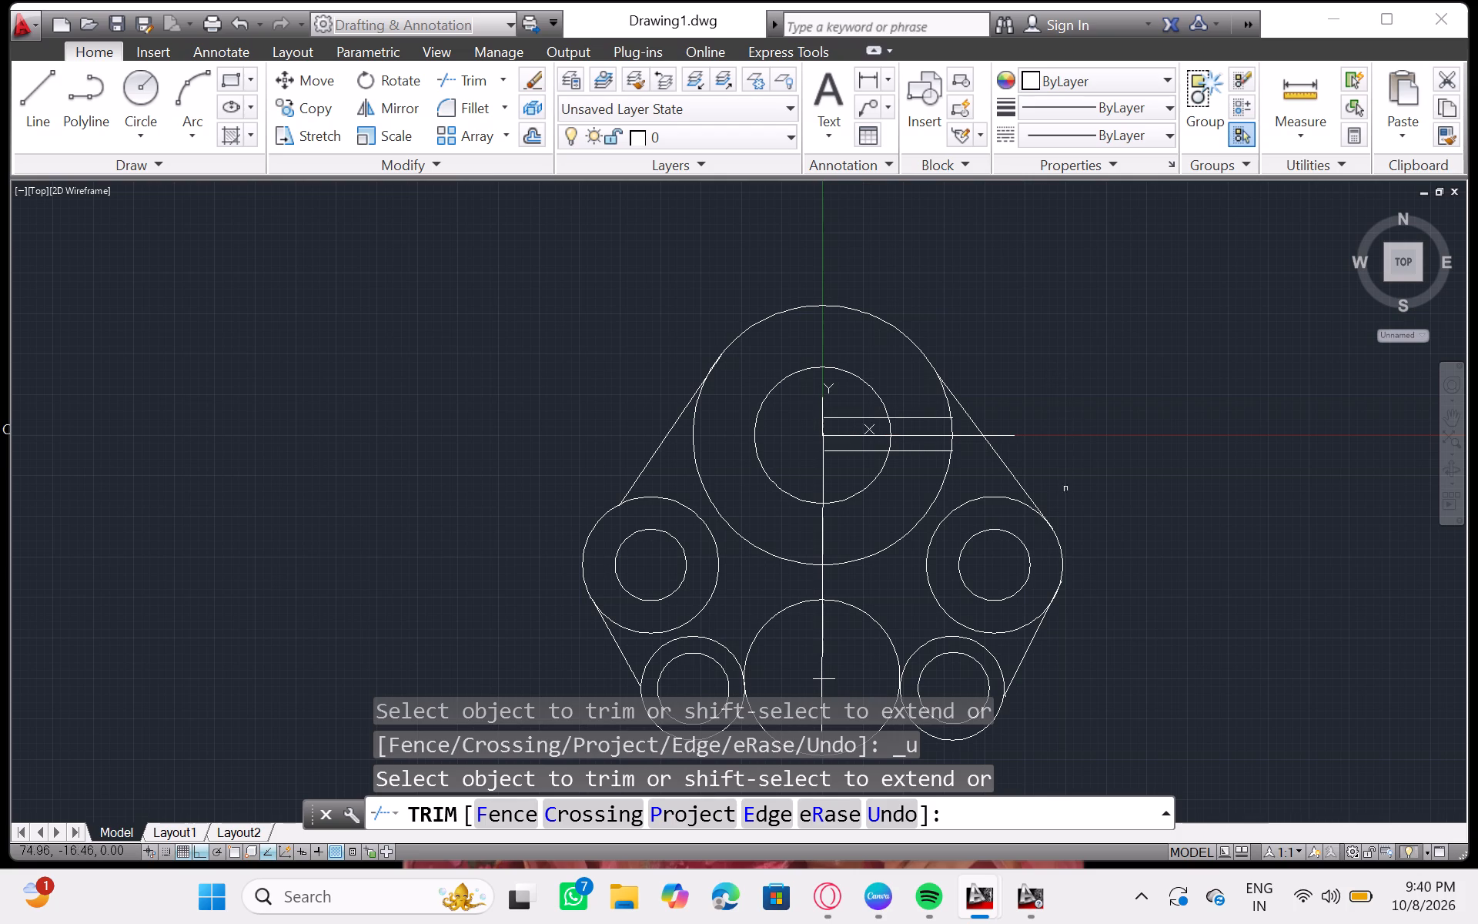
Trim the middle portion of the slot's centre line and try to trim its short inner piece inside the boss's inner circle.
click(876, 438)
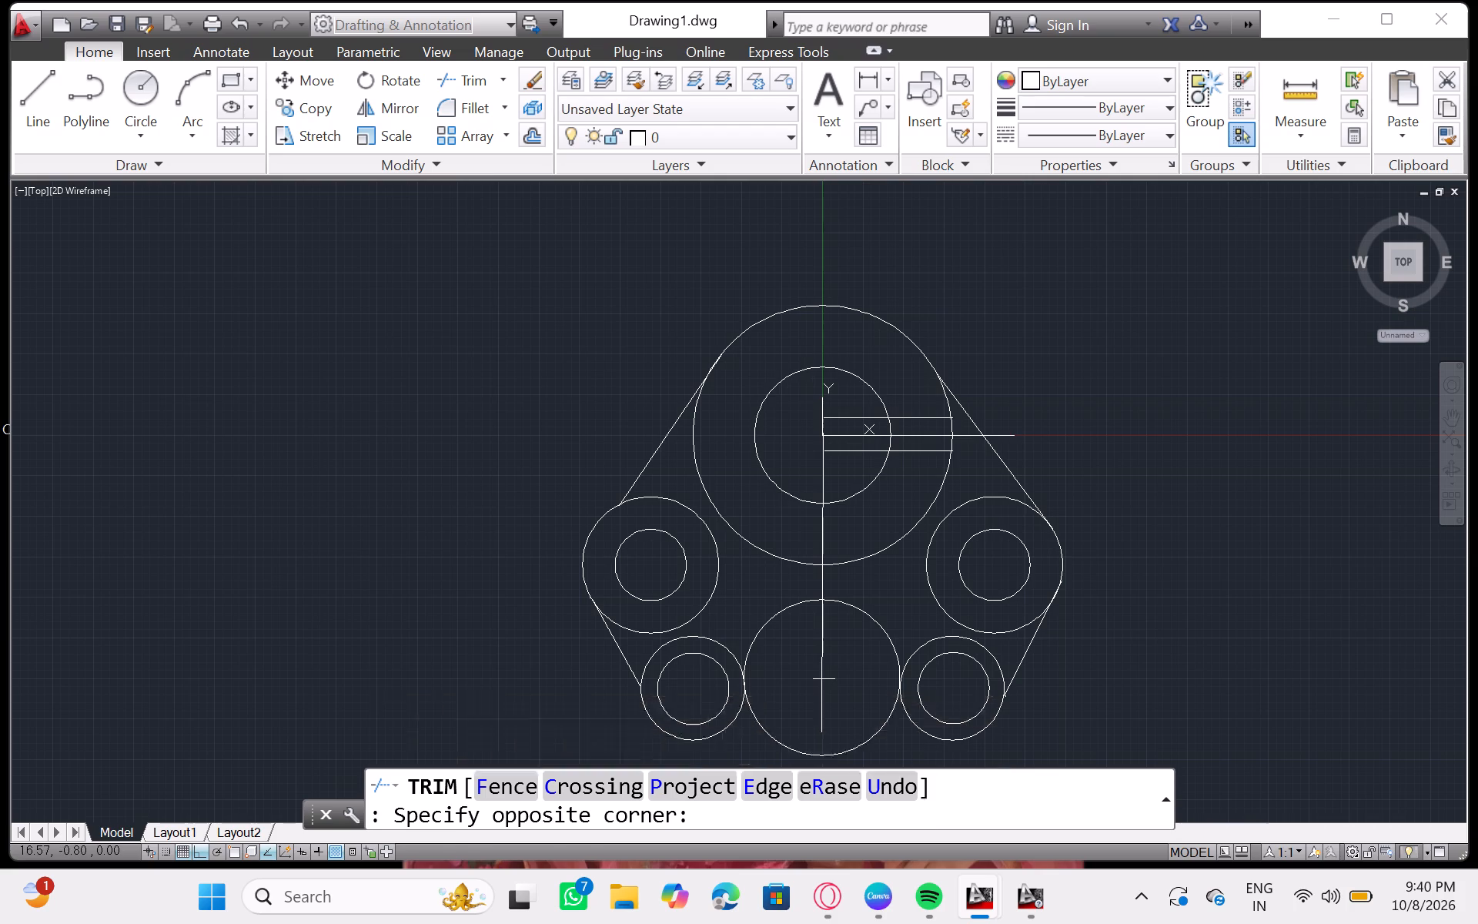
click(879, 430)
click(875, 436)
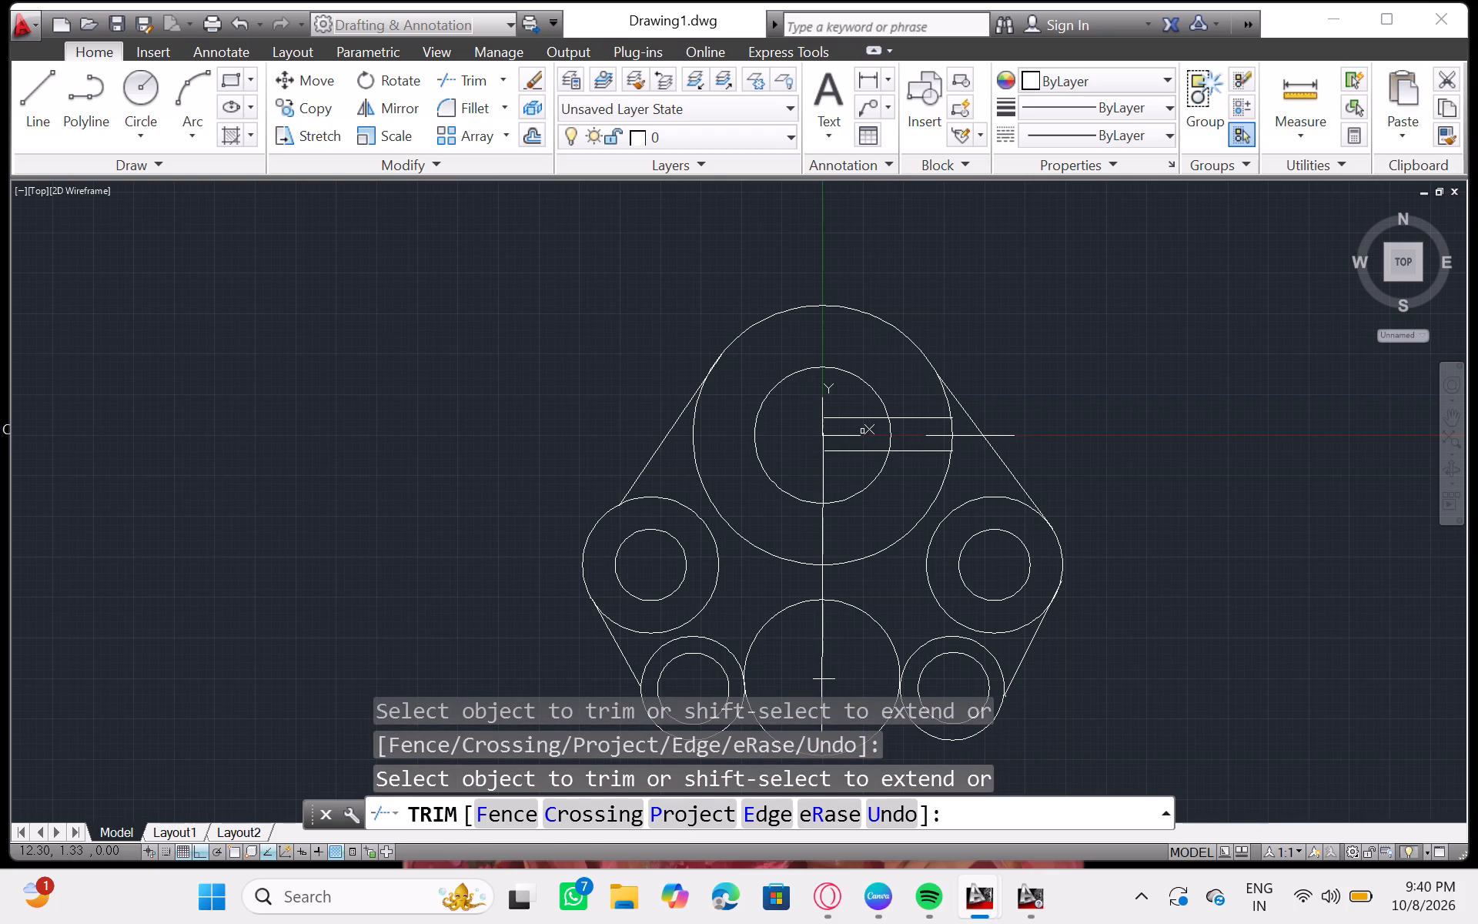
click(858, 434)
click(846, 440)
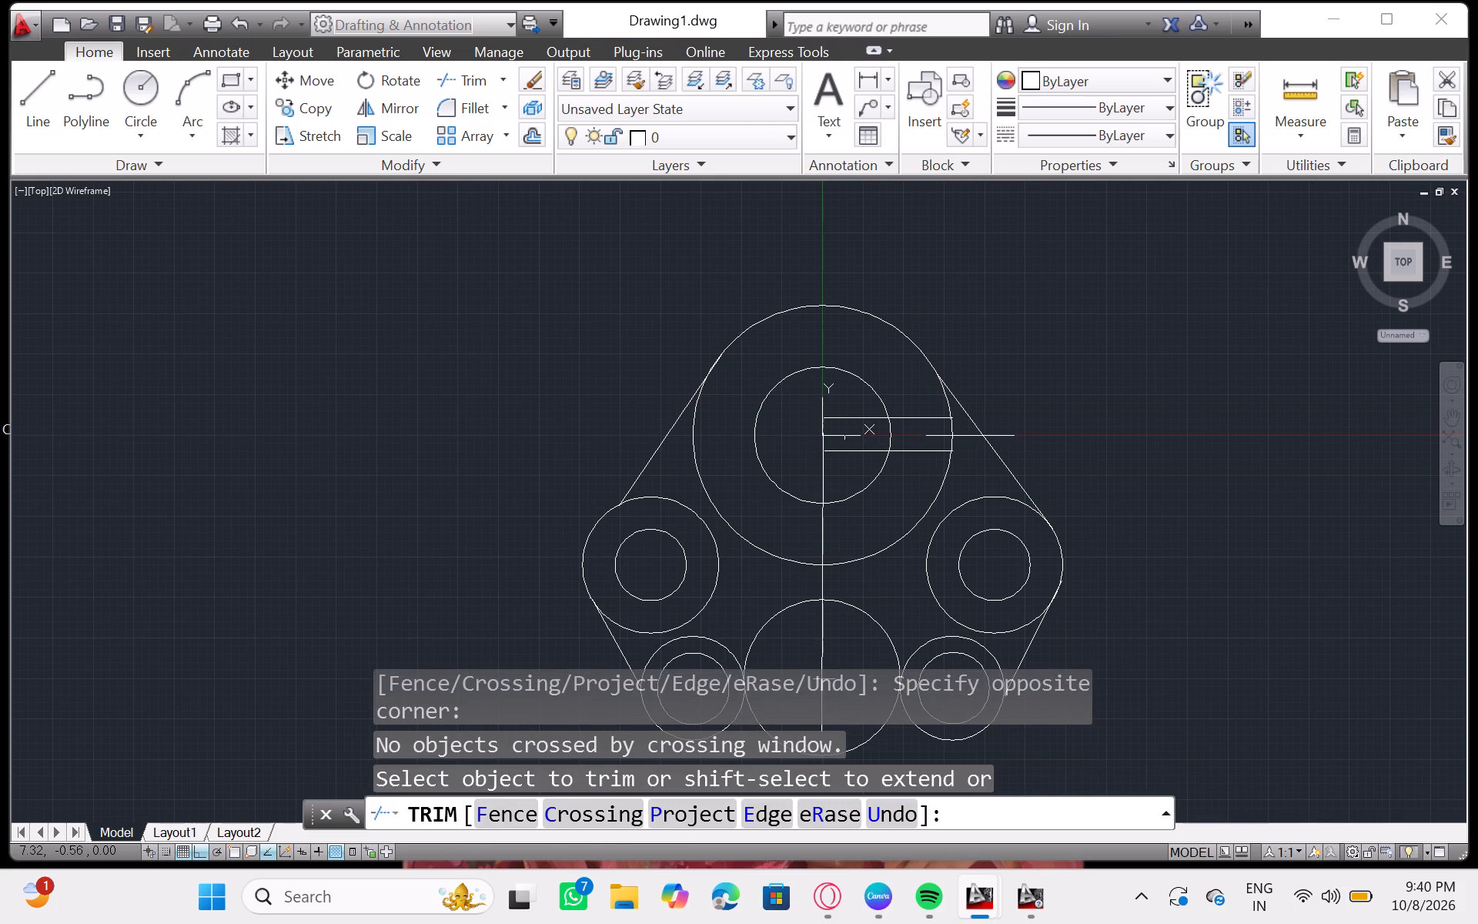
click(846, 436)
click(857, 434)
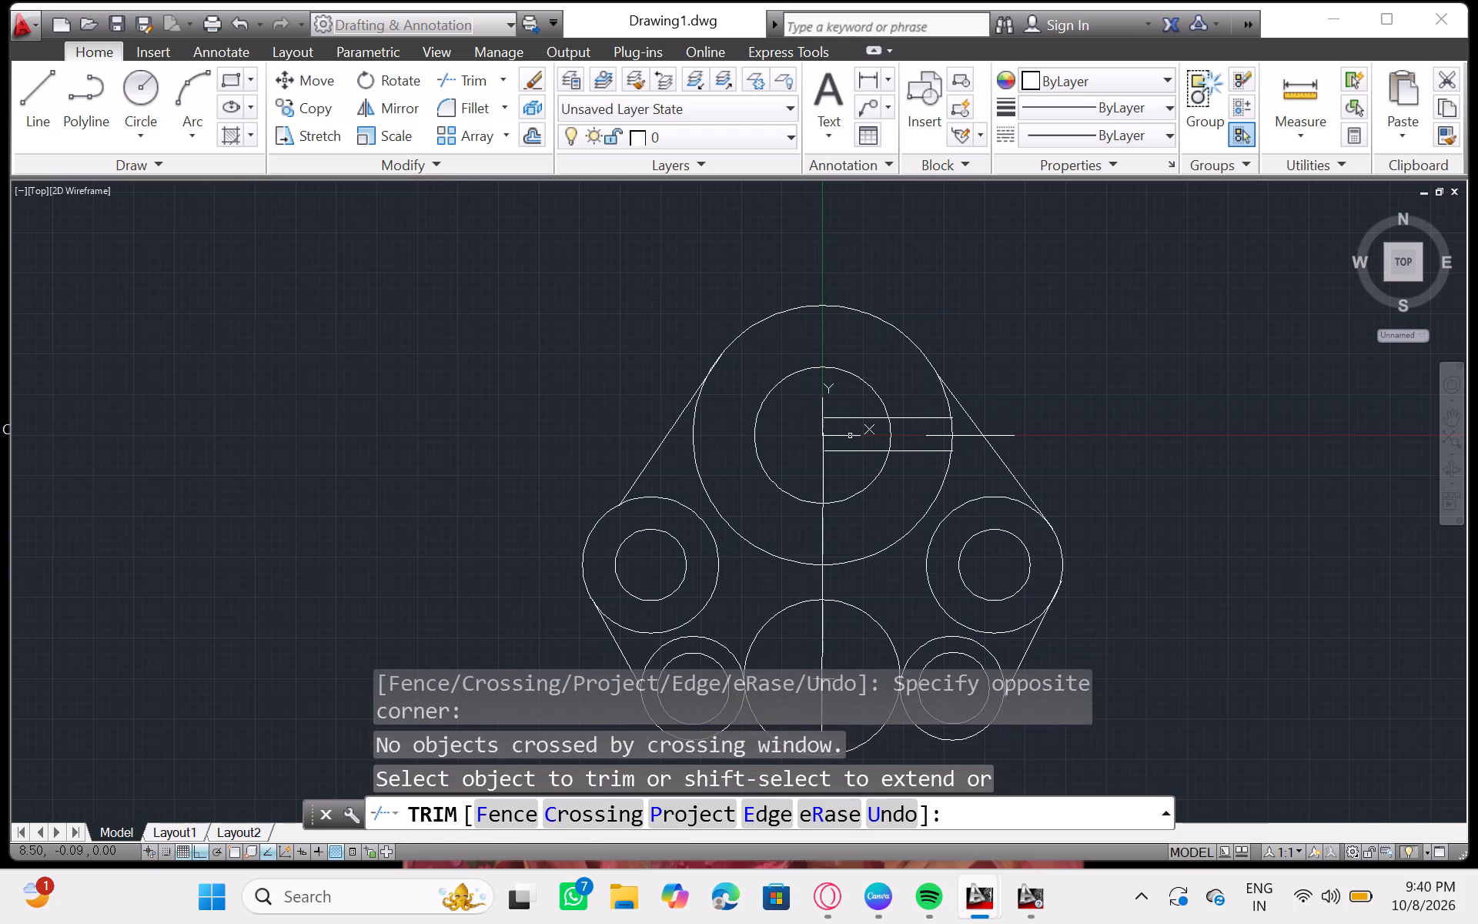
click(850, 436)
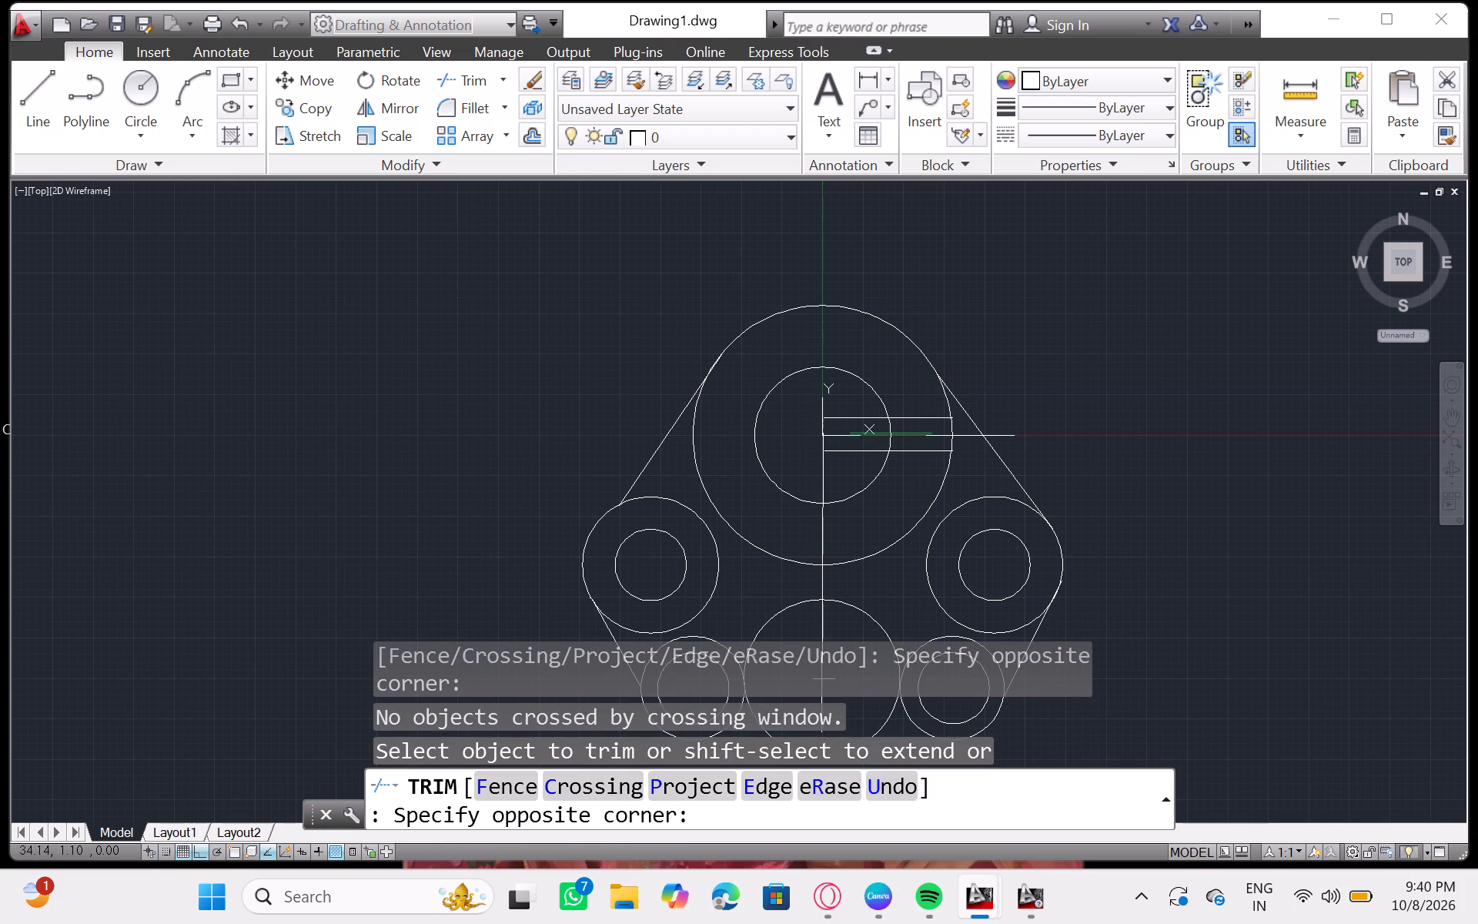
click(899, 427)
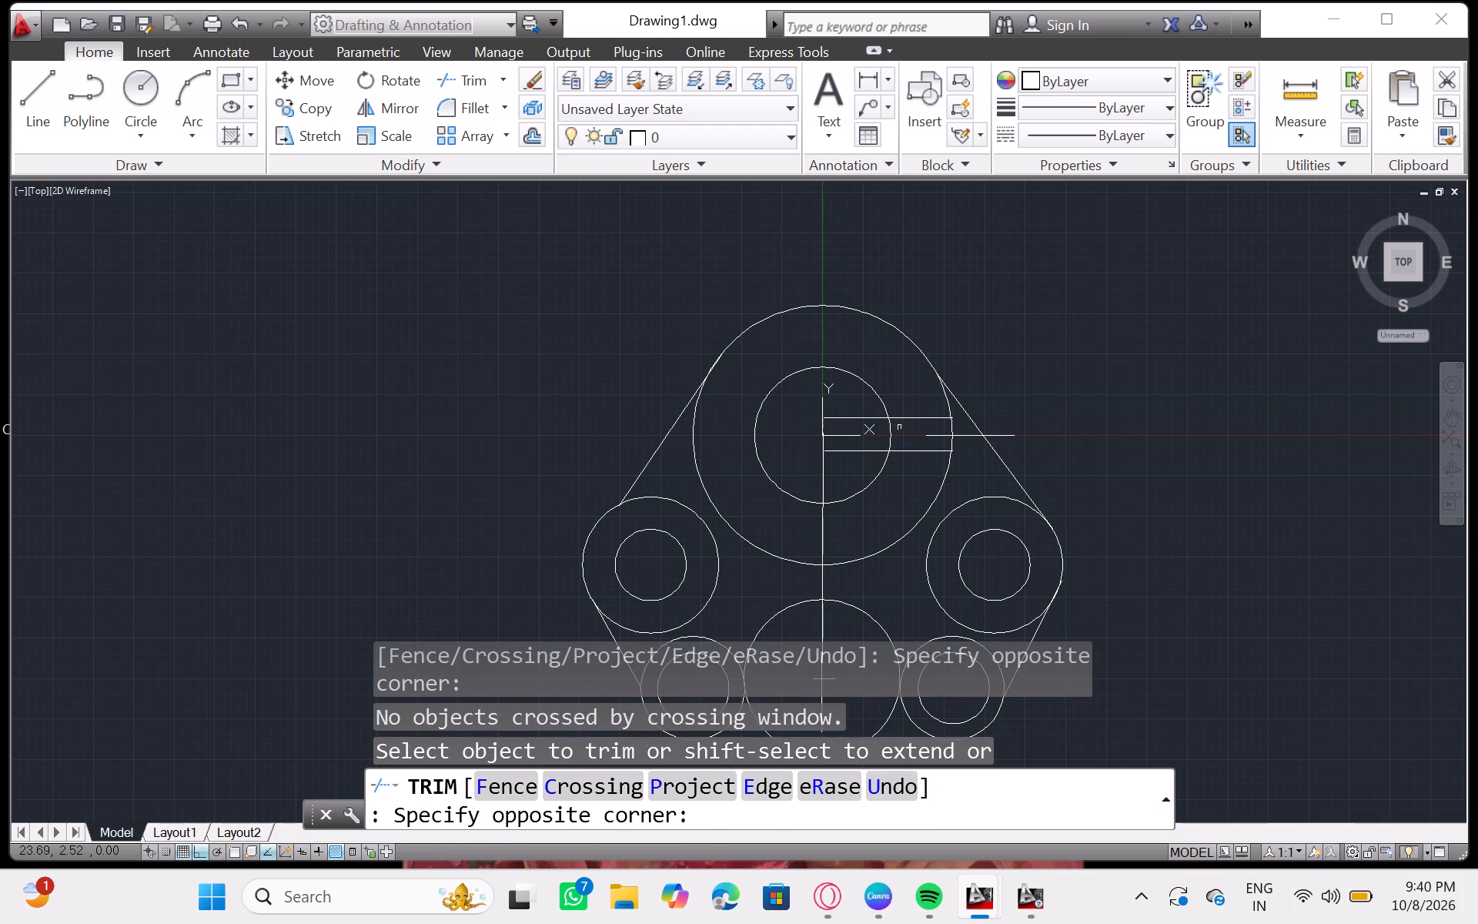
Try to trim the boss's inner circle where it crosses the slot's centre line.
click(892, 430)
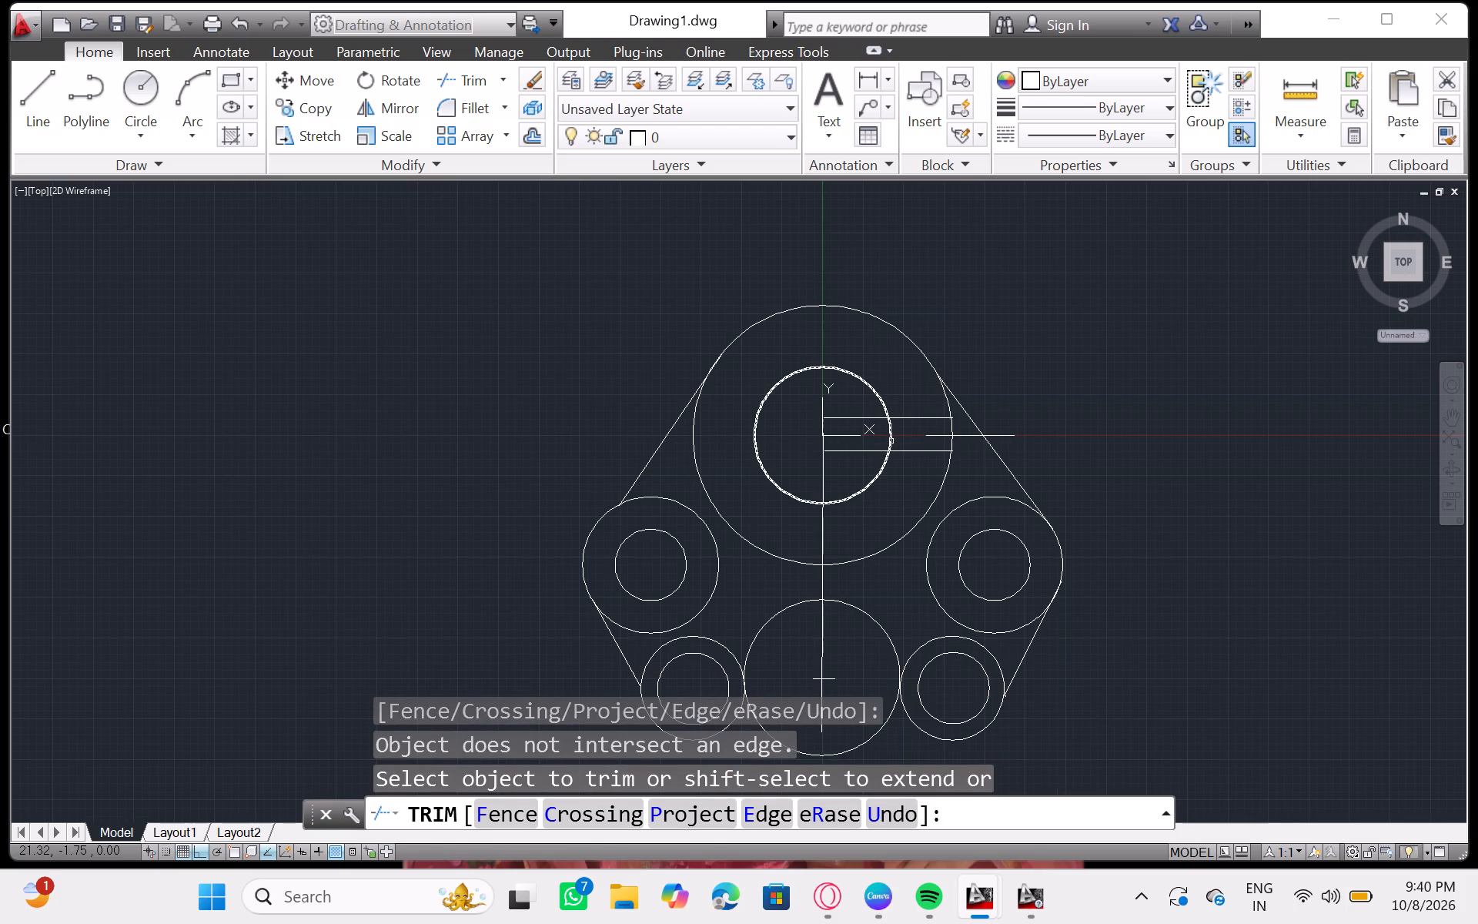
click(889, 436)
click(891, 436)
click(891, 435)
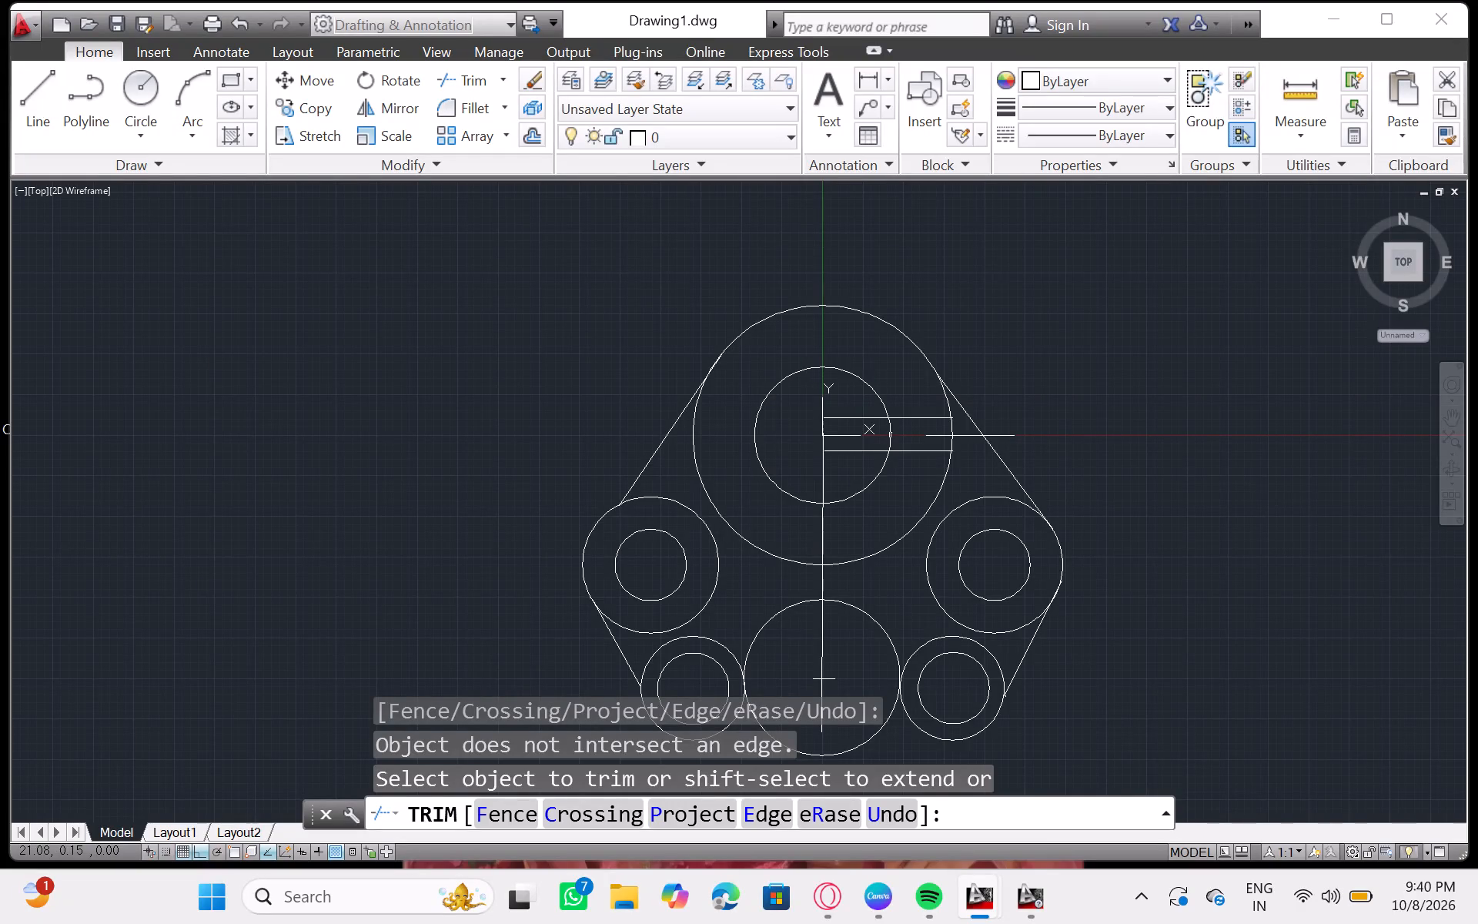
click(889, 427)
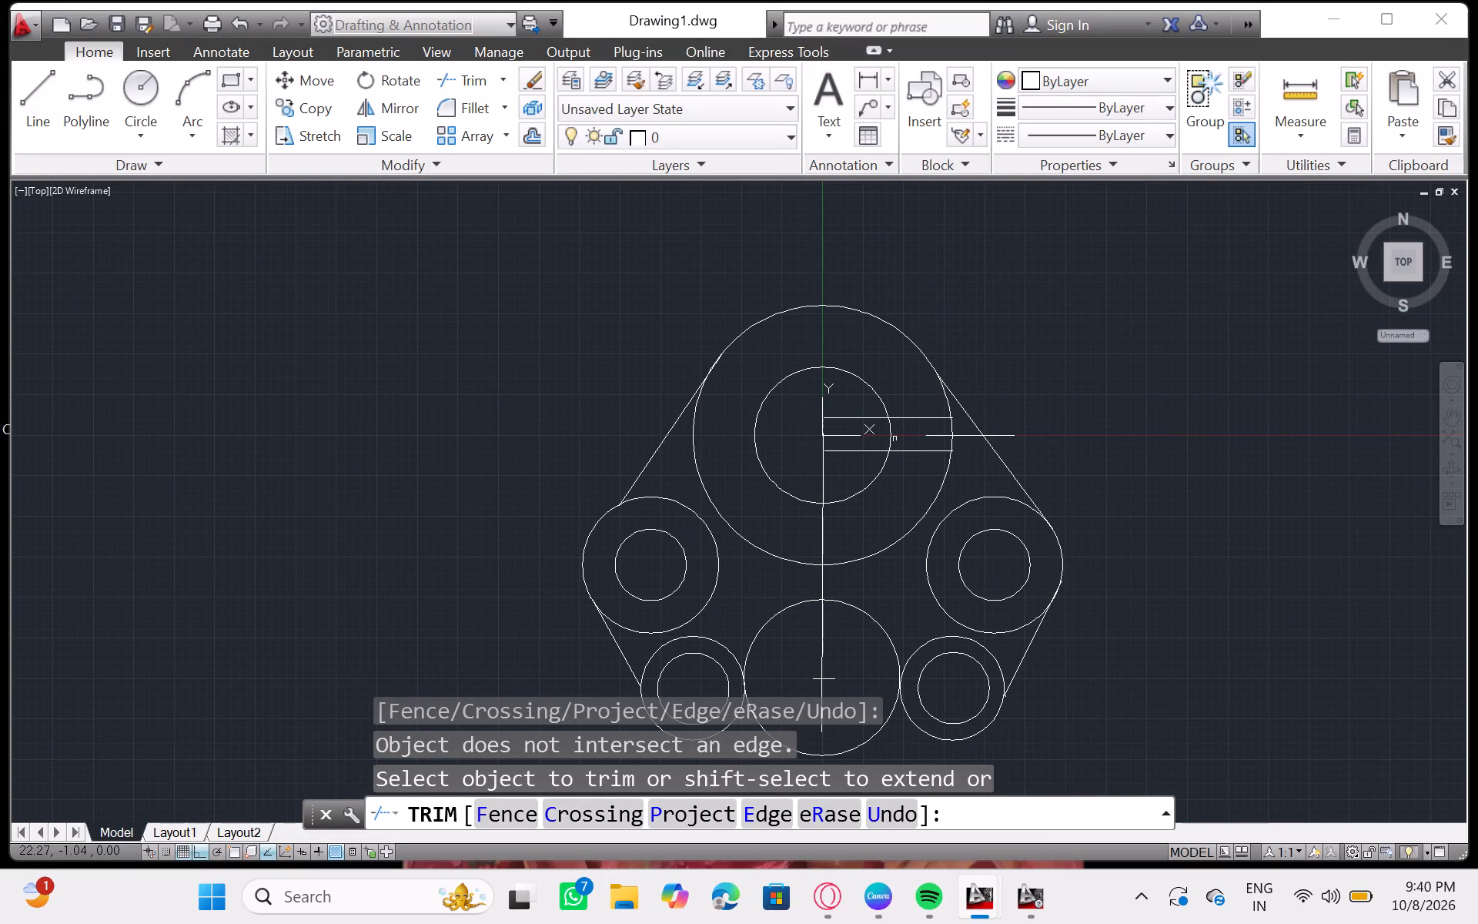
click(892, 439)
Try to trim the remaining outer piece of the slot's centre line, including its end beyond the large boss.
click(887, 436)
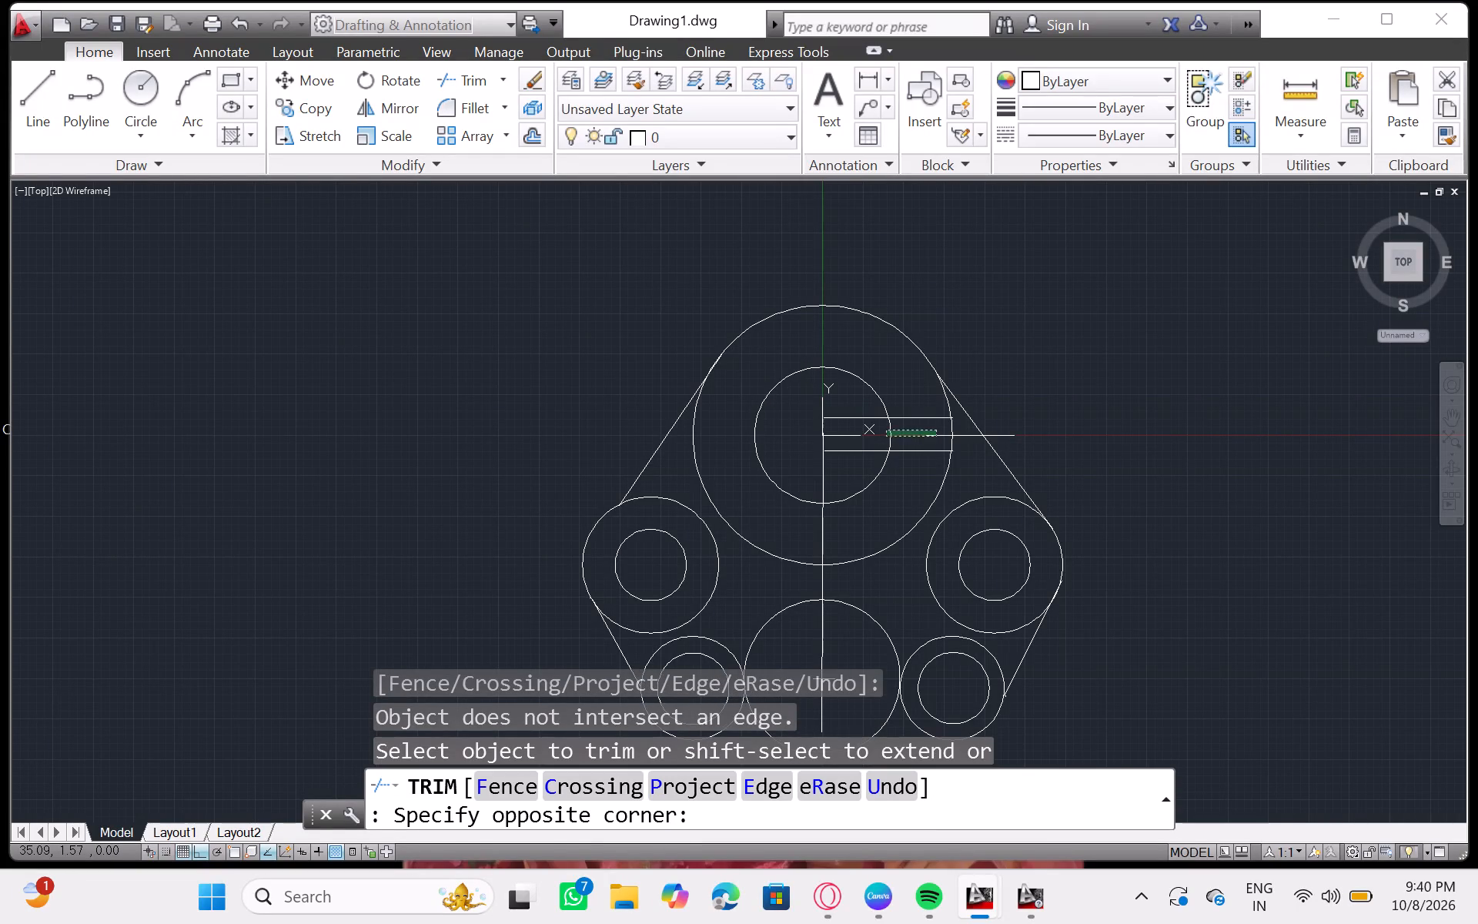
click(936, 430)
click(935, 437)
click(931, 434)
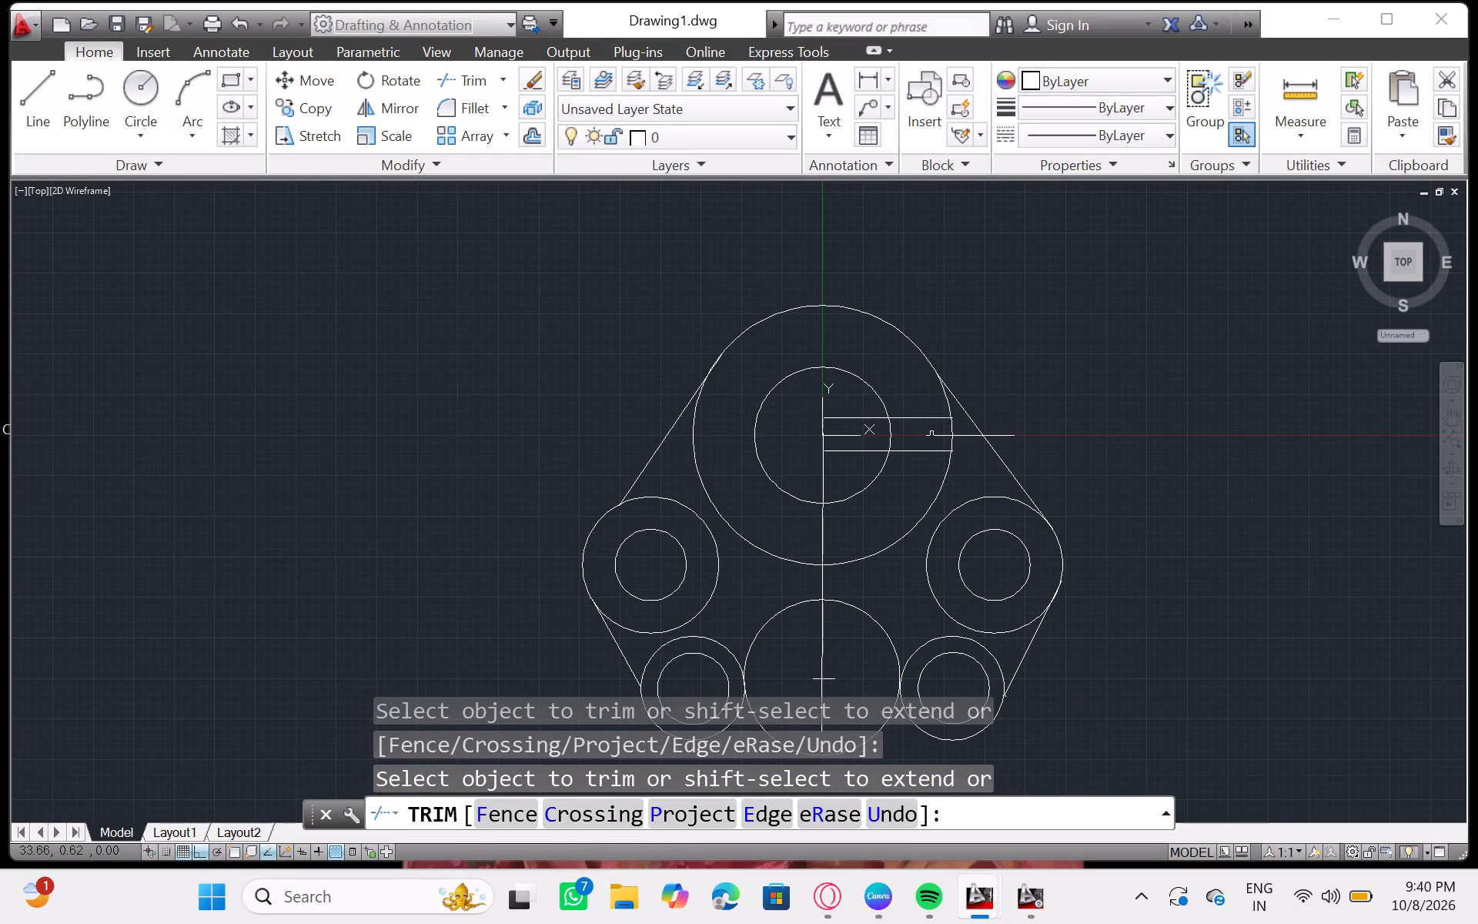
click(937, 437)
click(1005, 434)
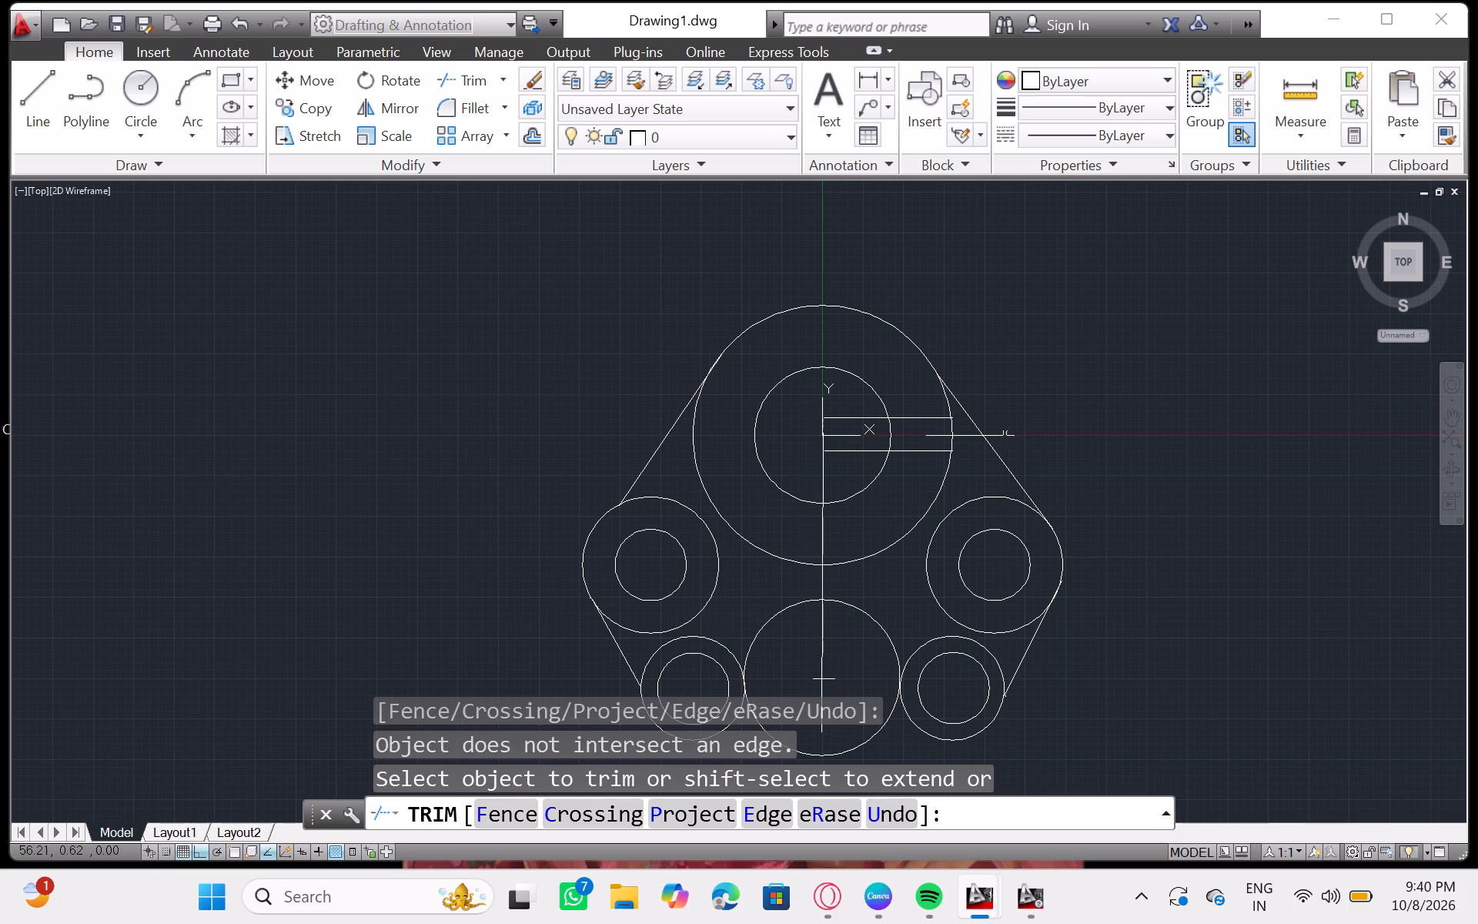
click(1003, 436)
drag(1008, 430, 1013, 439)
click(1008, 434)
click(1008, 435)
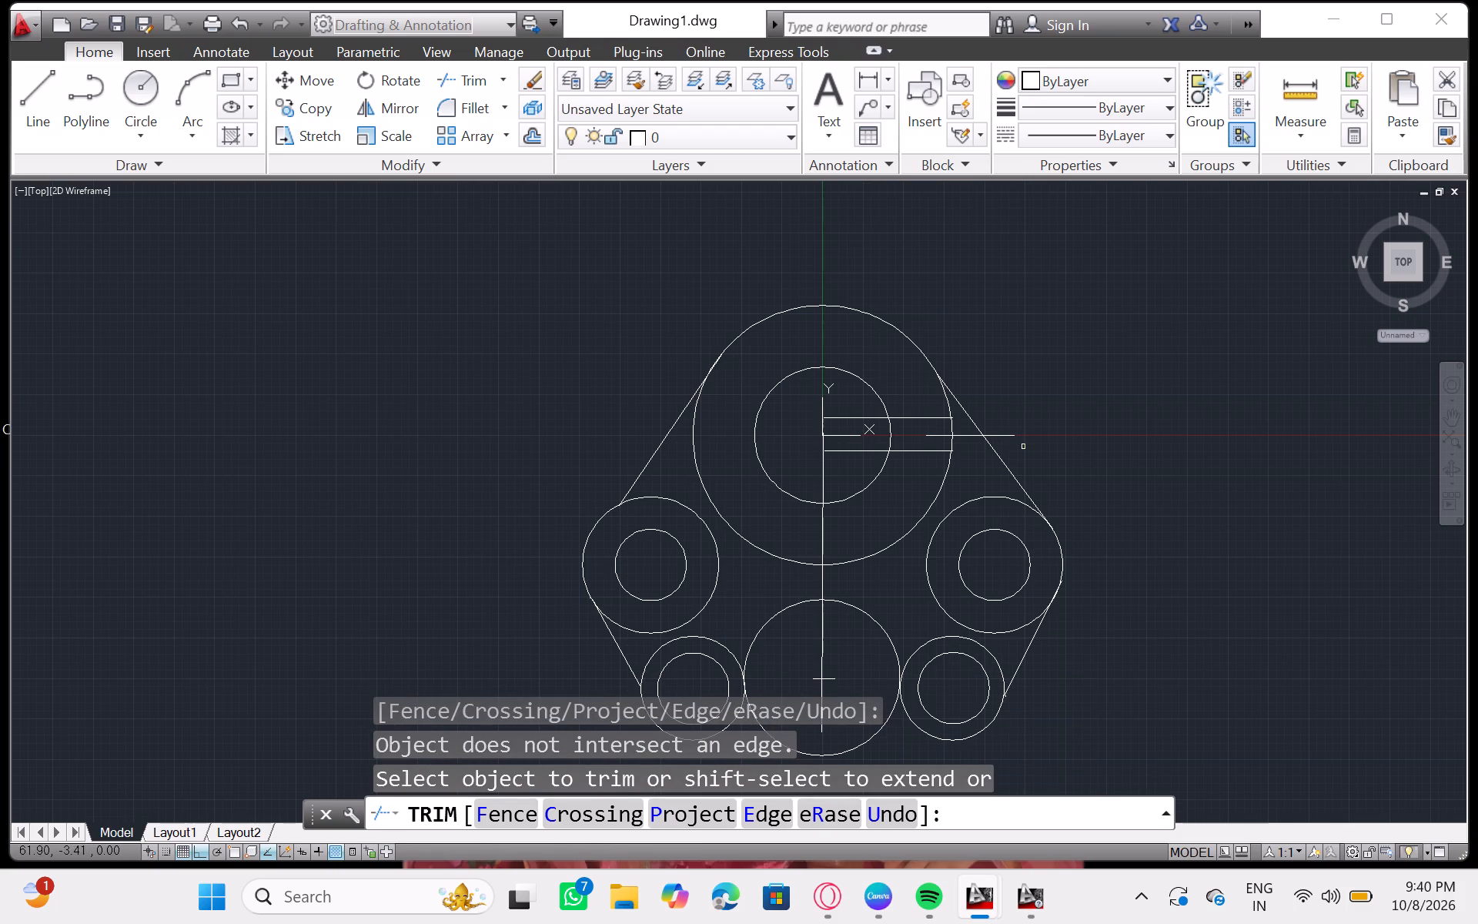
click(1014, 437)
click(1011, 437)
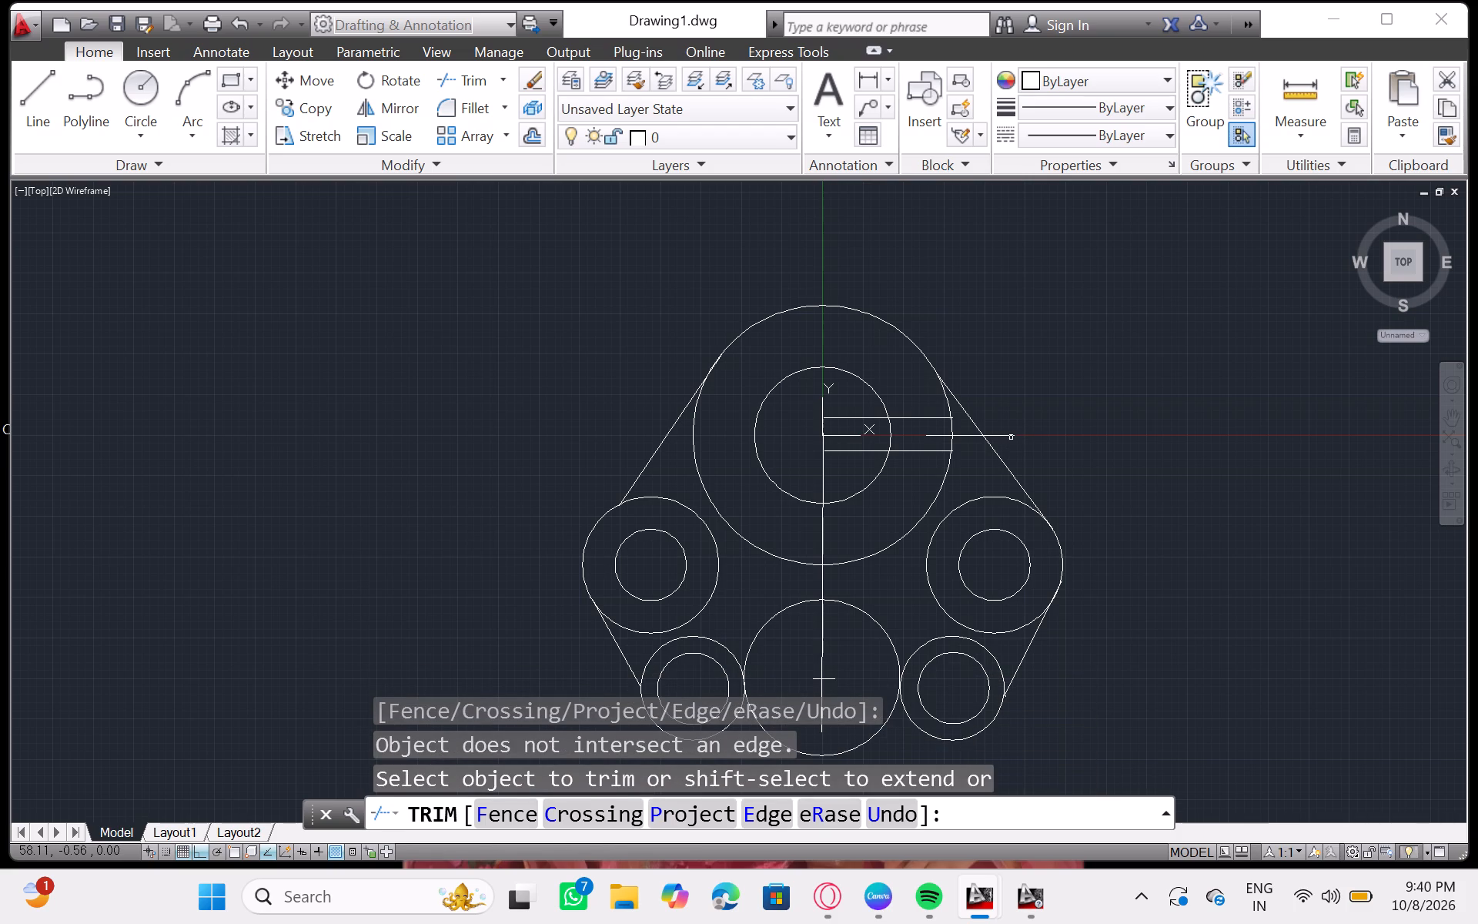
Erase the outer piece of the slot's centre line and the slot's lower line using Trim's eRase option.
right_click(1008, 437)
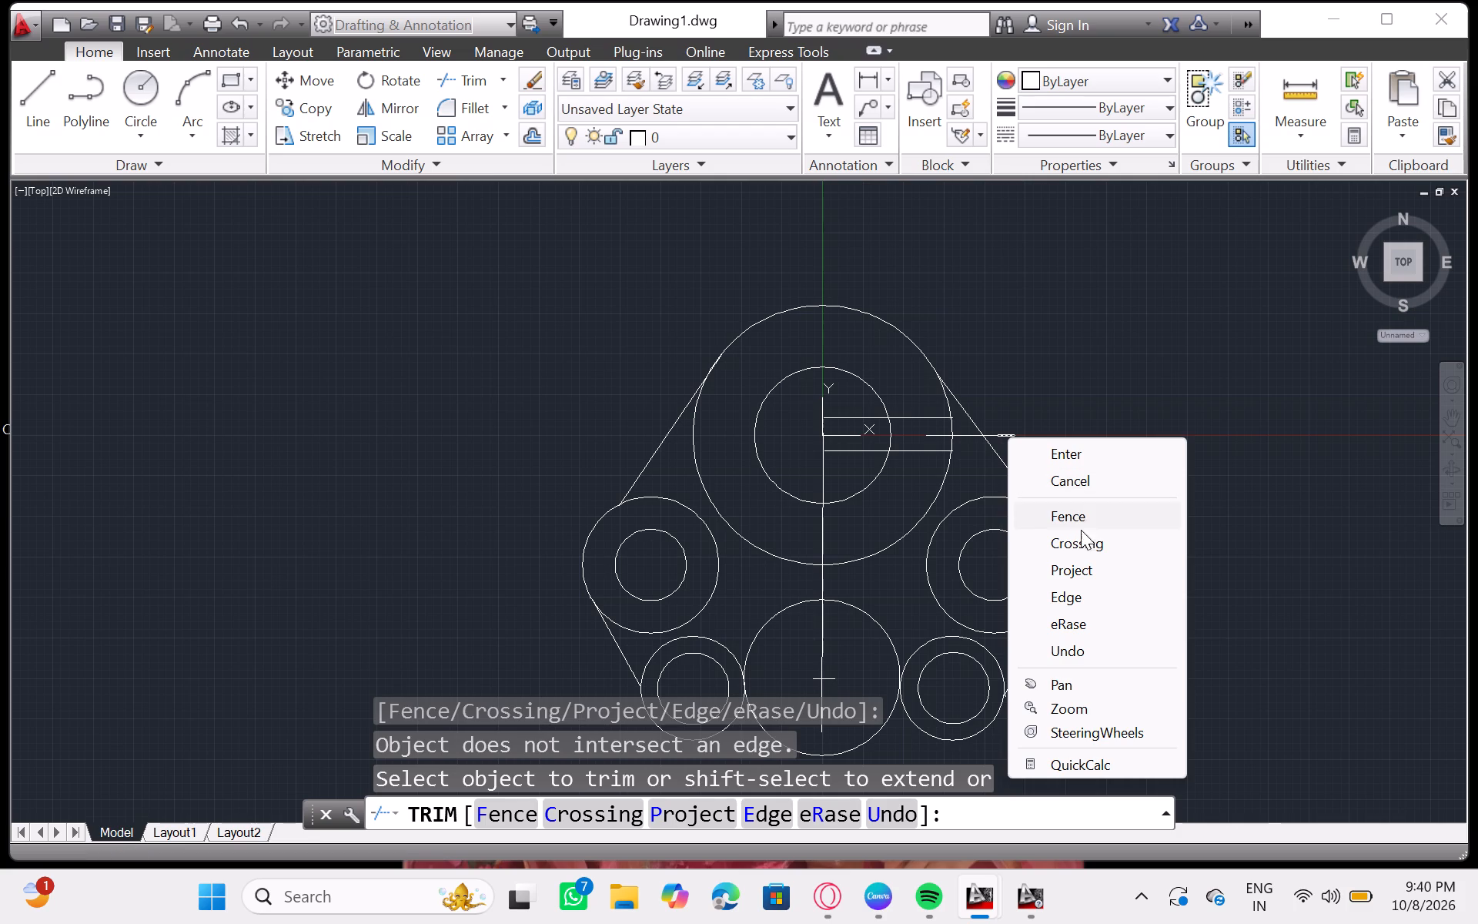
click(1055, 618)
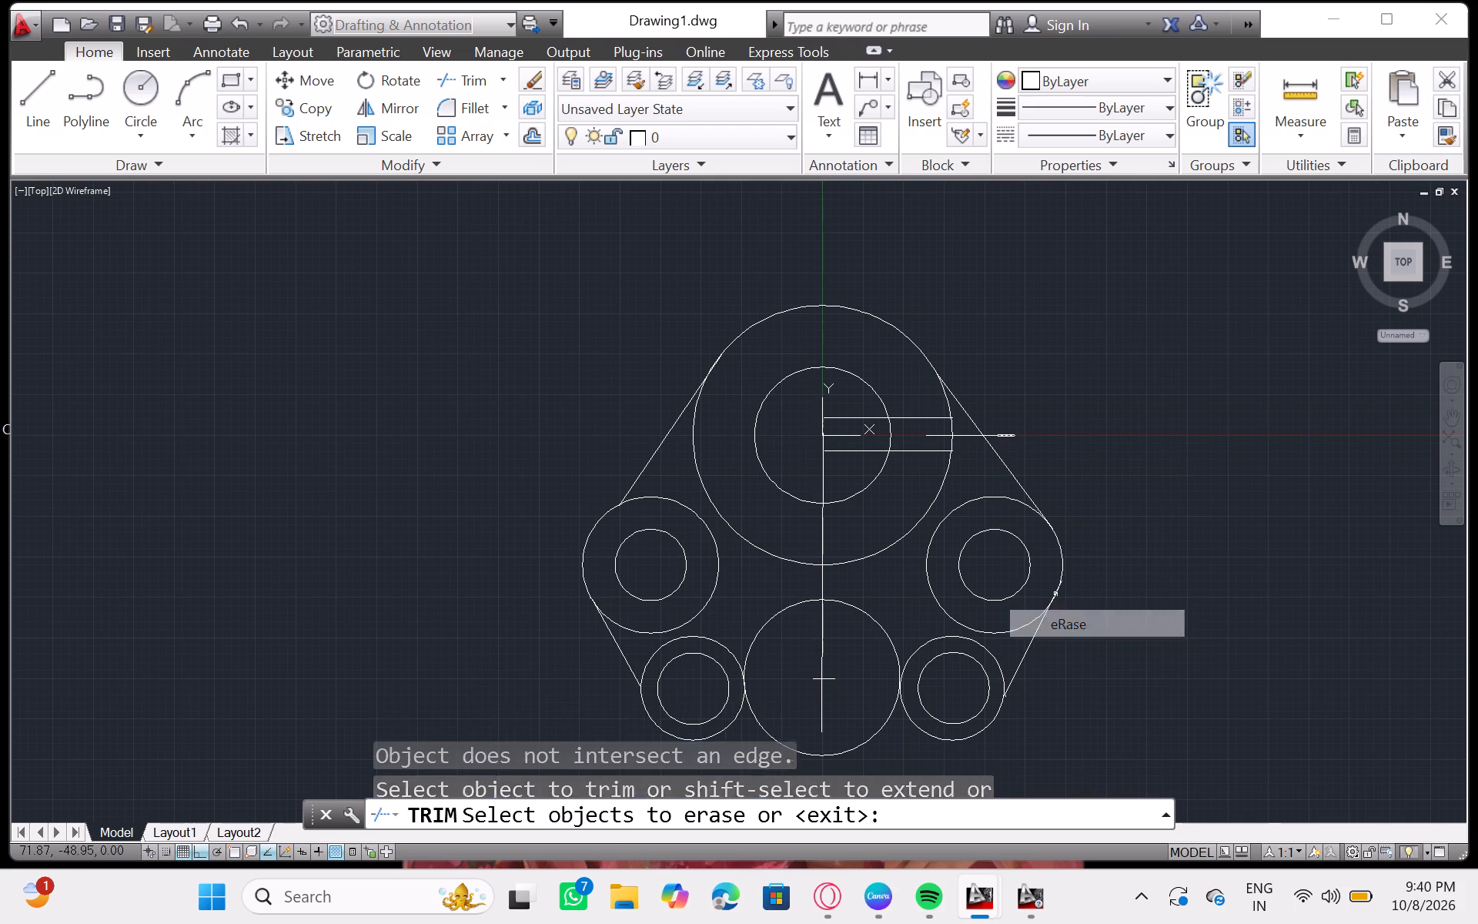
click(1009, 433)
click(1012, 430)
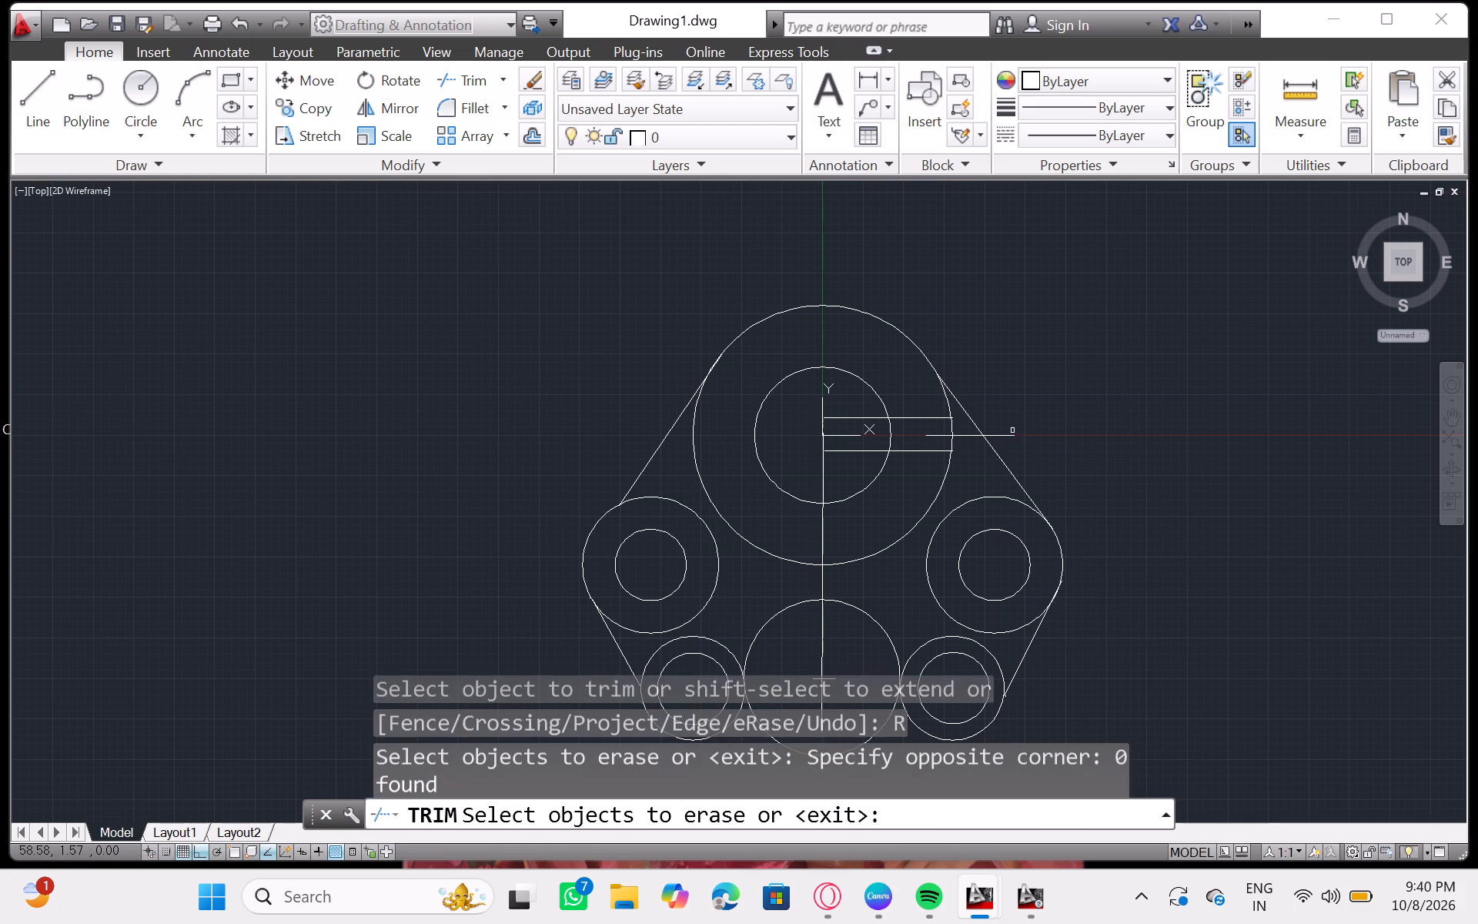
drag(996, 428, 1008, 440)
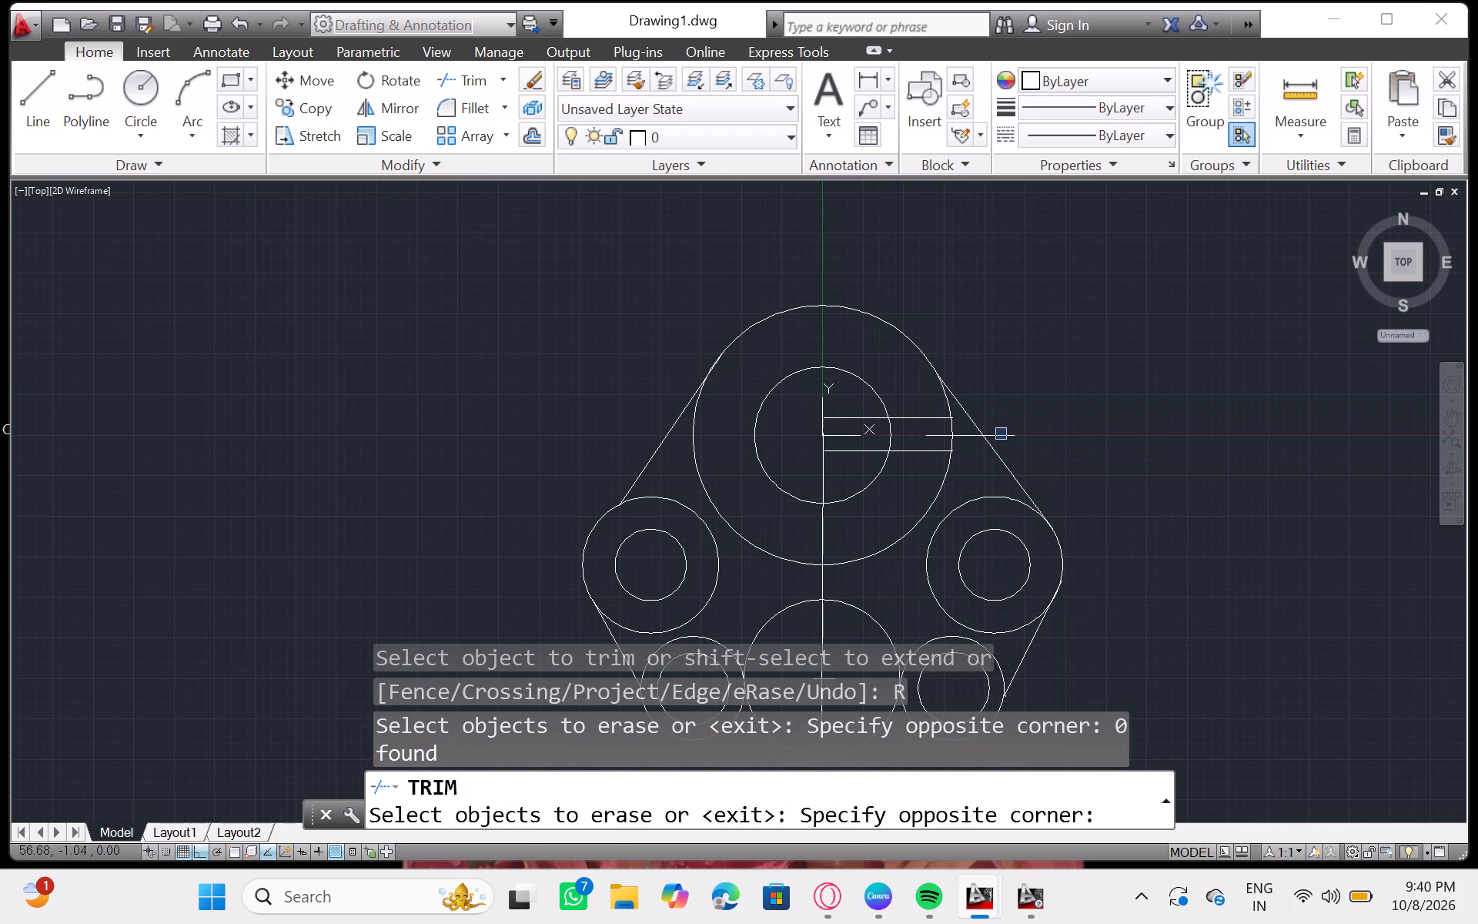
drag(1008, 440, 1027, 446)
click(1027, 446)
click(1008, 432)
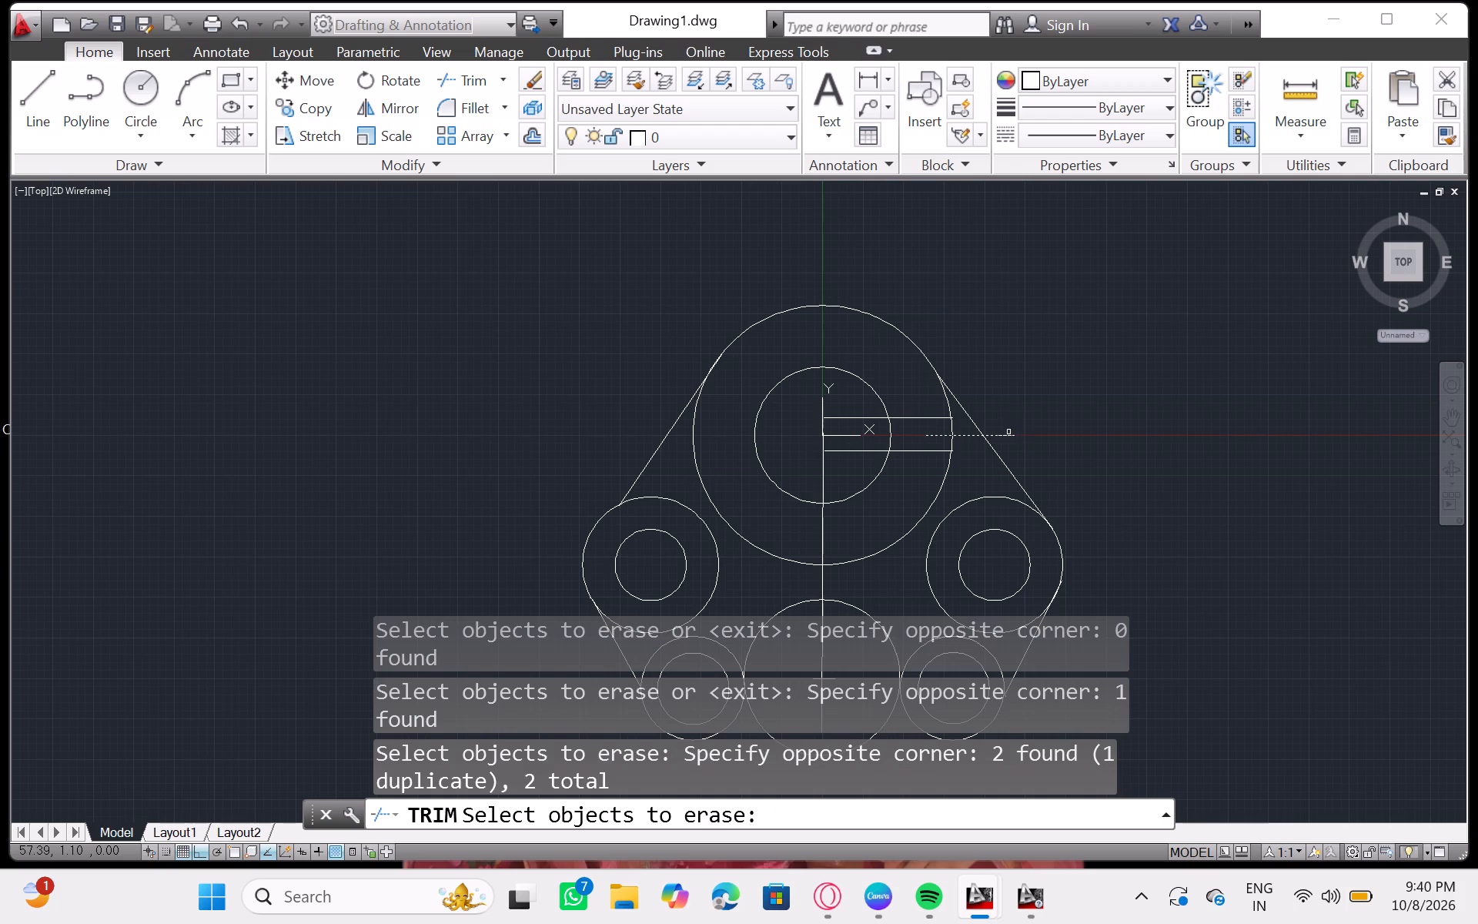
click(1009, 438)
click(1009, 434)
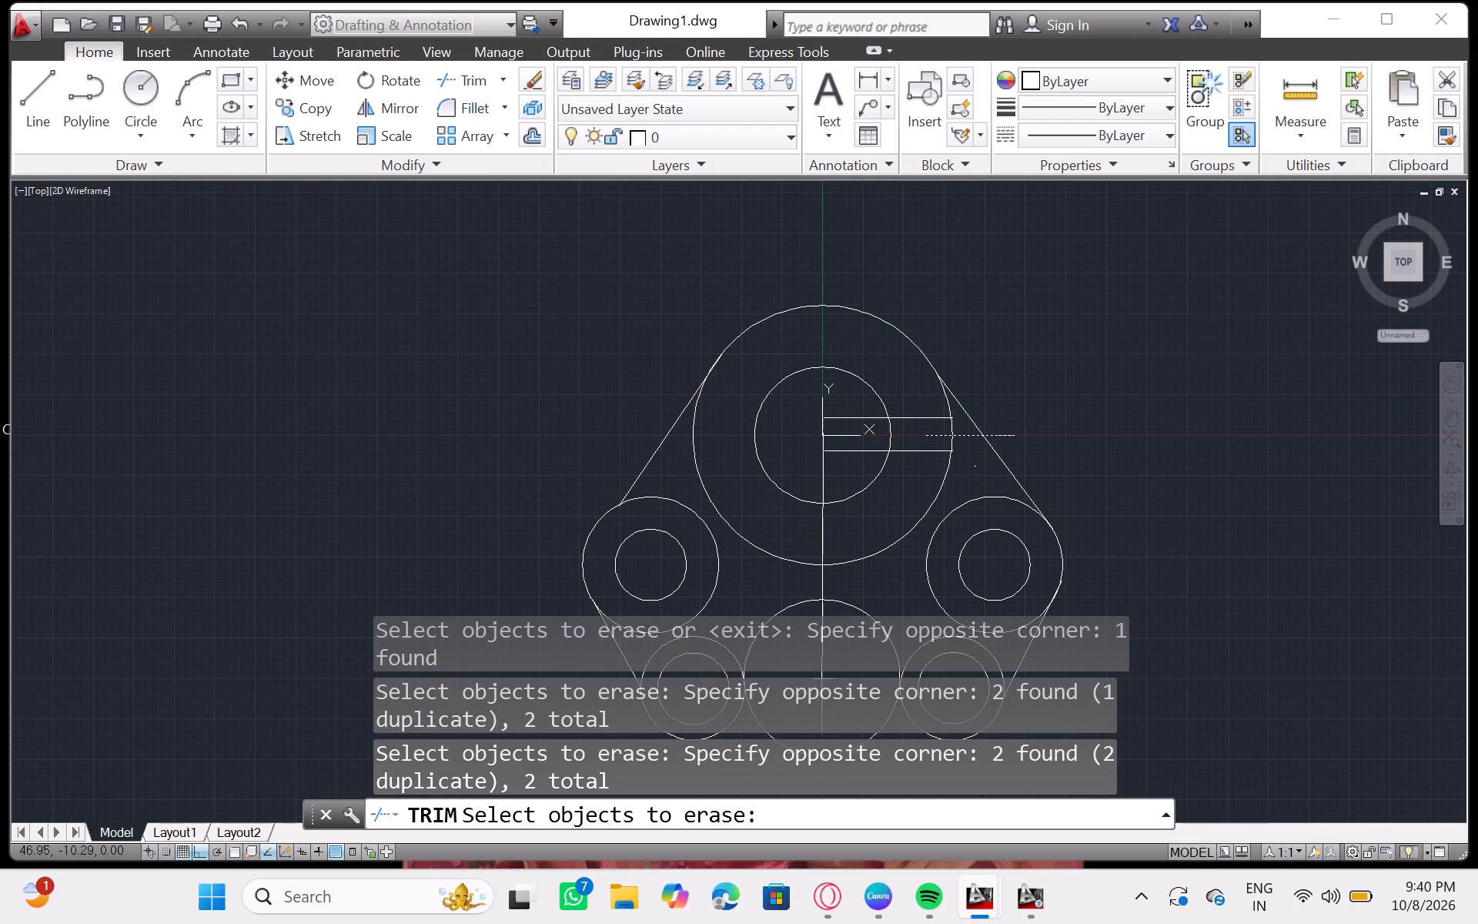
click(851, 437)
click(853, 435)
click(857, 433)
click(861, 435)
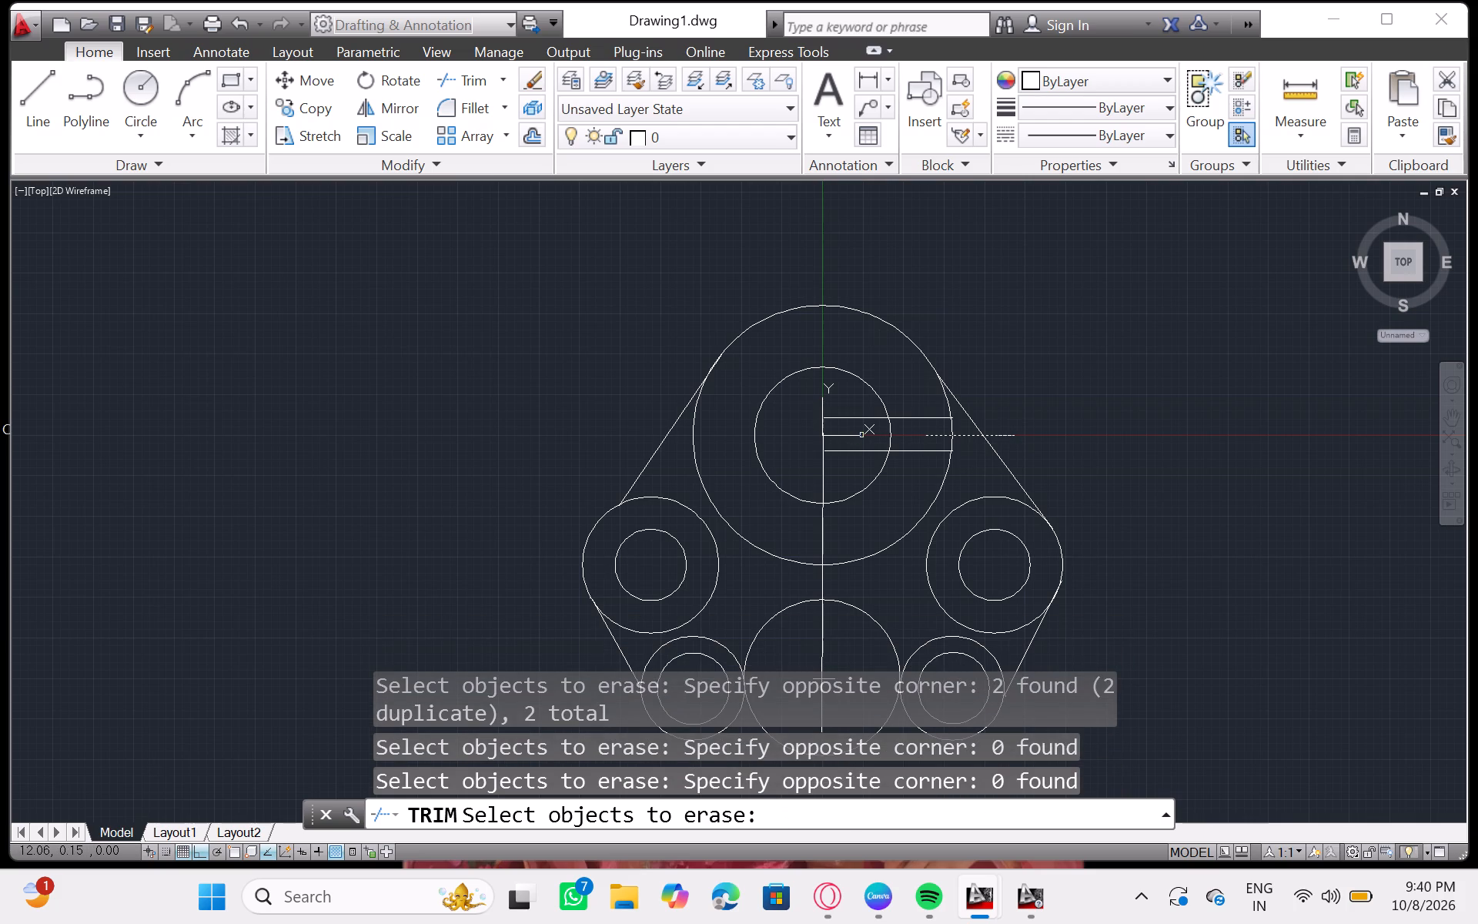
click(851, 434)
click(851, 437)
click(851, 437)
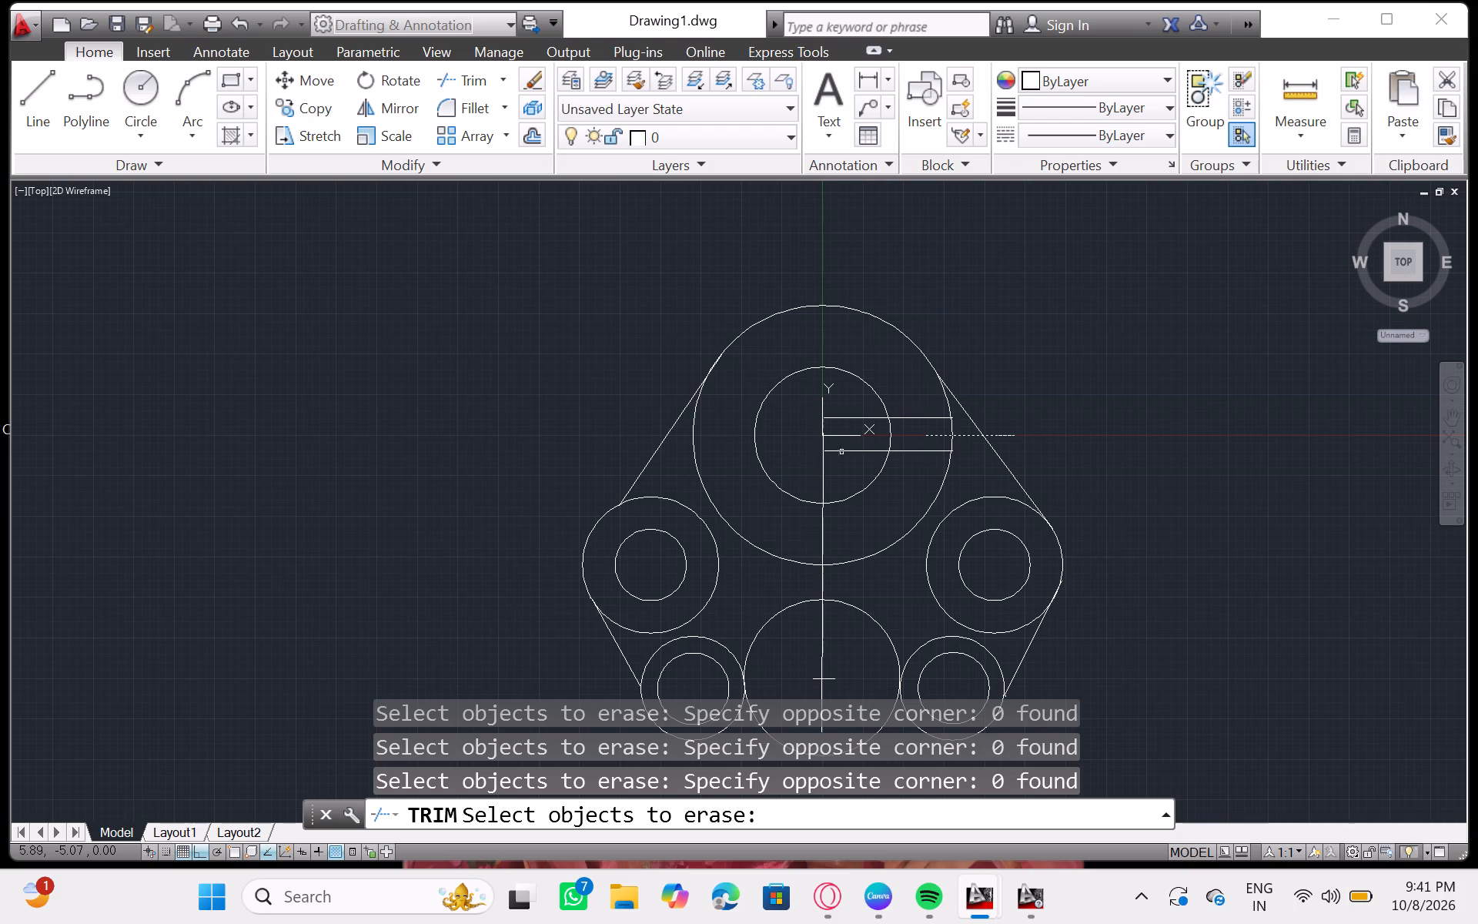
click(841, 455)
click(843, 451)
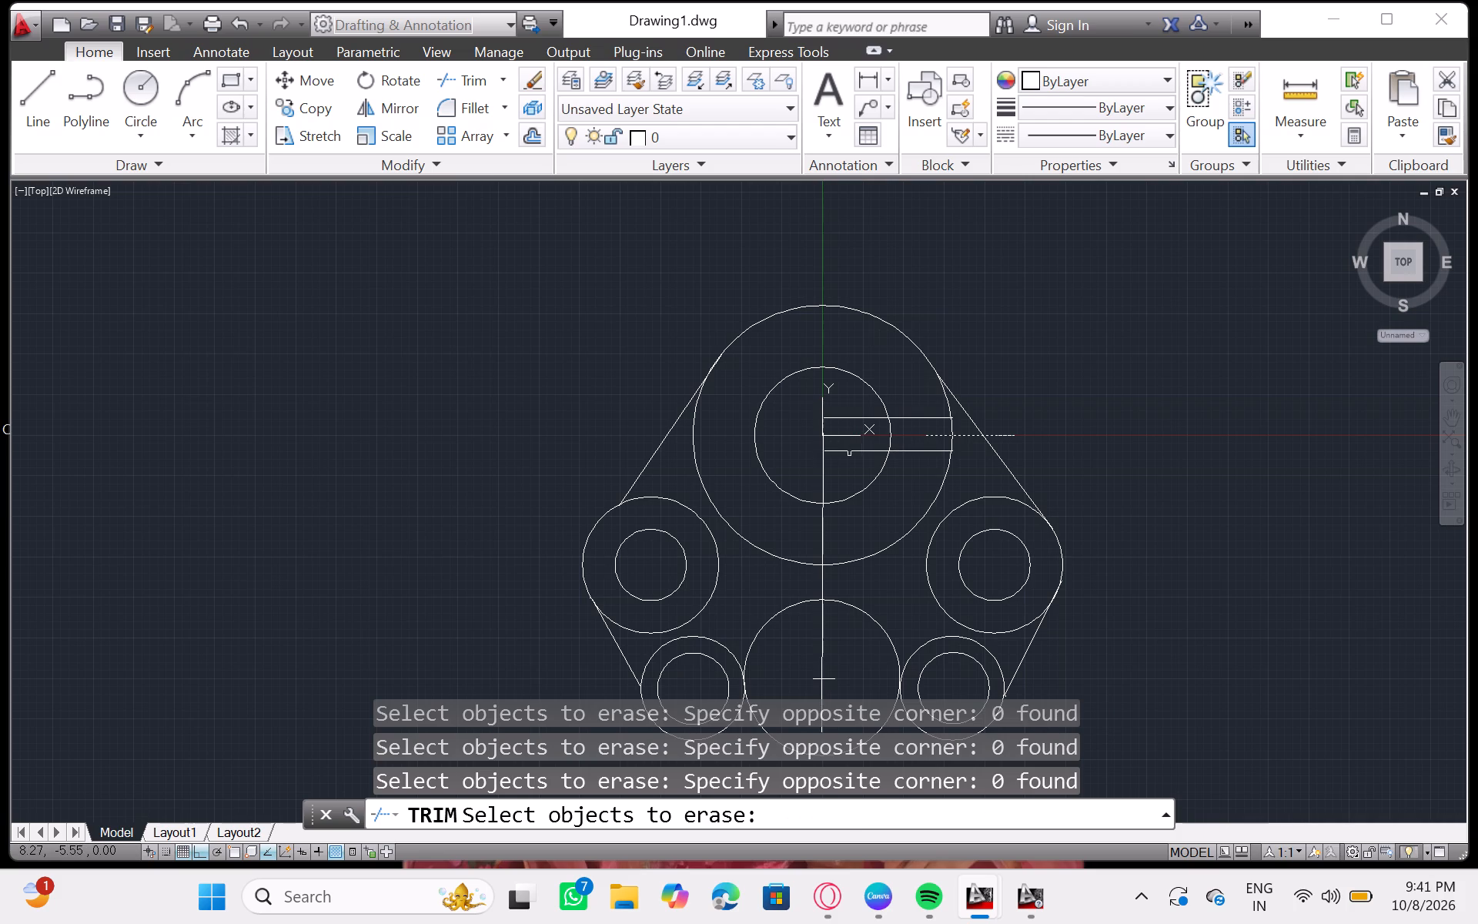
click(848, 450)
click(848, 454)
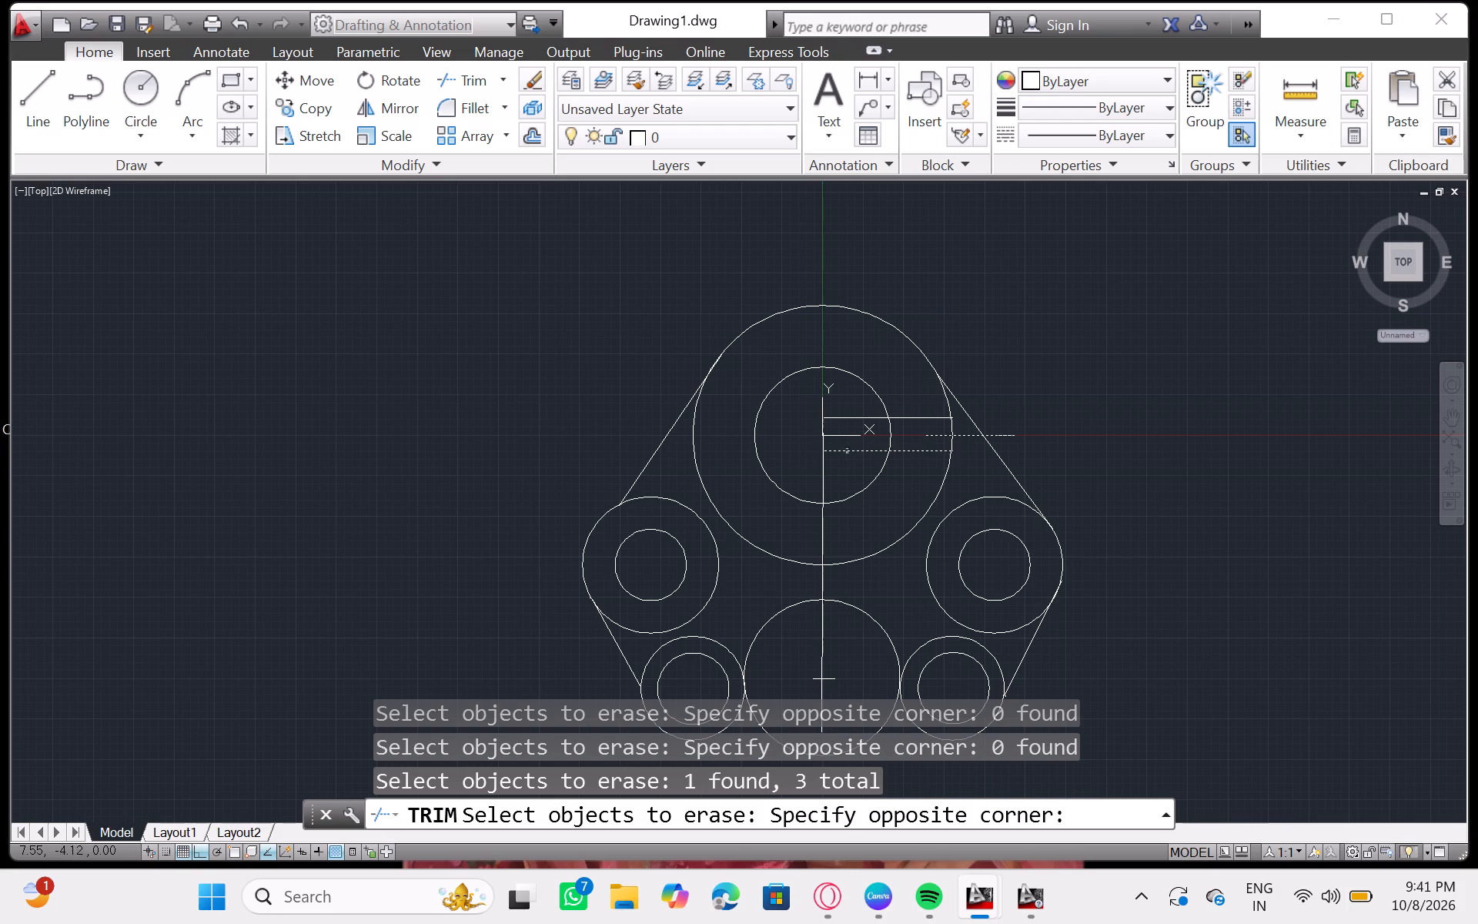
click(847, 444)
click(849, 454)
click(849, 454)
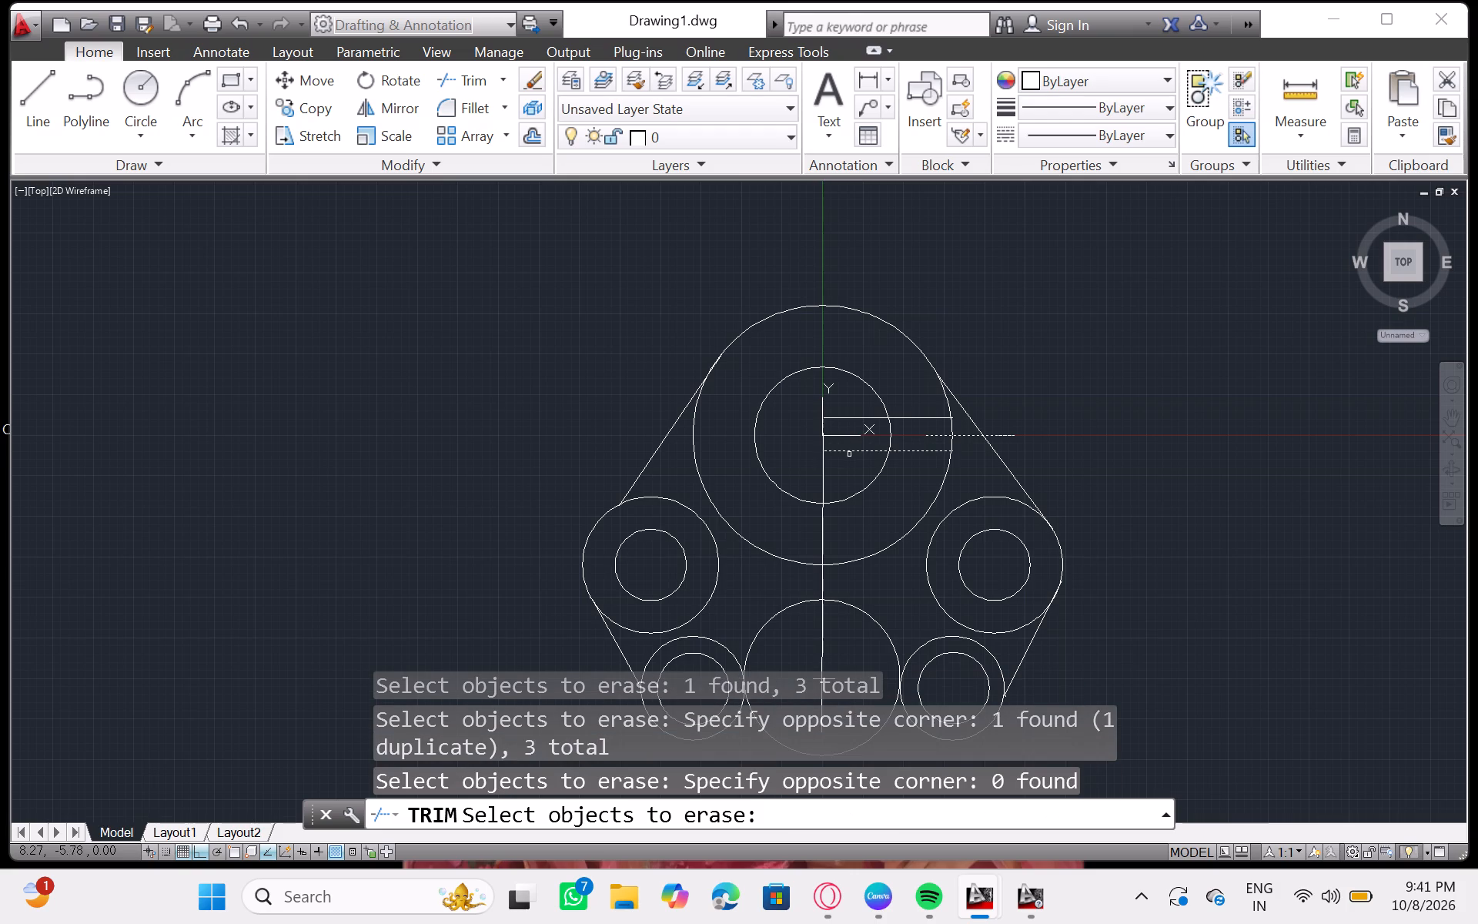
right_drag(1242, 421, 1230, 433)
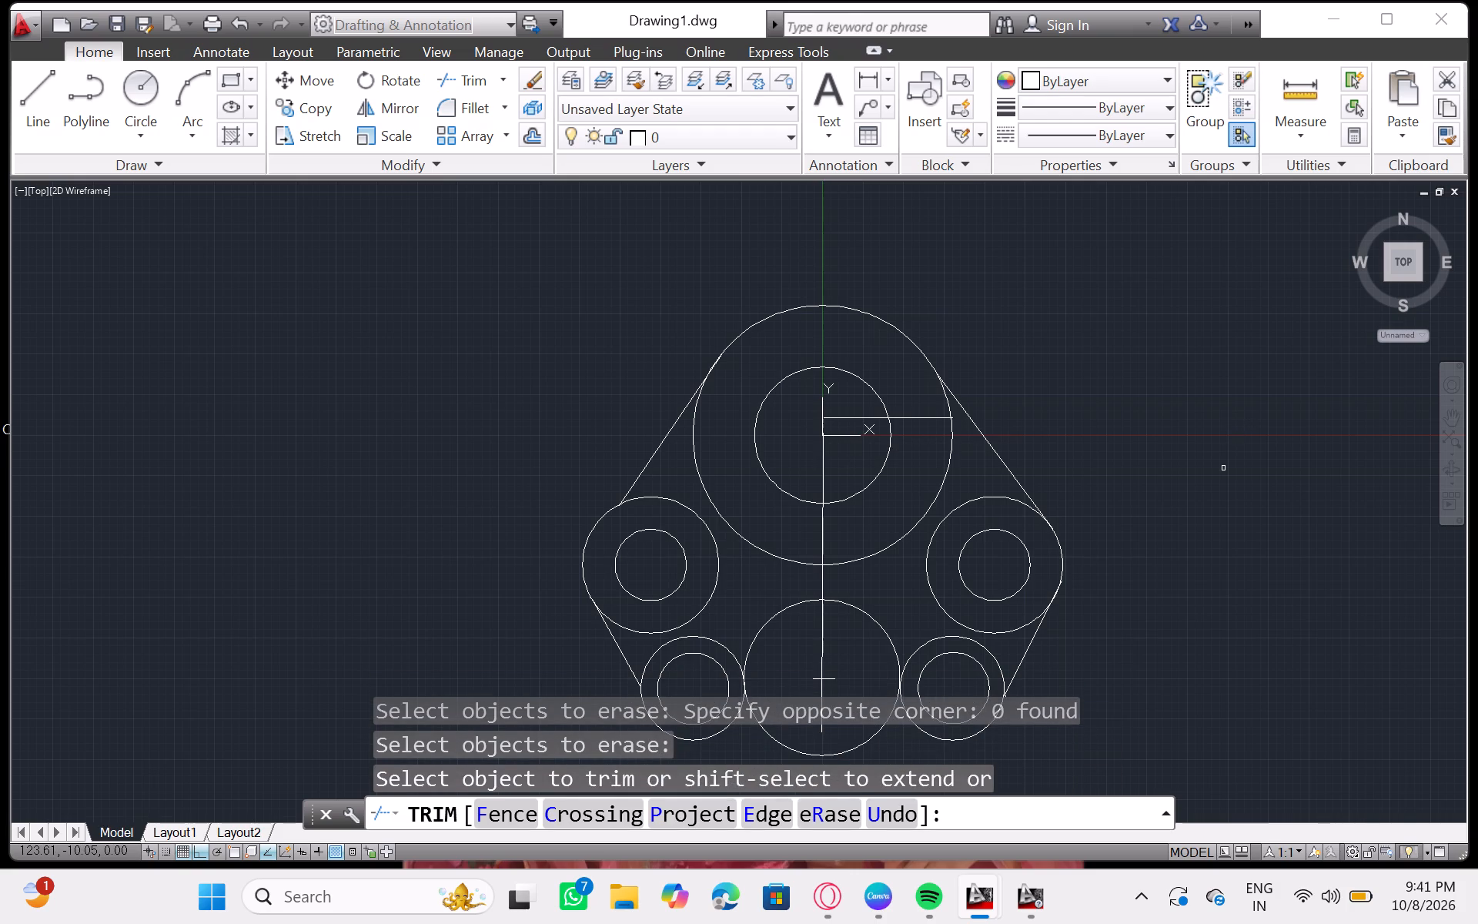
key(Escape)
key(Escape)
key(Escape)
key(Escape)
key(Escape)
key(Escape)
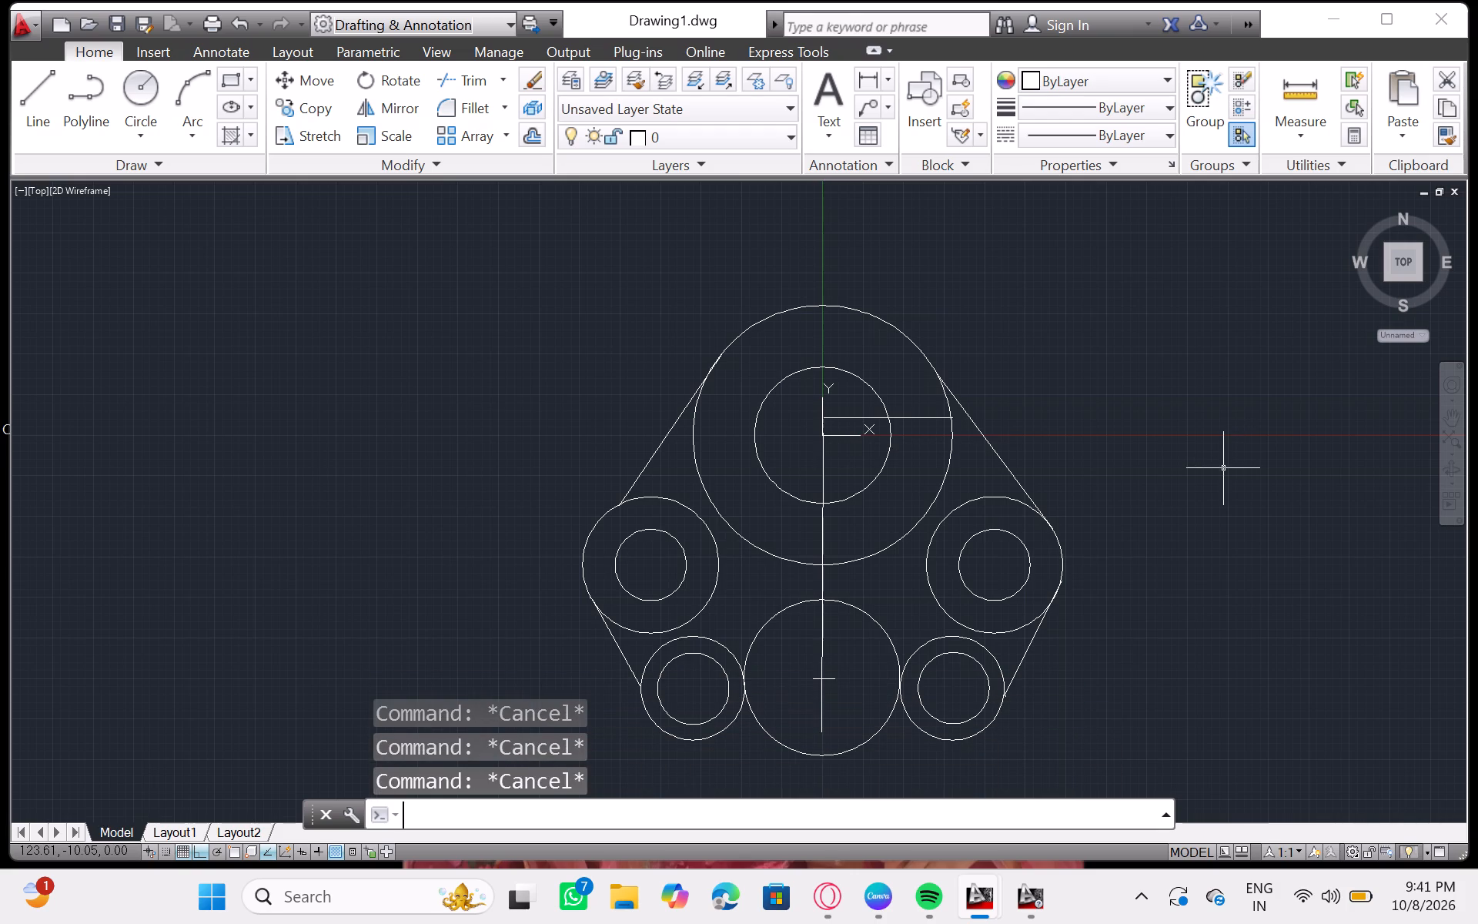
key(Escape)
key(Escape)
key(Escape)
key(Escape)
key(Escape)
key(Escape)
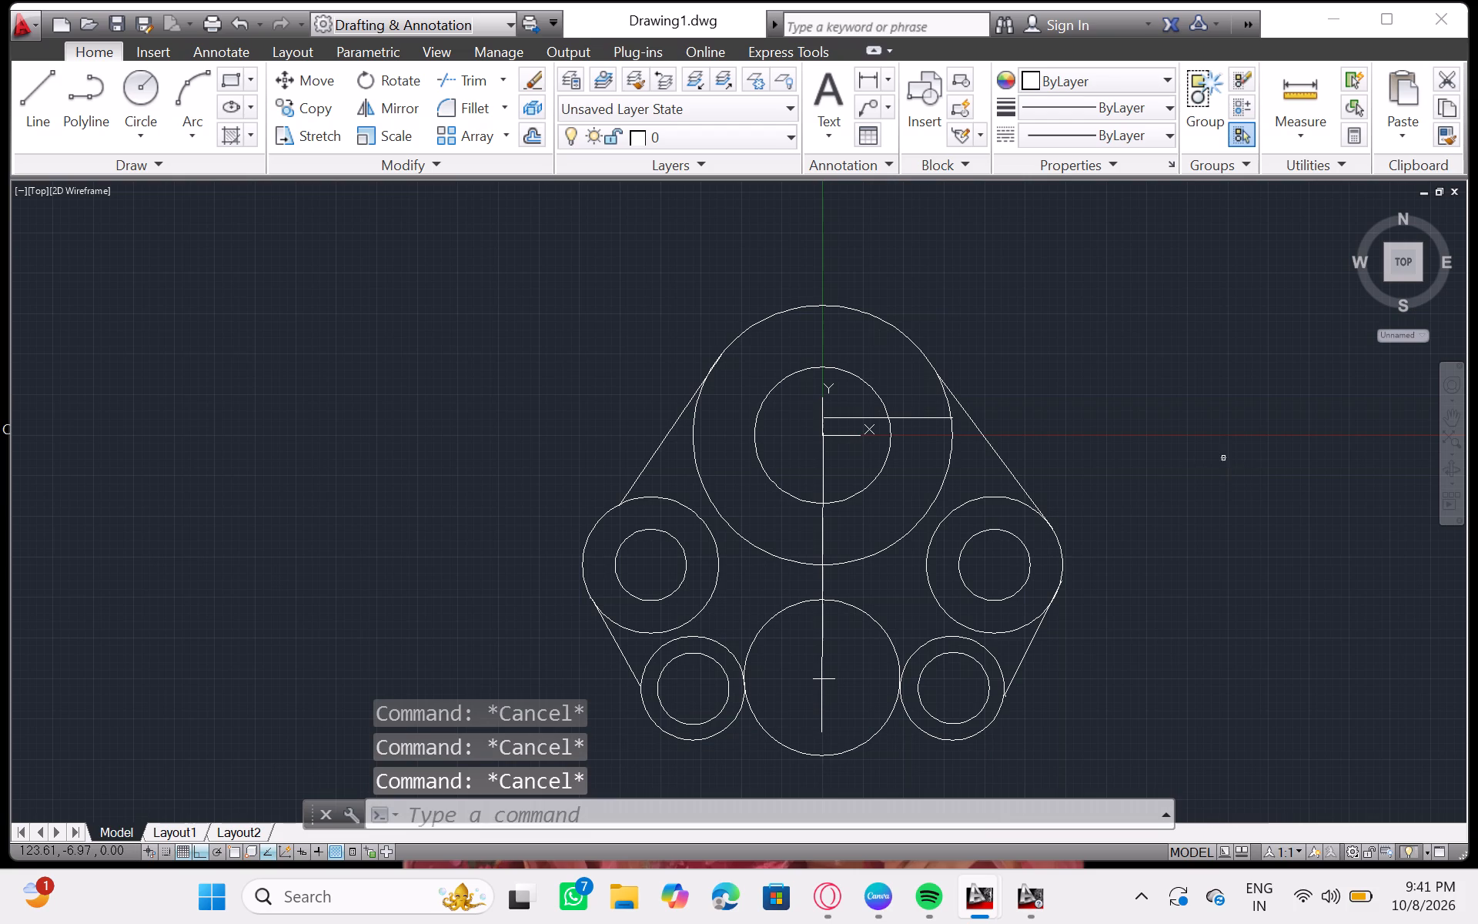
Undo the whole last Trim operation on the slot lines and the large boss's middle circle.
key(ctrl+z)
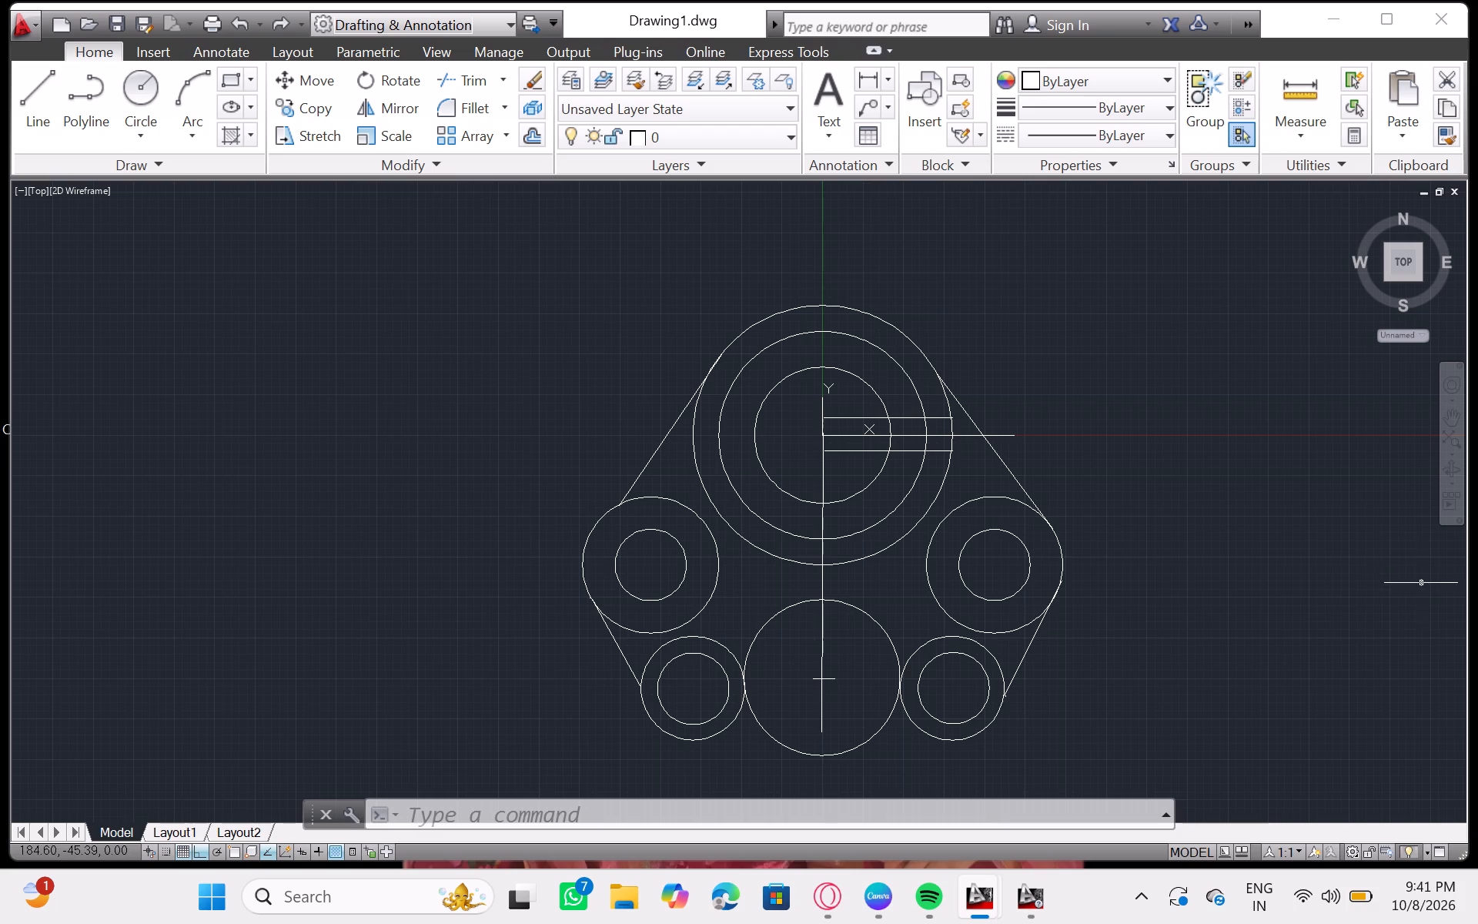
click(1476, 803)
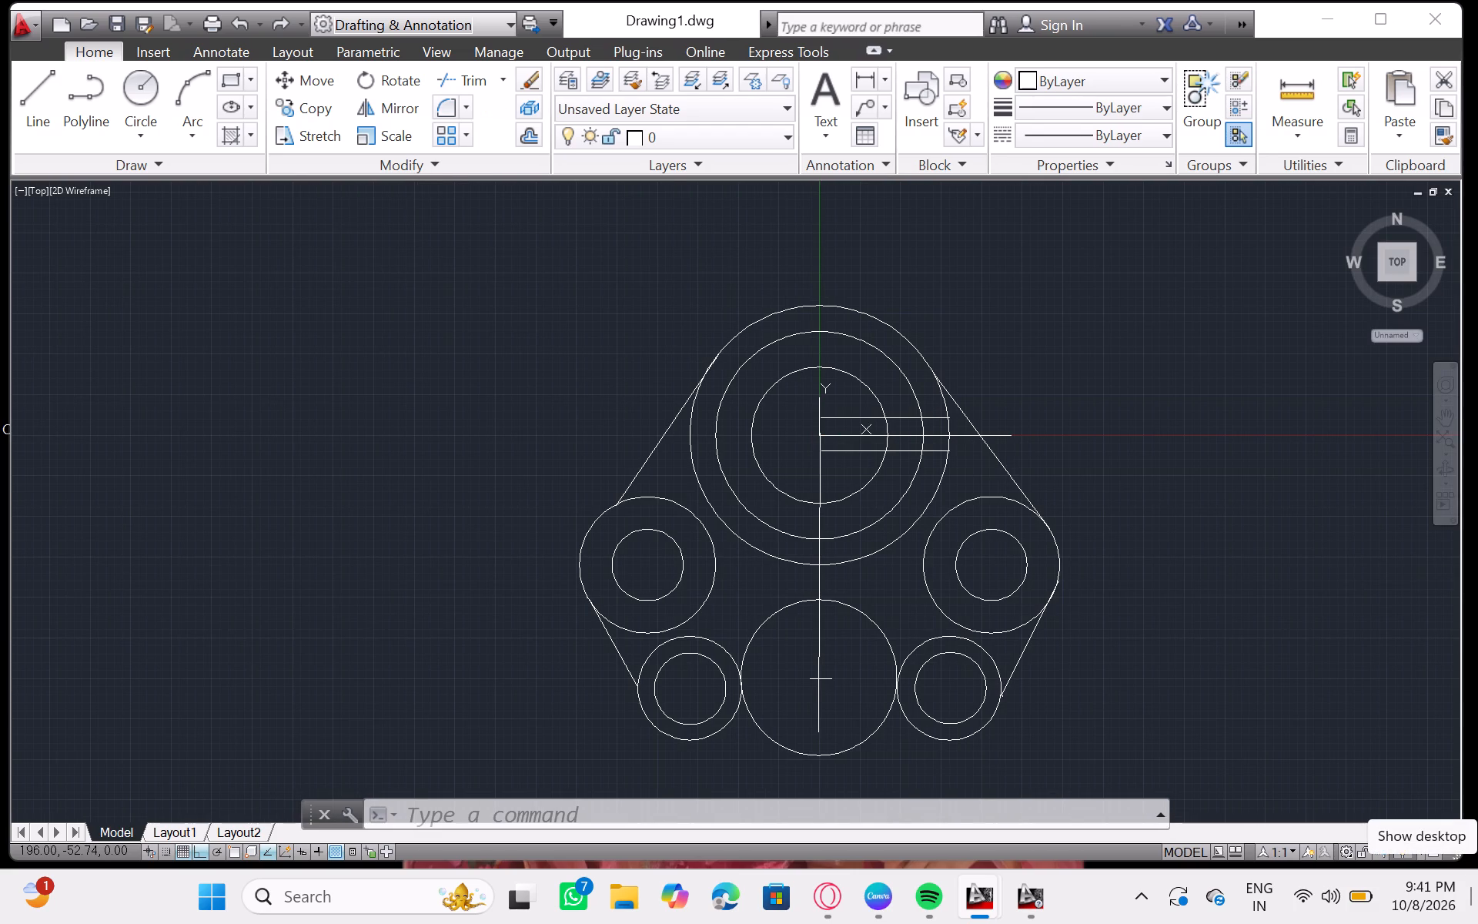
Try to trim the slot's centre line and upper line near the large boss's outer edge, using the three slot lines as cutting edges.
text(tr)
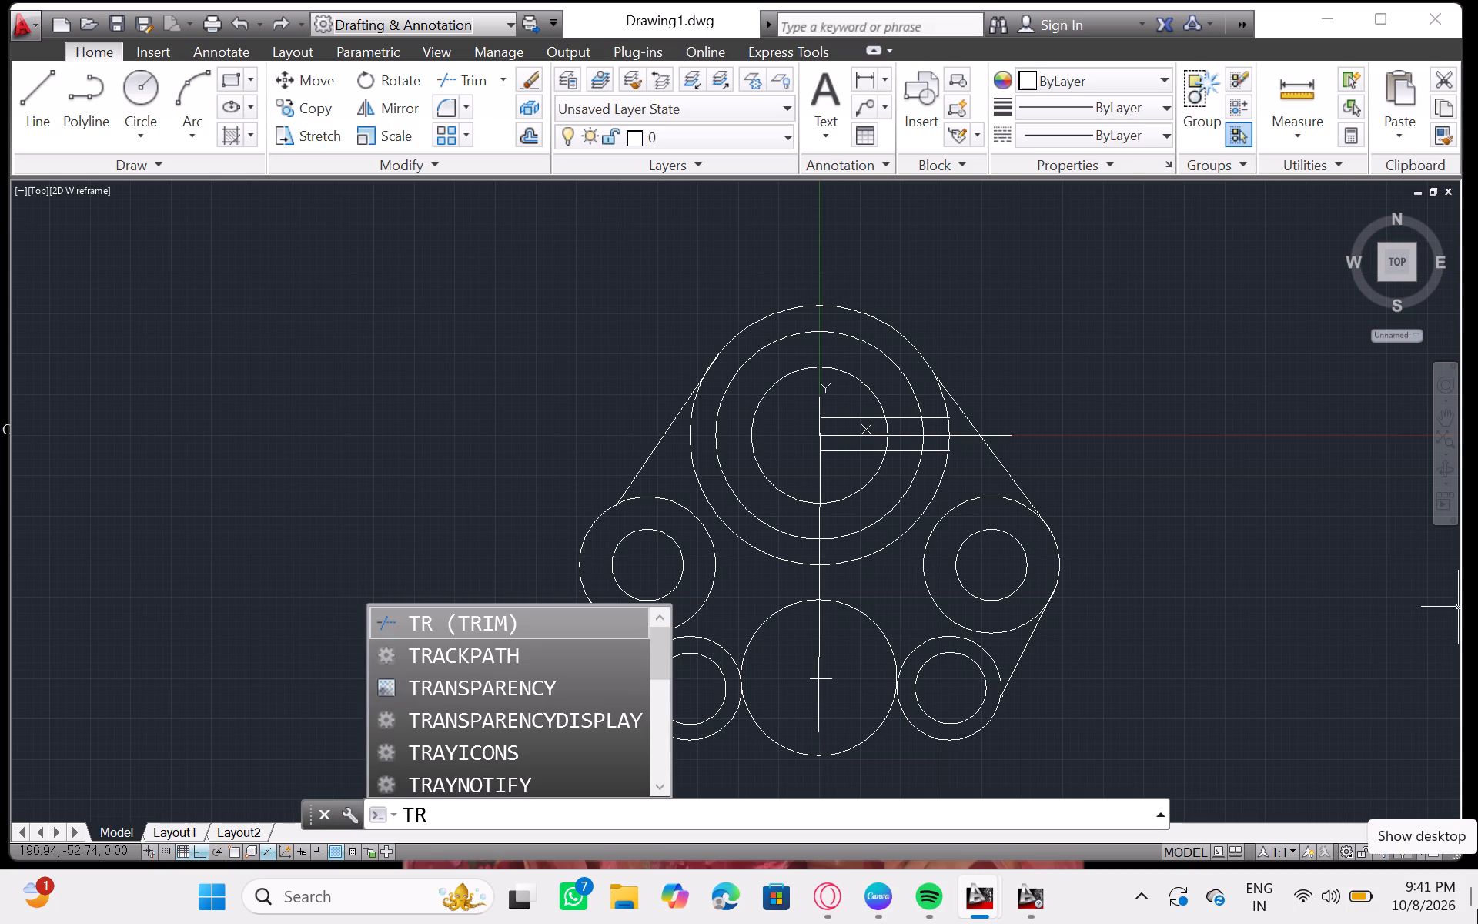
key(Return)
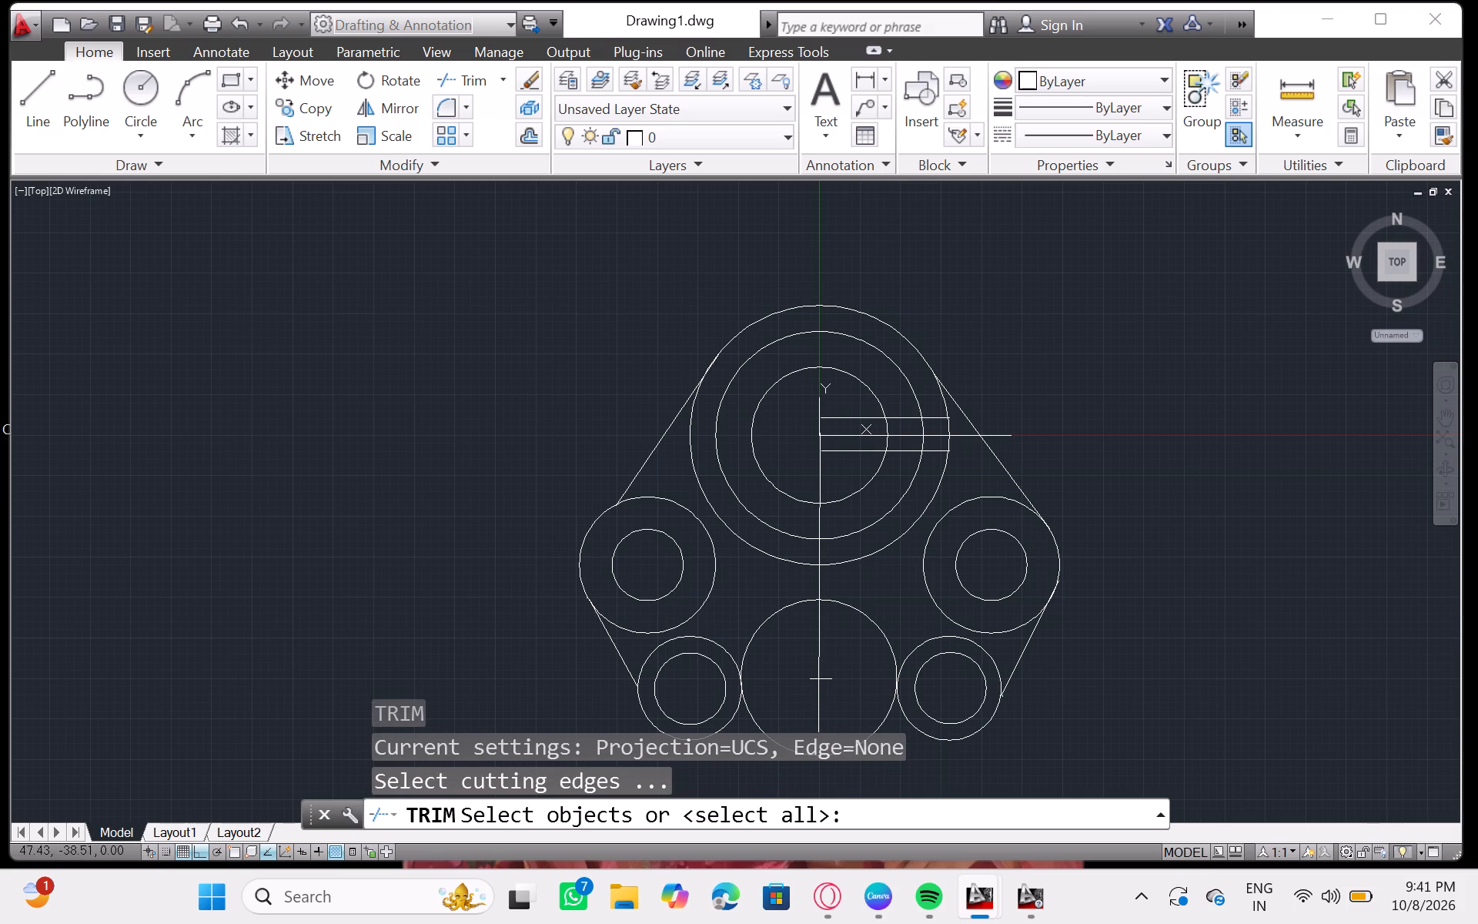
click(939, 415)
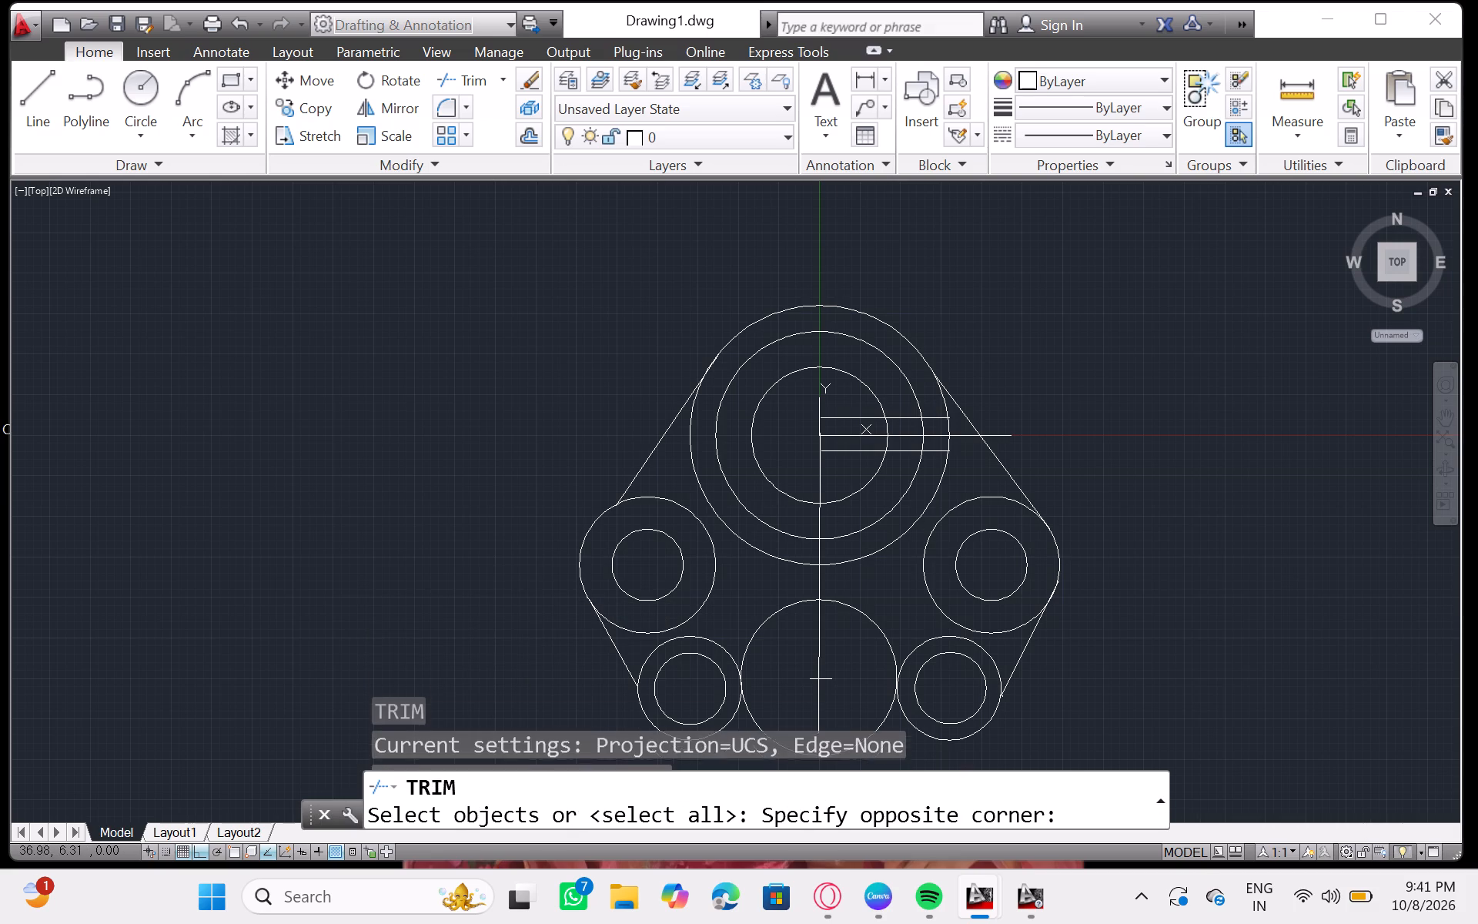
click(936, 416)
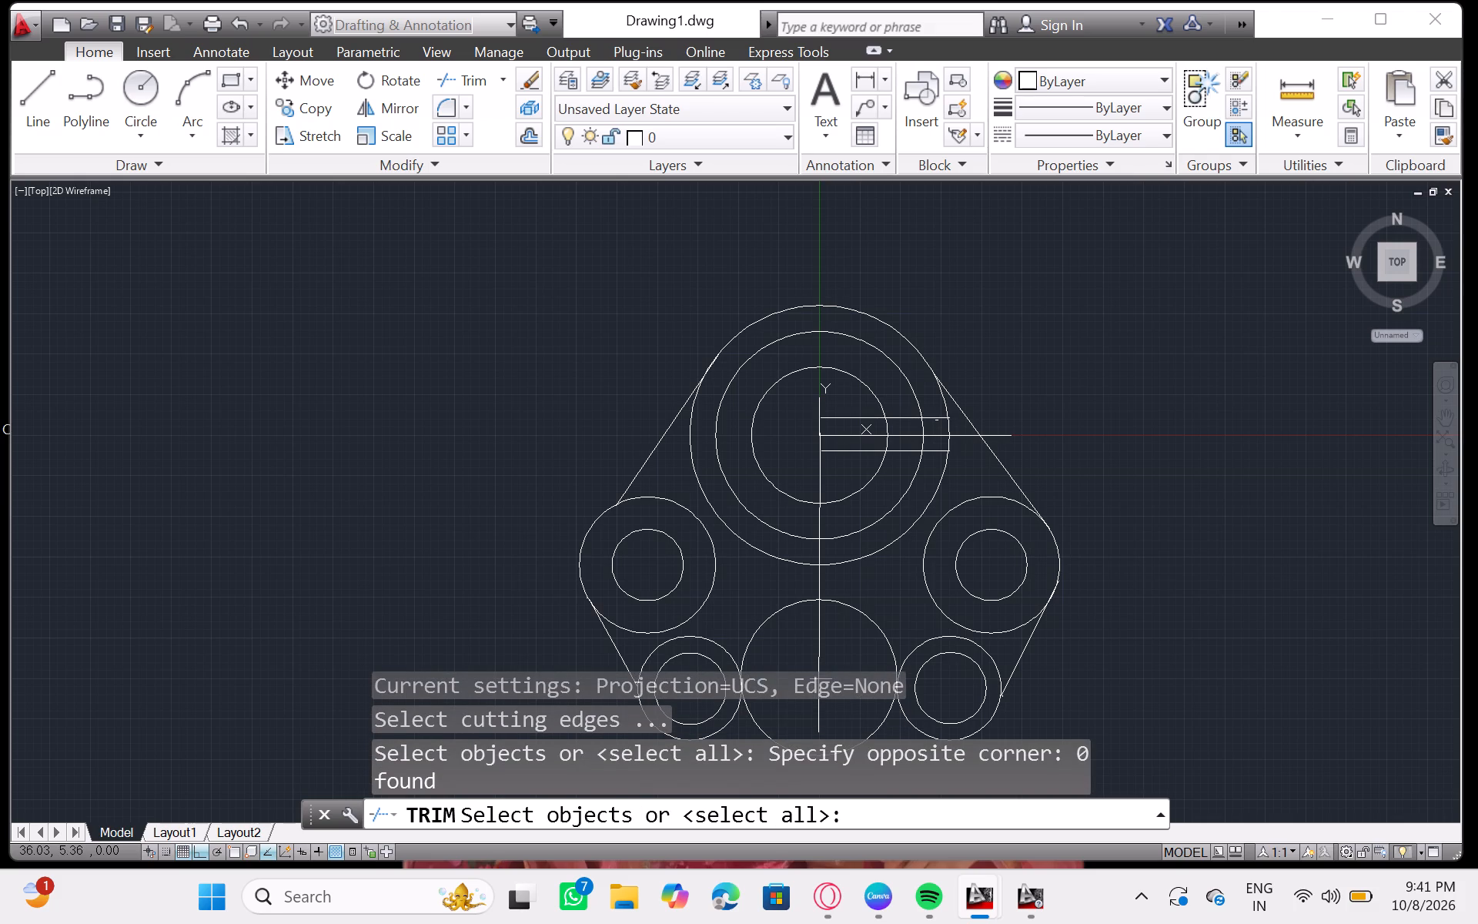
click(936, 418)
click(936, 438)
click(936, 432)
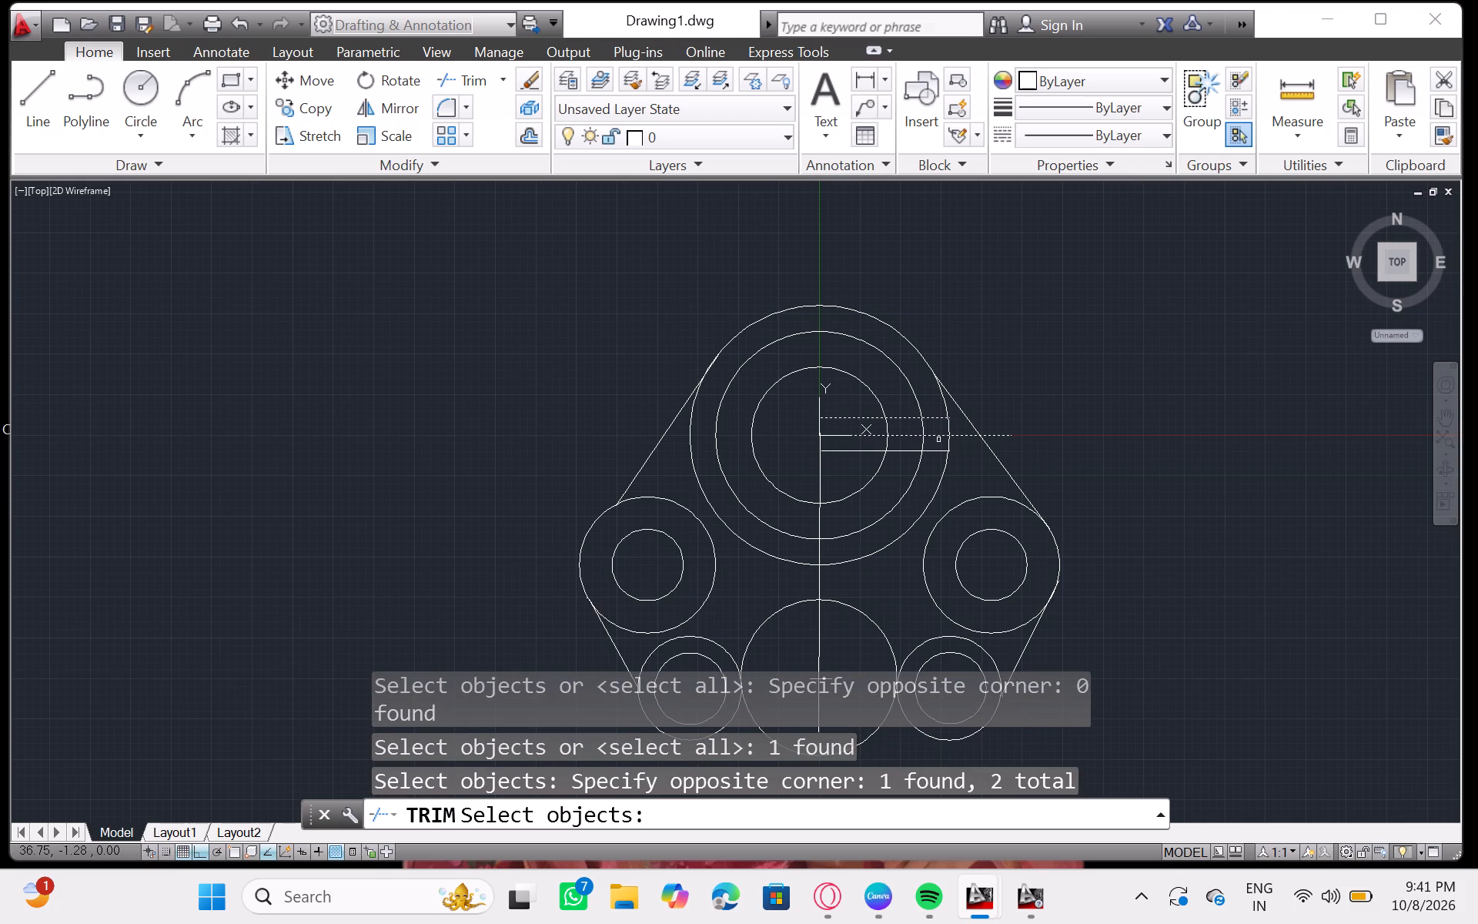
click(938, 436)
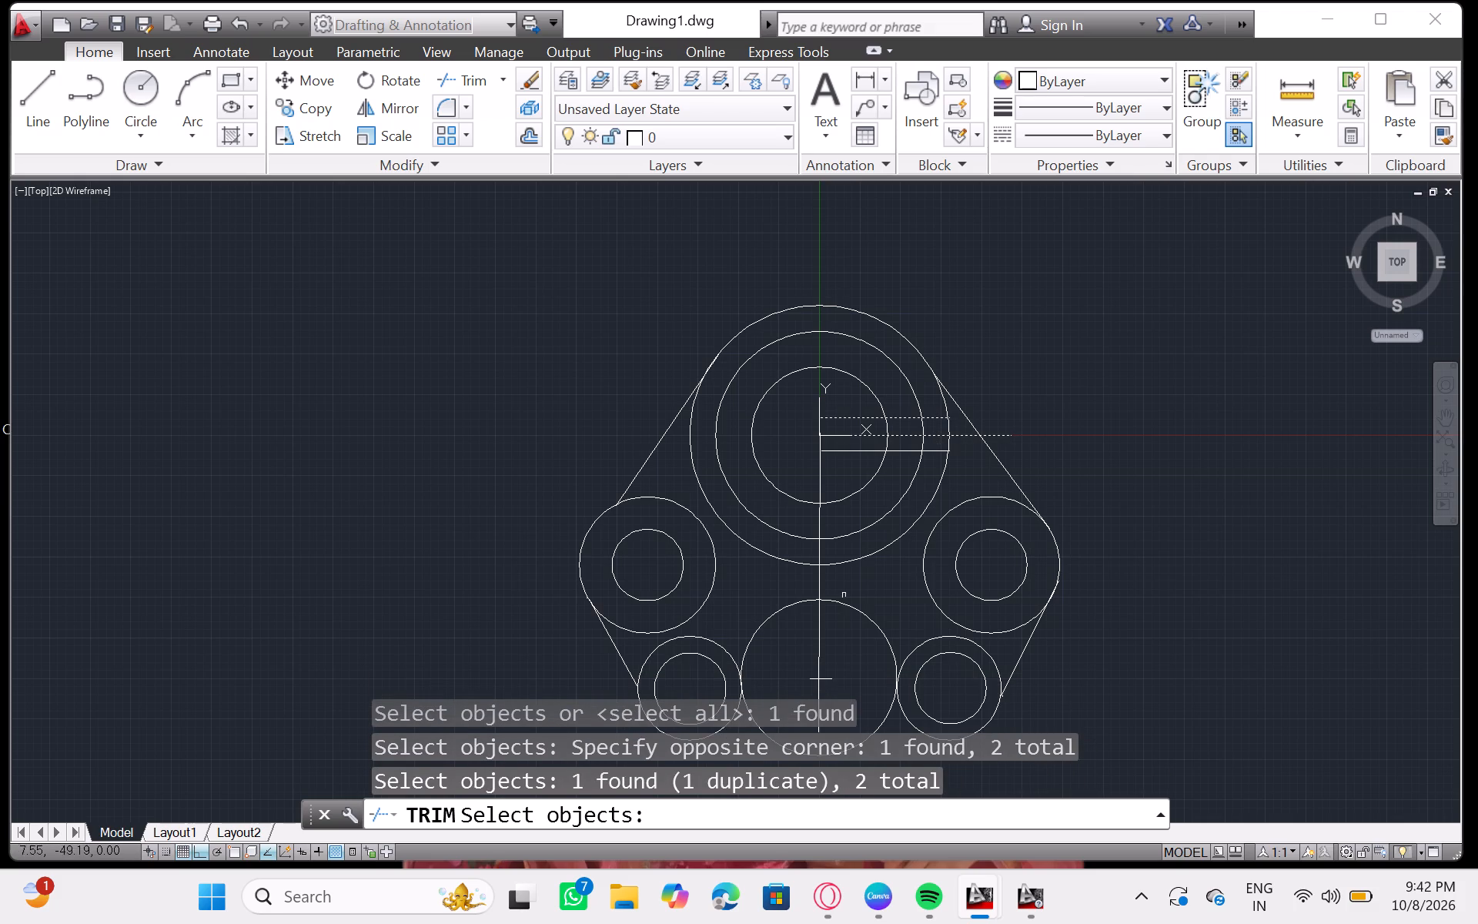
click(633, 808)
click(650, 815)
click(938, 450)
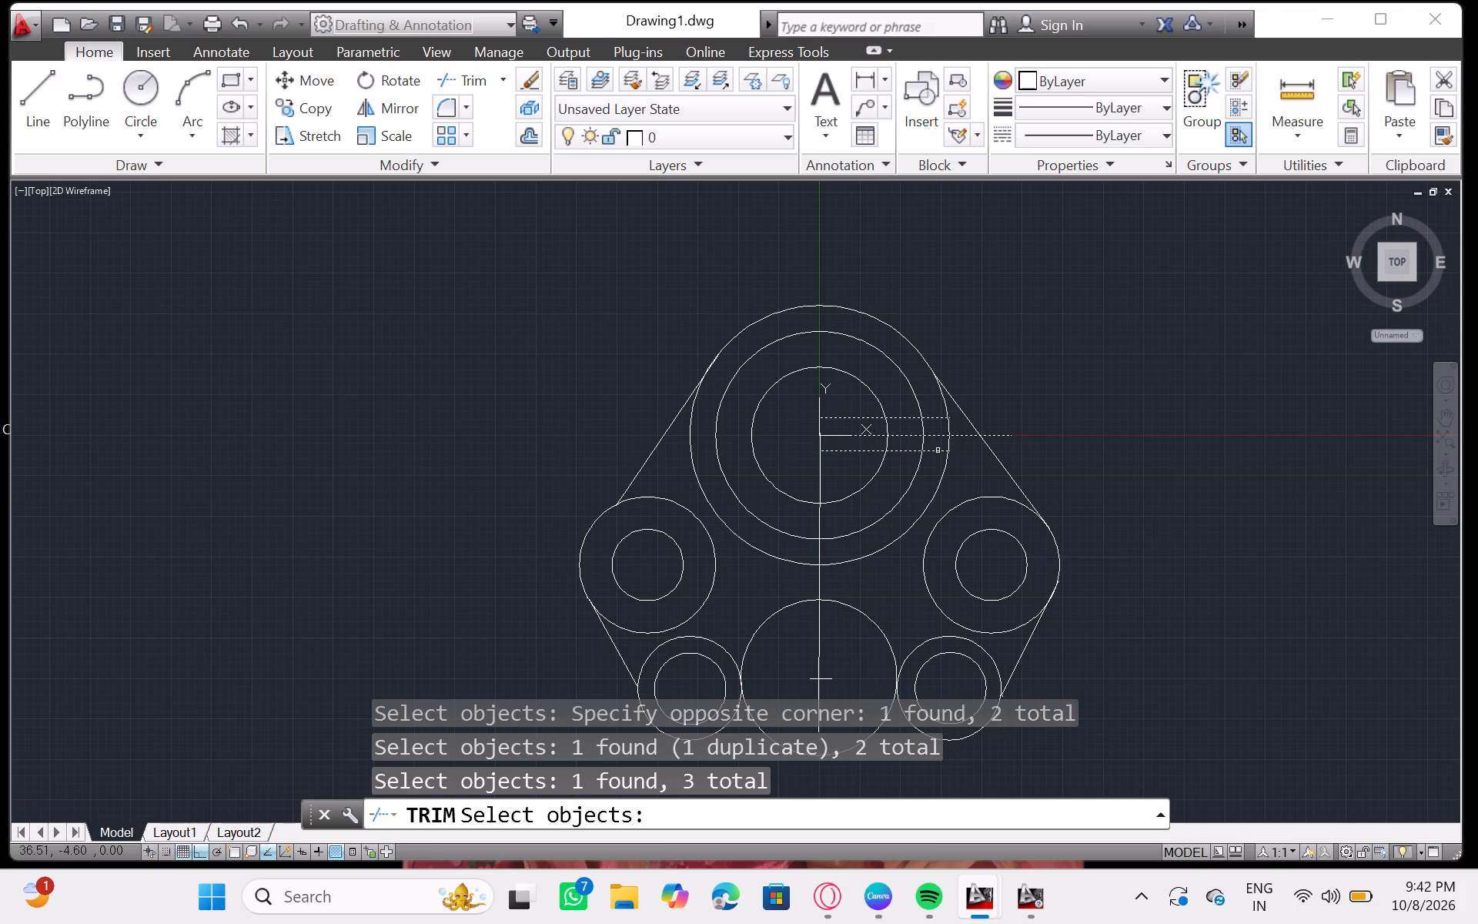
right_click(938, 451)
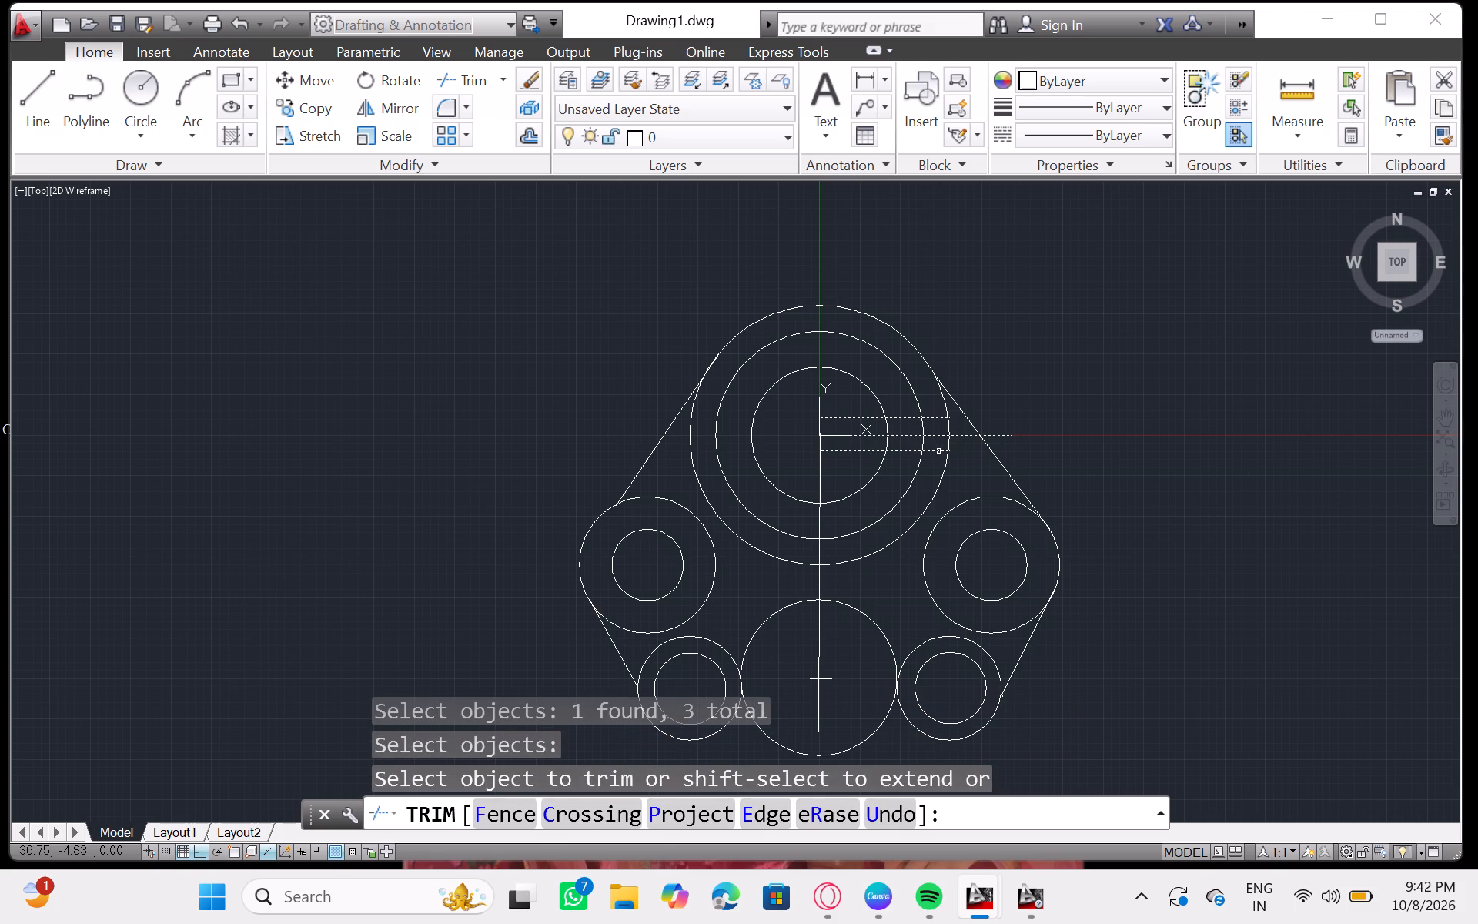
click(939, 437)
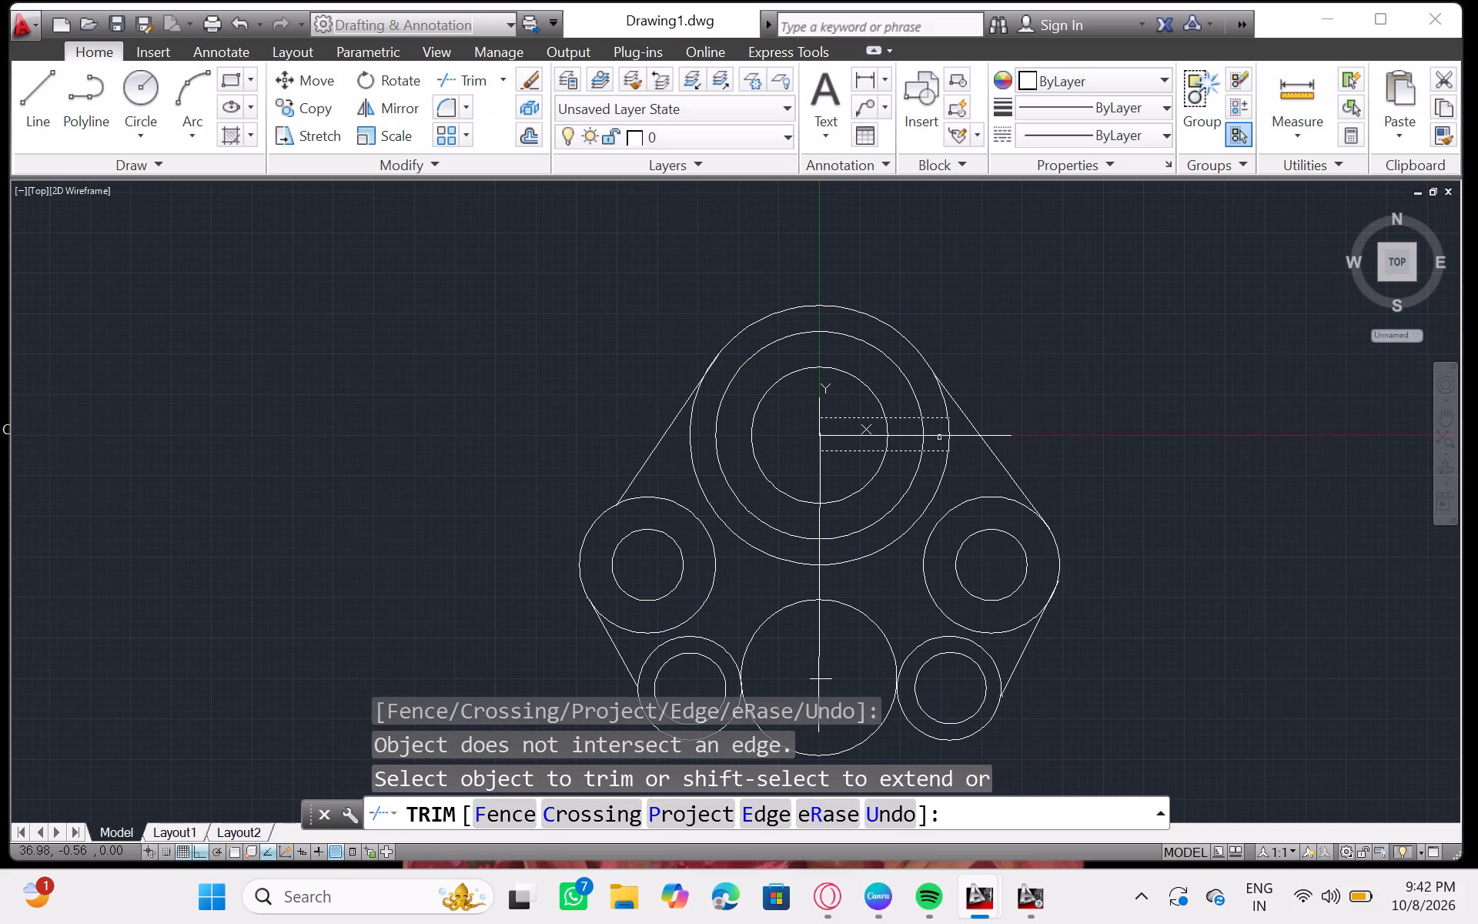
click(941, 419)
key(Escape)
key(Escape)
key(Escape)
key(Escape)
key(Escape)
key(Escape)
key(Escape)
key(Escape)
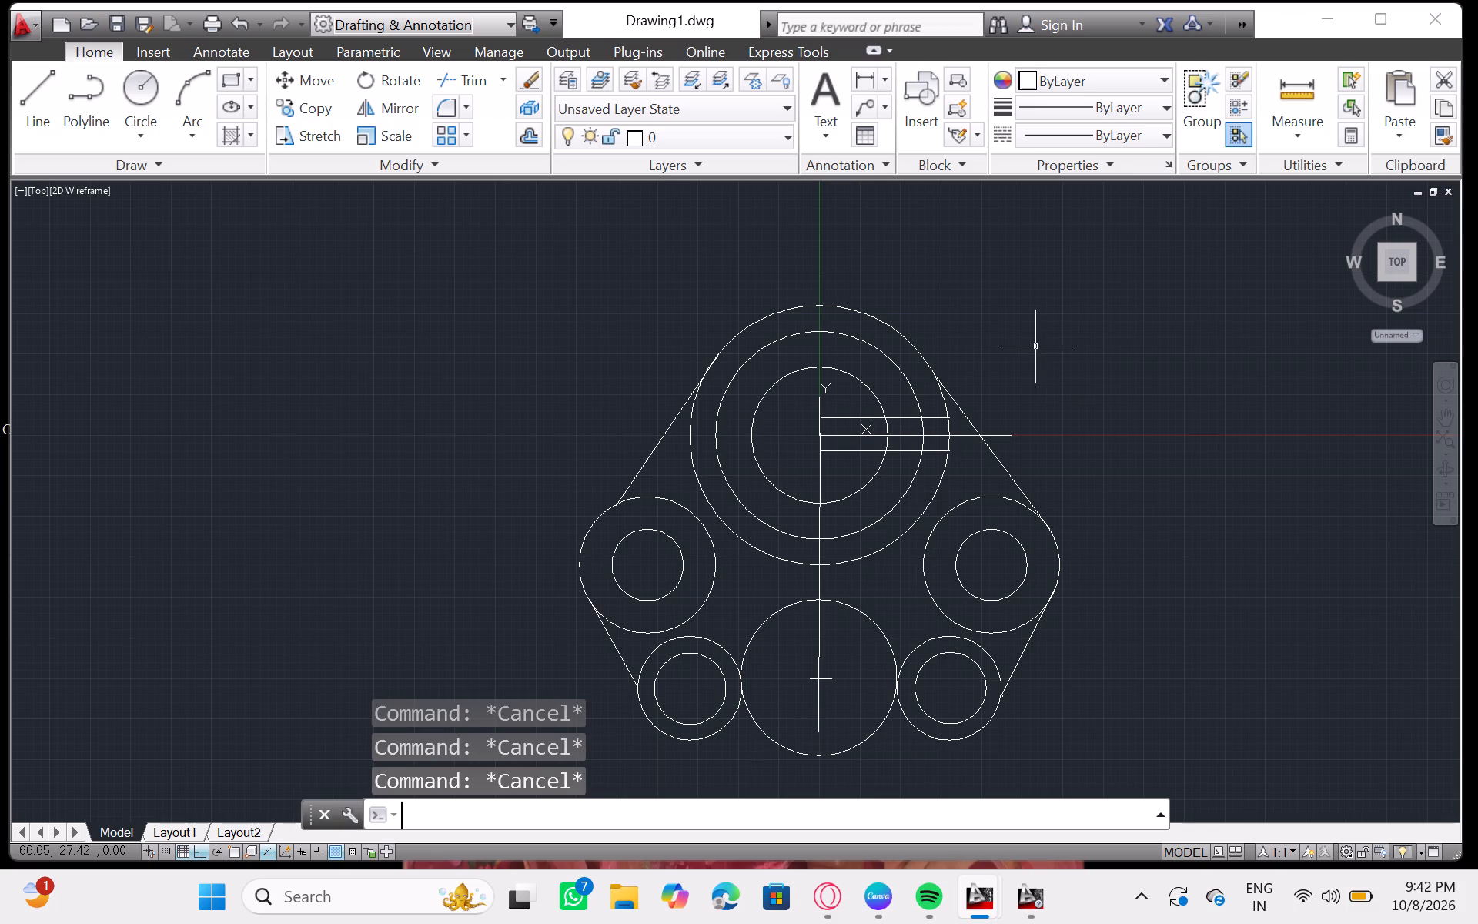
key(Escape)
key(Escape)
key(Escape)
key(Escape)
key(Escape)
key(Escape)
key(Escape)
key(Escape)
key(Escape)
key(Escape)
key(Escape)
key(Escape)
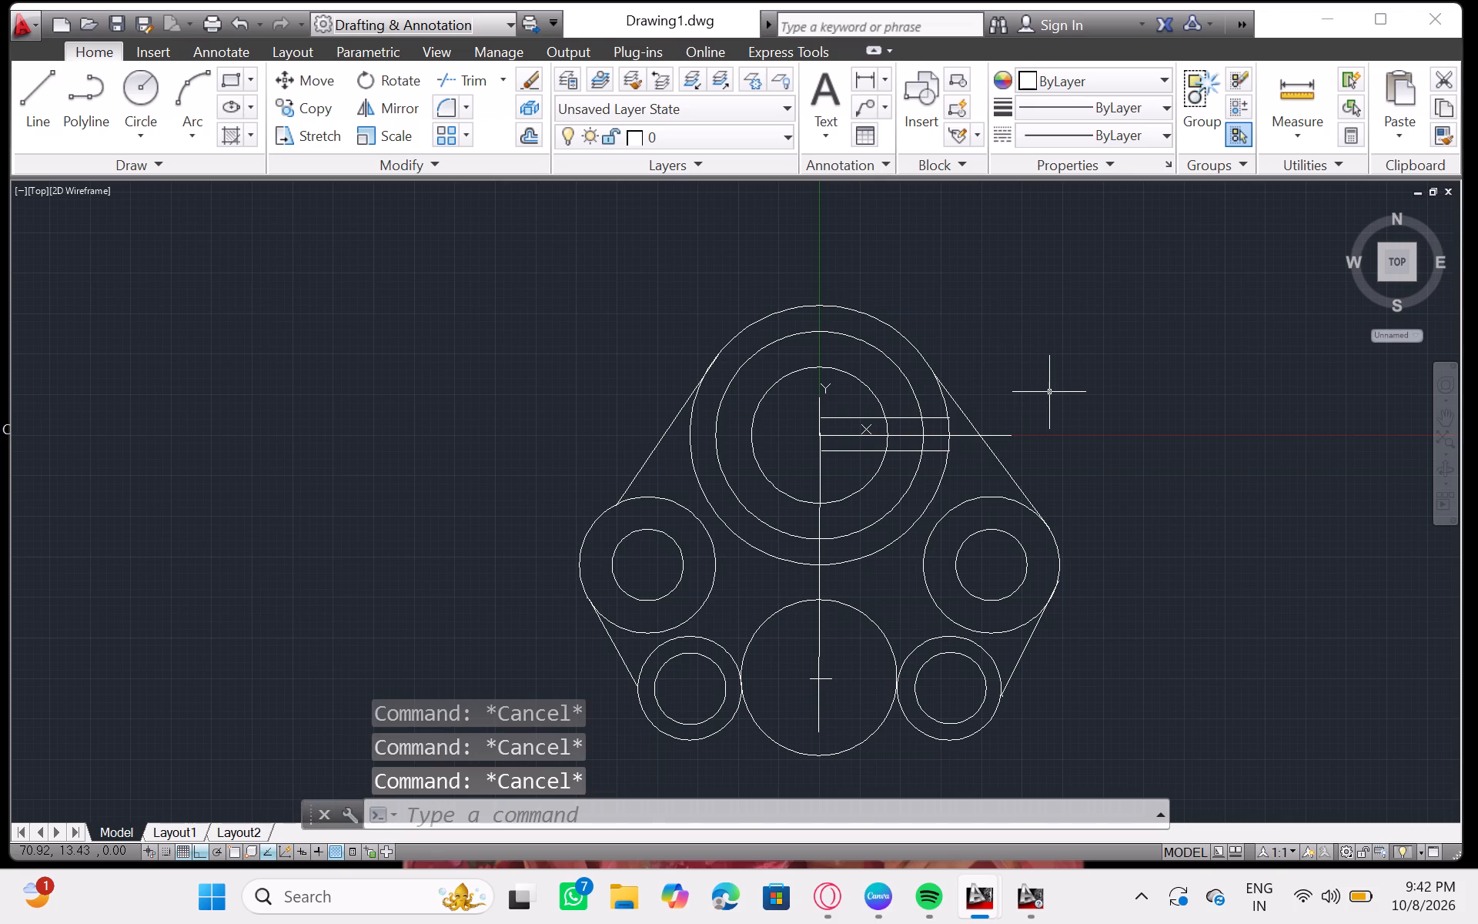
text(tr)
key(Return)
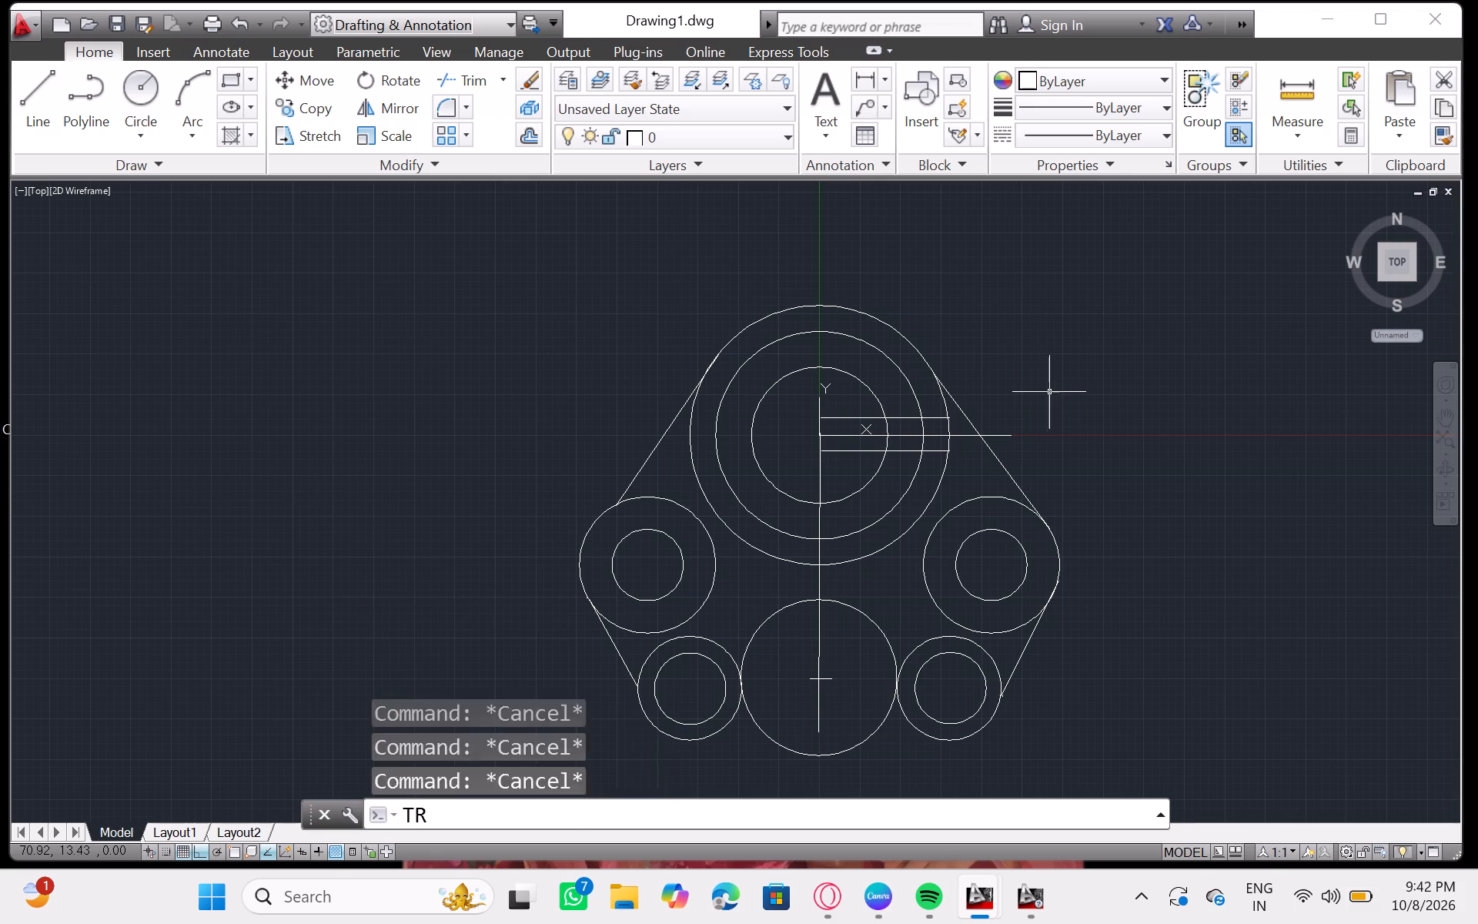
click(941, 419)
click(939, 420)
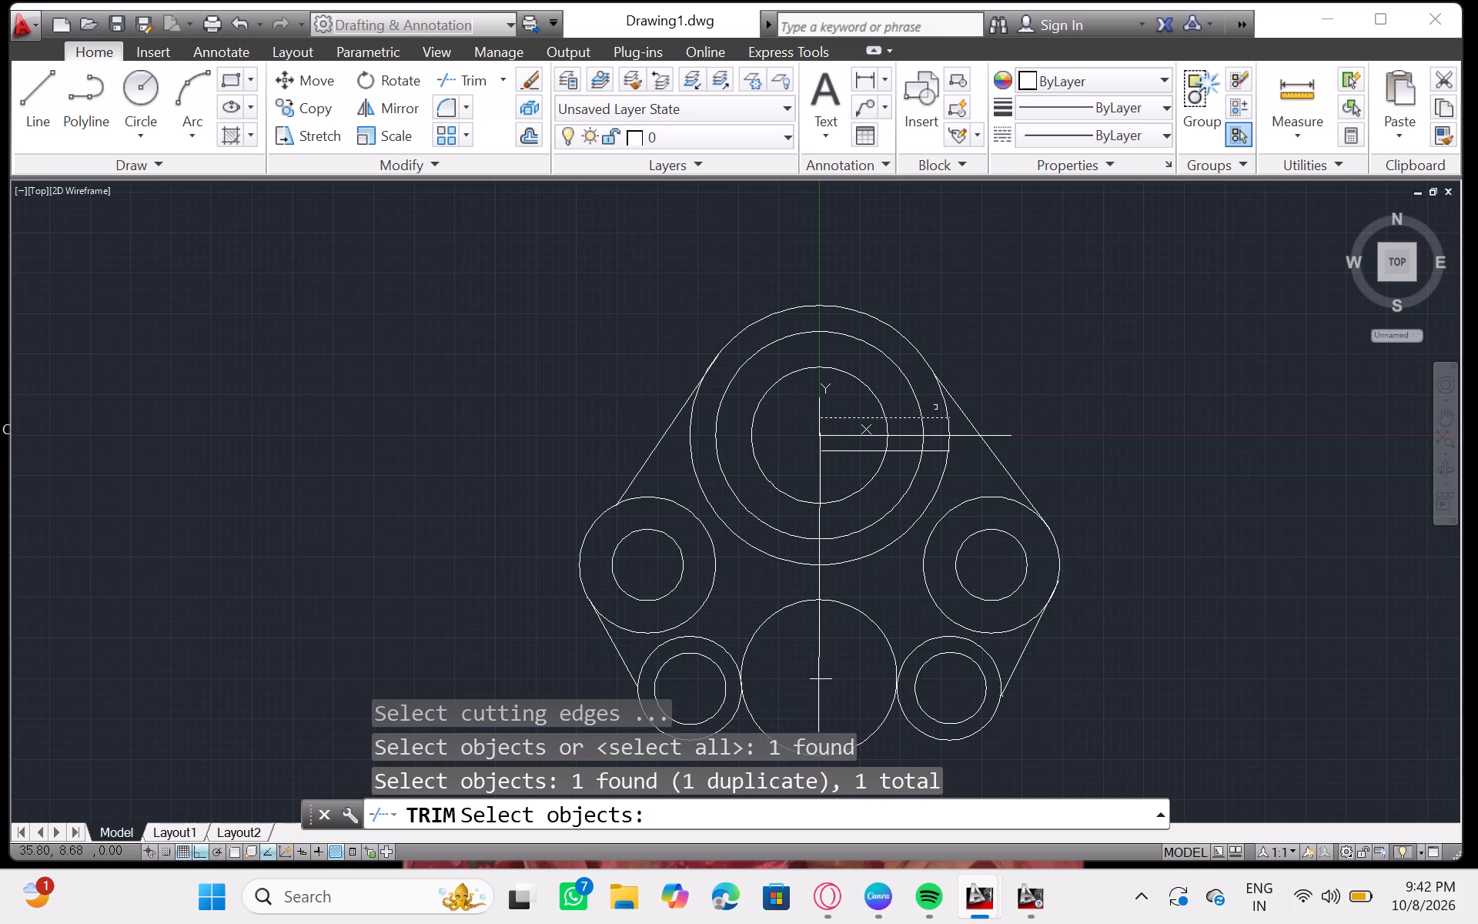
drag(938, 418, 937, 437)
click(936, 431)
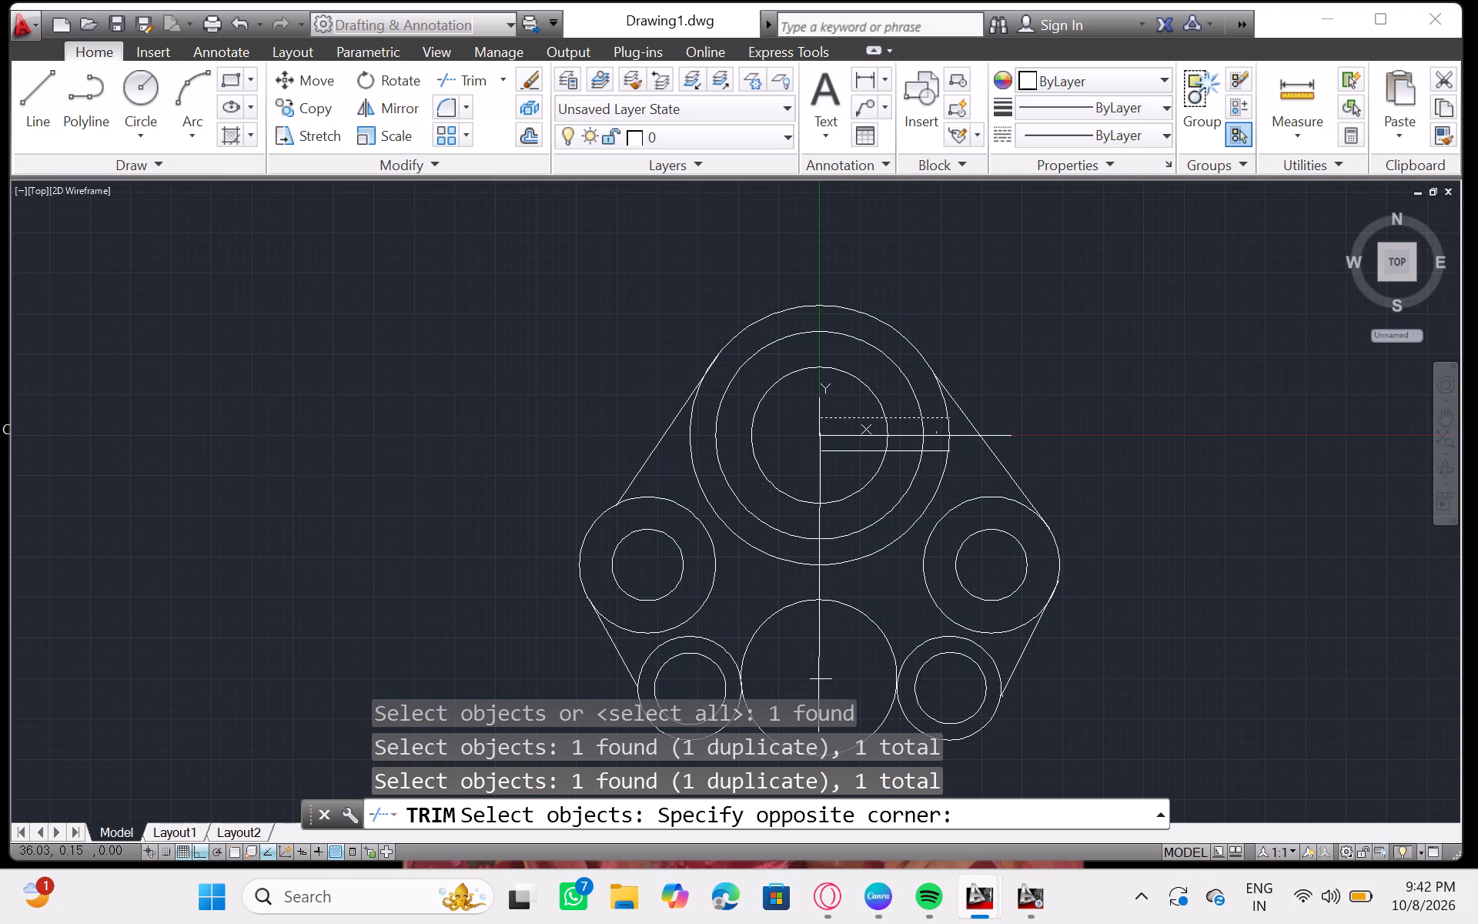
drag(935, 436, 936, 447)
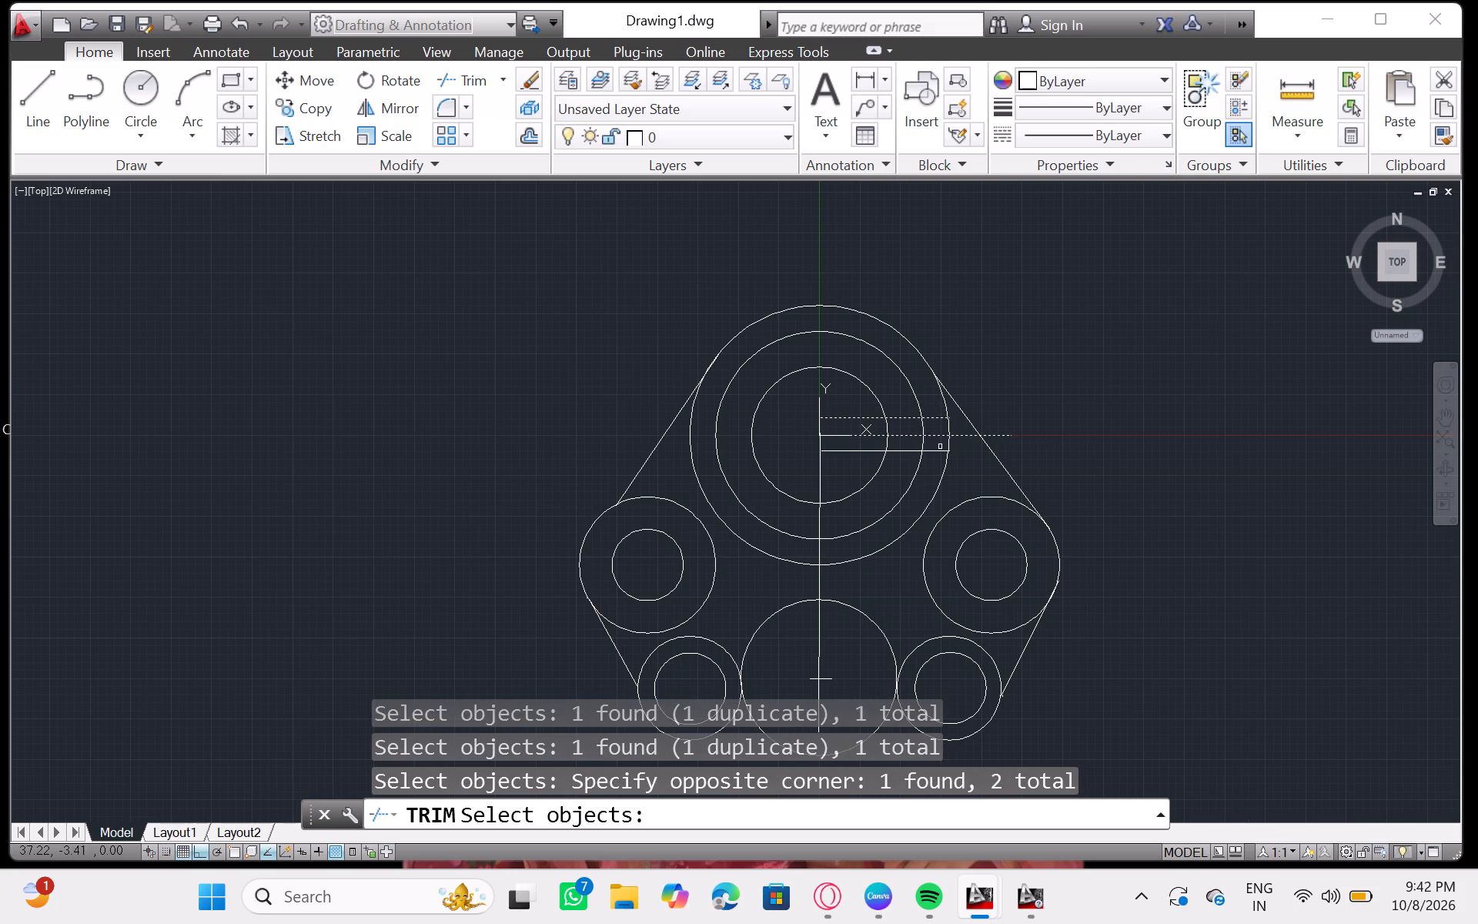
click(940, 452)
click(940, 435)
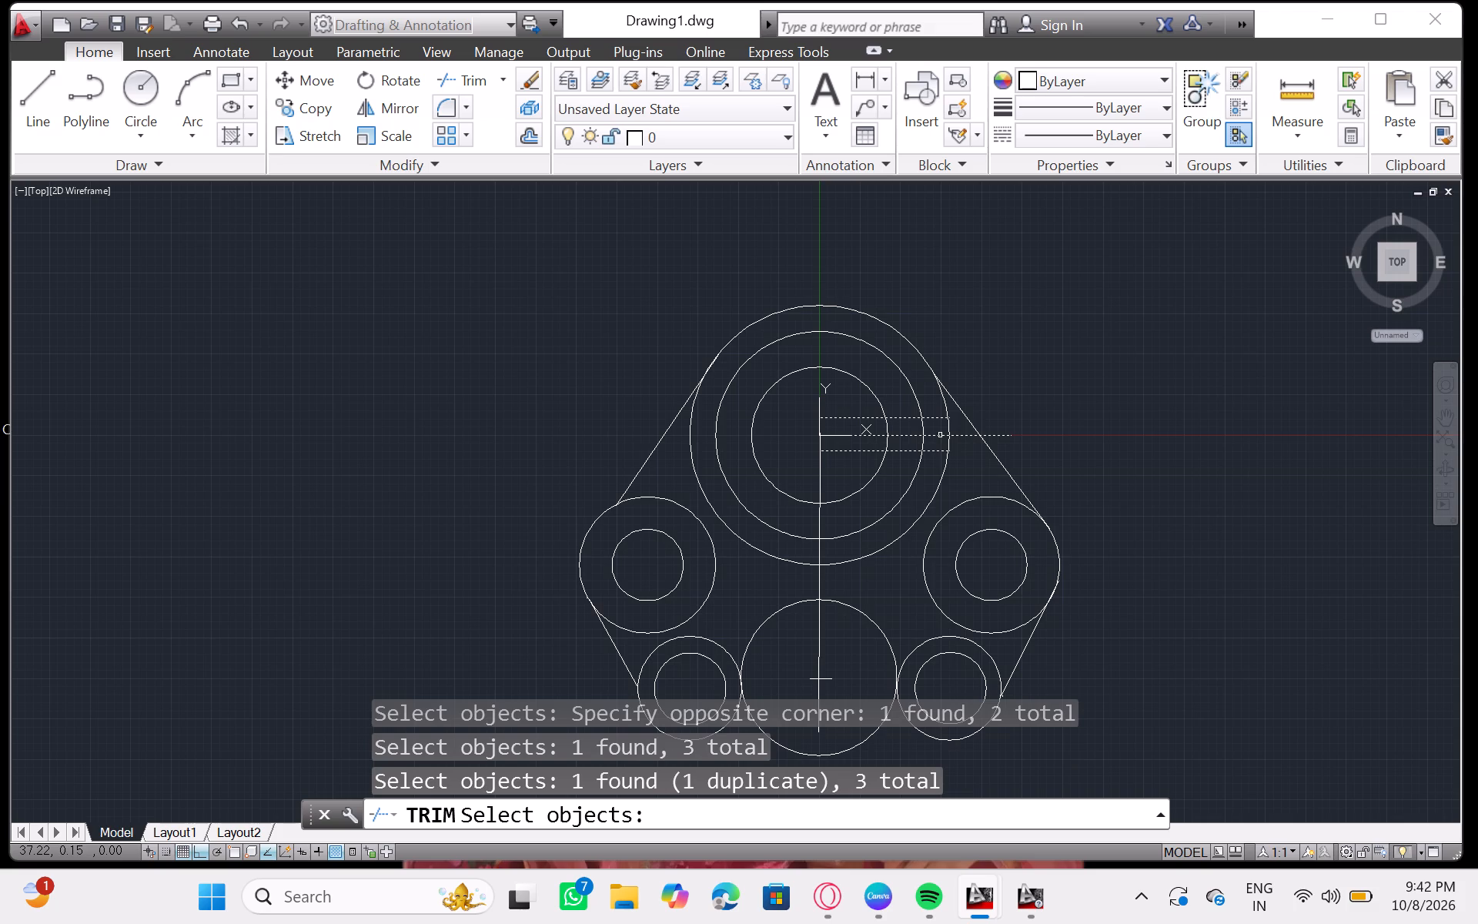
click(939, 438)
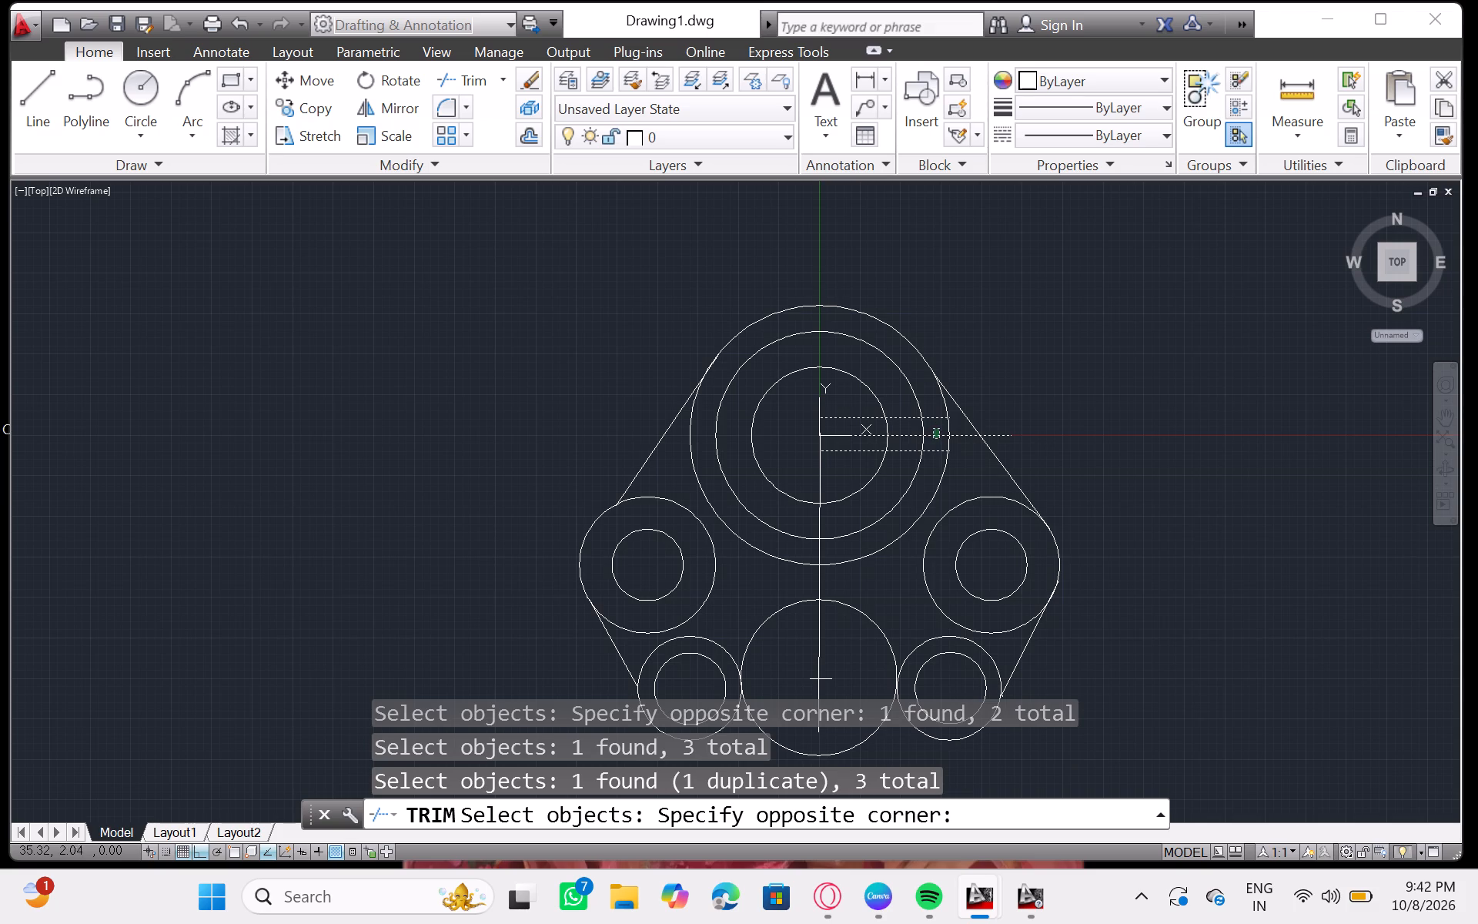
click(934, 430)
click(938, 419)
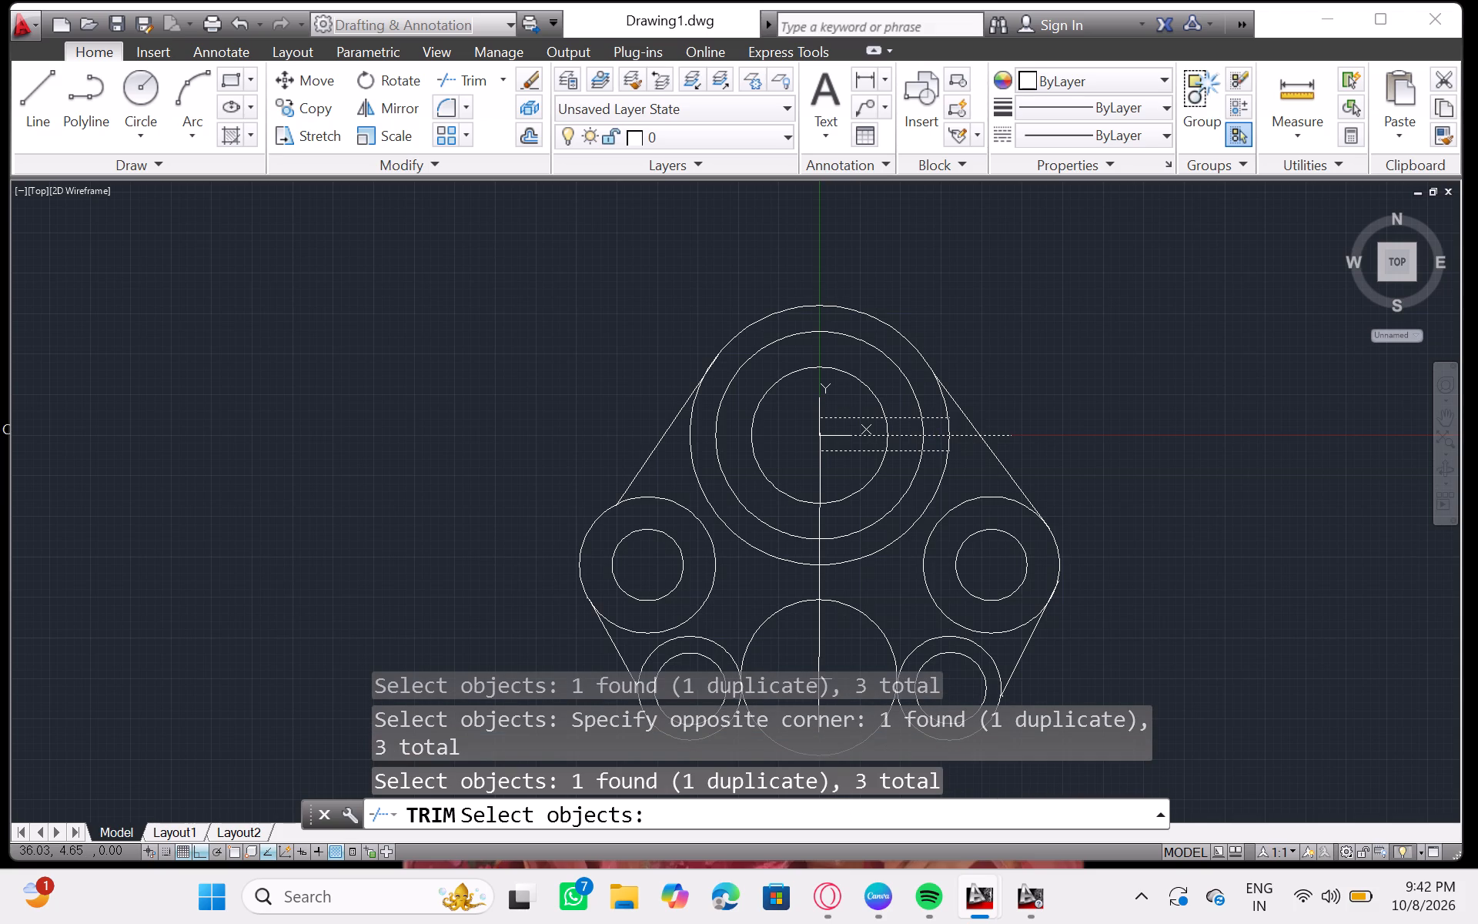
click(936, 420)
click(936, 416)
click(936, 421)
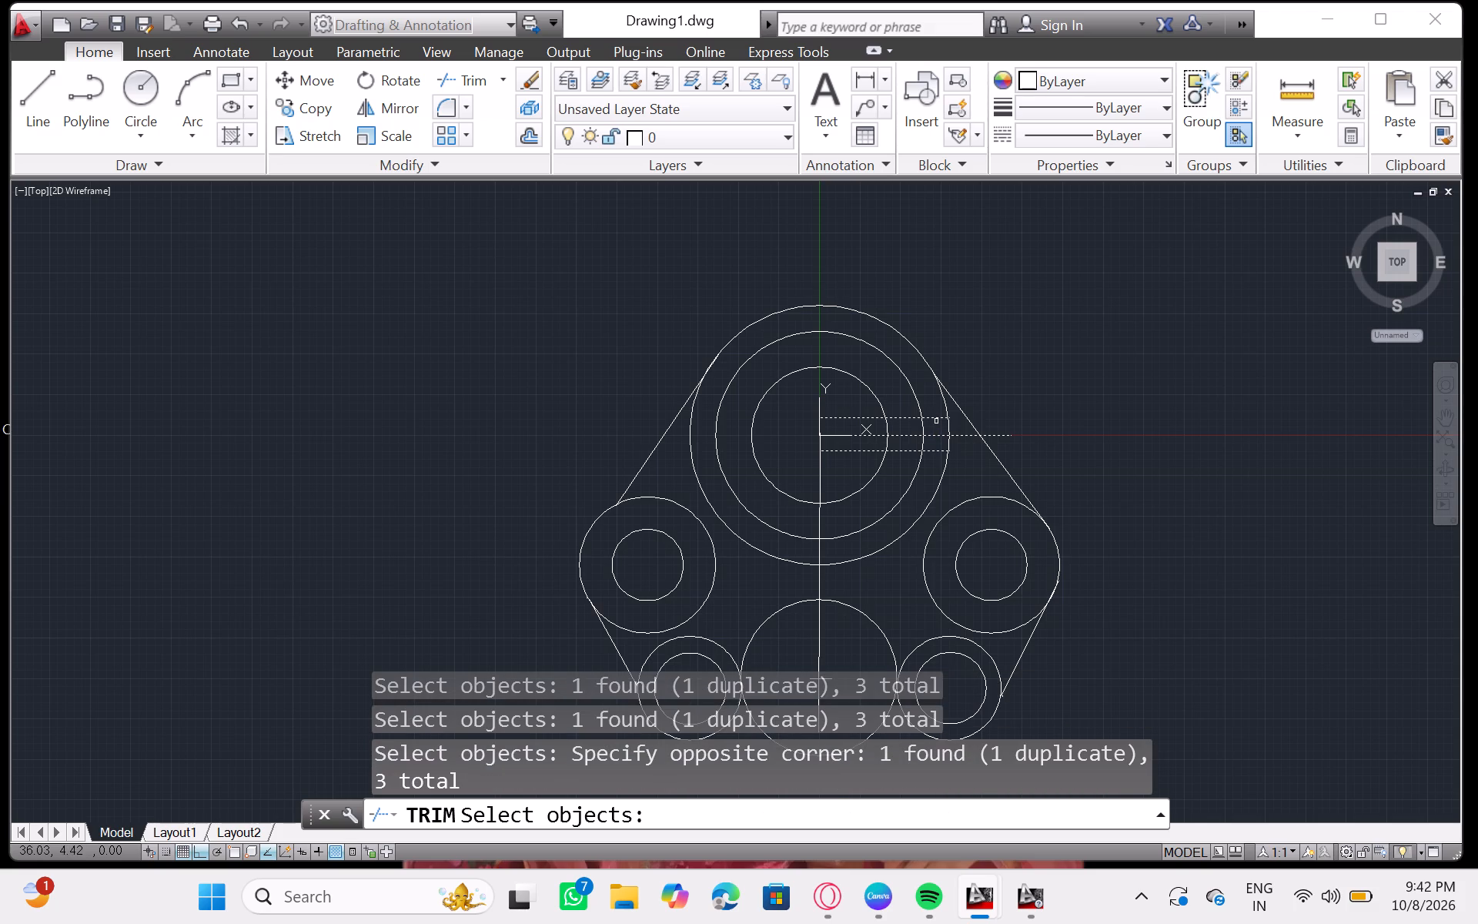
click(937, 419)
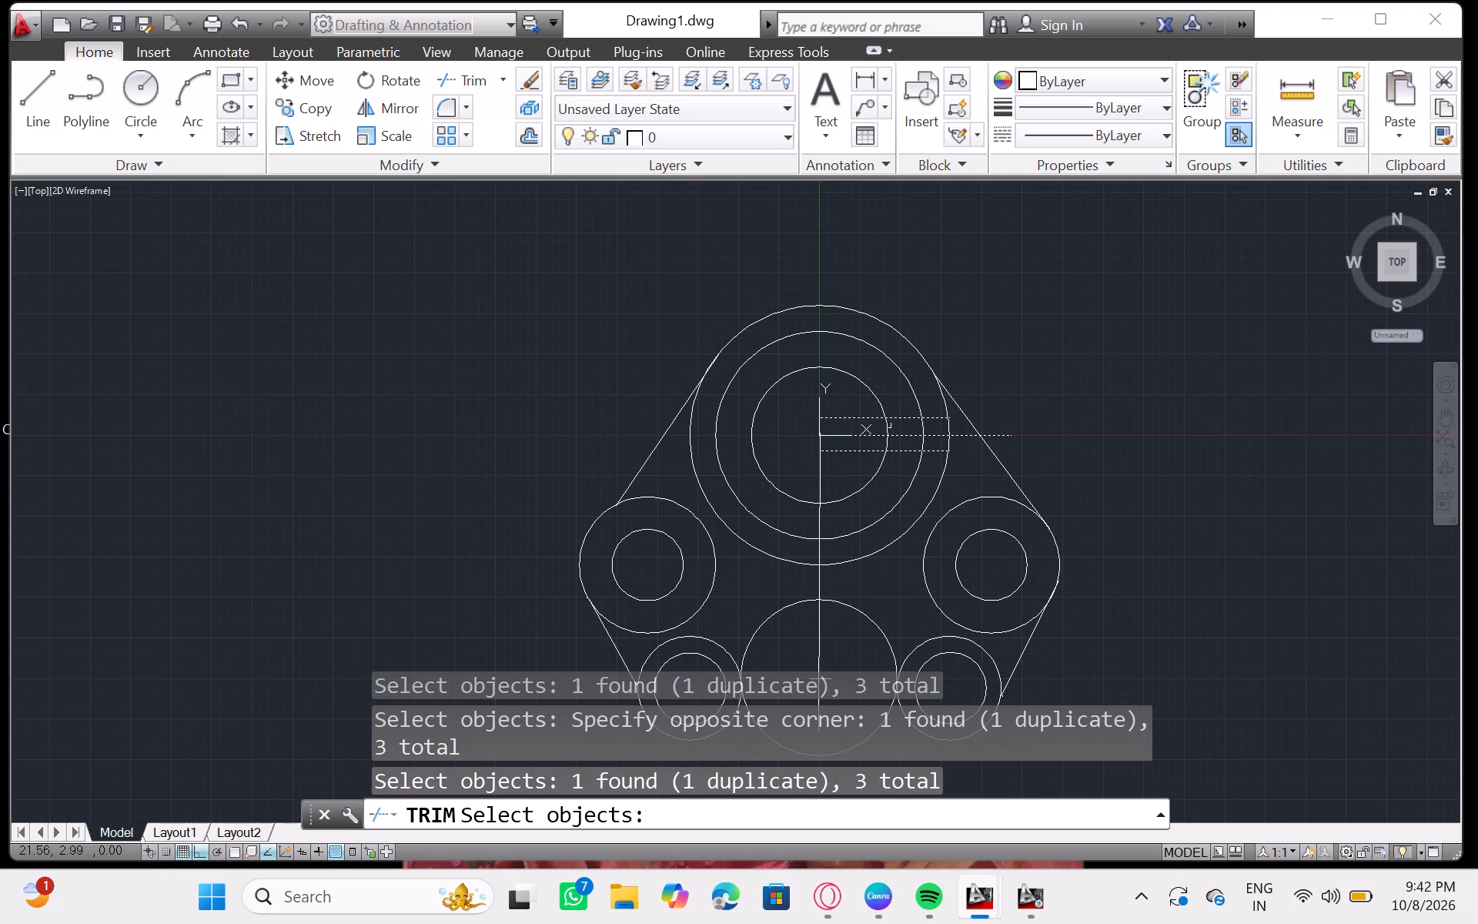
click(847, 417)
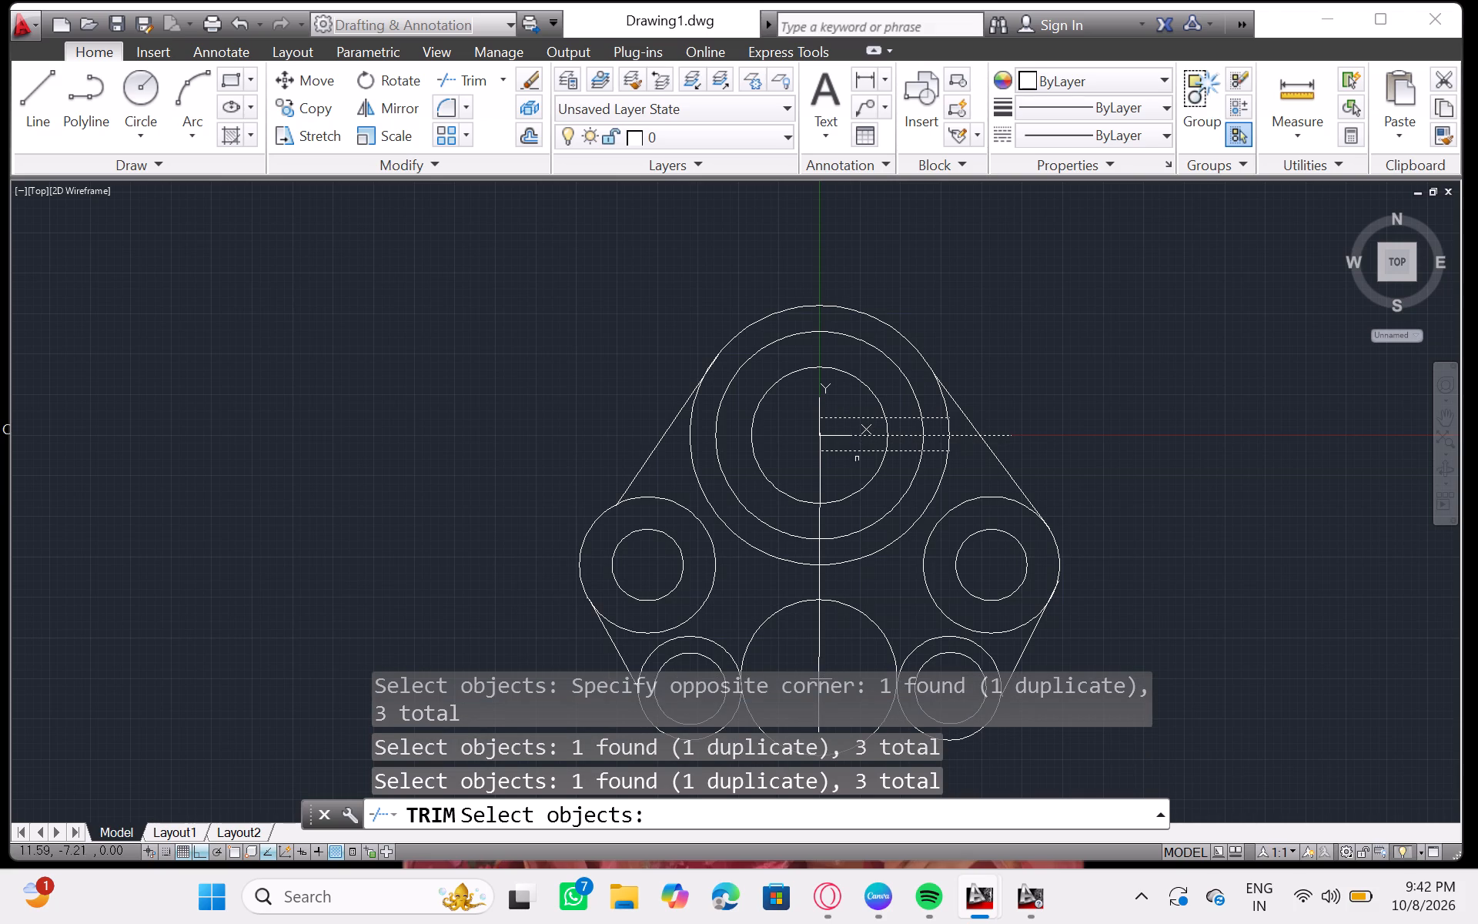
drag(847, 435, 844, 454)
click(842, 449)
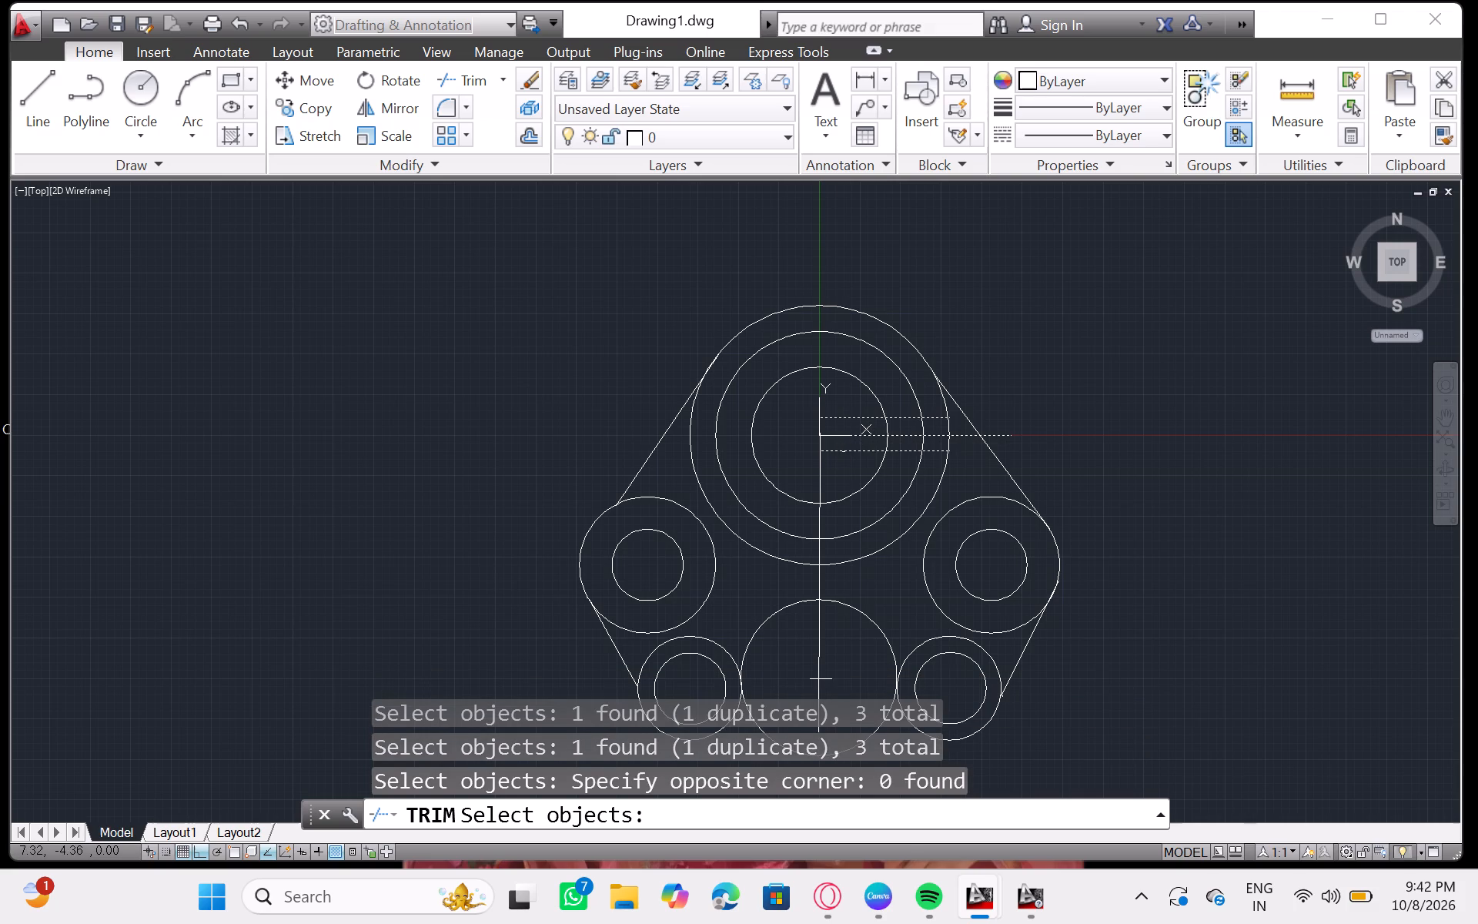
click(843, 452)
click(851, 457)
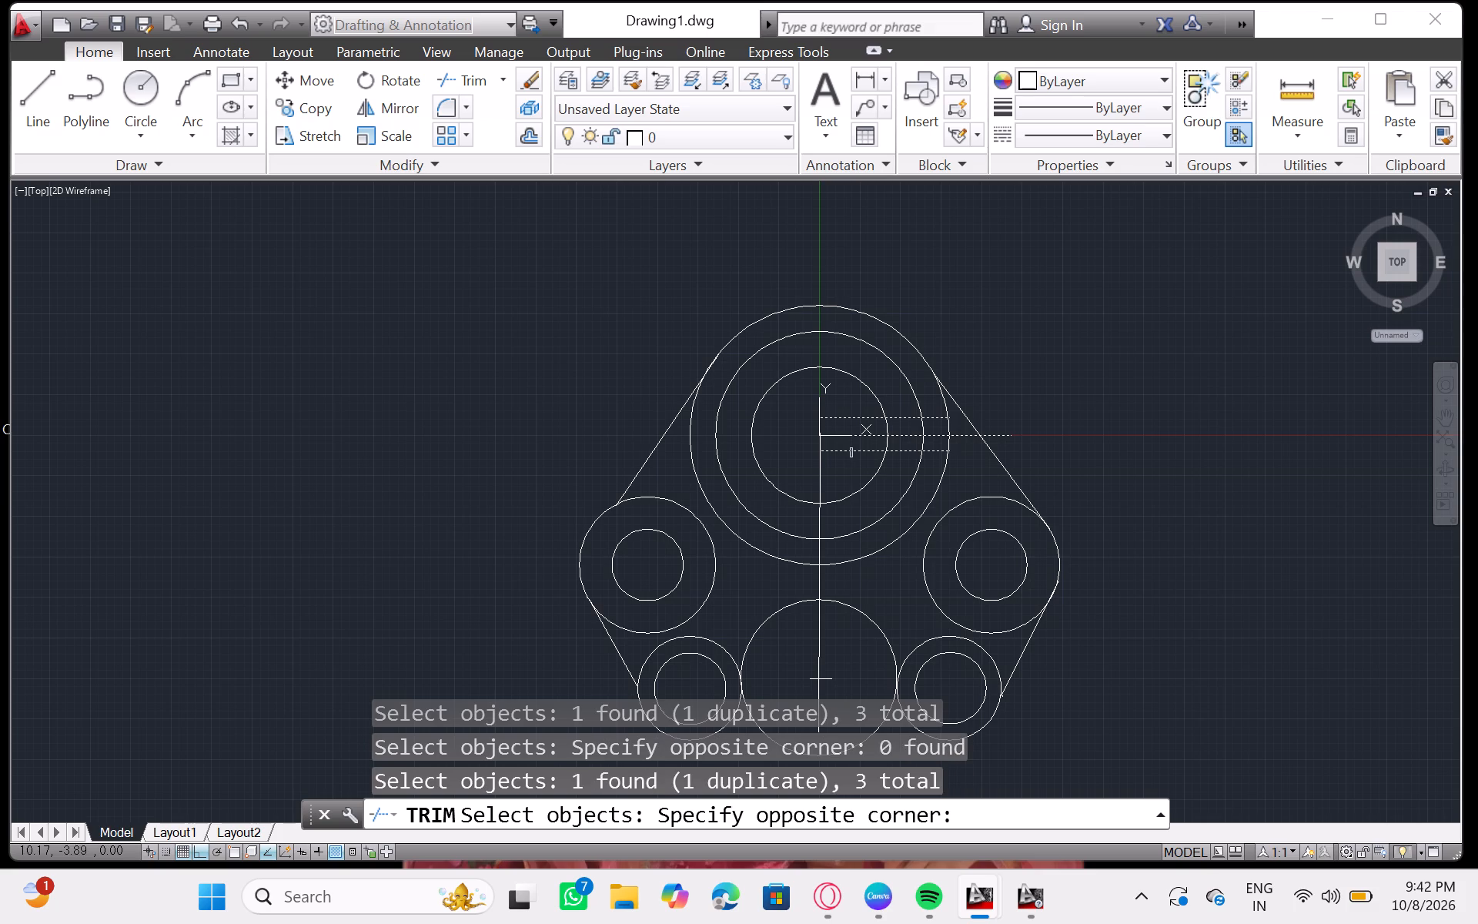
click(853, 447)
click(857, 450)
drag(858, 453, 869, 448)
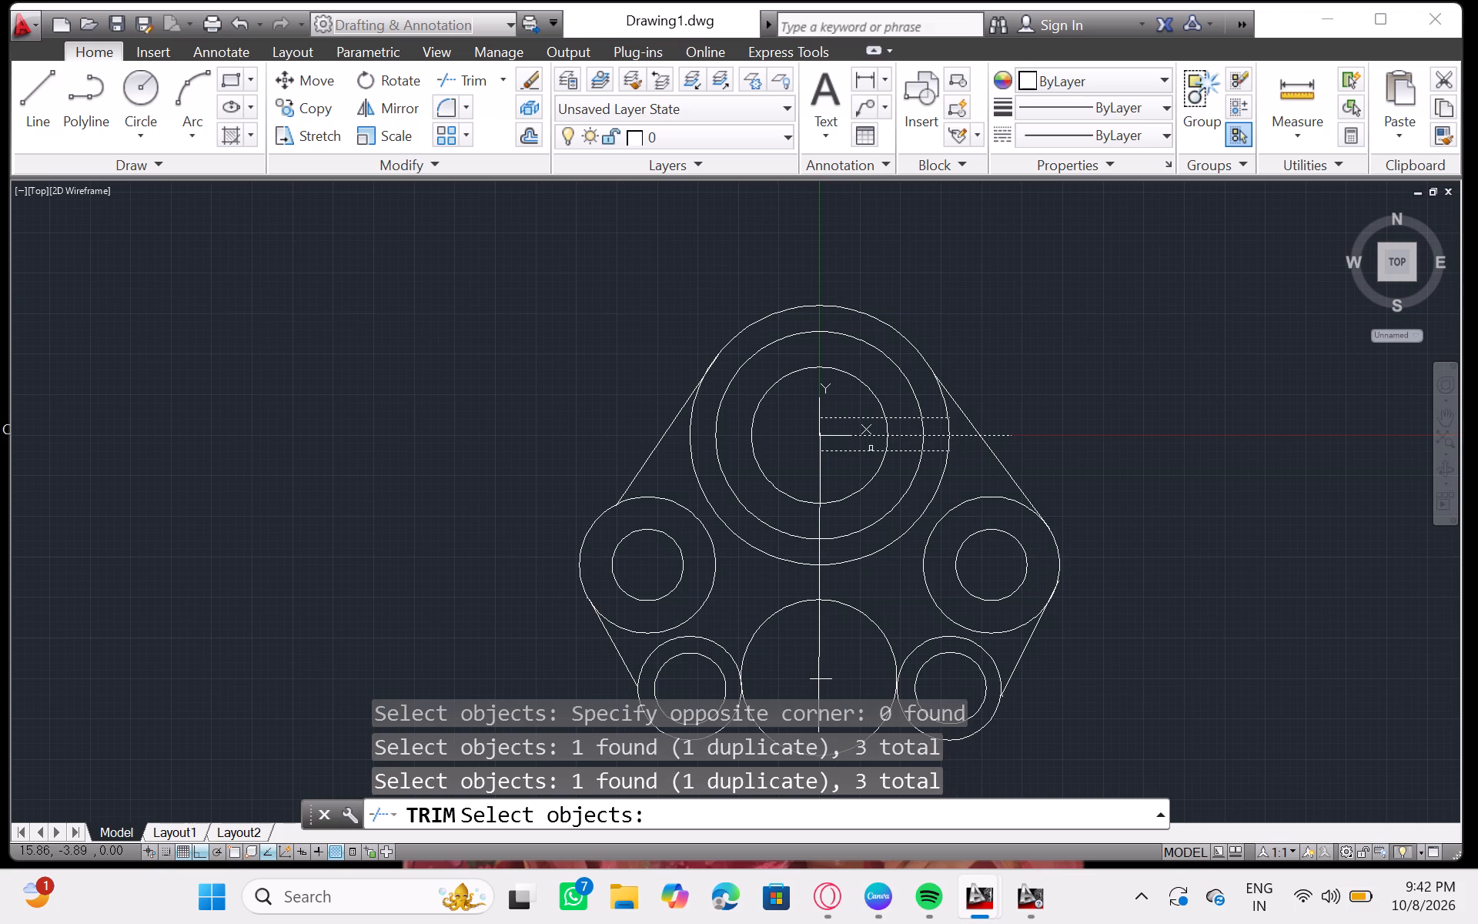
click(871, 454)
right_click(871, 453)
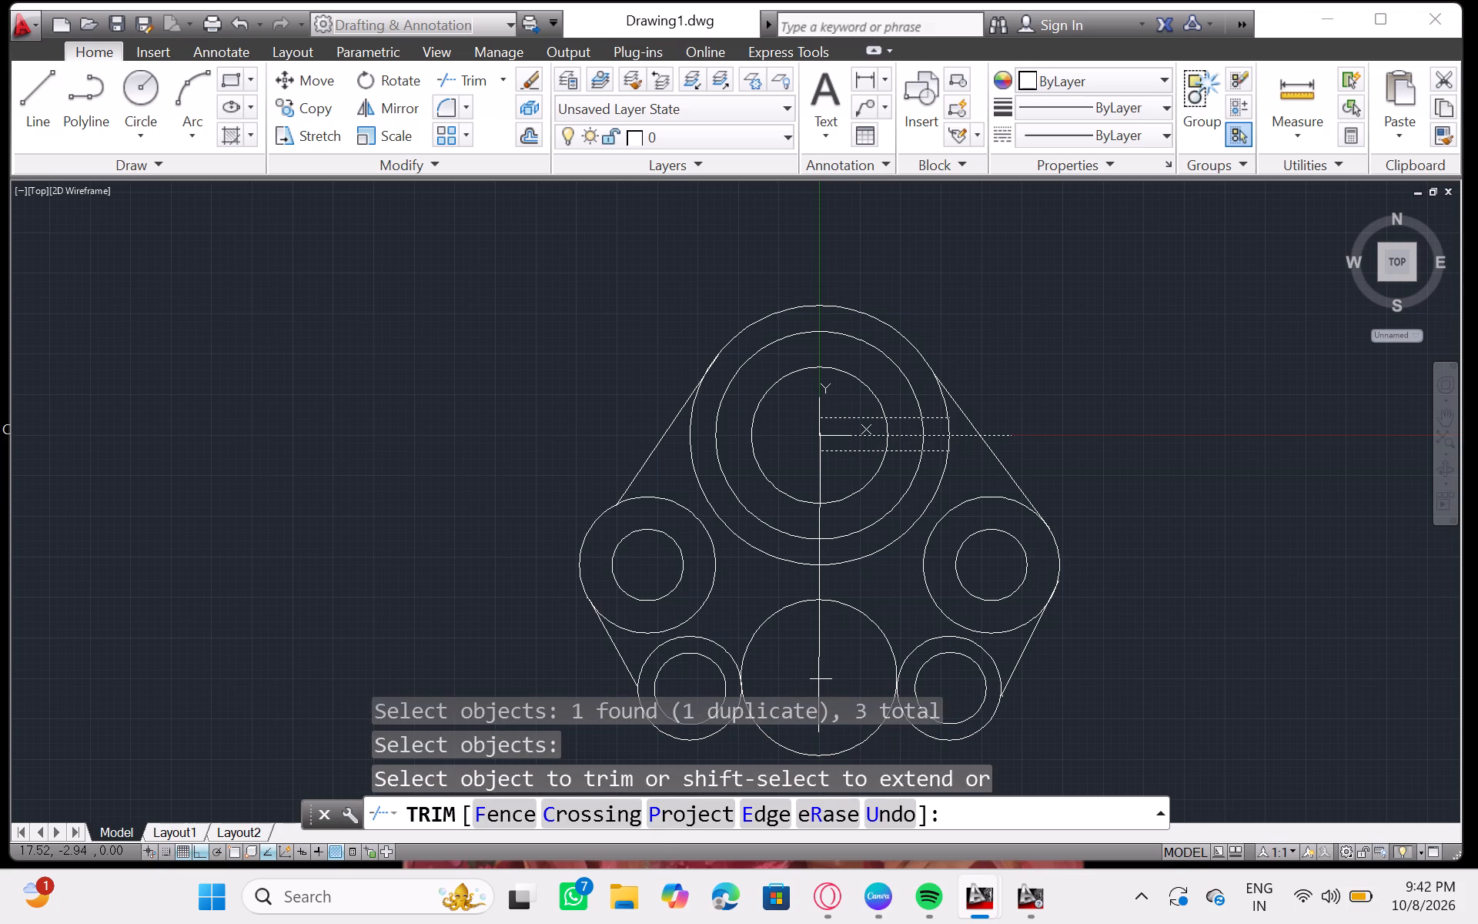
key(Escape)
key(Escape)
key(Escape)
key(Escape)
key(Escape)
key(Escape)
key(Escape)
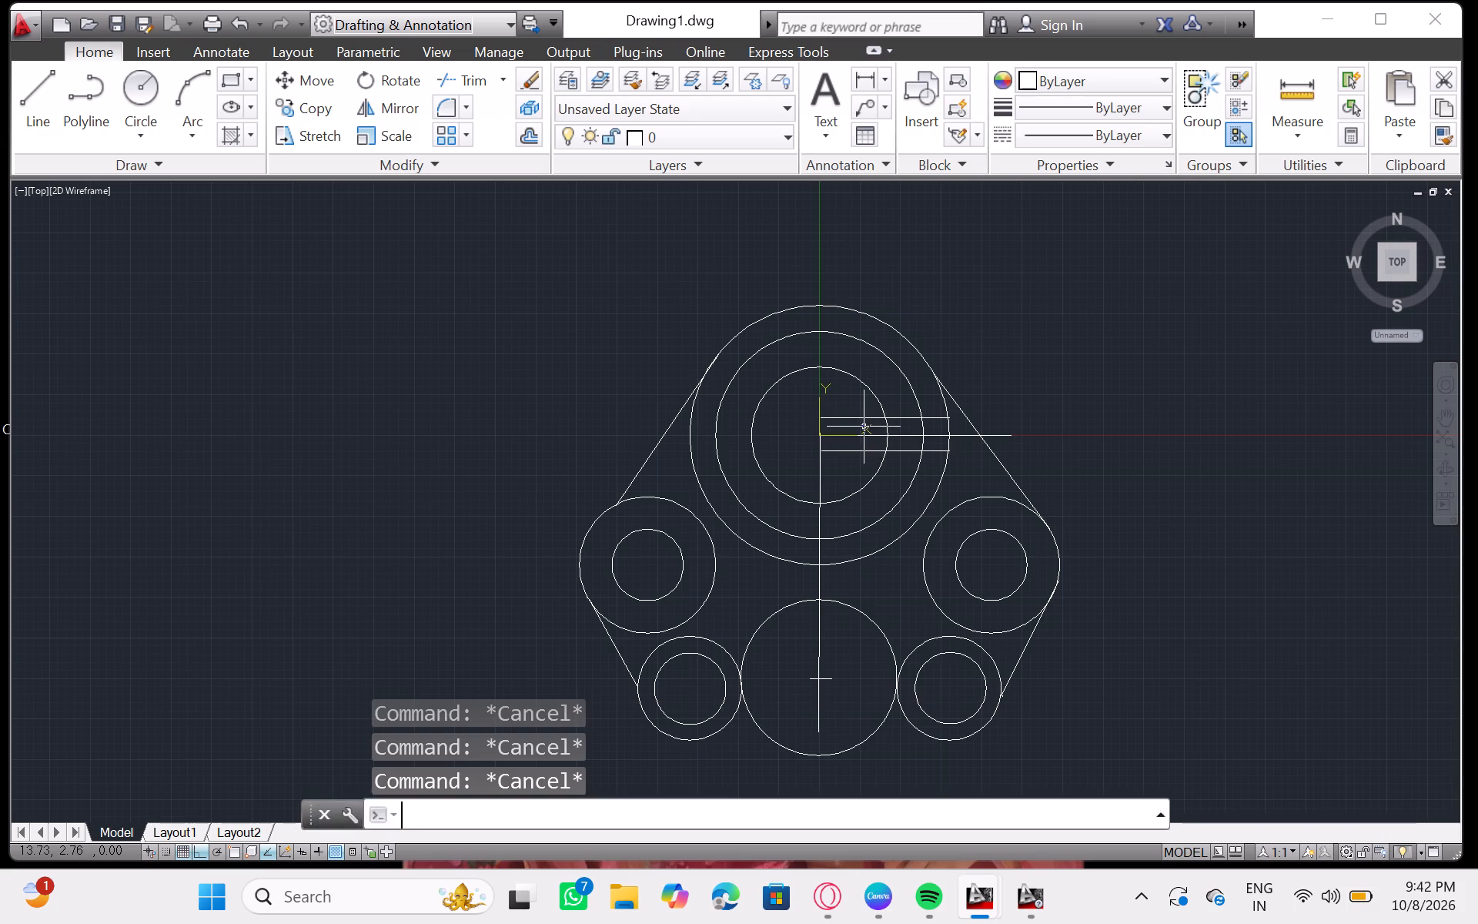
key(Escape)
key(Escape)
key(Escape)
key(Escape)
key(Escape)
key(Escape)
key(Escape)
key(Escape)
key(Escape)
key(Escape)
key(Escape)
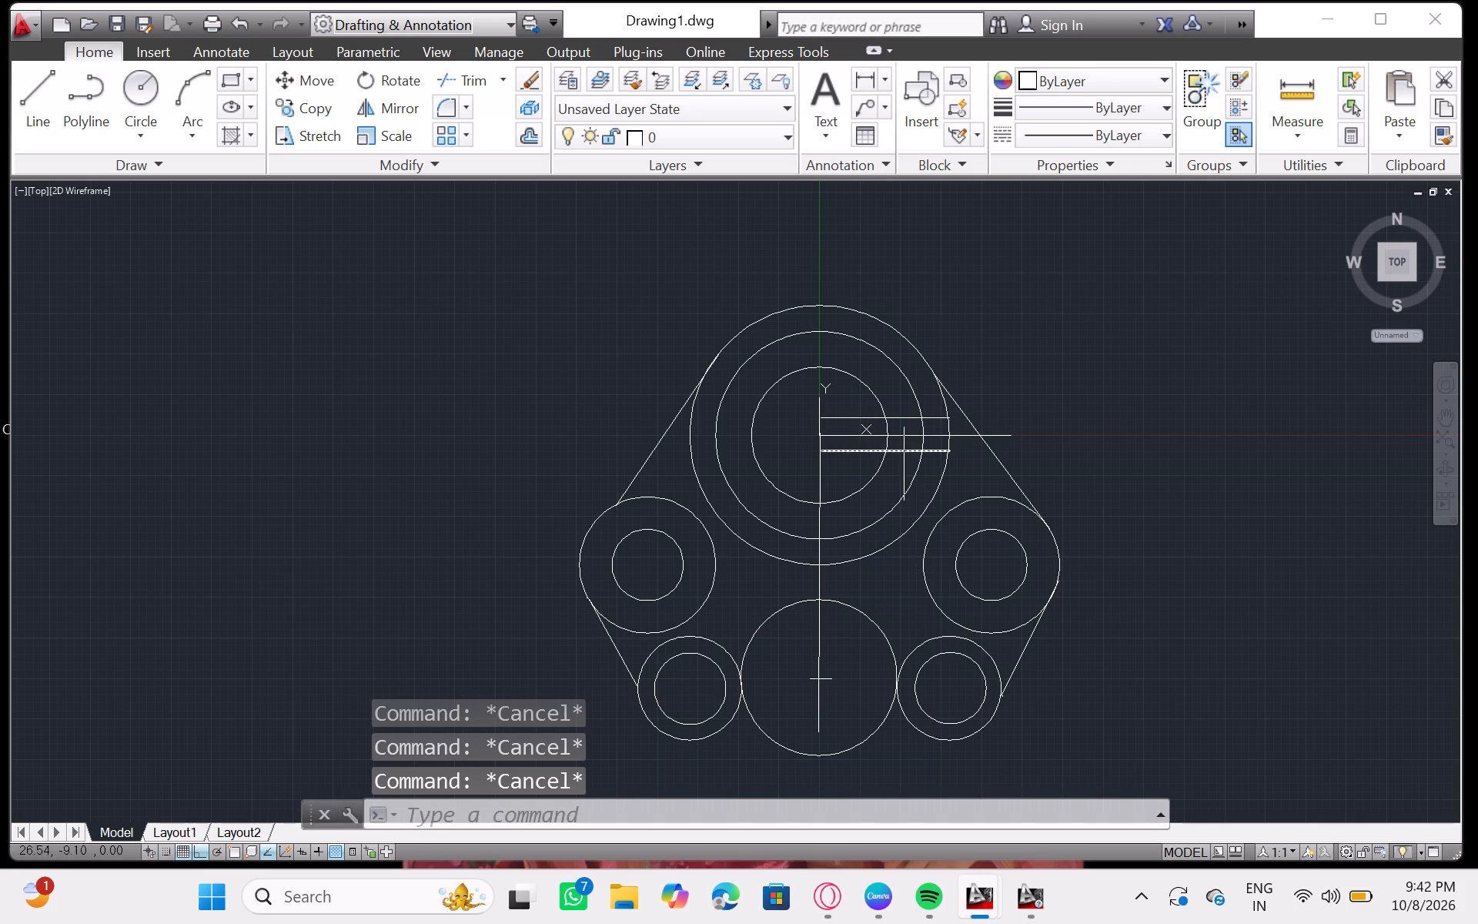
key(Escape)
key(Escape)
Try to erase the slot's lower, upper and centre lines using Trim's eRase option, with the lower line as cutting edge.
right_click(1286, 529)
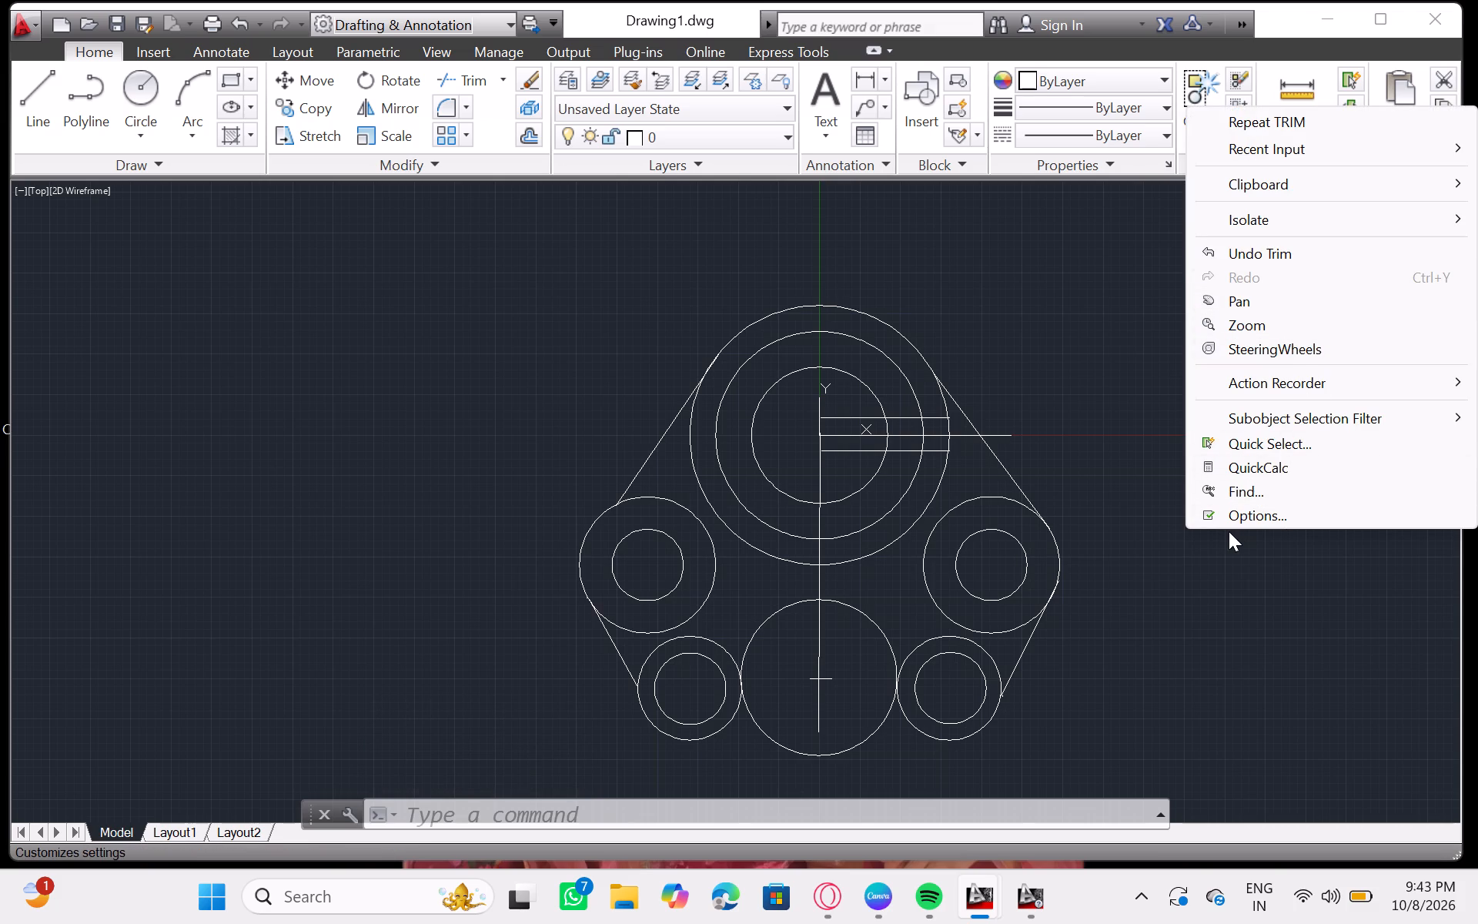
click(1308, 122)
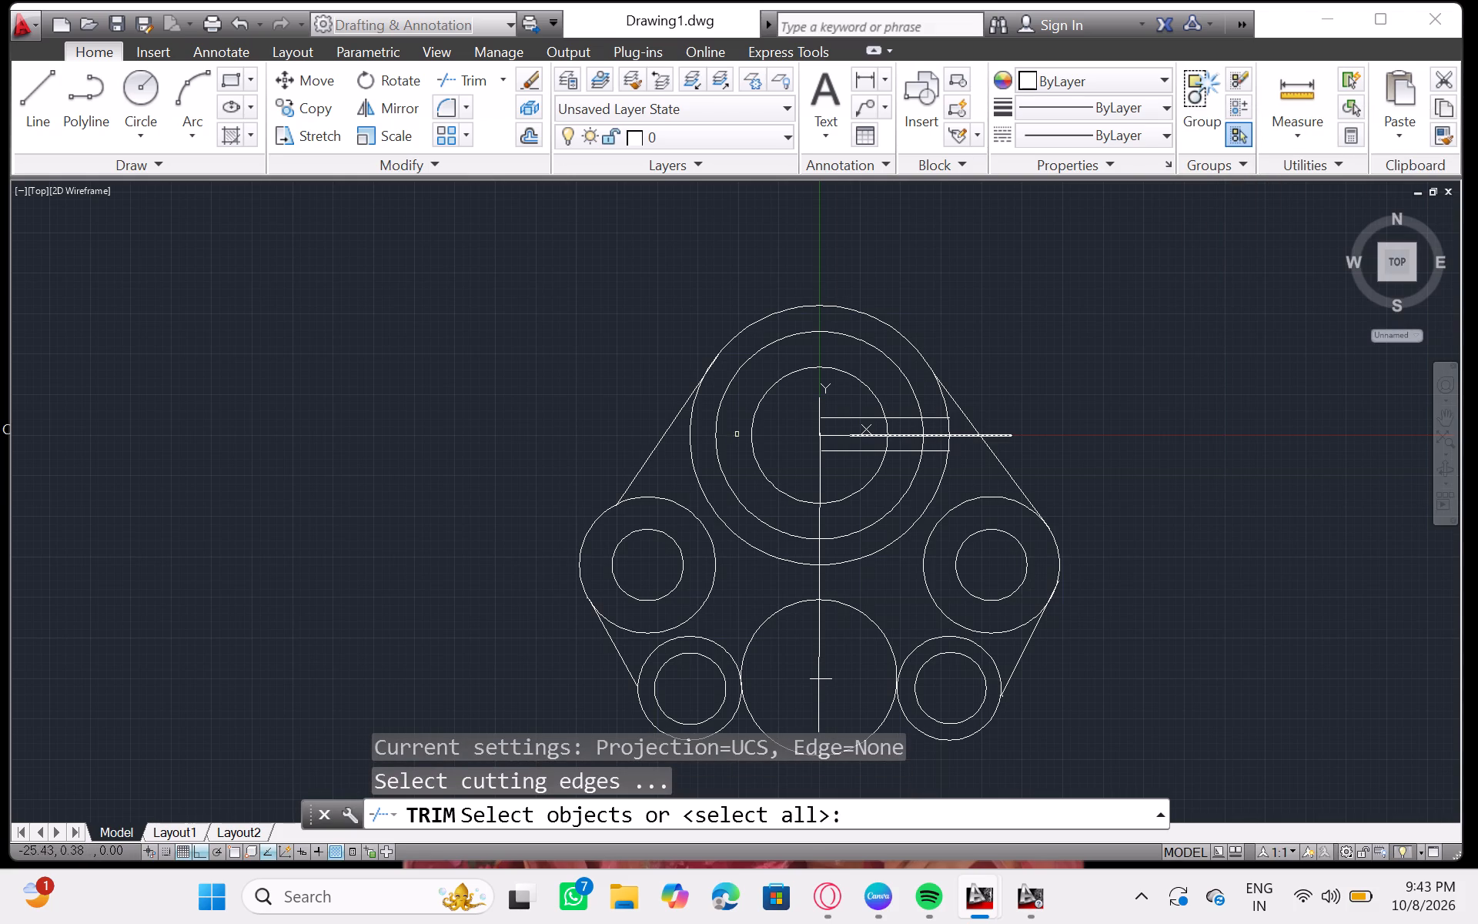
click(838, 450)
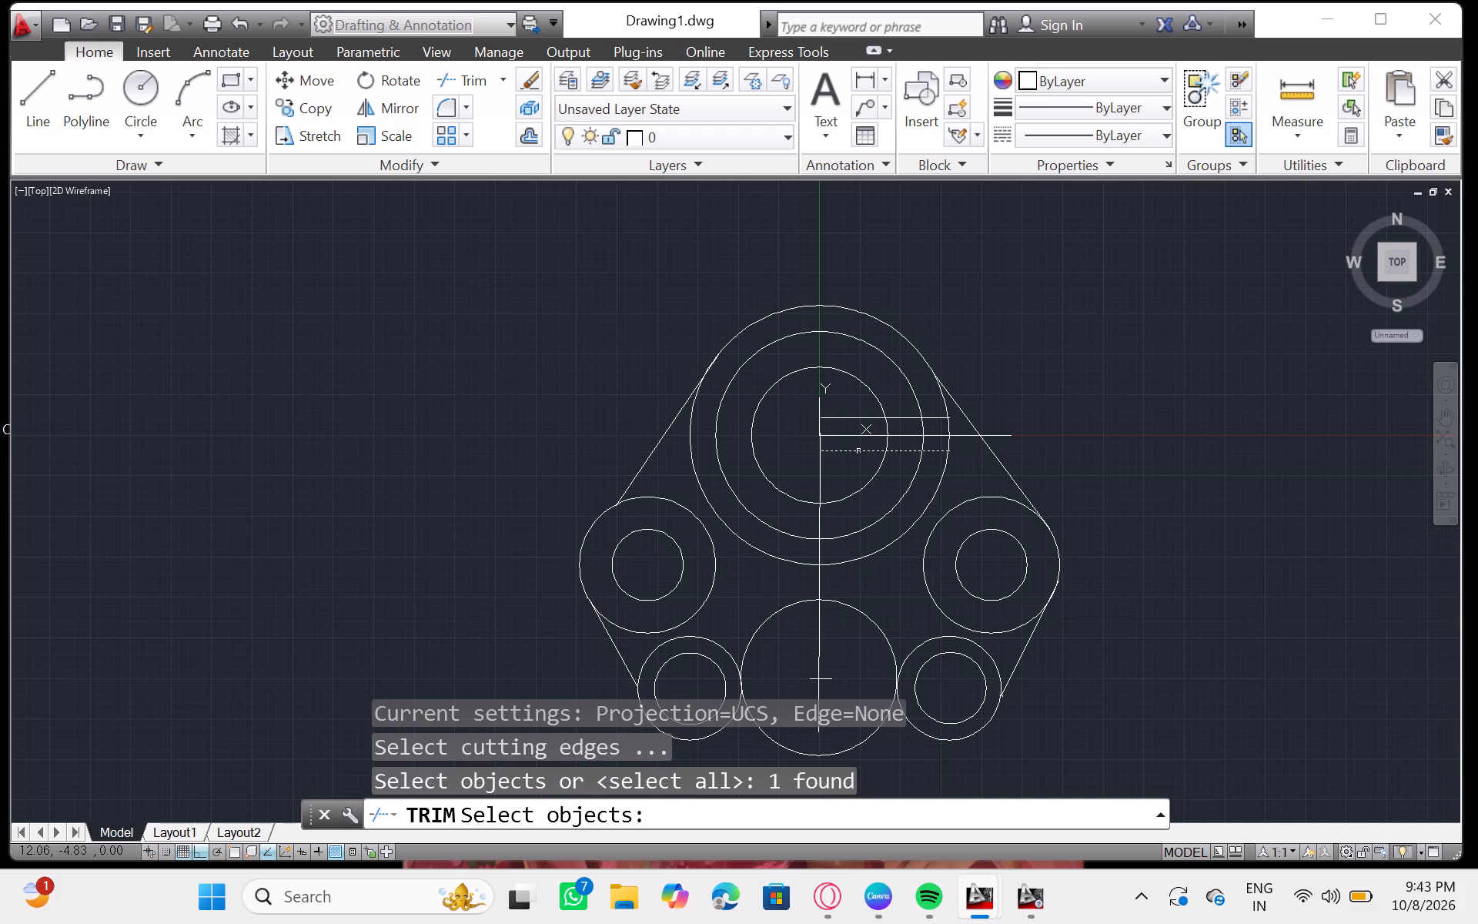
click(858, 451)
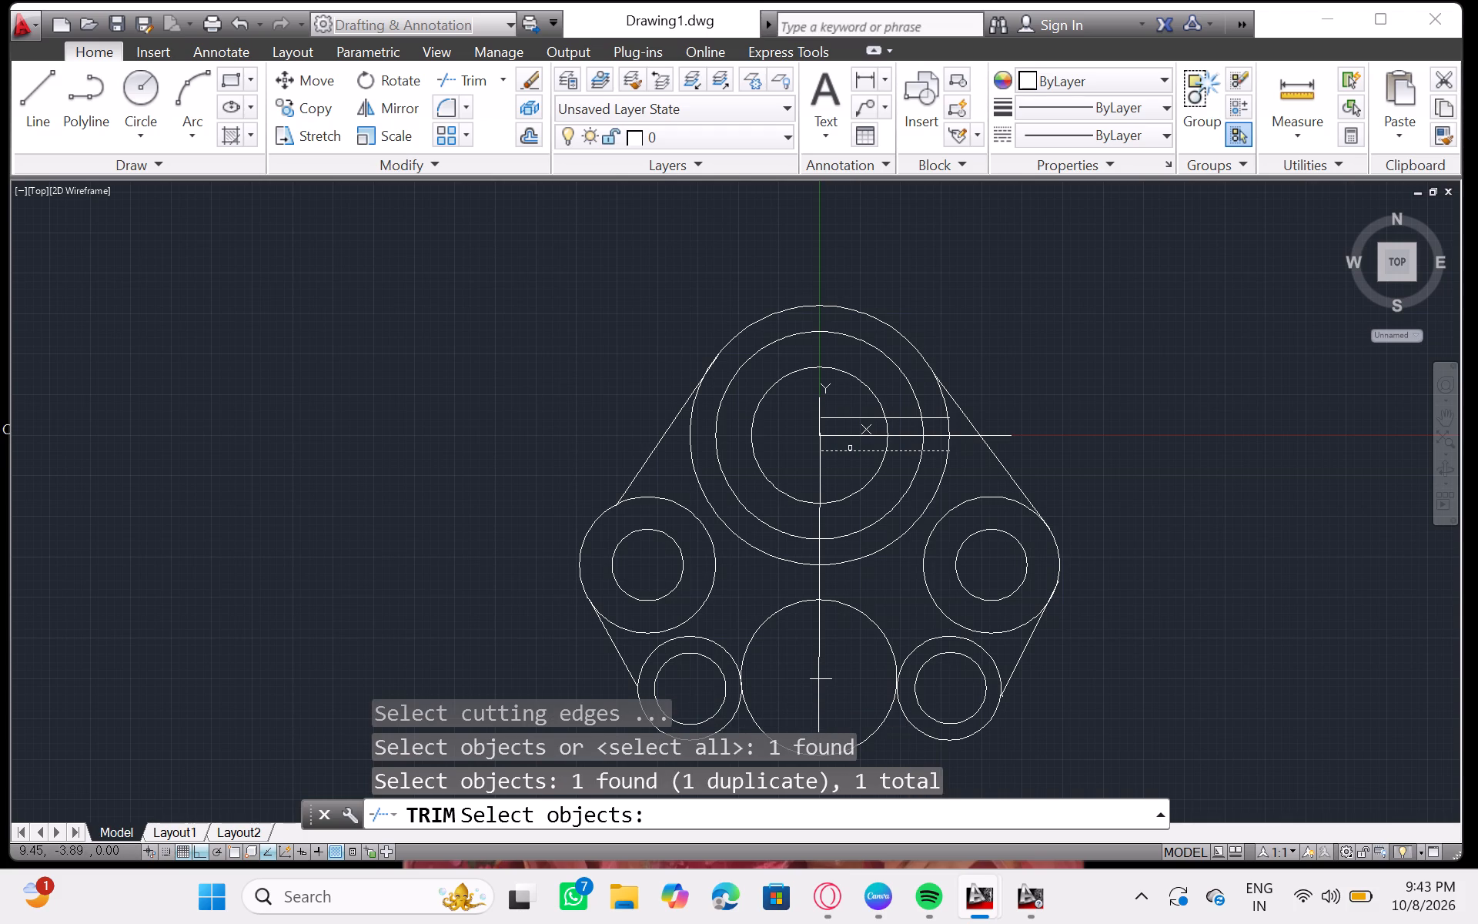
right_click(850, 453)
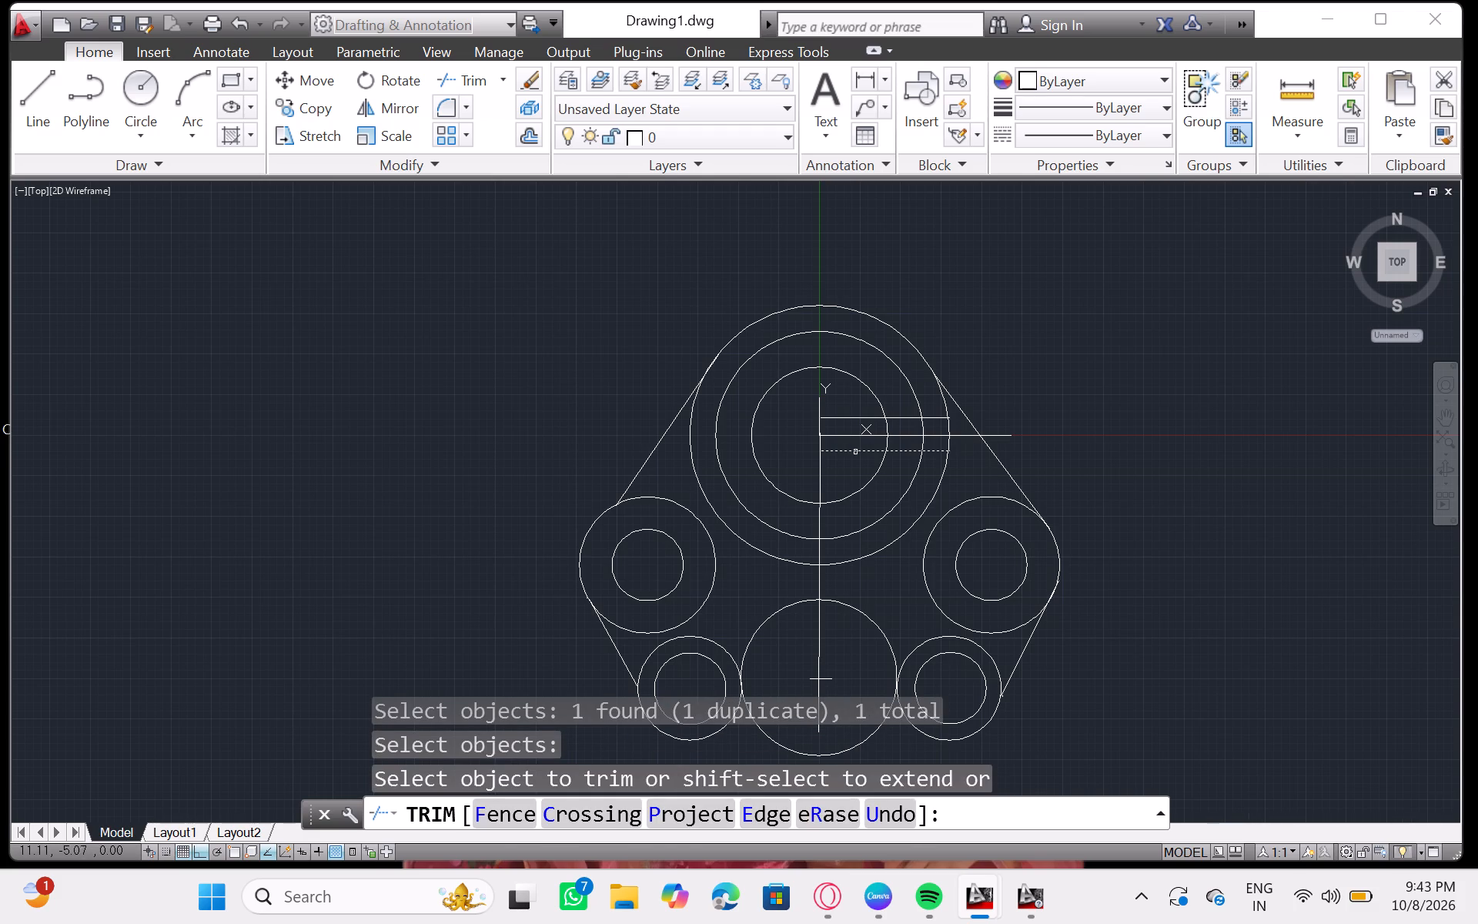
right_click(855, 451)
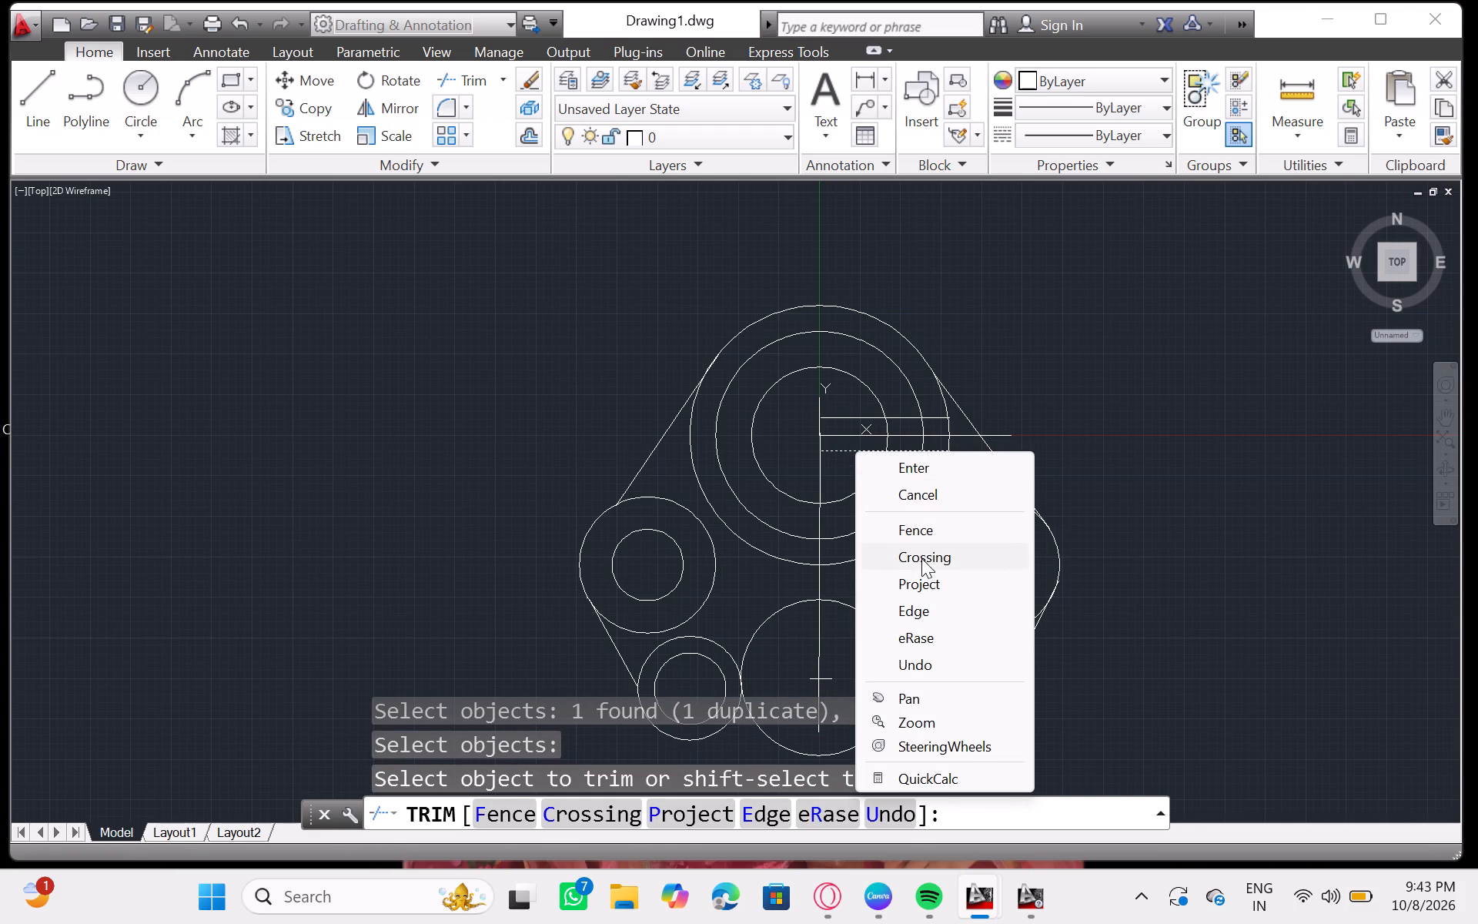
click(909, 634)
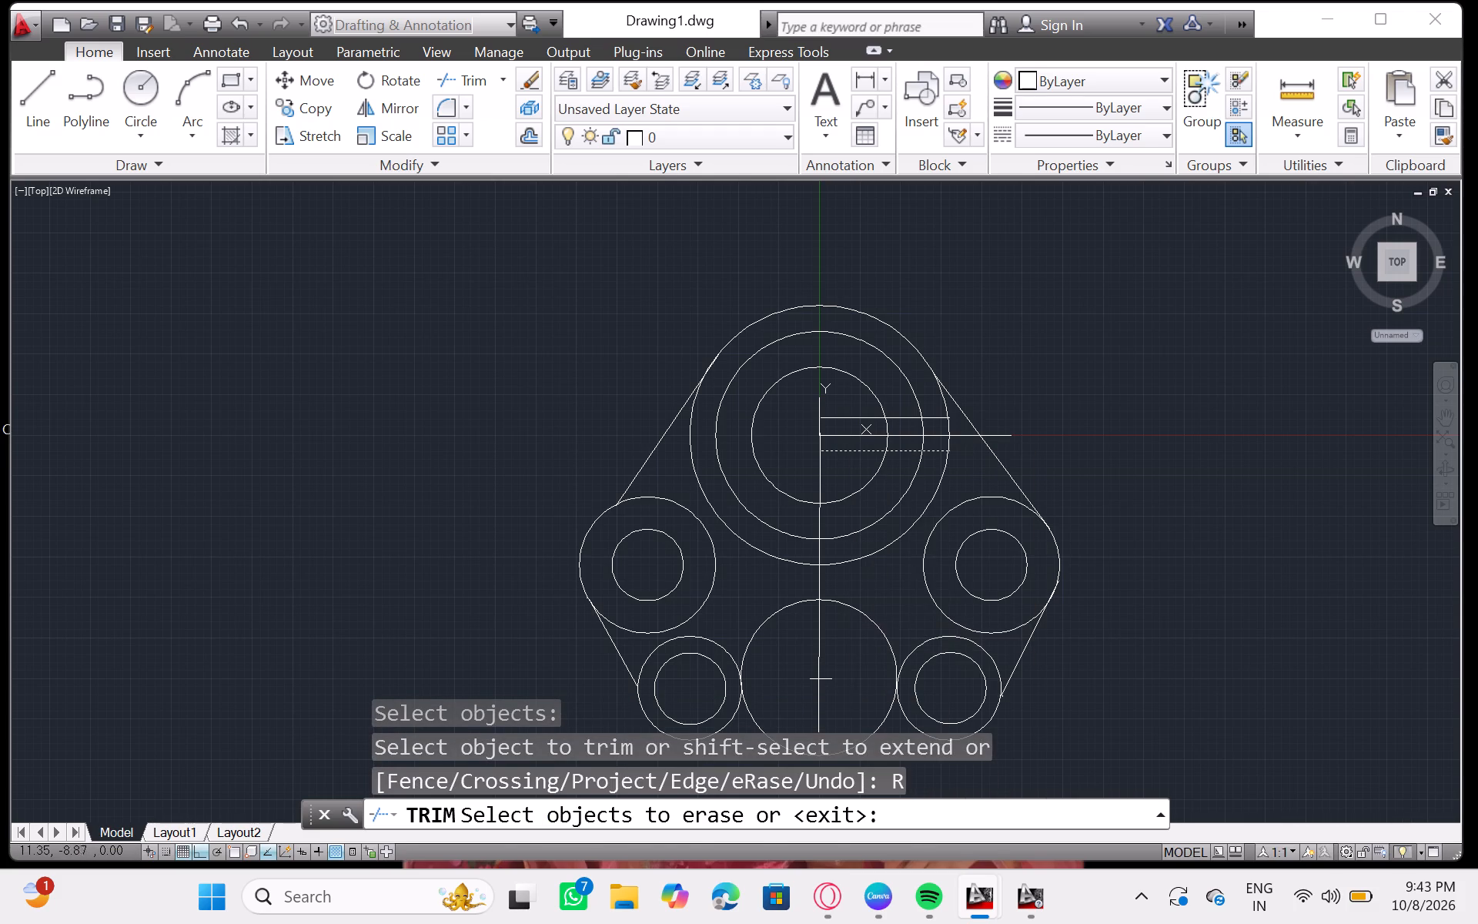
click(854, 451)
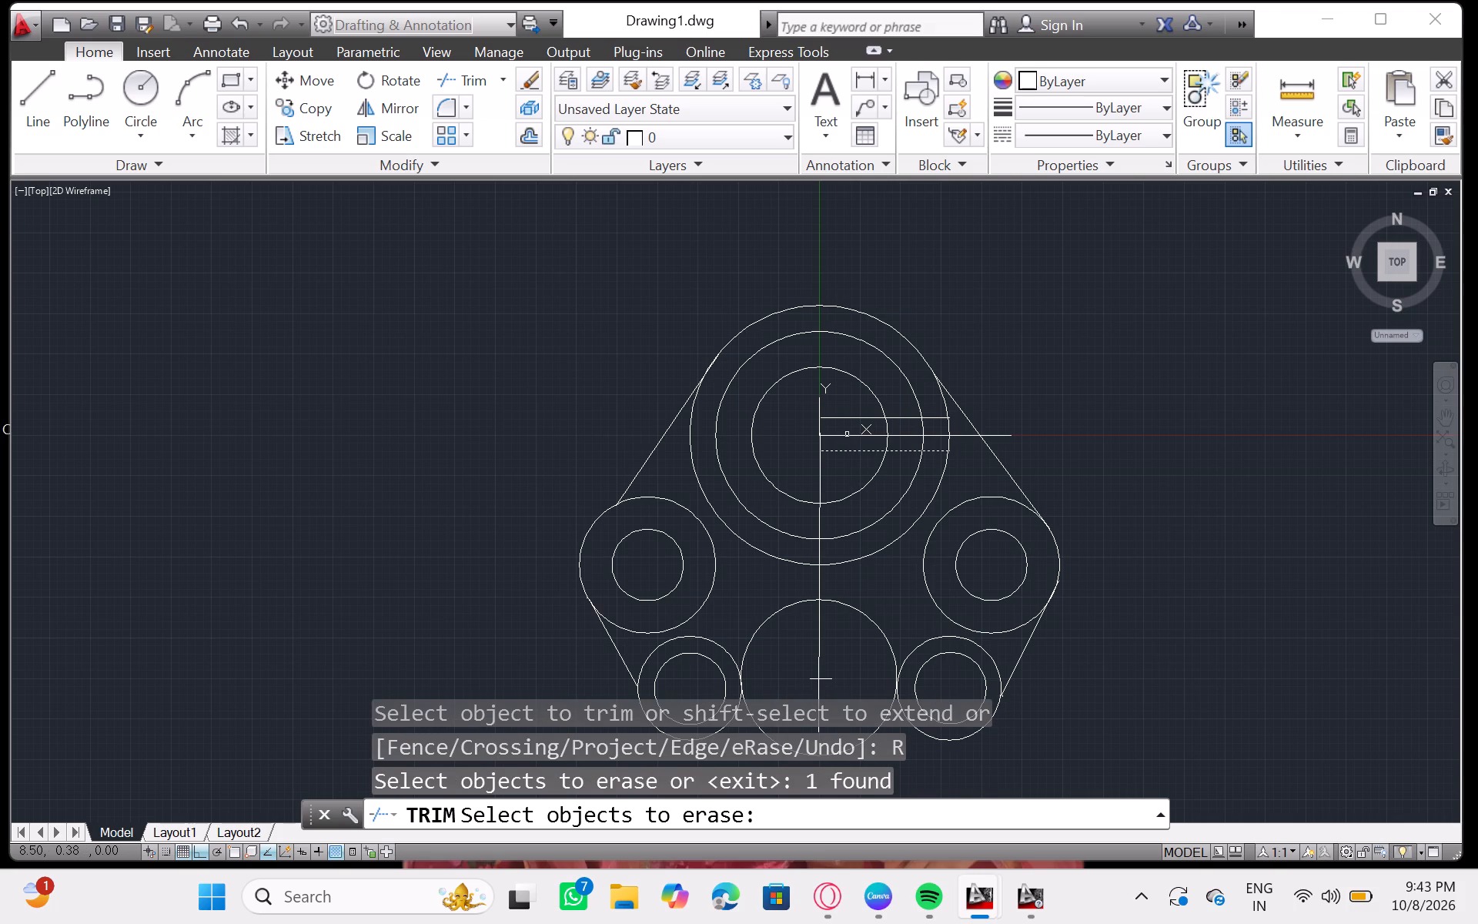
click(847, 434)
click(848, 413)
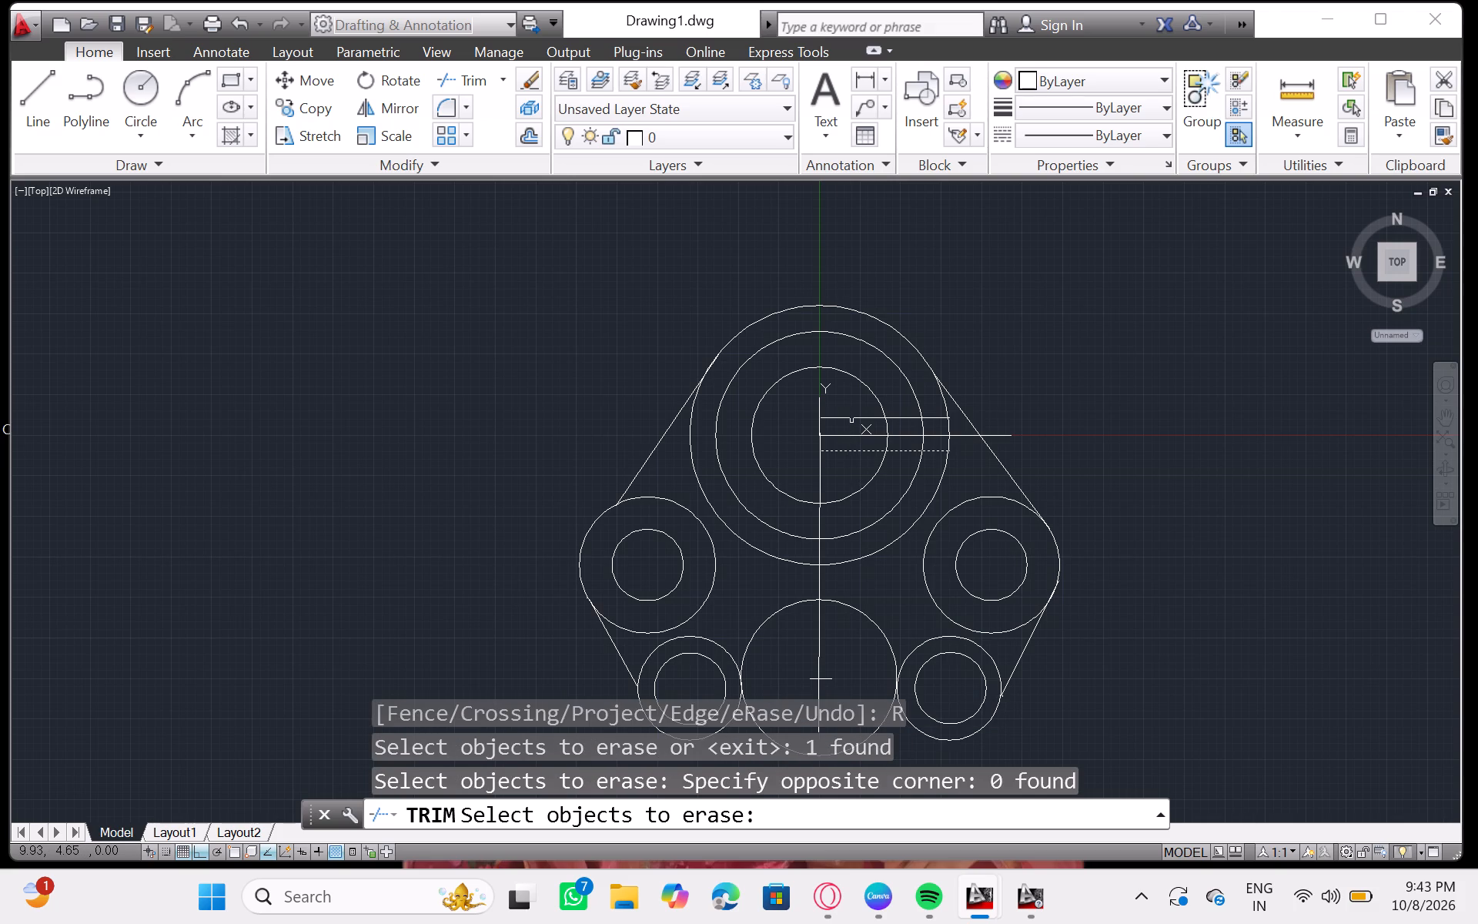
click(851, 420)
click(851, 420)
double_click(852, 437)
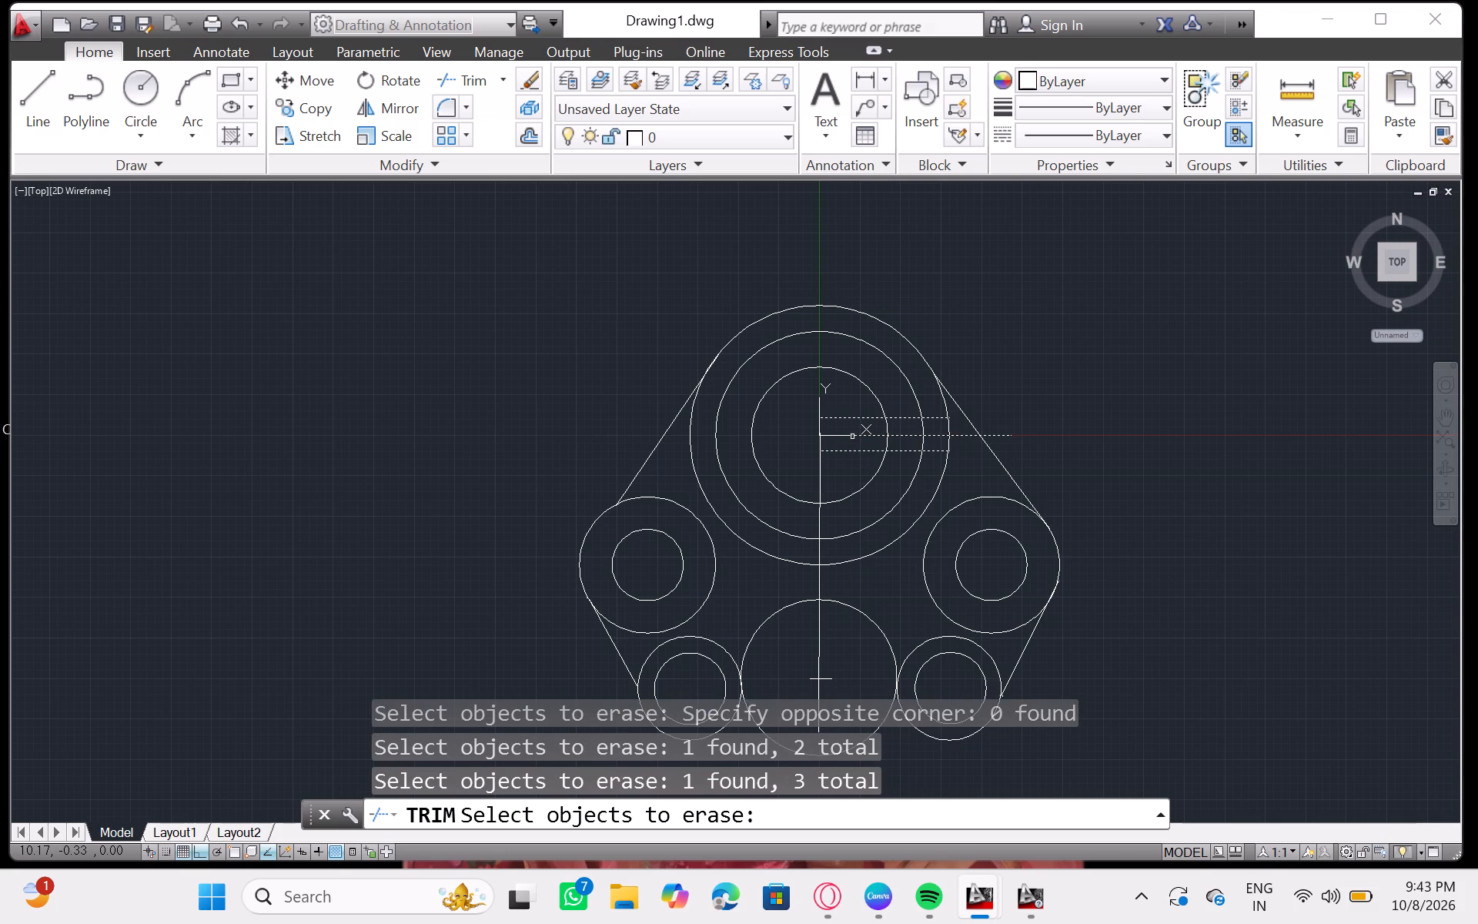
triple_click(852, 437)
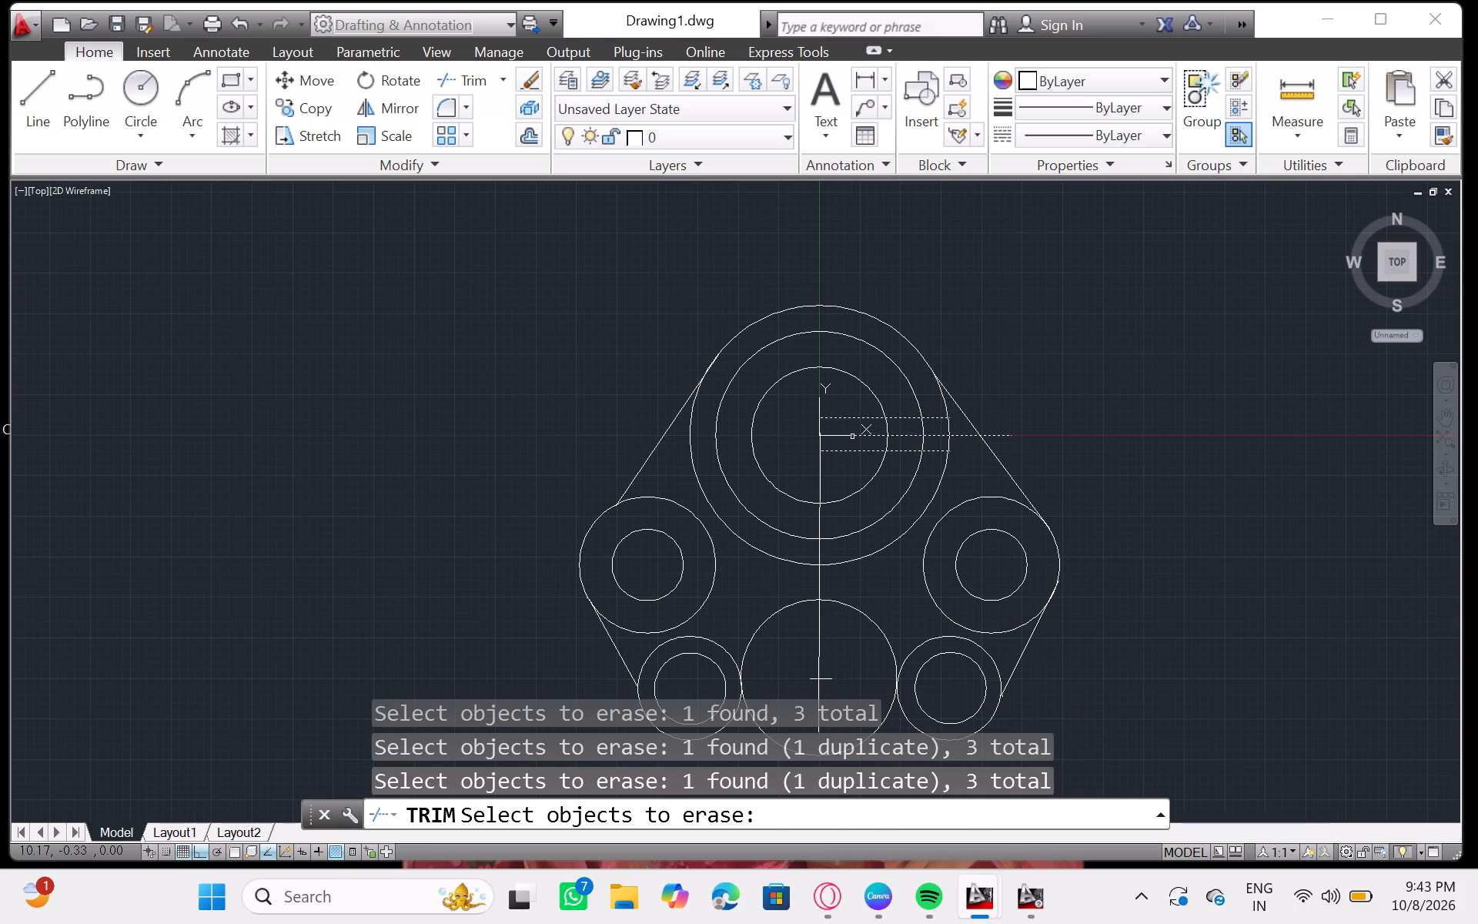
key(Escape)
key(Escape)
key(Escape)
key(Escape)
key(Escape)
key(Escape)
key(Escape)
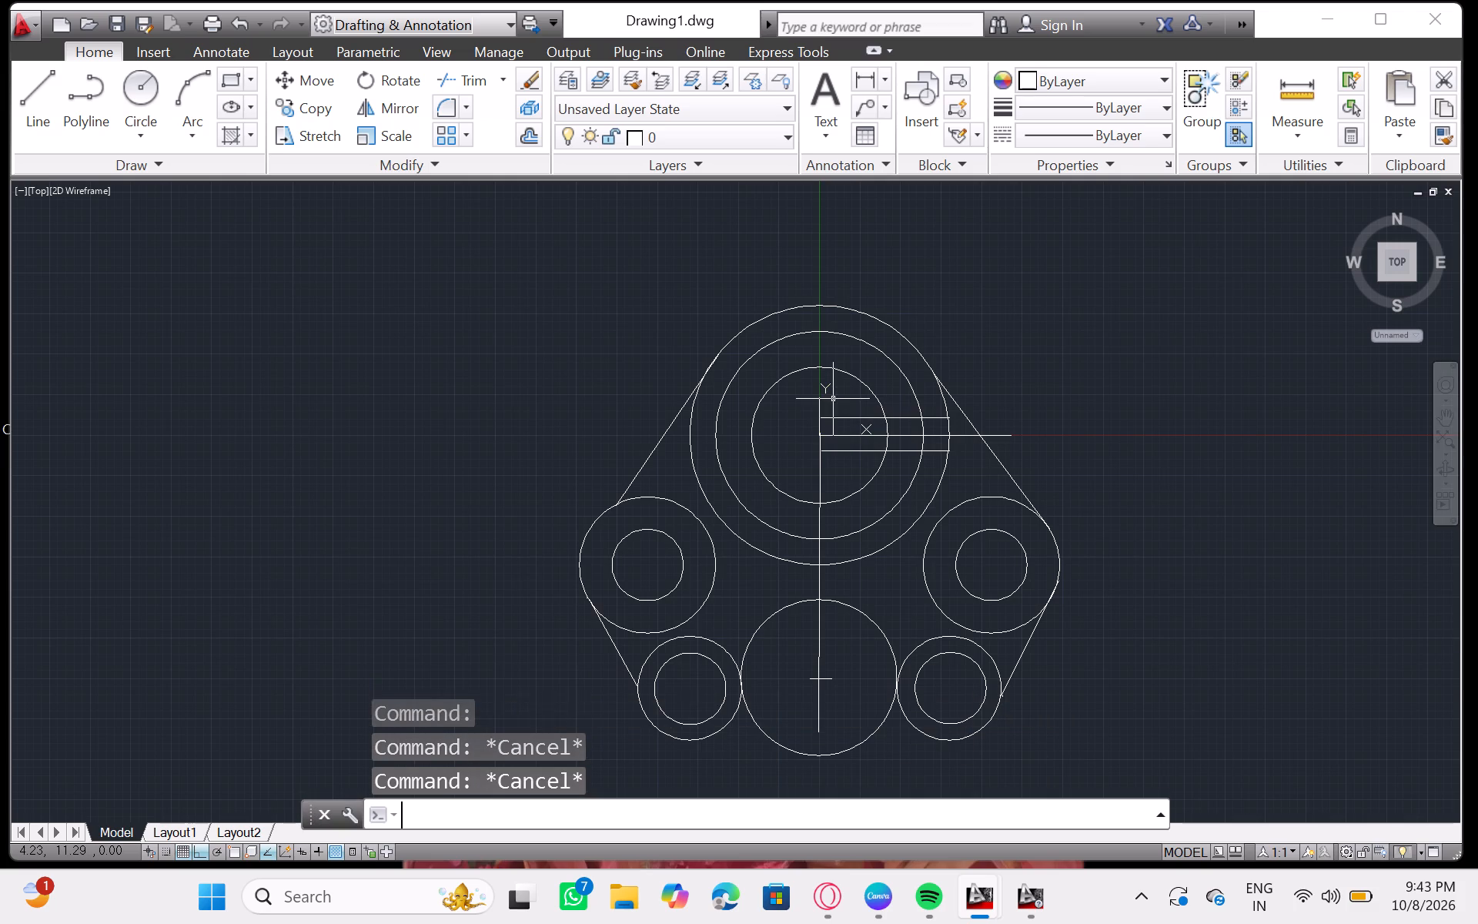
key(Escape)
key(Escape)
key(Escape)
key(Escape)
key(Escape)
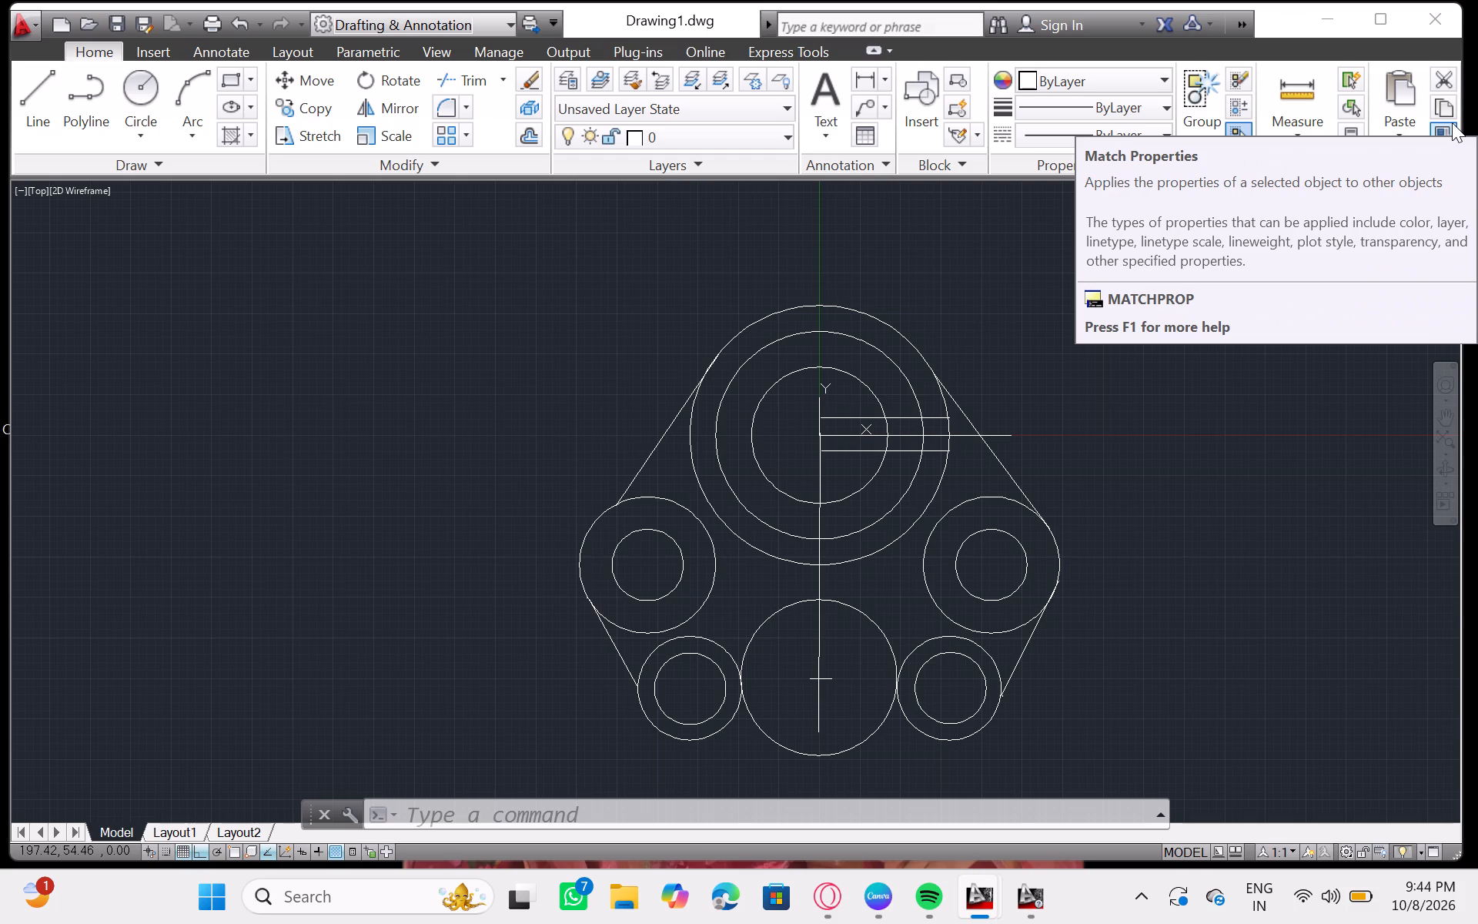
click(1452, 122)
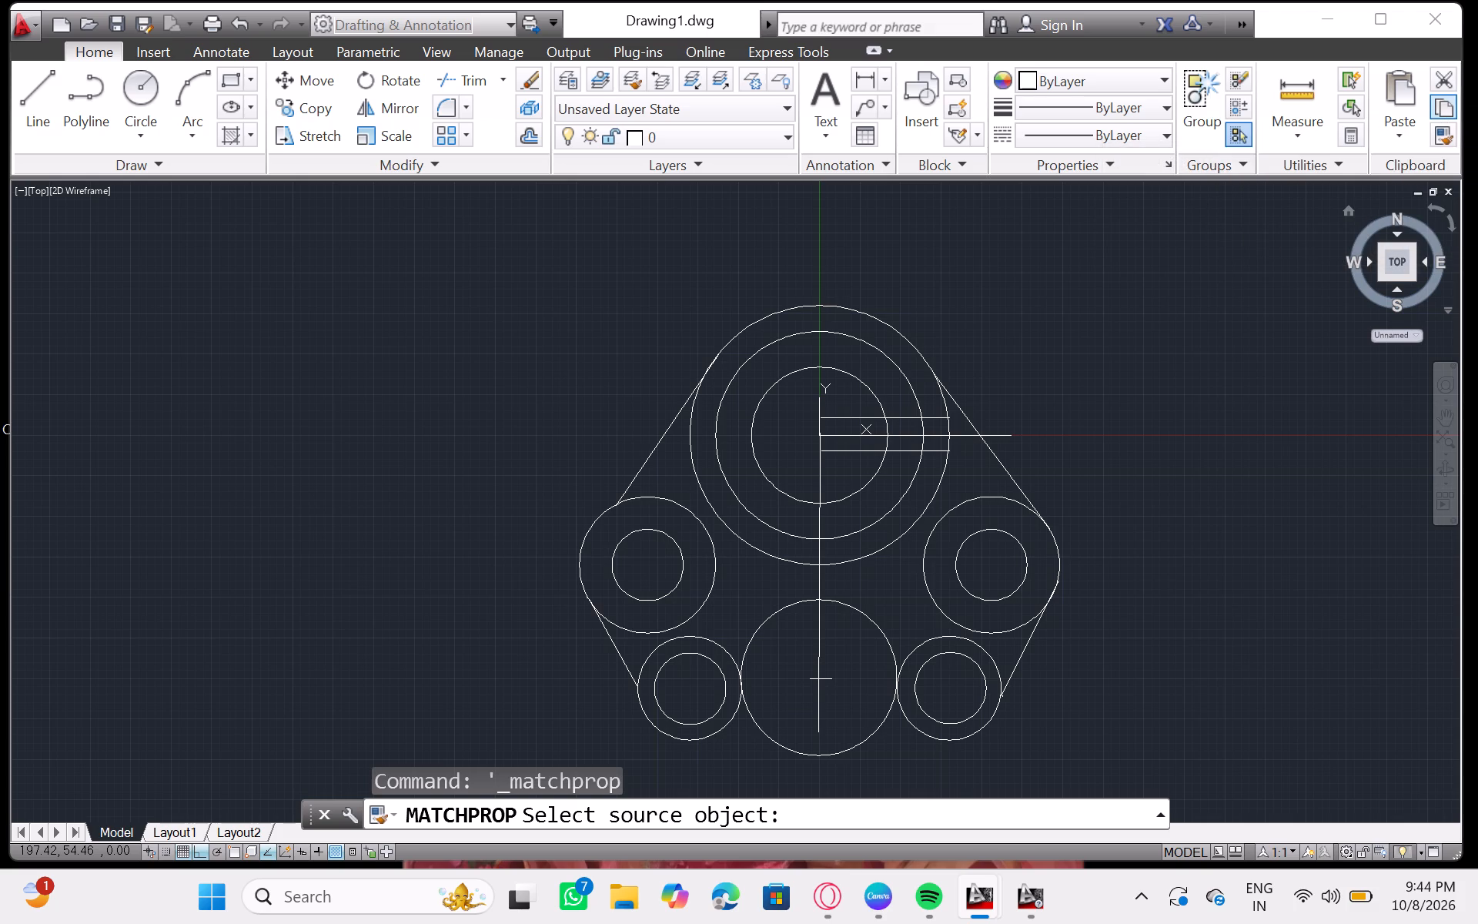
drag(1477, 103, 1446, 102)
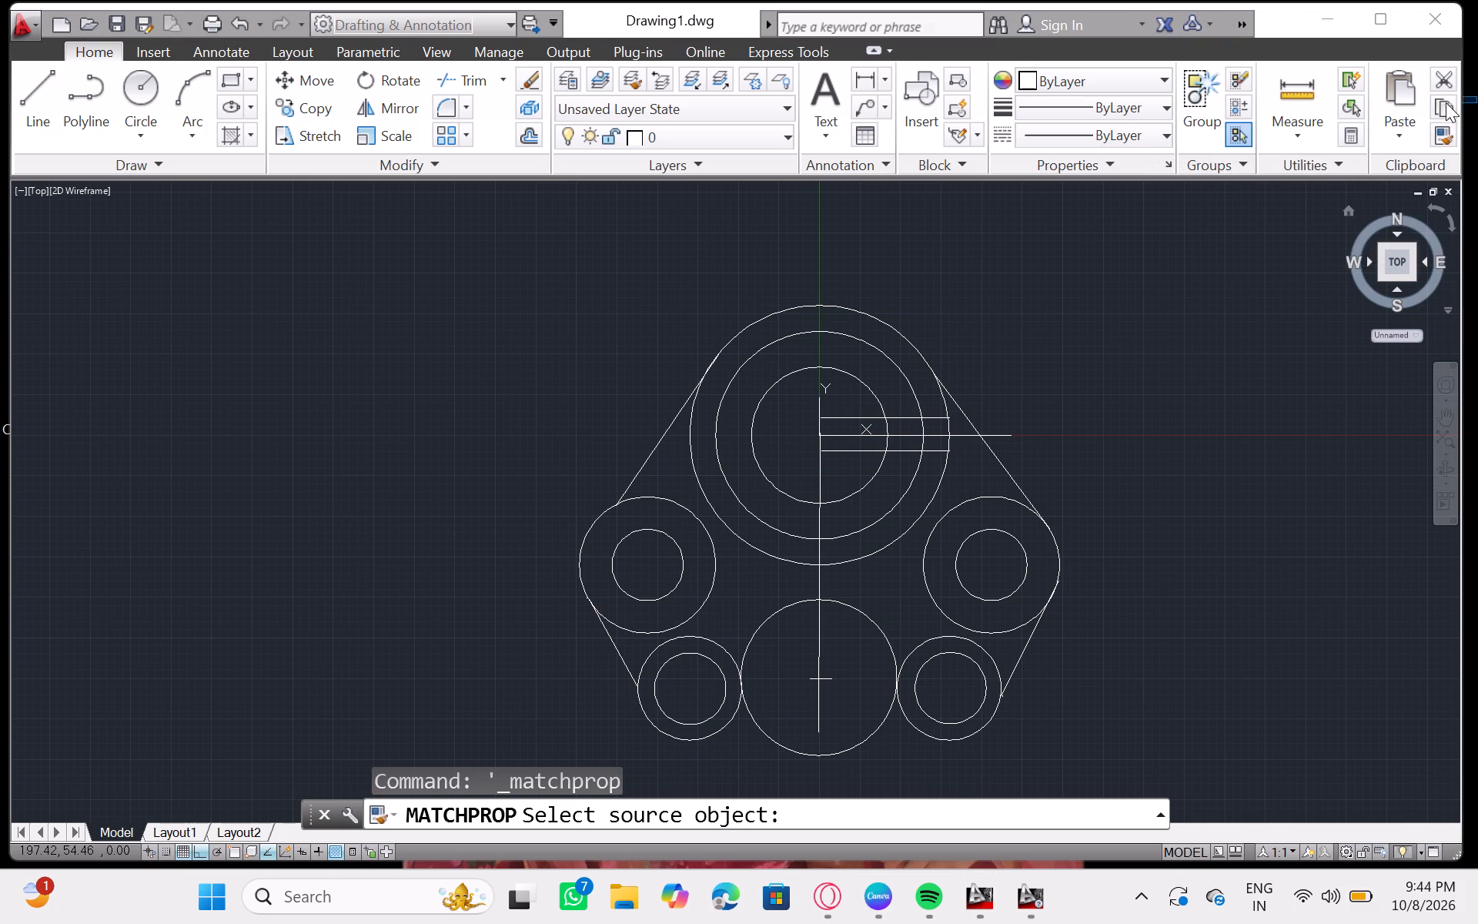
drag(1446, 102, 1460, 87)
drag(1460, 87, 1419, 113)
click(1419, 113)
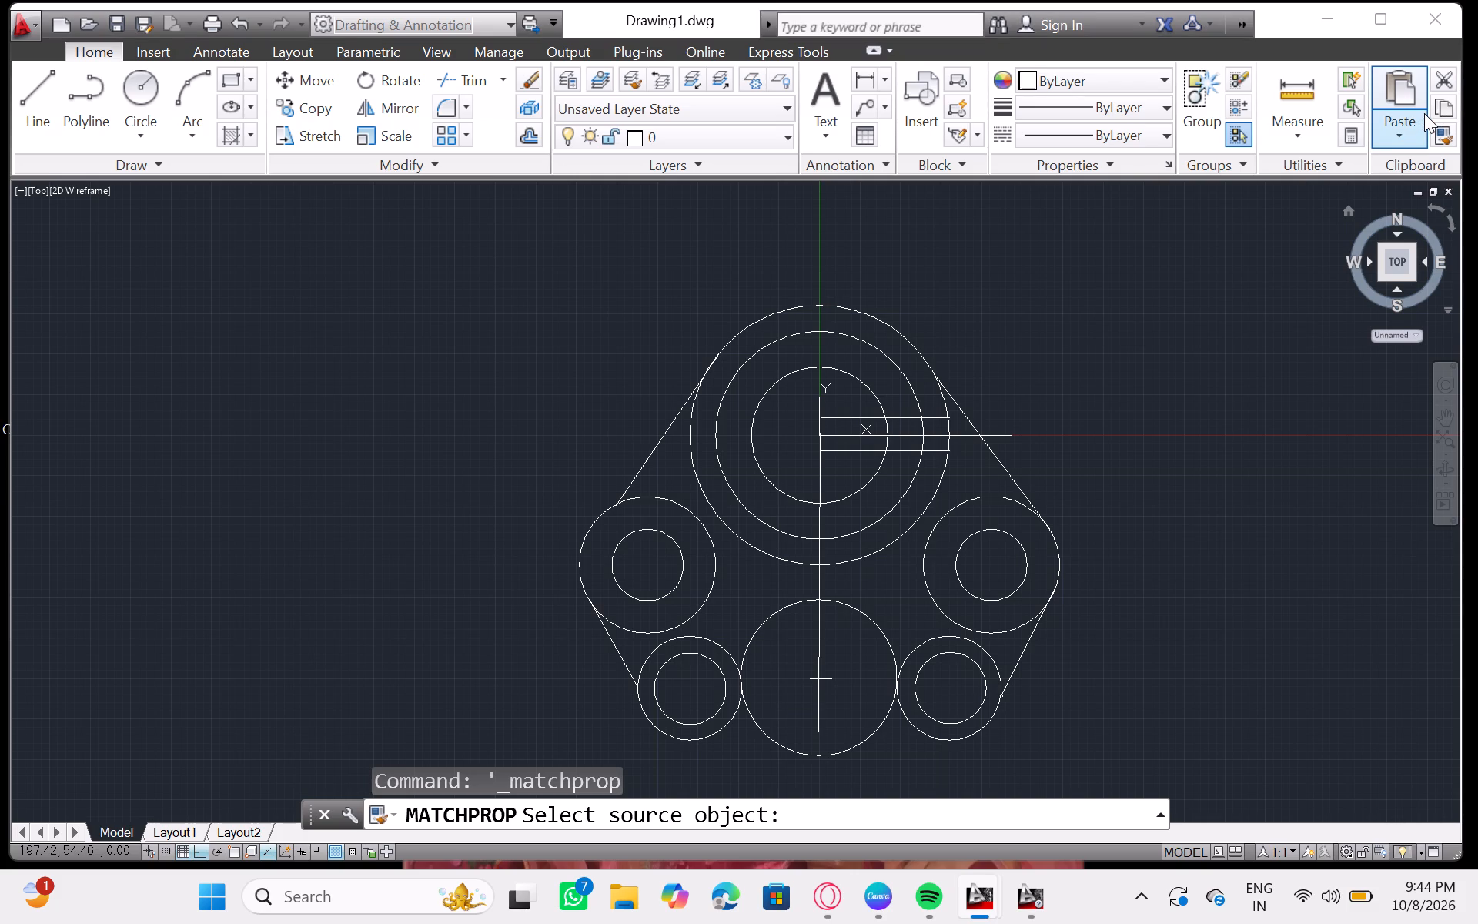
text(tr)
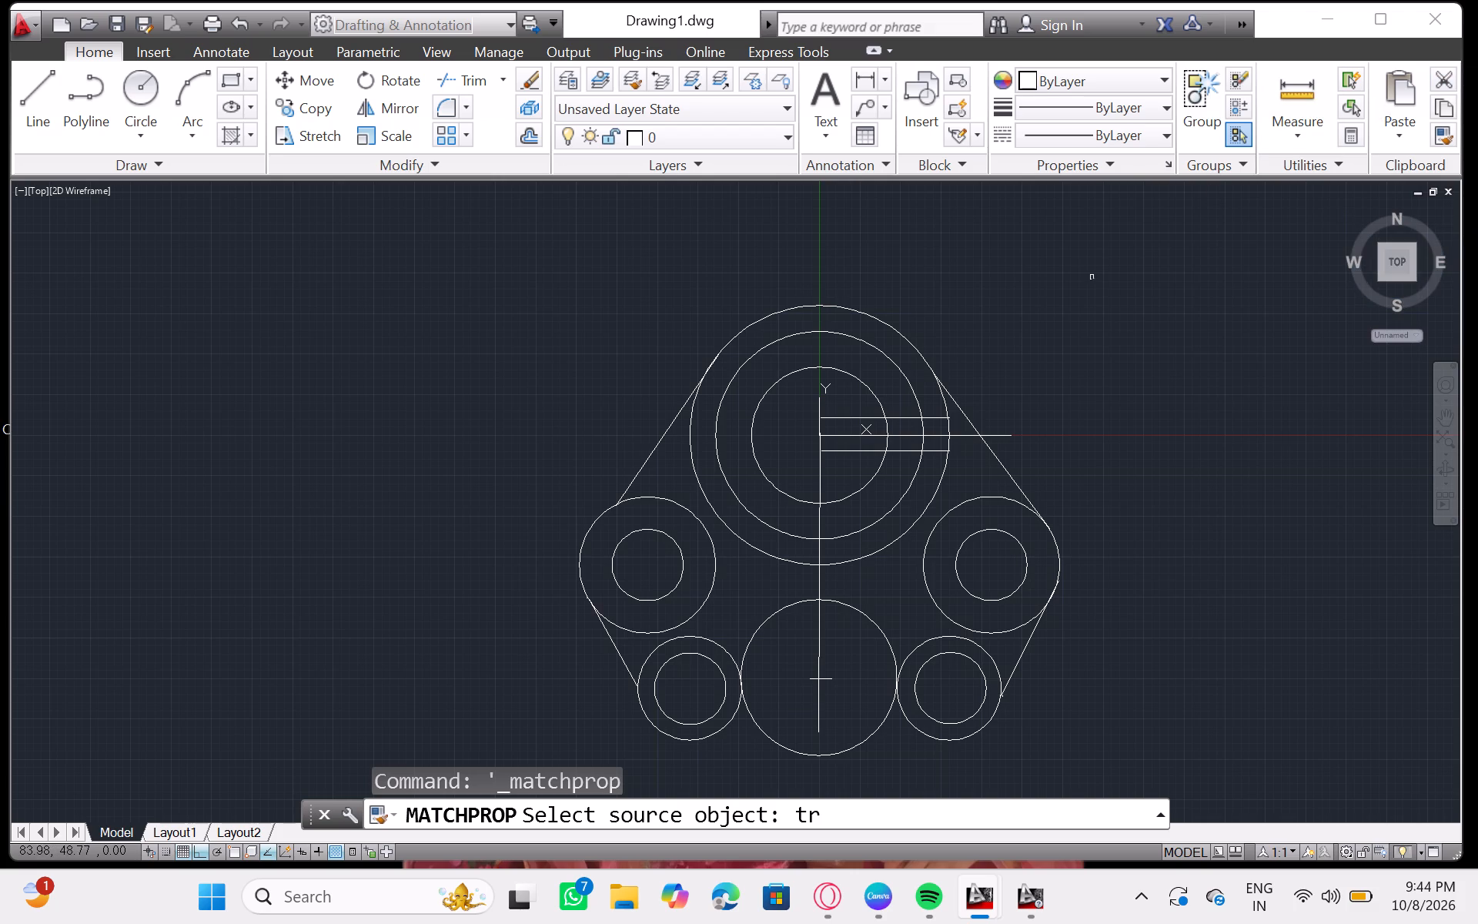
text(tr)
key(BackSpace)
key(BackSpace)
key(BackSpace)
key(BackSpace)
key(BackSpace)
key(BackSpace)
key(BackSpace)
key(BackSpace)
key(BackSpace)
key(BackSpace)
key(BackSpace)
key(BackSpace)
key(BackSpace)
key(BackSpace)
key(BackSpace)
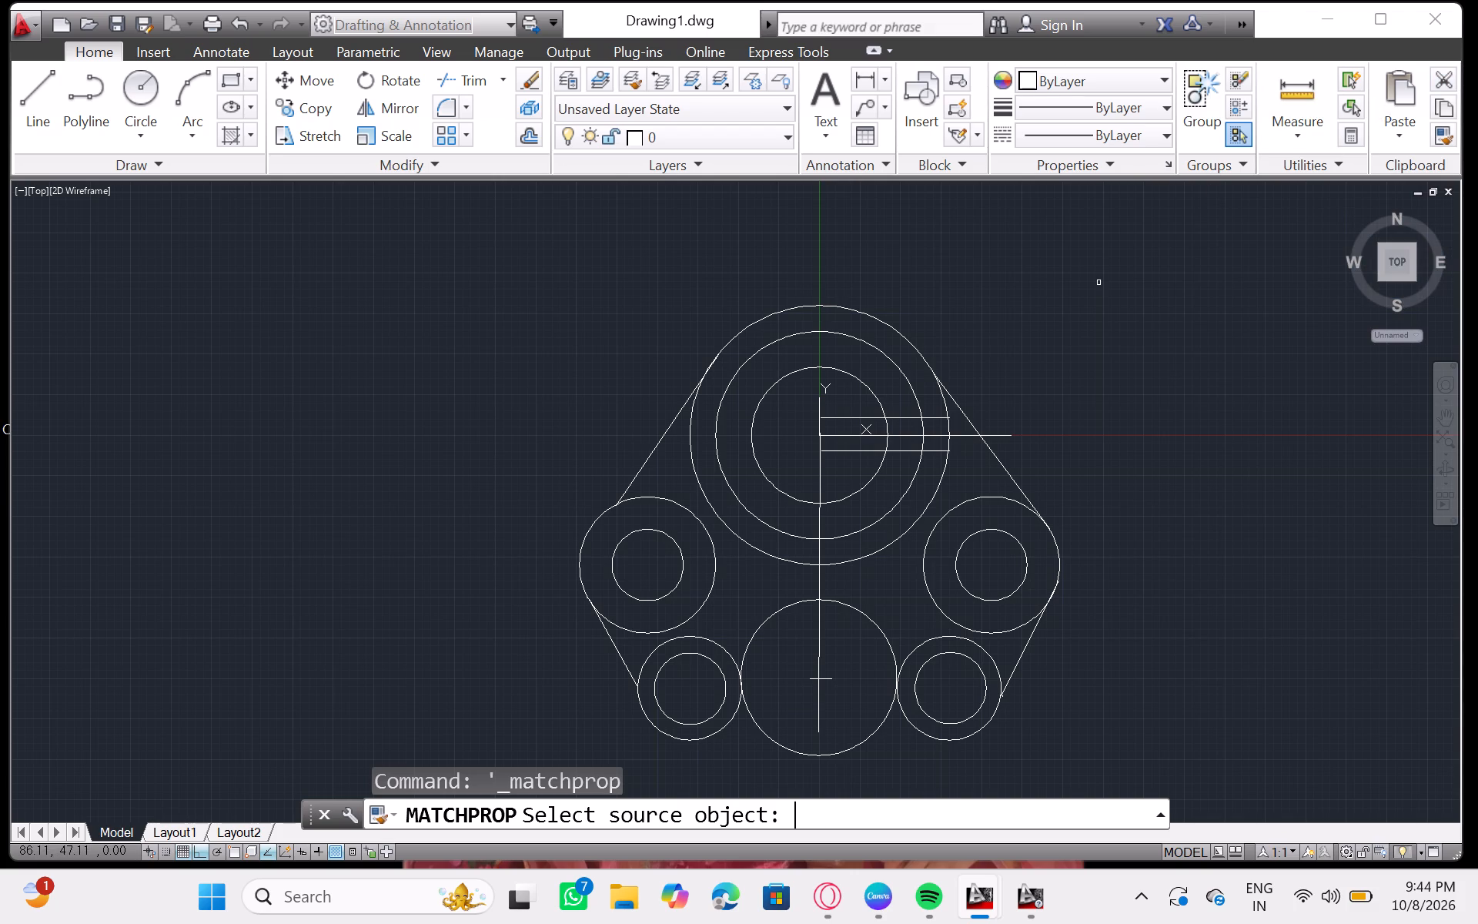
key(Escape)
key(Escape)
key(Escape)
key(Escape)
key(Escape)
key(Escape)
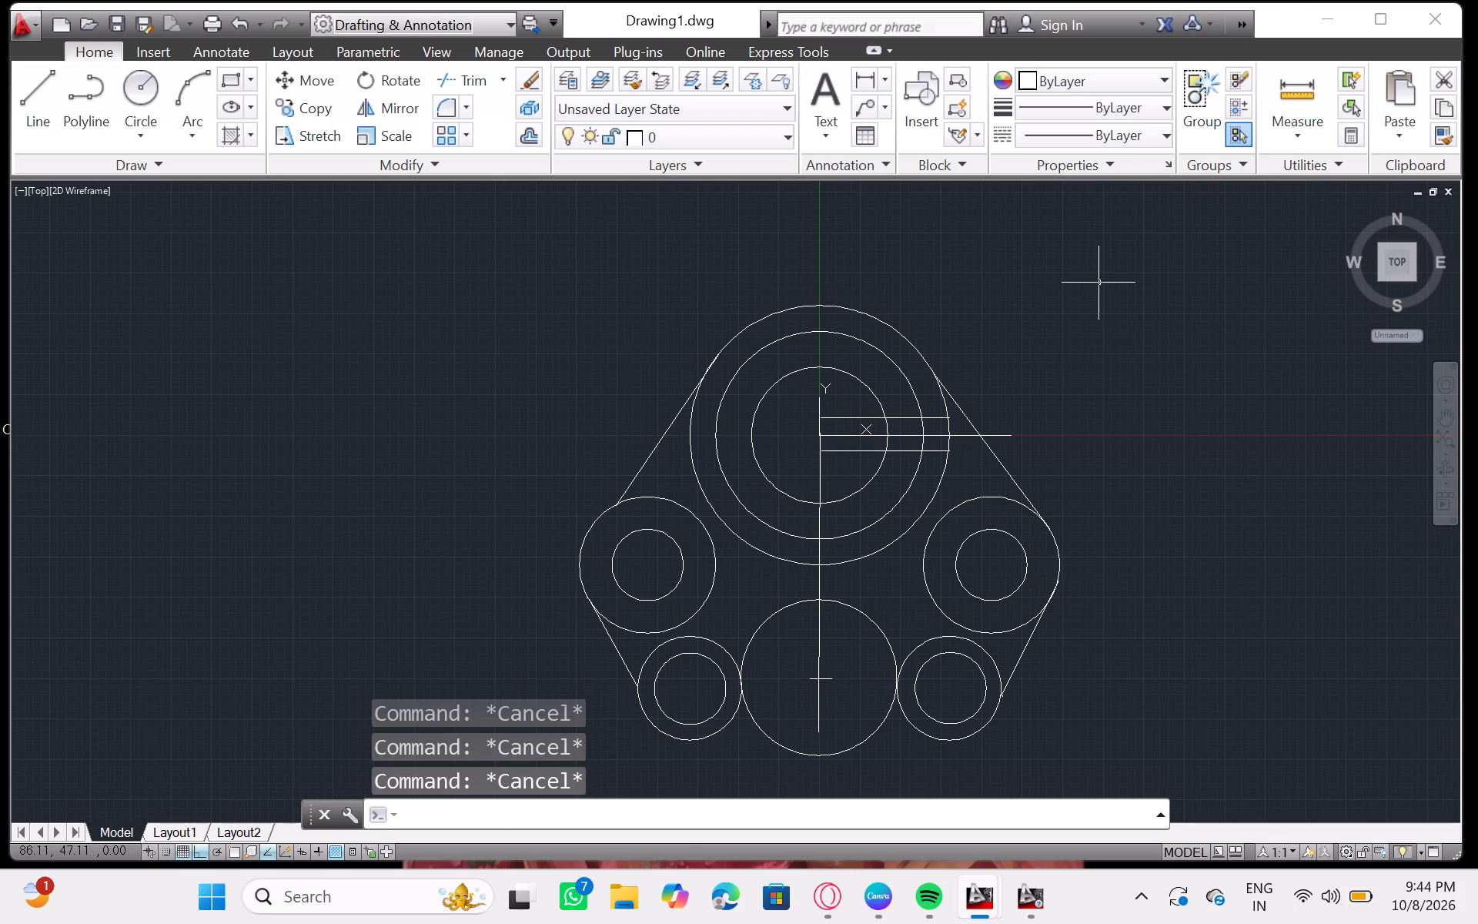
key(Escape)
Trim the slot's upper, centre and lower lines inside the large boss's innermost circle, using all objects as cutting edges.
key(t)
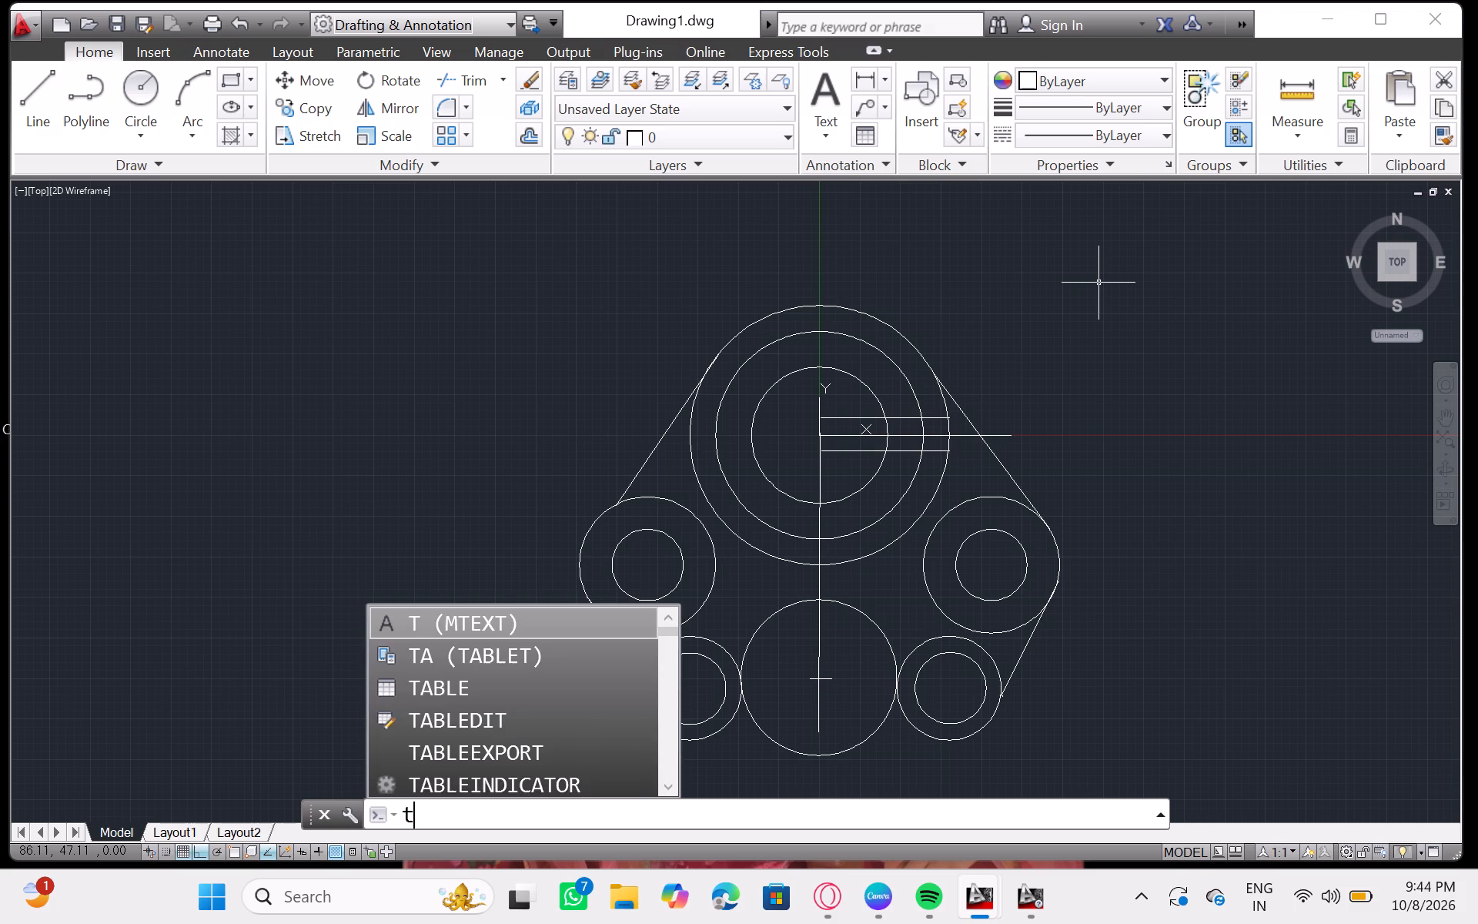
key(r)
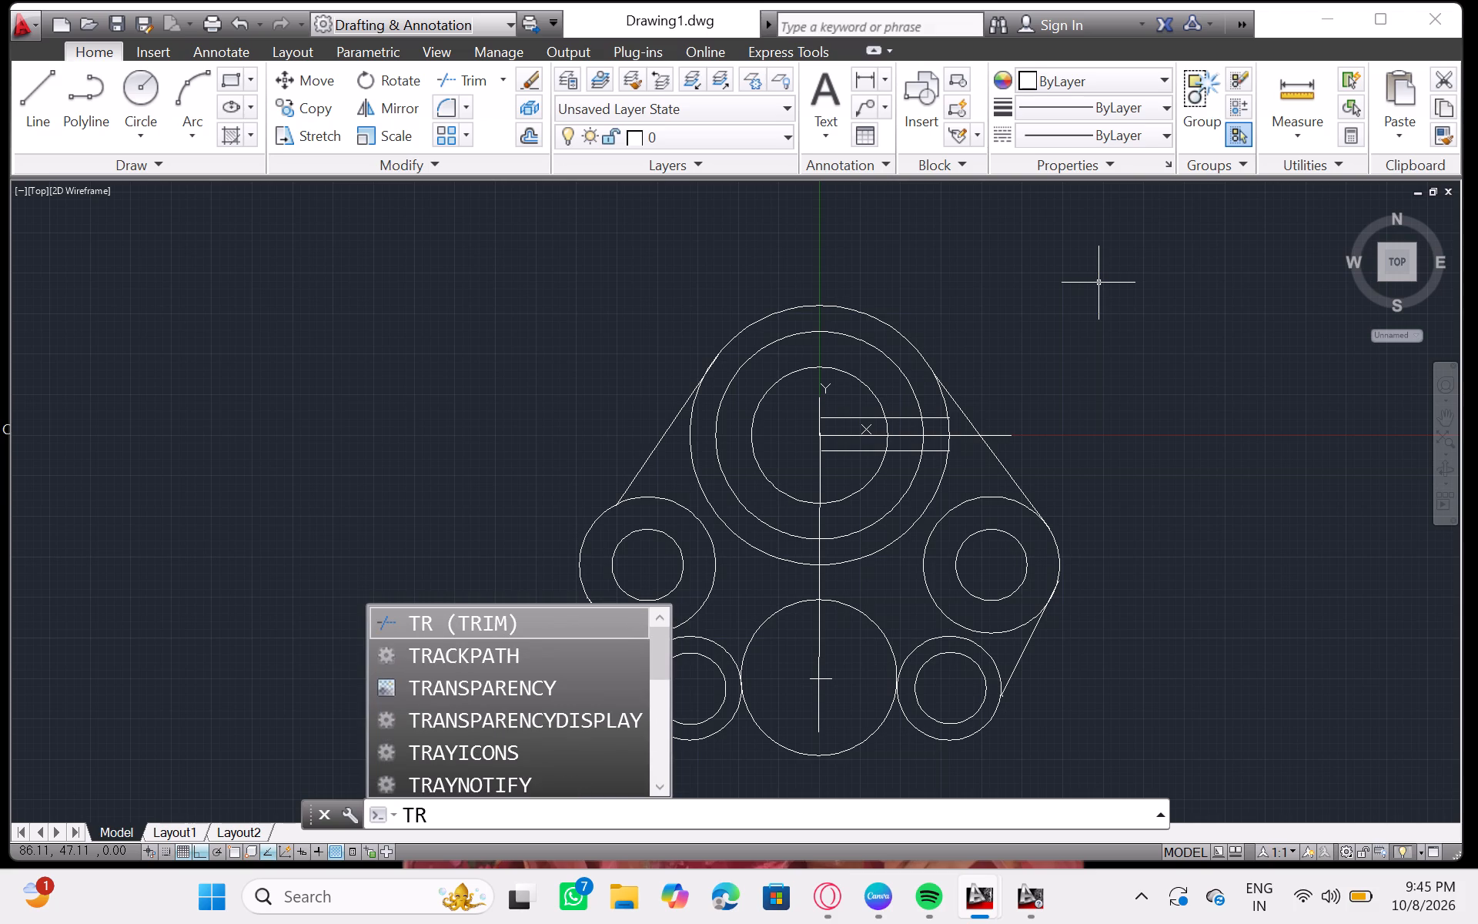
key(Return)
key(Return)
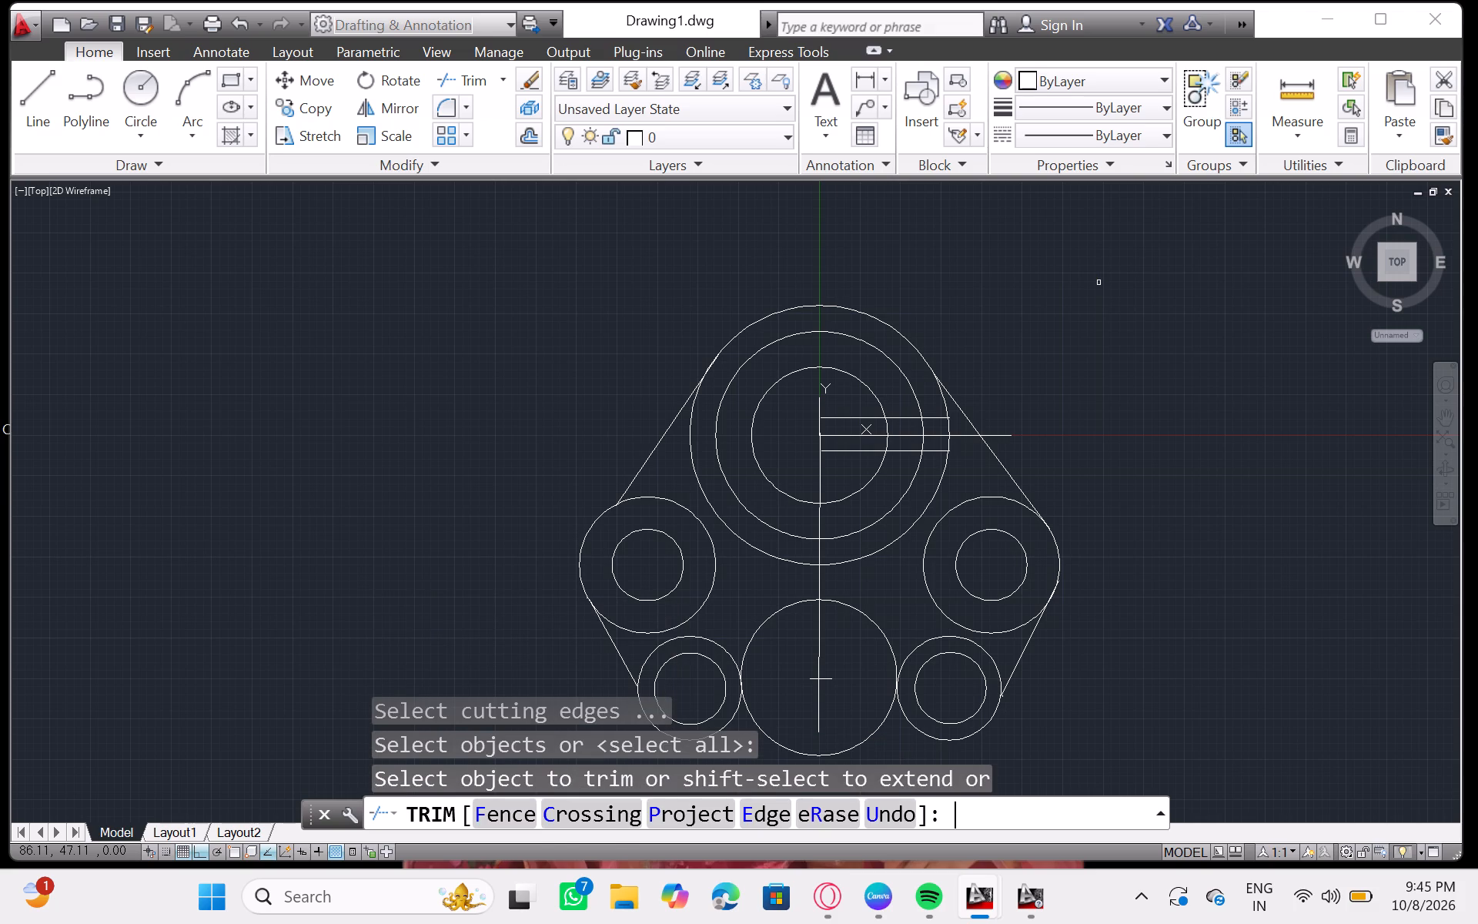
click(848, 416)
click(854, 421)
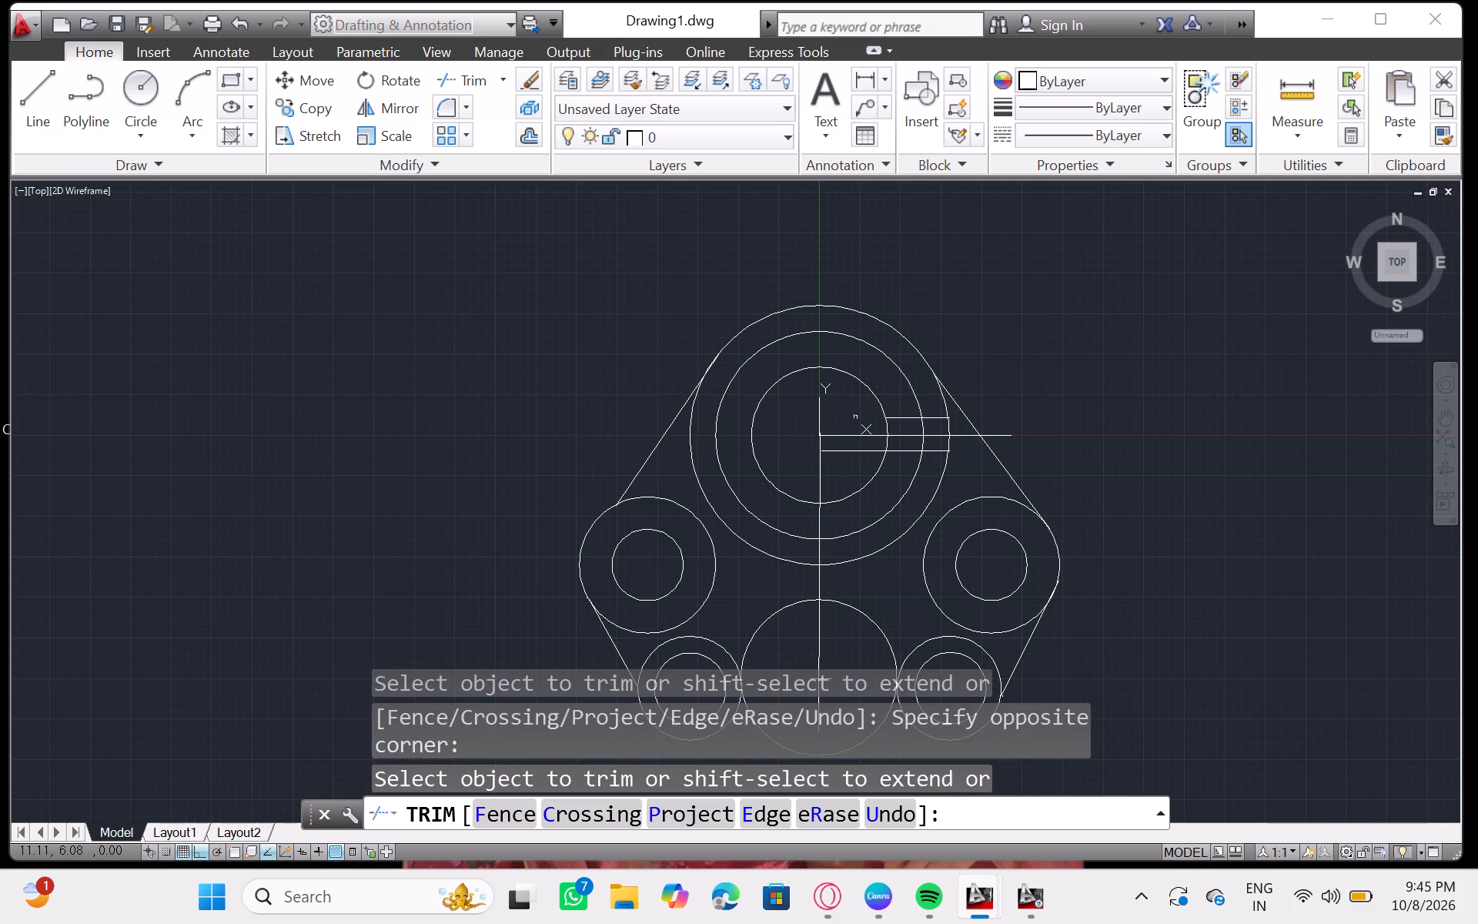
click(853, 434)
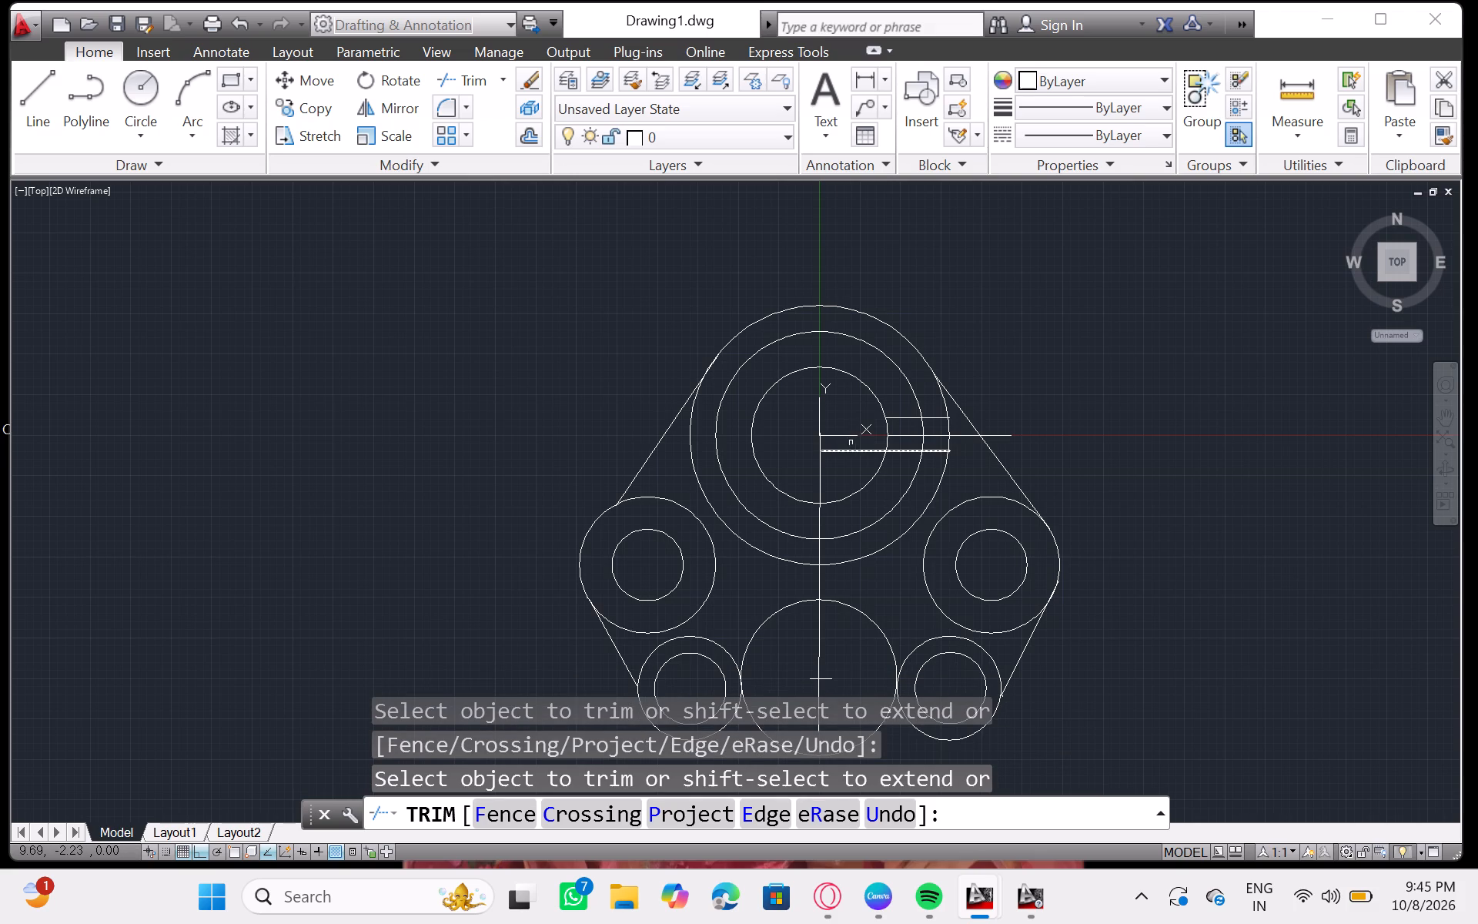
click(847, 437)
click(848, 431)
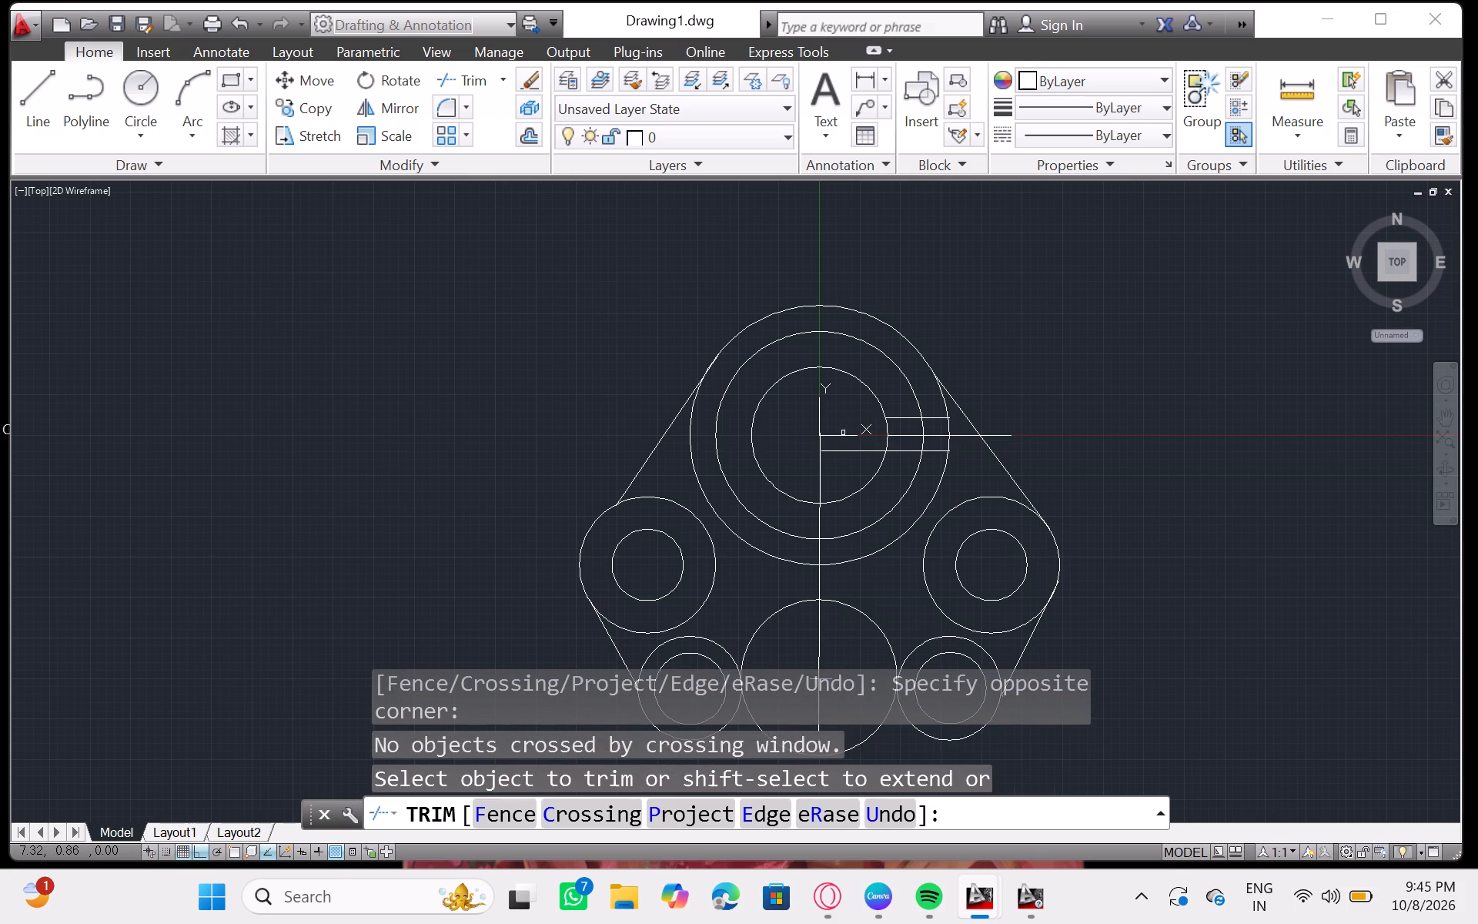
drag(842, 434, 842, 445)
click(847, 434)
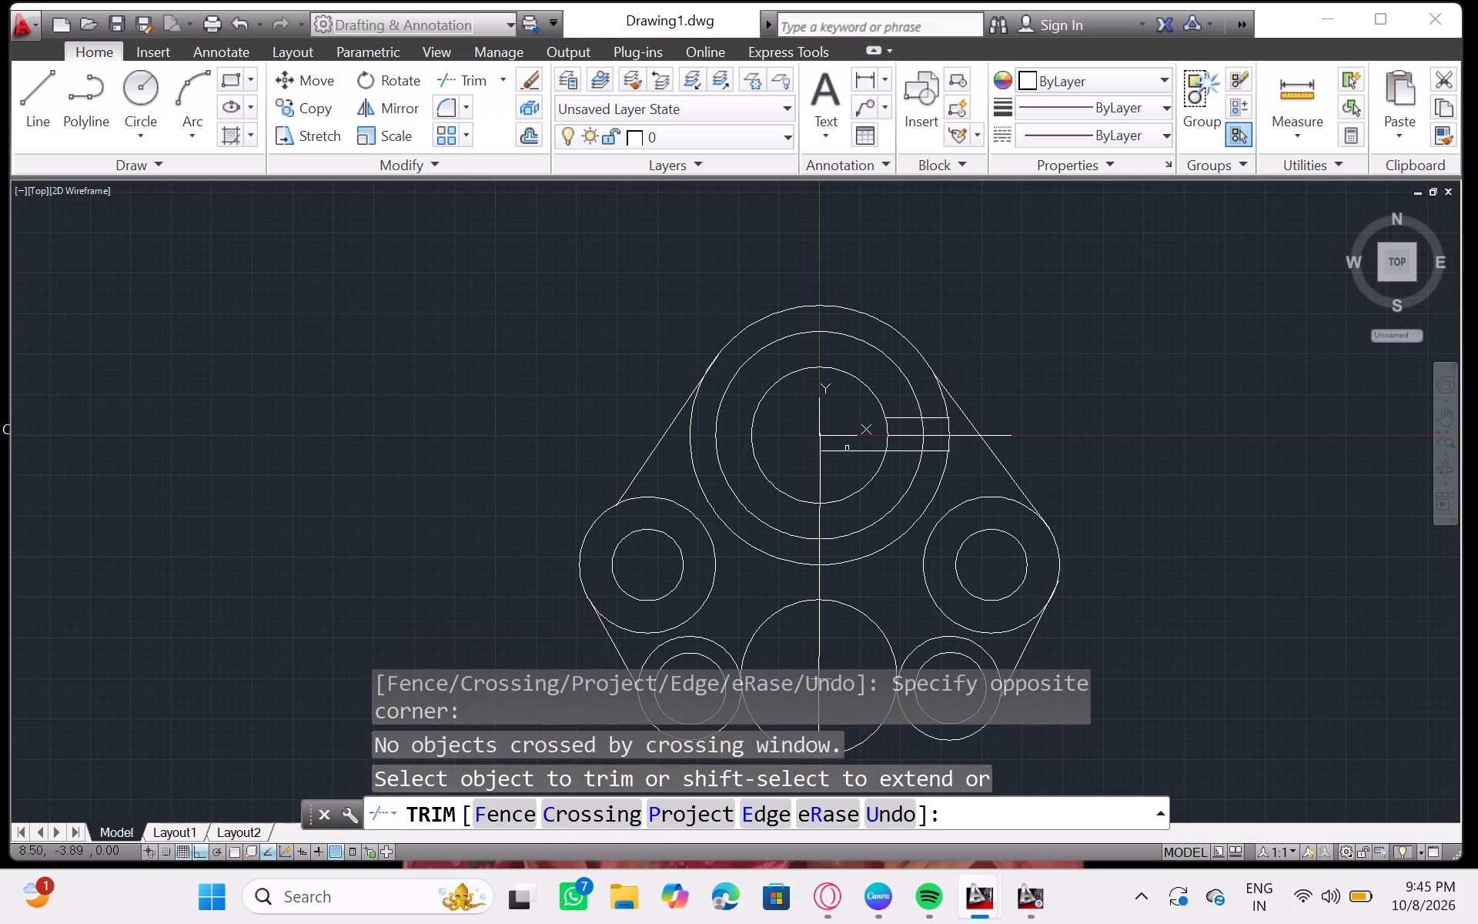
click(847, 451)
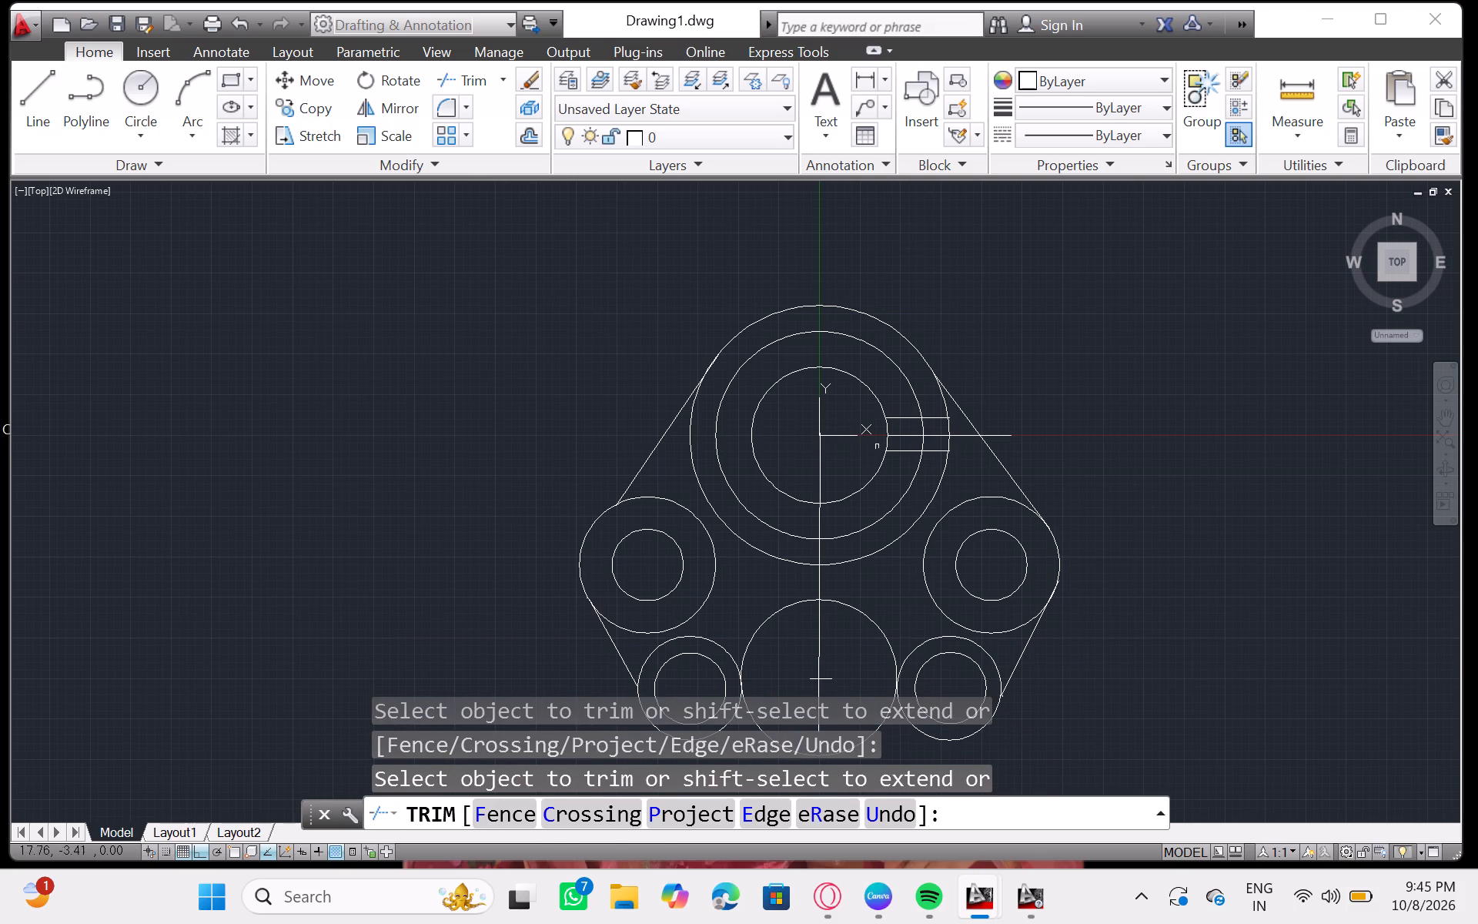
Trim the slot's centre line where it runs past the right-hand tangent line.
click(1008, 437)
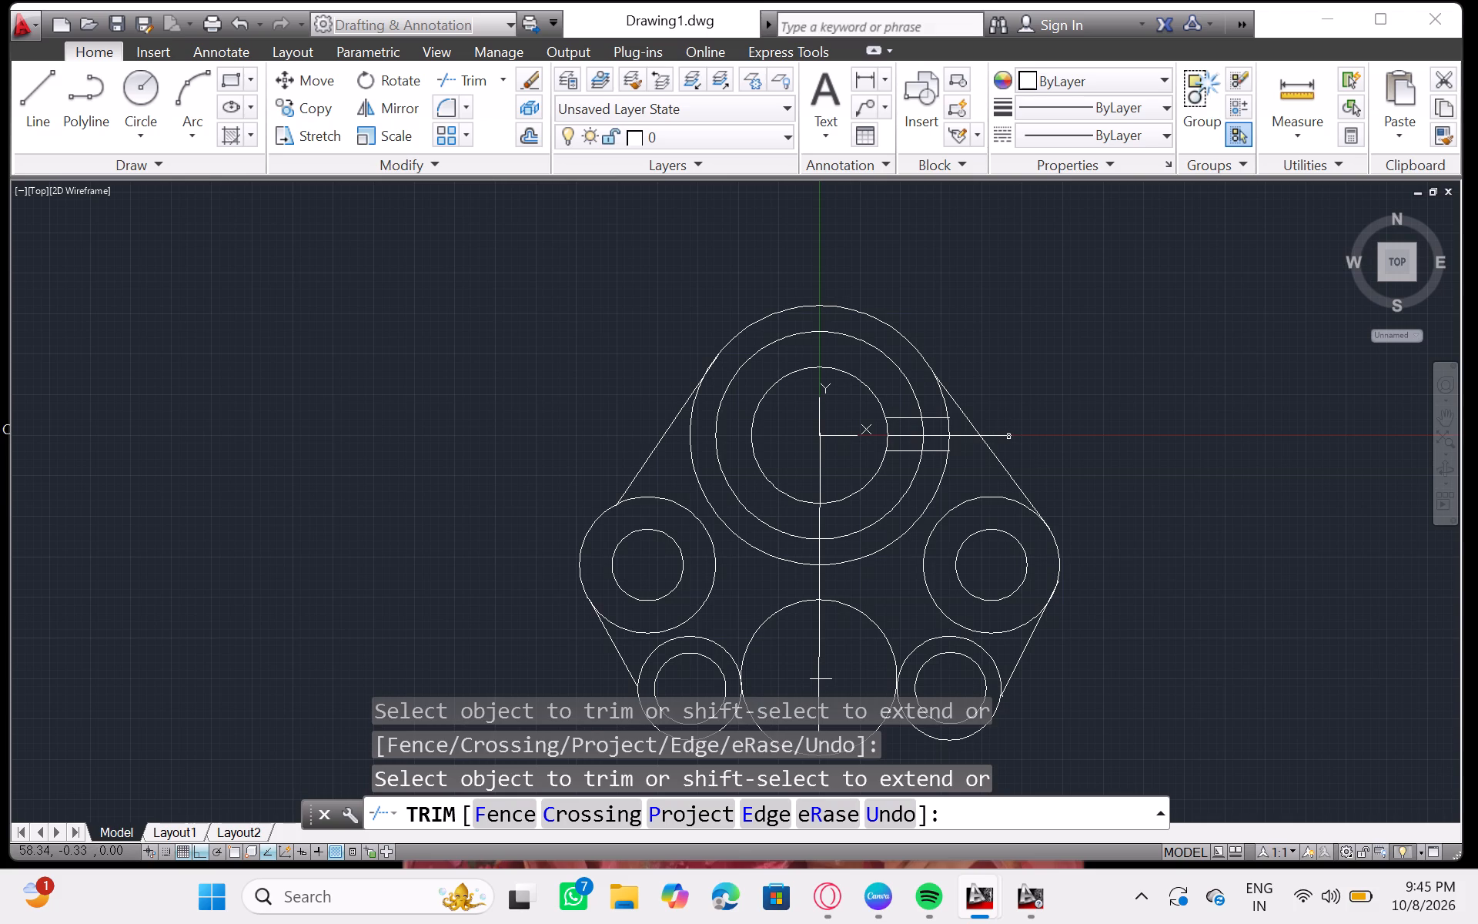
click(1004, 438)
click(1000, 432)
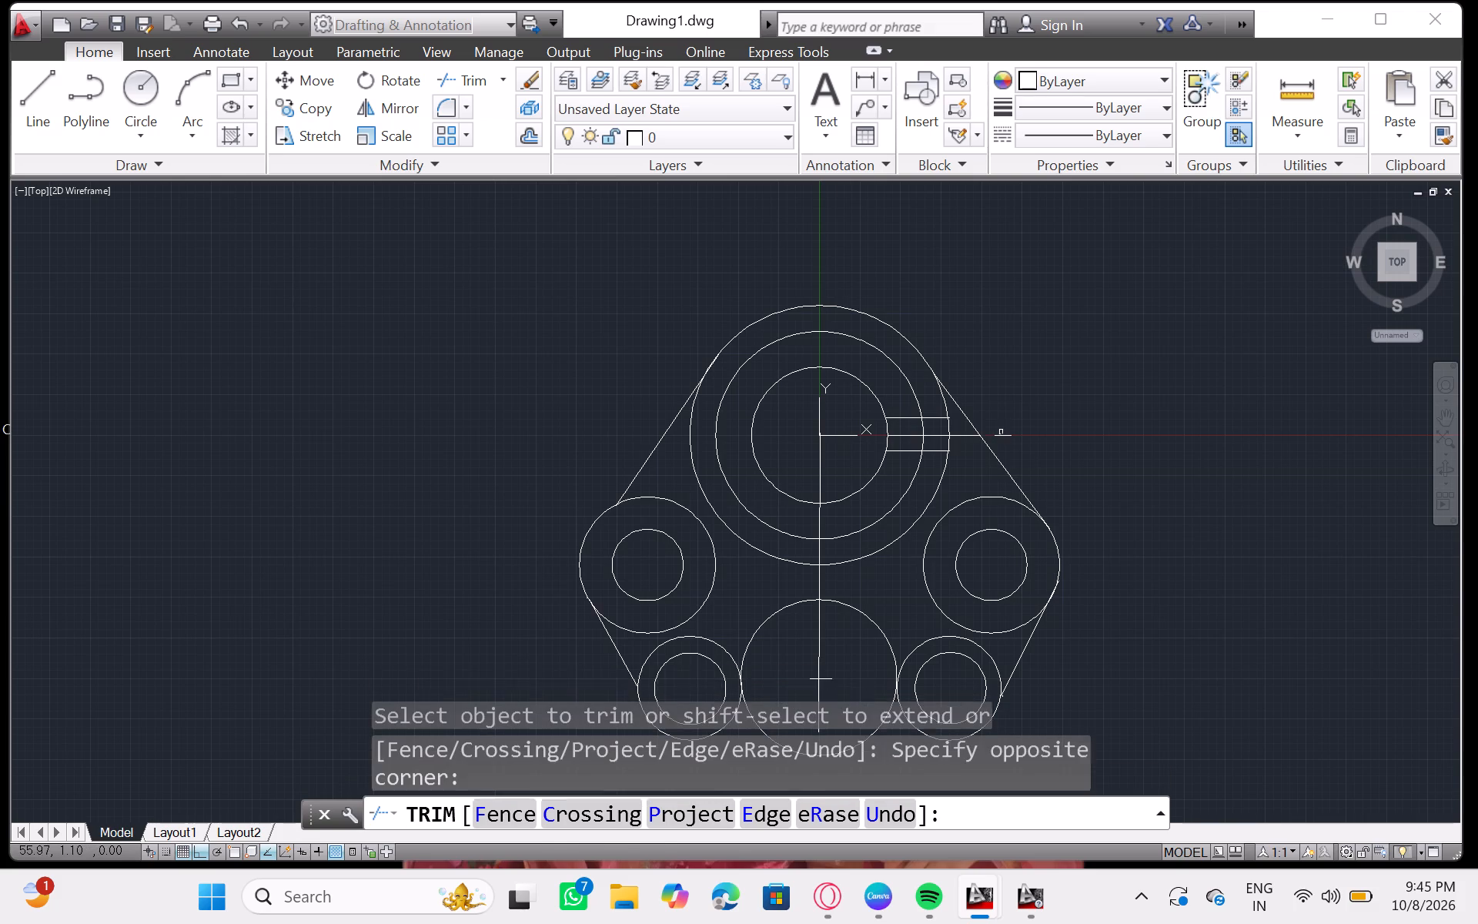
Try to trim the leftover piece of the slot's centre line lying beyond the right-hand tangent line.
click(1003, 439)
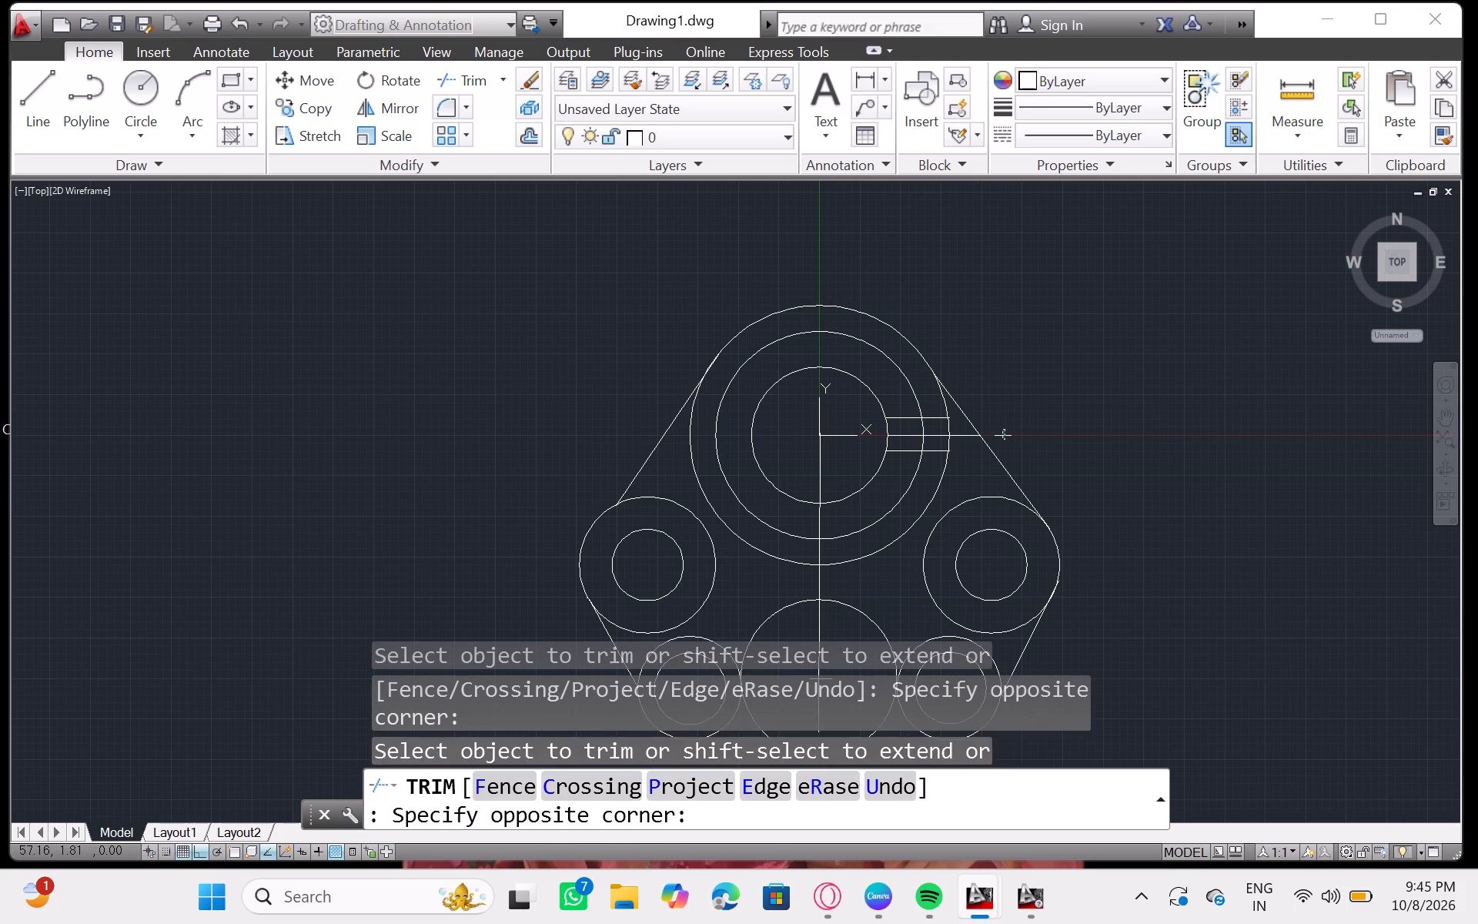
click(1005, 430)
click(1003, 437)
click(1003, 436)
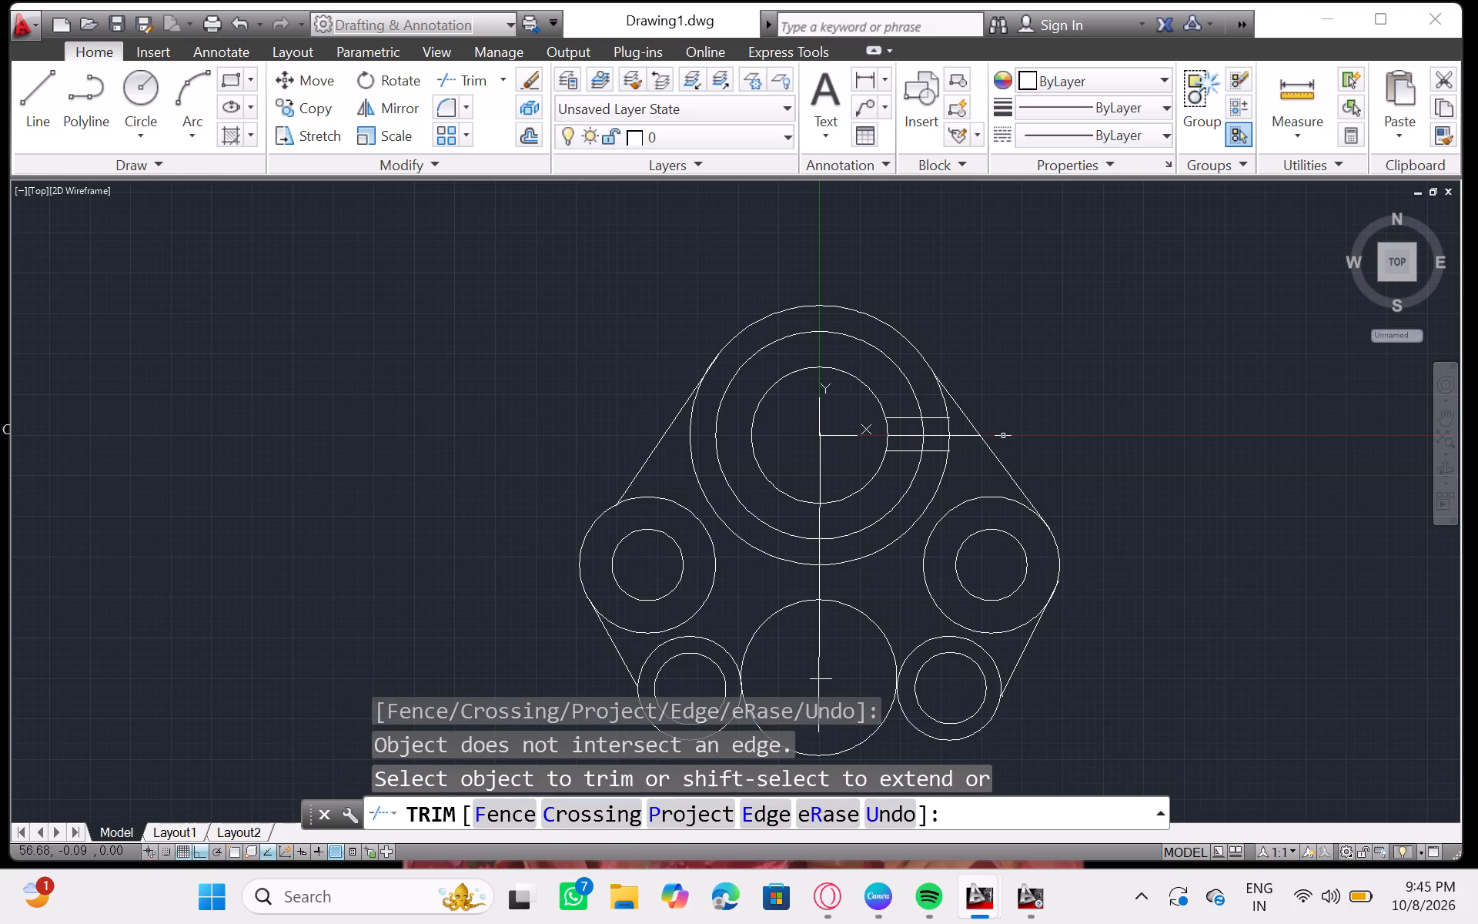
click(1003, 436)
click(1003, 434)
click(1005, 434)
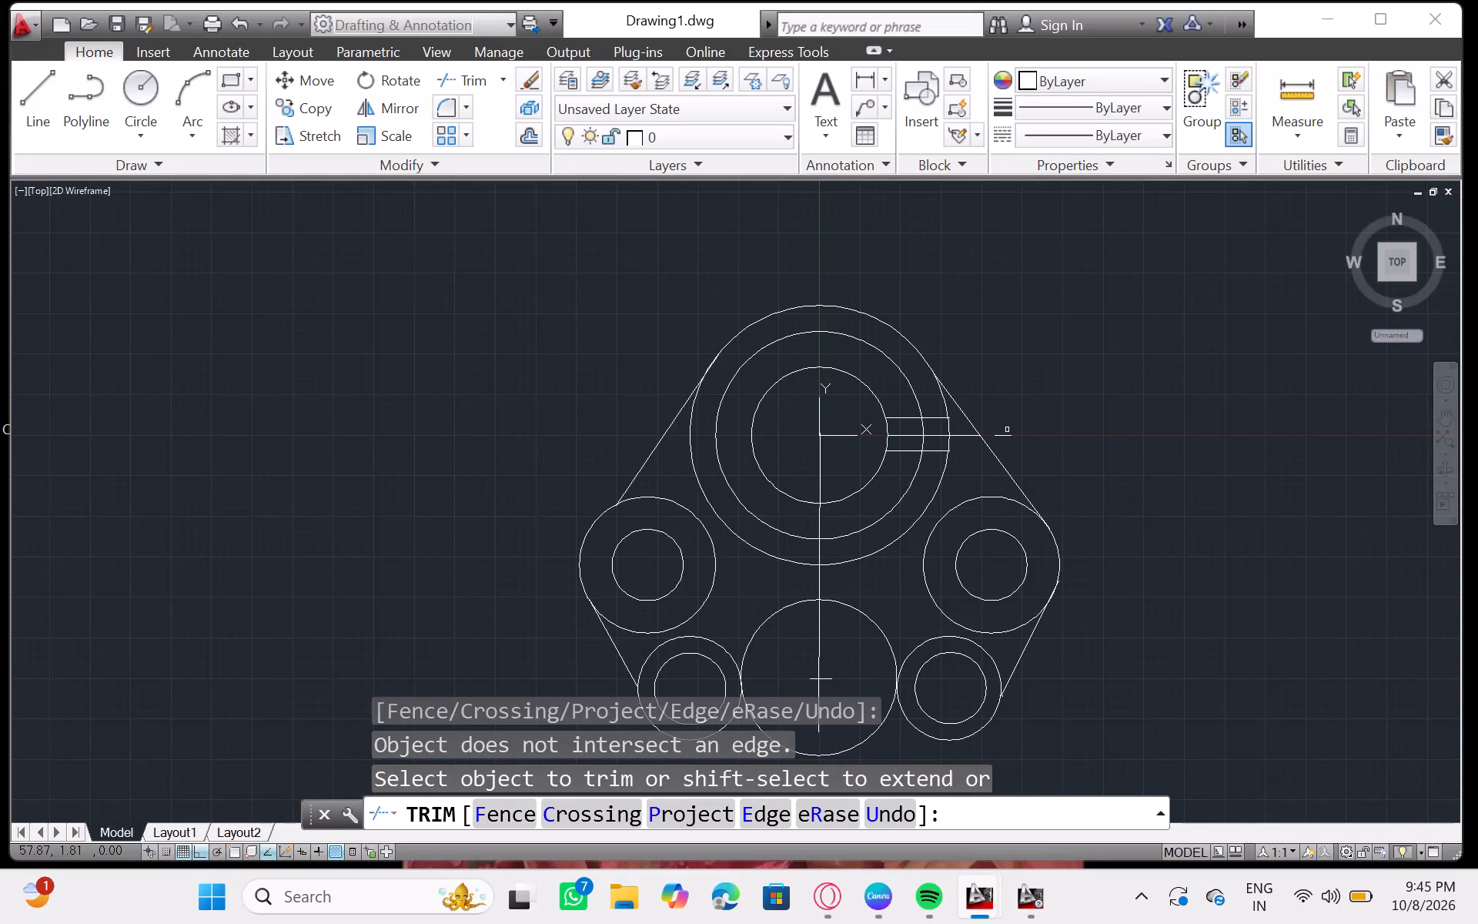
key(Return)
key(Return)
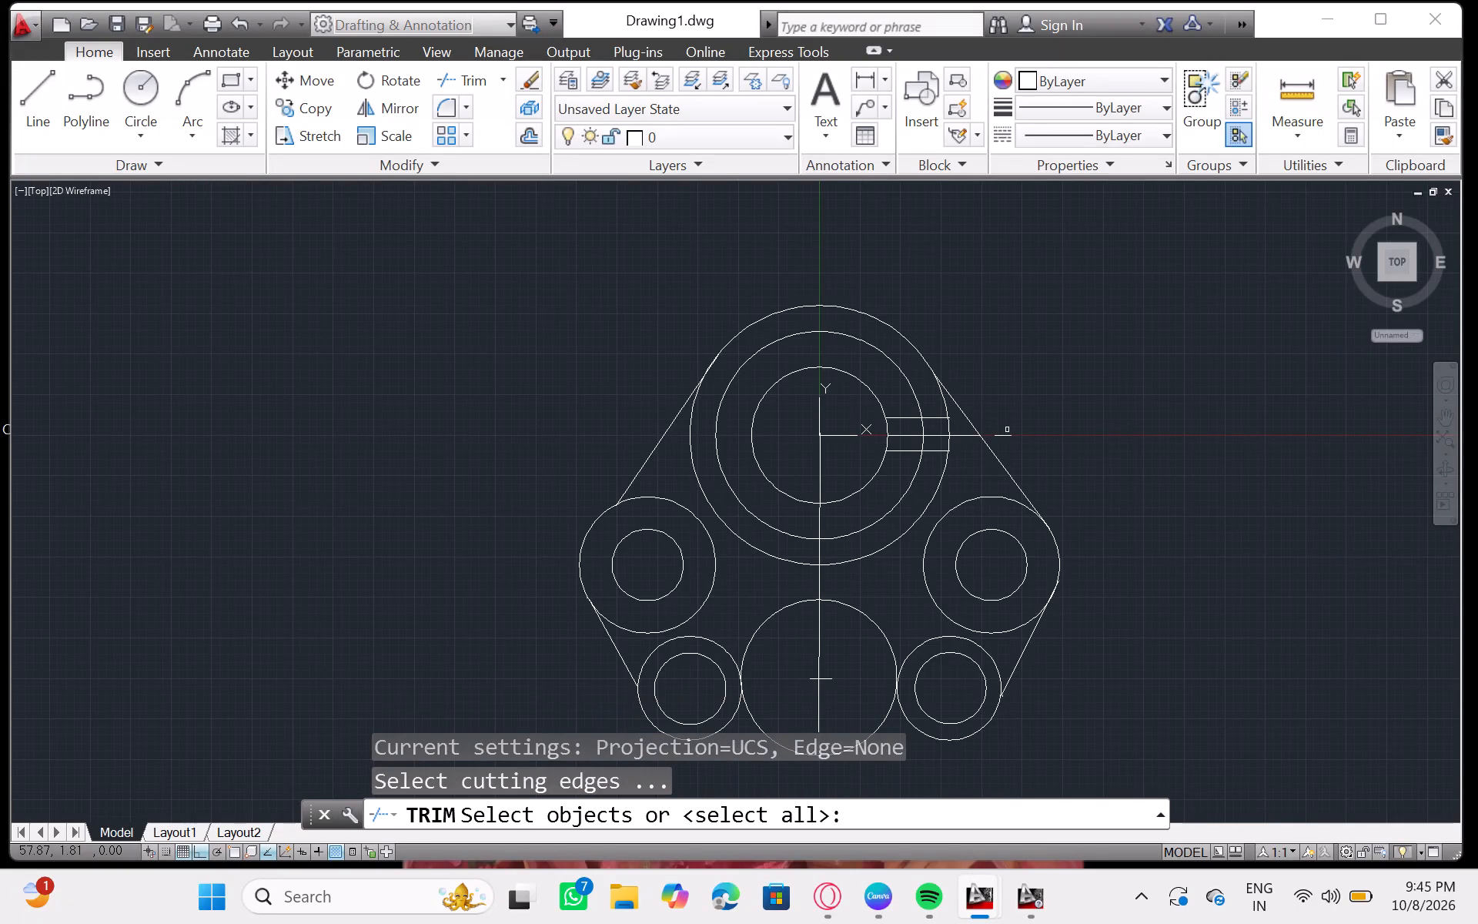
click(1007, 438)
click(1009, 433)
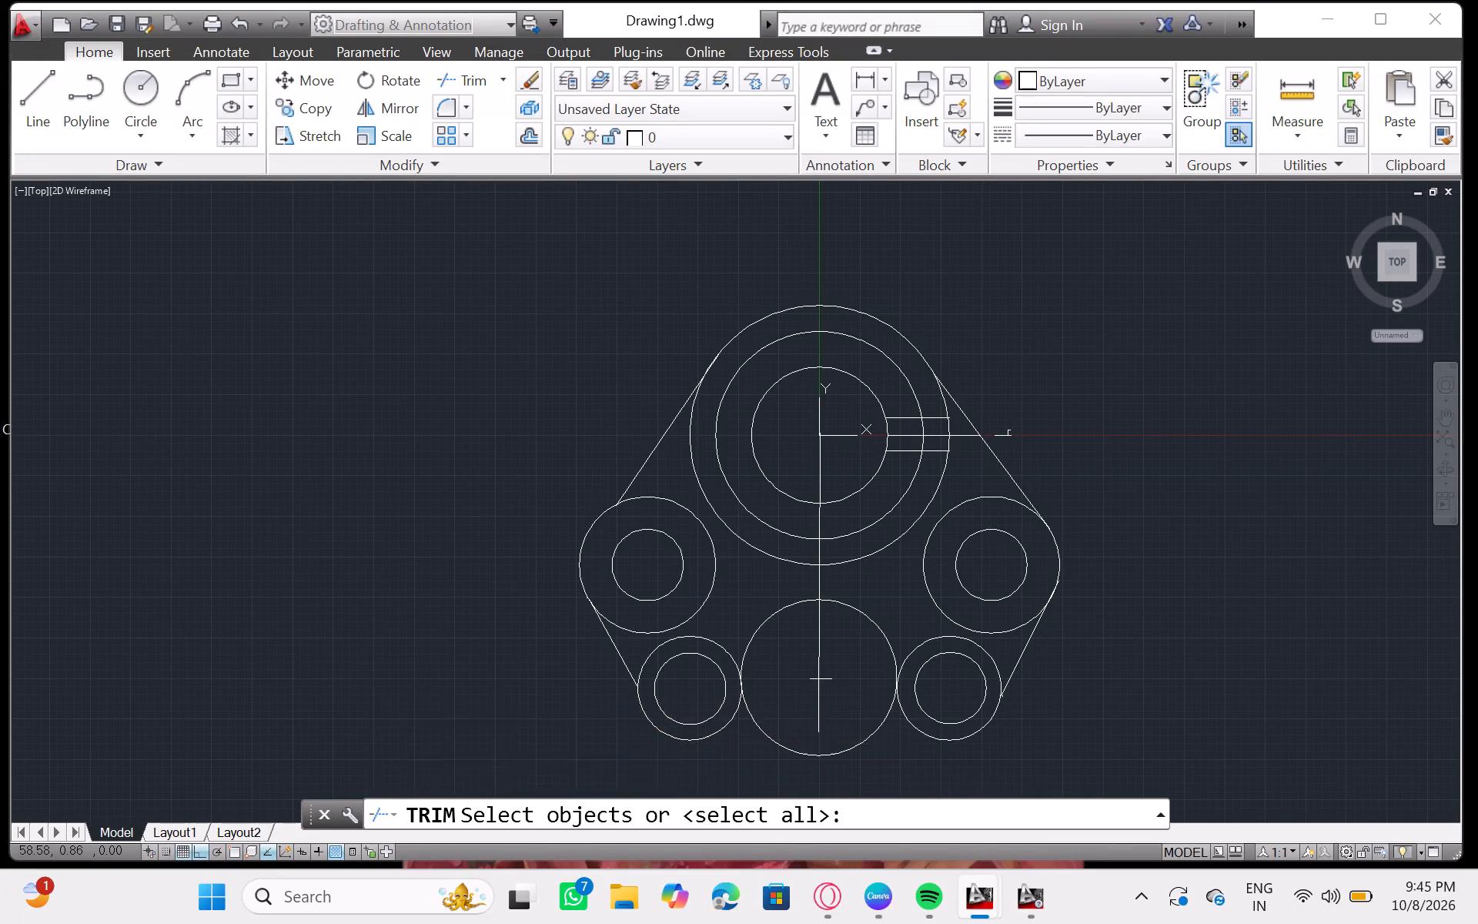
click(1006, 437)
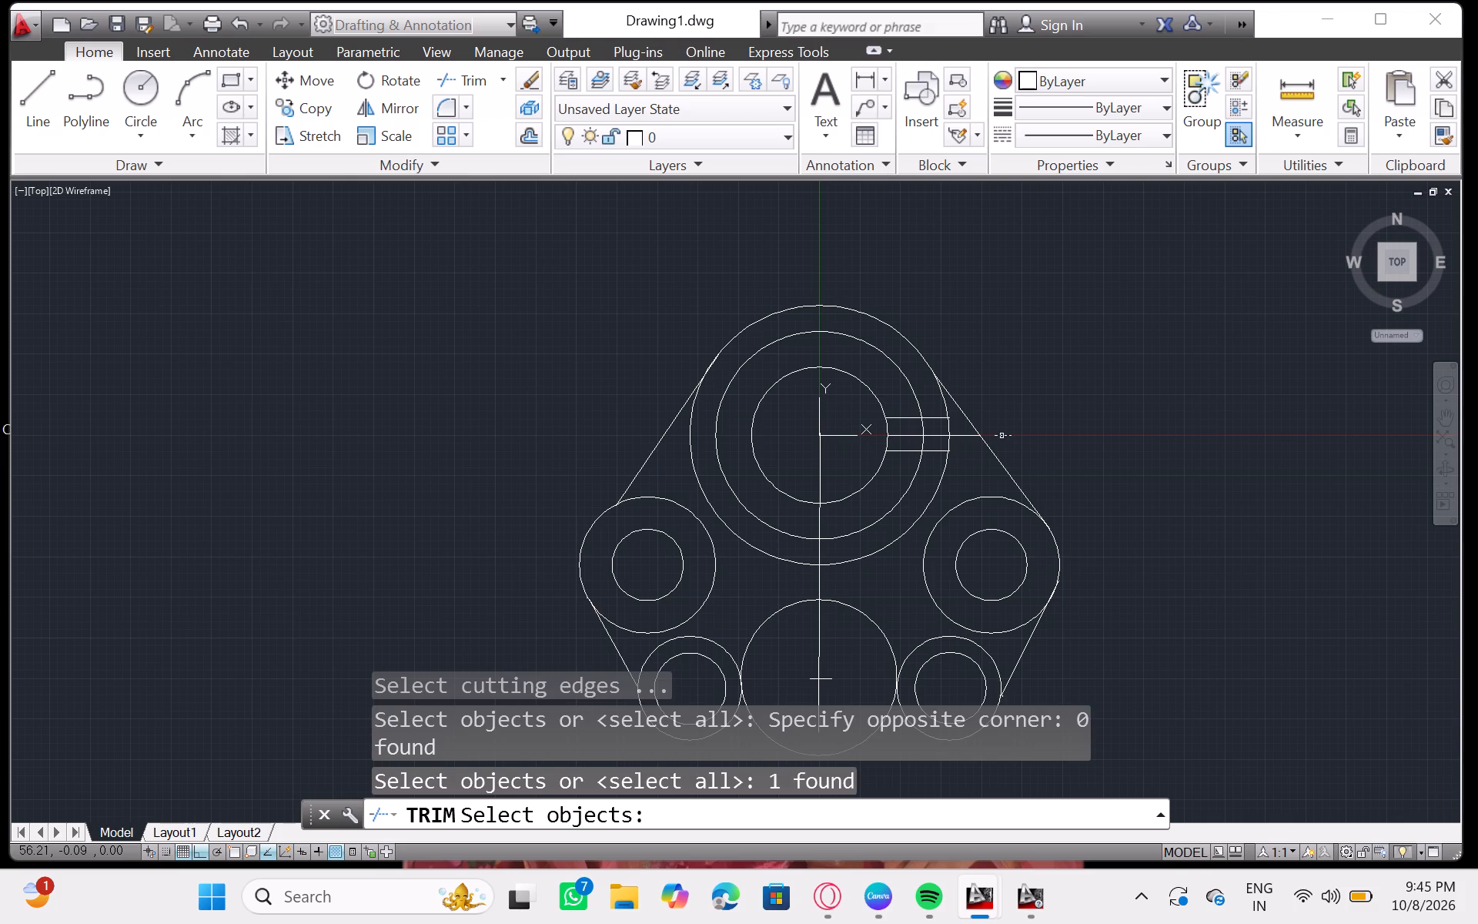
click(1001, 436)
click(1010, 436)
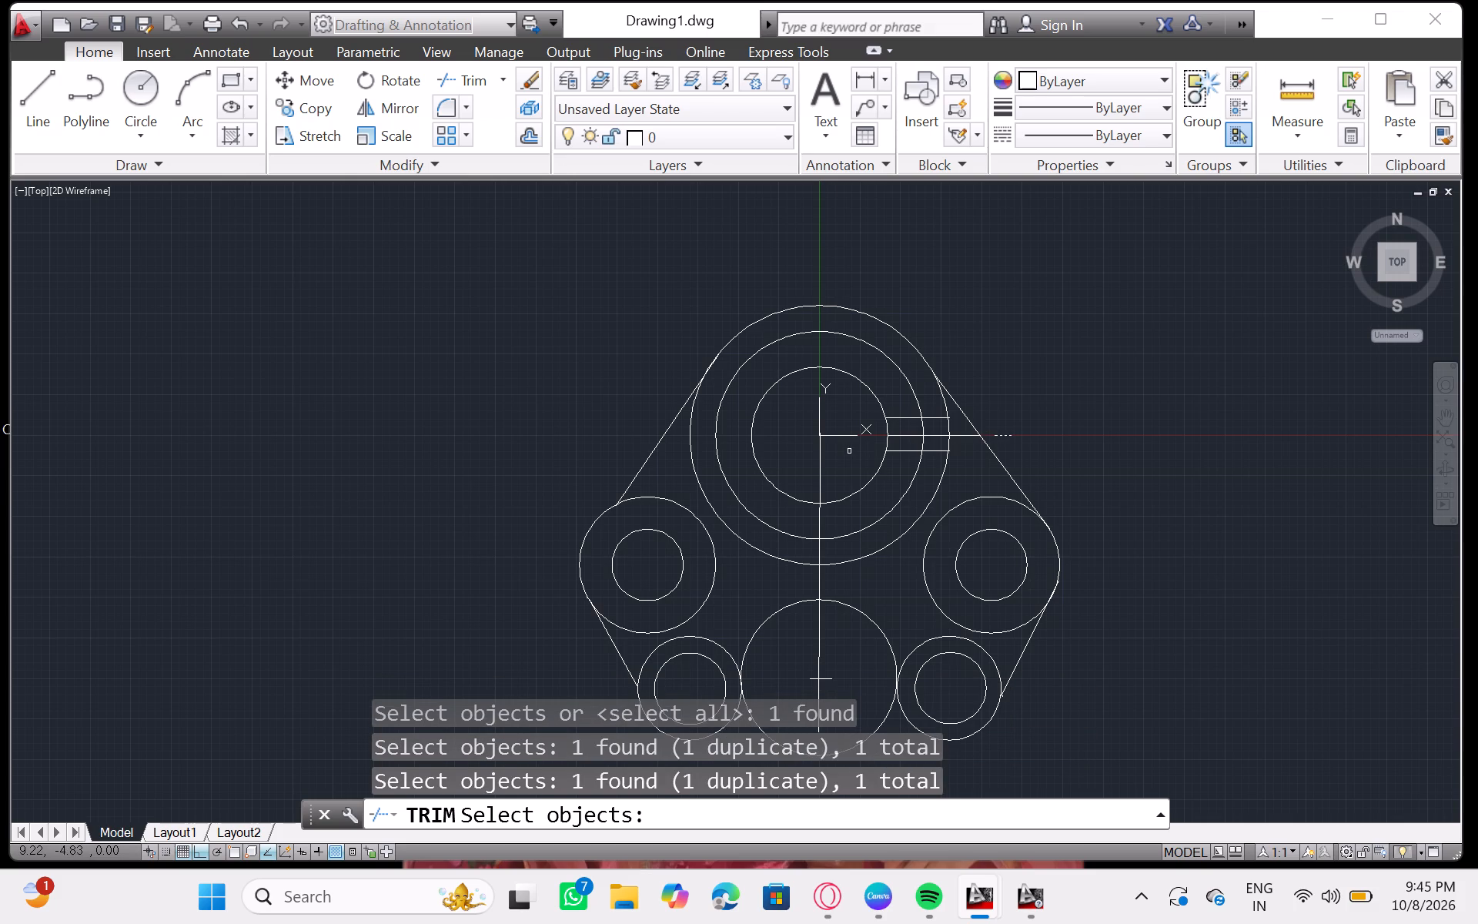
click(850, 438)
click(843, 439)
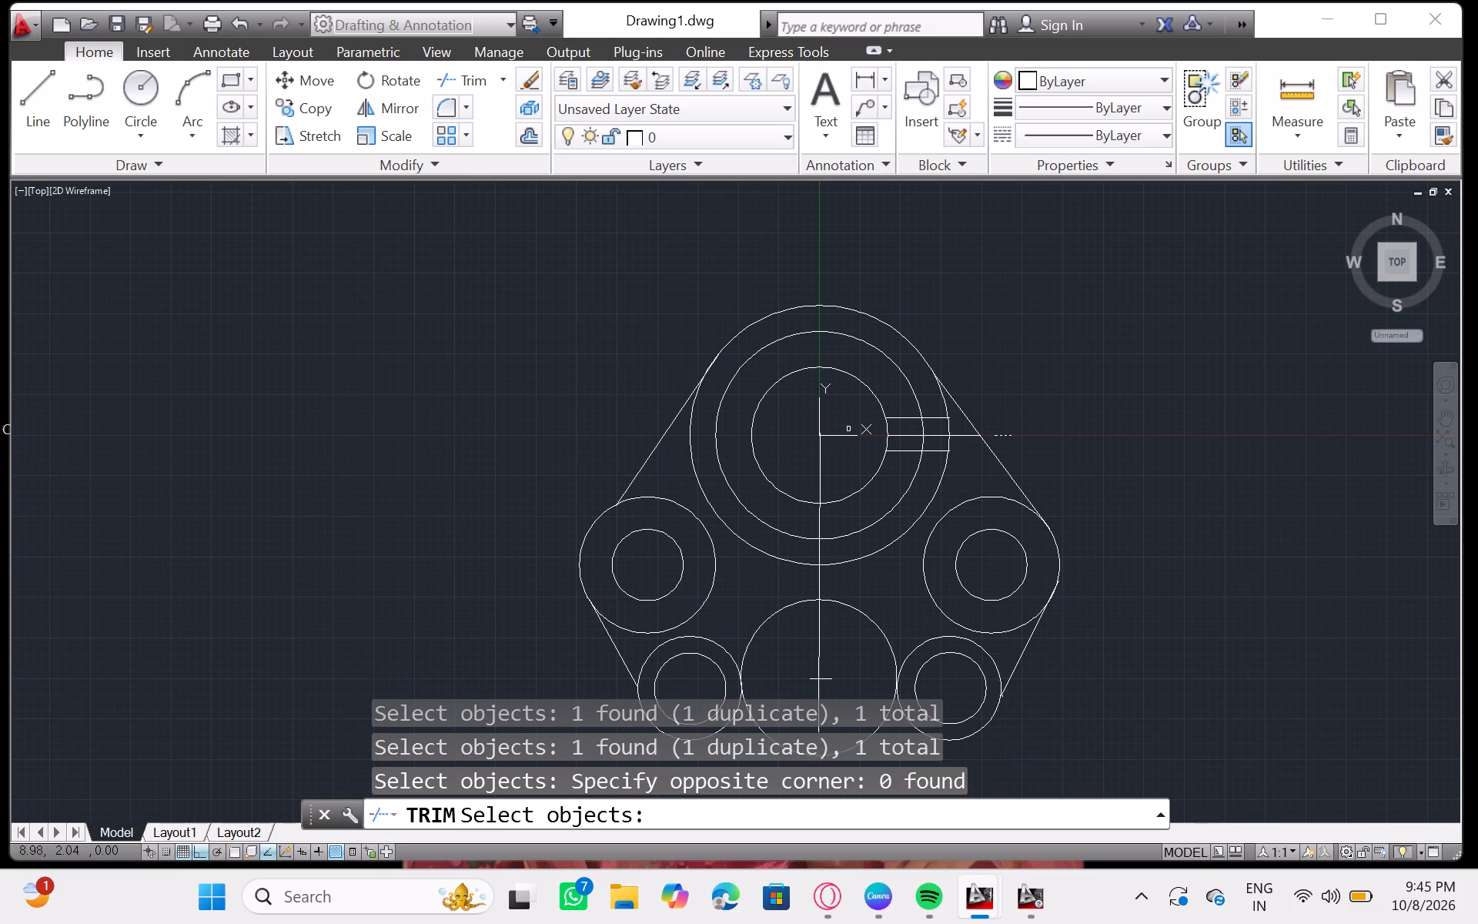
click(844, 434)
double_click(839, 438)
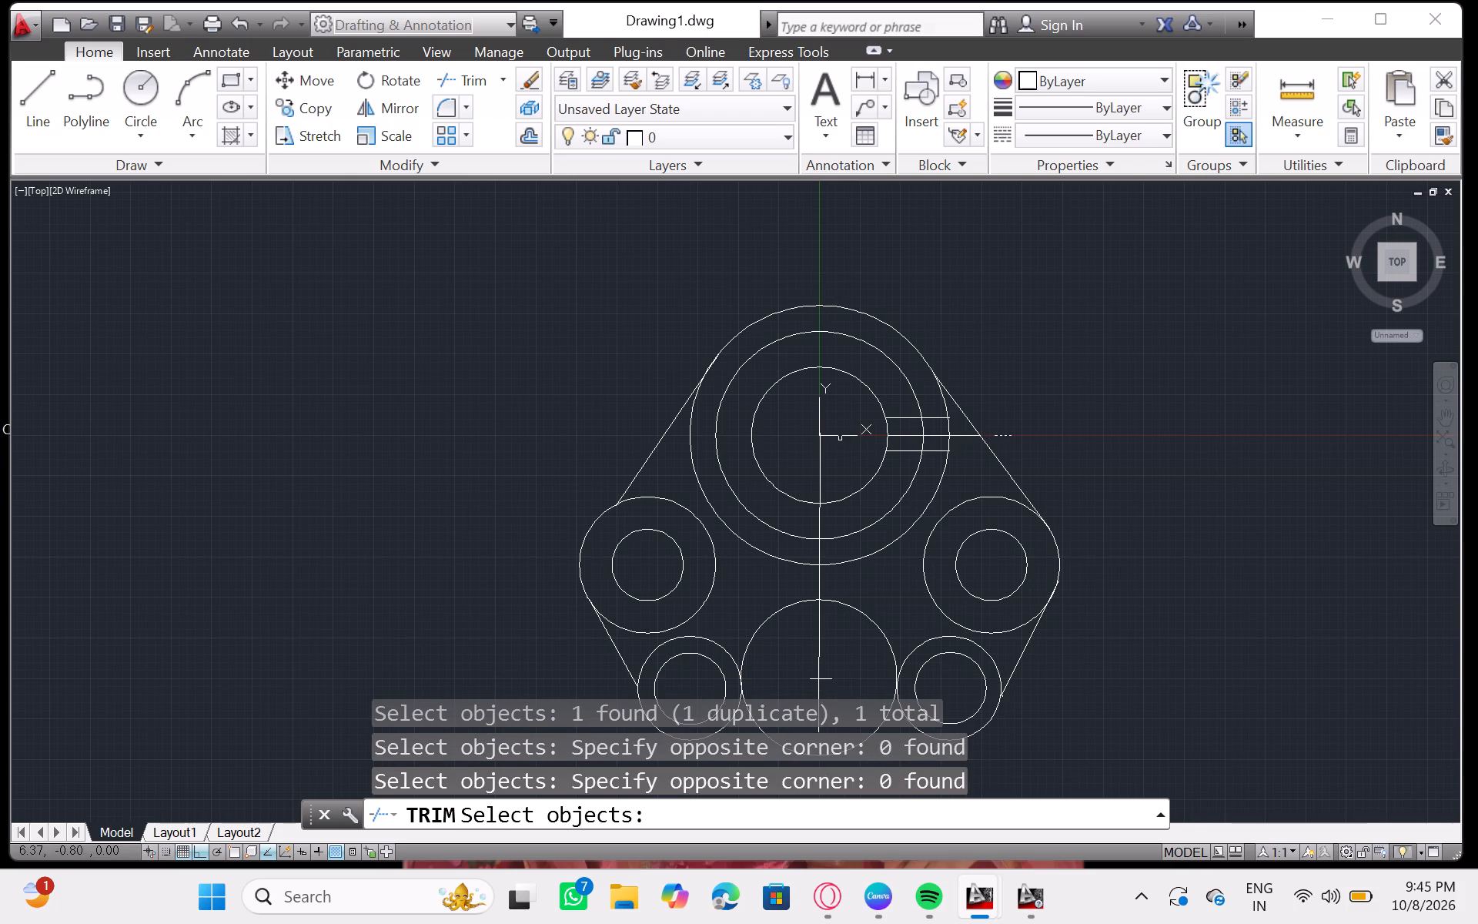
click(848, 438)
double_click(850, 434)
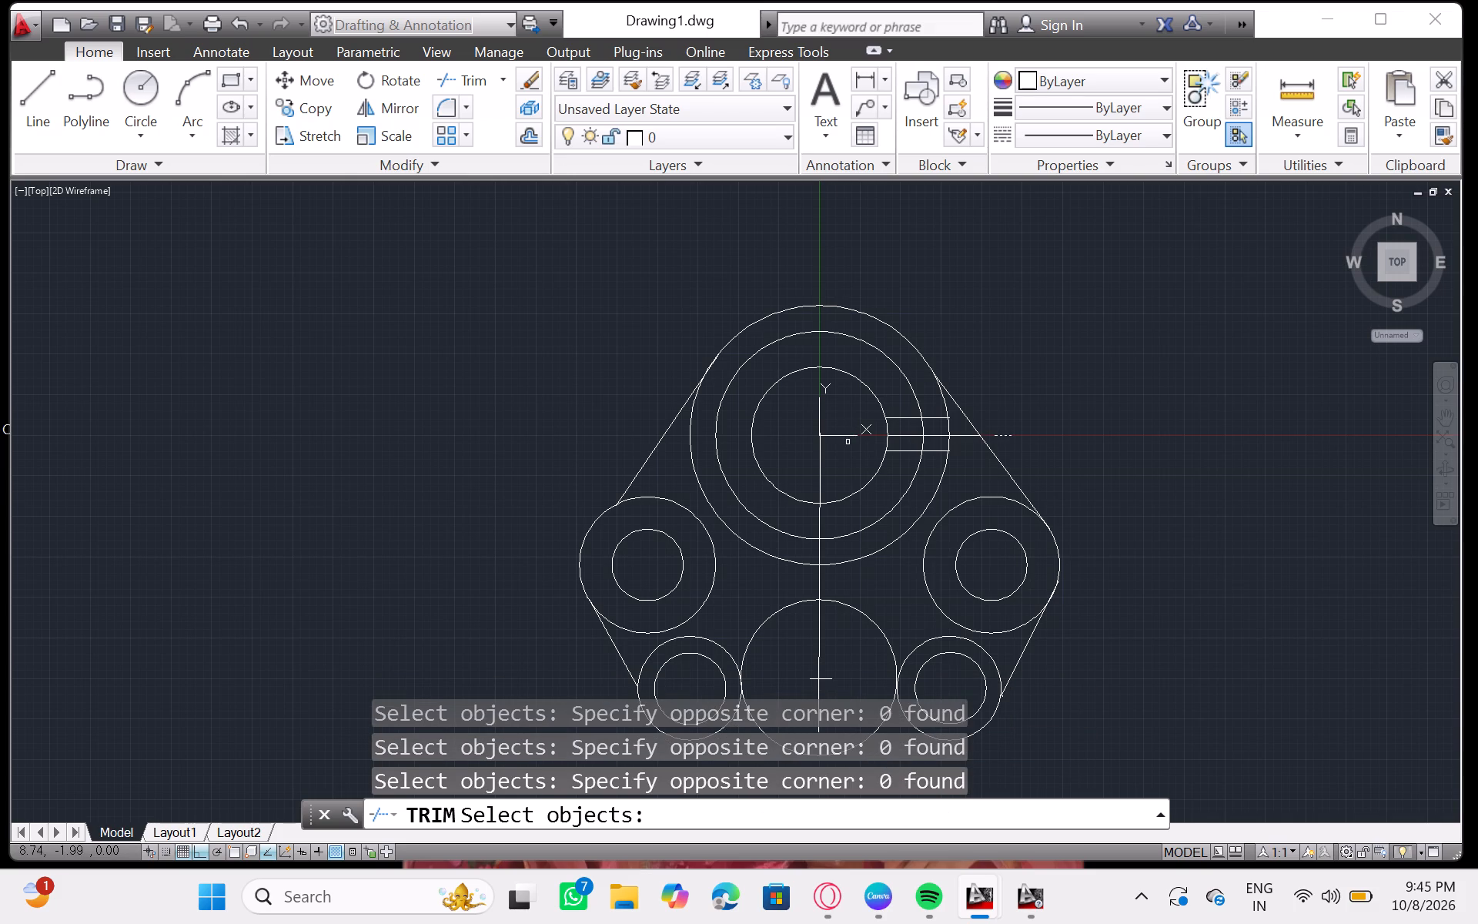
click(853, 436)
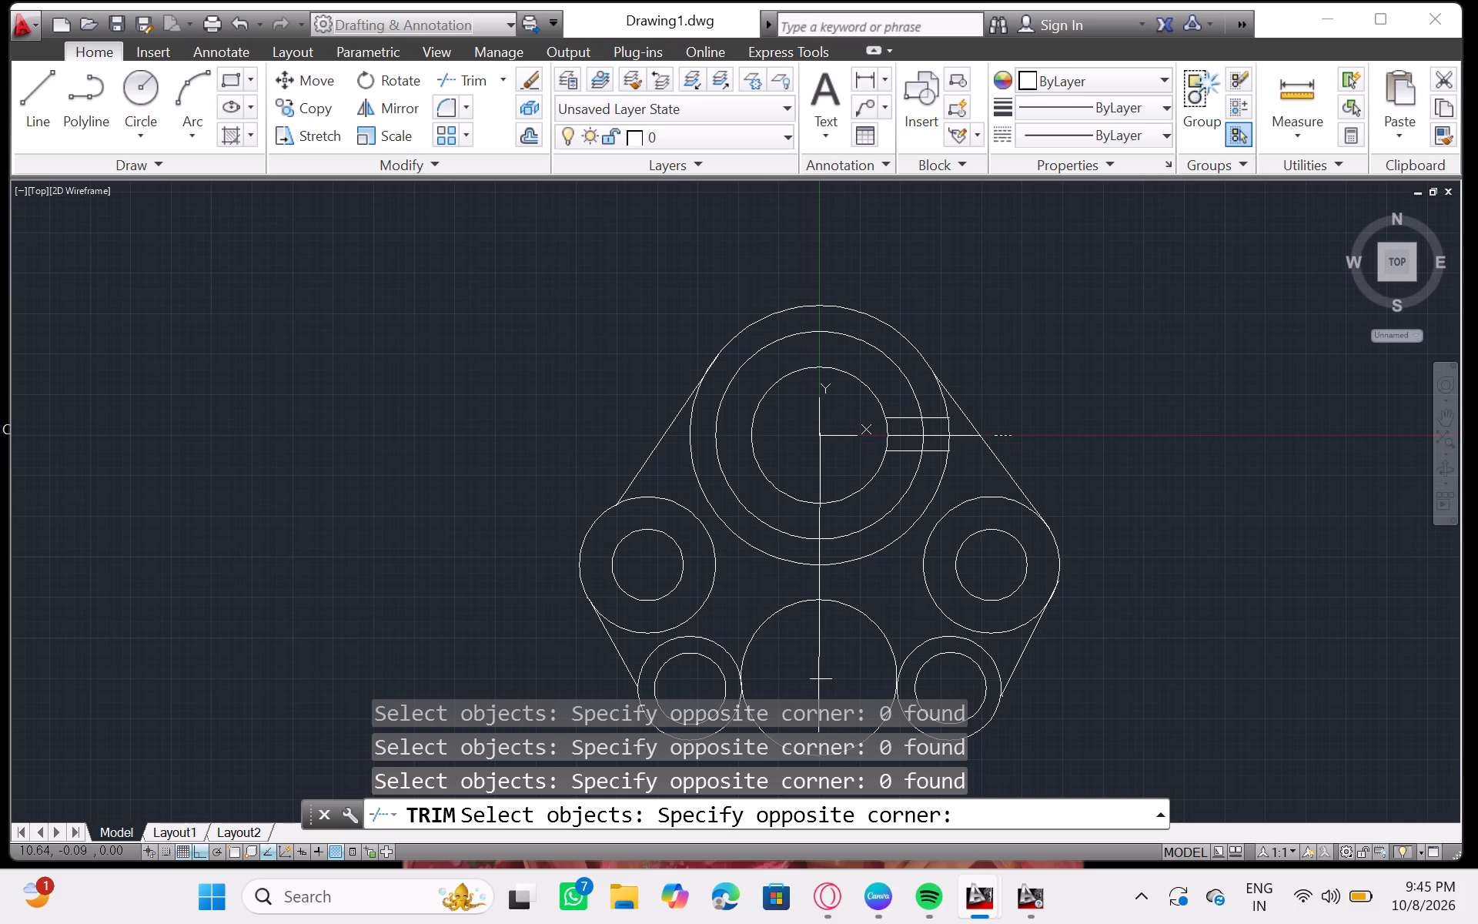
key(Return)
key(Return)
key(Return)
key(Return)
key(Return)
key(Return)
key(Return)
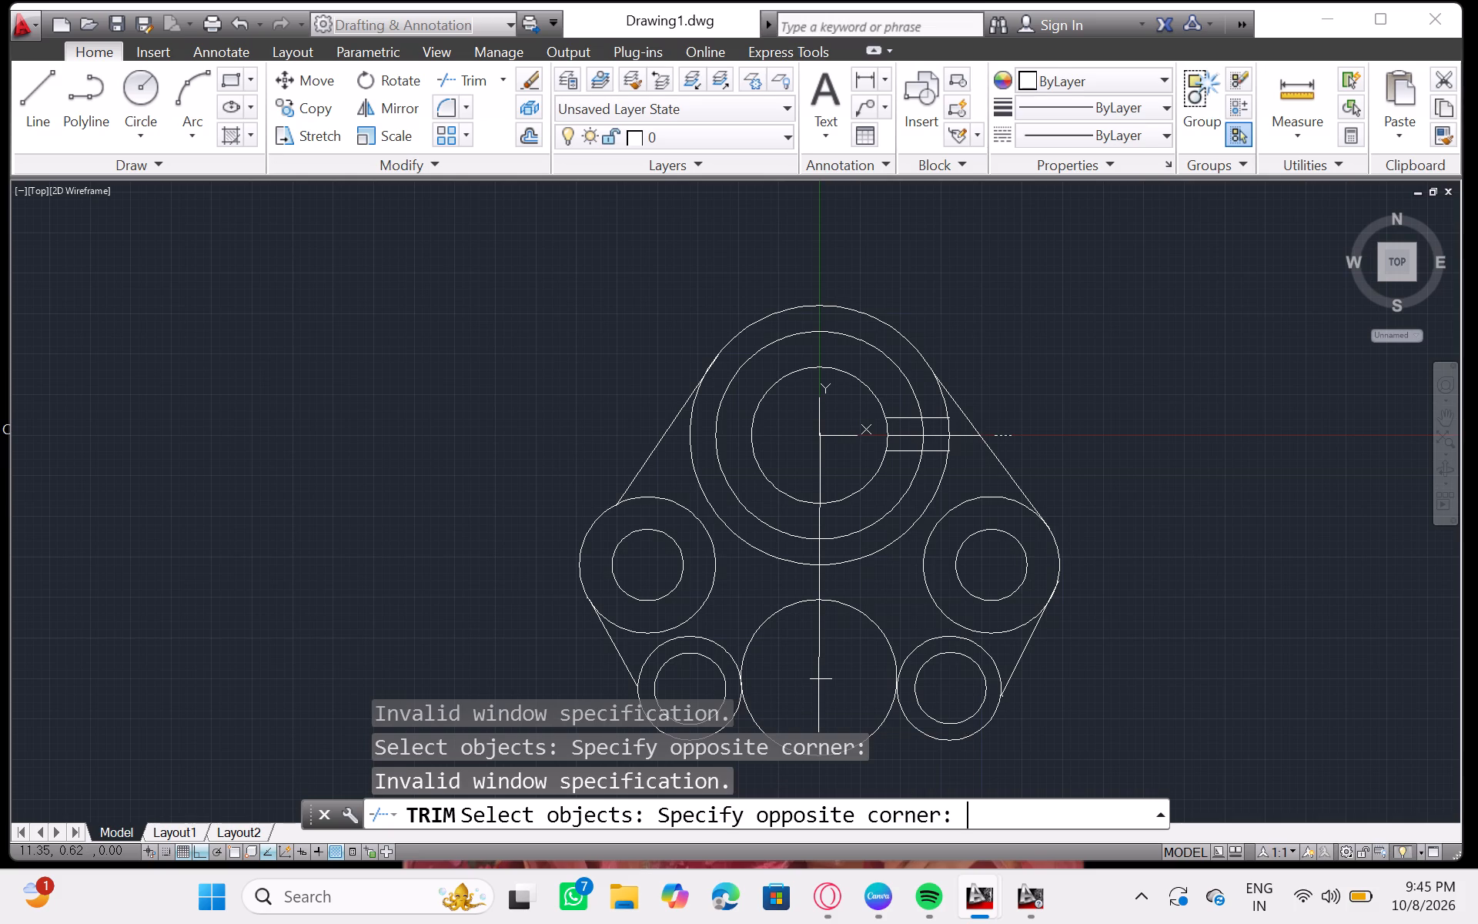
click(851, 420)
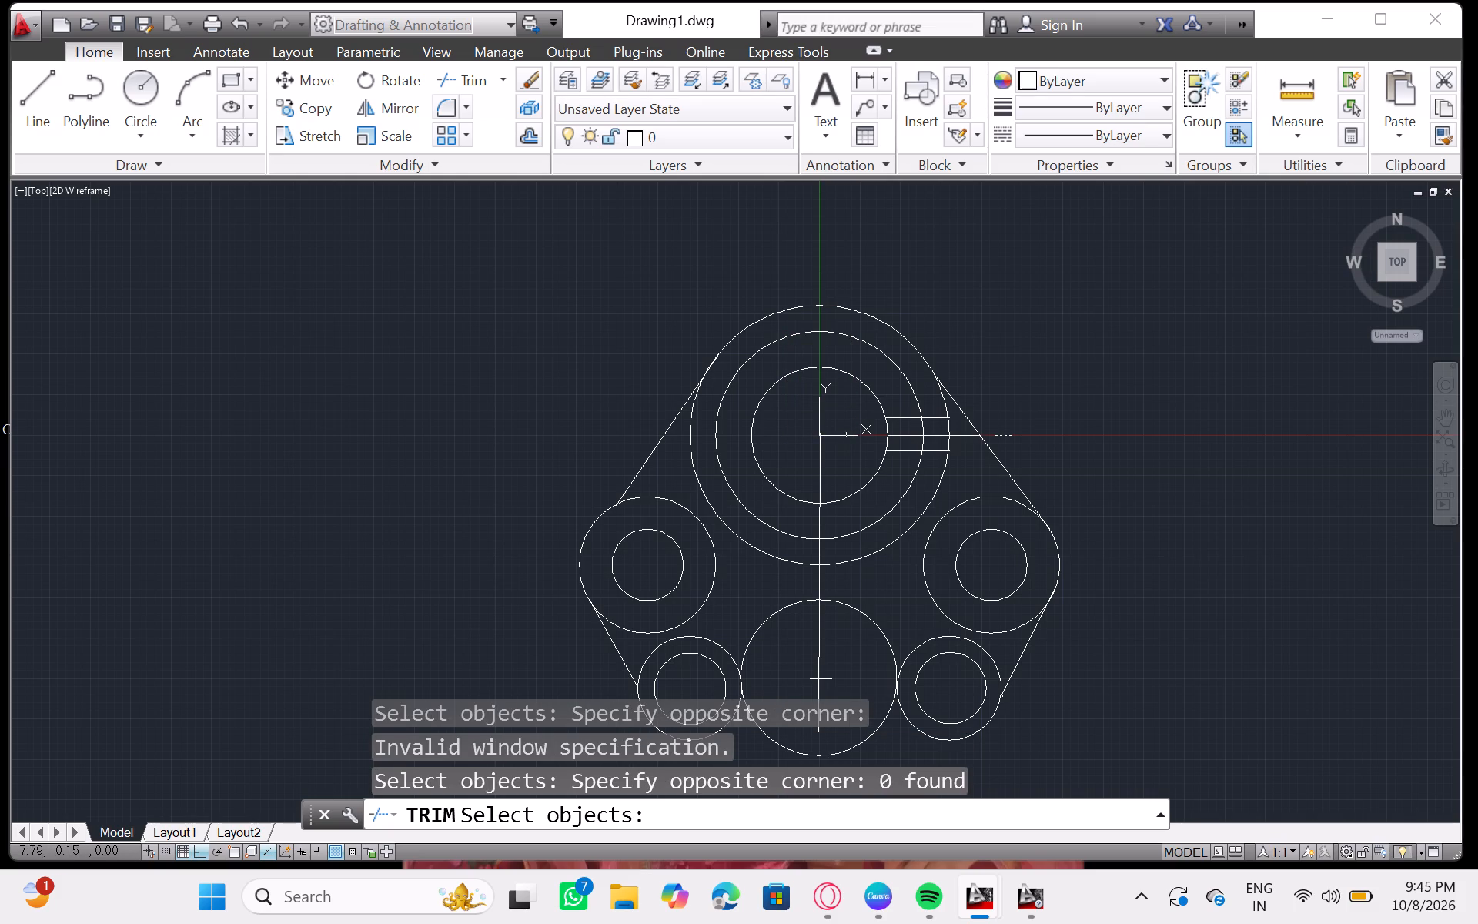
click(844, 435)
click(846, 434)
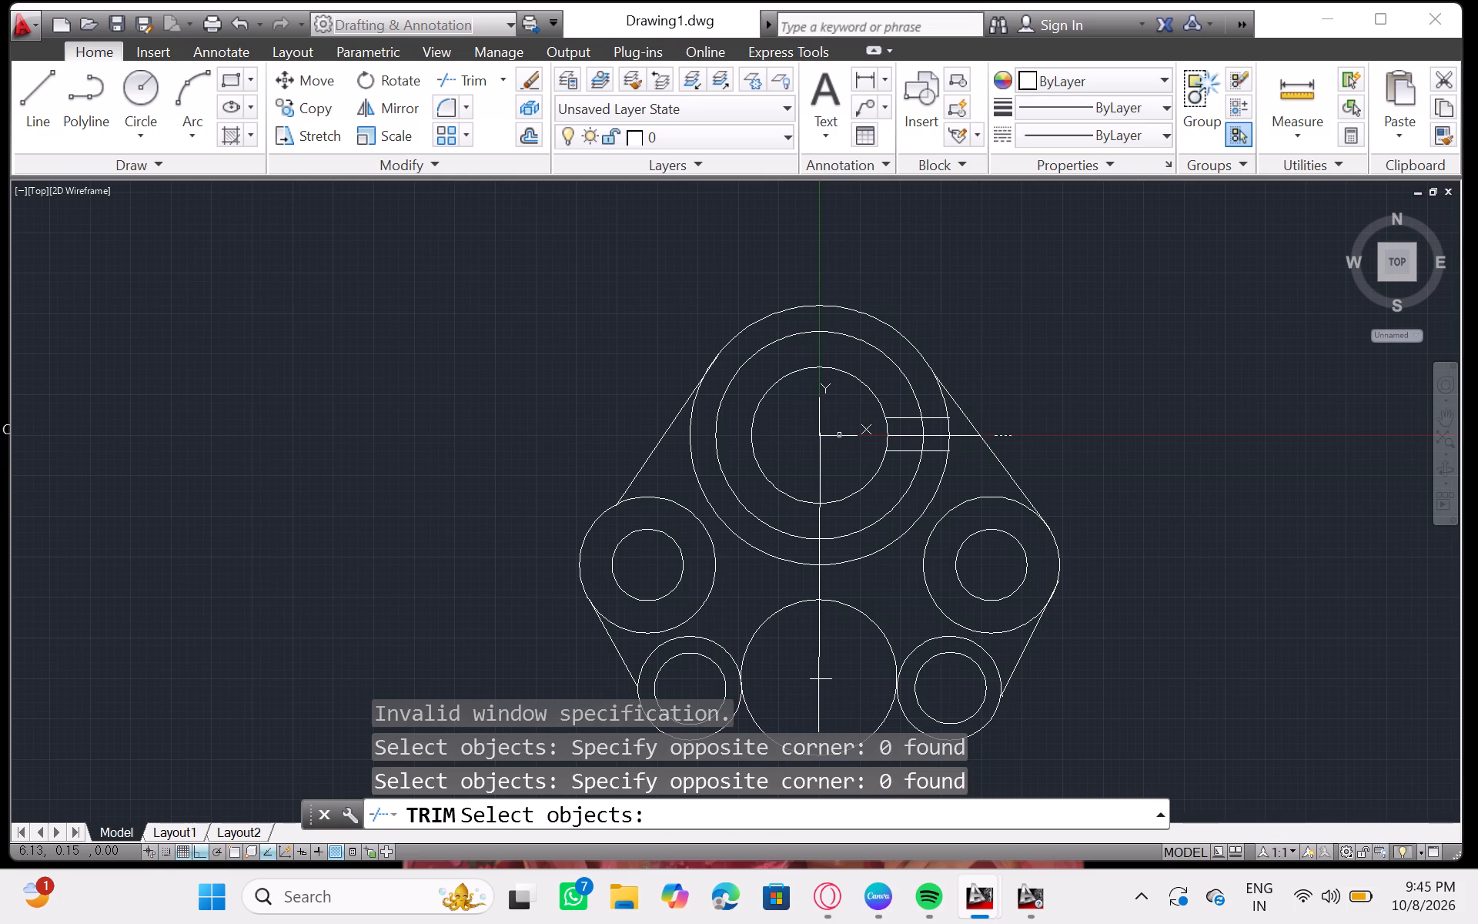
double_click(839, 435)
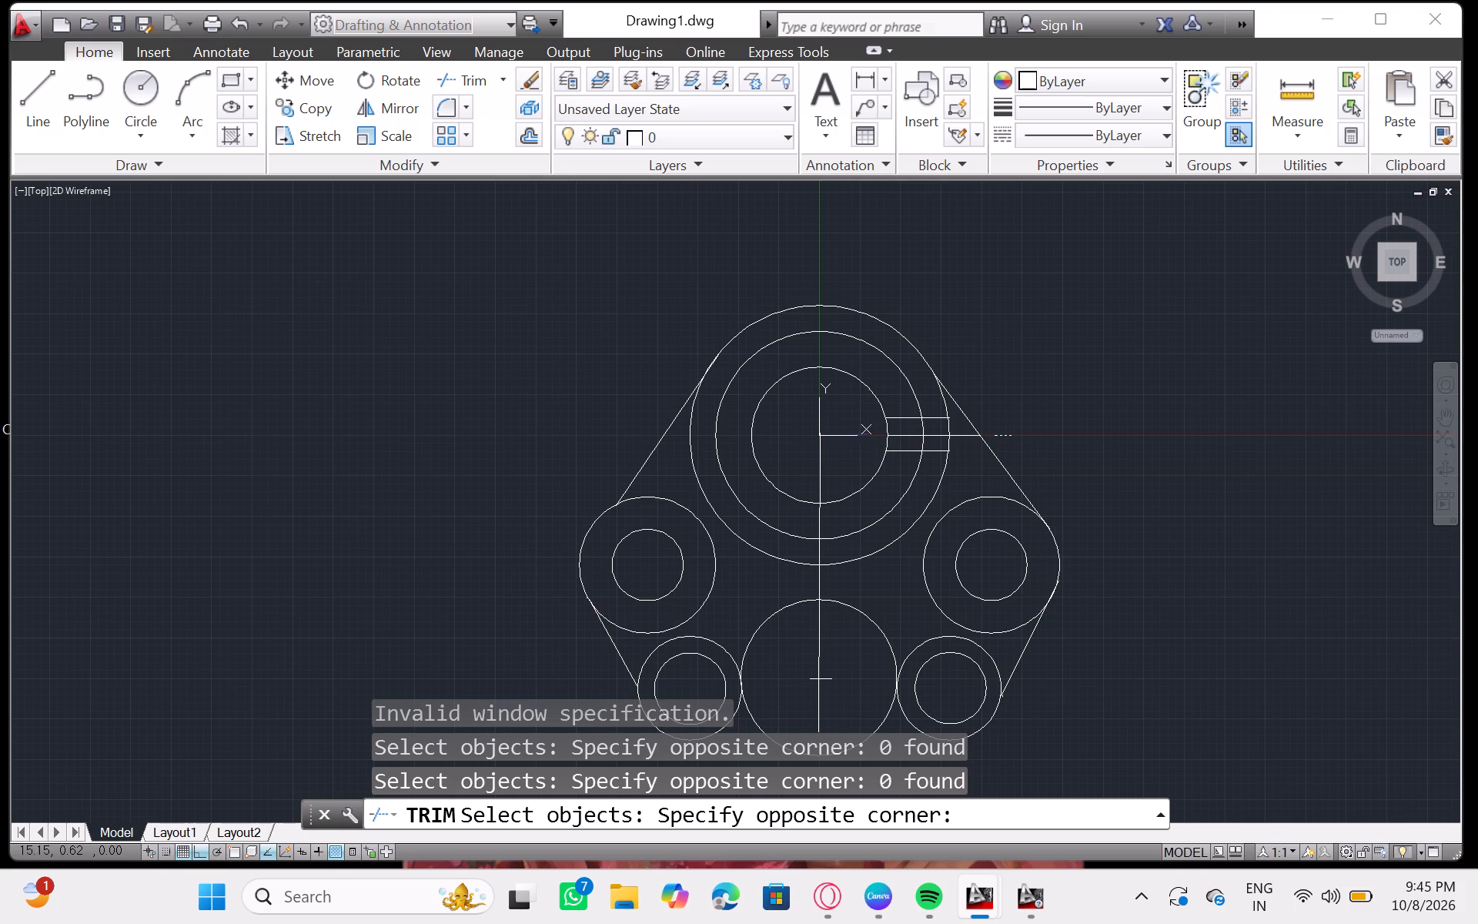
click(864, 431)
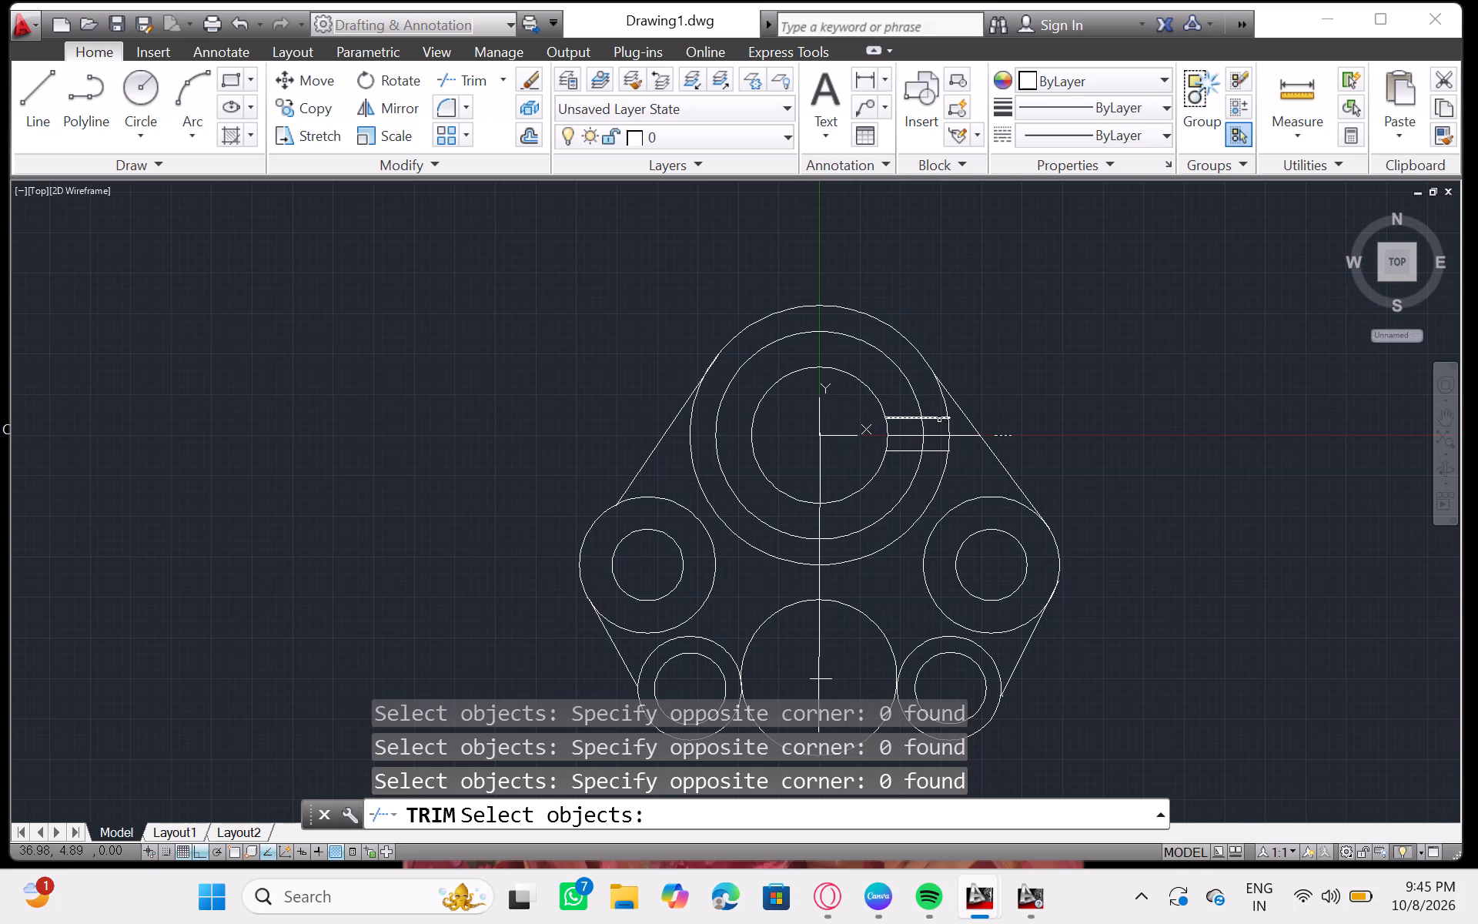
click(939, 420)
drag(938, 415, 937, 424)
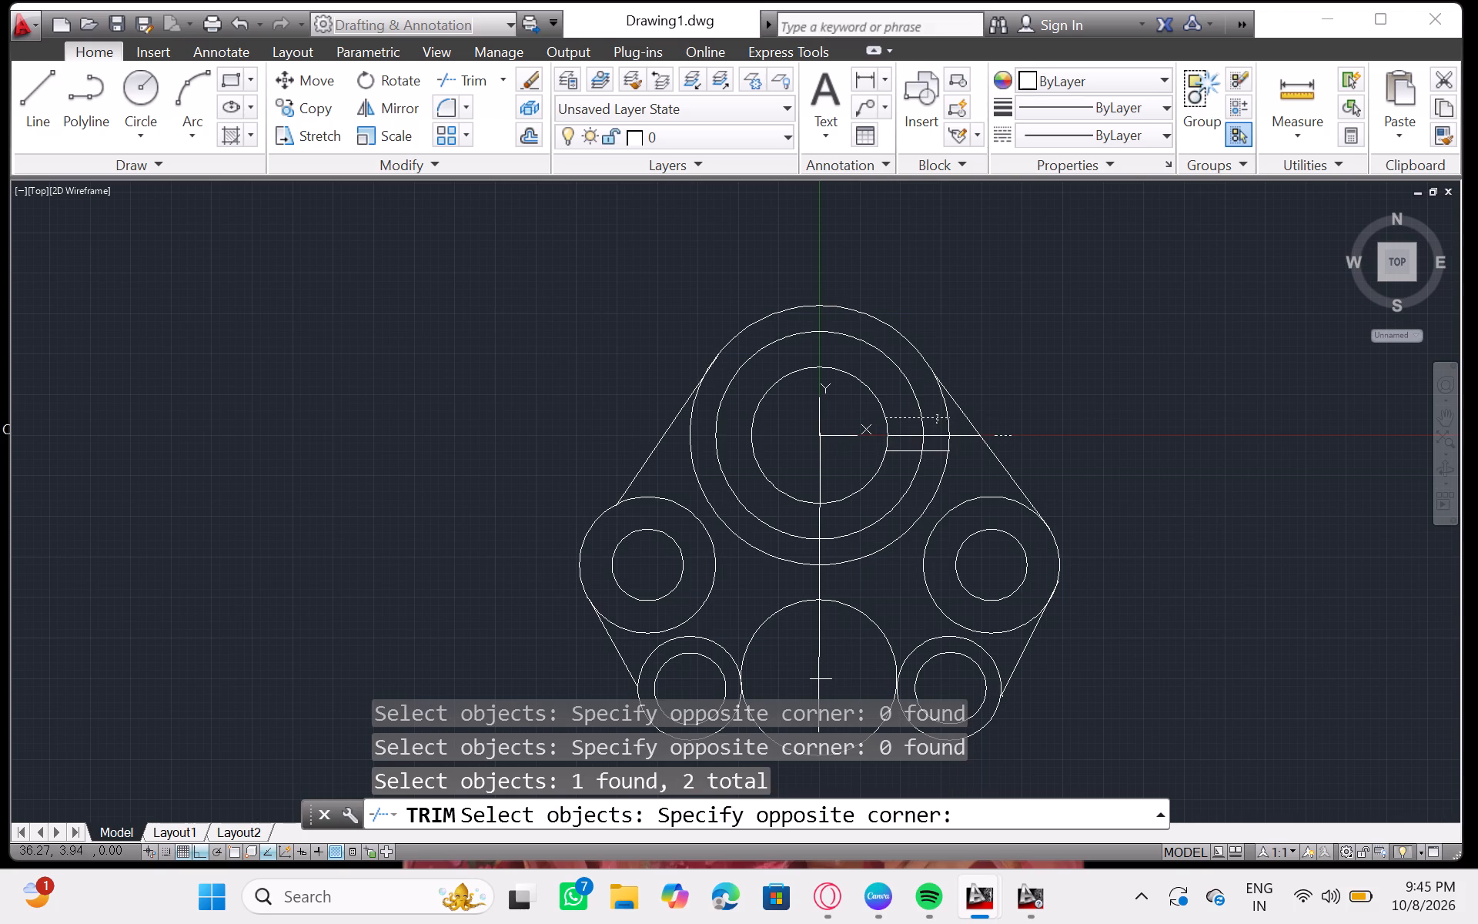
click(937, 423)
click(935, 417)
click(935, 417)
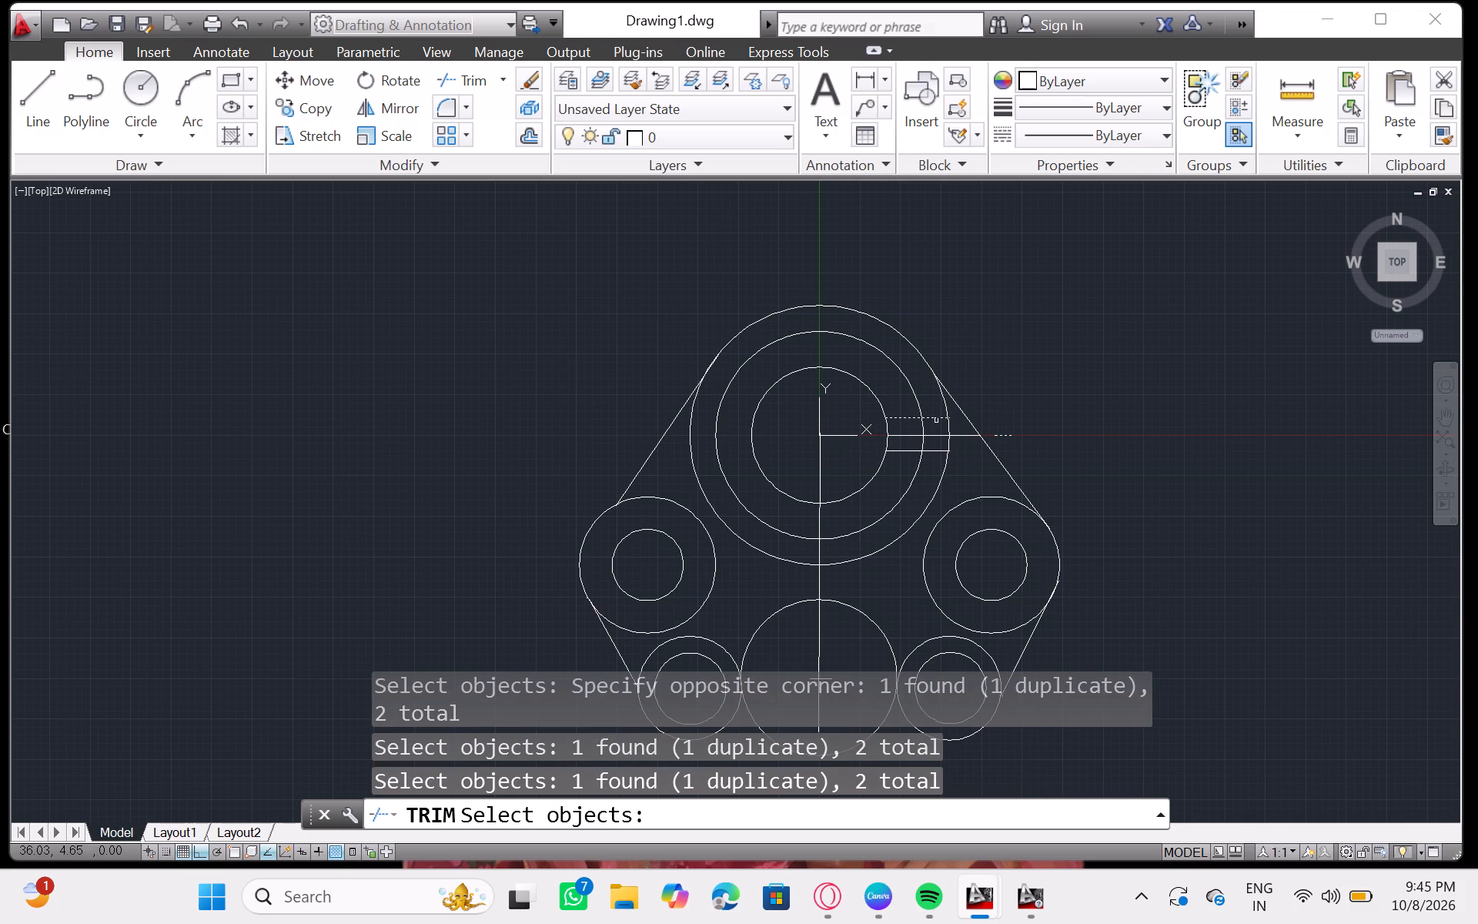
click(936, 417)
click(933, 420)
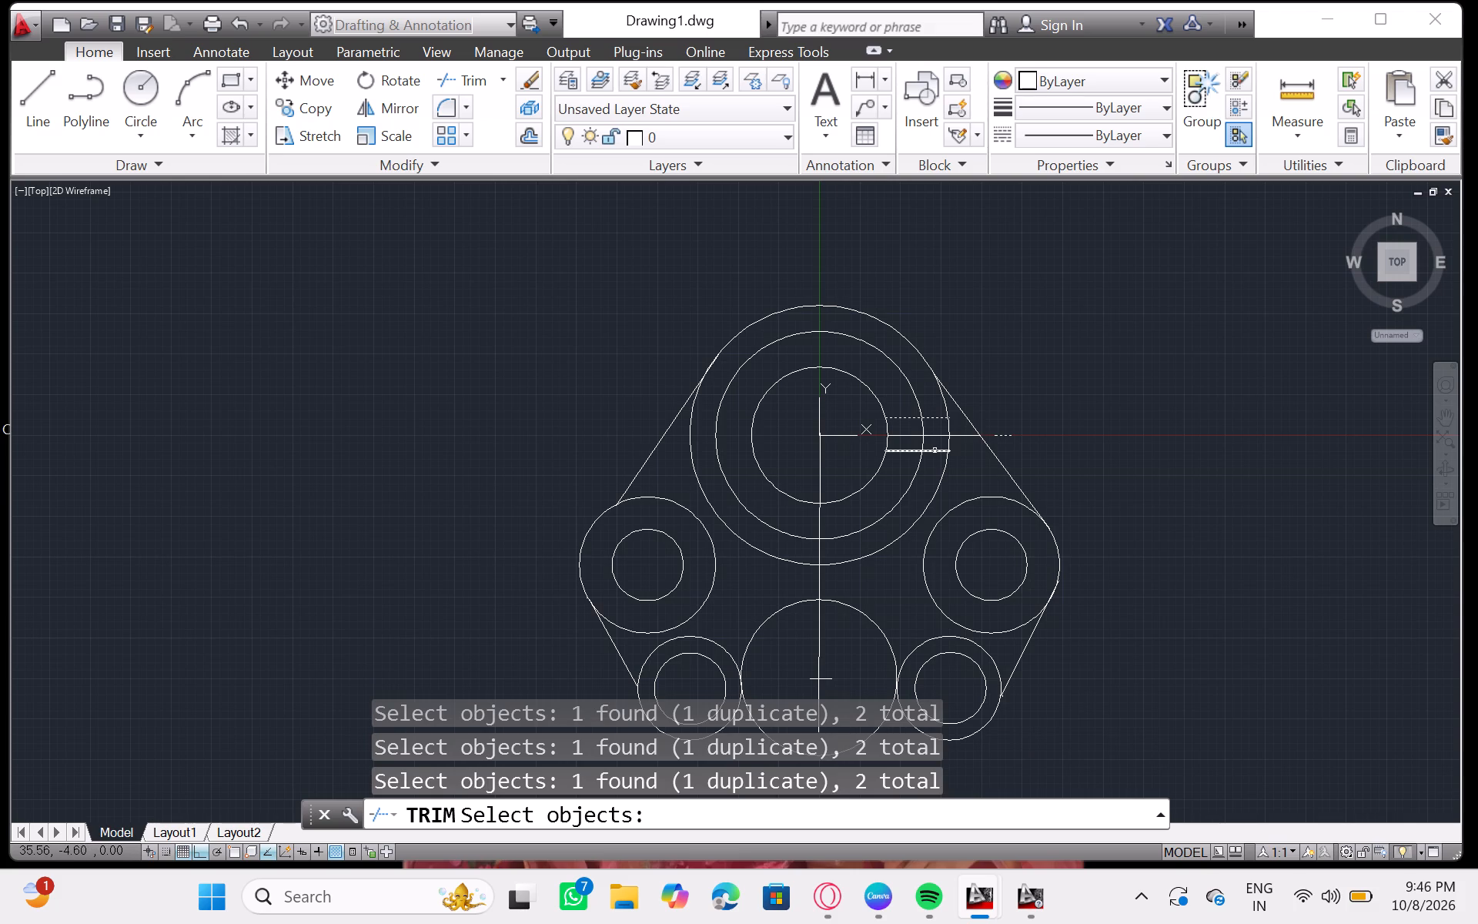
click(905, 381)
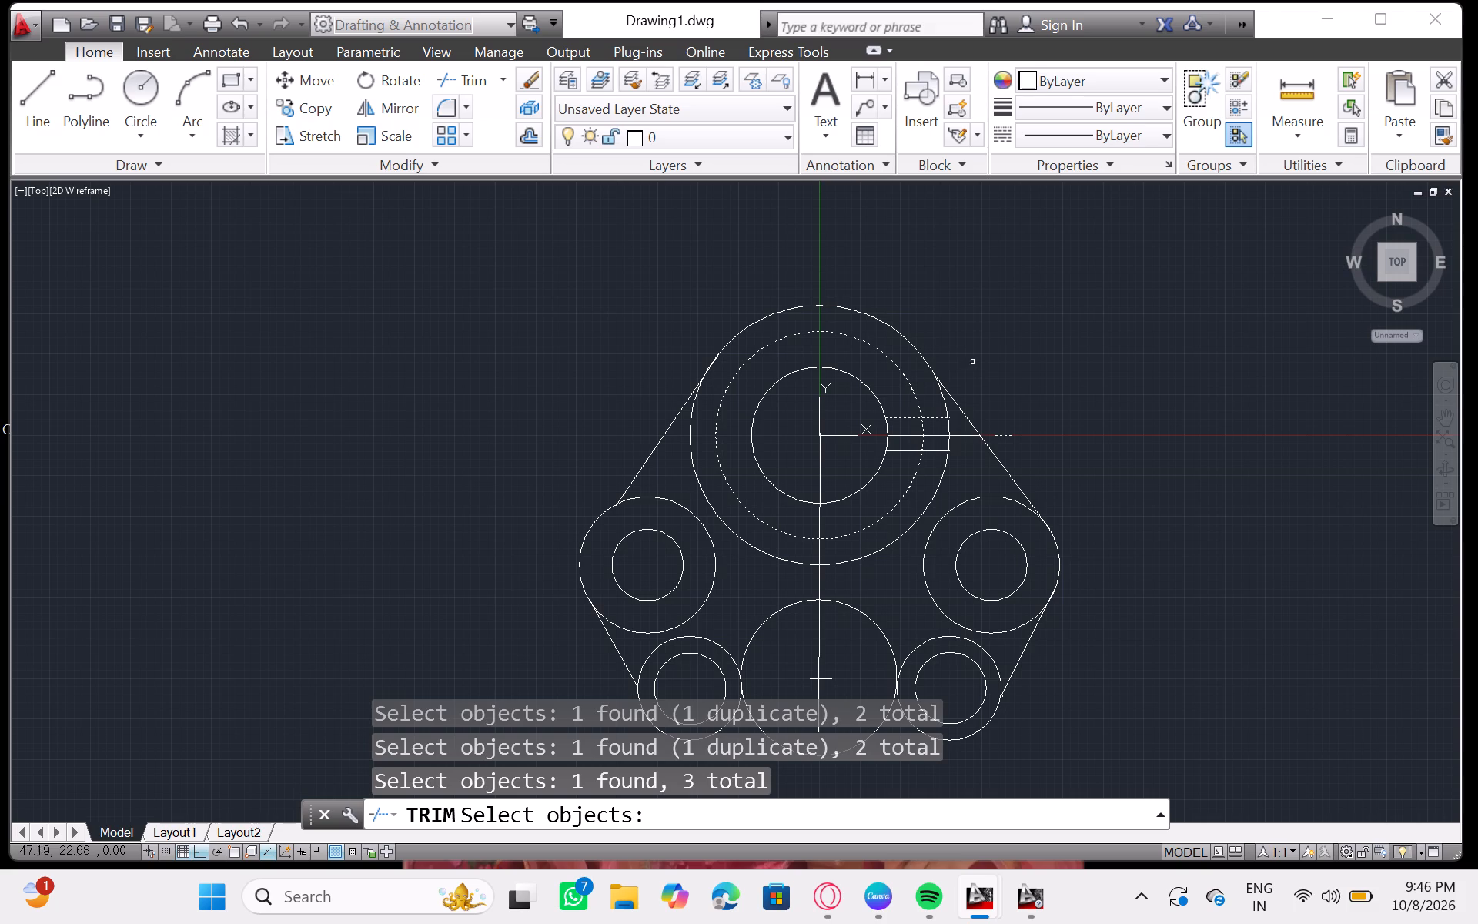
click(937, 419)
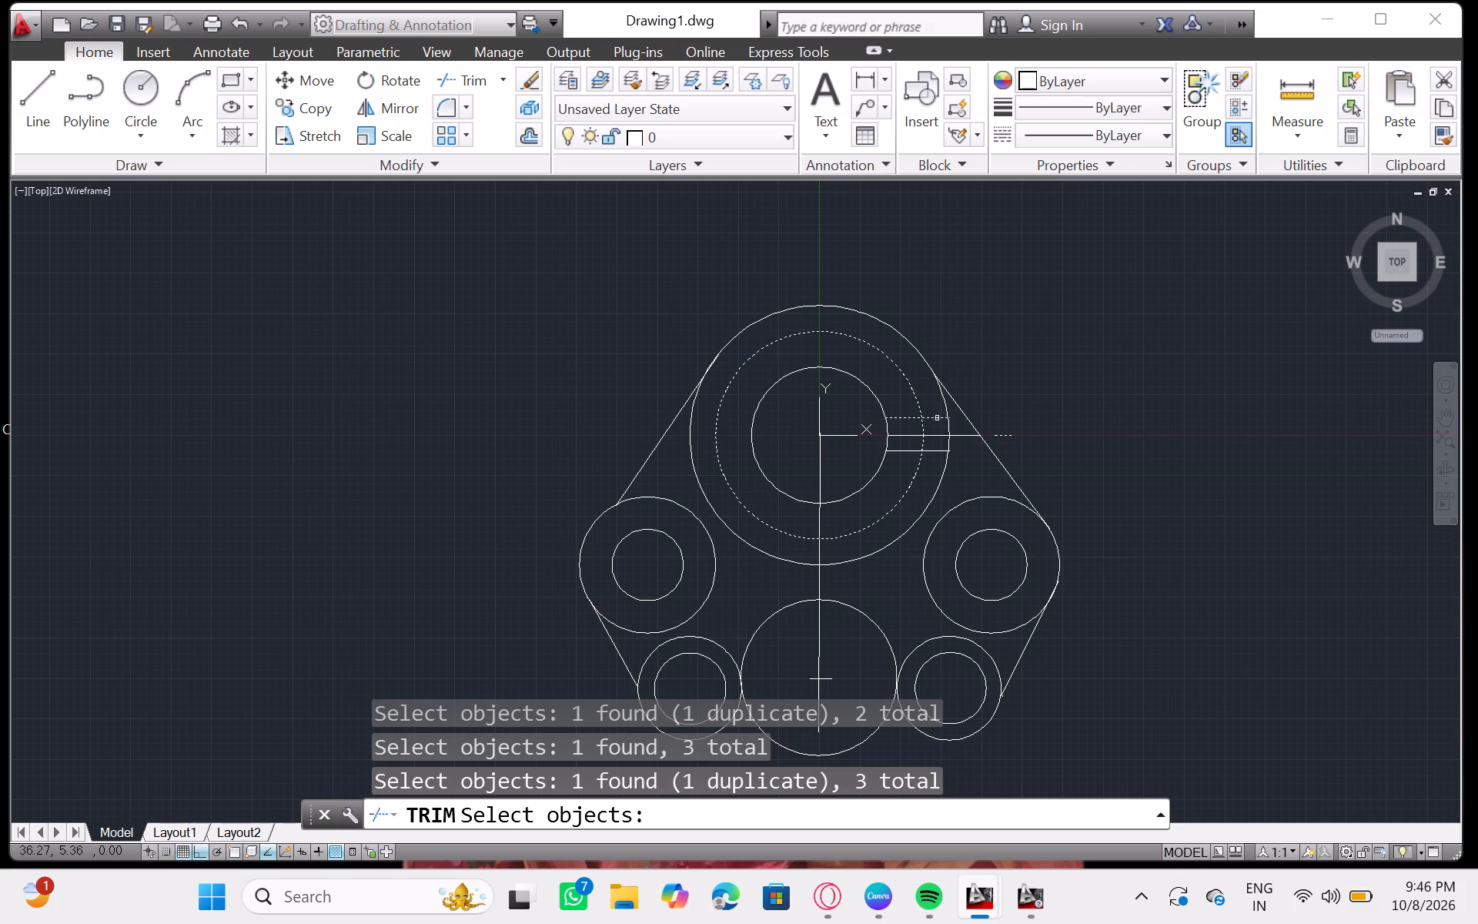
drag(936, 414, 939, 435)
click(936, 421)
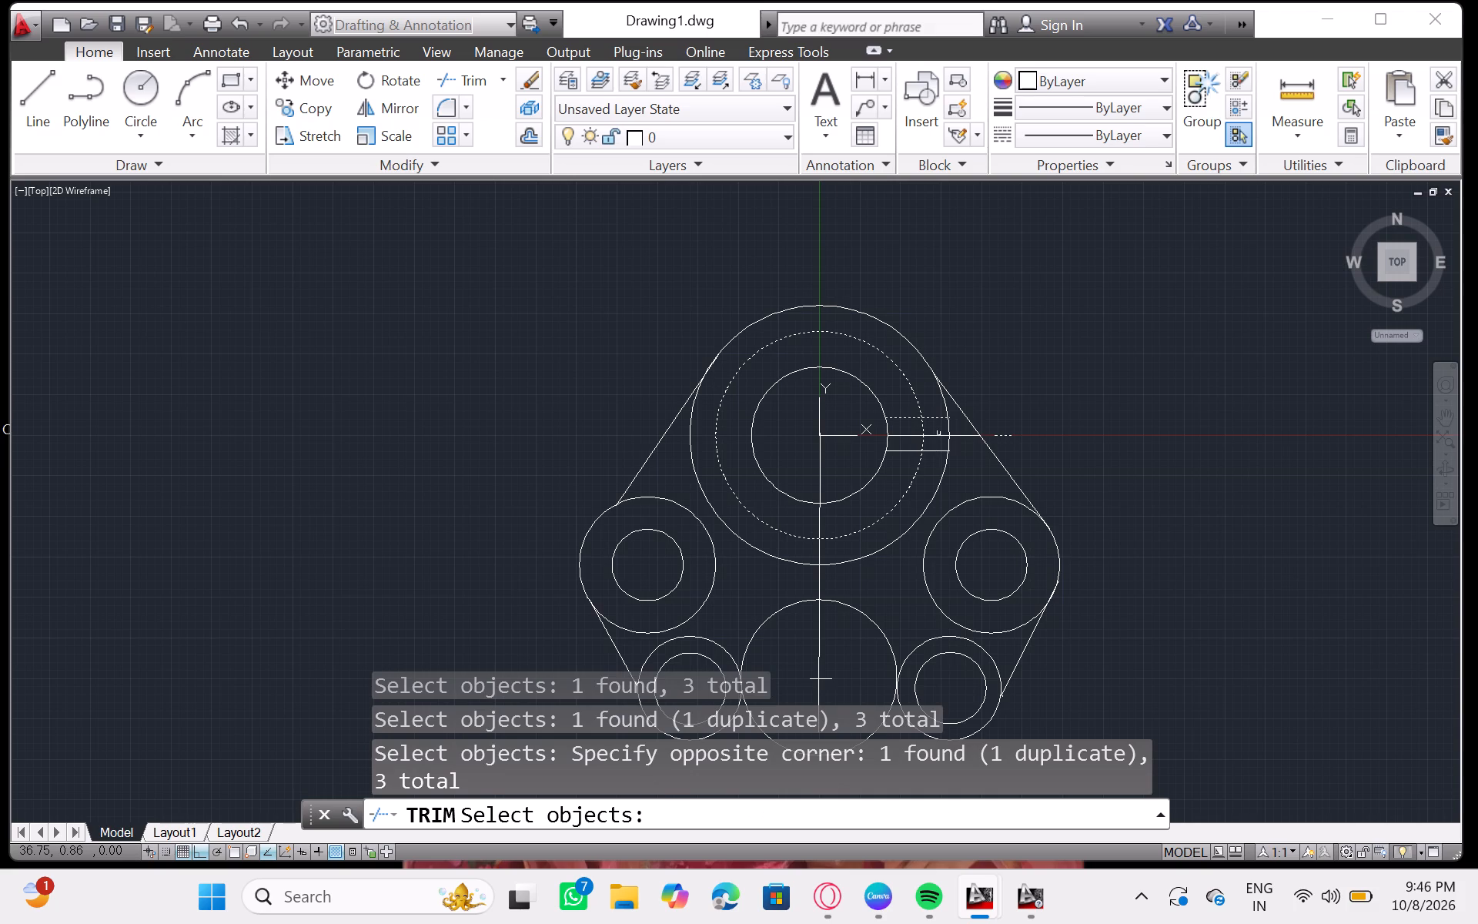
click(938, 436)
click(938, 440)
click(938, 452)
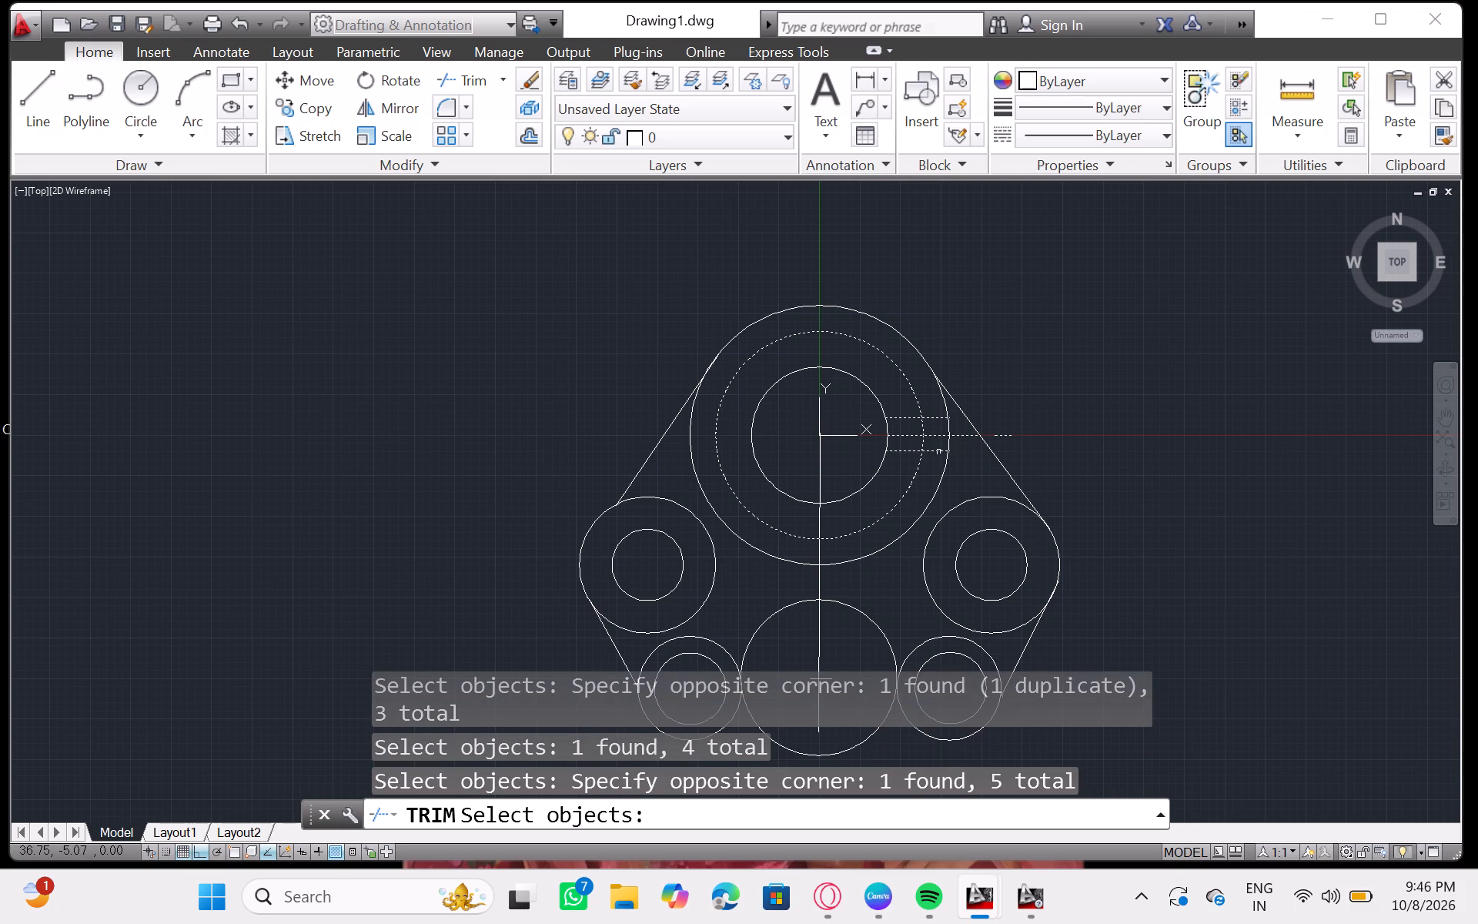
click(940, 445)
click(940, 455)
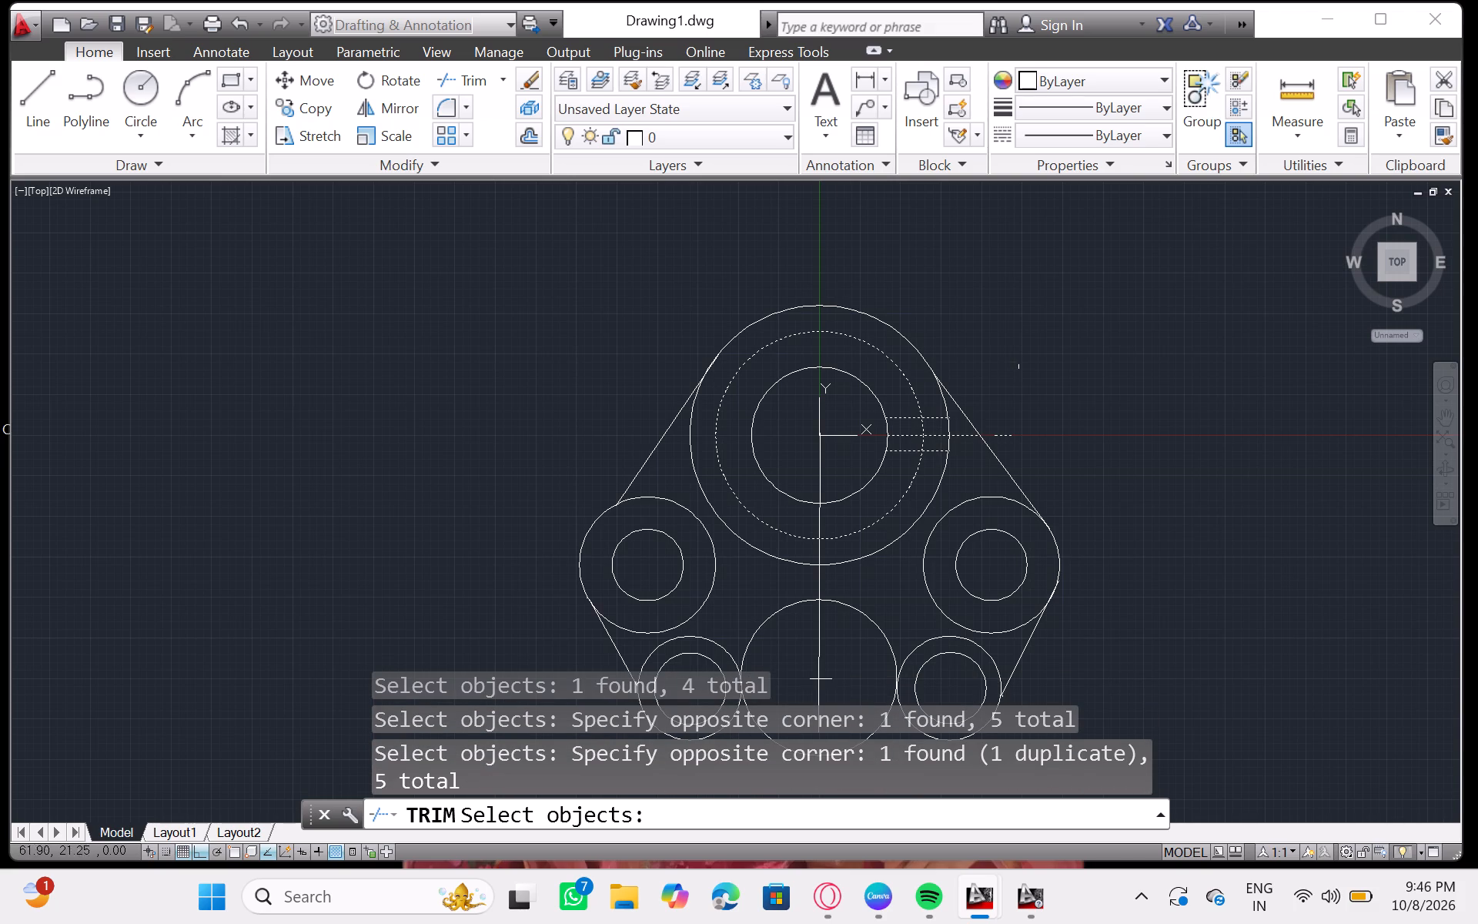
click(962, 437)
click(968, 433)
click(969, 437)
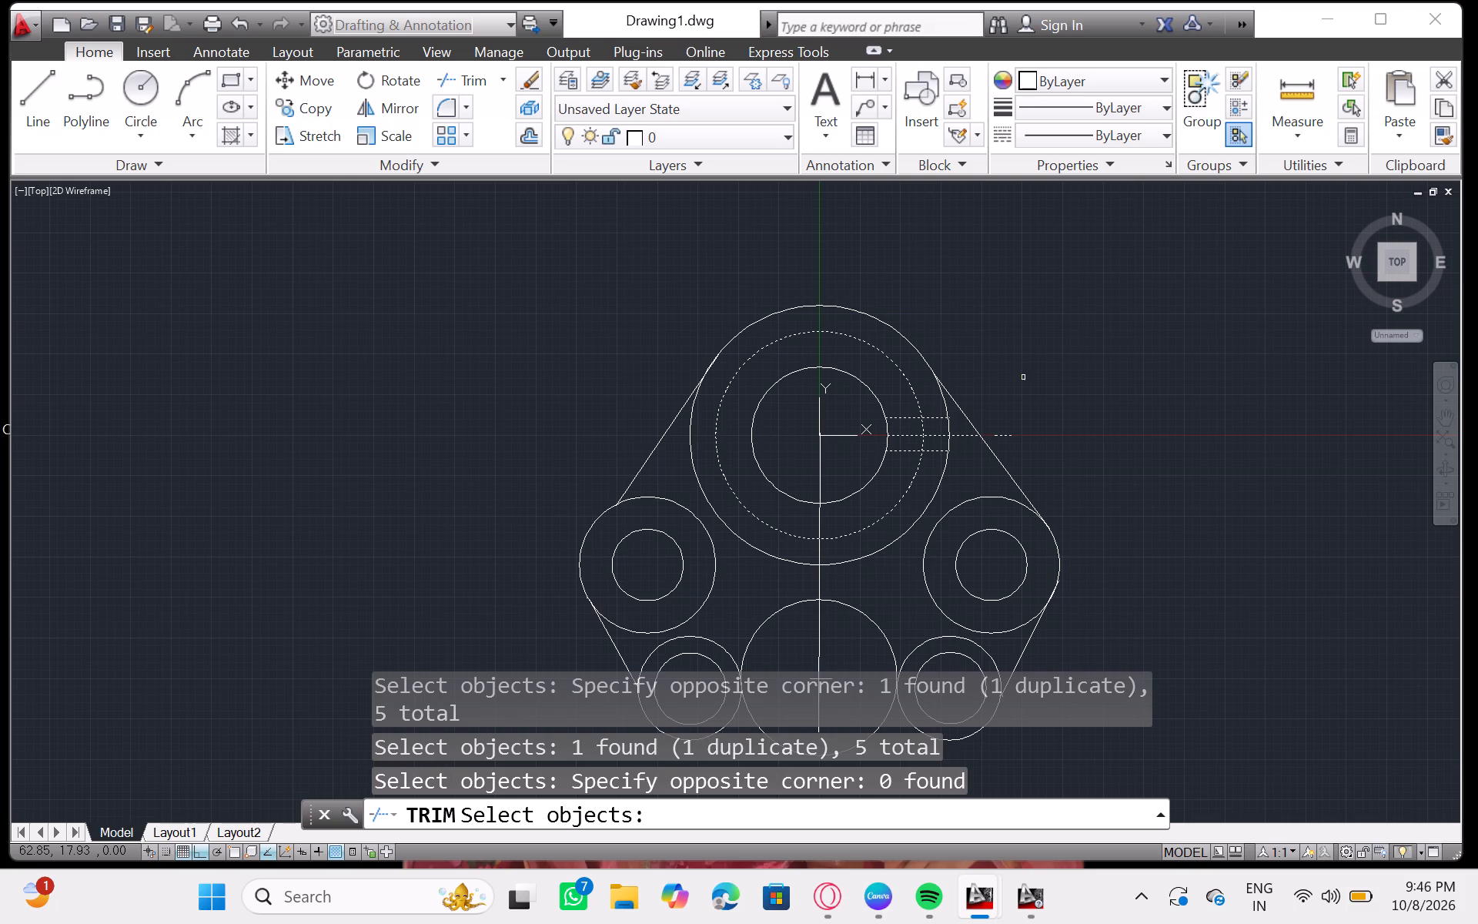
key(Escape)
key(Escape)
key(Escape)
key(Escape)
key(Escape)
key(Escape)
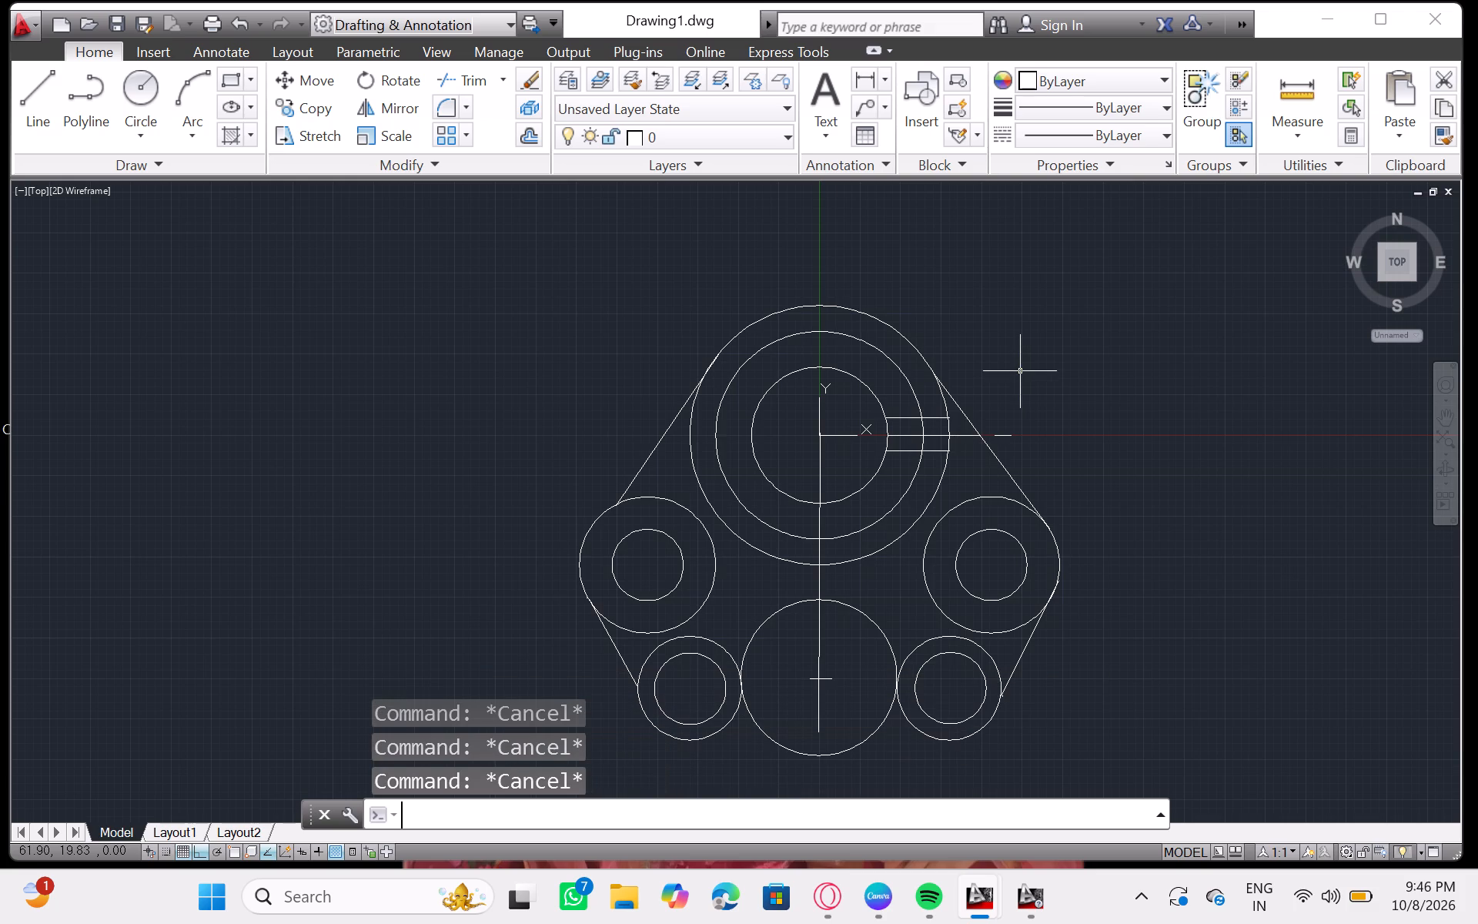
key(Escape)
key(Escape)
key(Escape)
Trim the slot's upper, centre and lower lines between the large boss's middle and outer circles, using all objects as cutting edges.
text(tr)
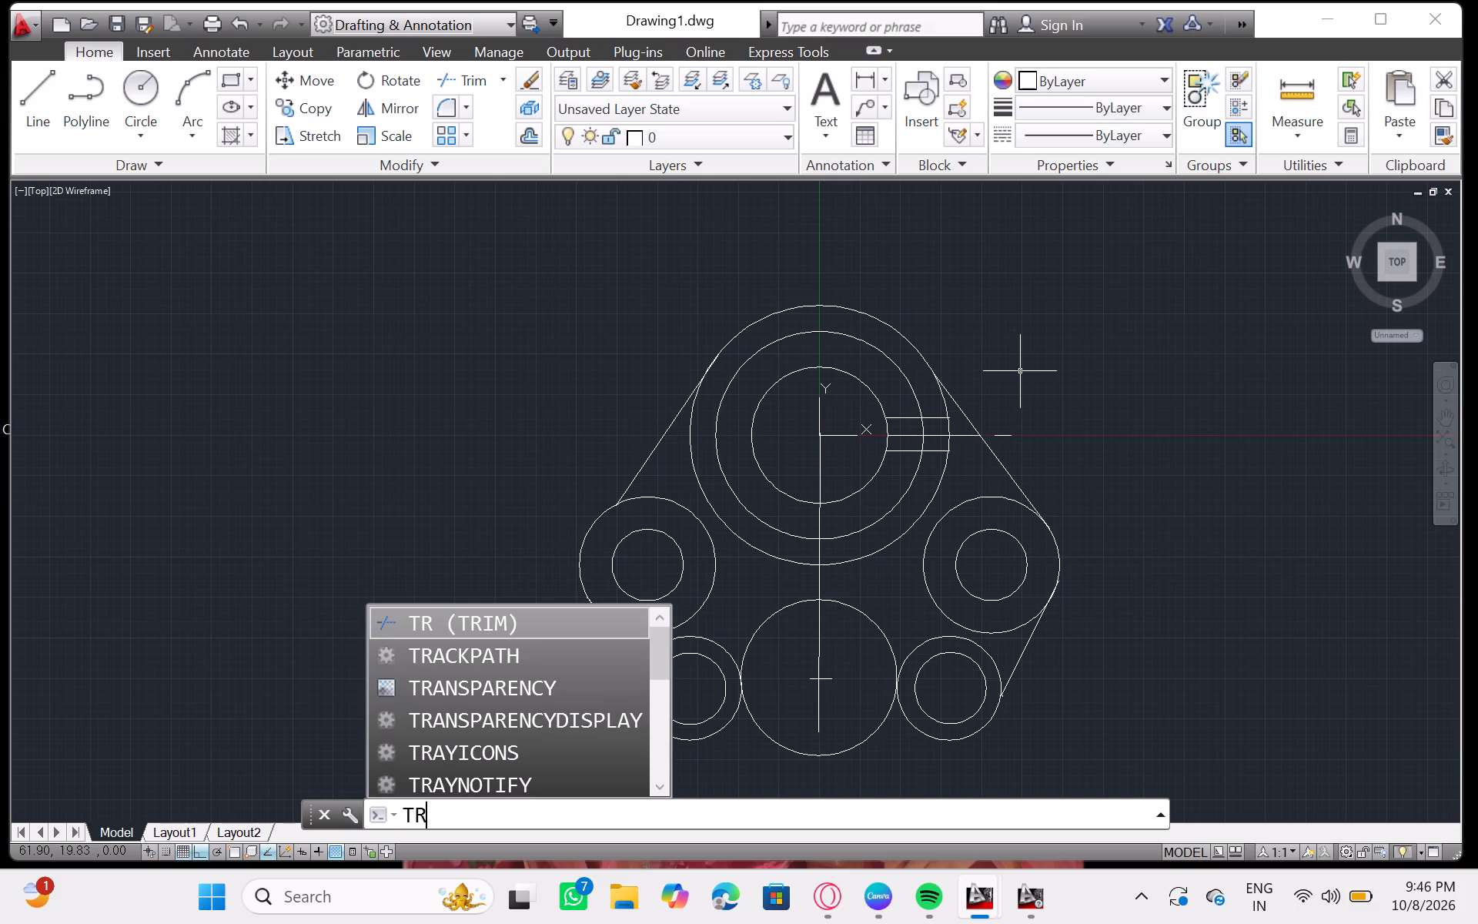
key(Return)
key(Return)
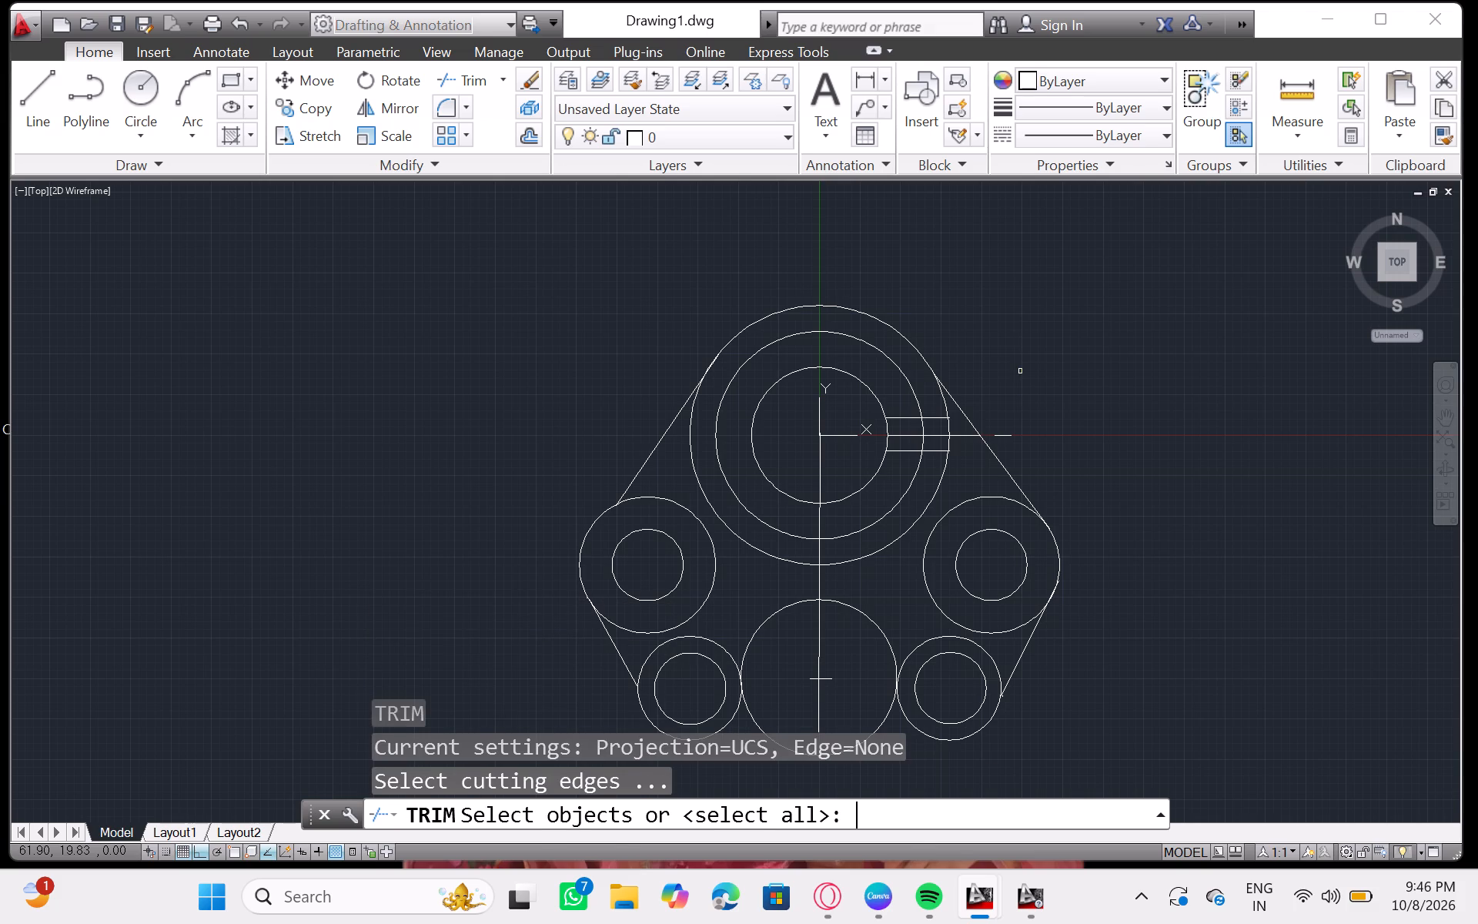
click(938, 418)
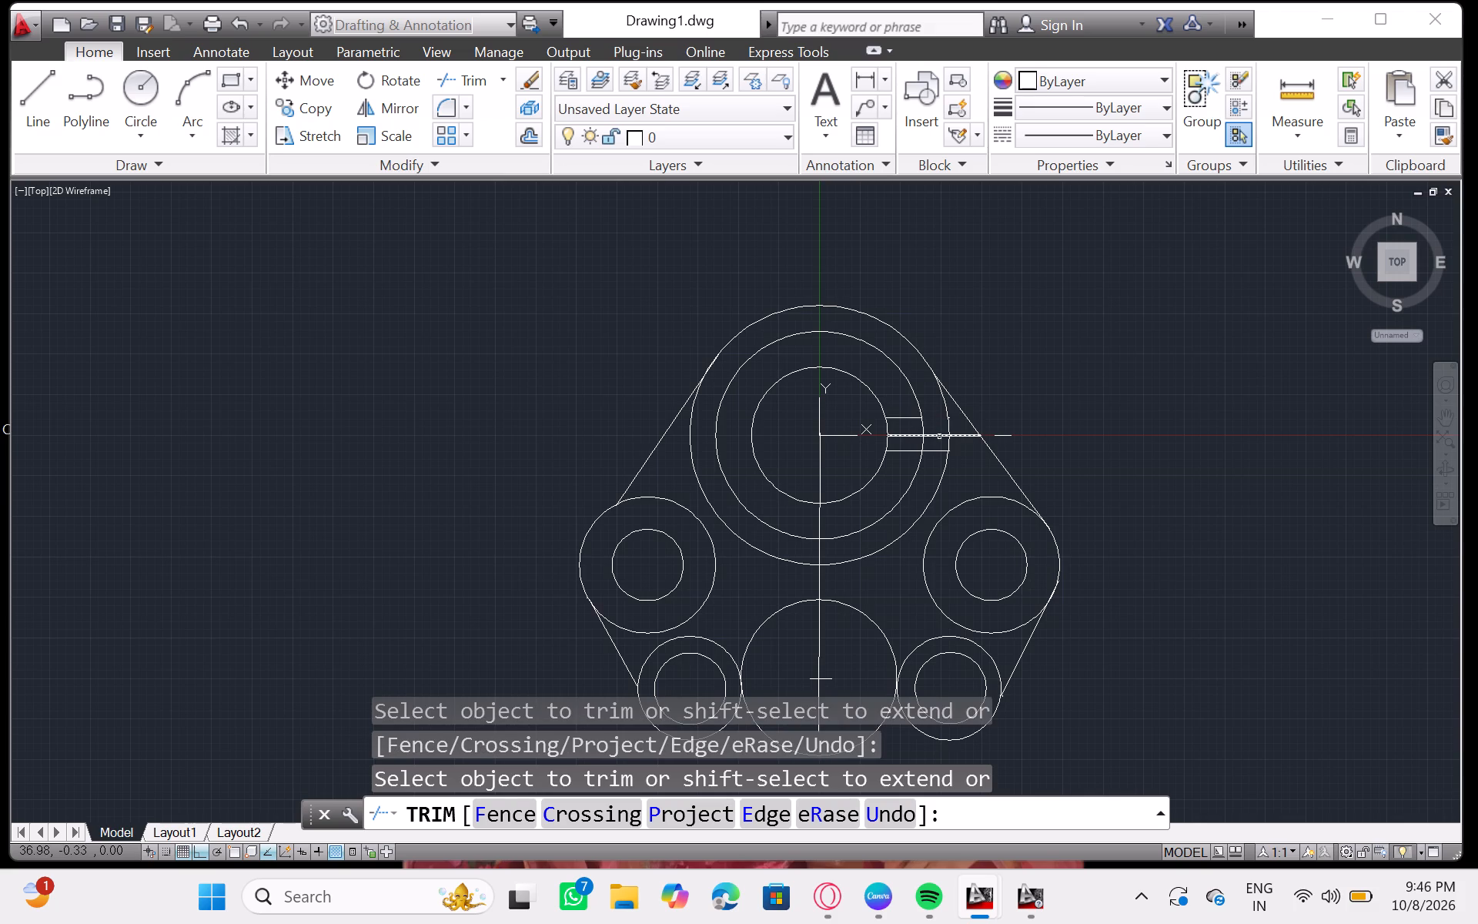
click(939, 437)
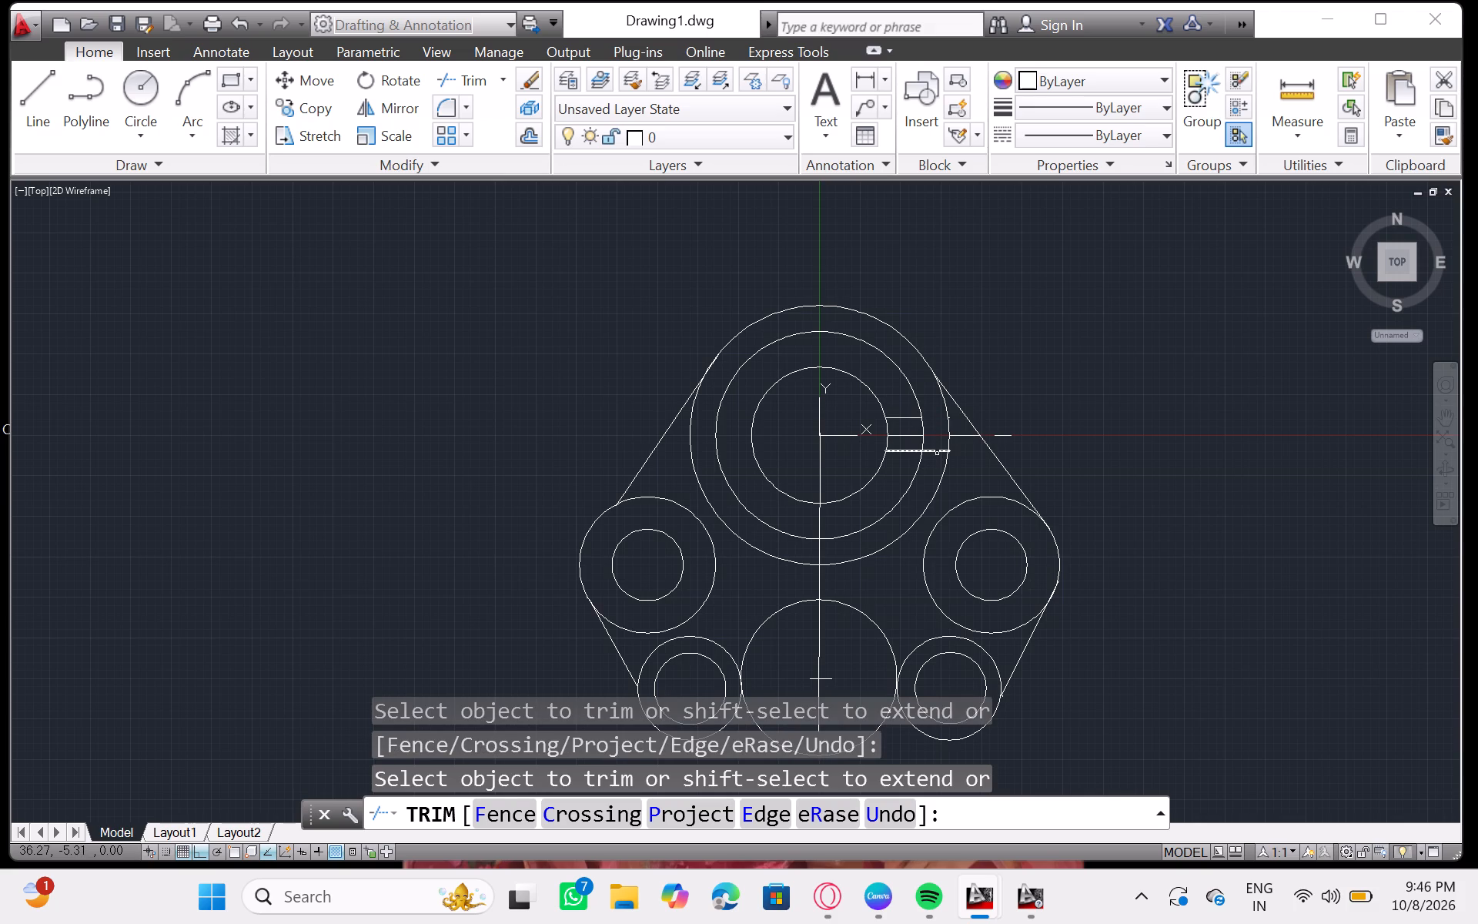
click(937, 453)
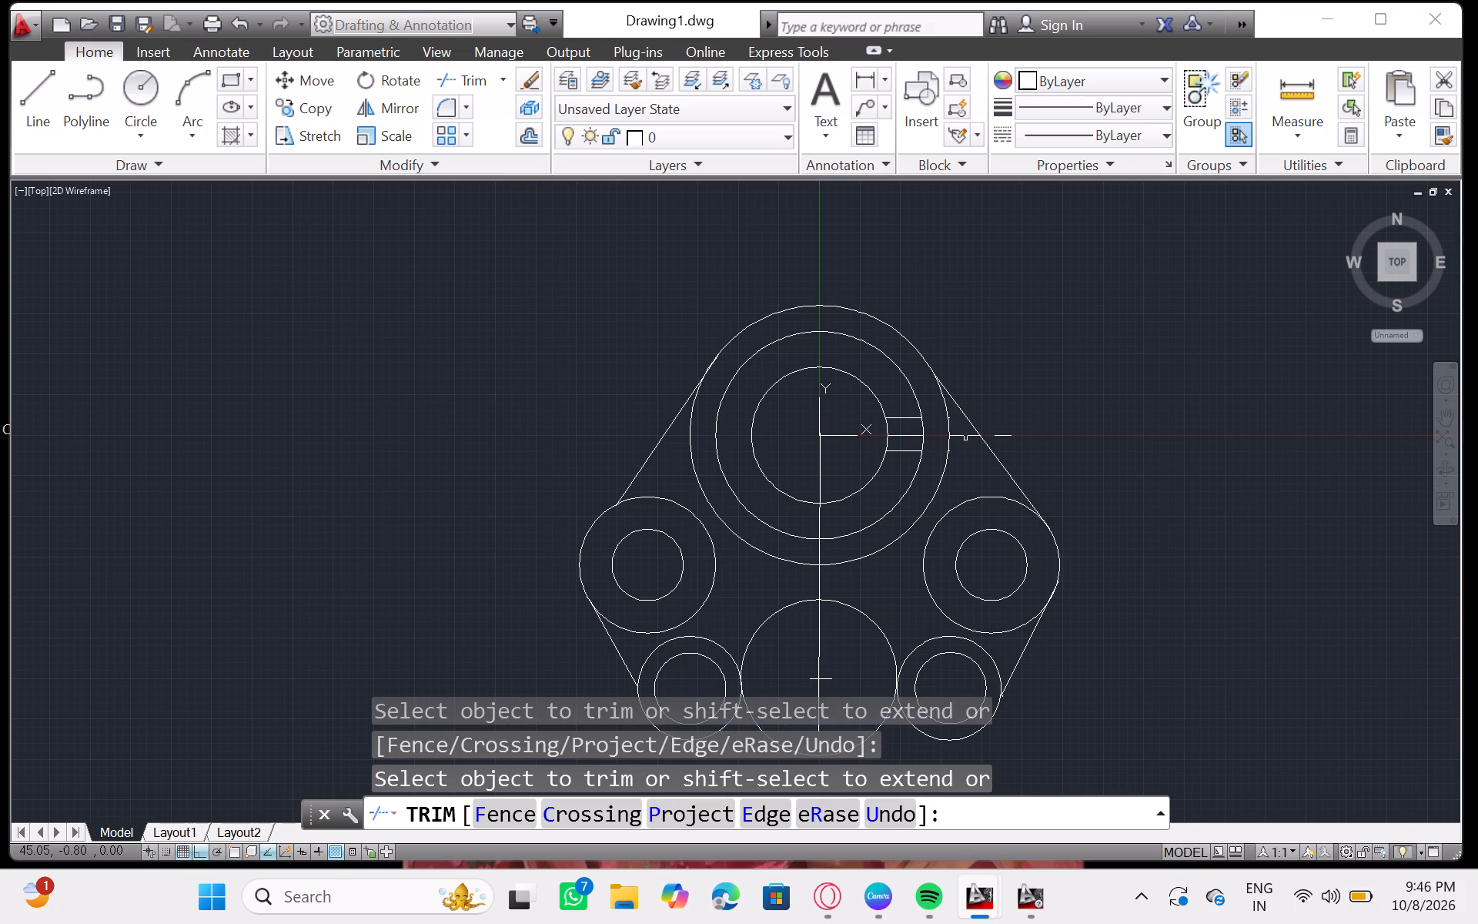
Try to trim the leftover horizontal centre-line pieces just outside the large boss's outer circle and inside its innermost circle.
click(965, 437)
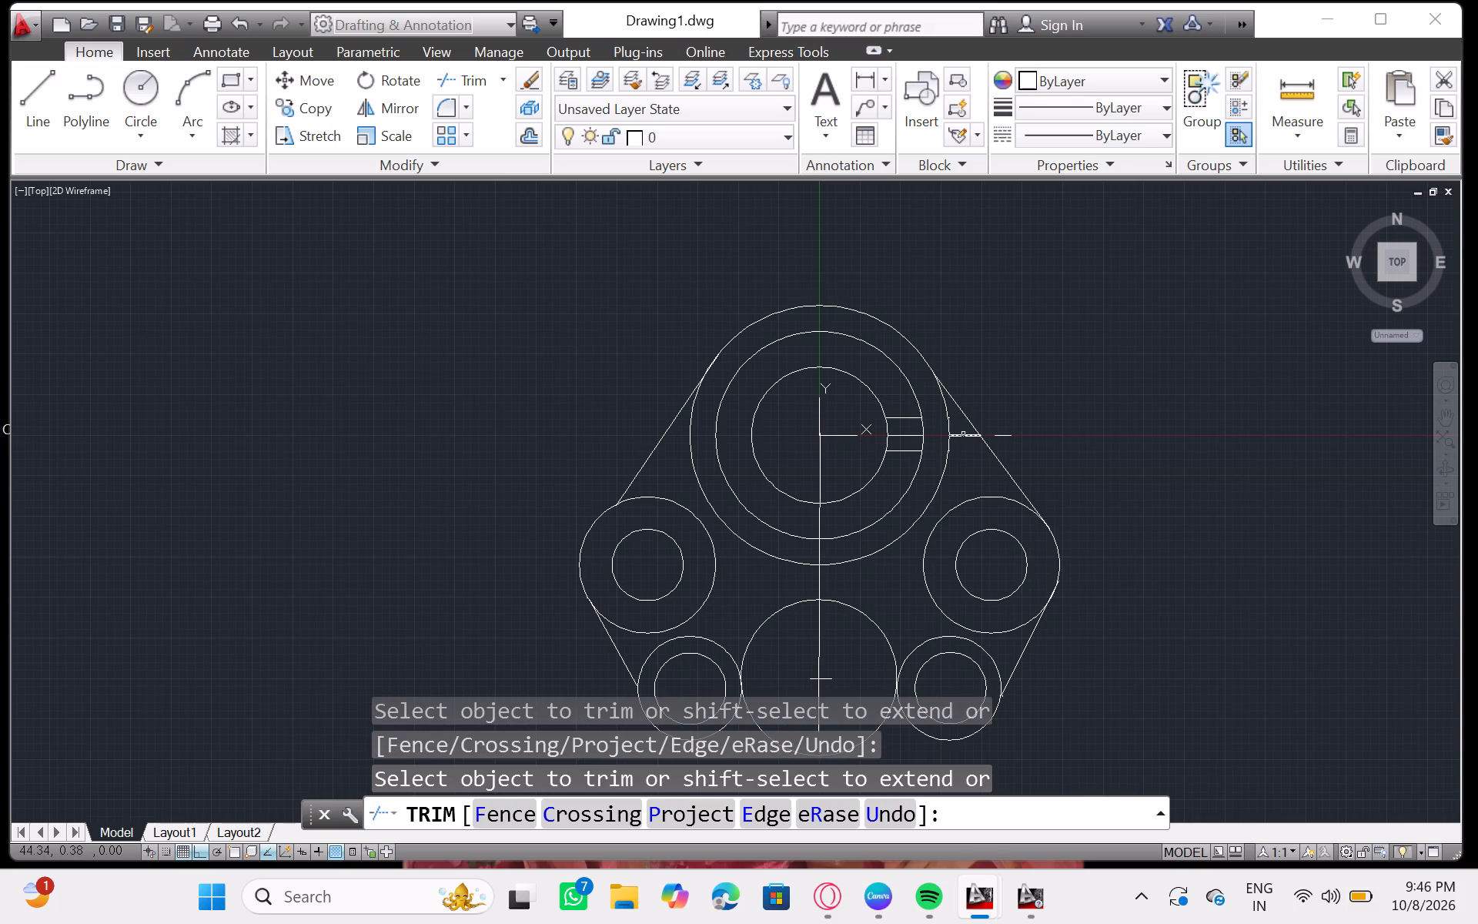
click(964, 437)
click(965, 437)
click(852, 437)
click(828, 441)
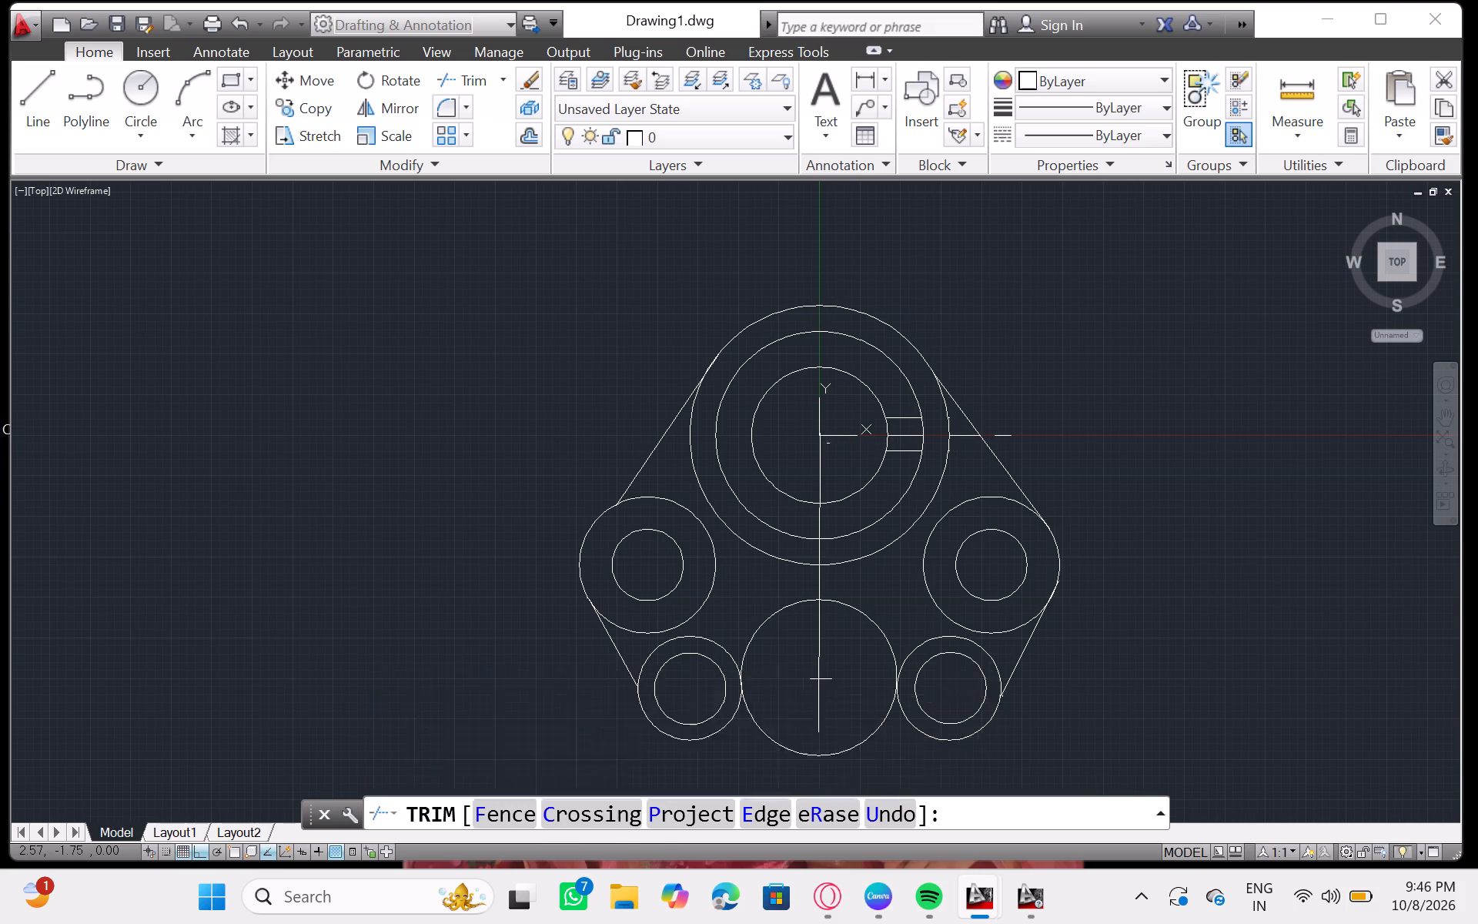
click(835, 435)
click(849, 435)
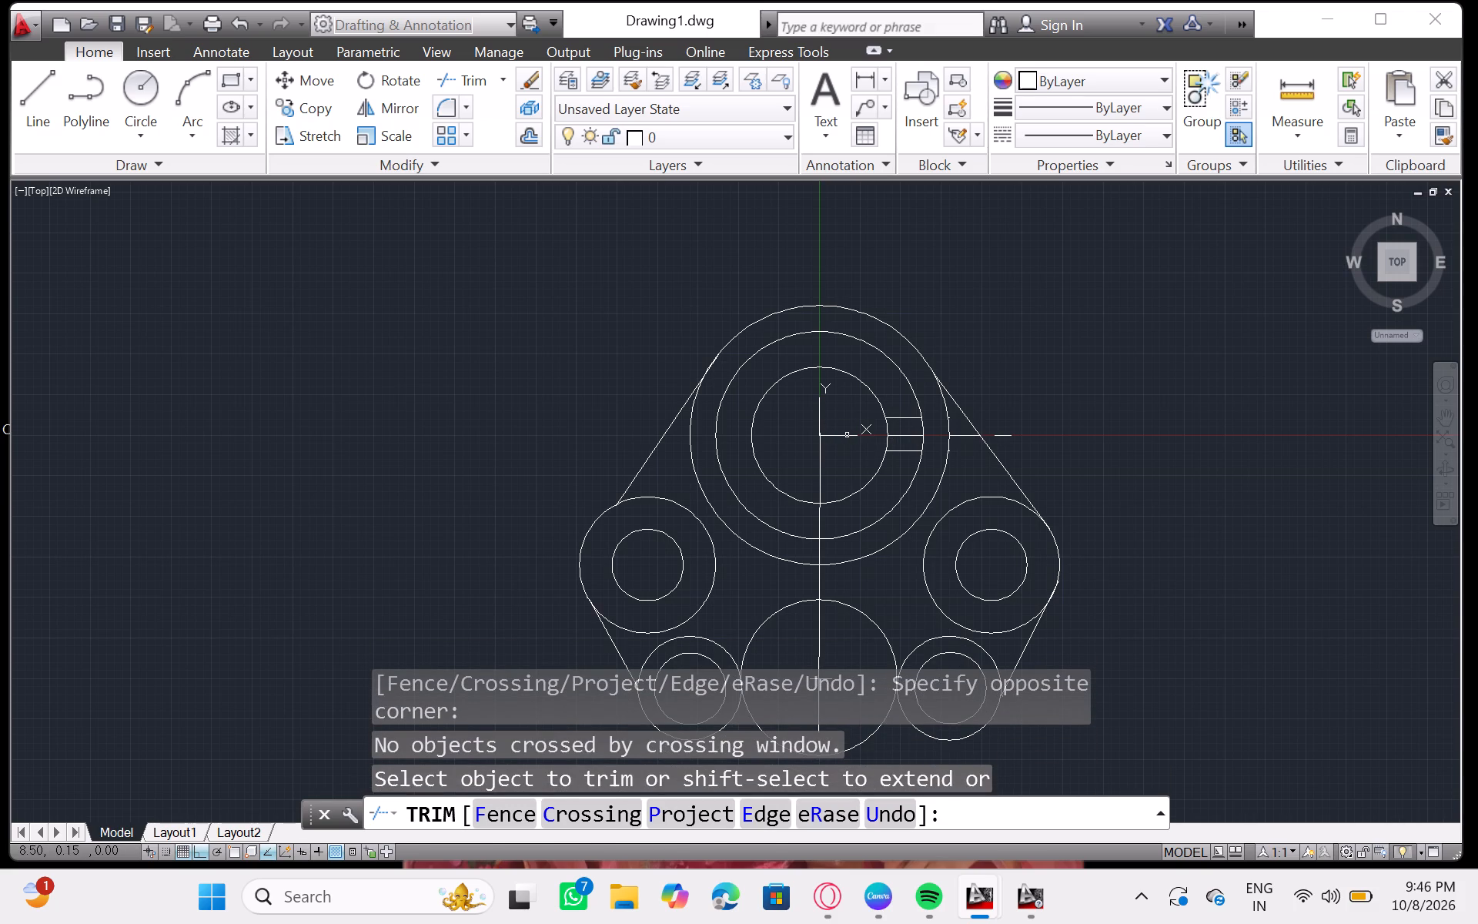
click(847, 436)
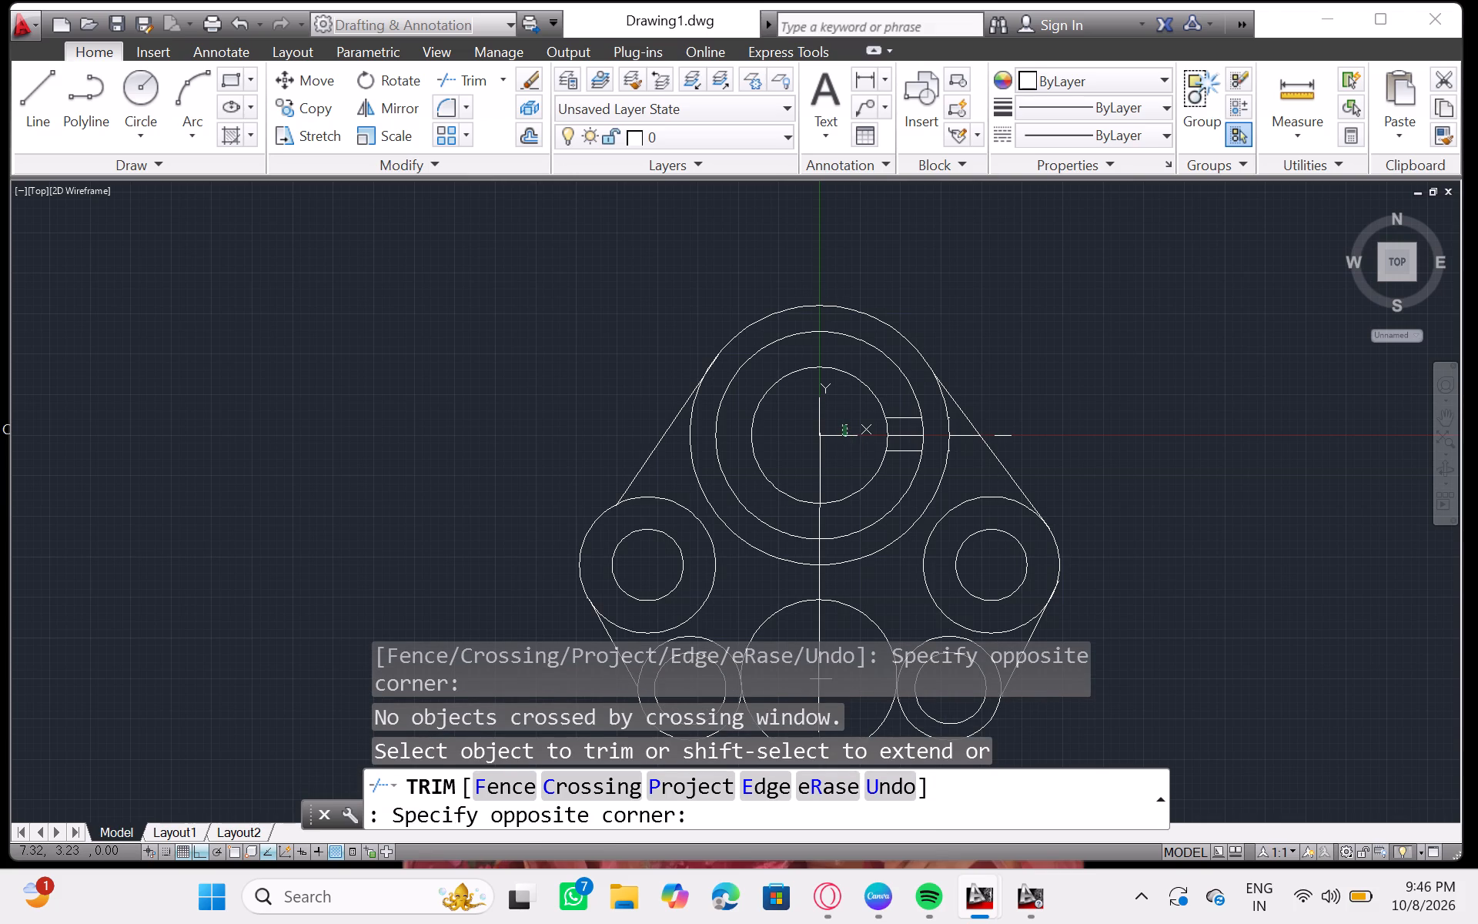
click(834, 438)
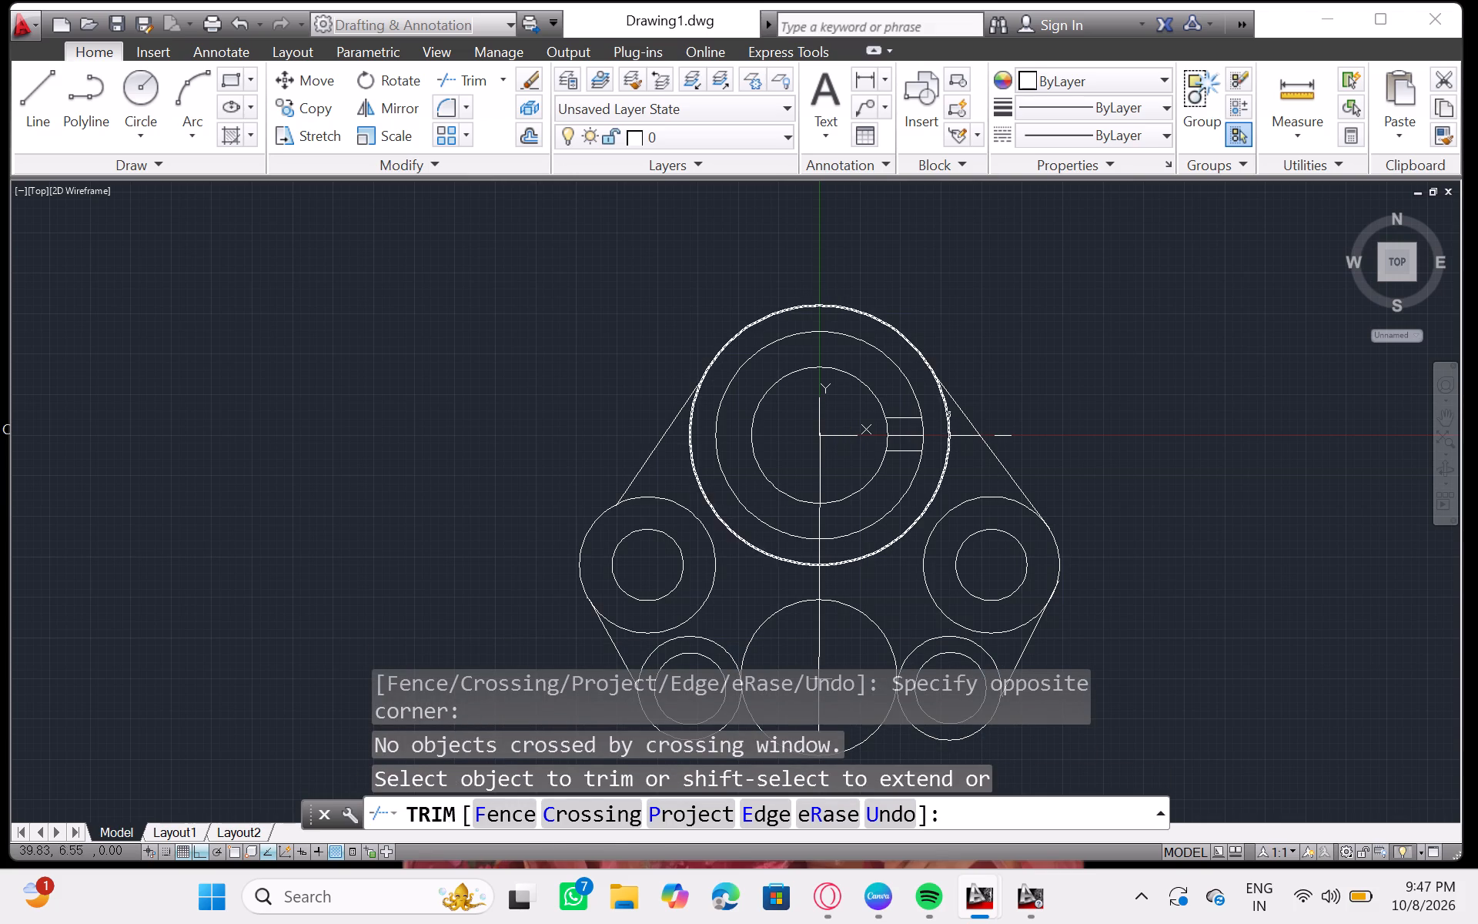
Trim the large boss's middle circle above and below the slot, leaving only the short arc that closes the slot's outer end.
click(894, 365)
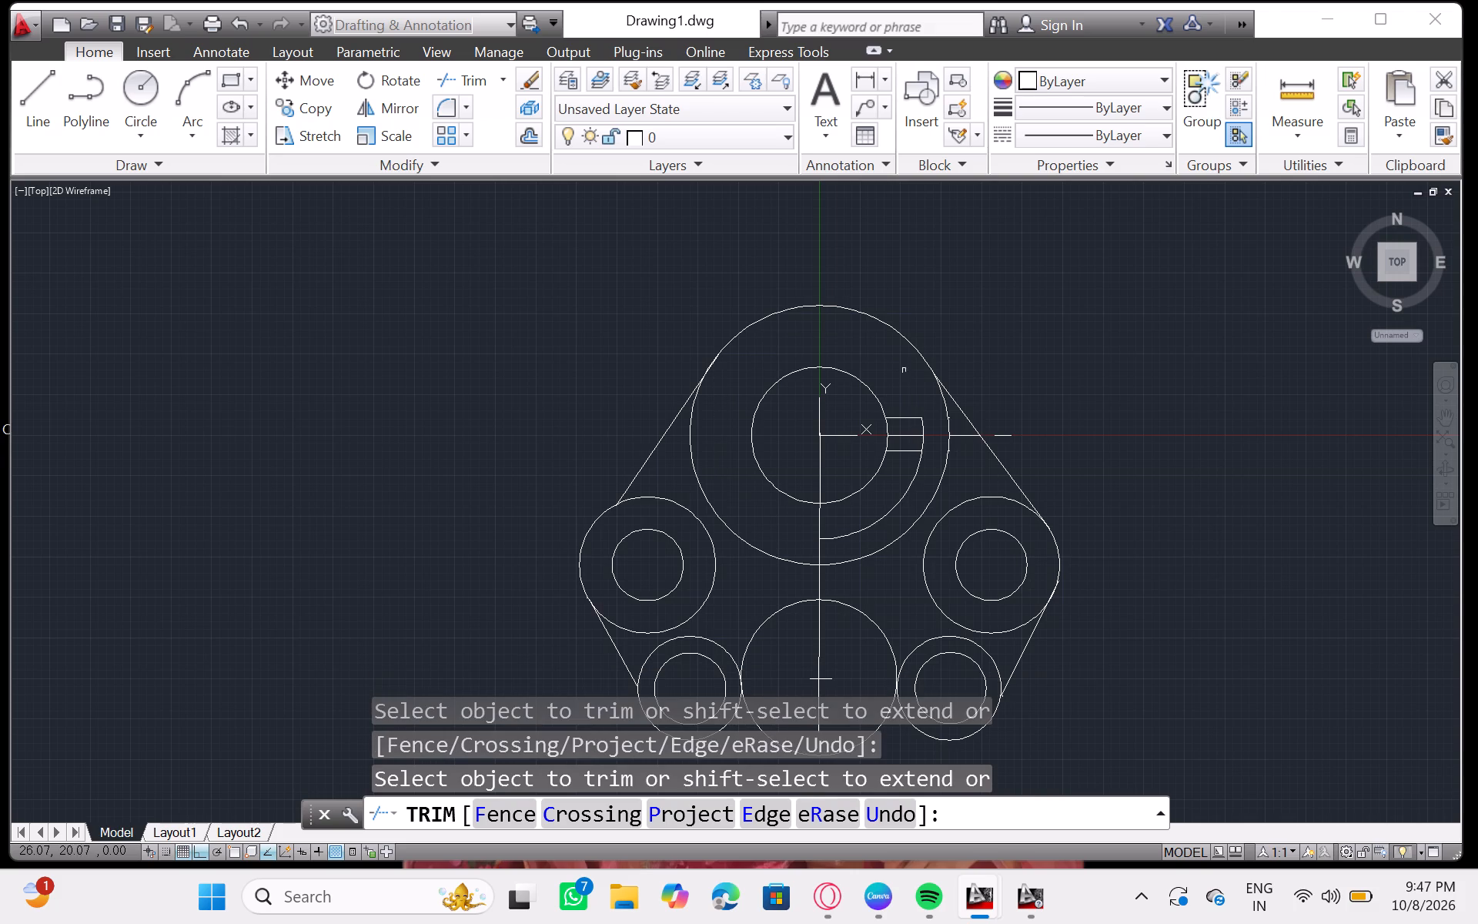
click(876, 524)
click(846, 435)
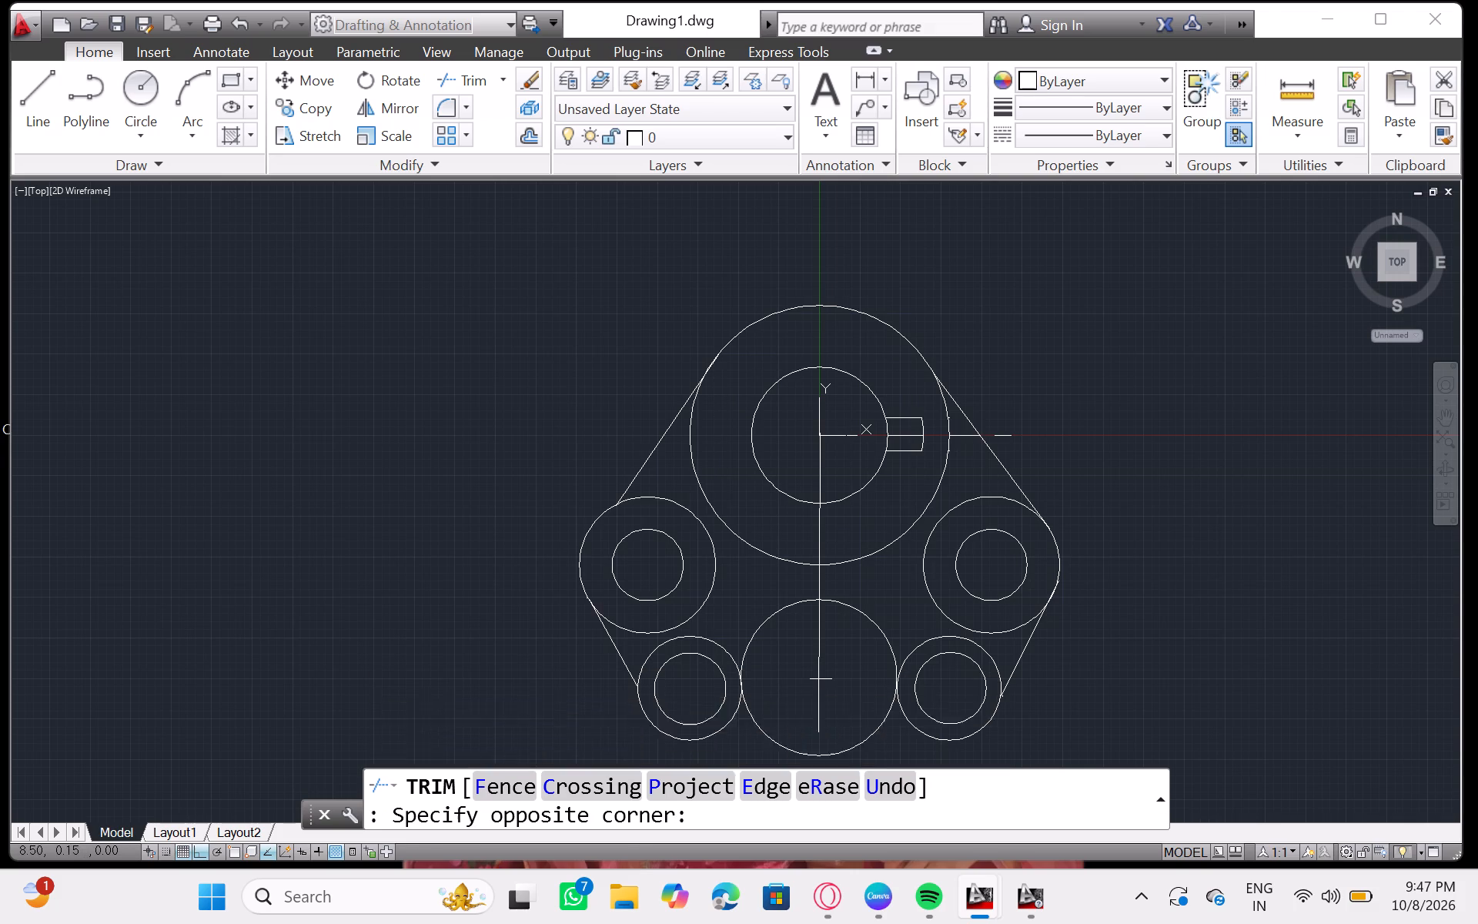
click(845, 430)
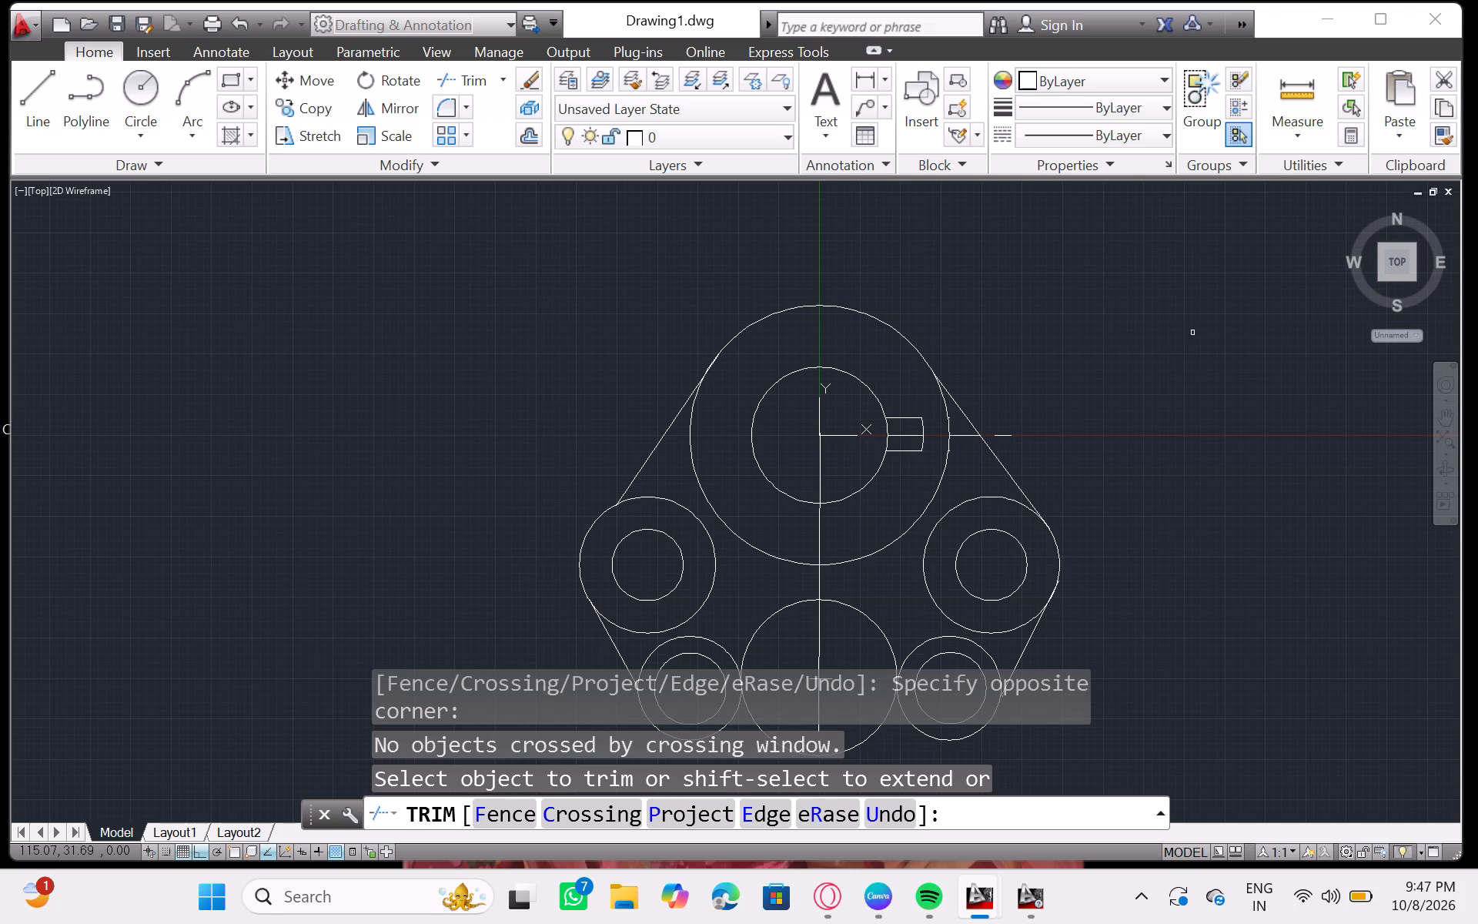
key(Escape)
key(Escape)
key(Escape)
key(Escape)
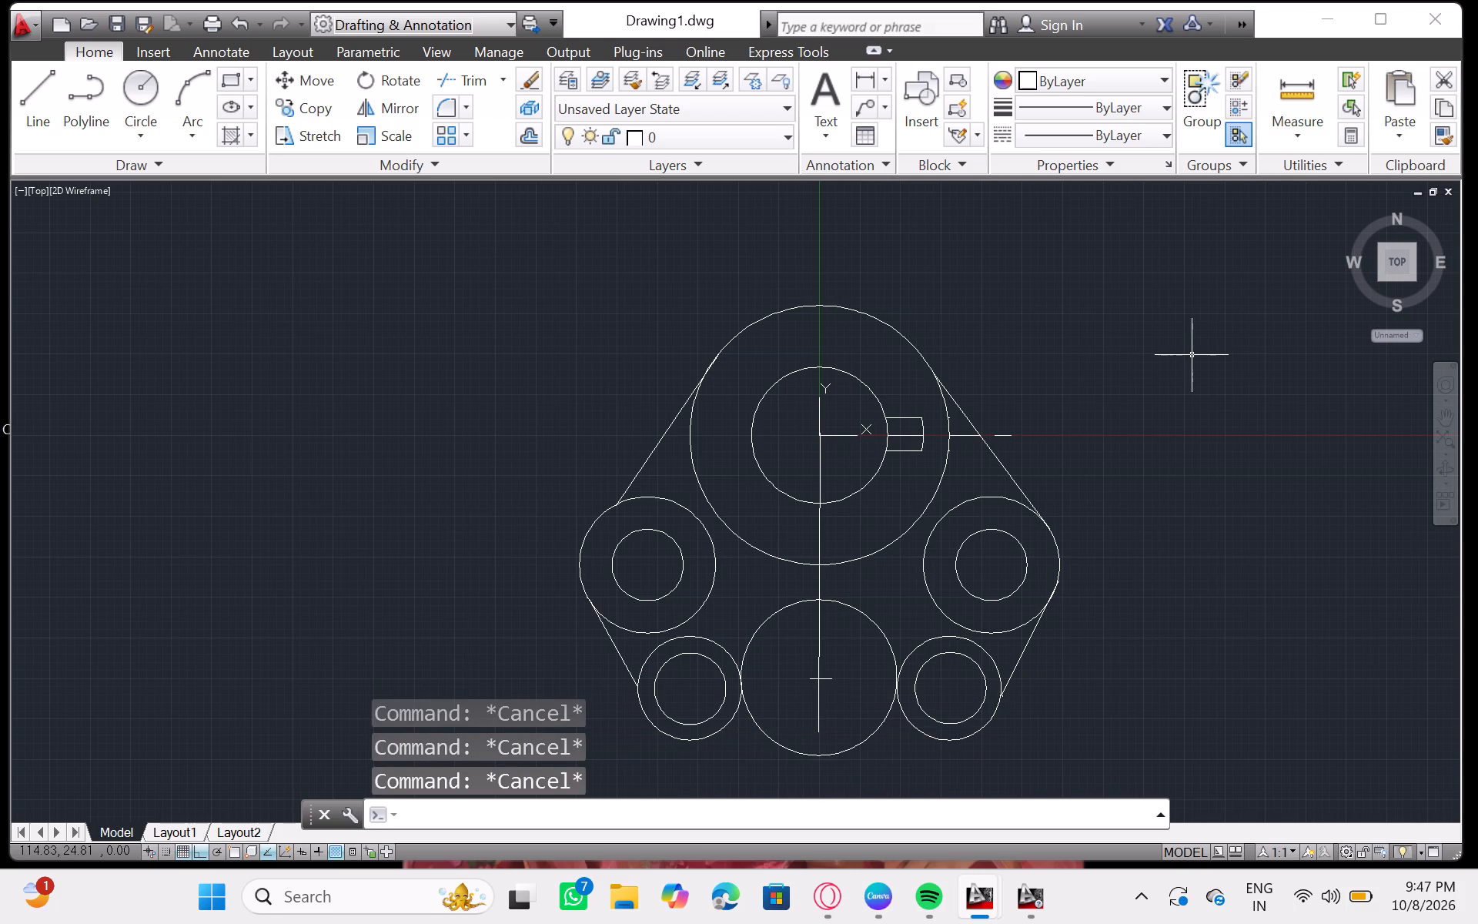
key(Escape)
key(Escape)
key(Escape)
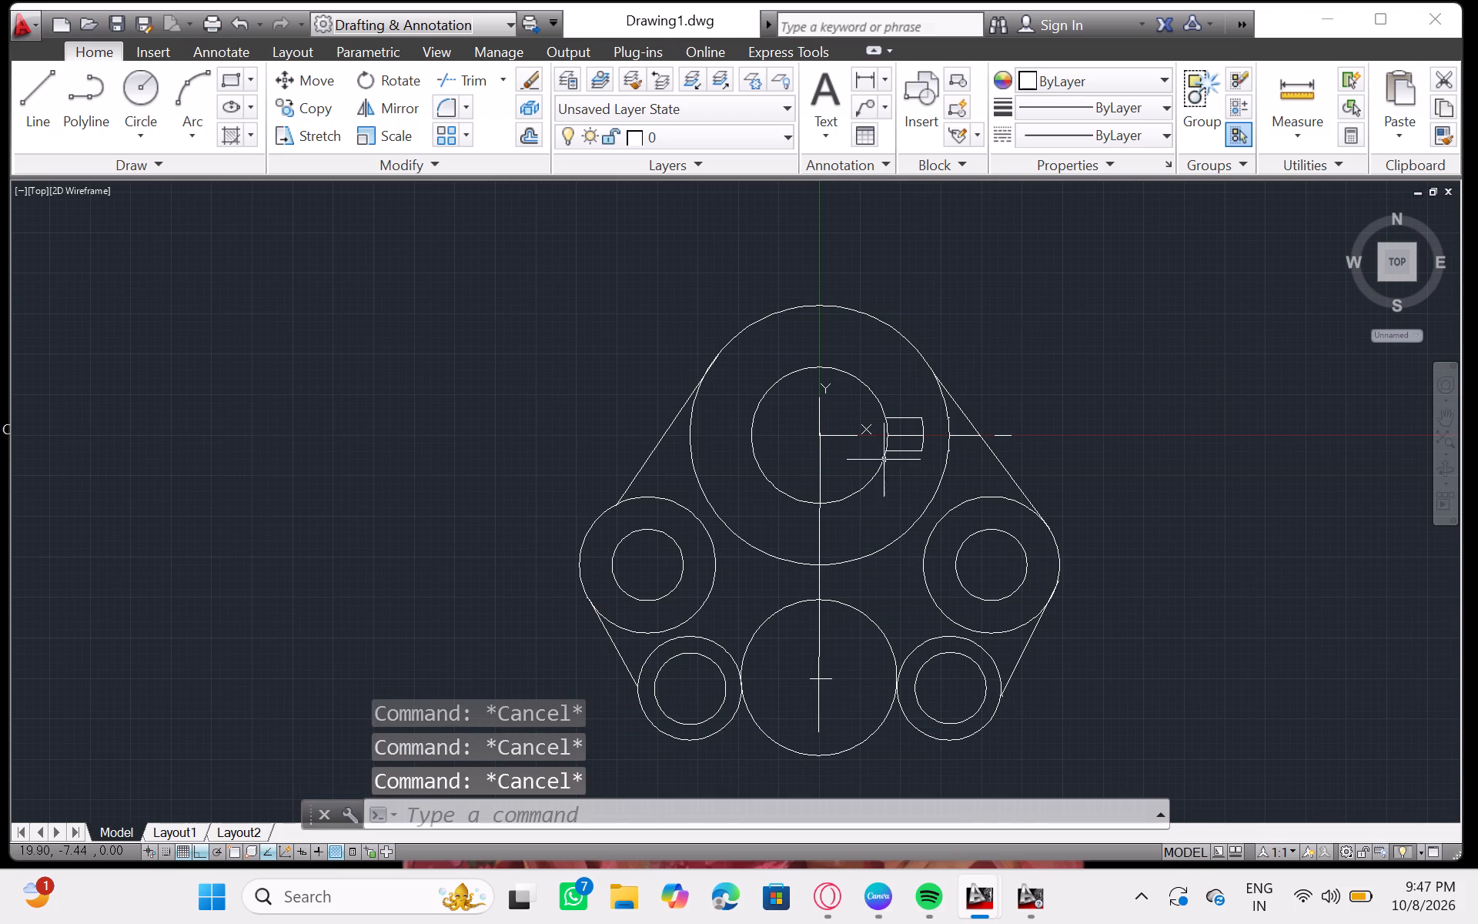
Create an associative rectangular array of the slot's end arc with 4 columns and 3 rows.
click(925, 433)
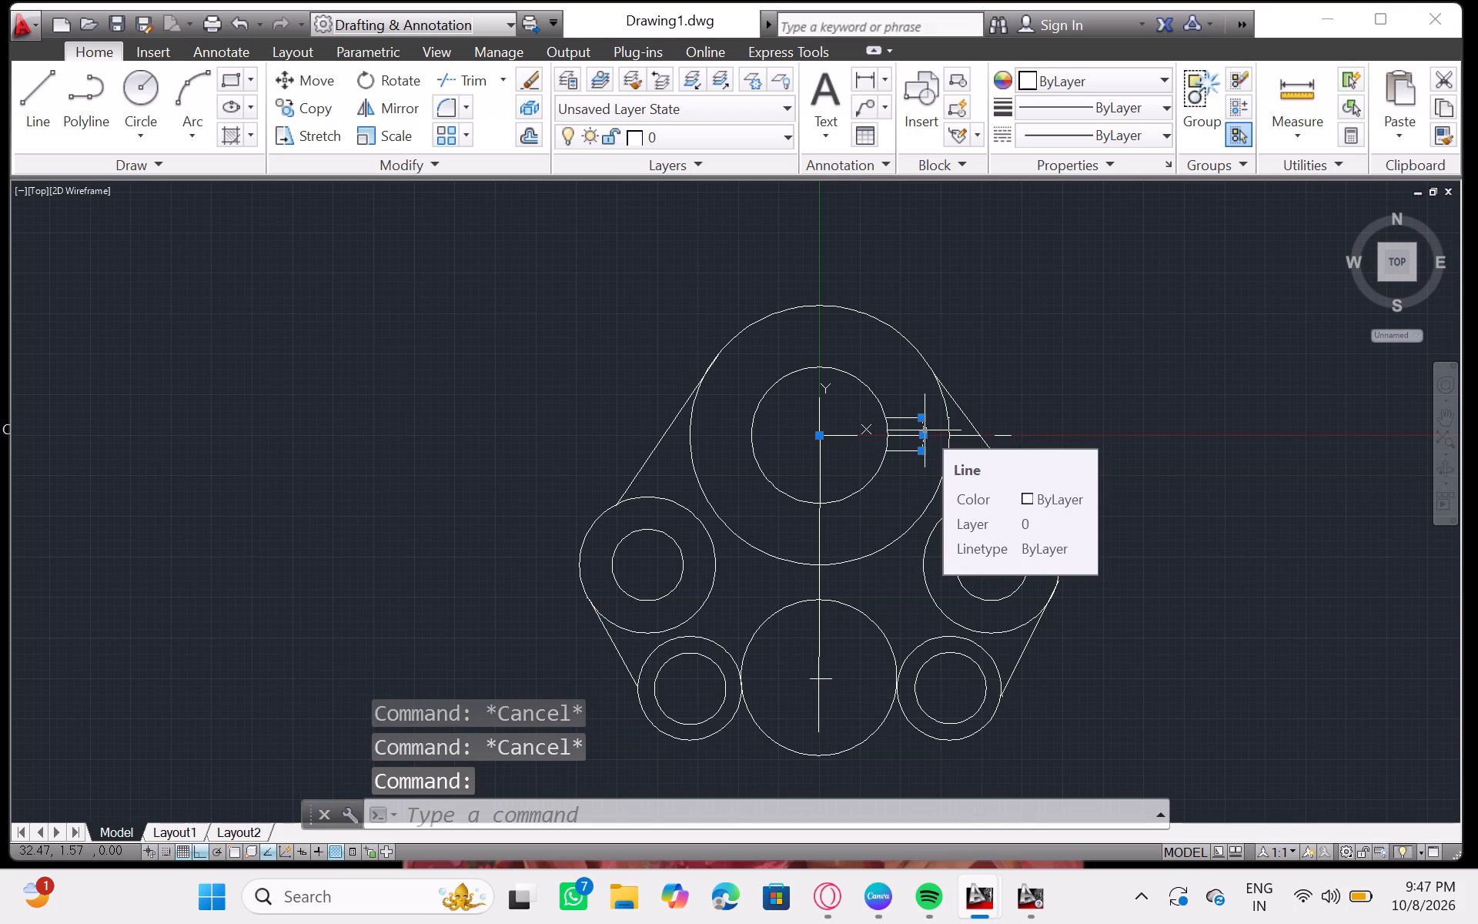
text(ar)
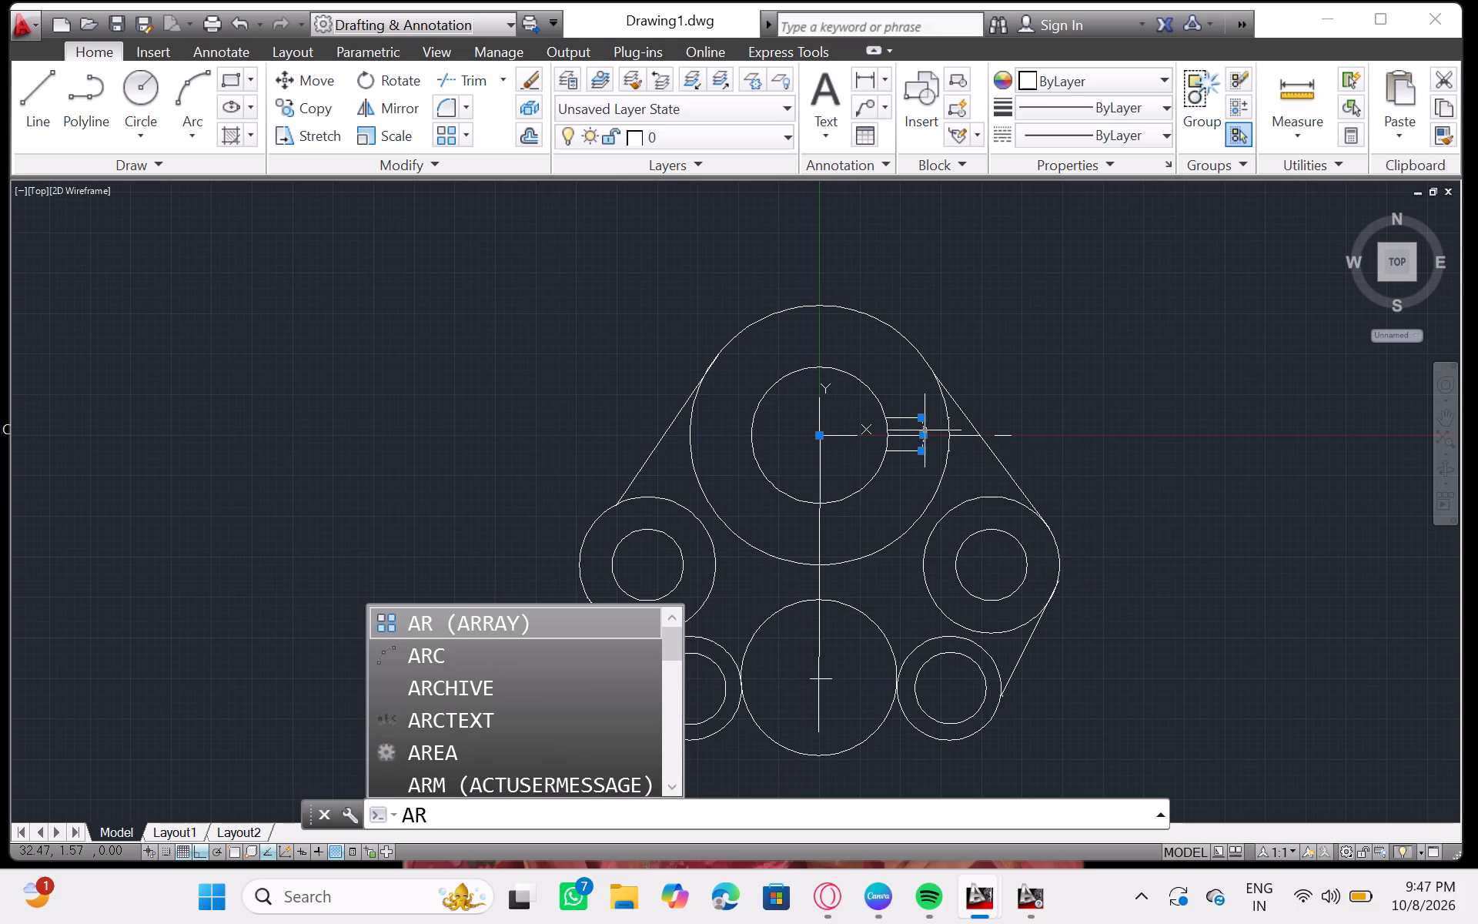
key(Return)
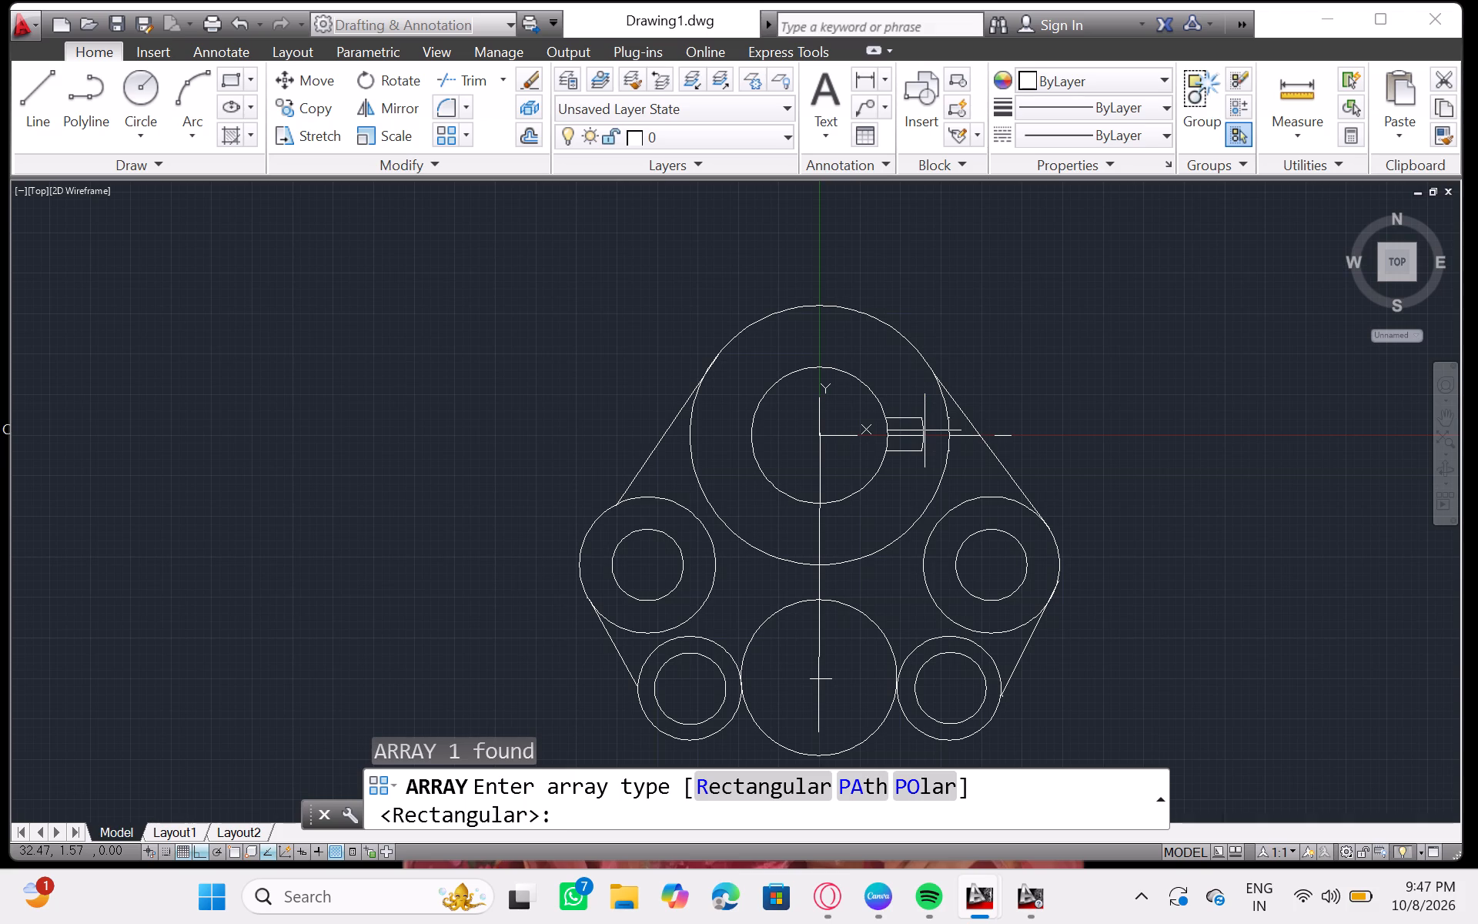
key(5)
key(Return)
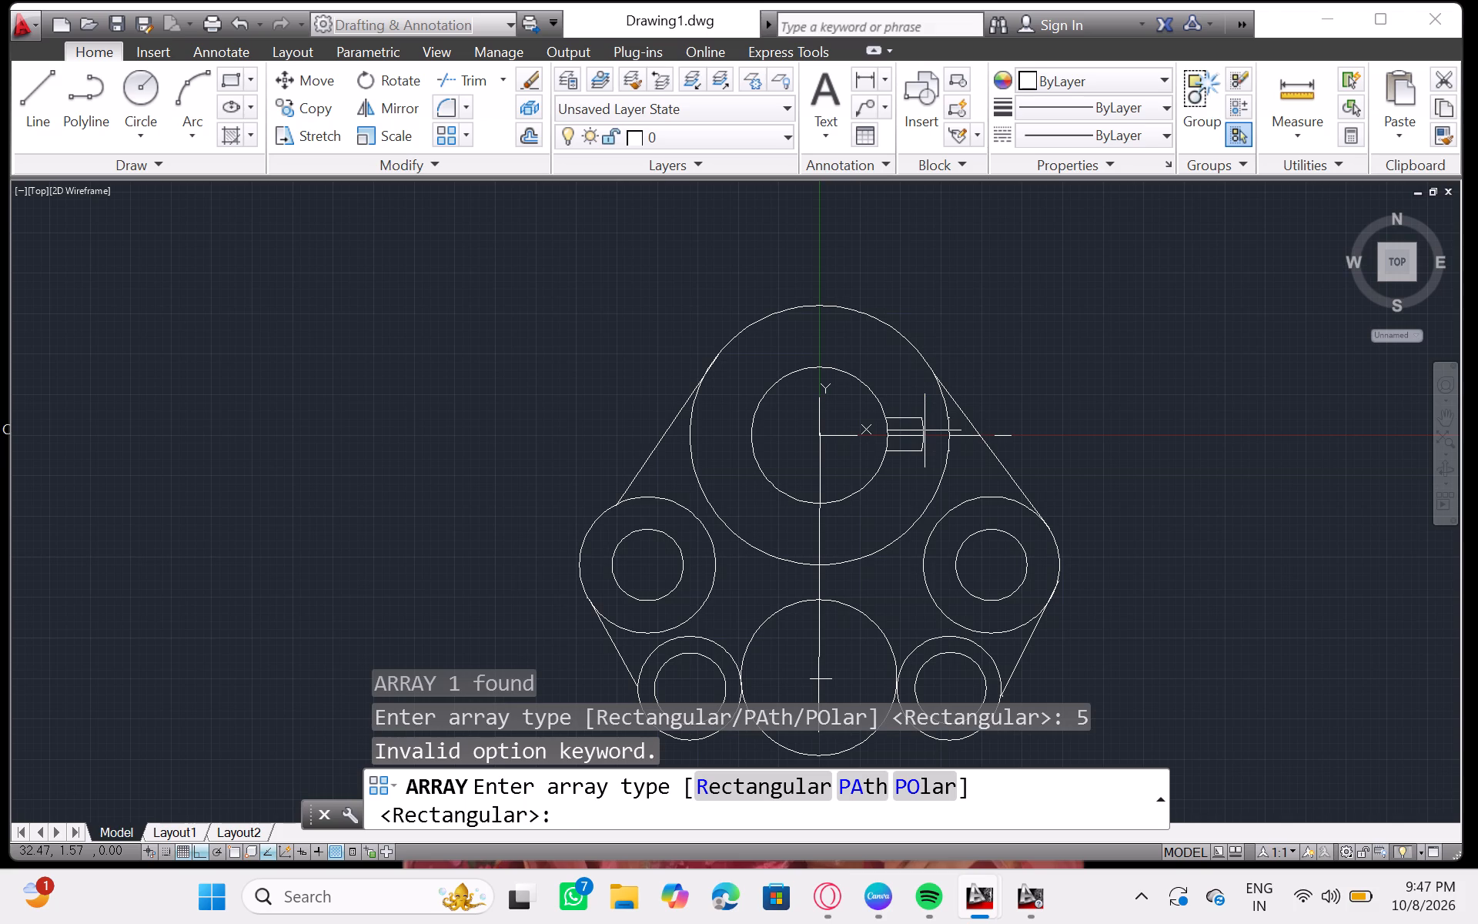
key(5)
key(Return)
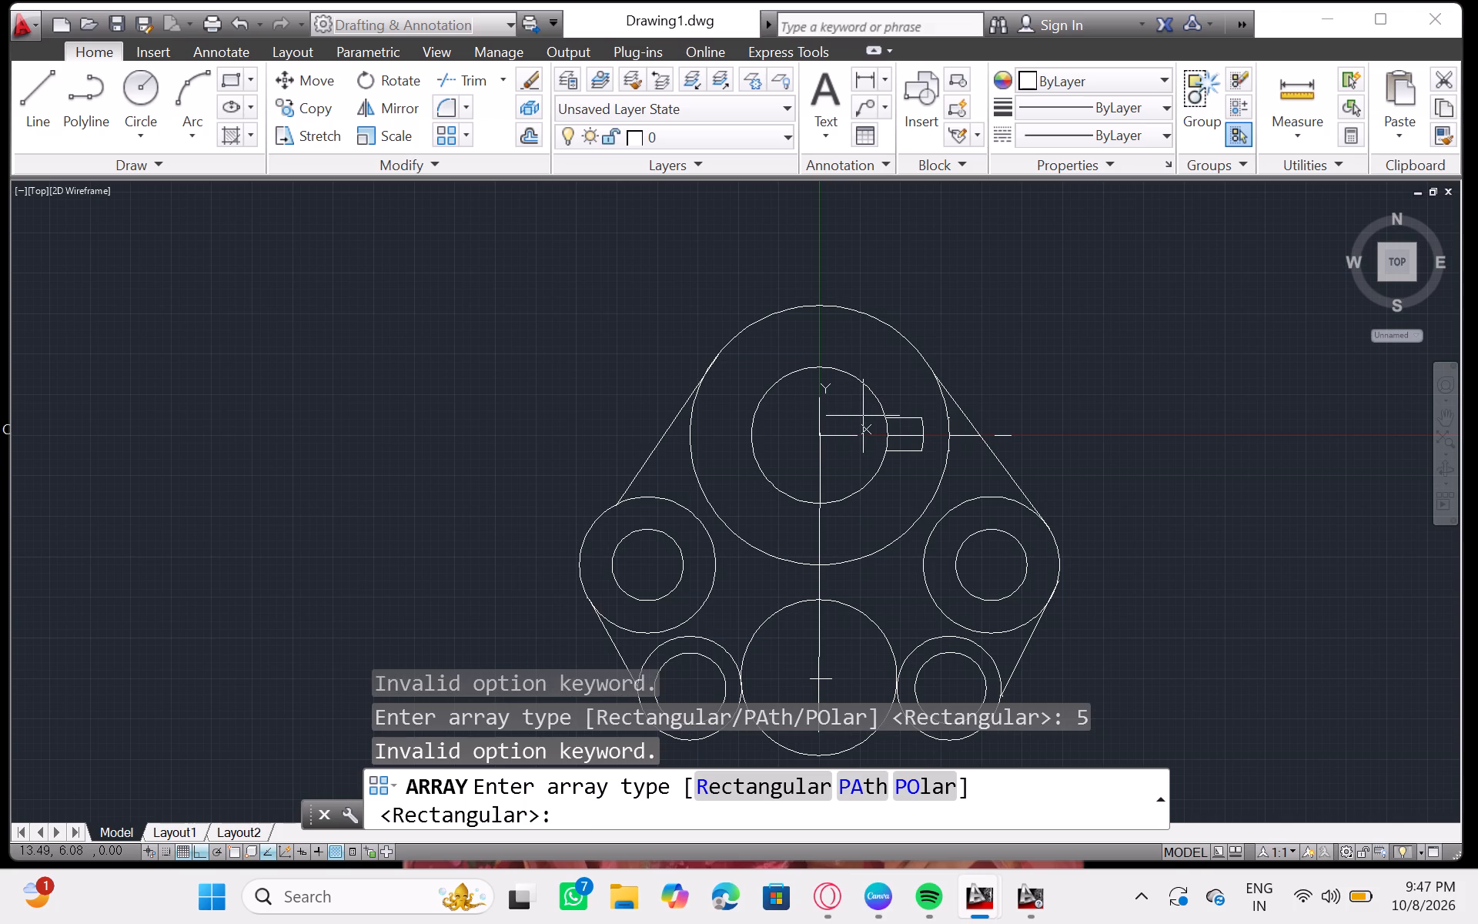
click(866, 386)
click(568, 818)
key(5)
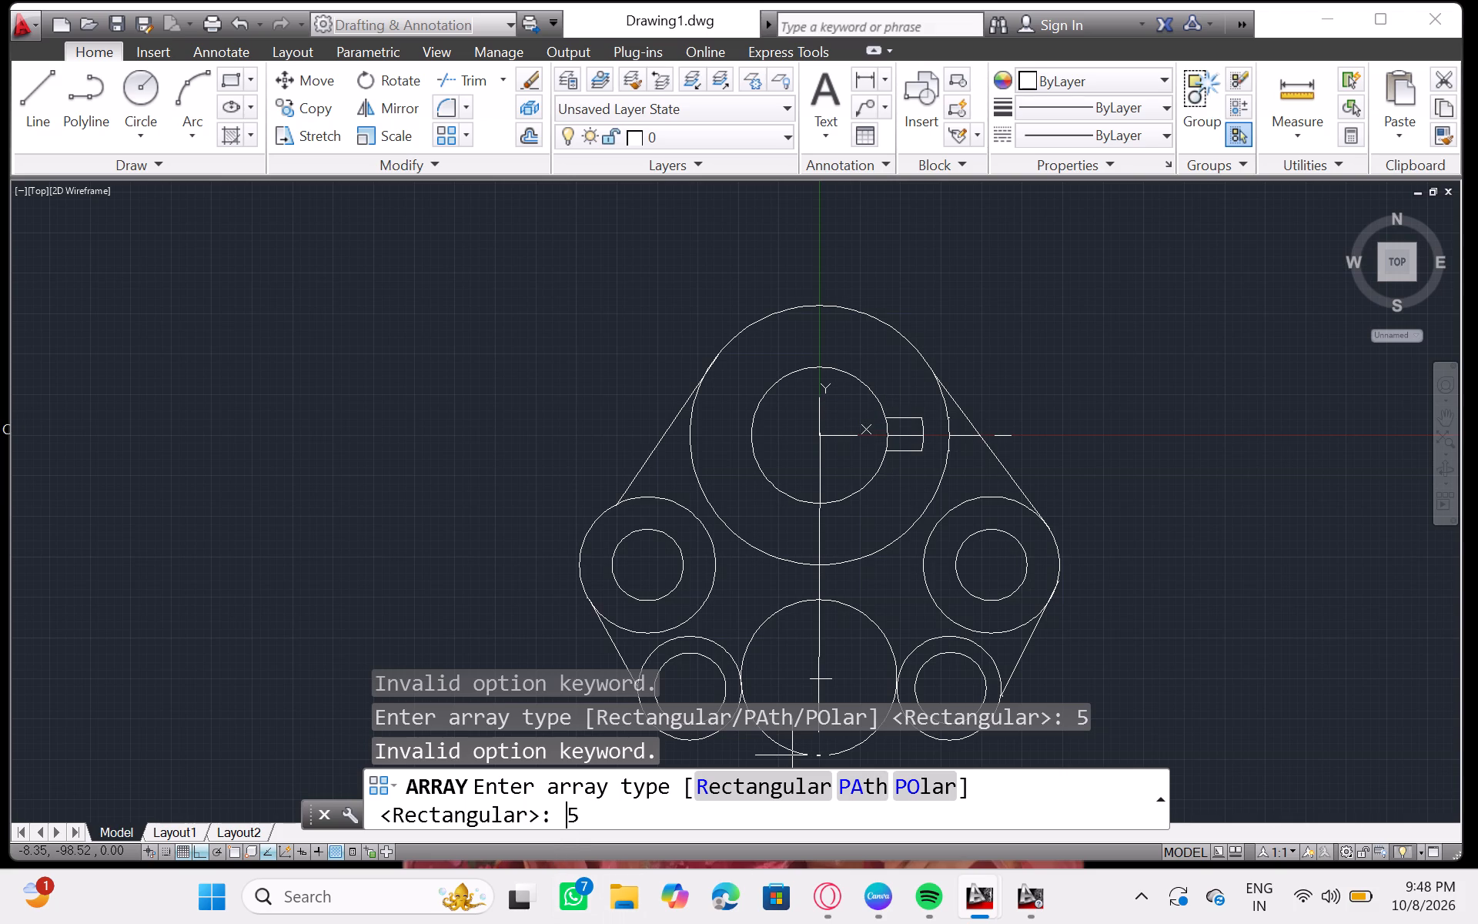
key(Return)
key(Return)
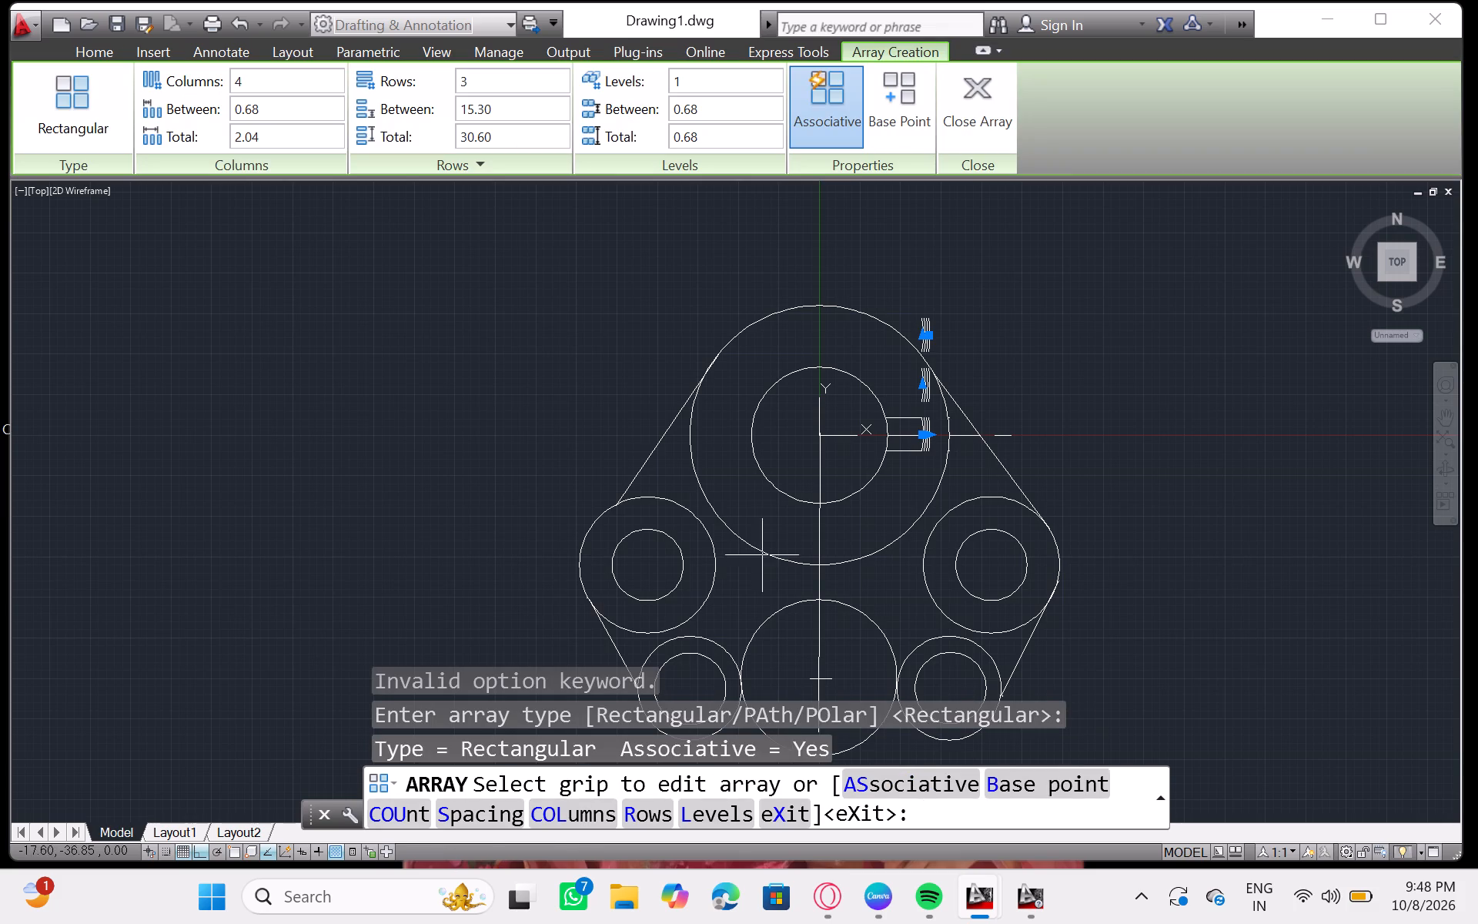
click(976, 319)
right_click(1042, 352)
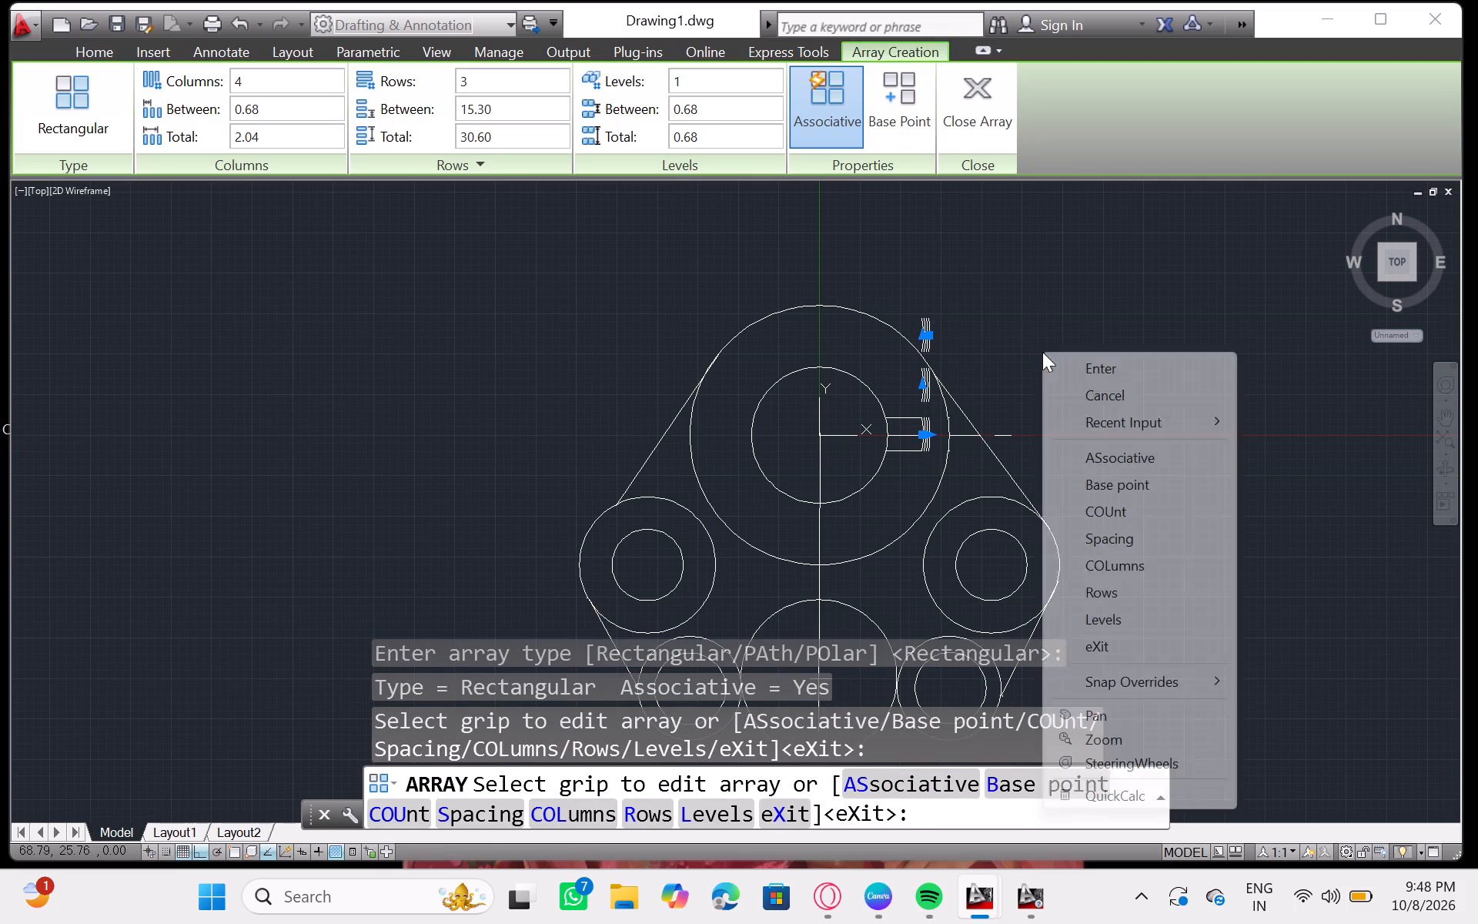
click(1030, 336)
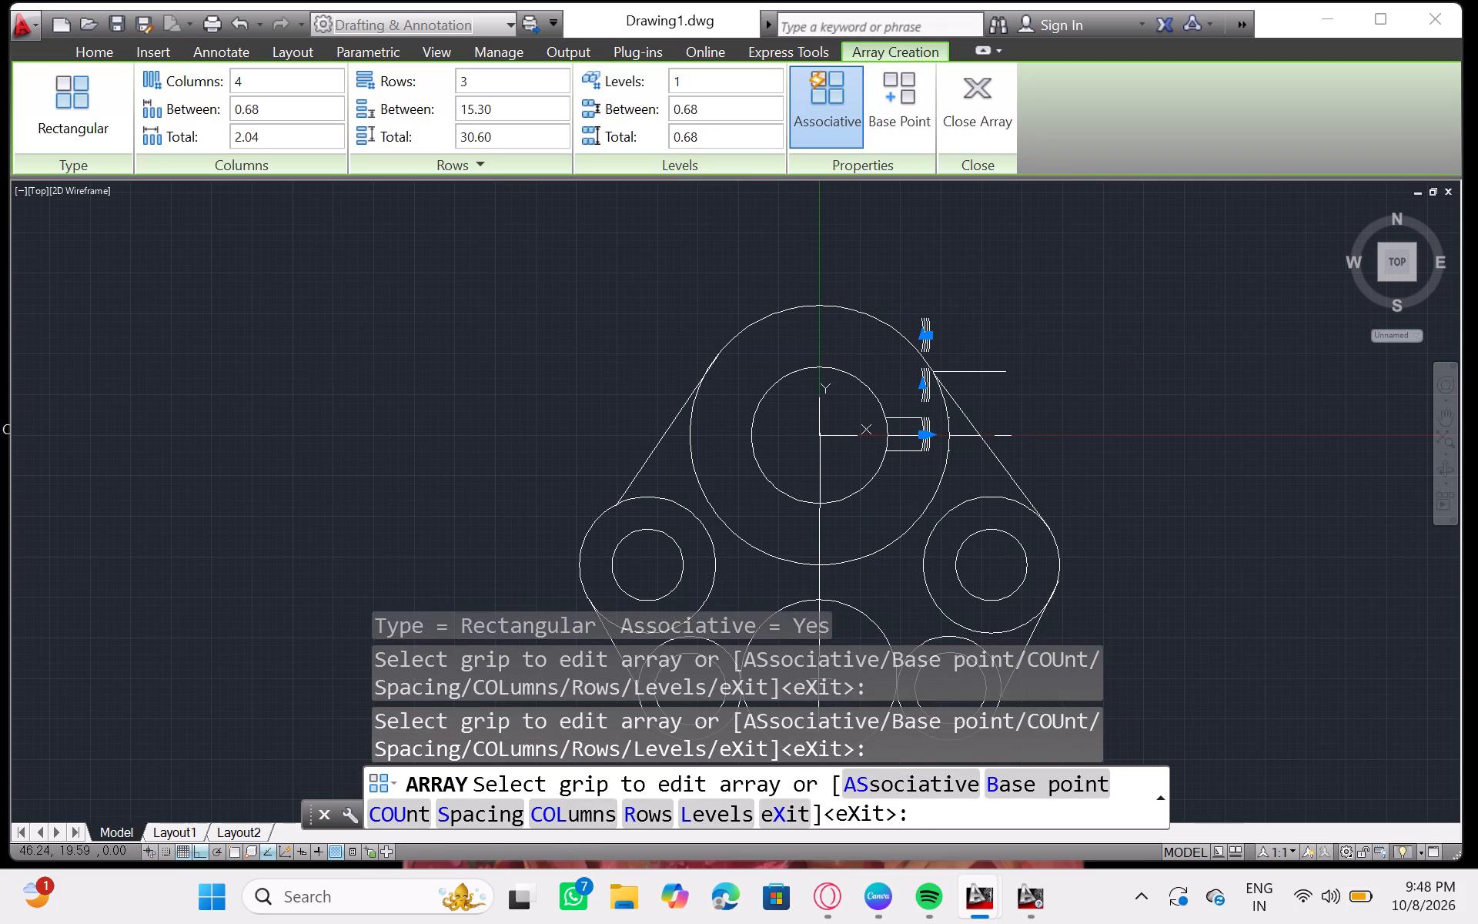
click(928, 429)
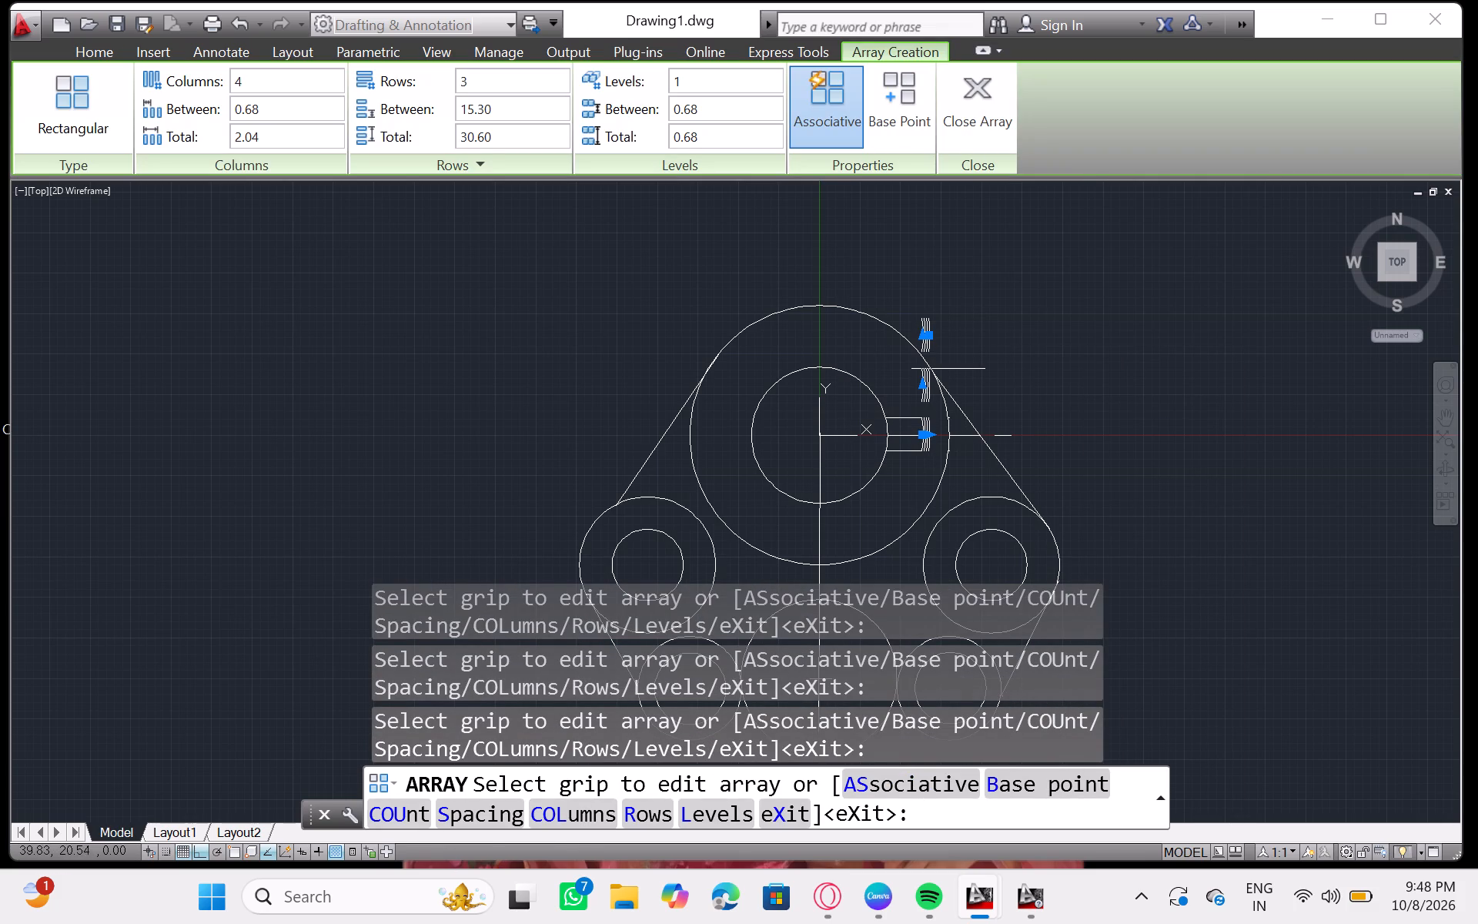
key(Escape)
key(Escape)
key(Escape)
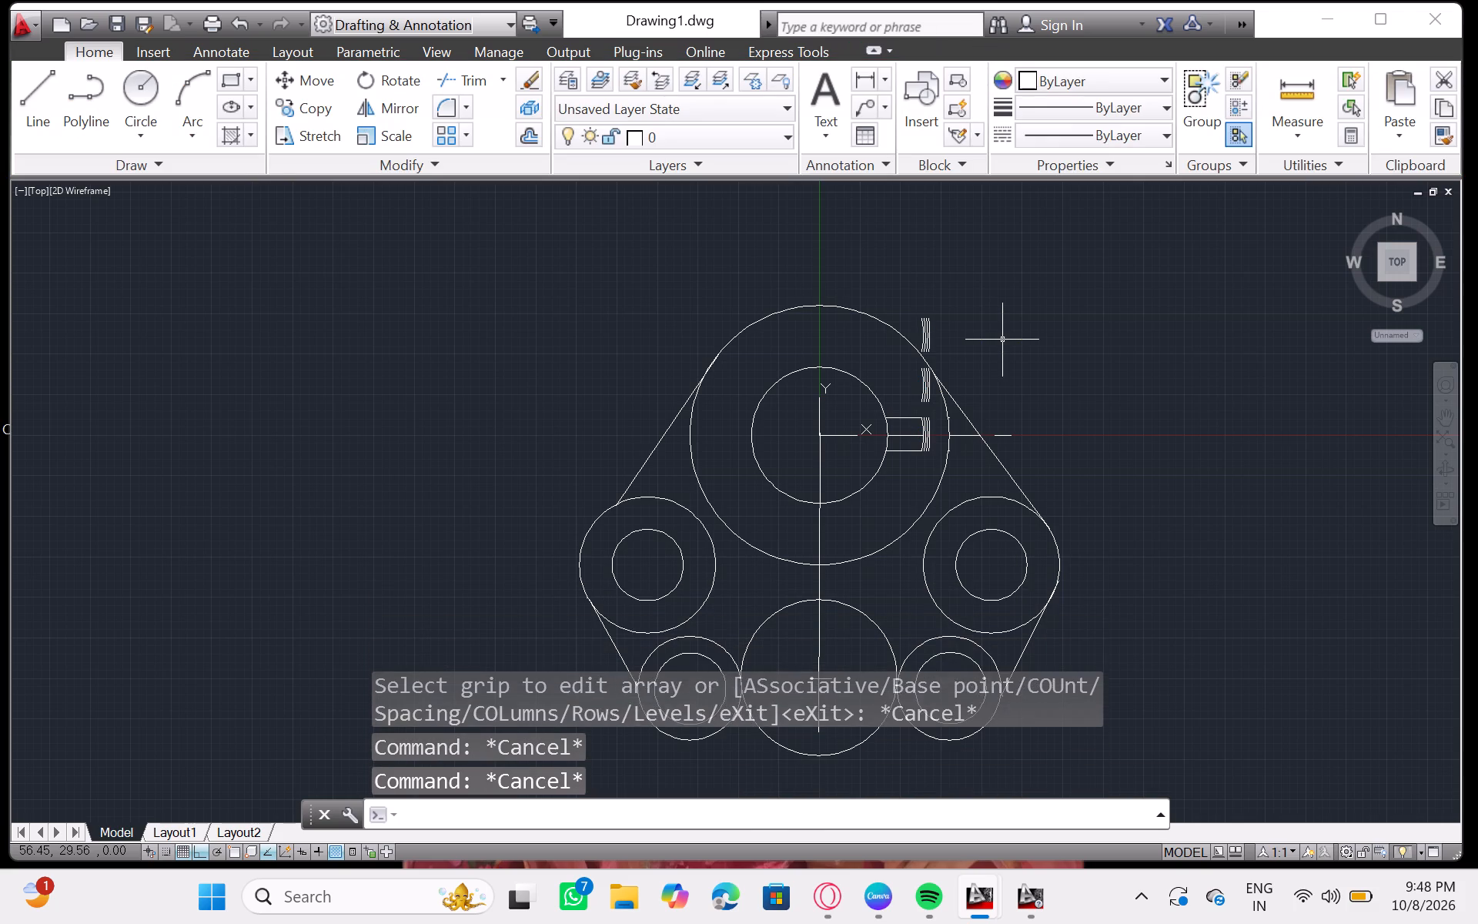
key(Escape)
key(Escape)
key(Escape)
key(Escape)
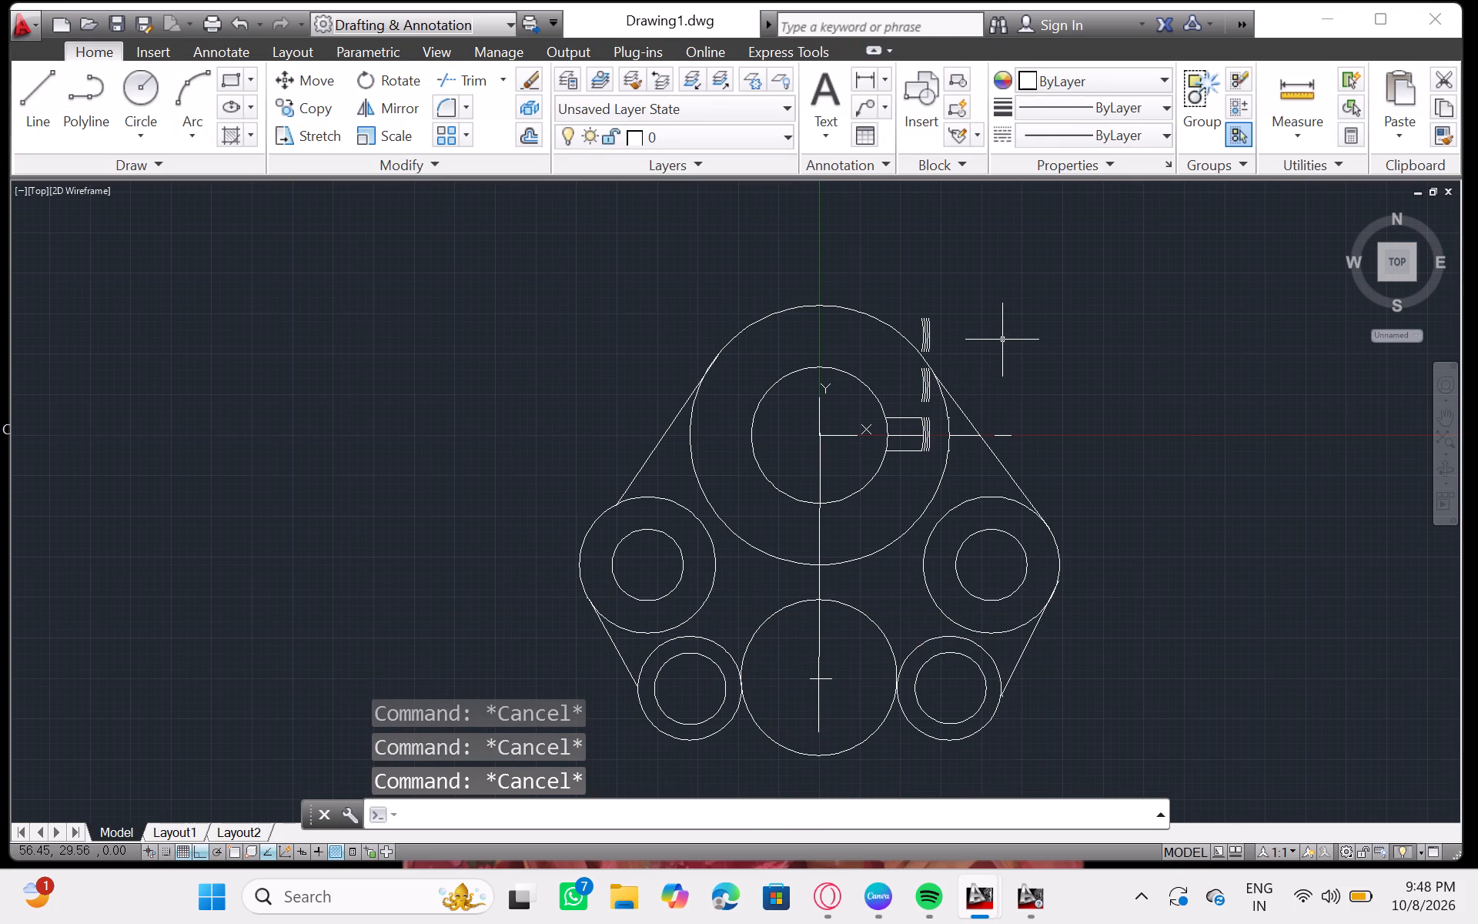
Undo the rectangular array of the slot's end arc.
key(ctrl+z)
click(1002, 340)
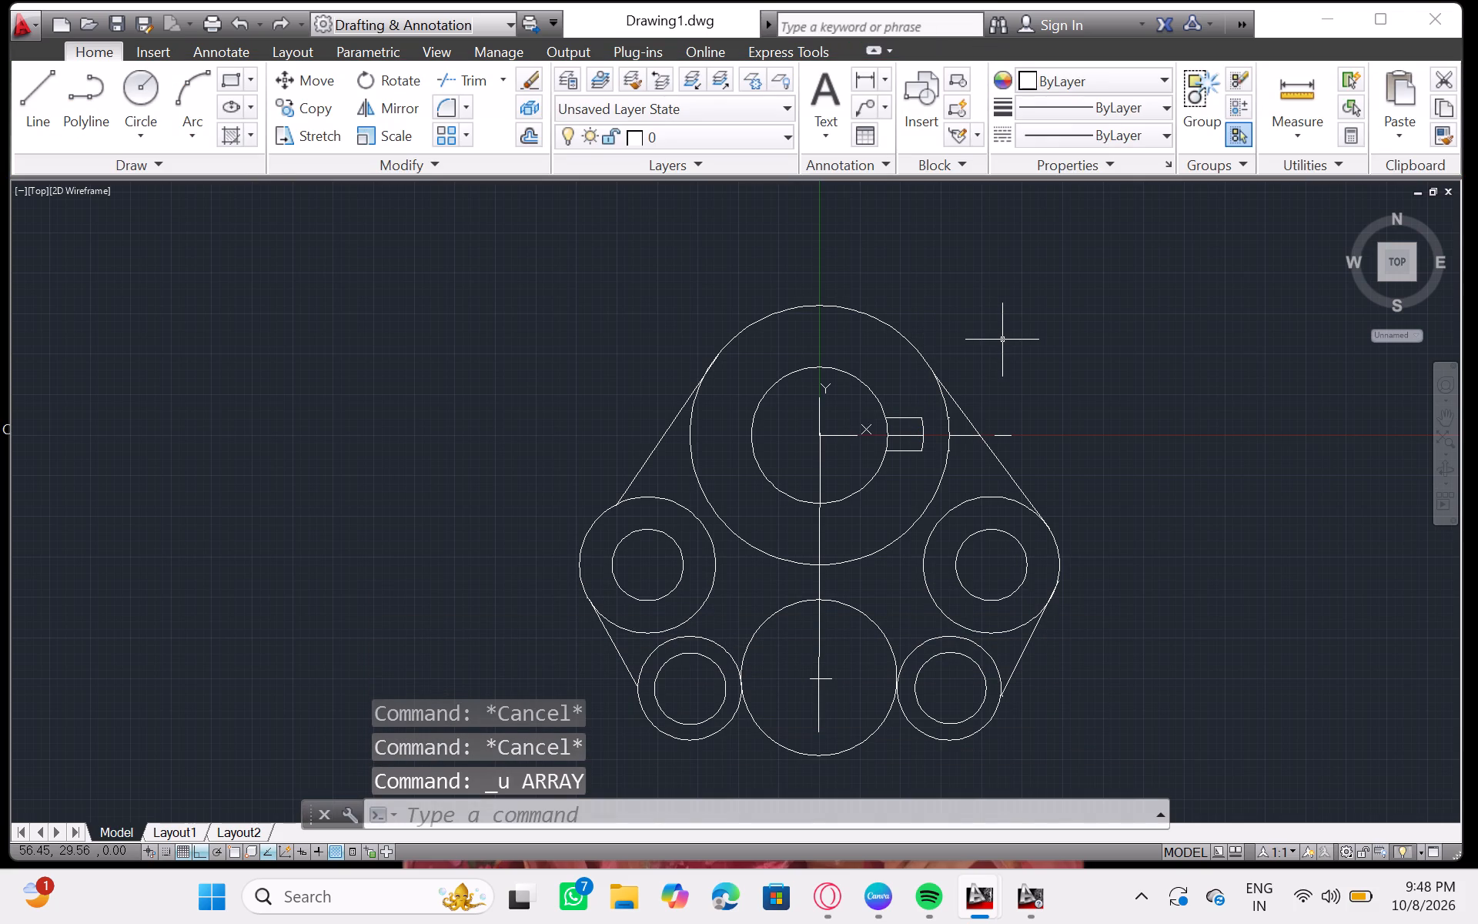
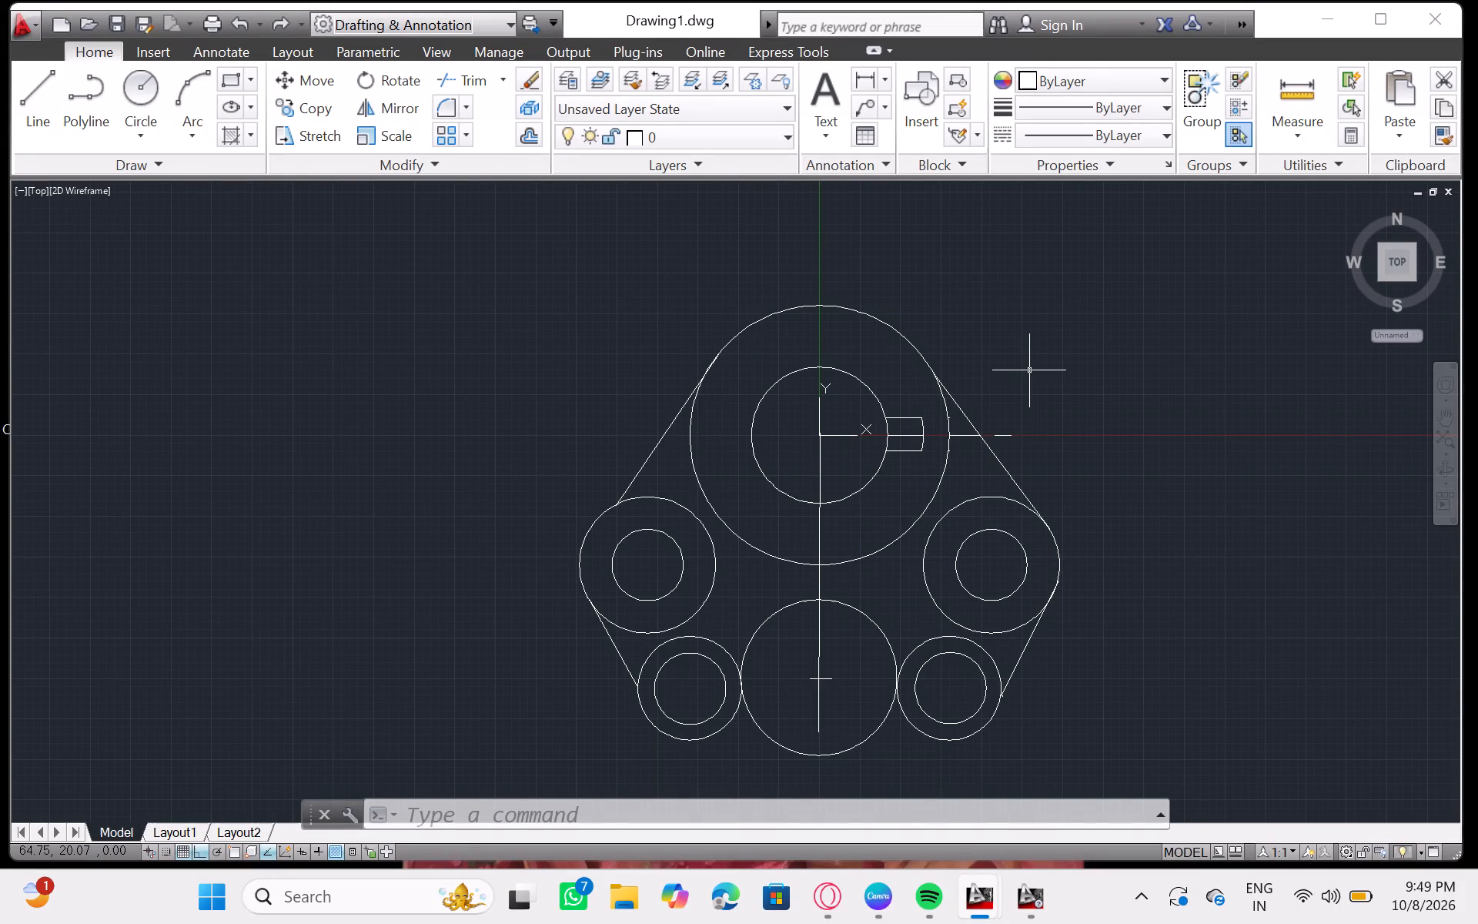
Erase the horizontal centre-line piece inside the slot and the two pieces outside the large boss's outer circle, using Trim's erase option.
text(tr)
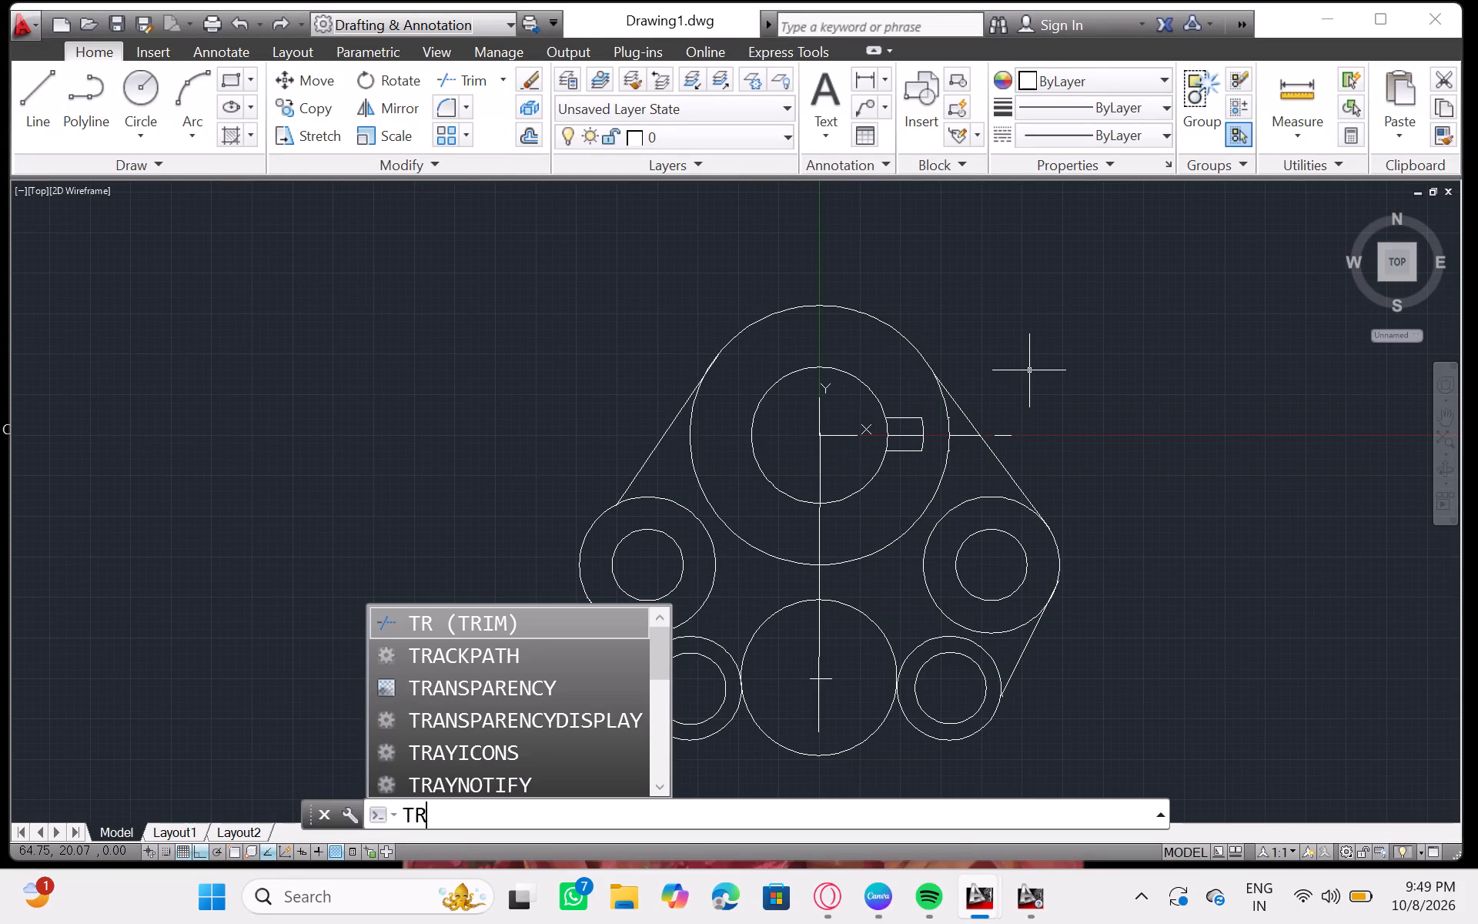
key(Return)
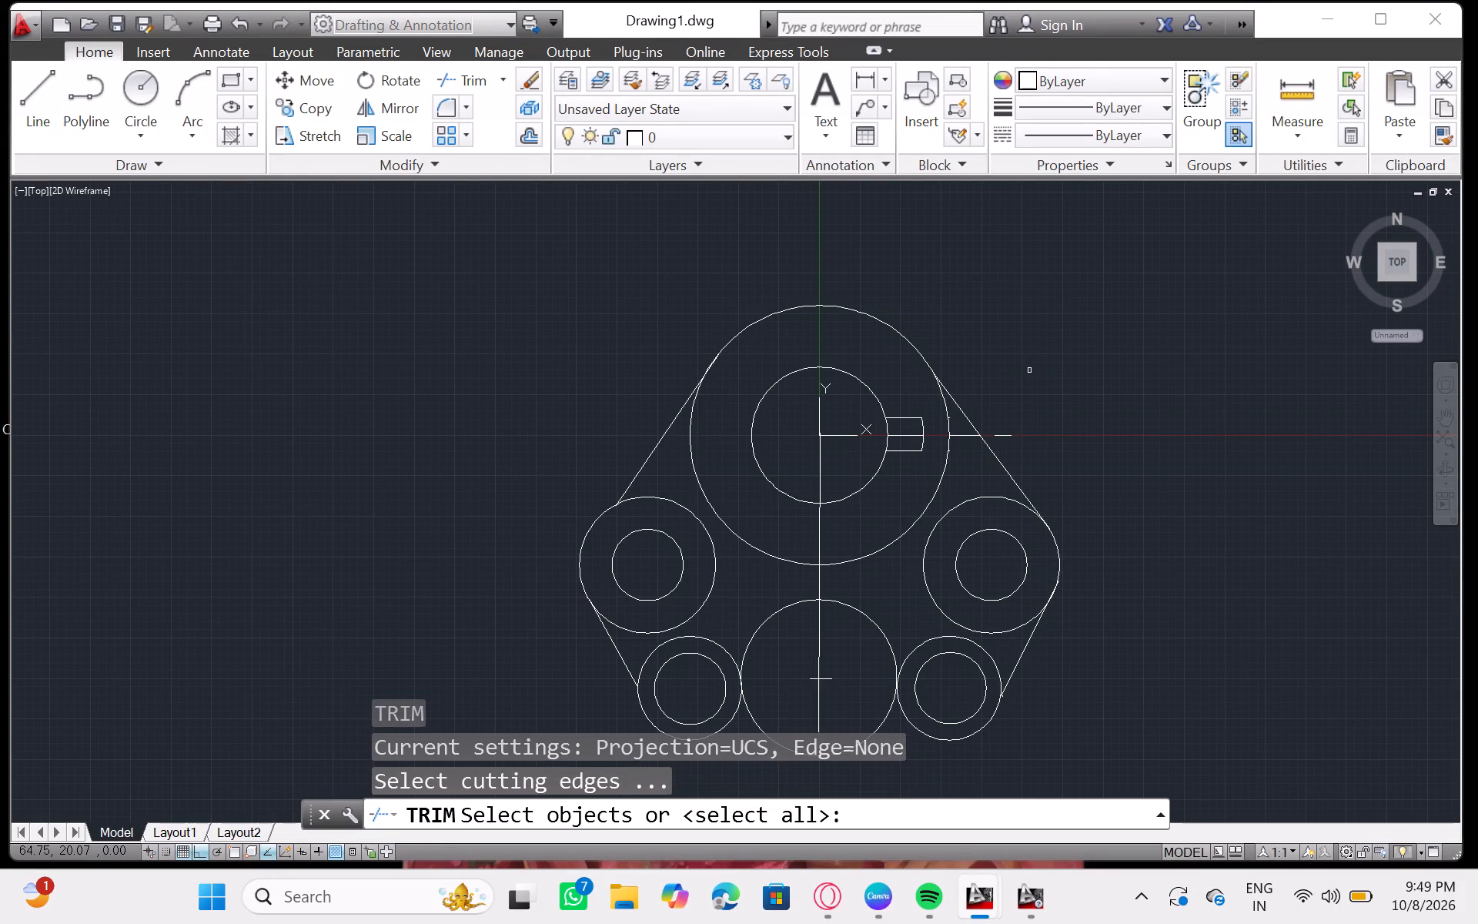
key(Return)
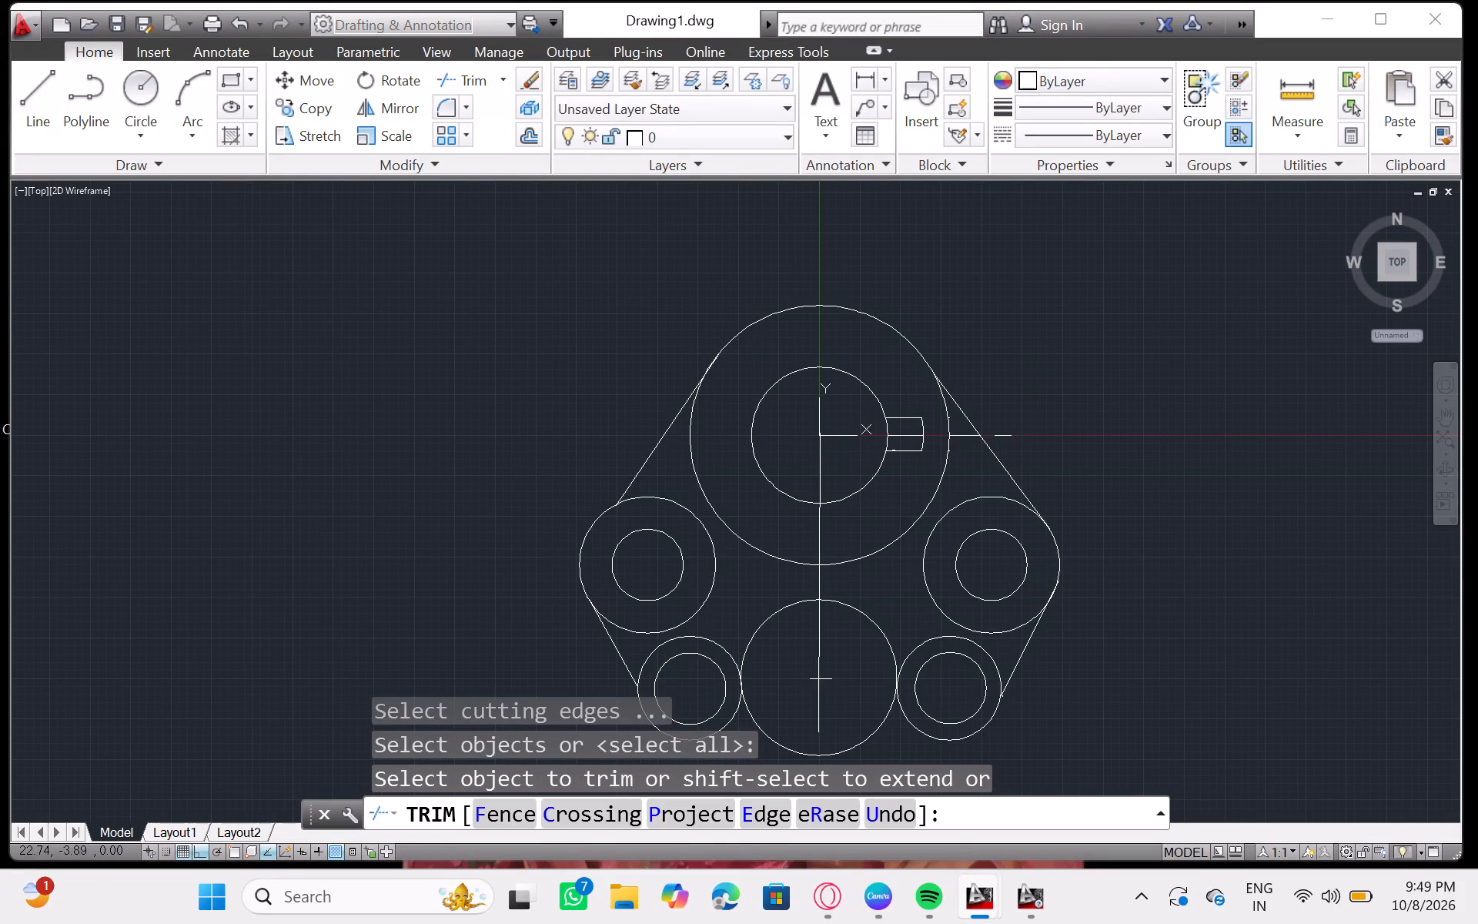
click(905, 437)
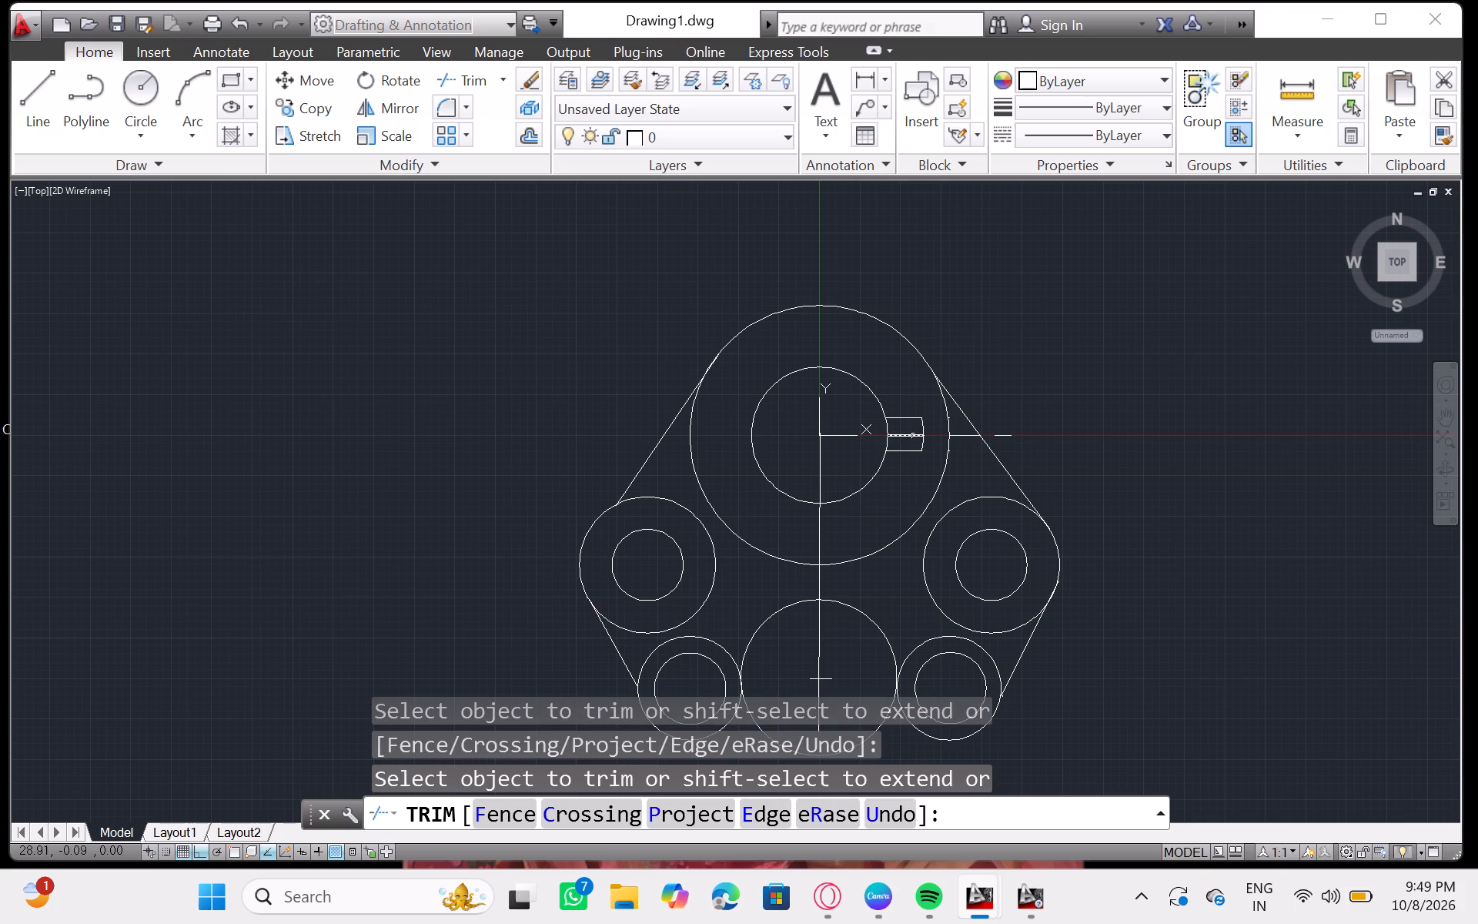
click(911, 435)
click(906, 437)
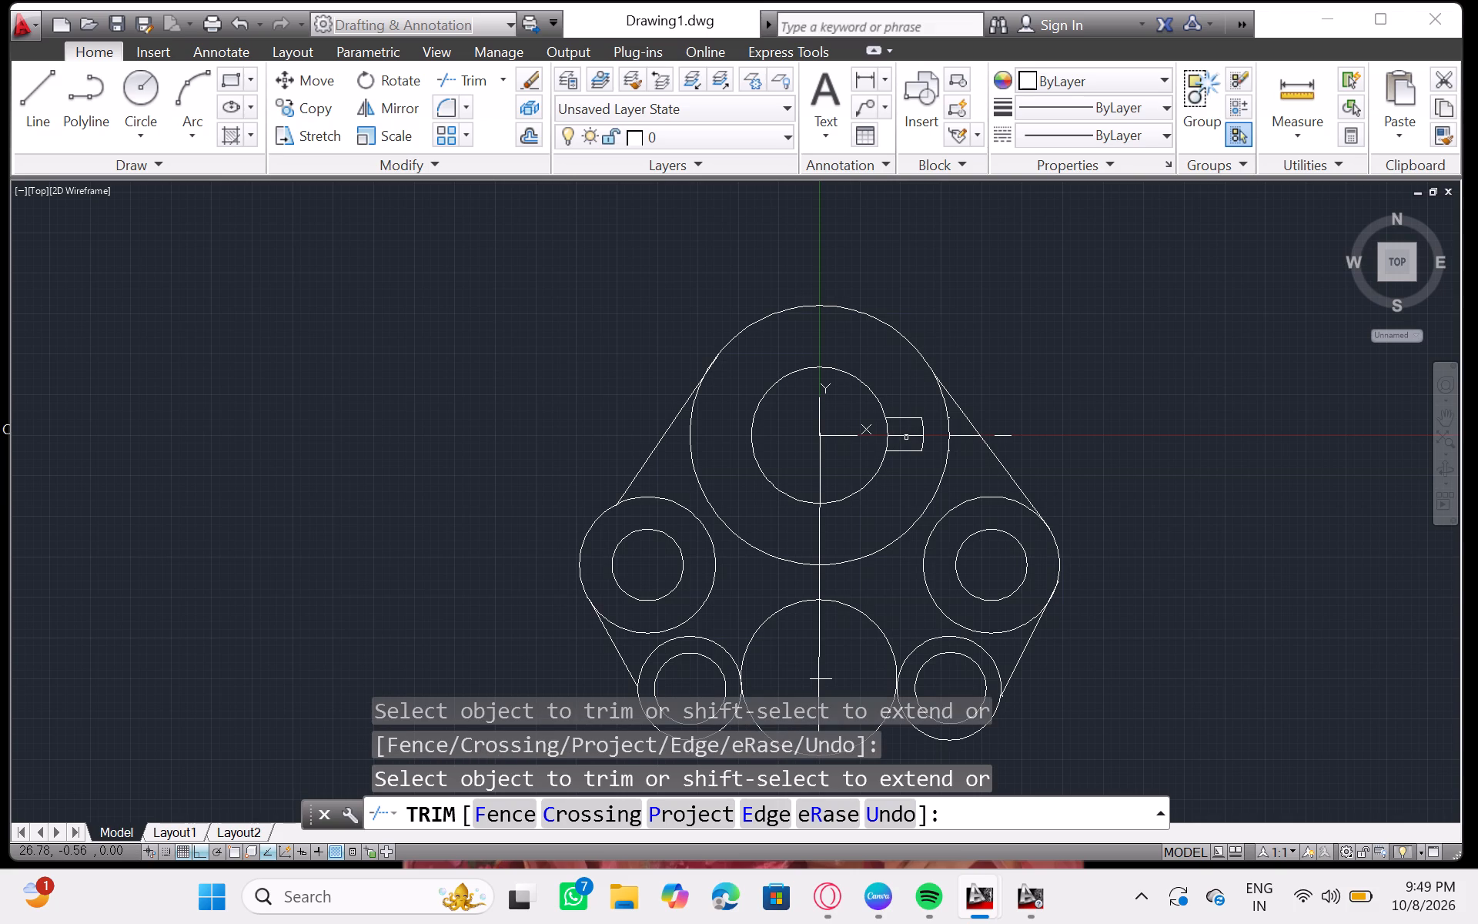
click(906, 437)
click(909, 435)
click(909, 435)
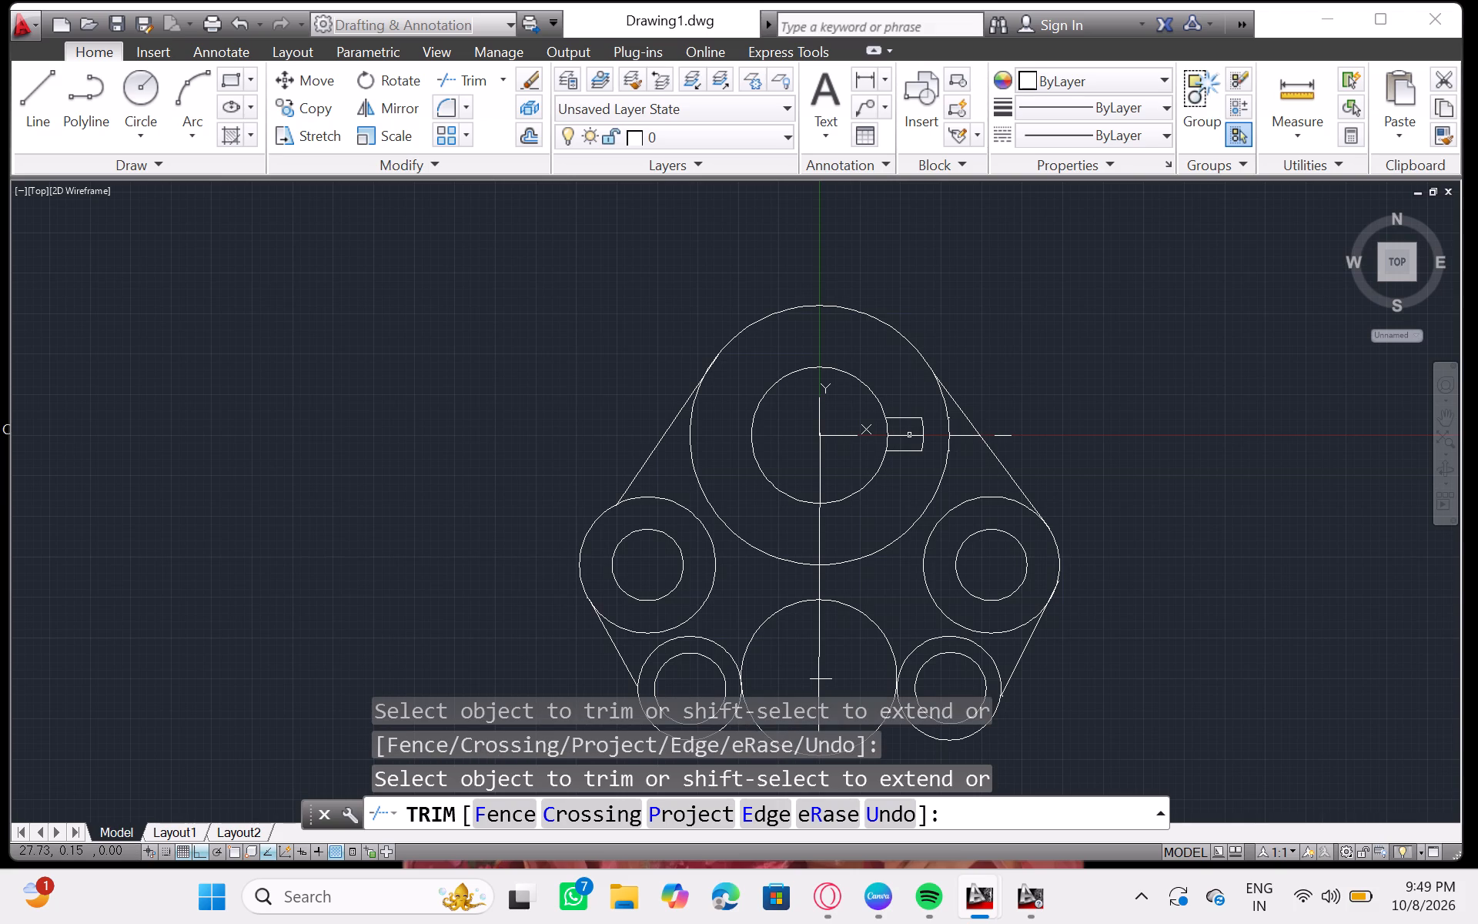
right_click(909, 435)
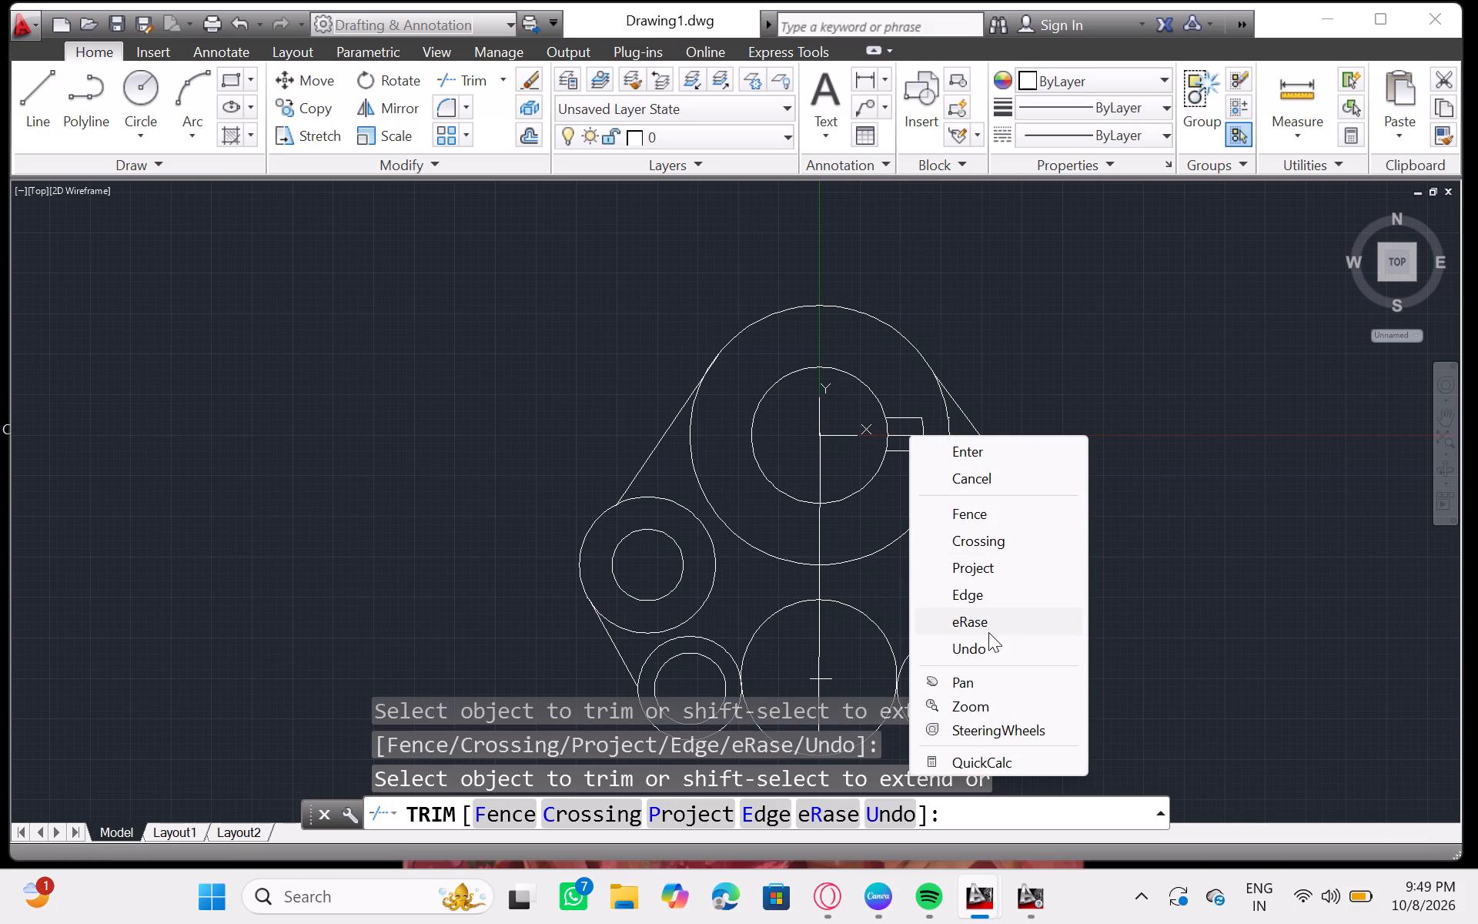
click(973, 621)
click(905, 435)
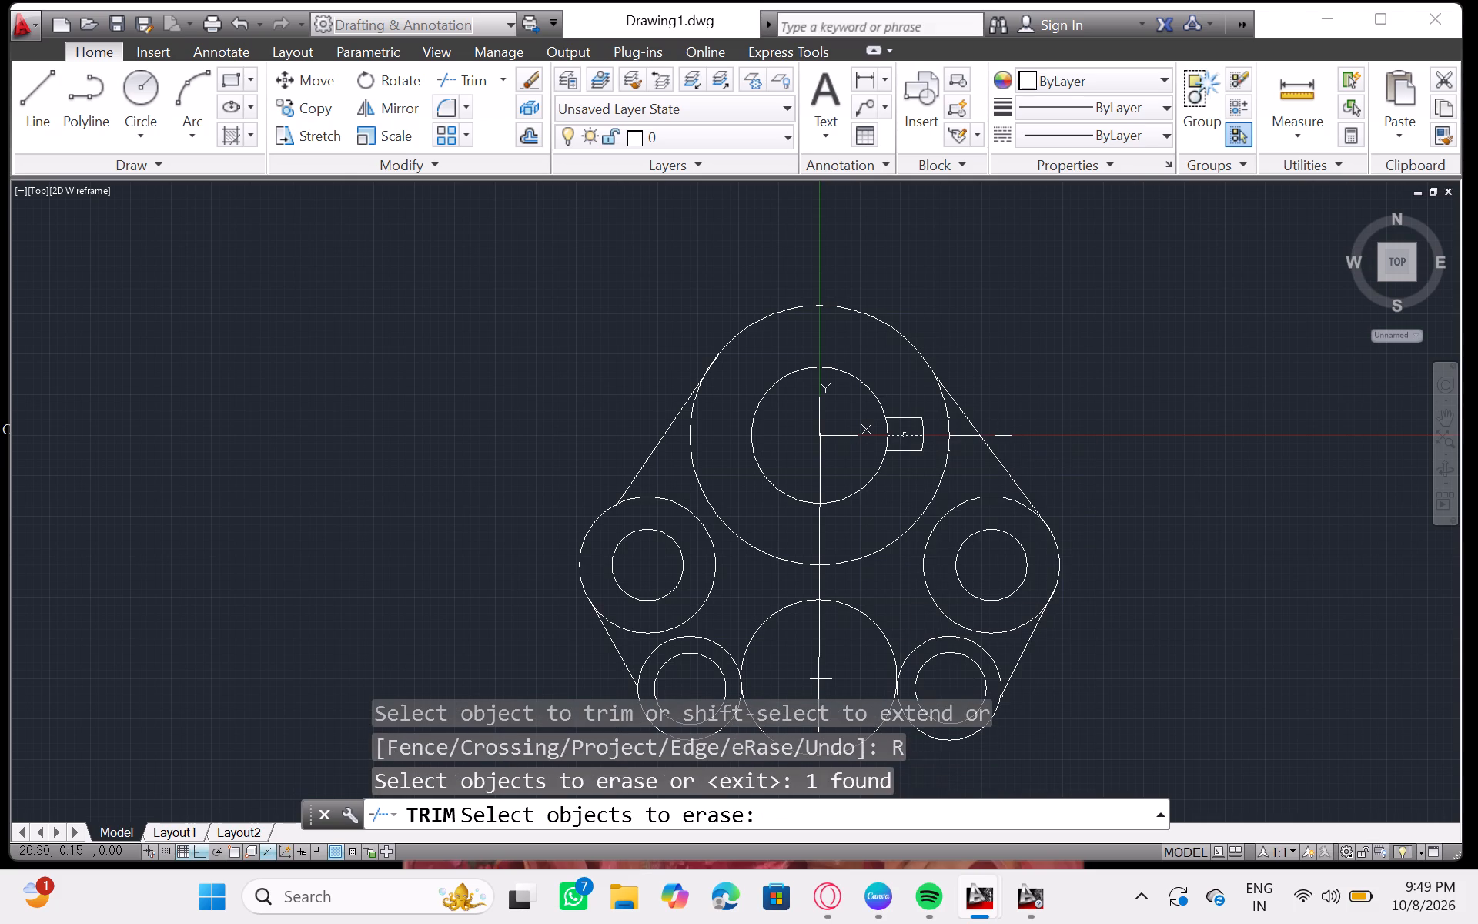
click(906, 437)
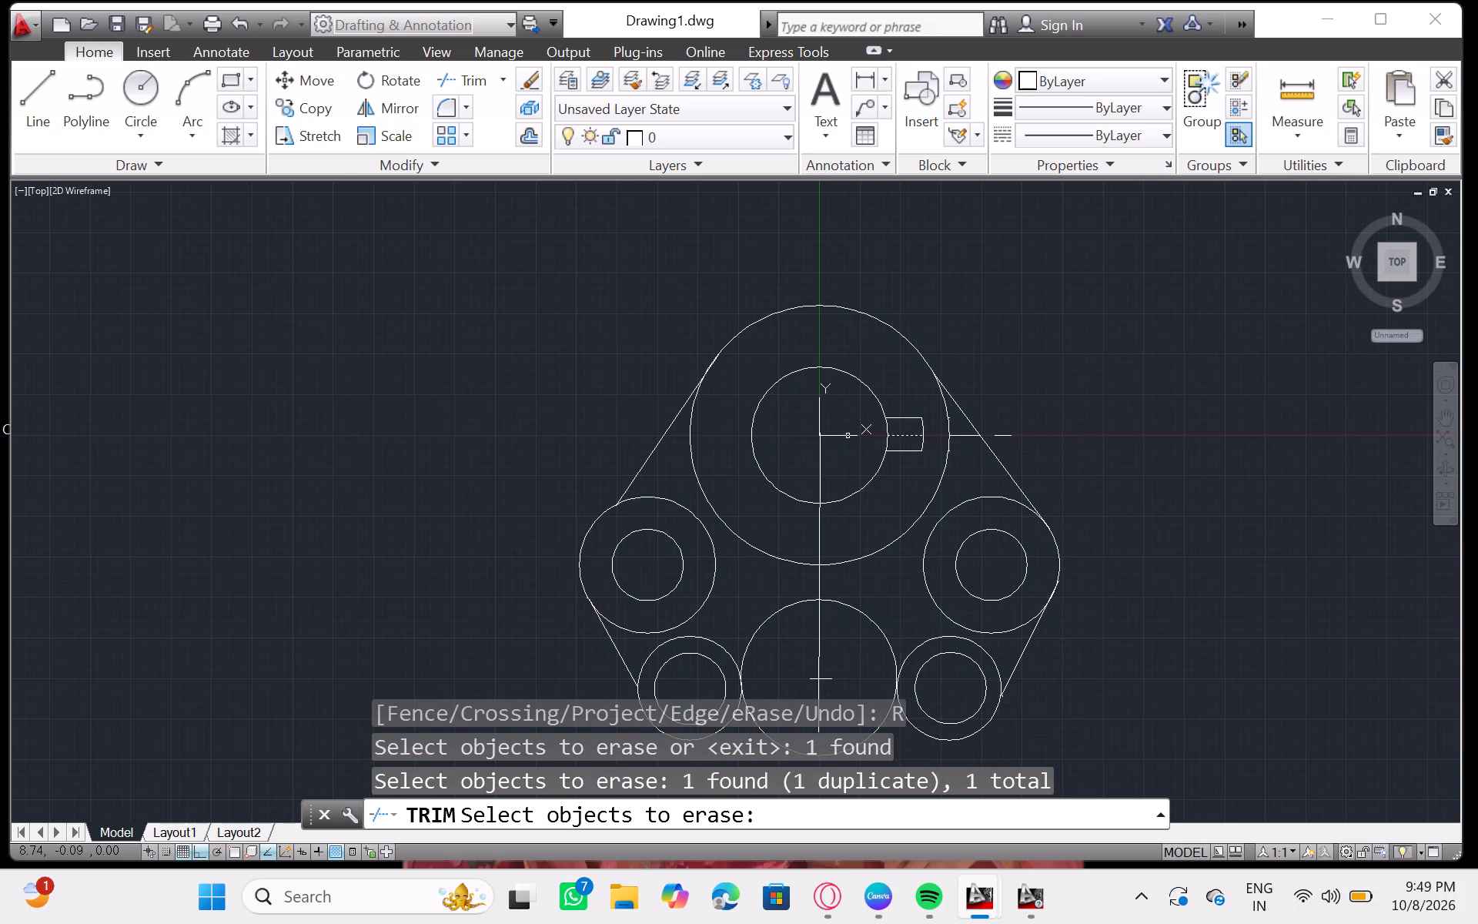
click(848, 436)
click(840, 433)
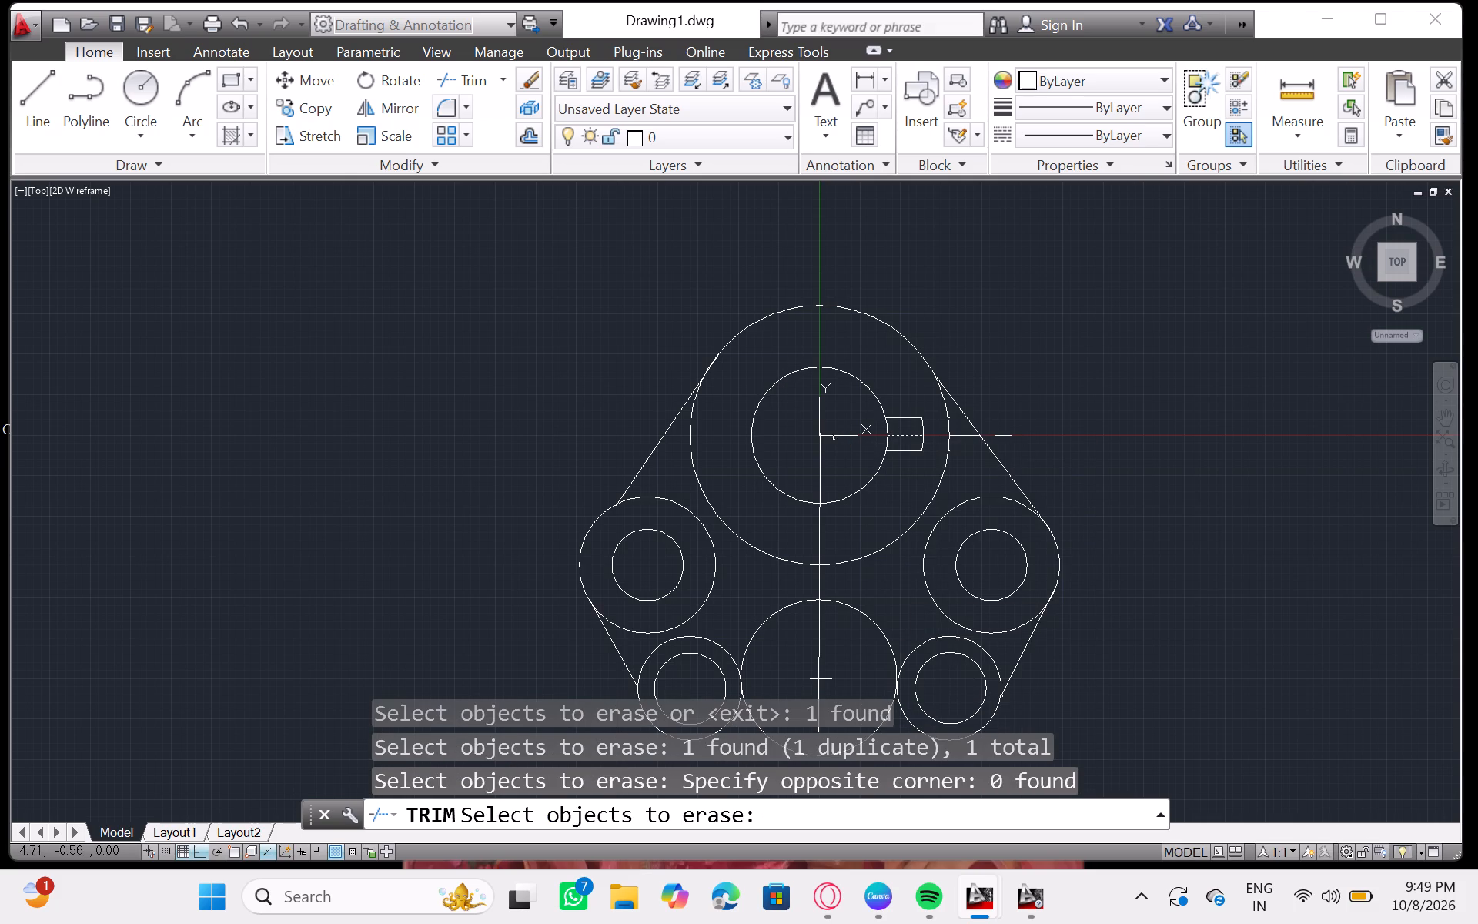
click(834, 437)
click(838, 434)
click(851, 440)
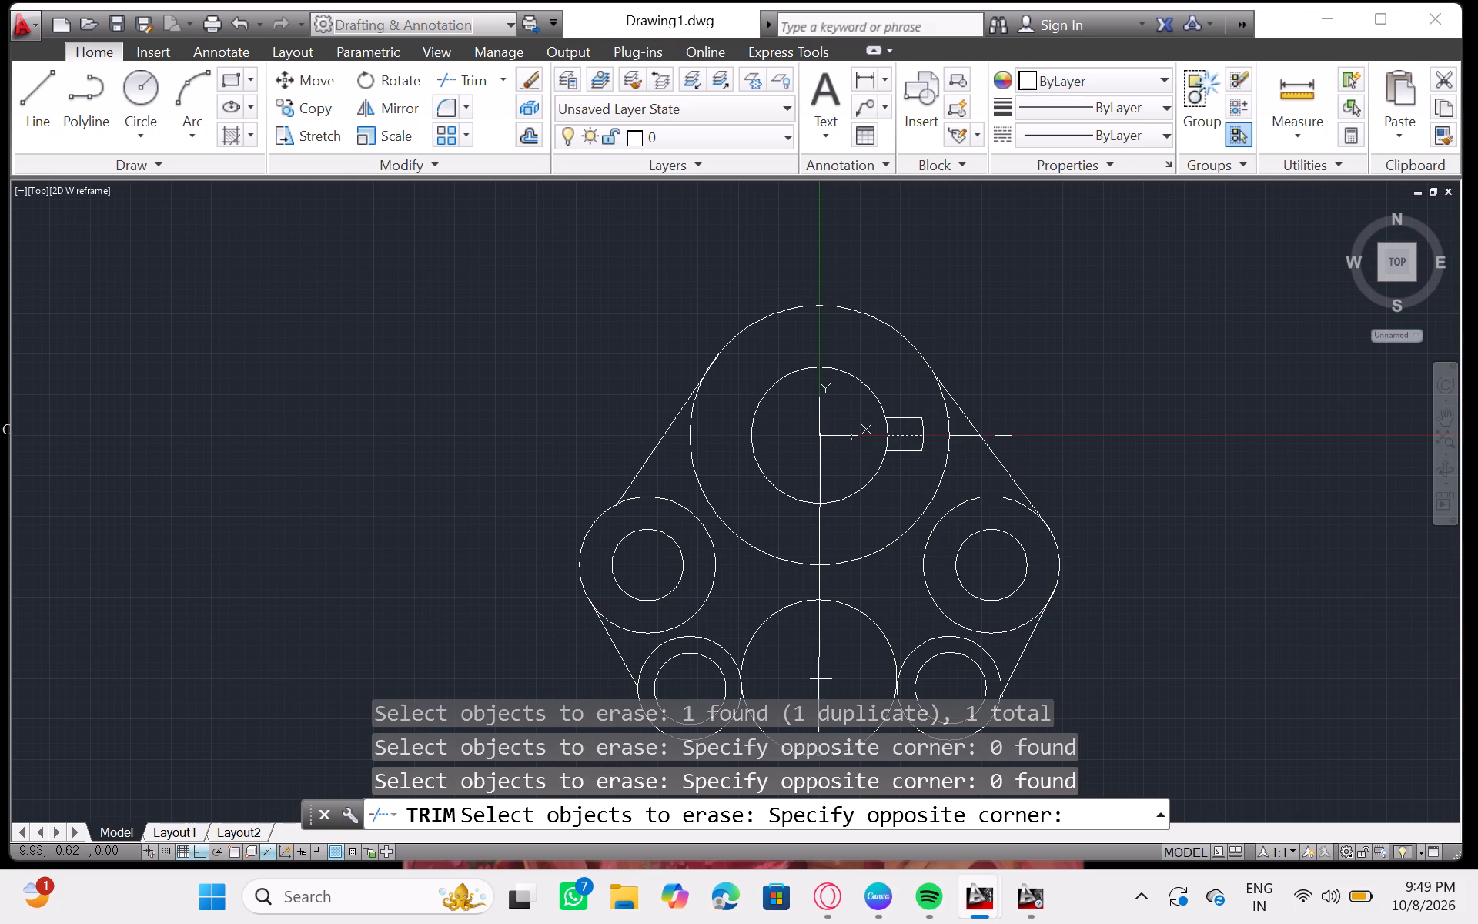
right_click(851, 432)
click(848, 435)
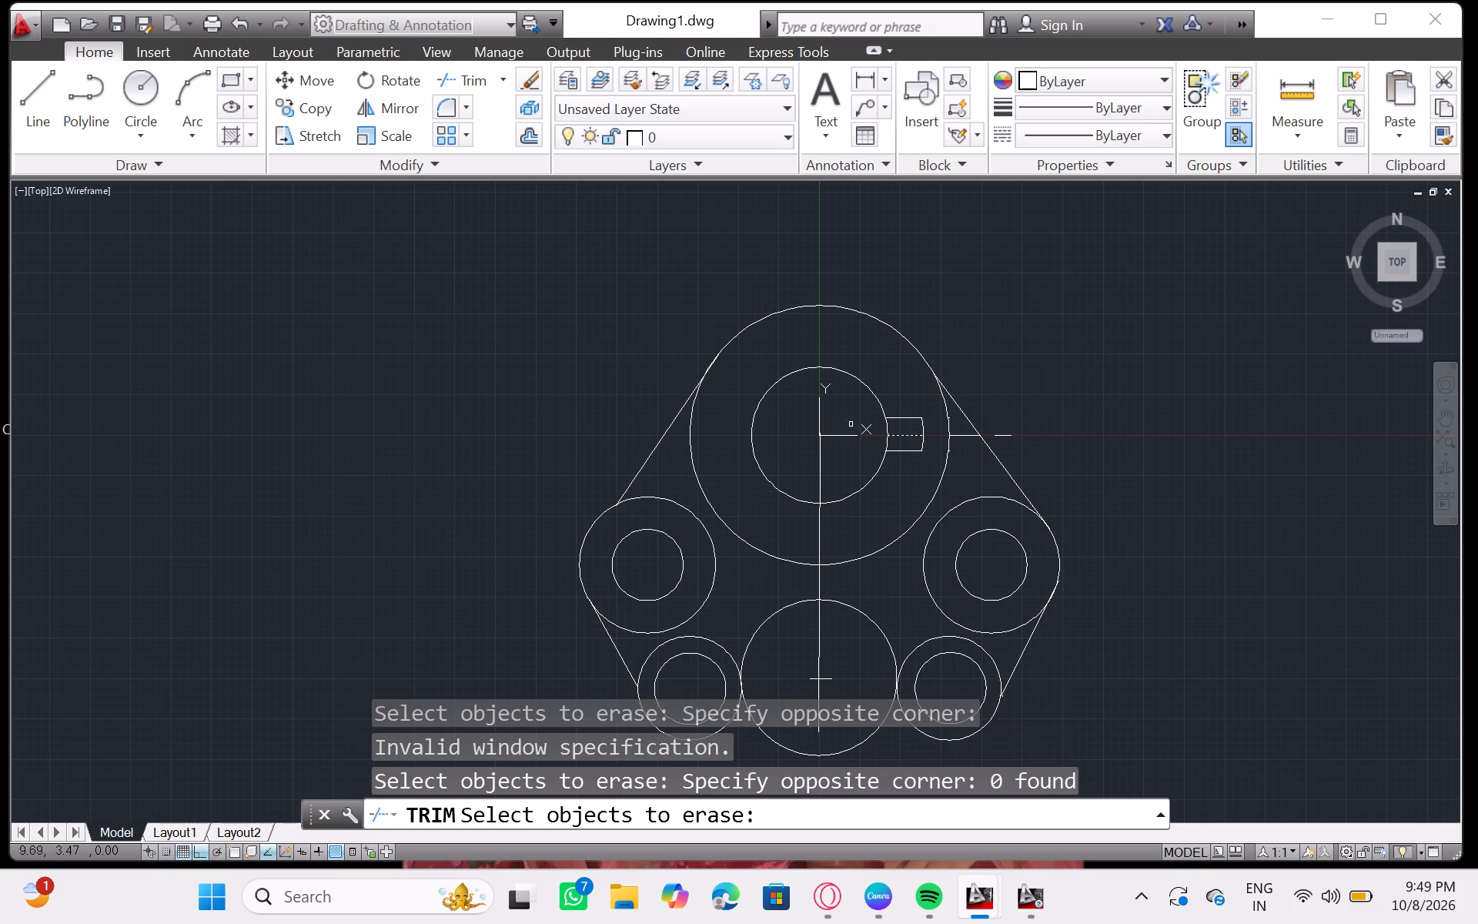
click(1005, 436)
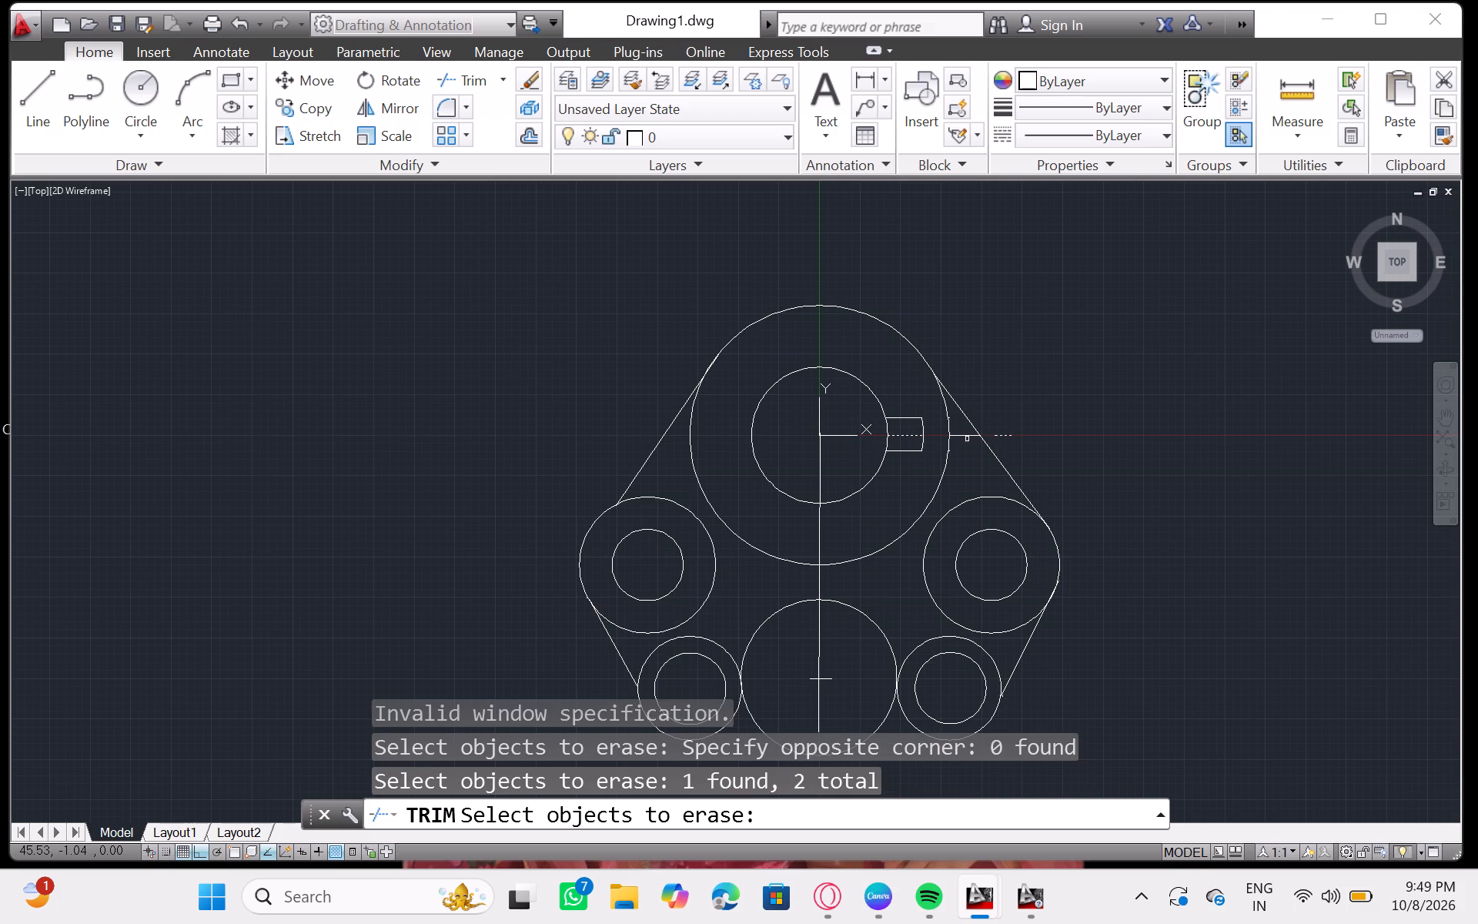
click(966, 437)
click(844, 437)
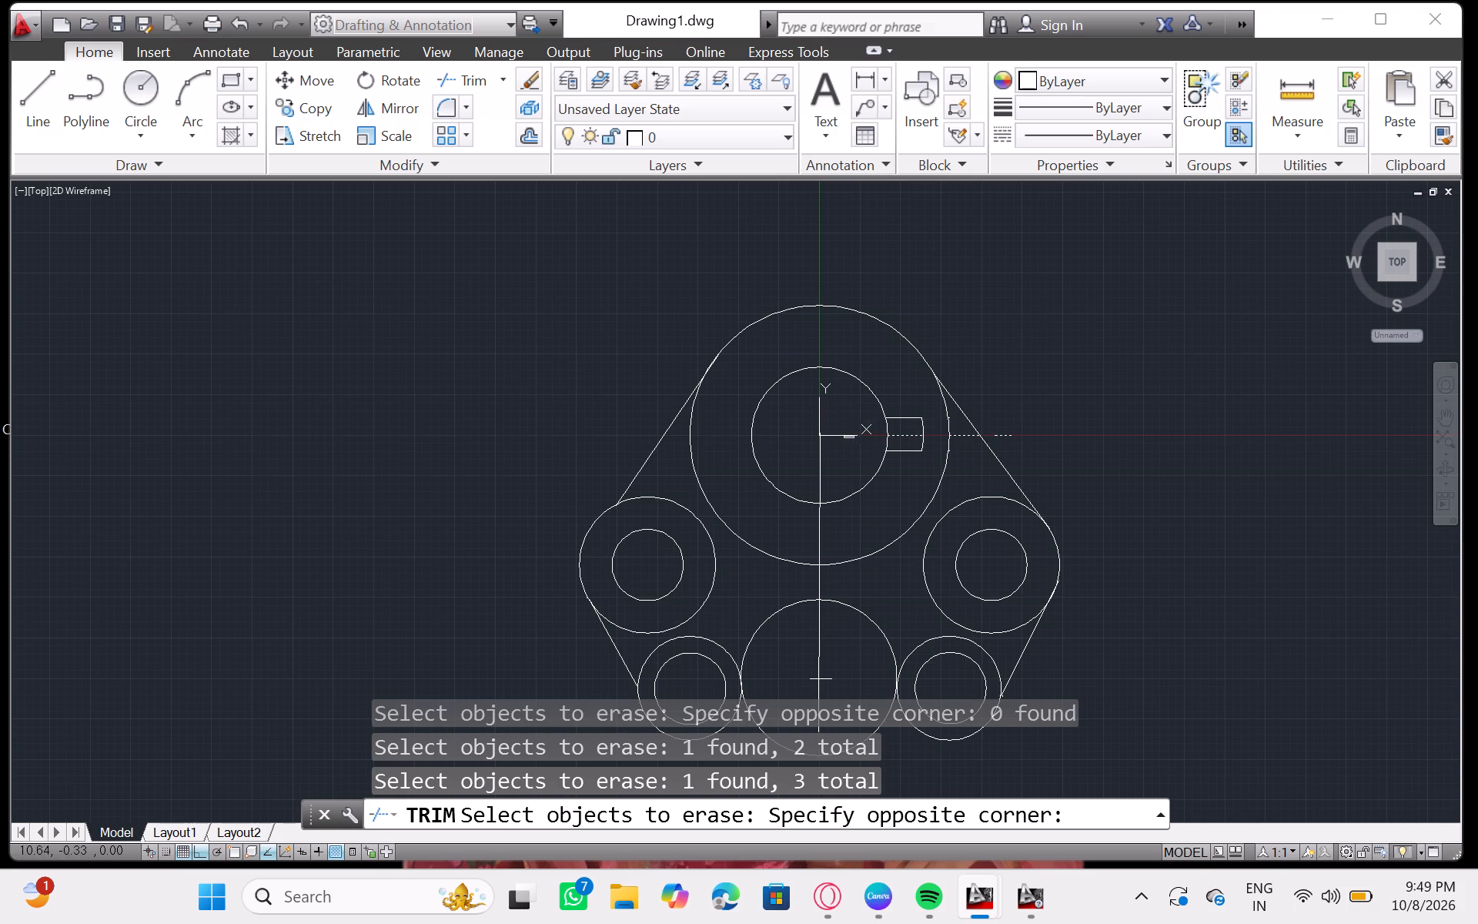
click(851, 435)
right_click(851, 434)
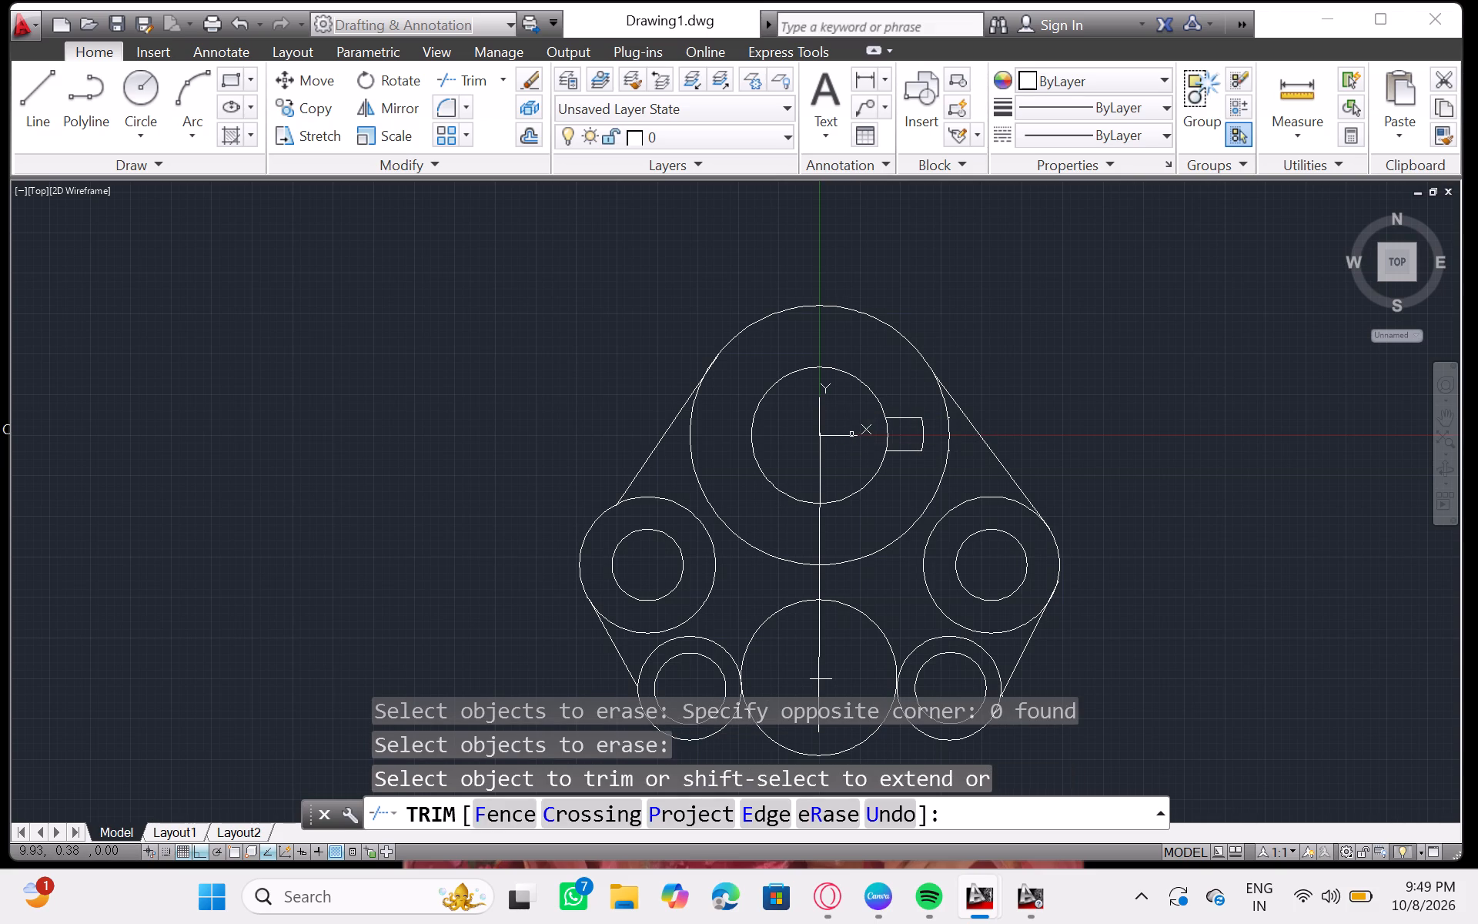
key(Escape)
key(Escape)
key(Escape)
key(Escape)
key(Escape)
key(Escape)
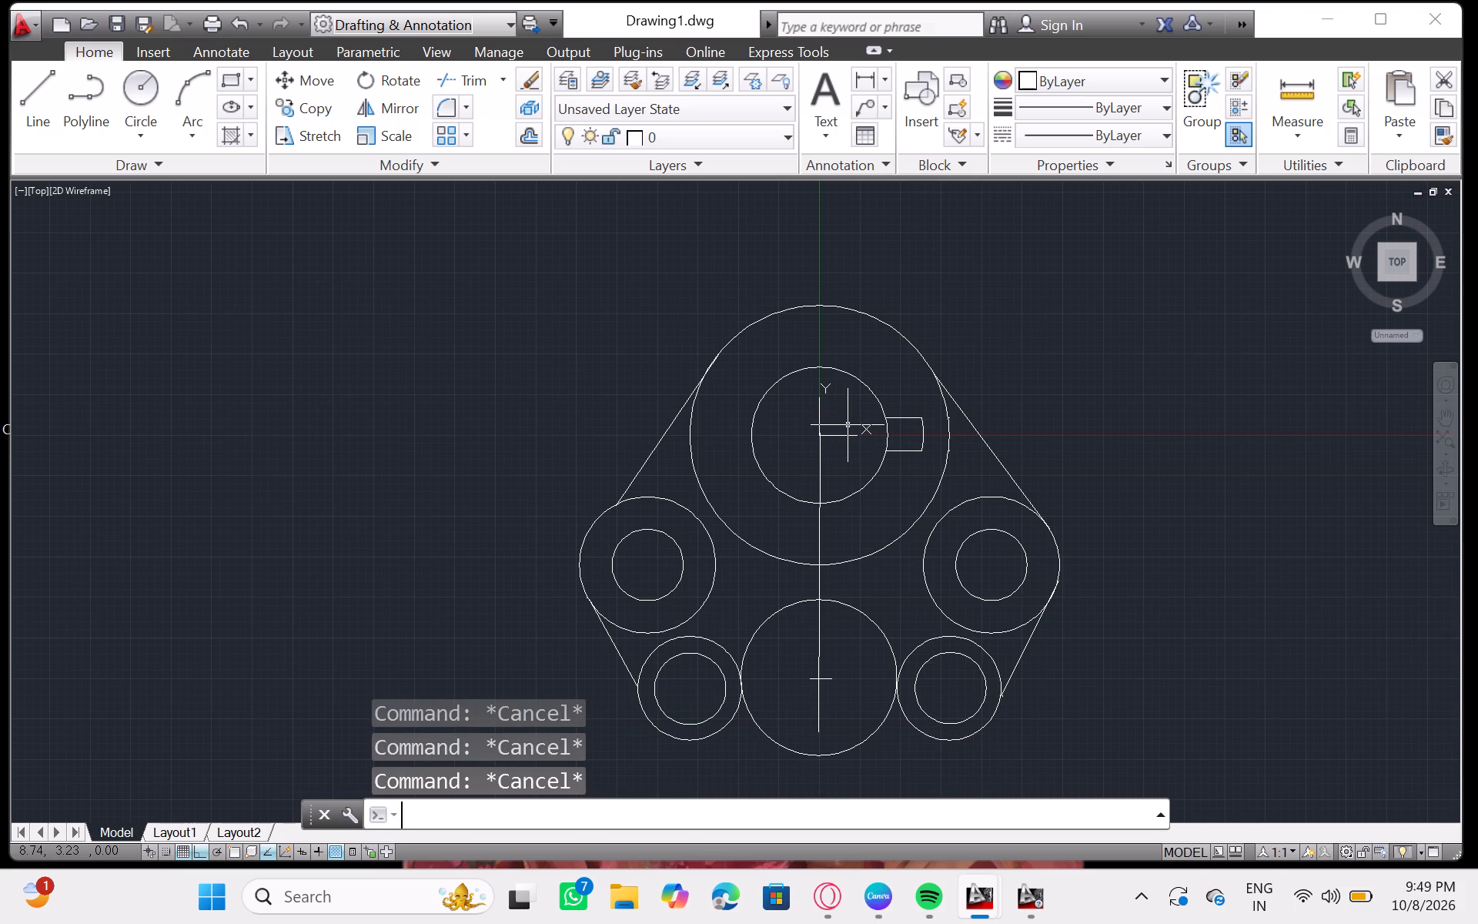
key(Escape)
drag(1249, 372, 1299, 343)
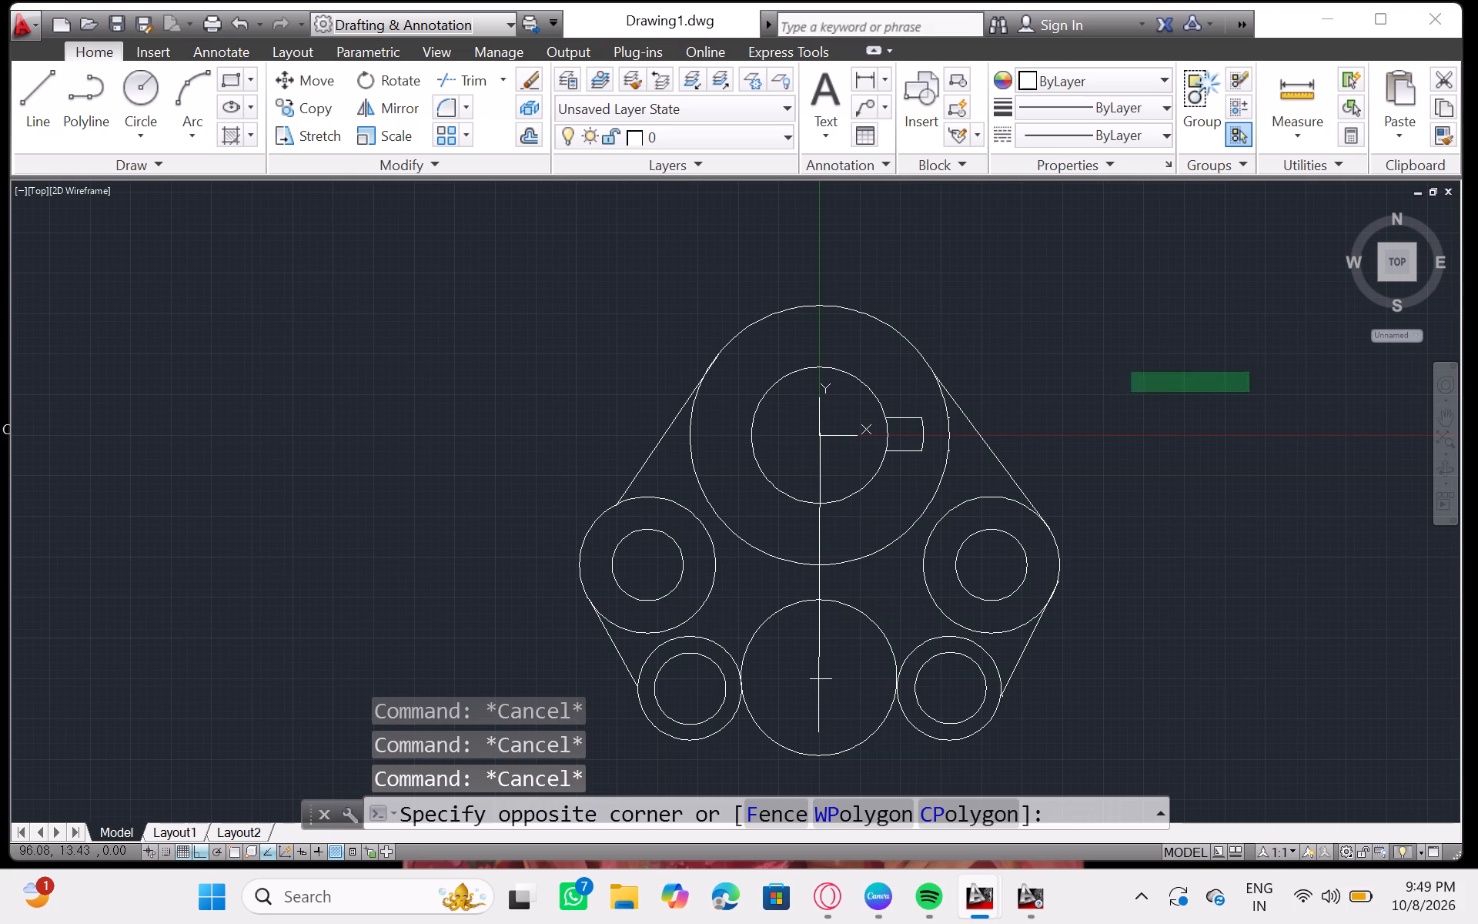
click(1173, 353)
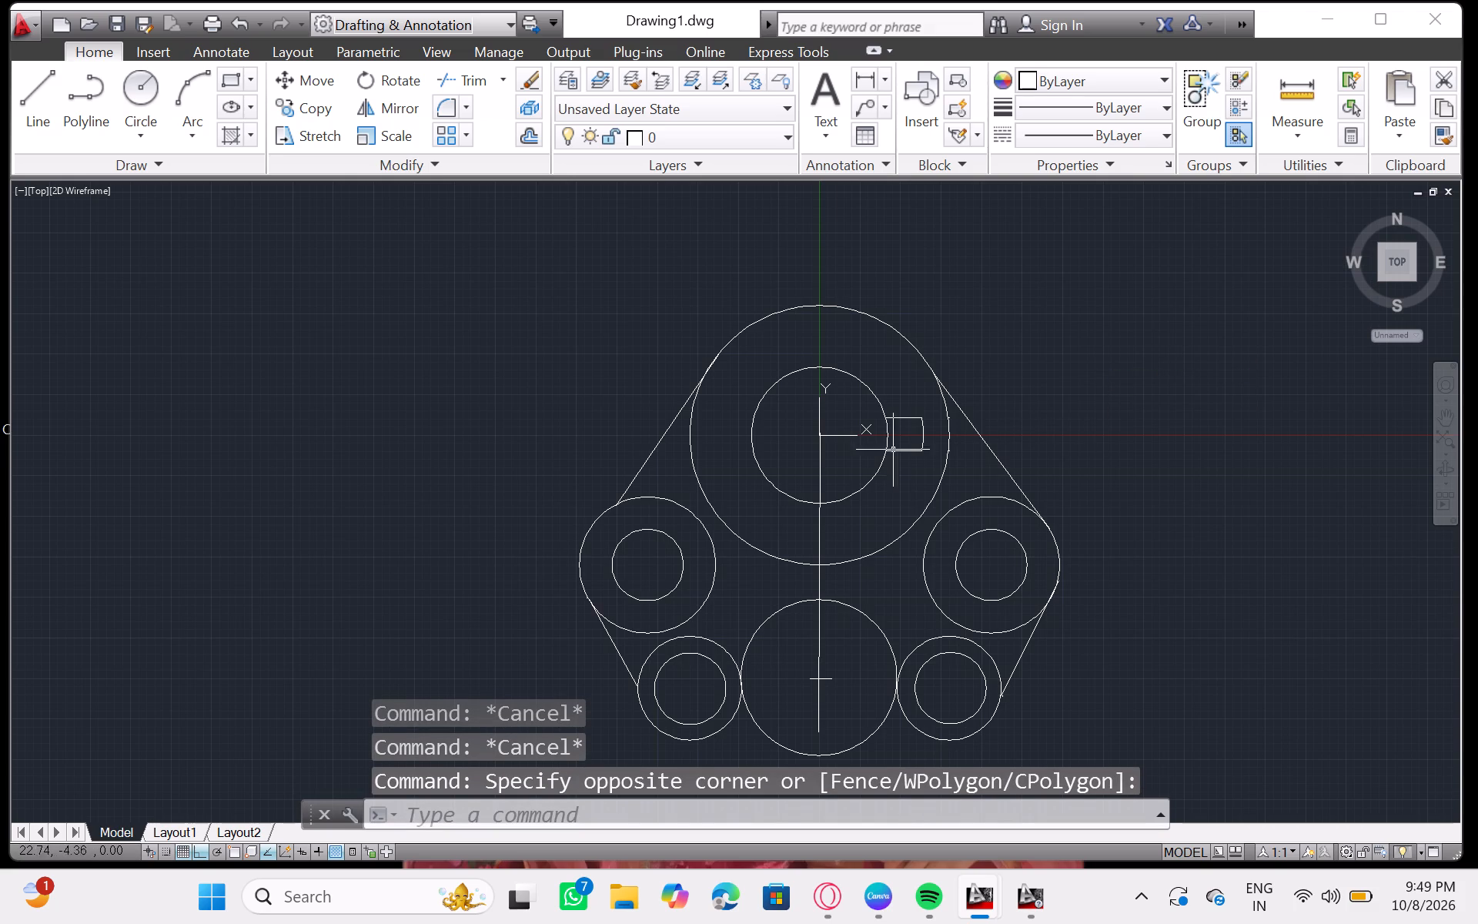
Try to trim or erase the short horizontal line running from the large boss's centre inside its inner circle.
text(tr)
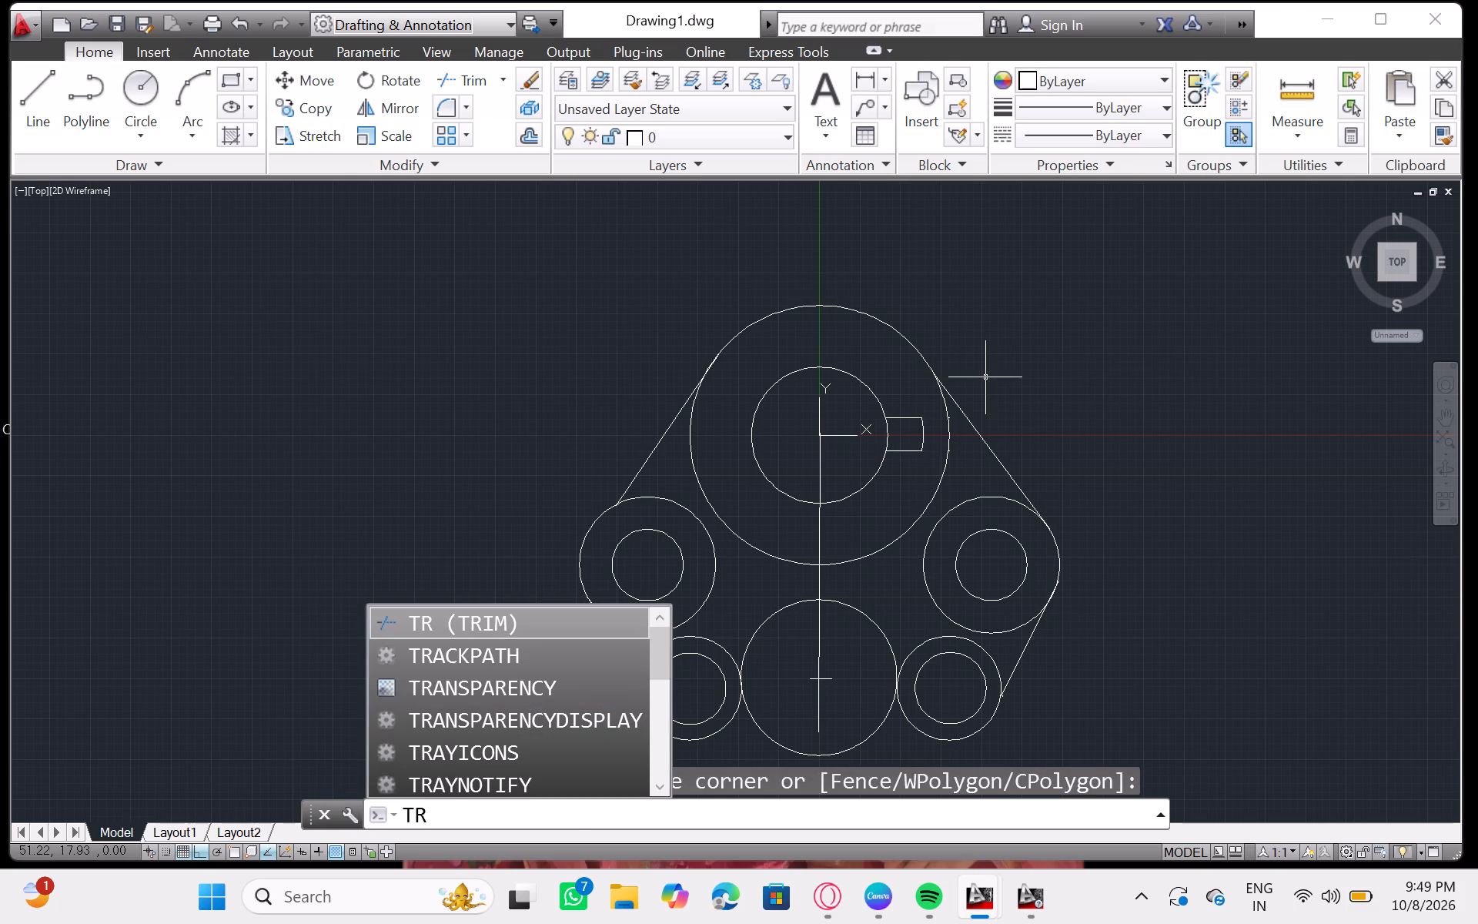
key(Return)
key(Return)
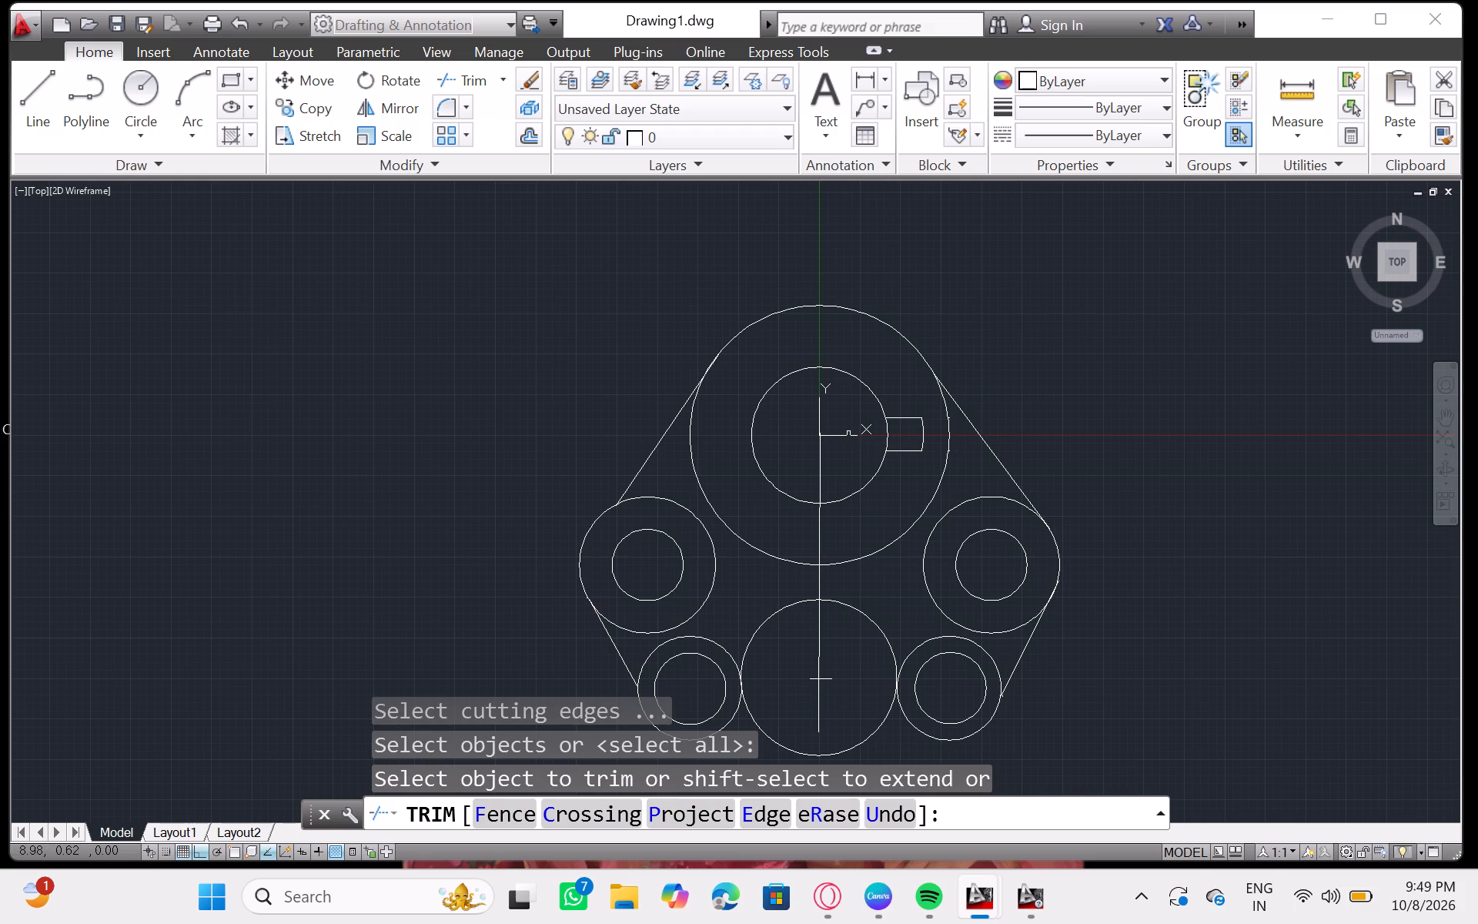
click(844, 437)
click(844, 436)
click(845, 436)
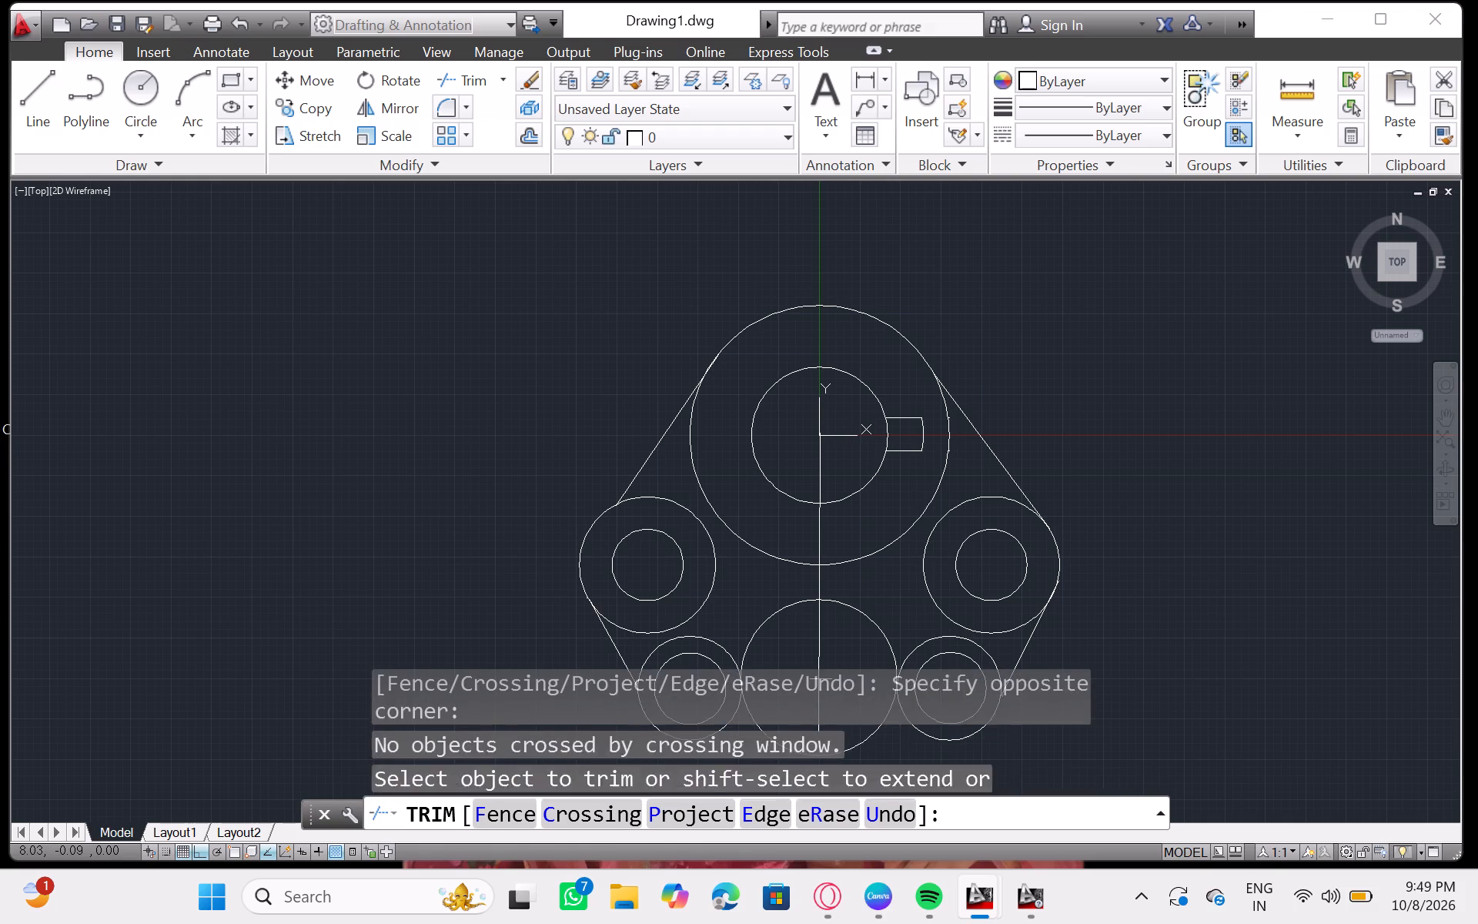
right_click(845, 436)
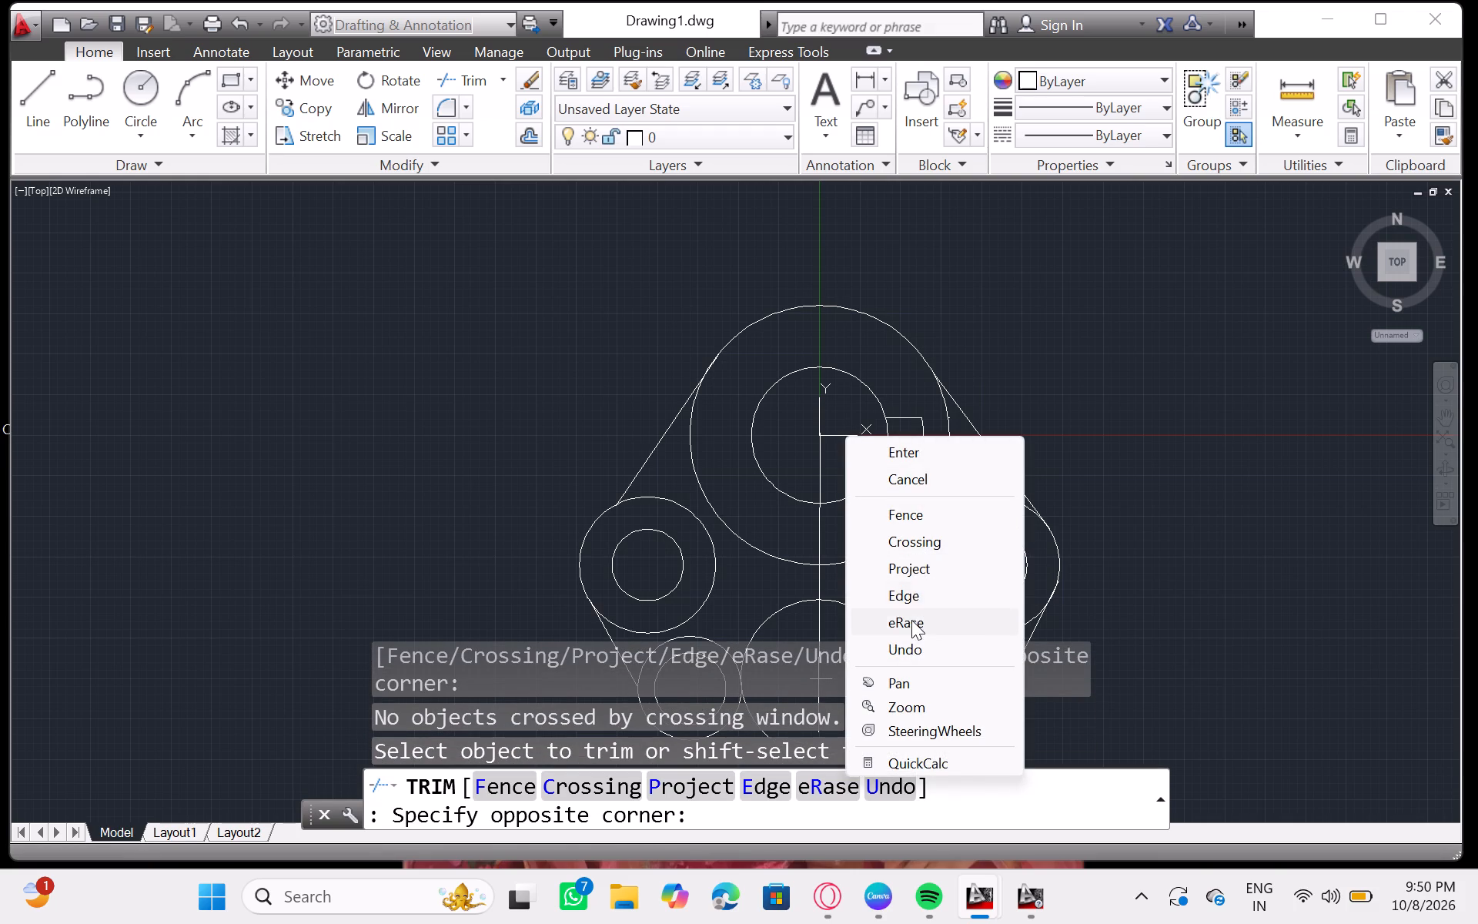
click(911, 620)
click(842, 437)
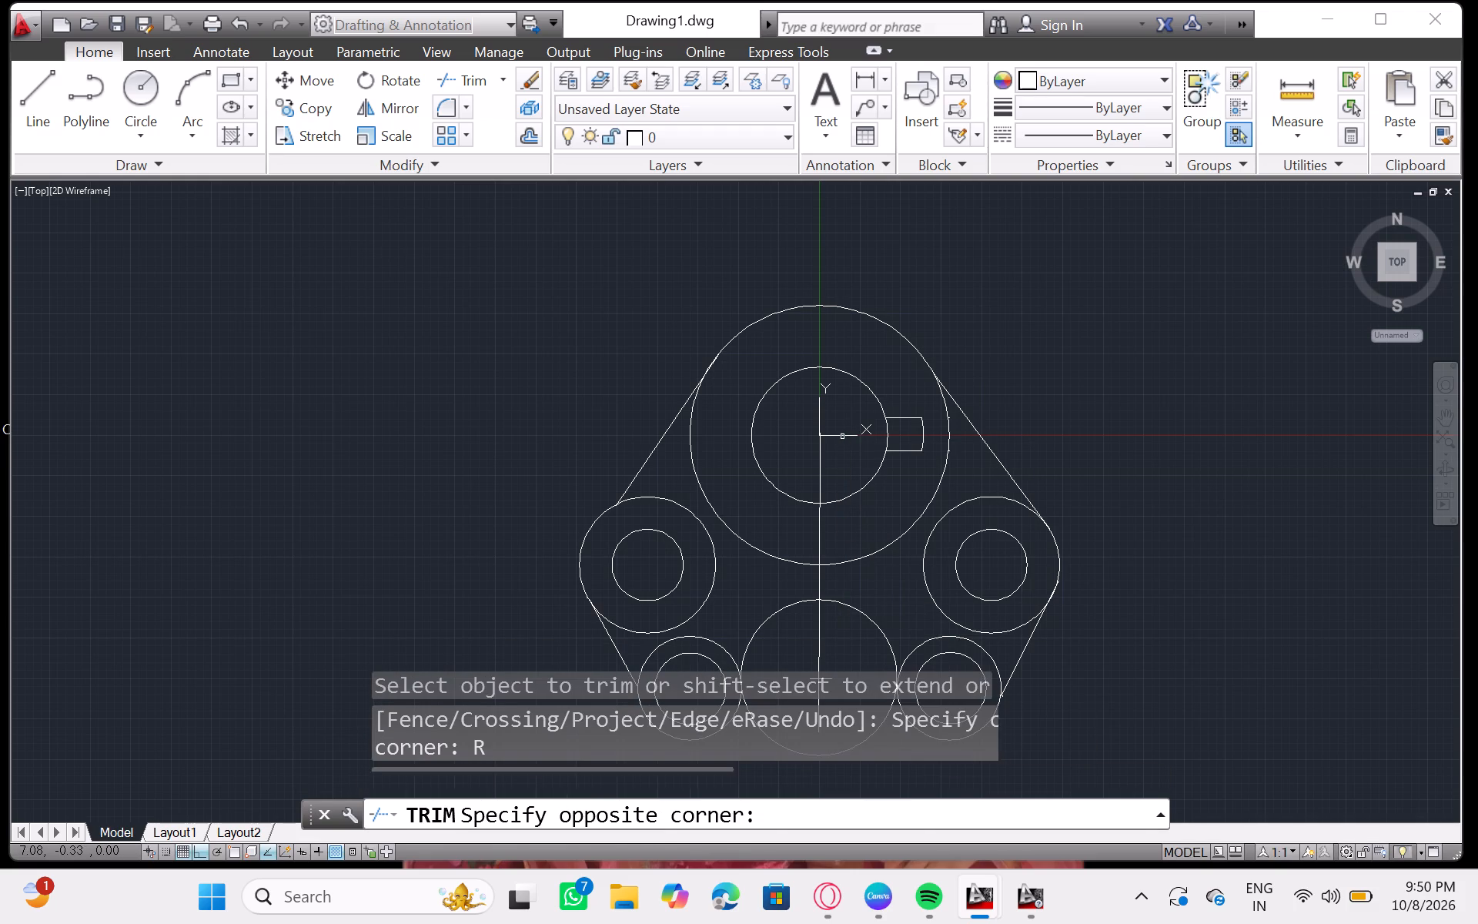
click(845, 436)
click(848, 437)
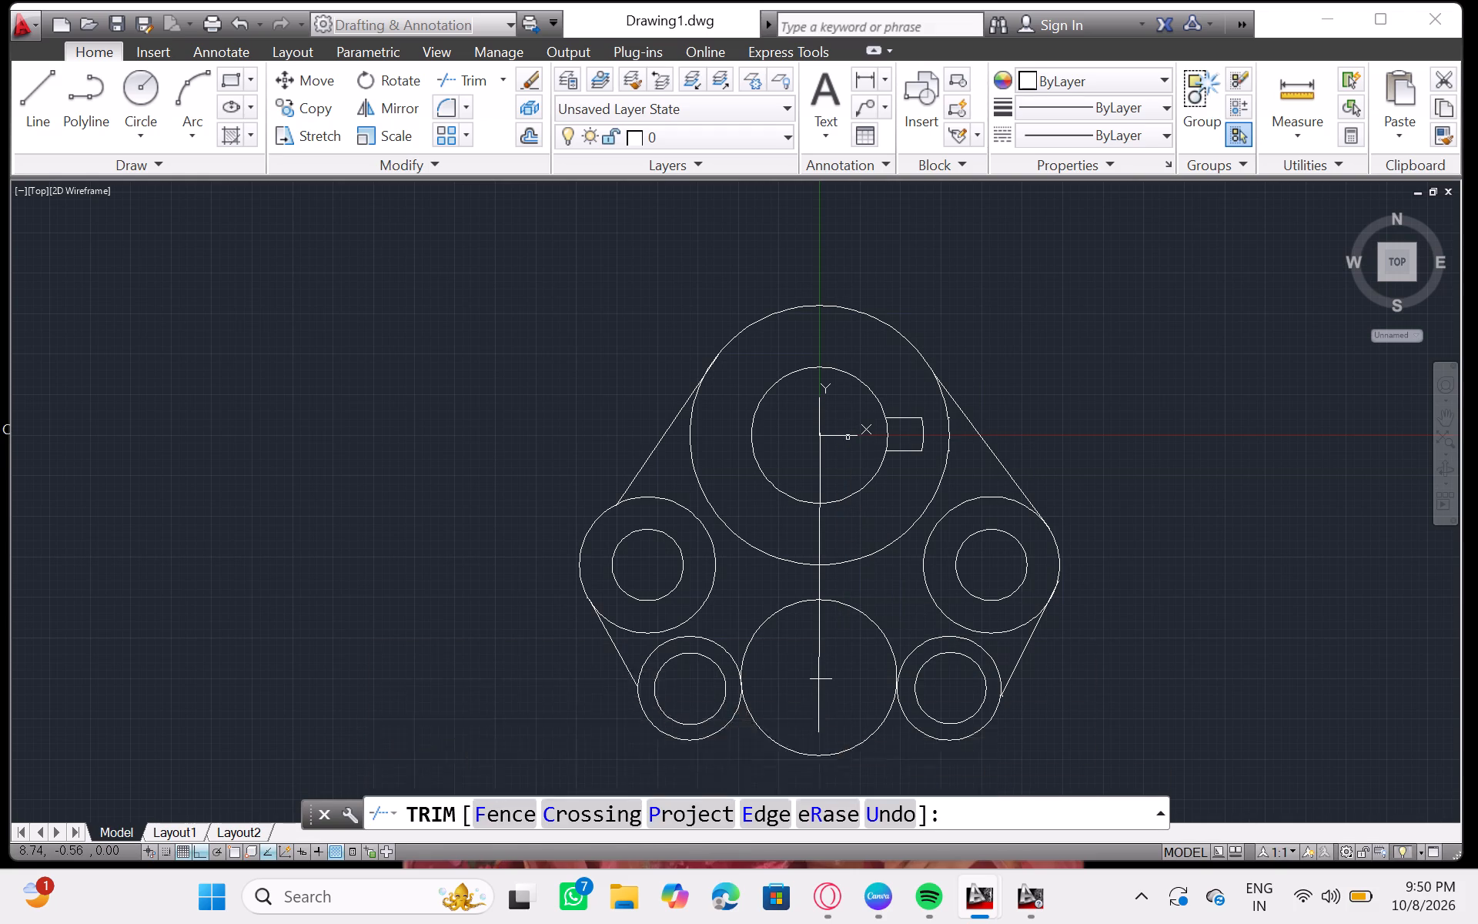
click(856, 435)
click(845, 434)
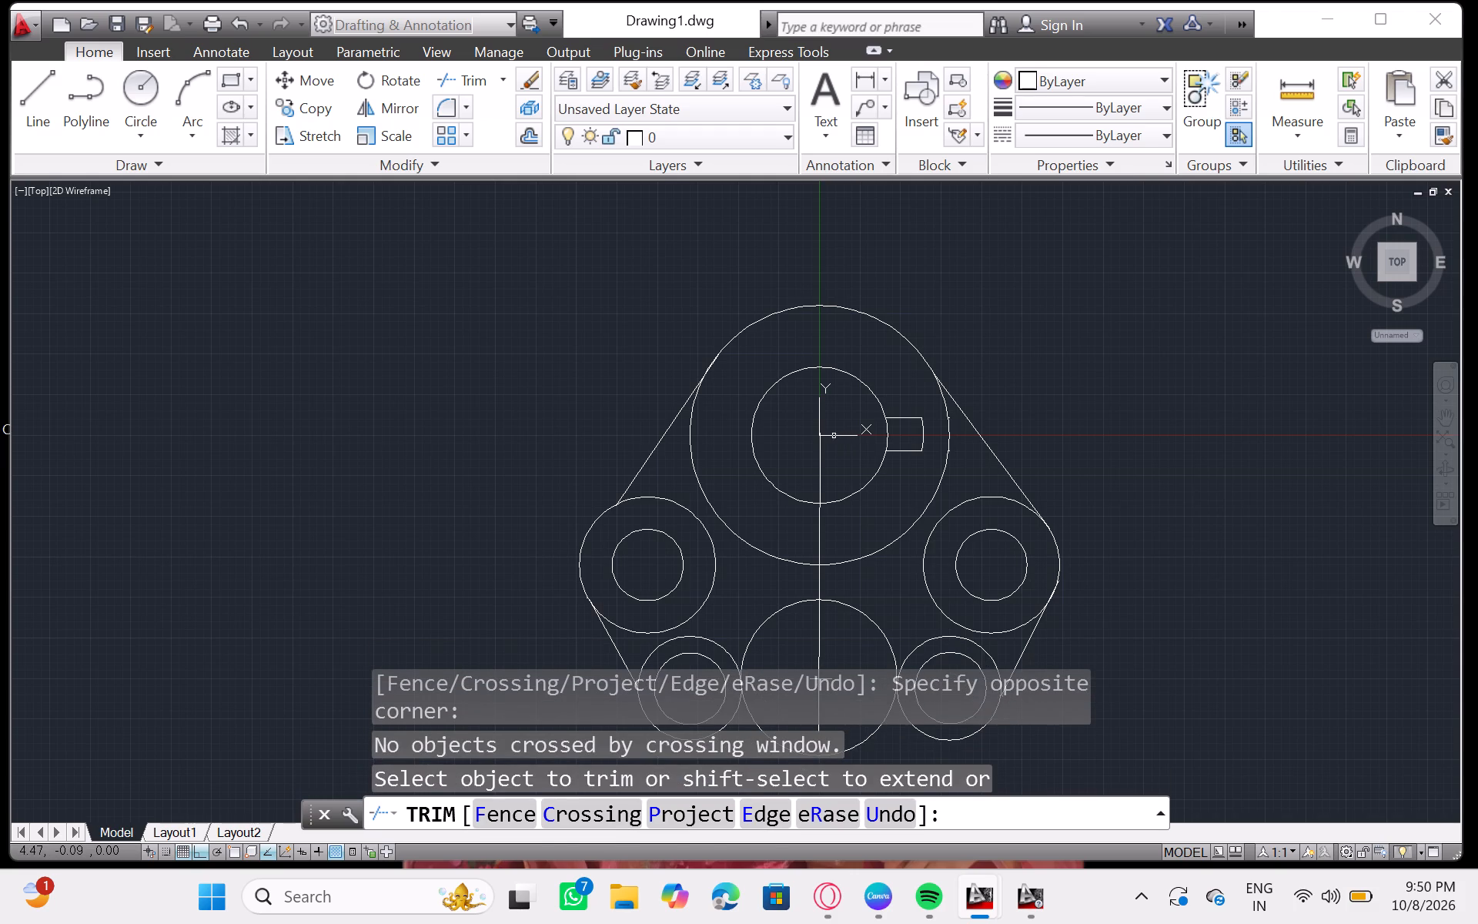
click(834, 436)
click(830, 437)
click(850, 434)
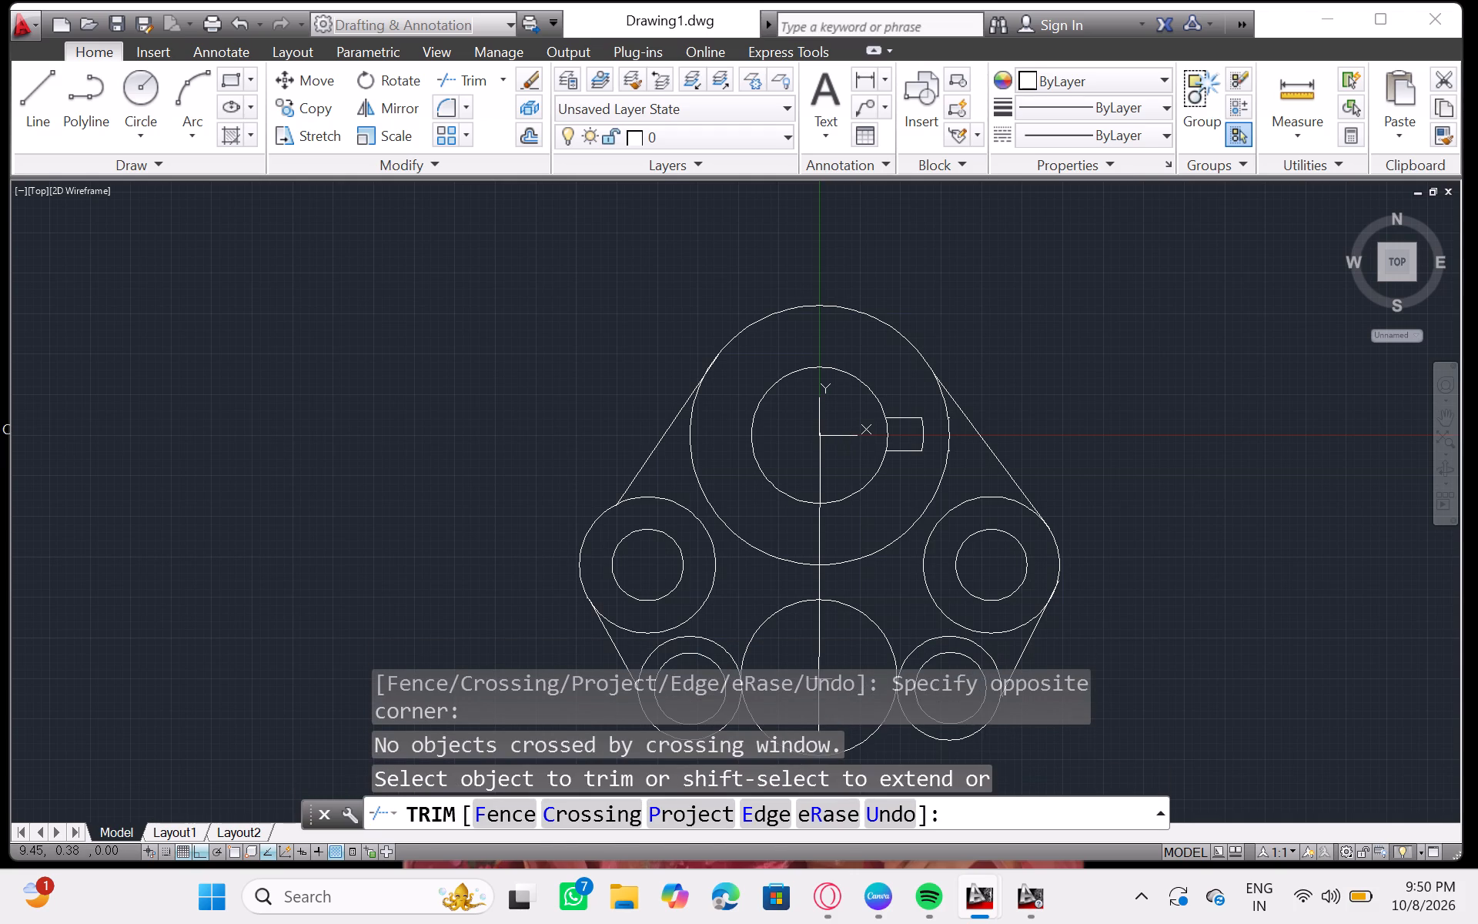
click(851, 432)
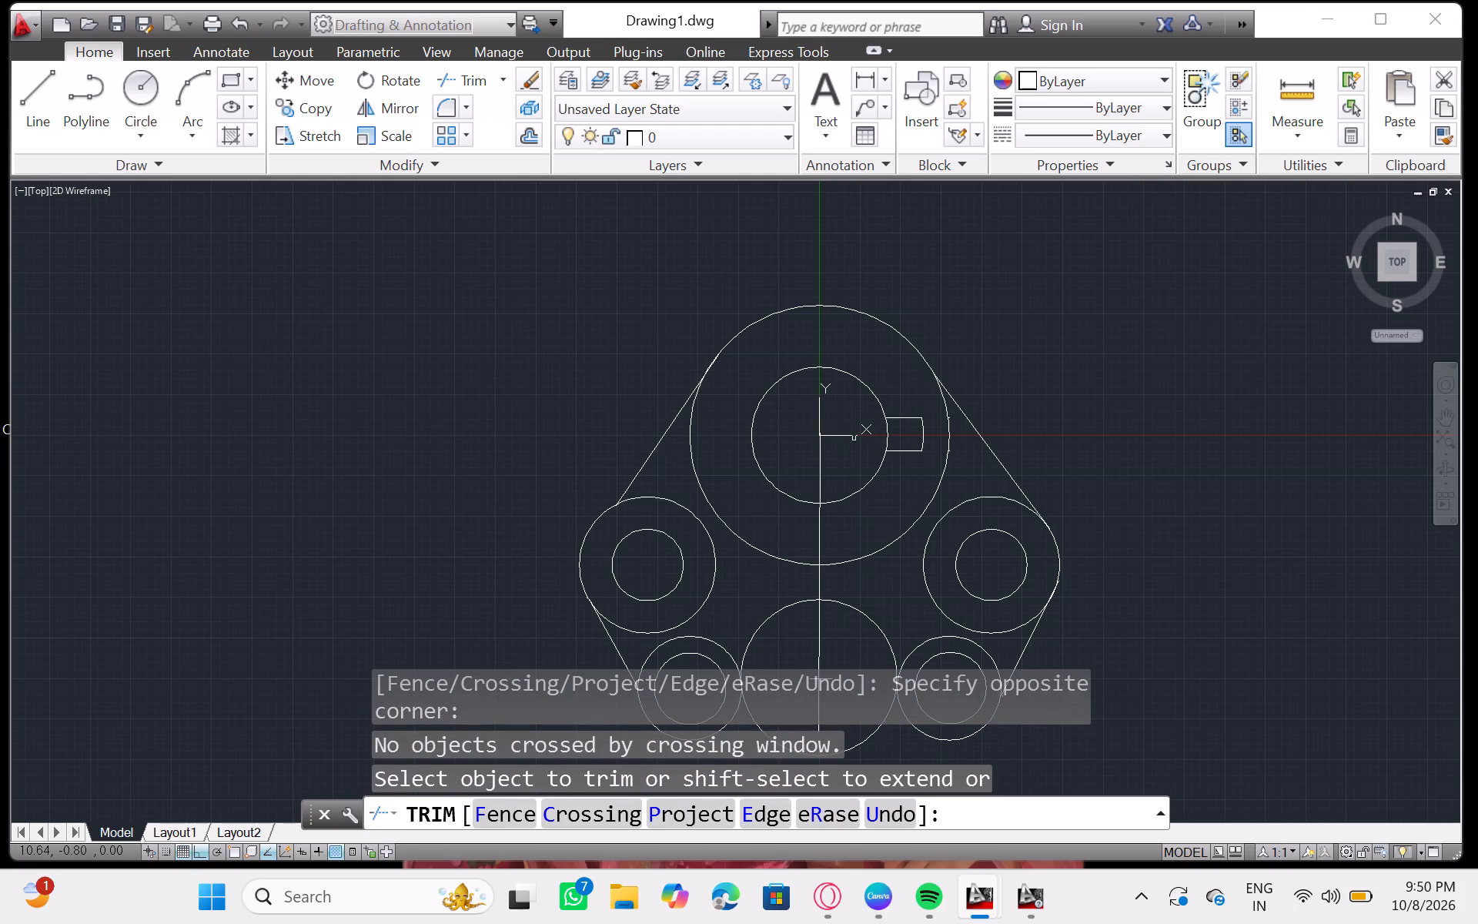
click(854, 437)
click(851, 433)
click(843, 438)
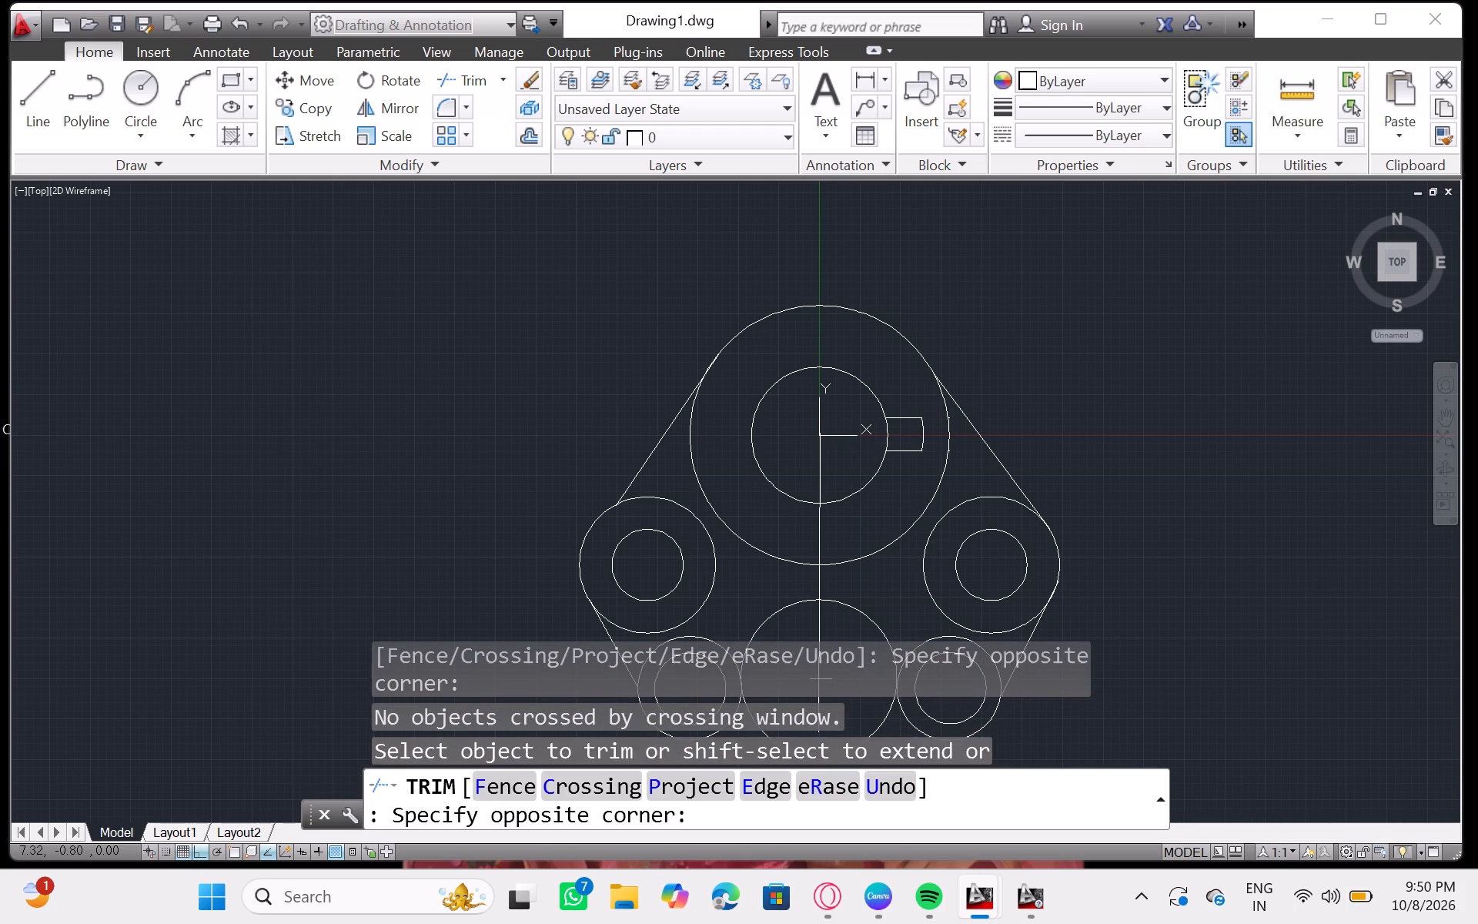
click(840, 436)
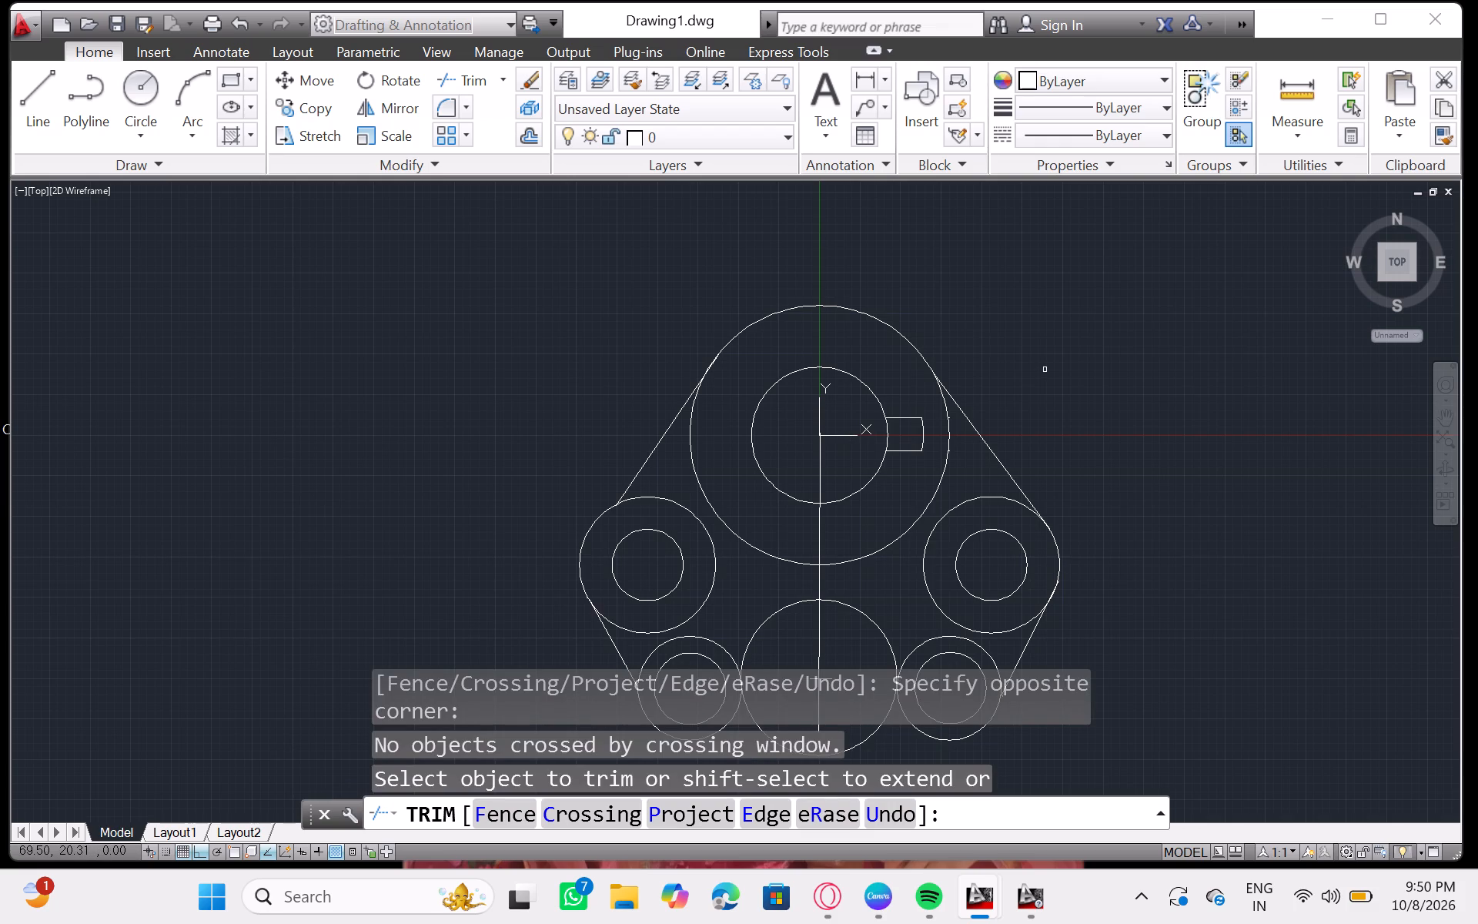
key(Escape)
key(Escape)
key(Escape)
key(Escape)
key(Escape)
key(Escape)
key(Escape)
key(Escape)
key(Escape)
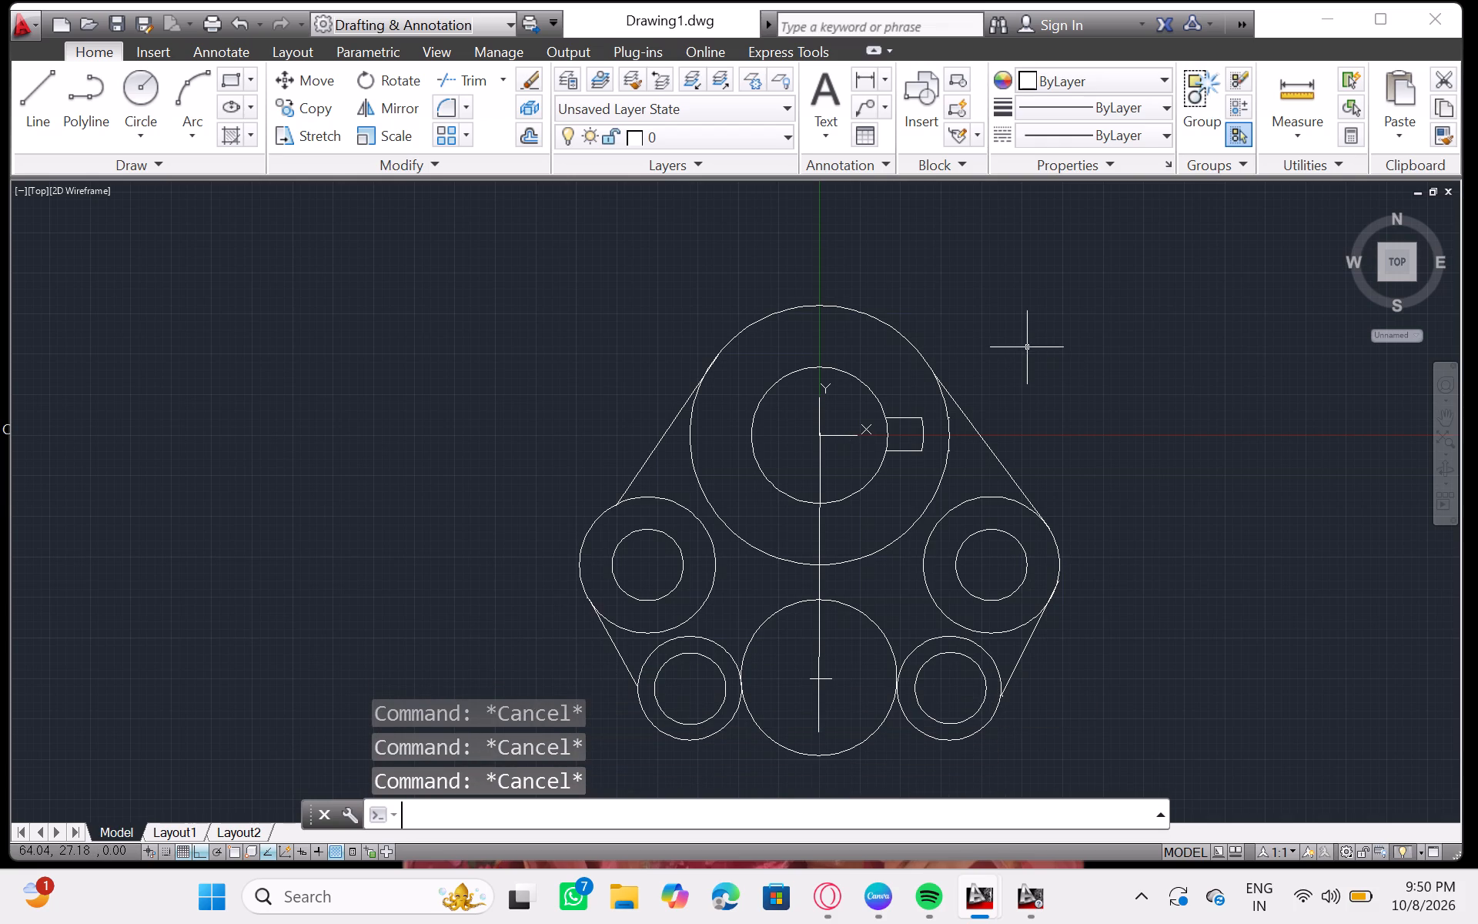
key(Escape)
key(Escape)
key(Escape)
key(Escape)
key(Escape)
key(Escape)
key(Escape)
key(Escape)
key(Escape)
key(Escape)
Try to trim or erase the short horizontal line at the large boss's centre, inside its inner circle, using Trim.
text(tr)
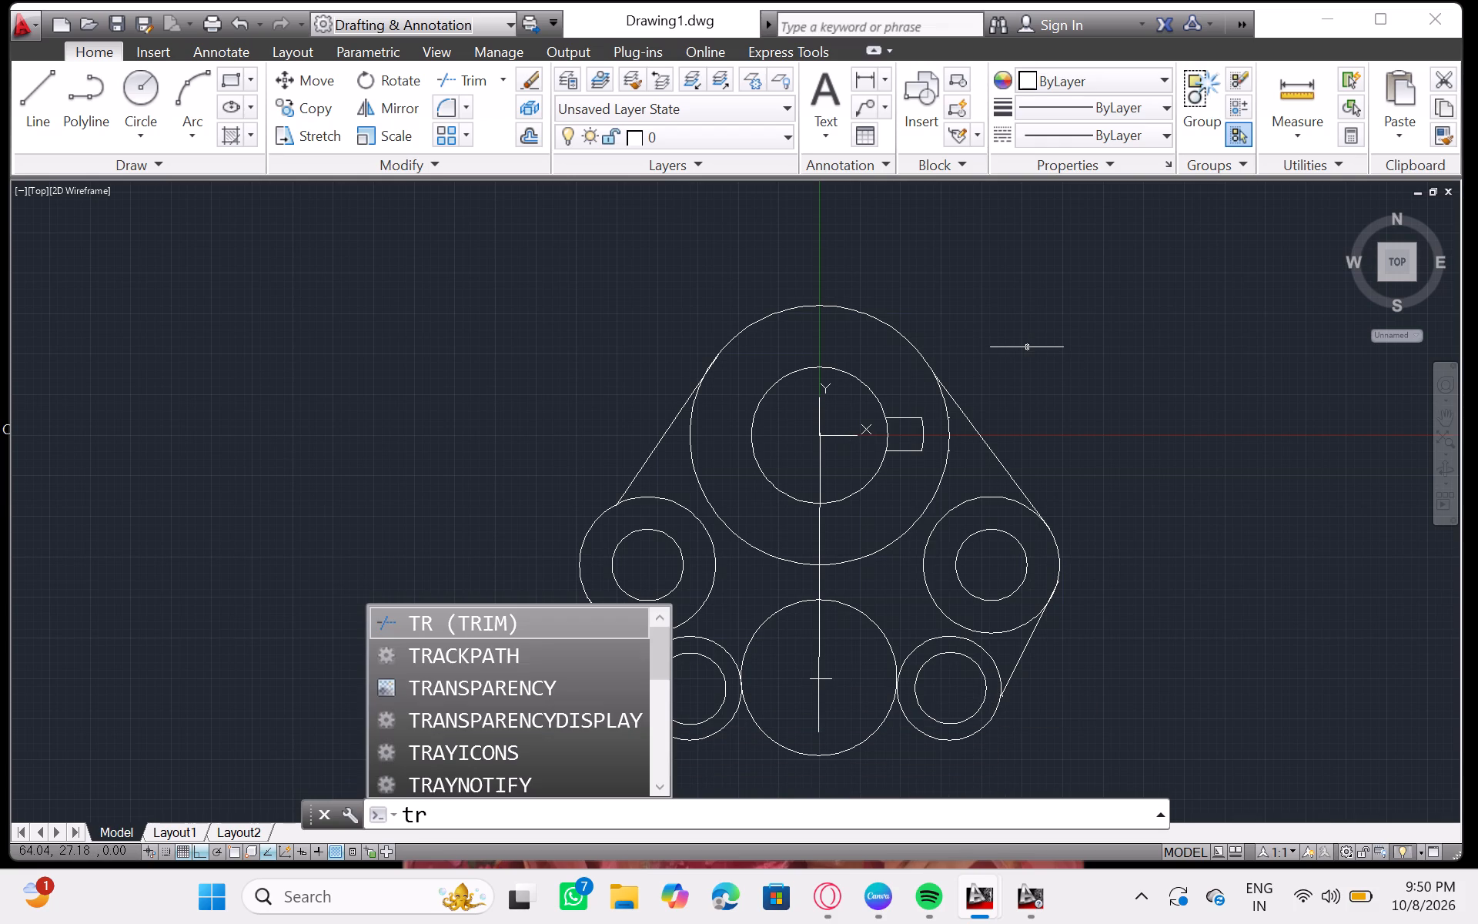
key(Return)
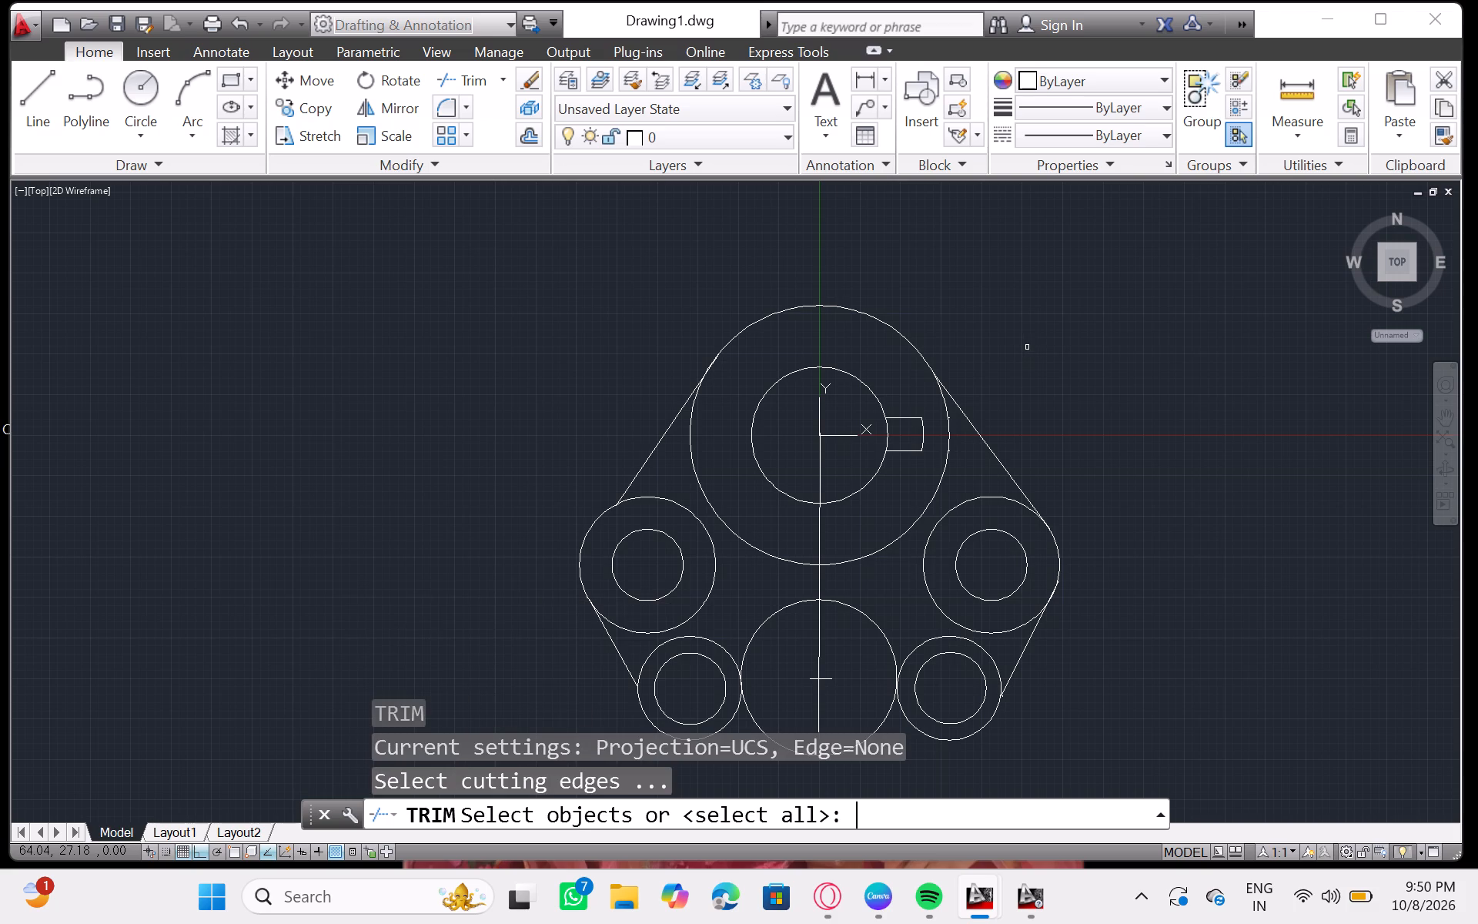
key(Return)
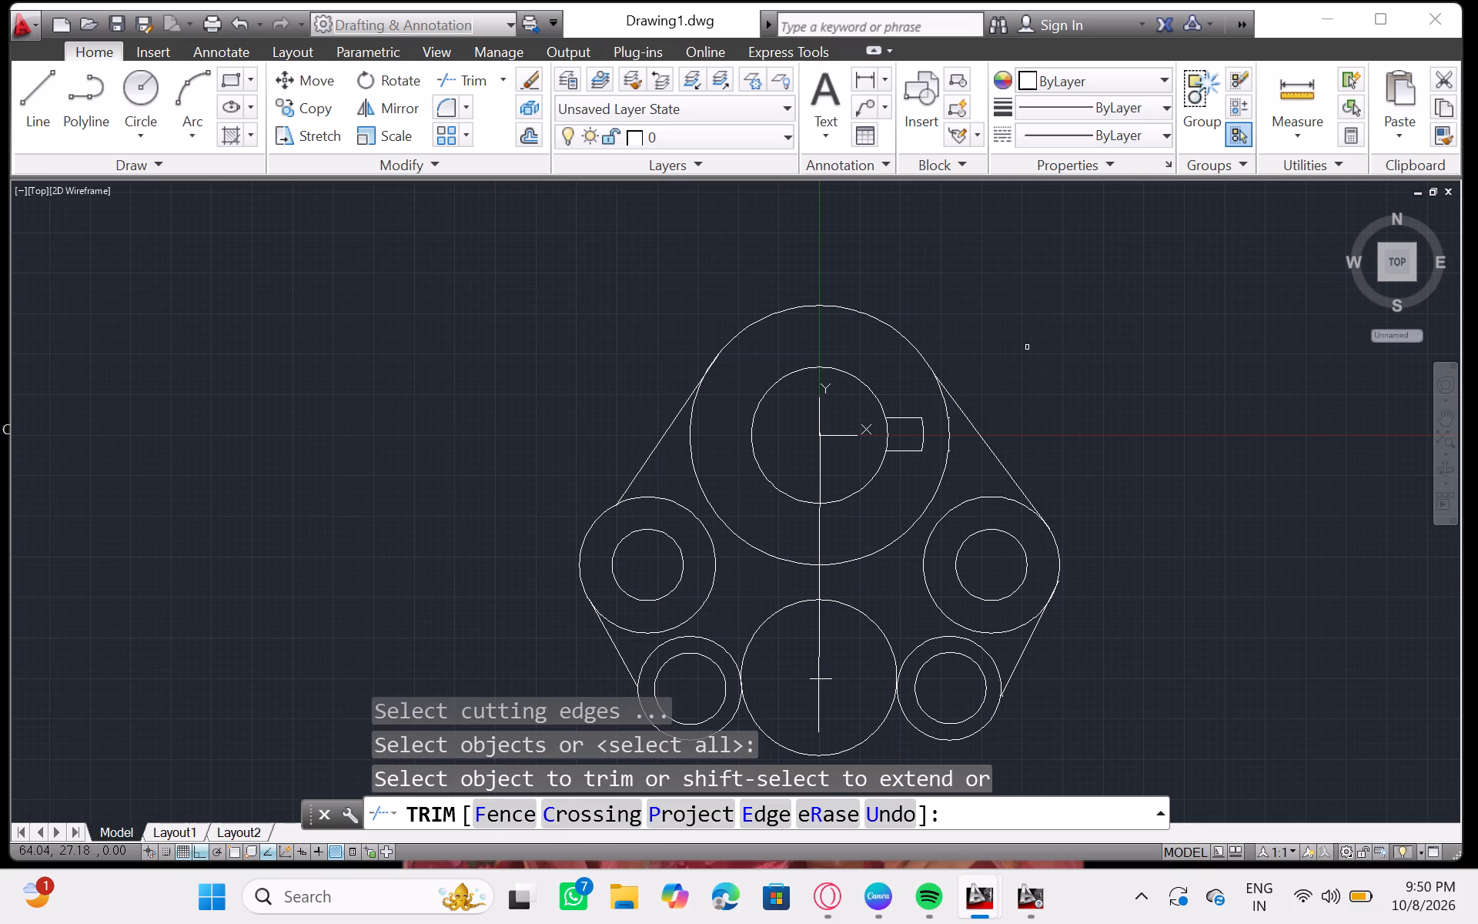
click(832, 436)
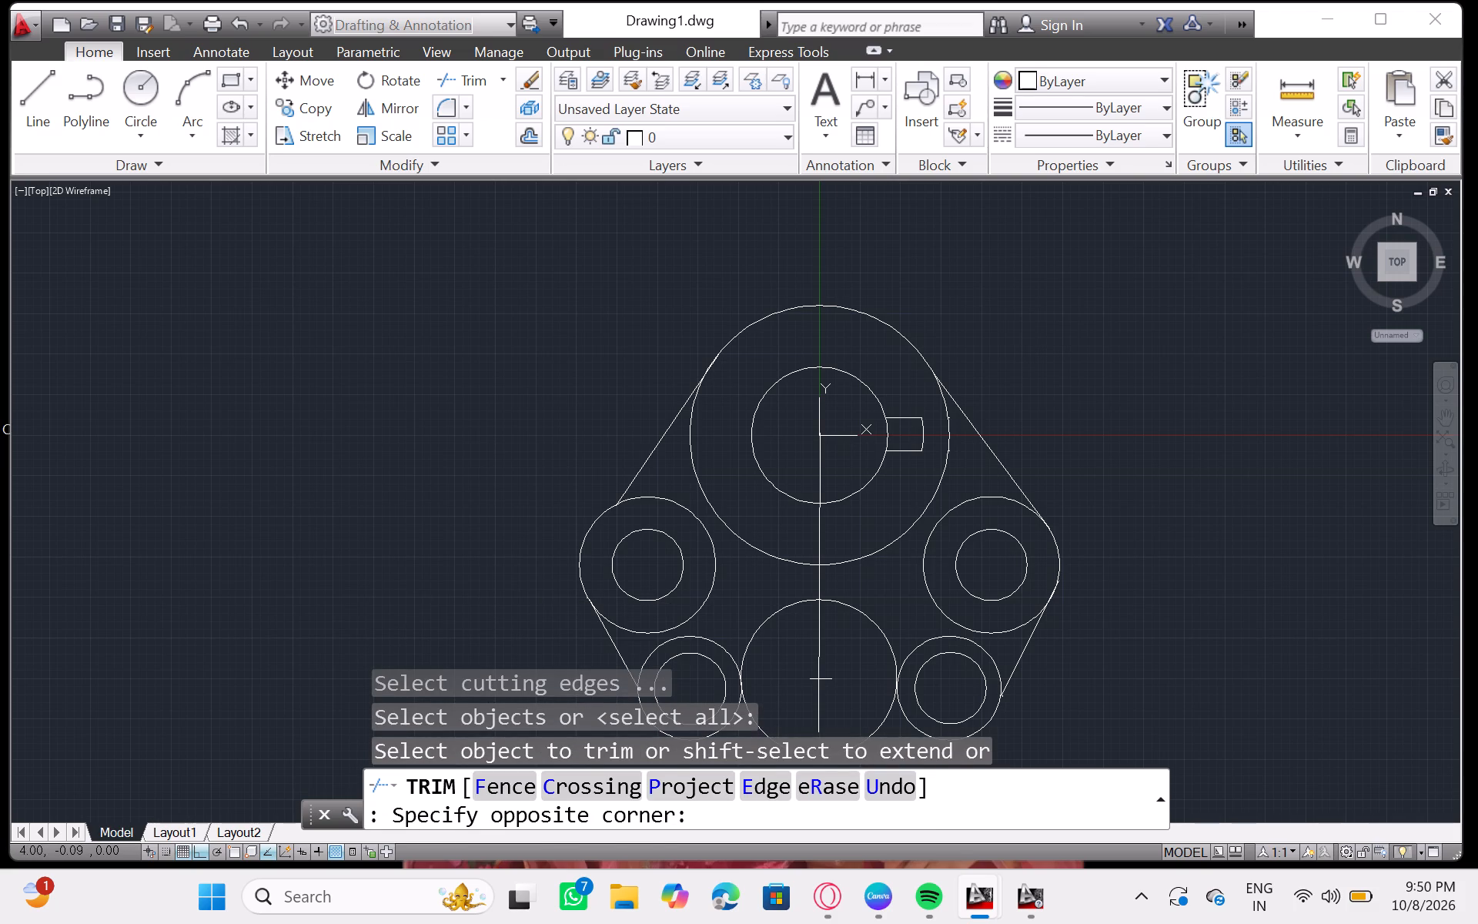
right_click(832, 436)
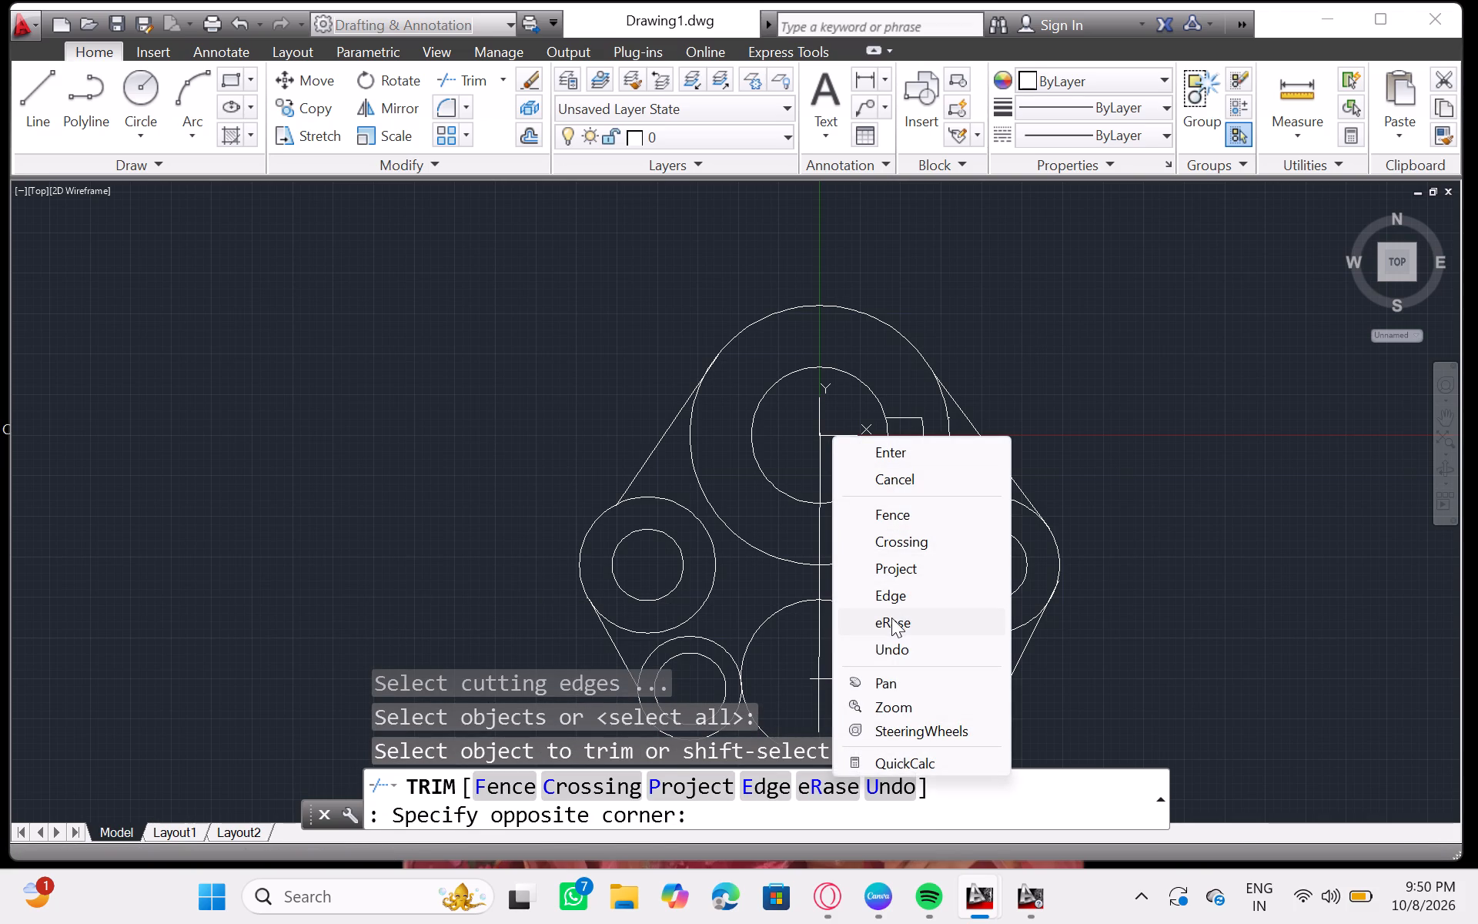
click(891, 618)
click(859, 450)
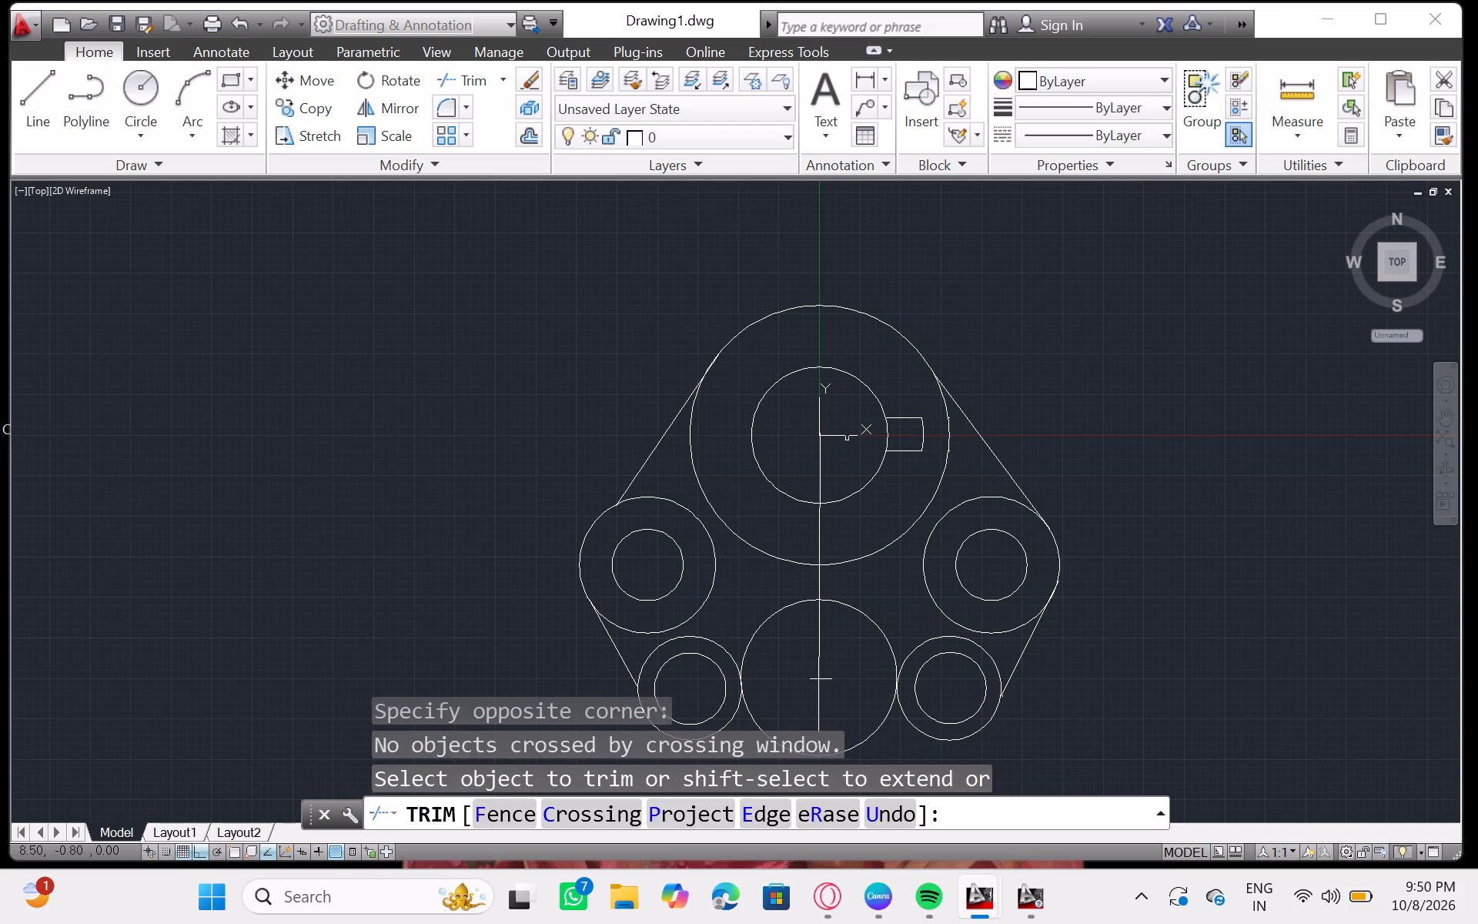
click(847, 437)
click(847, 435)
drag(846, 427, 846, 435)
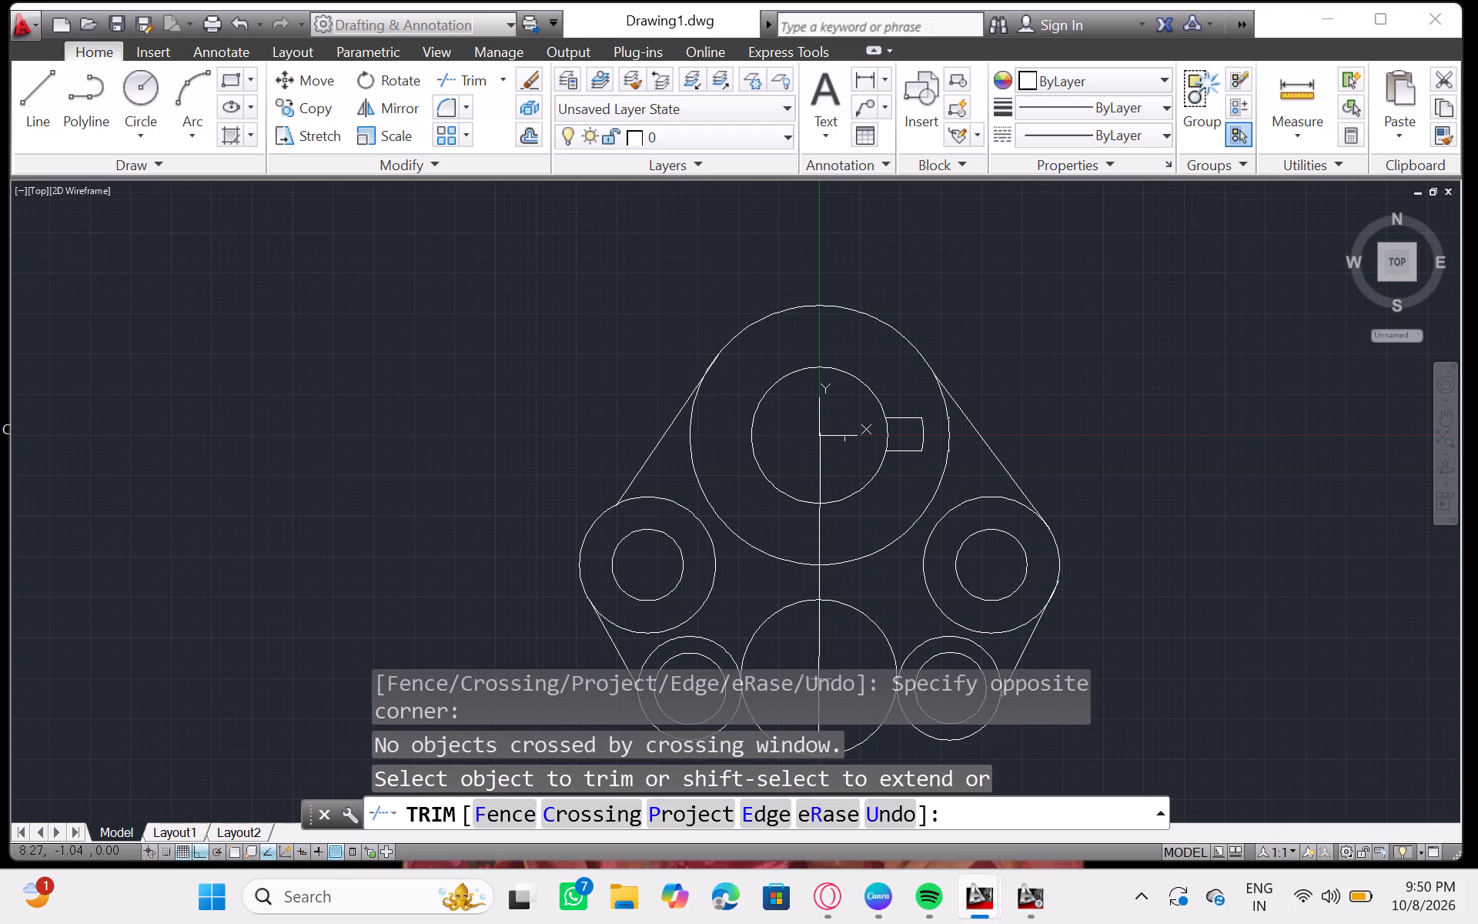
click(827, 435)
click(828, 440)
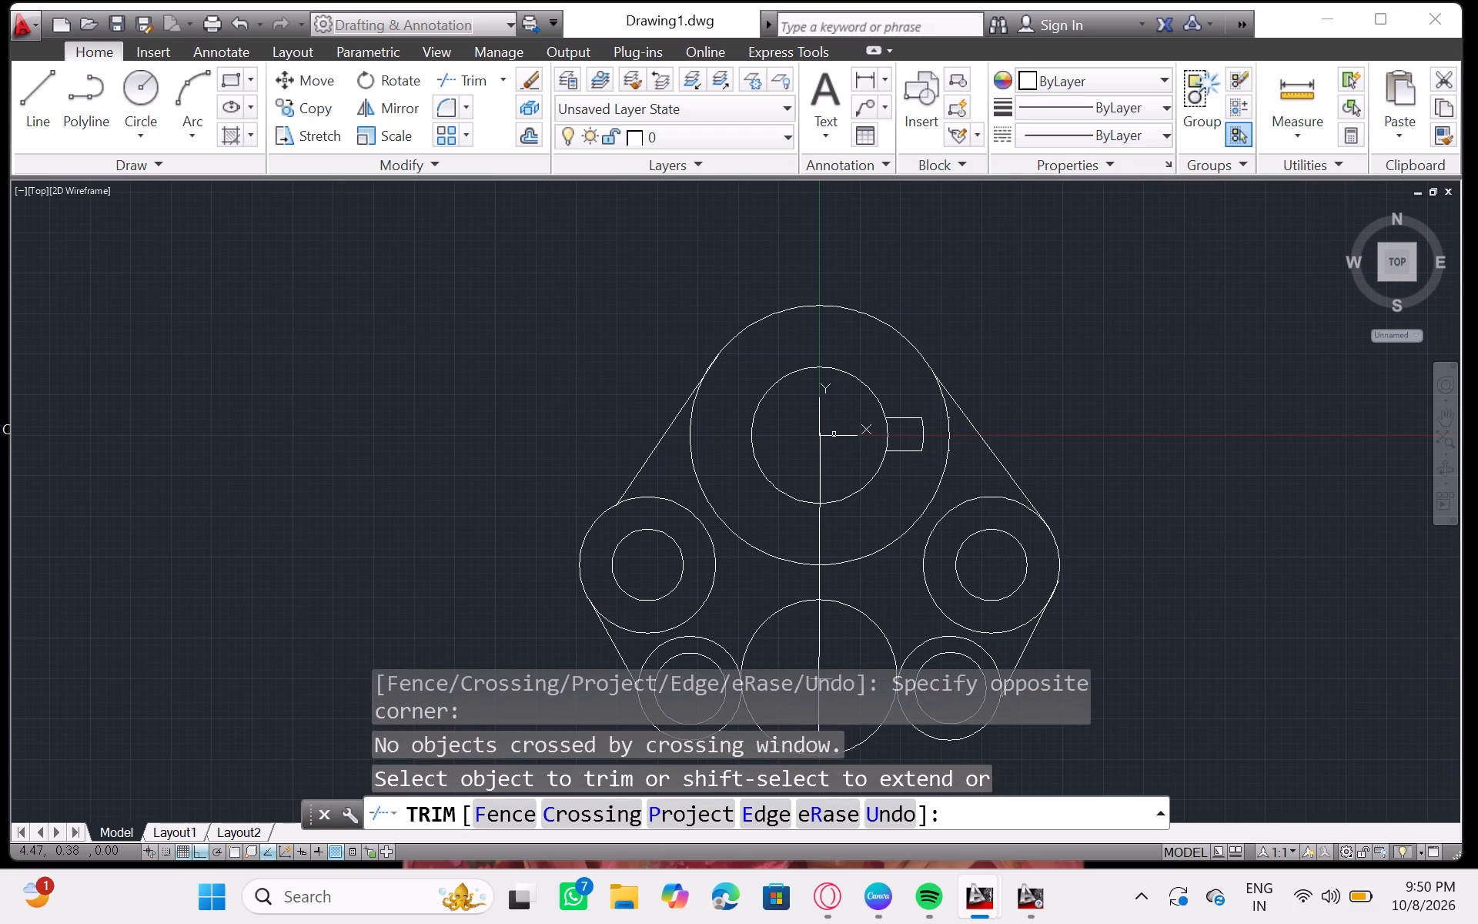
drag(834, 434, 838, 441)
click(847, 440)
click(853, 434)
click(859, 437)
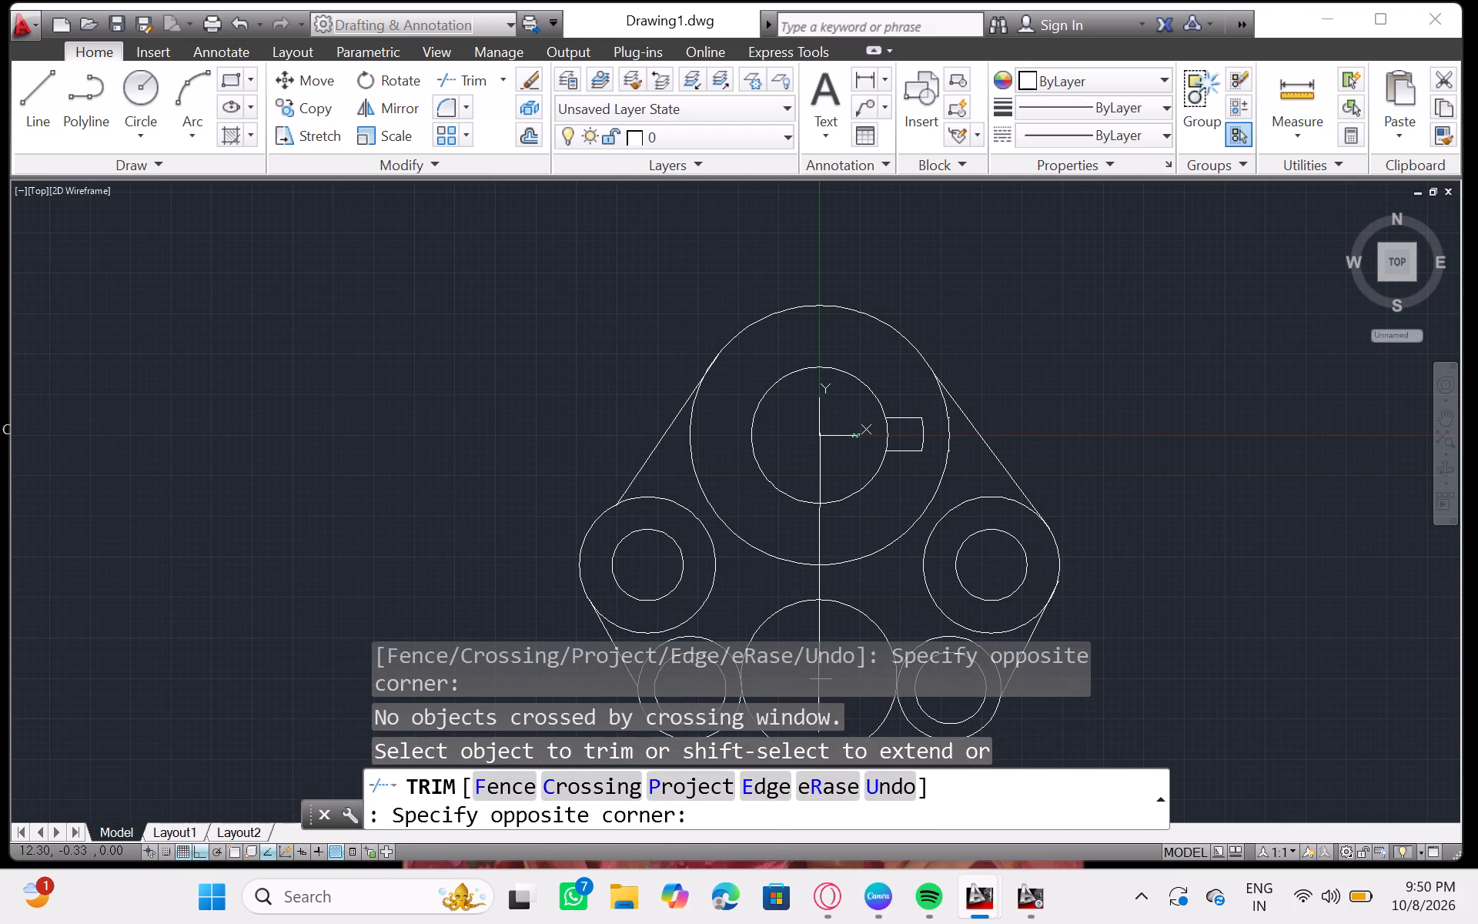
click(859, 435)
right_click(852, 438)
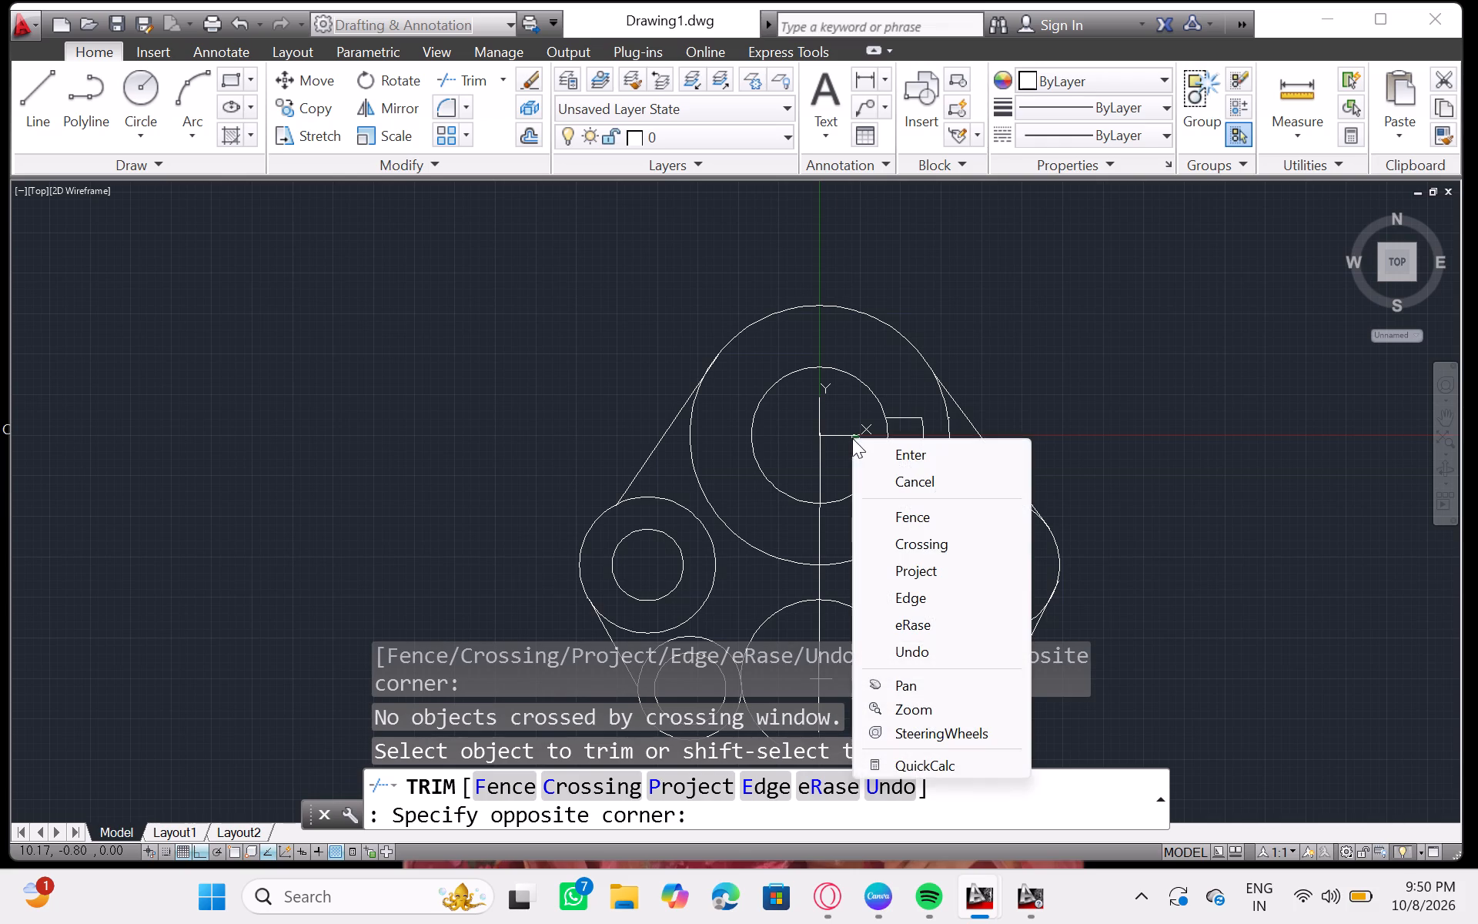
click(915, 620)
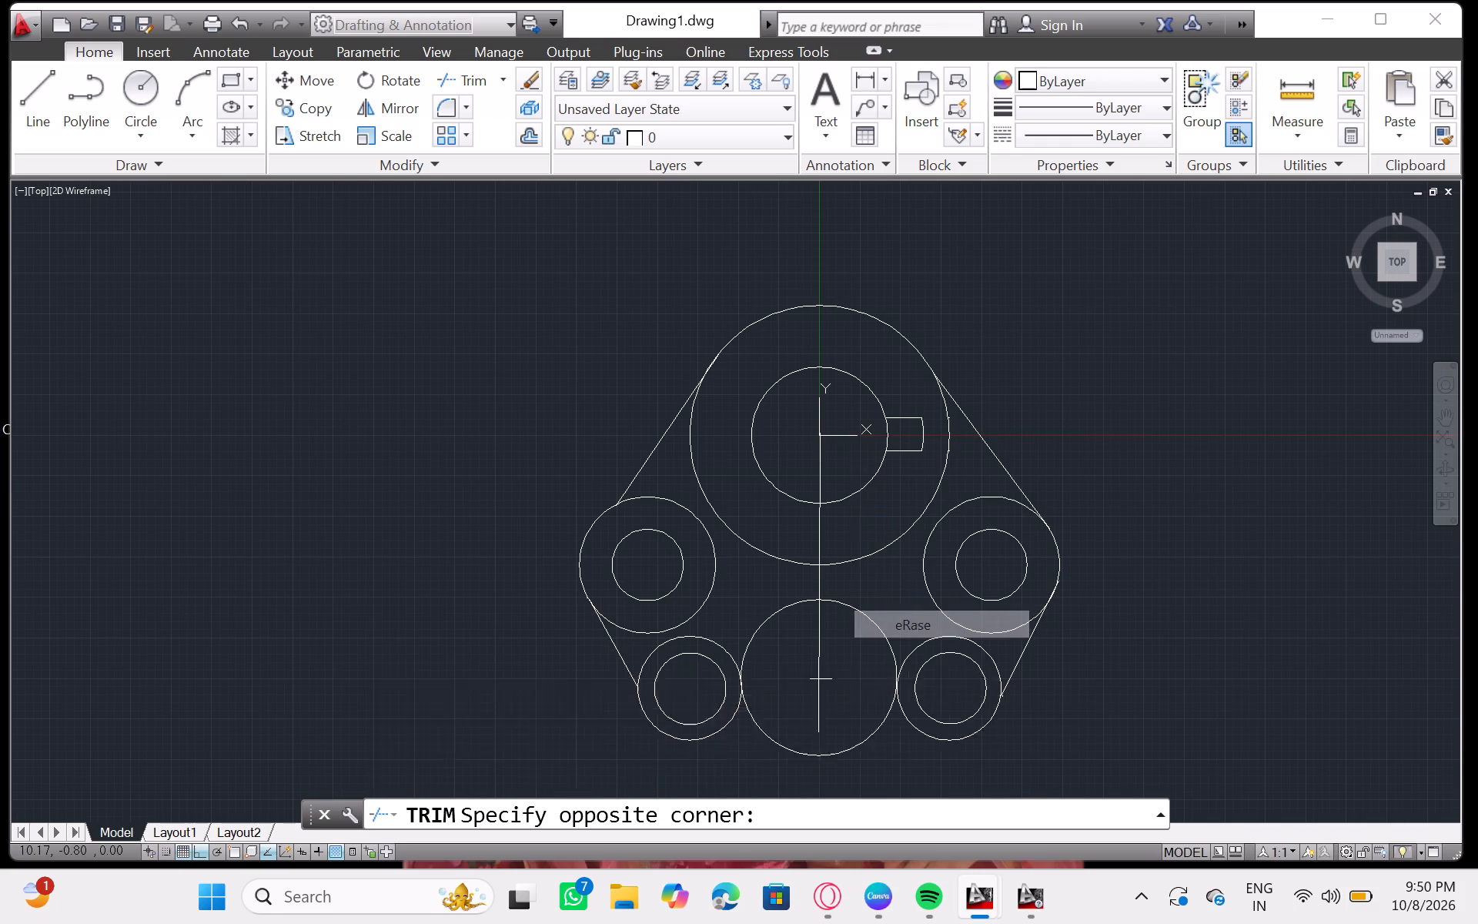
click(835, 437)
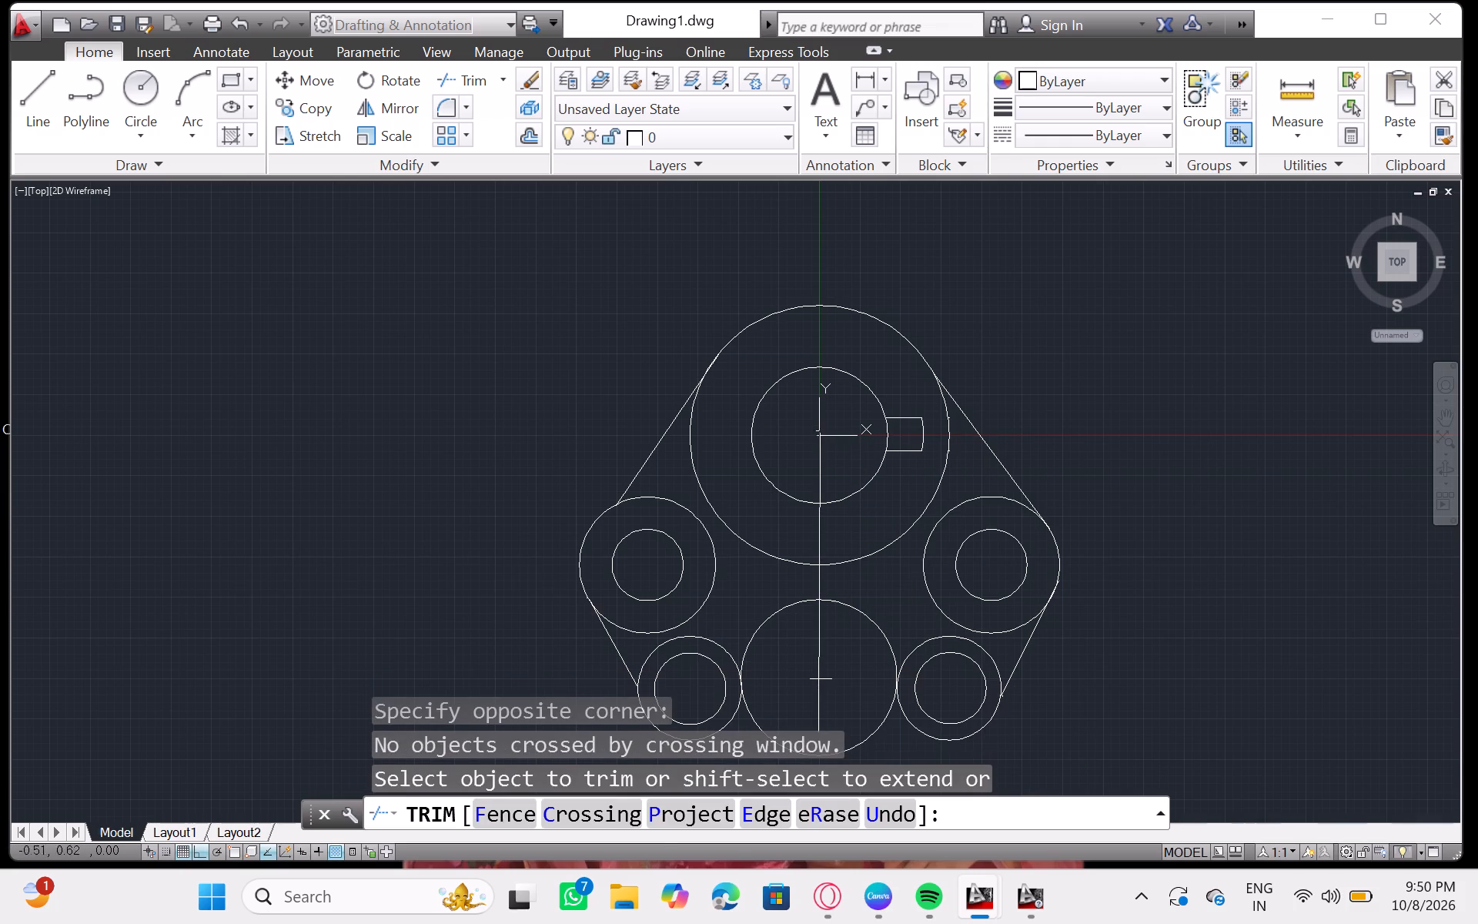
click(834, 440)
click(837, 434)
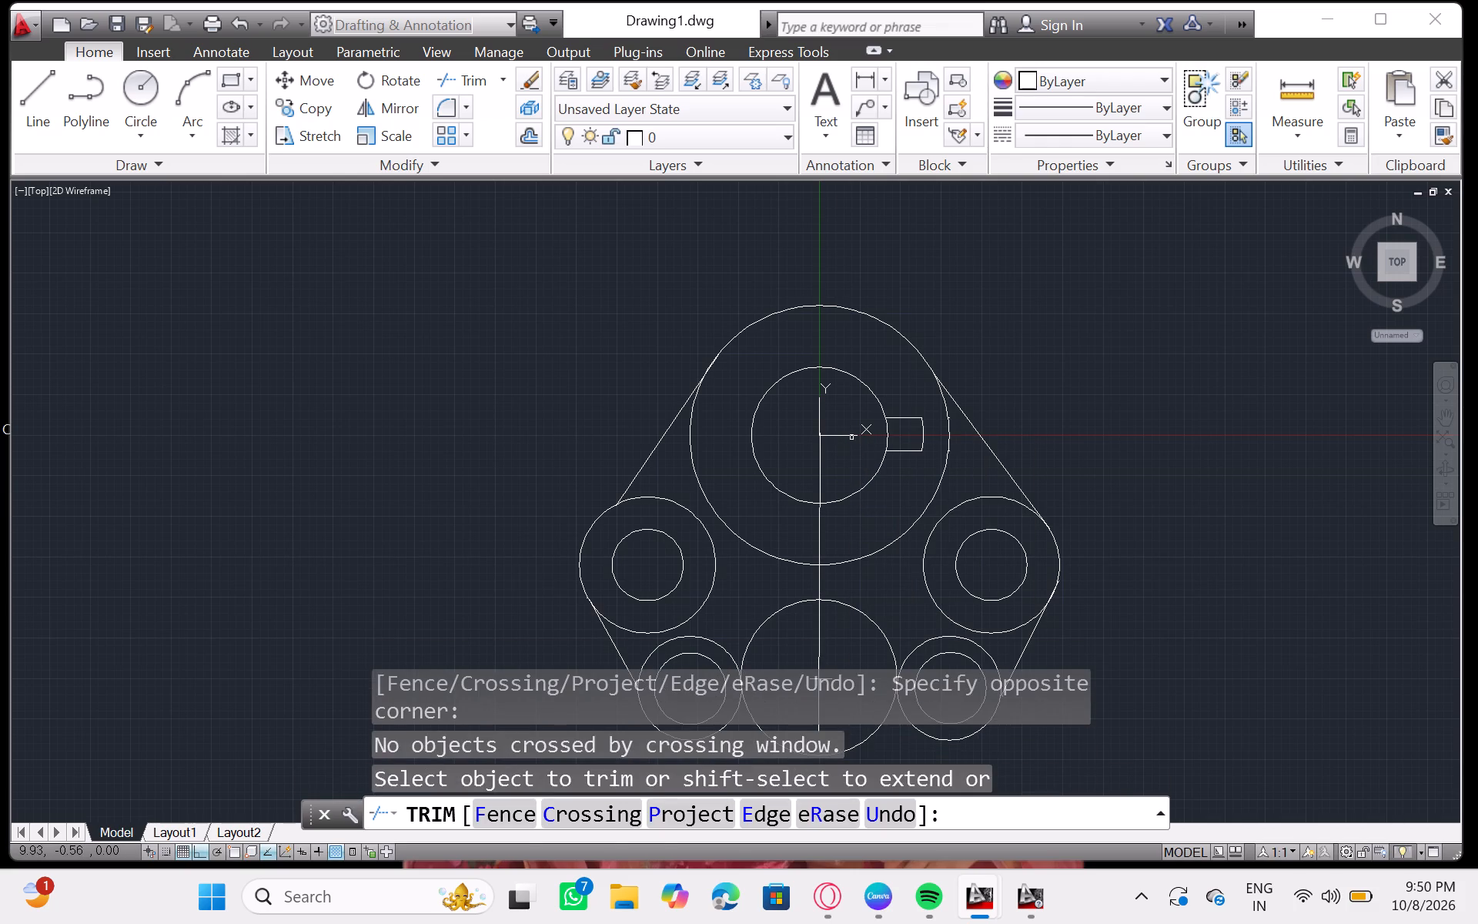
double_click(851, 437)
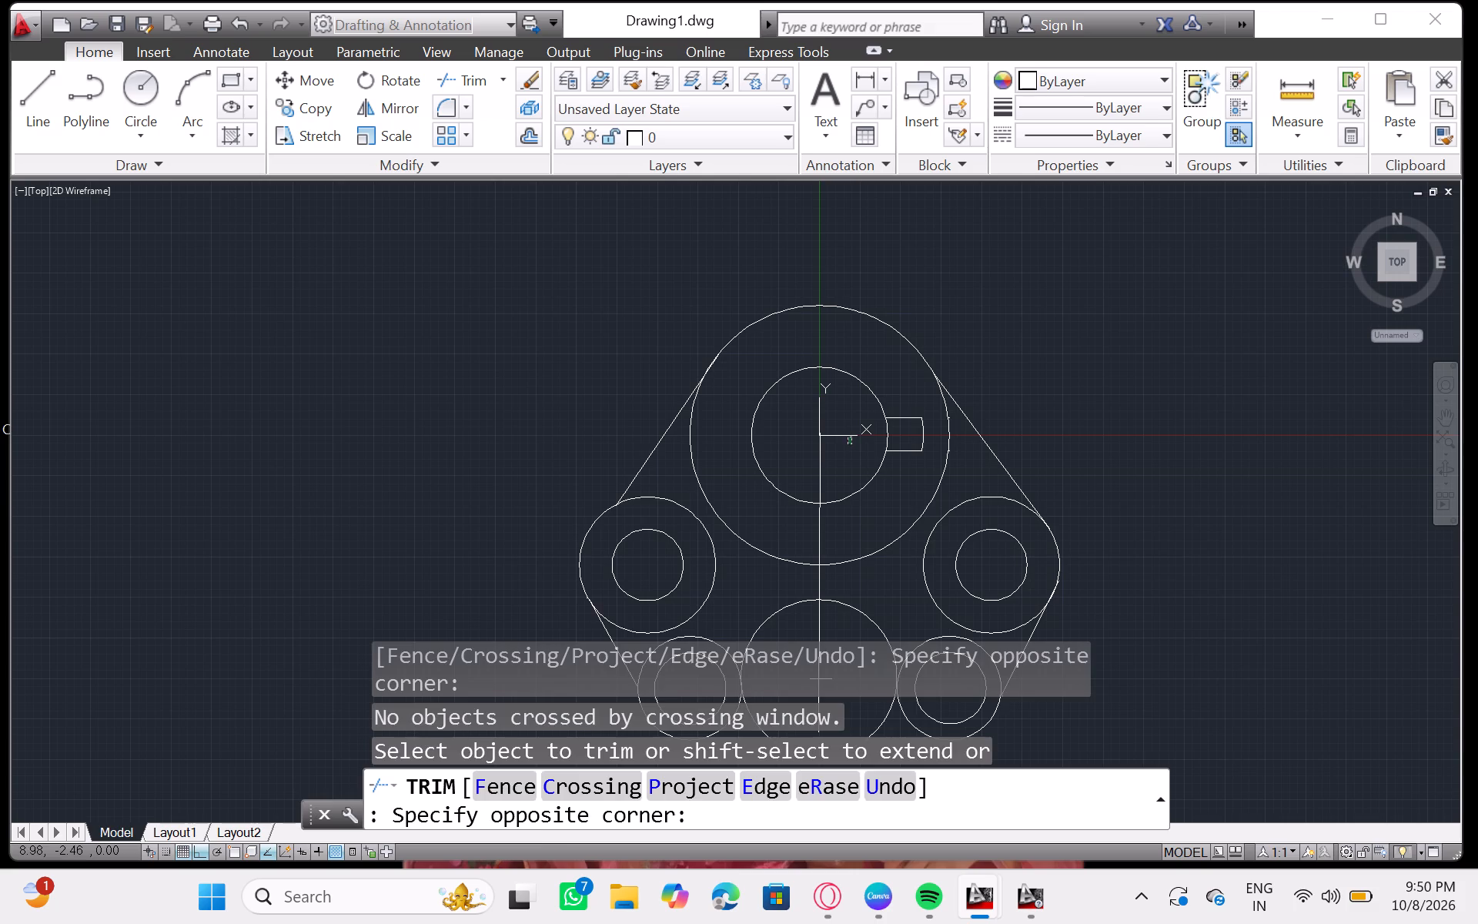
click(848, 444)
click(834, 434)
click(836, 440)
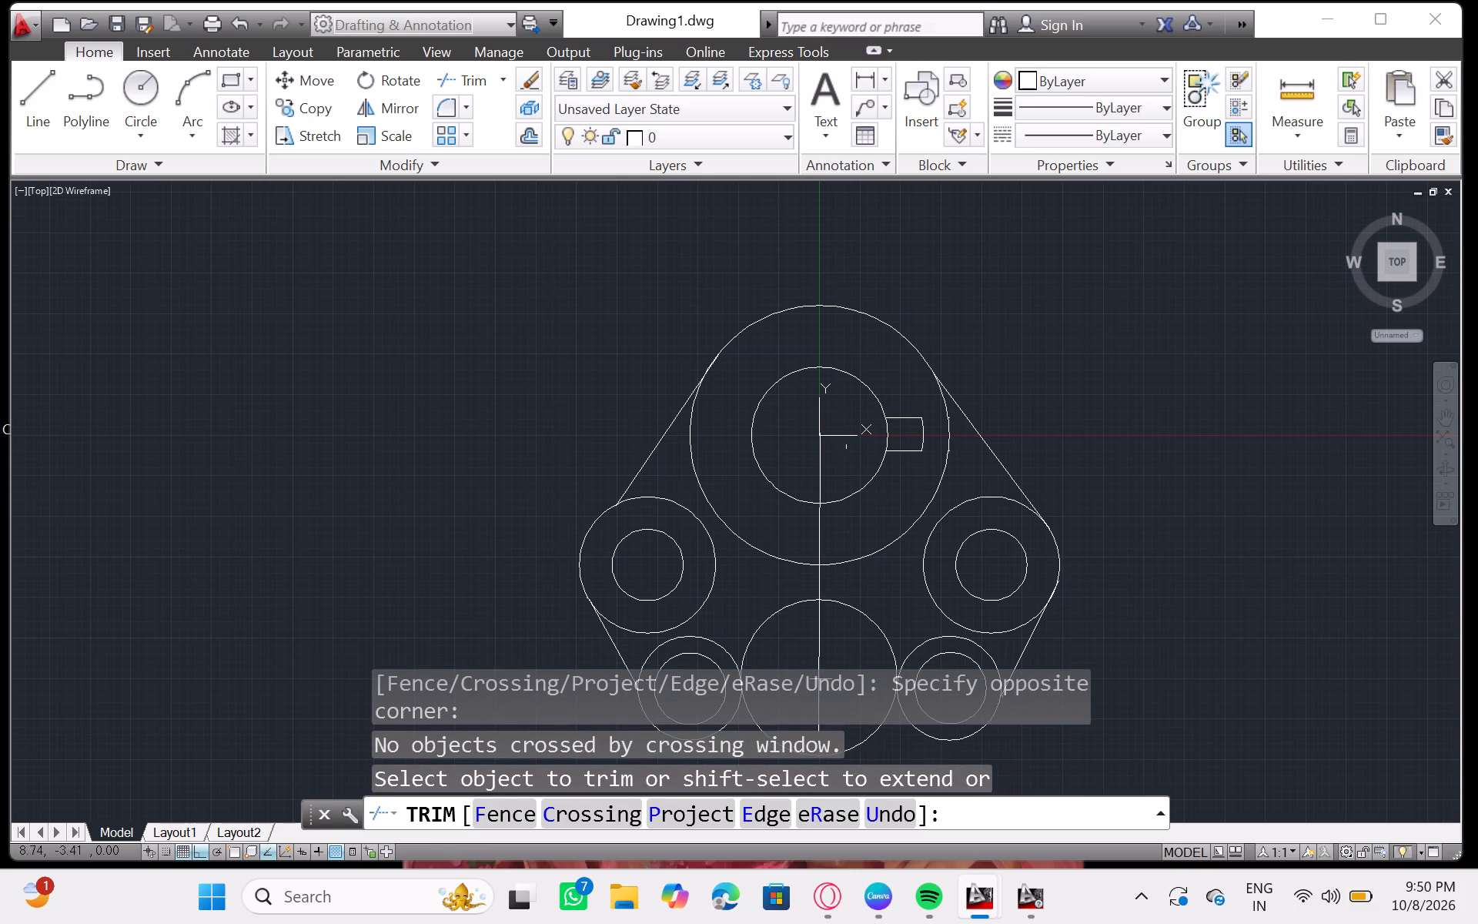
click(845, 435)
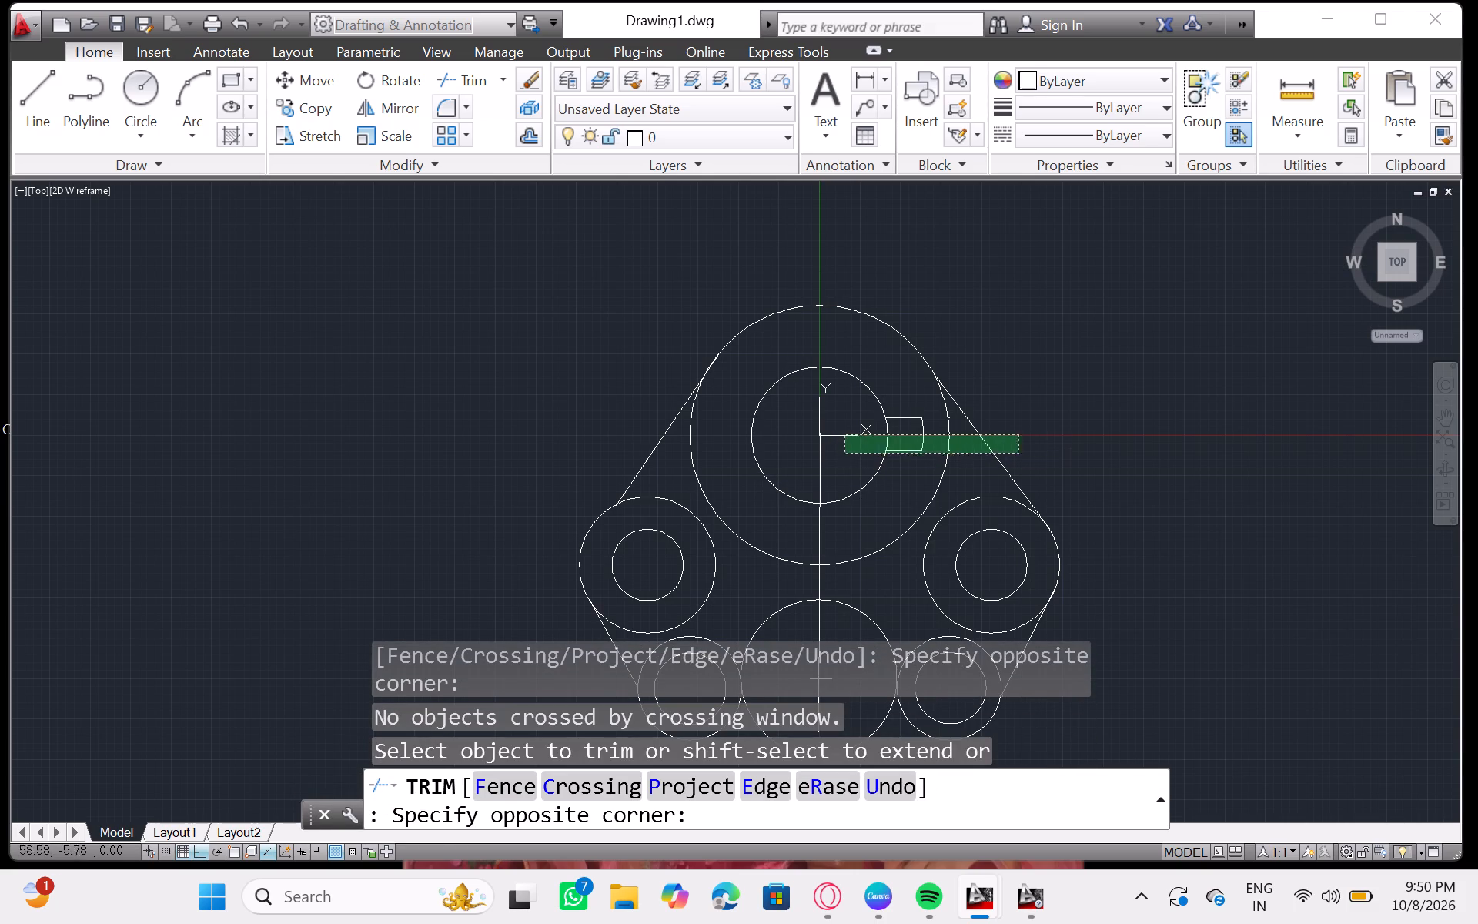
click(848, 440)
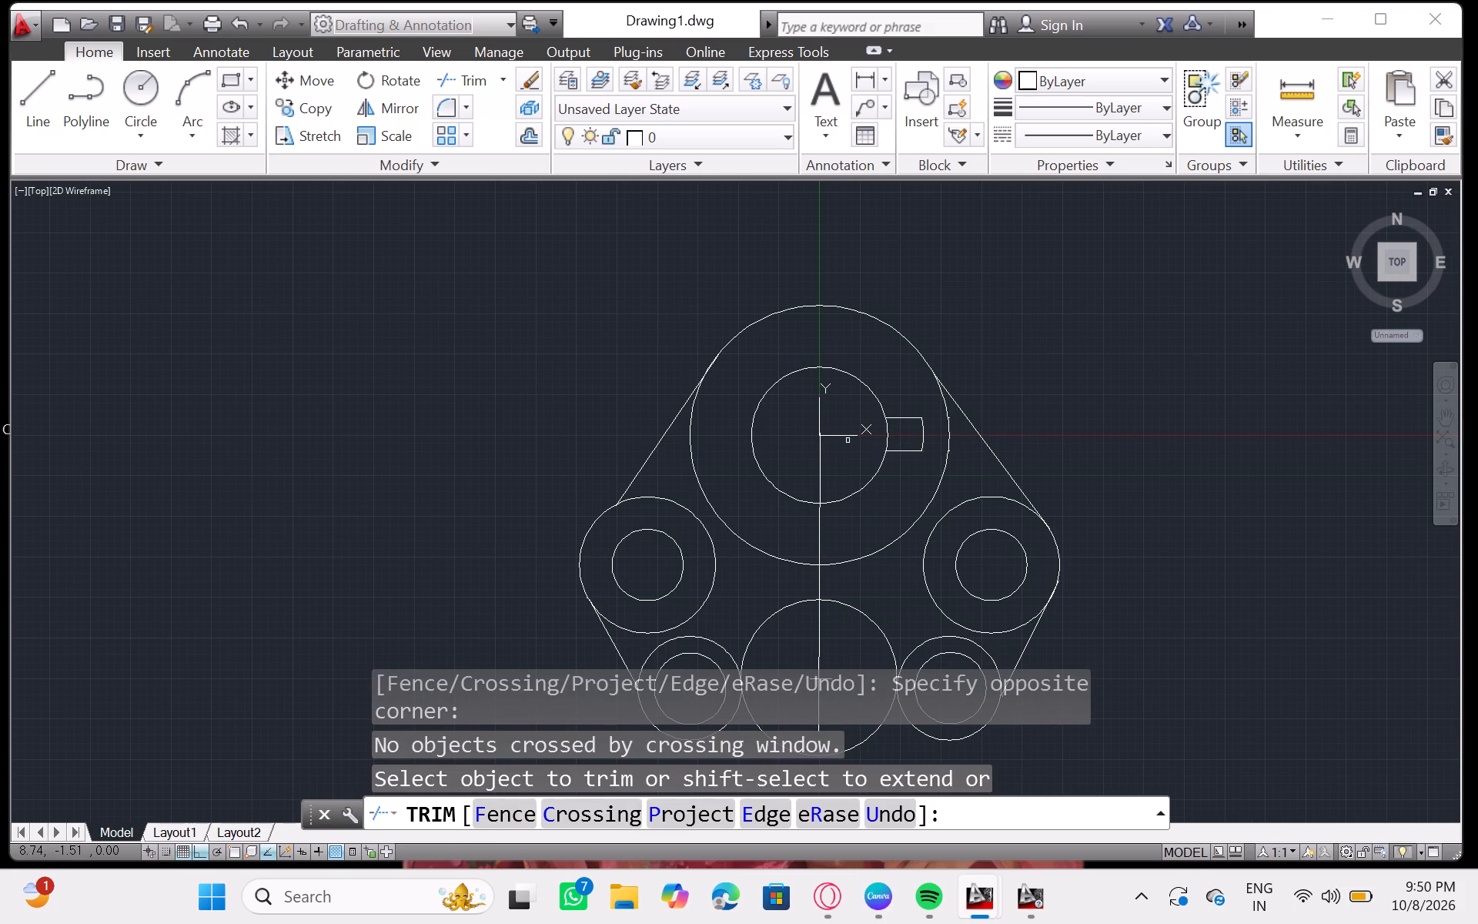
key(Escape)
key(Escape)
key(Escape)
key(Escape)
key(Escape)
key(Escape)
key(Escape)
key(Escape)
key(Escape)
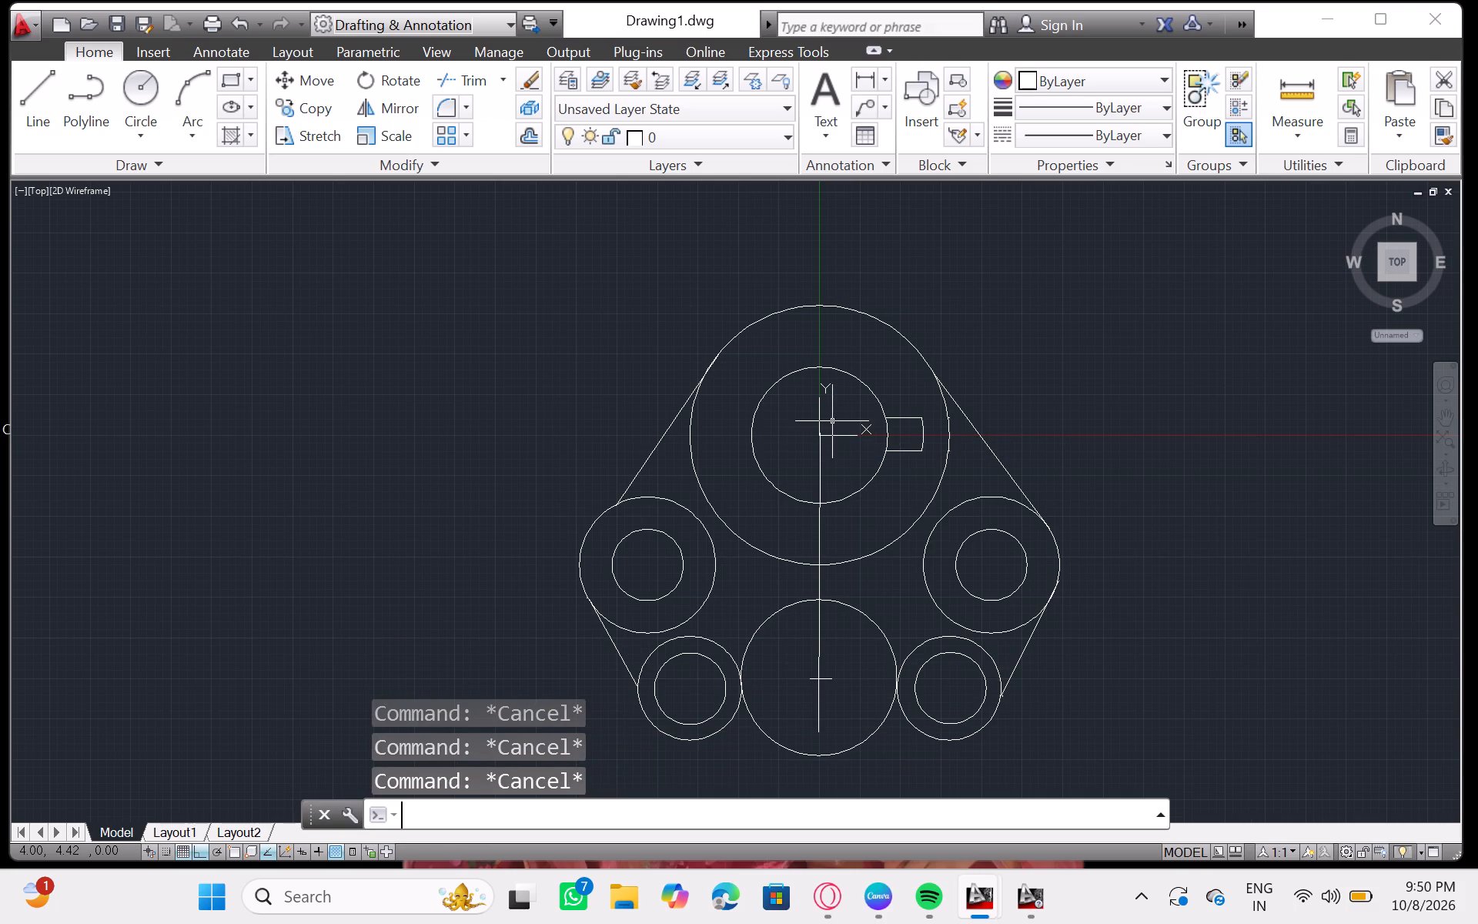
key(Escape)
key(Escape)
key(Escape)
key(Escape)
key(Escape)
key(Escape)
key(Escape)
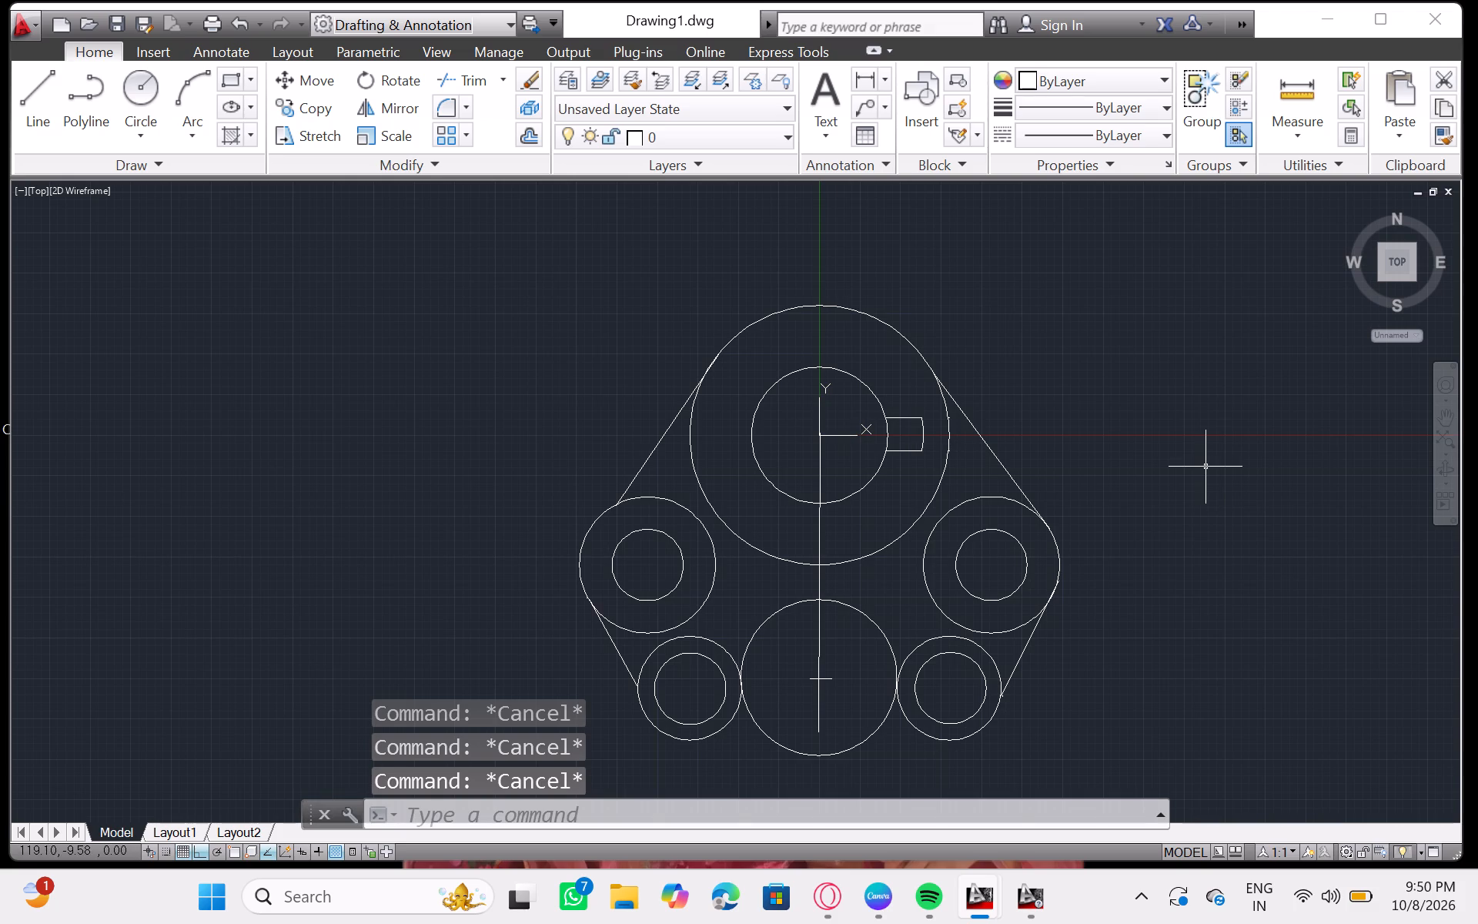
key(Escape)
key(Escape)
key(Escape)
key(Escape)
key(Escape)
Trim away the piece of the large boss's inner circle that crosses the slot's mouth, opening the slot into the bore.
text(tr)
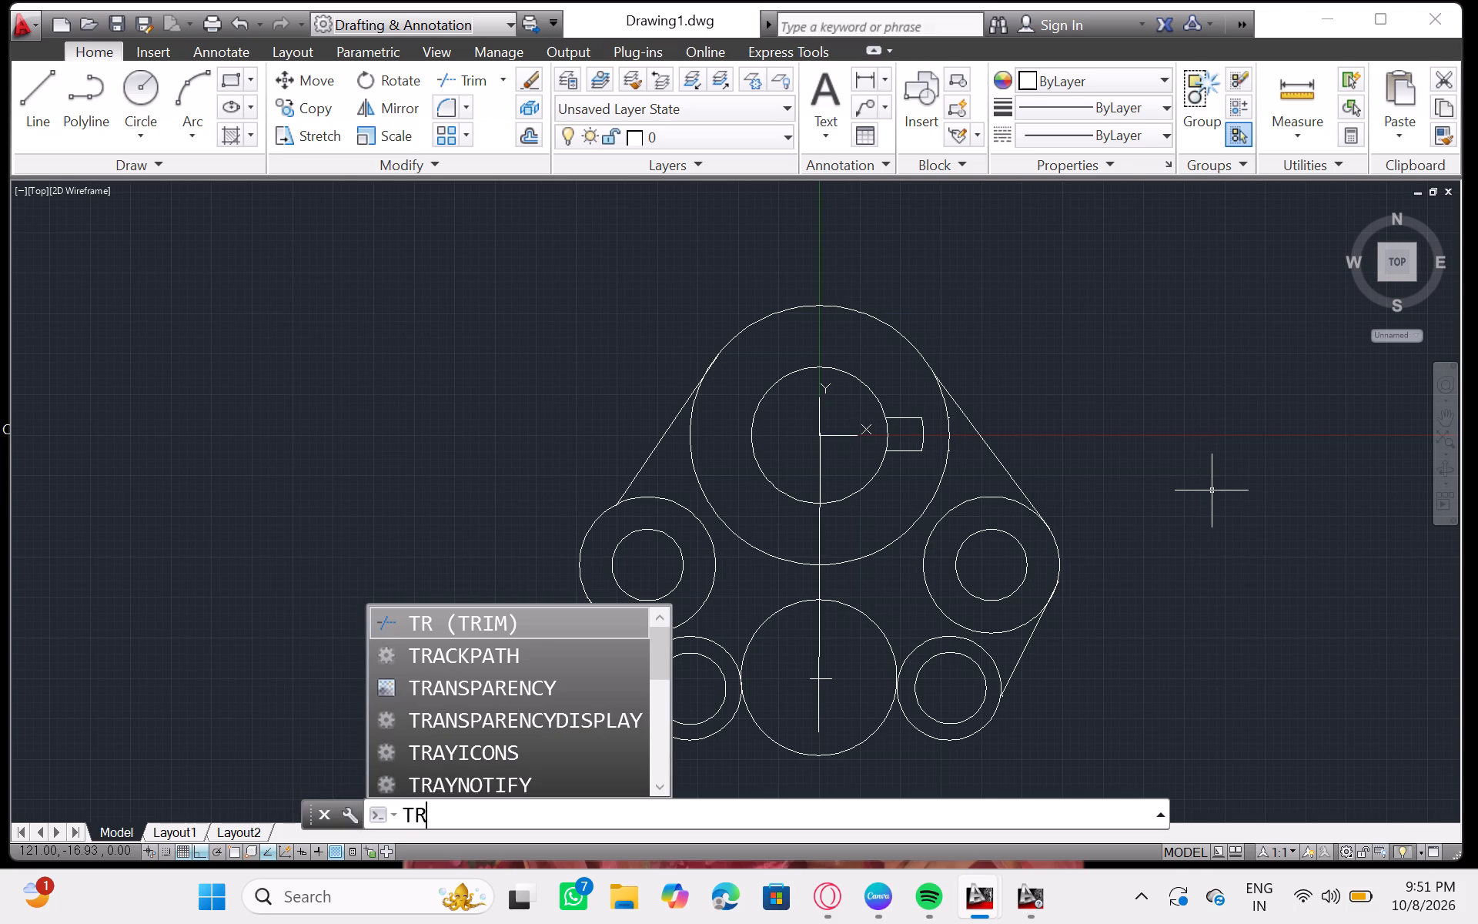
key(Return)
key(Return)
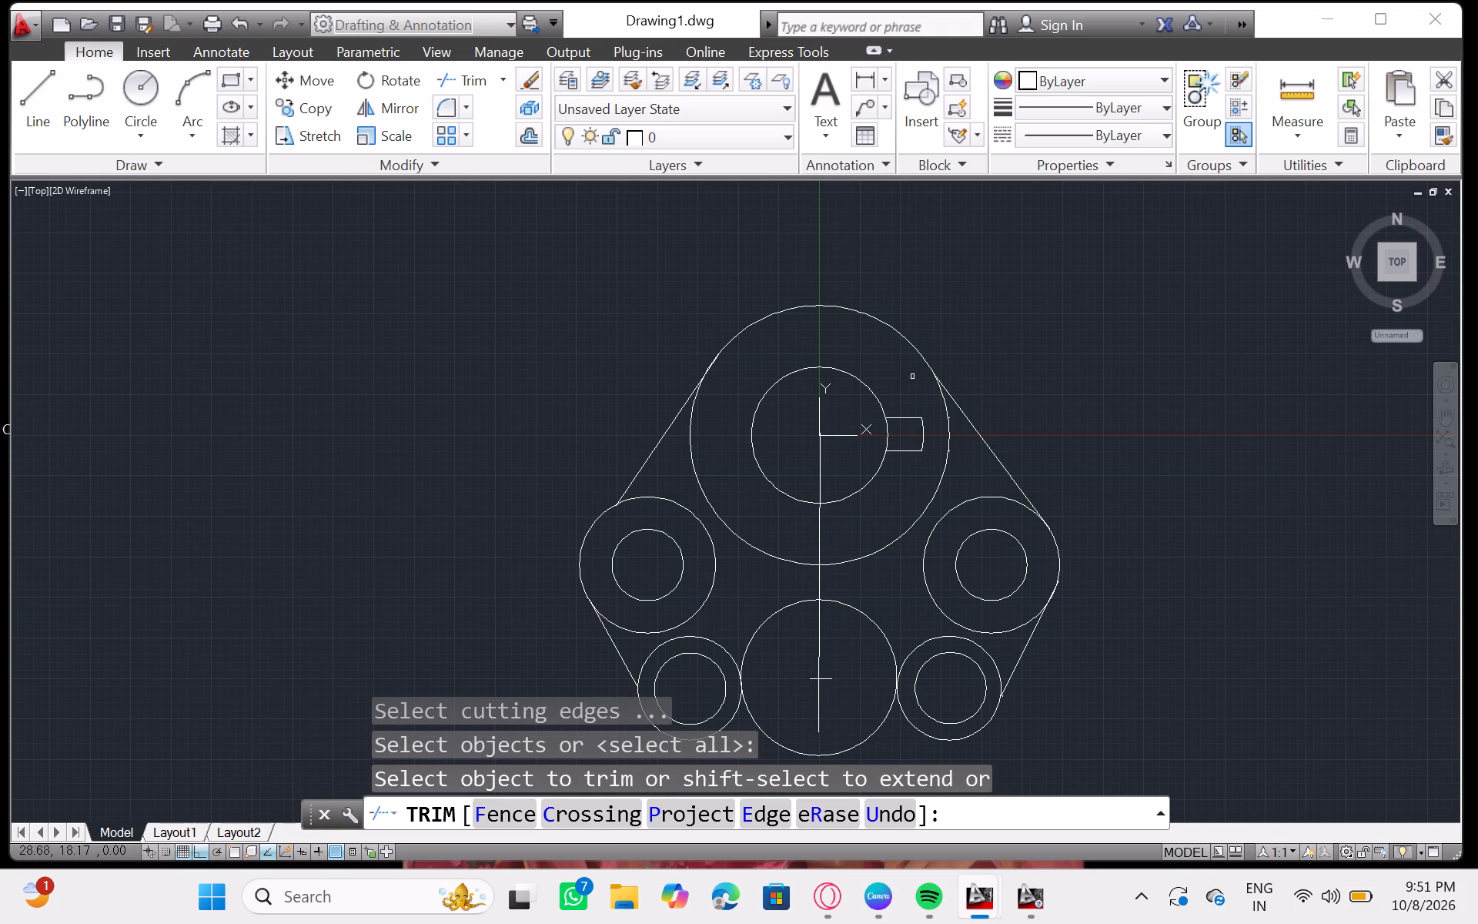
click(888, 428)
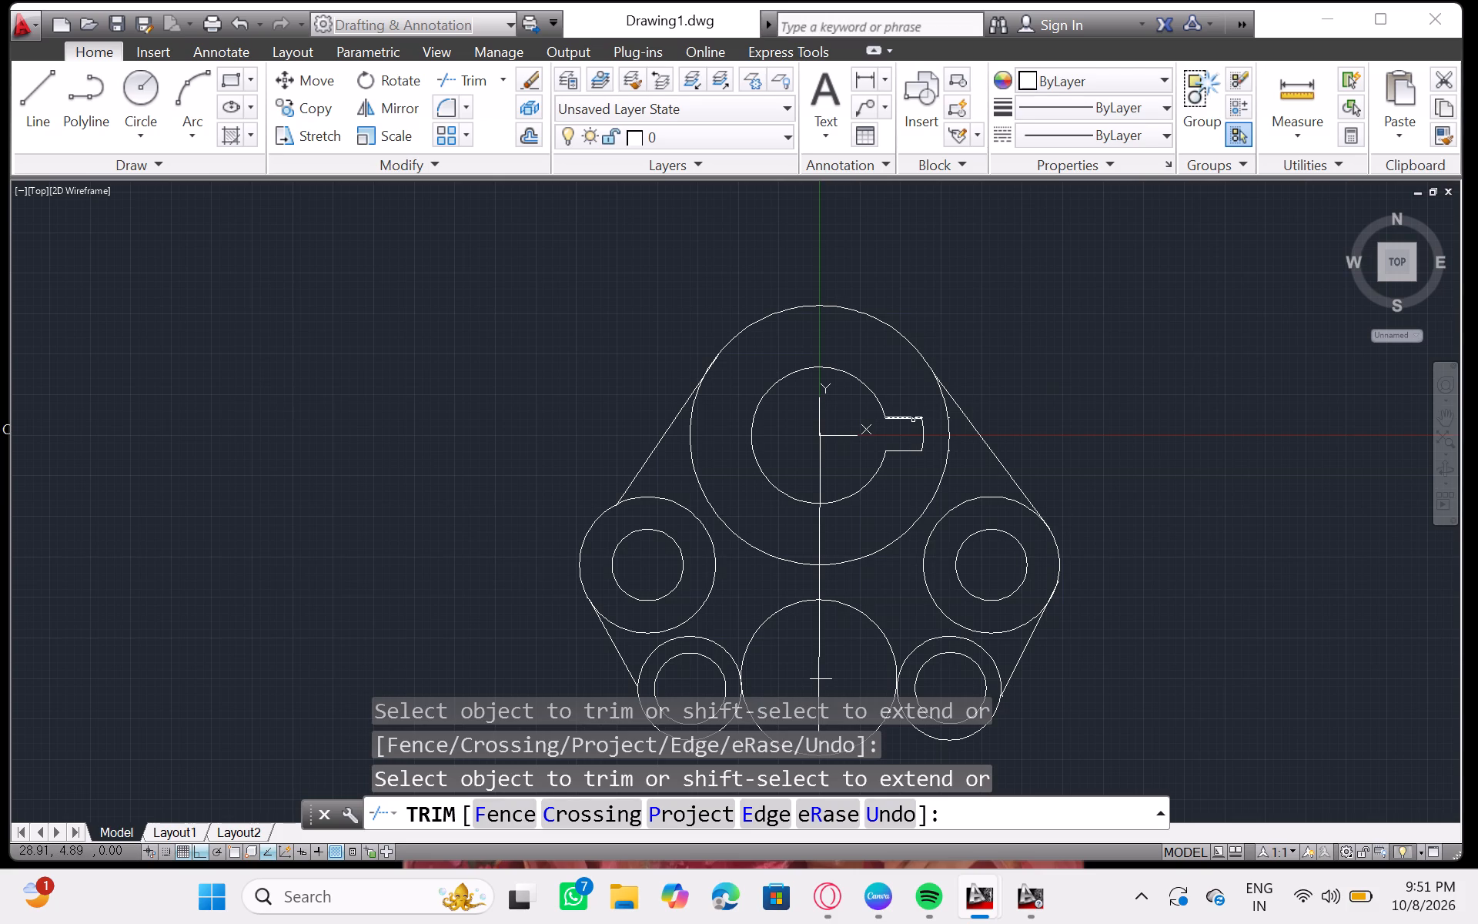
key(Escape)
key(Escape)
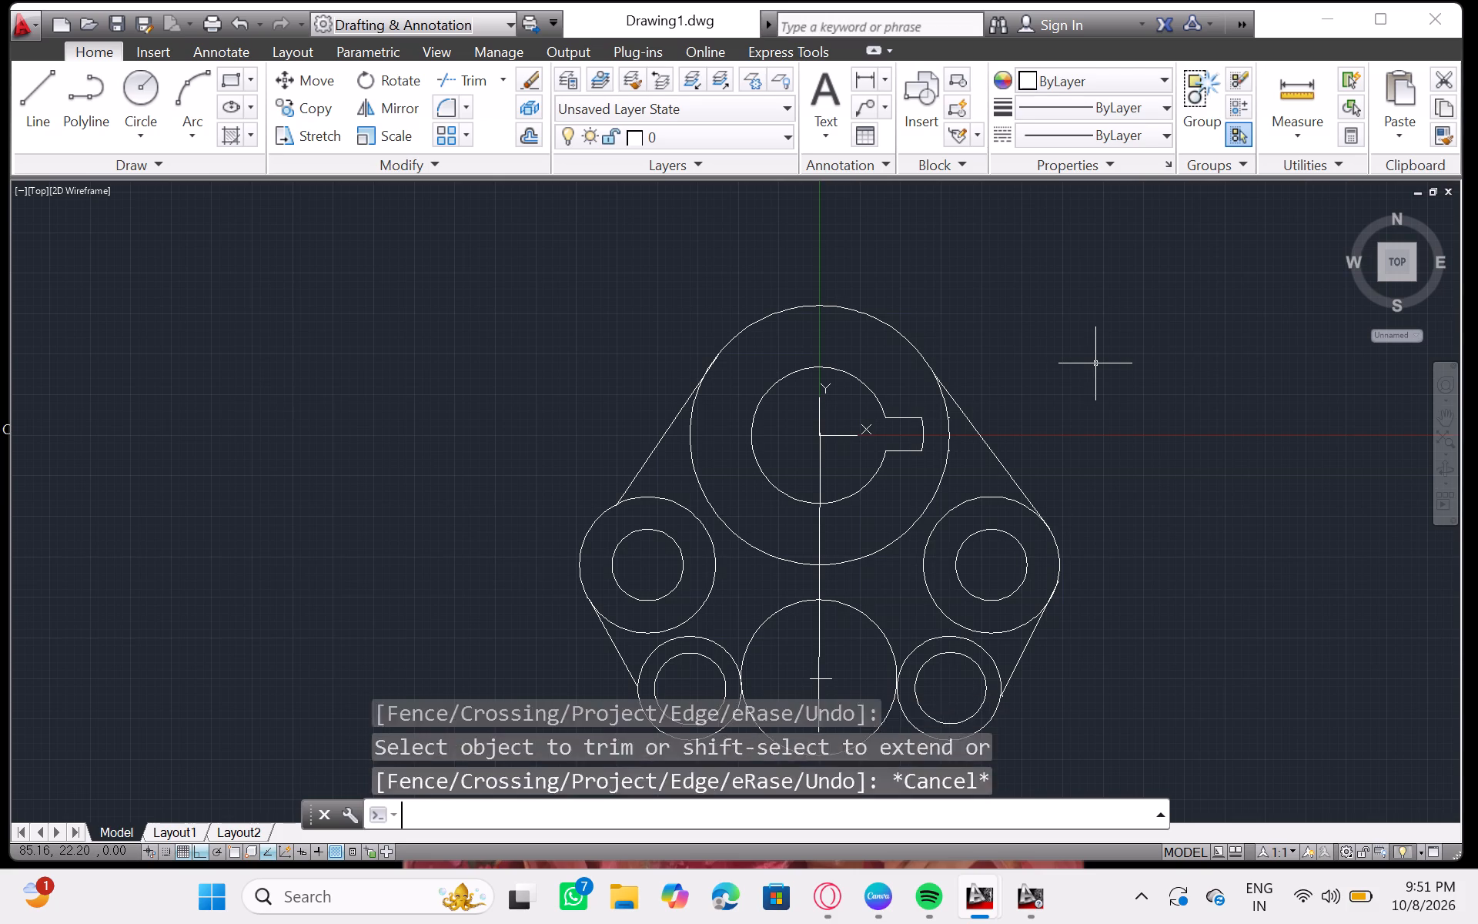
key(Escape)
key(Escape)
key(Escape)
key(Escape)
key(Escape)
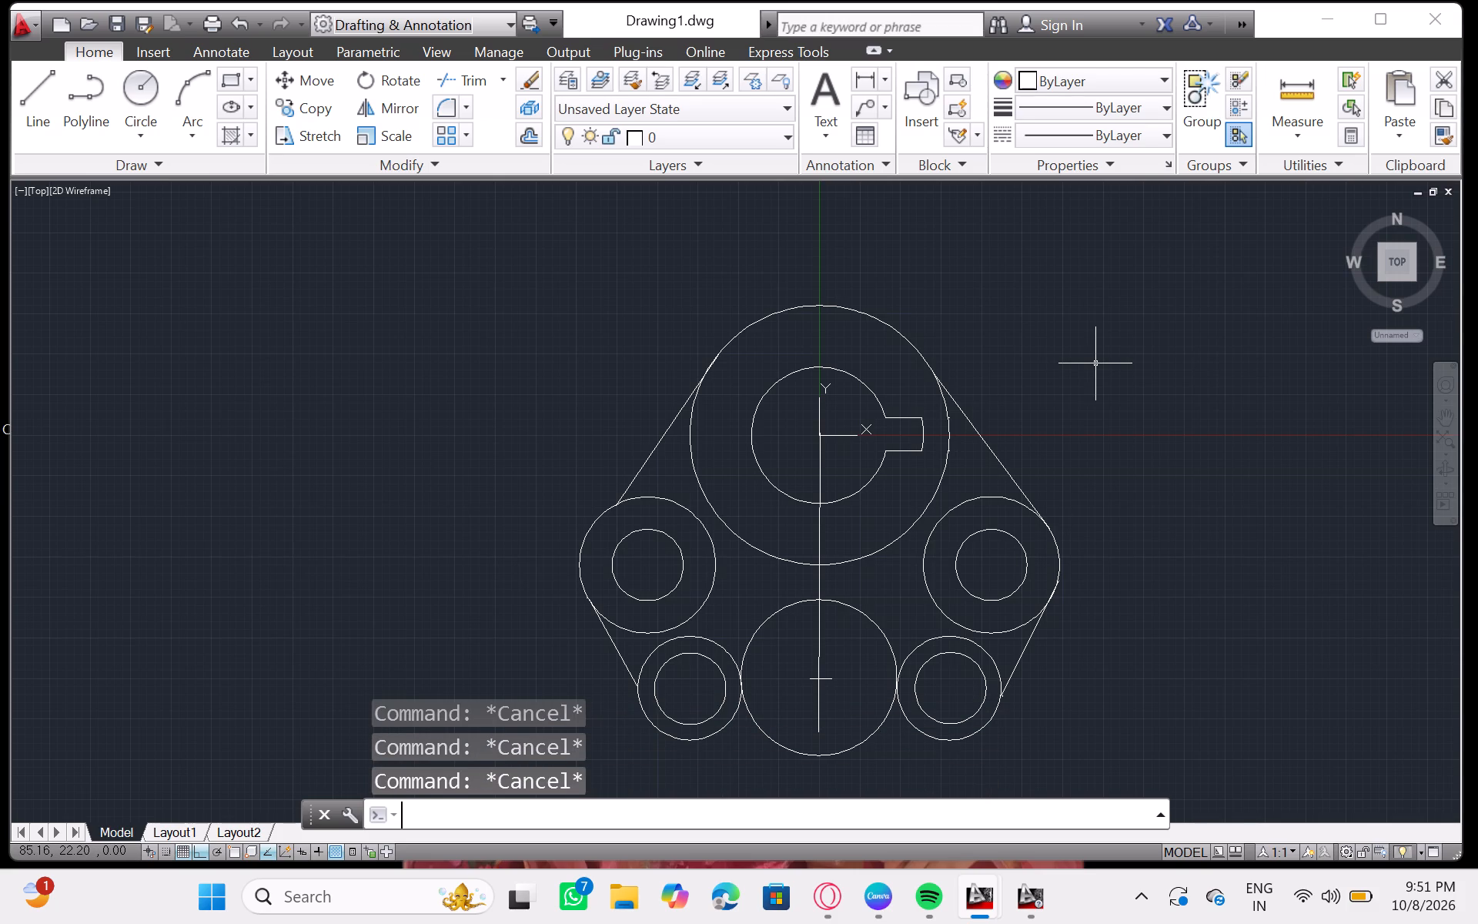
key(Escape)
key(Escape)
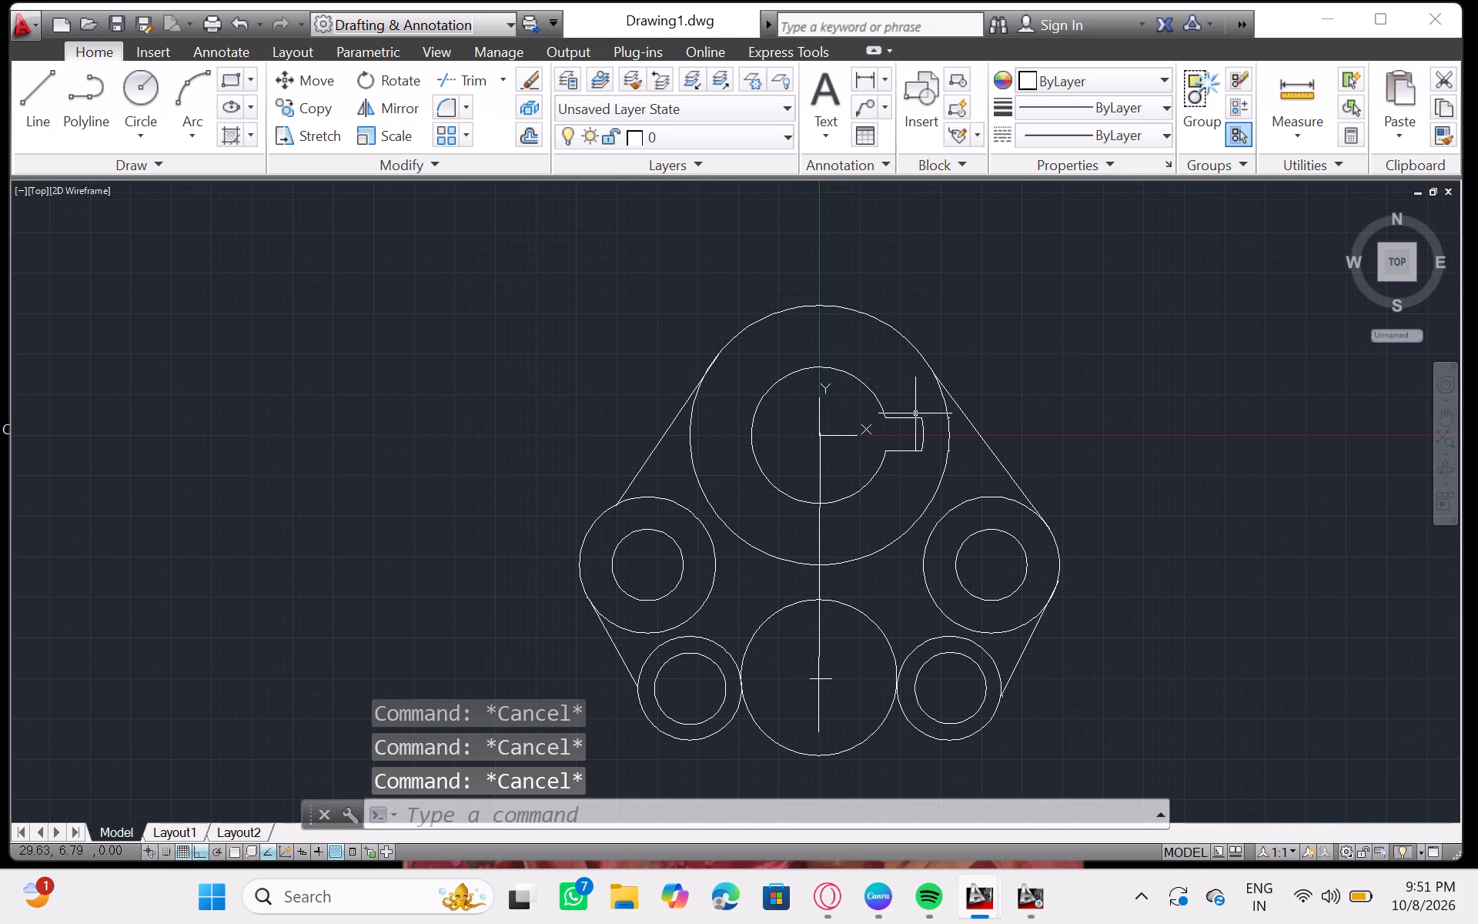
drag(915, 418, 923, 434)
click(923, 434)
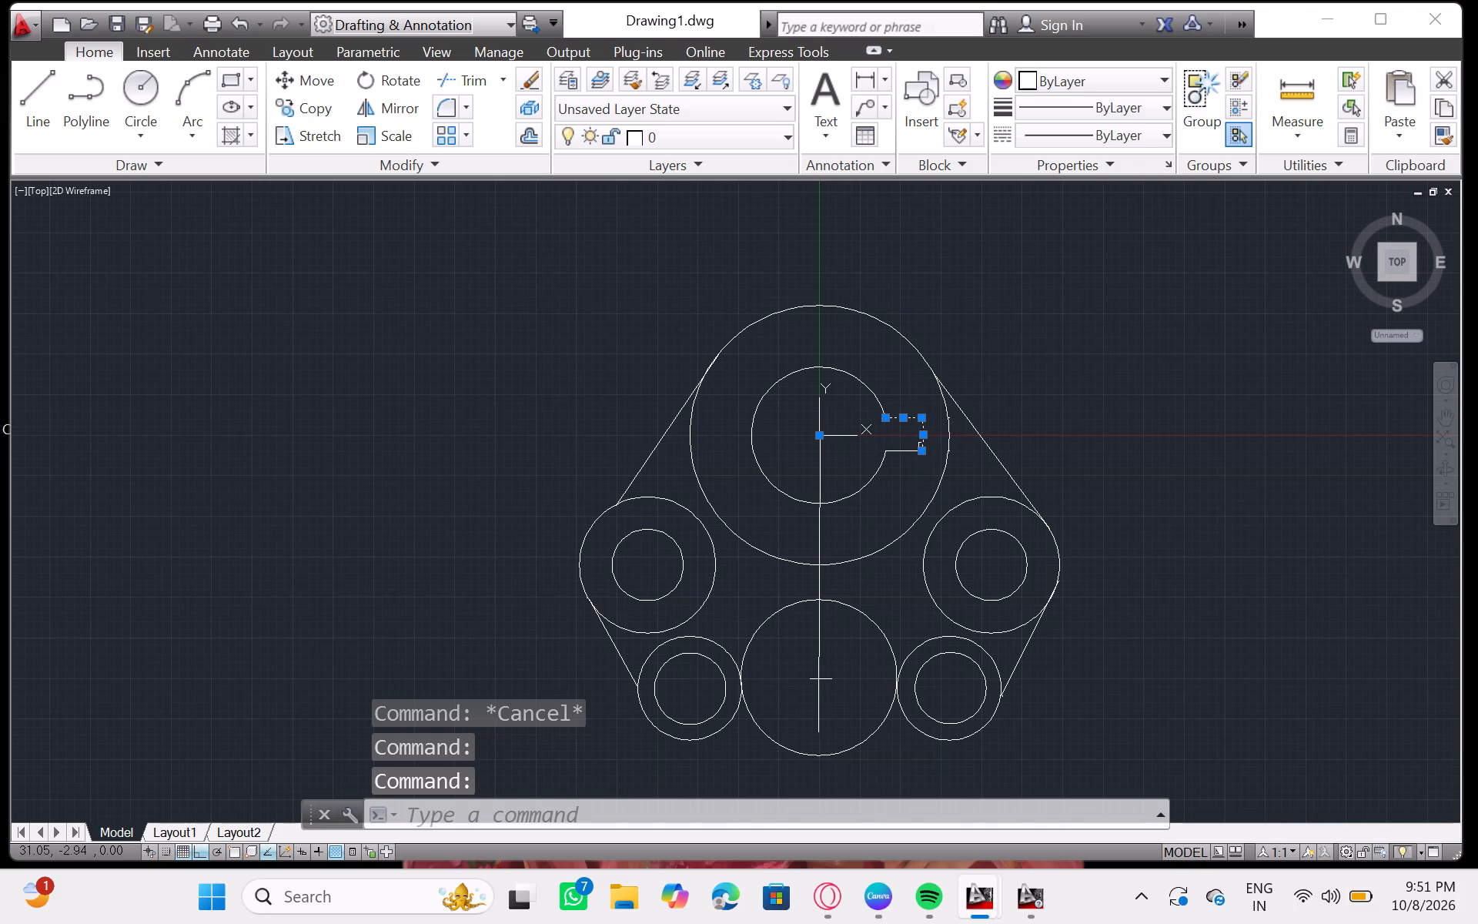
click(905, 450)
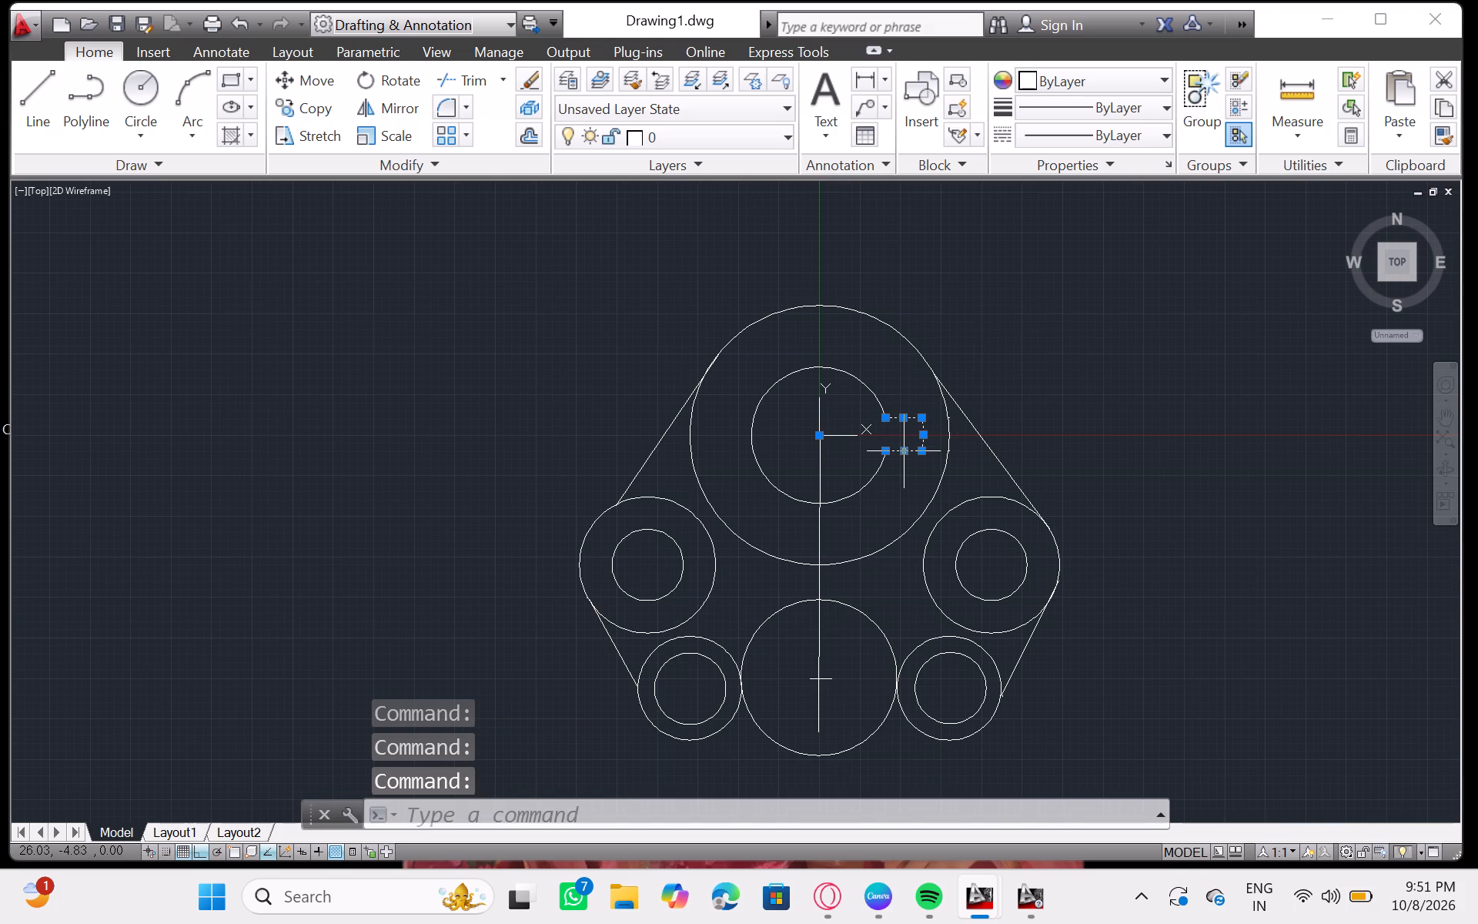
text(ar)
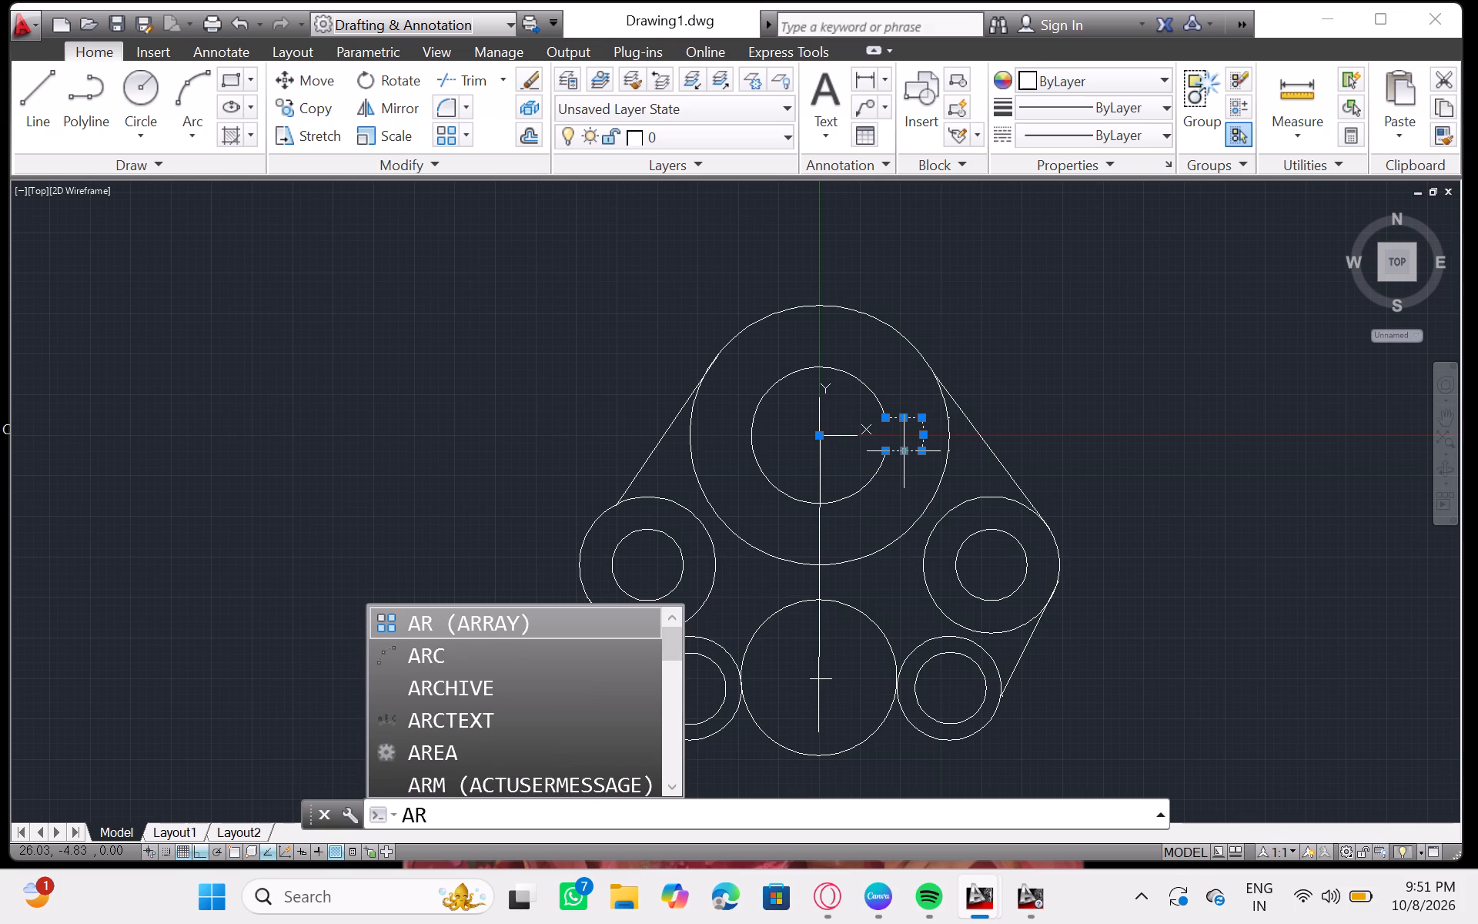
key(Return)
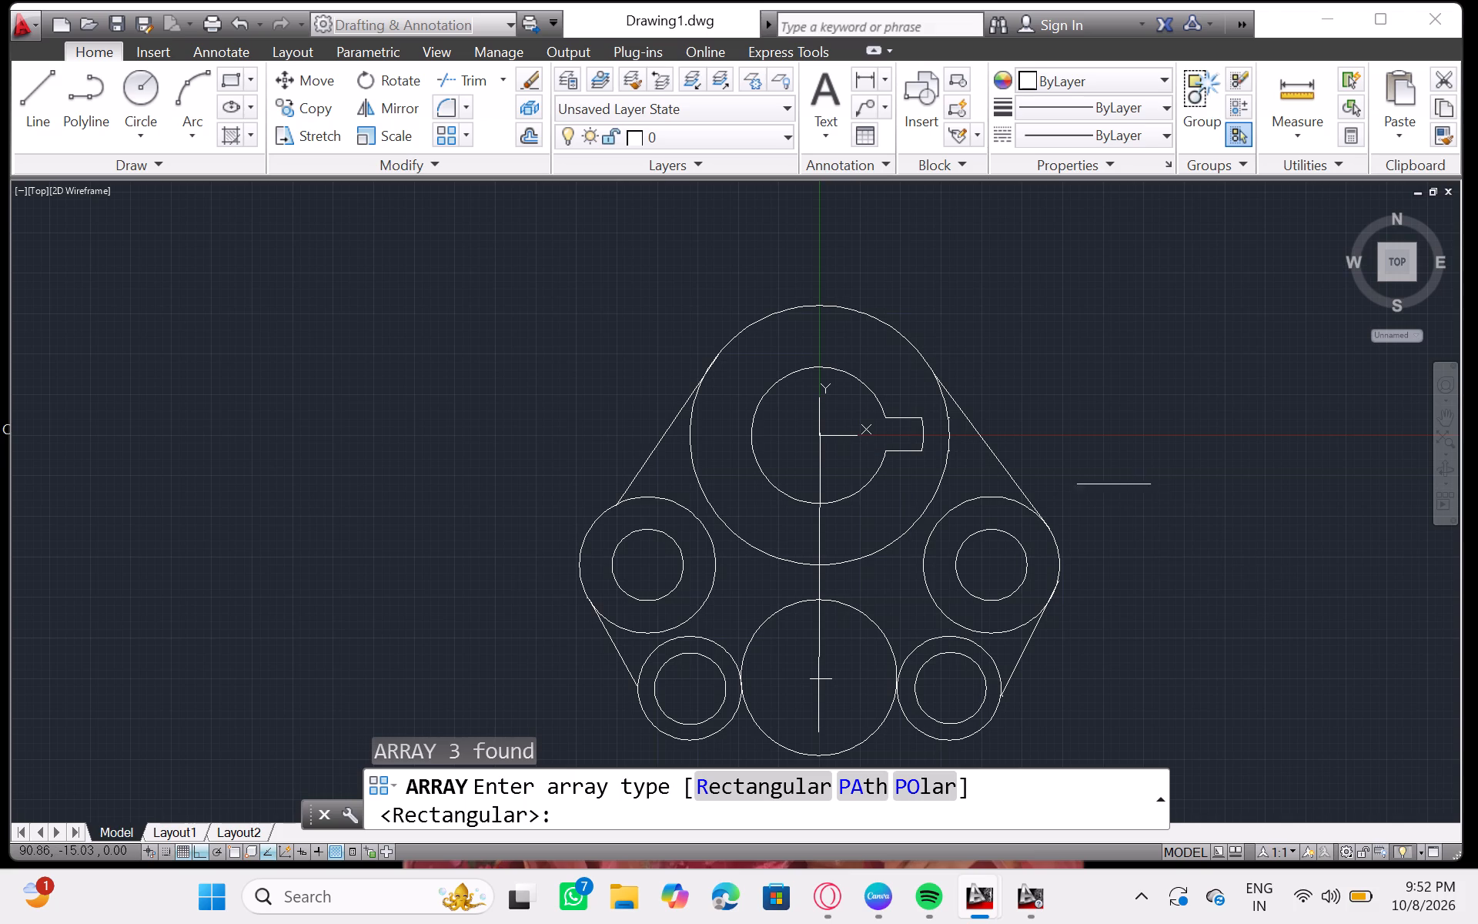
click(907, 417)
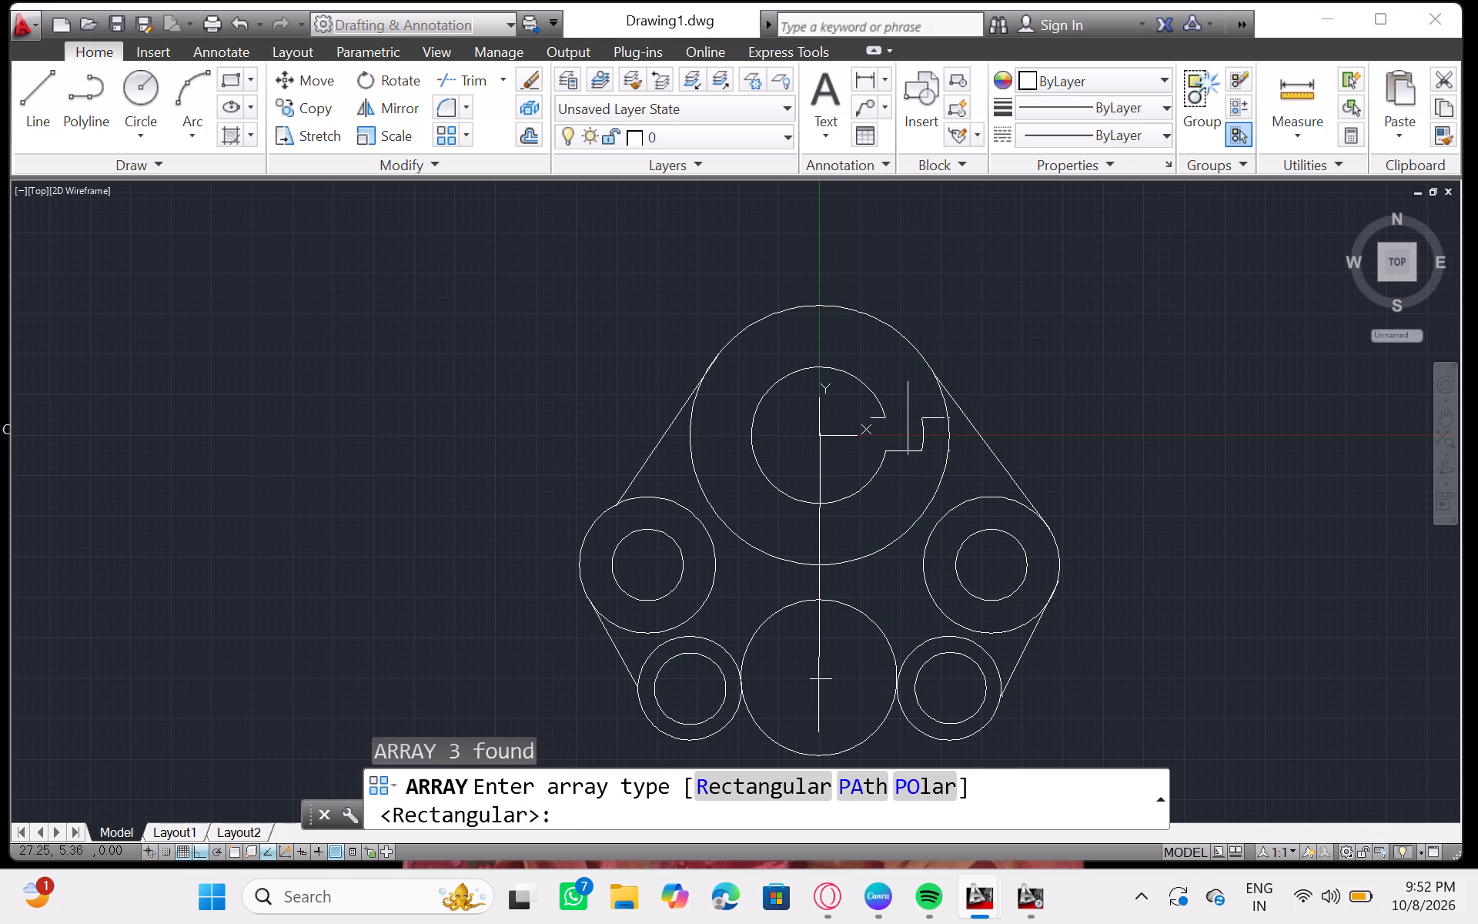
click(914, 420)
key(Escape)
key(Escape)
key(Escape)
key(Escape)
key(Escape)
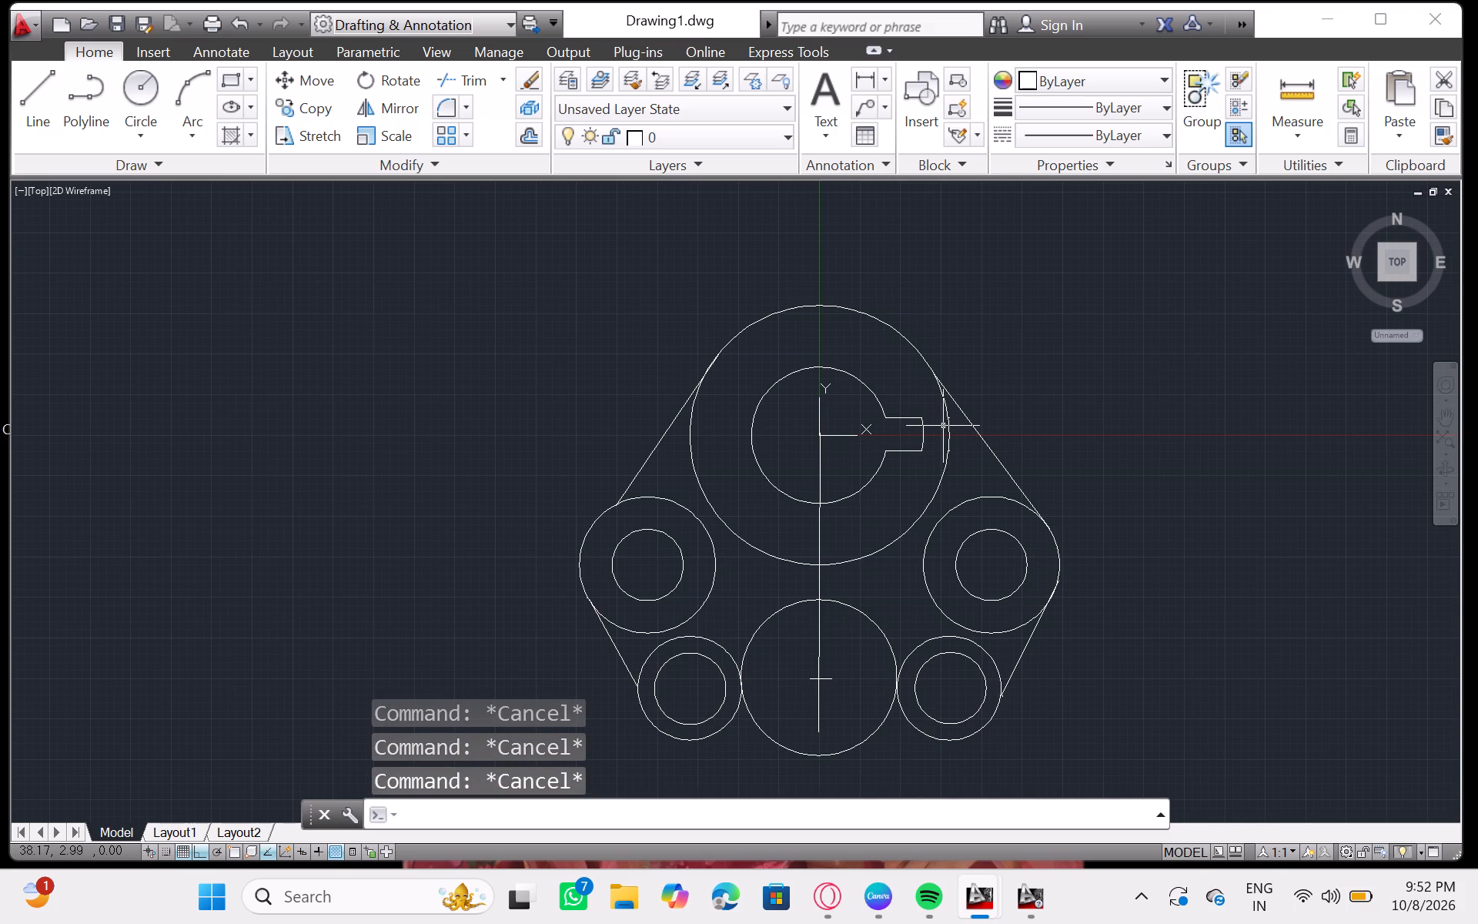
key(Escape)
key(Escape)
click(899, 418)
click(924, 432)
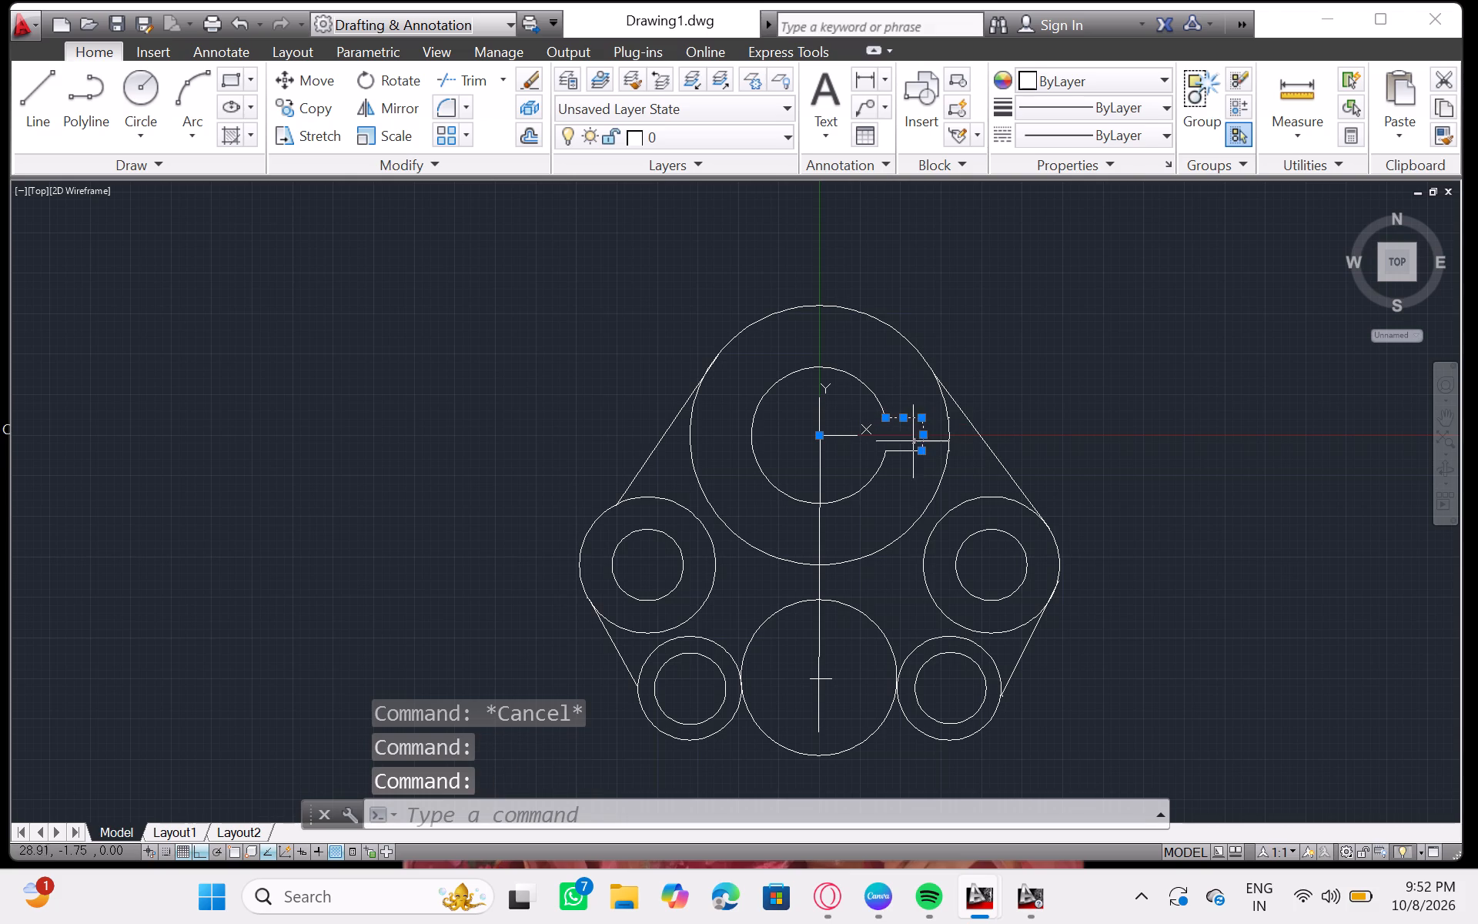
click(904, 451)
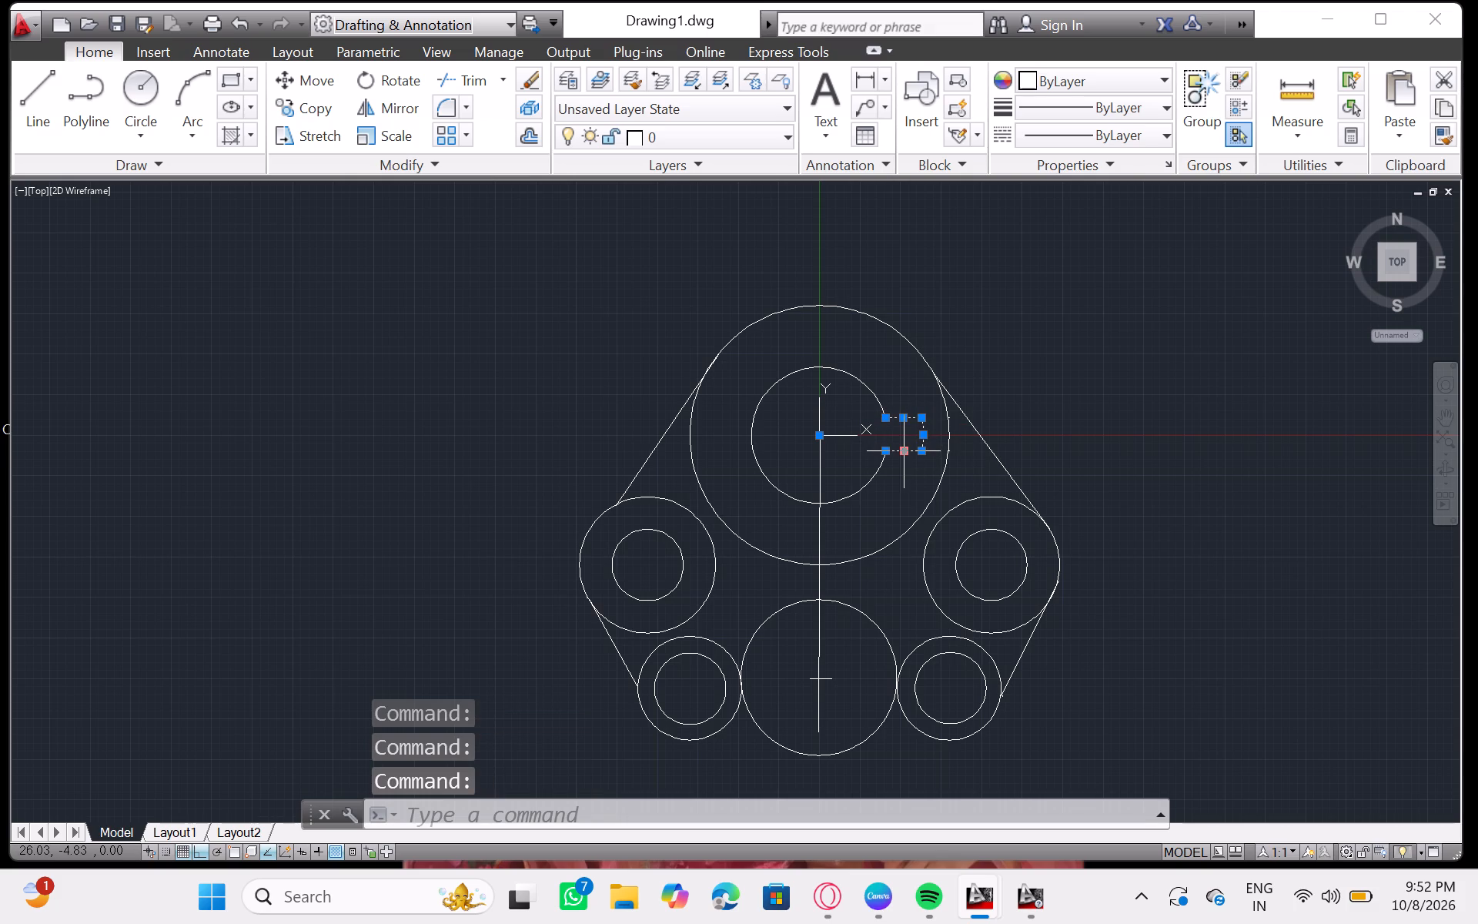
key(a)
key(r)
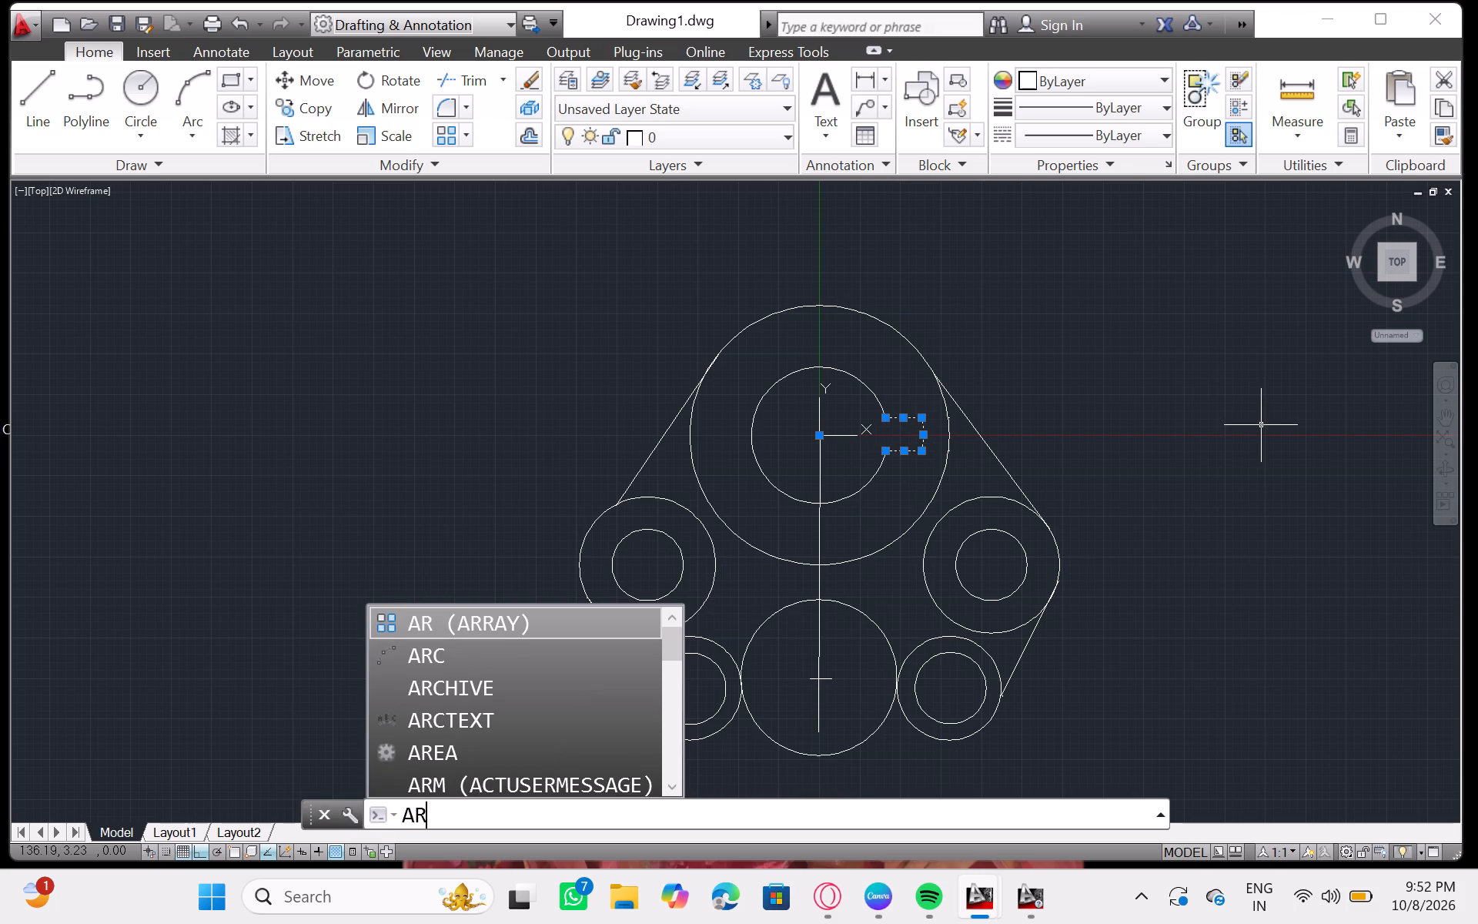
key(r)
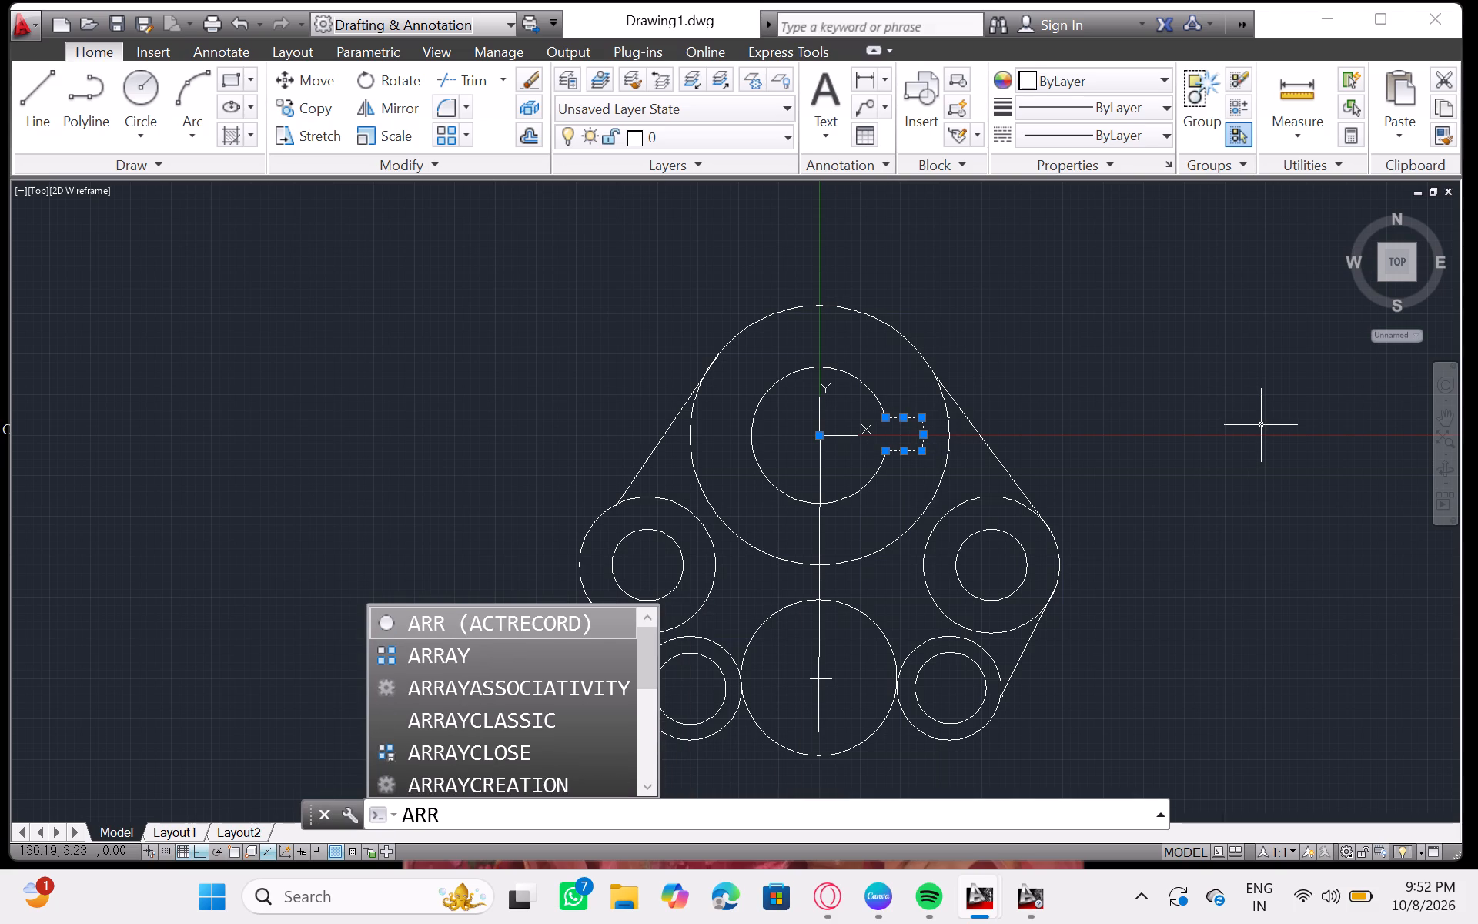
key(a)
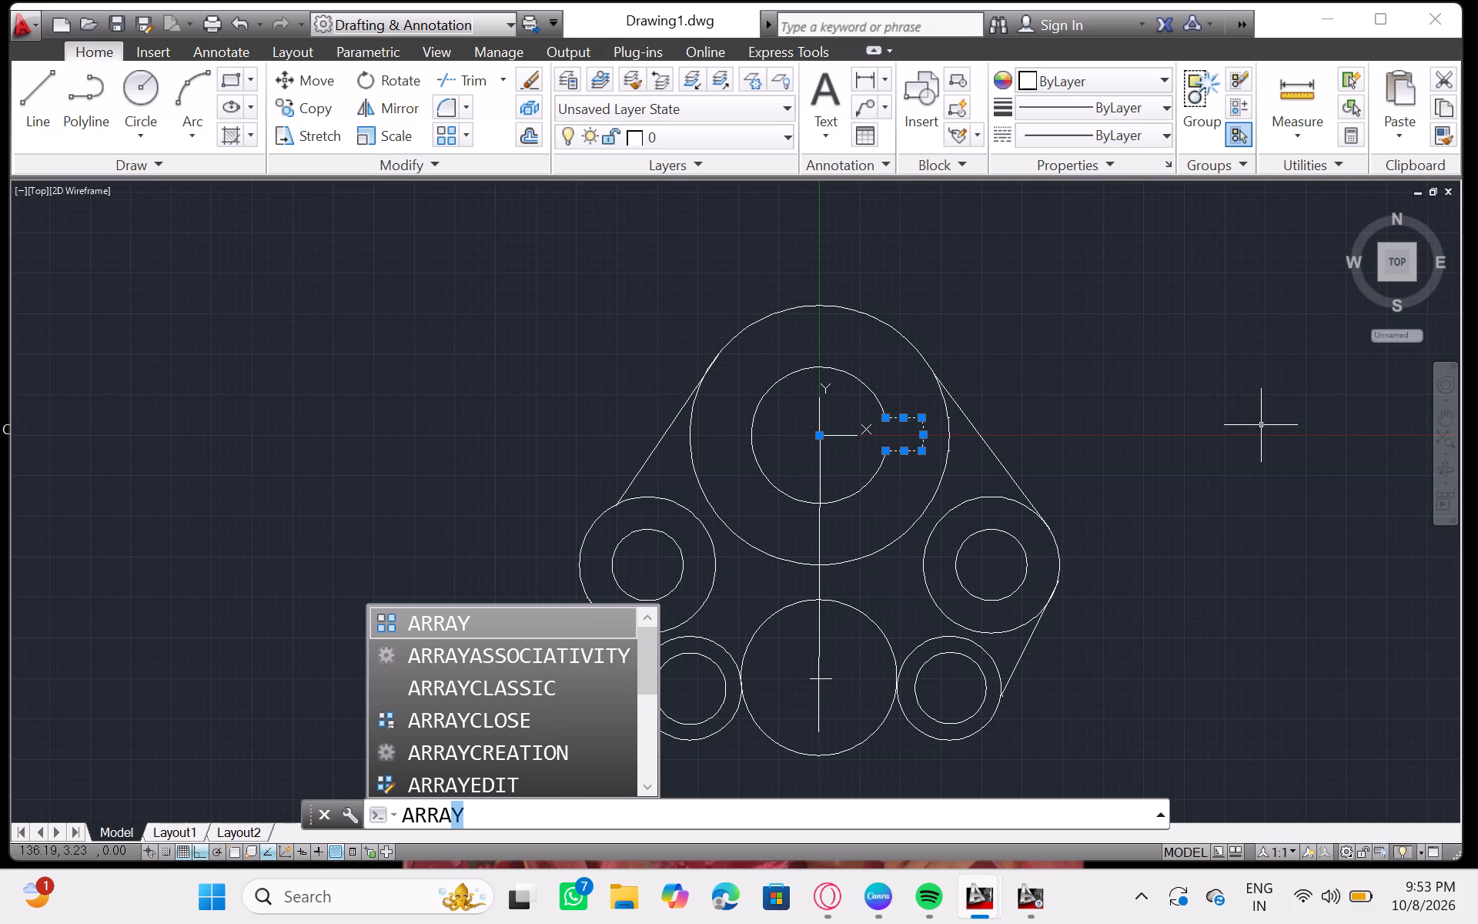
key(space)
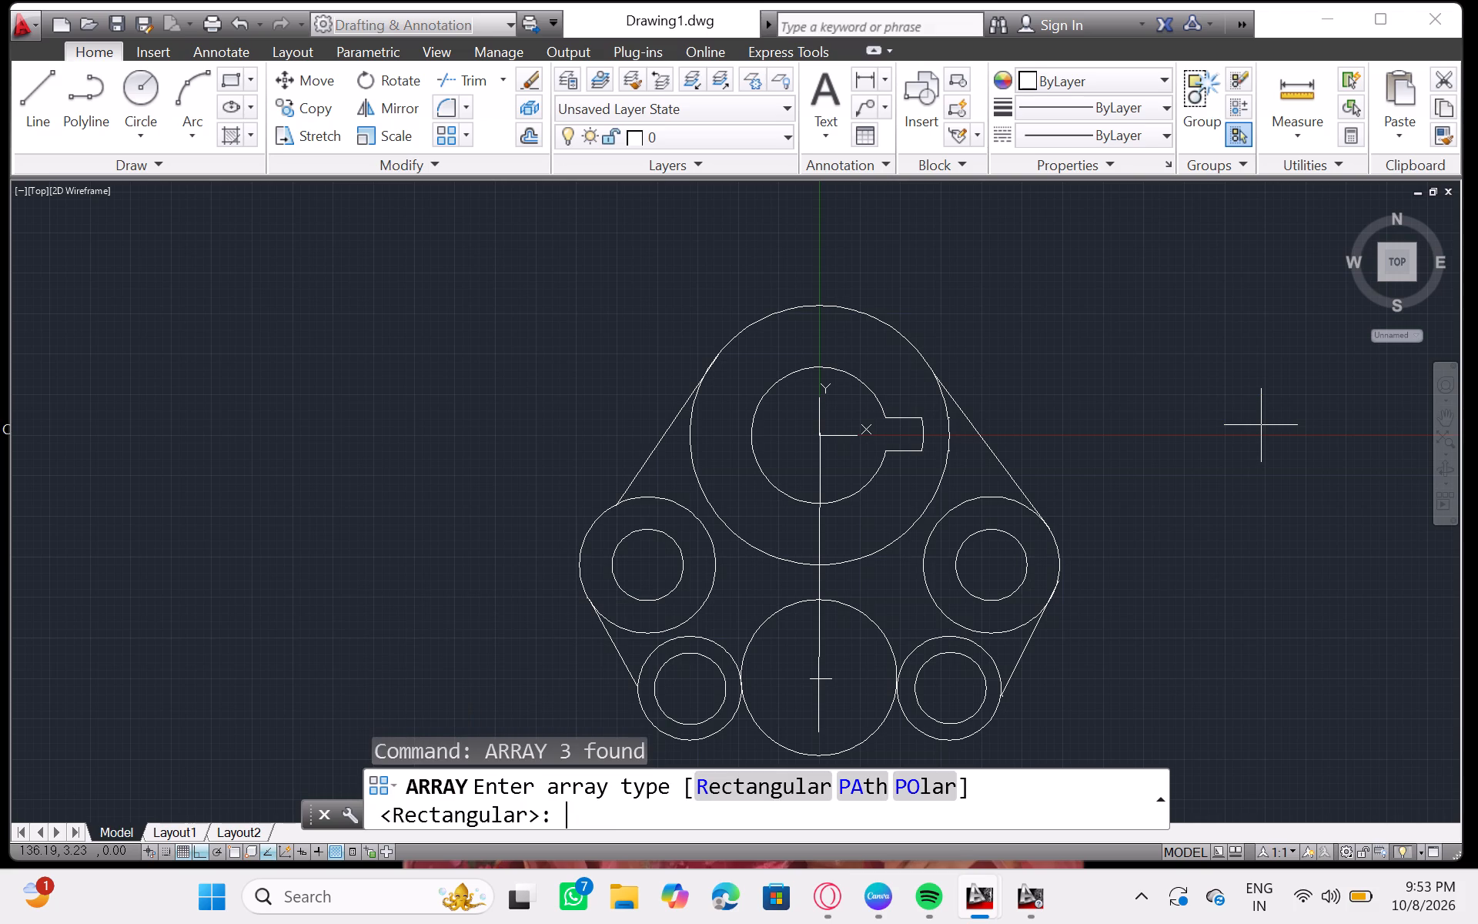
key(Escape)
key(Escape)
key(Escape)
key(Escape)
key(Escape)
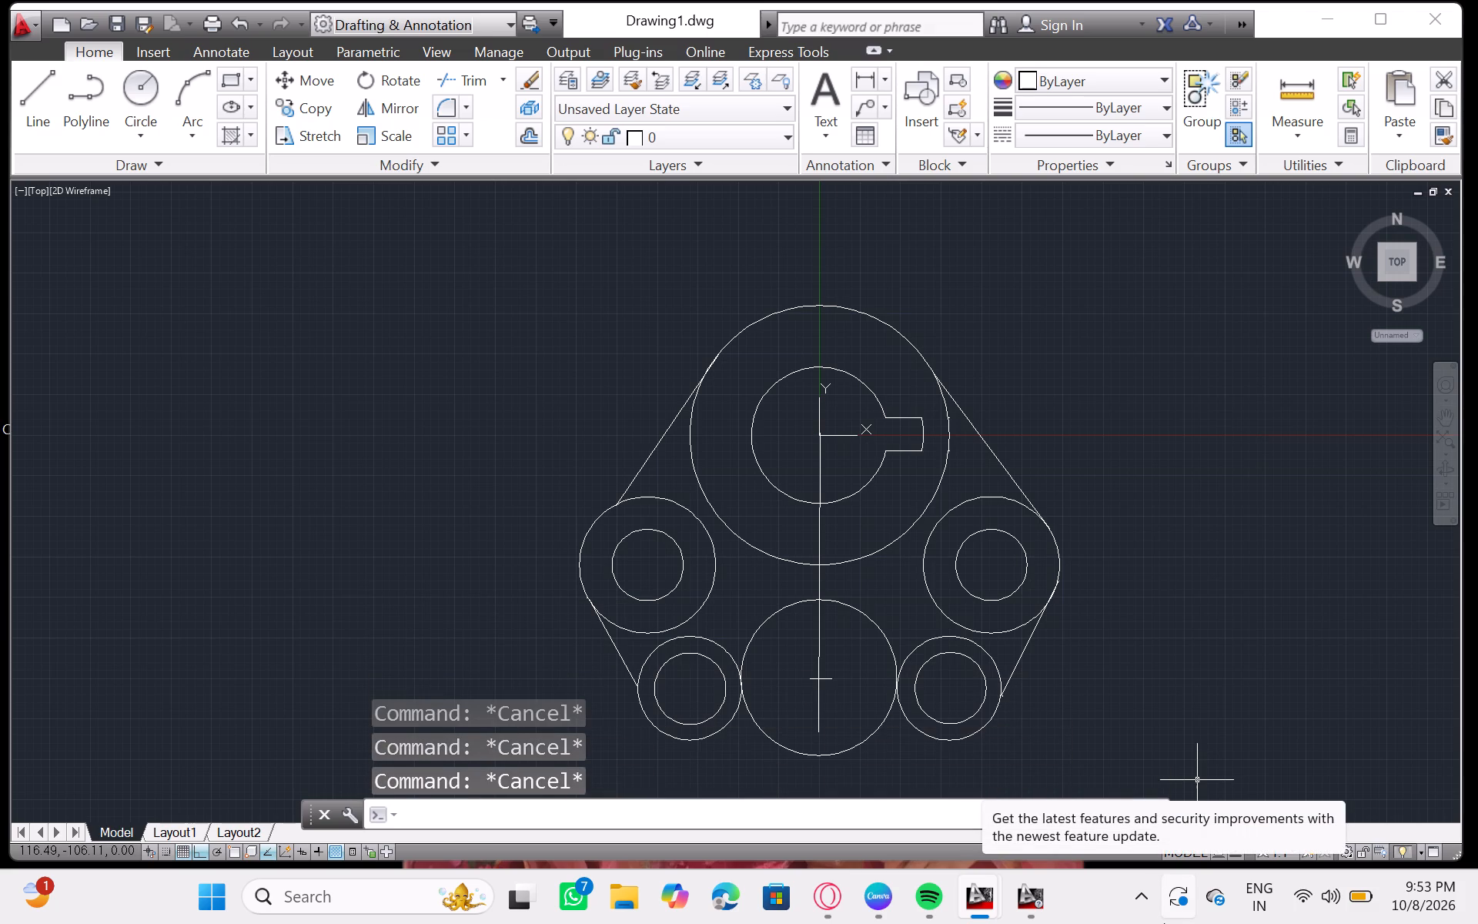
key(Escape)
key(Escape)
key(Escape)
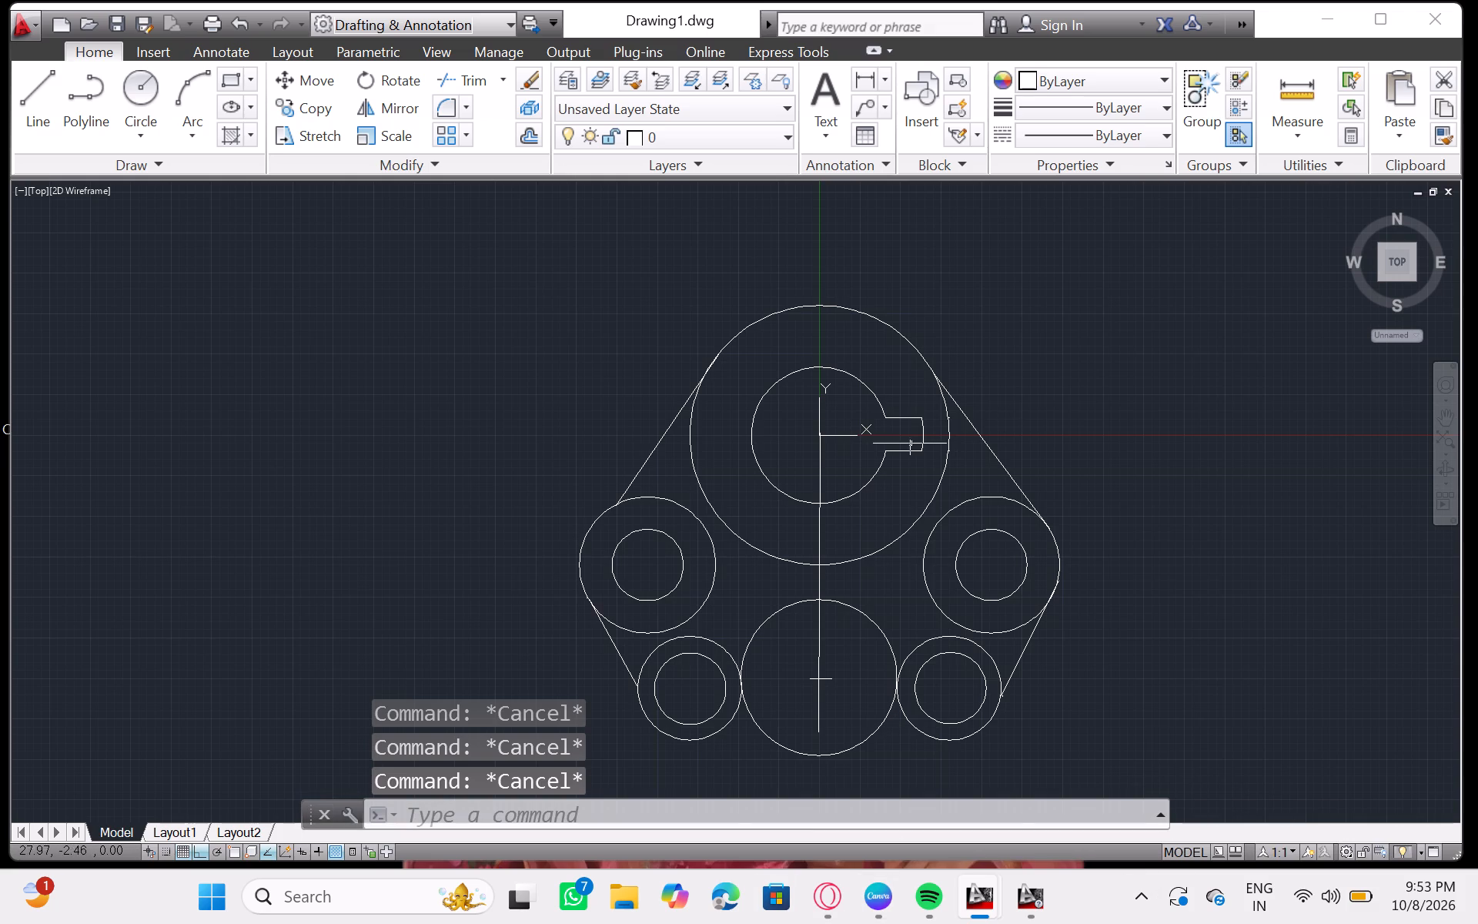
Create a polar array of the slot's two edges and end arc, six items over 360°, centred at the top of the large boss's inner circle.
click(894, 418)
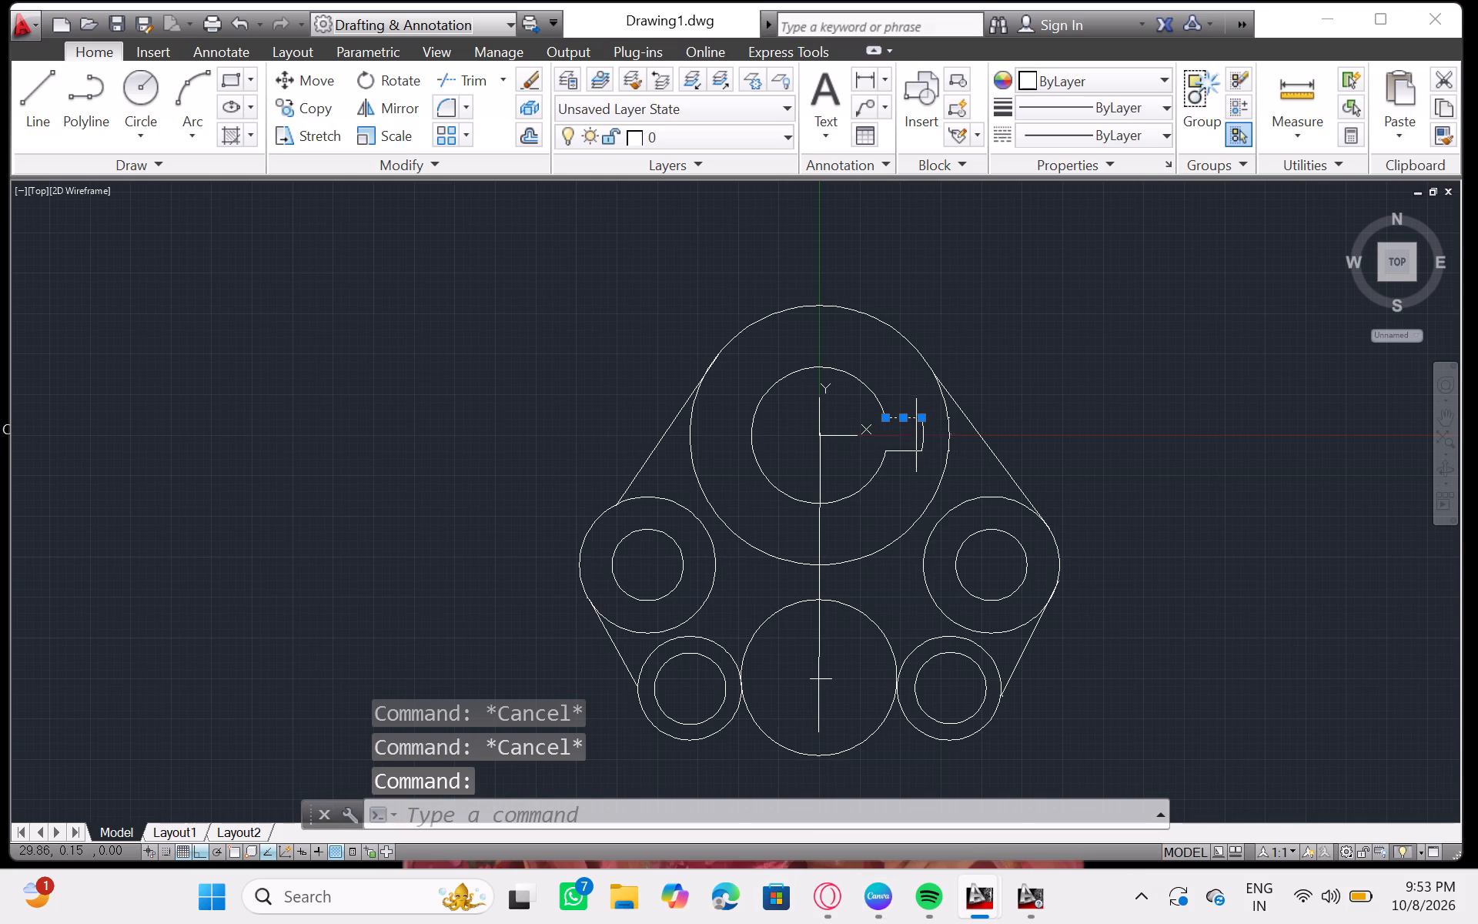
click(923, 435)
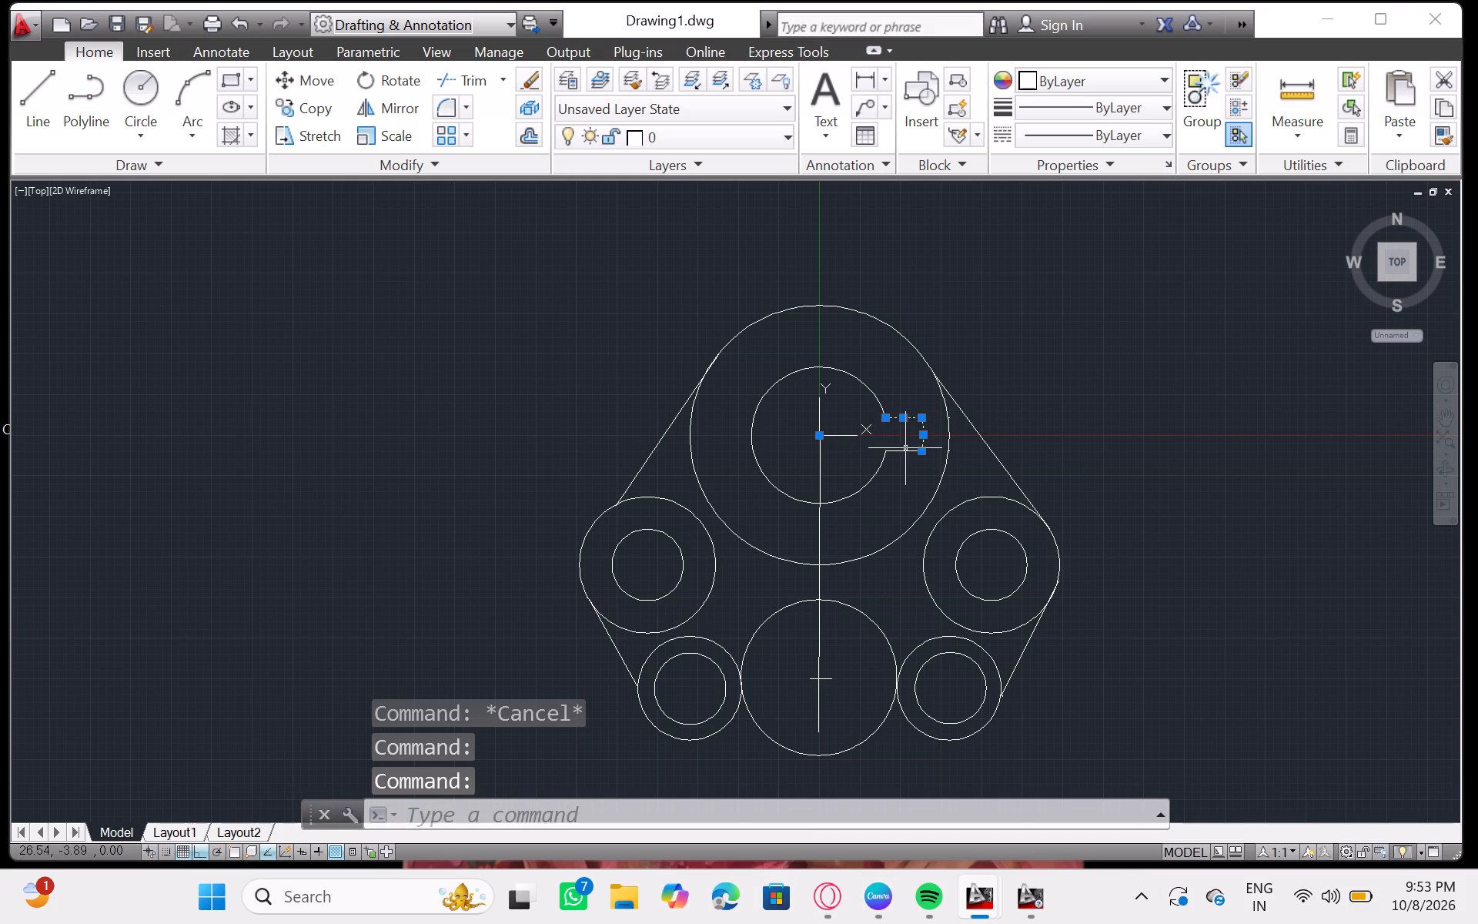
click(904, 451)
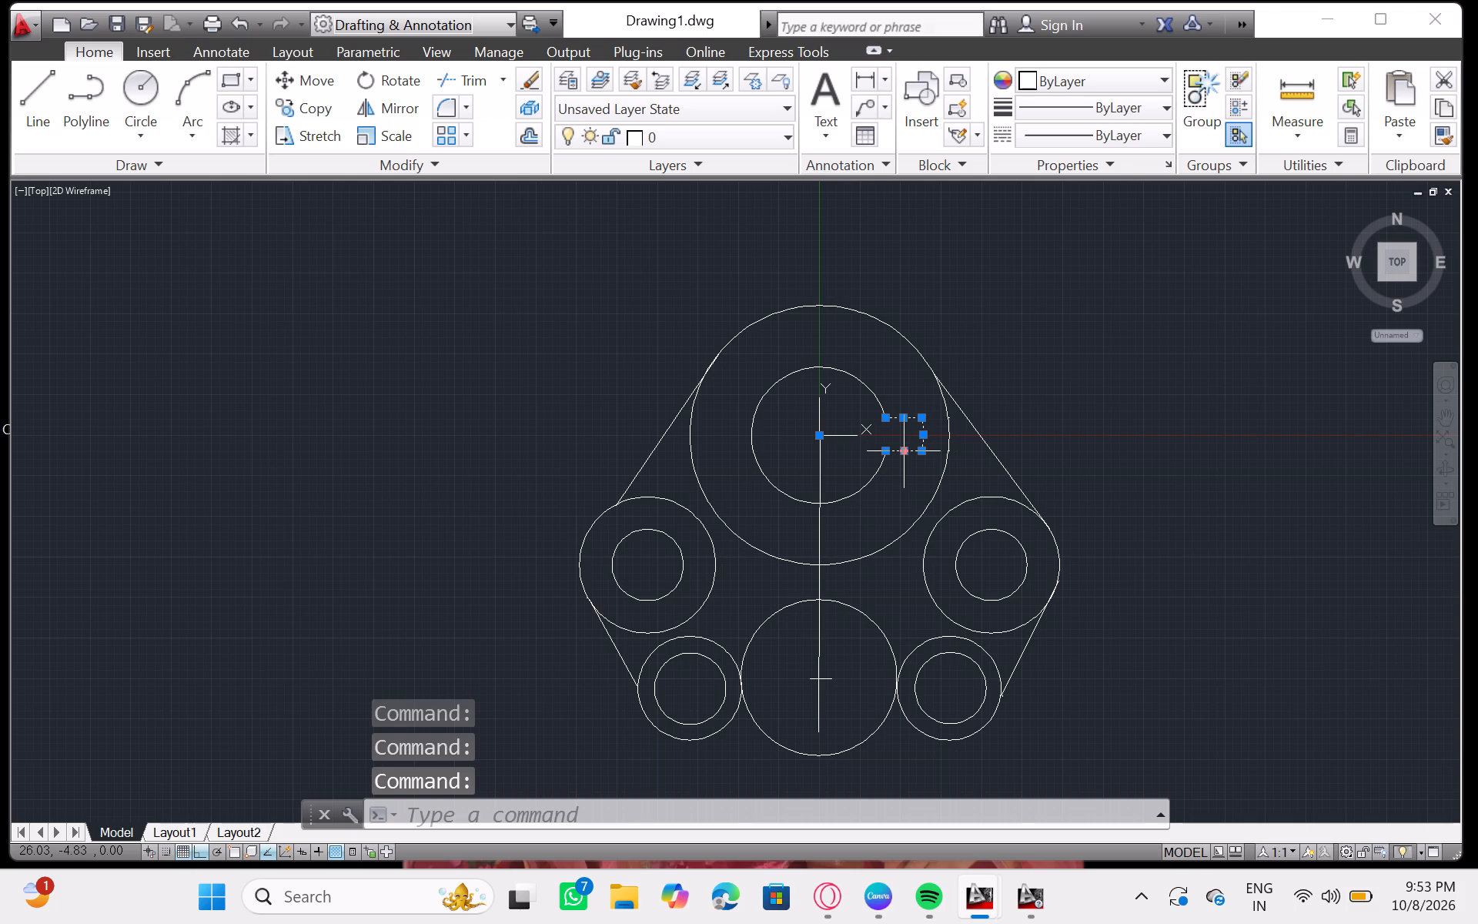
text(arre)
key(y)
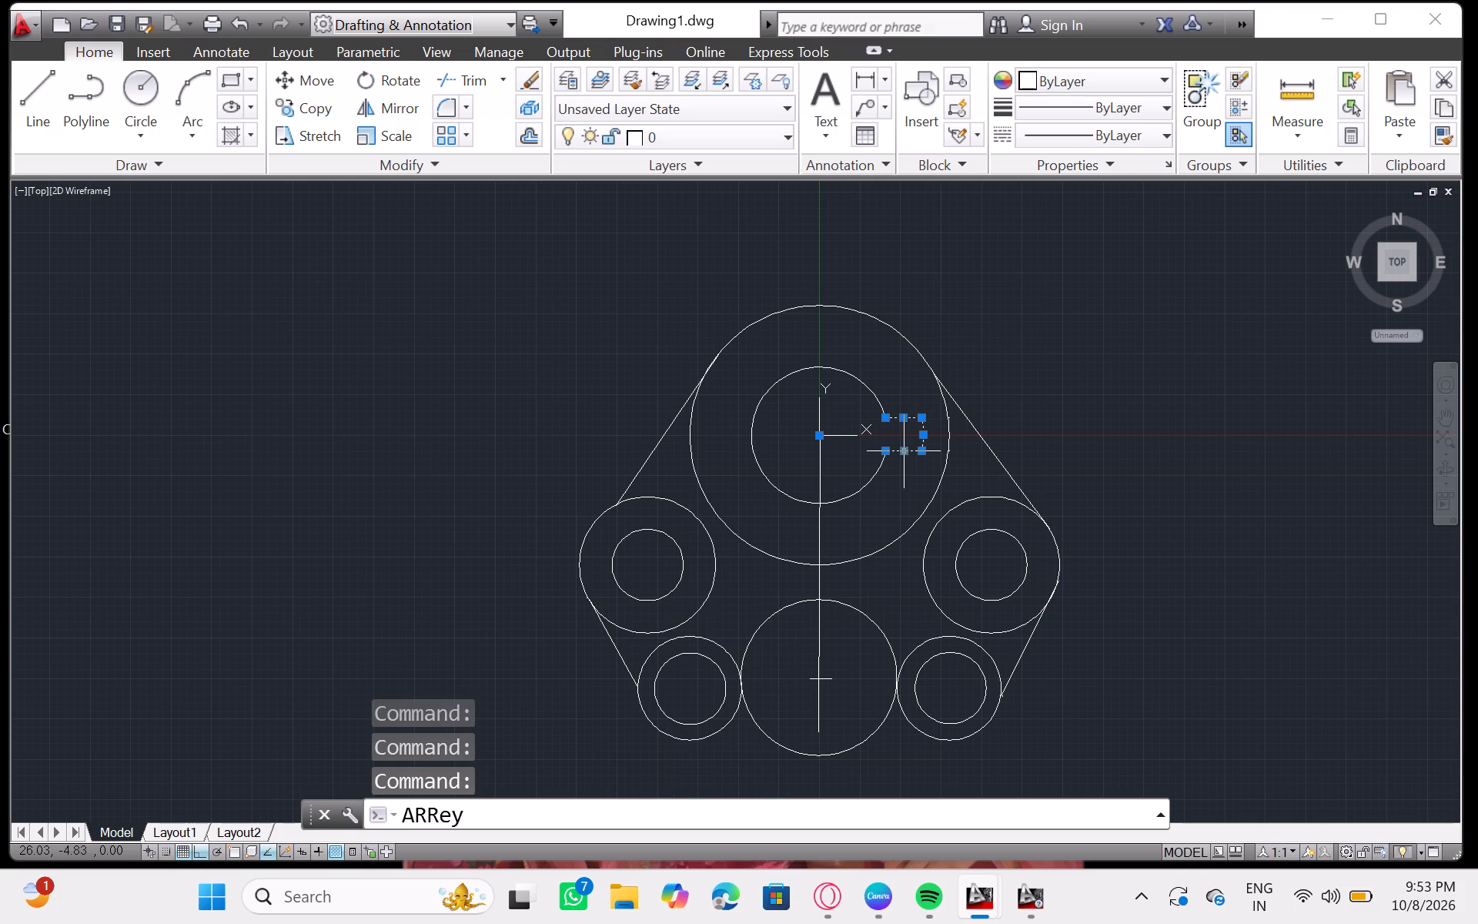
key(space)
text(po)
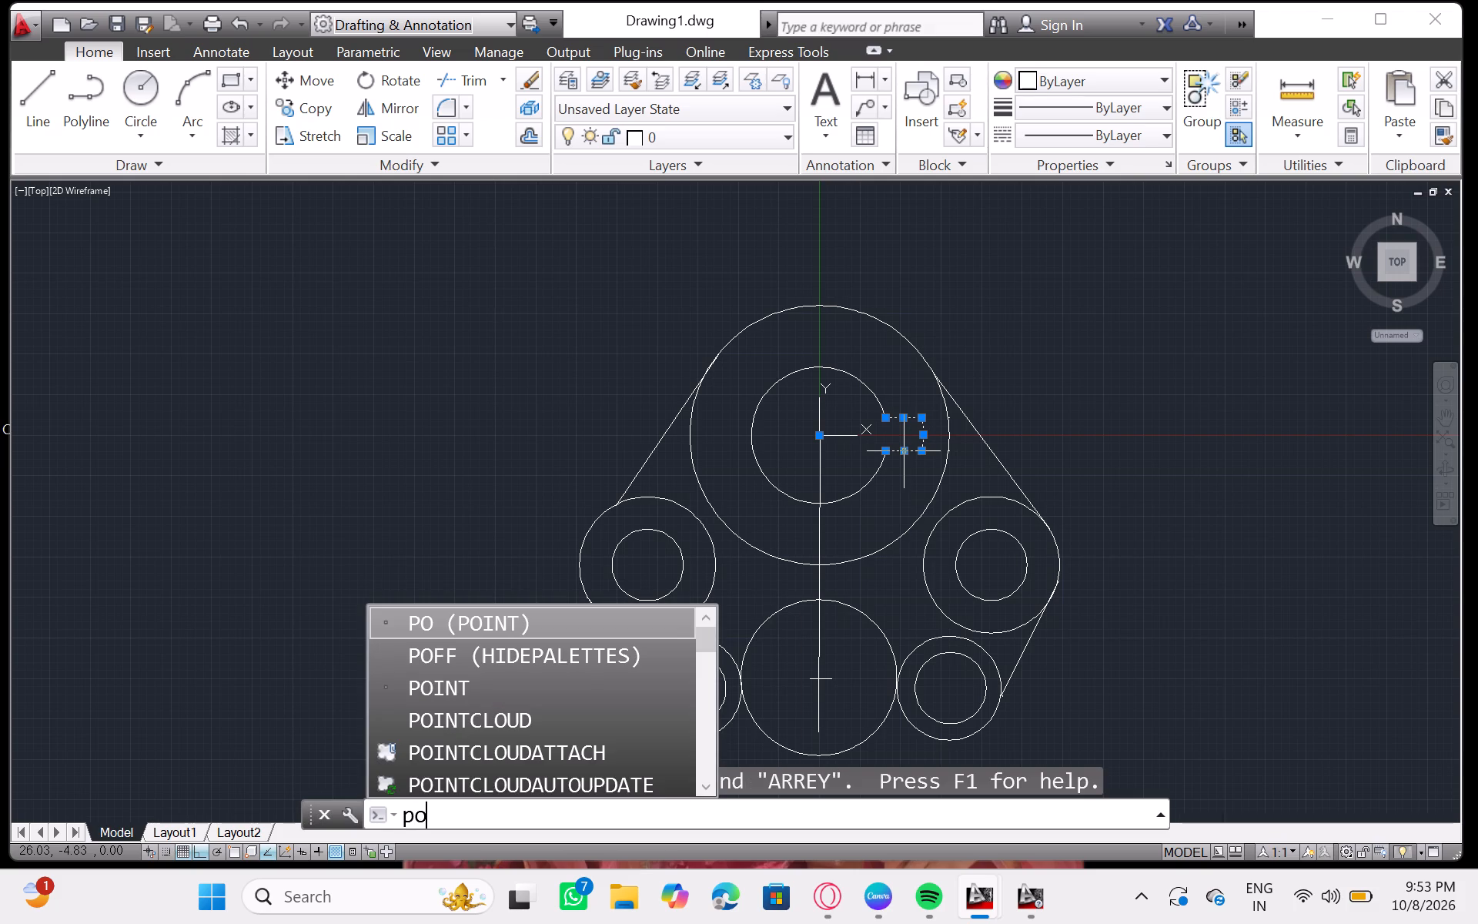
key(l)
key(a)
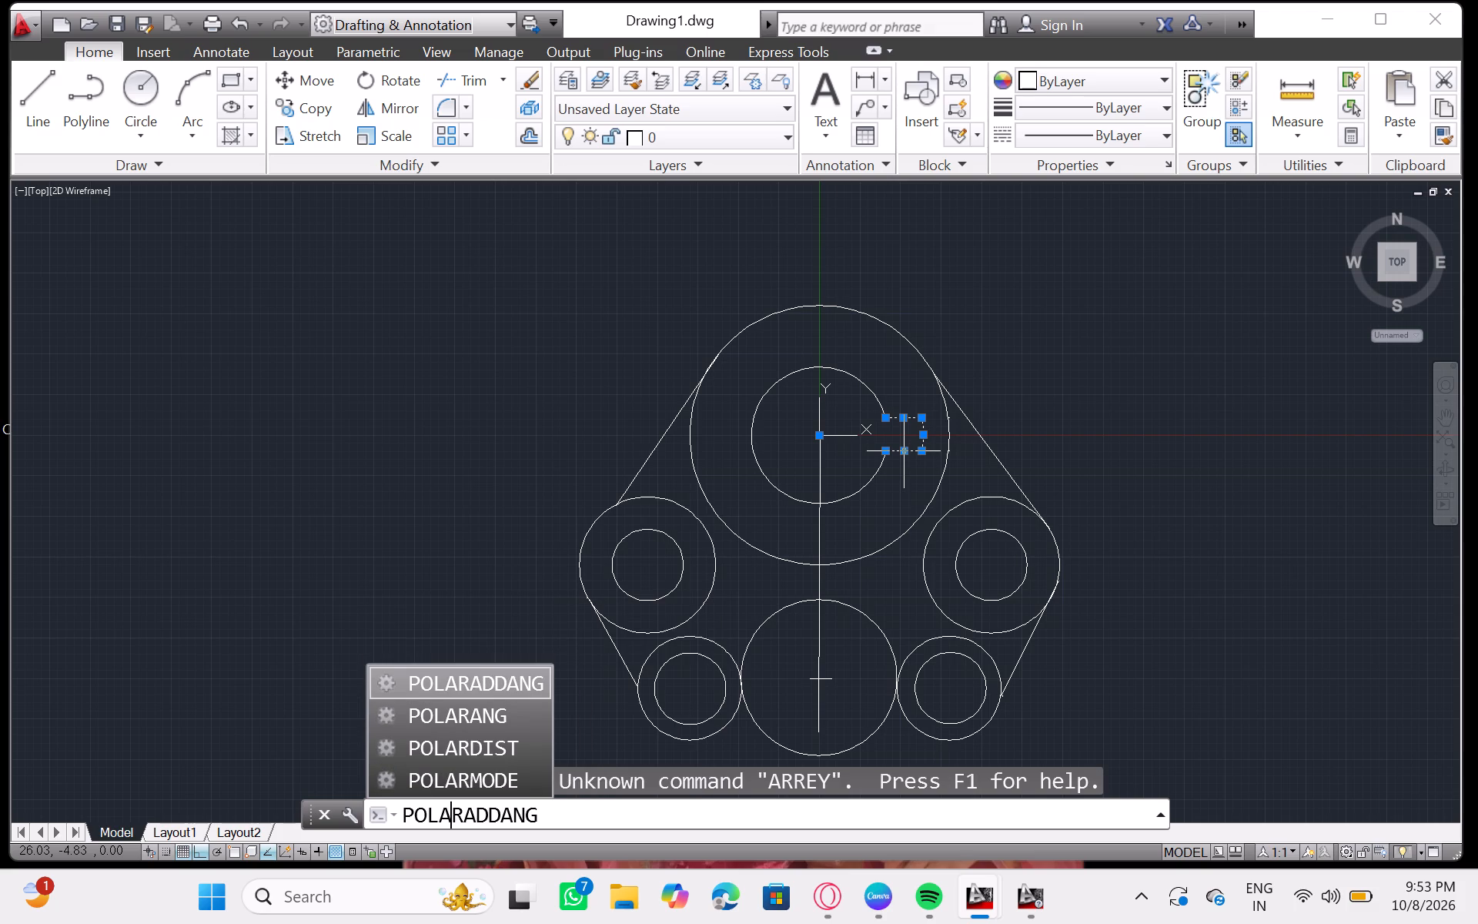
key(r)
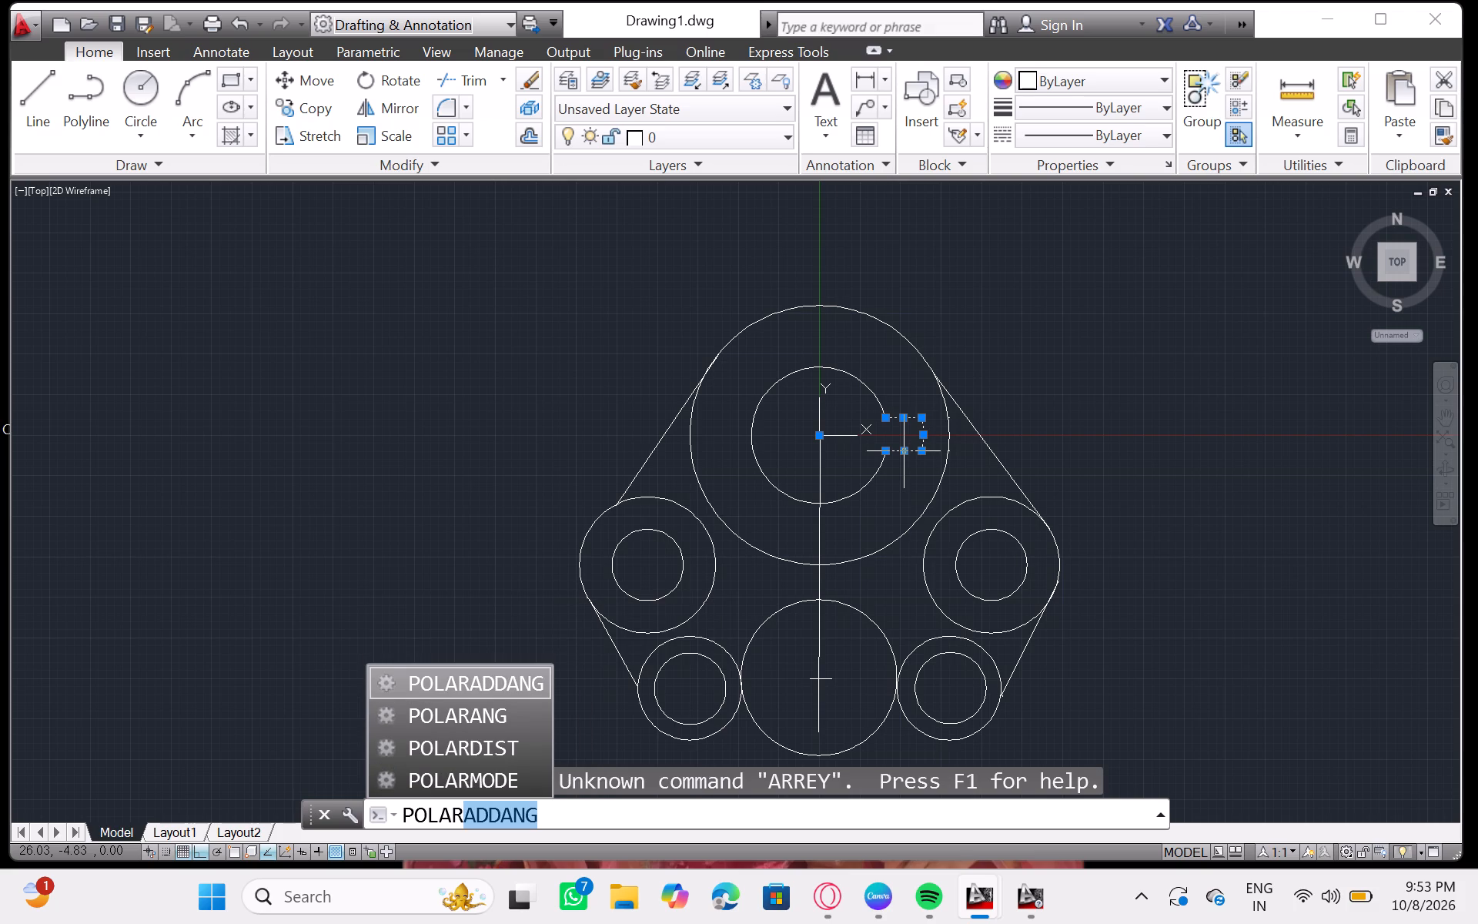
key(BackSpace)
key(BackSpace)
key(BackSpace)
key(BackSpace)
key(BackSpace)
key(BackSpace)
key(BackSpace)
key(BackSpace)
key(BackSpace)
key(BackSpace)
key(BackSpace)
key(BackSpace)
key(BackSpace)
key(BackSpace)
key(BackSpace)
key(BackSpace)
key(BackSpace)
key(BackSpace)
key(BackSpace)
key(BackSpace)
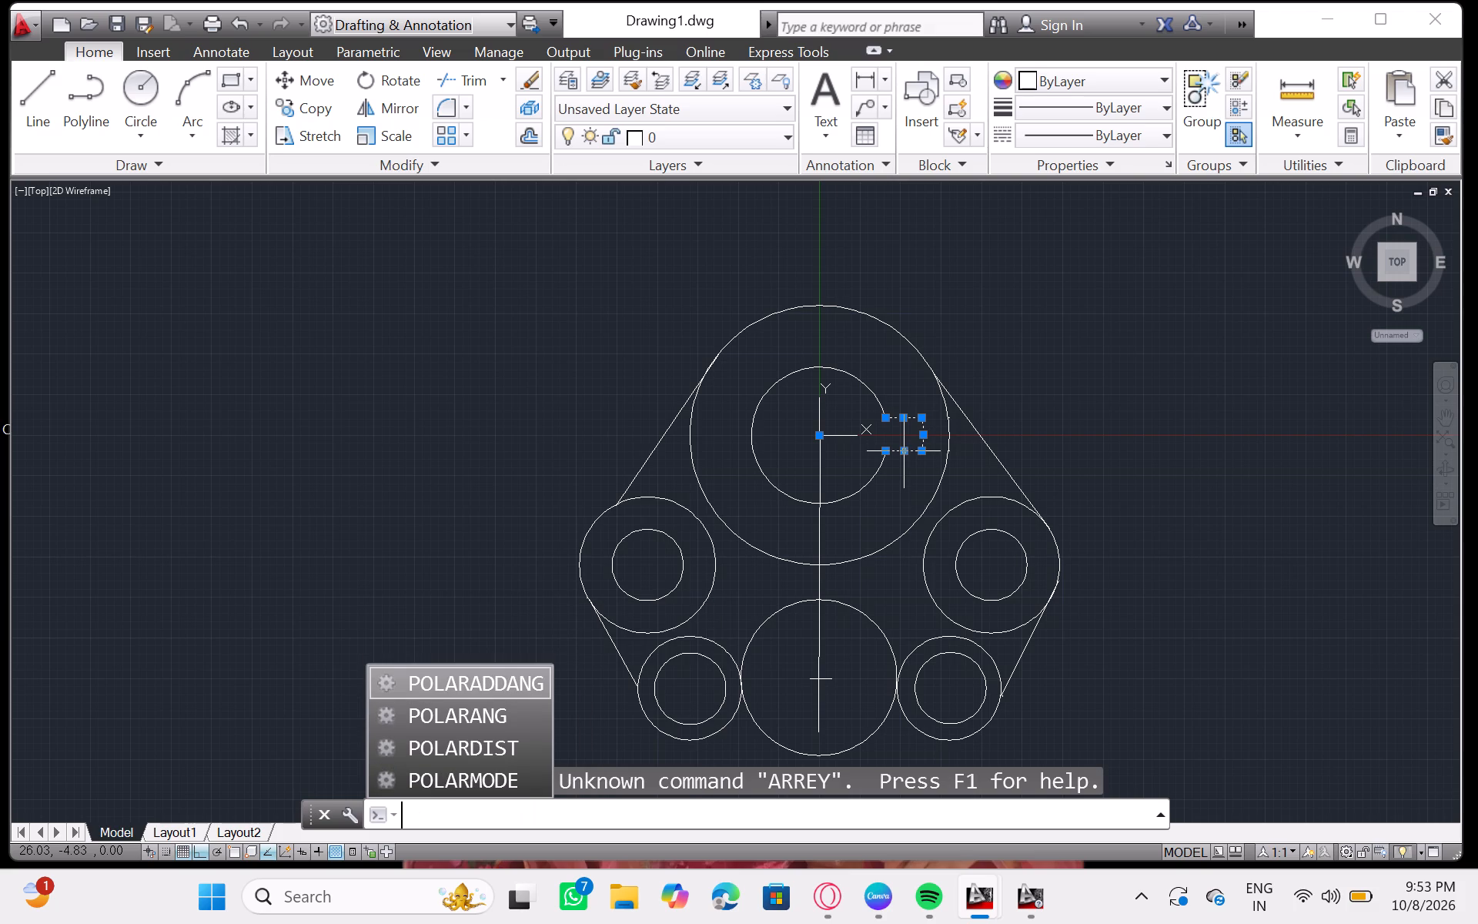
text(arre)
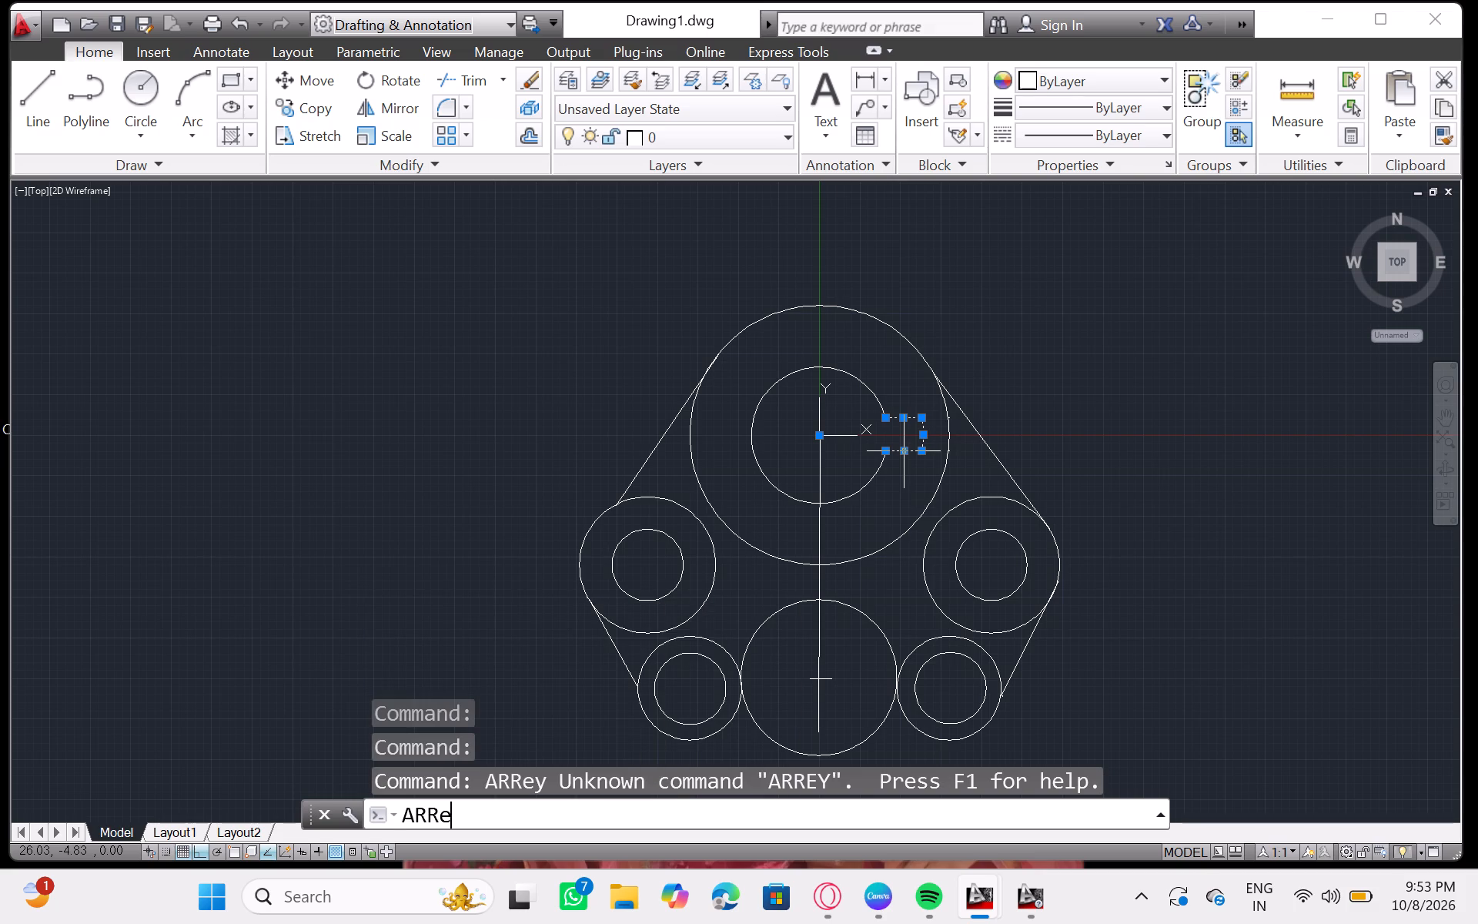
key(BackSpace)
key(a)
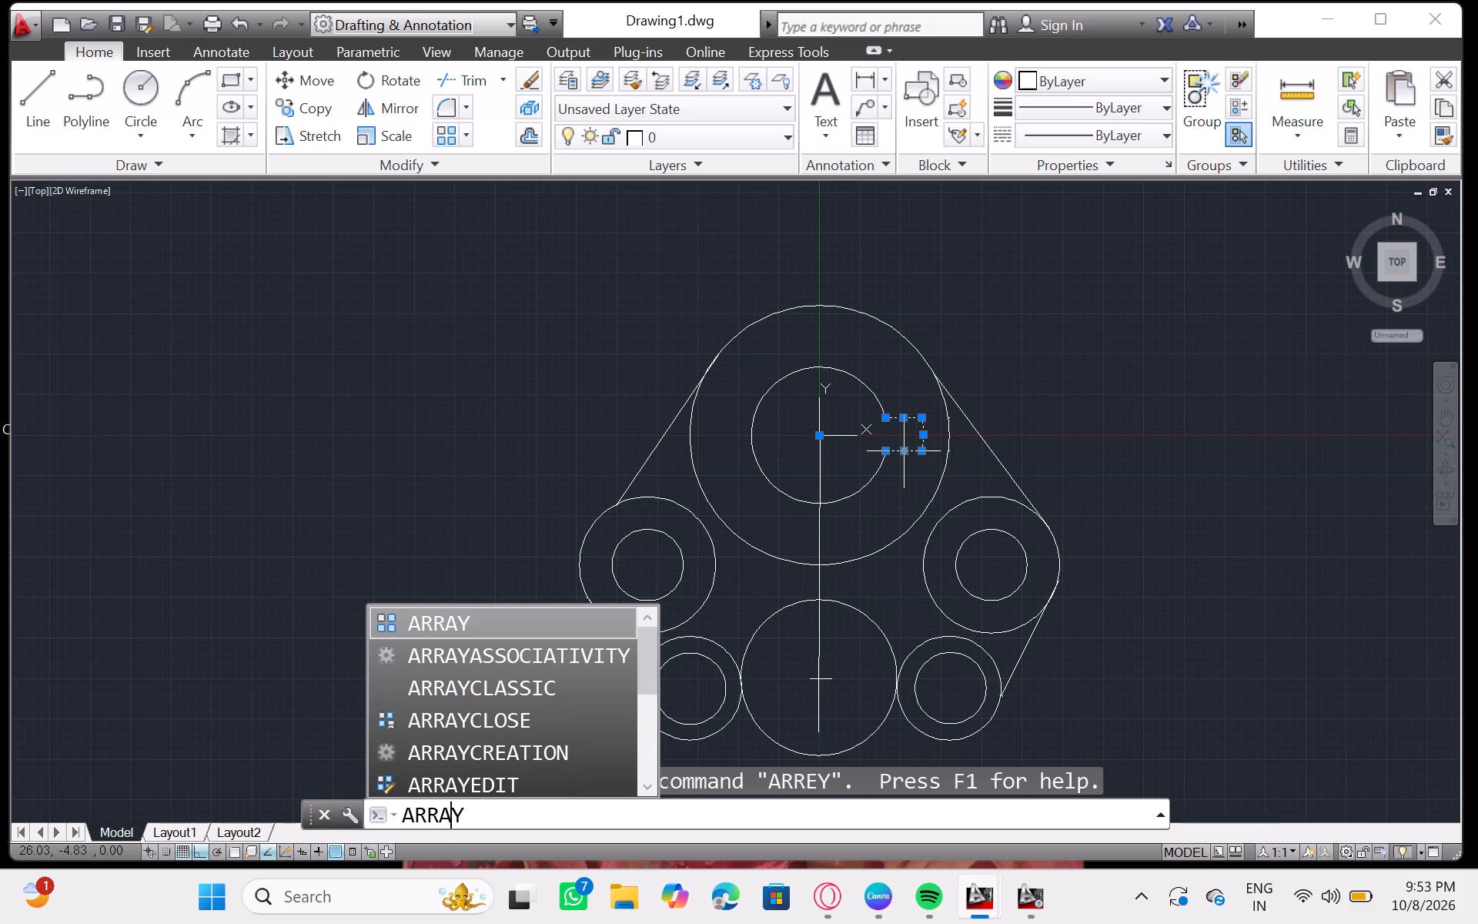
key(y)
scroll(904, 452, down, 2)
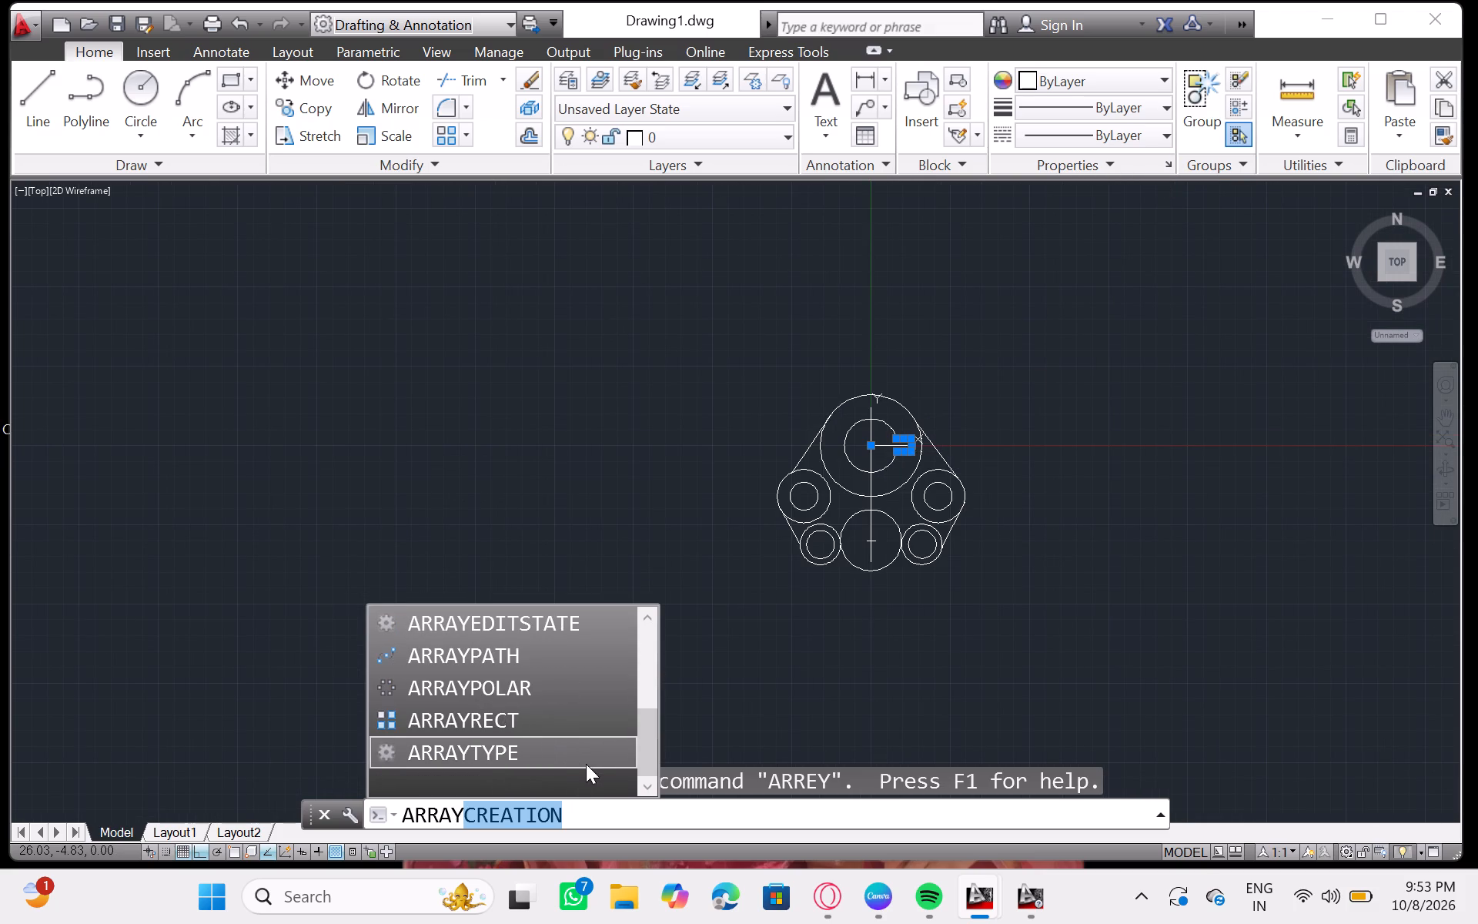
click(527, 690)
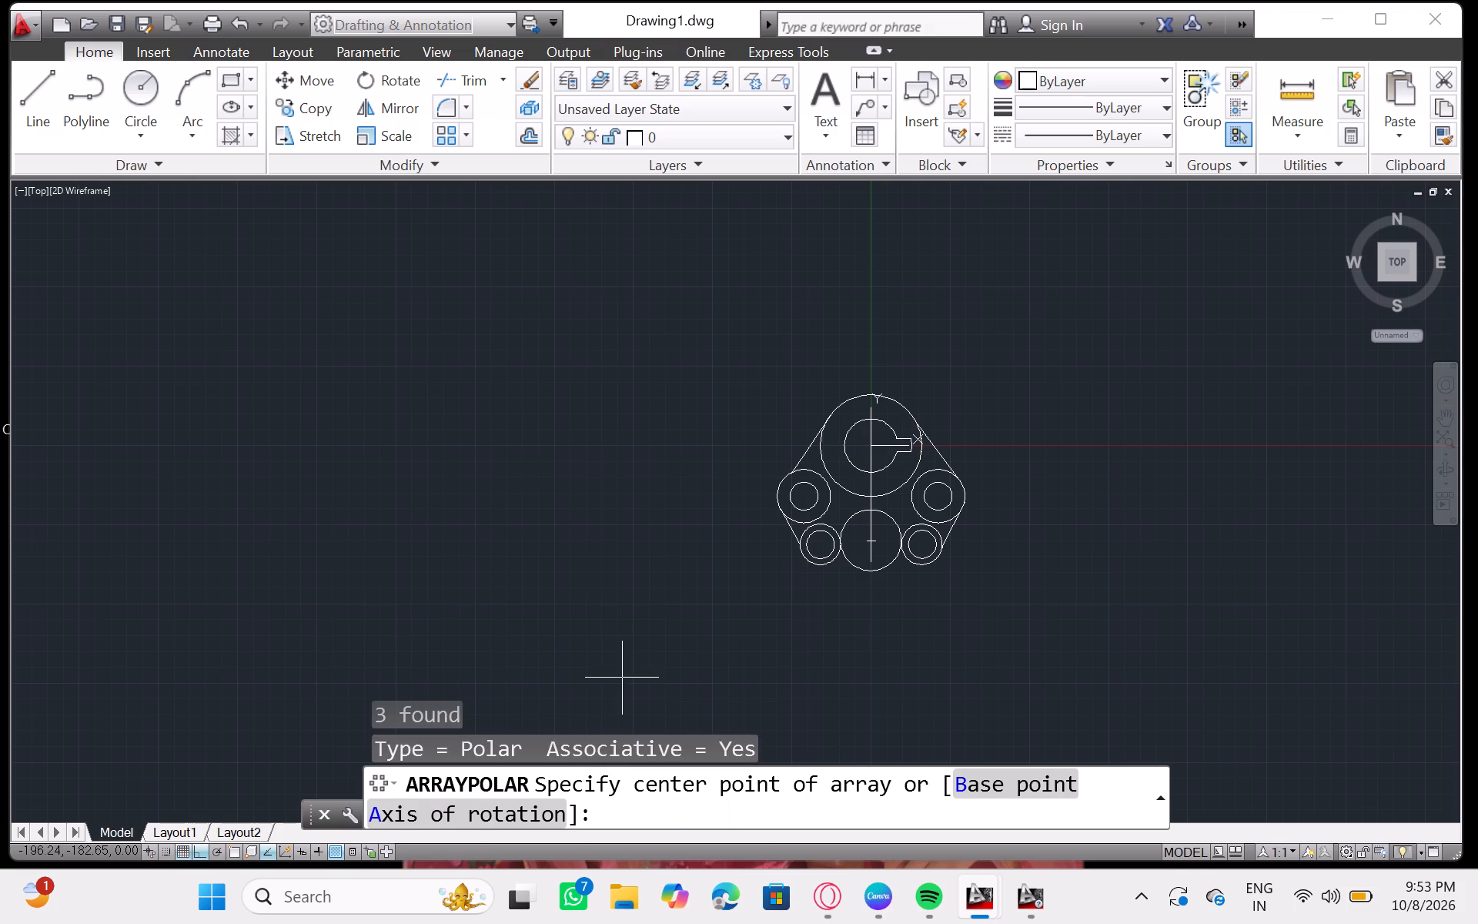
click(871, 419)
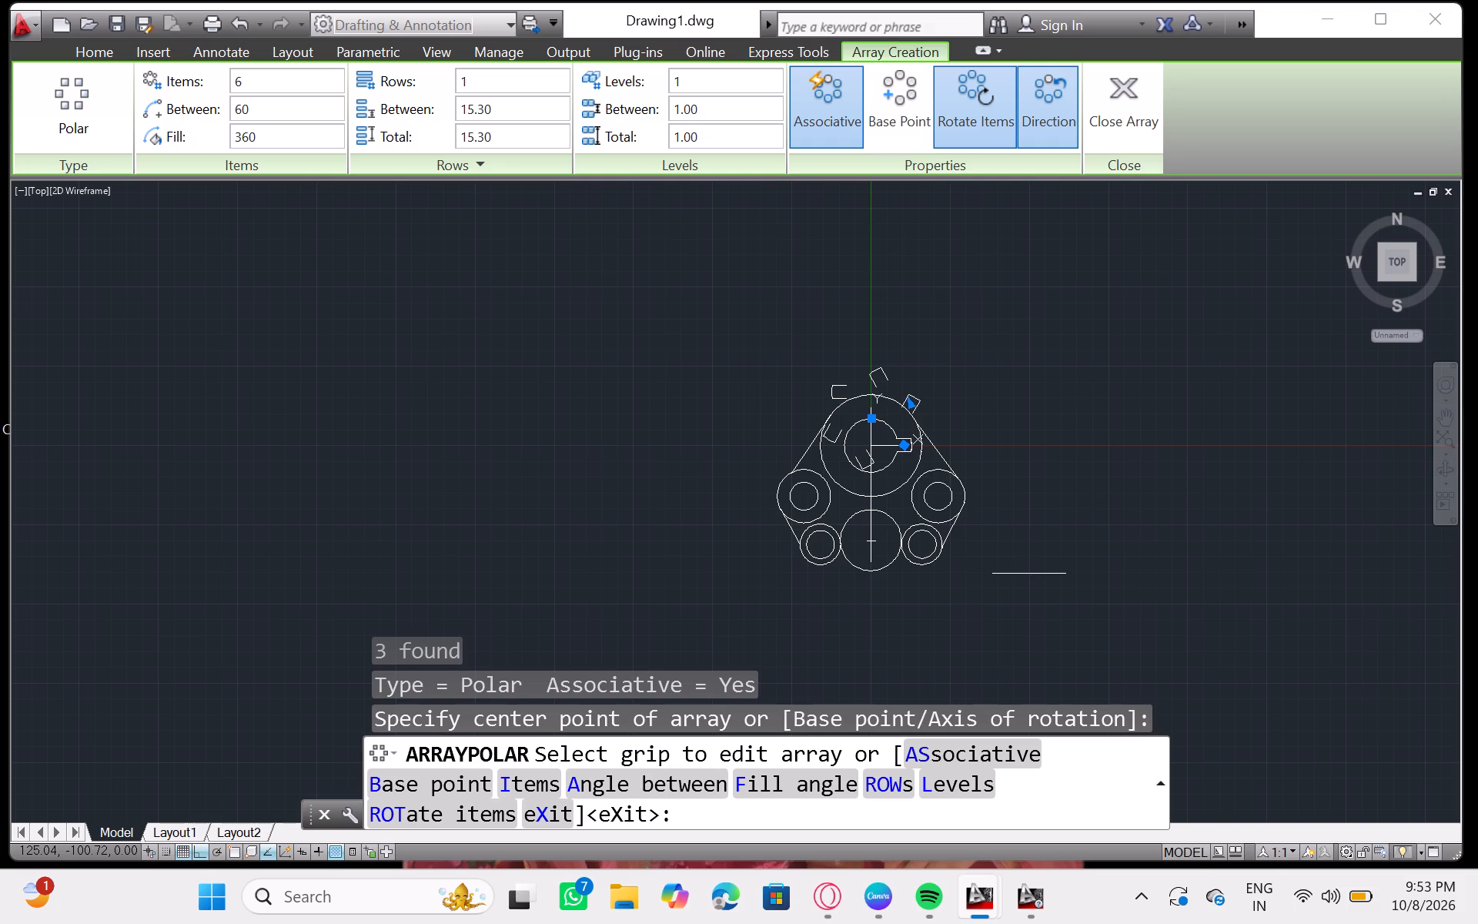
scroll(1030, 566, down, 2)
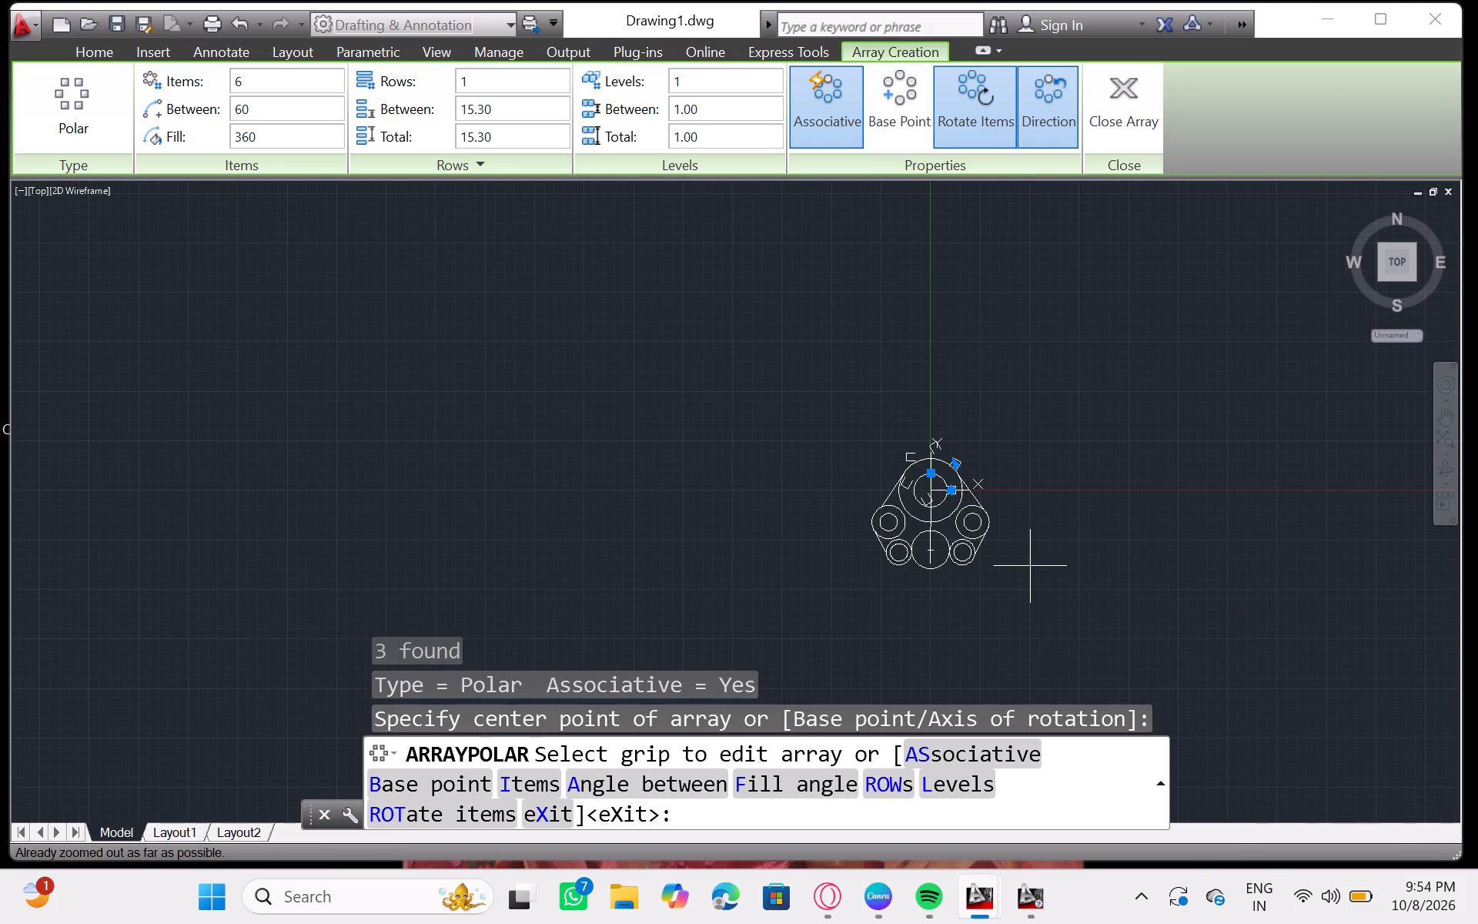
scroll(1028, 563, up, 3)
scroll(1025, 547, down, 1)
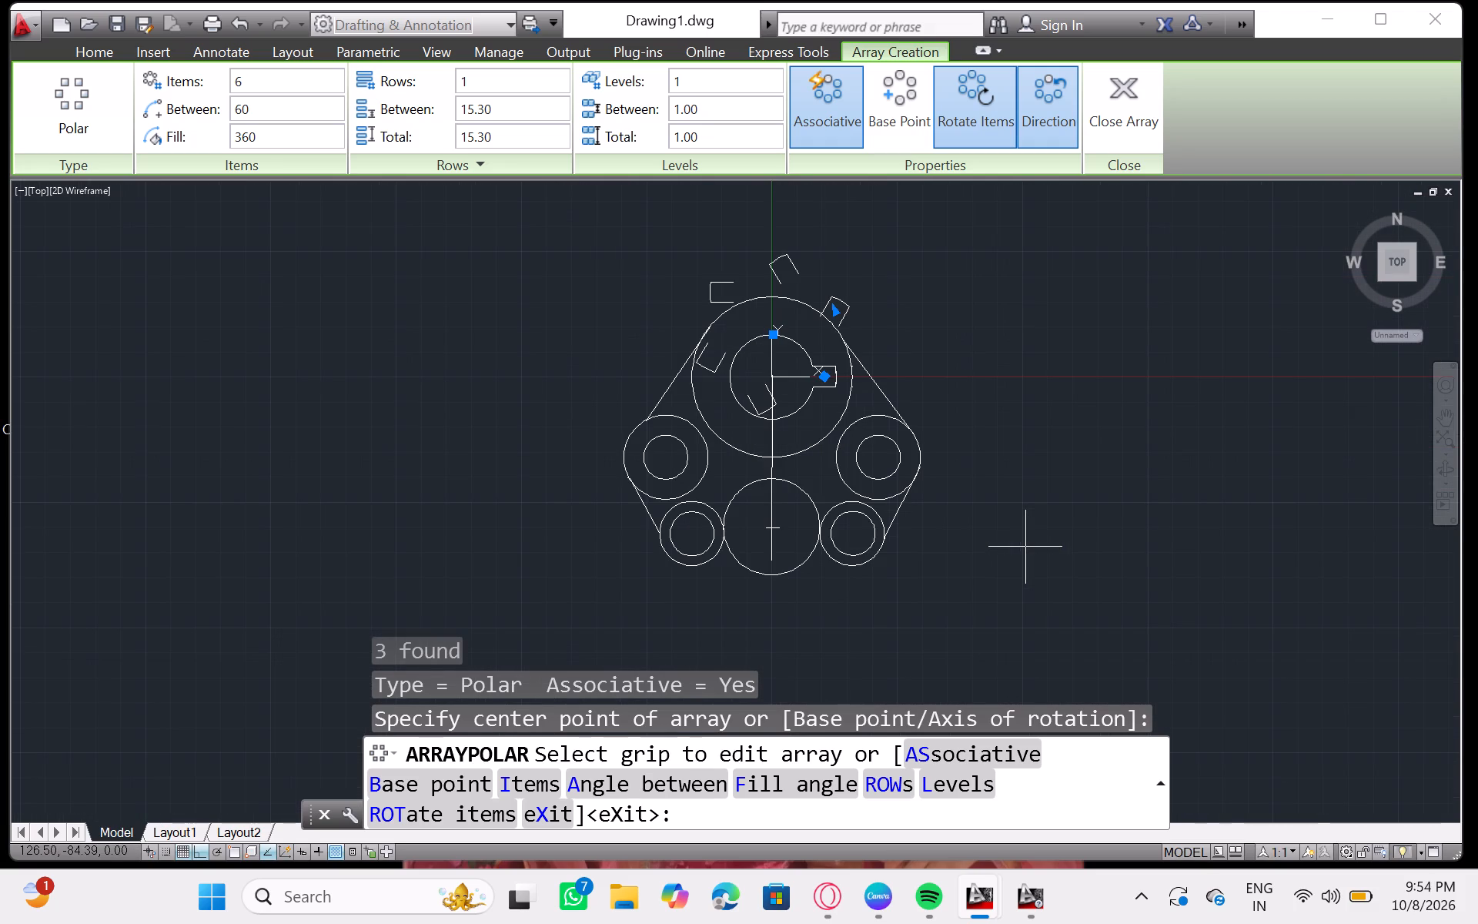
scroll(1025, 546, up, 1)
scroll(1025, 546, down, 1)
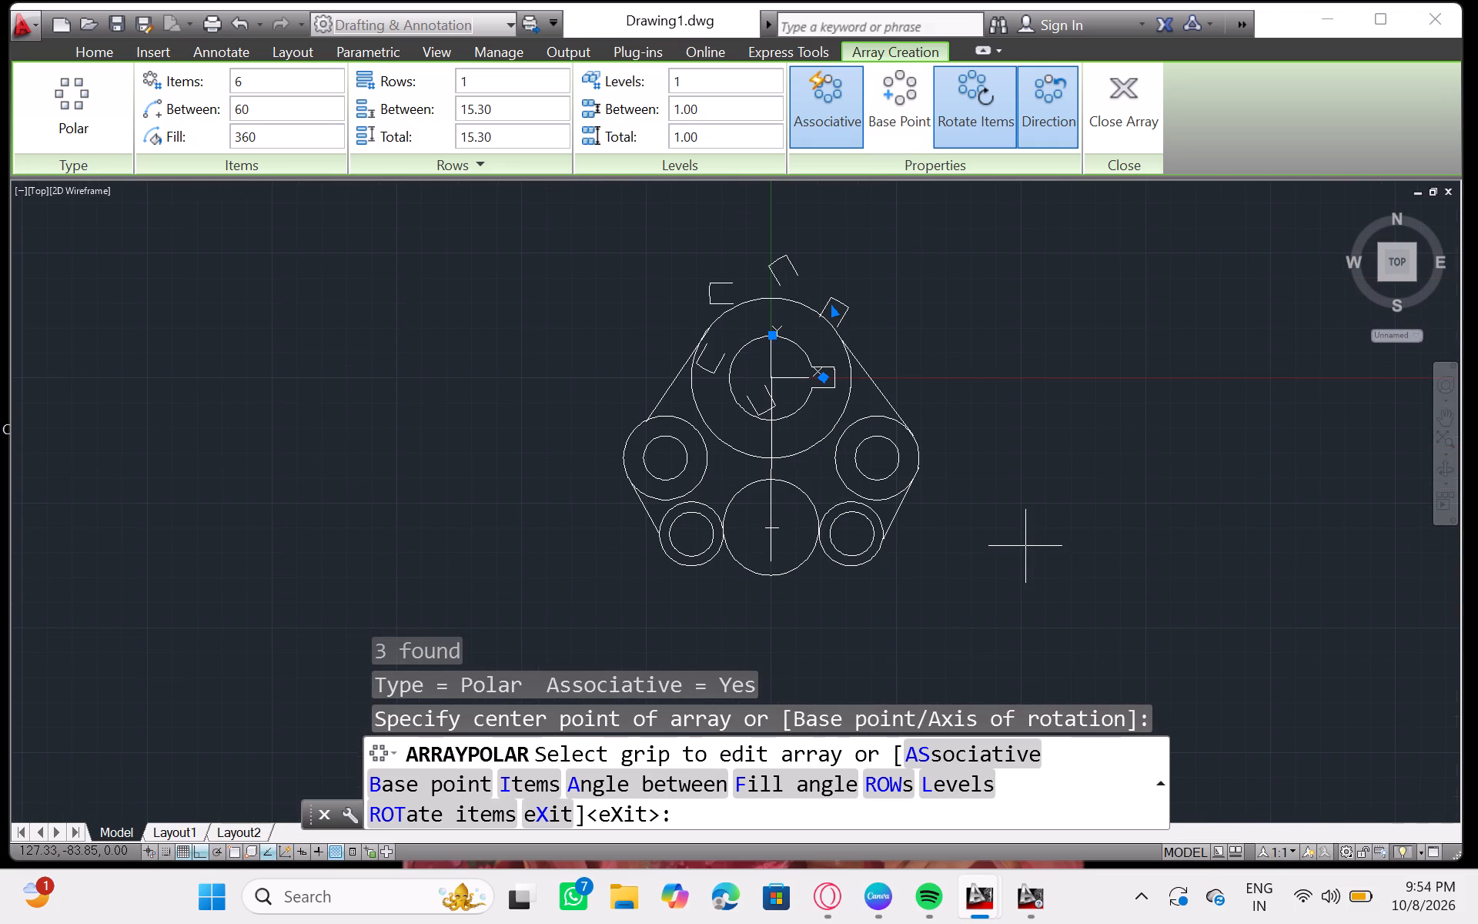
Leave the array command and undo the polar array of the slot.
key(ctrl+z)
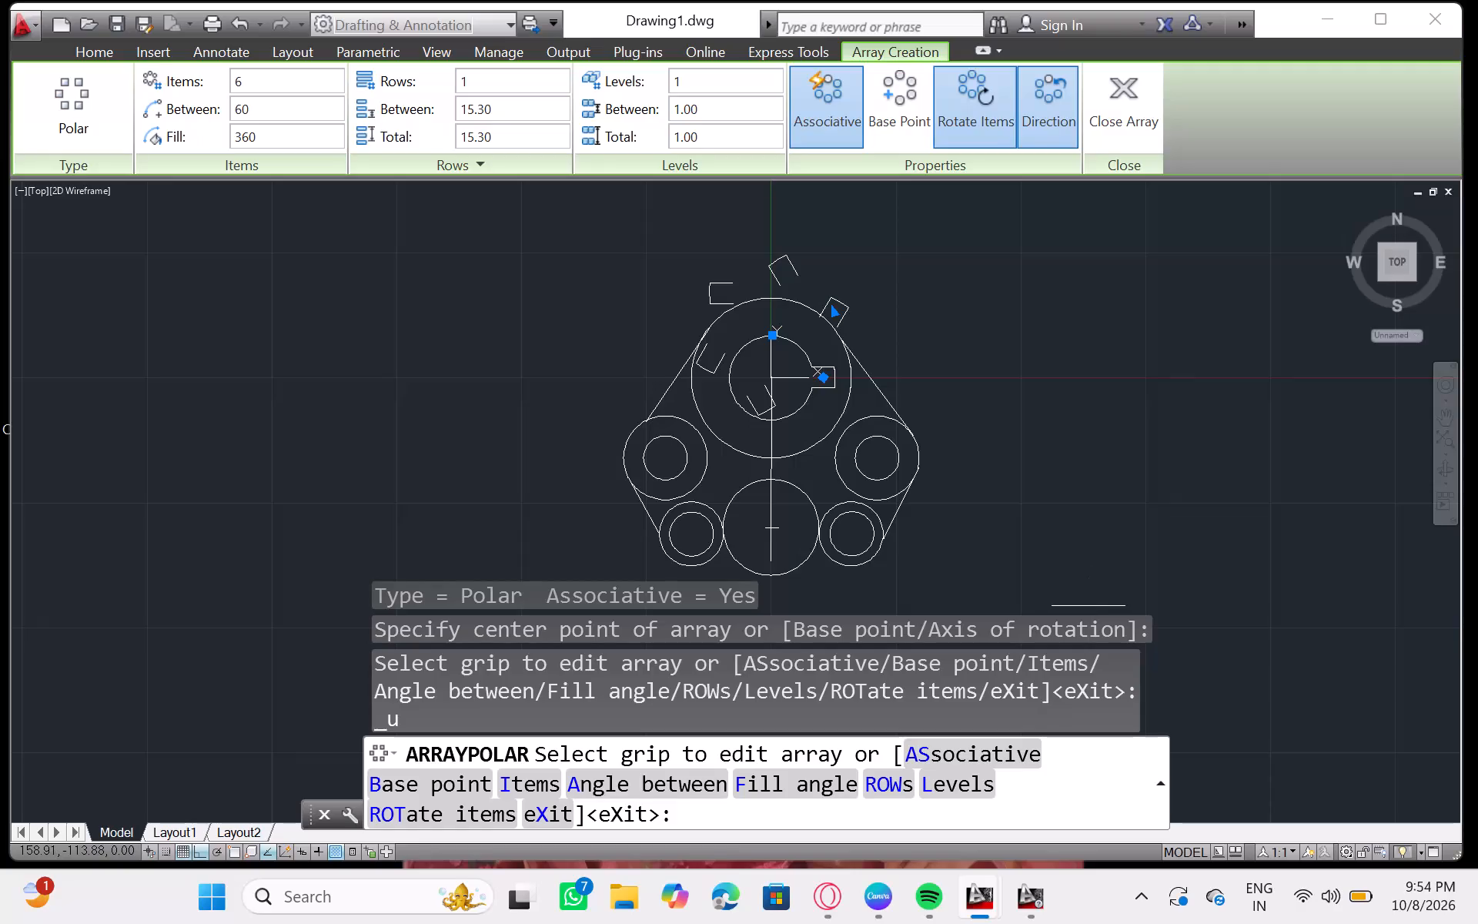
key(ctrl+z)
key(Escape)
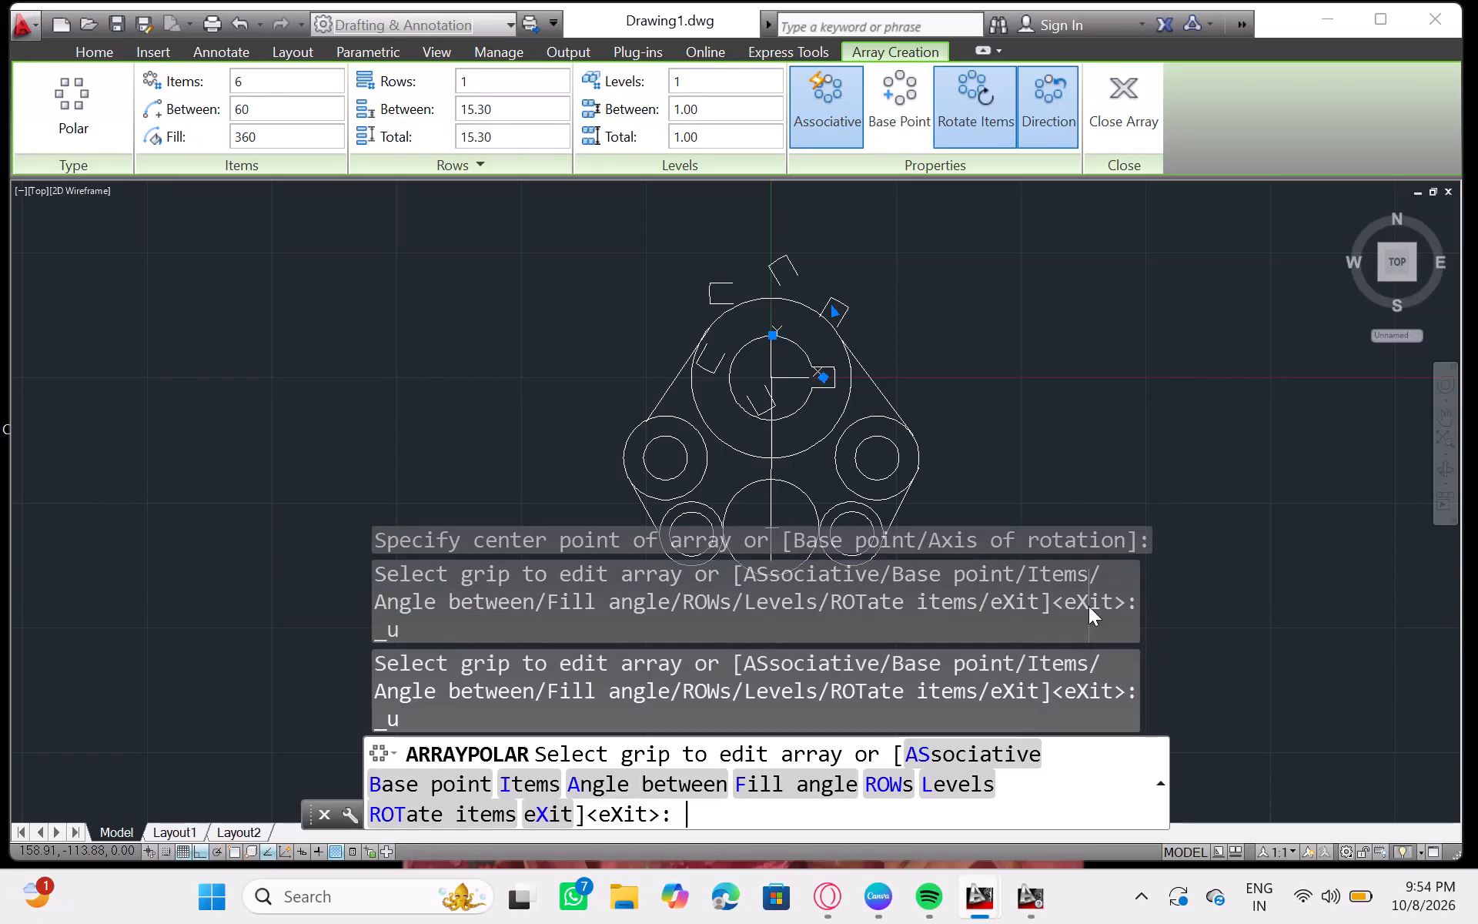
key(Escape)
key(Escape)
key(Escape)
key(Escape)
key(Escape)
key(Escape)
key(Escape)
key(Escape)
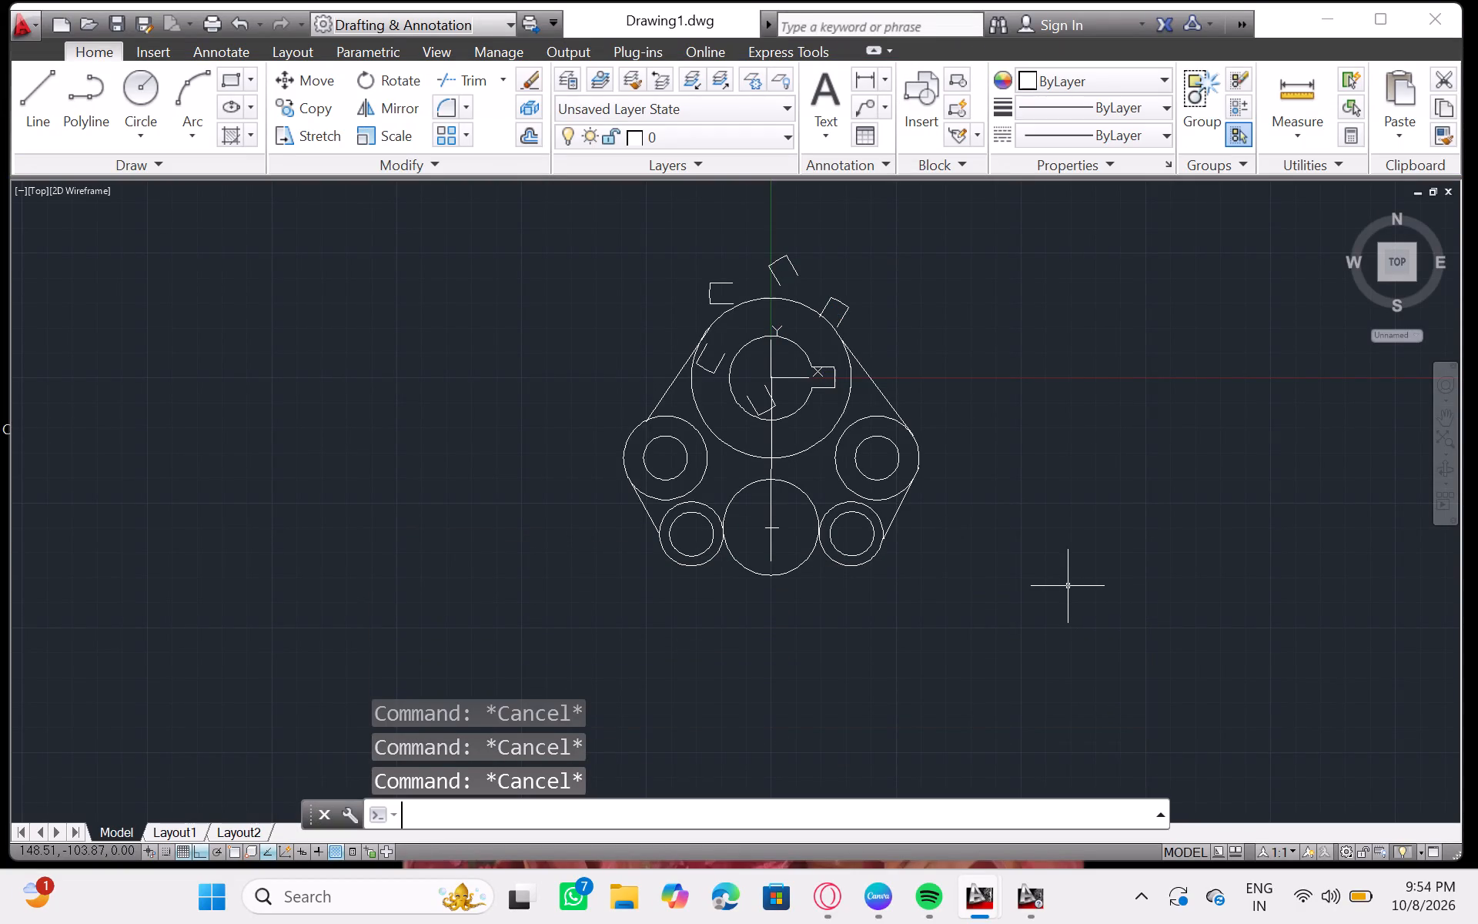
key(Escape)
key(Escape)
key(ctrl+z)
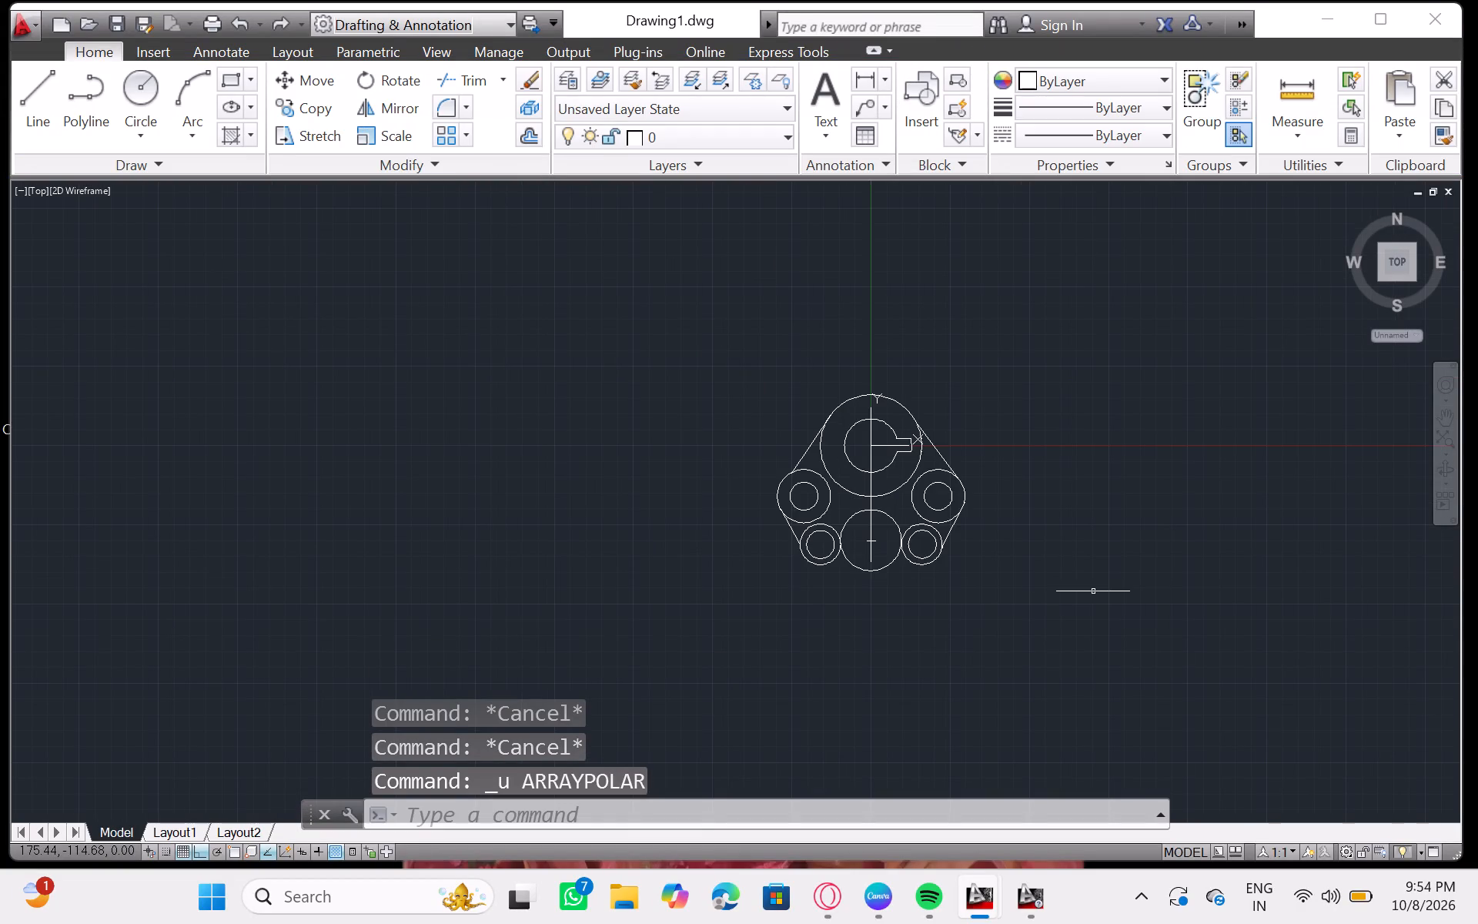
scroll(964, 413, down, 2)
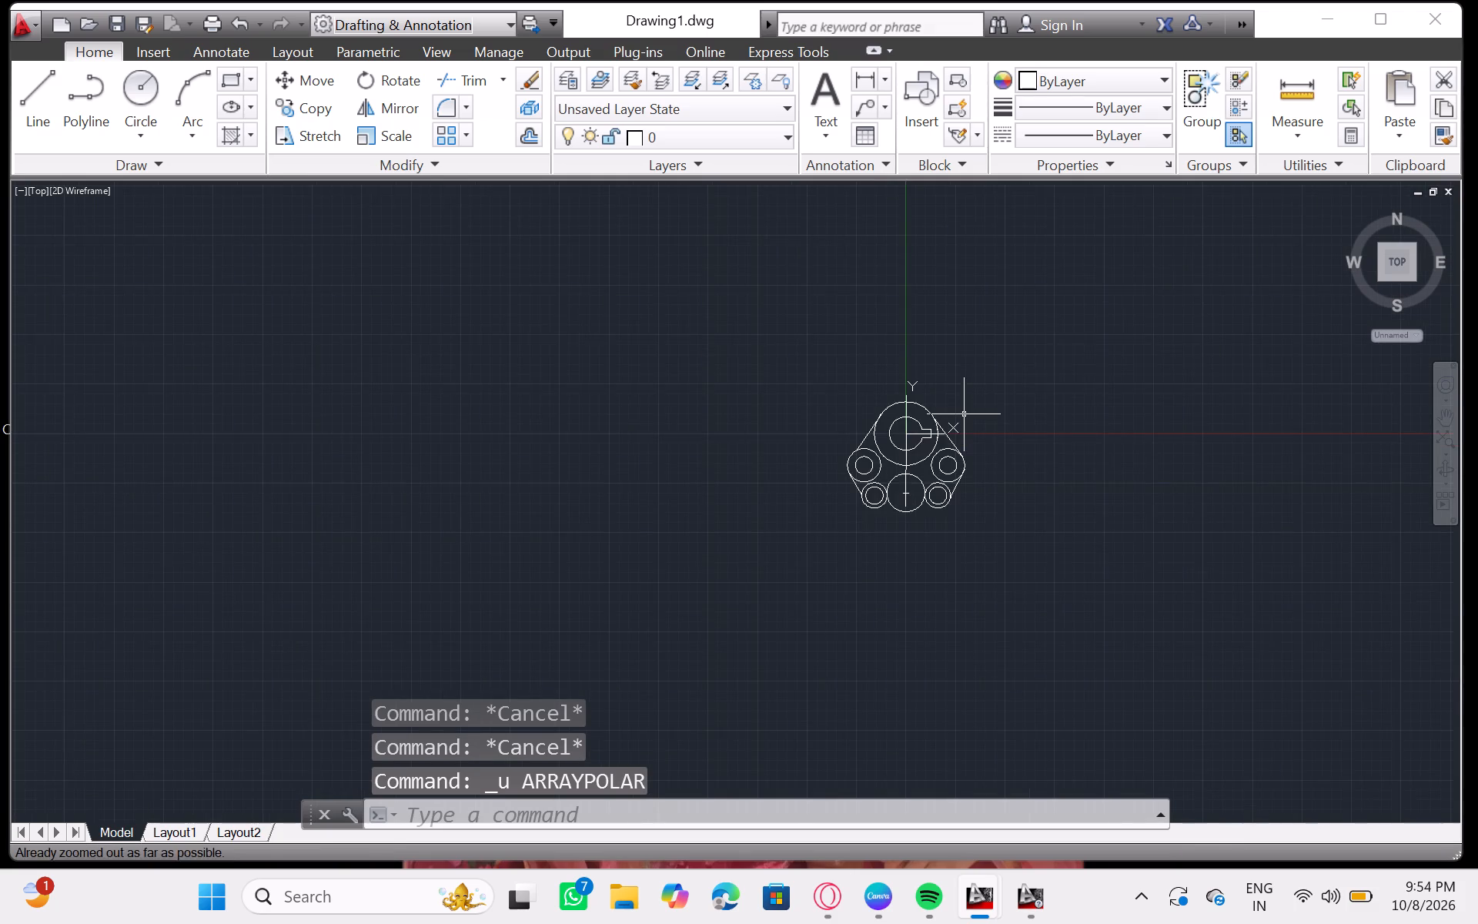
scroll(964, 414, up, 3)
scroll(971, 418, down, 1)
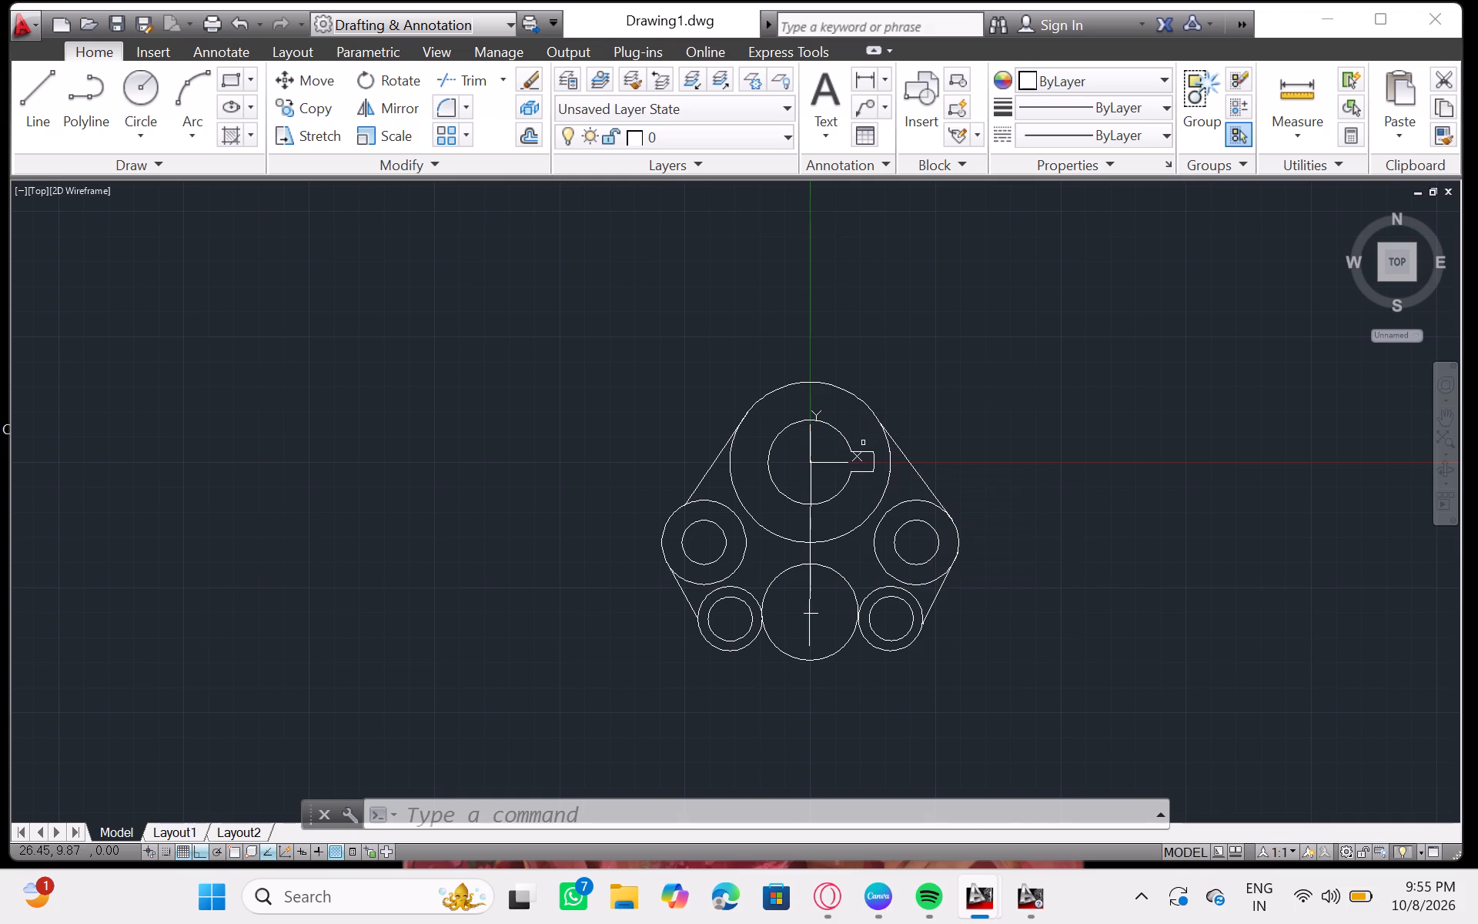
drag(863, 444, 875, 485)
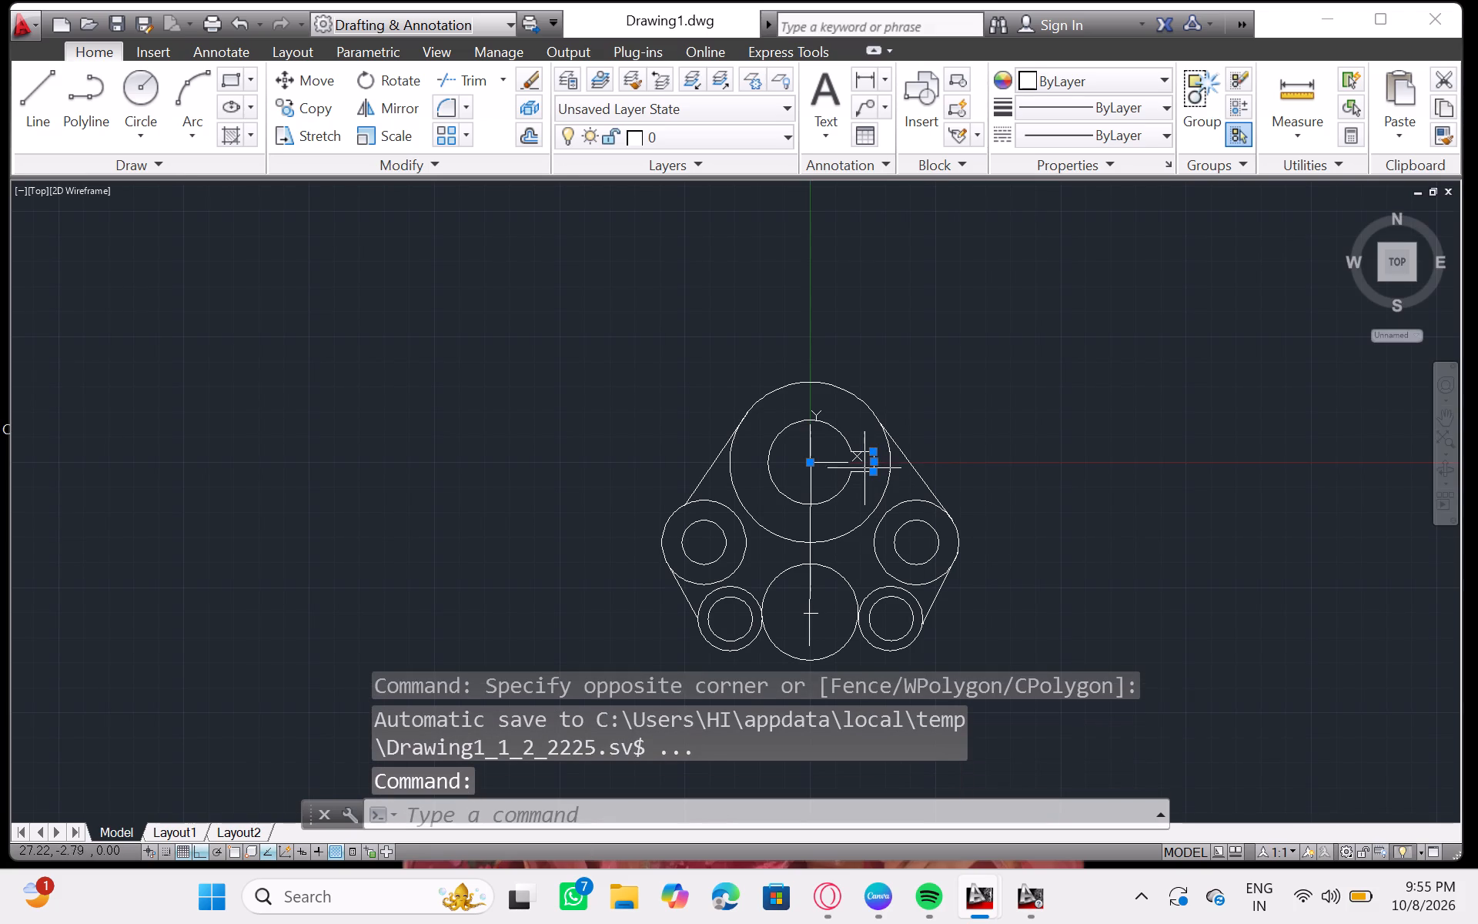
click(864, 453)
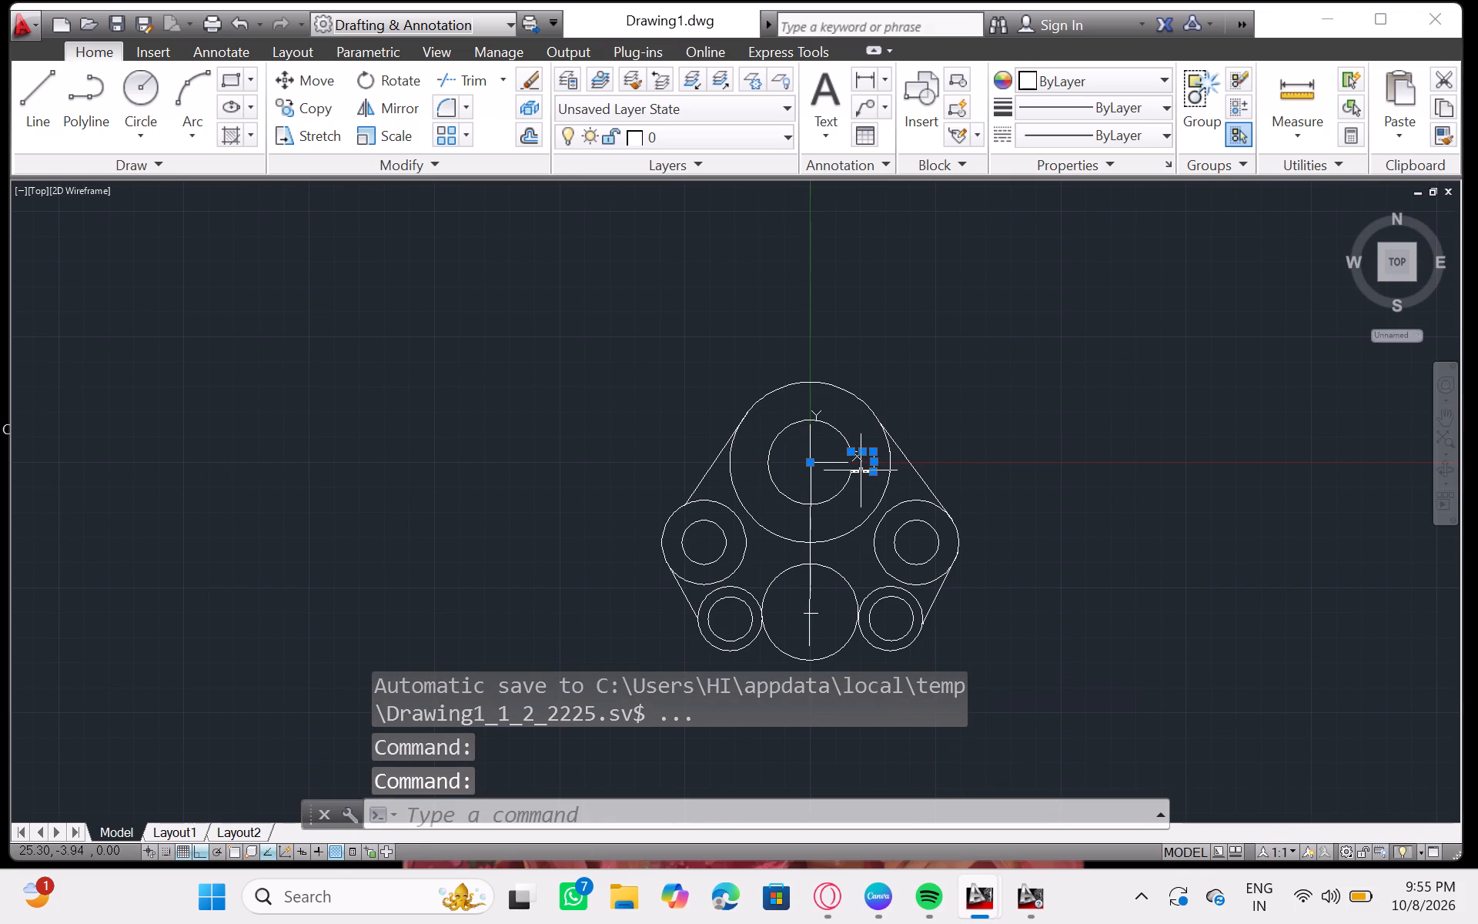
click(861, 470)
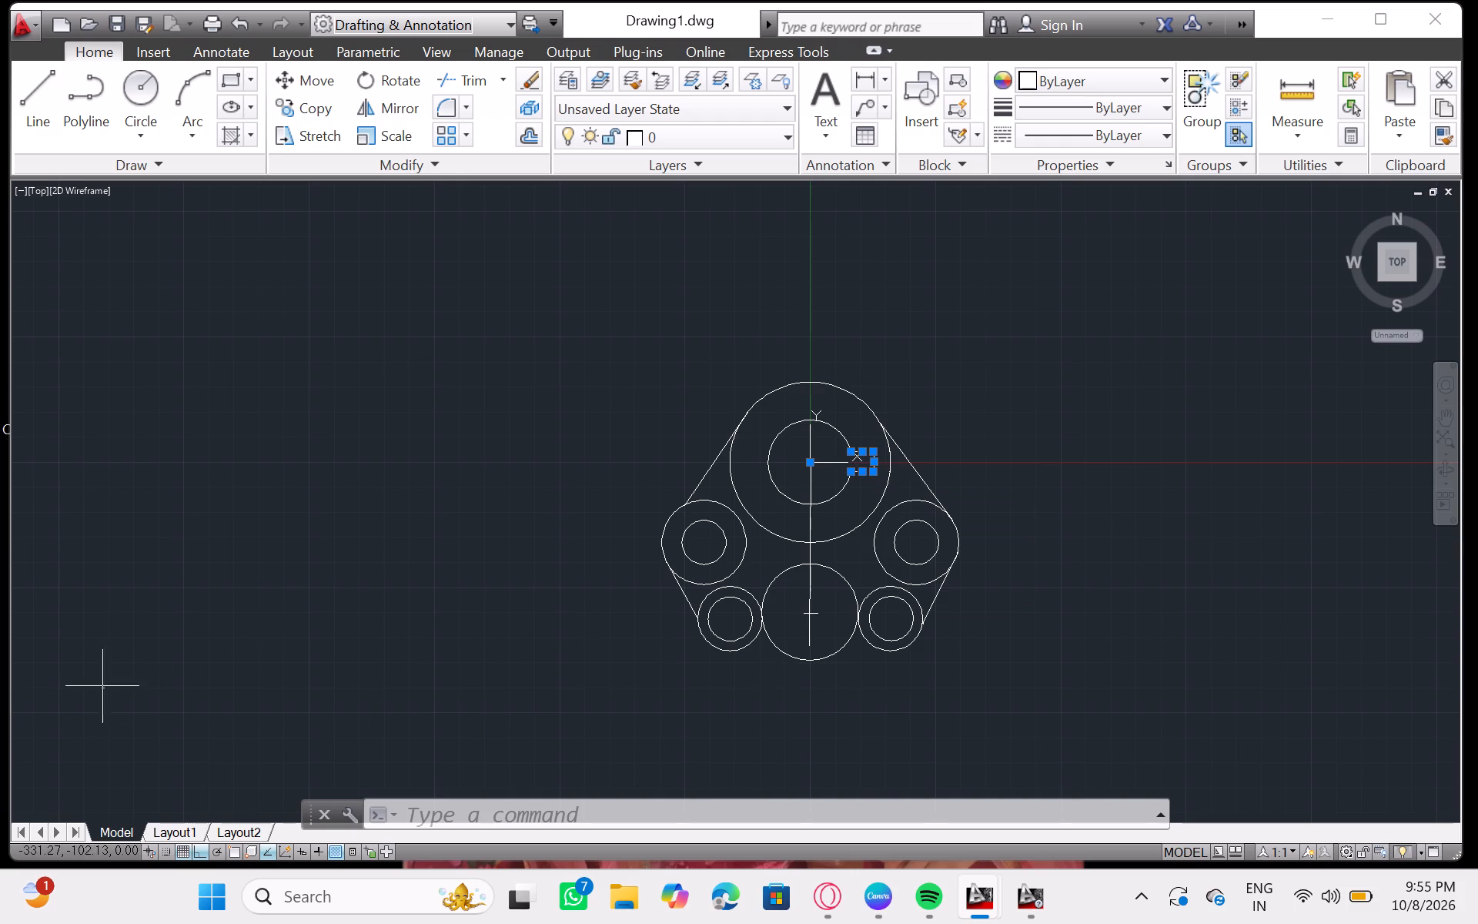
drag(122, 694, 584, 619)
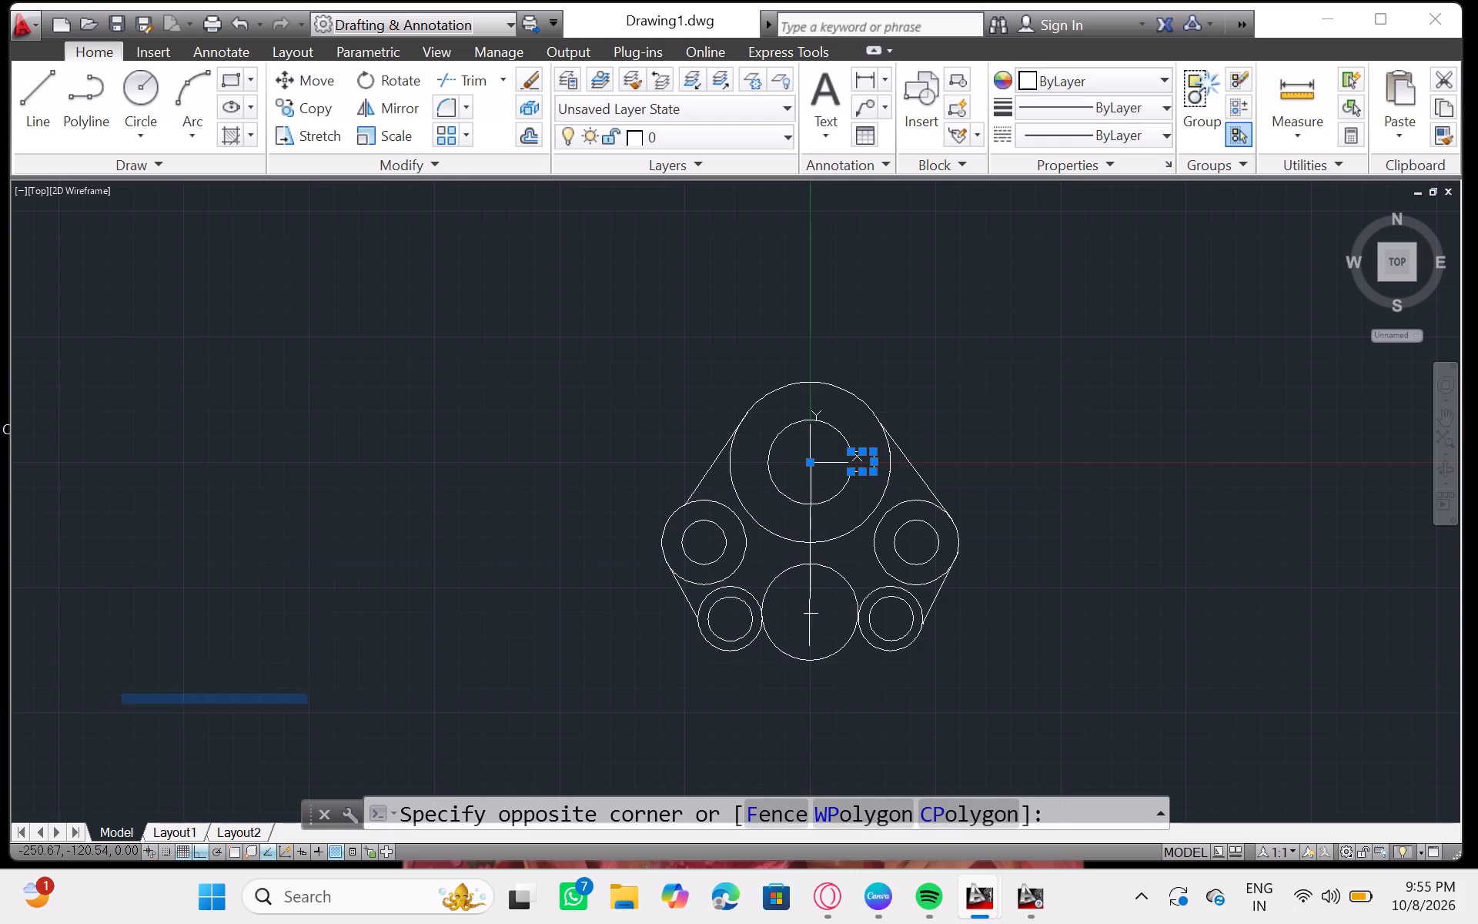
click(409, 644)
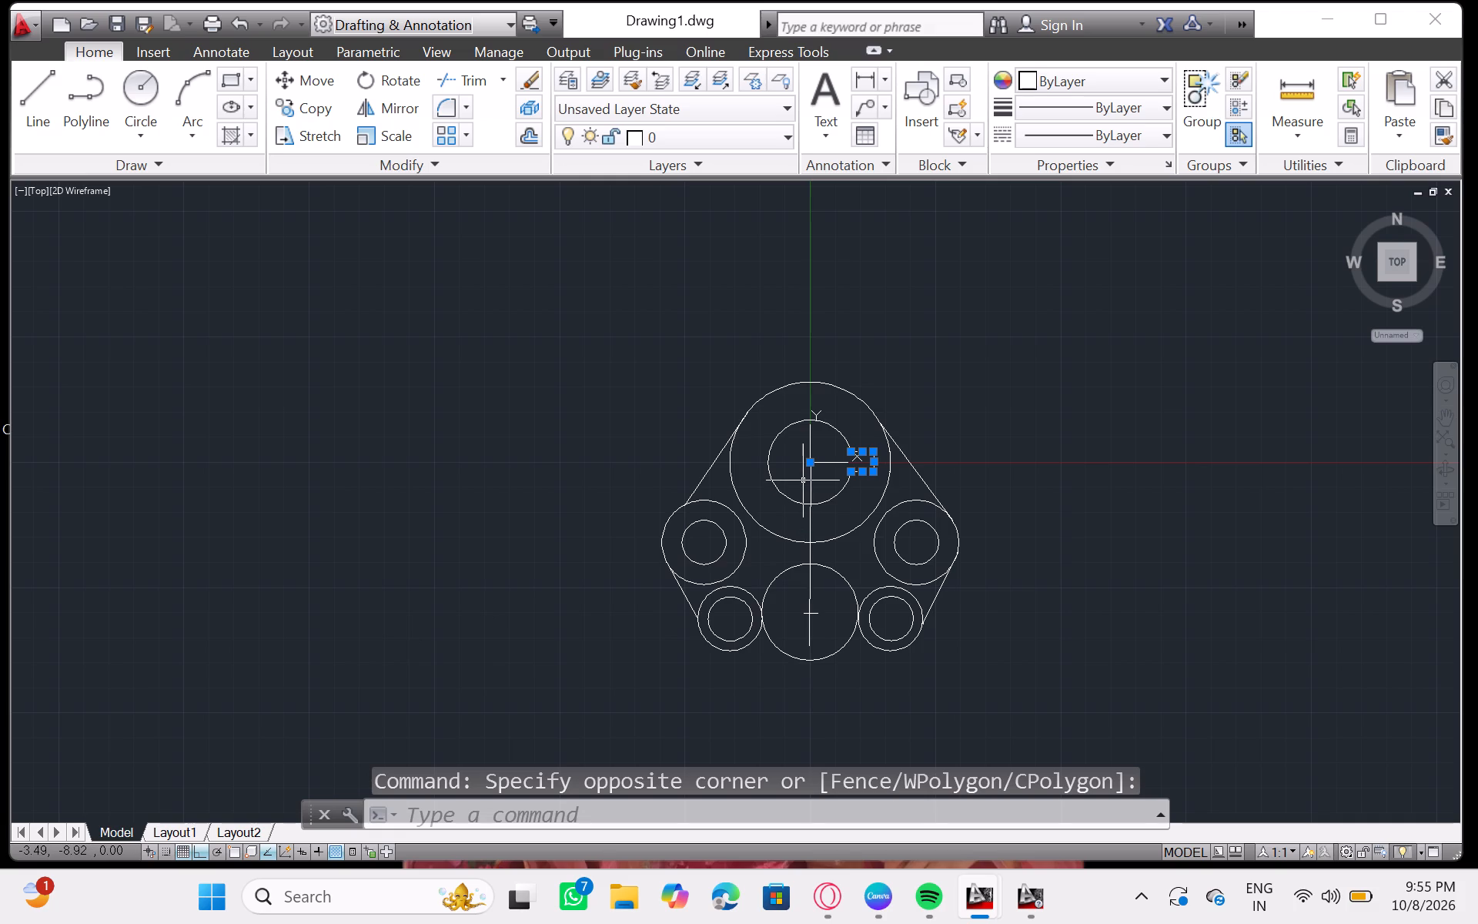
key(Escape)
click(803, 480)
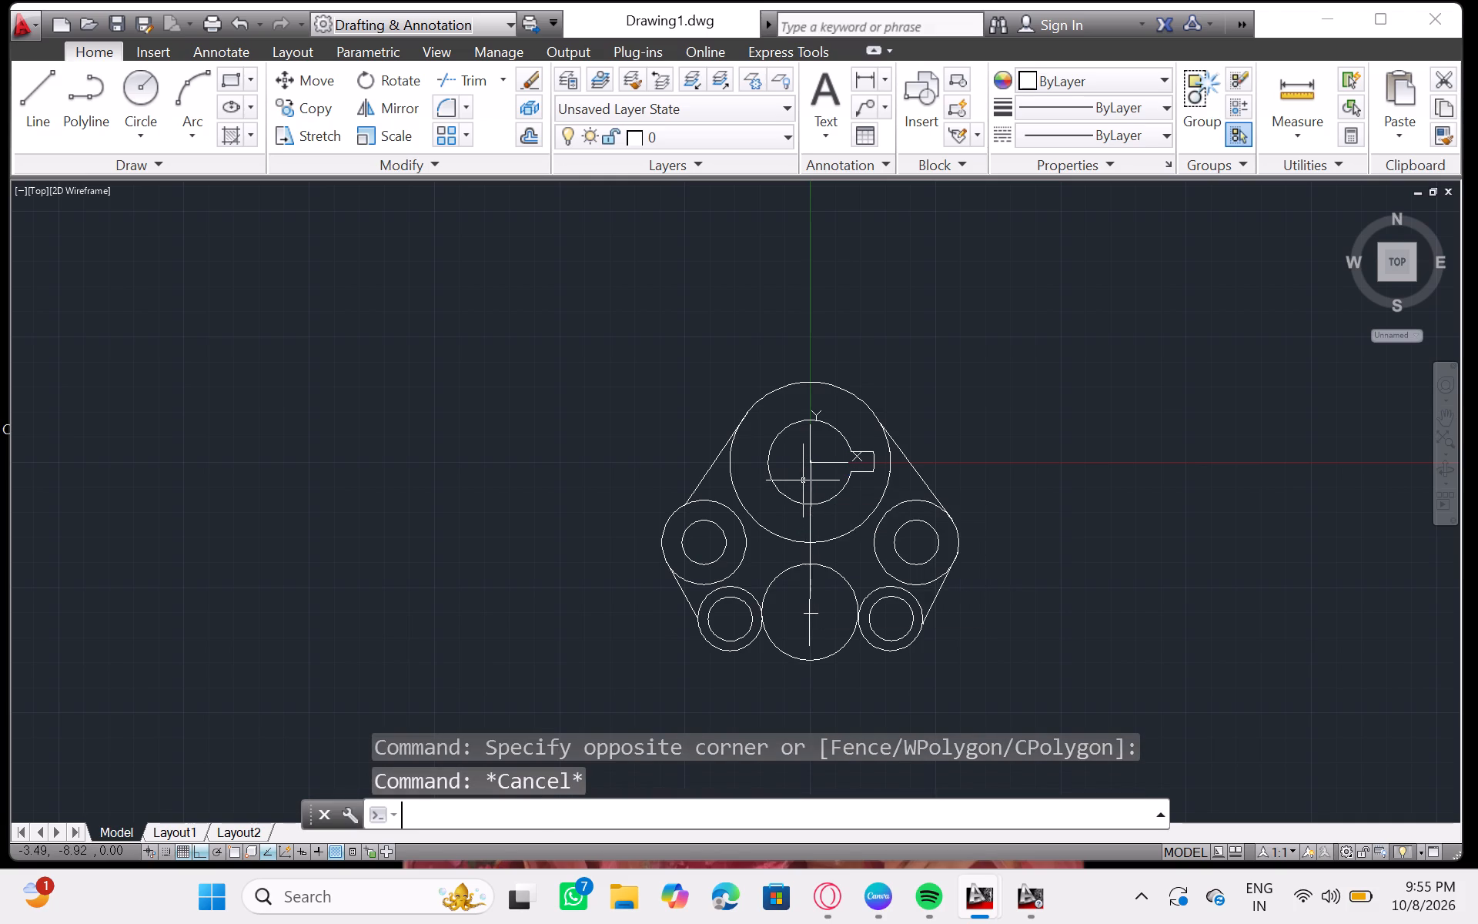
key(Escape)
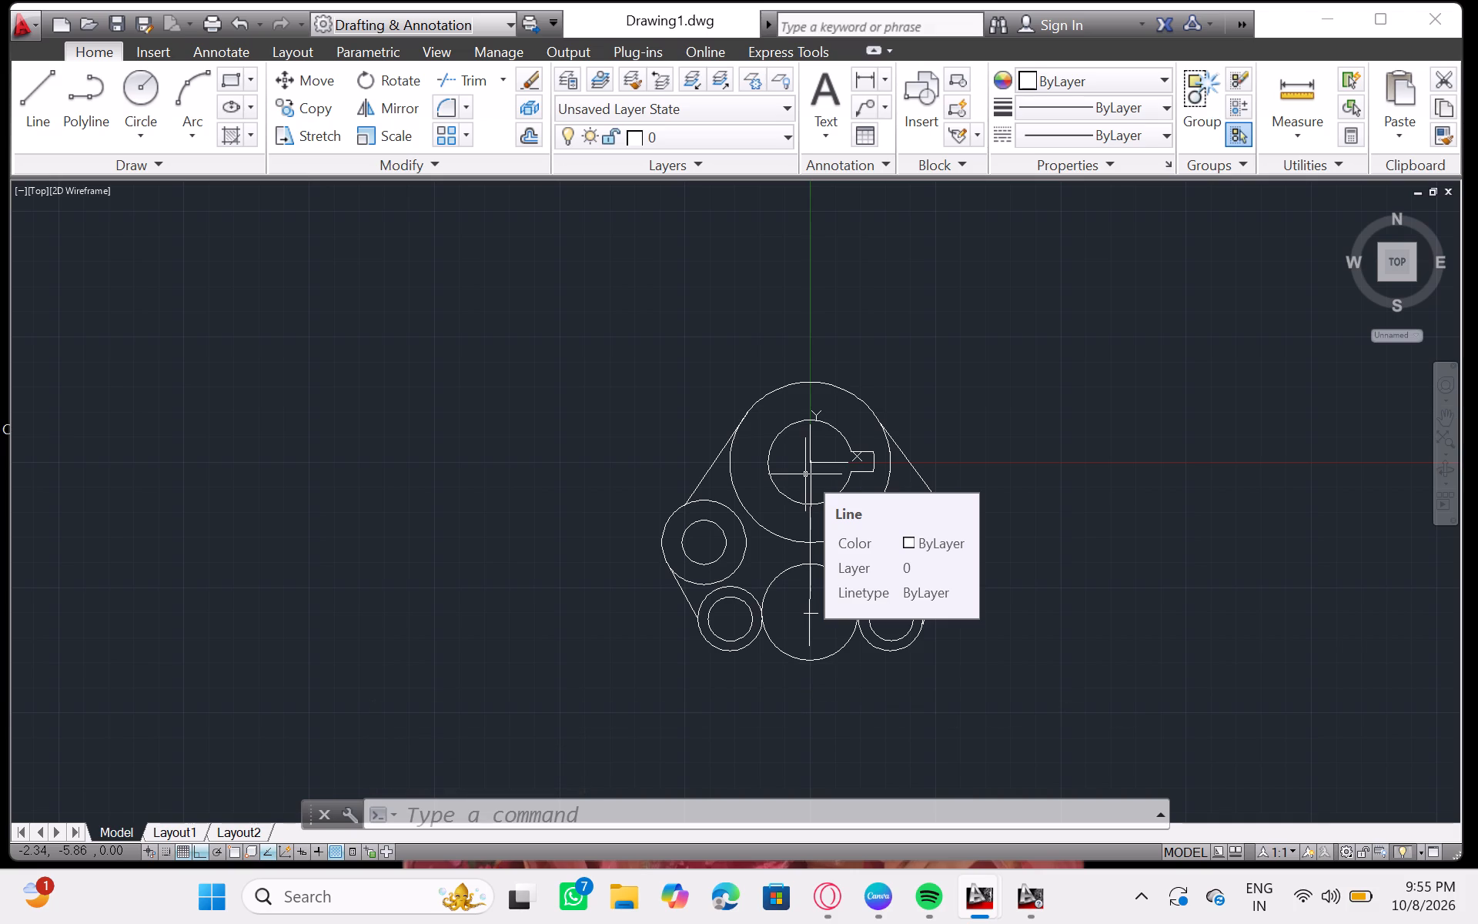
Create a polar array of the slot's two edges and end arc, six items over 360°, centred on the large boss's centre.
click(863, 451)
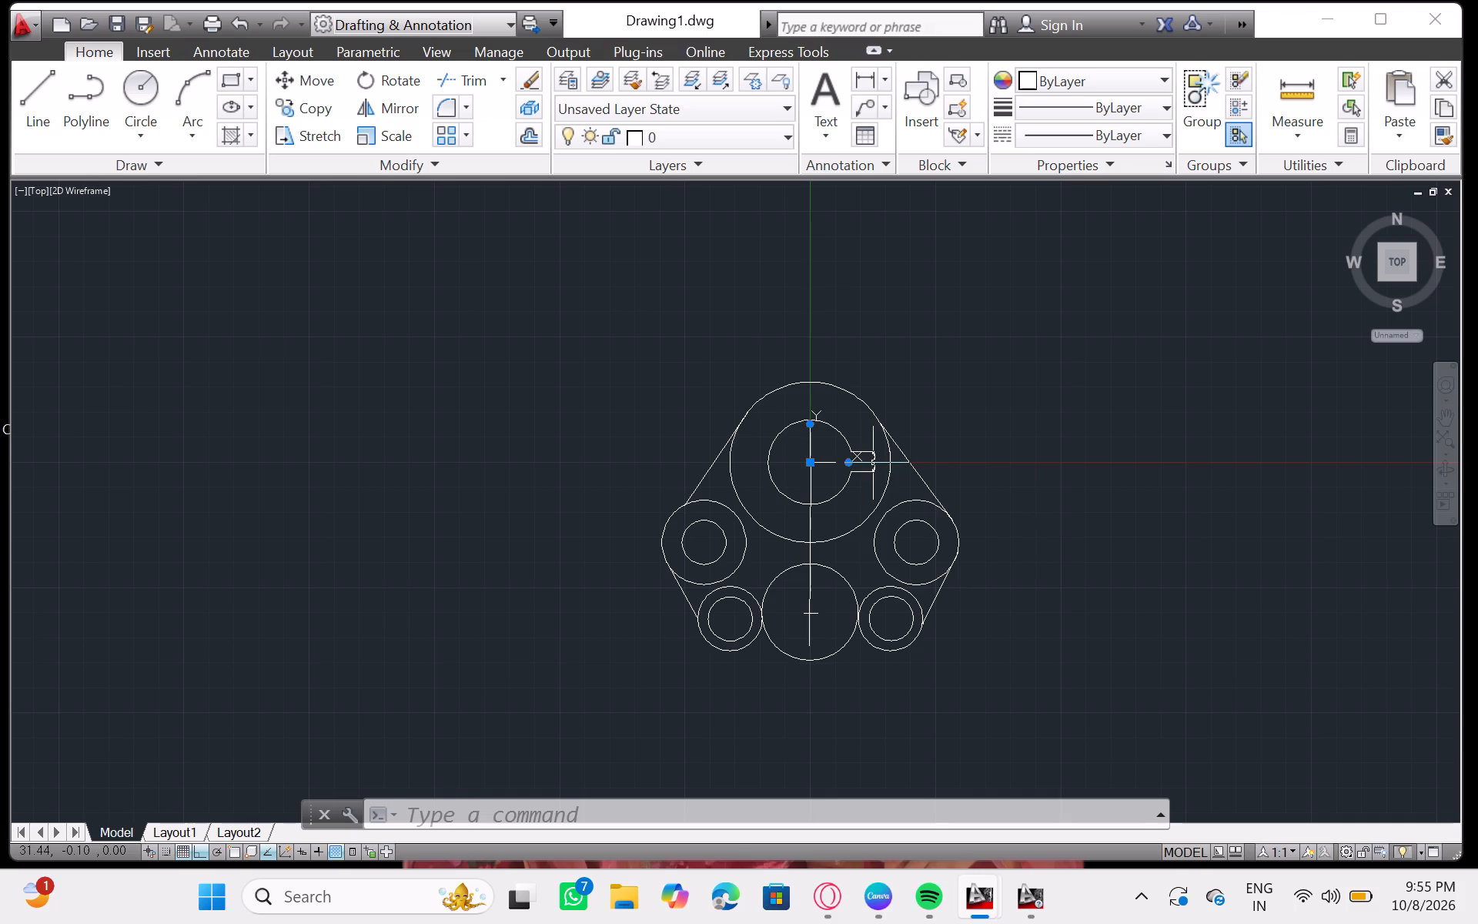
click(874, 463)
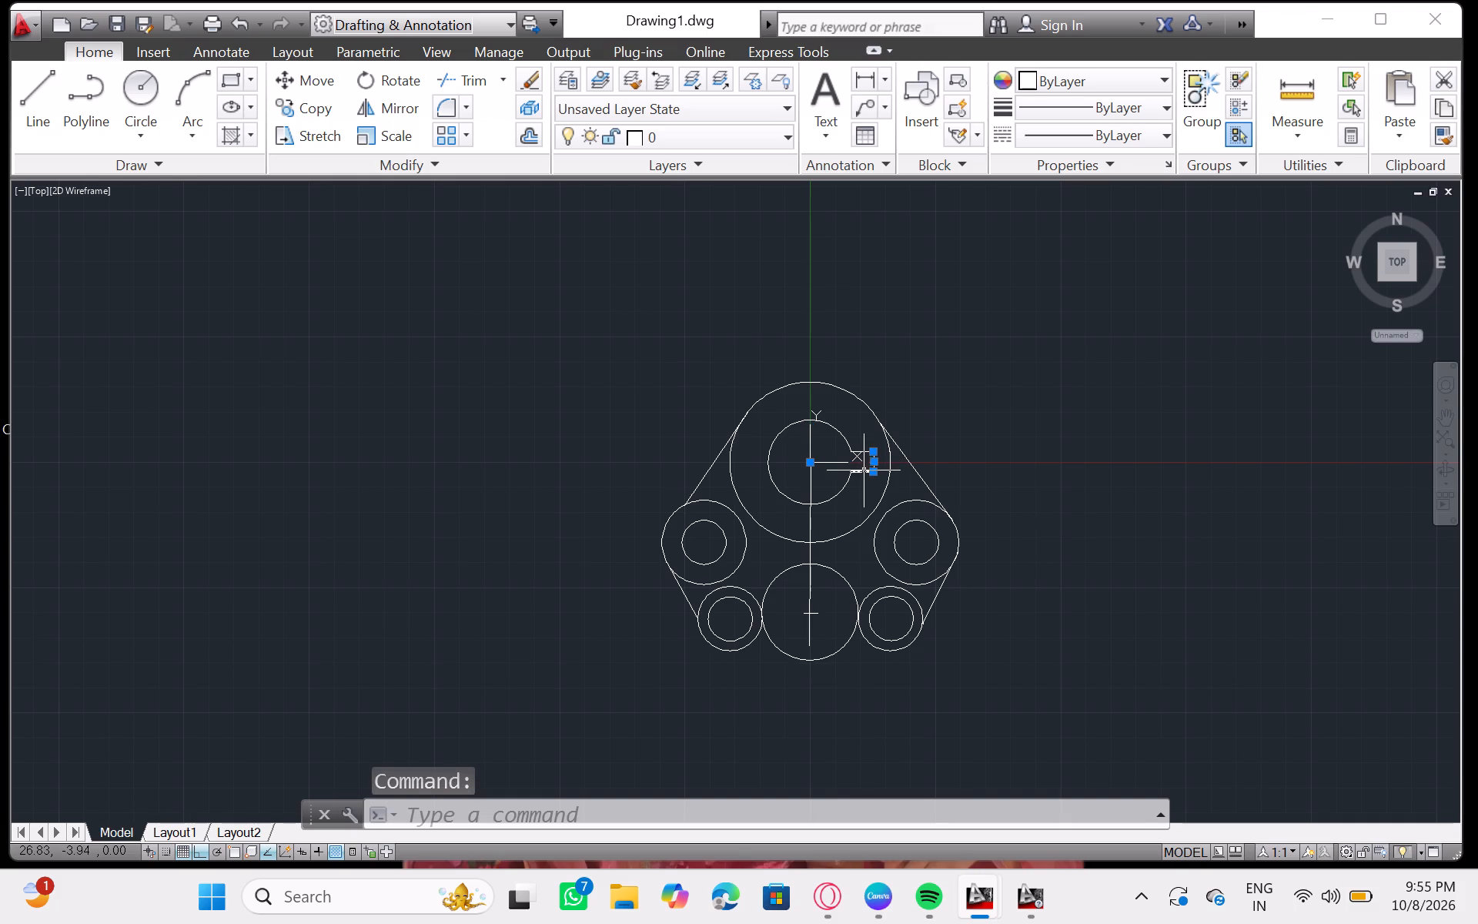
click(863, 474)
click(860, 453)
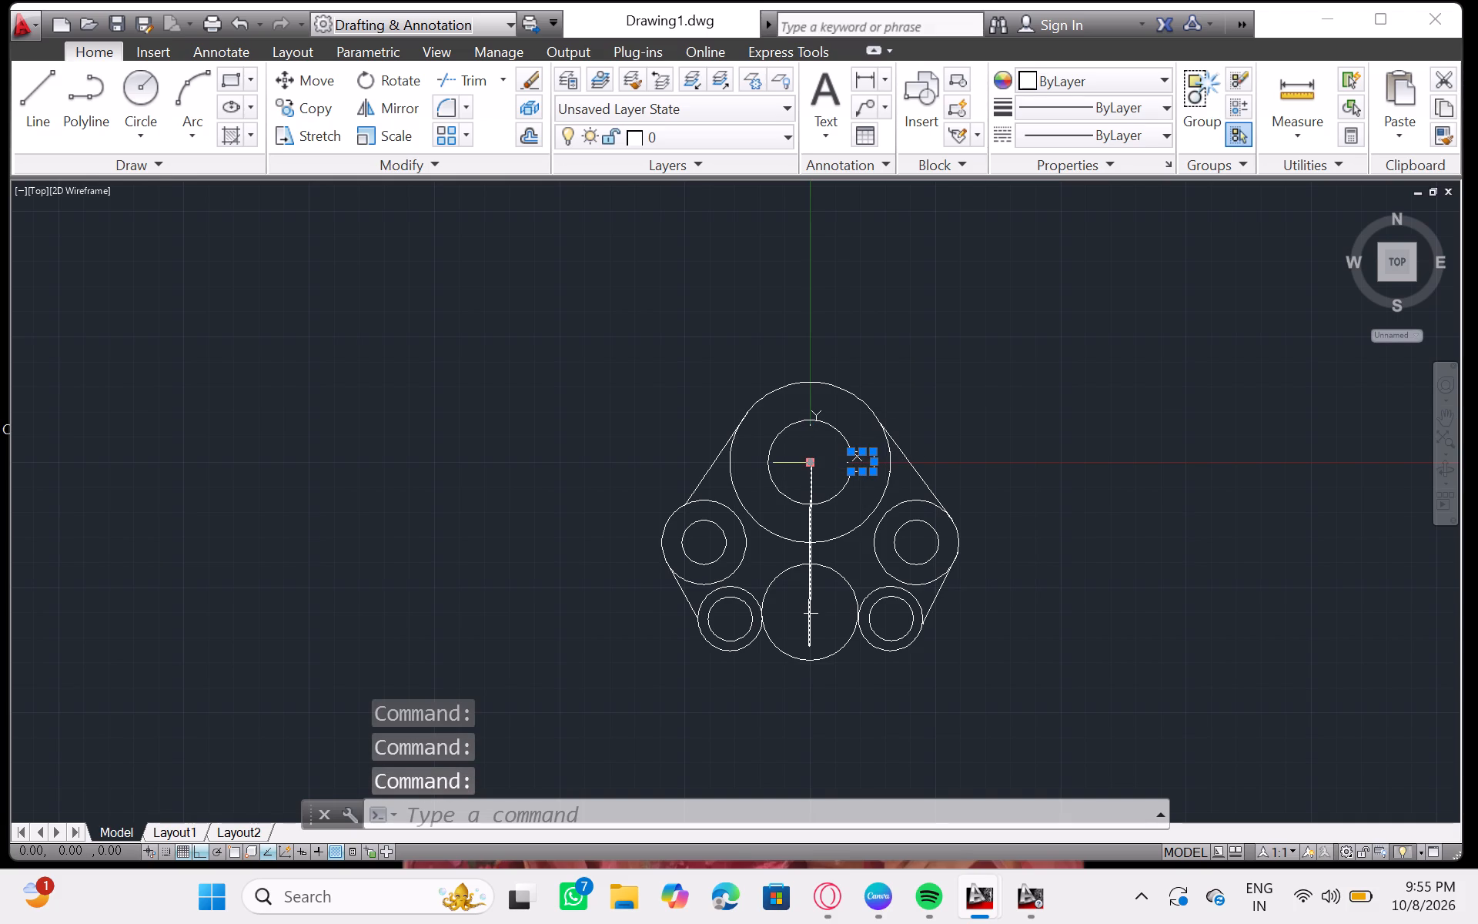
key(a)
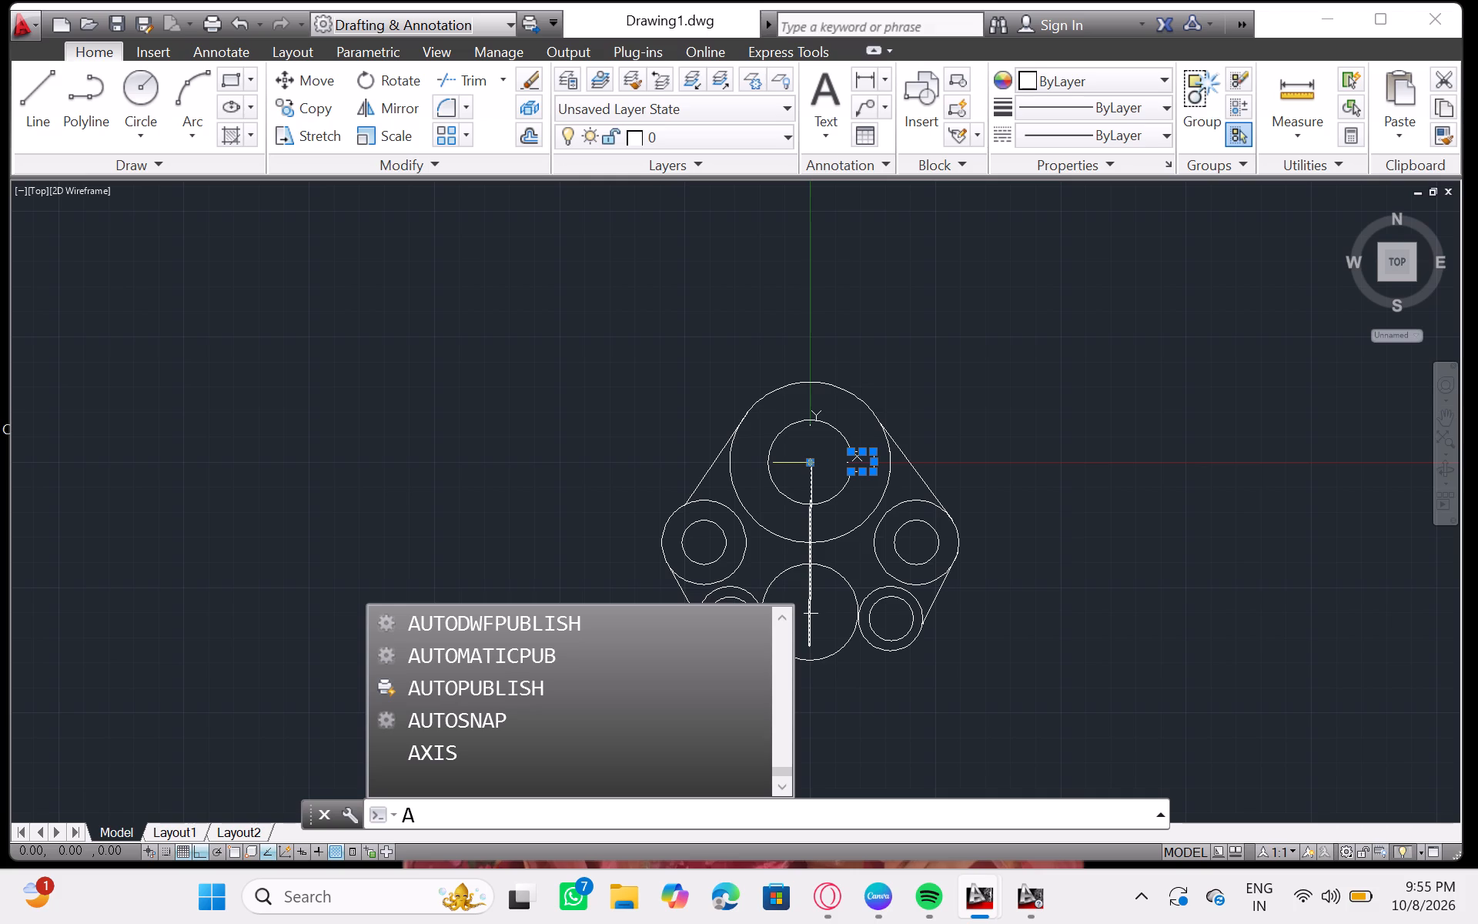
text(rr)
key(a)
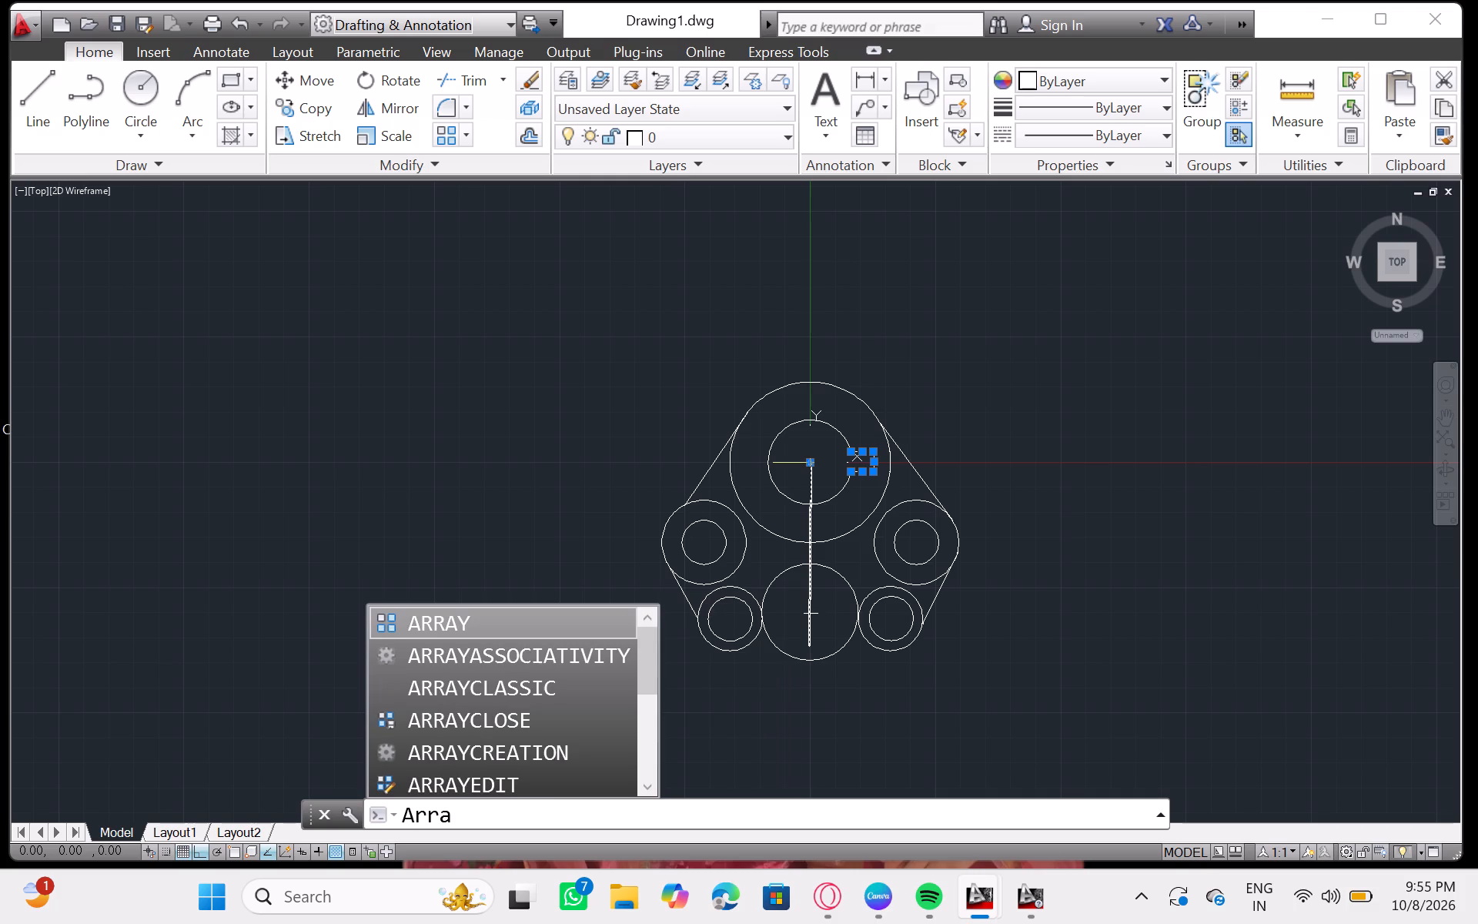
key(y)
key(p)
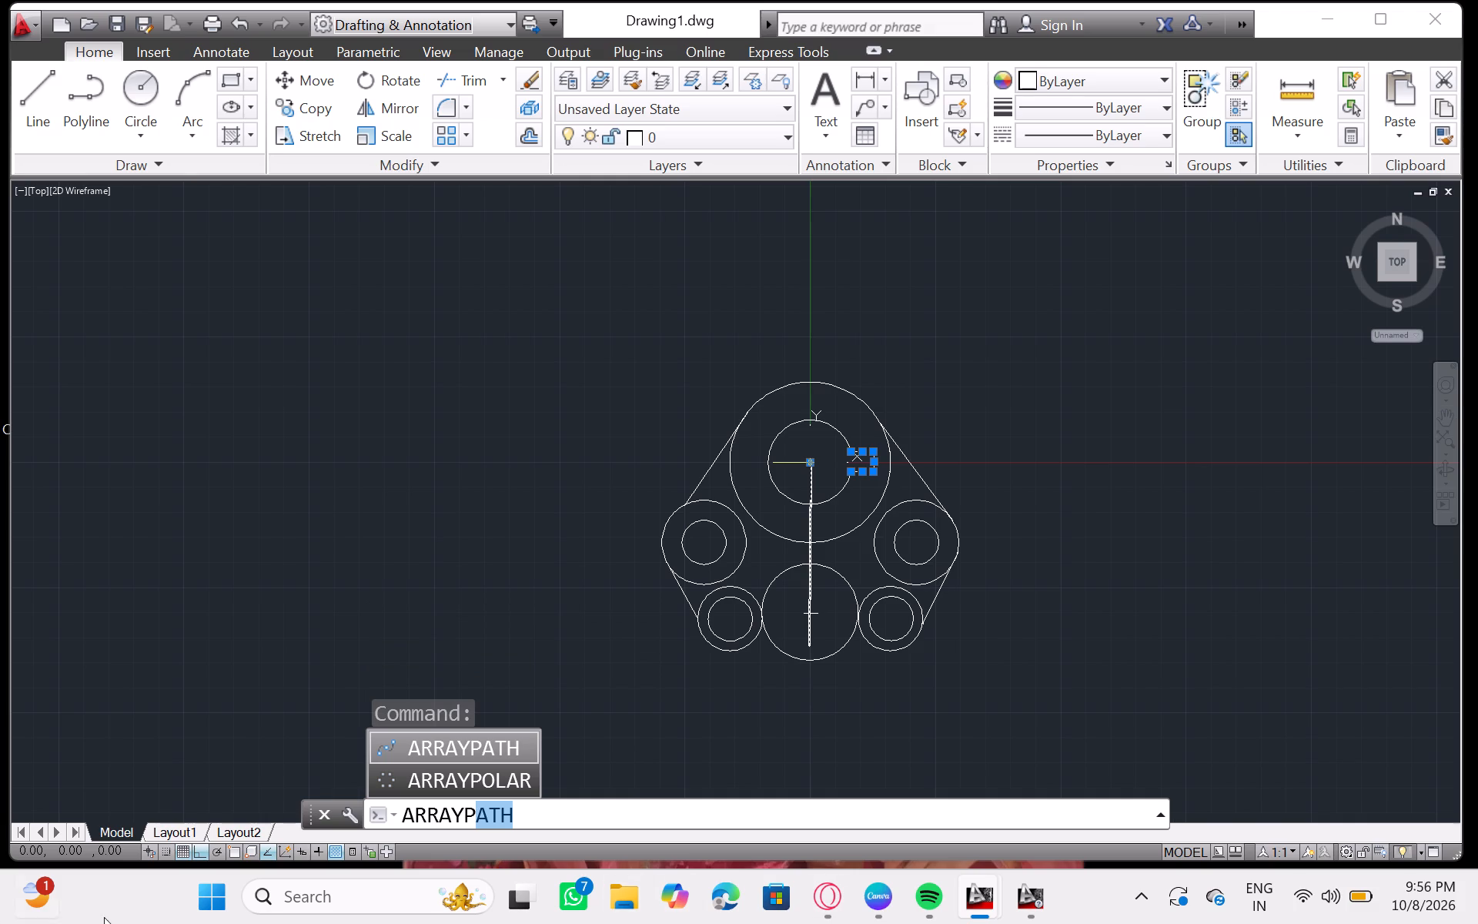
click(503, 785)
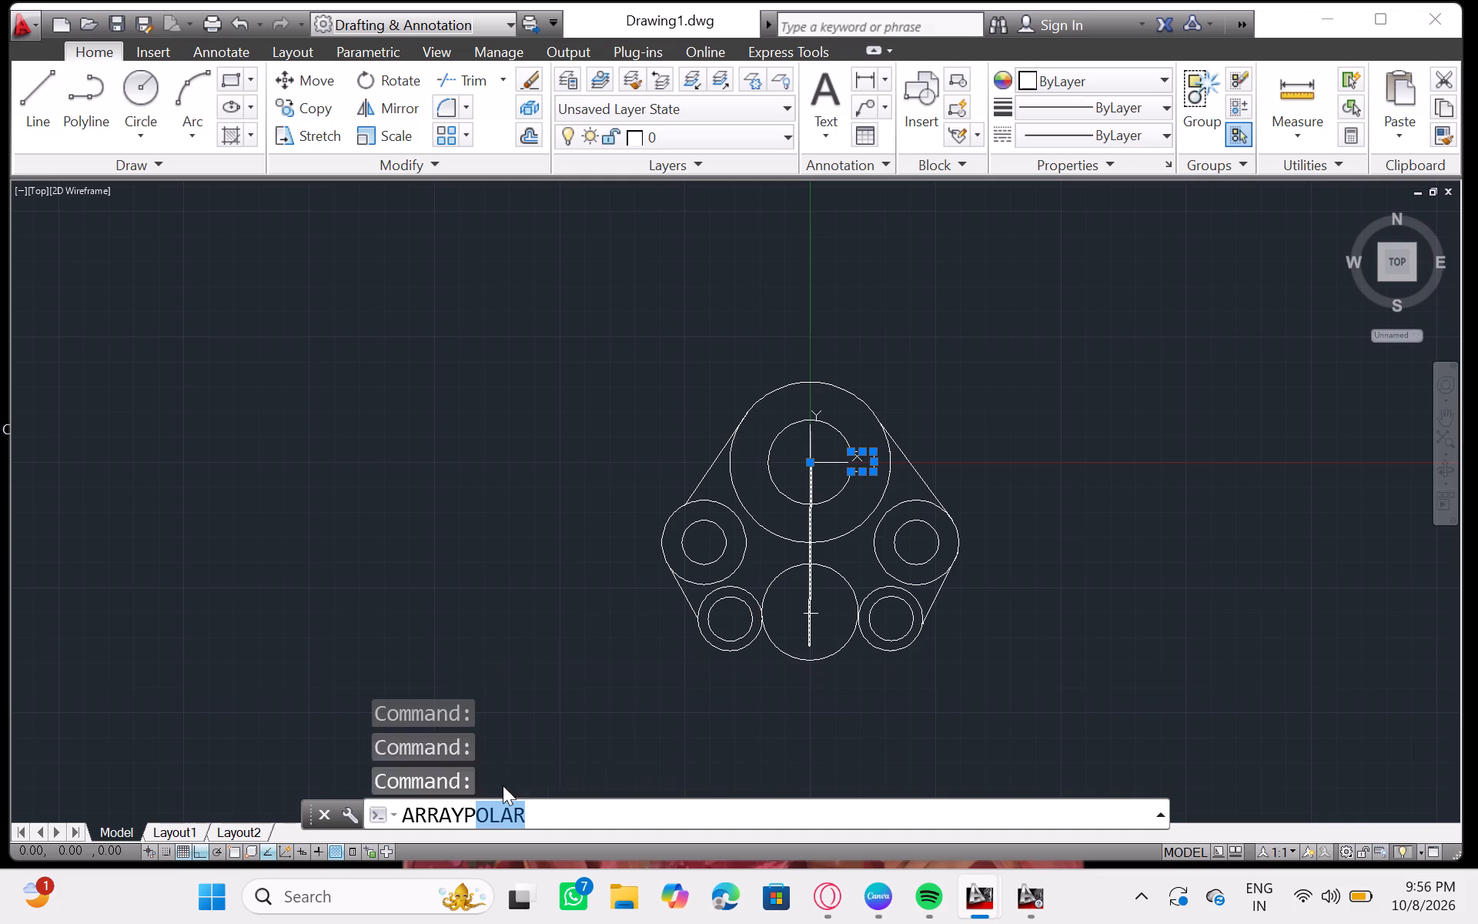
click(811, 463)
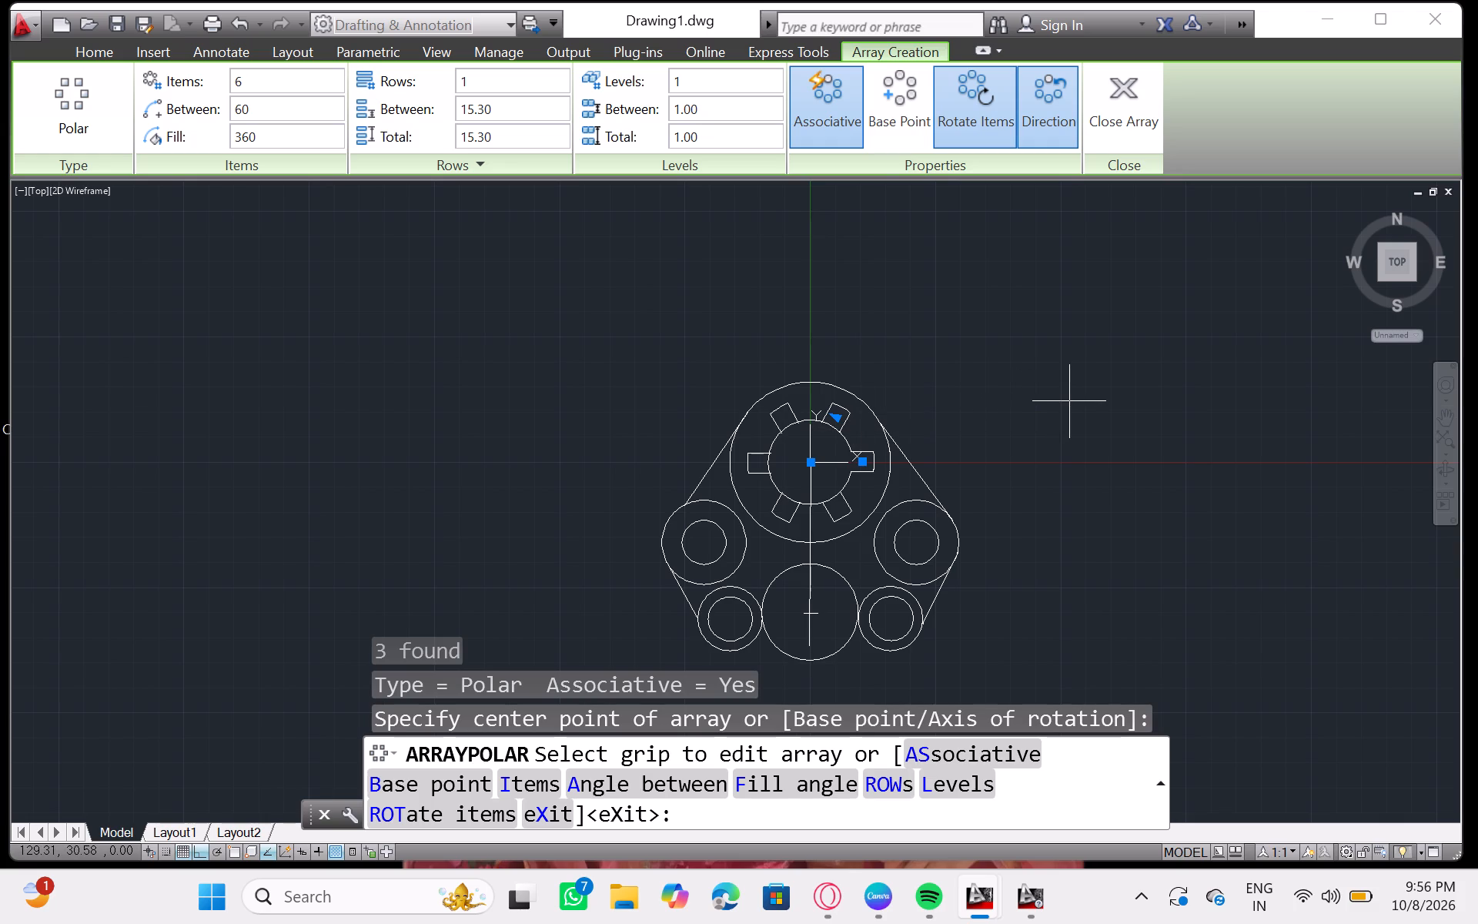
key(Return)
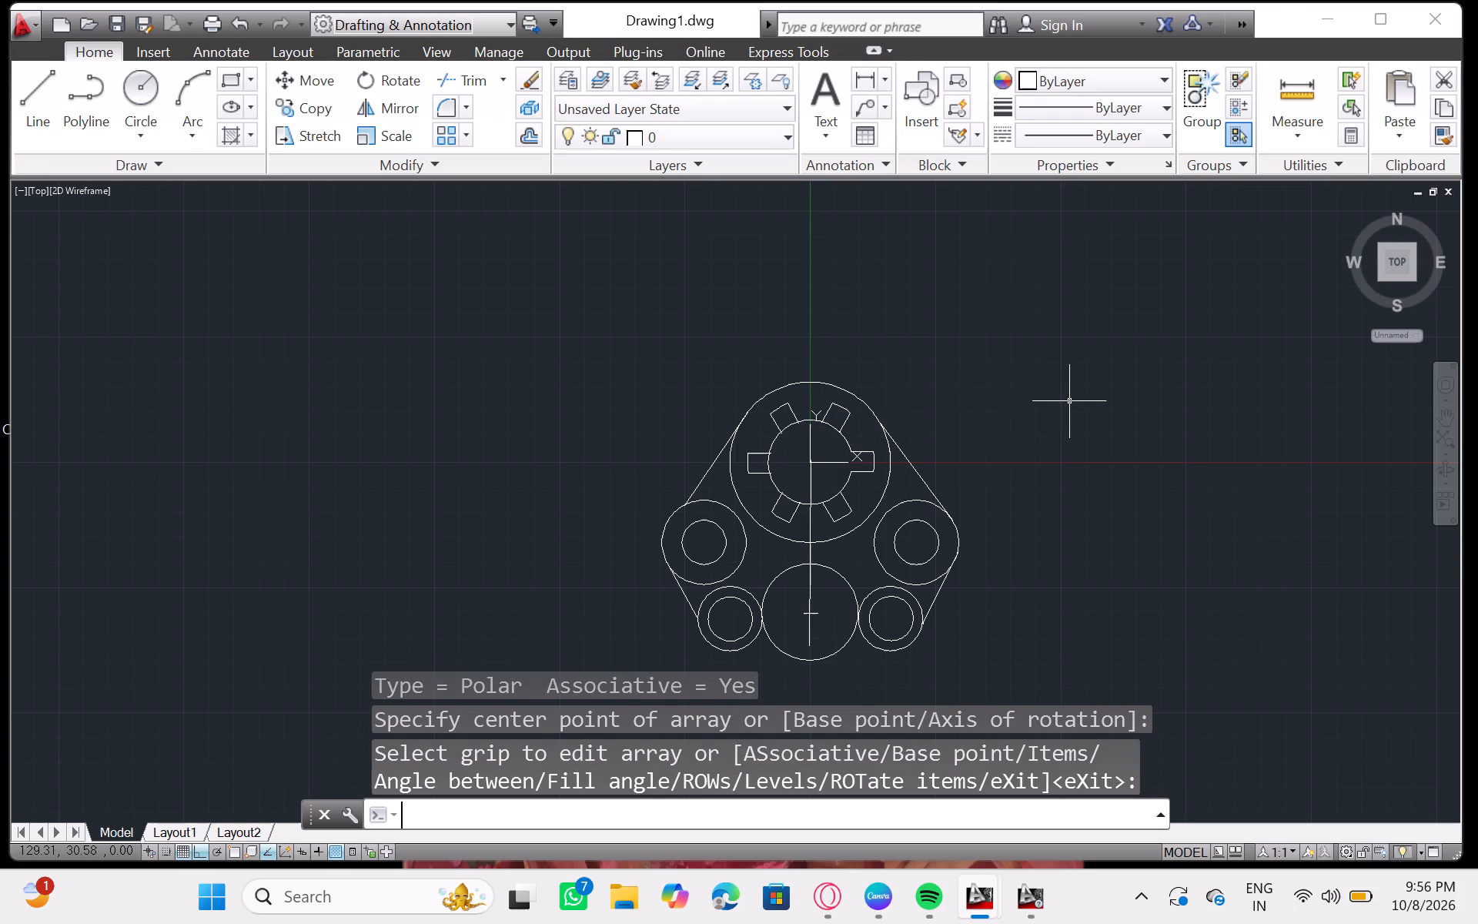
key(Escape)
key(Escape)
key(Escape)
key(Escape)
key(Escape)
key(Escape)
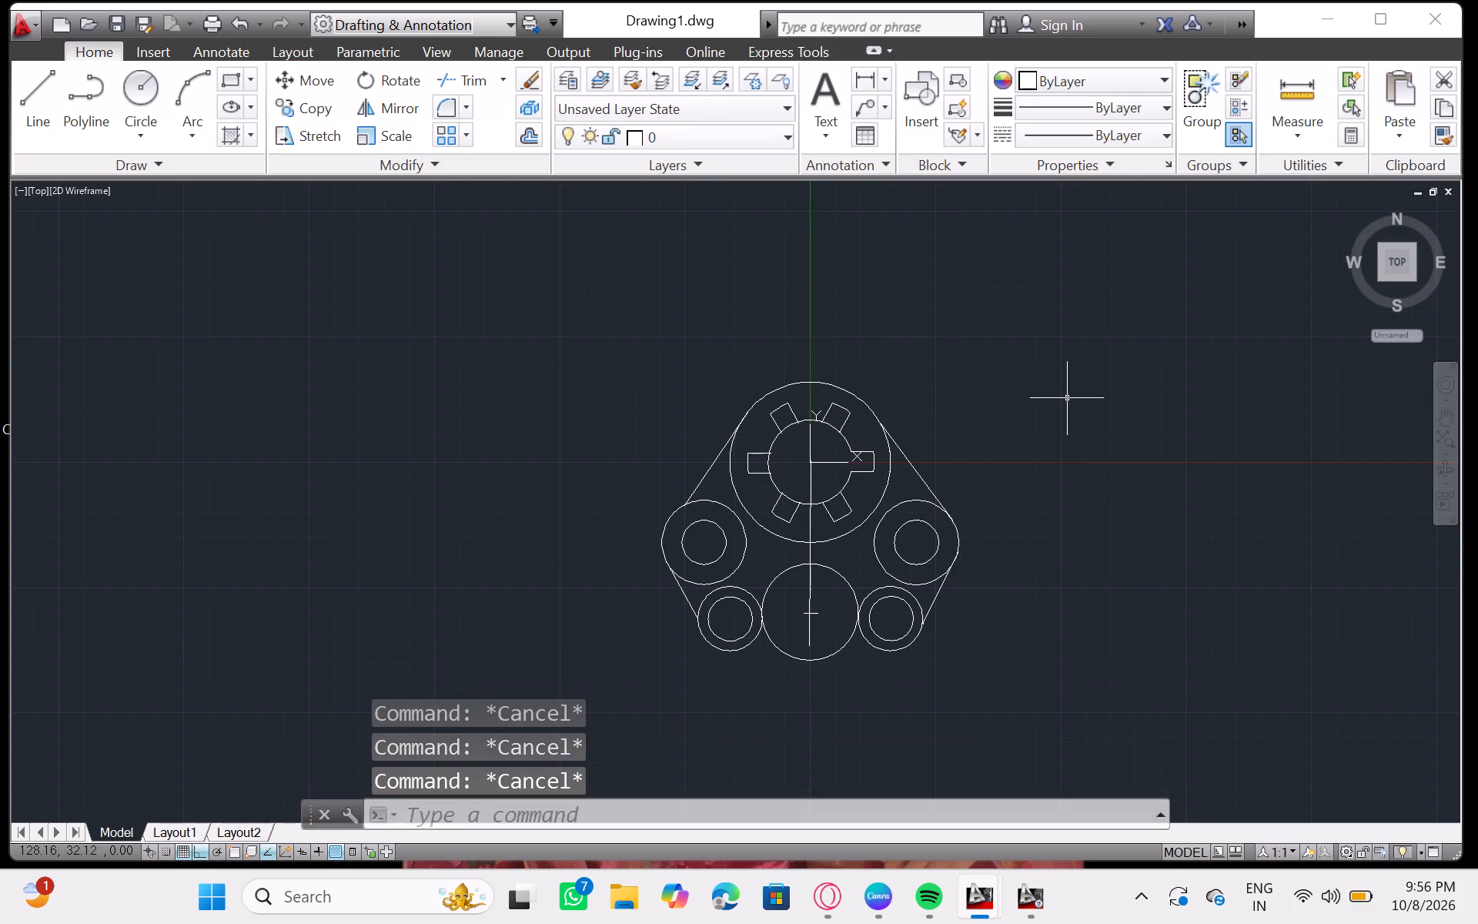
key(Escape)
Trim the large boss's inner circle across the mouths of the upper-right, upper-left, left and lower-left arrayed slots, opening them into the bore.
text(tr)
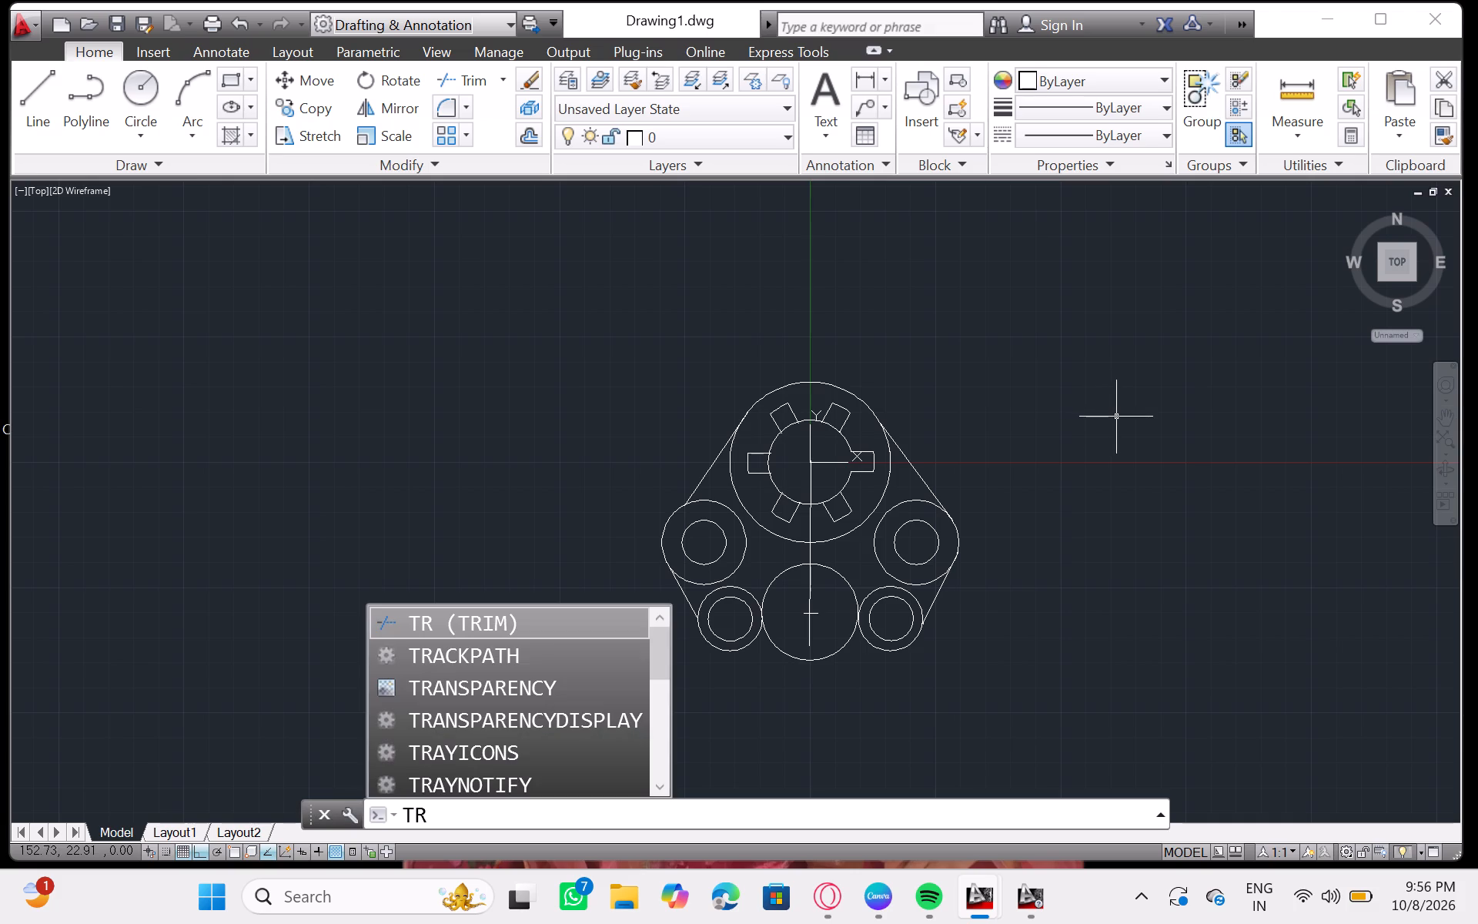
key(Return)
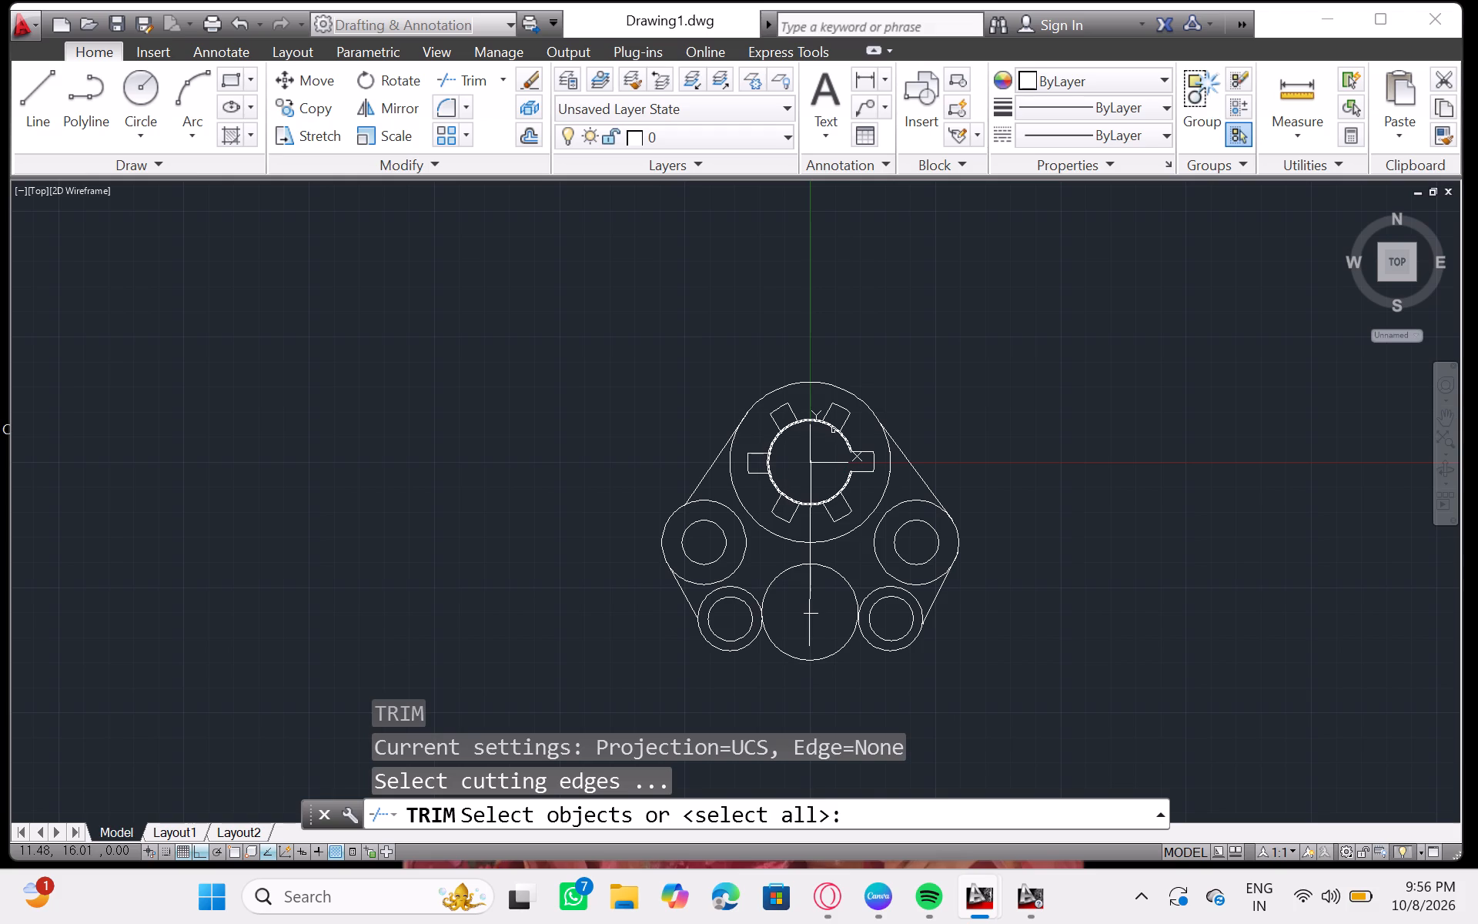
key(Return)
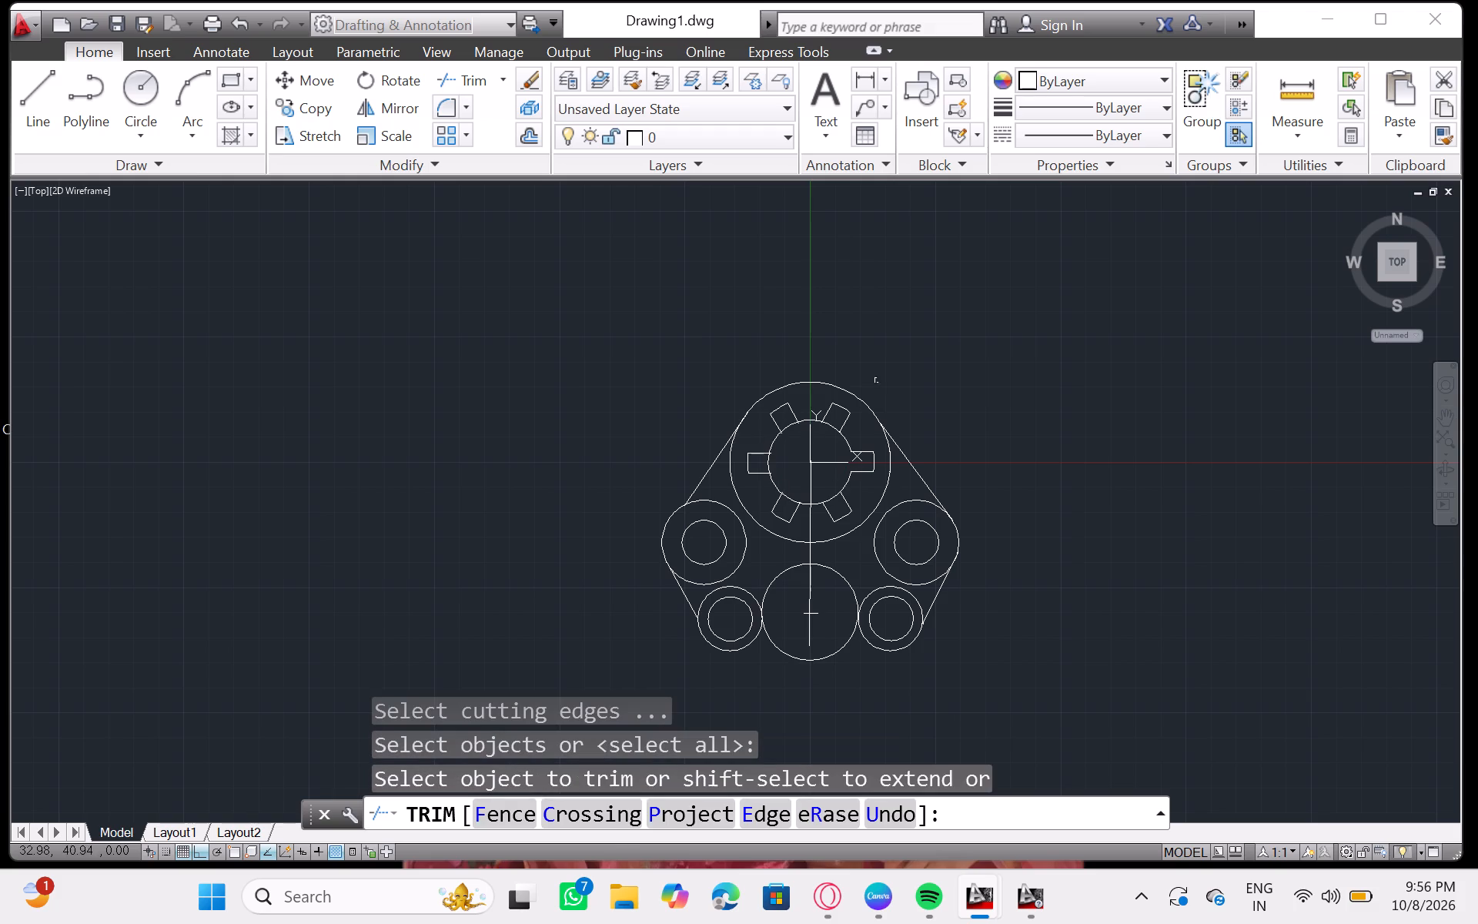
click(834, 427)
click(791, 425)
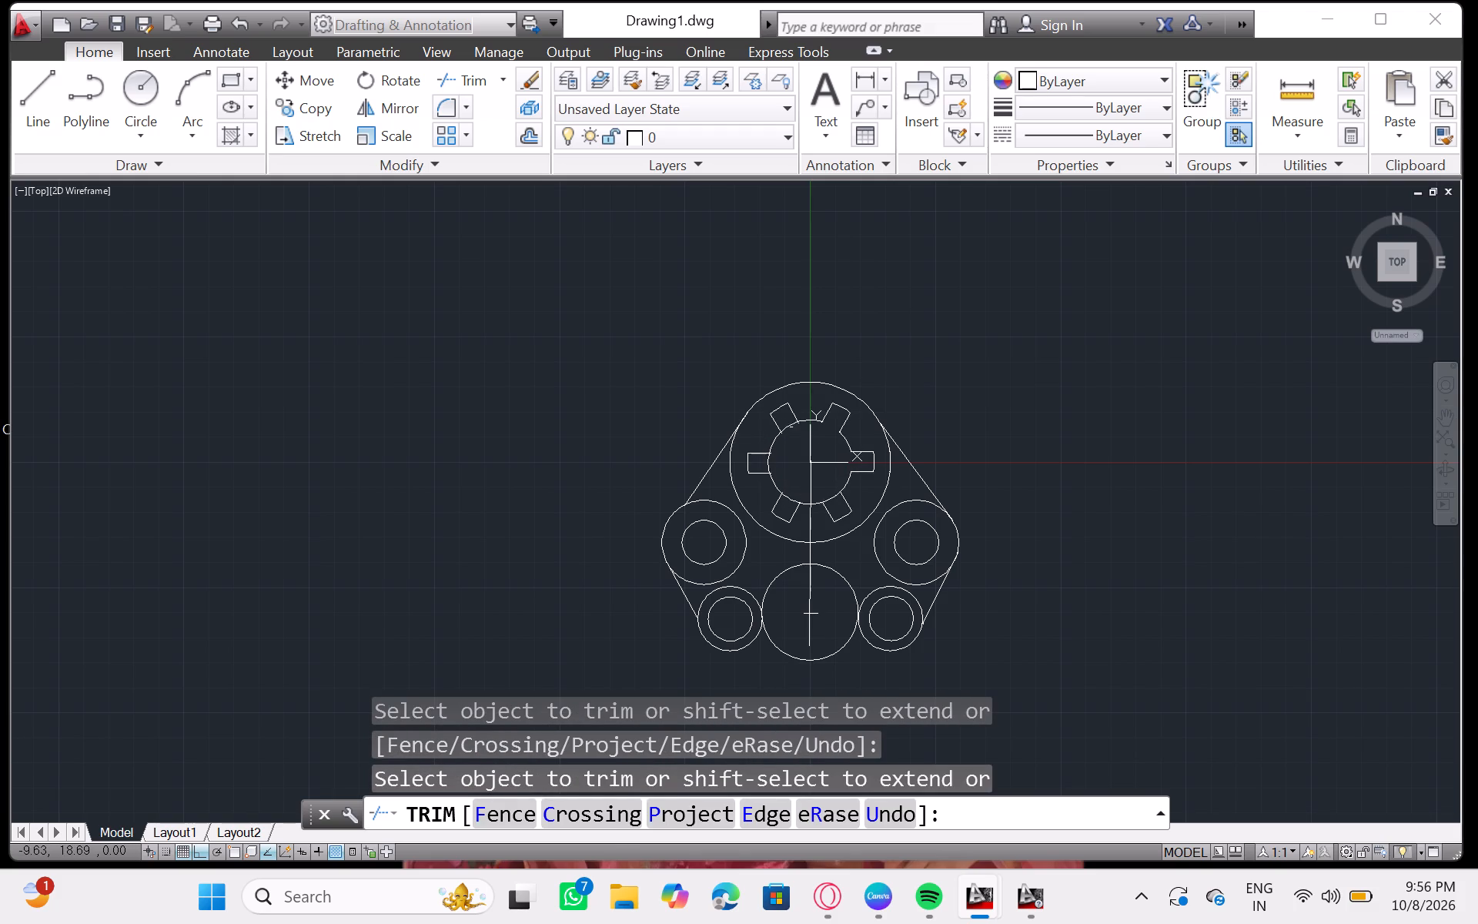
click(768, 461)
click(792, 500)
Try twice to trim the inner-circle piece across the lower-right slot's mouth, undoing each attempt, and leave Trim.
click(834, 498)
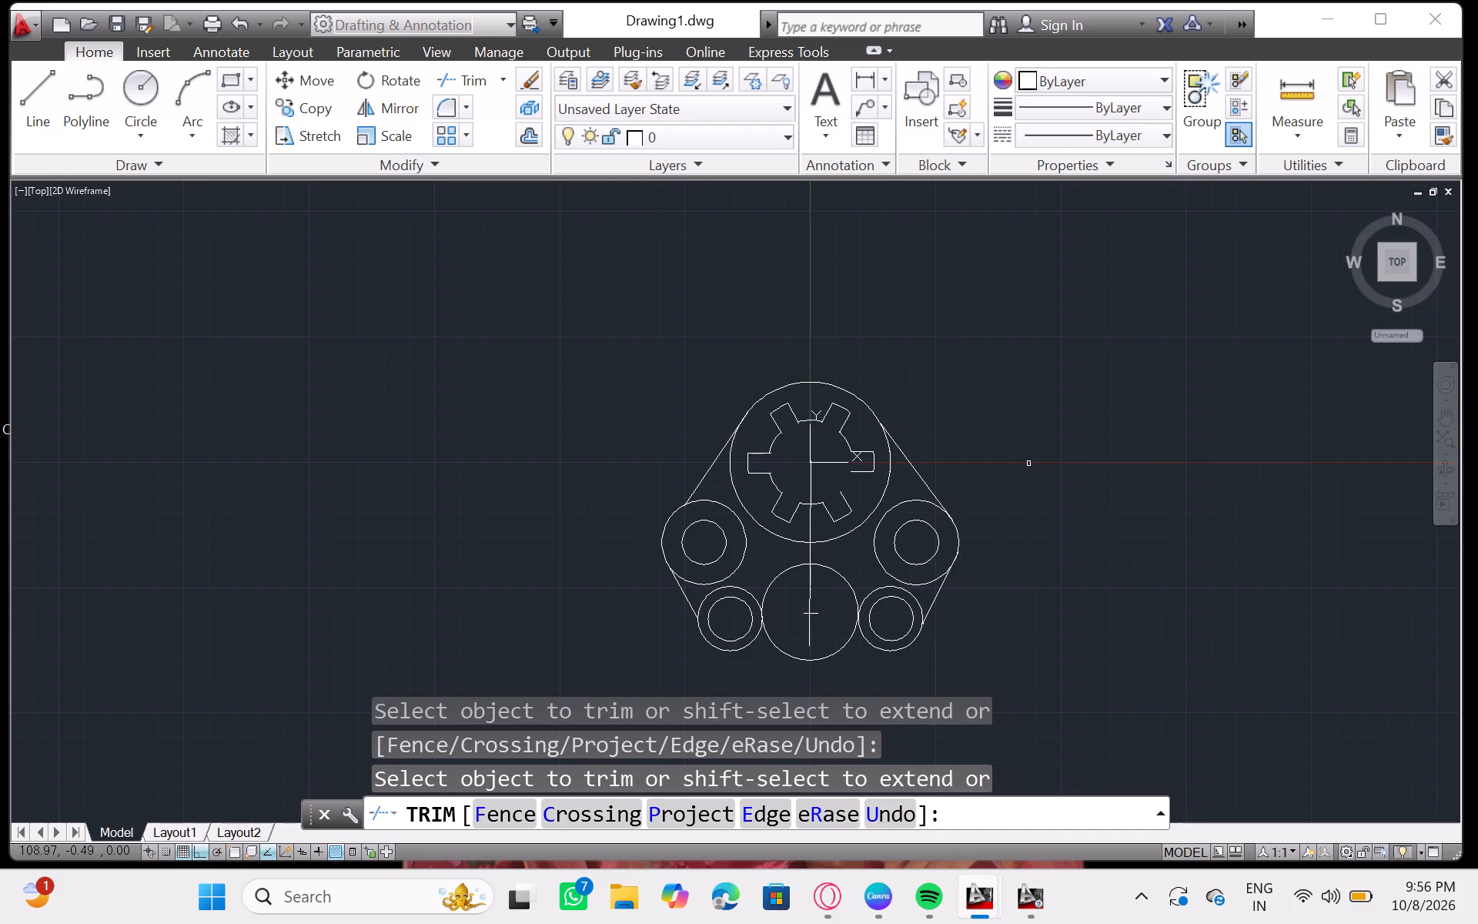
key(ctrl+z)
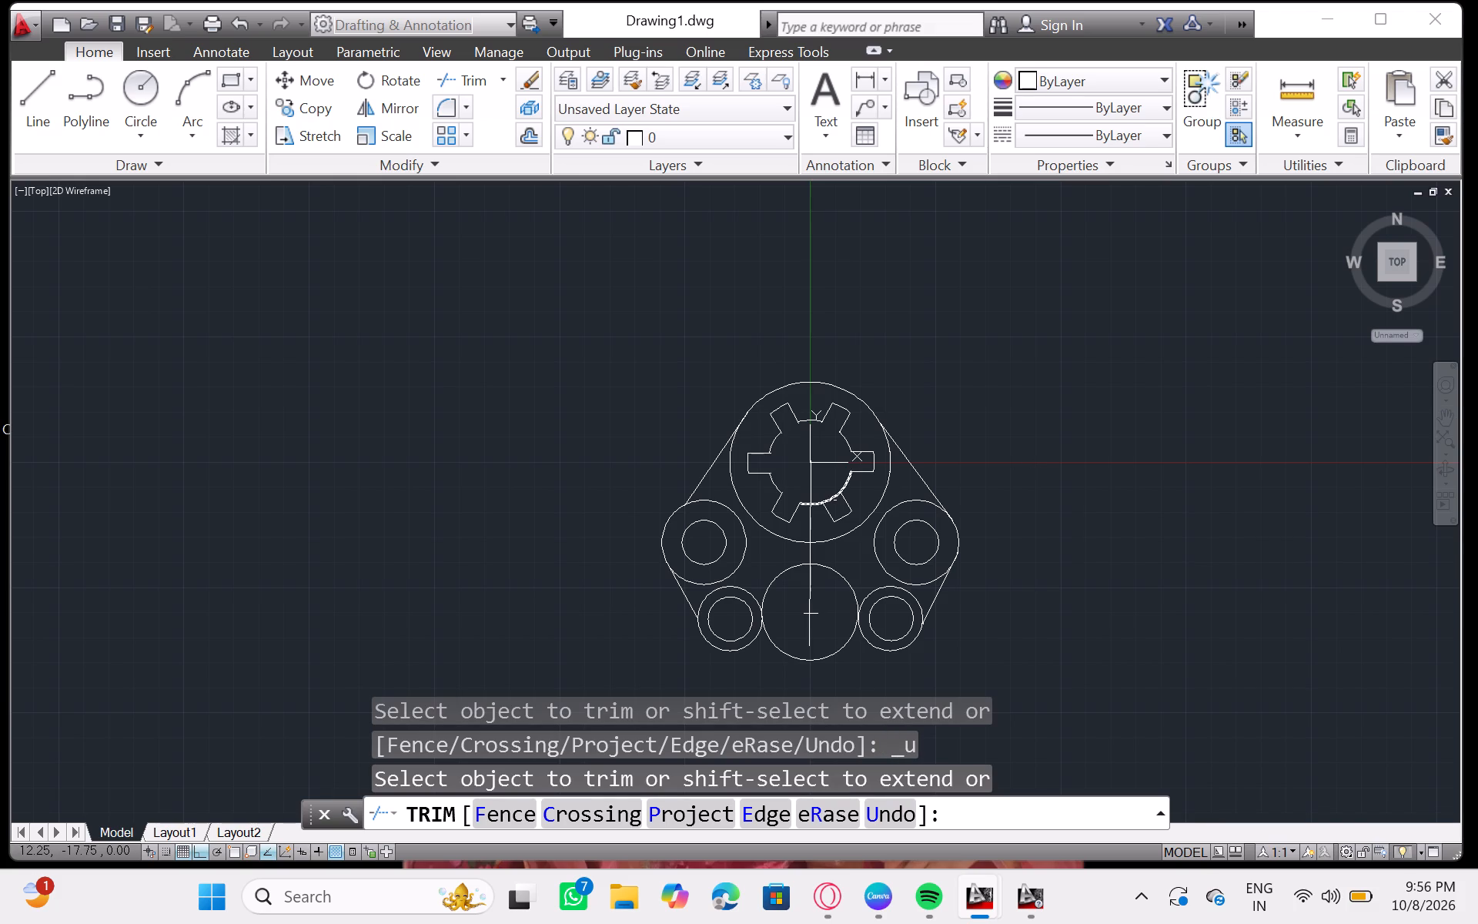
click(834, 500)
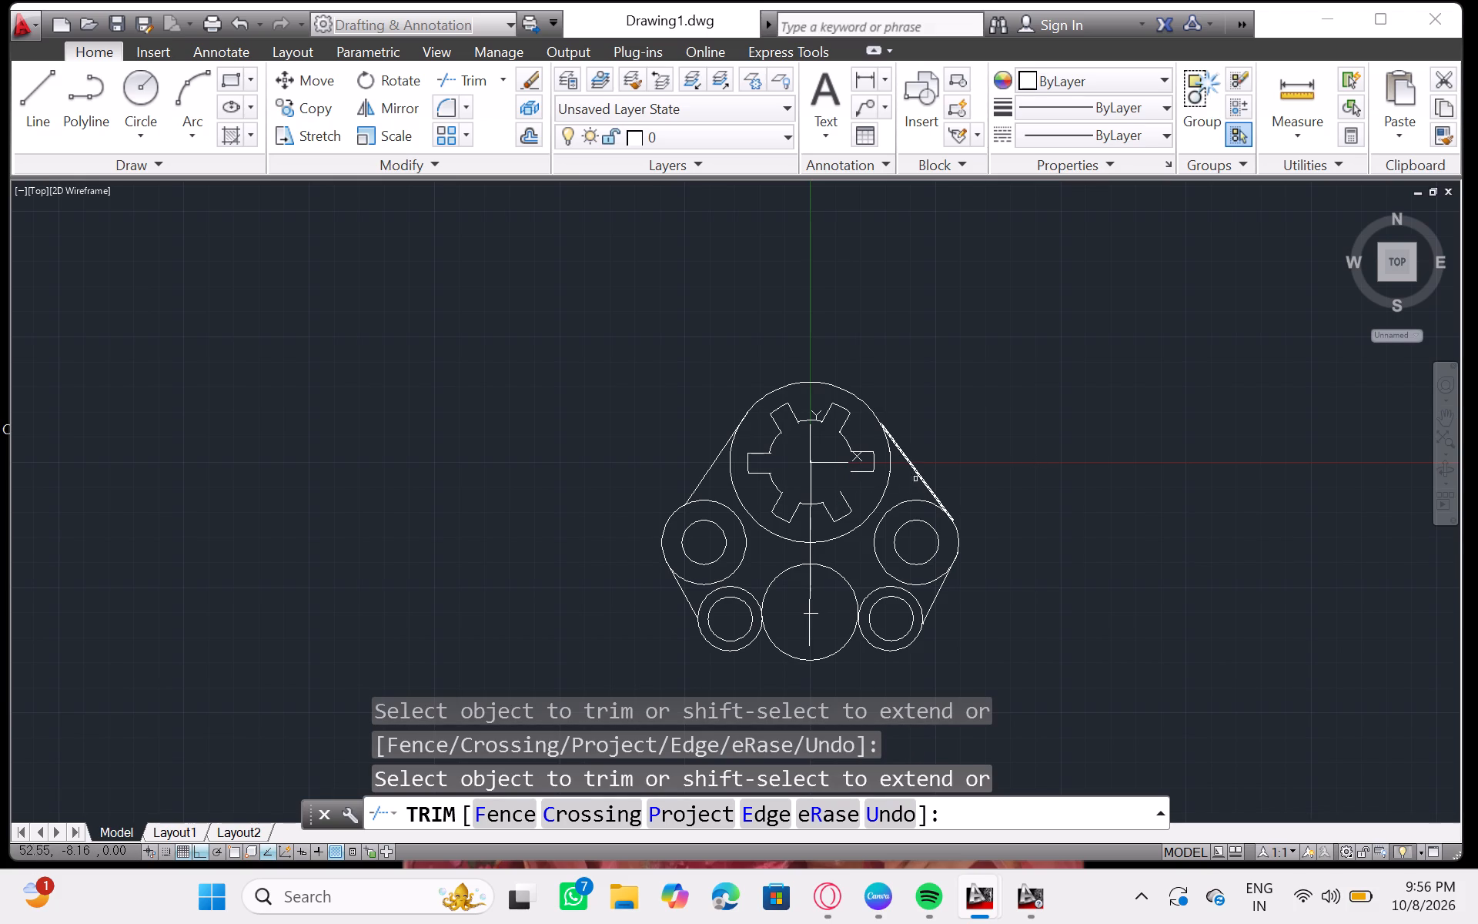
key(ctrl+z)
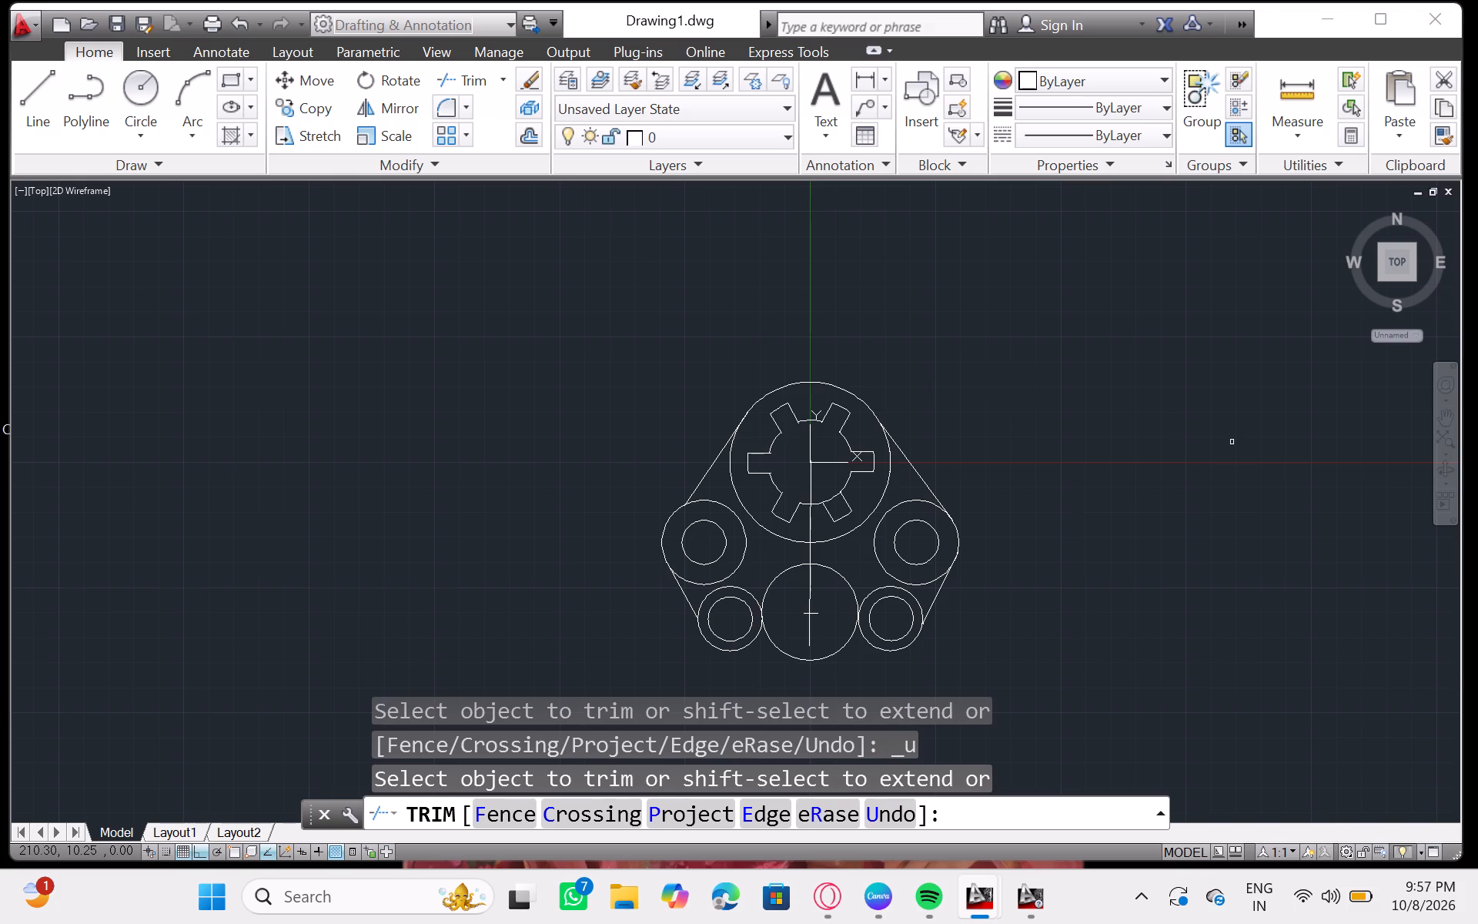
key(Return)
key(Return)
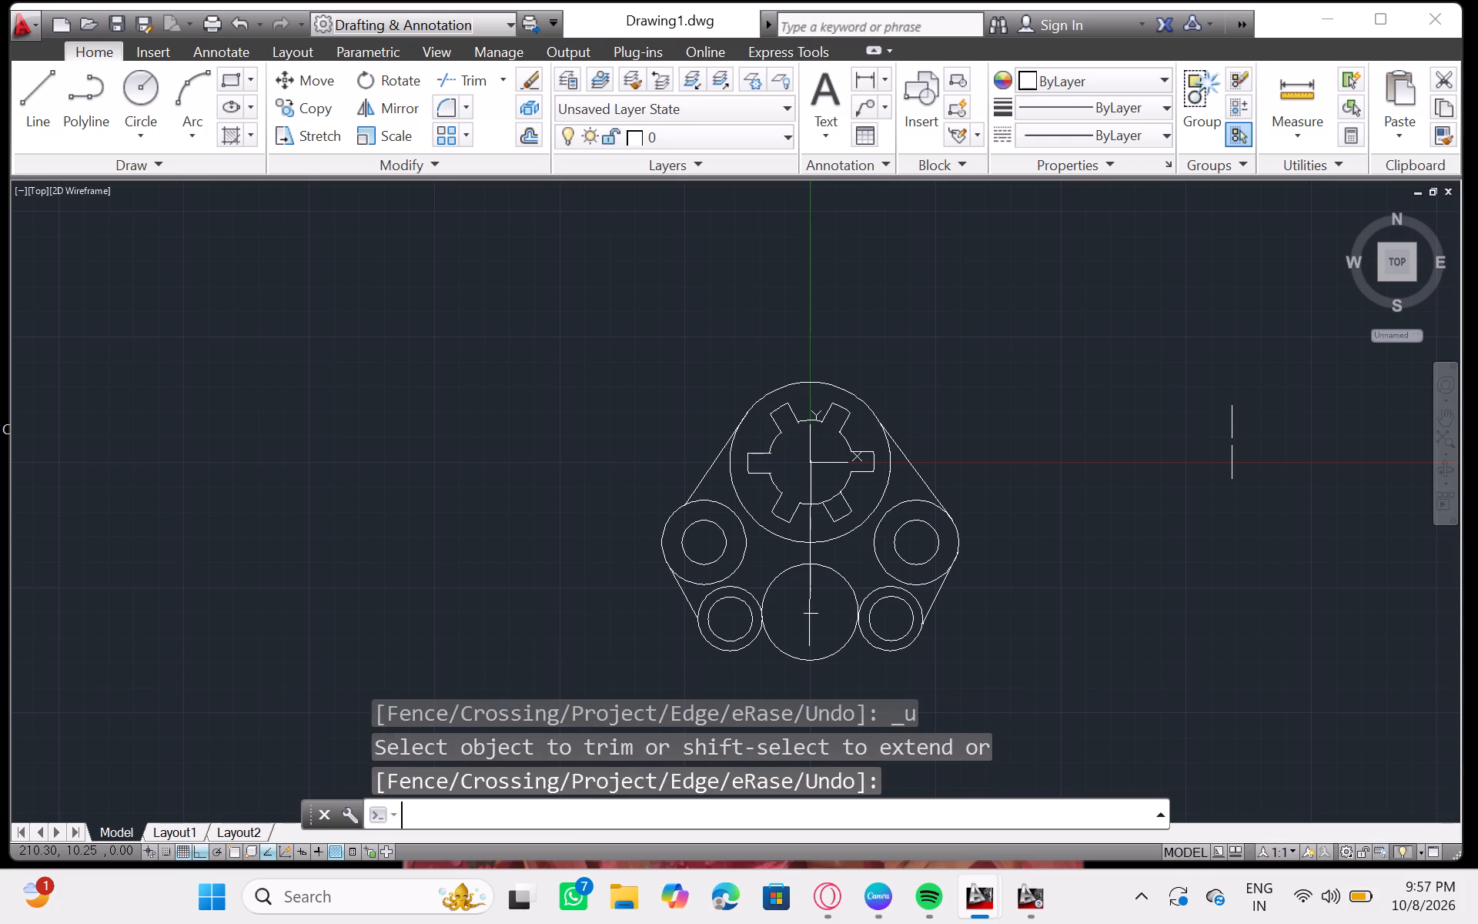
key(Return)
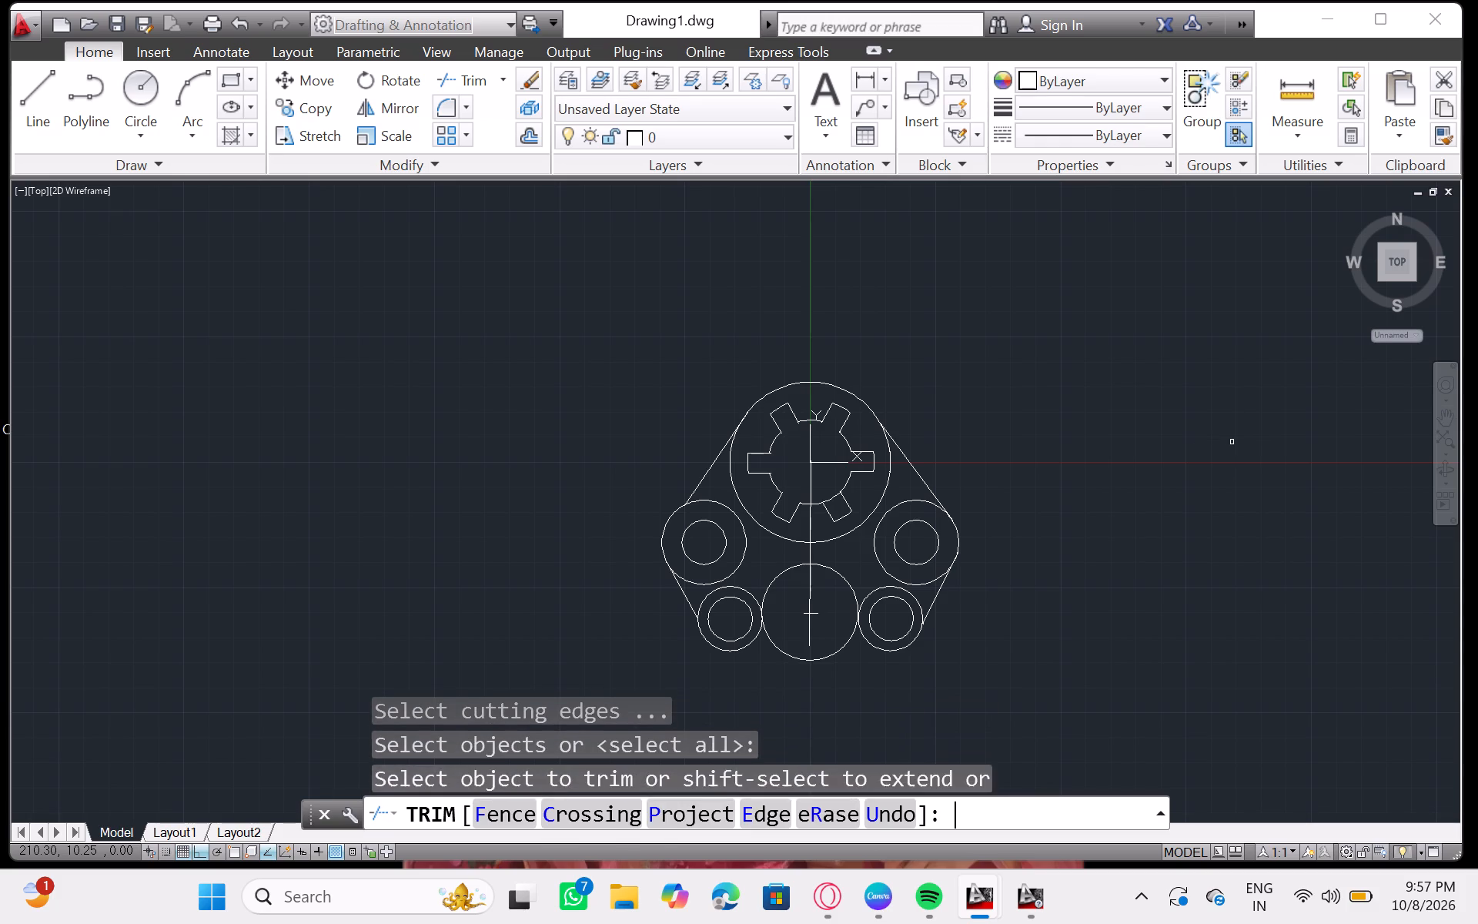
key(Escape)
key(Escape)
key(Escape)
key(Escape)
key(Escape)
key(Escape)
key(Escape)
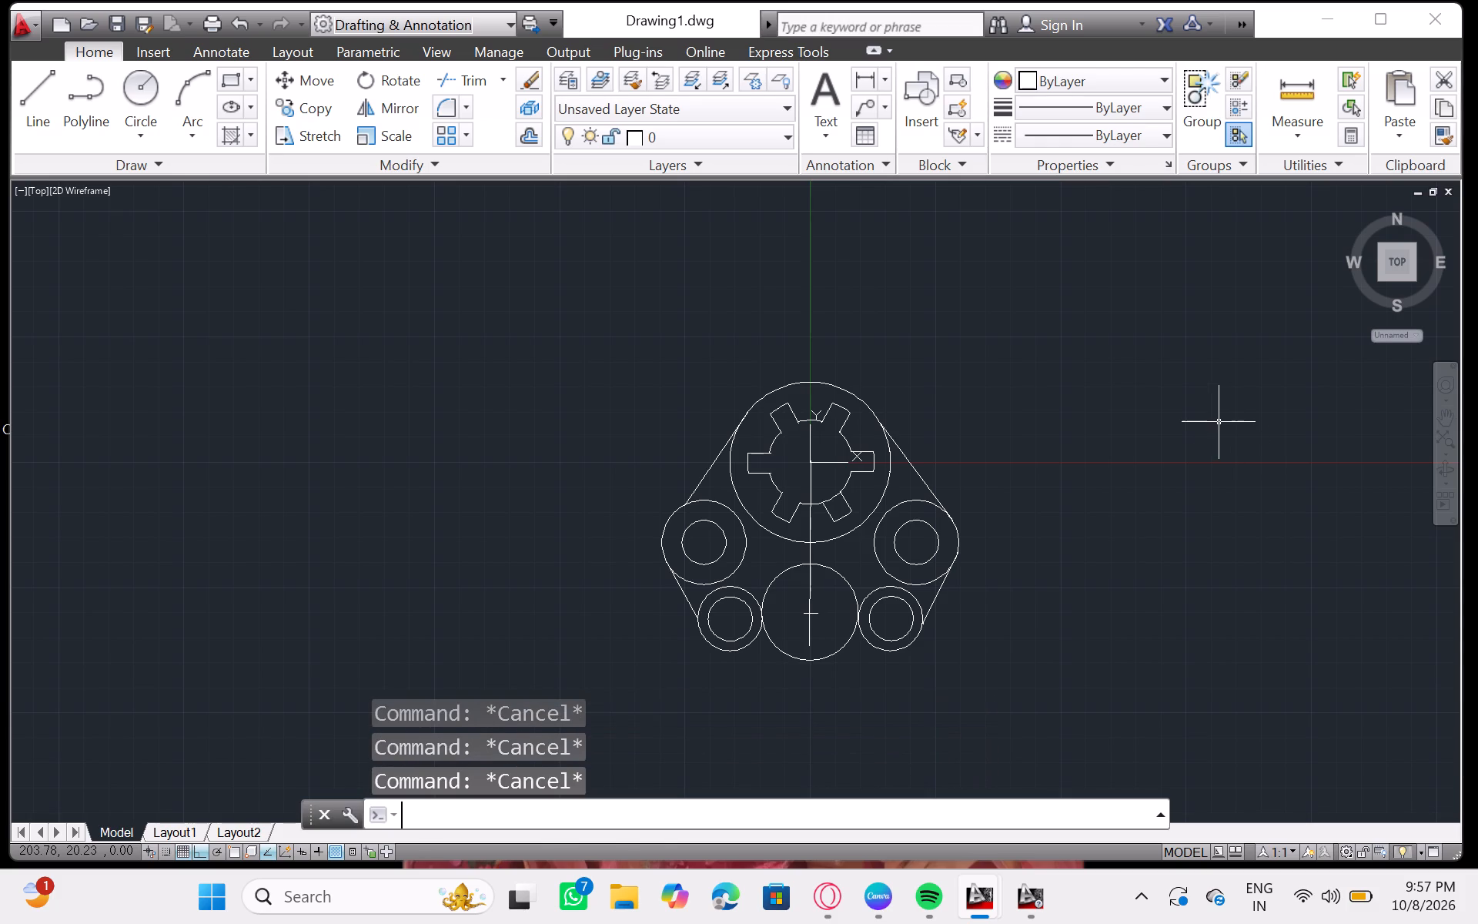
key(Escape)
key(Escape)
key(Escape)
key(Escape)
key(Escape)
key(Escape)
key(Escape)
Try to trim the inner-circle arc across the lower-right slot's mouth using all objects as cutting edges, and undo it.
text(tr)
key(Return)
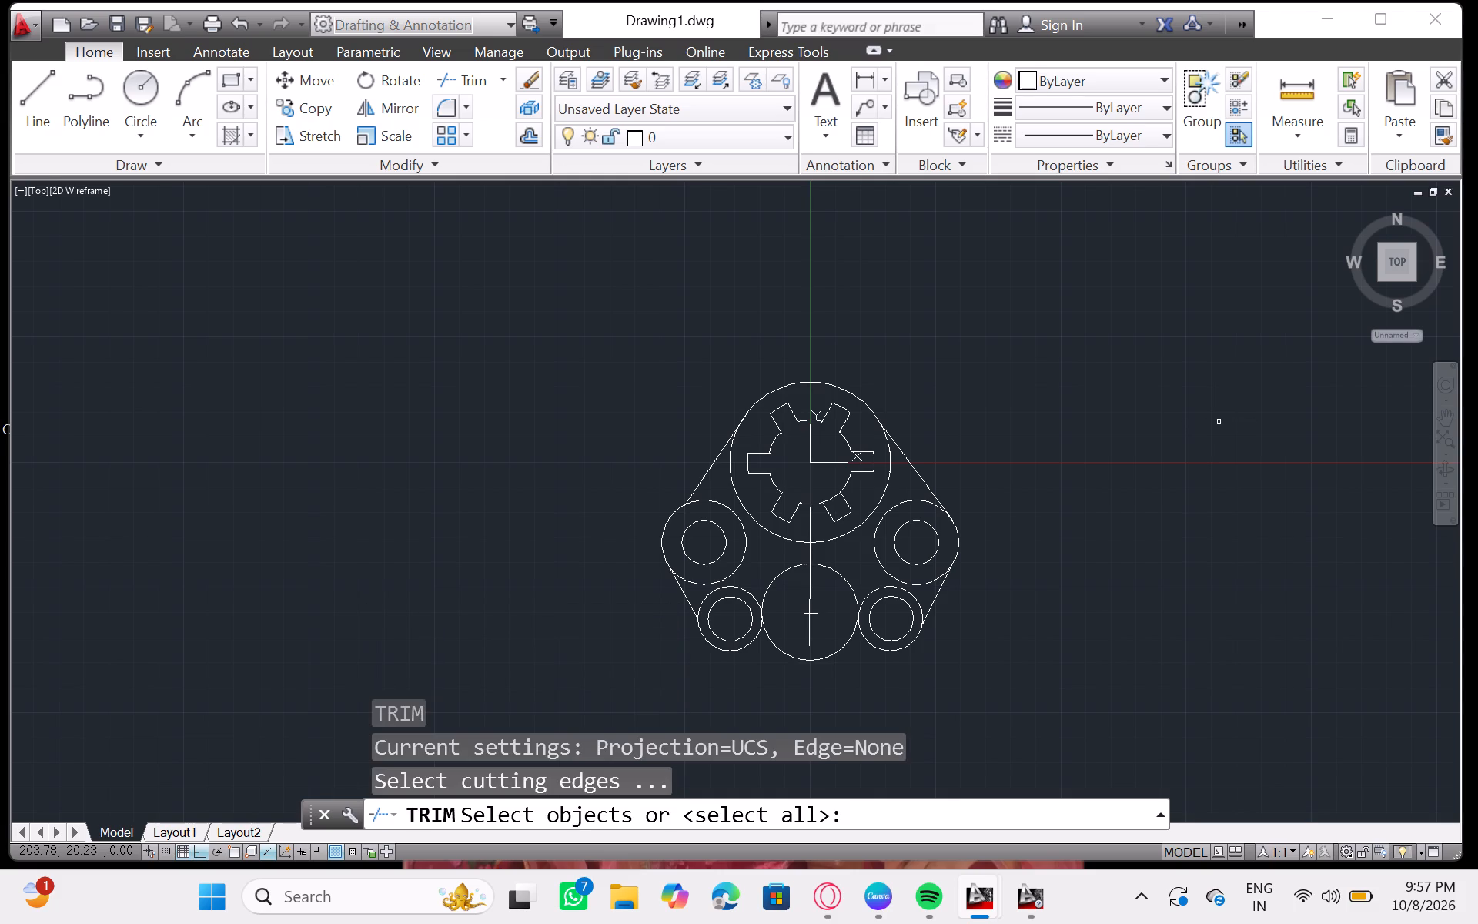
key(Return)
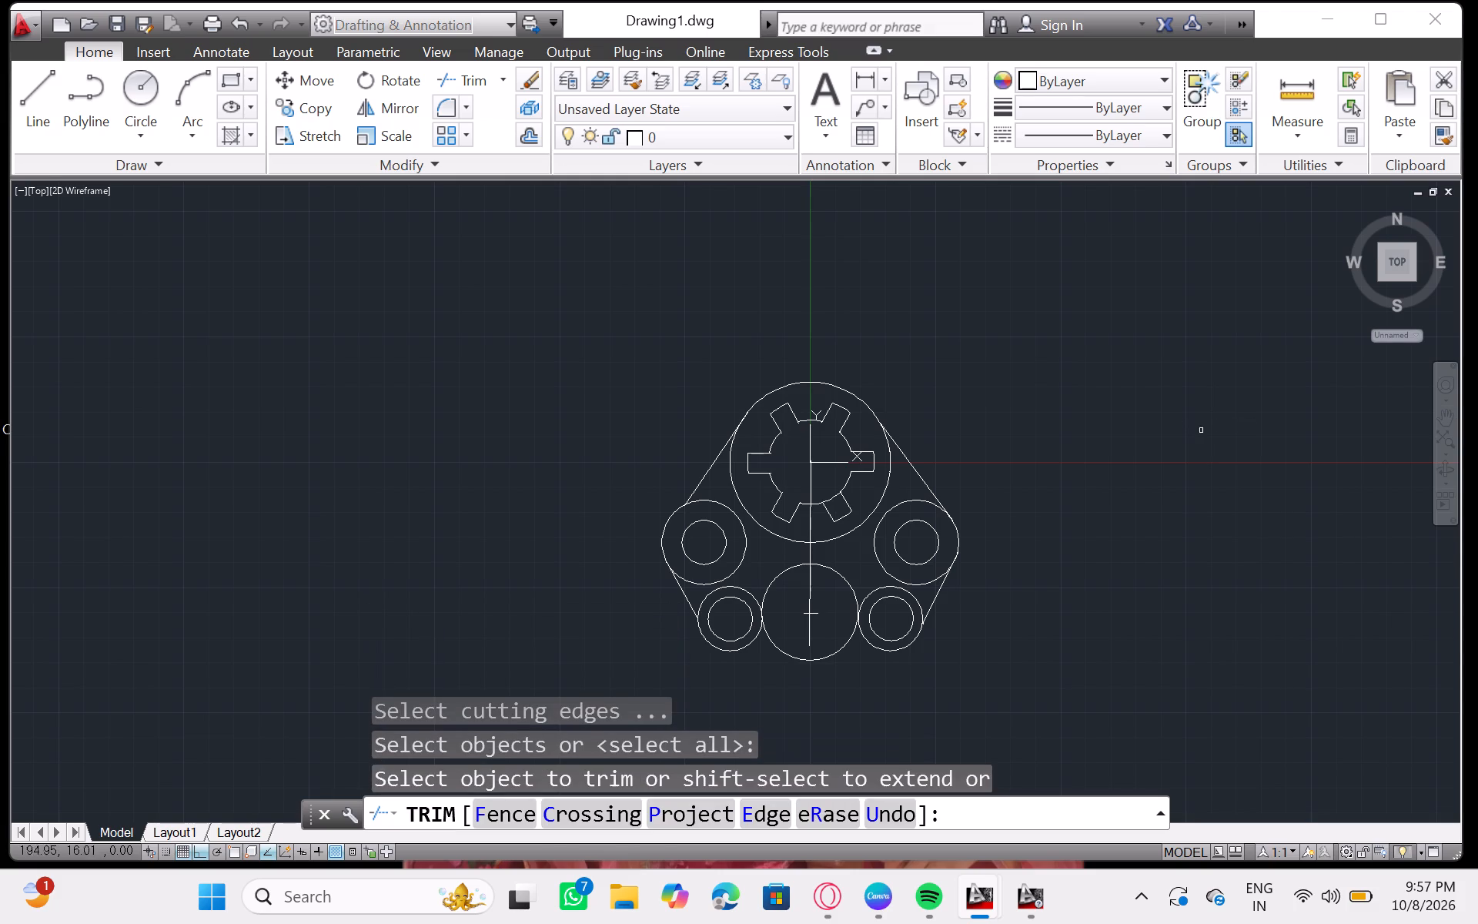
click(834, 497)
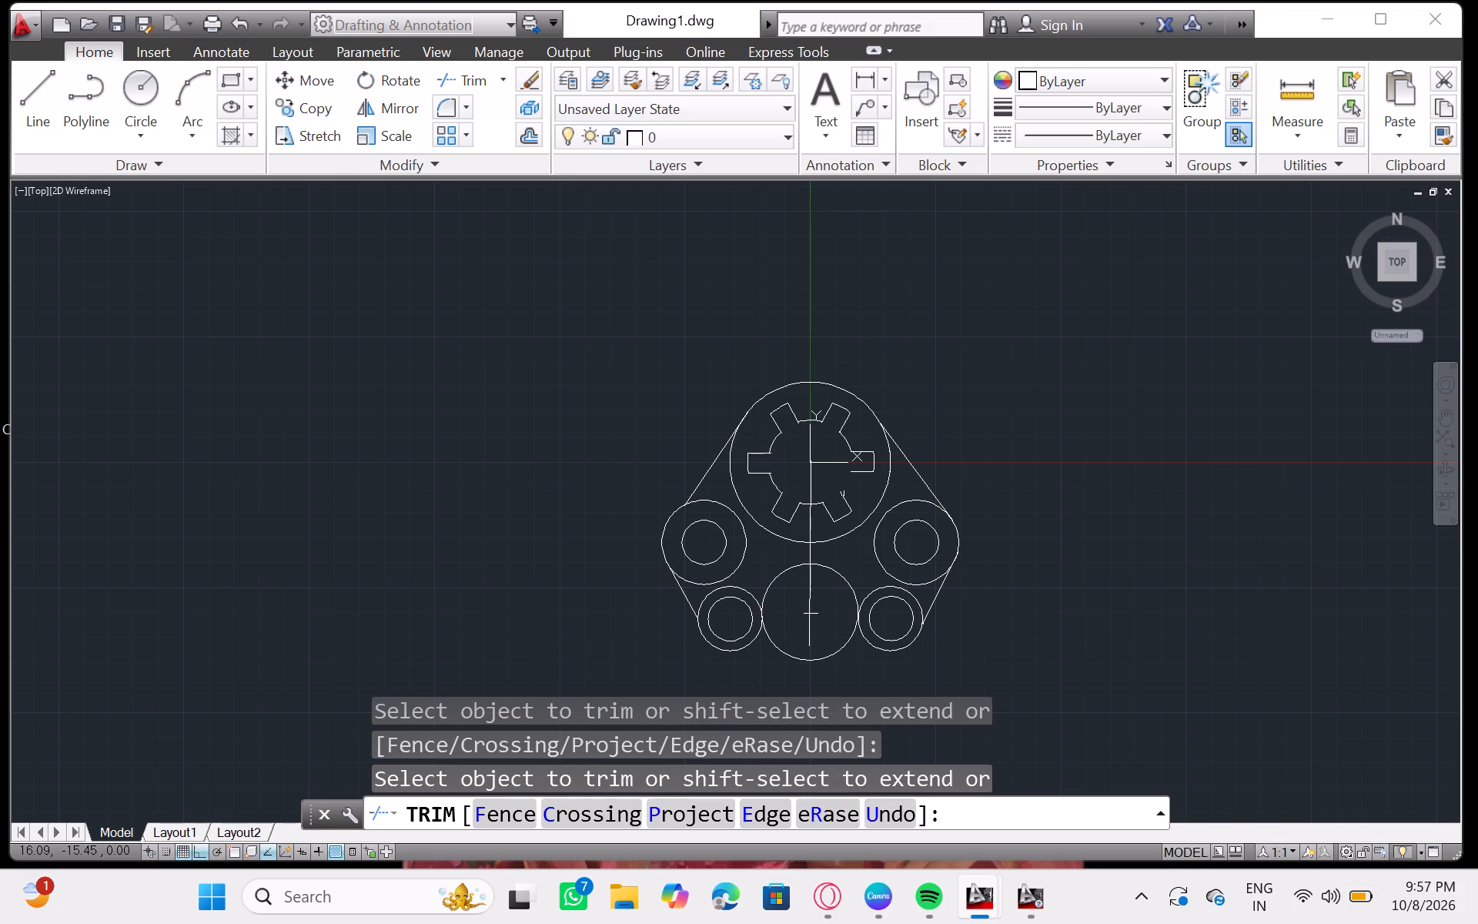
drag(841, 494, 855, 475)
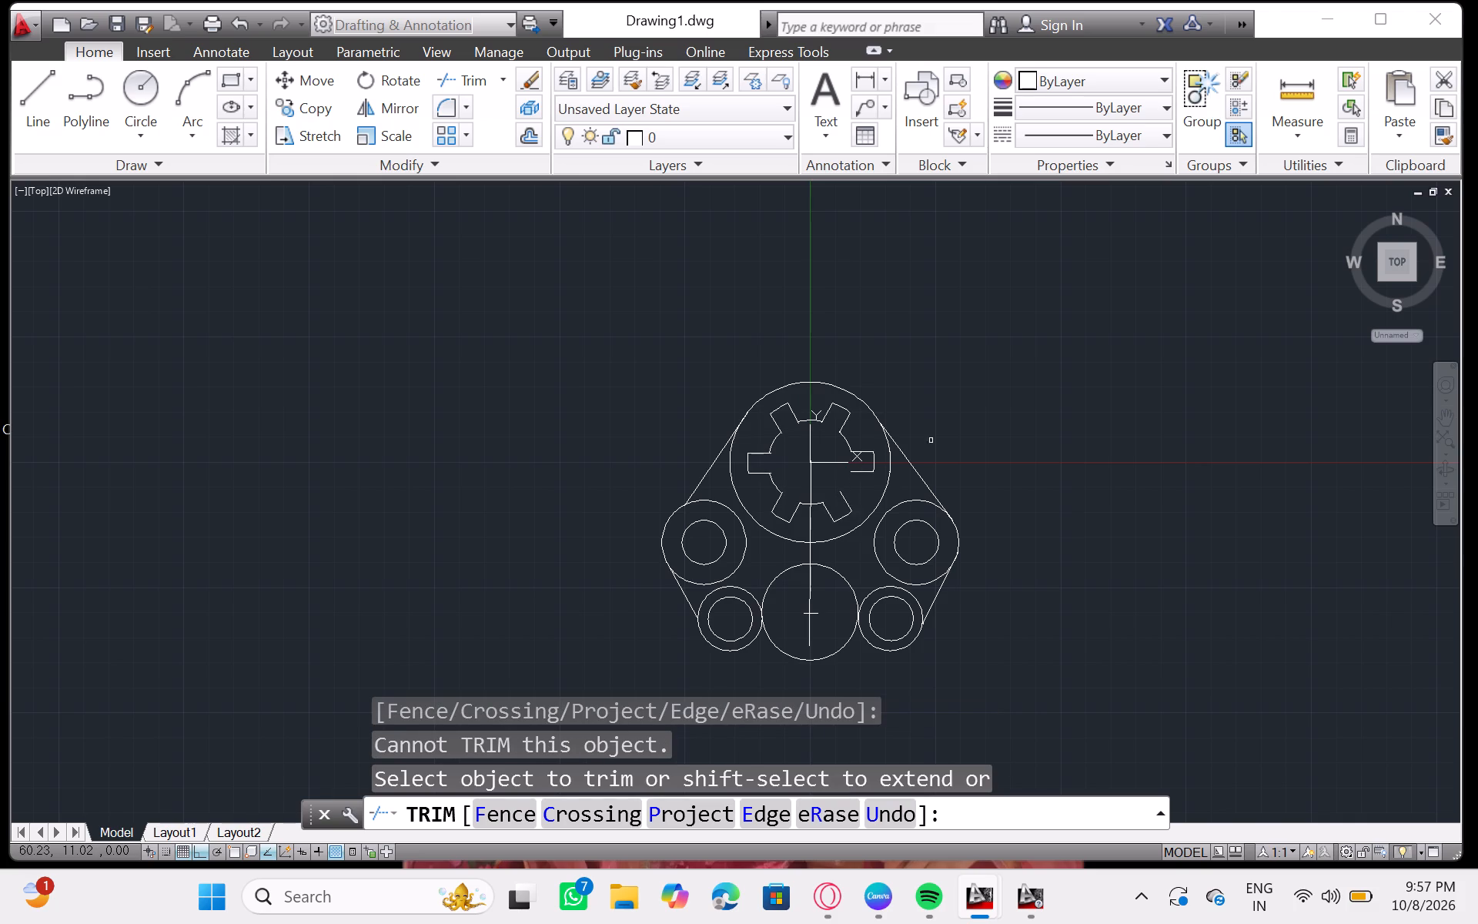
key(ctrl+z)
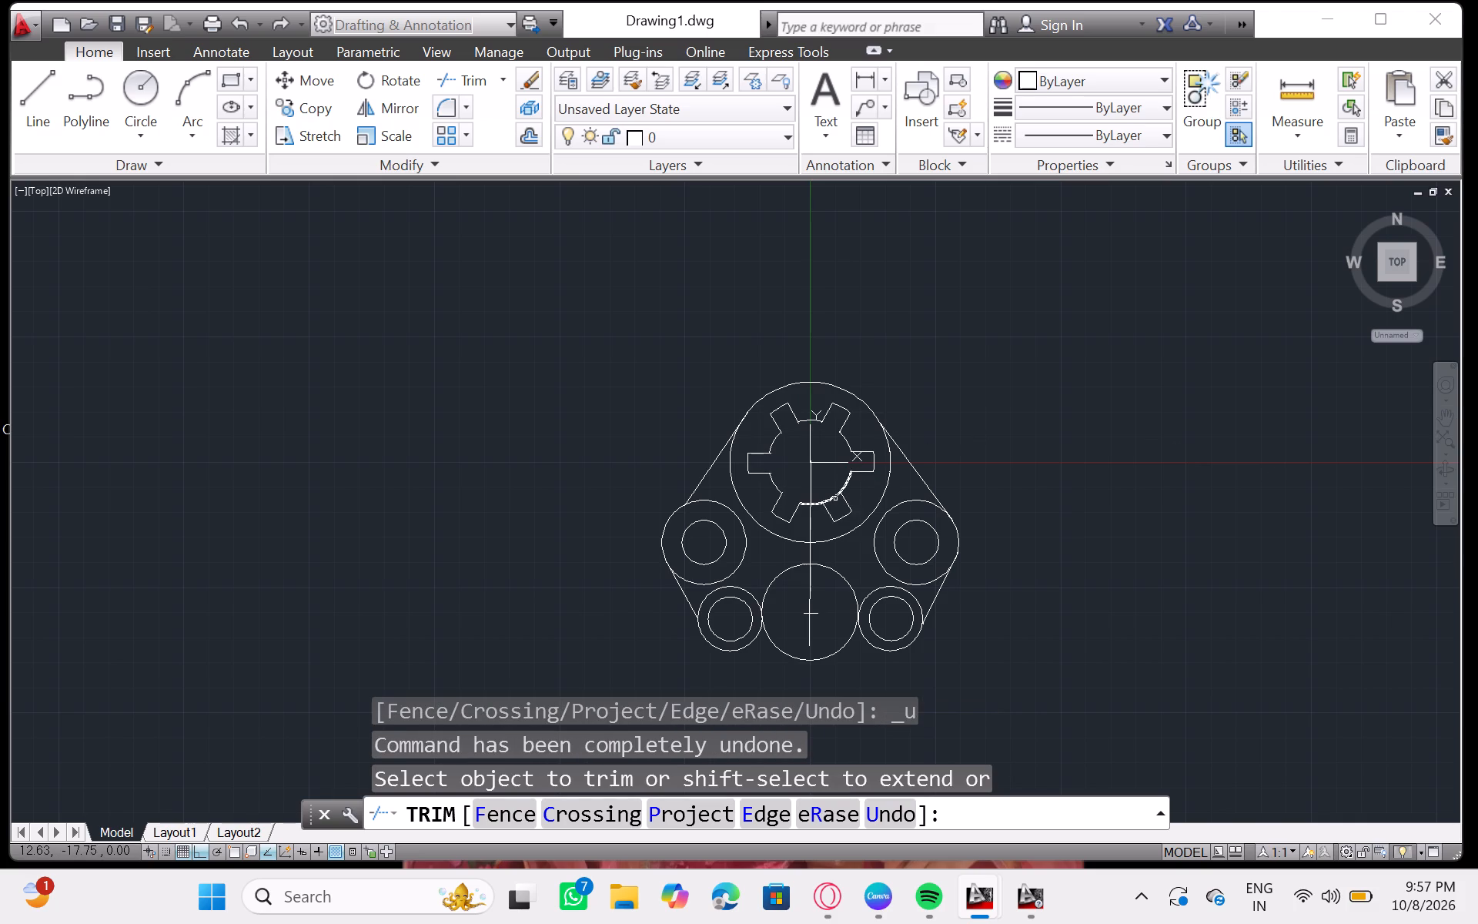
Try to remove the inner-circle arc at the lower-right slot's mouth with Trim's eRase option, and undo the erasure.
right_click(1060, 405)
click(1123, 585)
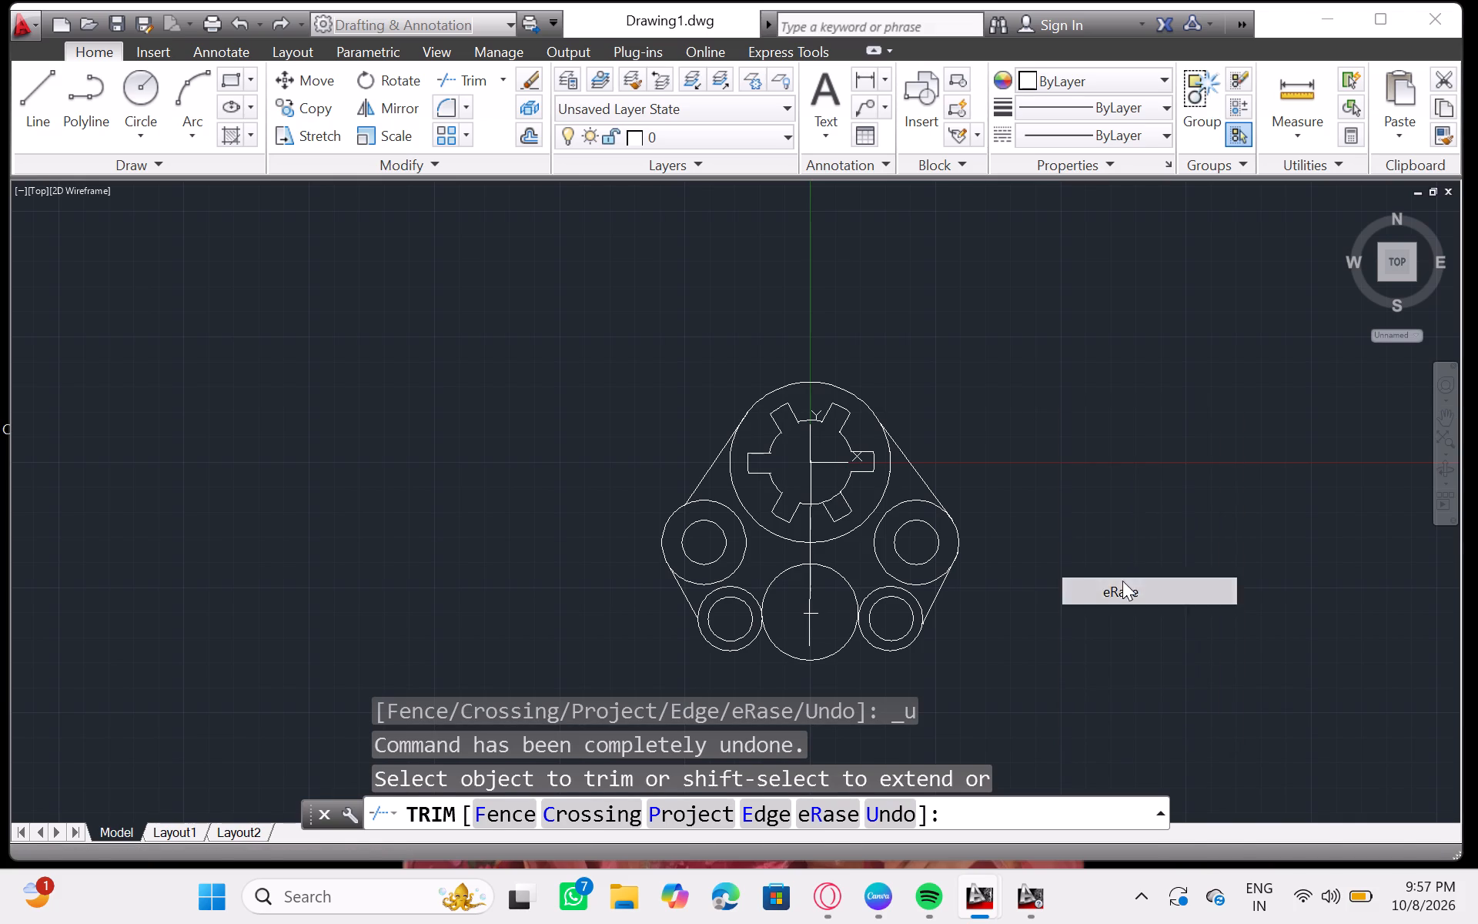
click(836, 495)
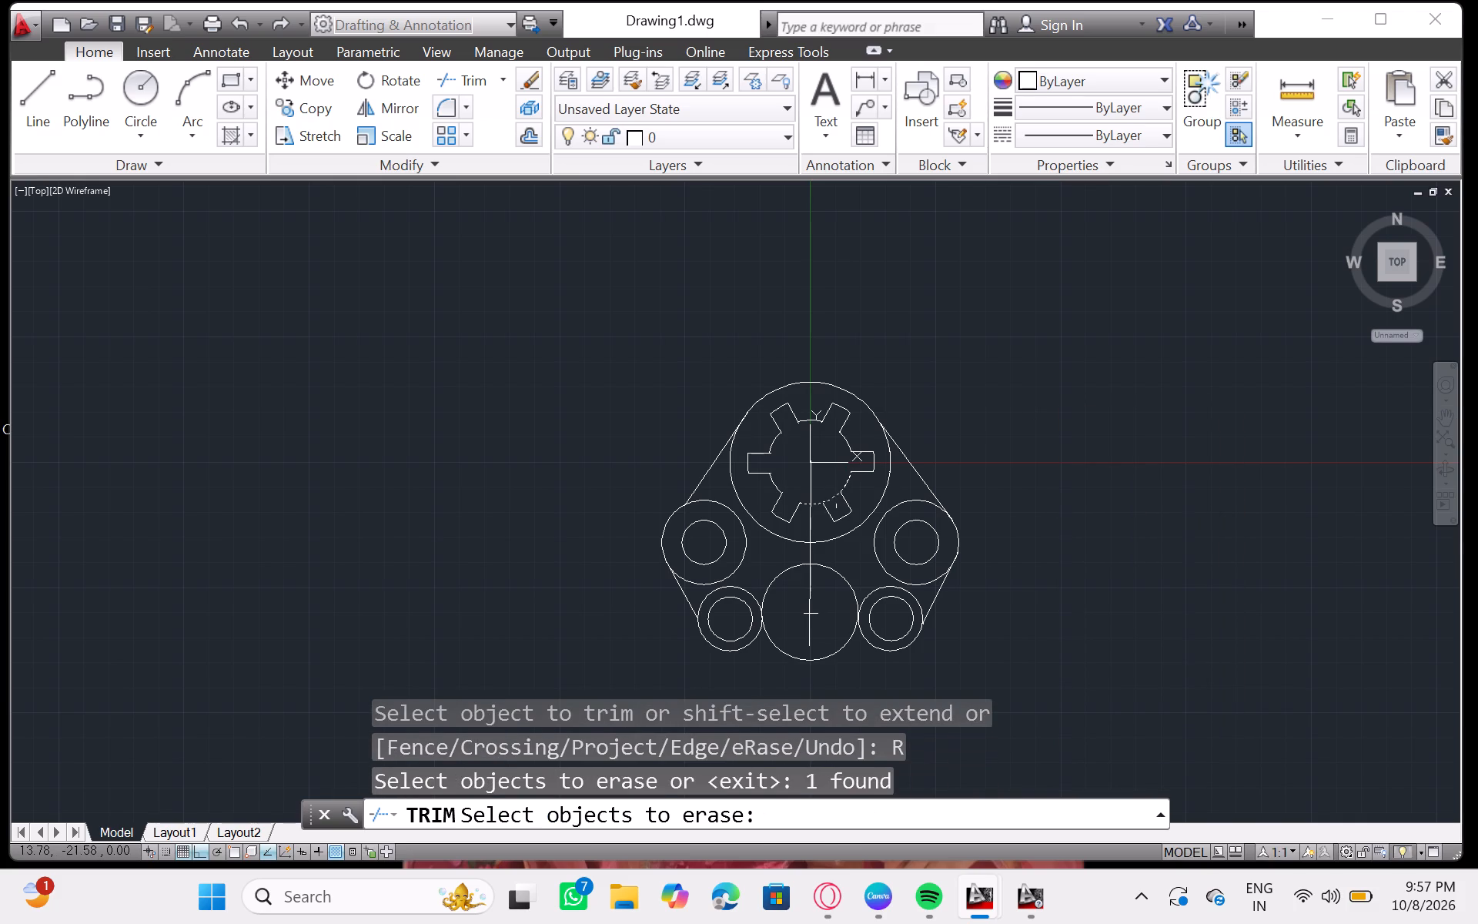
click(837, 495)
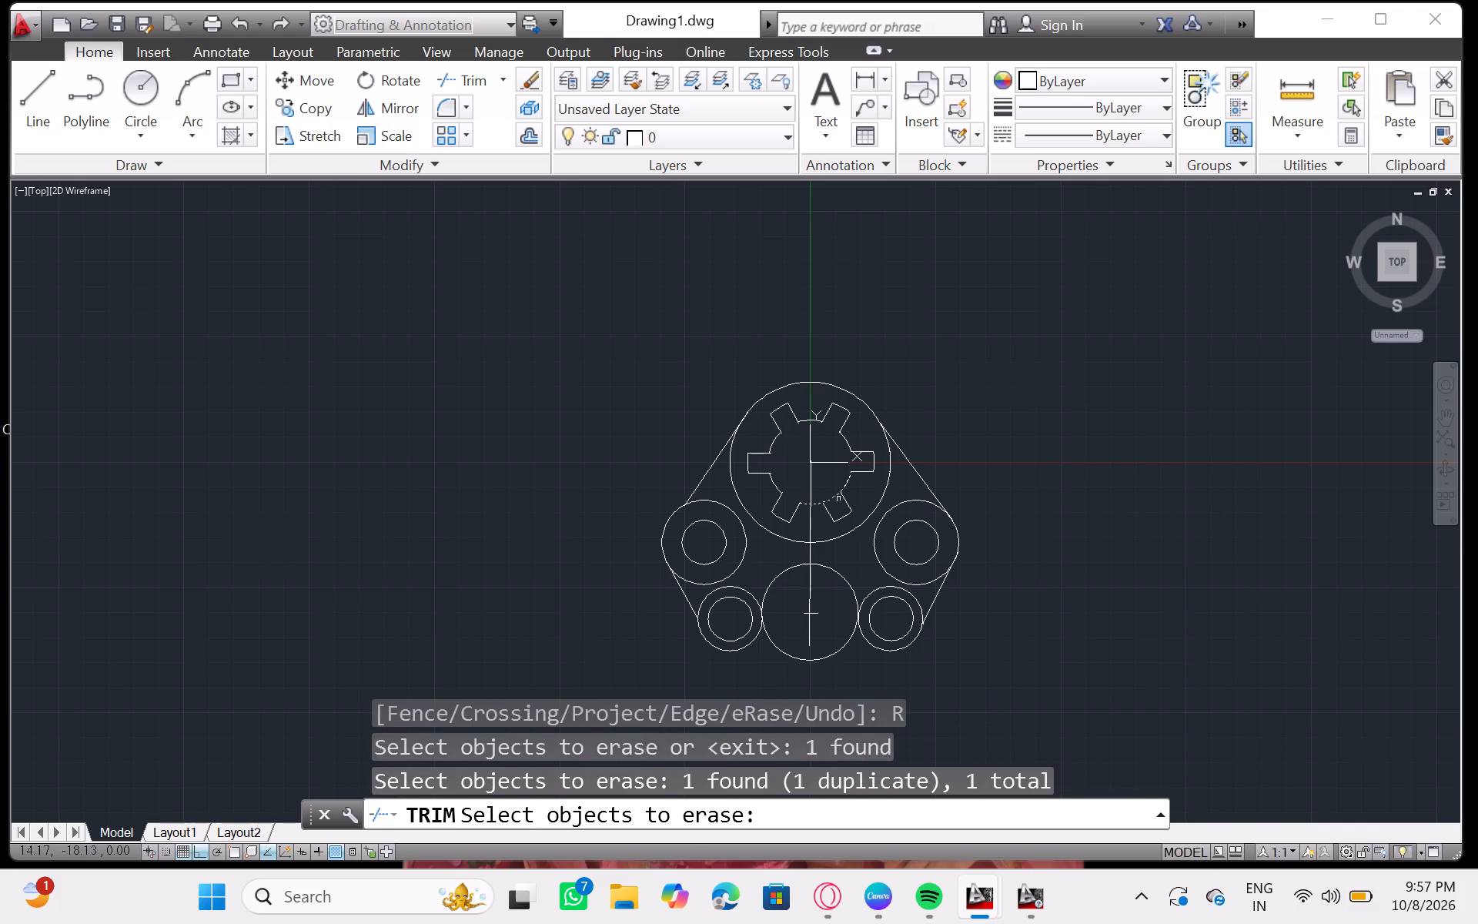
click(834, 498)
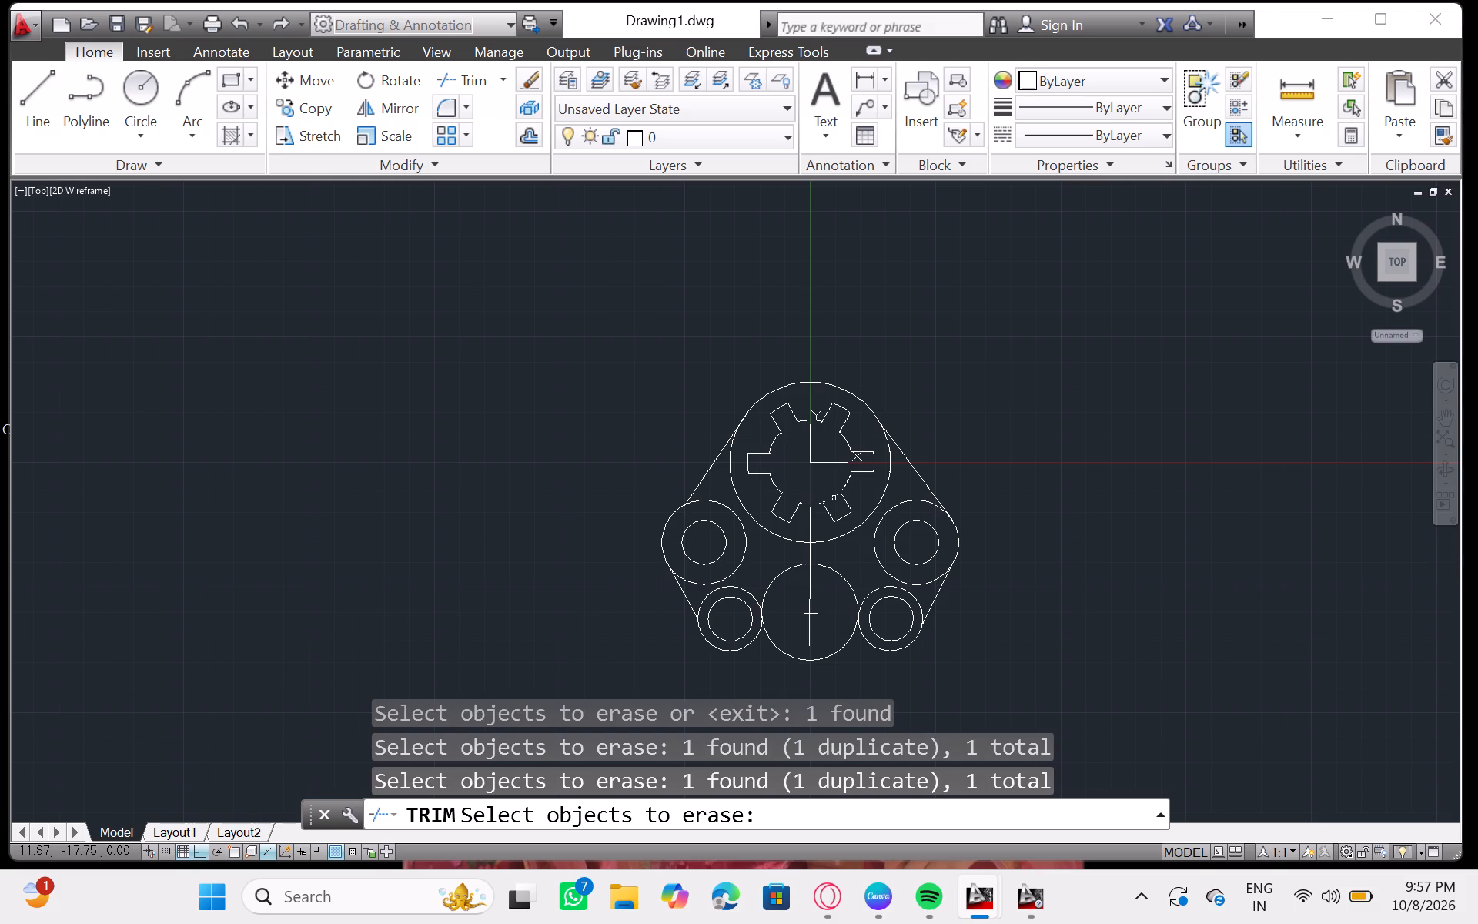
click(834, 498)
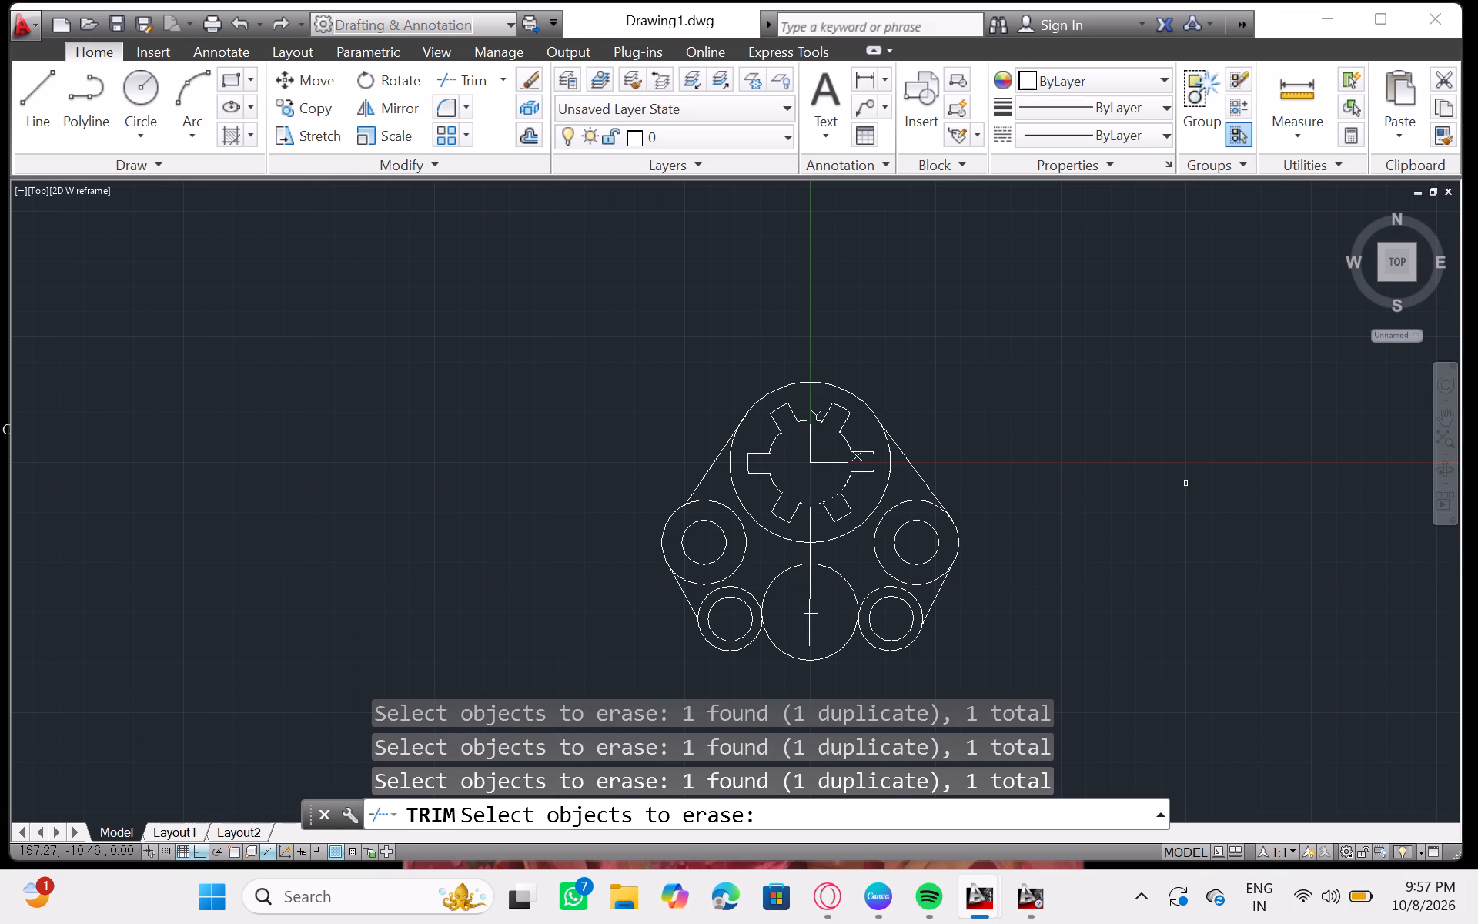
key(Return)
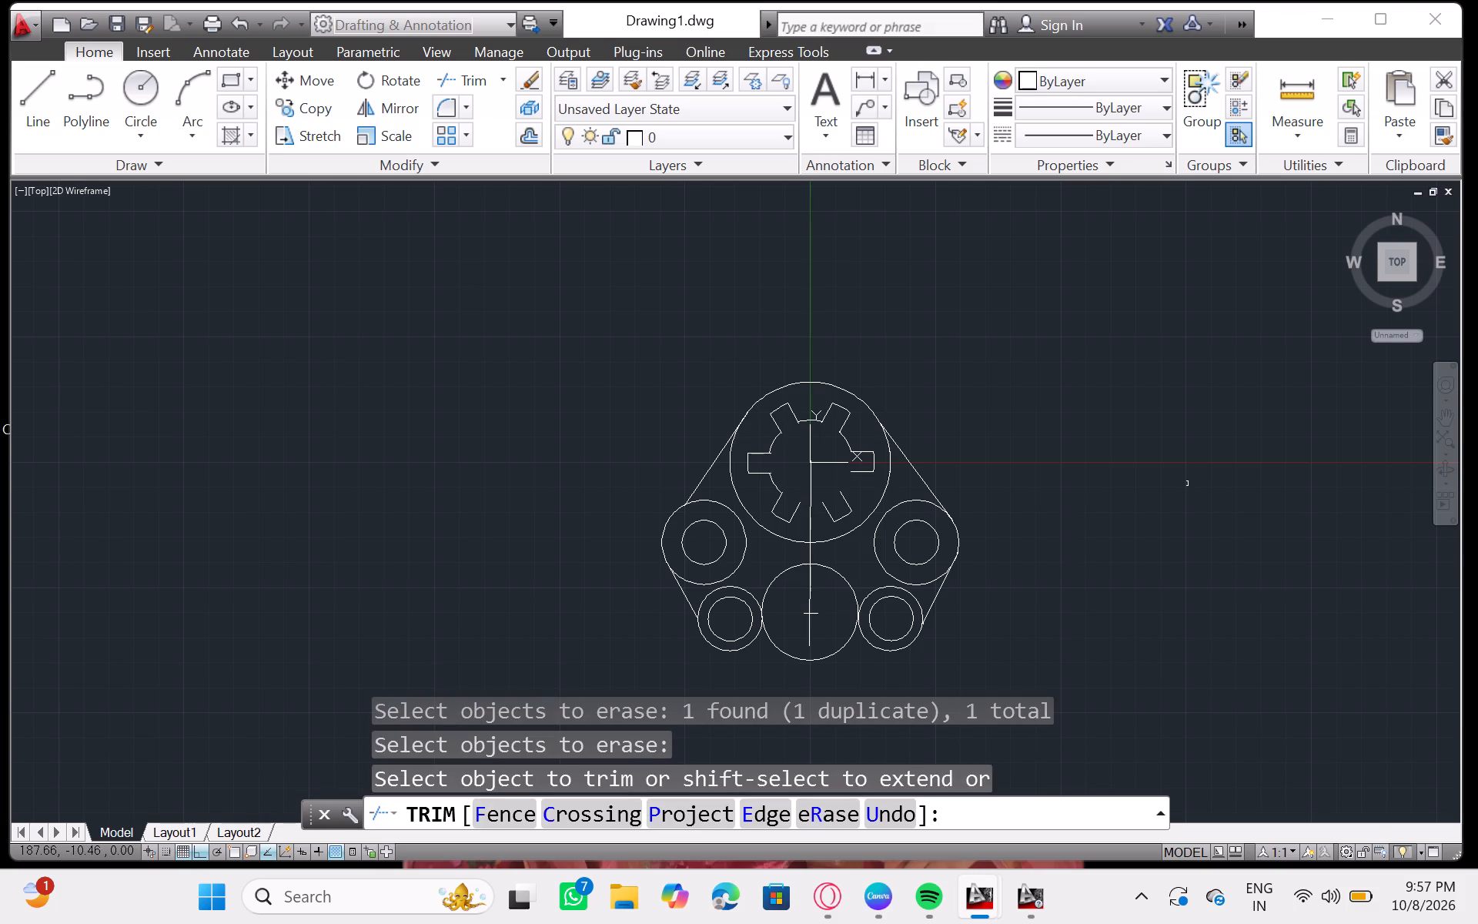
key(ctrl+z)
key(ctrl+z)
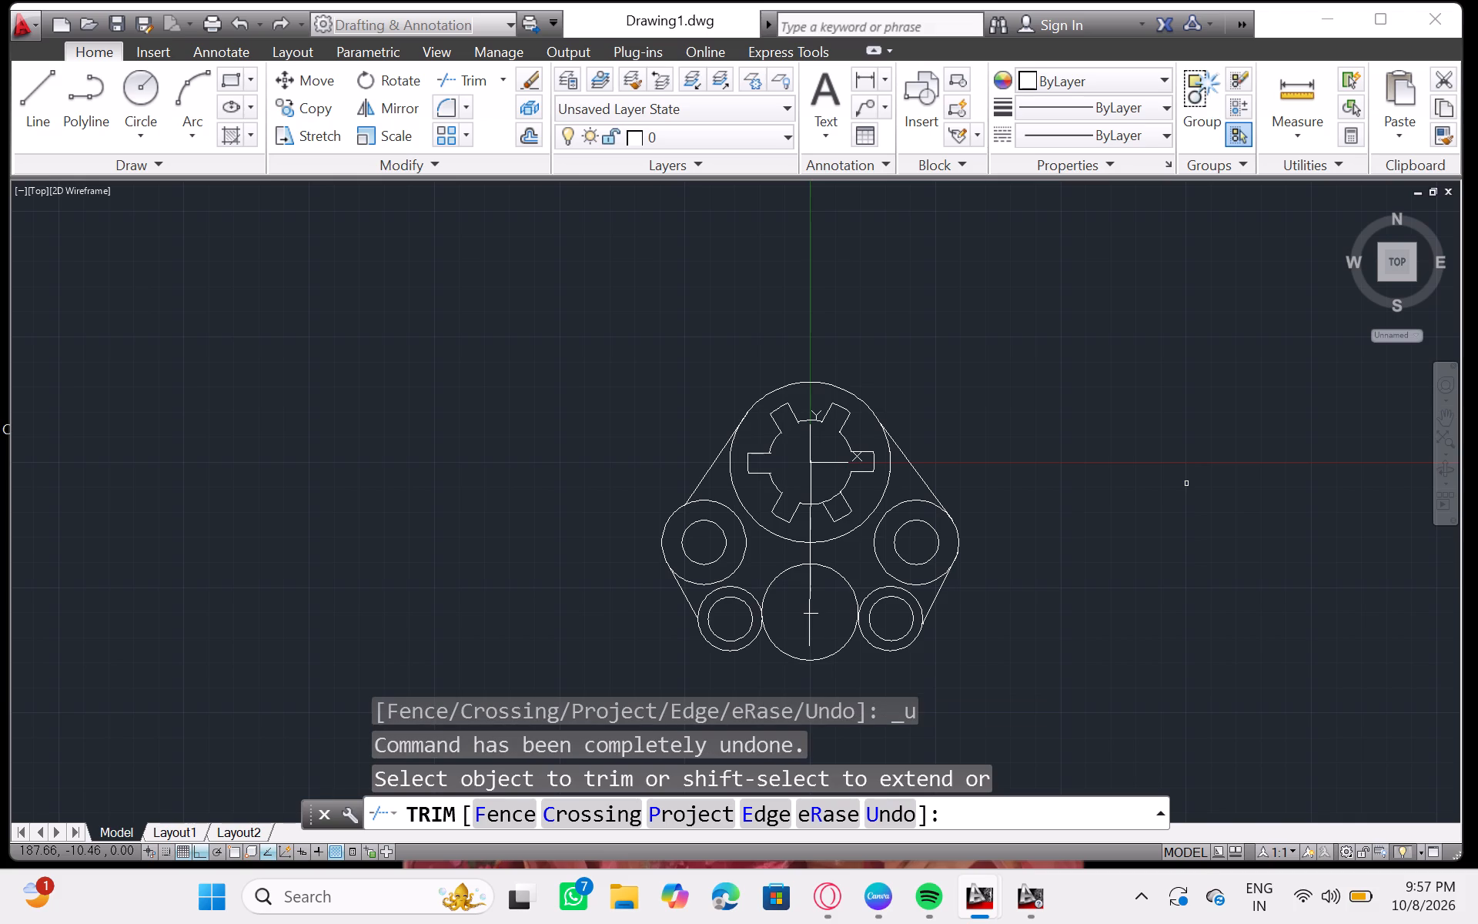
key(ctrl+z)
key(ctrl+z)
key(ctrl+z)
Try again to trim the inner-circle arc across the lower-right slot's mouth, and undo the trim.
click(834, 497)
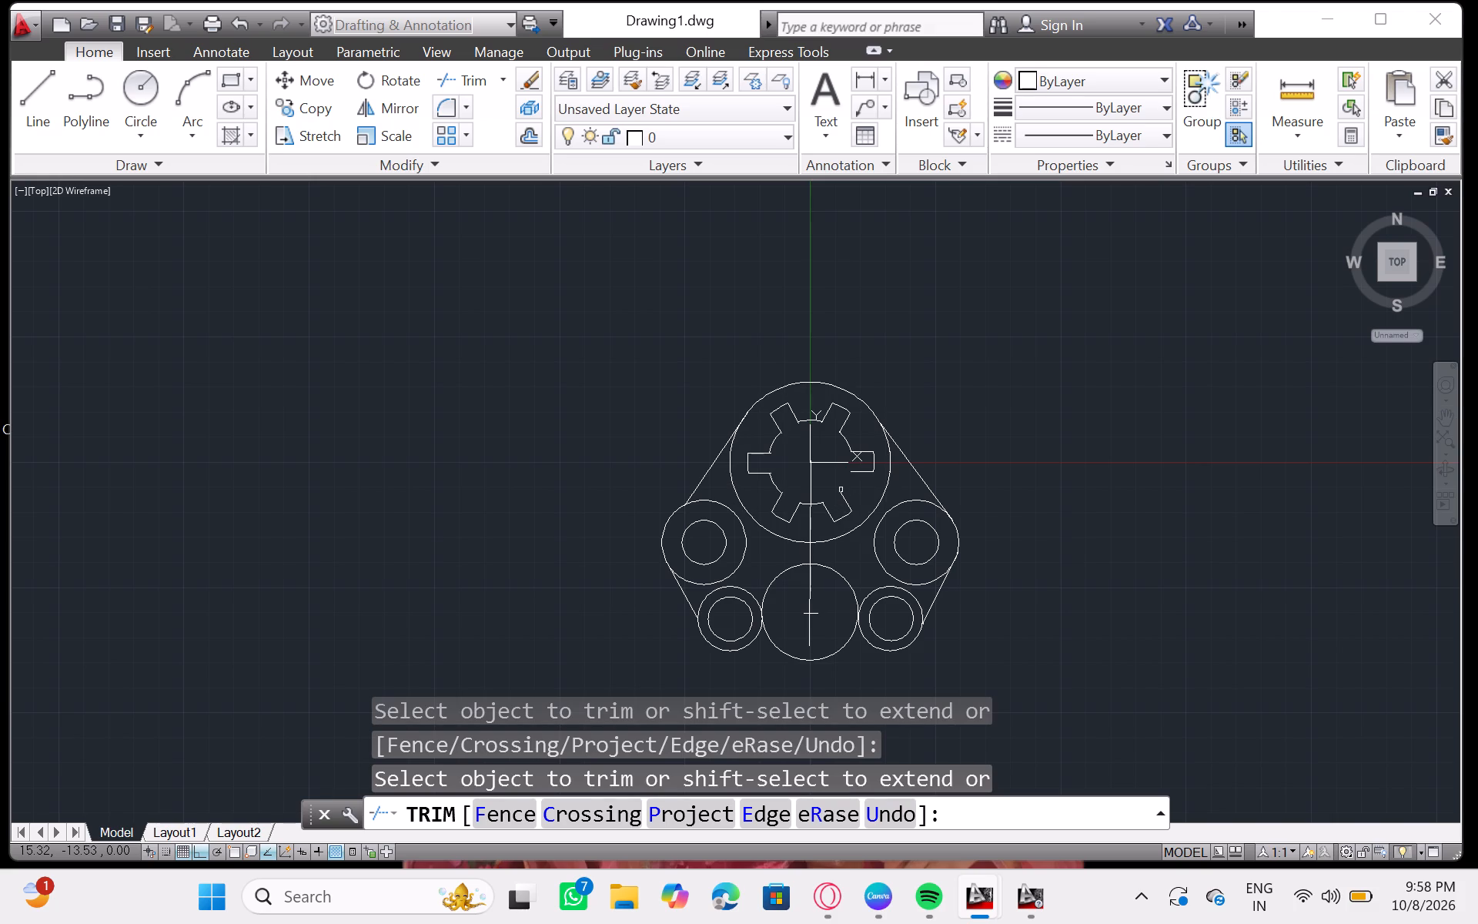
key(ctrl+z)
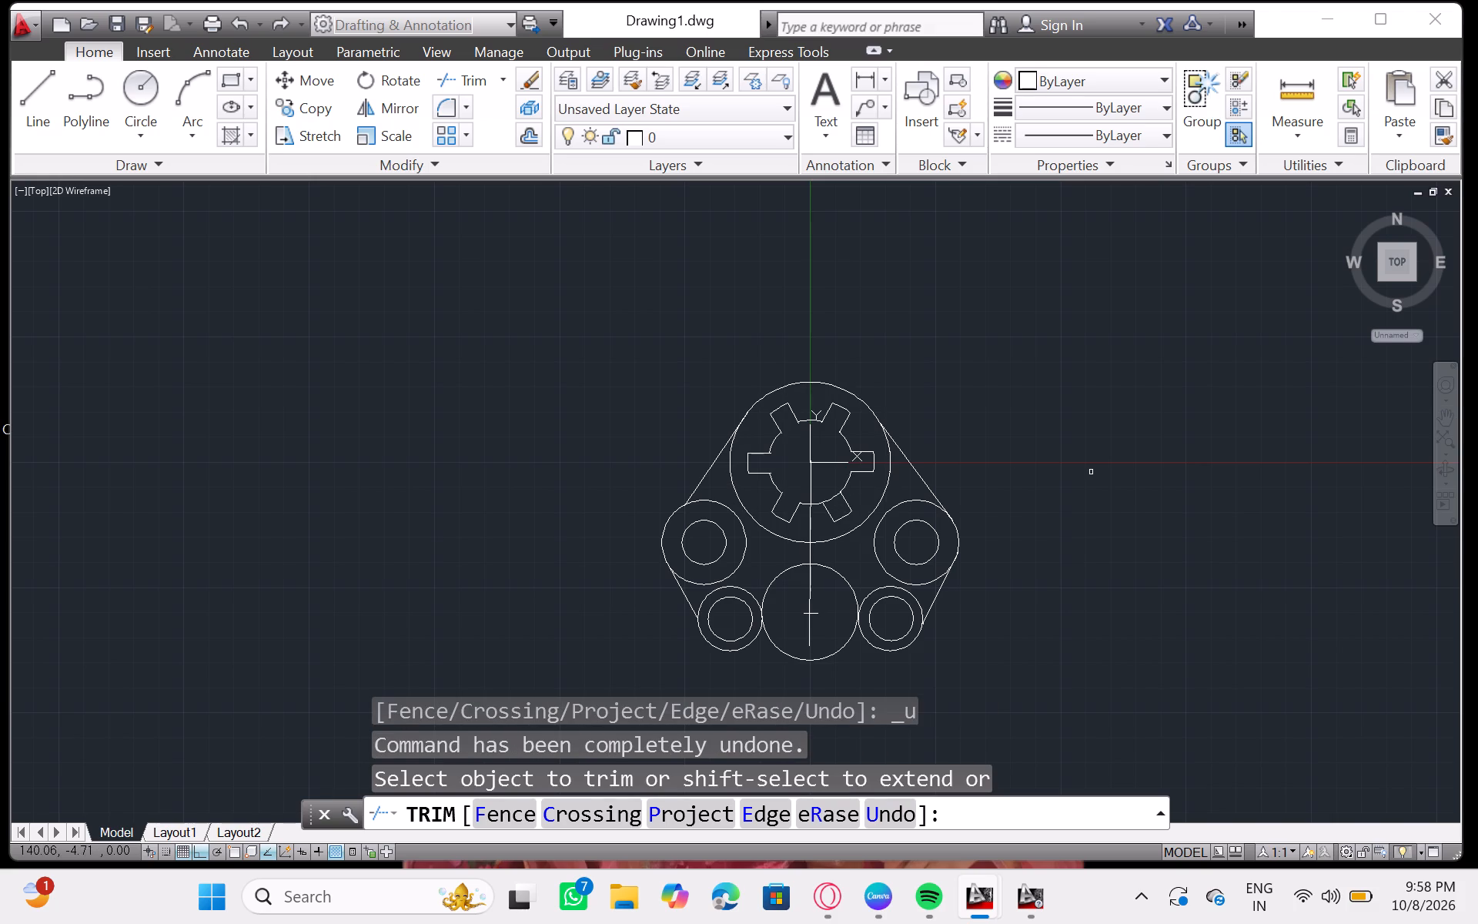
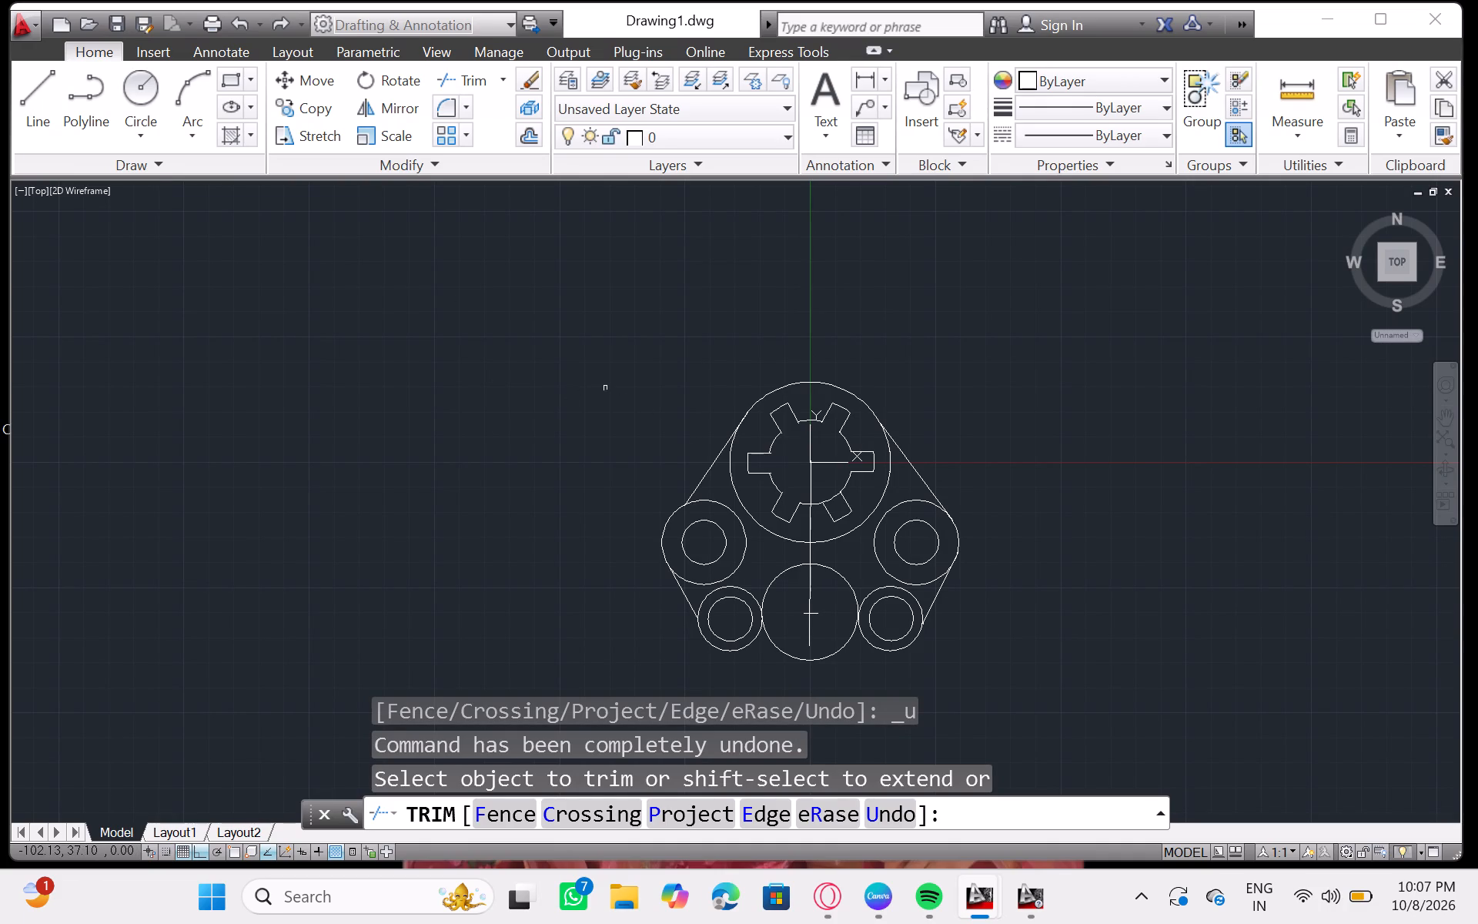
End the active Trim command, leaving the plate geometry with nothing selected.
key(Escape)
key(Escape)
key(Escape)
key(Escape)
key(Escape)
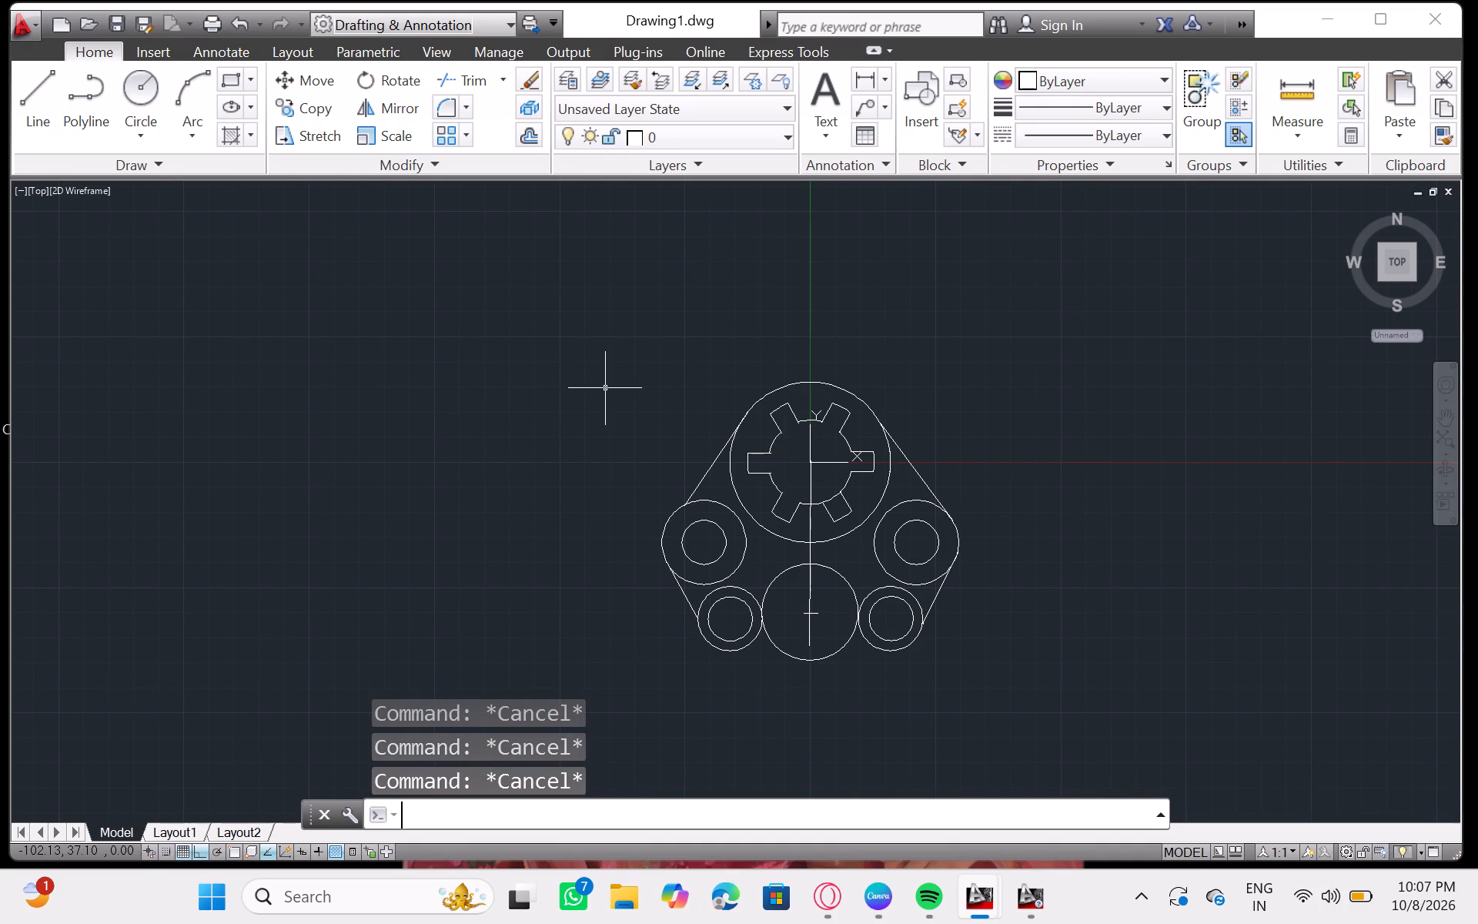
key(Escape)
key(Escape)
key(Escape)
key(Escape)
key(Escape)
key(Escape)
key(Escape)
key(Escape)
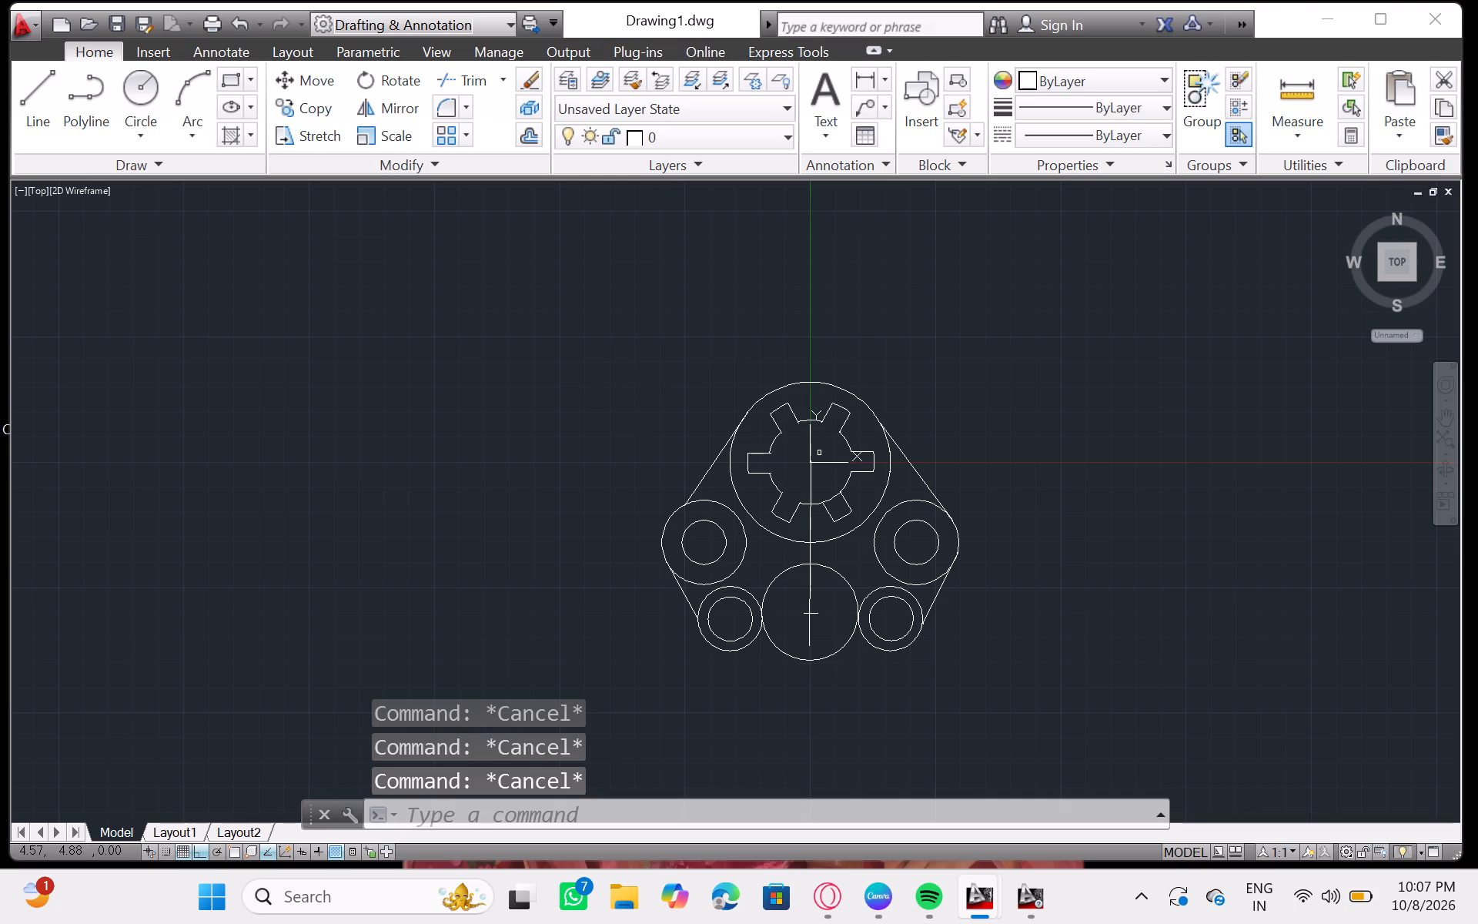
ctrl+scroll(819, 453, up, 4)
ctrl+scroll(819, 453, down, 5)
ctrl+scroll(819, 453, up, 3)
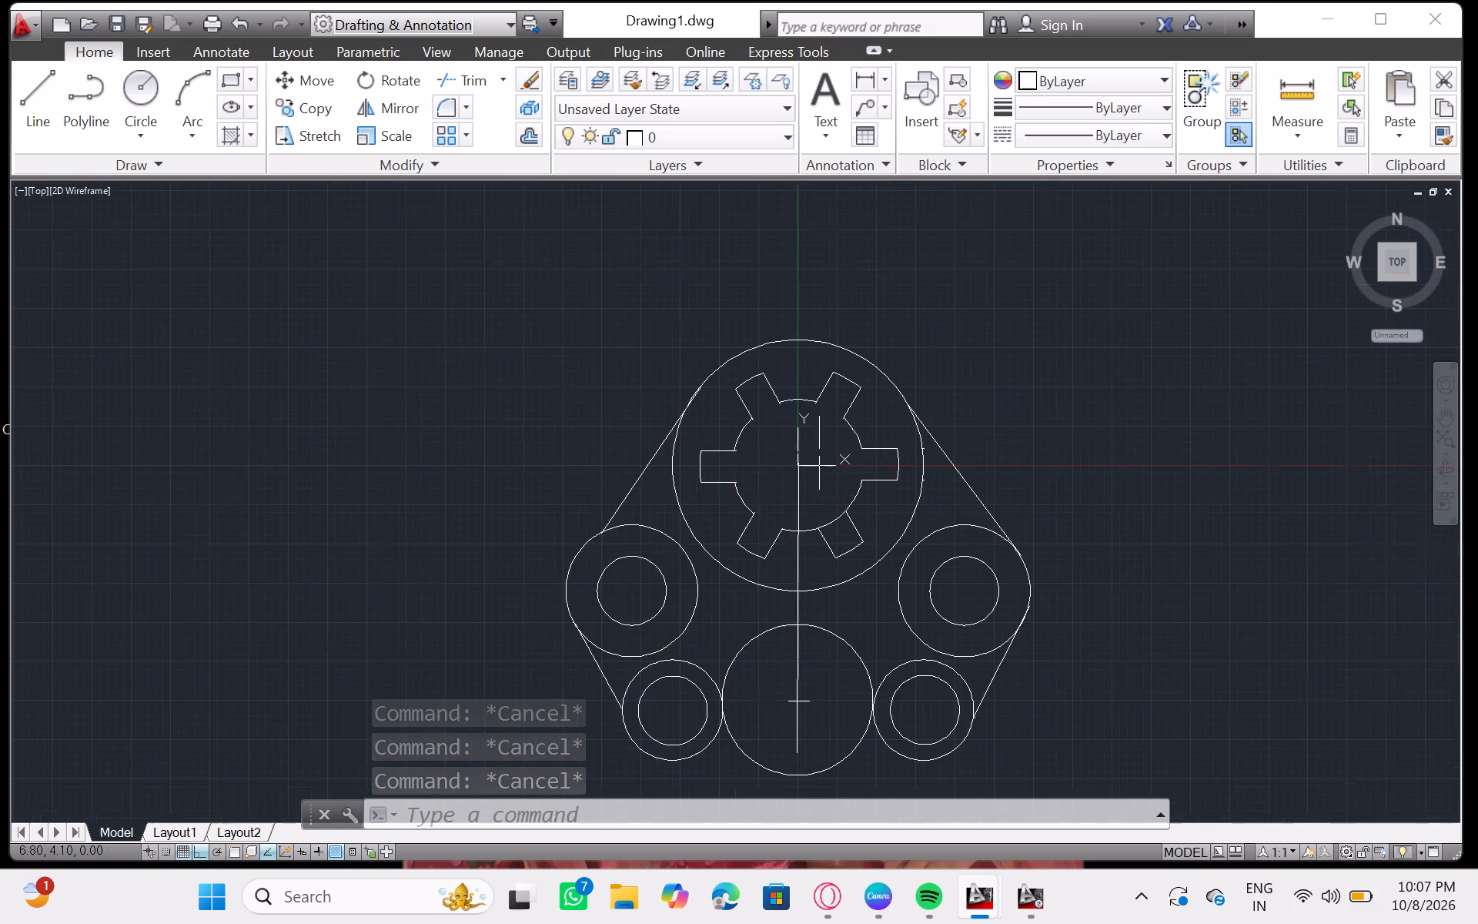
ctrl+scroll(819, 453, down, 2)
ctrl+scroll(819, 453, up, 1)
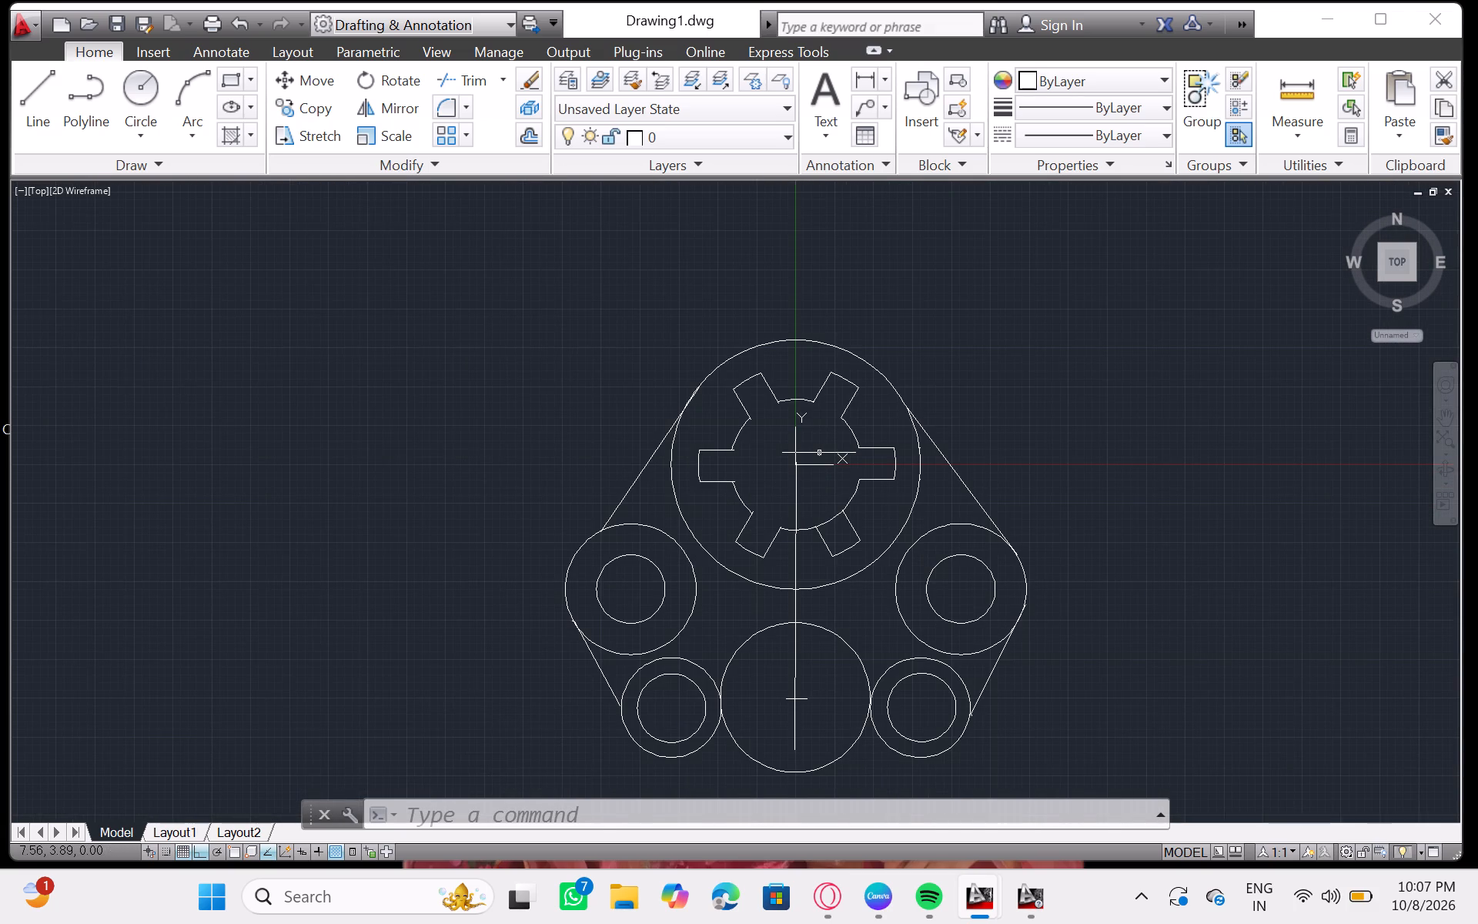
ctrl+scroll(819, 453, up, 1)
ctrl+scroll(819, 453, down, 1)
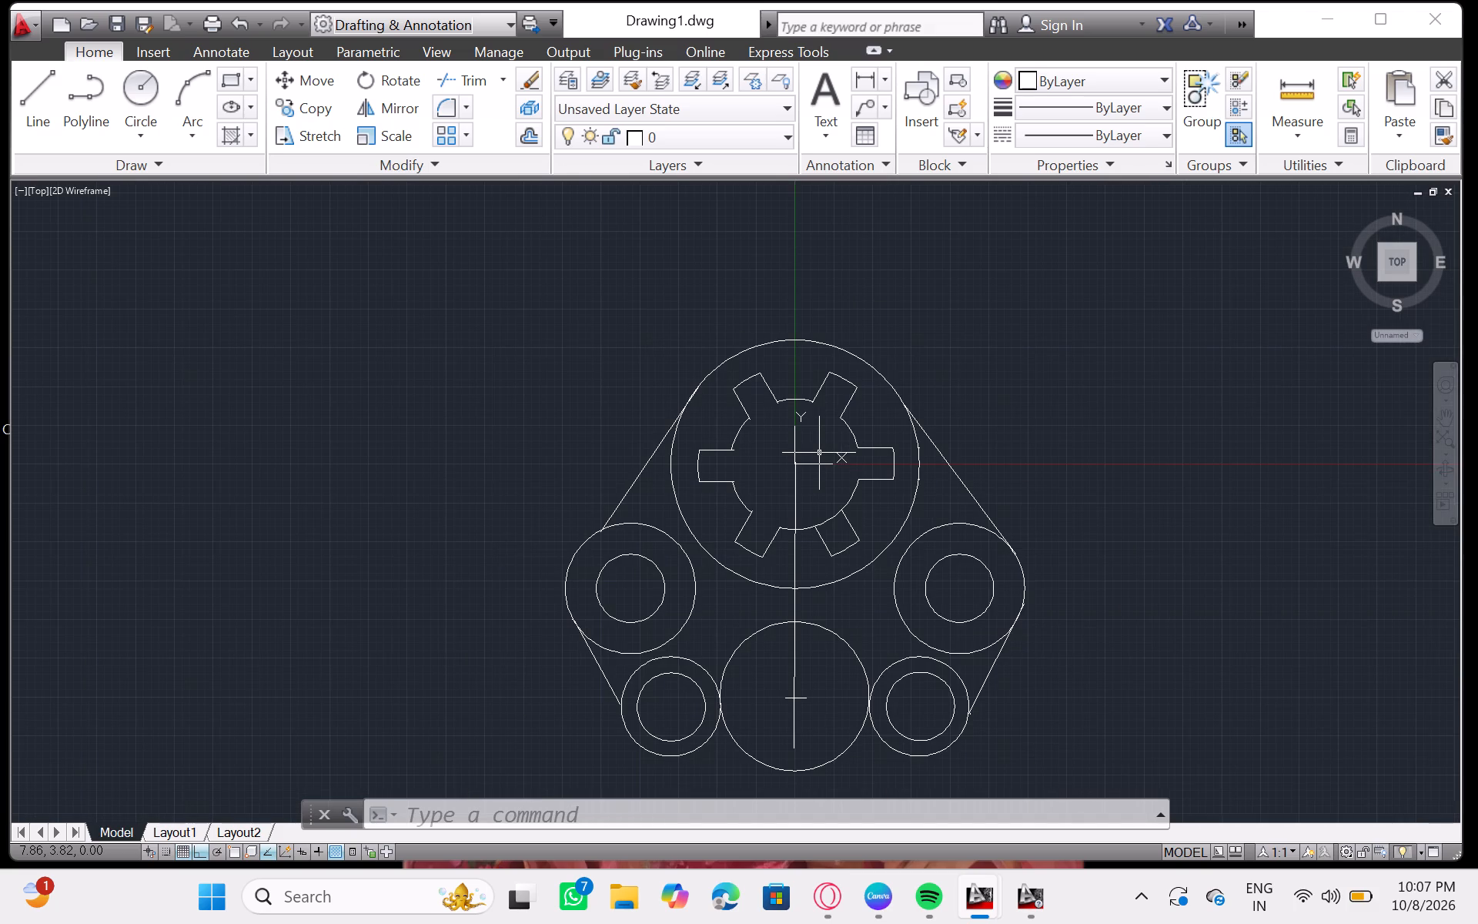
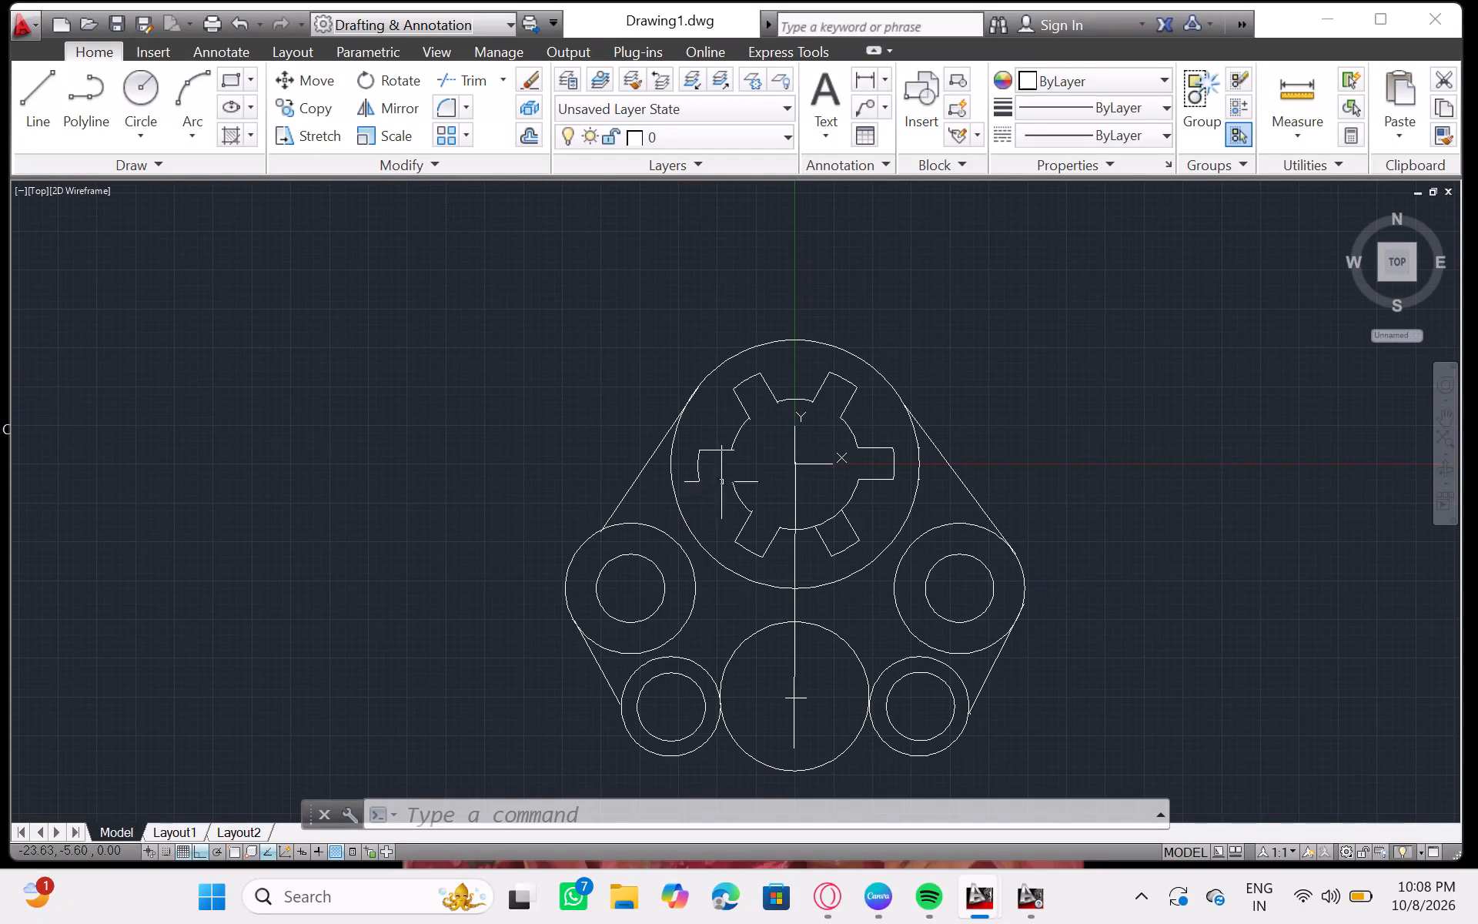
Erase the vertical centre line joining the large boss and lower circle, and the short horizontal line at the lower circle's centre.
click(796, 468)
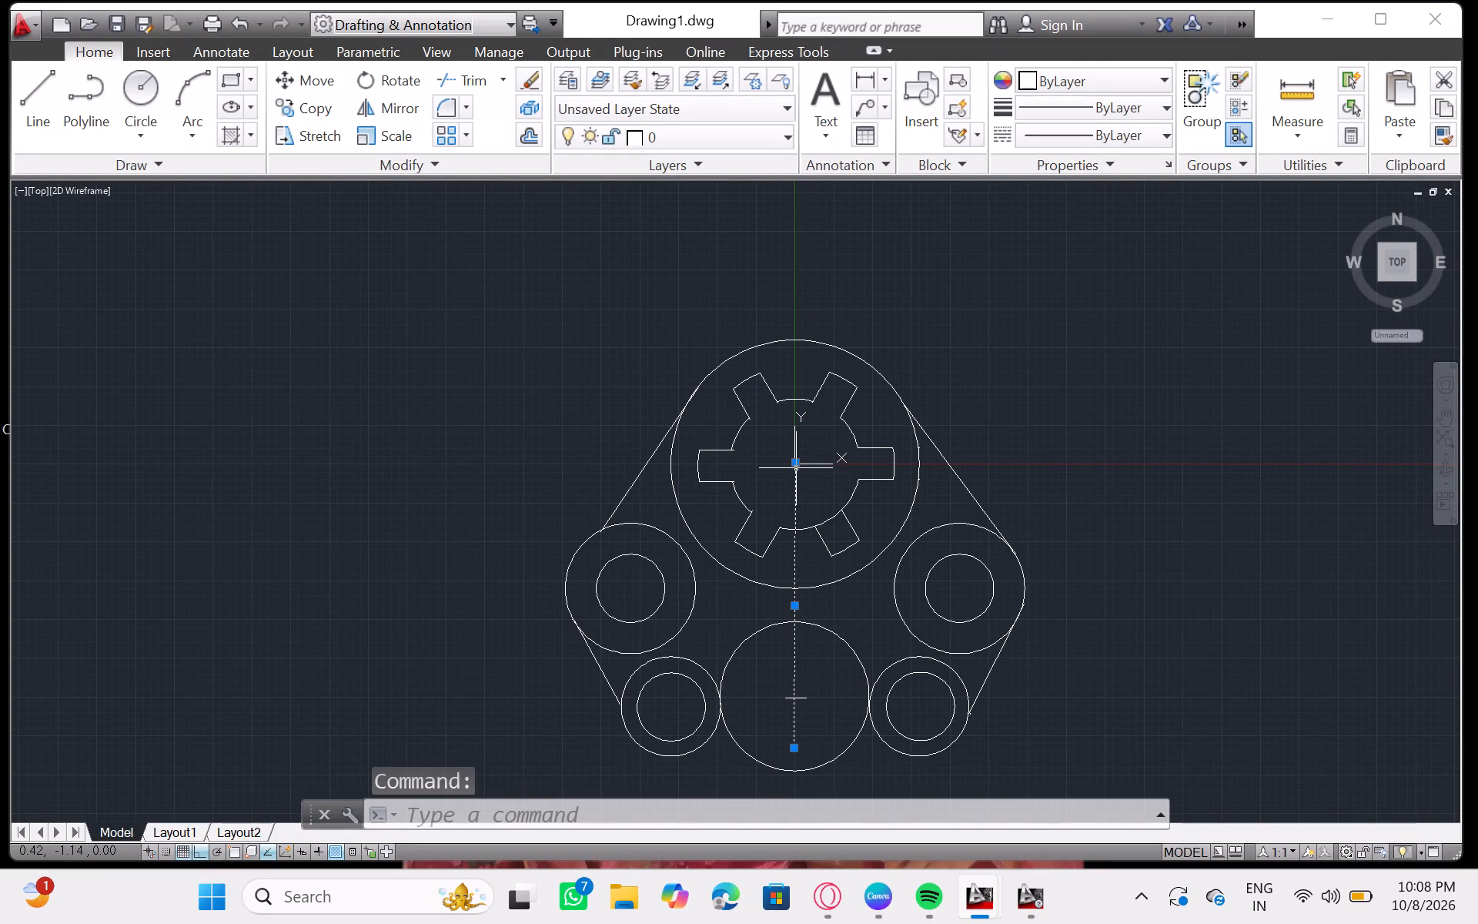
key(Delete)
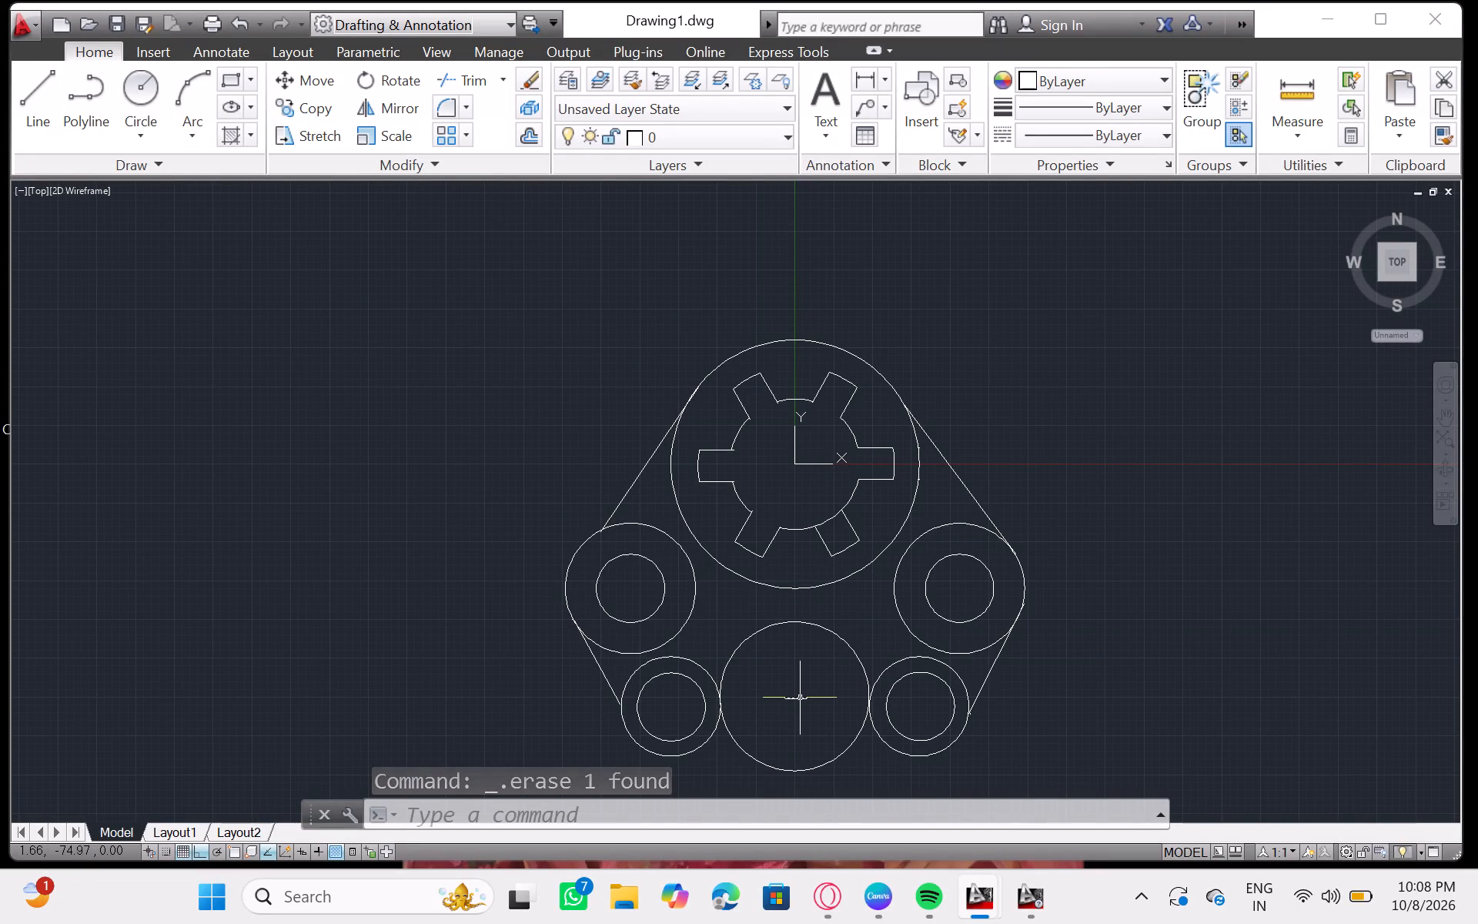
click(800, 698)
key(Delete)
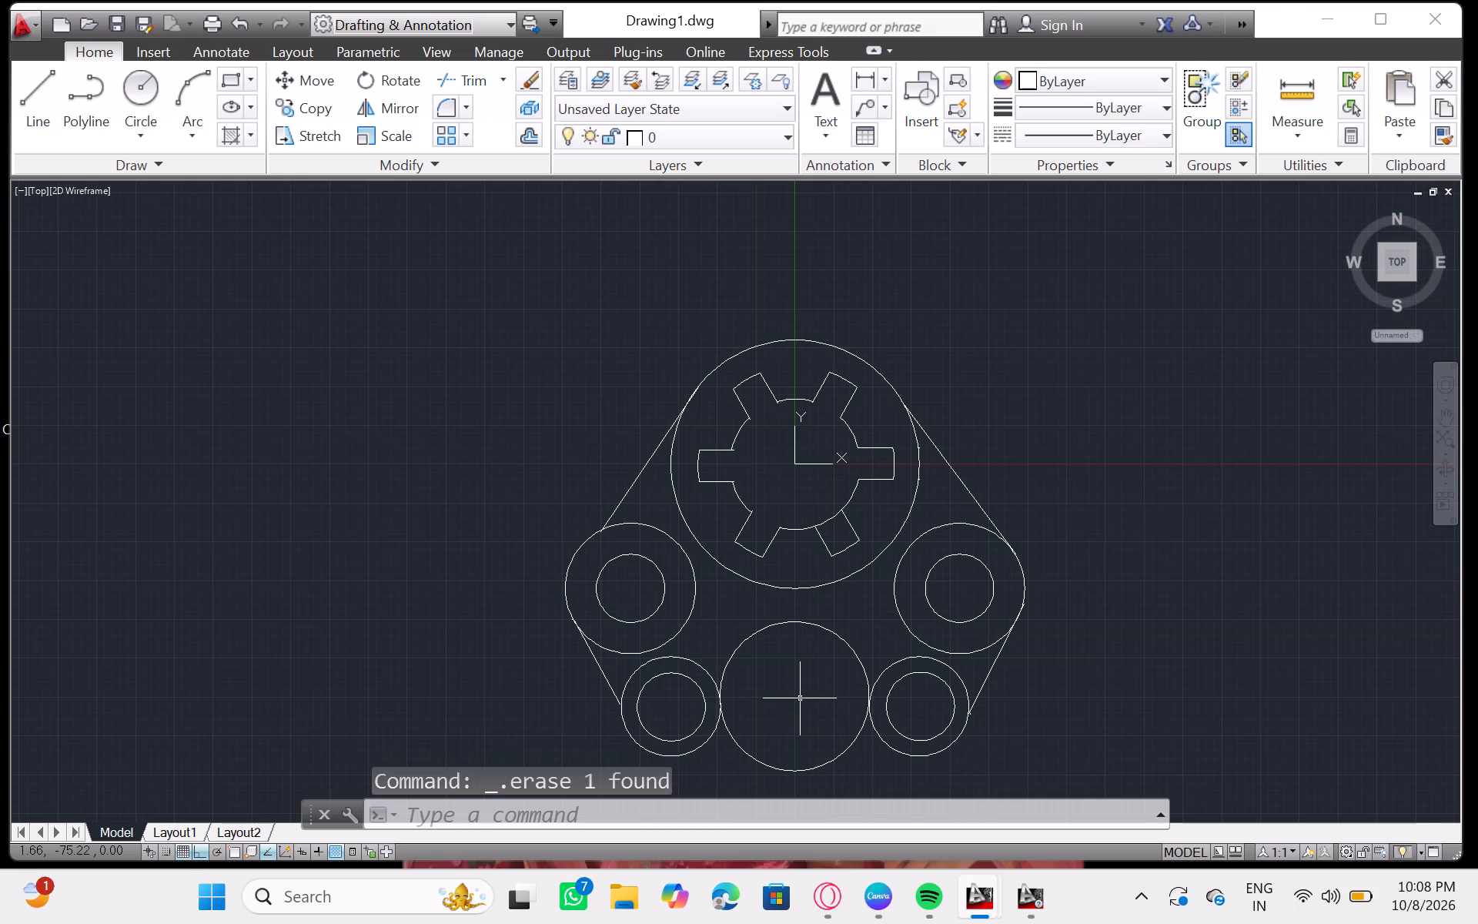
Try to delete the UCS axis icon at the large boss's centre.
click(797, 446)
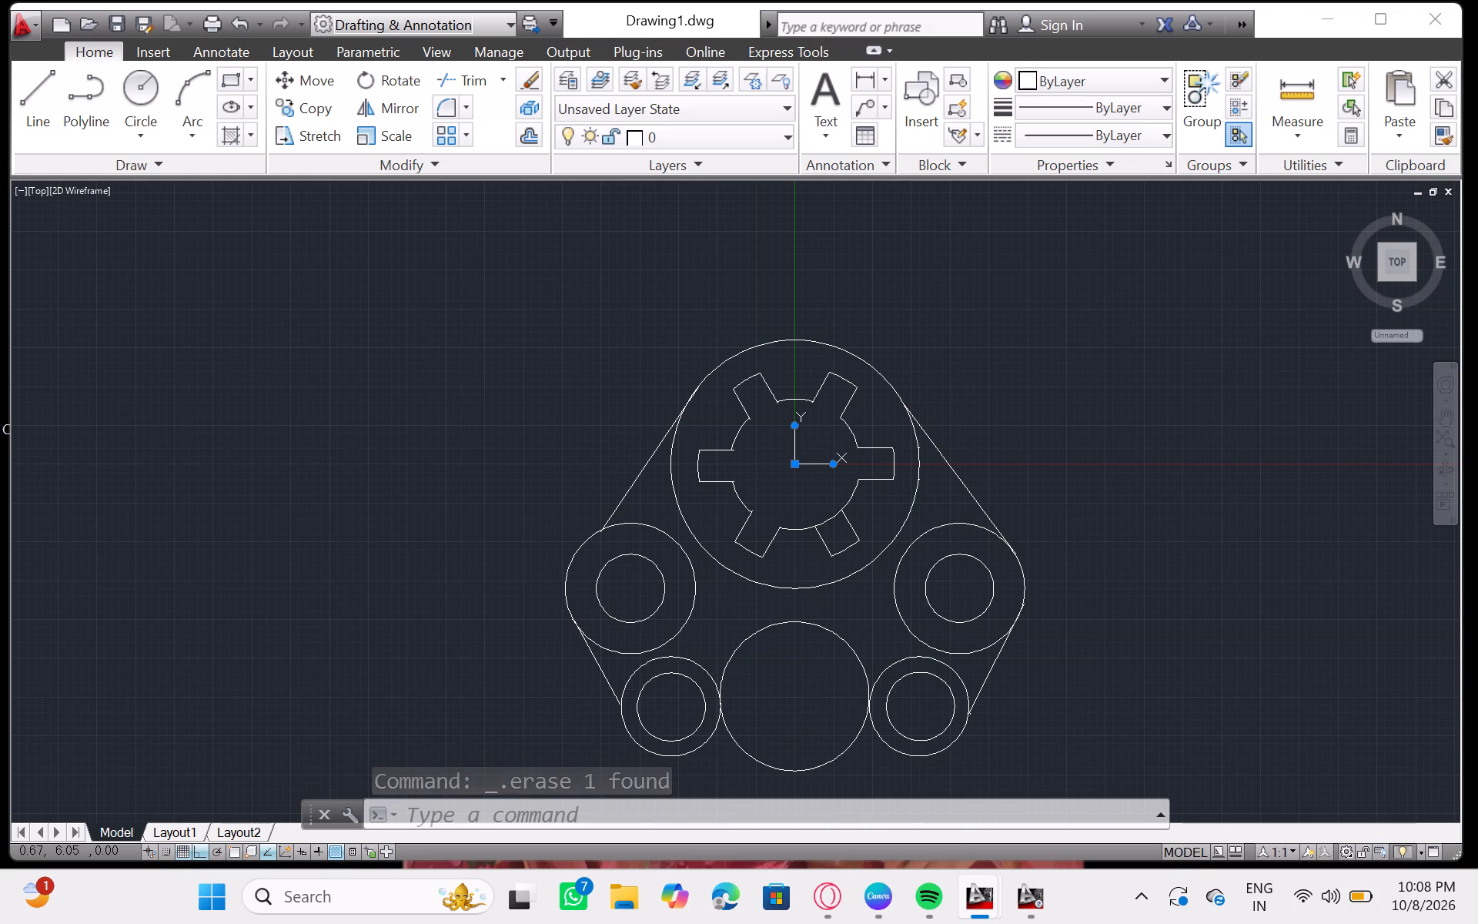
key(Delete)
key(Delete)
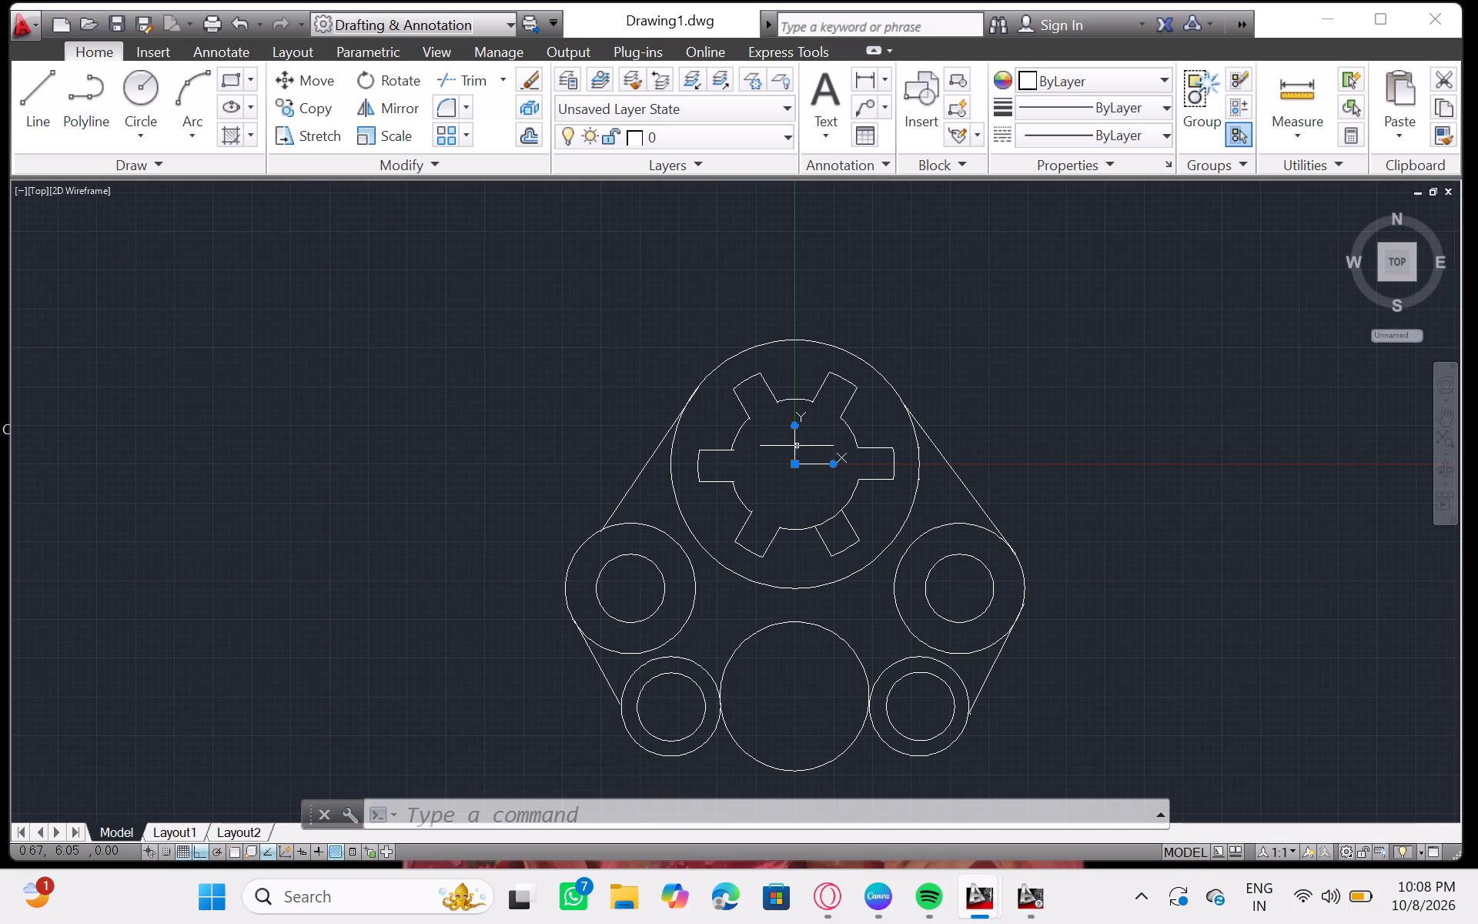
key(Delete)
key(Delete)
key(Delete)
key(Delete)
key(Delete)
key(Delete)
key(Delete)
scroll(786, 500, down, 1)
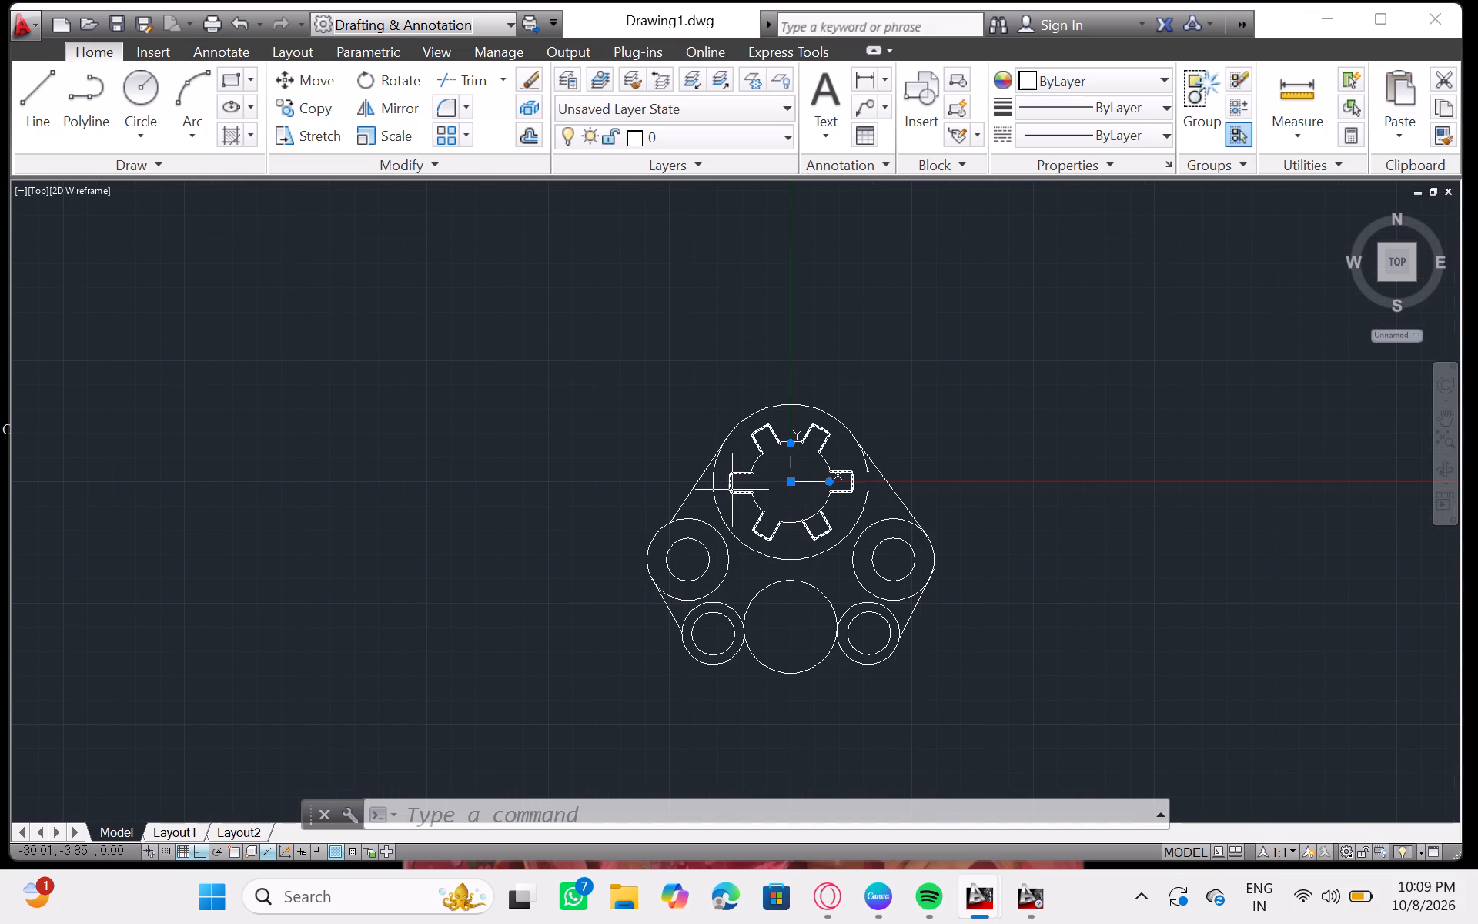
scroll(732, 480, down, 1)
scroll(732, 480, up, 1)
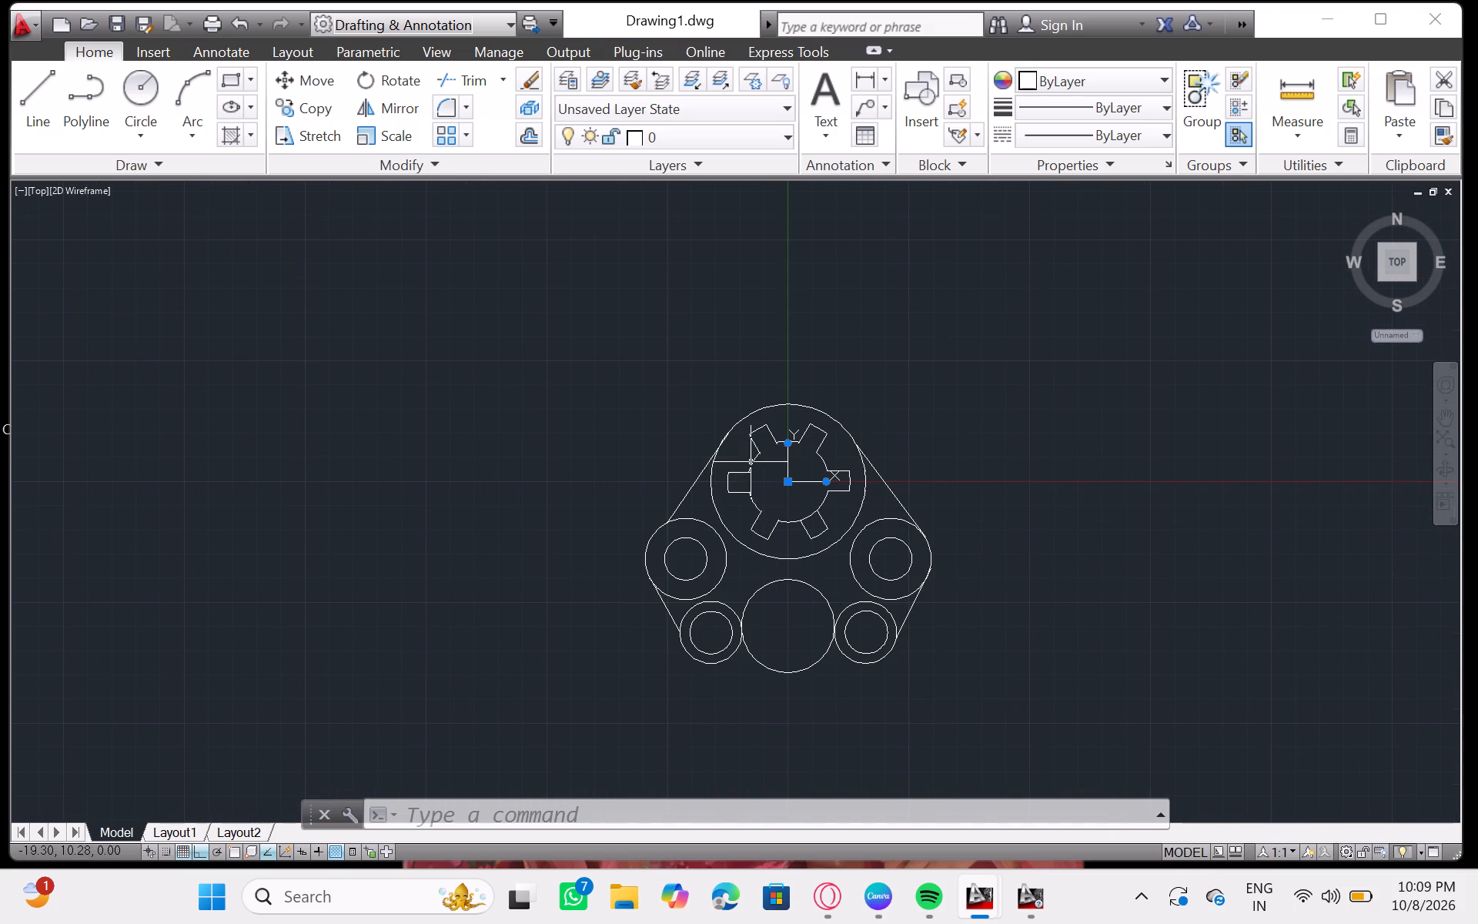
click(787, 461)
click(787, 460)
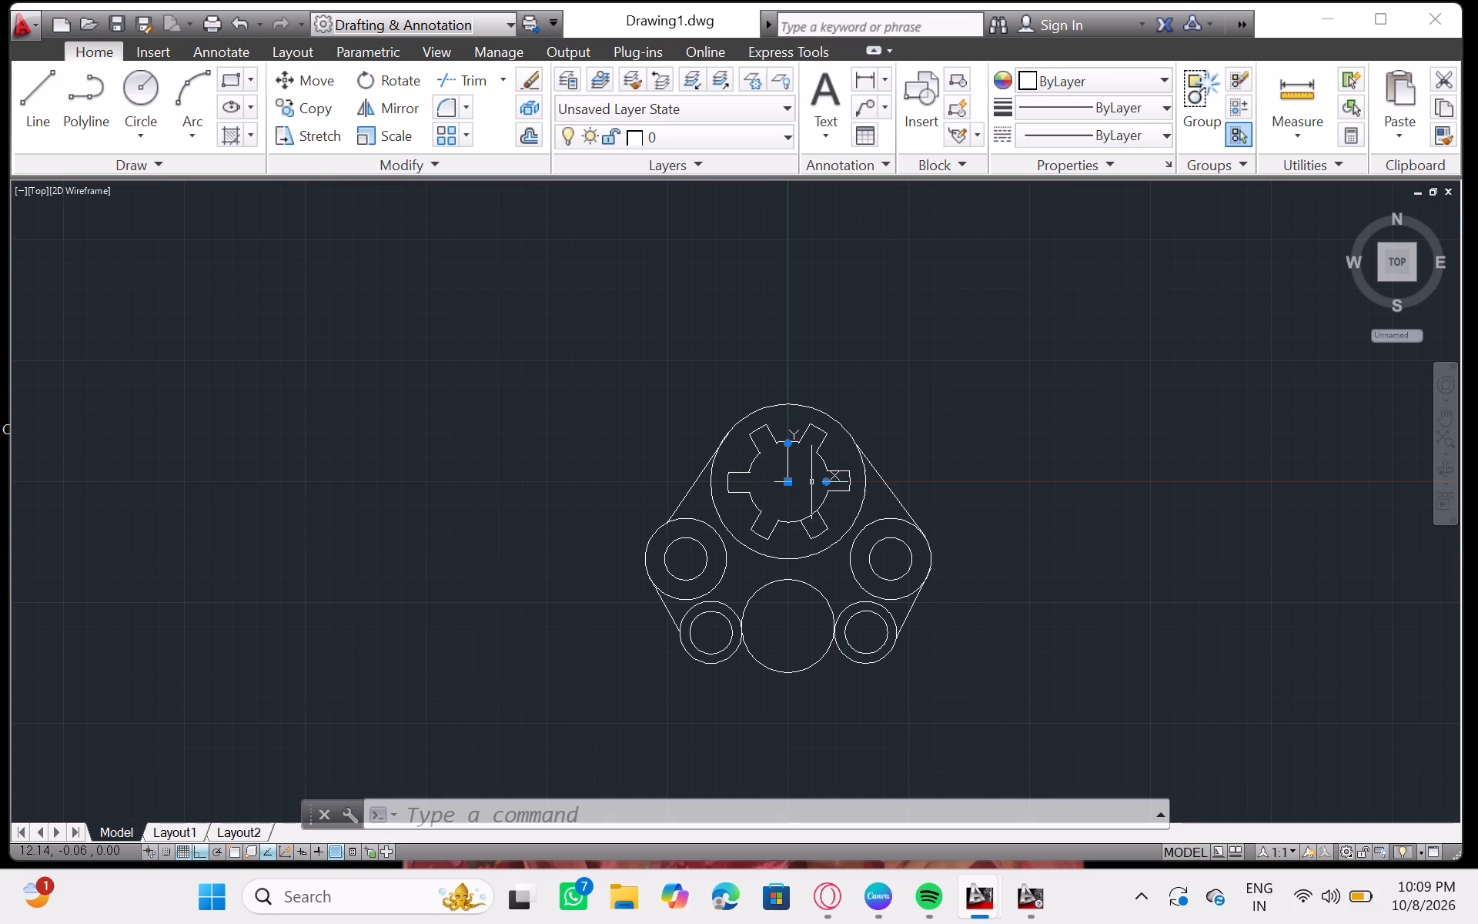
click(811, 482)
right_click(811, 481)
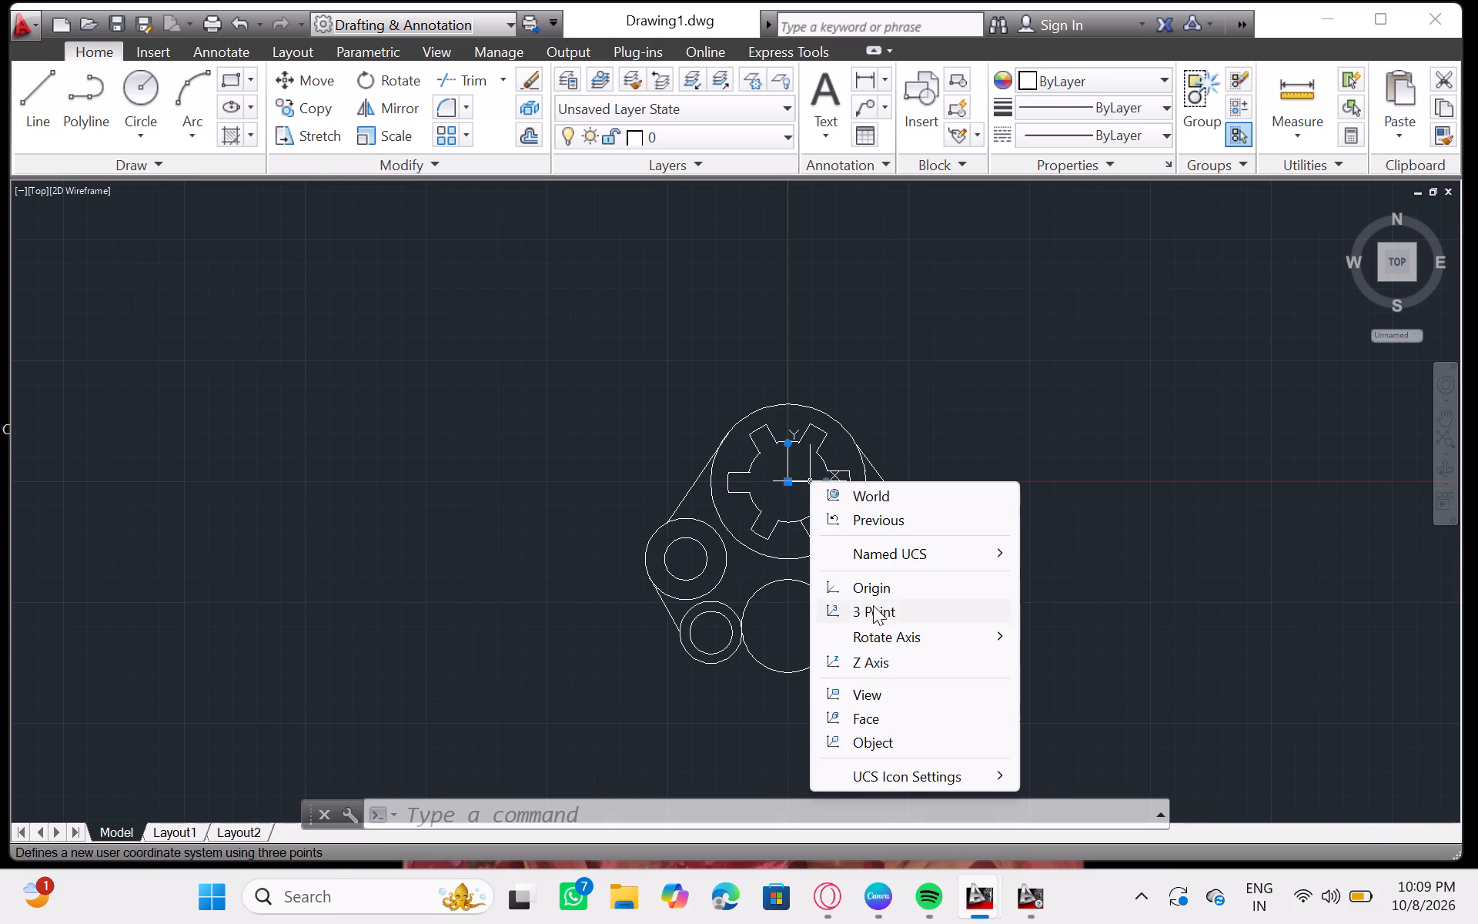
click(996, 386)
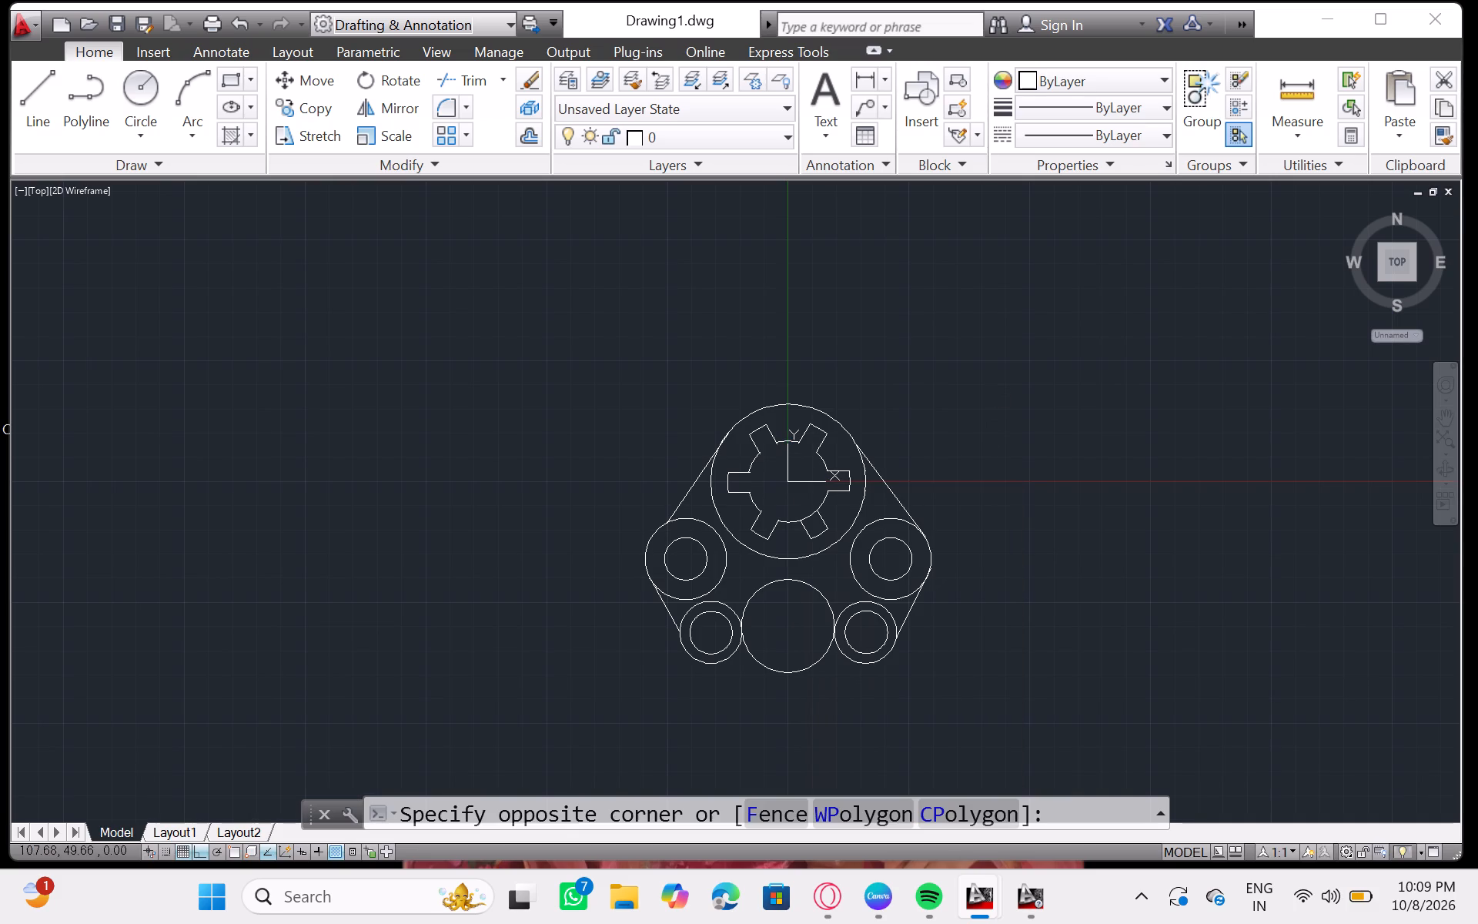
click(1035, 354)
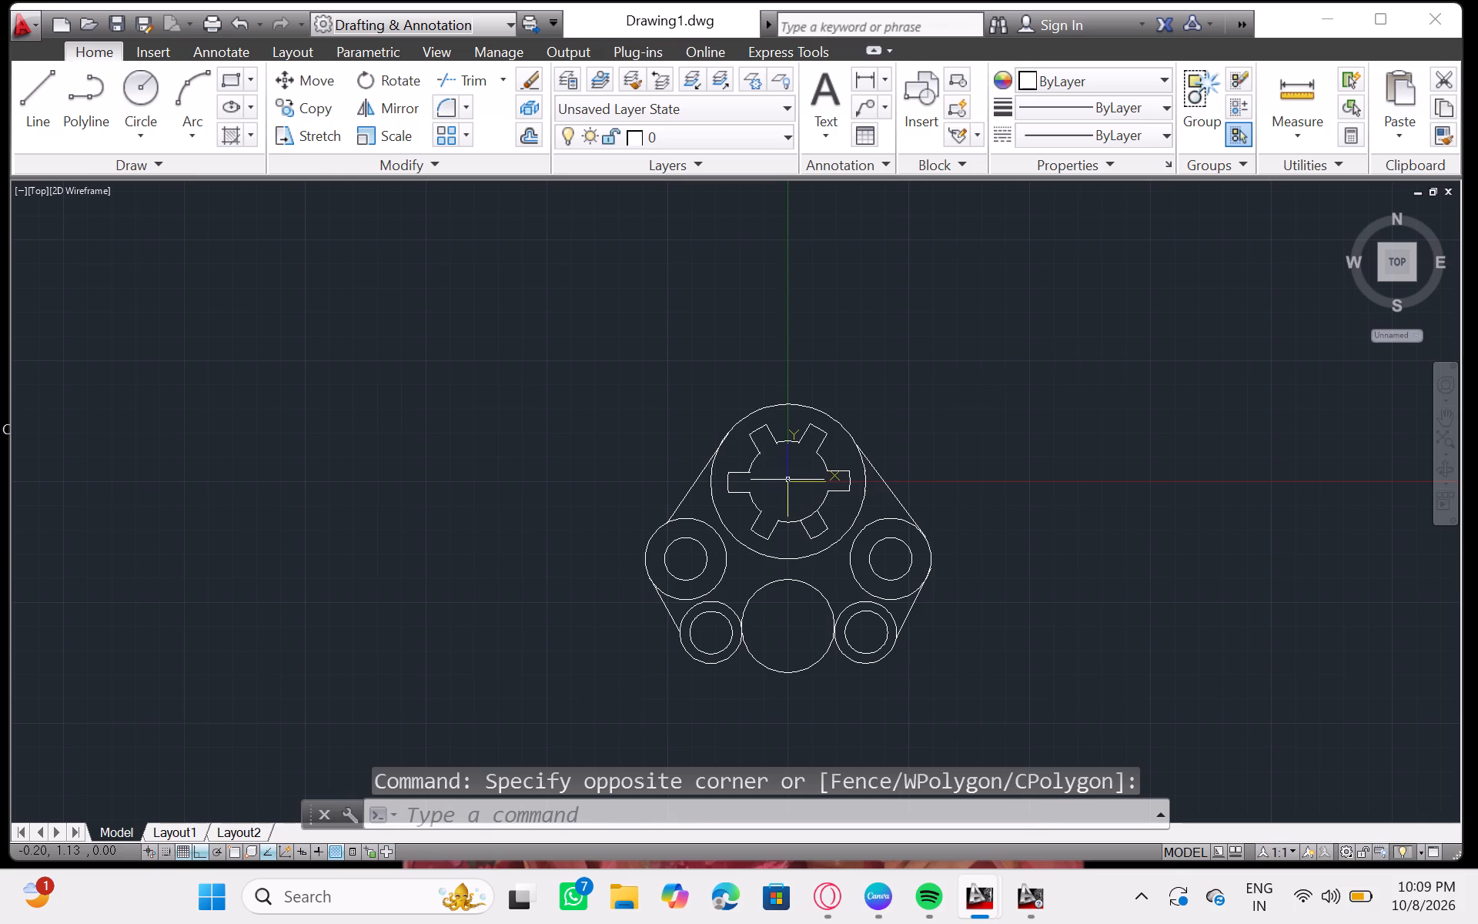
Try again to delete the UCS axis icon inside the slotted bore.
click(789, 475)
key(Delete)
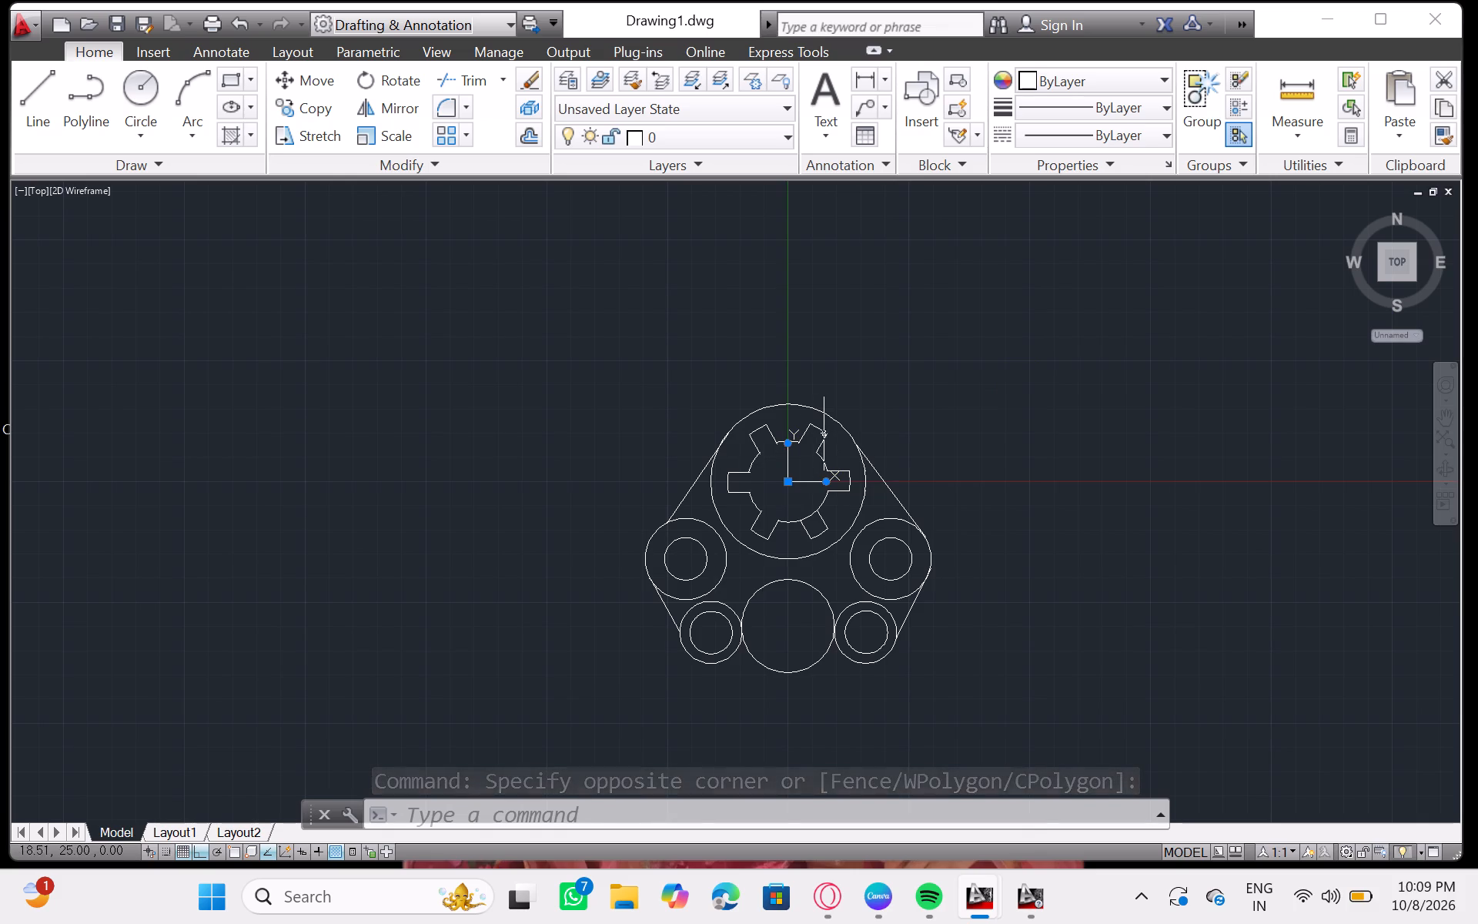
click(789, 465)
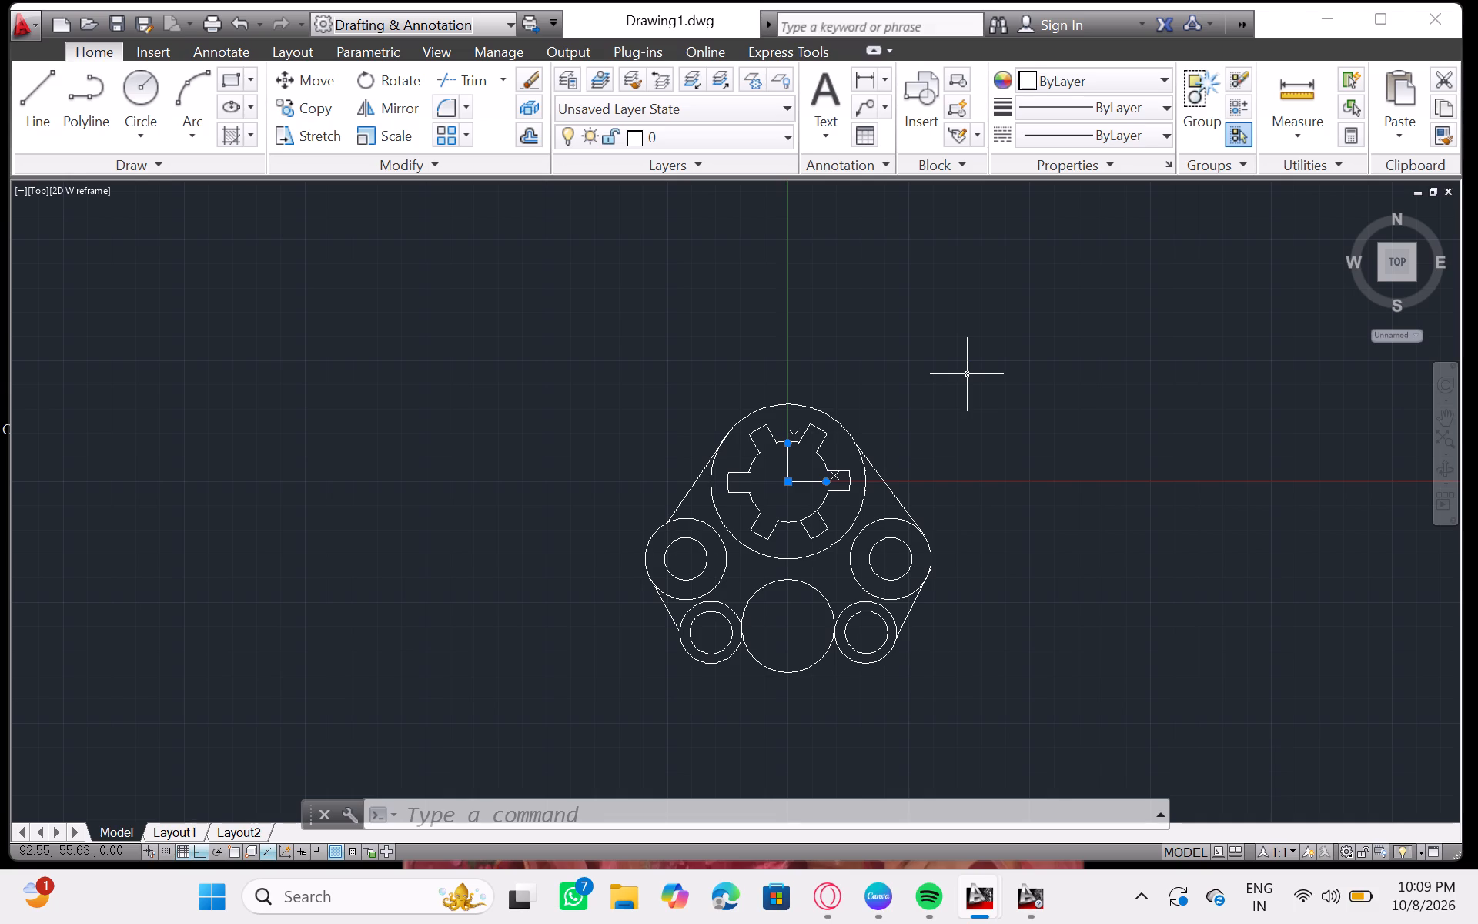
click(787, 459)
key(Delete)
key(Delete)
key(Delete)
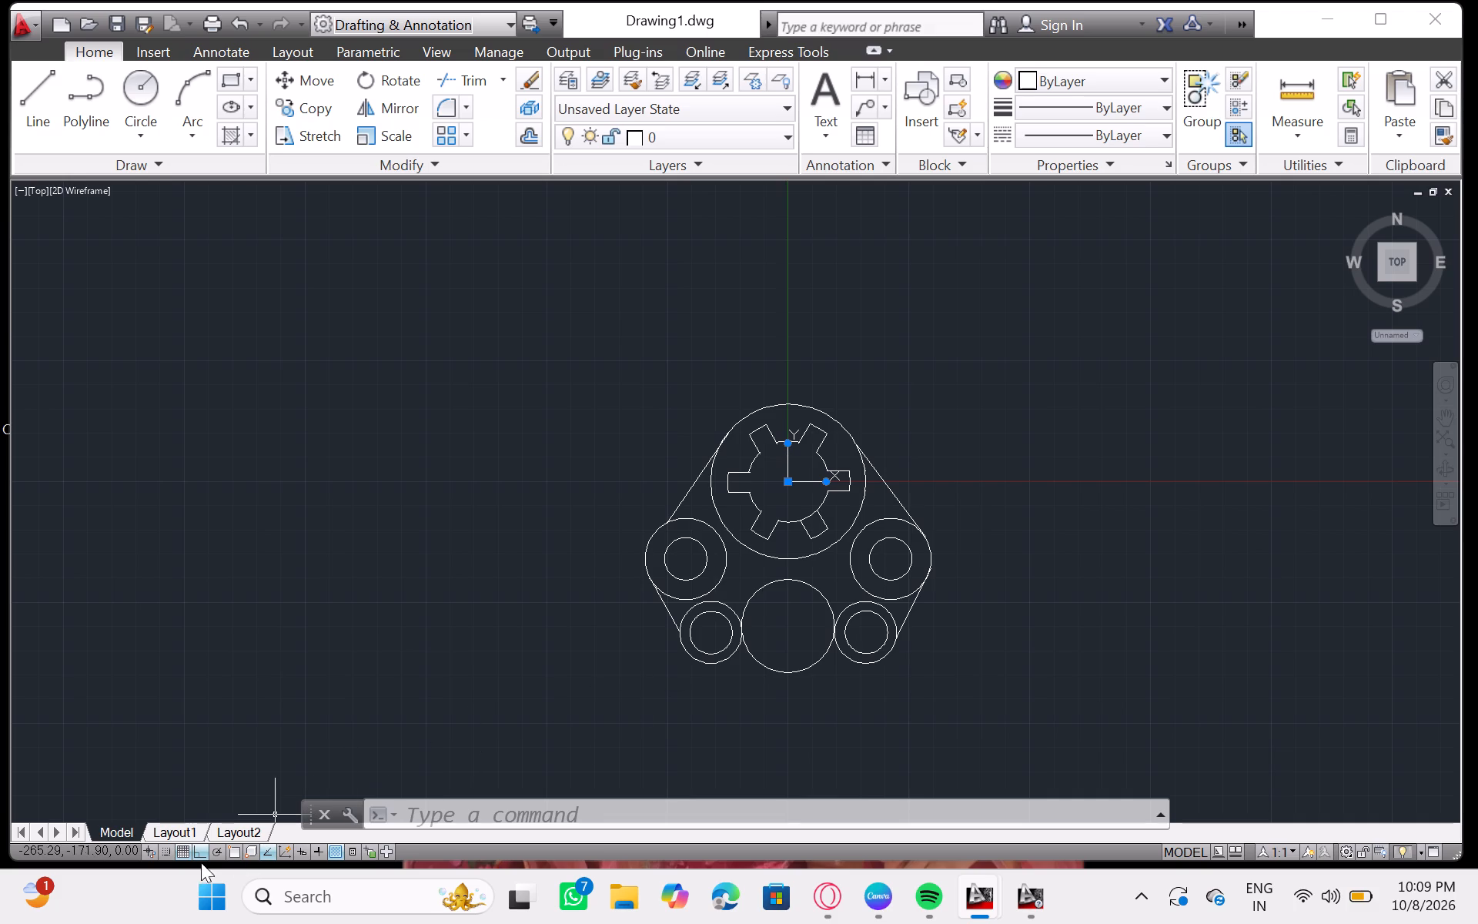
Turn off the drawing grid display.
click(179, 846)
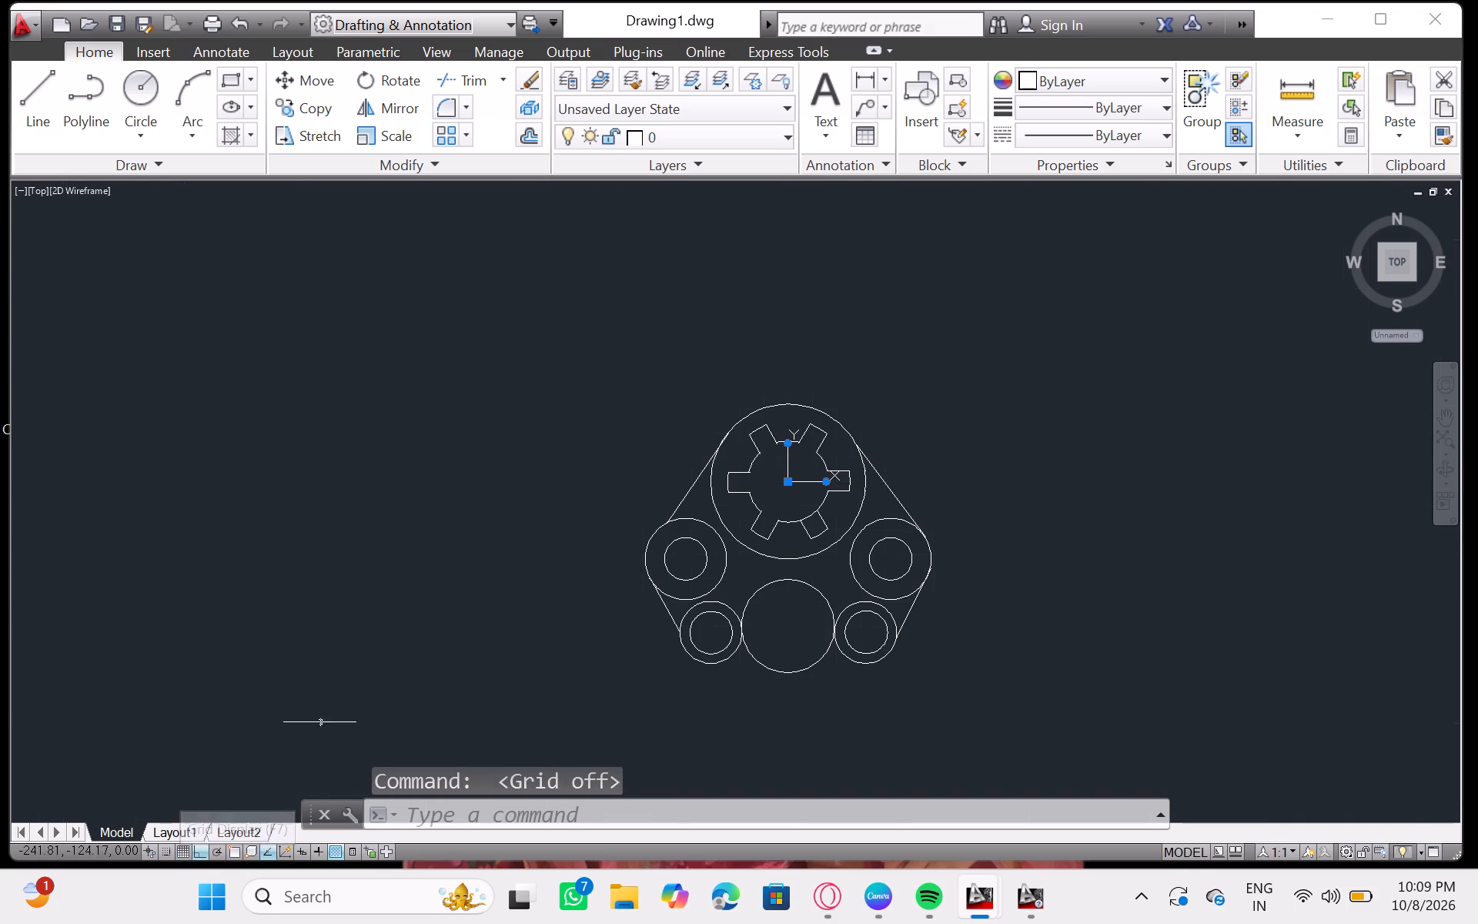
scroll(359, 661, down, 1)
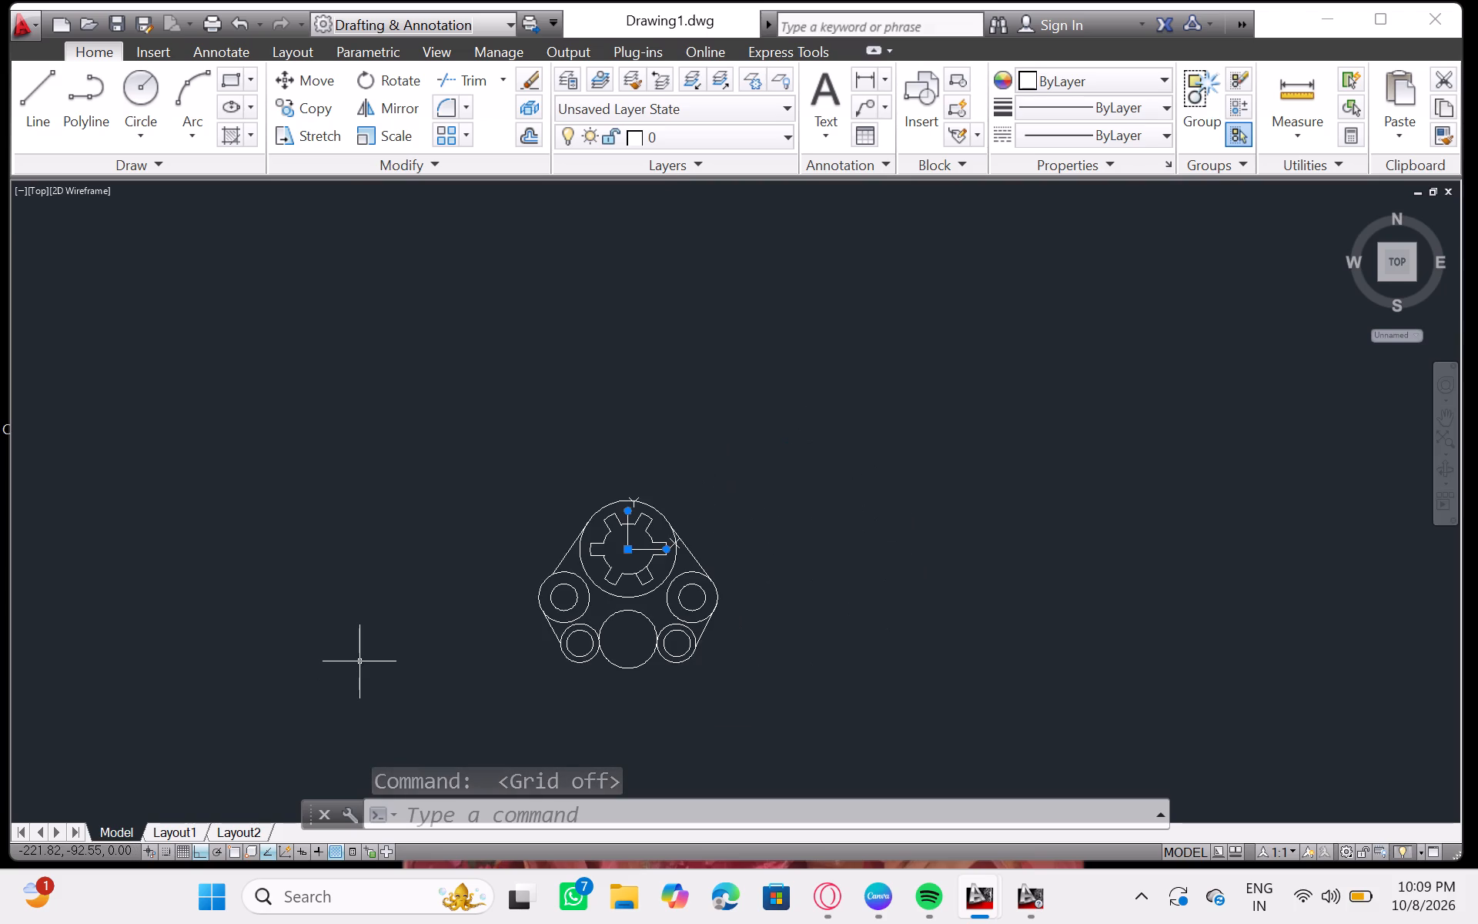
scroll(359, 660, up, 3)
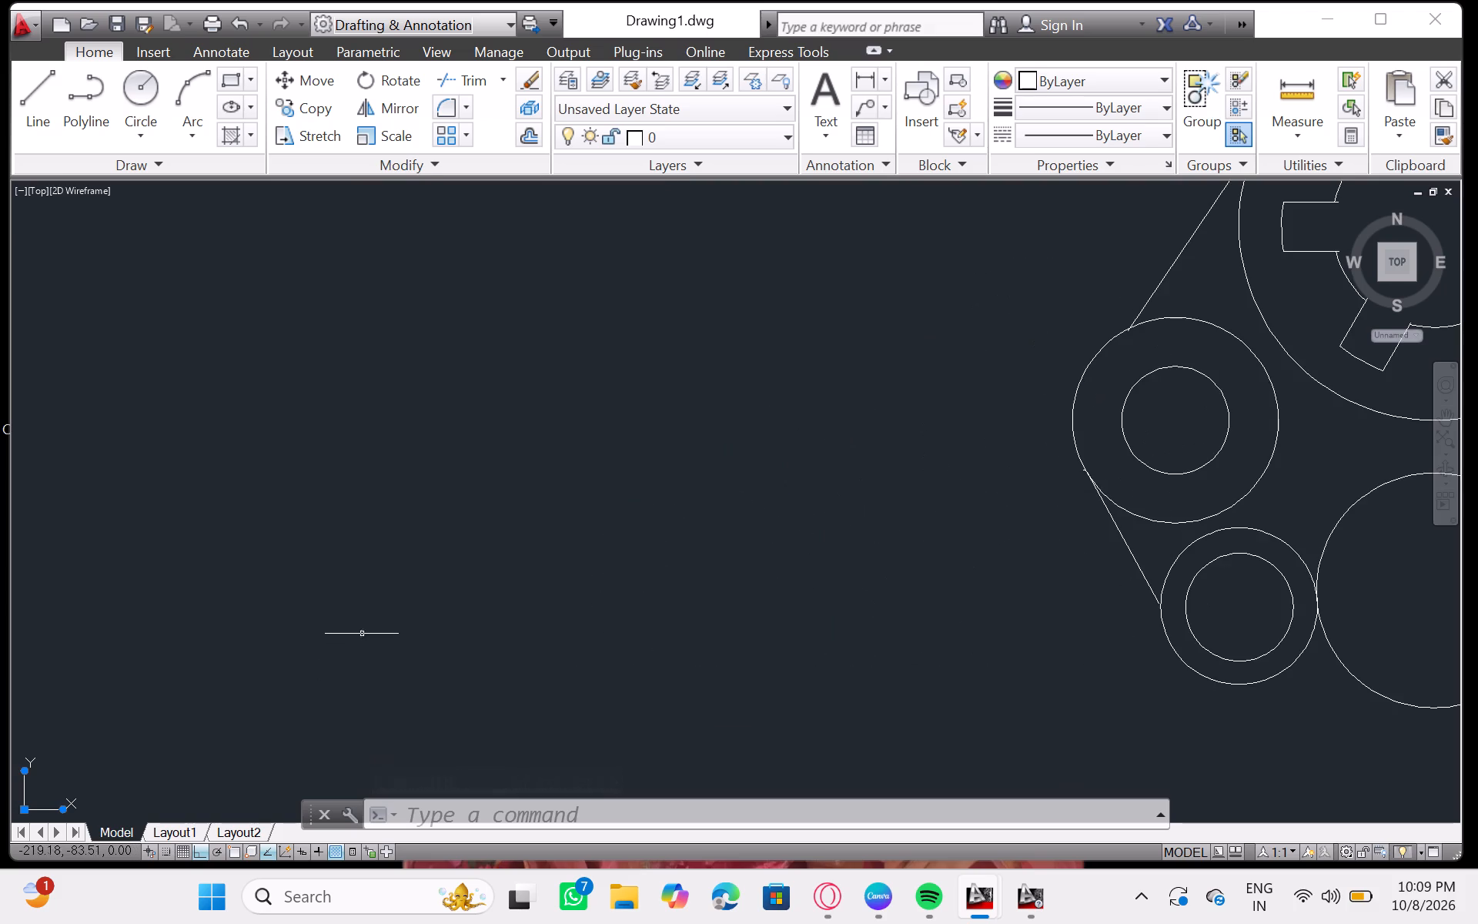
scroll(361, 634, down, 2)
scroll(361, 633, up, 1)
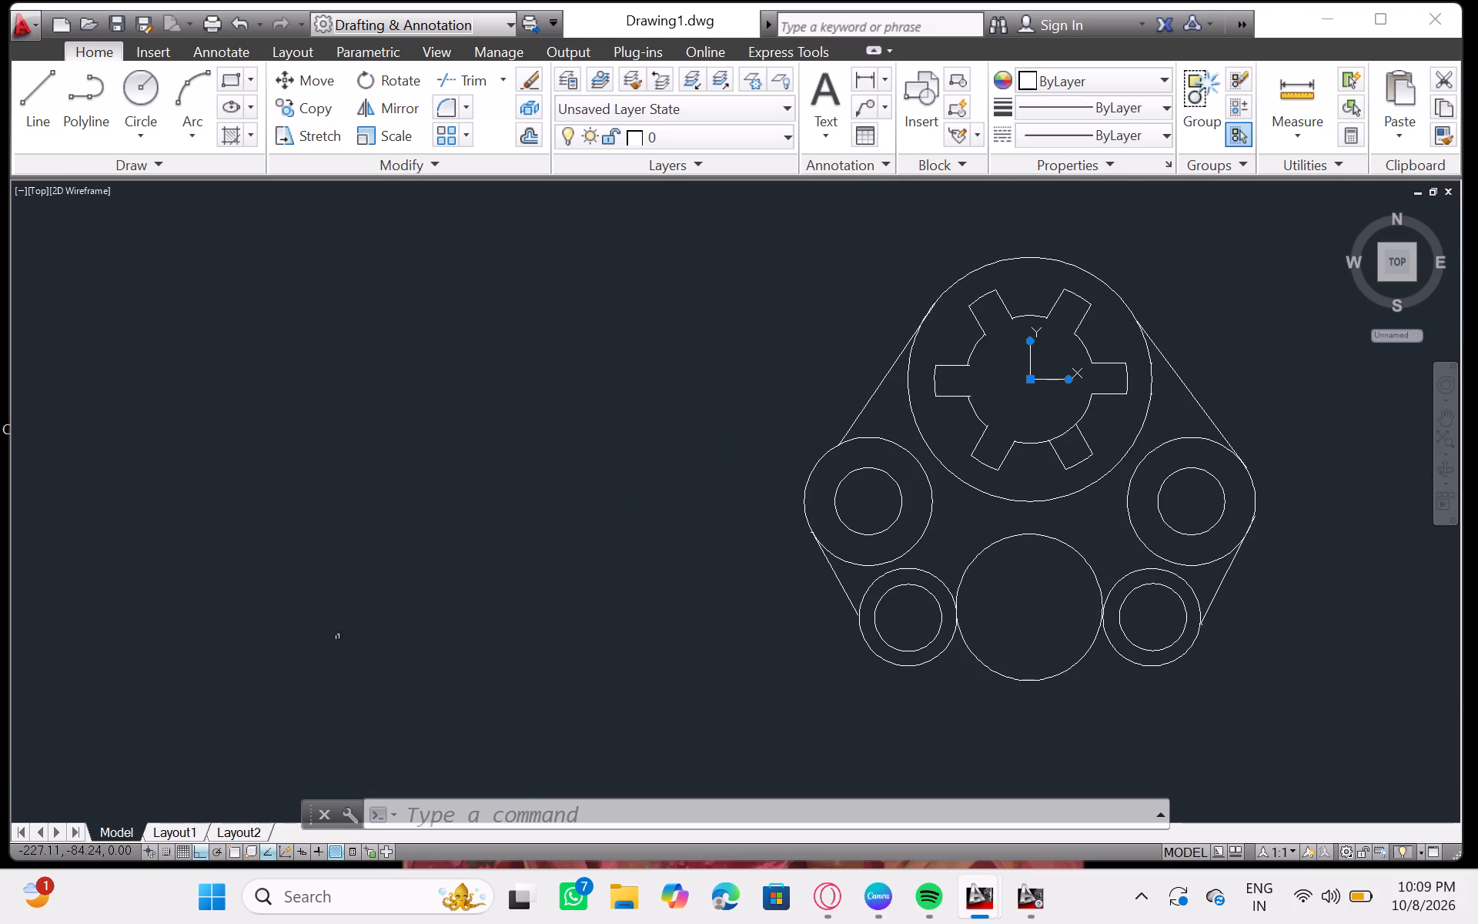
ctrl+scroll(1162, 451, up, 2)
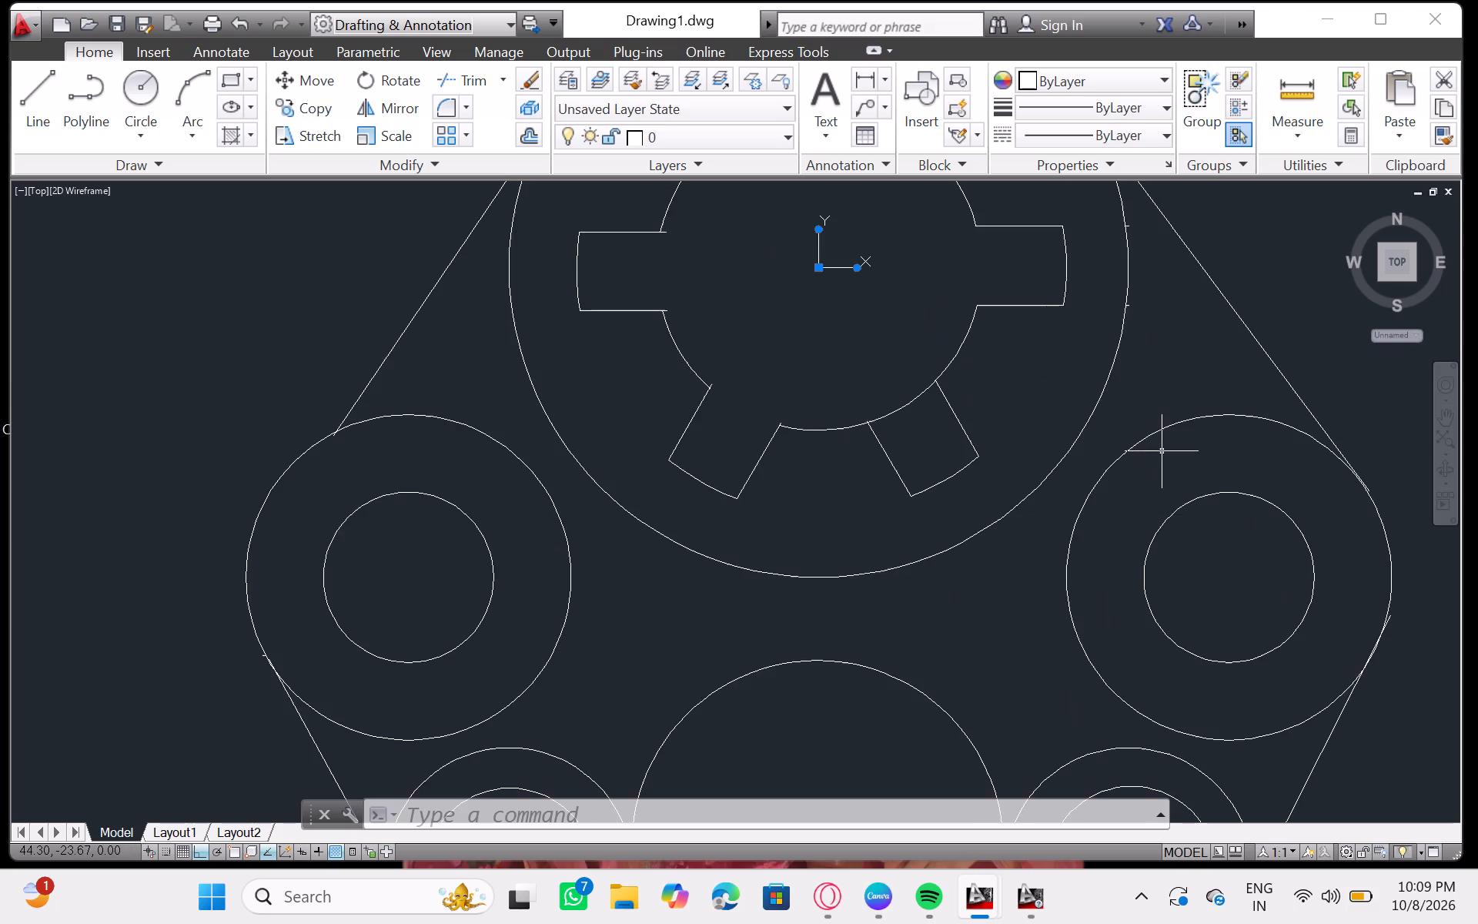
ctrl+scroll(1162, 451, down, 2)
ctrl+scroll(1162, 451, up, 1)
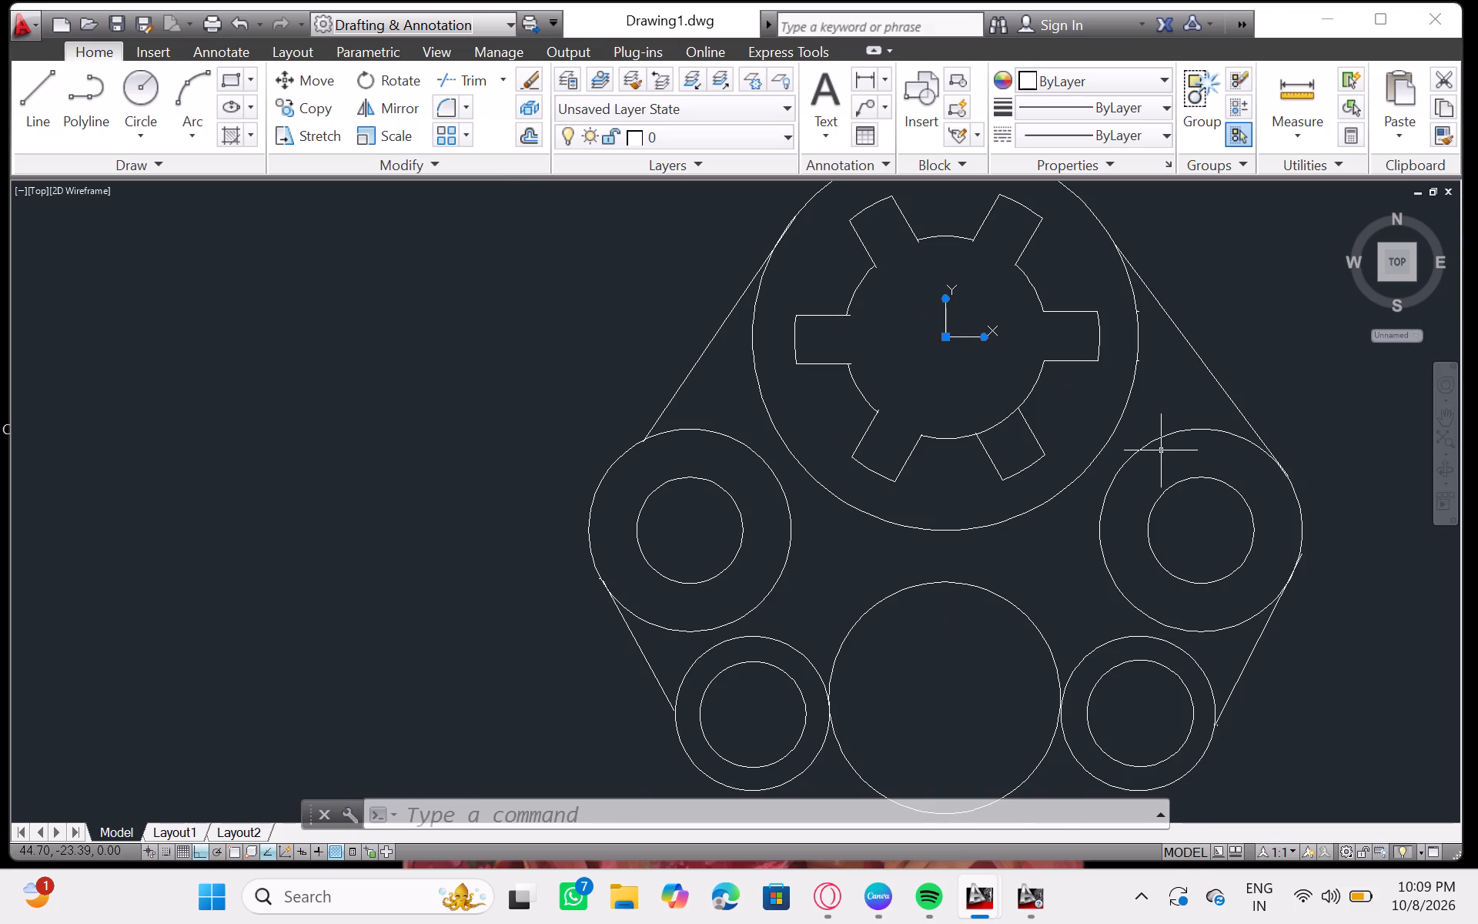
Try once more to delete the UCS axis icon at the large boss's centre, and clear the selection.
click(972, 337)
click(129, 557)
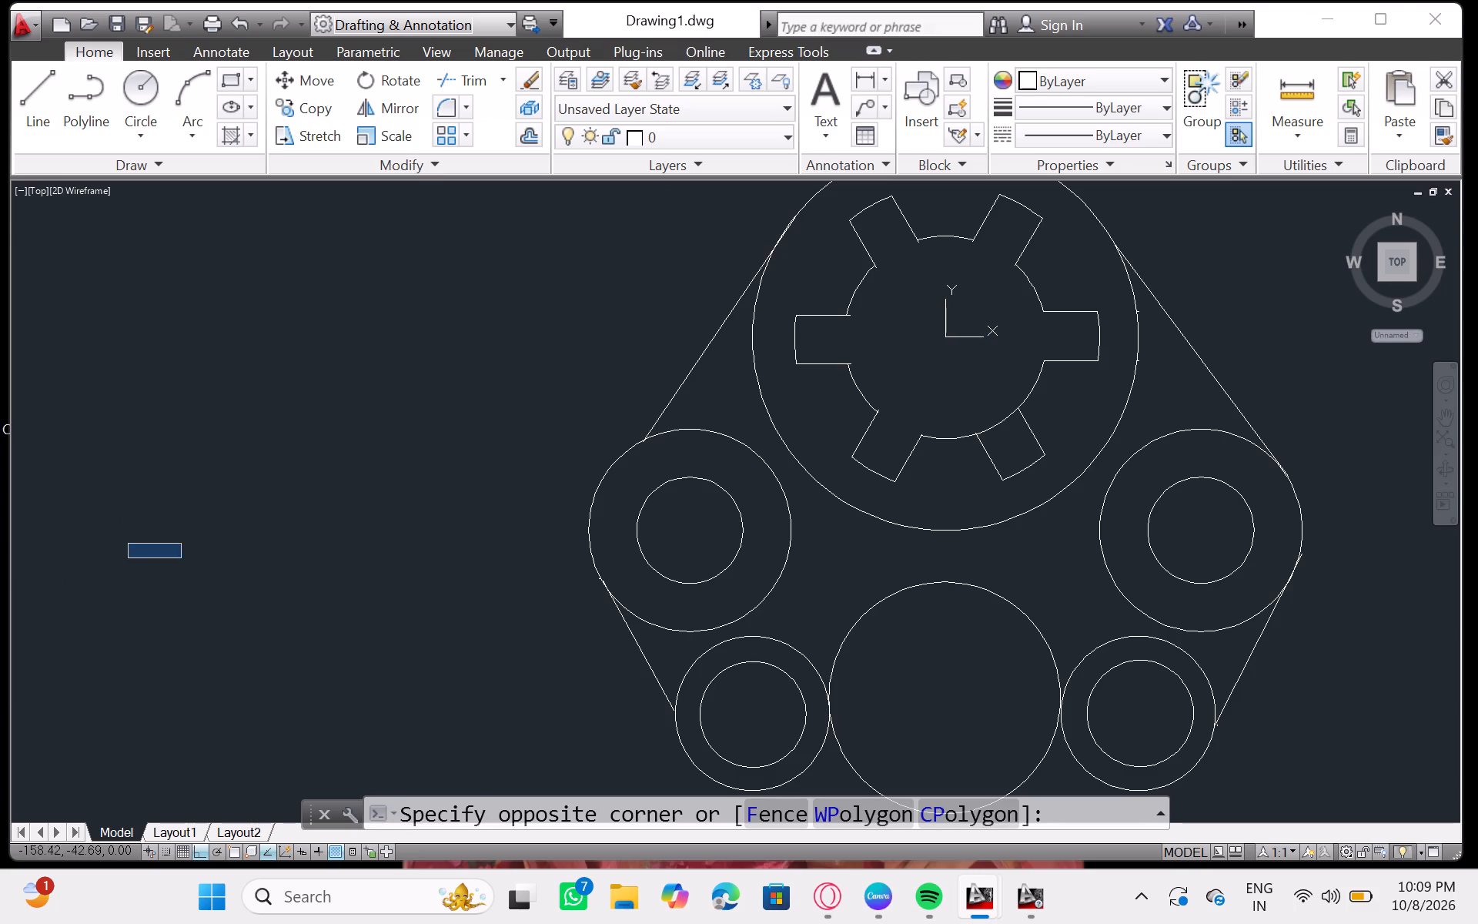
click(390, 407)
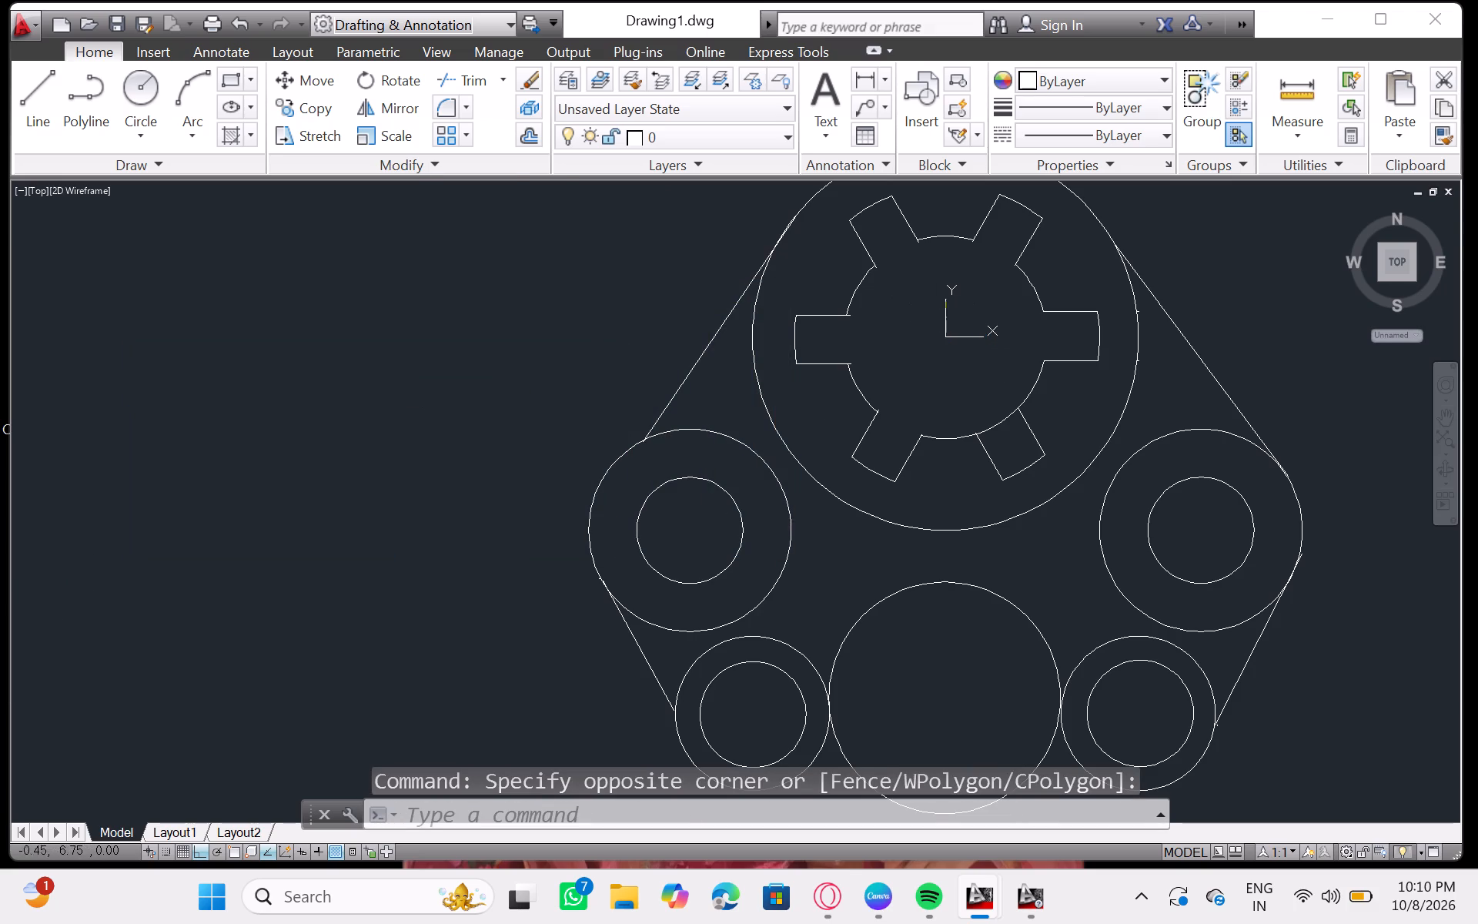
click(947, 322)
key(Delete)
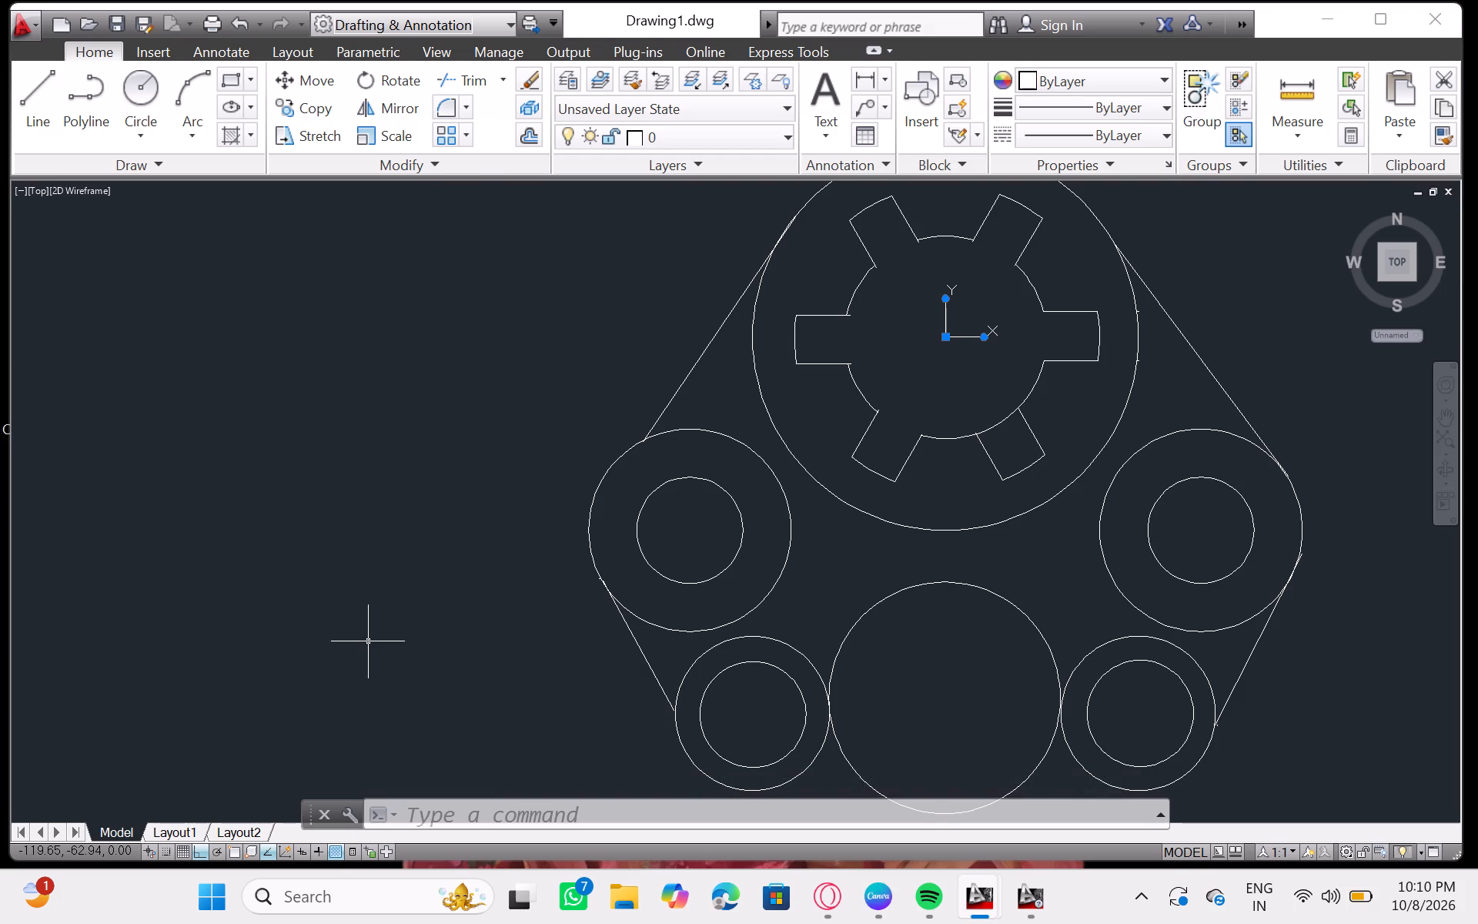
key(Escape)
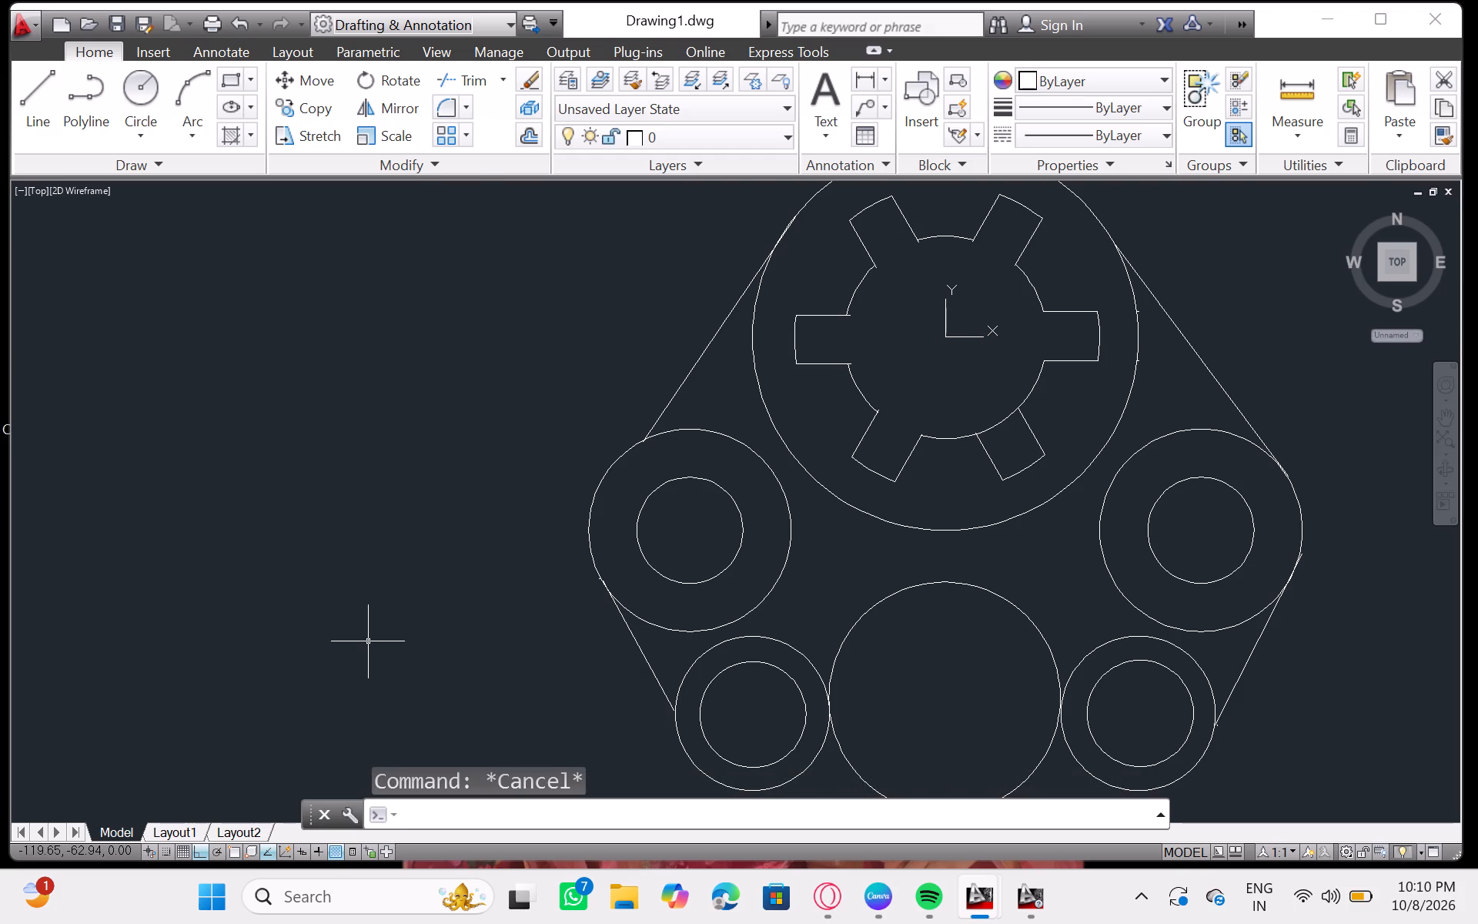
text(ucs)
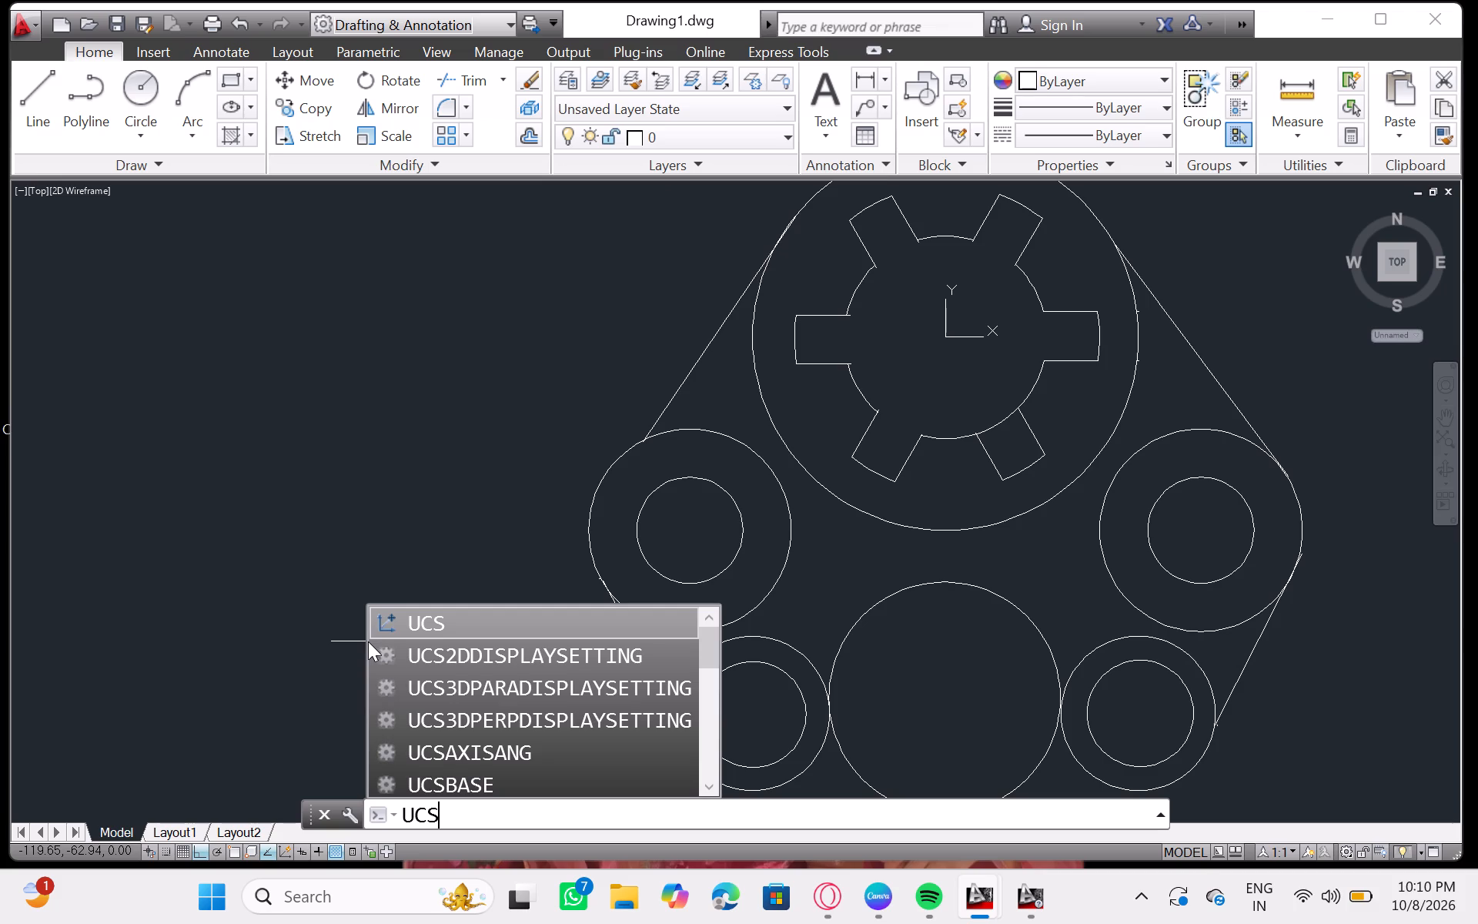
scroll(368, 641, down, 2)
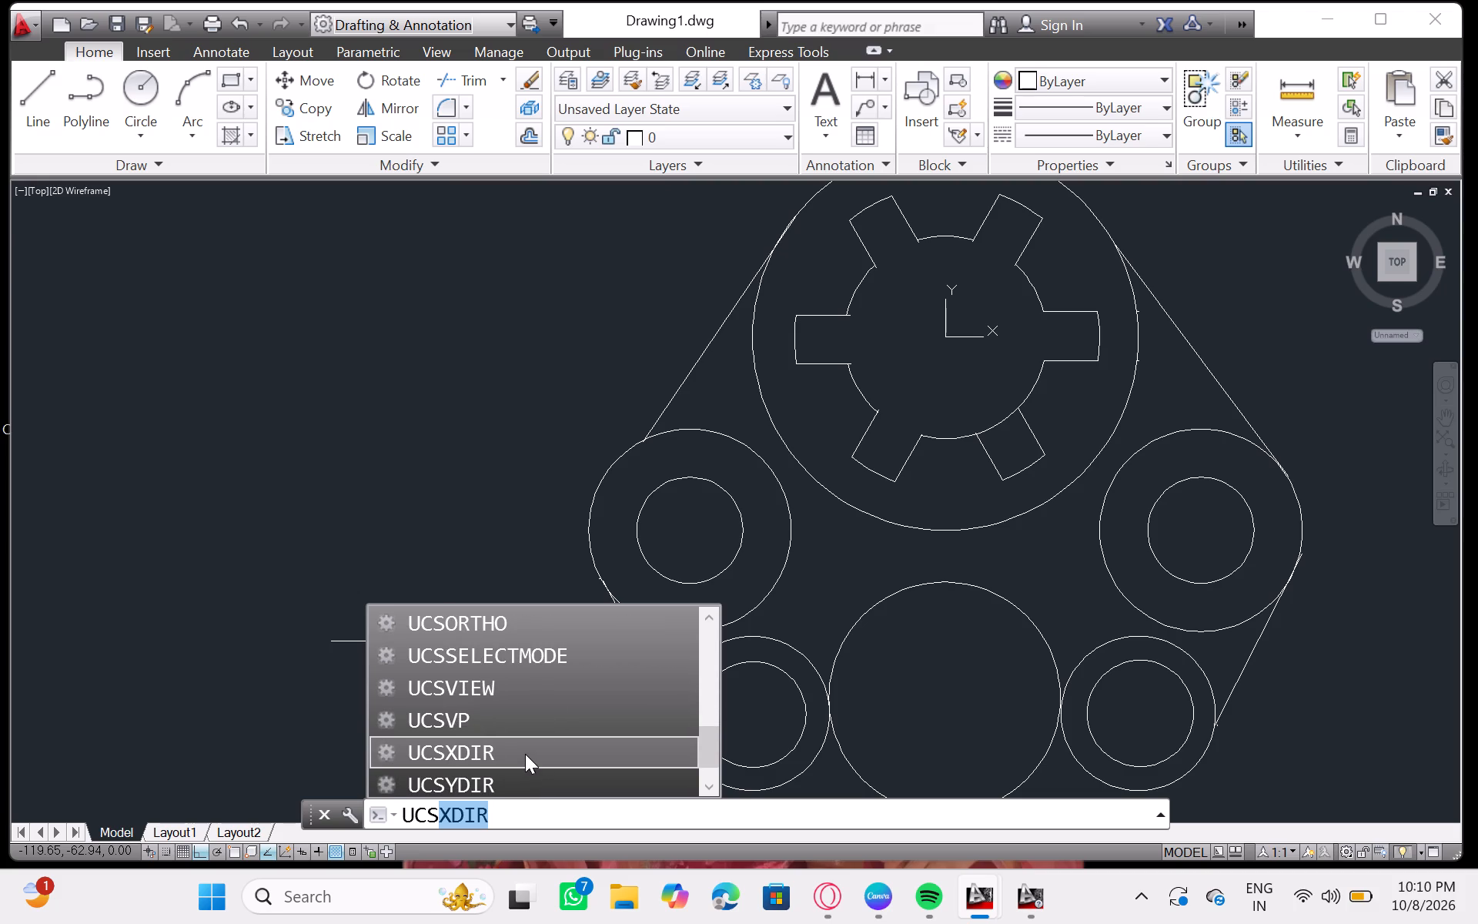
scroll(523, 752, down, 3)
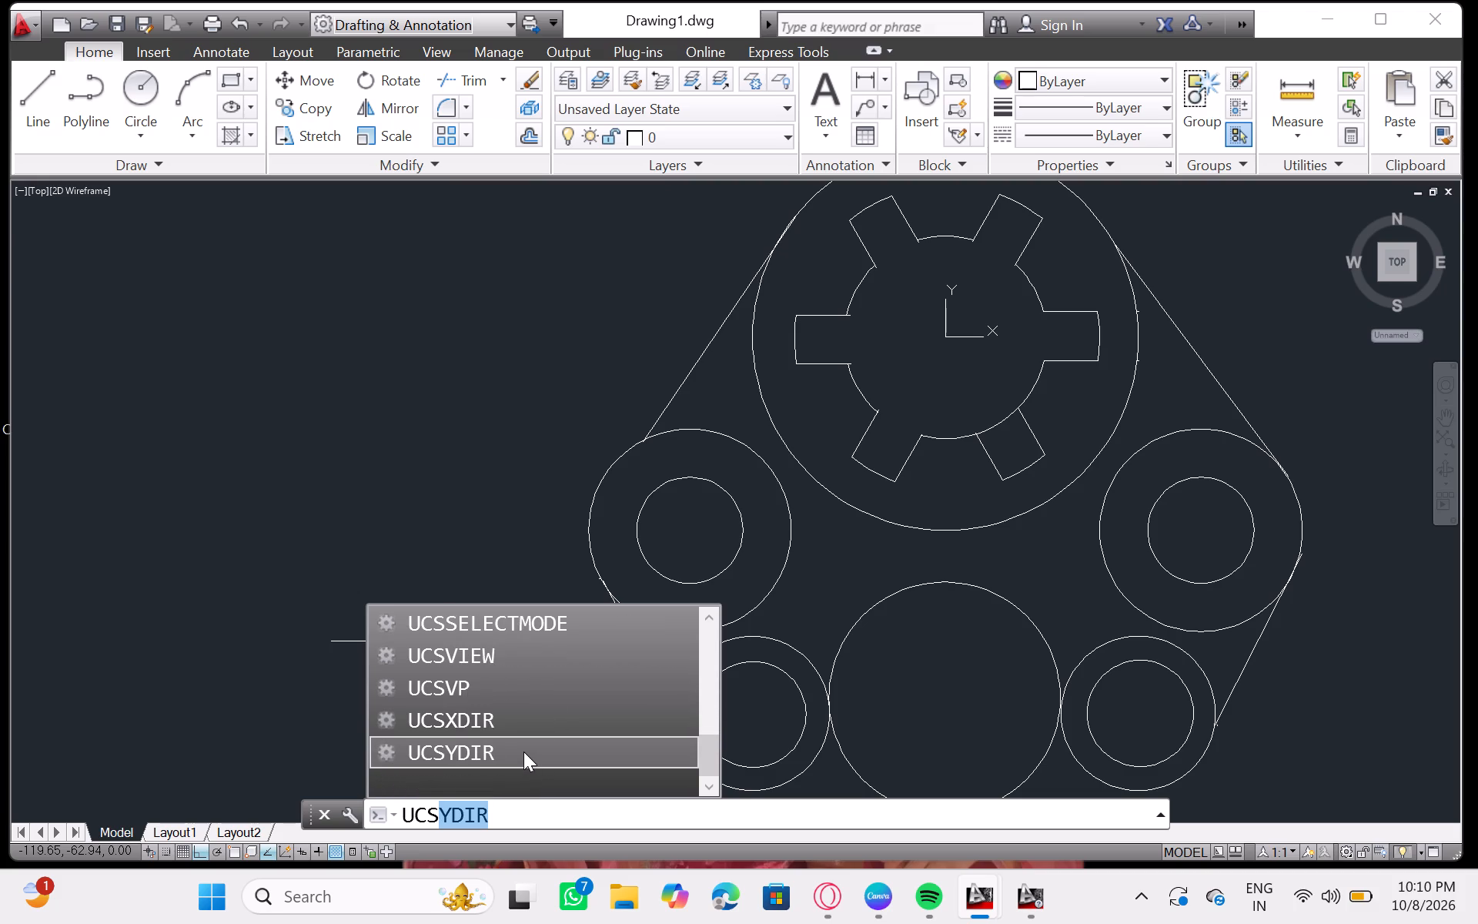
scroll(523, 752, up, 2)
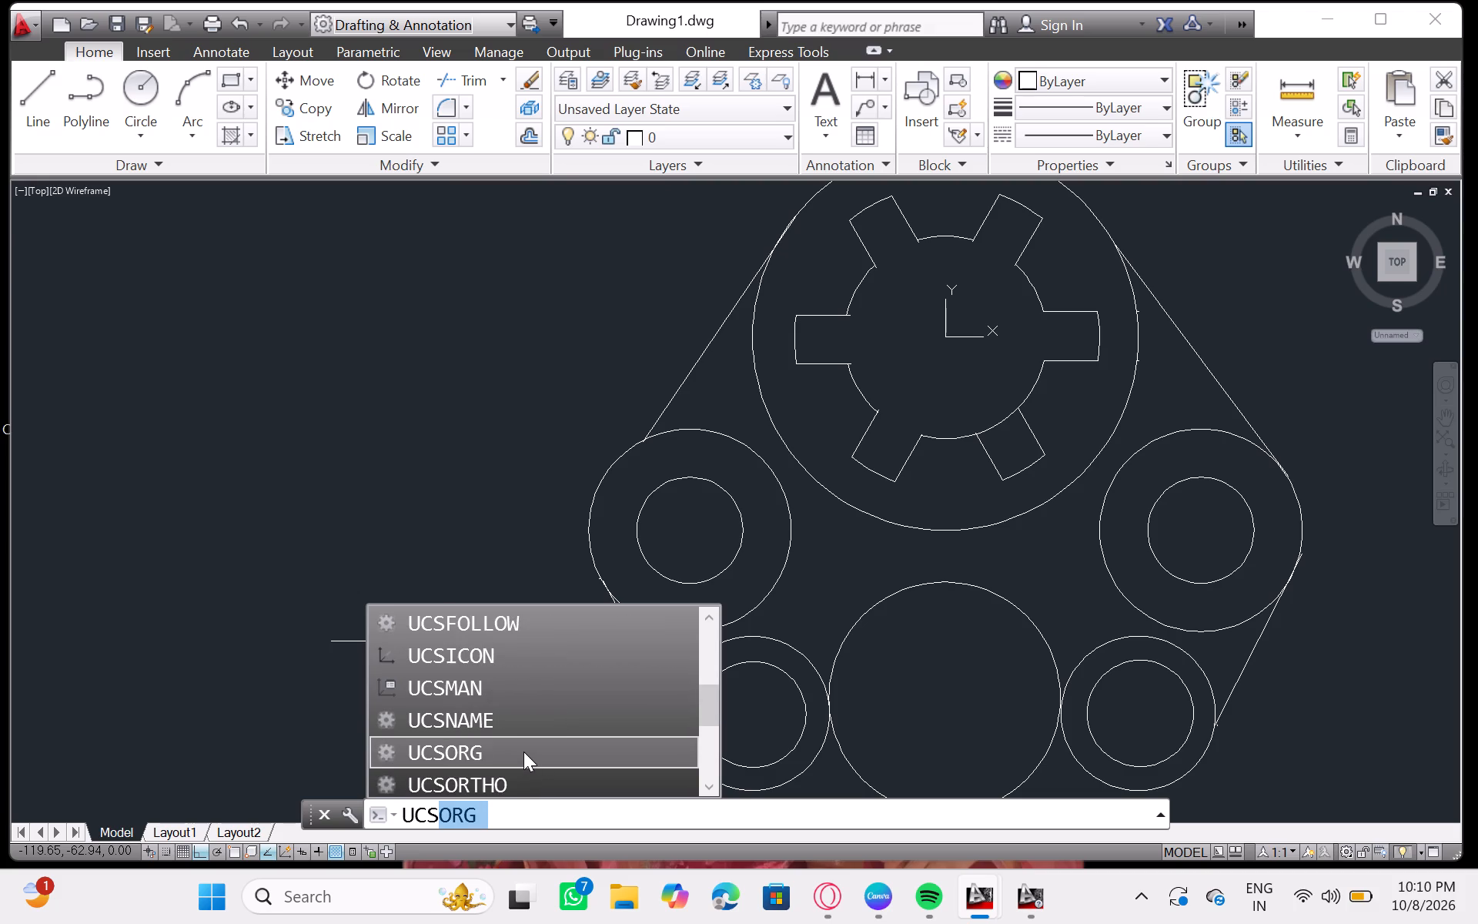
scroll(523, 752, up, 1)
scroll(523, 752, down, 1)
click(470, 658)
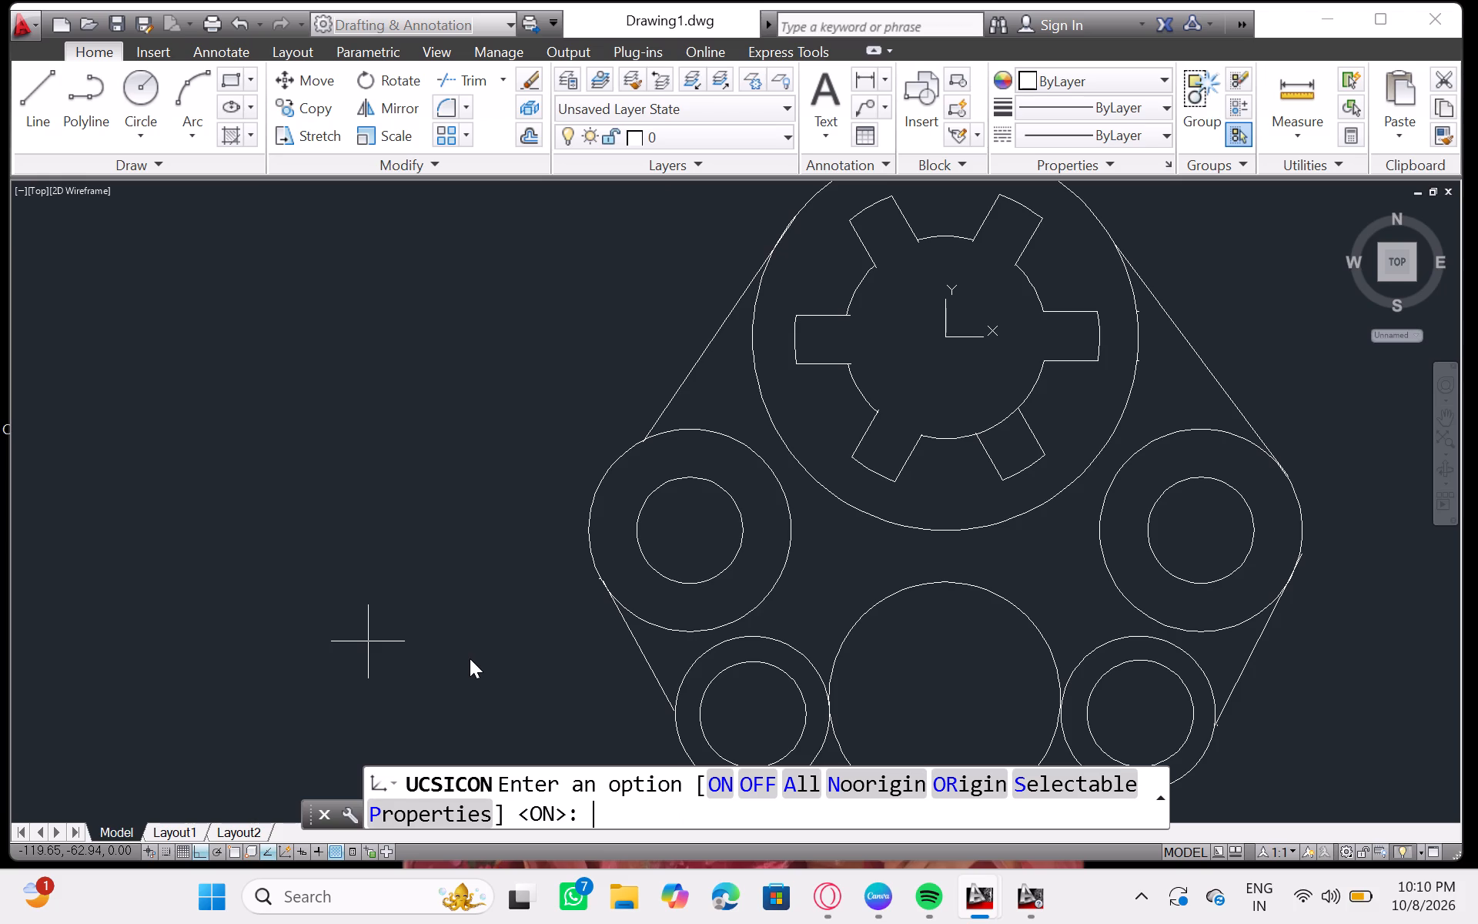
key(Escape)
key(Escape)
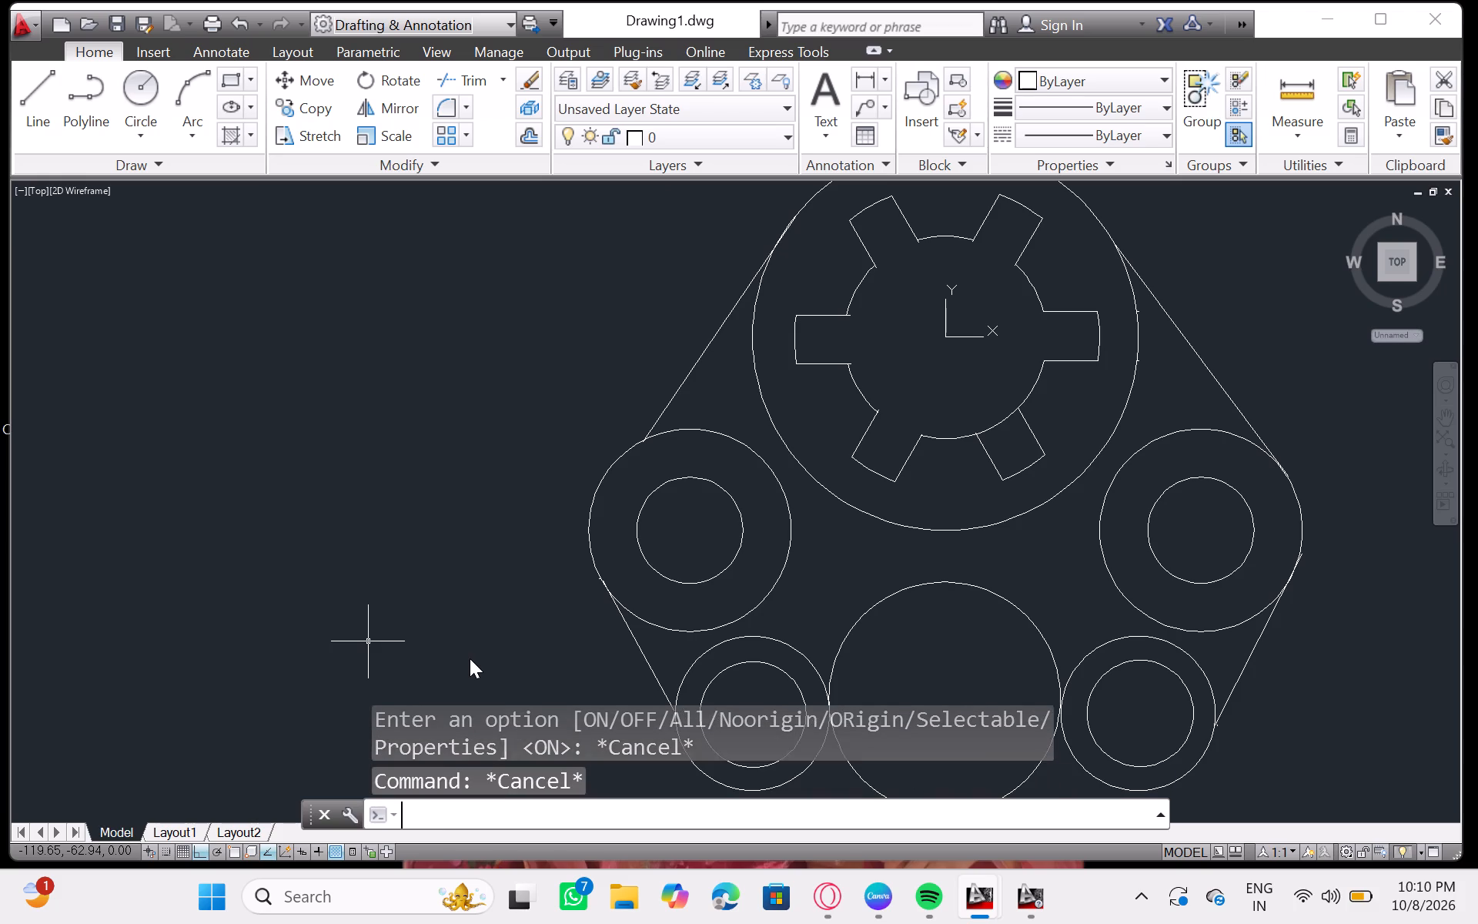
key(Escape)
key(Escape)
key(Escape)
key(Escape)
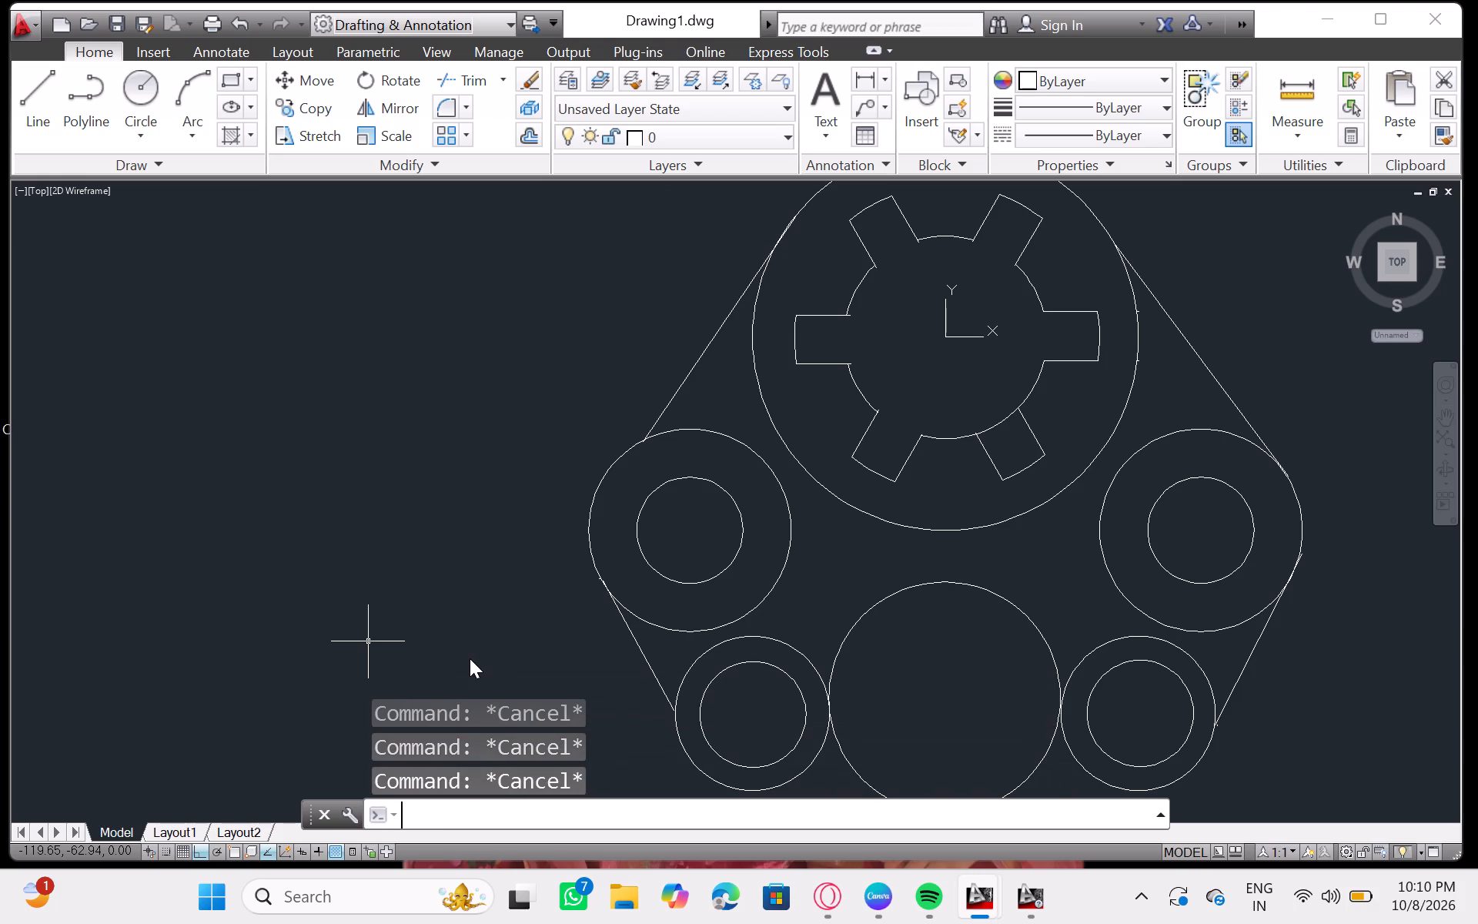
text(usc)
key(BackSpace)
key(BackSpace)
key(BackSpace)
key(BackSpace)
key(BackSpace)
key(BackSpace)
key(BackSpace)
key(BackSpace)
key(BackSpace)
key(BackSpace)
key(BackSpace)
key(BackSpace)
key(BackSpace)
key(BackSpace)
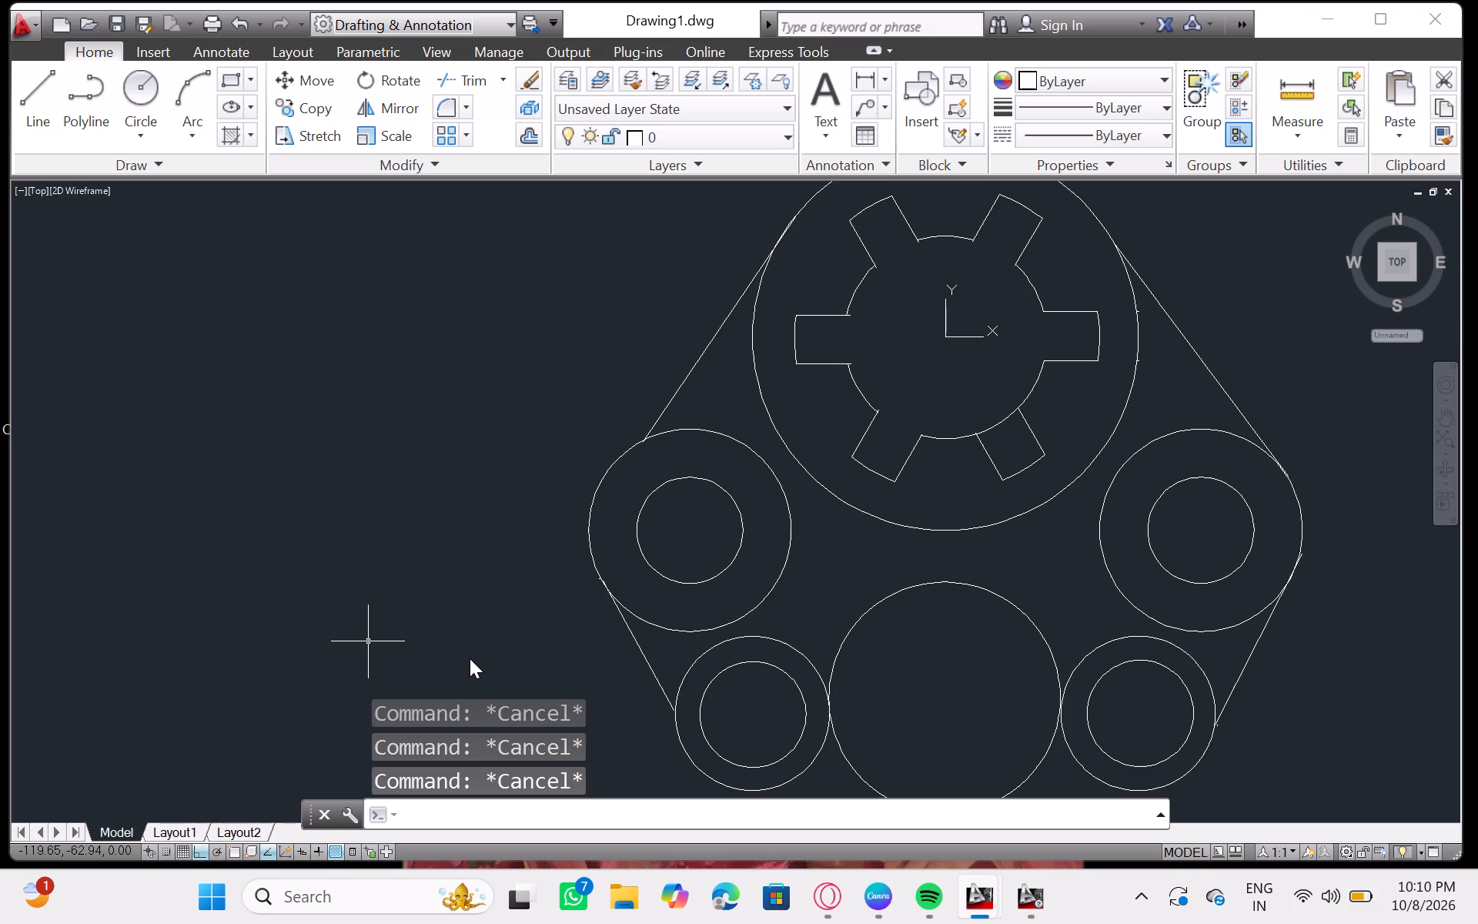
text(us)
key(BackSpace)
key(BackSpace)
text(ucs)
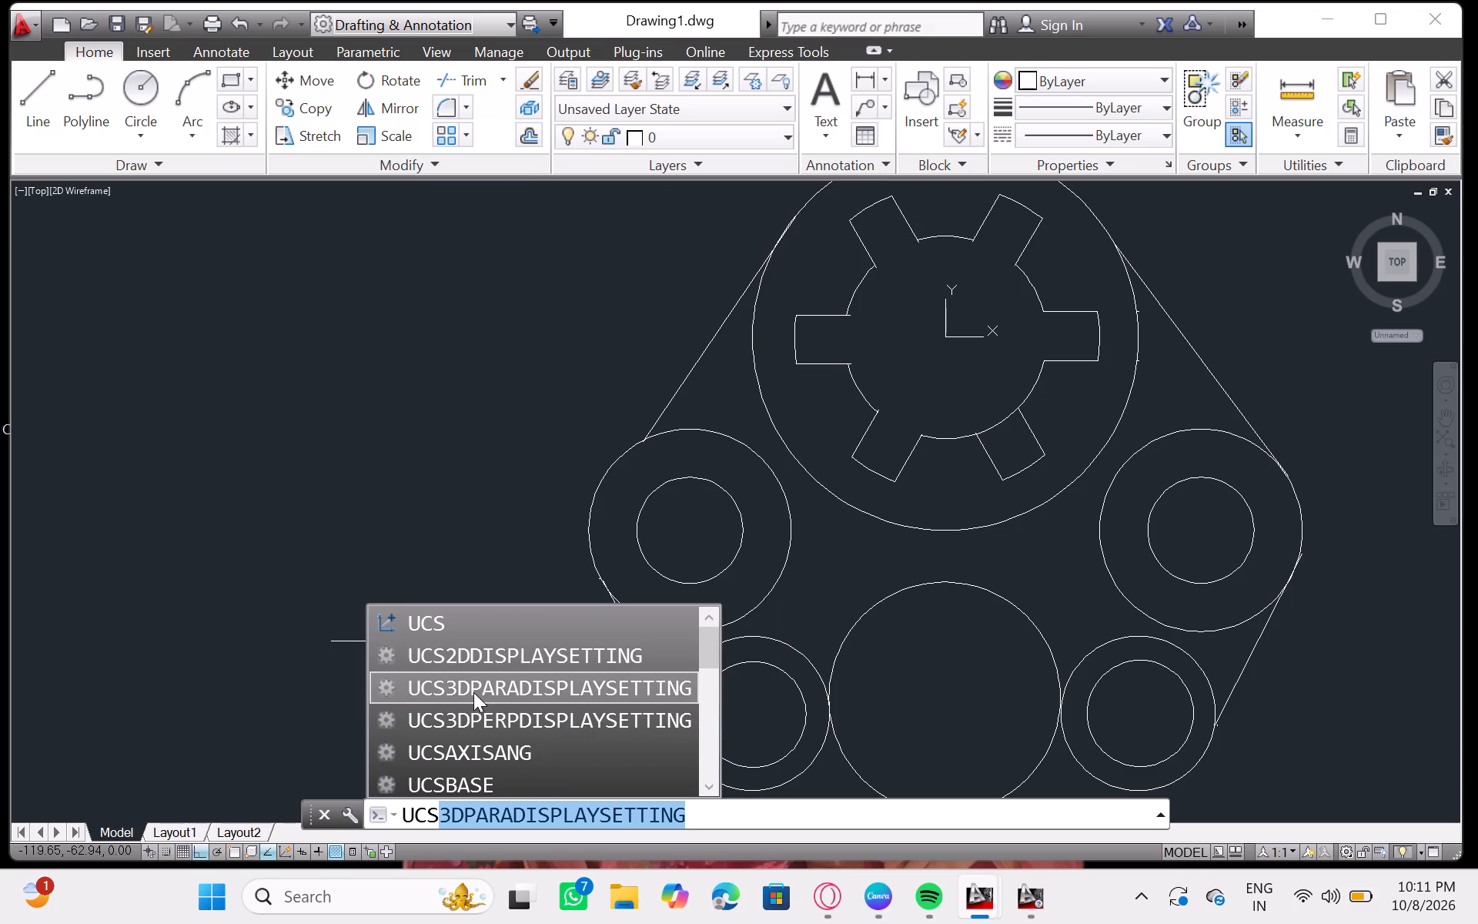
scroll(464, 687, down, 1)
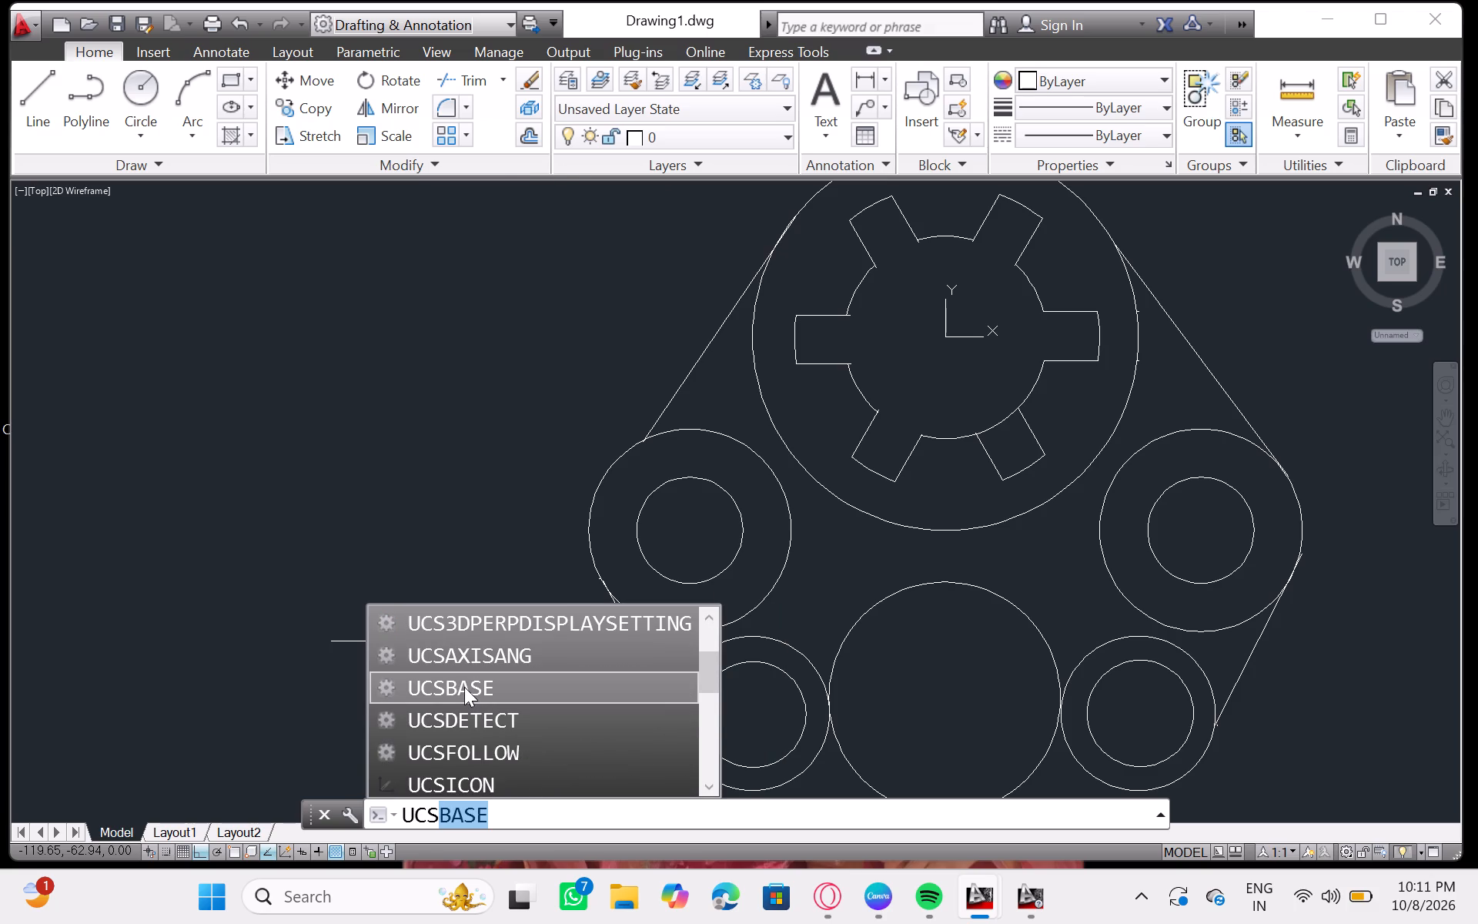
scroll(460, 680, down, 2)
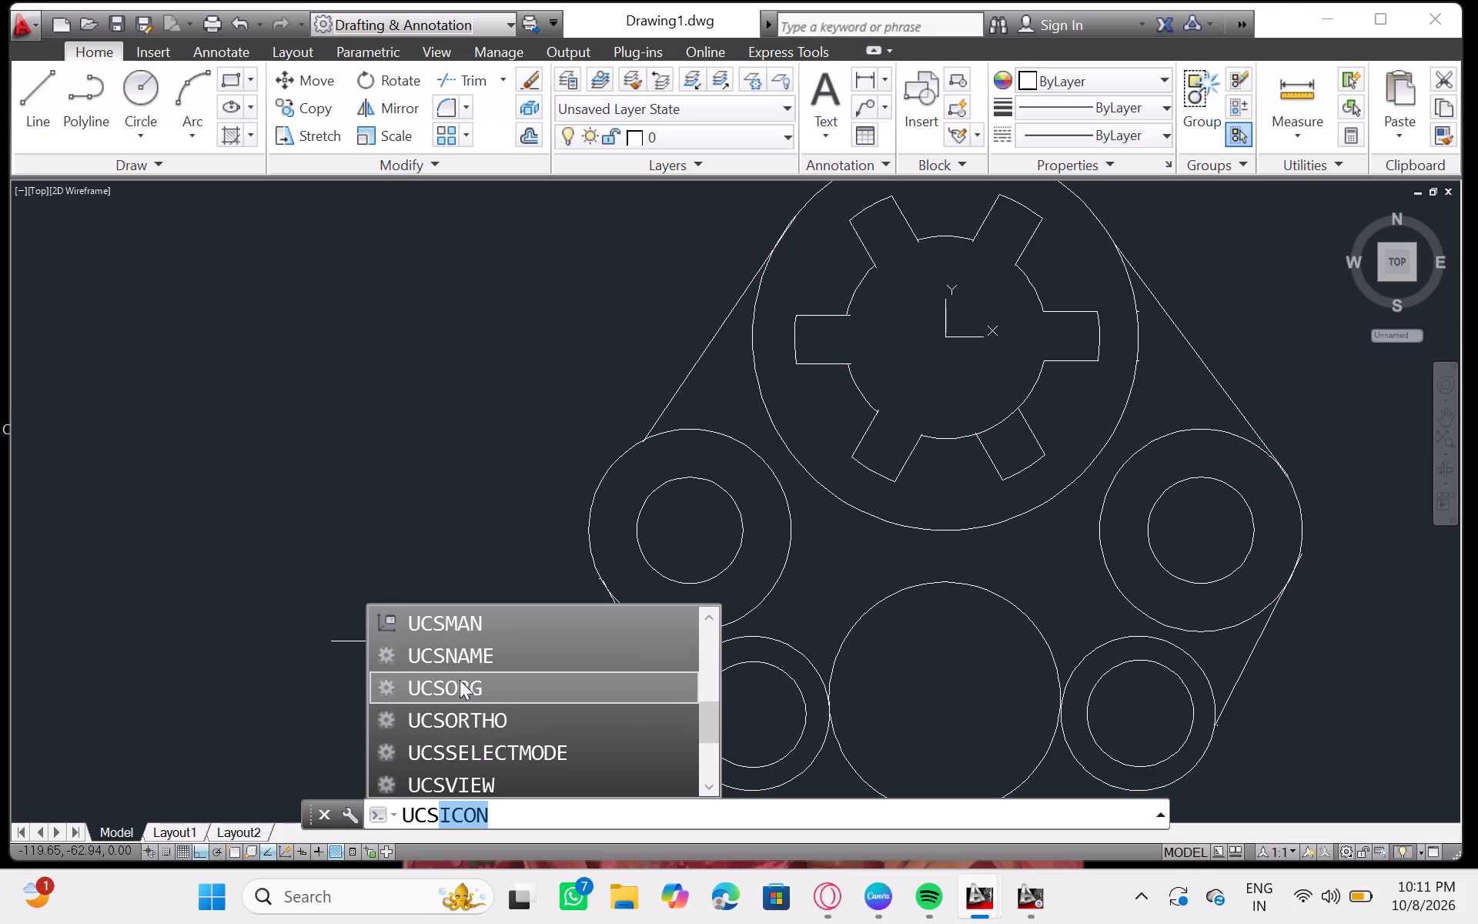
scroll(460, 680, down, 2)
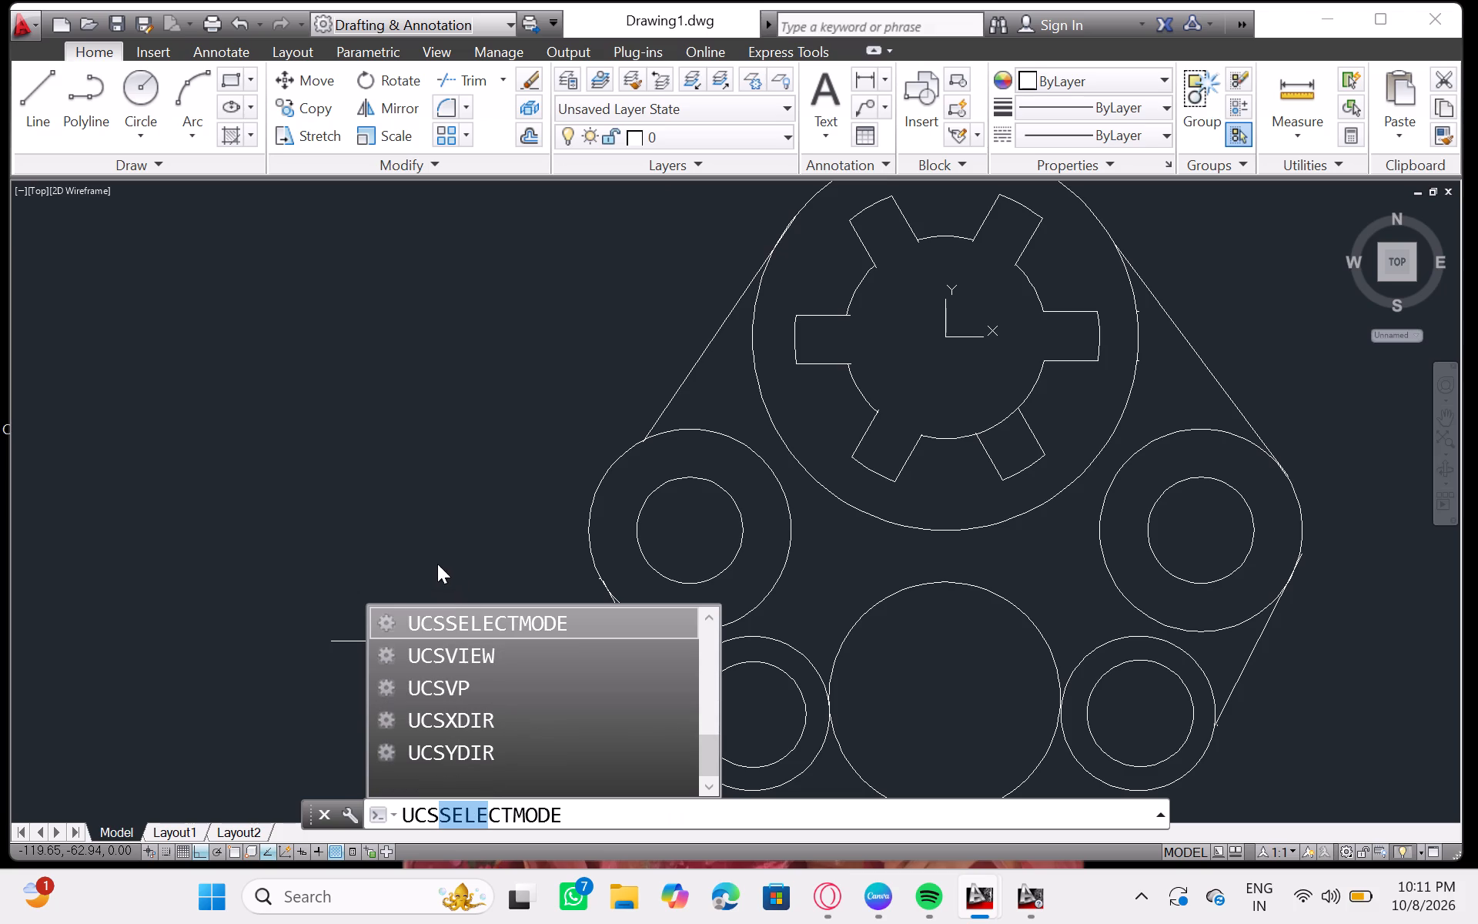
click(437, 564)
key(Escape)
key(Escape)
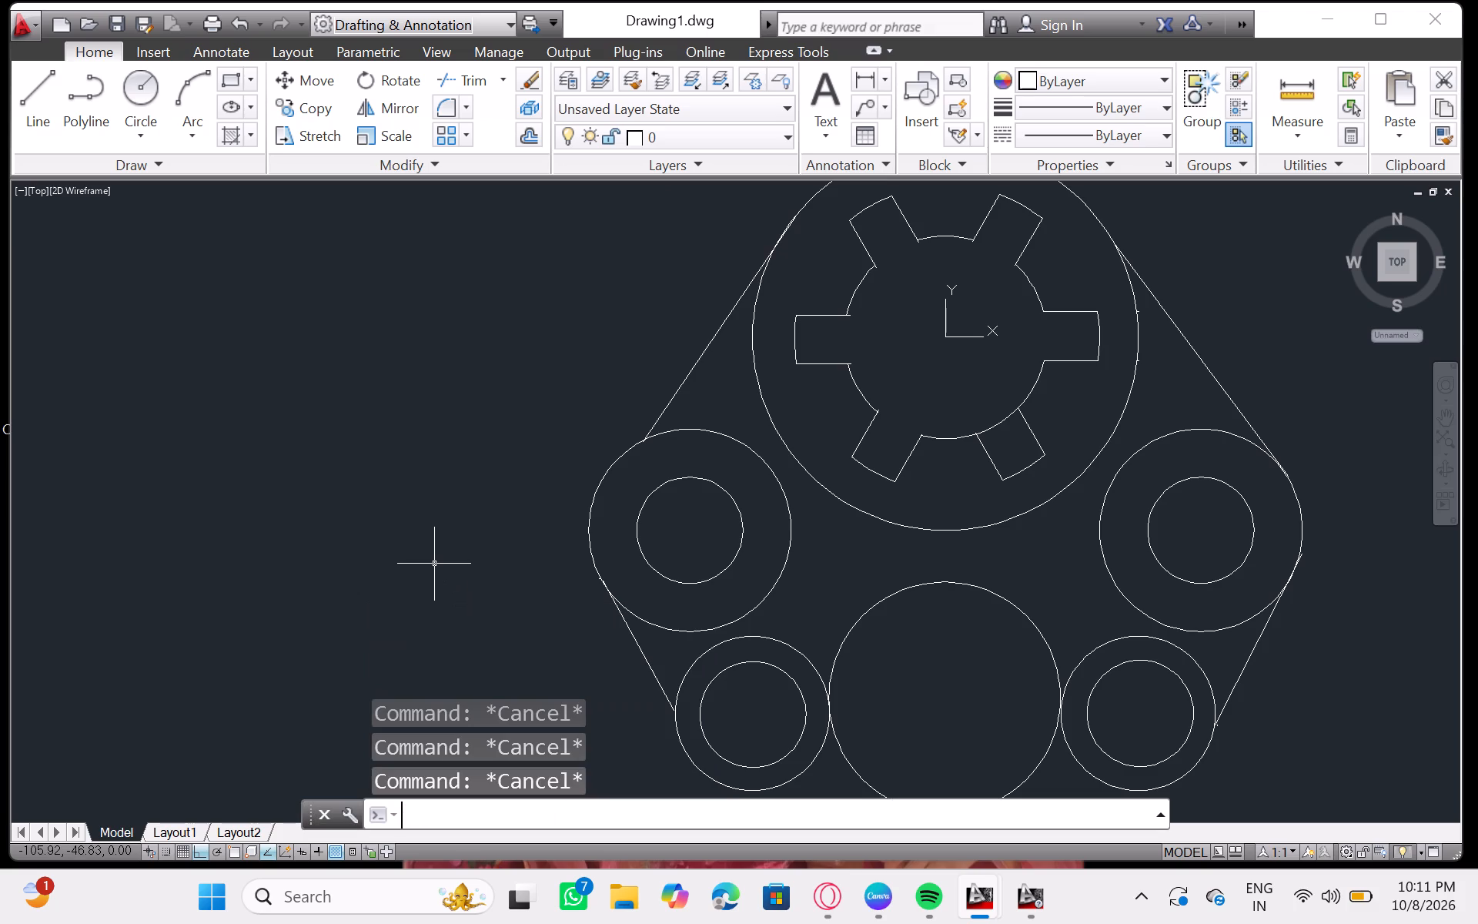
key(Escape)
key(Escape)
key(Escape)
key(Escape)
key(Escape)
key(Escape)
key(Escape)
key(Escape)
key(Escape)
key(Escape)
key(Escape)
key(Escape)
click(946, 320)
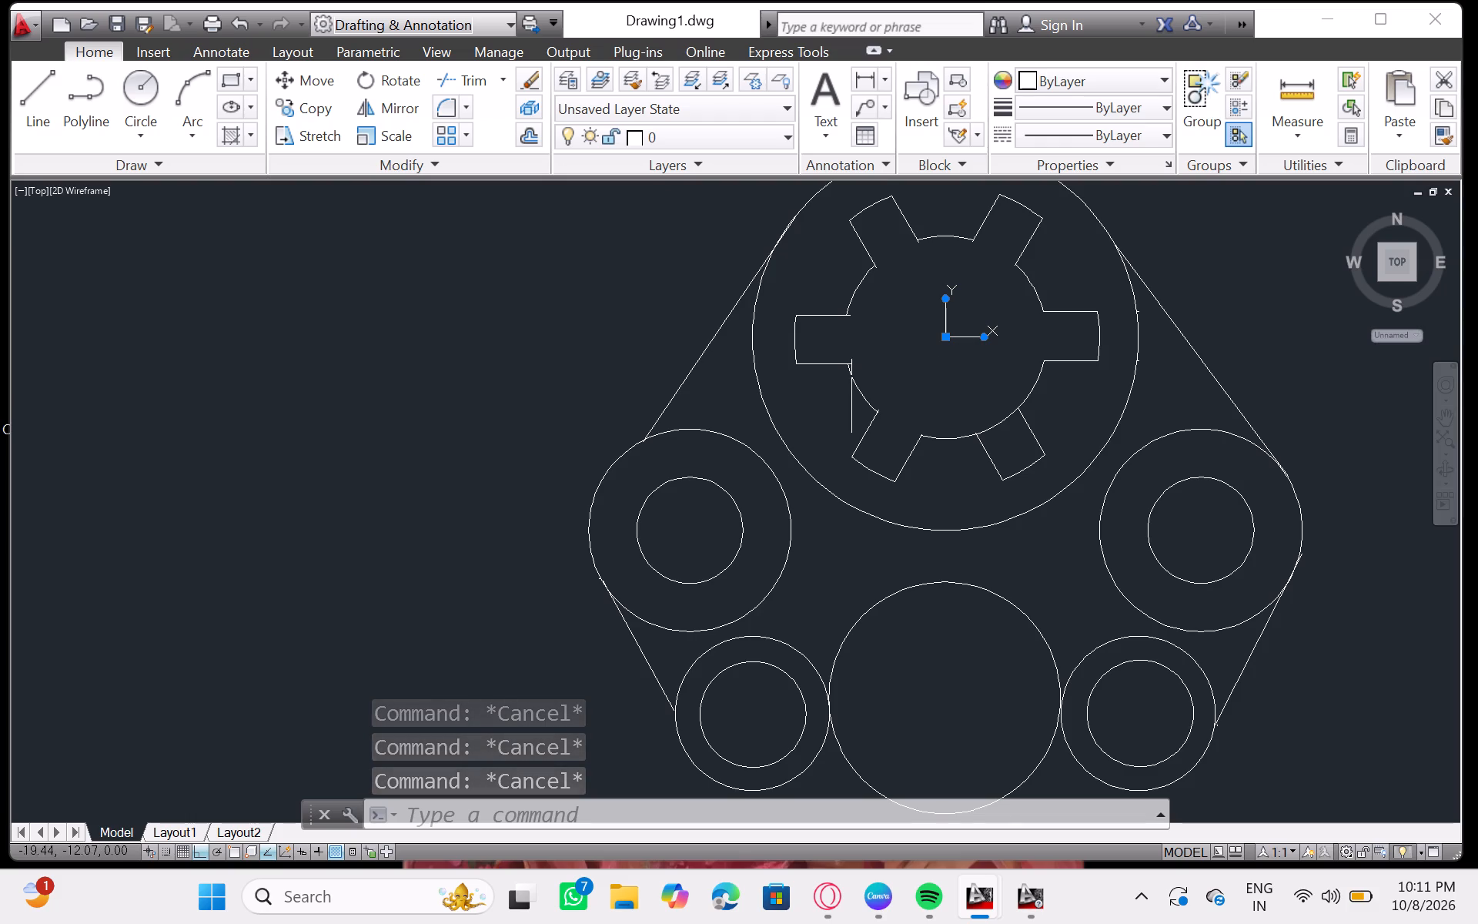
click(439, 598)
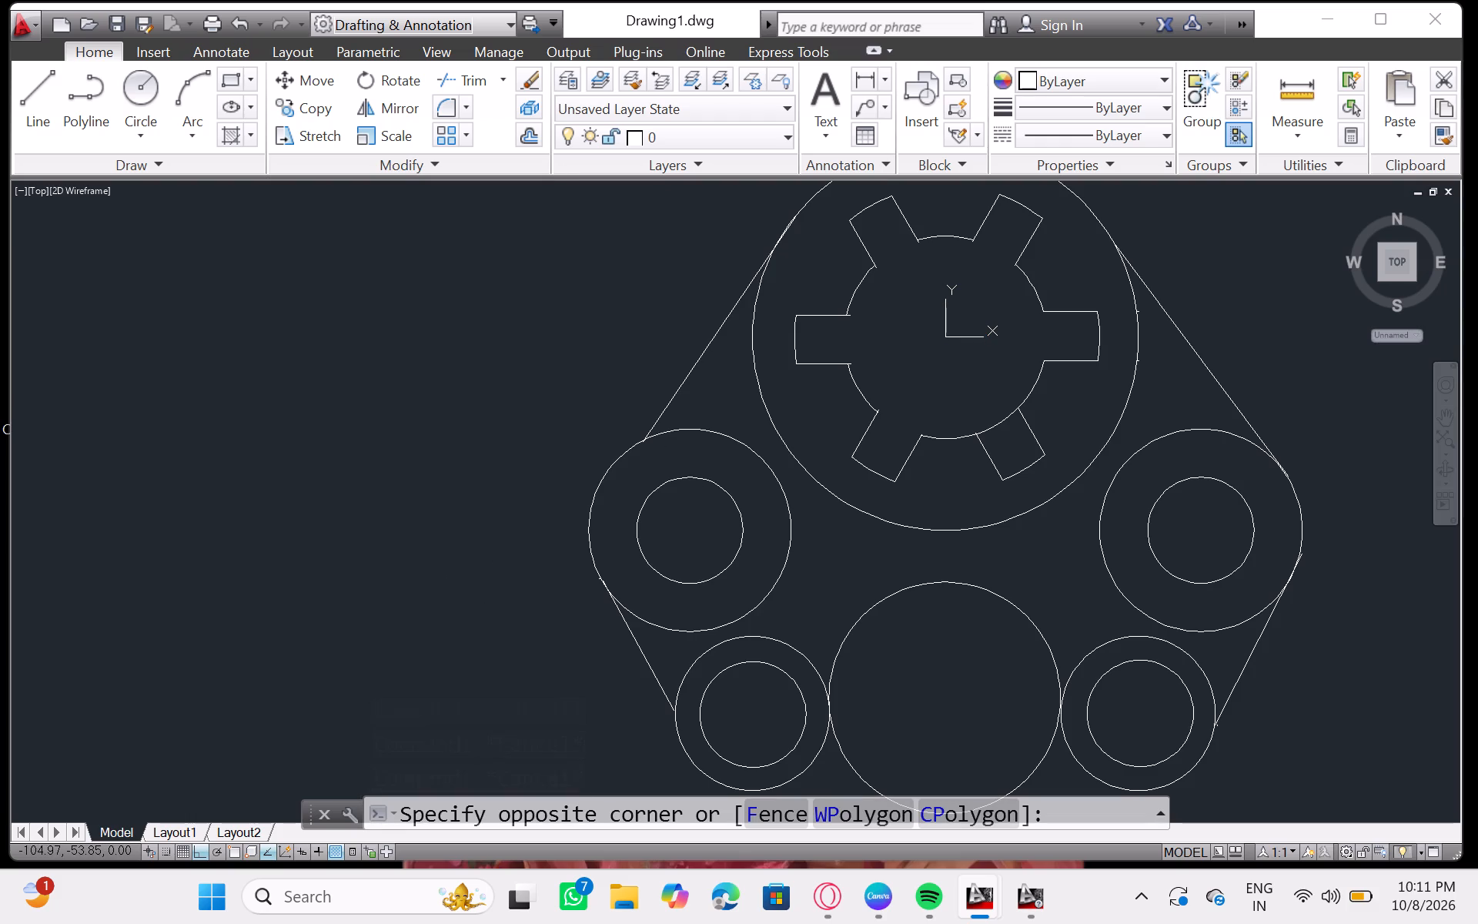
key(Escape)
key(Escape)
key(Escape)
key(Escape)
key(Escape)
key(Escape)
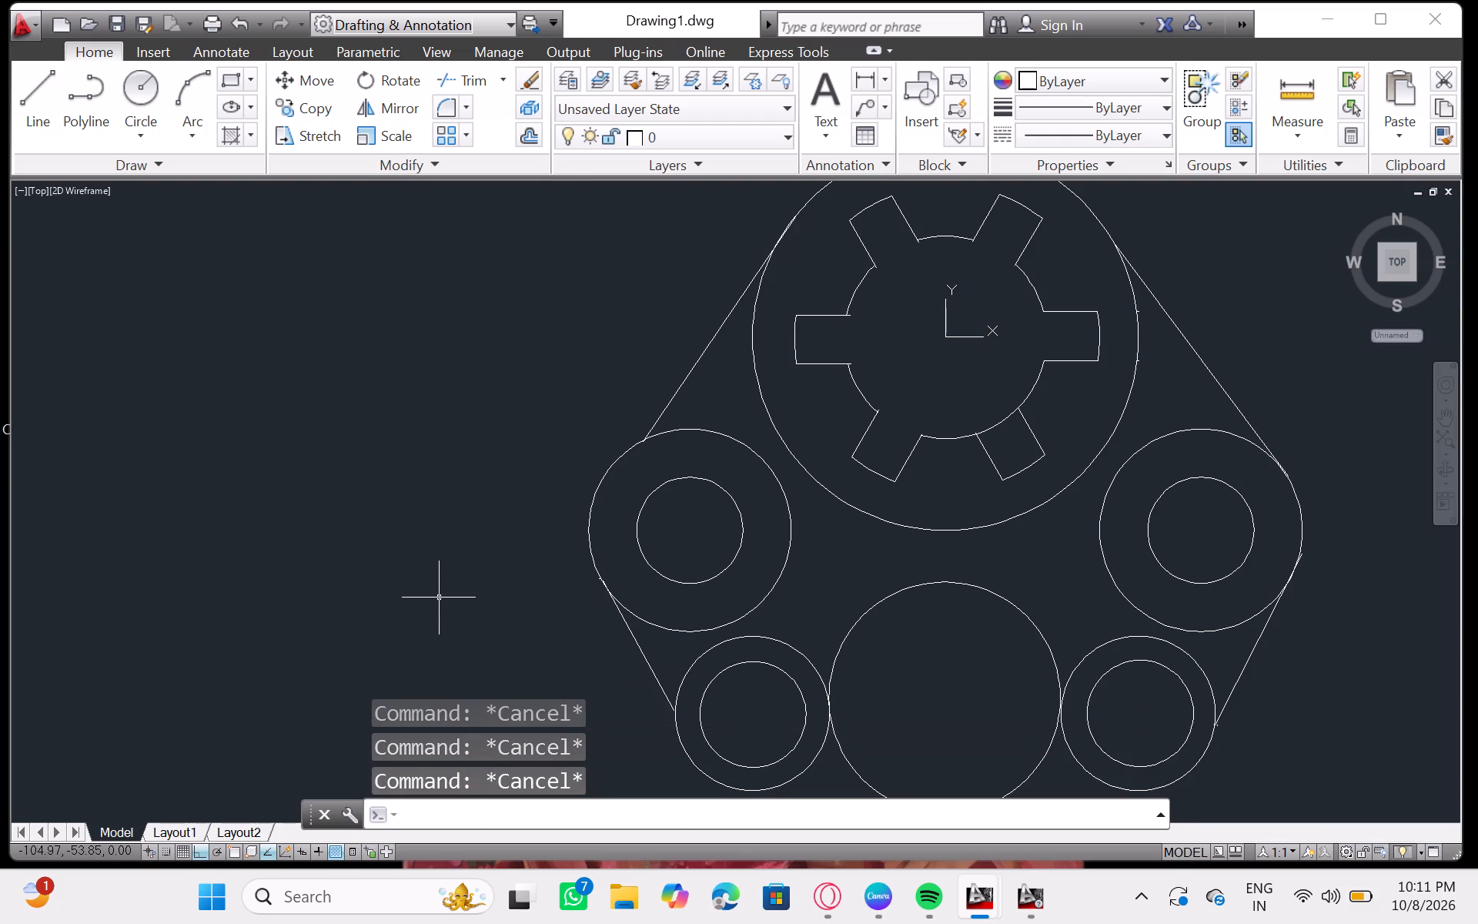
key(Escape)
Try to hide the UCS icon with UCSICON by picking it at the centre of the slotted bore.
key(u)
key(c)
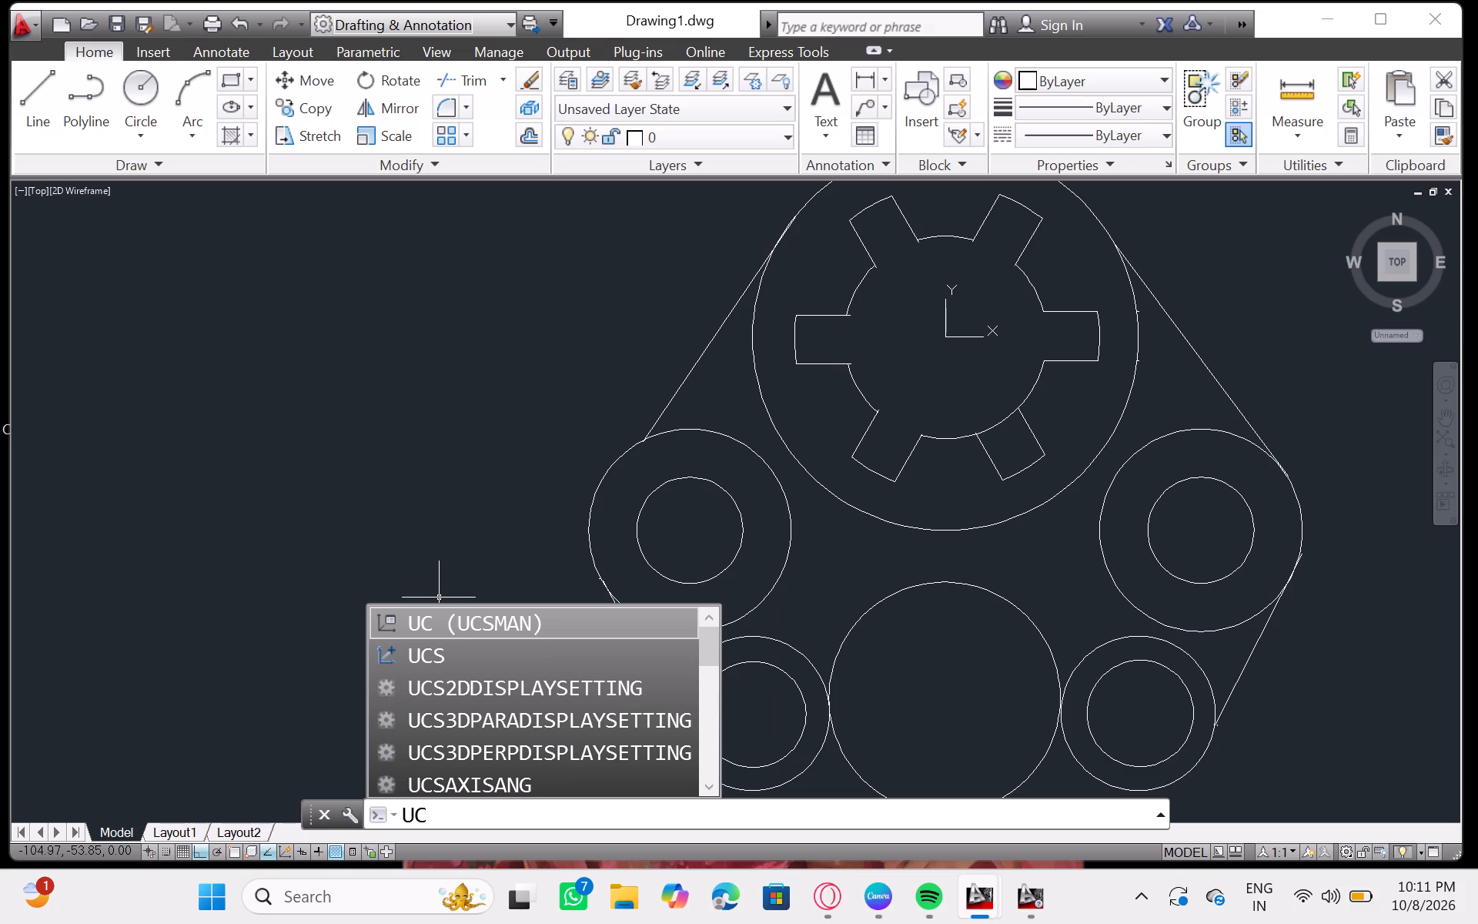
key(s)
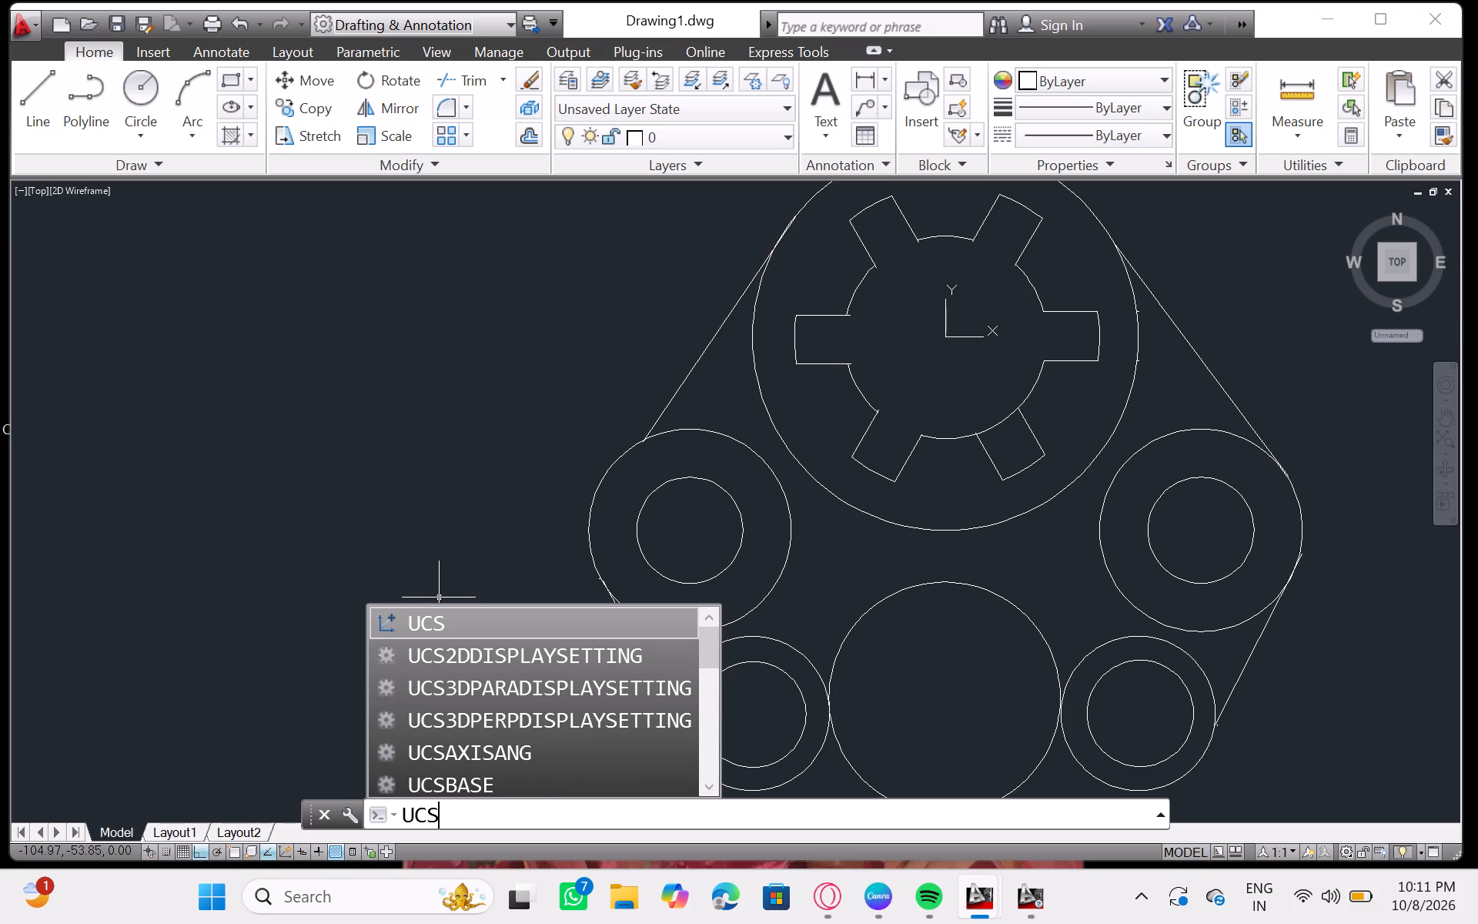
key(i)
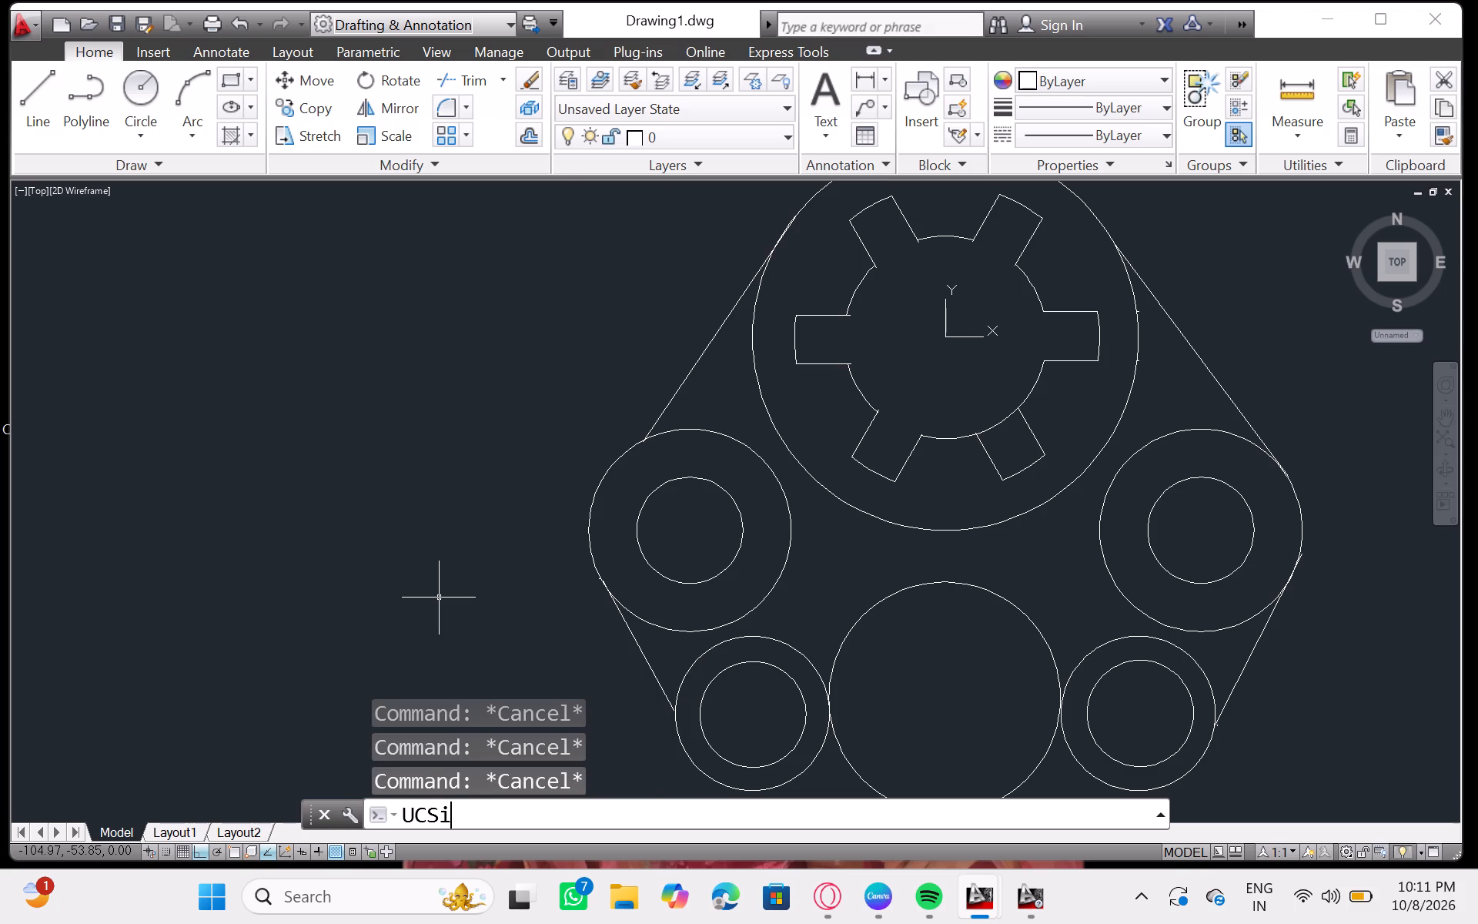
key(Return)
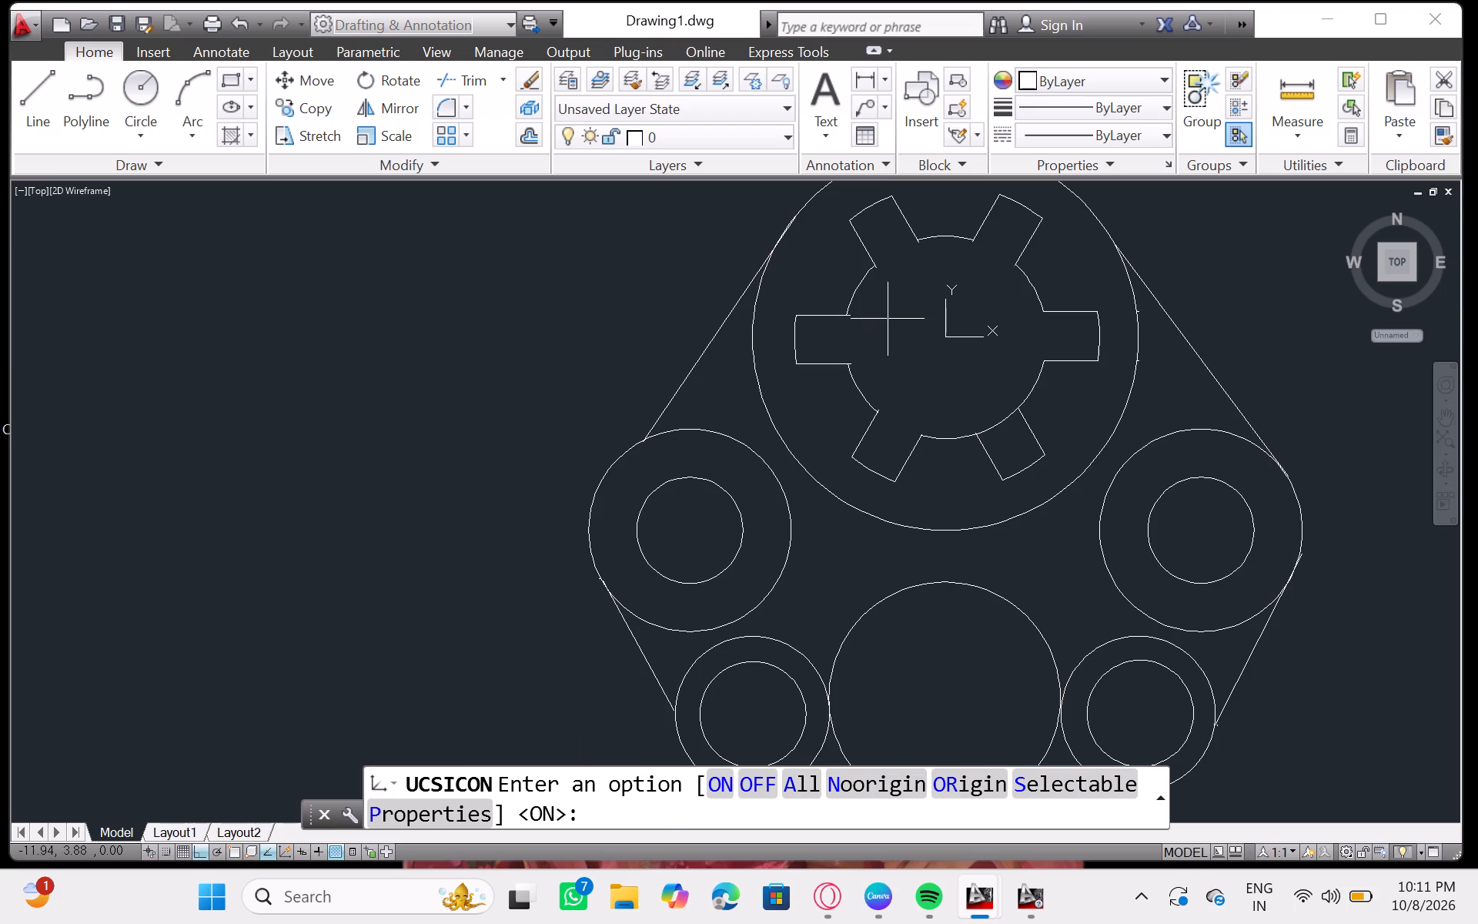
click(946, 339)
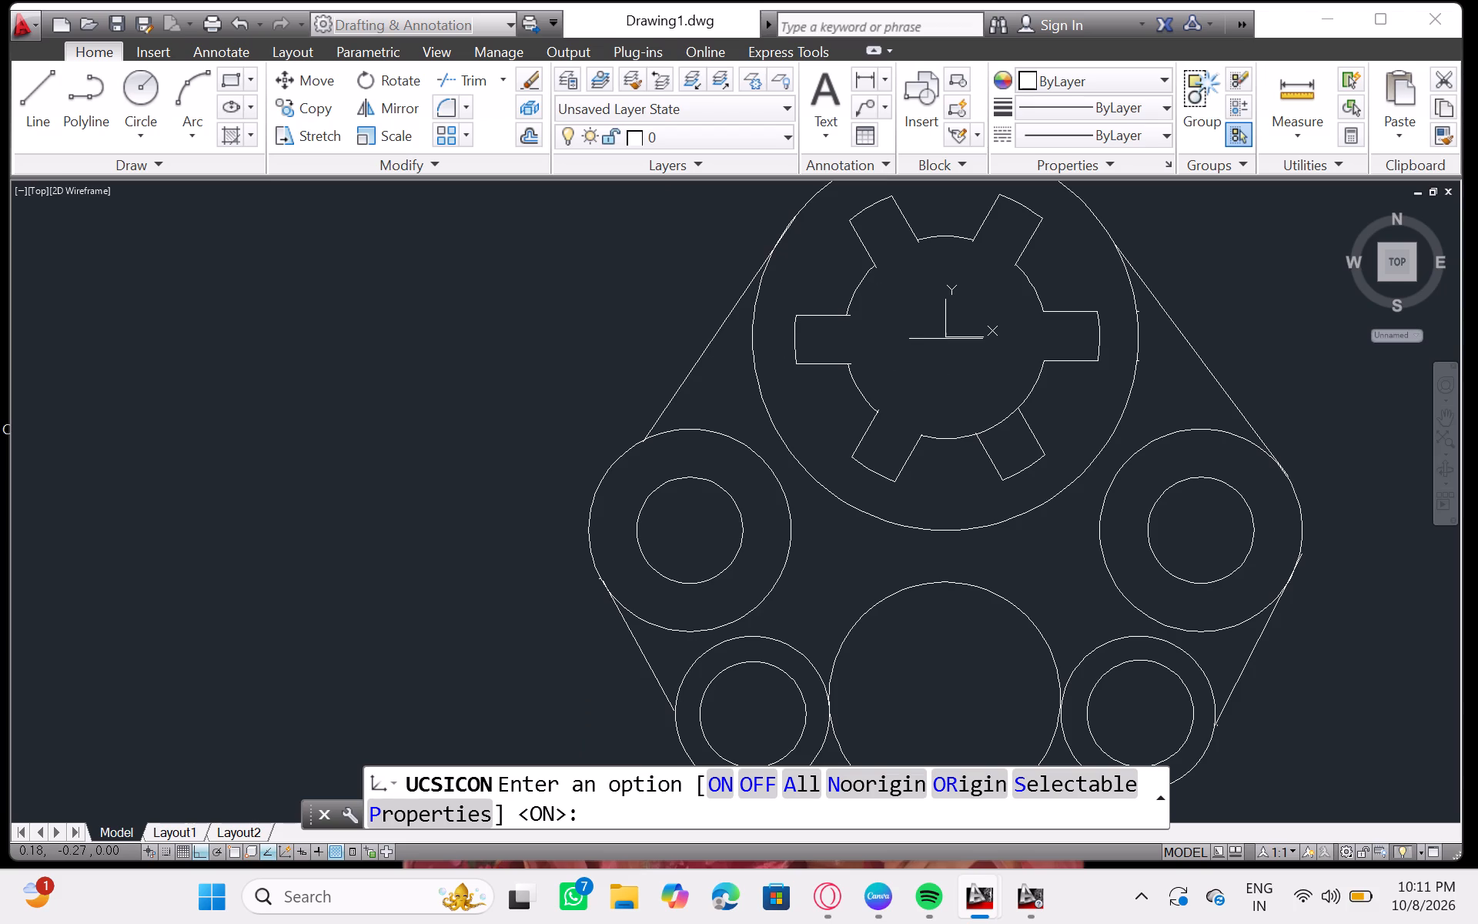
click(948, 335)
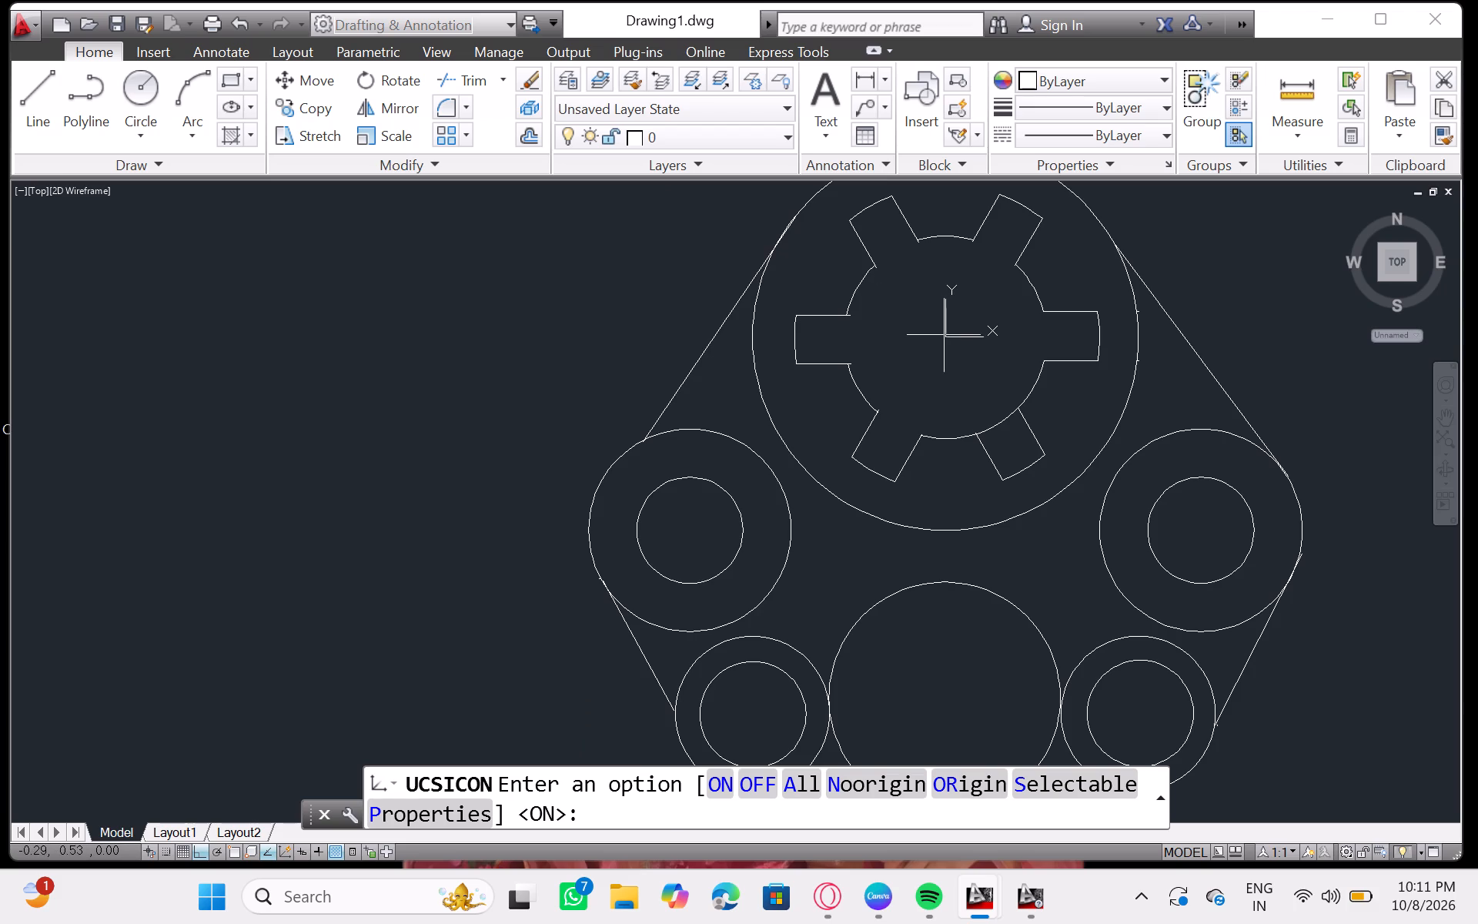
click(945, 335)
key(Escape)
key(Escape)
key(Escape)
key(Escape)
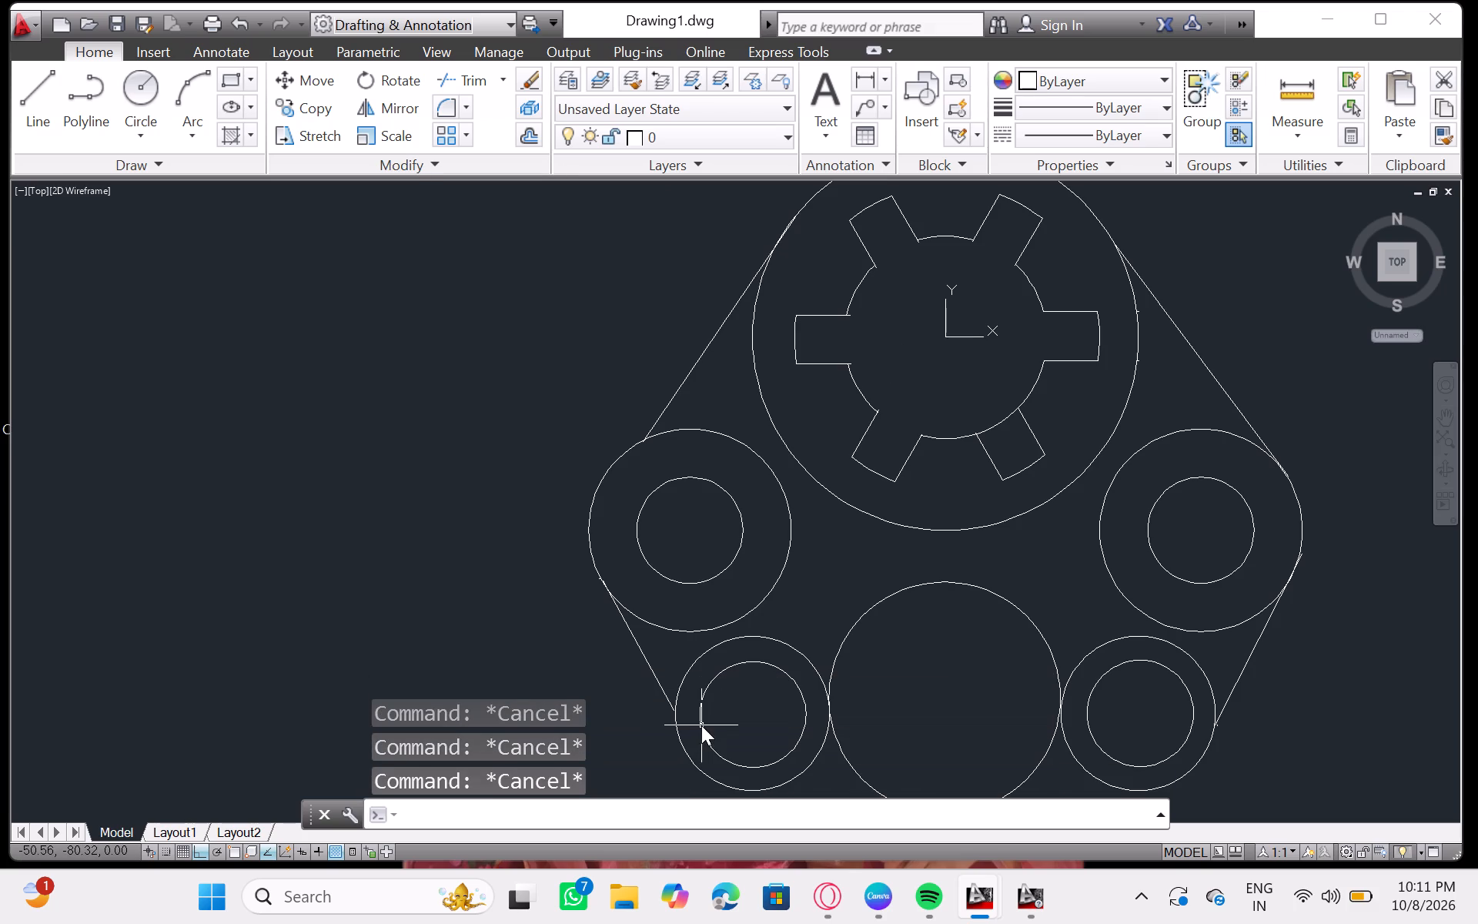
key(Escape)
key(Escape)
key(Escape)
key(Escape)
Turn off the UCS icon display using UCSICON with the OFF option.
text(ucs)
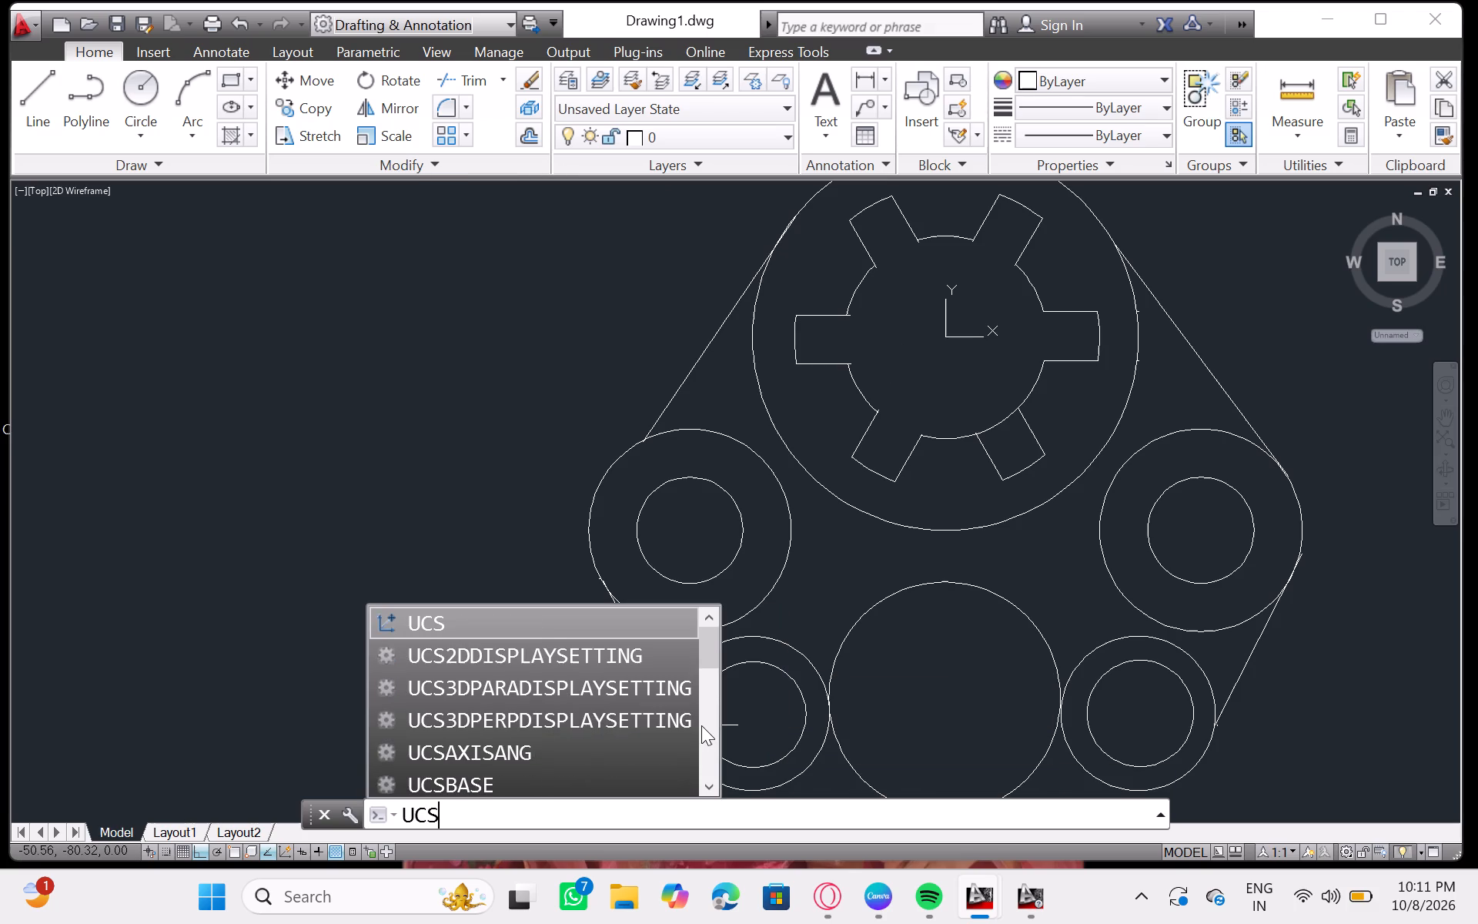
key(i)
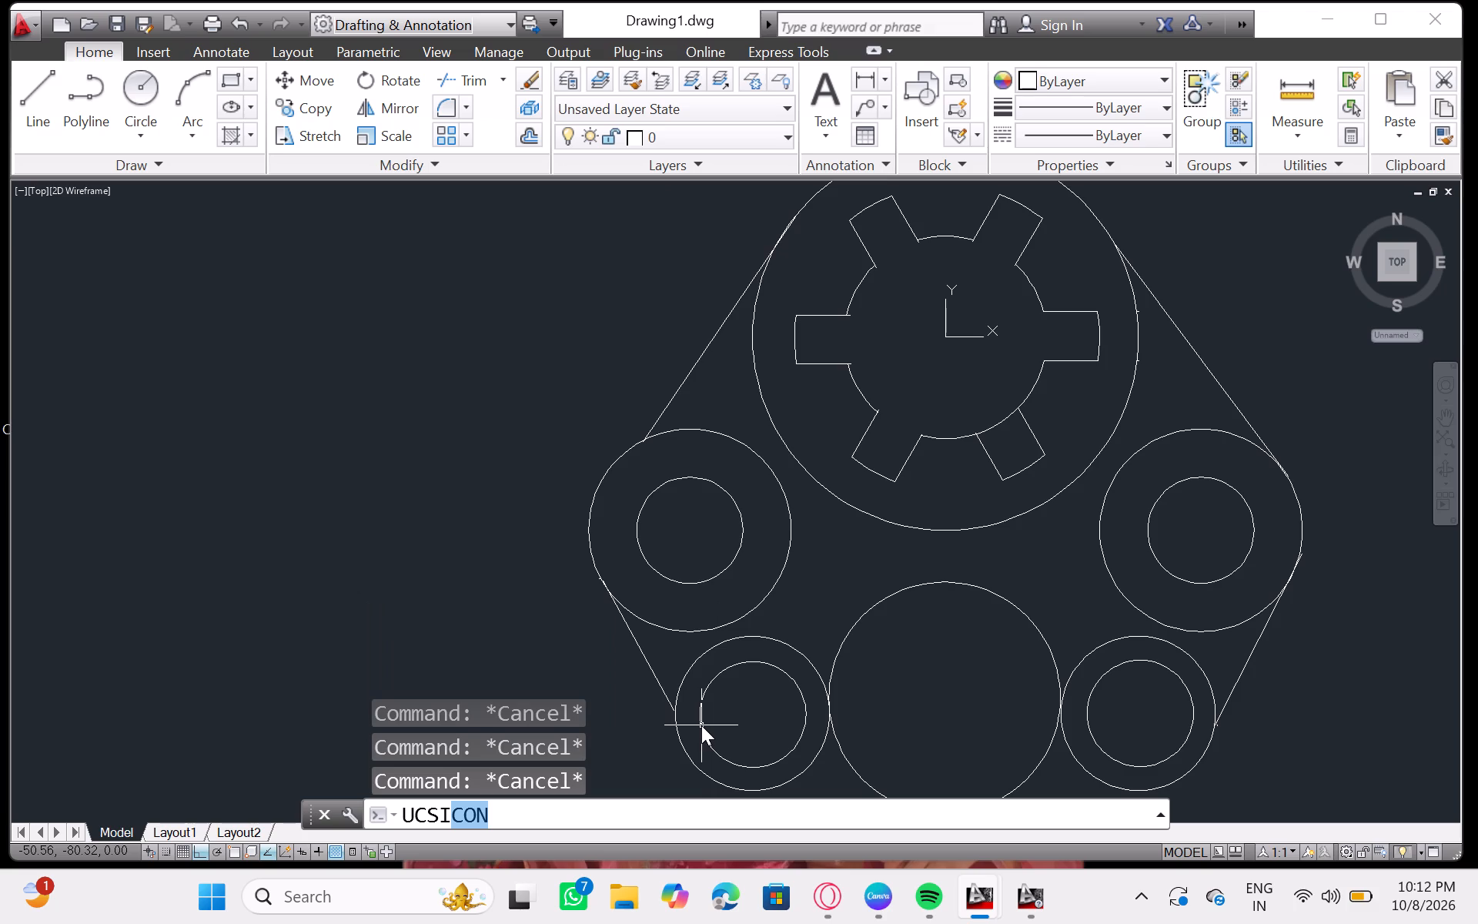
right_click(701, 725)
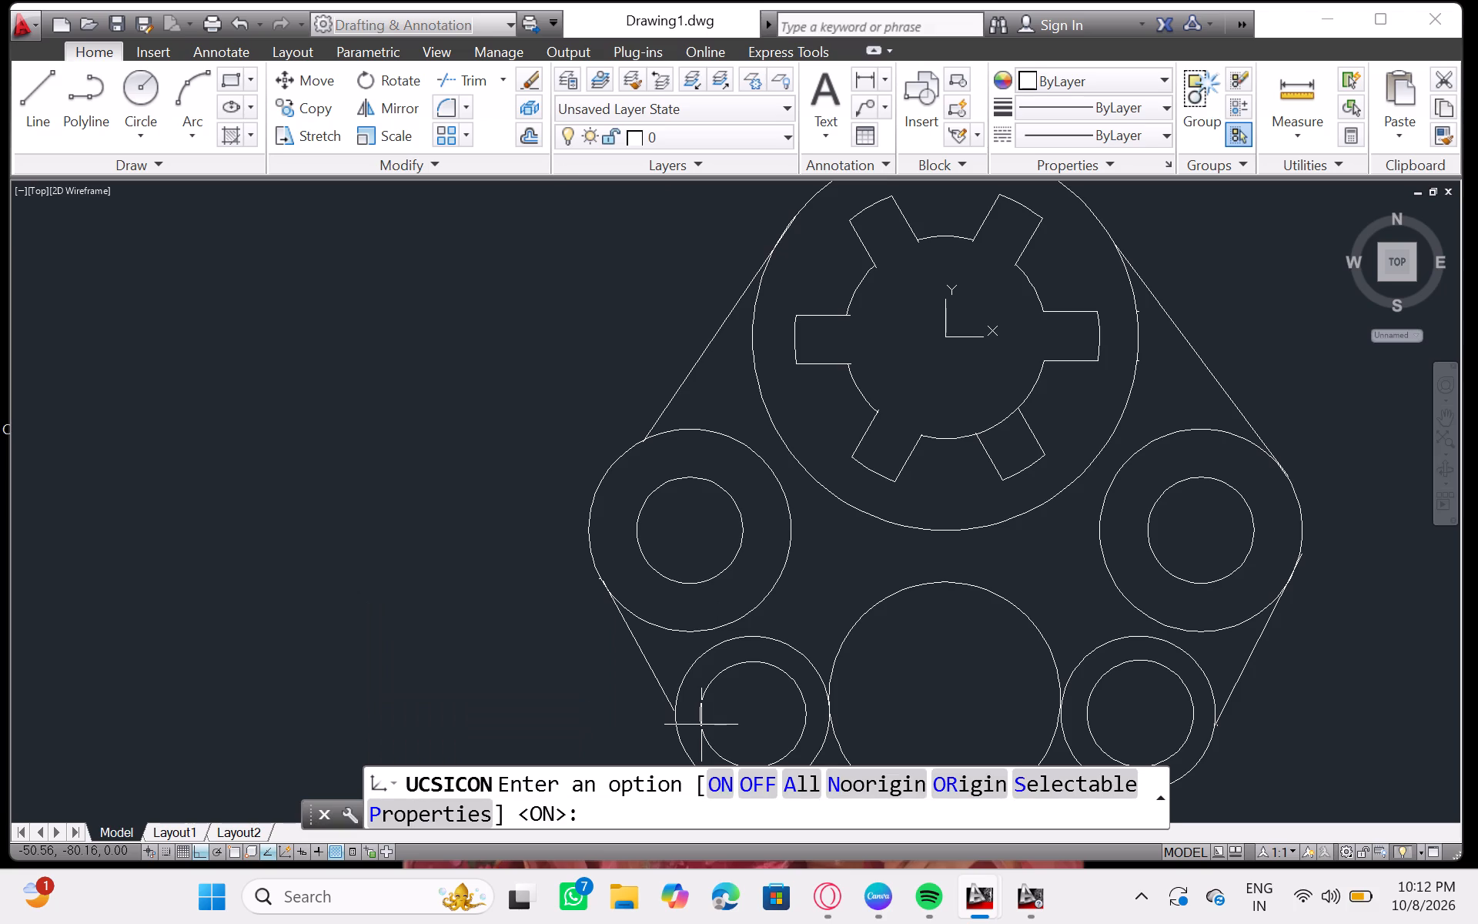
click(759, 784)
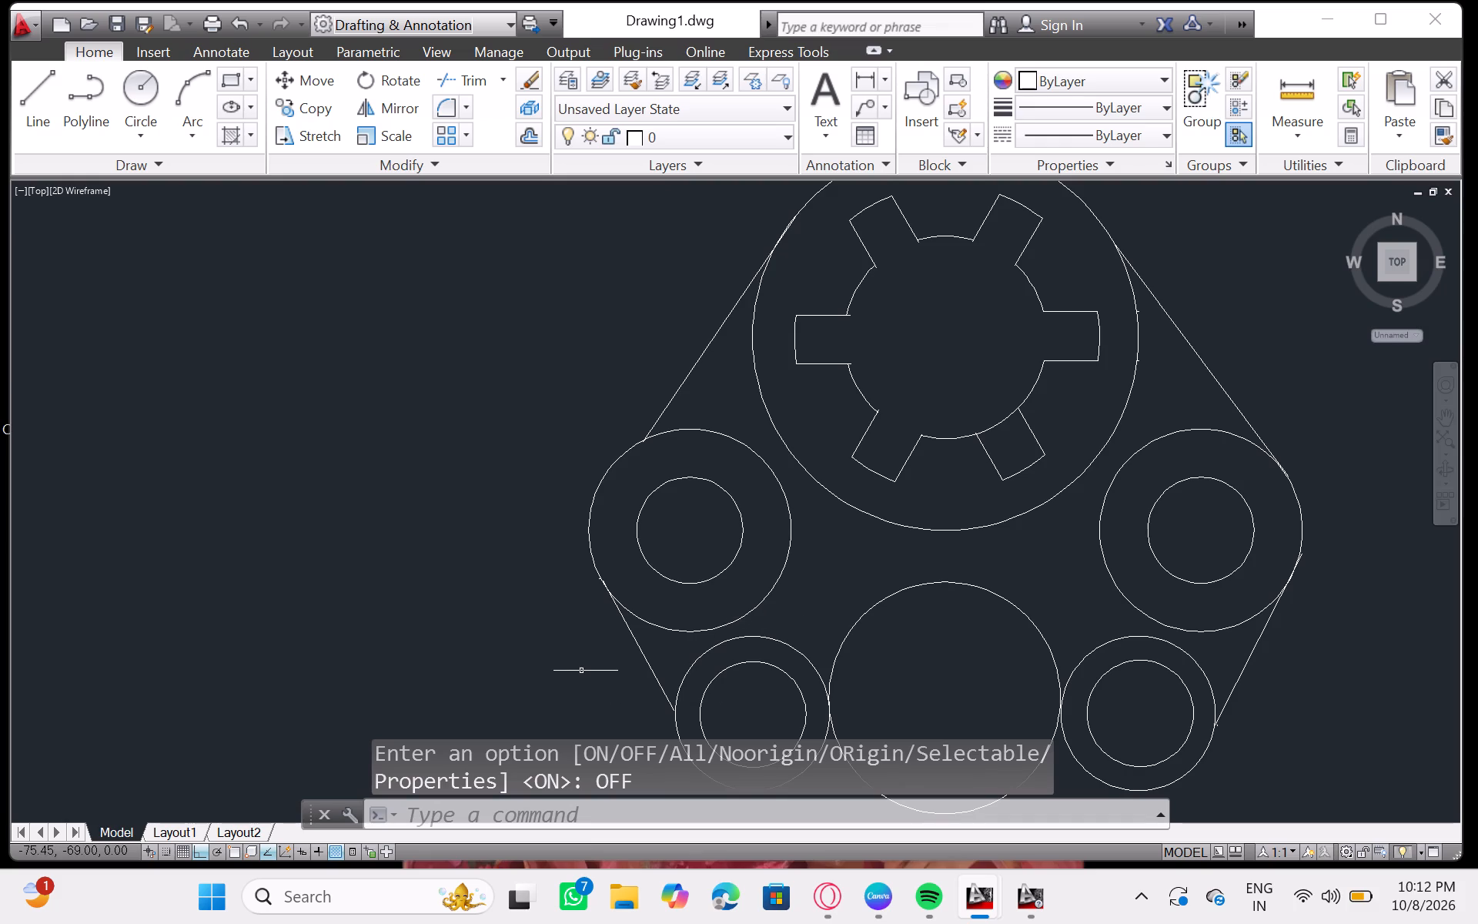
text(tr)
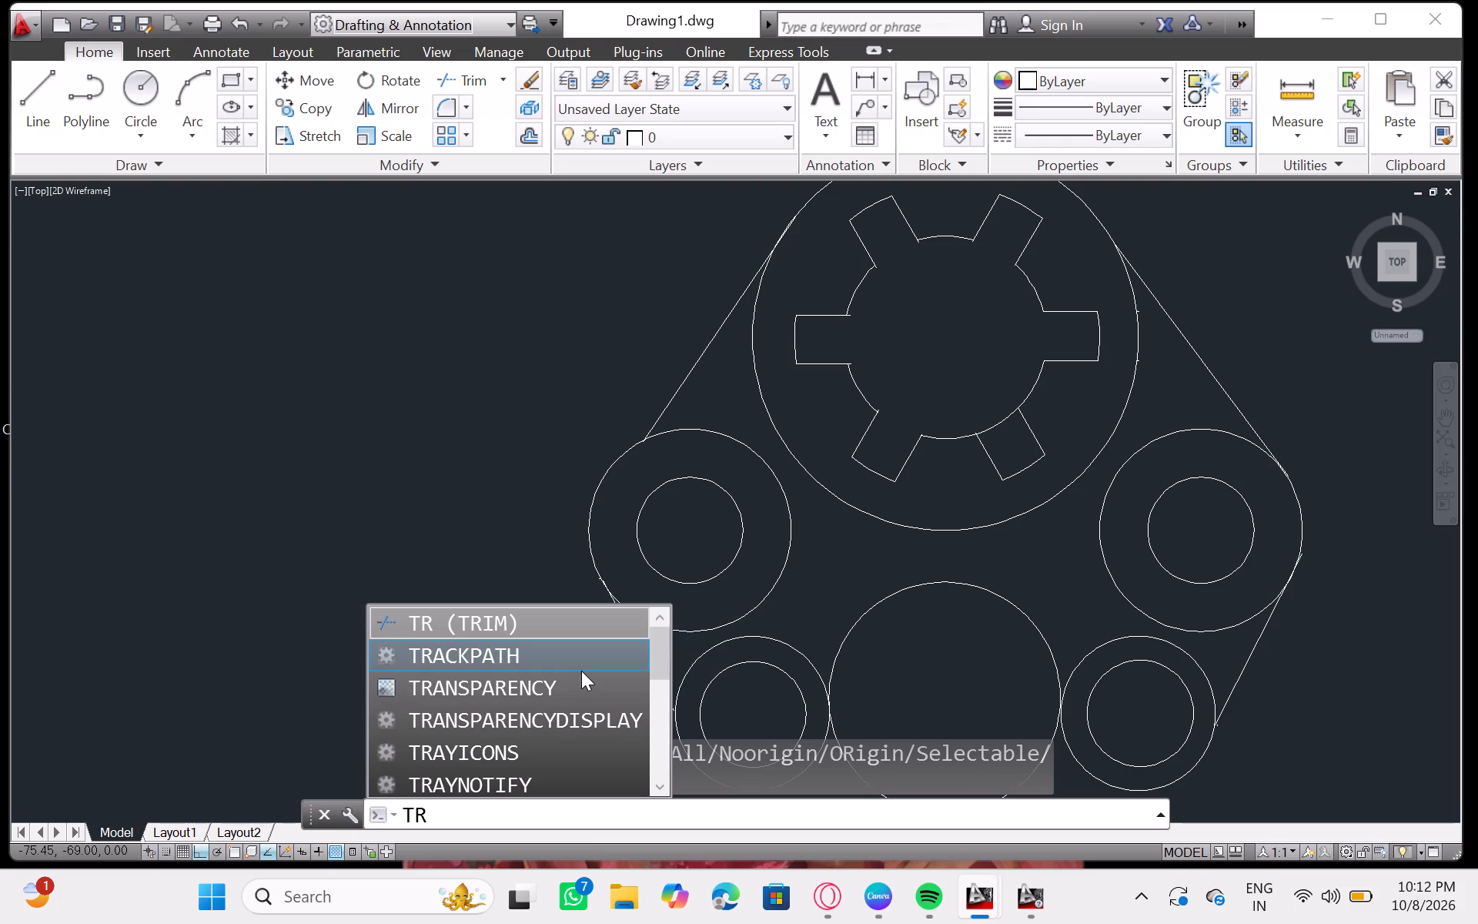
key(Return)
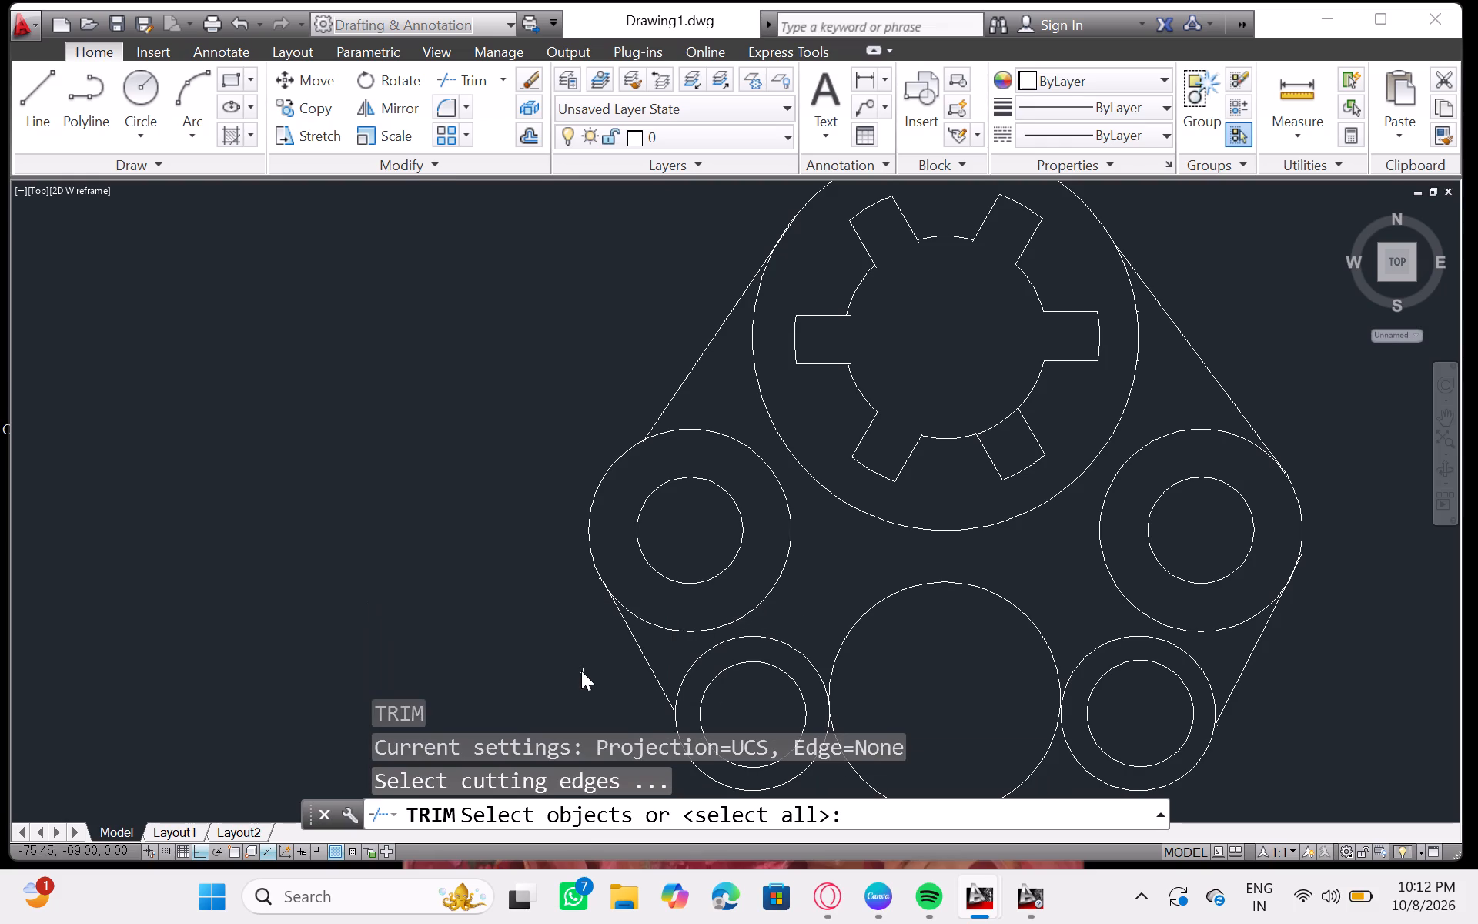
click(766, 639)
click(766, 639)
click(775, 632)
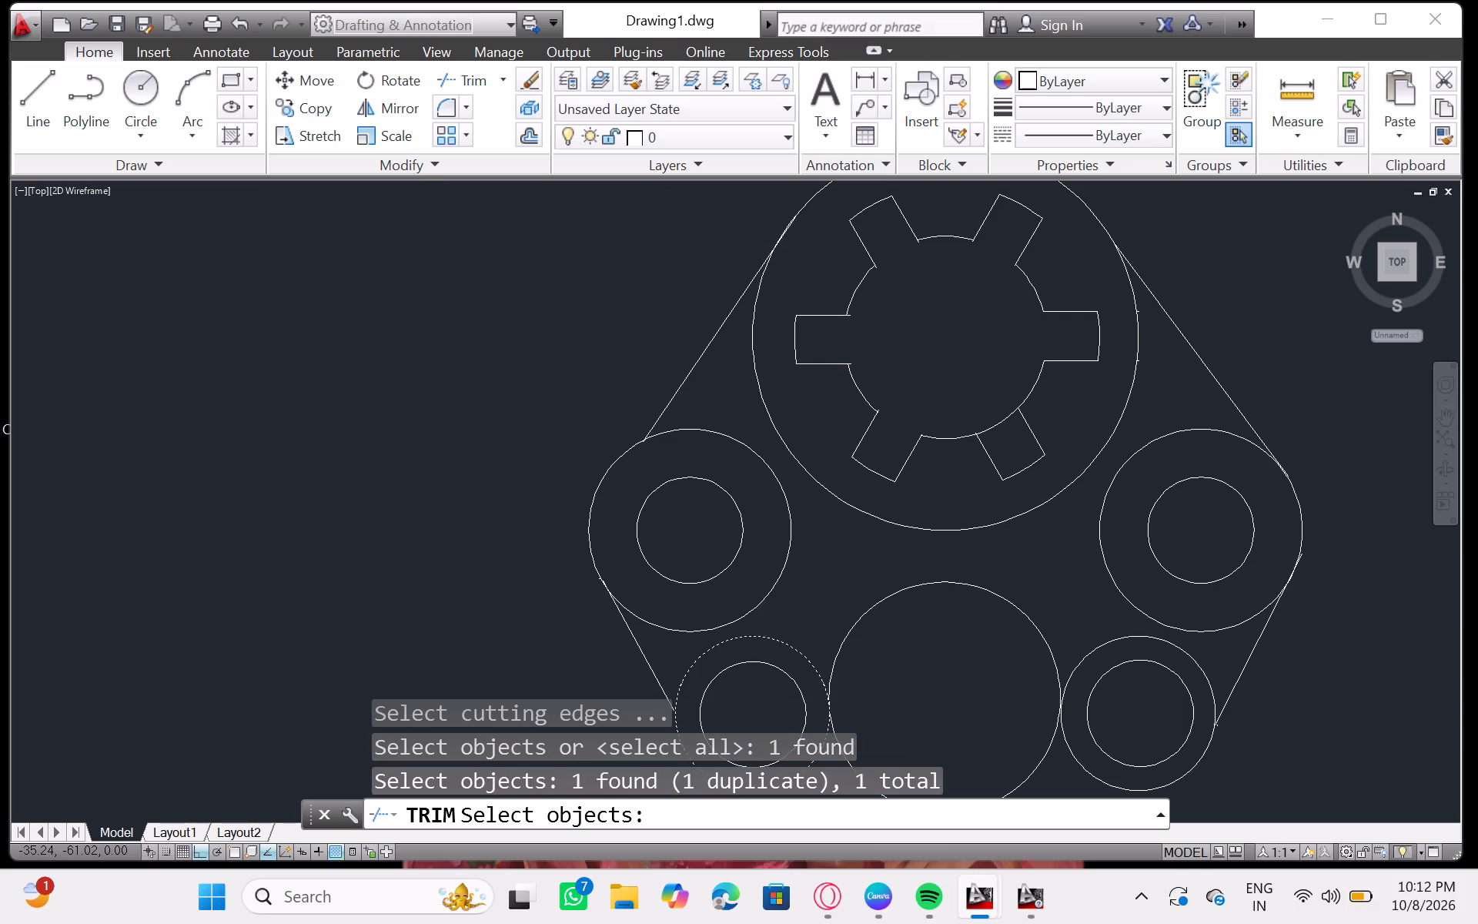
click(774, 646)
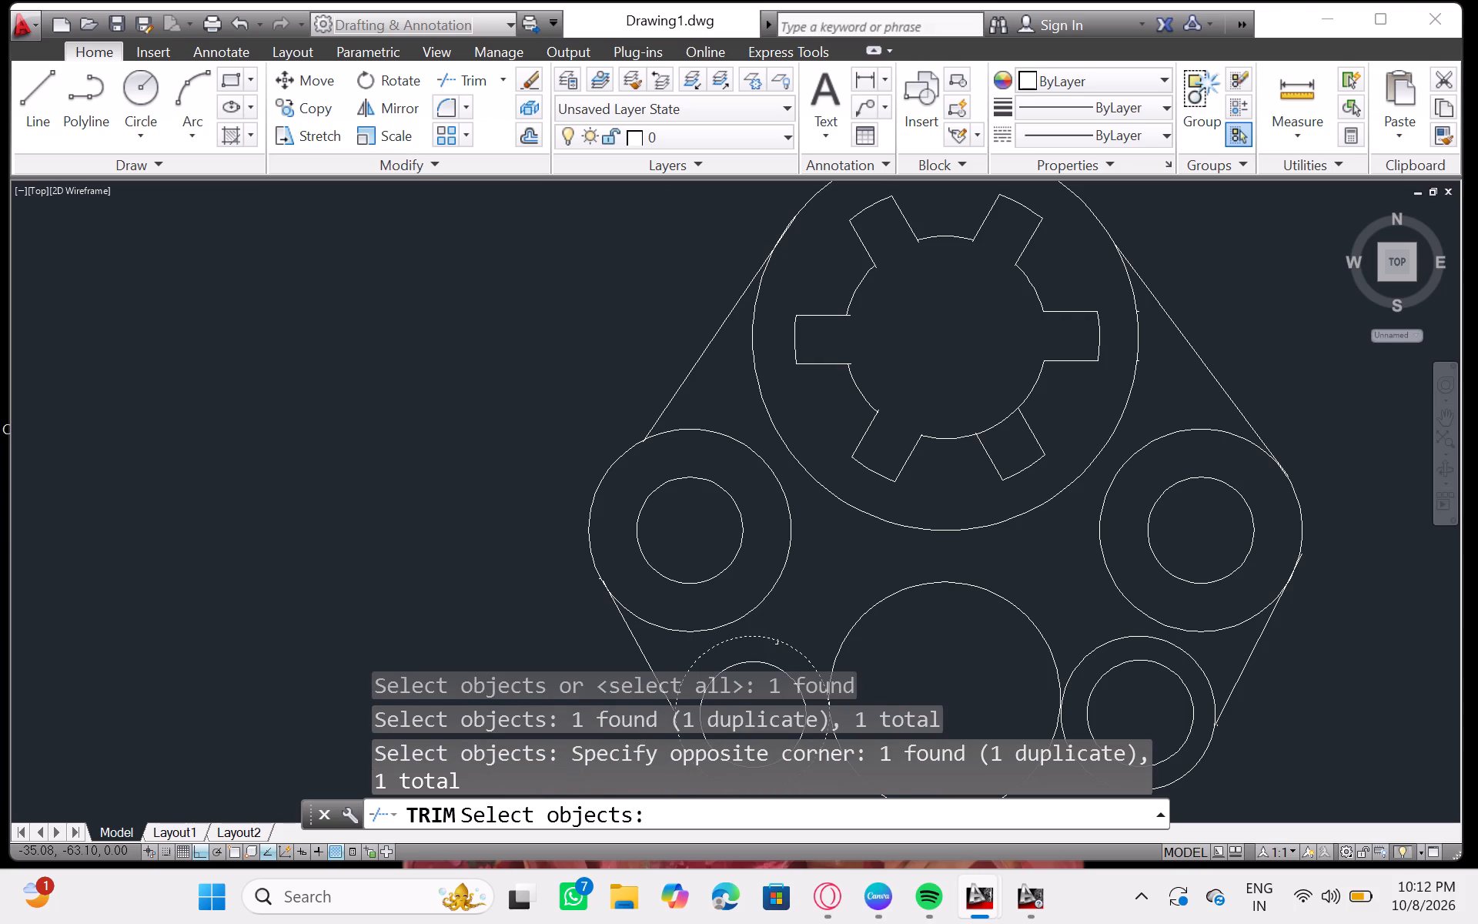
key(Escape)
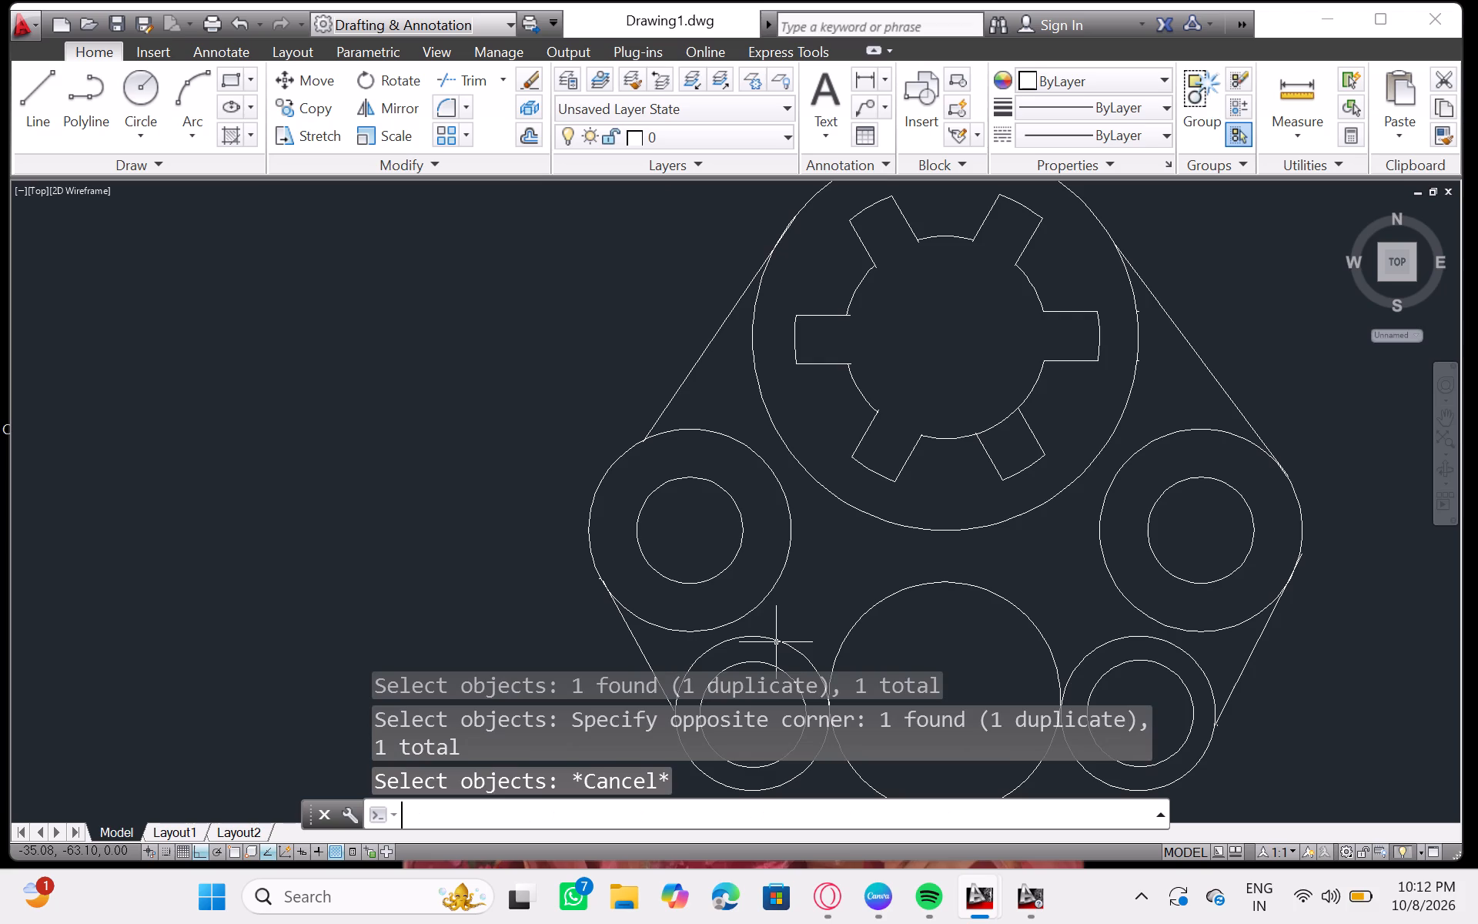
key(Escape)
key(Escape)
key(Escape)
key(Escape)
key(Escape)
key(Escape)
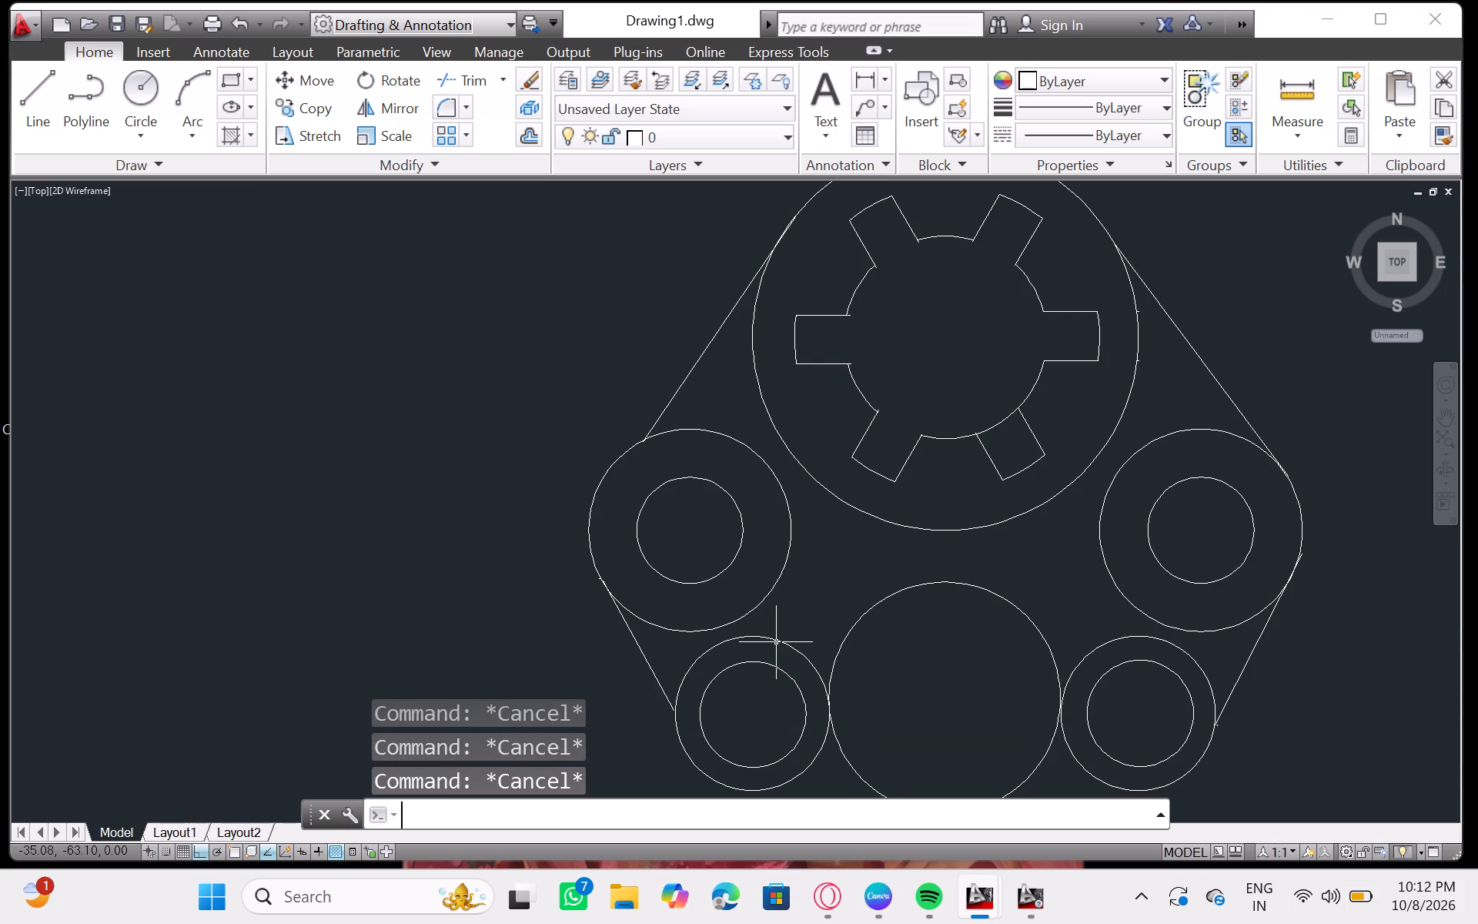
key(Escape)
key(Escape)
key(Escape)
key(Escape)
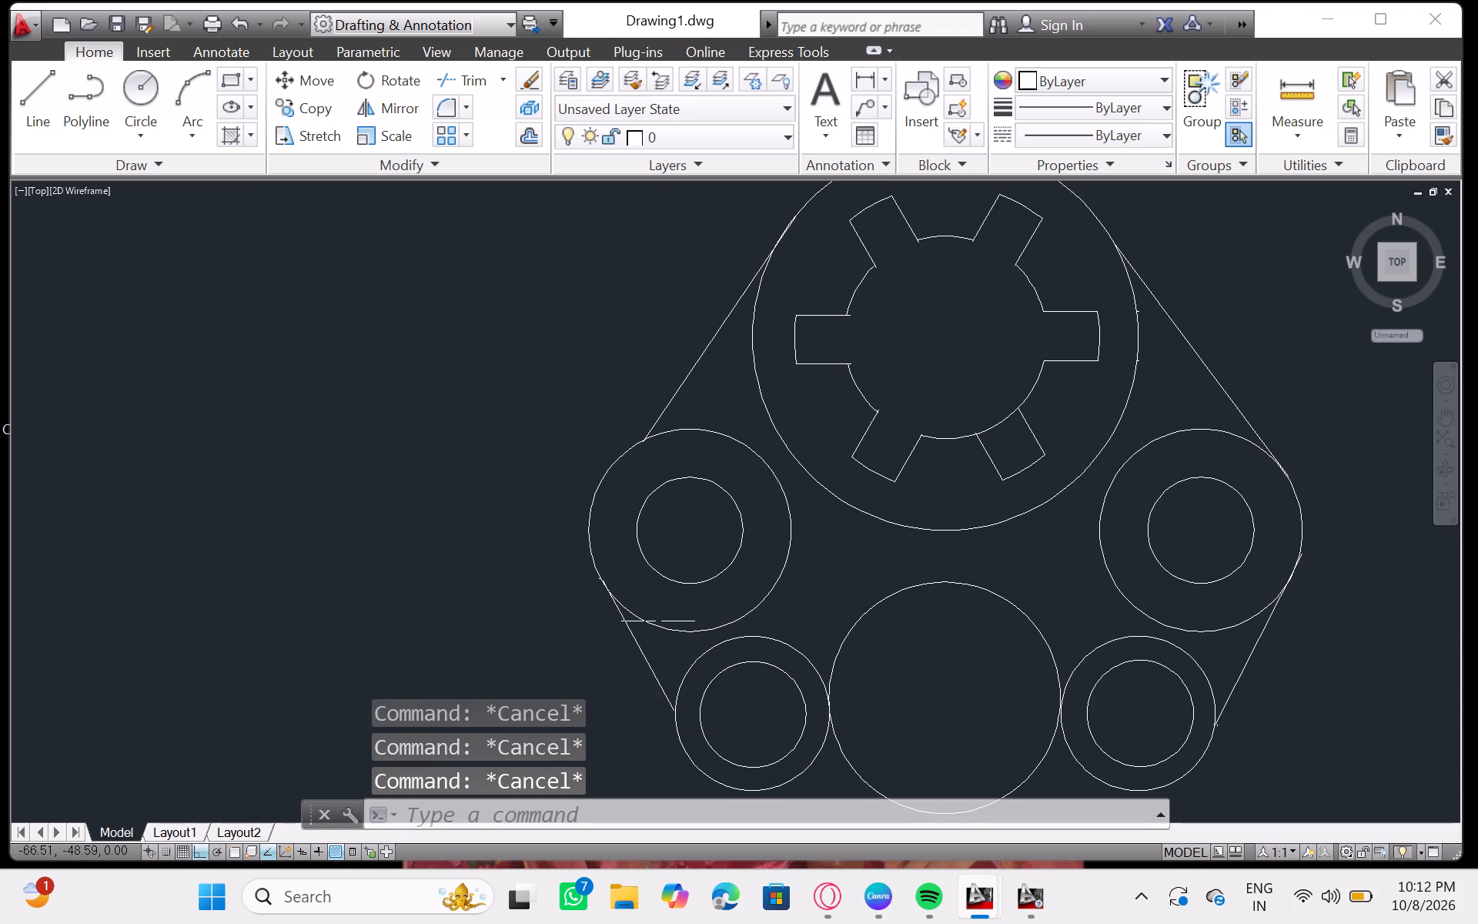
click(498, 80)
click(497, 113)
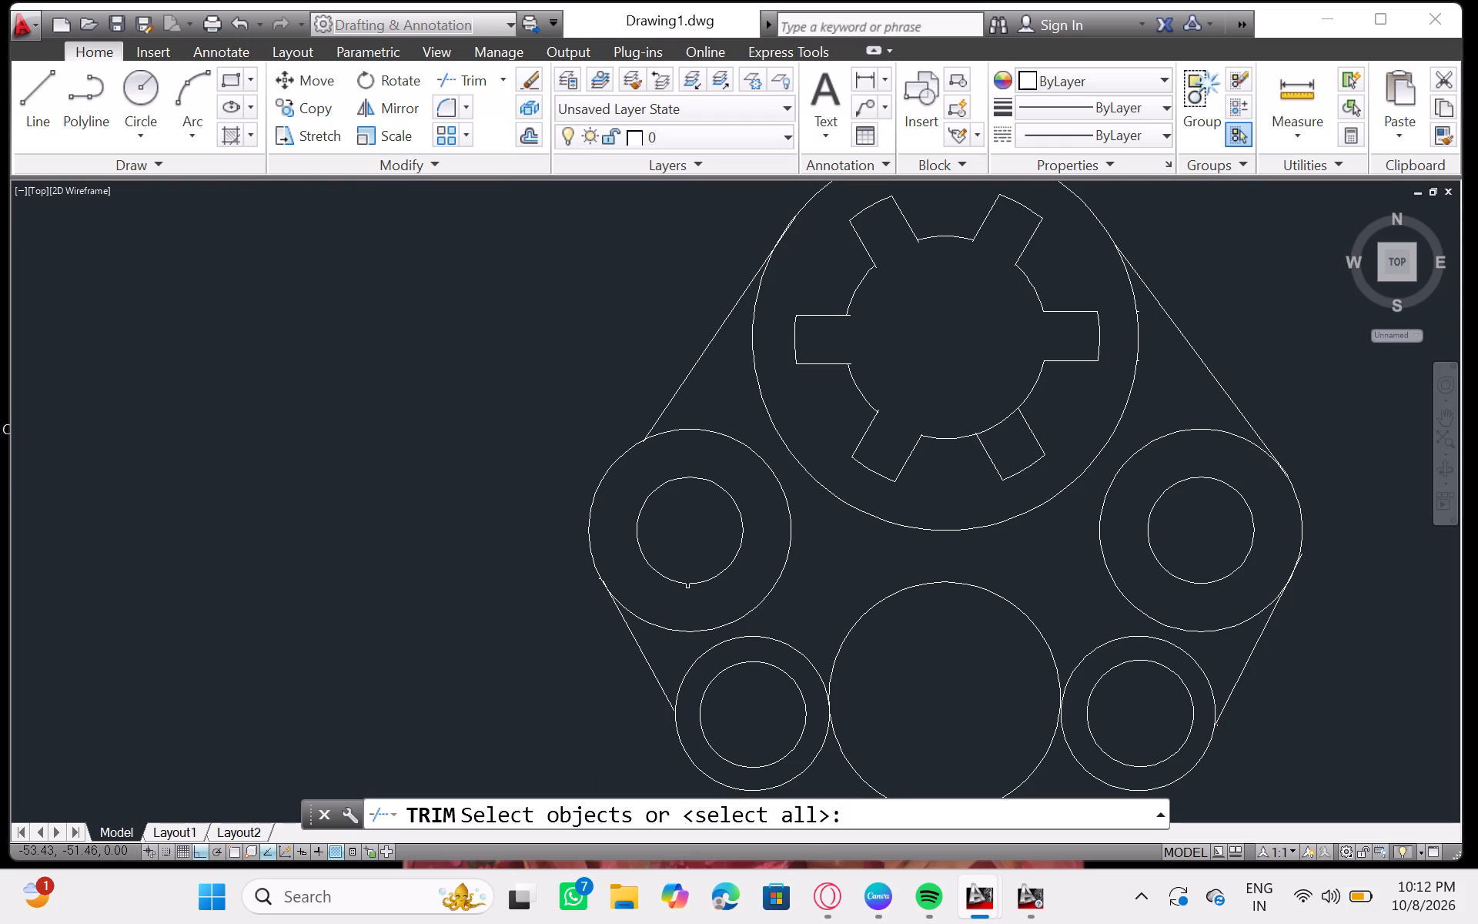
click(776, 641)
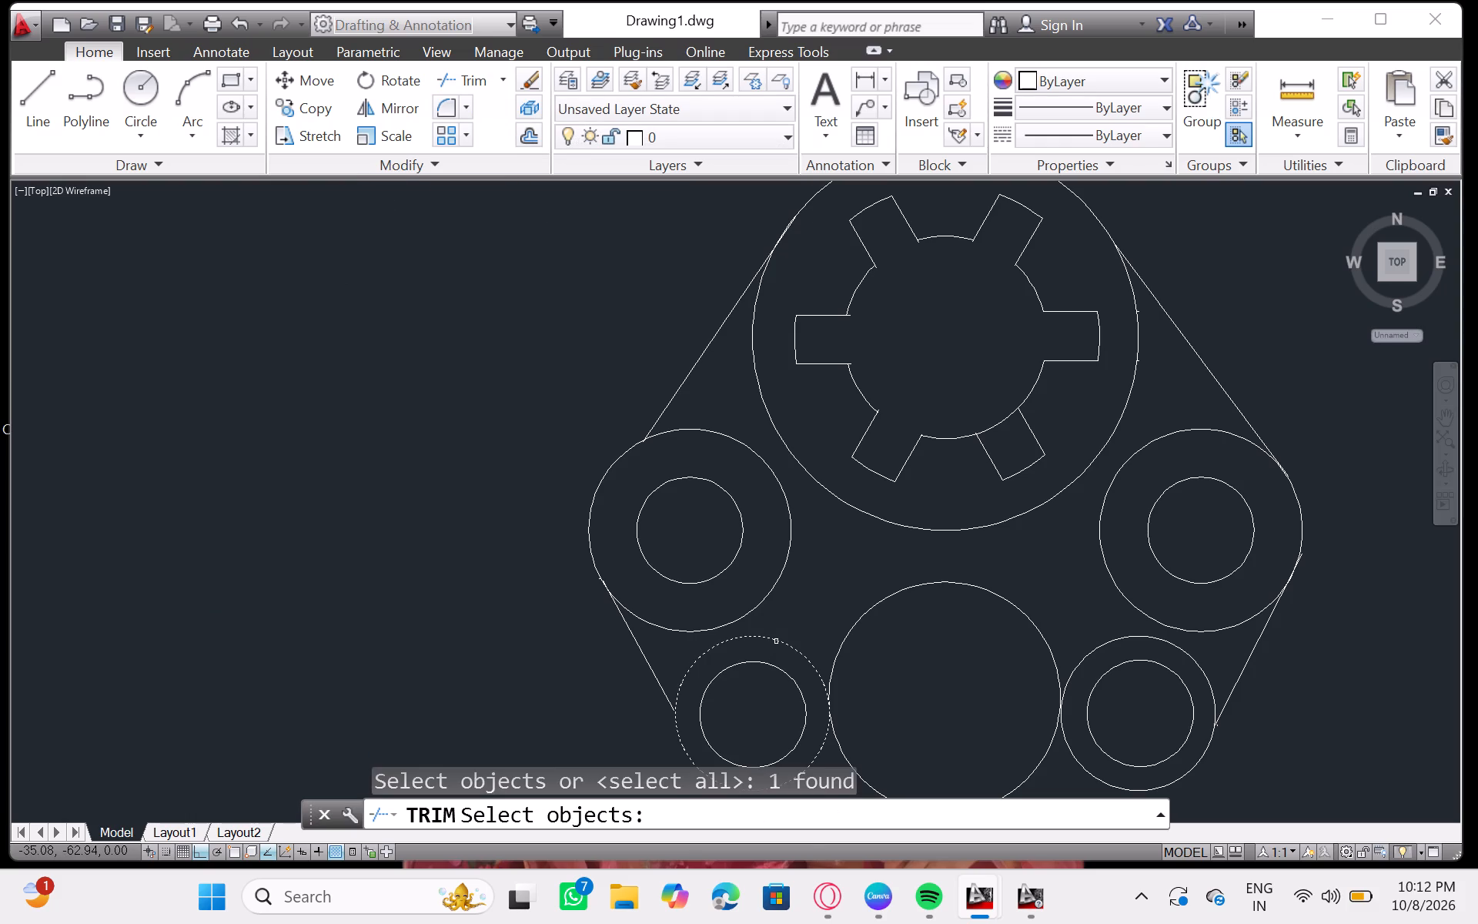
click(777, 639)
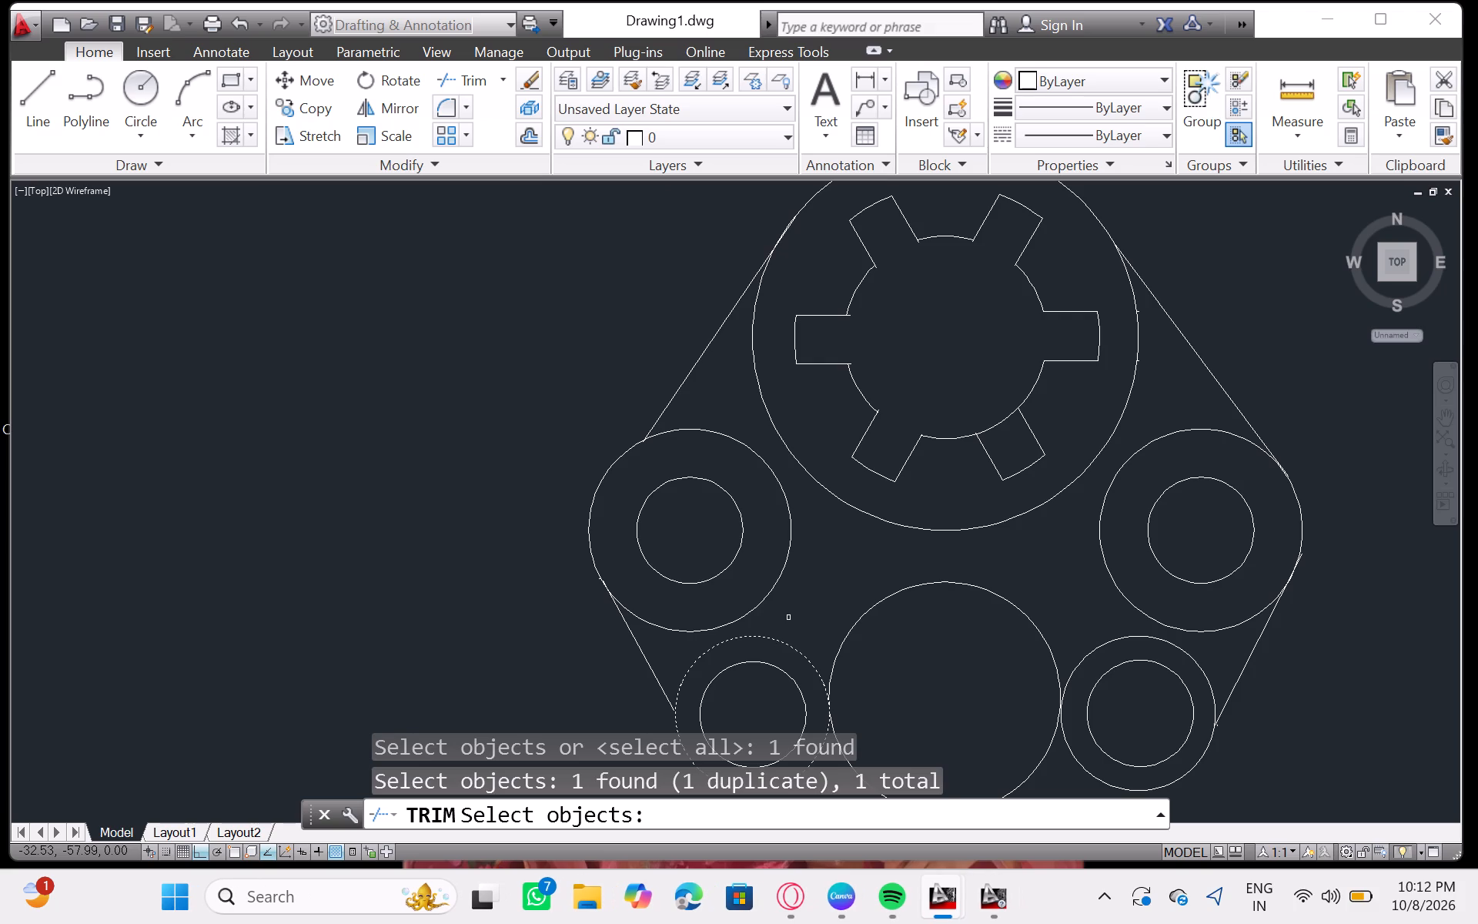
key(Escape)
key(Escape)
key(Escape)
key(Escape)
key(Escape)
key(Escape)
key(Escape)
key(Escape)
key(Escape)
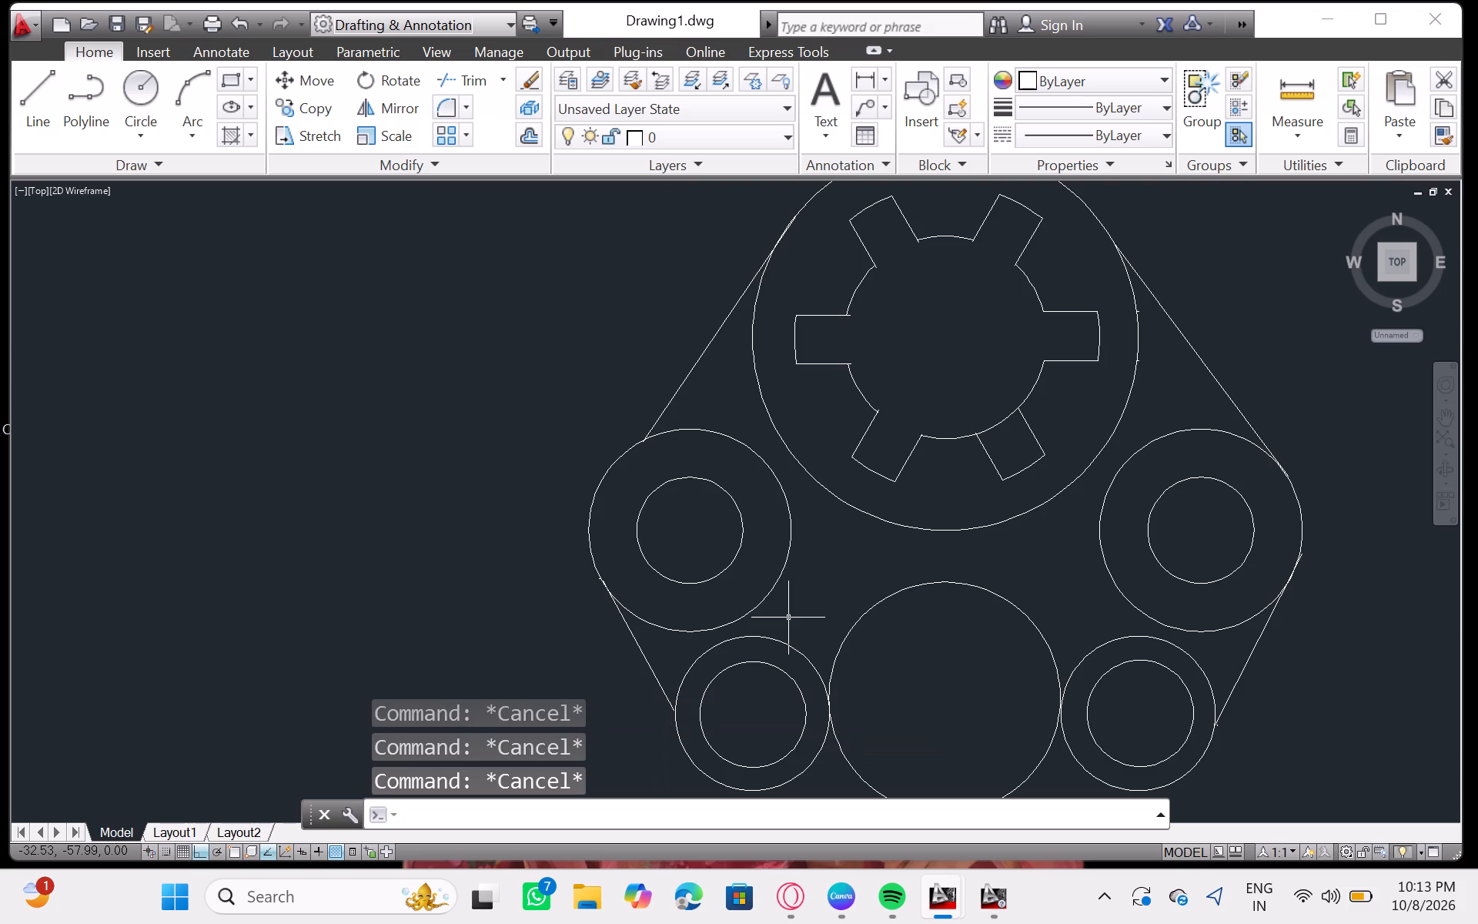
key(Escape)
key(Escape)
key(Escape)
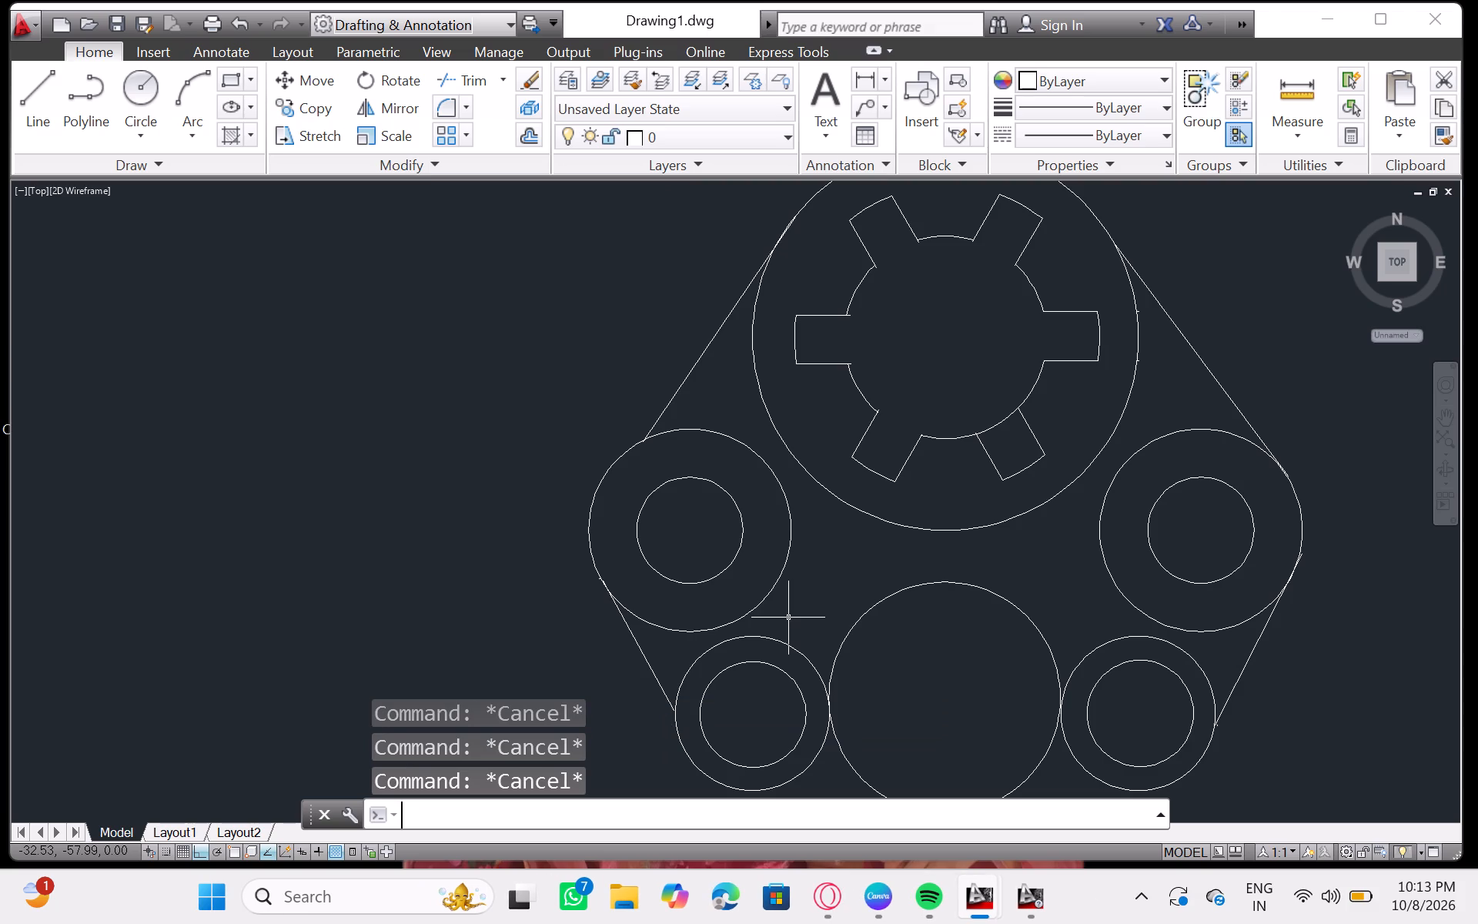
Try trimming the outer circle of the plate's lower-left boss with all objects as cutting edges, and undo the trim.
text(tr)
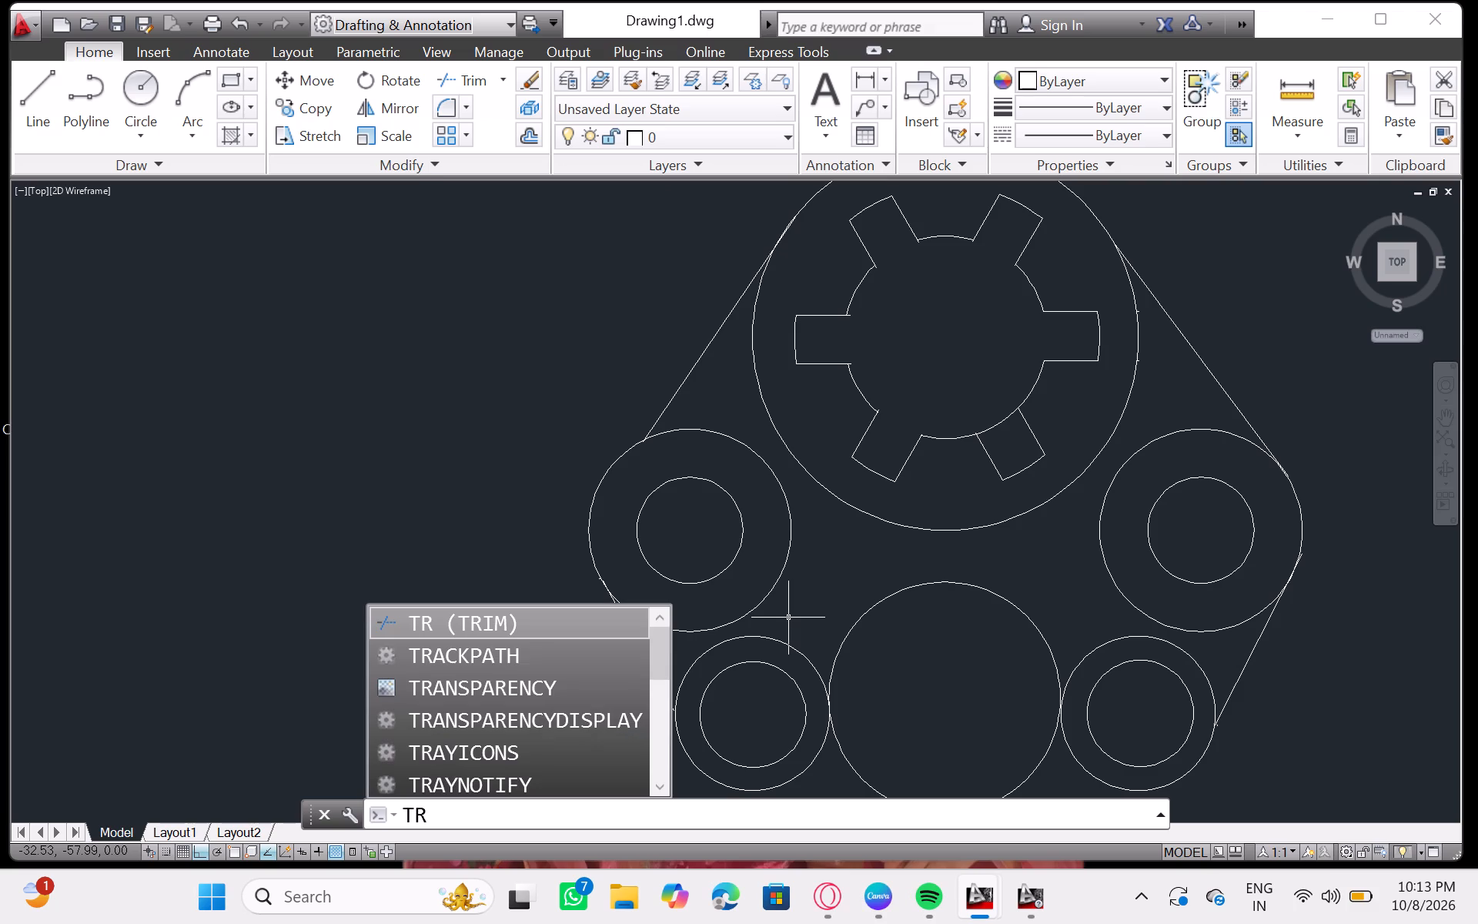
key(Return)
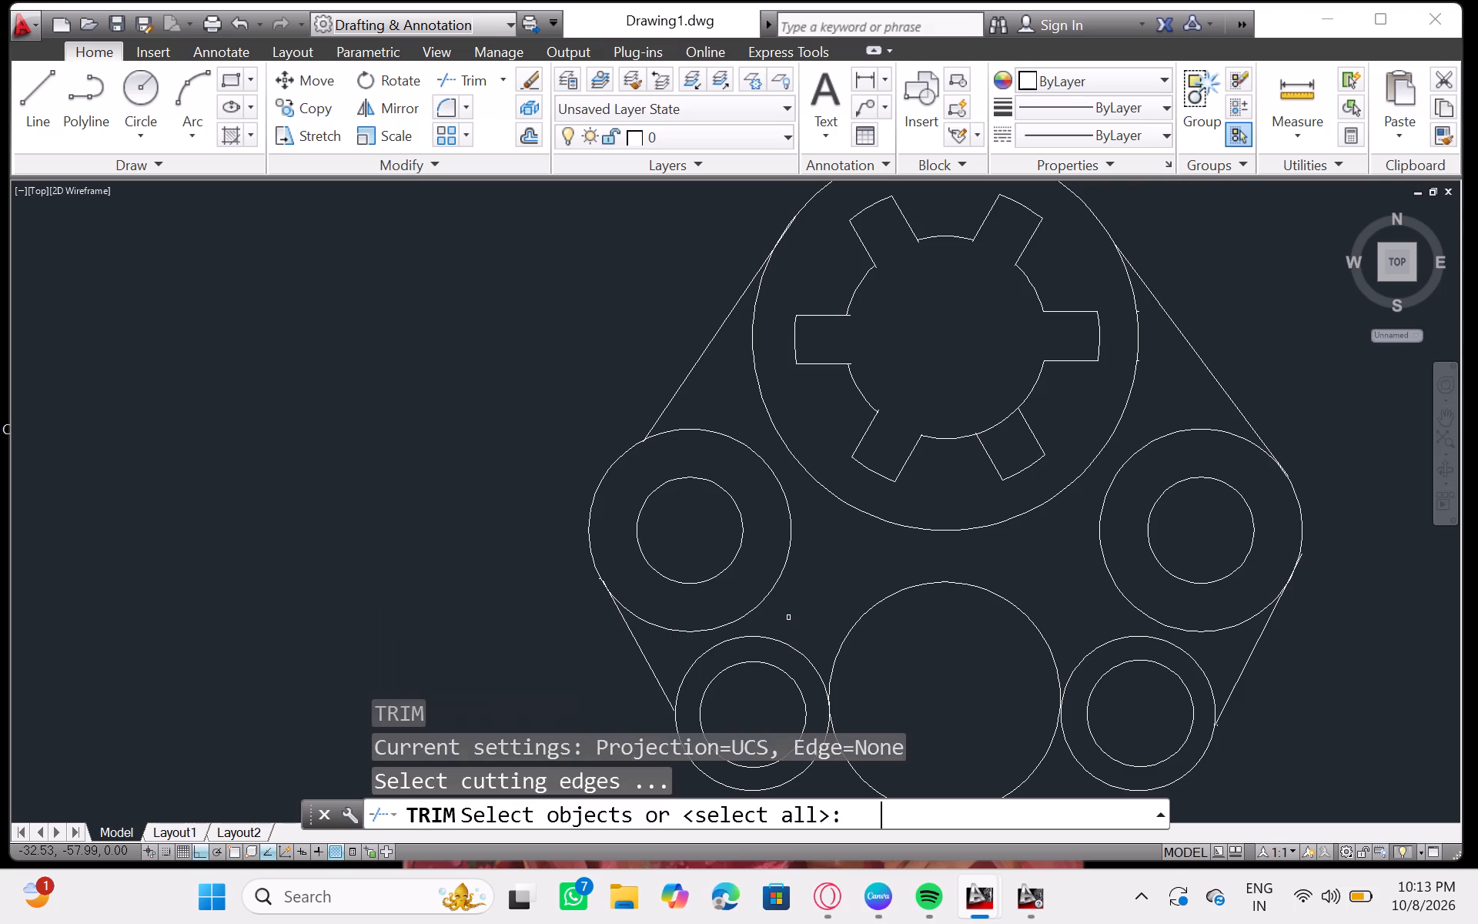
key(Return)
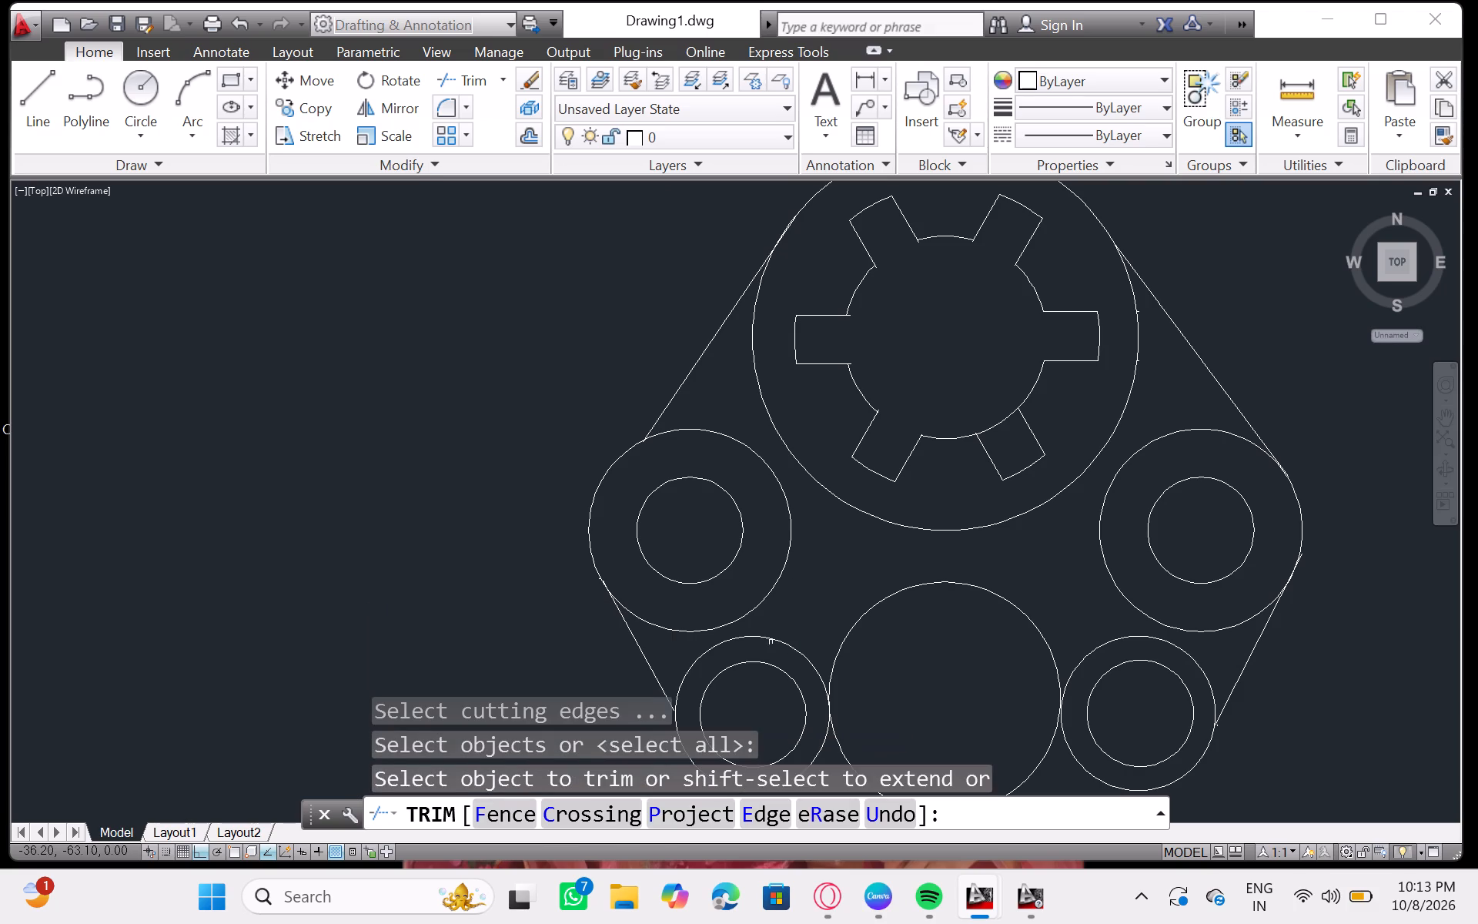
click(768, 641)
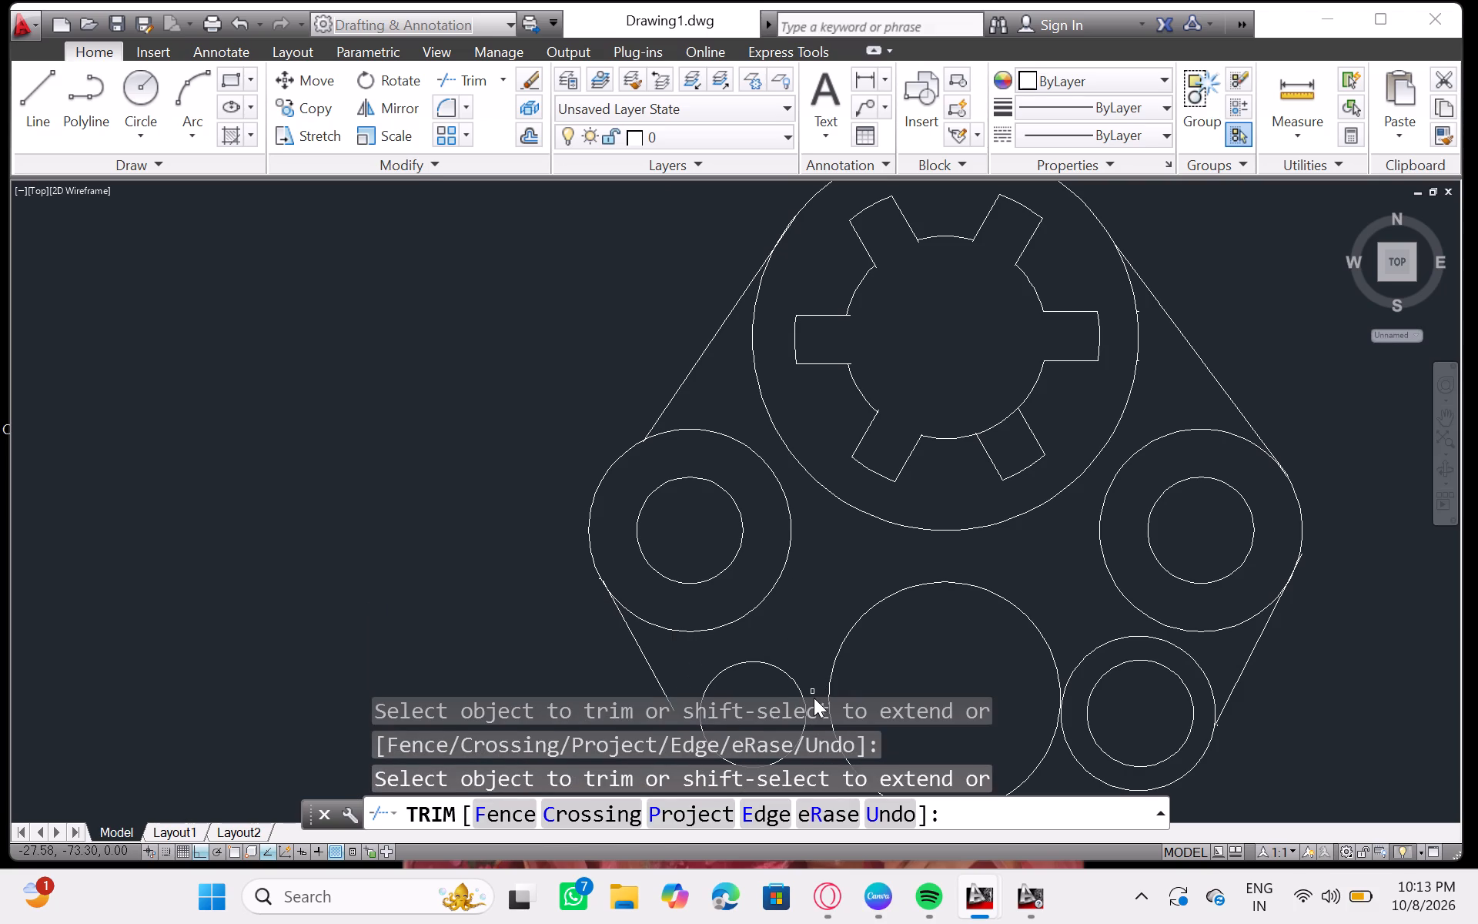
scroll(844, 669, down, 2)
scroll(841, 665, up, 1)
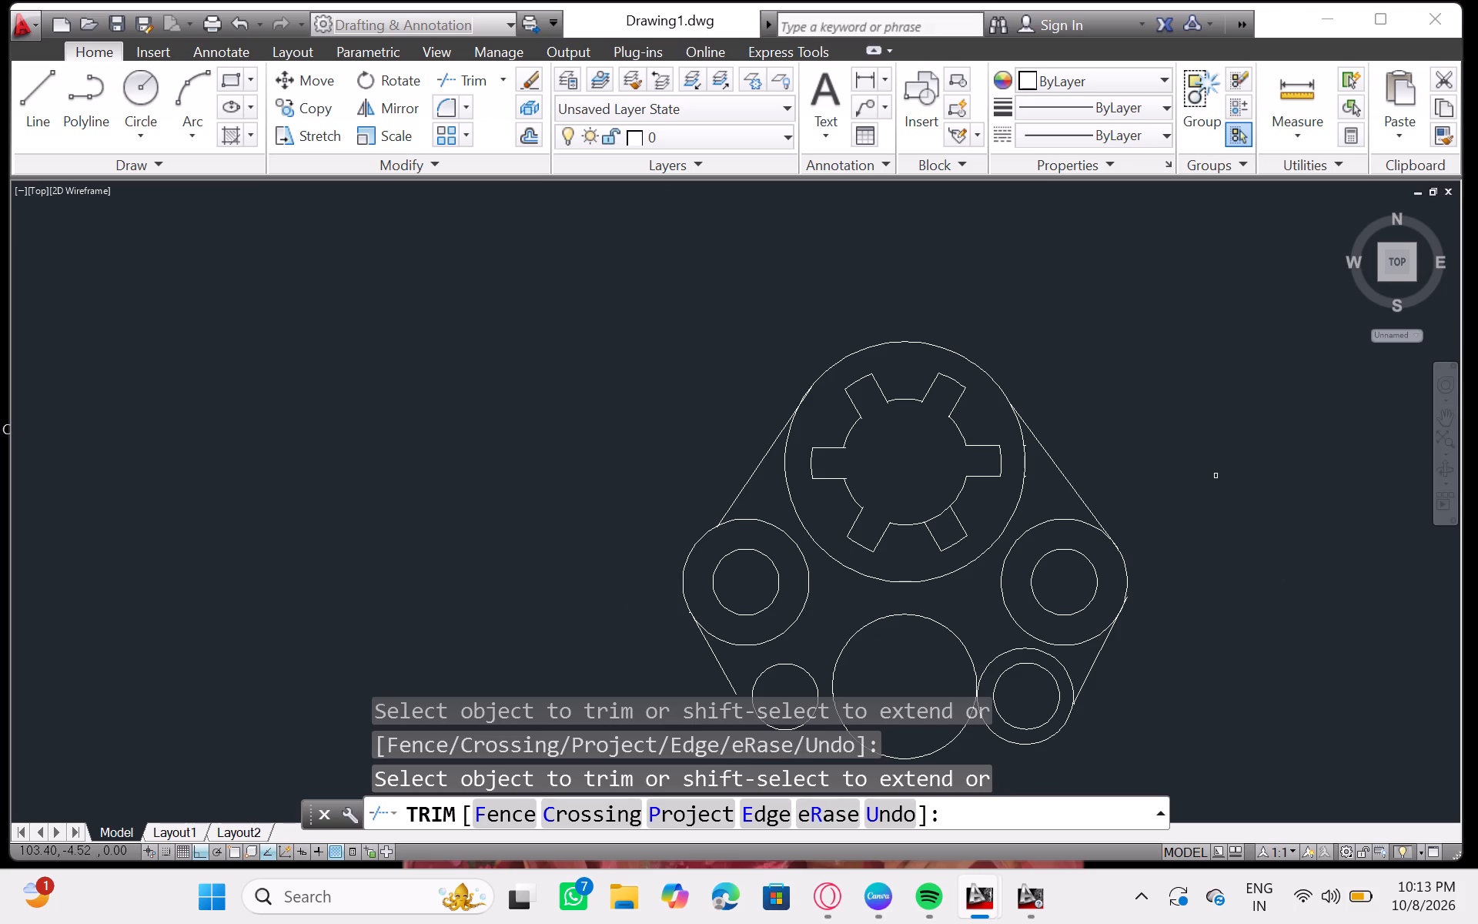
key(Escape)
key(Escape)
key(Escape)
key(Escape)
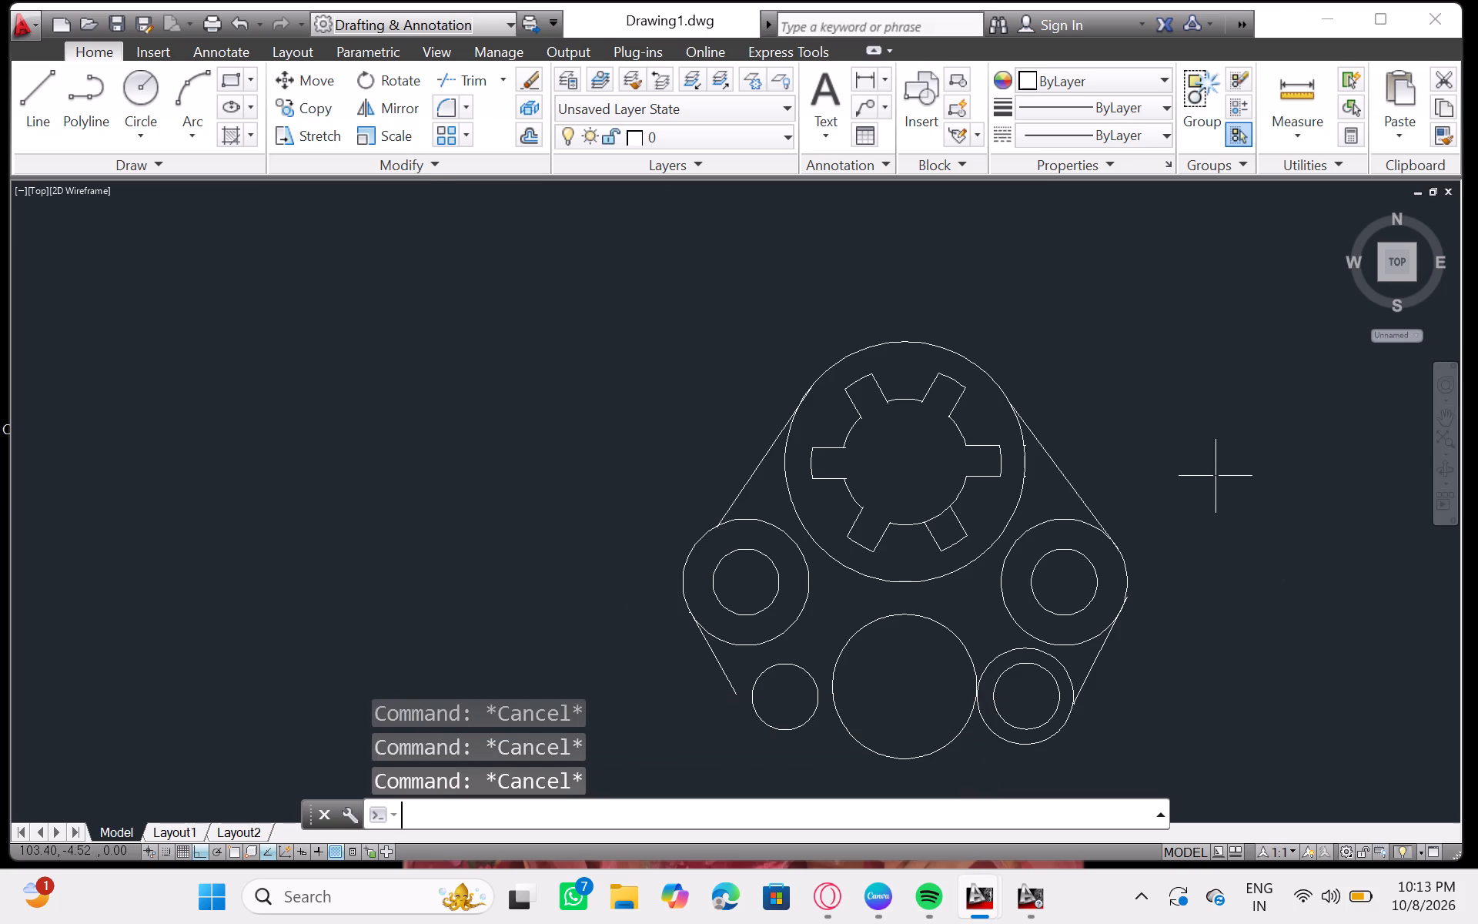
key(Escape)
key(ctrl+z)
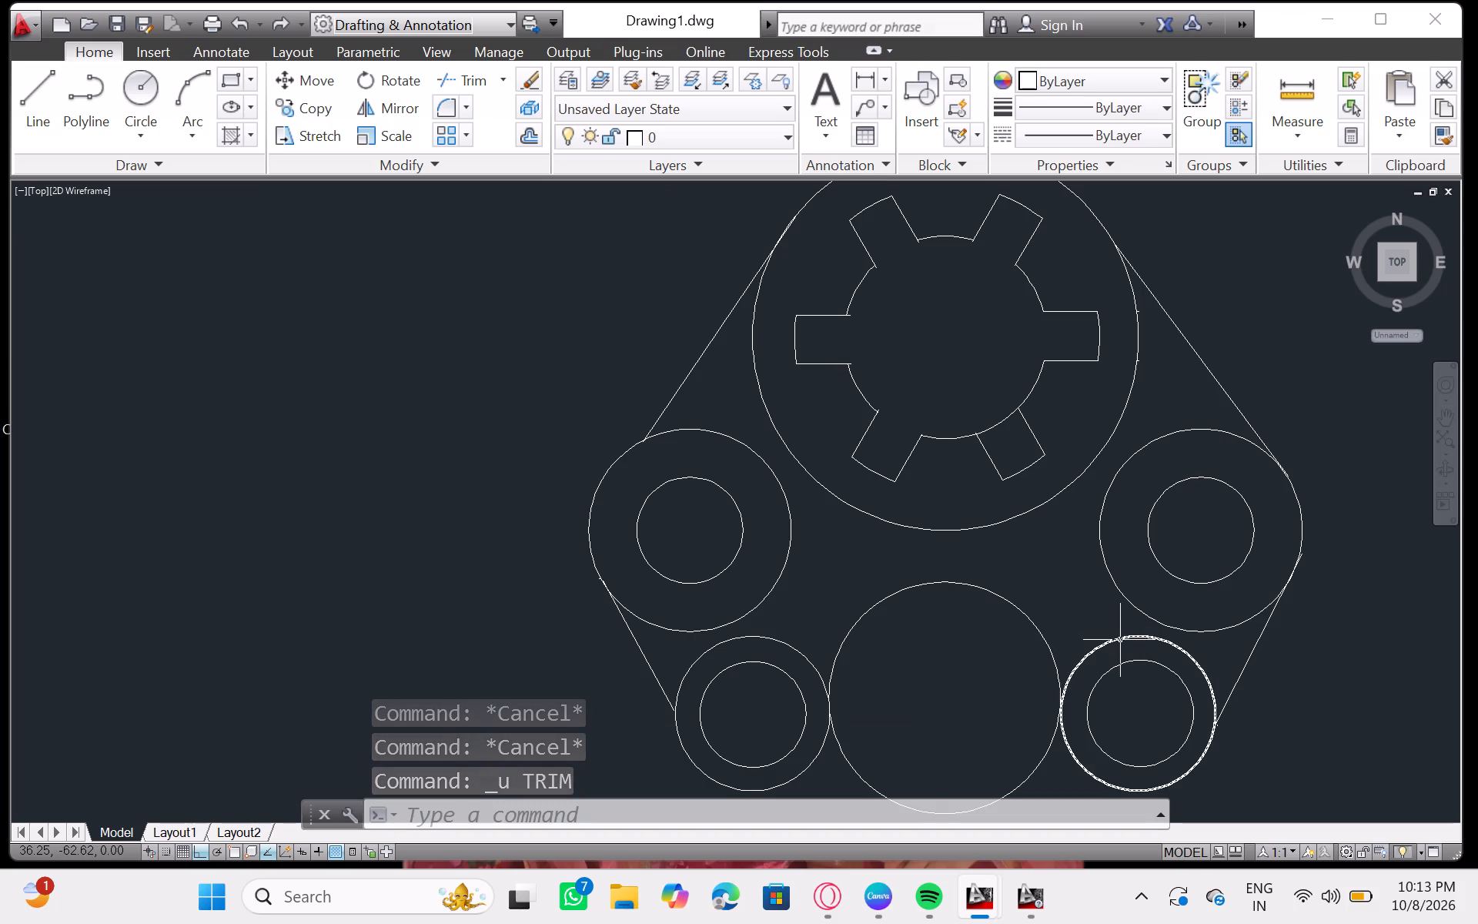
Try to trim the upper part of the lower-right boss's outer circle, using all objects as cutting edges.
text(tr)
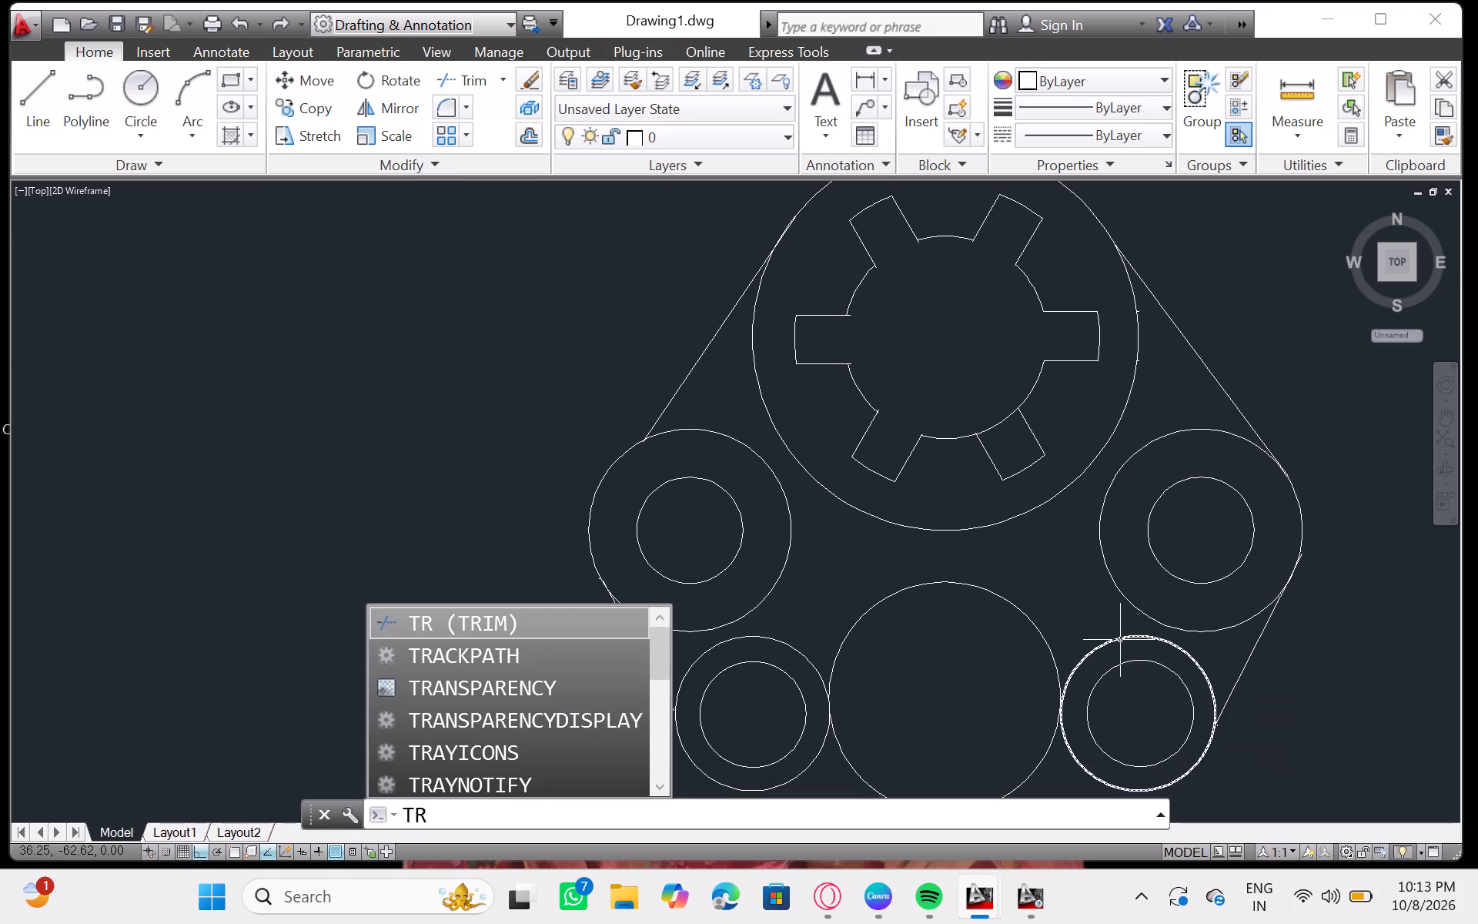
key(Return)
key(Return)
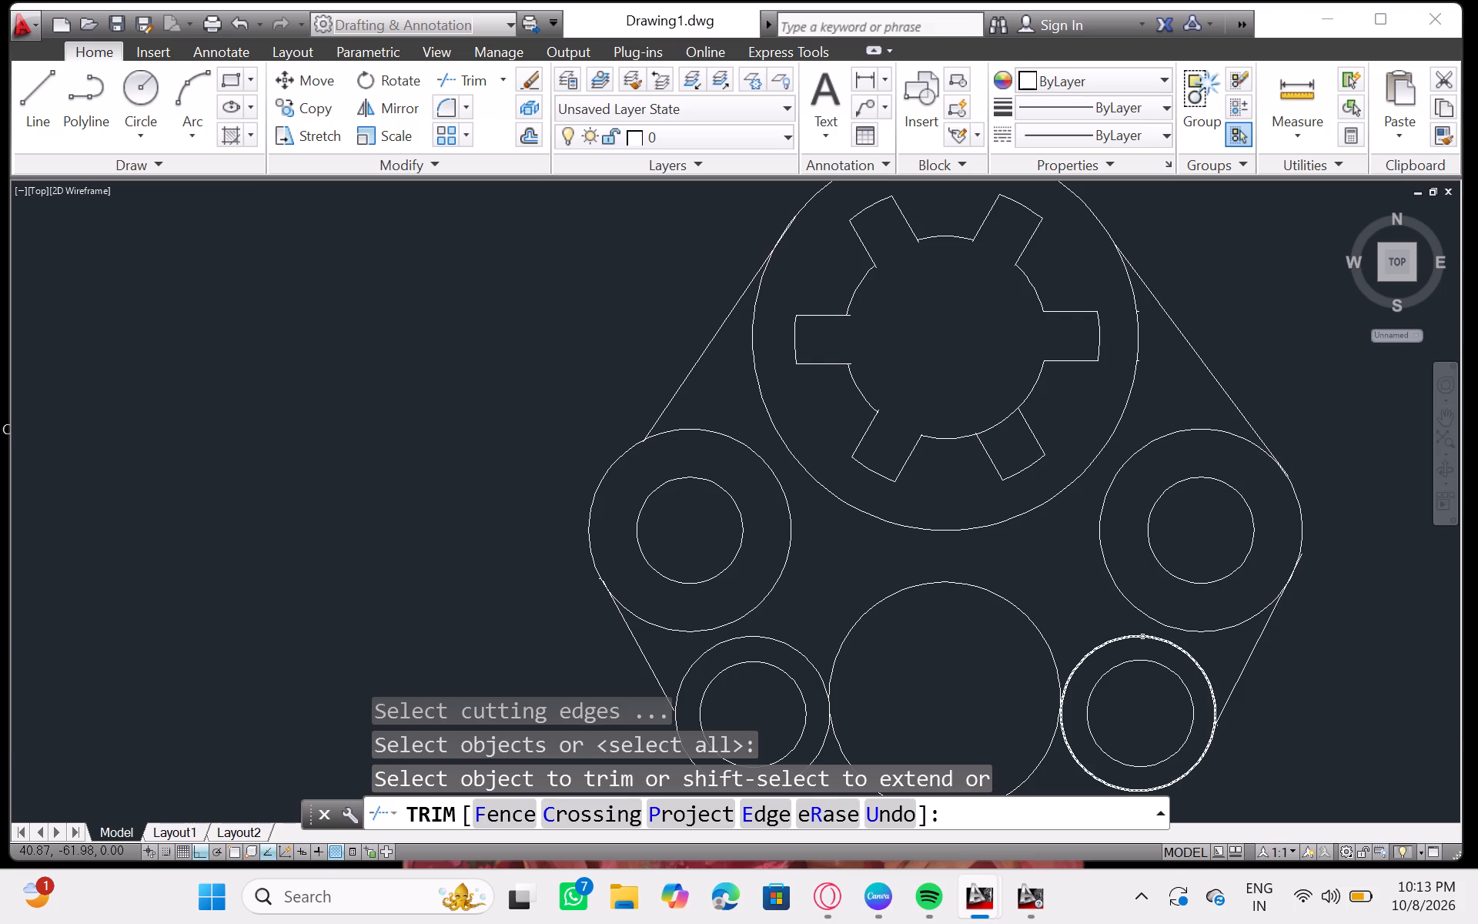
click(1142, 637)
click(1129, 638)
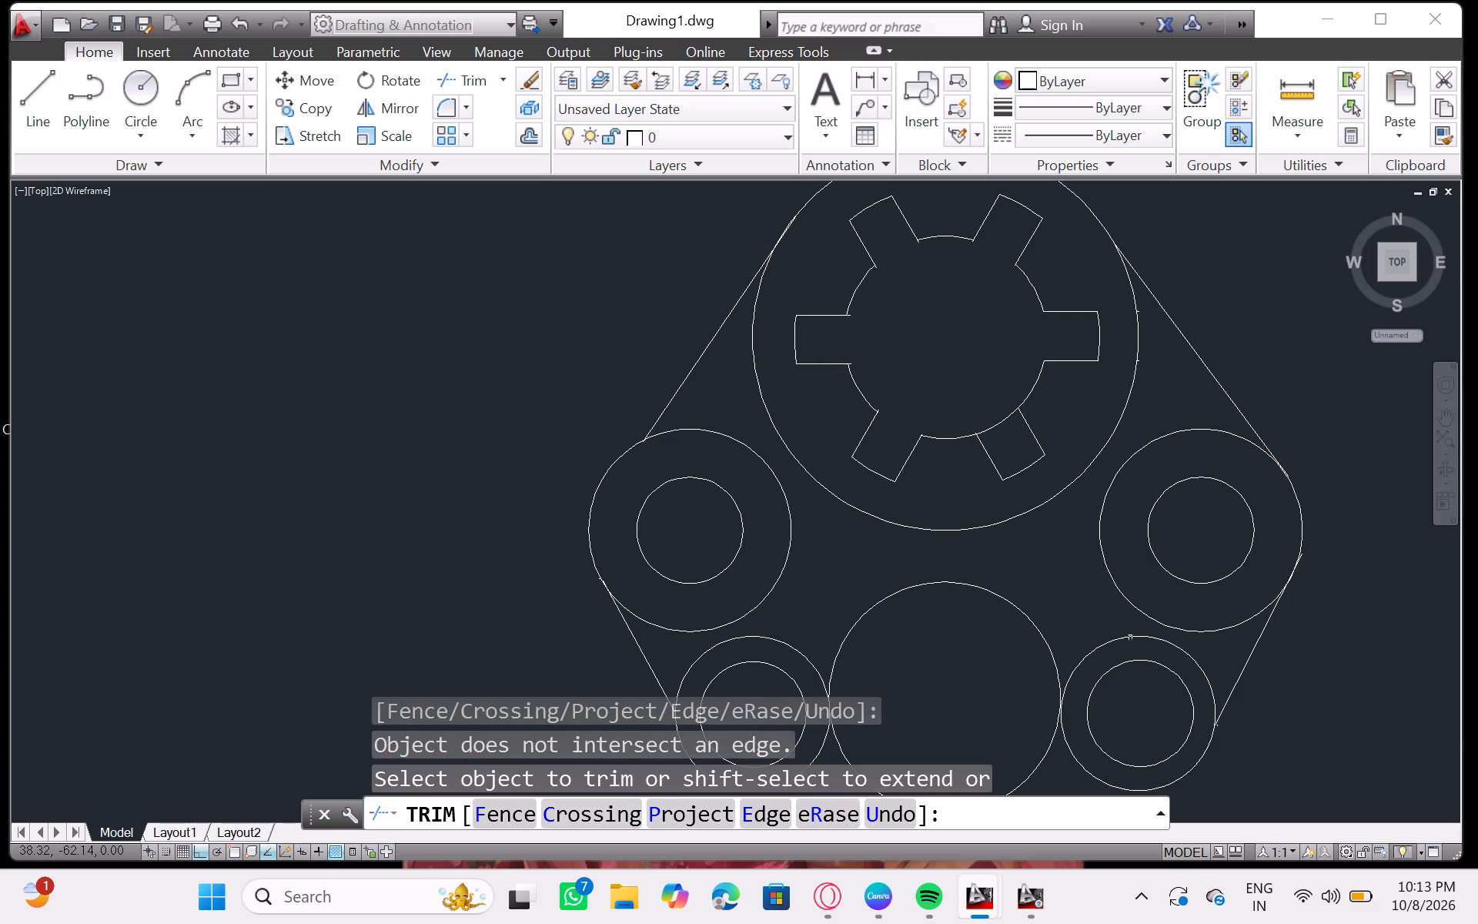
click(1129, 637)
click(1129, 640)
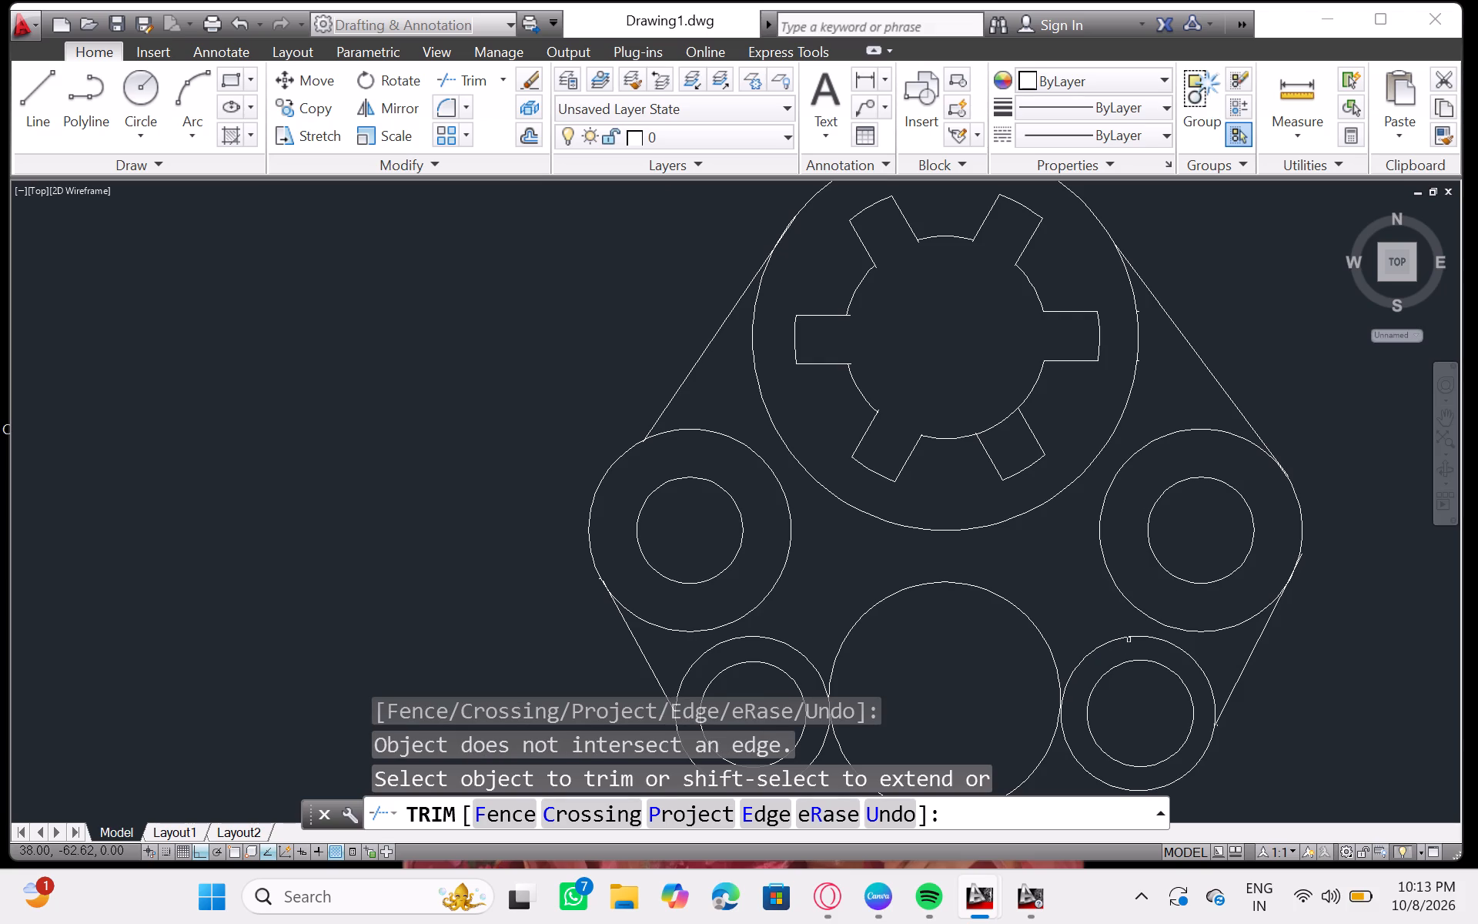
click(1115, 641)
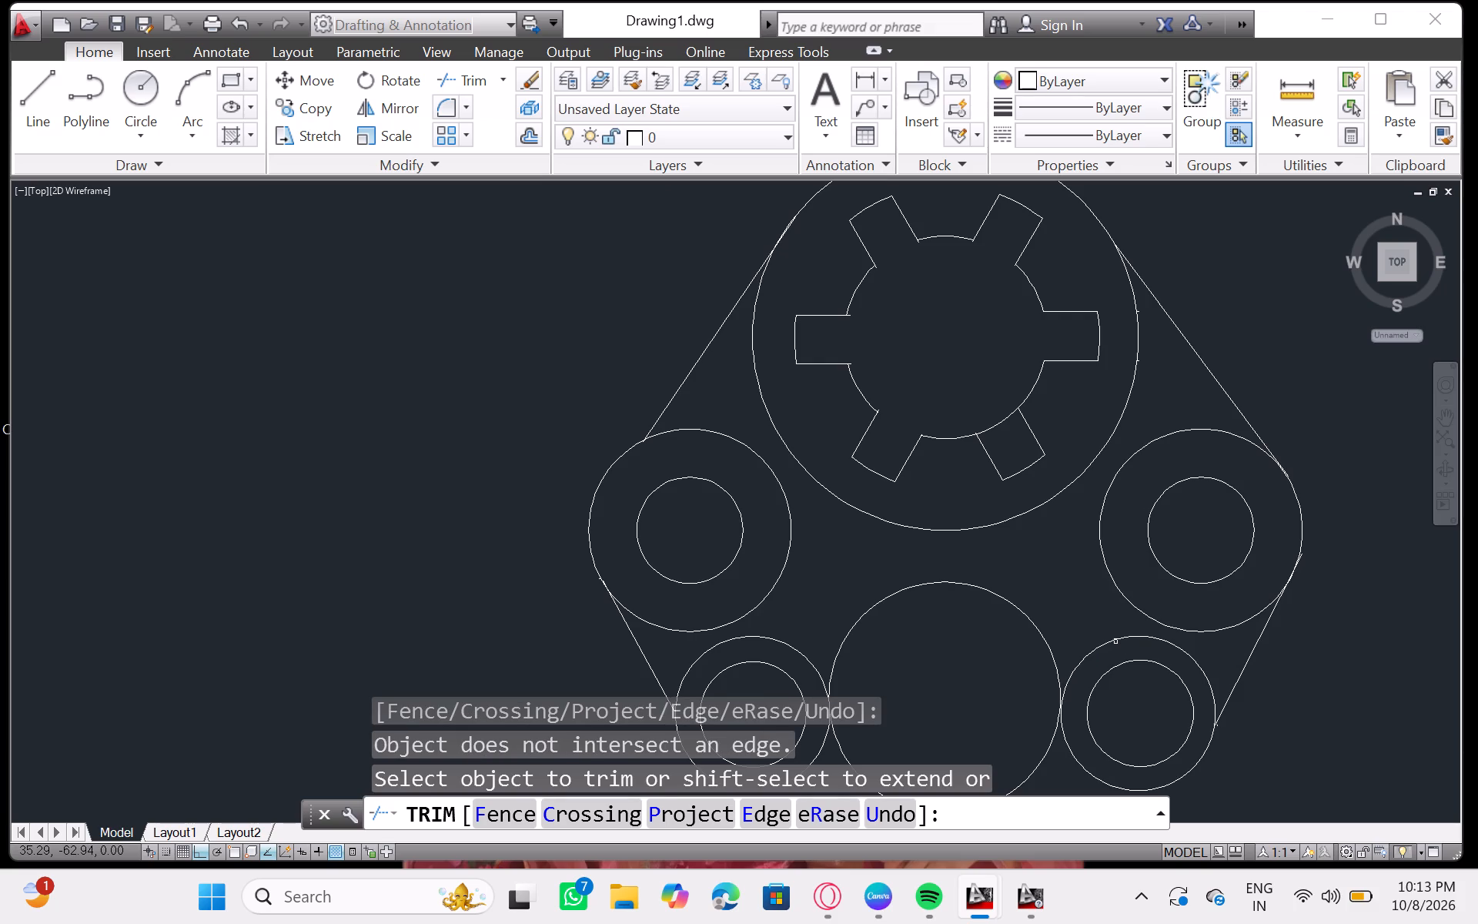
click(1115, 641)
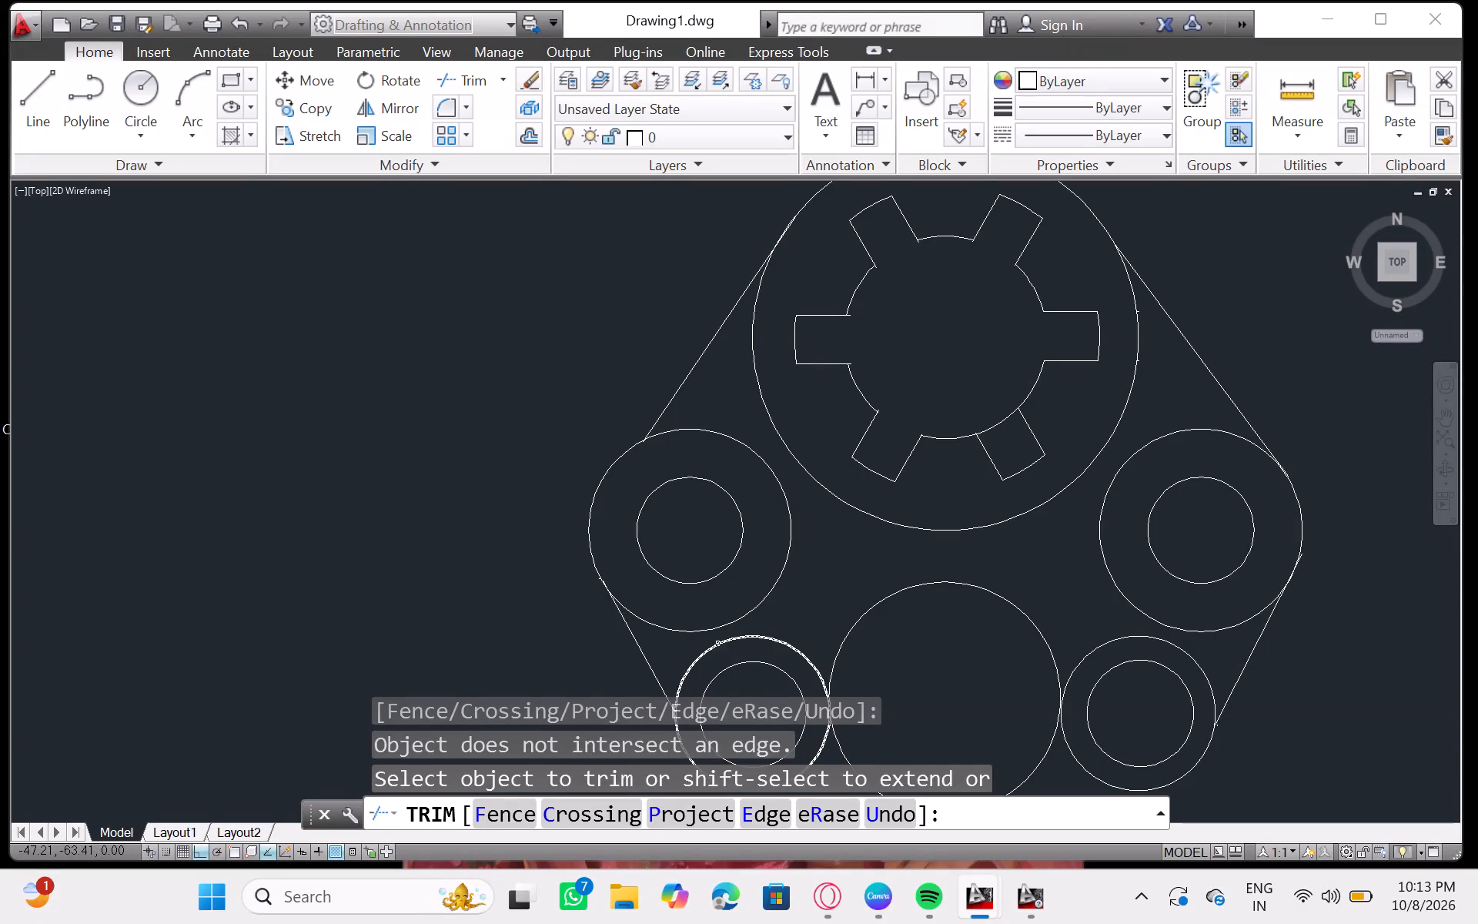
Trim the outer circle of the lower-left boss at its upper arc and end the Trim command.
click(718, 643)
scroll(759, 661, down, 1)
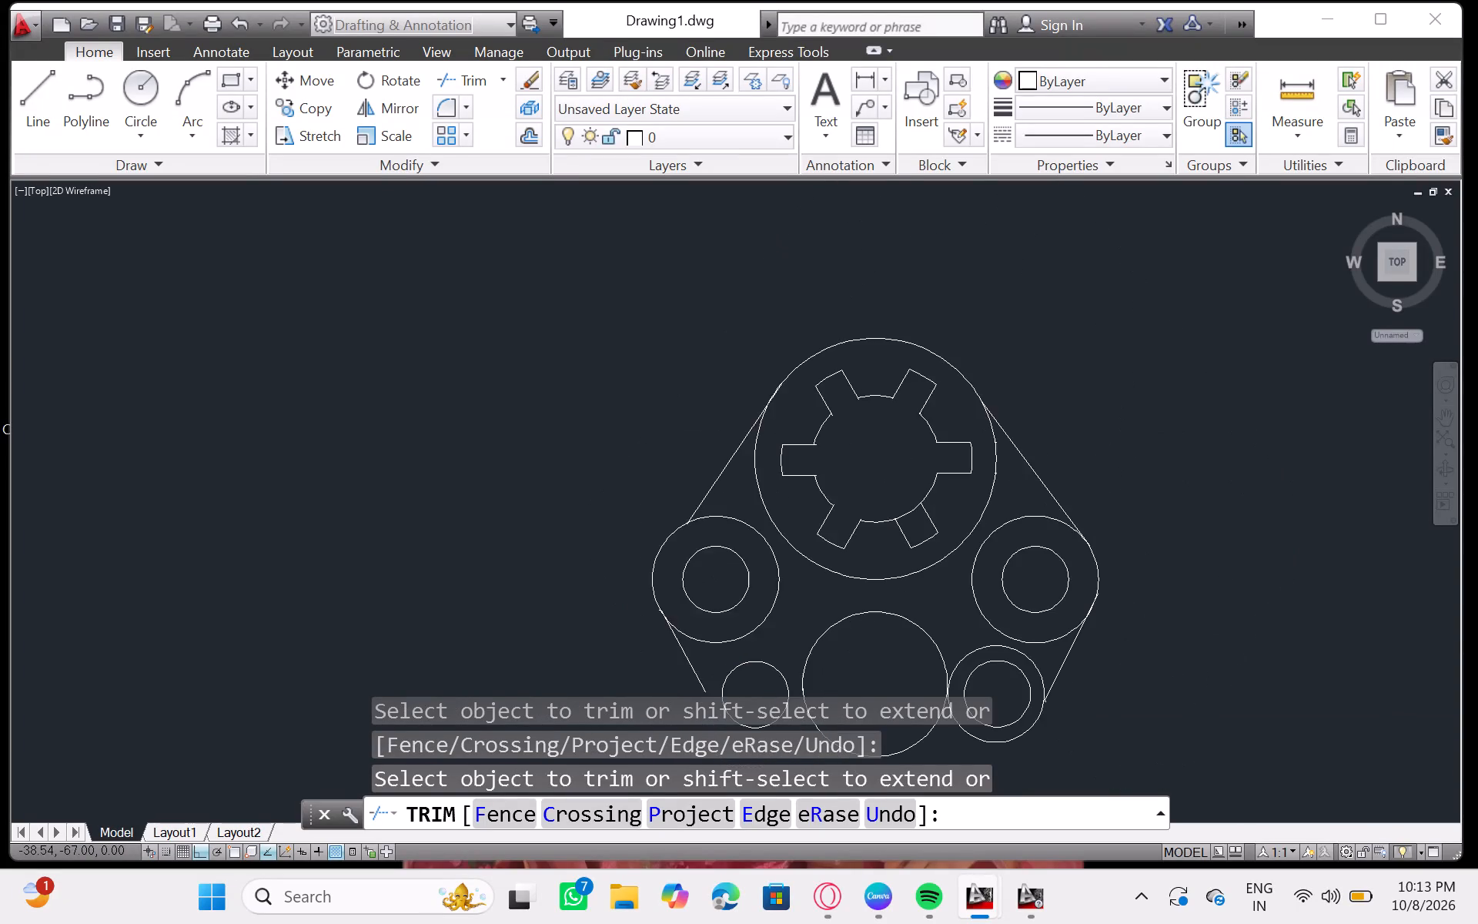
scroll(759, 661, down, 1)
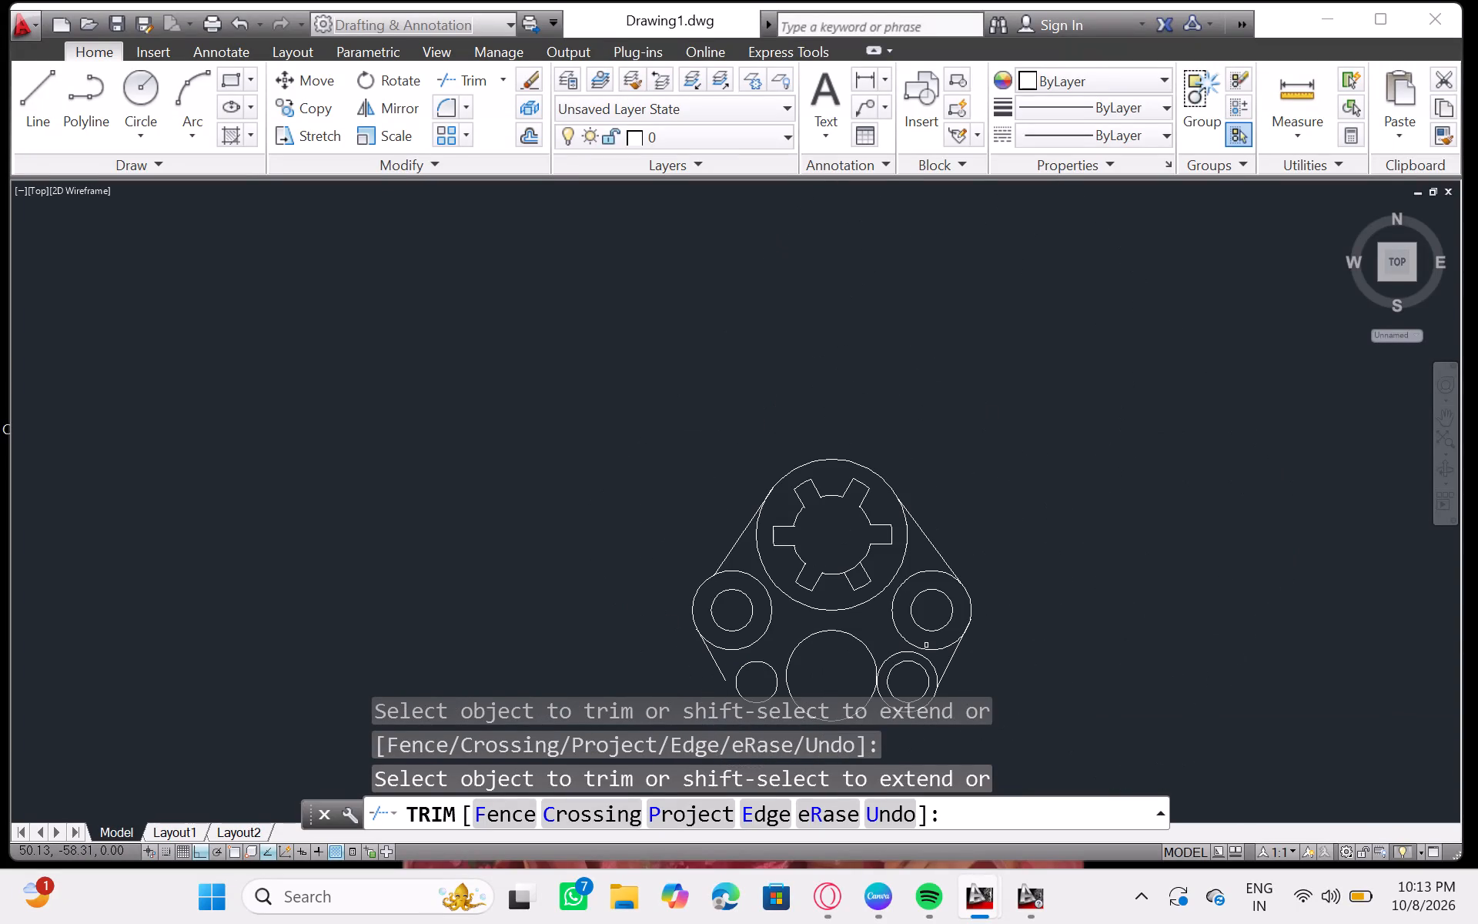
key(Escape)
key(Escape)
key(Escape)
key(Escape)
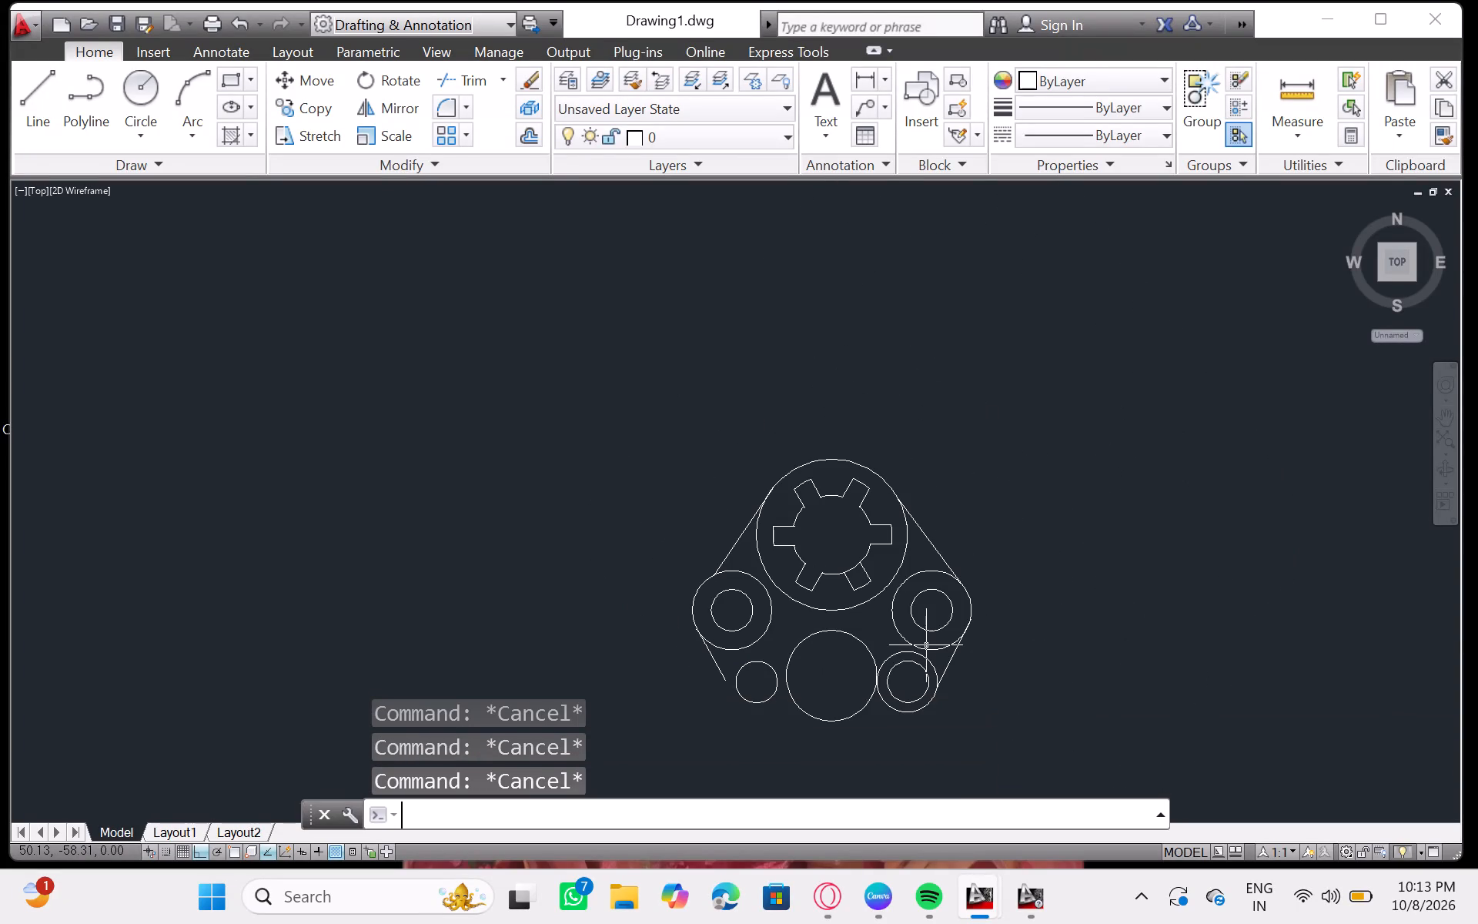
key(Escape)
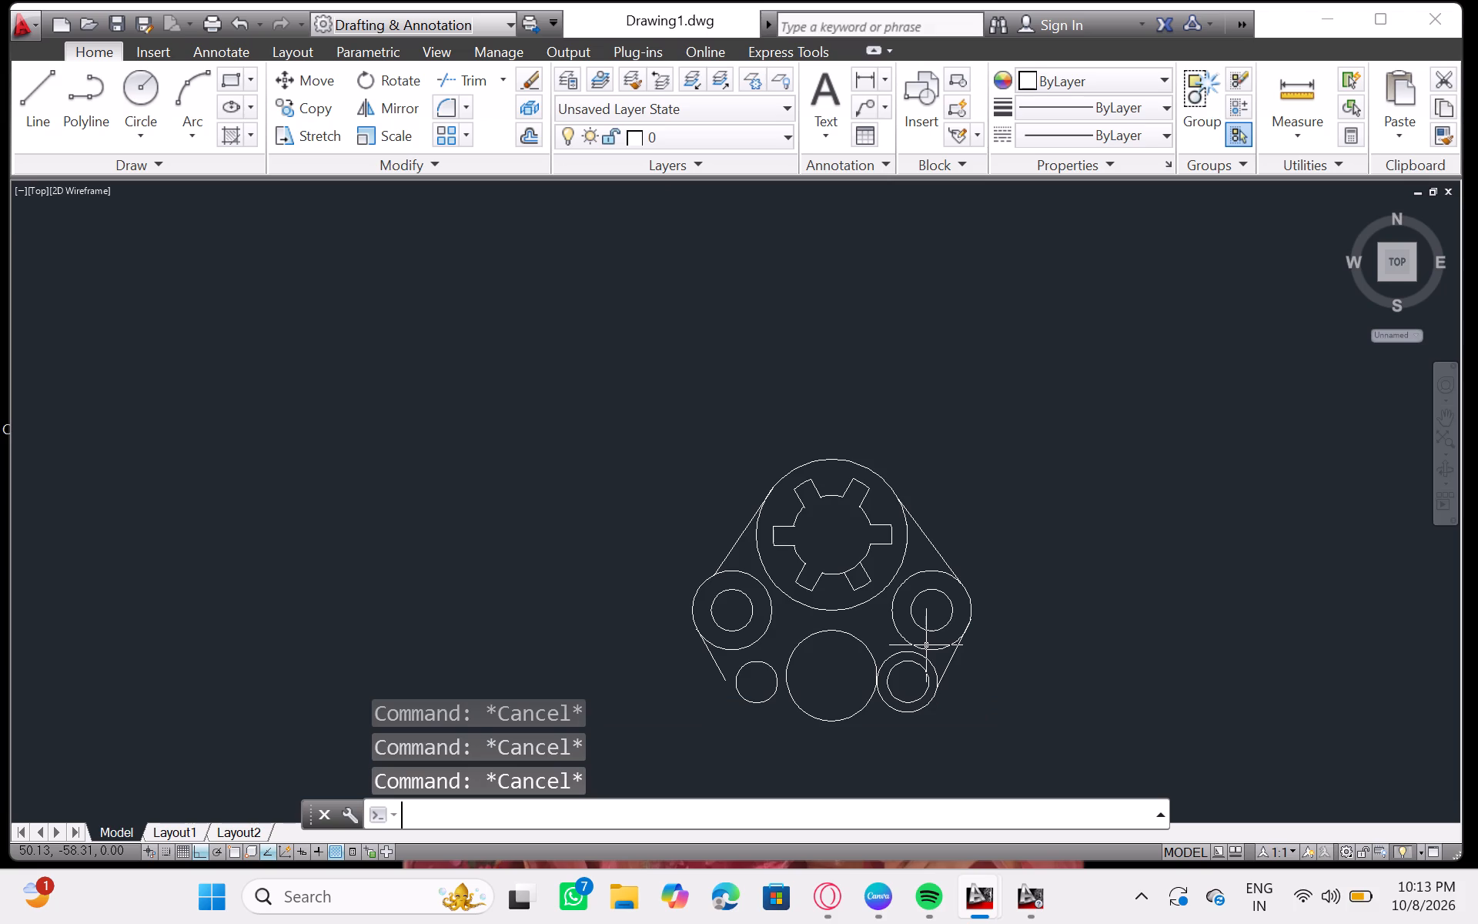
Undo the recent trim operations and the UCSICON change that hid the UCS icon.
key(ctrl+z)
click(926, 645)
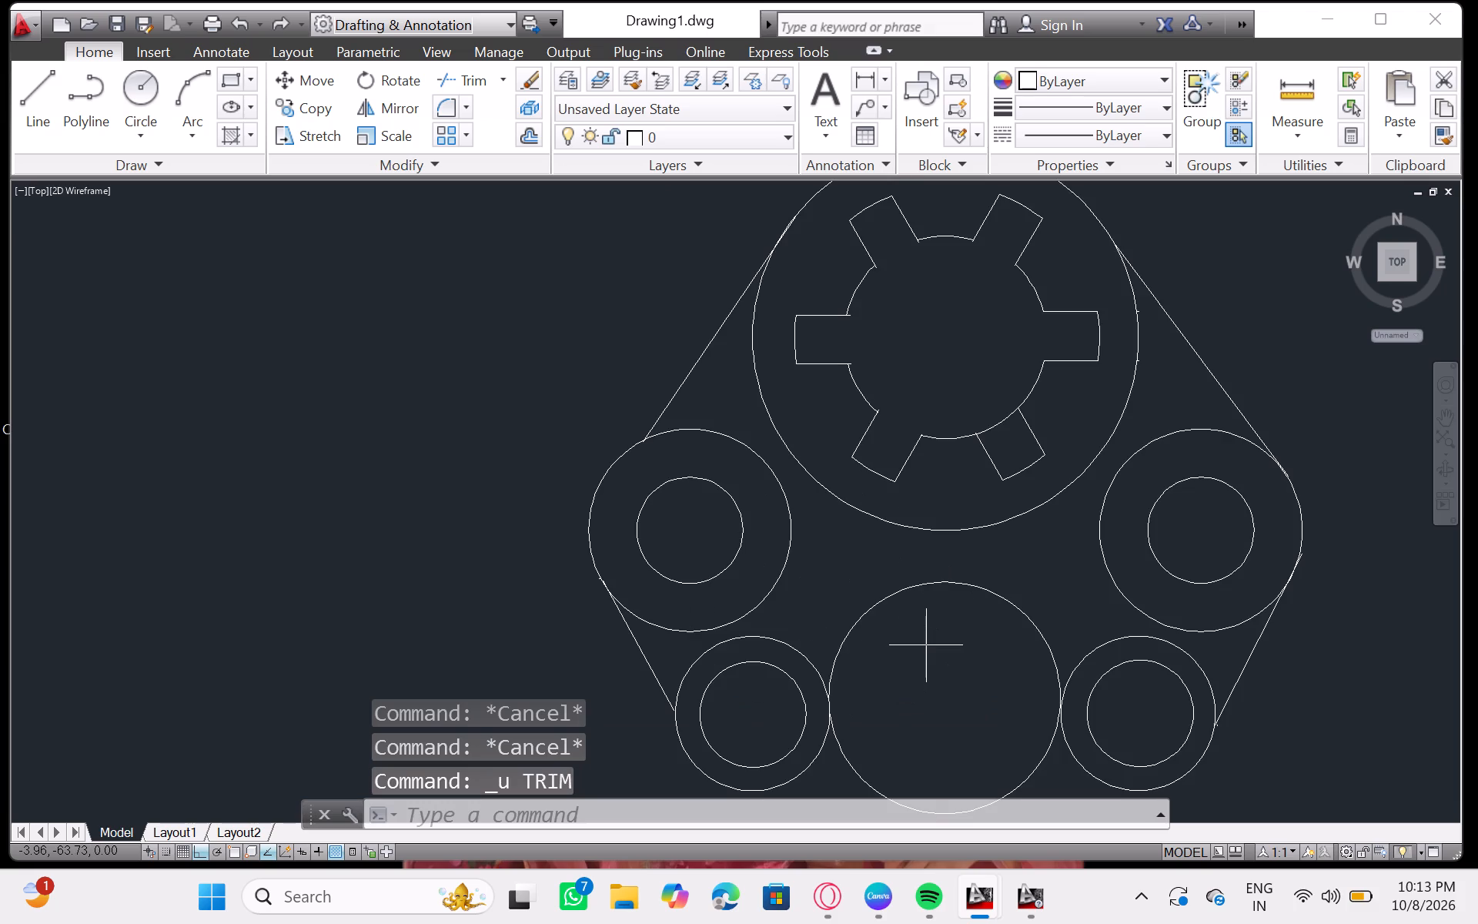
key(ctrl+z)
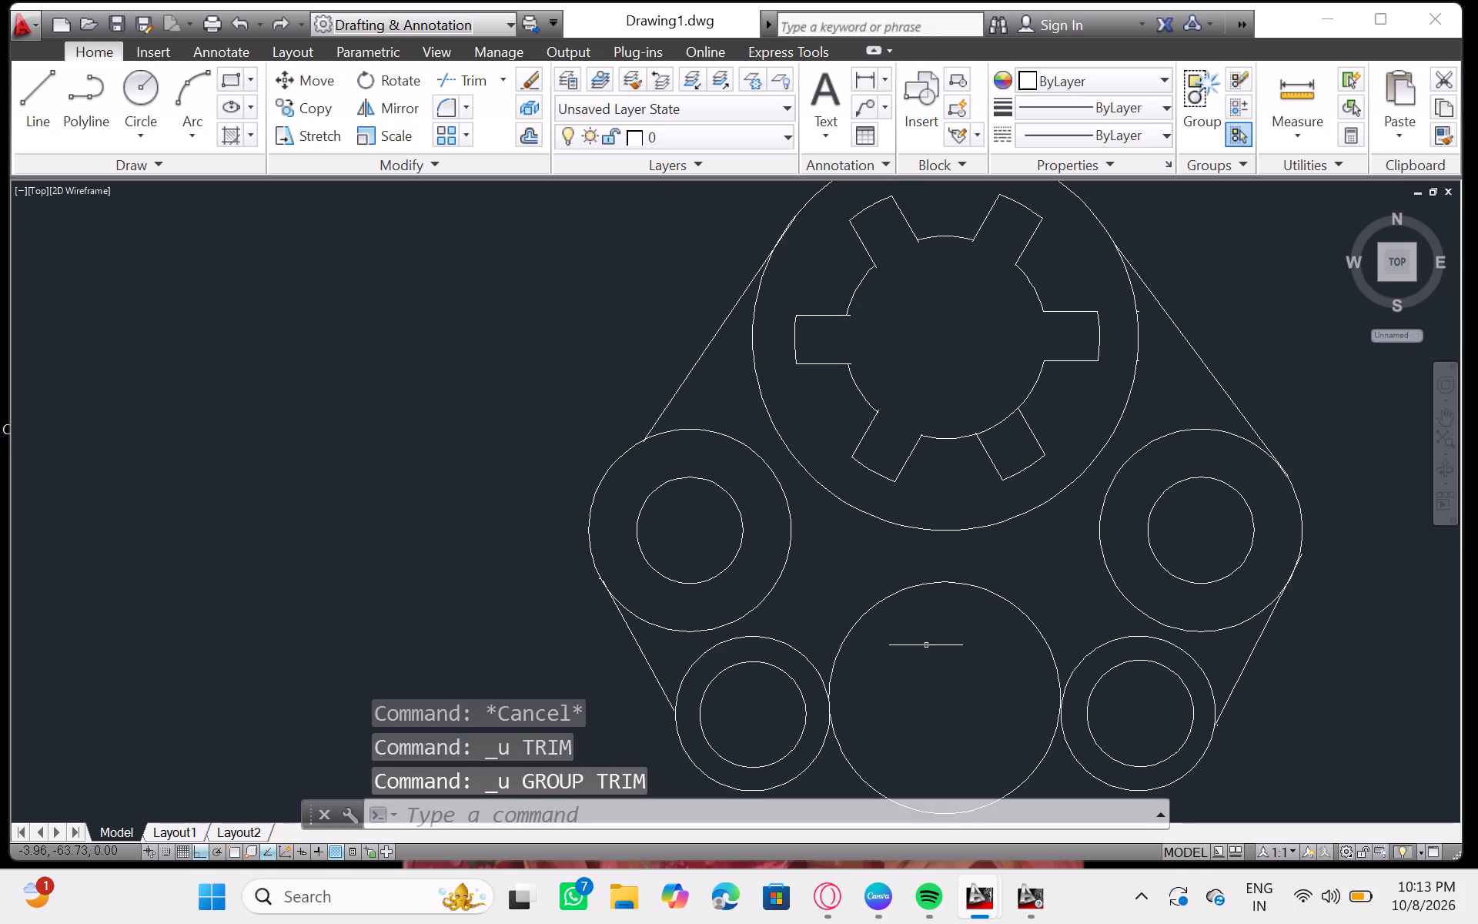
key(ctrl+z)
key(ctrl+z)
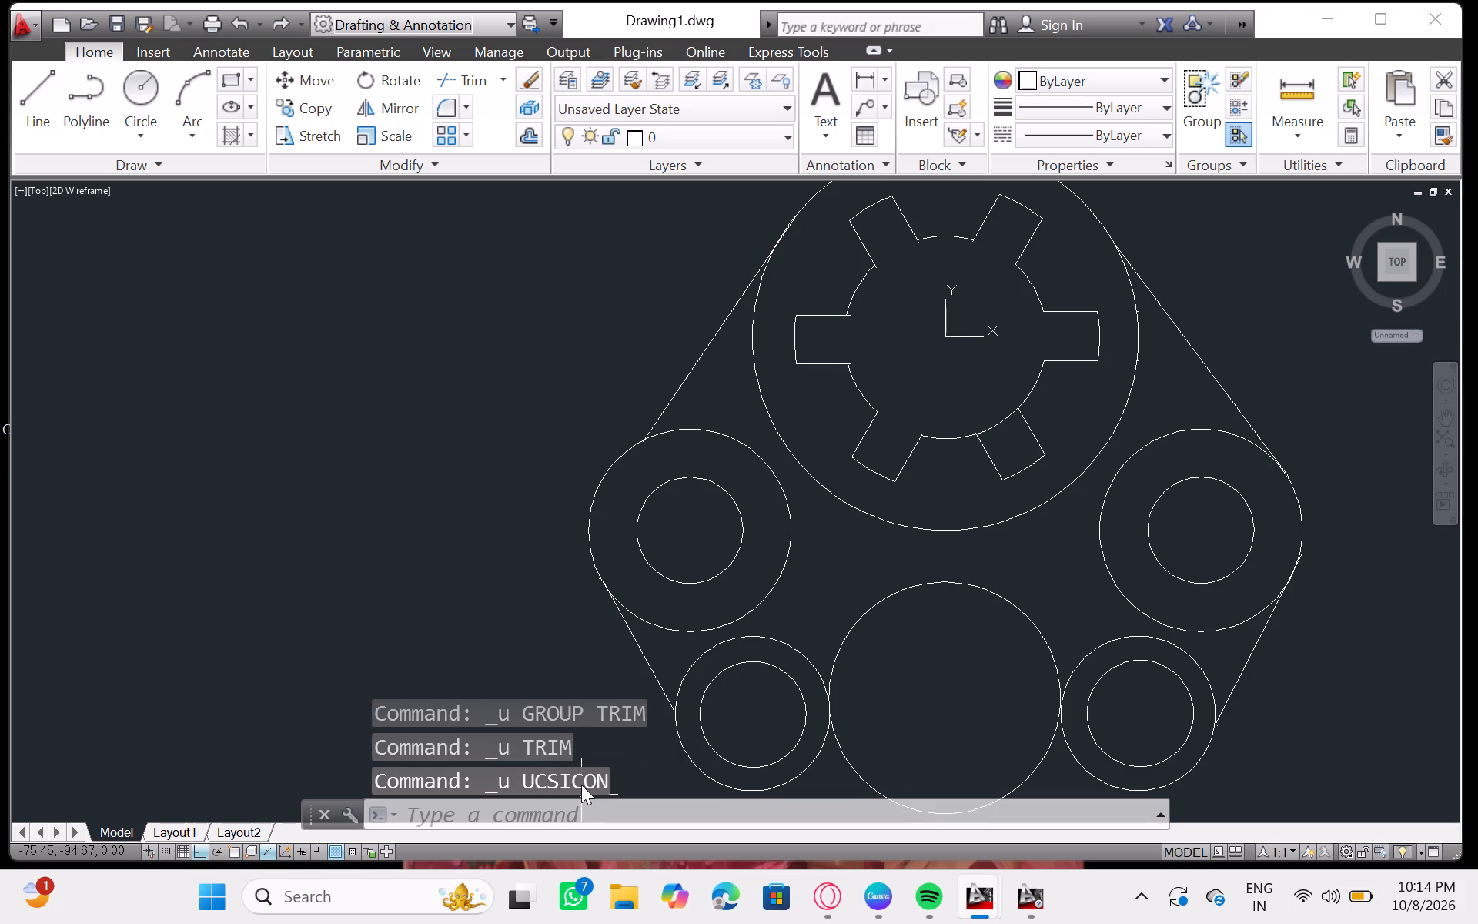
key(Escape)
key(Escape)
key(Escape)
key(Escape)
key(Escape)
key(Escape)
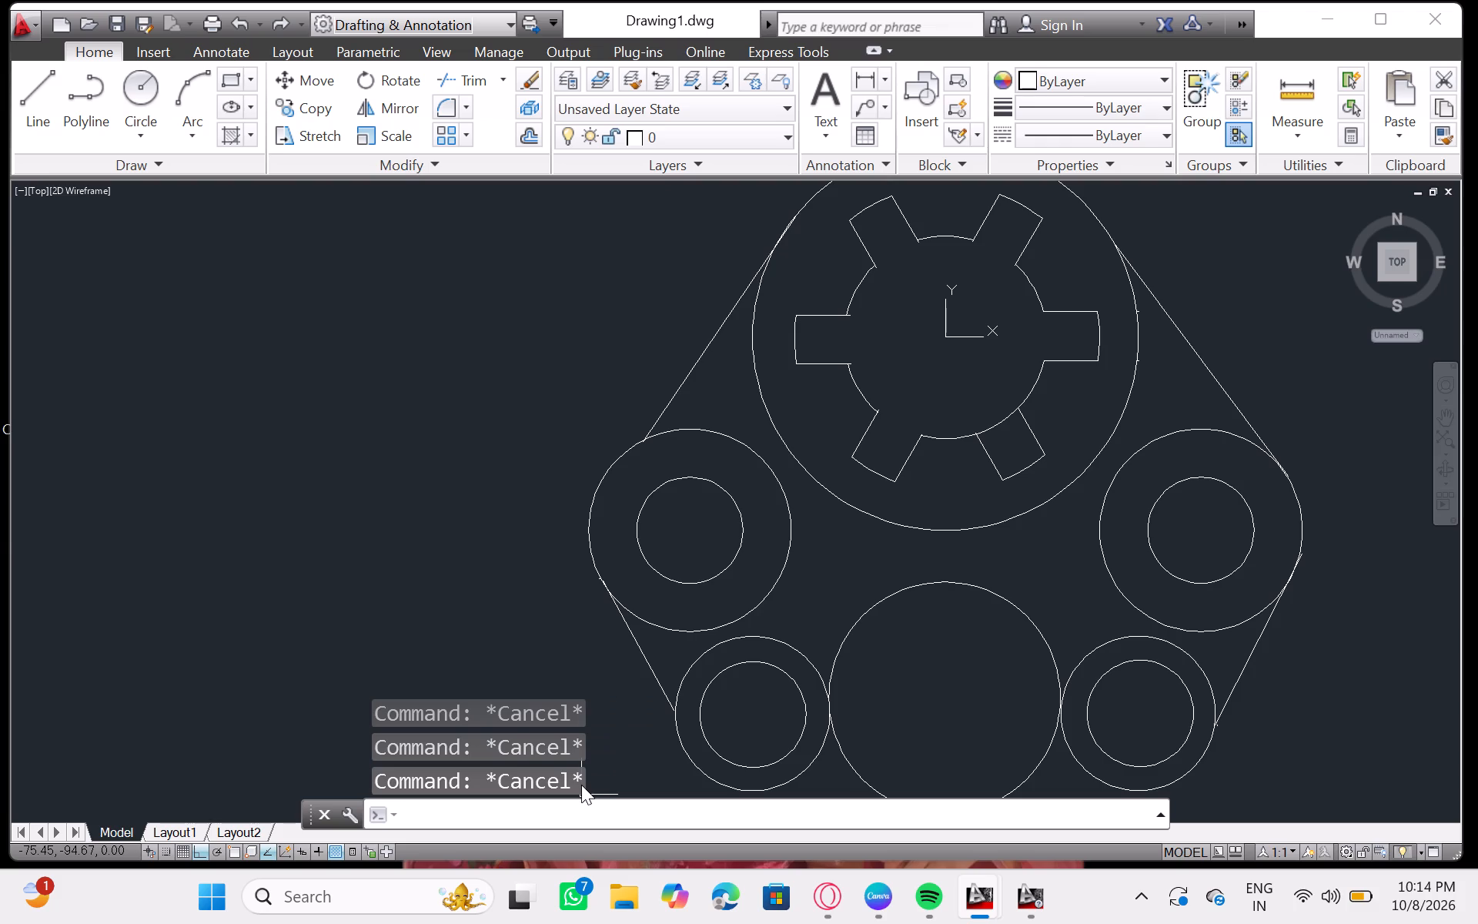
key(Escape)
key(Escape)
Hide the UCS icon in the drawing by setting UCSICON to OFF.
text(ucs)
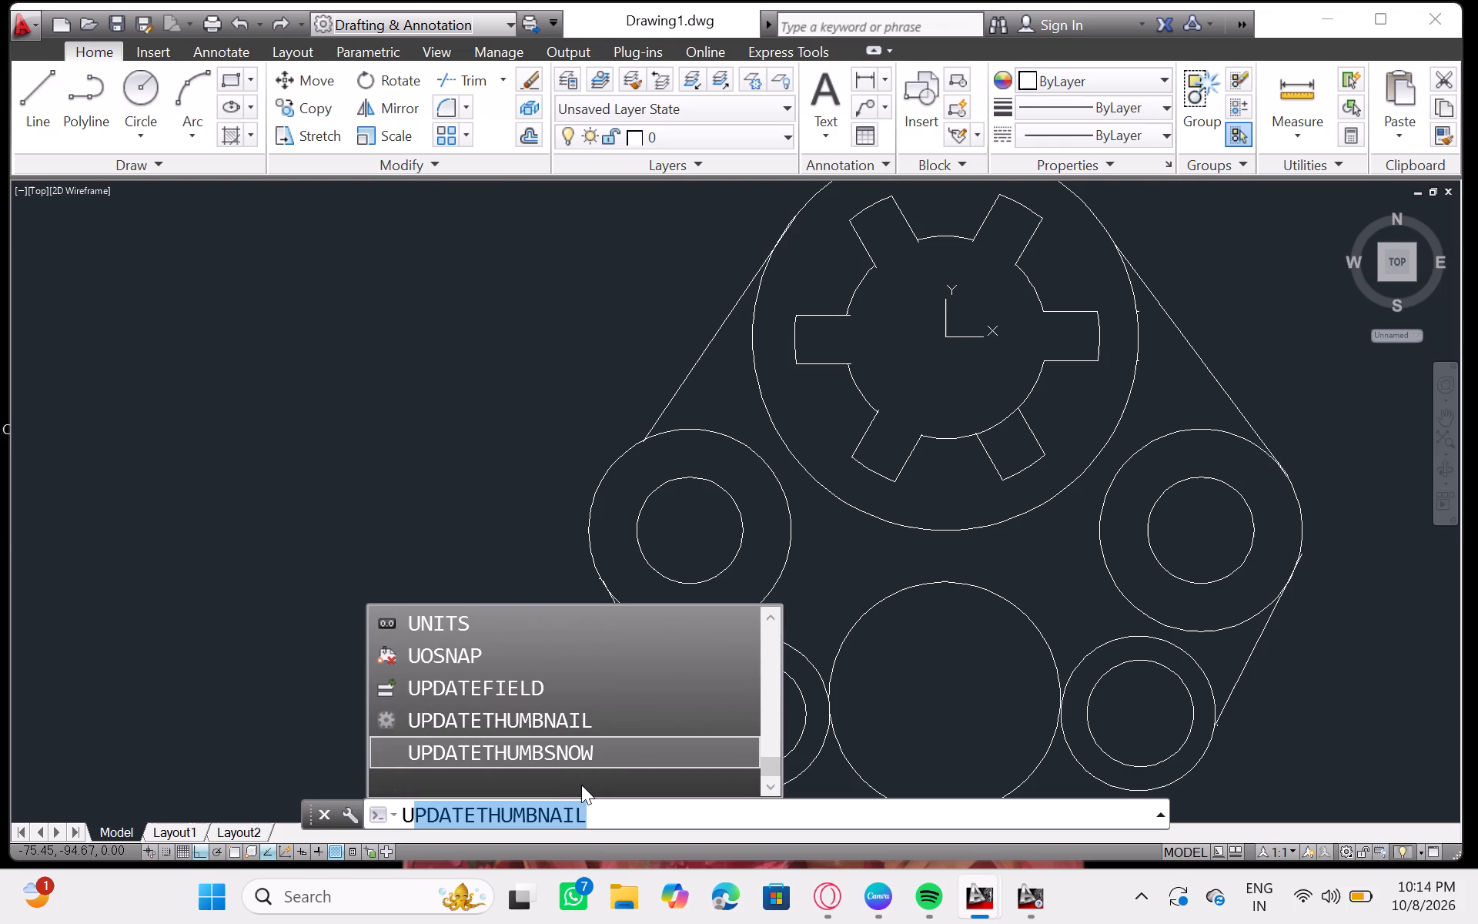
key(BackSpace)
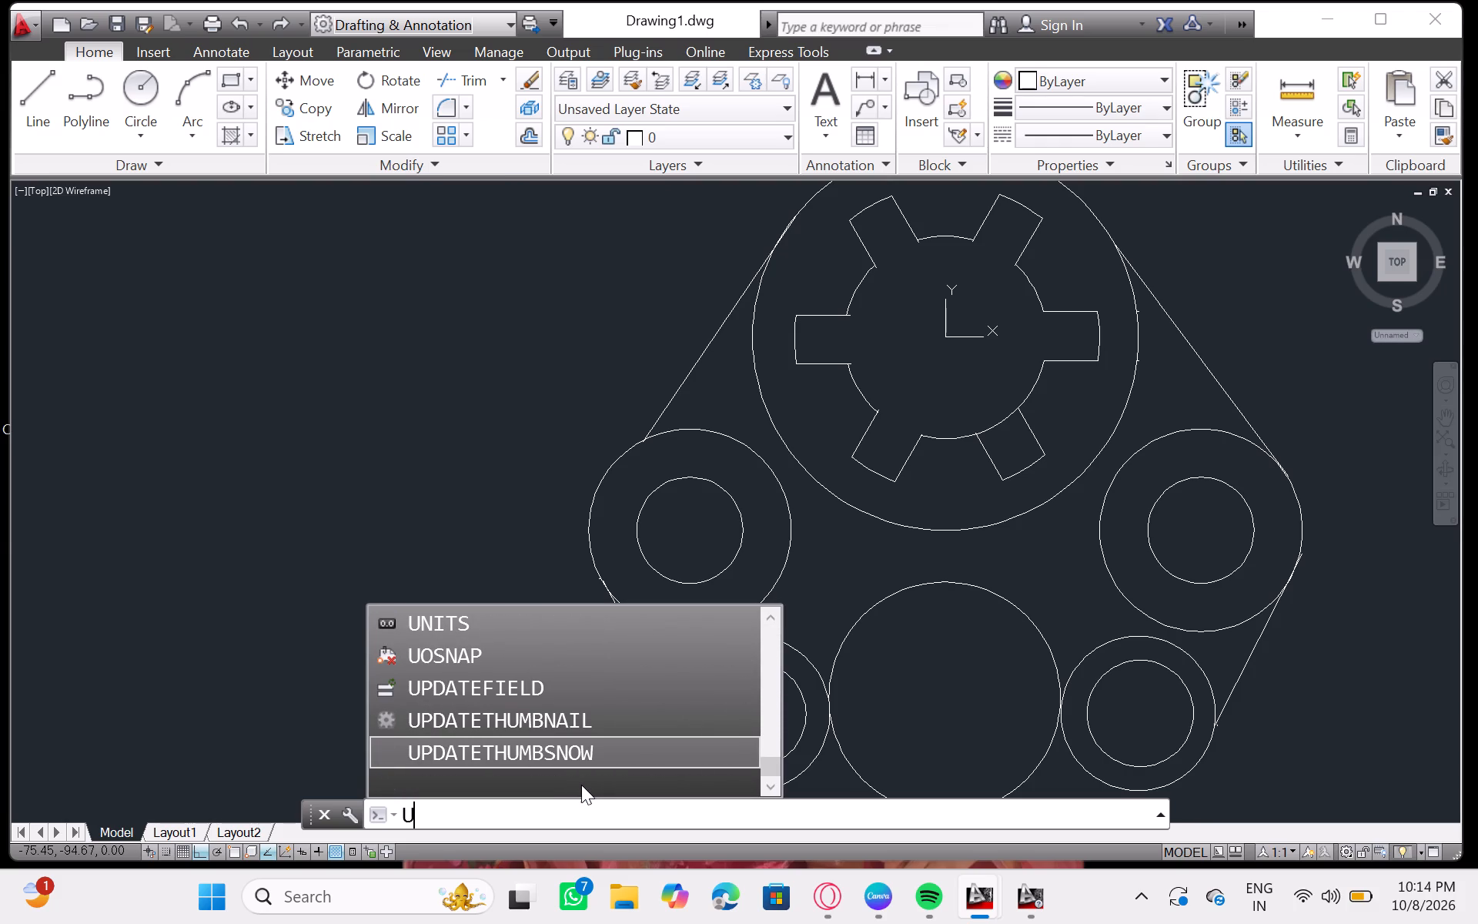
text(cs)
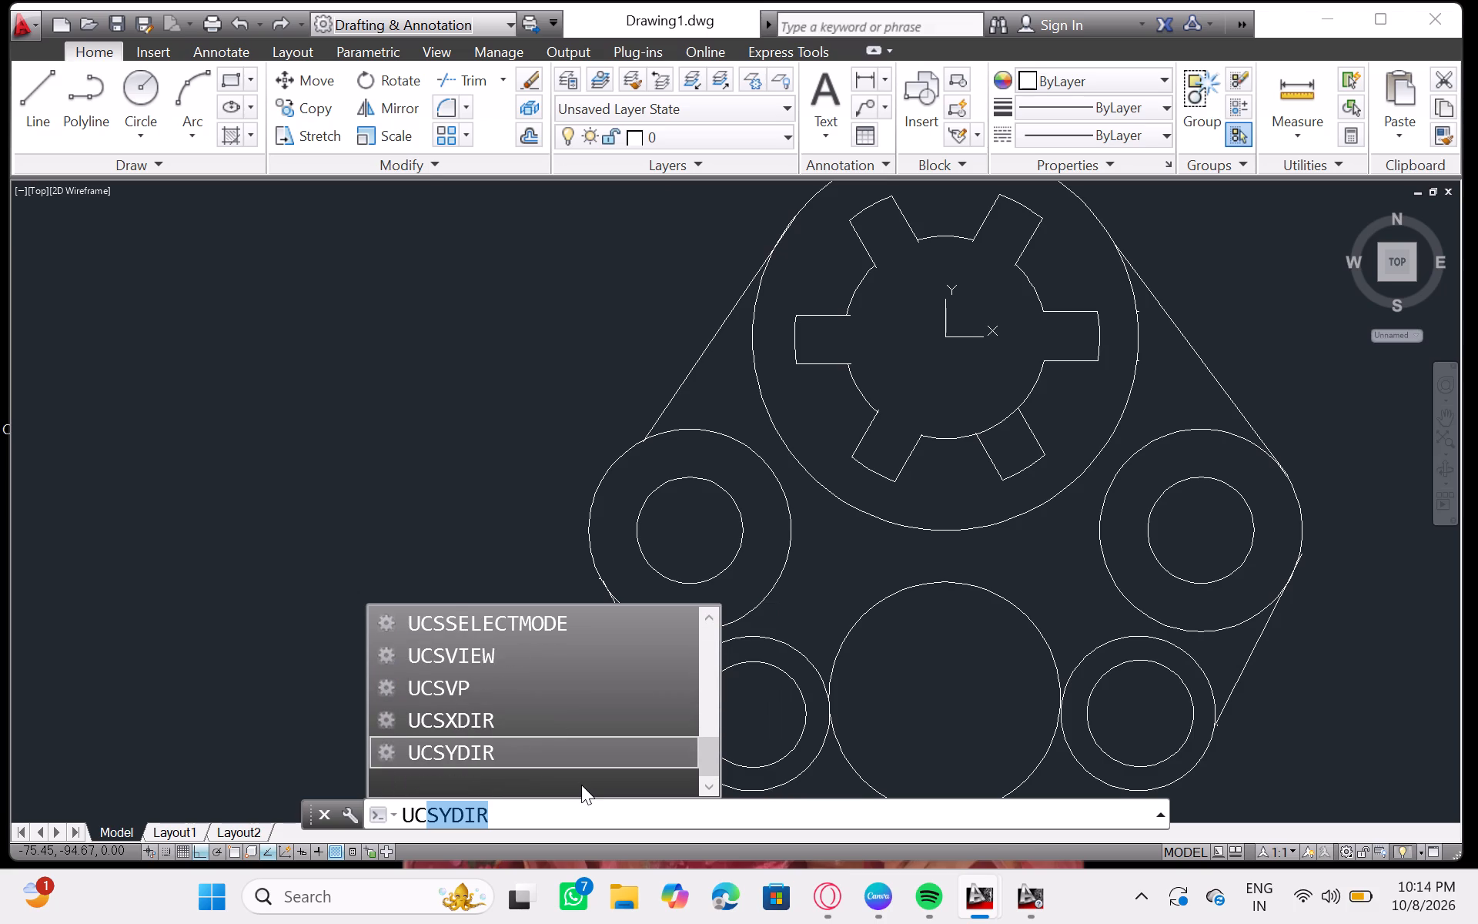
text(ic)
key(BackSpace)
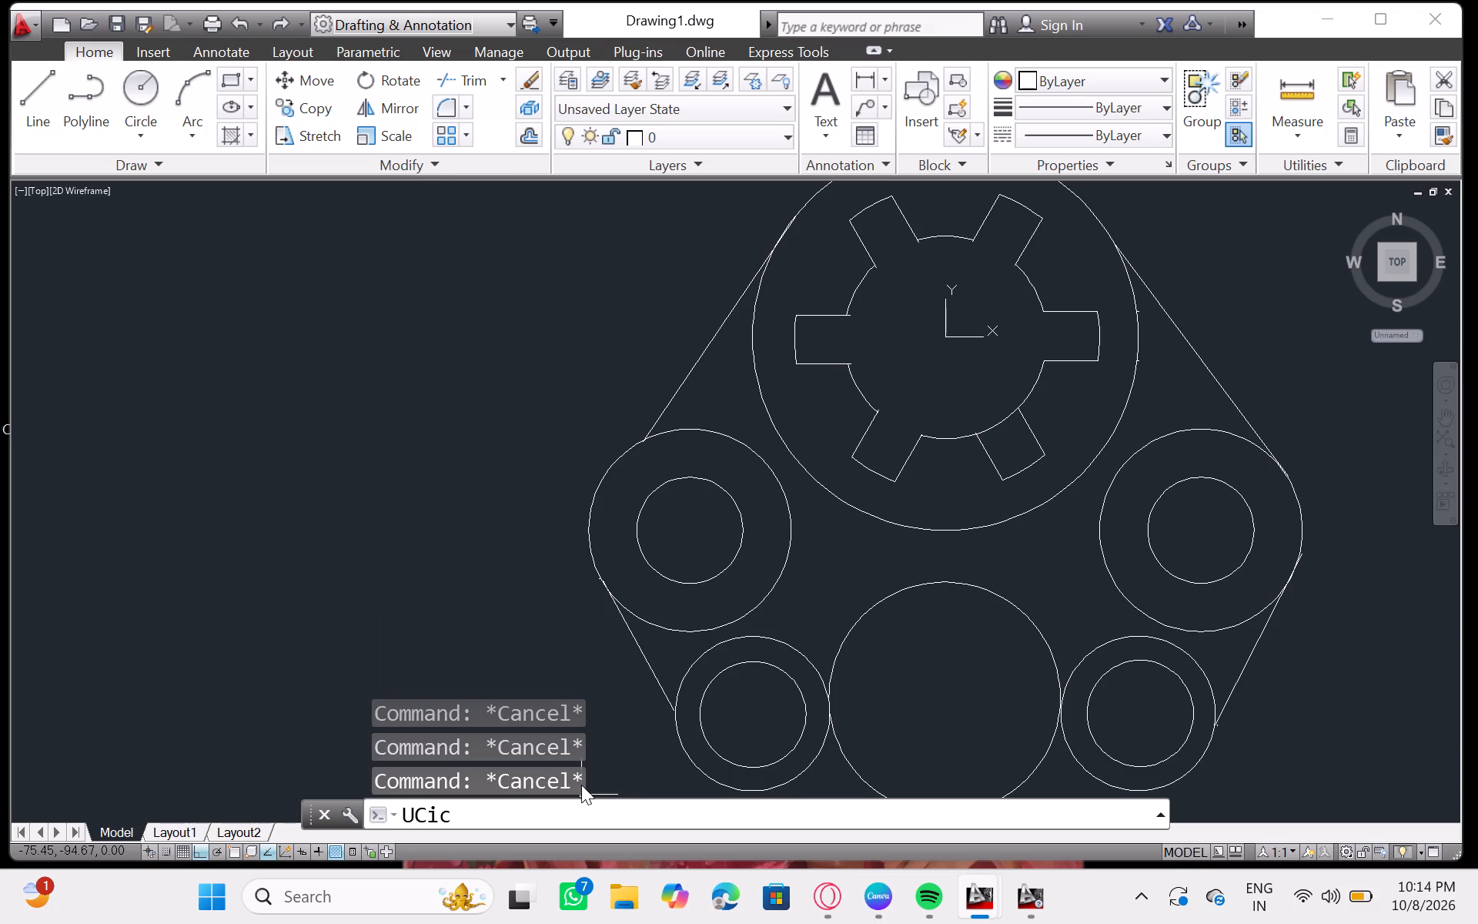
key(BackSpace)
key(s)
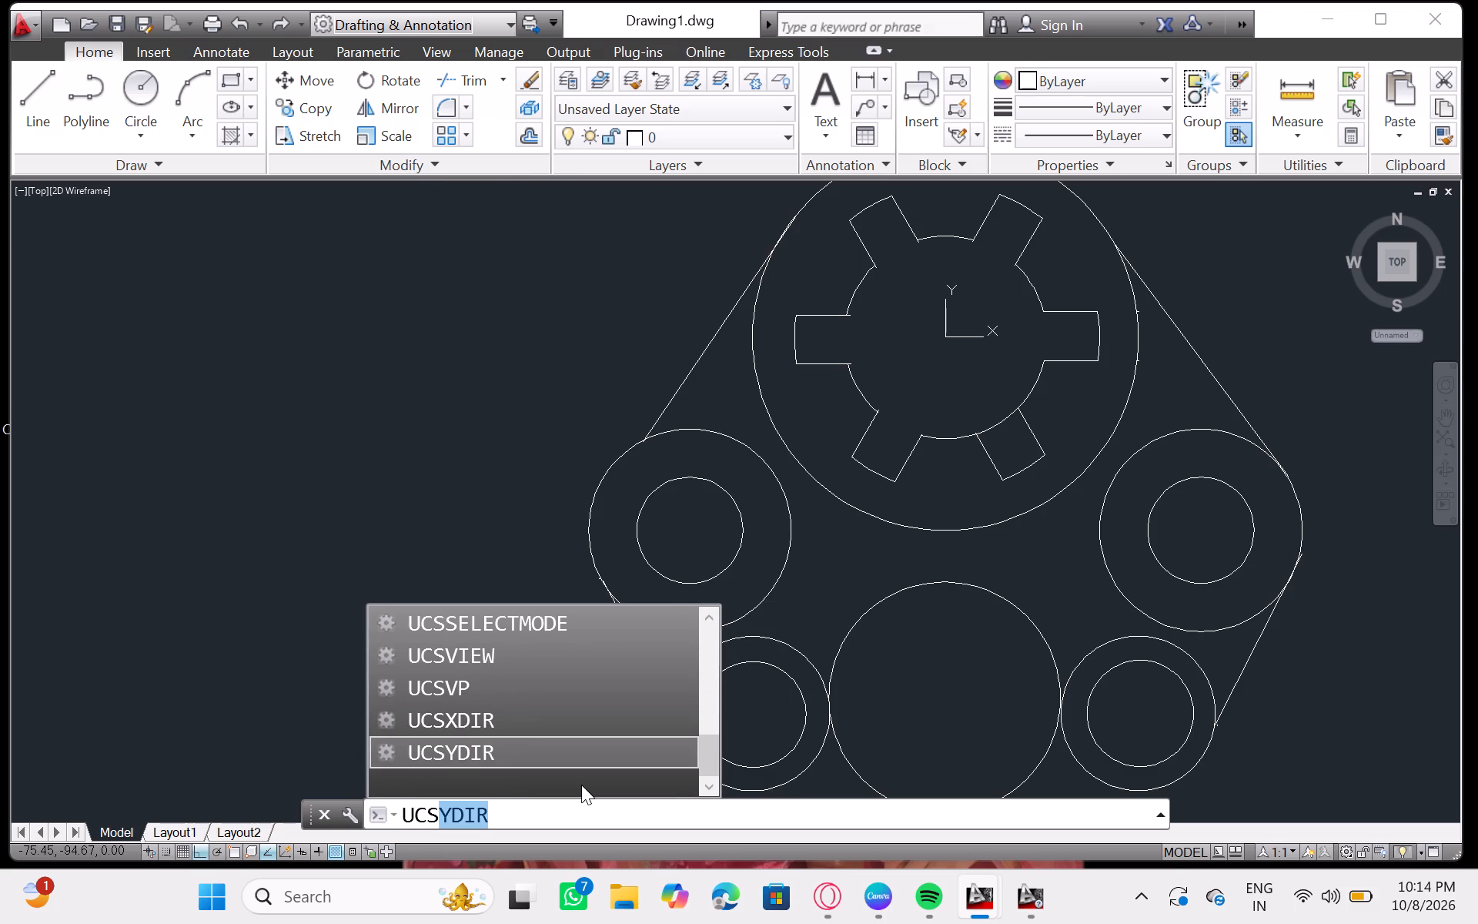
scroll(524, 701, down, 3)
scroll(524, 701, up, 3)
scroll(524, 701, down, 2)
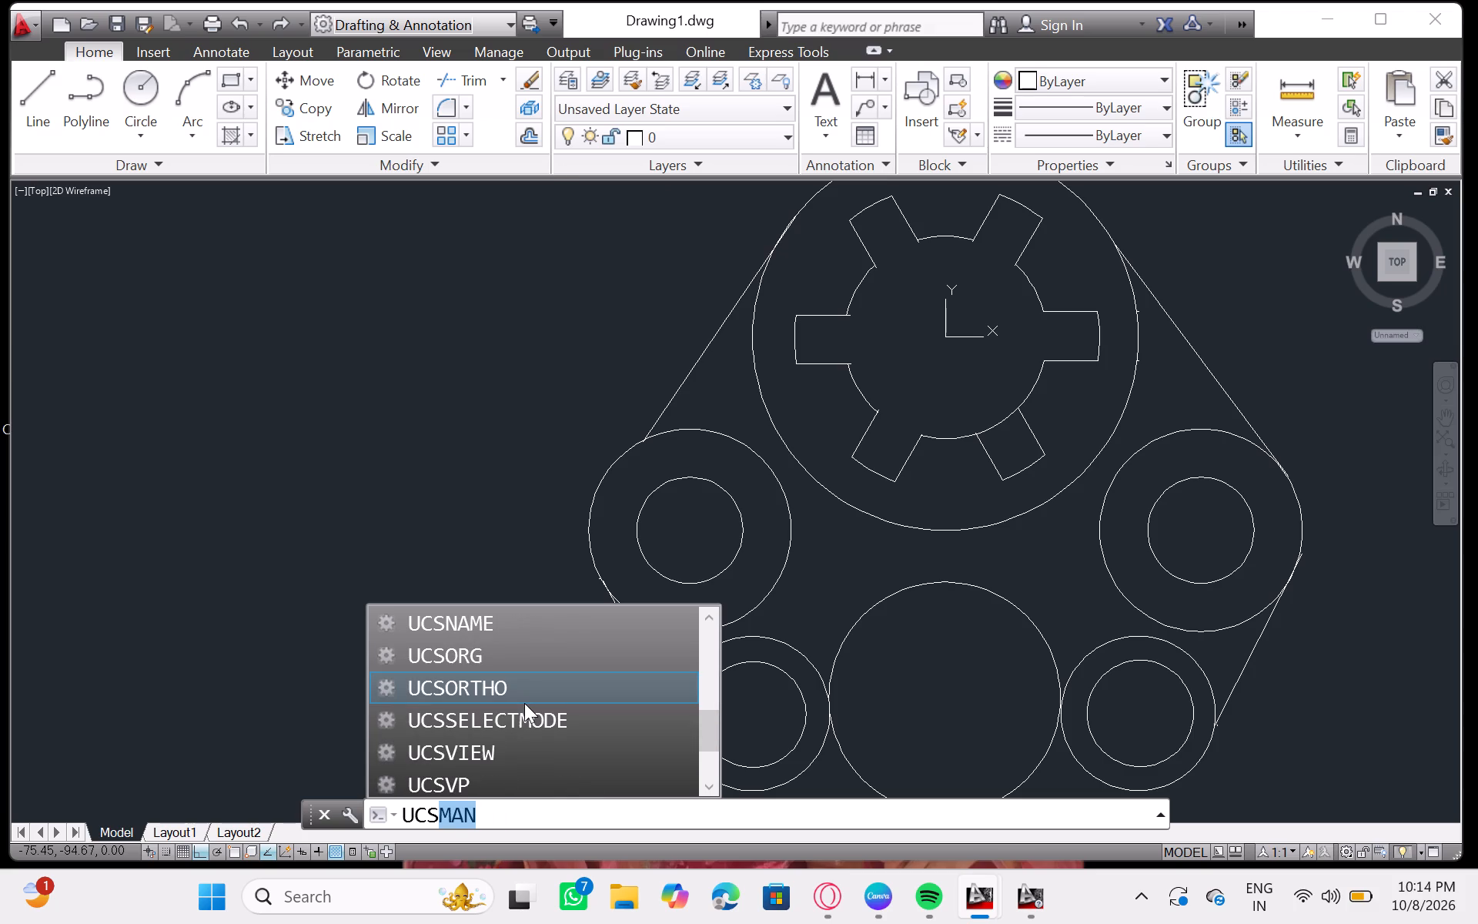
scroll(524, 703, down, 2)
scroll(524, 703, up, 2)
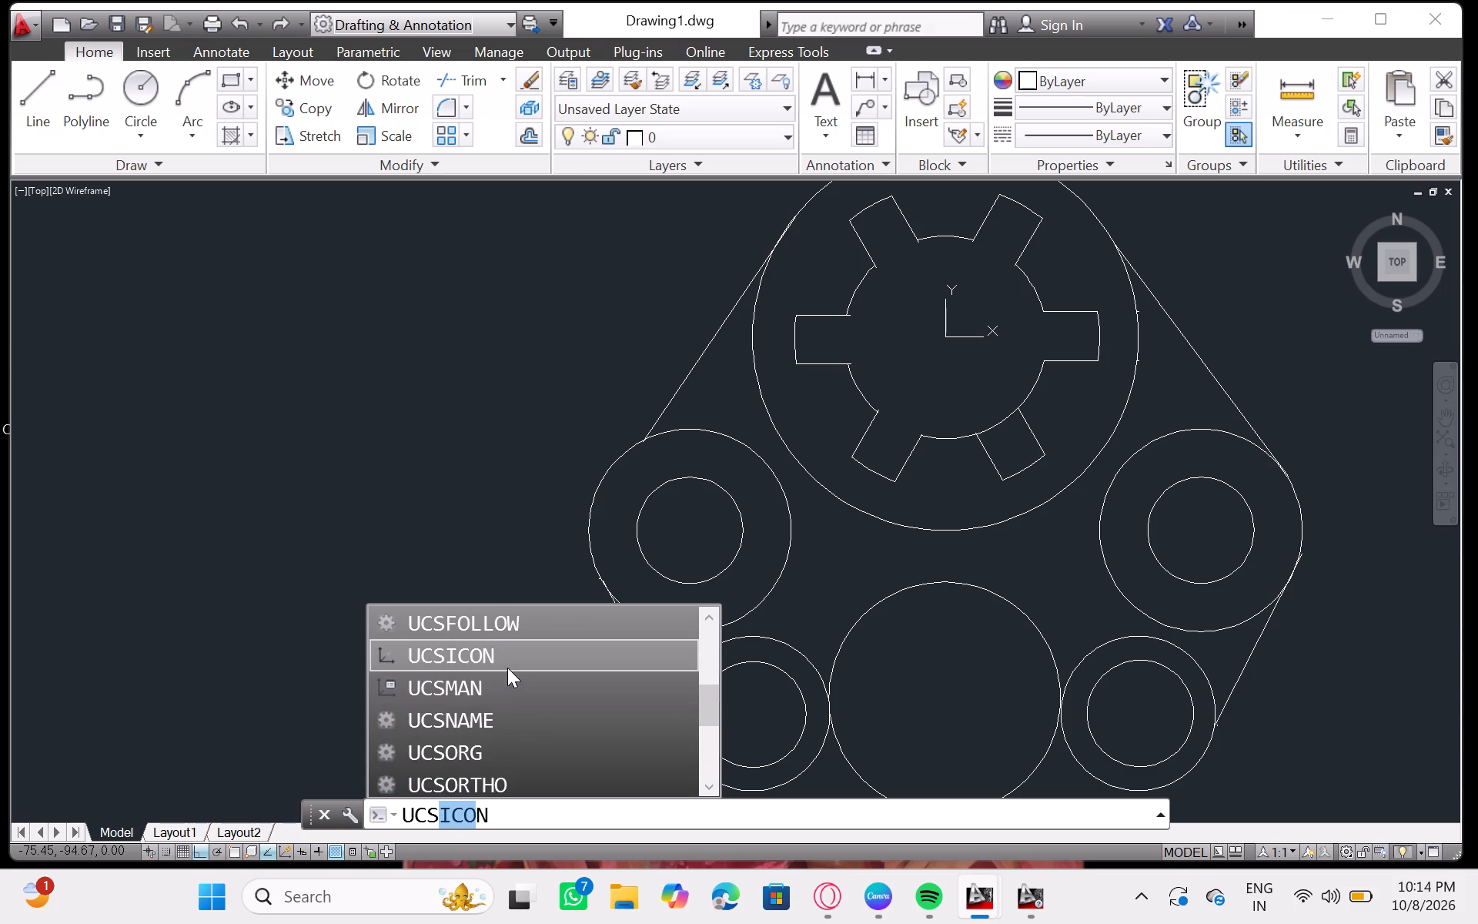
click(507, 665)
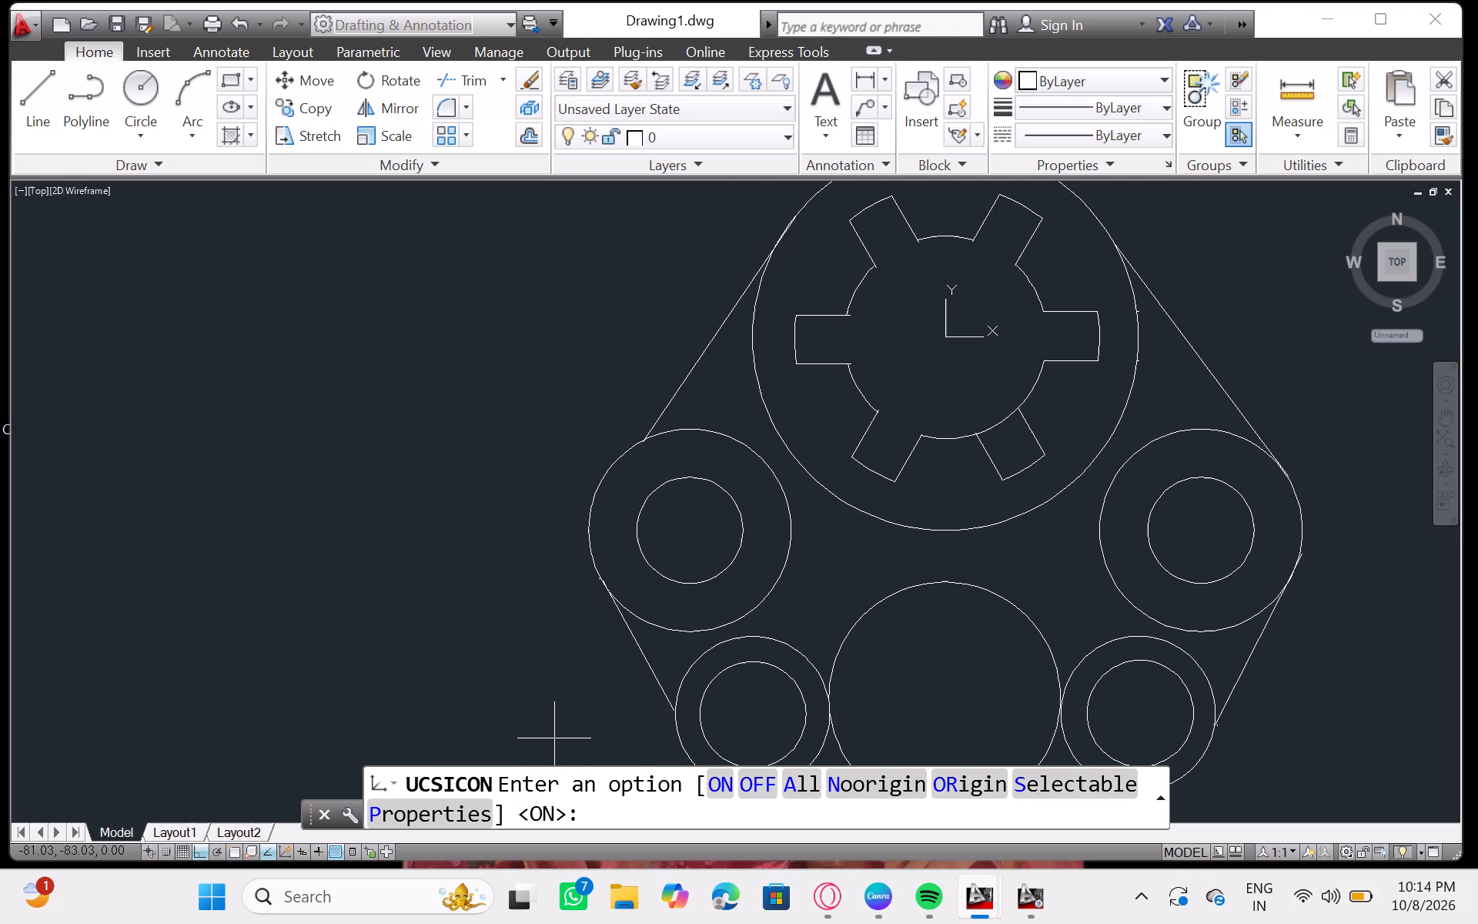
click(766, 788)
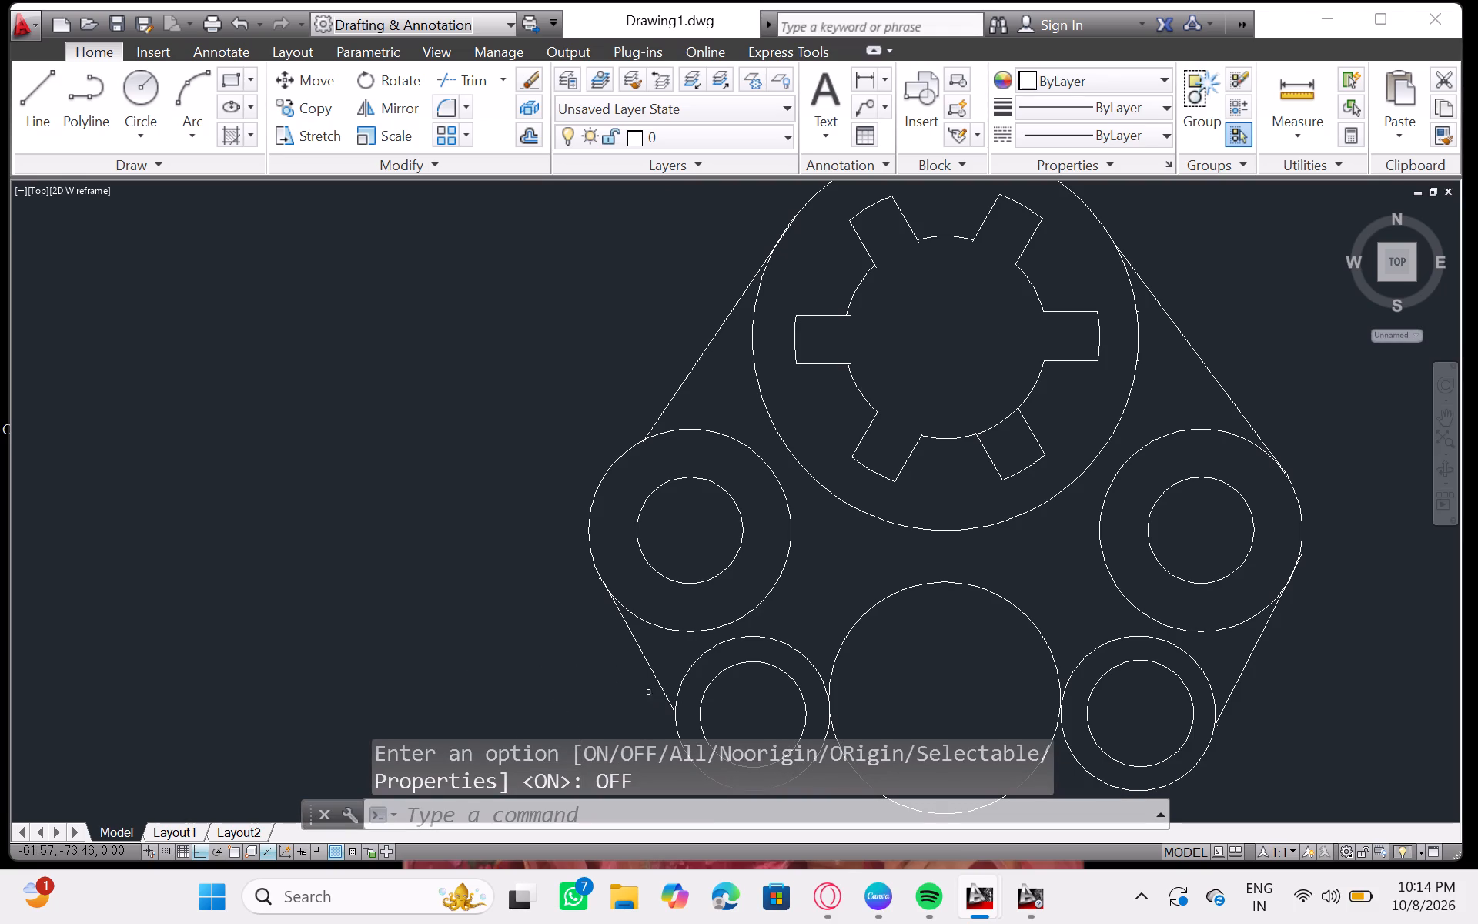
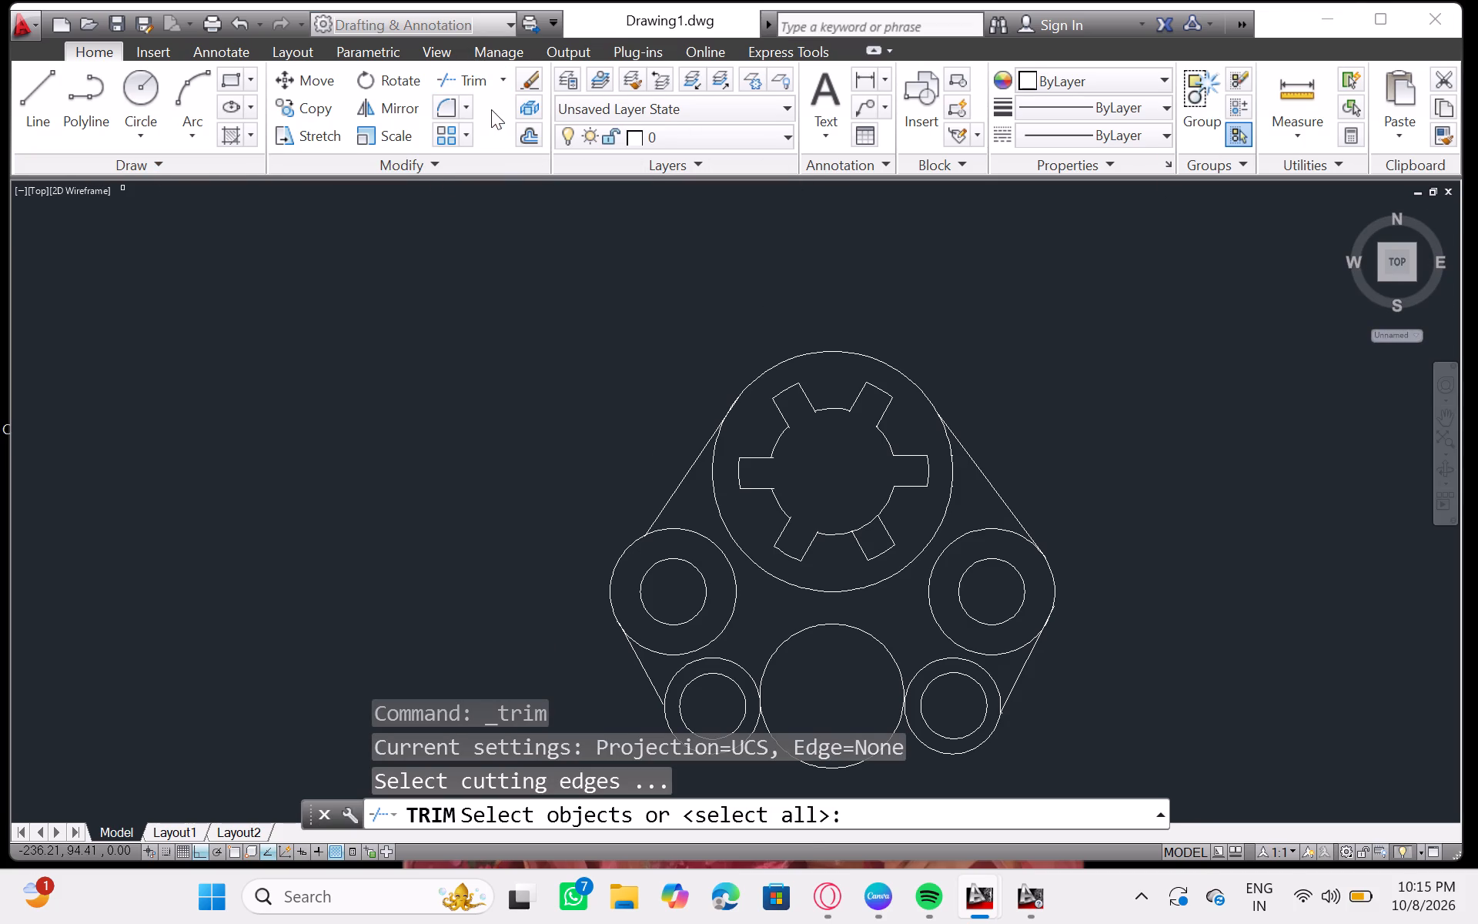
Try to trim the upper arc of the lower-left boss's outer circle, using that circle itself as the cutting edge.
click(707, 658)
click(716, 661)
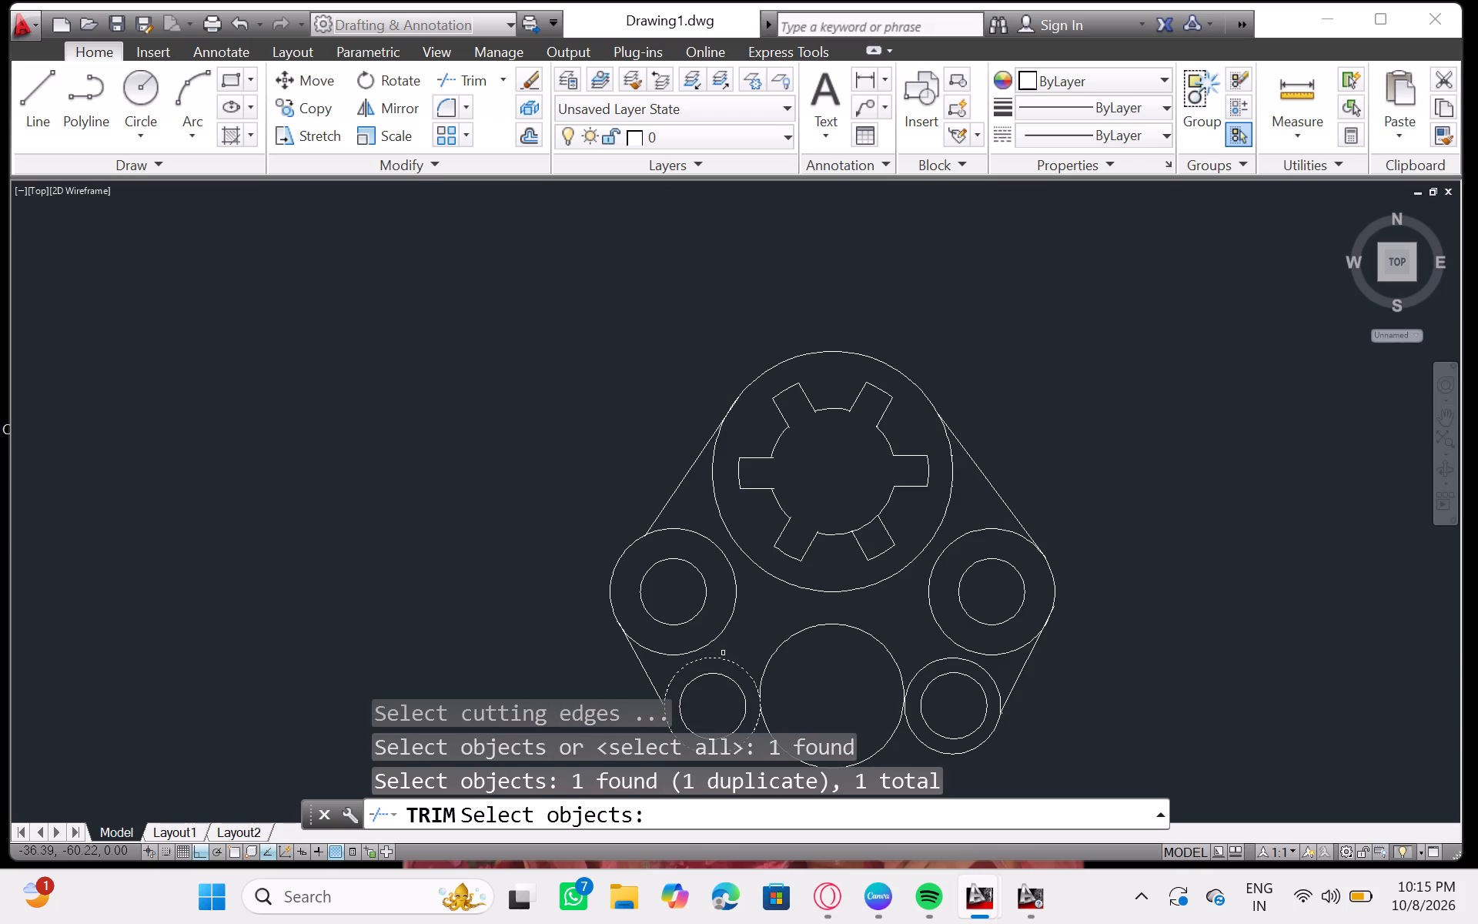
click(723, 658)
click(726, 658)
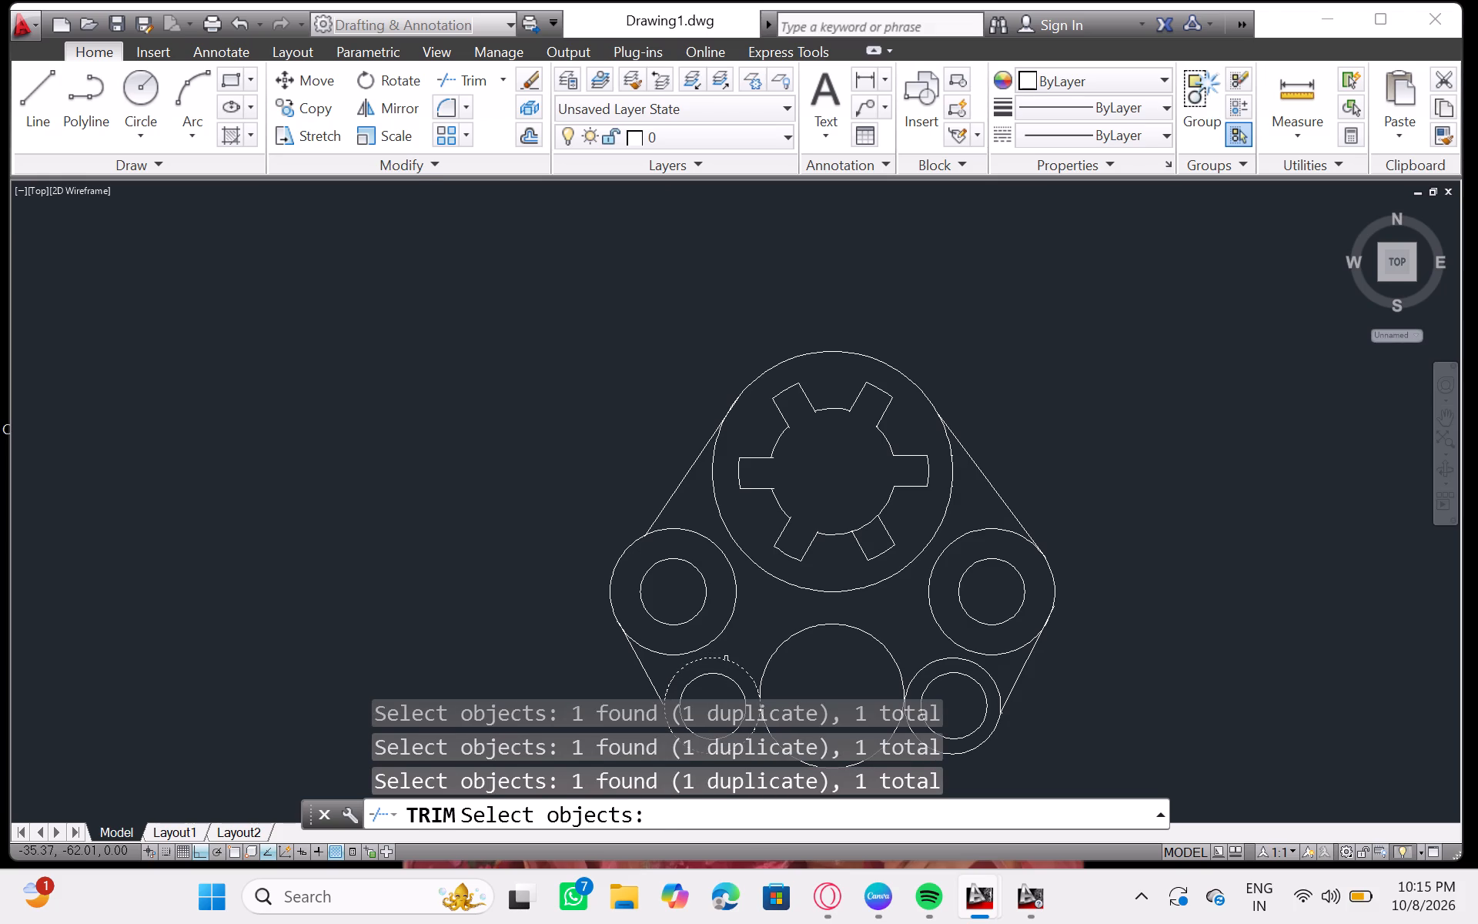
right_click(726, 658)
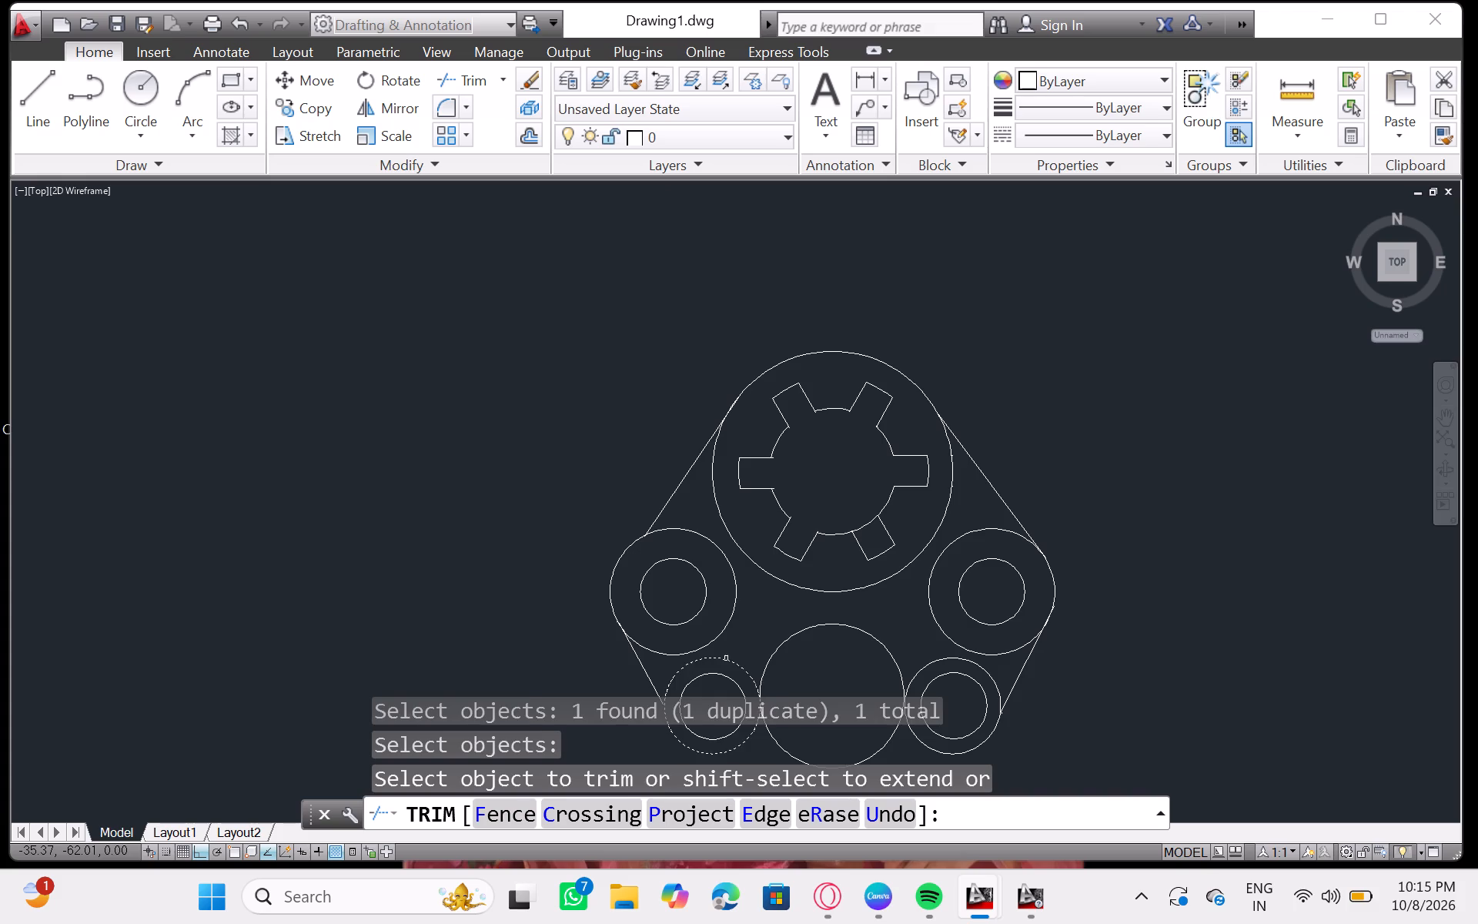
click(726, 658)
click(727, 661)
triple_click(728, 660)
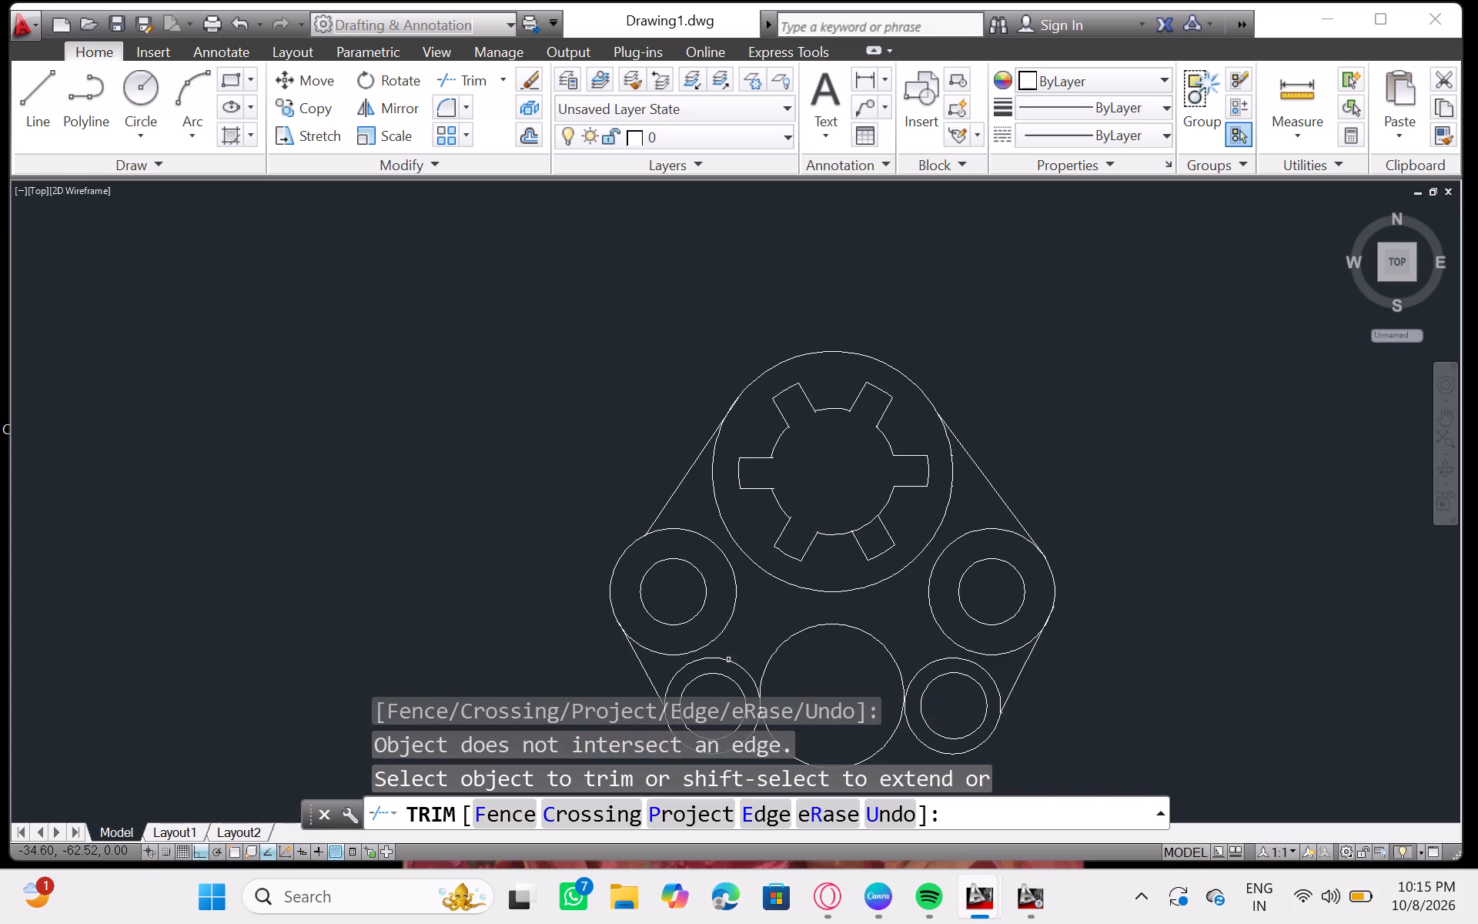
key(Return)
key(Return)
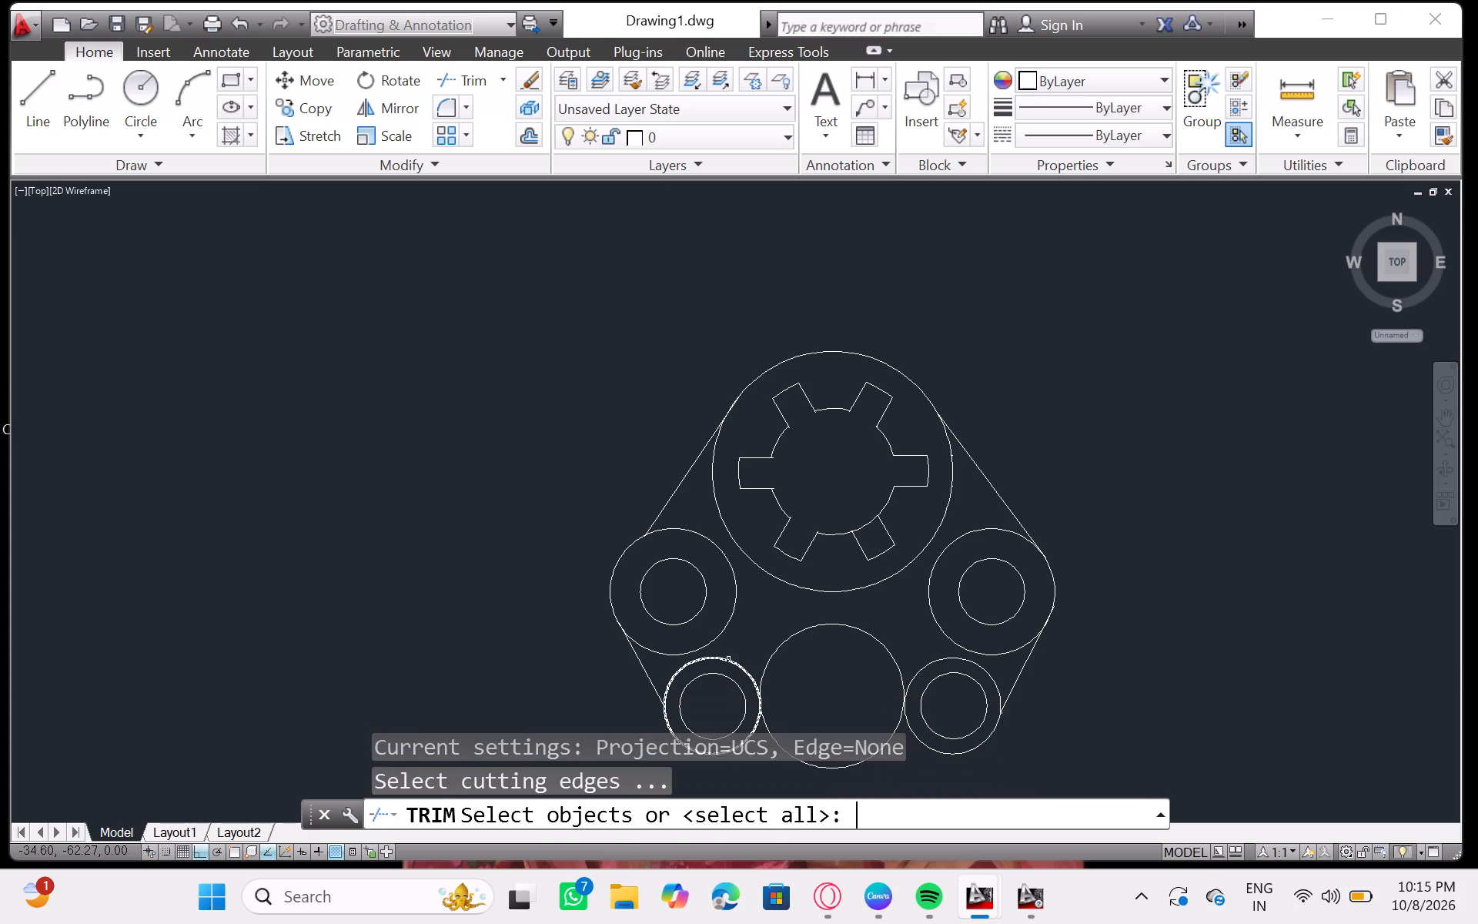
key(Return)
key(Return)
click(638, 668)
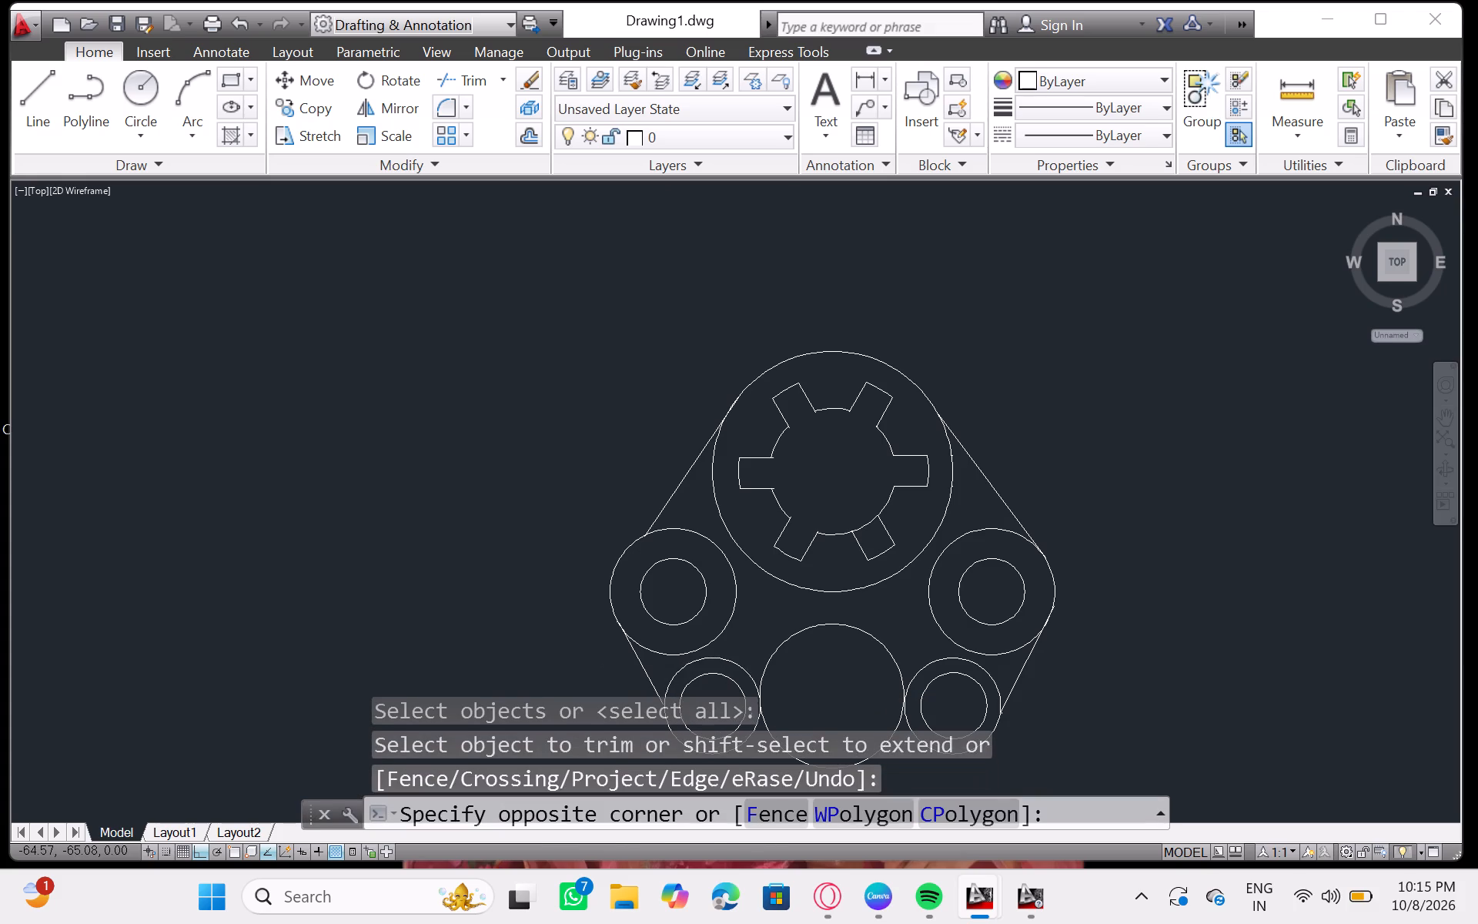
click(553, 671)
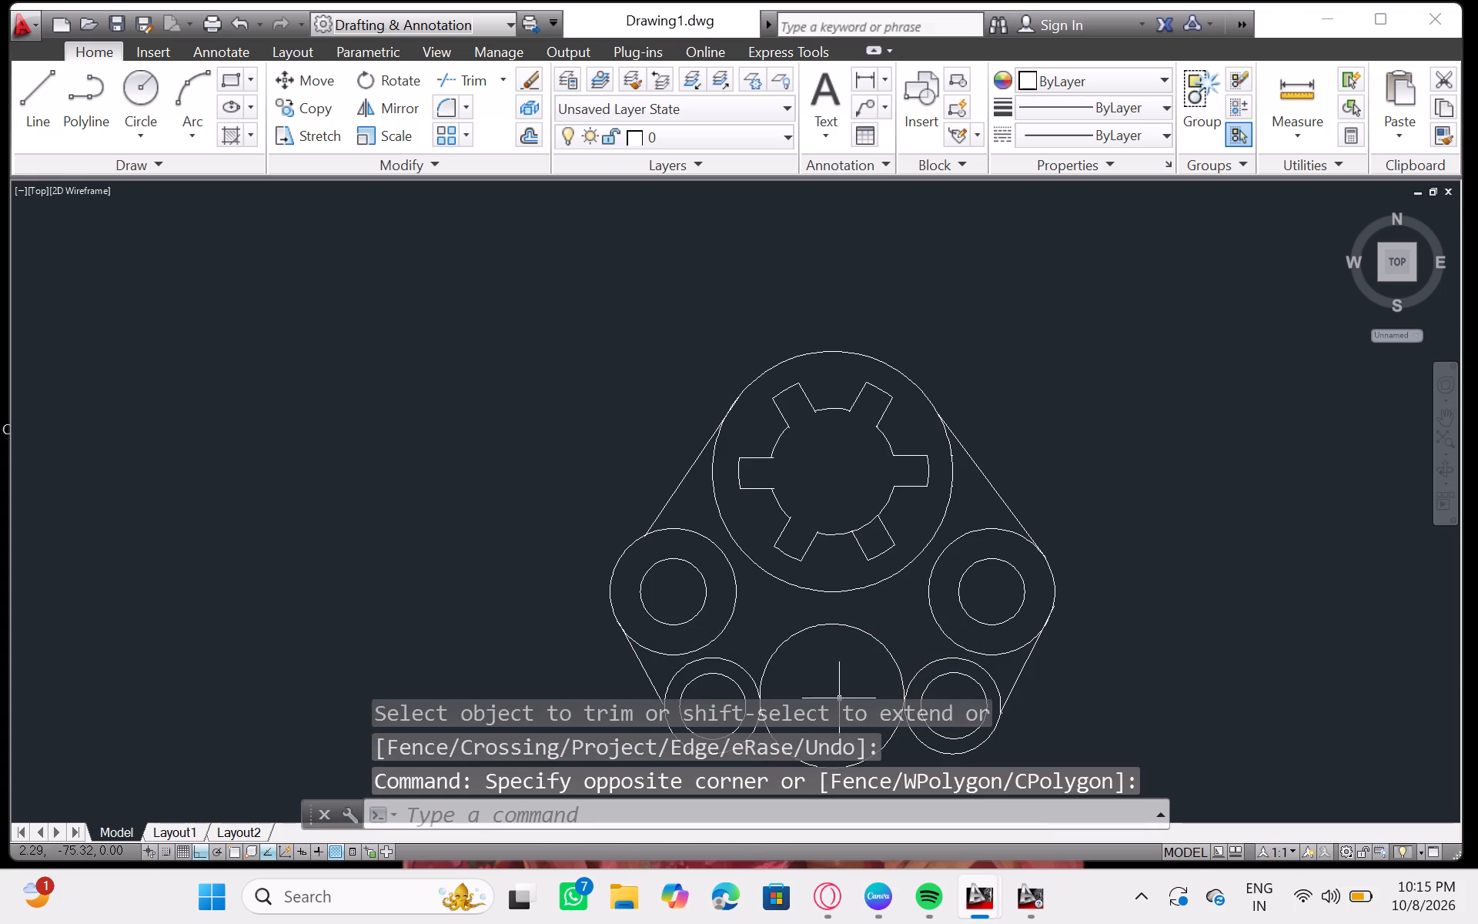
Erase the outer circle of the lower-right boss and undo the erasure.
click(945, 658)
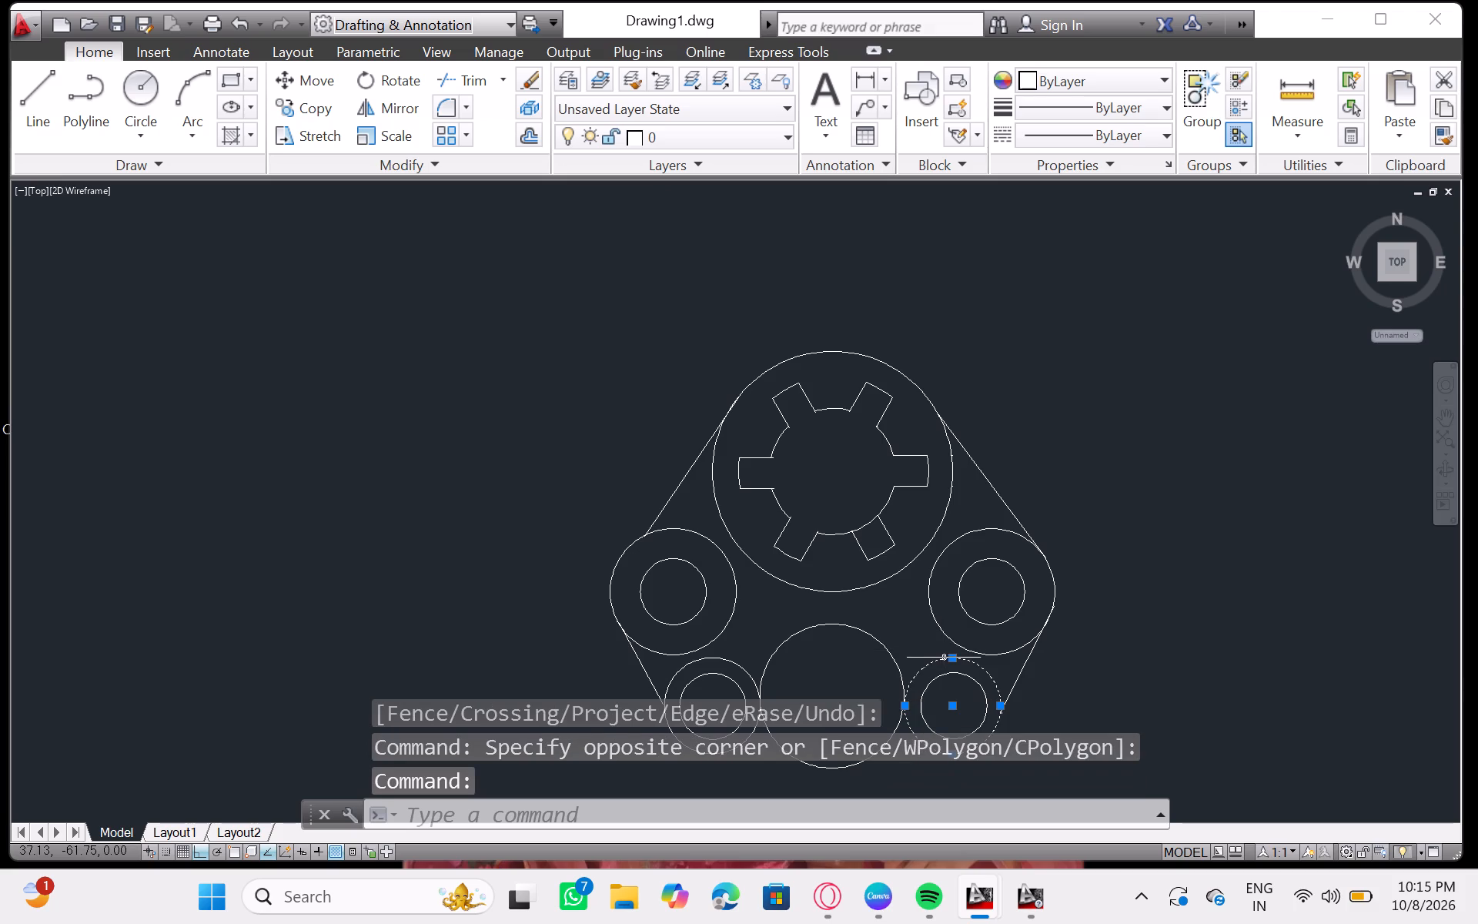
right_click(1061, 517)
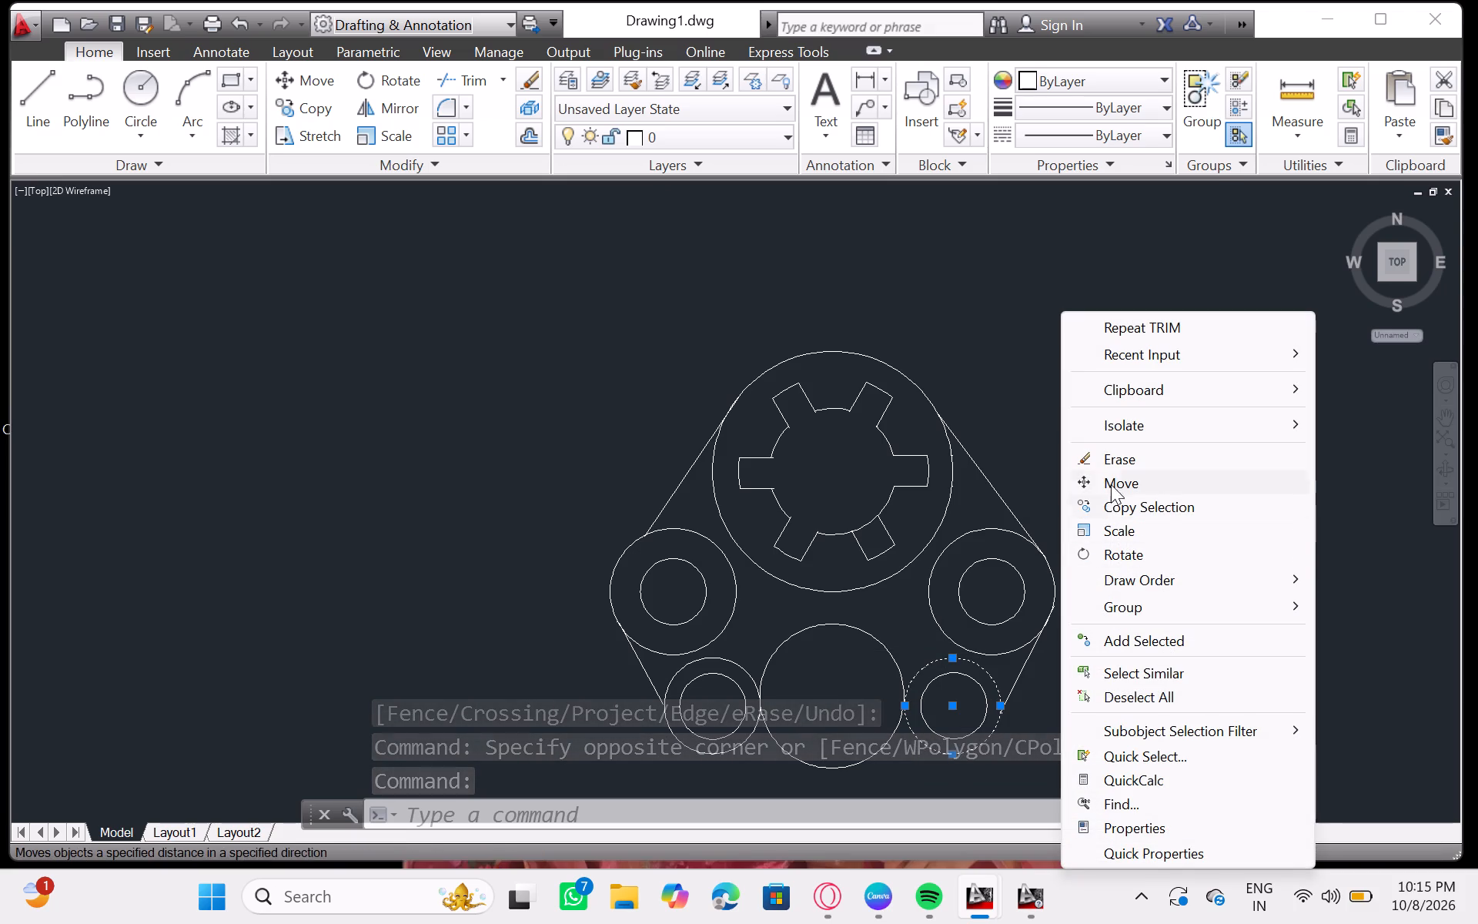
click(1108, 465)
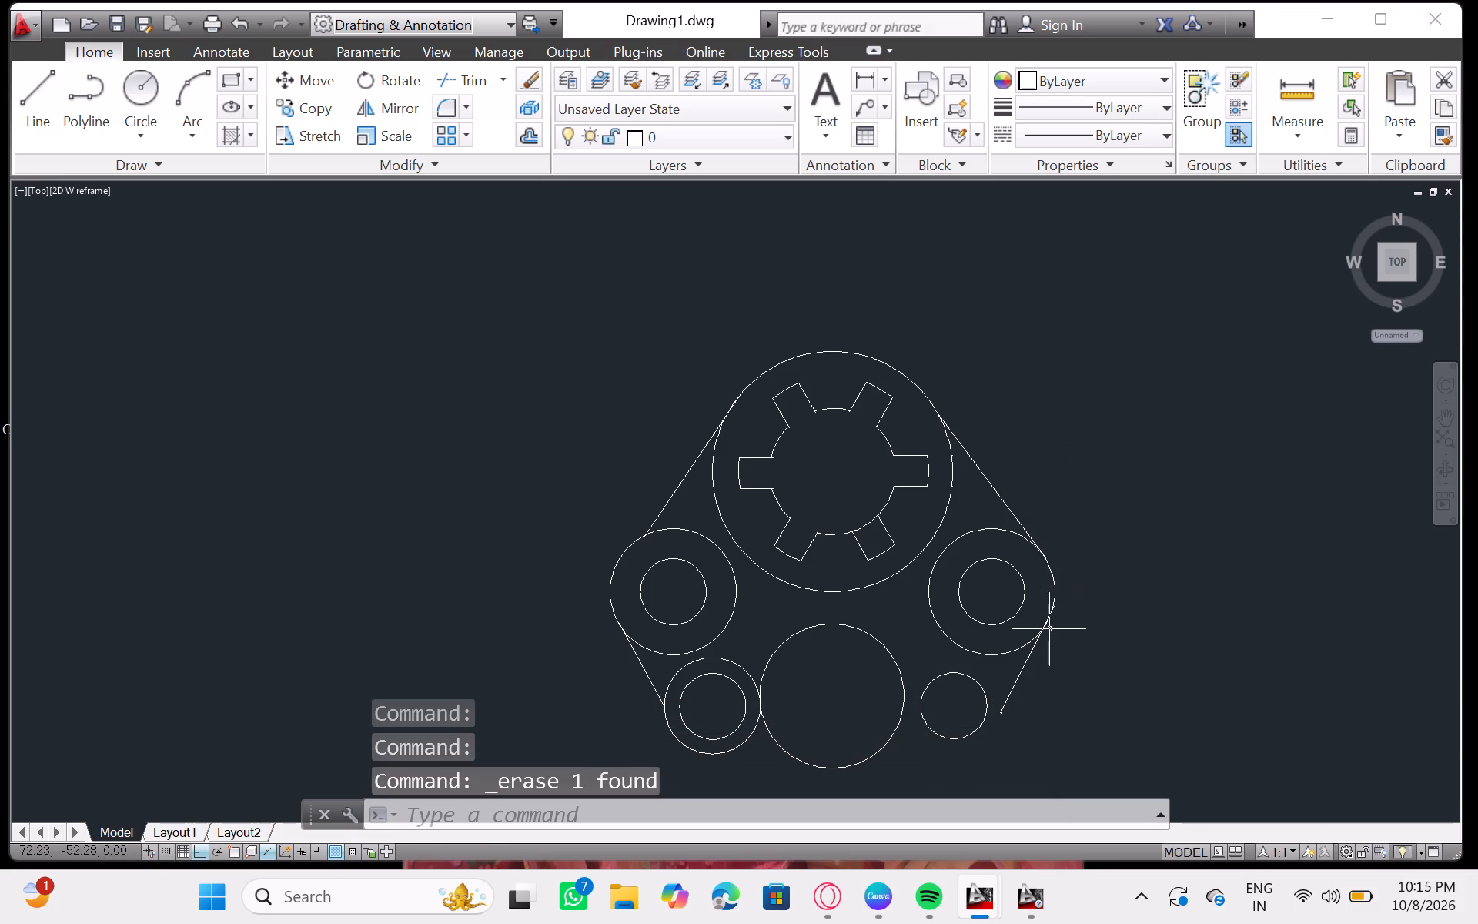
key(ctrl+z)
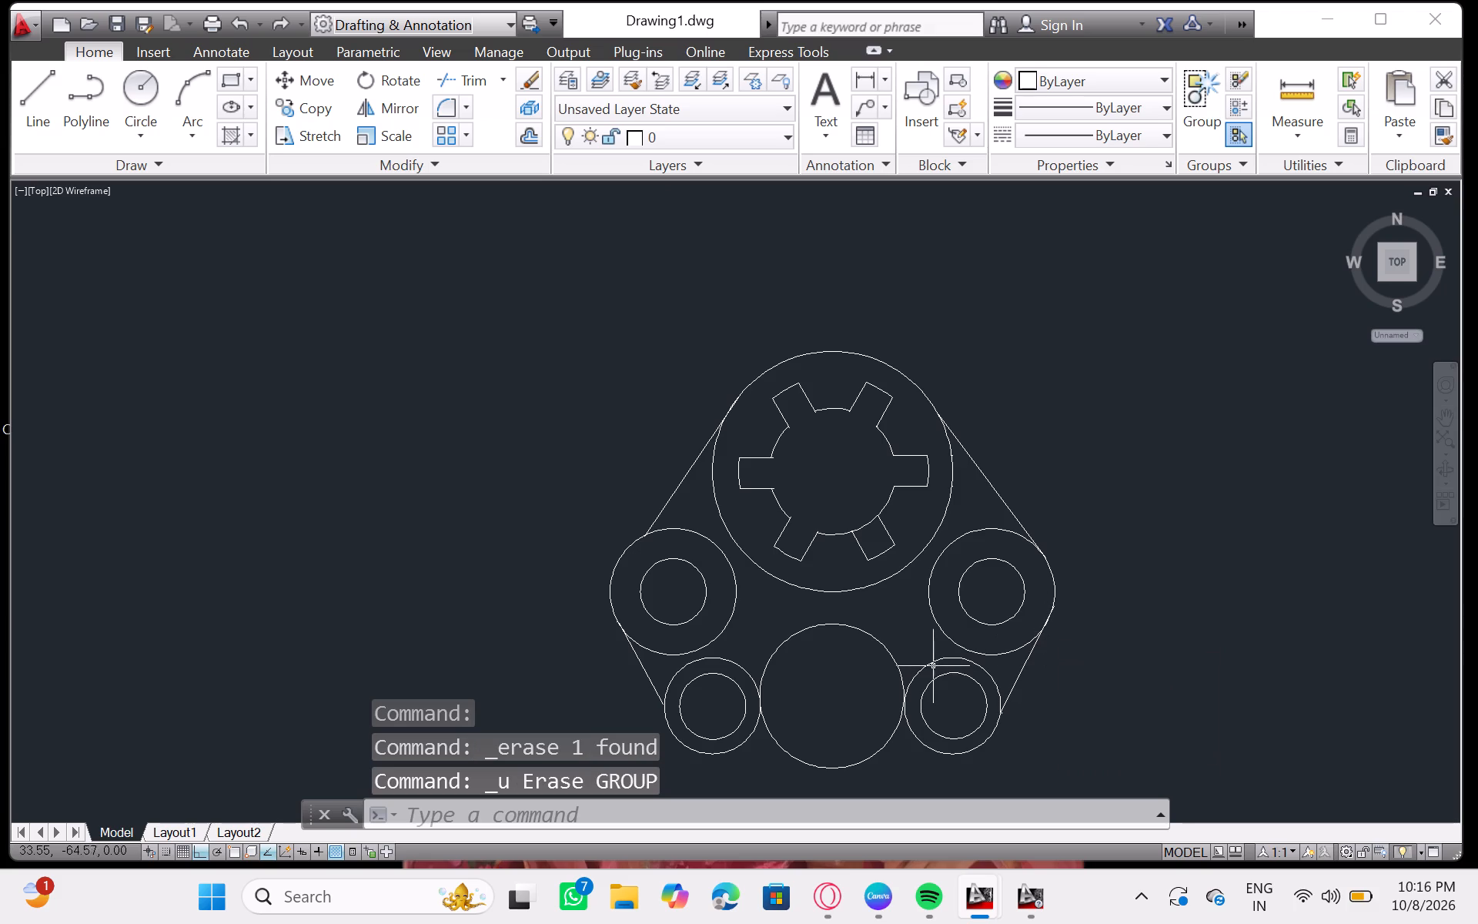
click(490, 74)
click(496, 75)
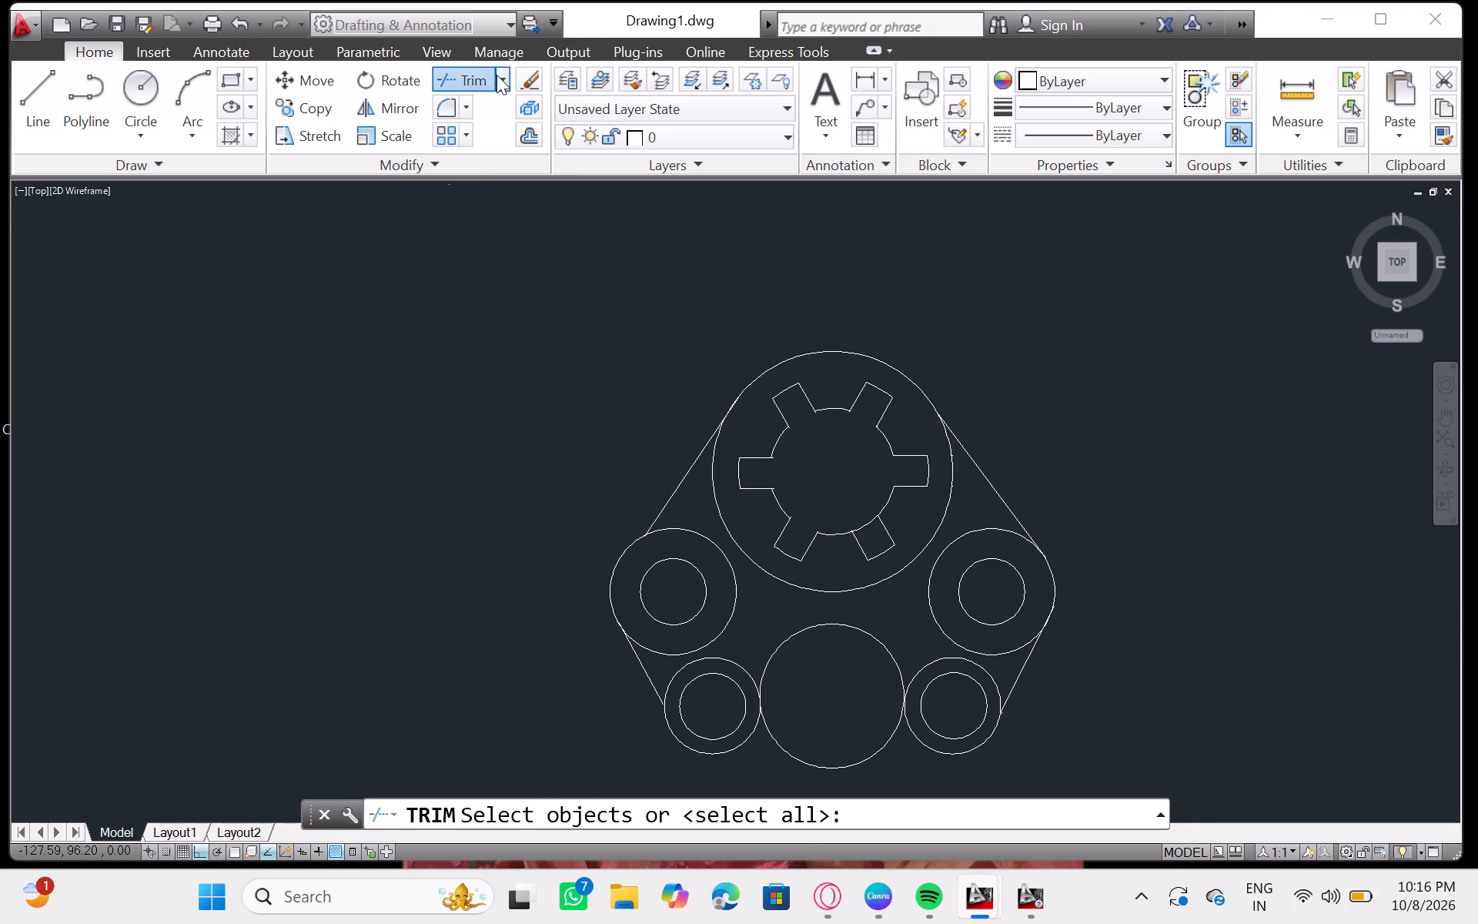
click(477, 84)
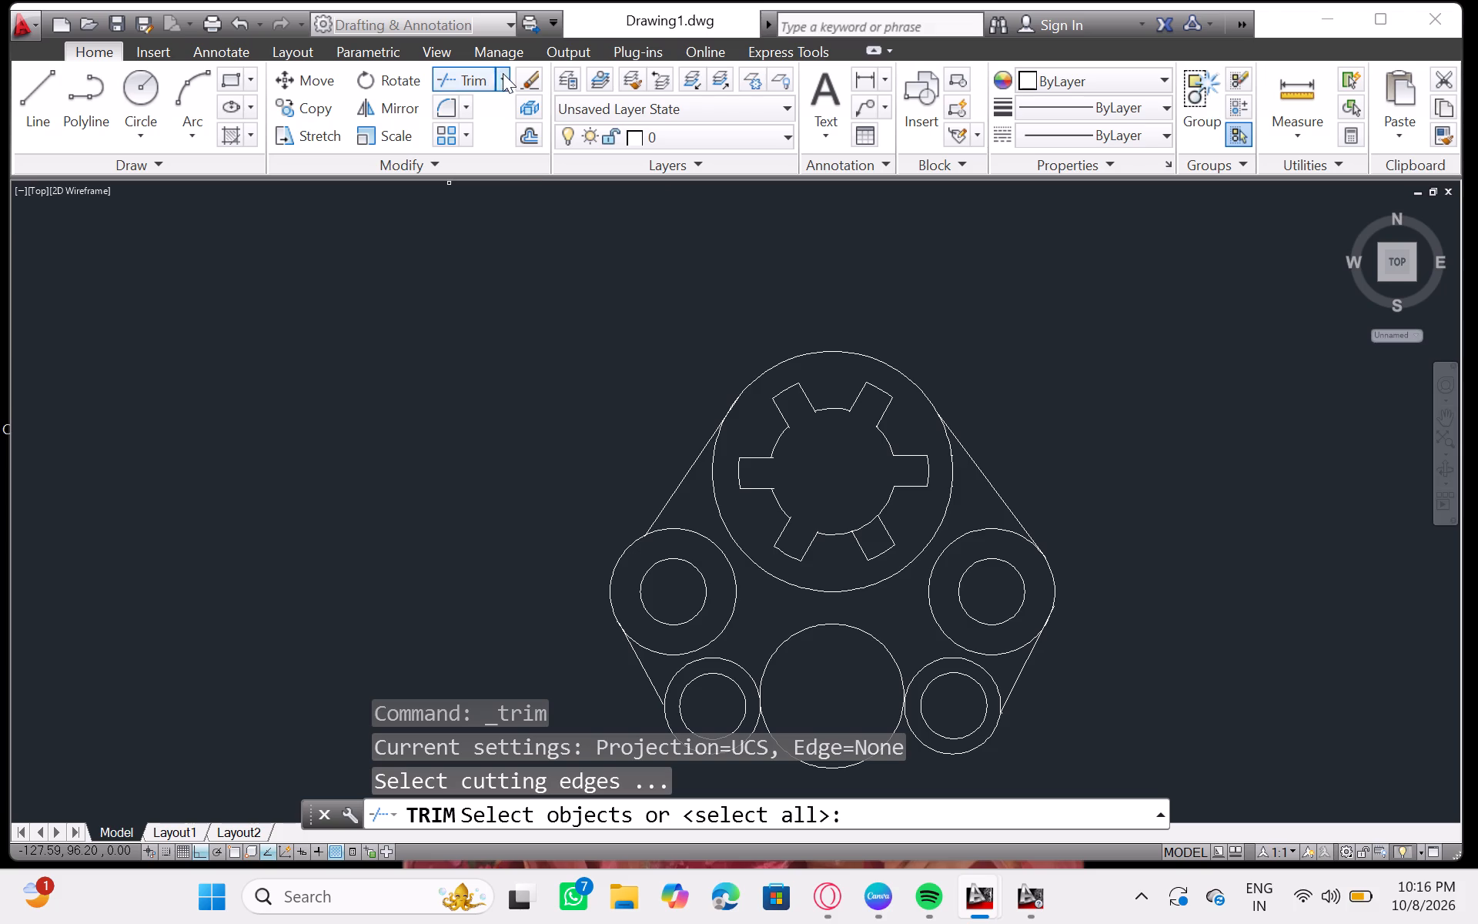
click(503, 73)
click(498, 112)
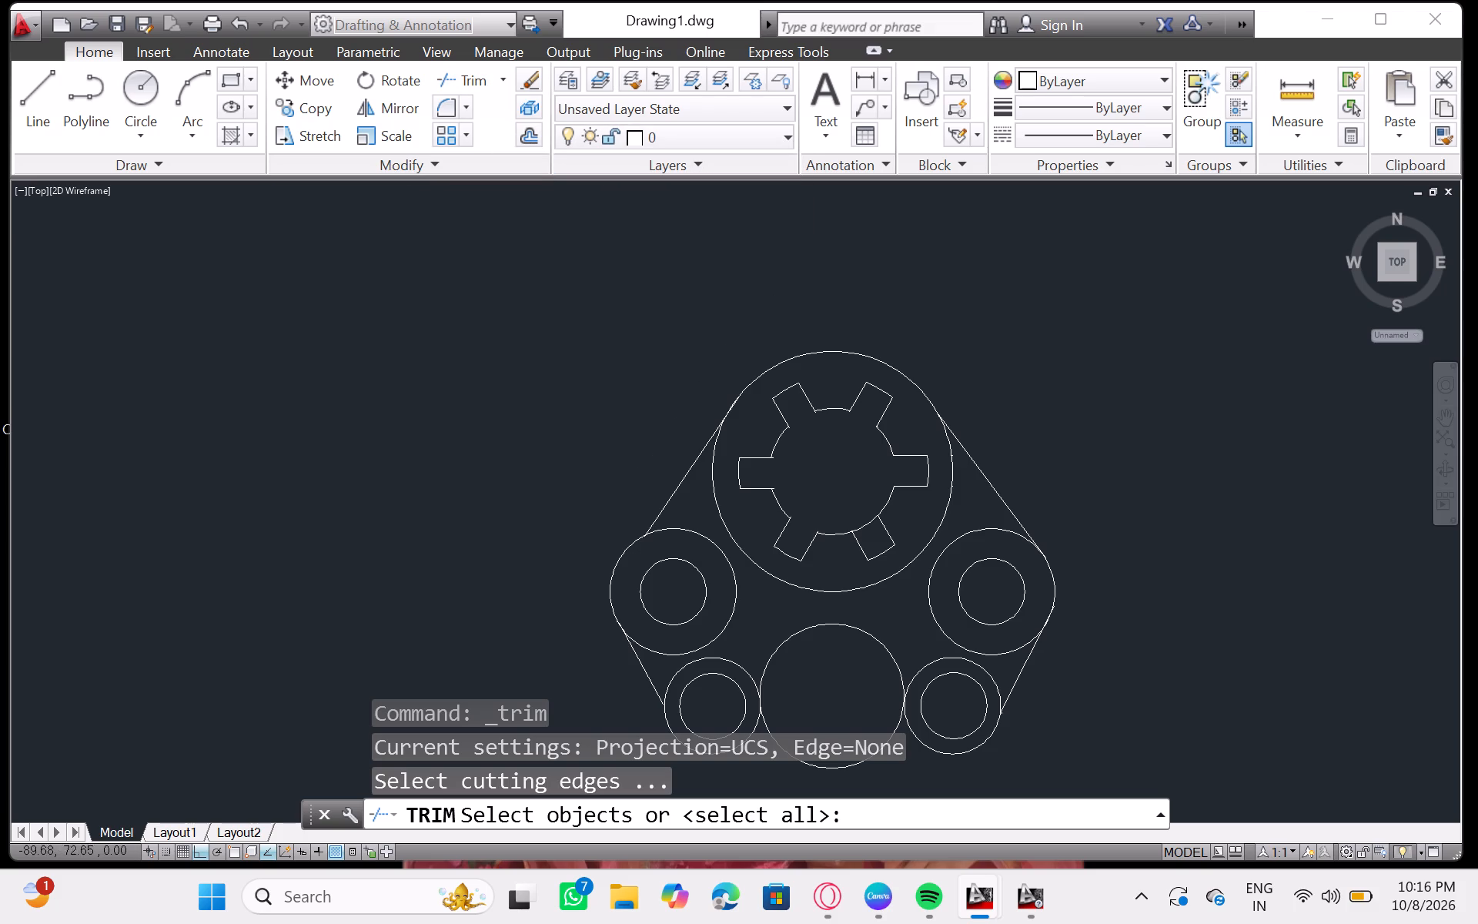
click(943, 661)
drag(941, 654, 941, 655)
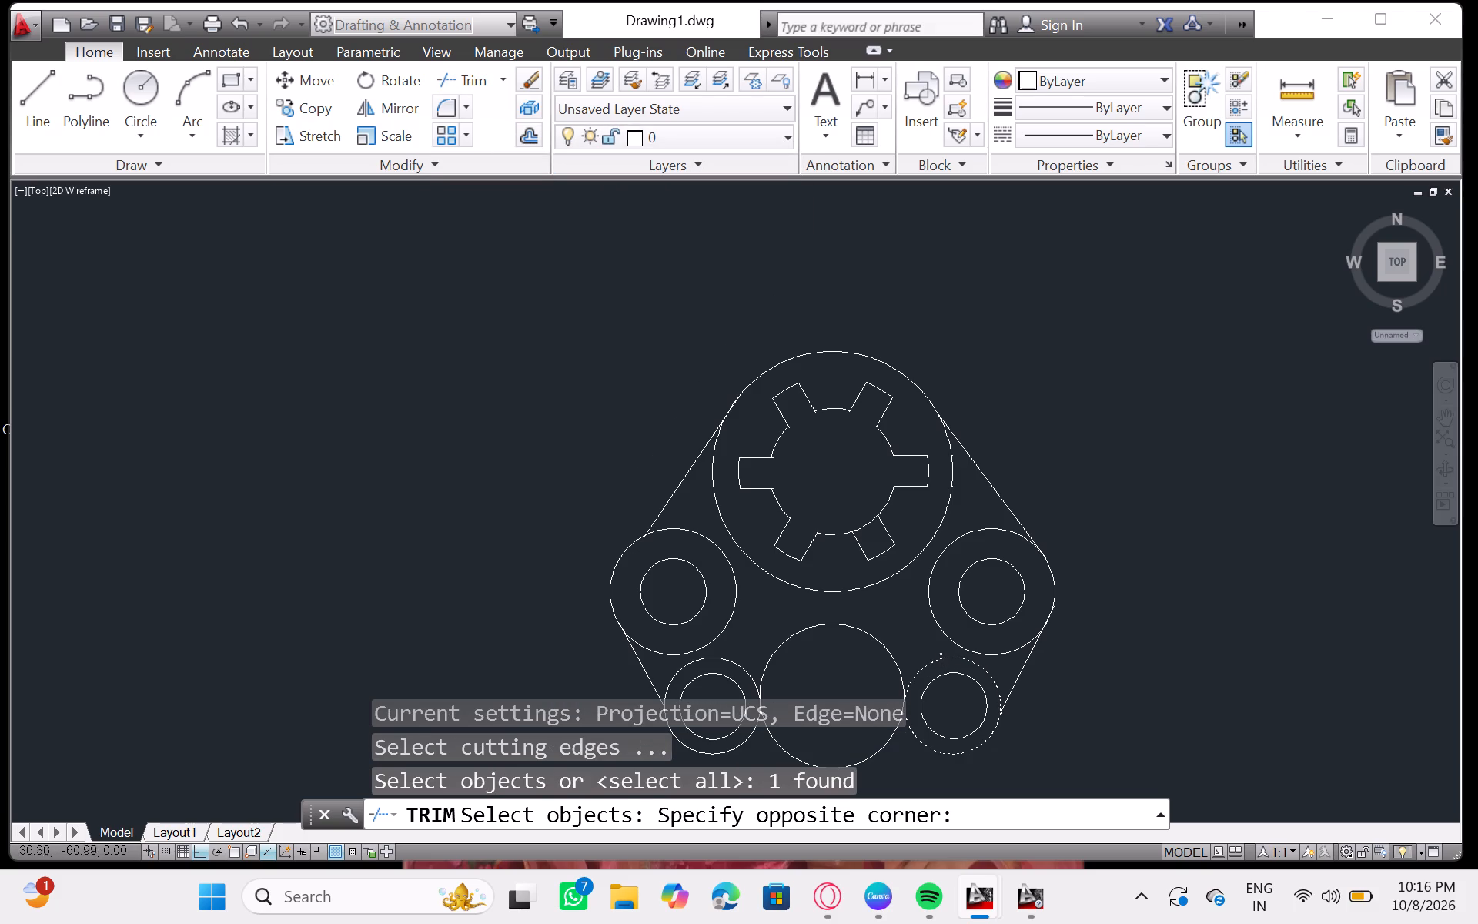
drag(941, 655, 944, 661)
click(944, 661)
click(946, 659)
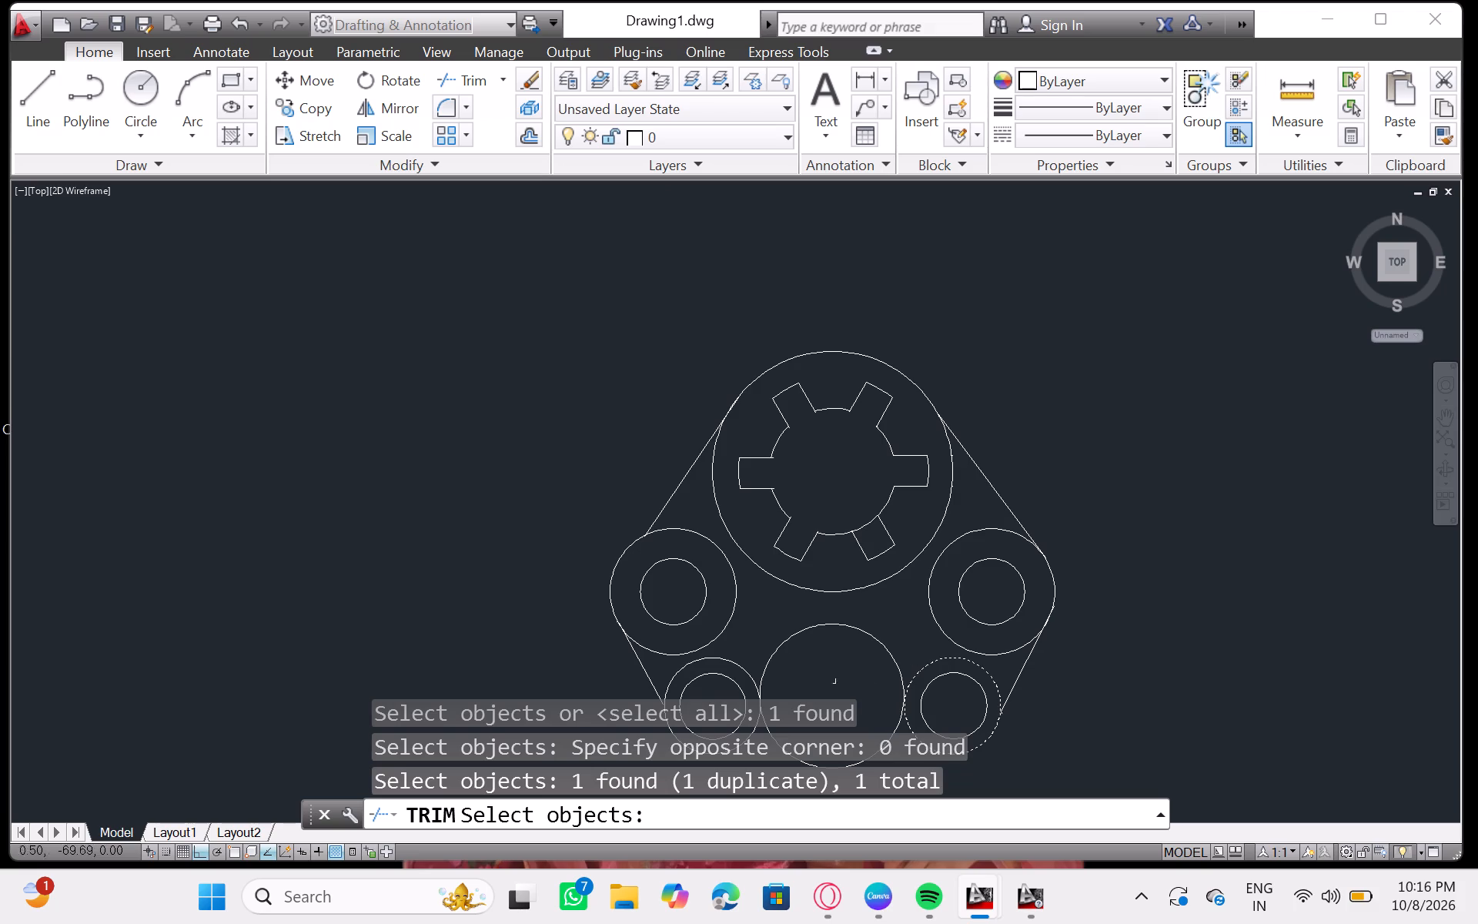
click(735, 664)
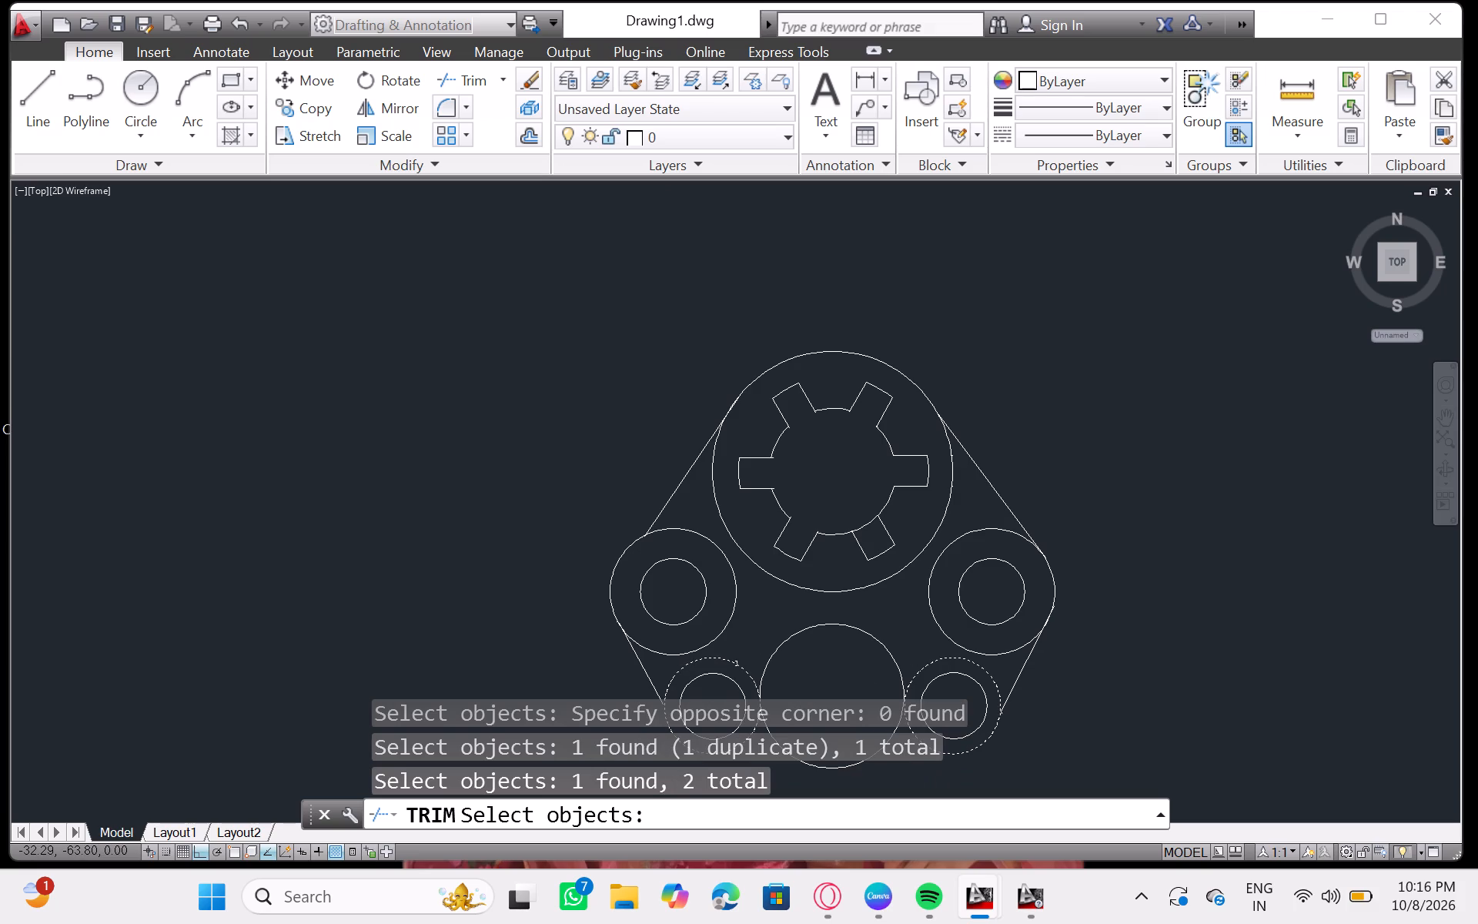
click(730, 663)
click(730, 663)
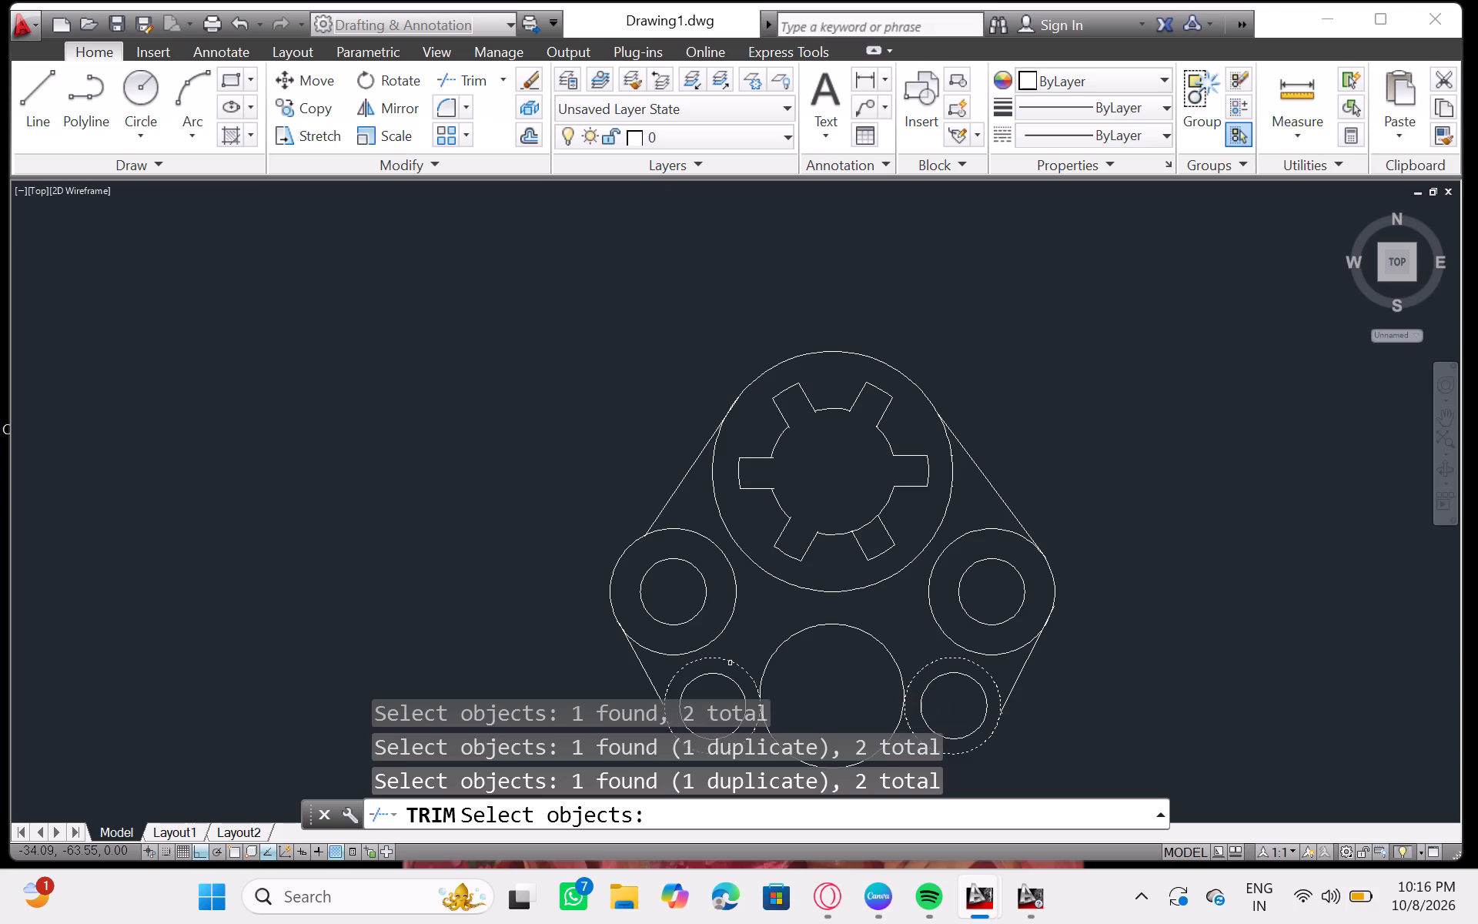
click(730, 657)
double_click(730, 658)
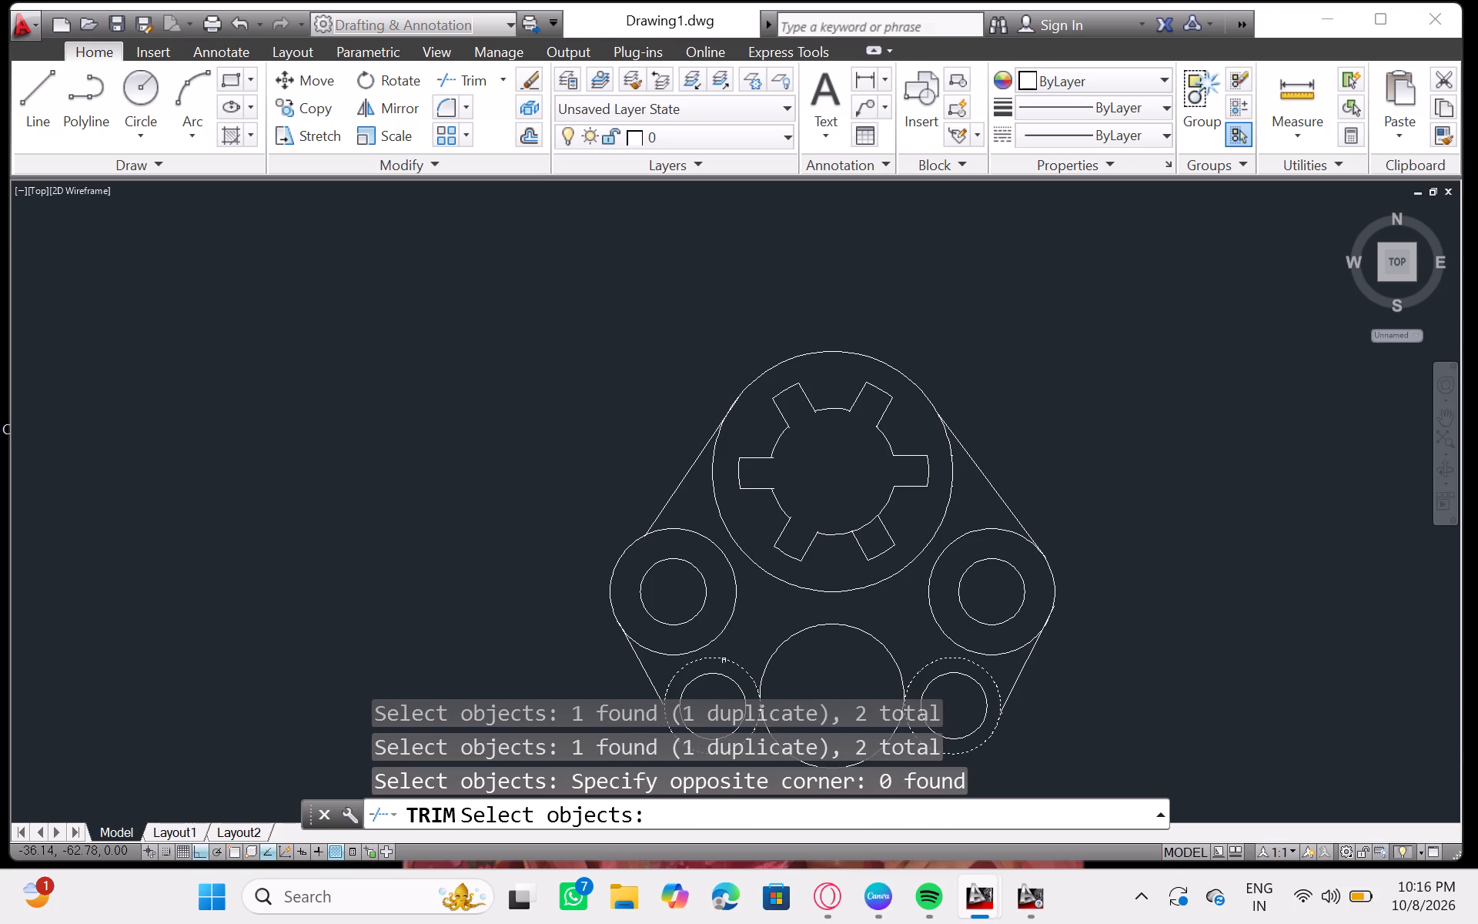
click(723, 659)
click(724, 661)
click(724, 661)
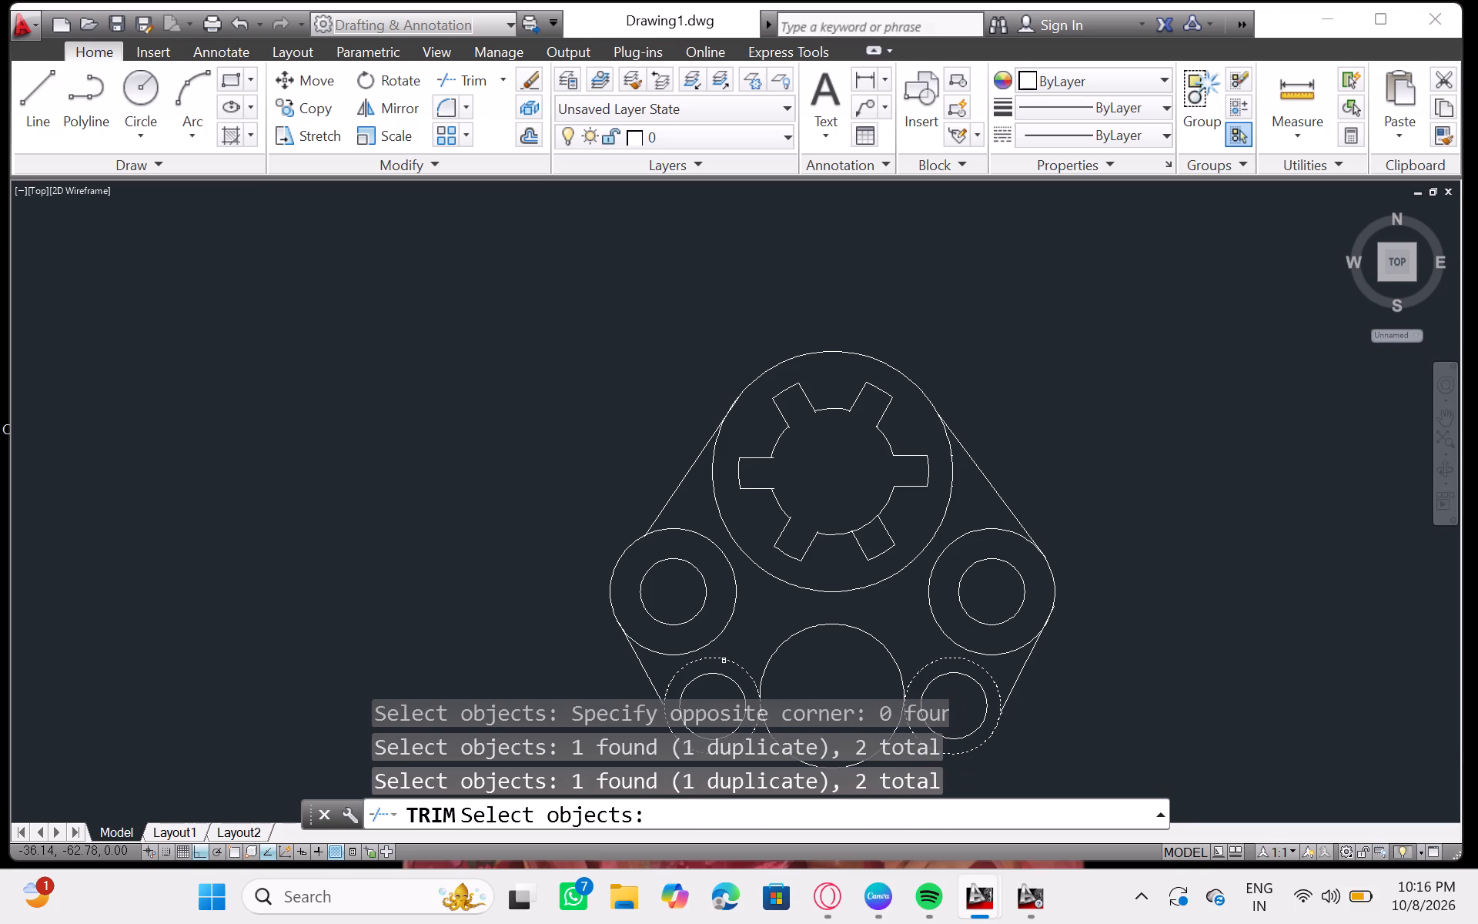
Erase the outer circles of both the lower-left and lower-right bosses using the eRase option of the Trim command.
click(502, 80)
click(500, 119)
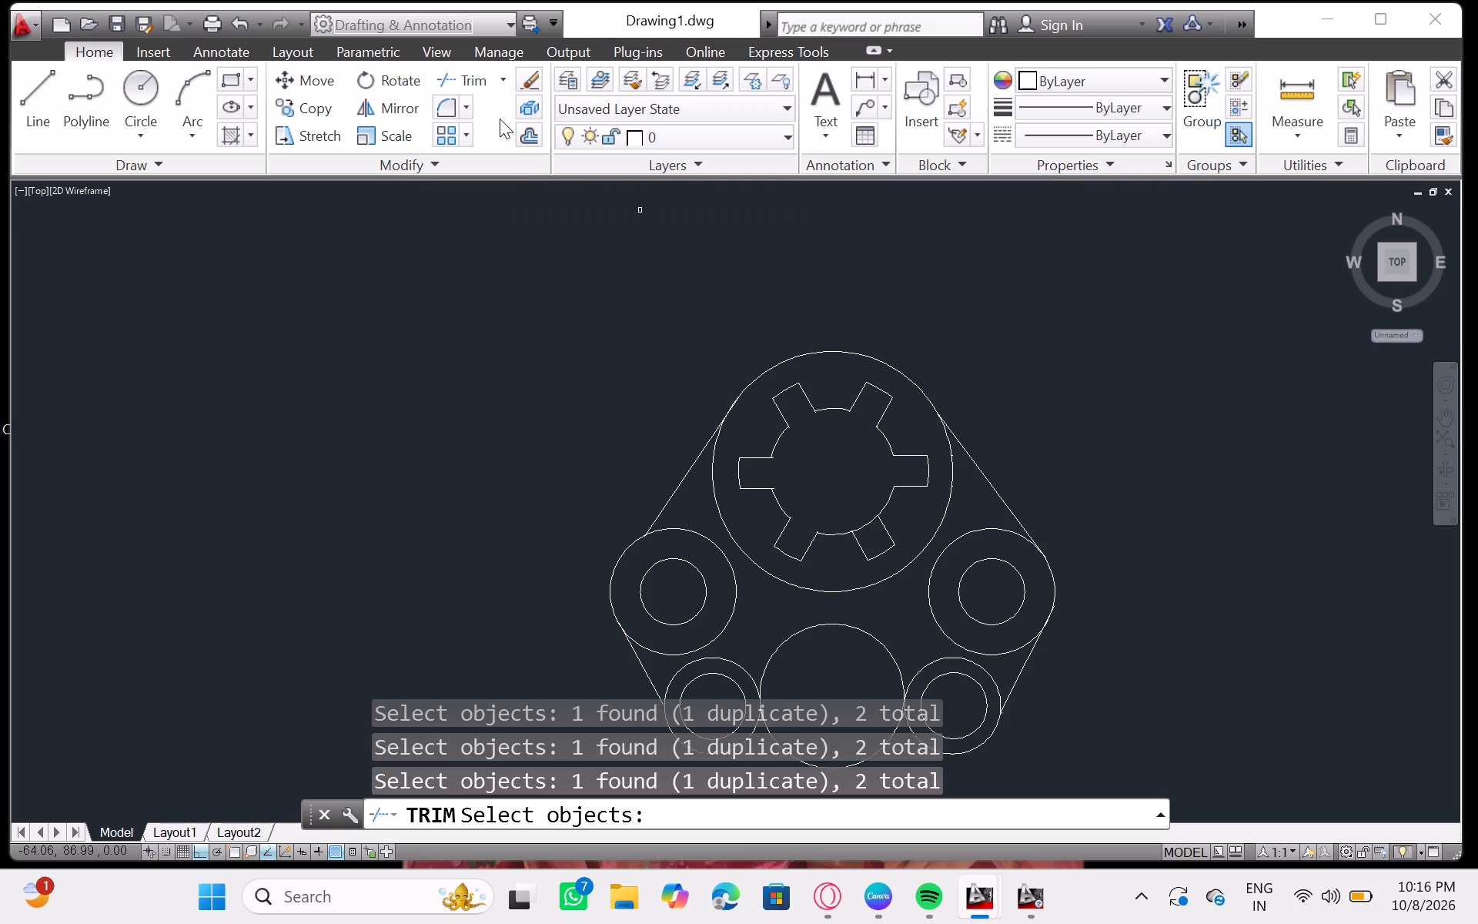
click(722, 660)
click(722, 660)
triple_click(728, 661)
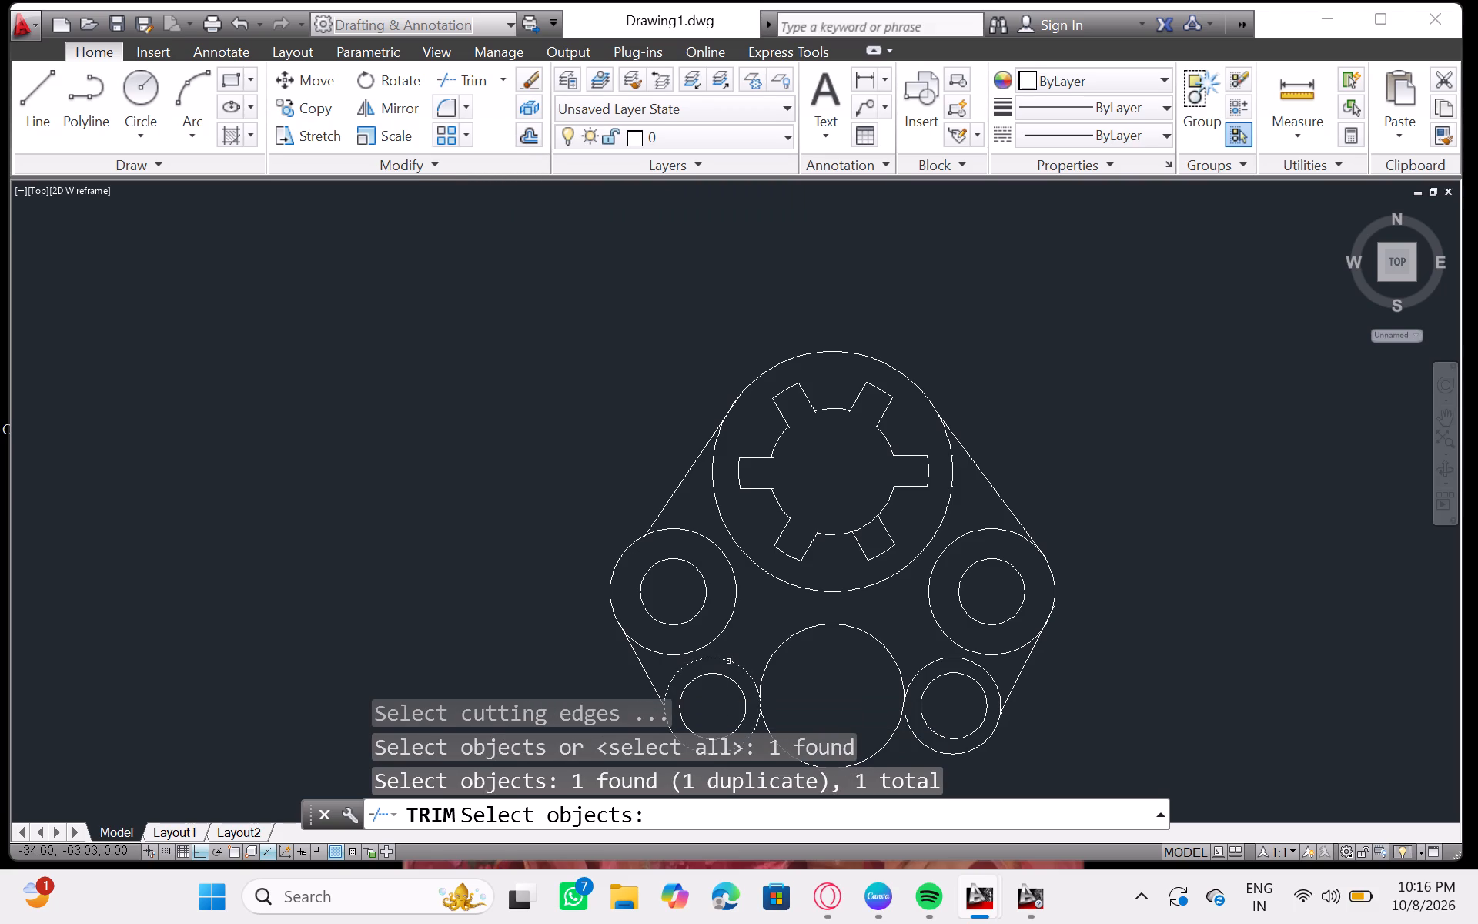
click(728, 661)
right_click(725, 661)
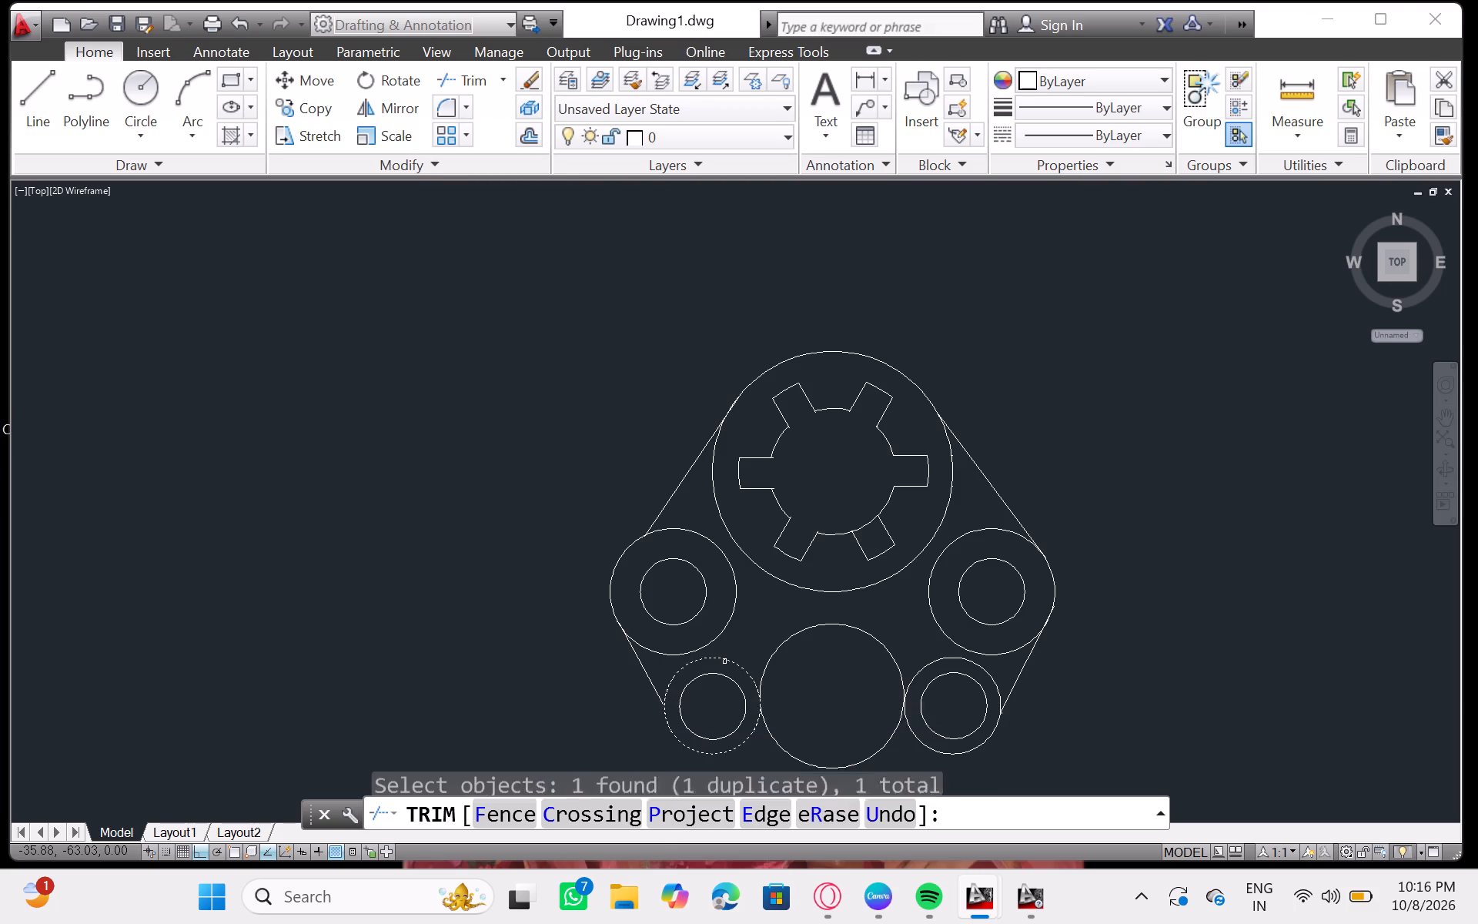
right_click(724, 660)
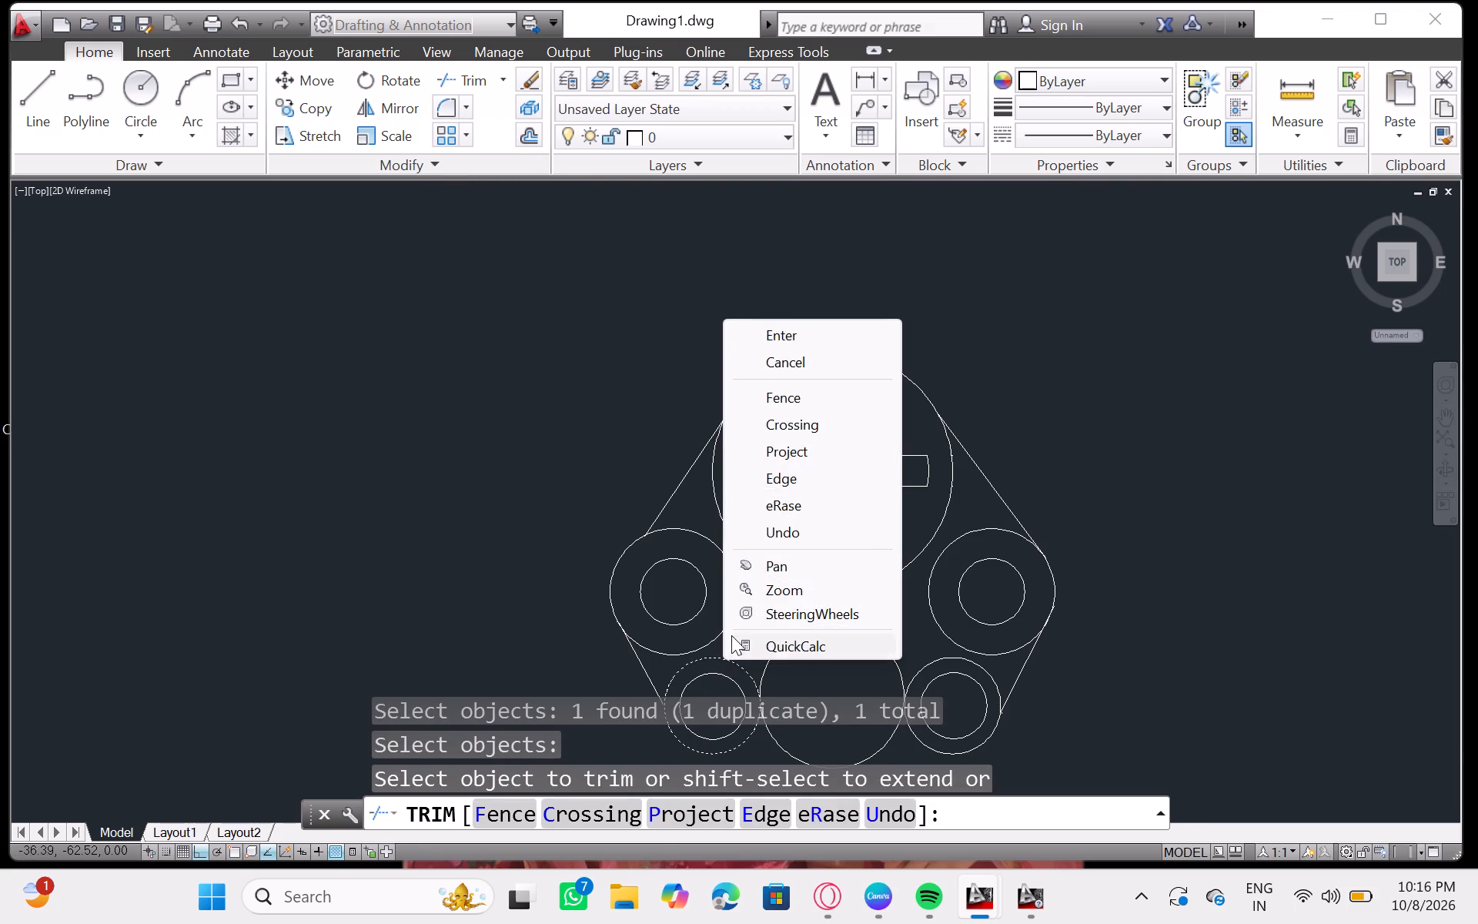
click(787, 505)
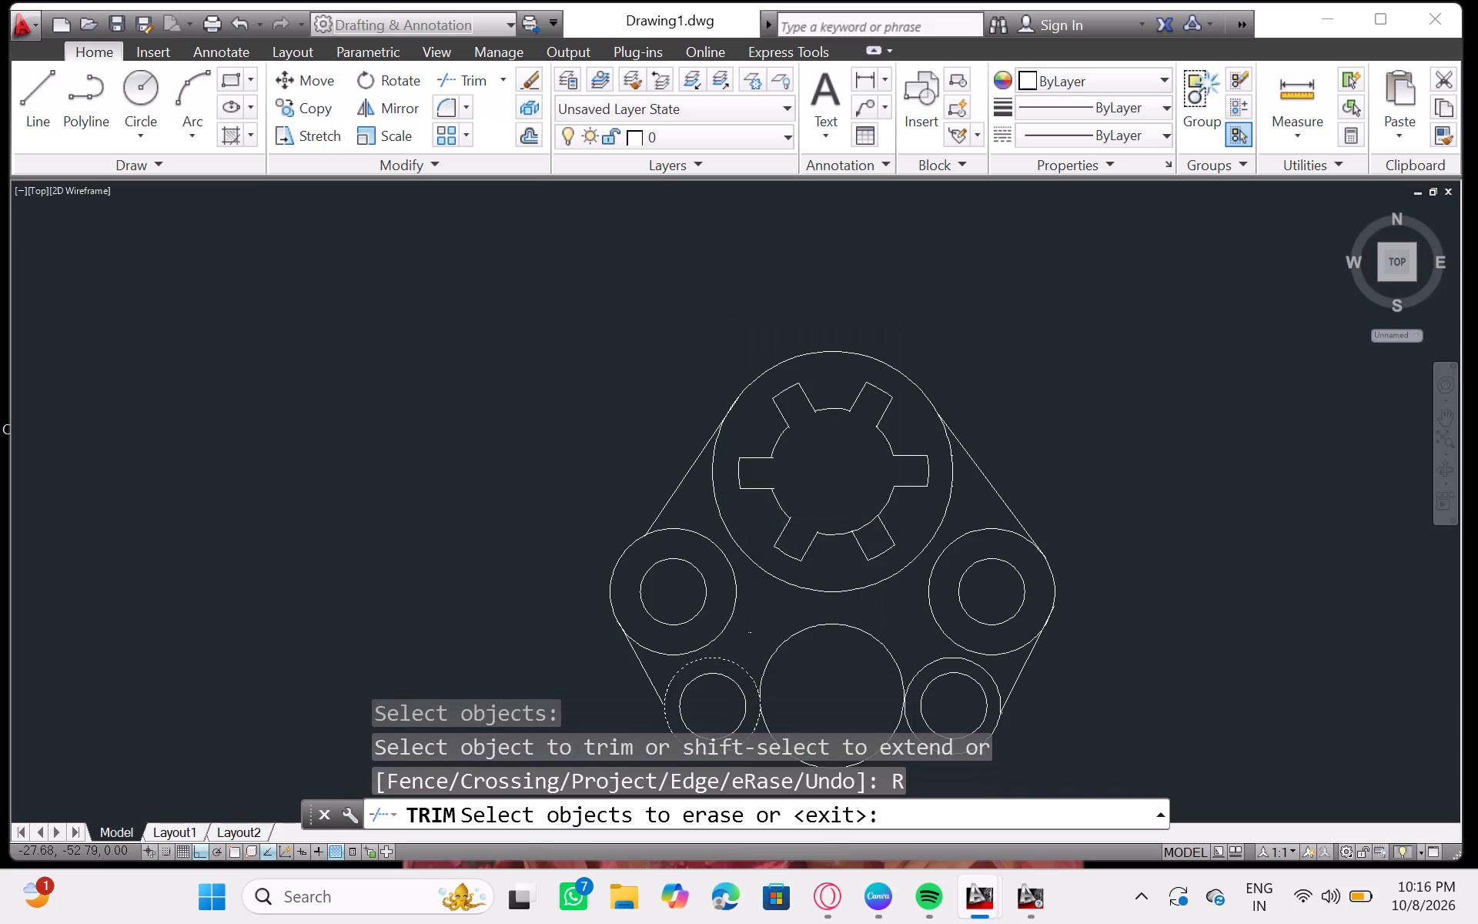
click(727, 658)
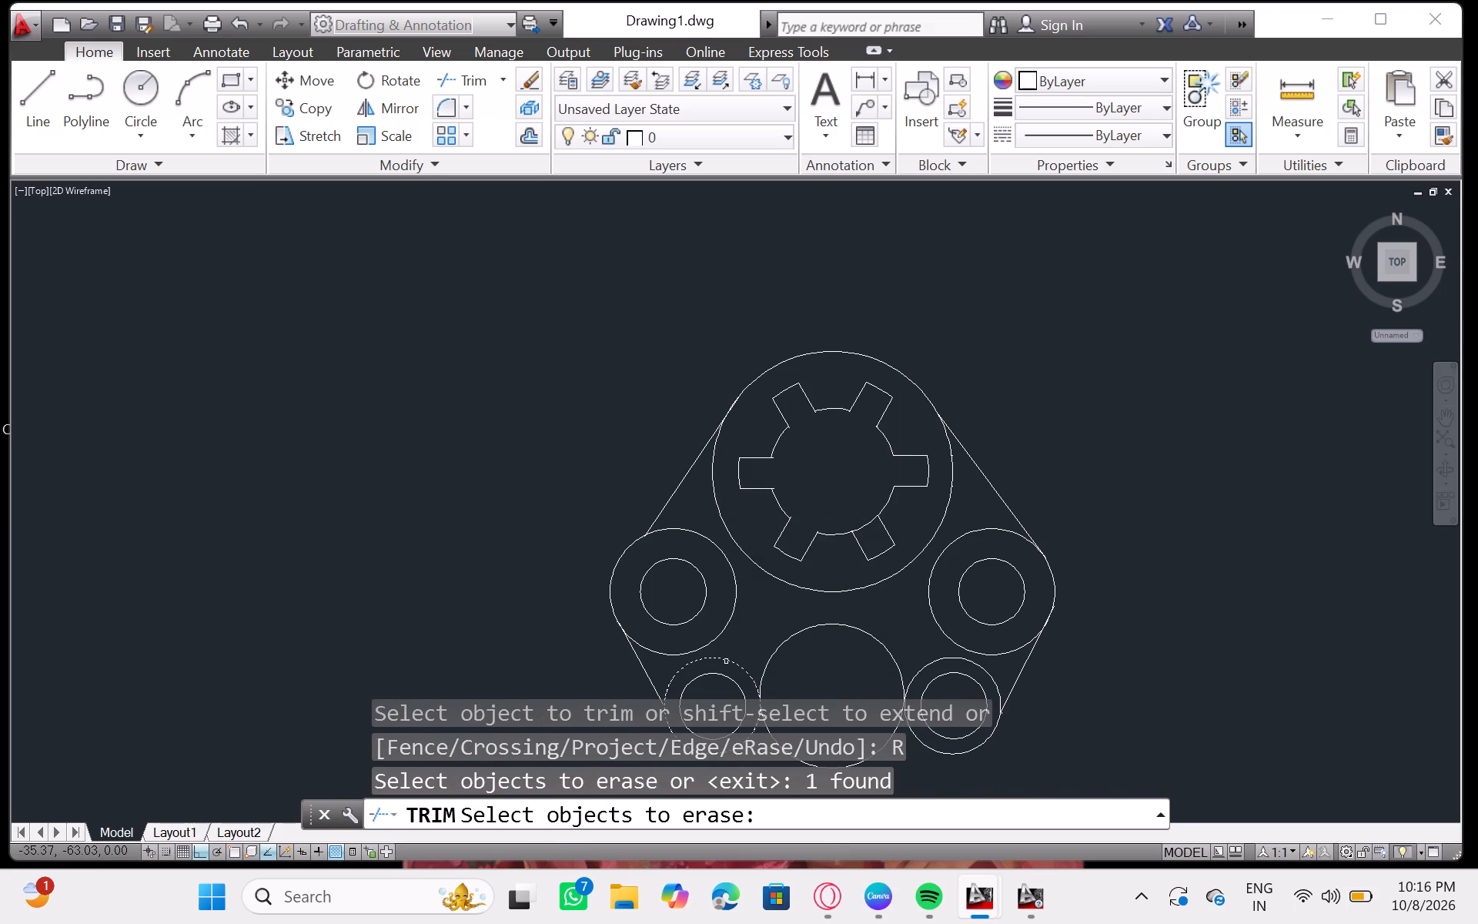
click(726, 661)
click(726, 661)
double_click(726, 661)
click(727, 661)
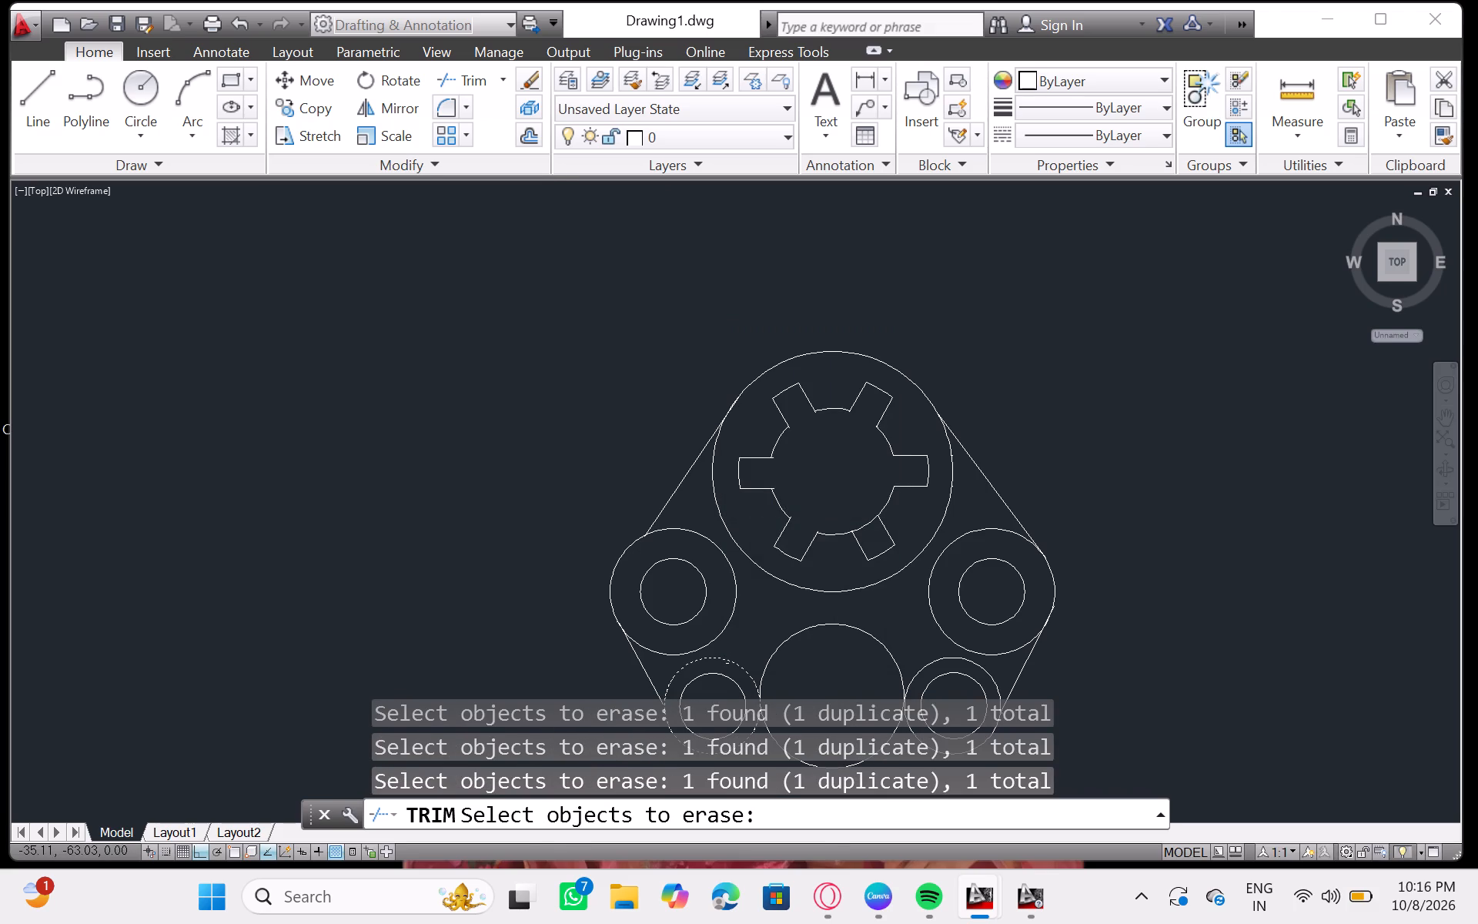
click(727, 661)
click(727, 661)
click(727, 661)
click(933, 663)
click(933, 663)
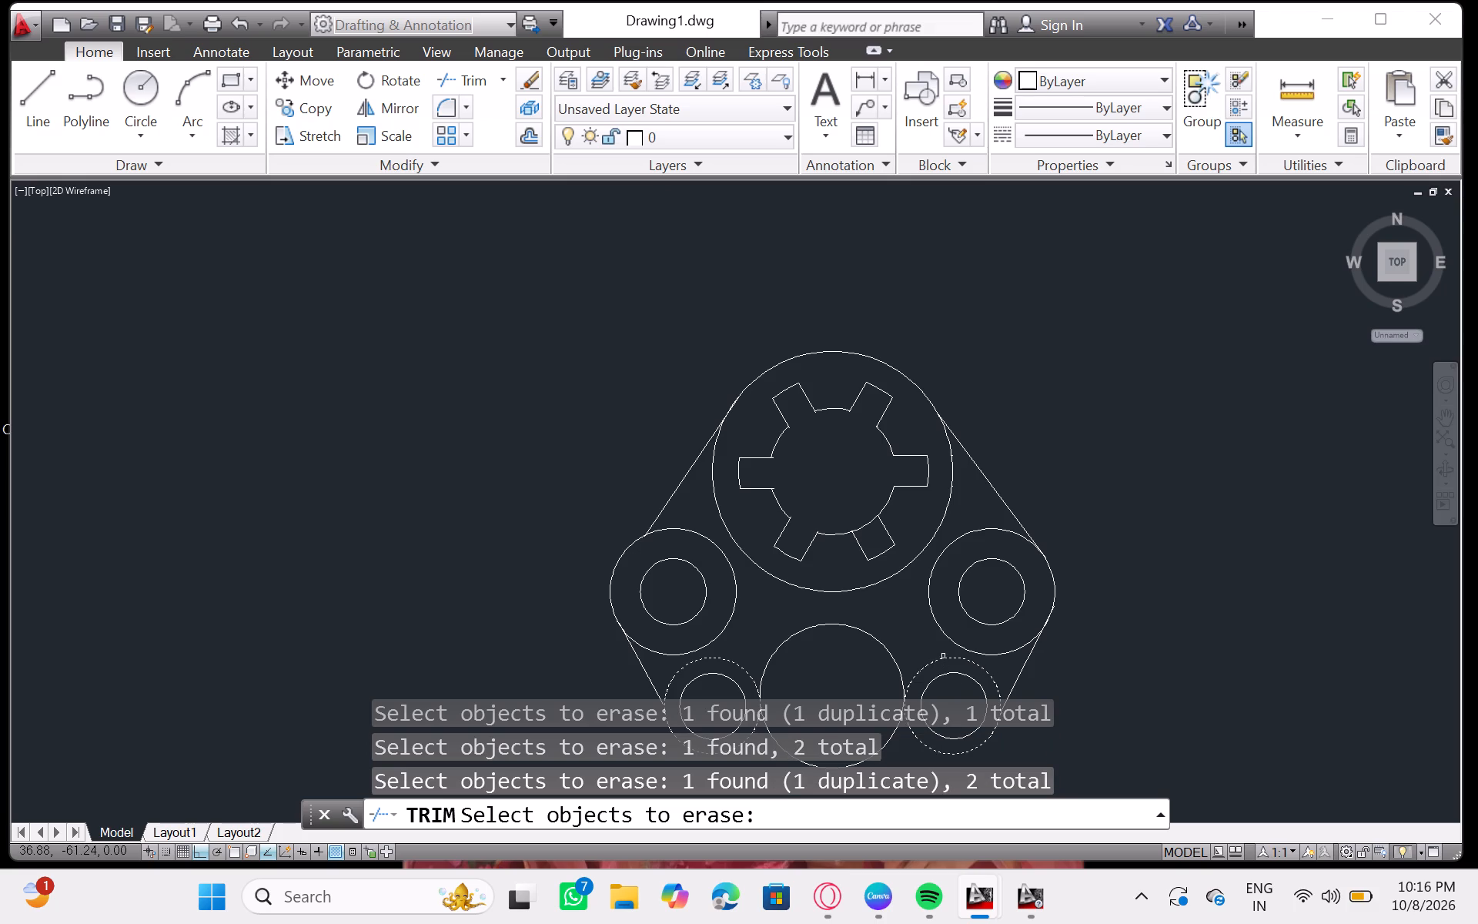
click(943, 660)
click(943, 660)
click(943, 660)
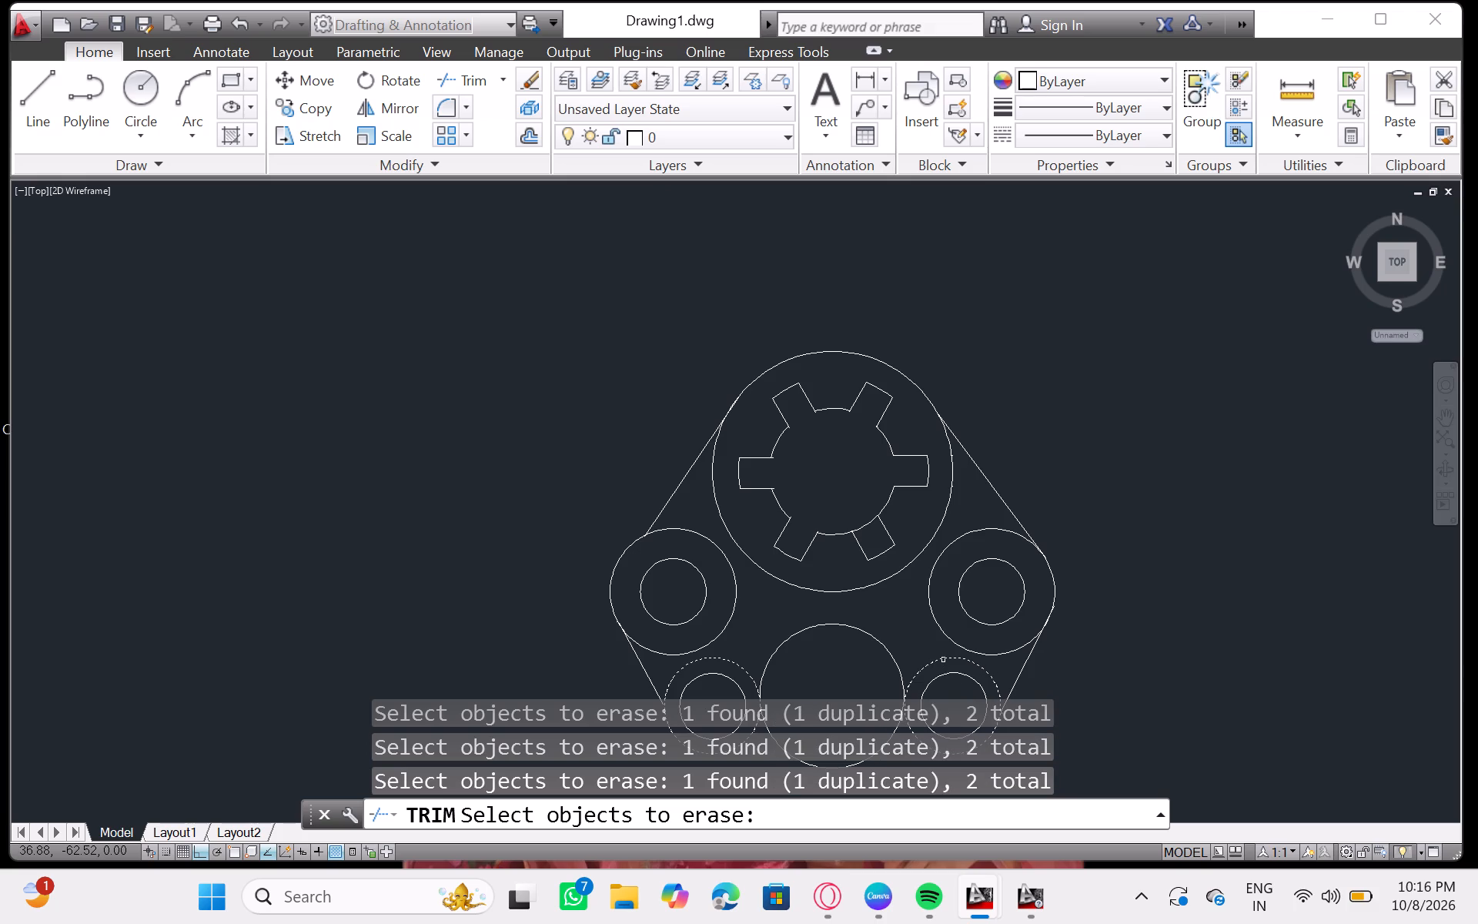
click(943, 660)
click(931, 667)
click(754, 684)
drag(750, 675, 753, 661)
right_click(746, 670)
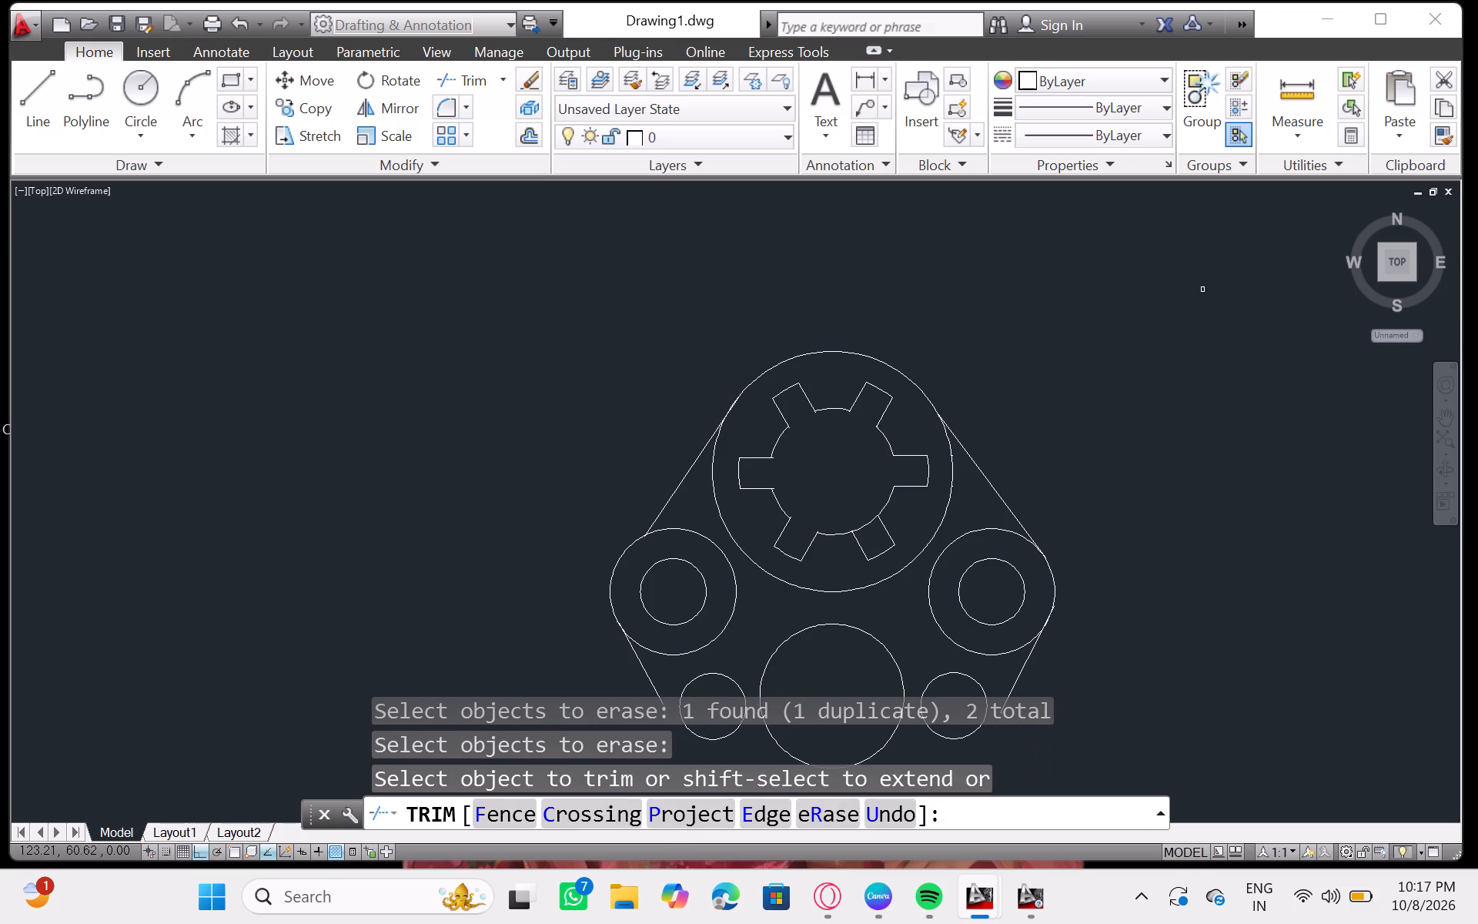
key(Return)
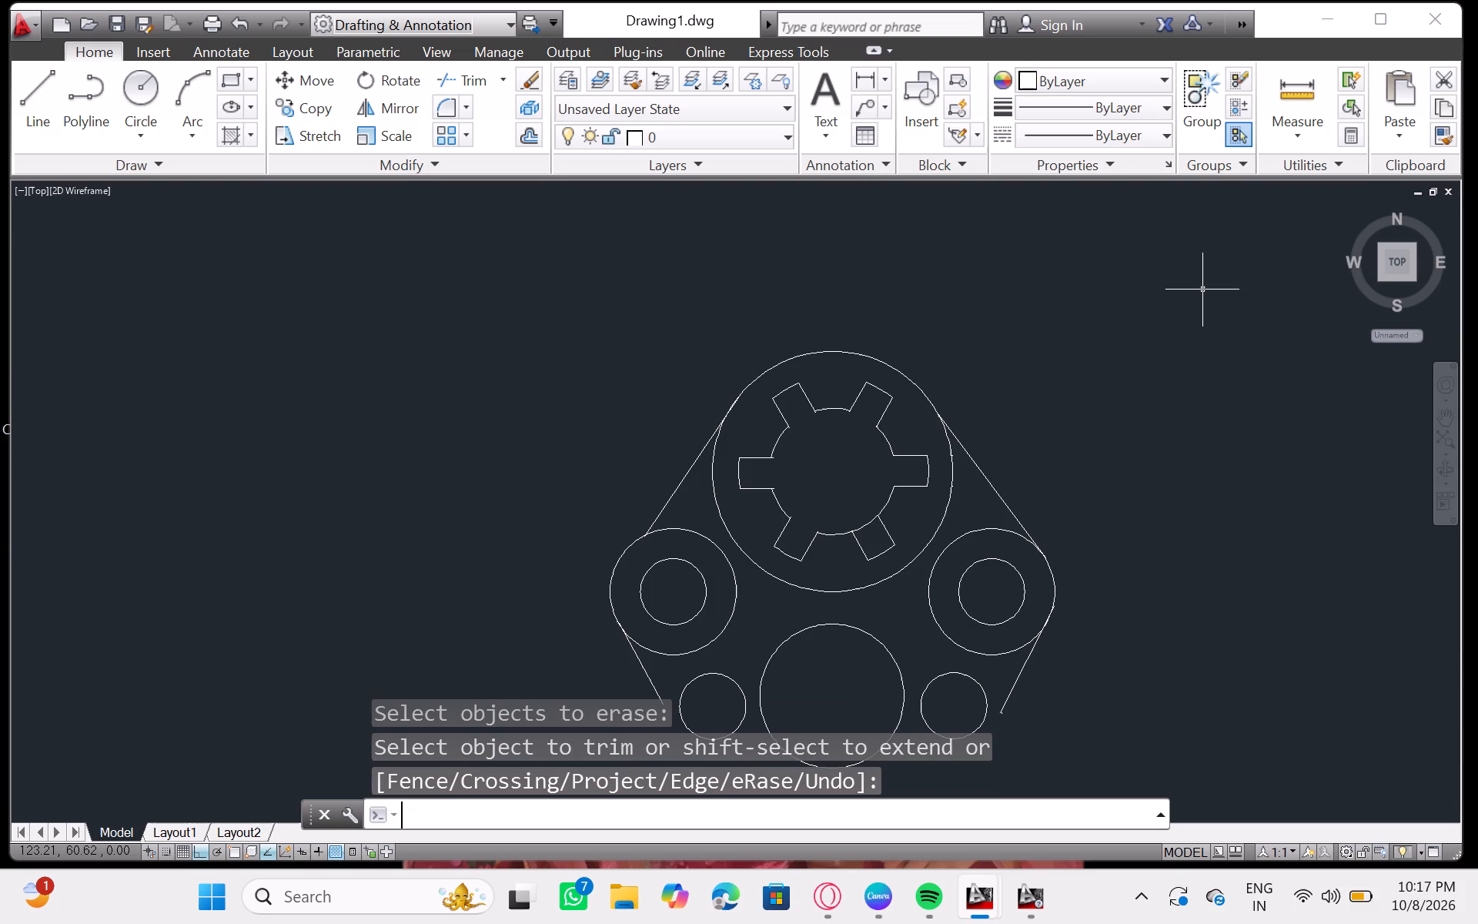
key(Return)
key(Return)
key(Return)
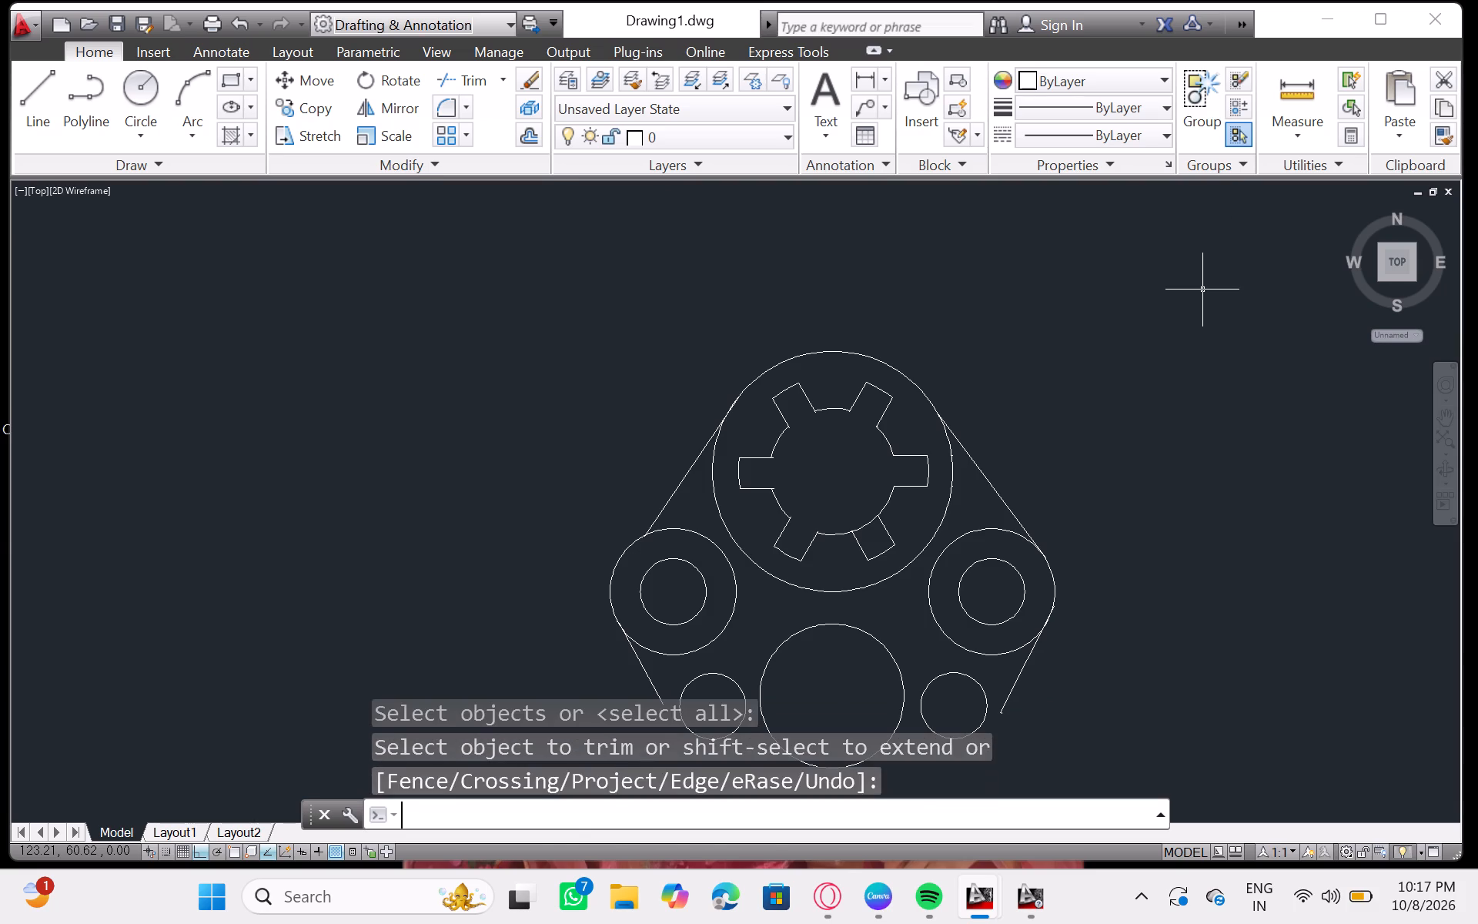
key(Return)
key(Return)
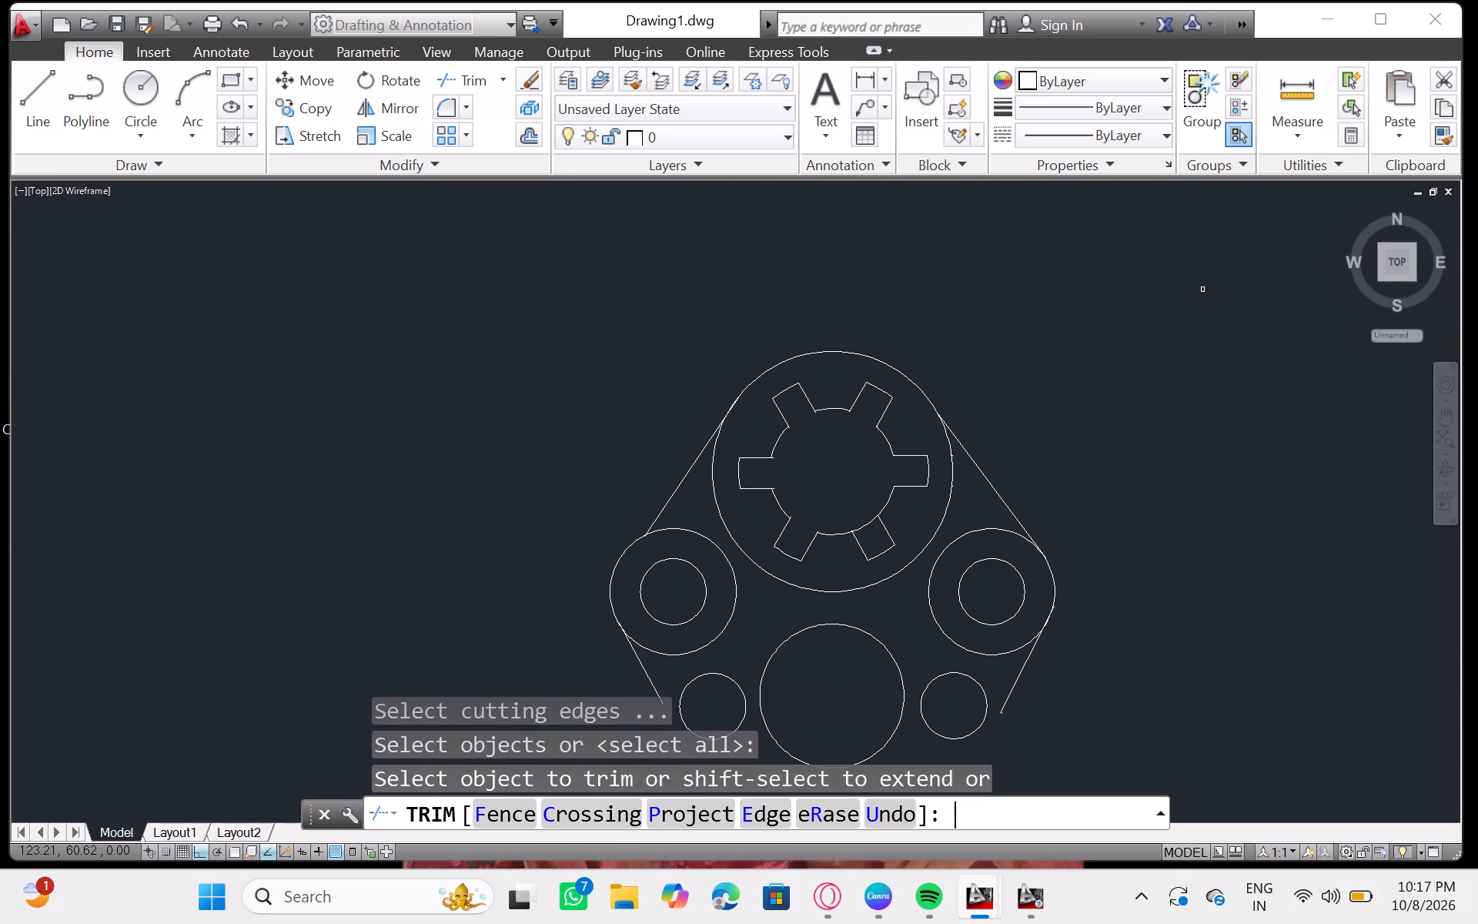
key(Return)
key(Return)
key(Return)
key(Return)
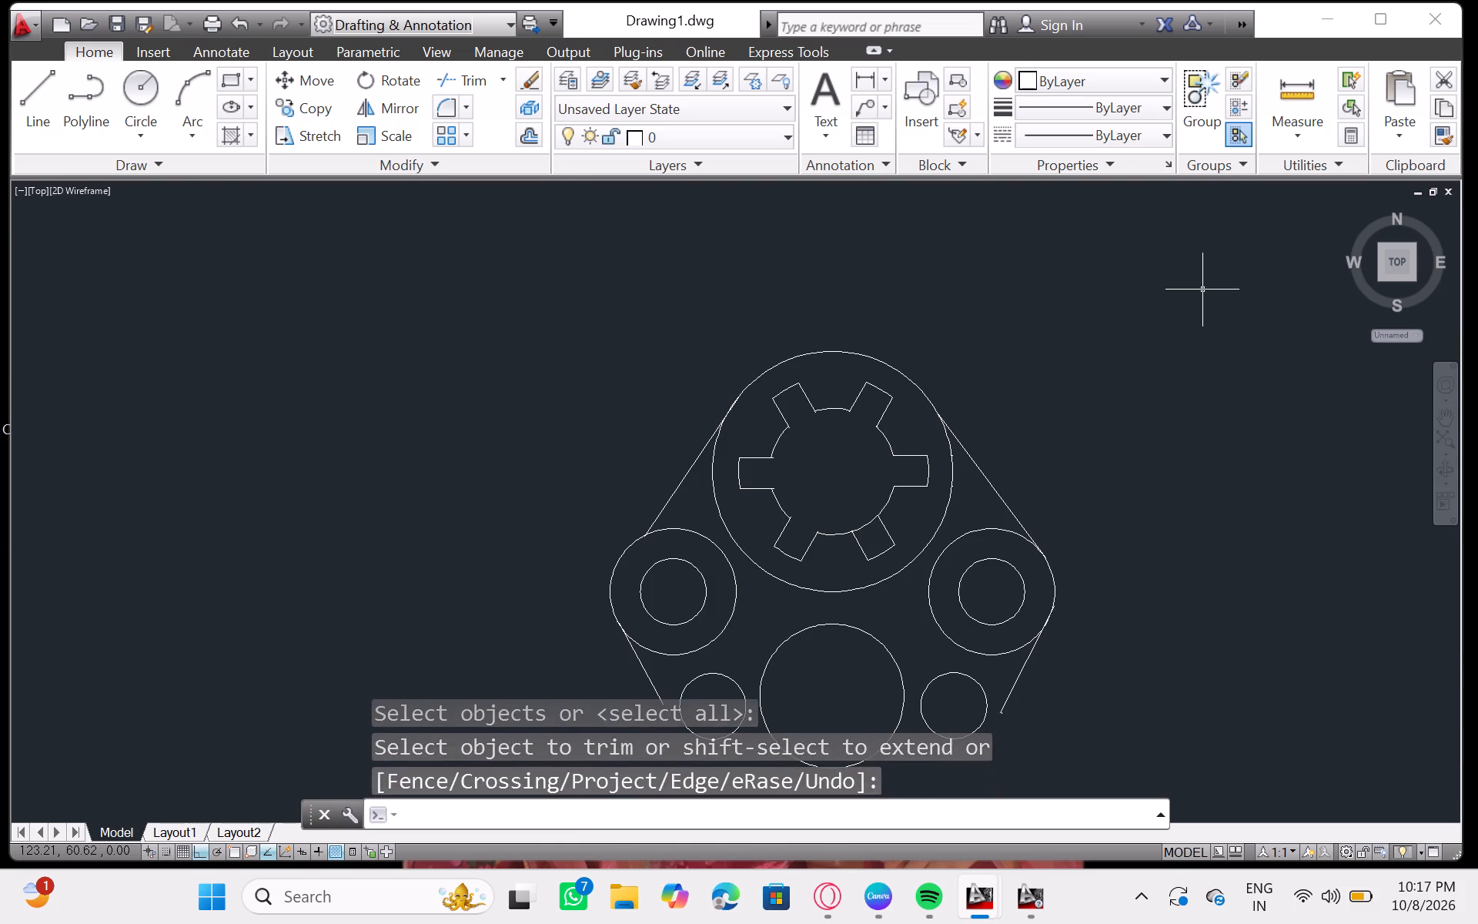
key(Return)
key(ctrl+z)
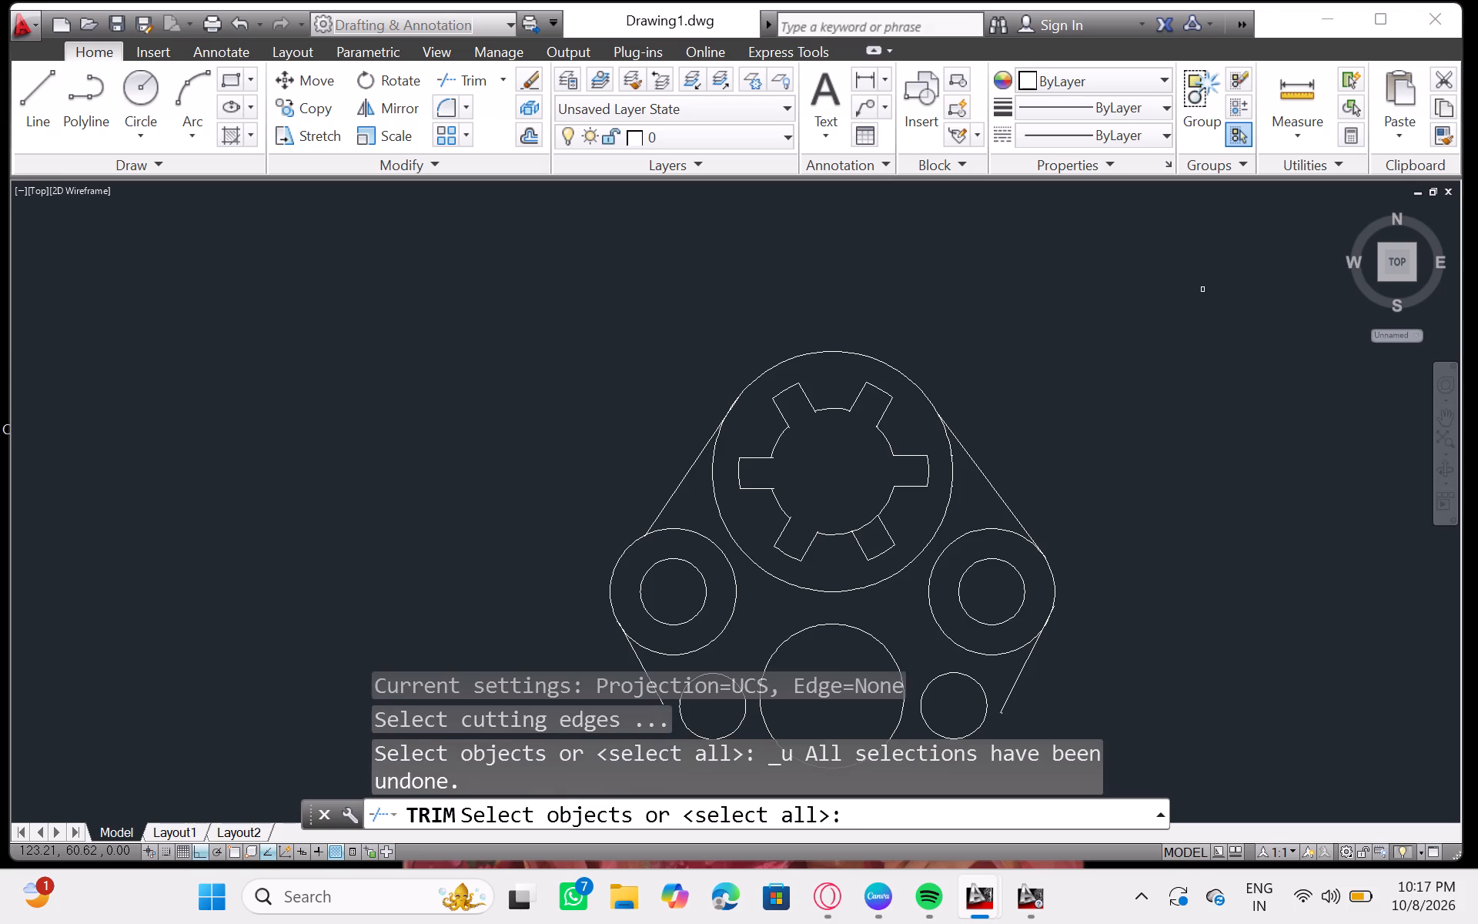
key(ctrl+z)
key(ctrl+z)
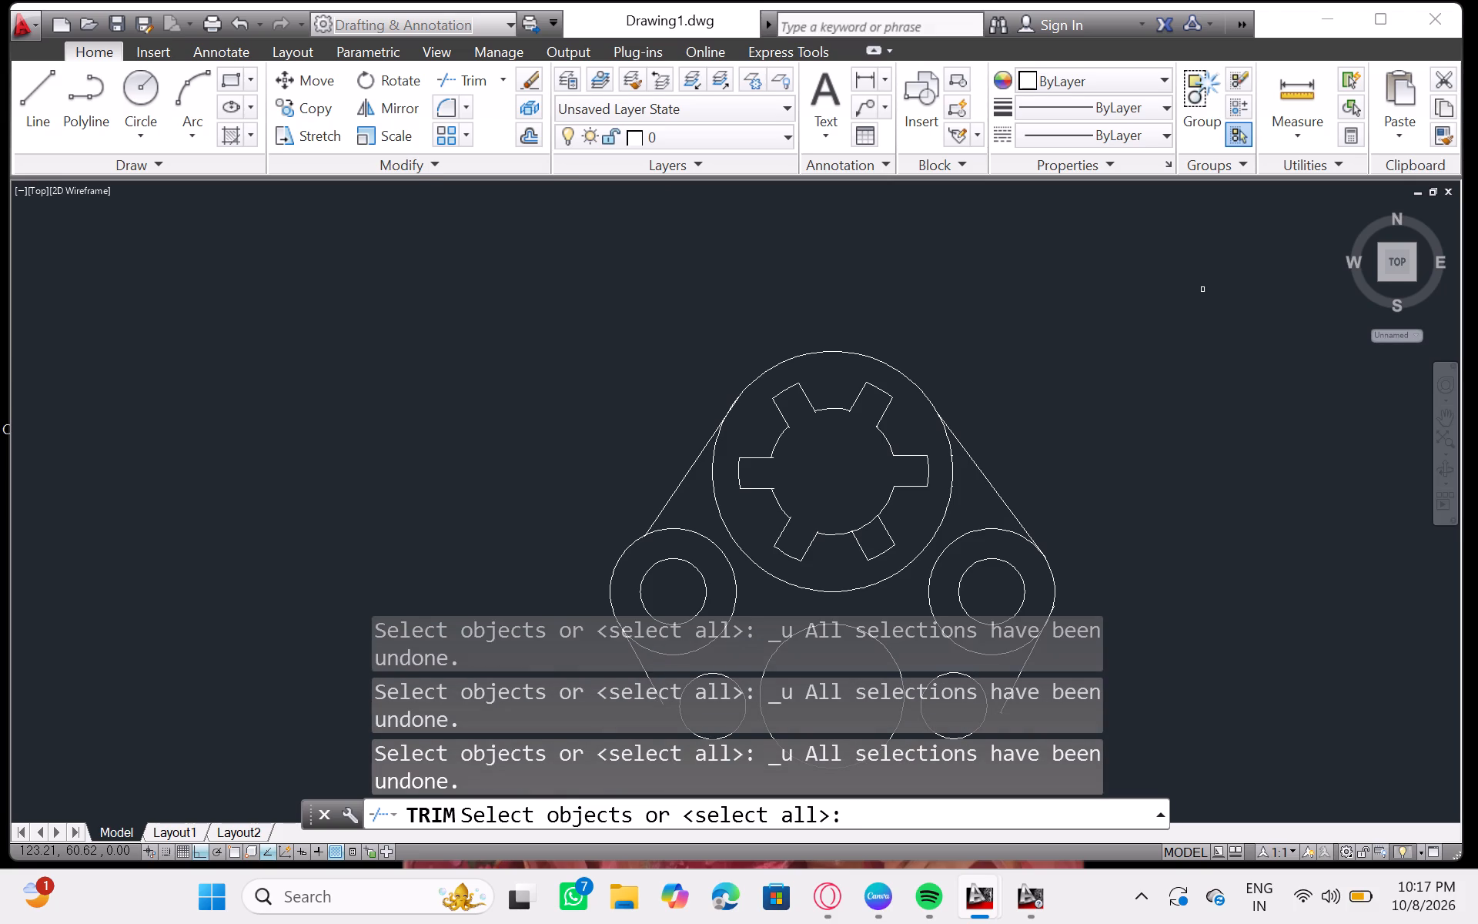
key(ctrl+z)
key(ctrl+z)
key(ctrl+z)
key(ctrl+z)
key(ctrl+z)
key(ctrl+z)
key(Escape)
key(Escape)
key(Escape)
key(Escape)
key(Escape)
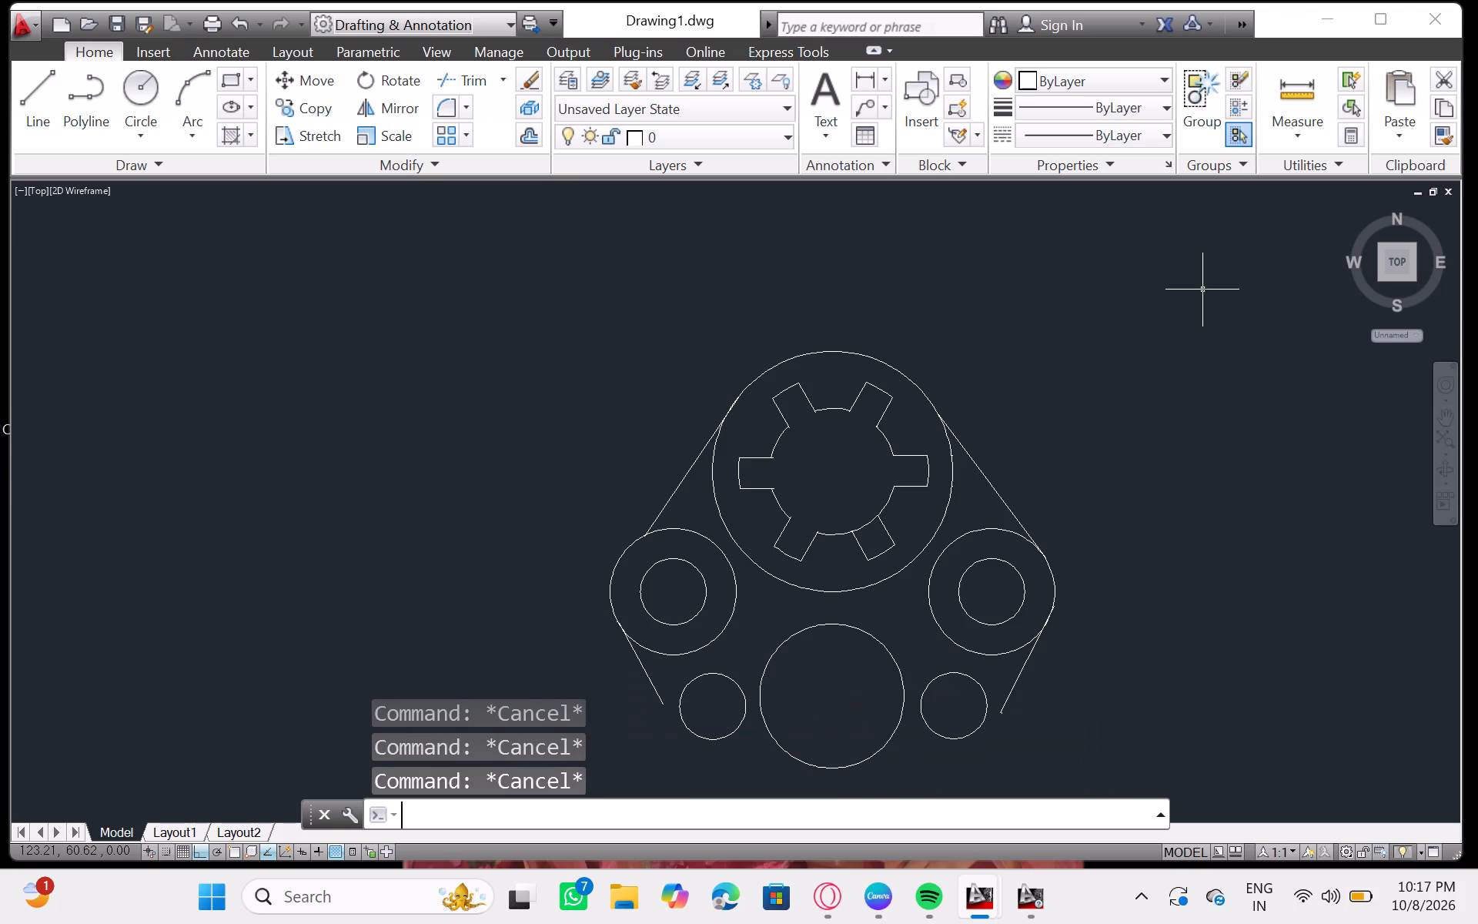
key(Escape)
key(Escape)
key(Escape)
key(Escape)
Undo the Trim operations that erased the outer circles of the lower-left and lower-right bosses, including the preceding Group and Trim entry.
key(ctrl+z)
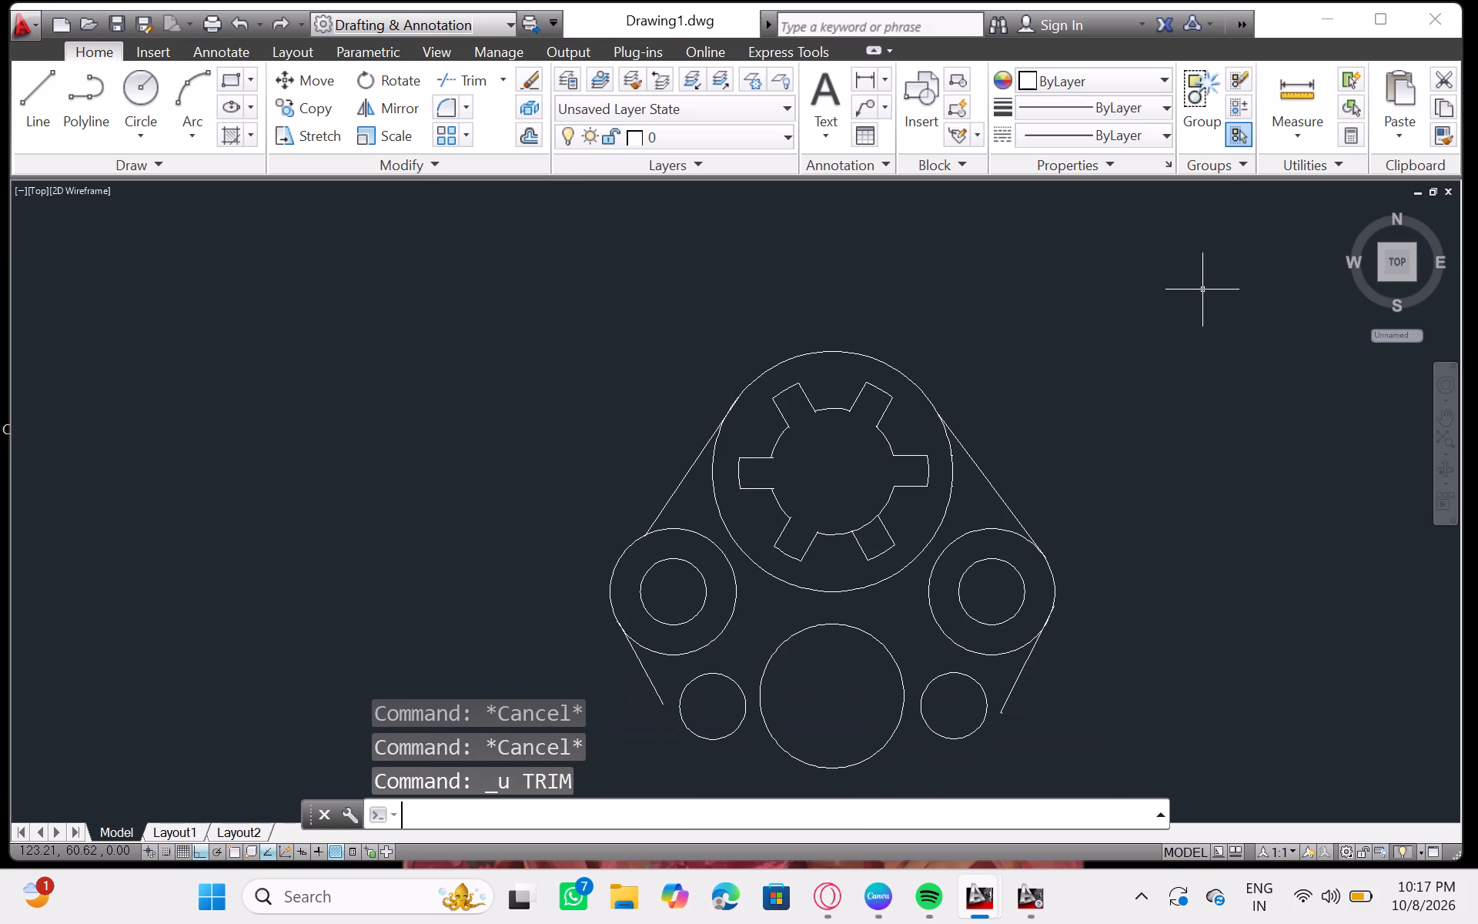
key(ctrl+z)
key(ctrl+z)
key(ctrl+z)
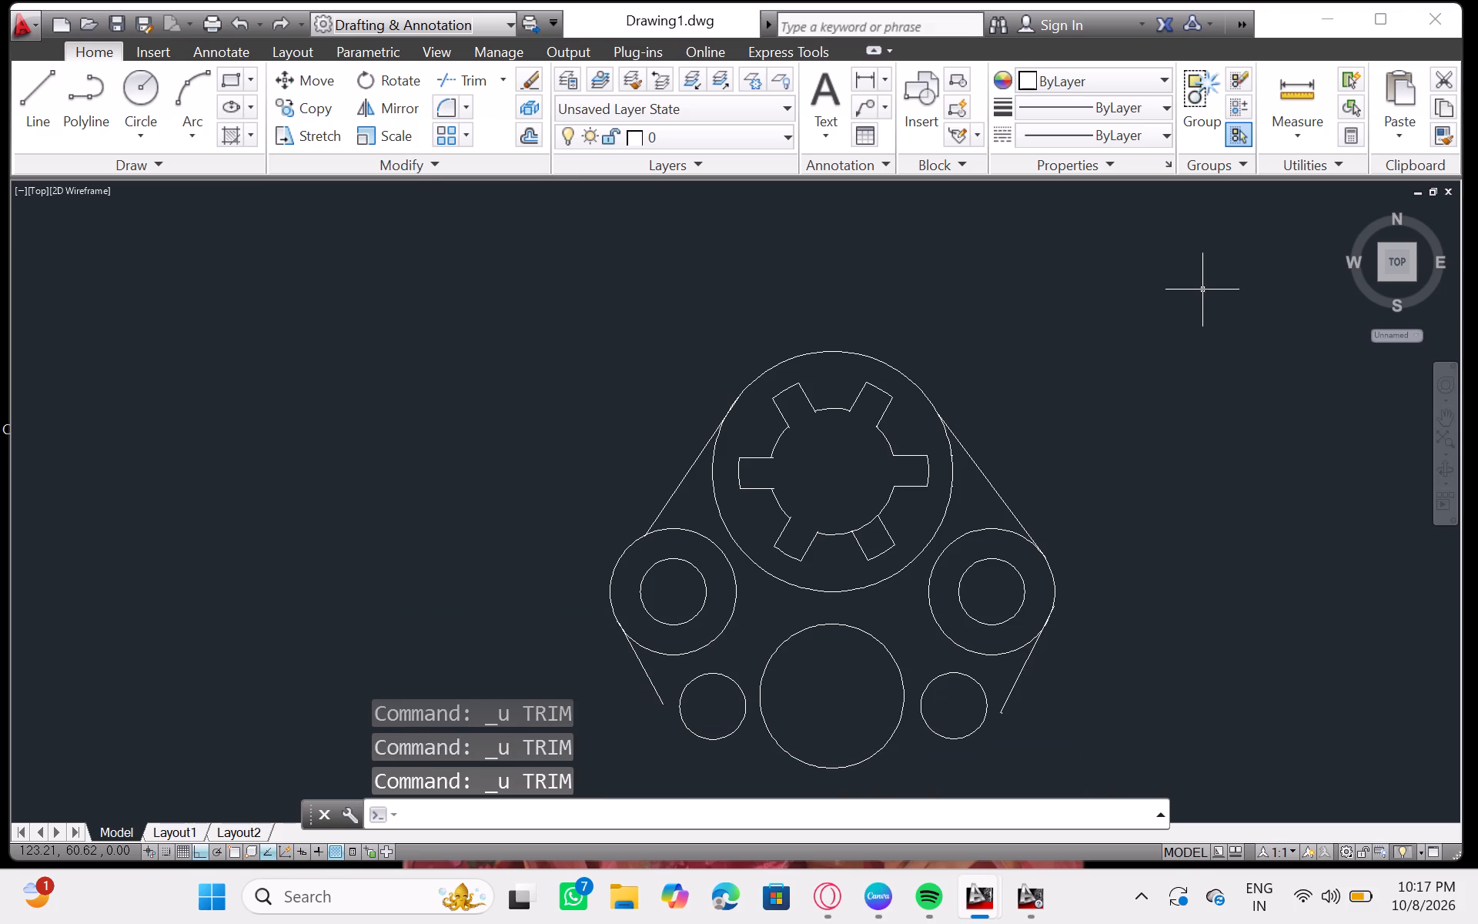
key(ctrl+z)
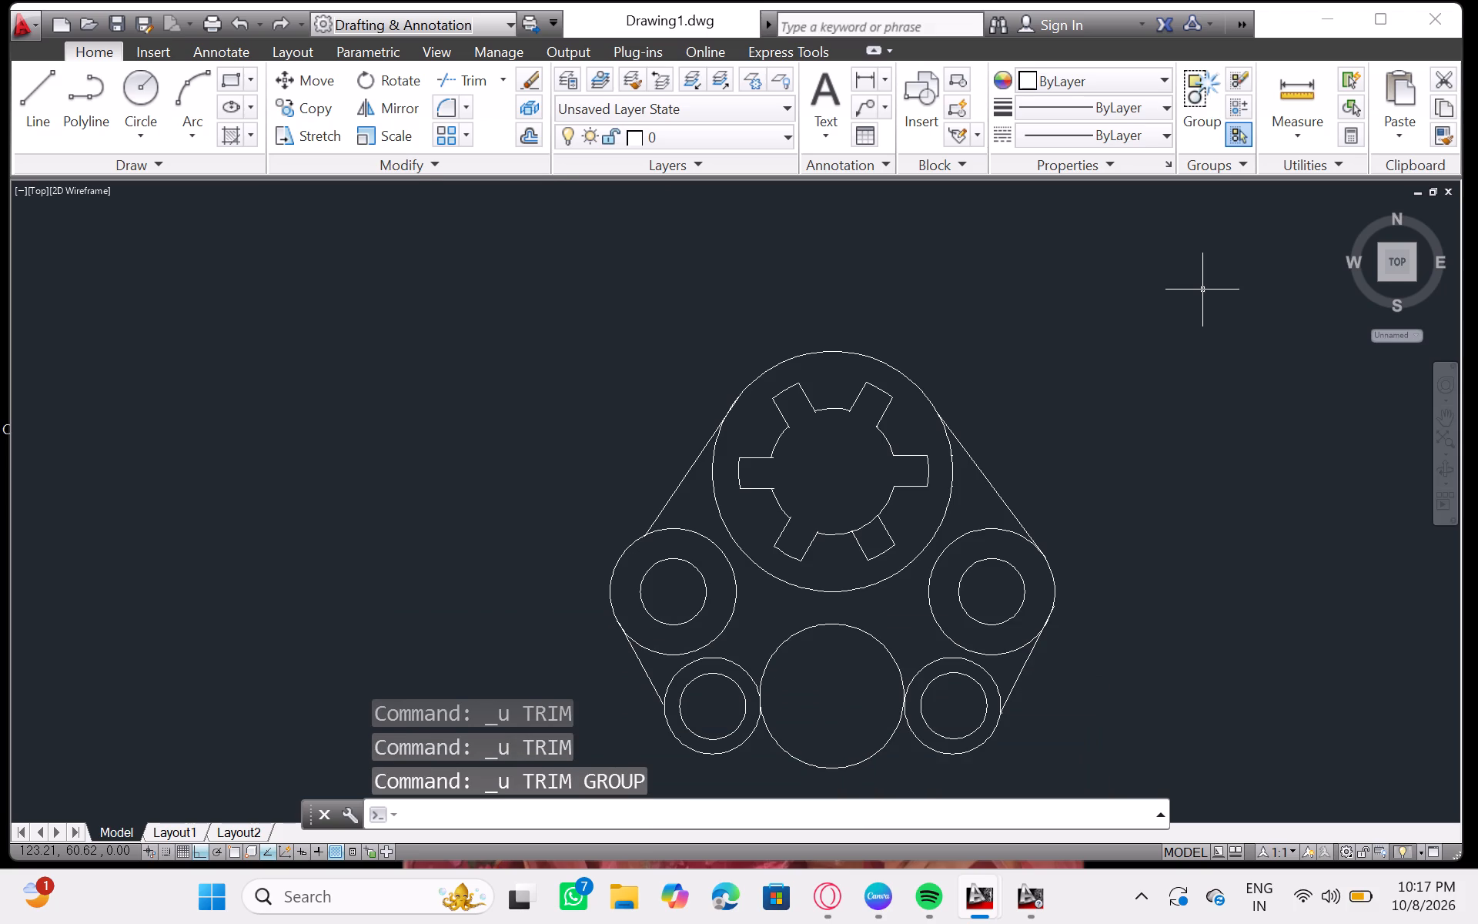
key(ctrl+z)
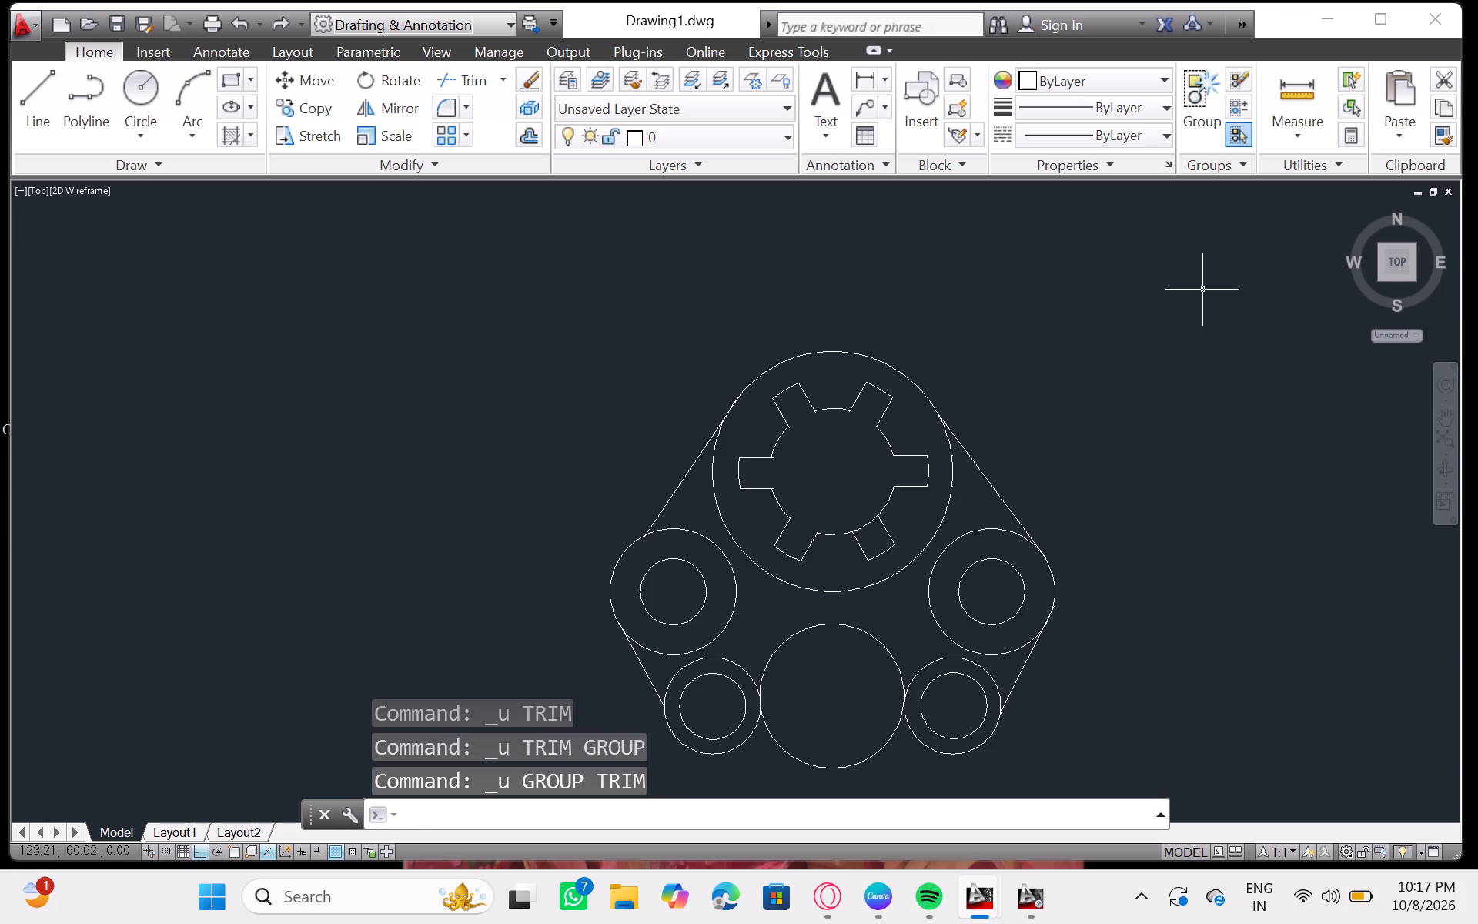
Start Trim with the outer circle of the lower-left boss as the cutting edge.
click(500, 73)
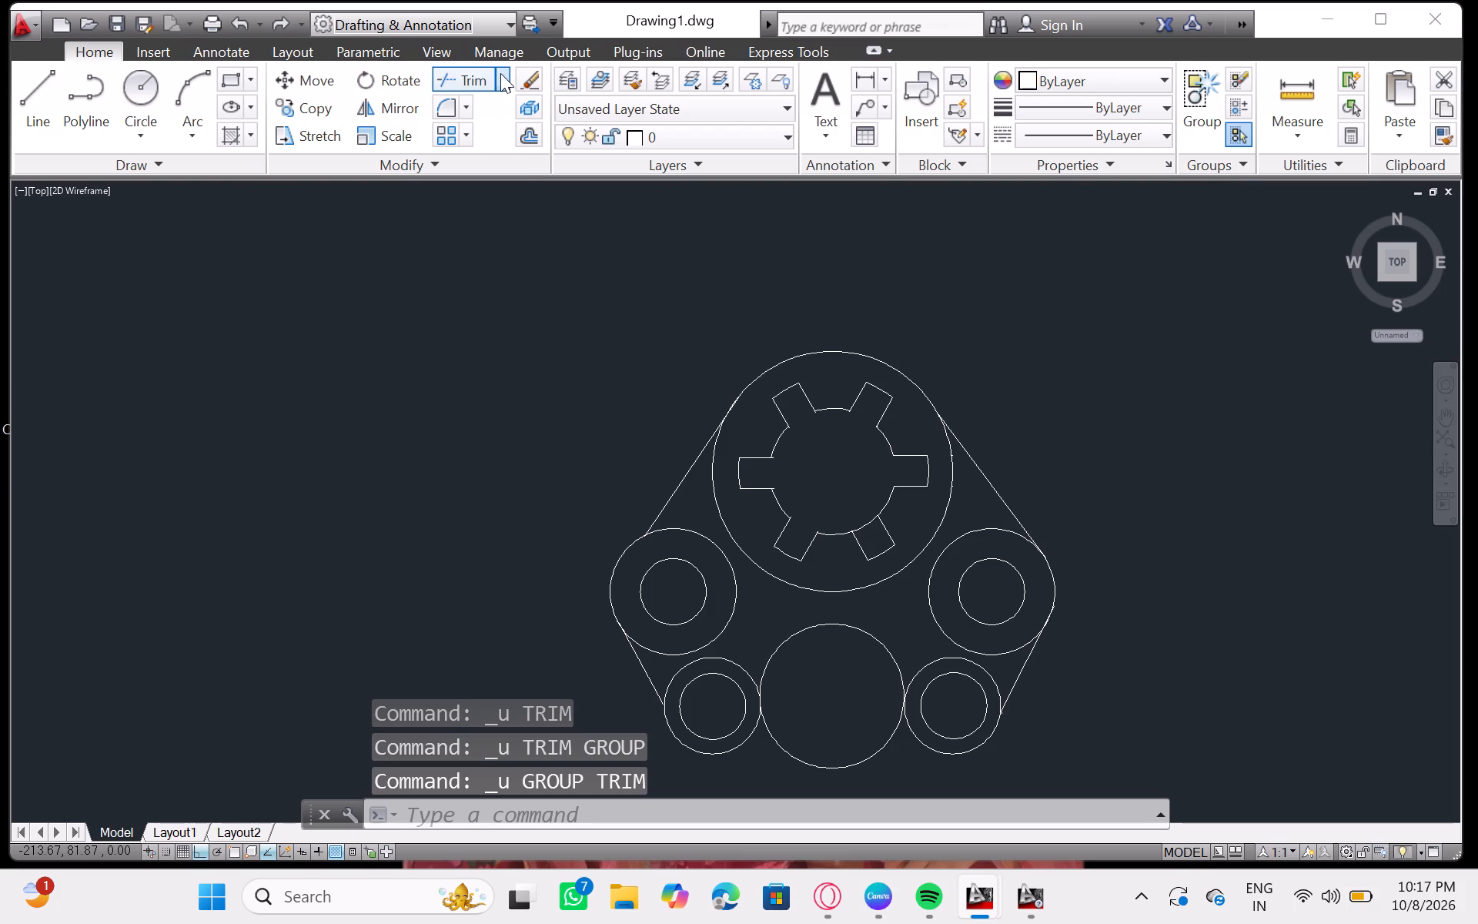
click(493, 115)
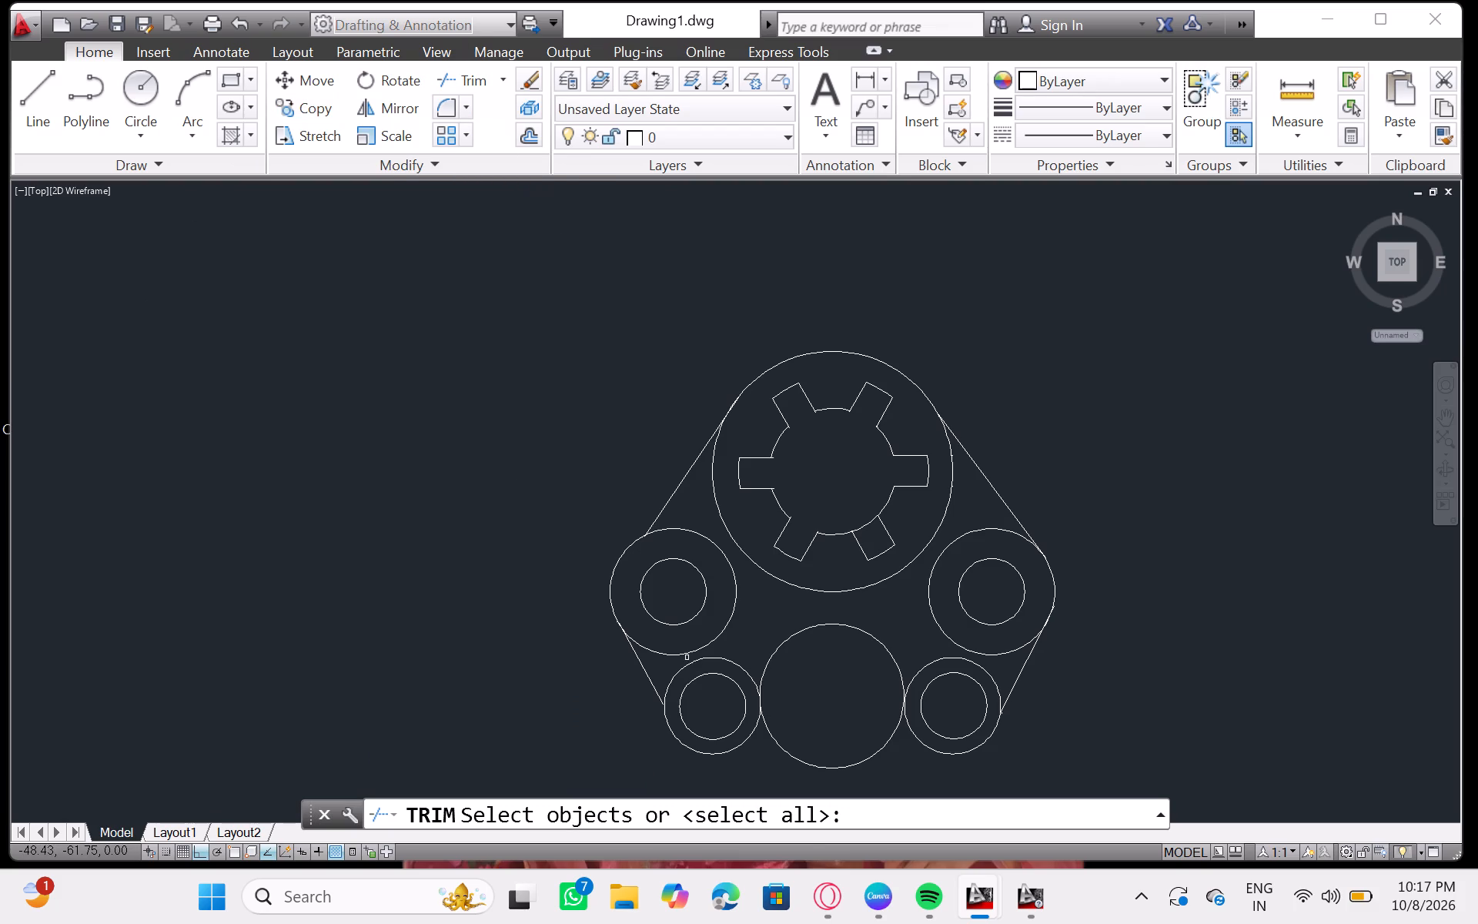
click(702, 661)
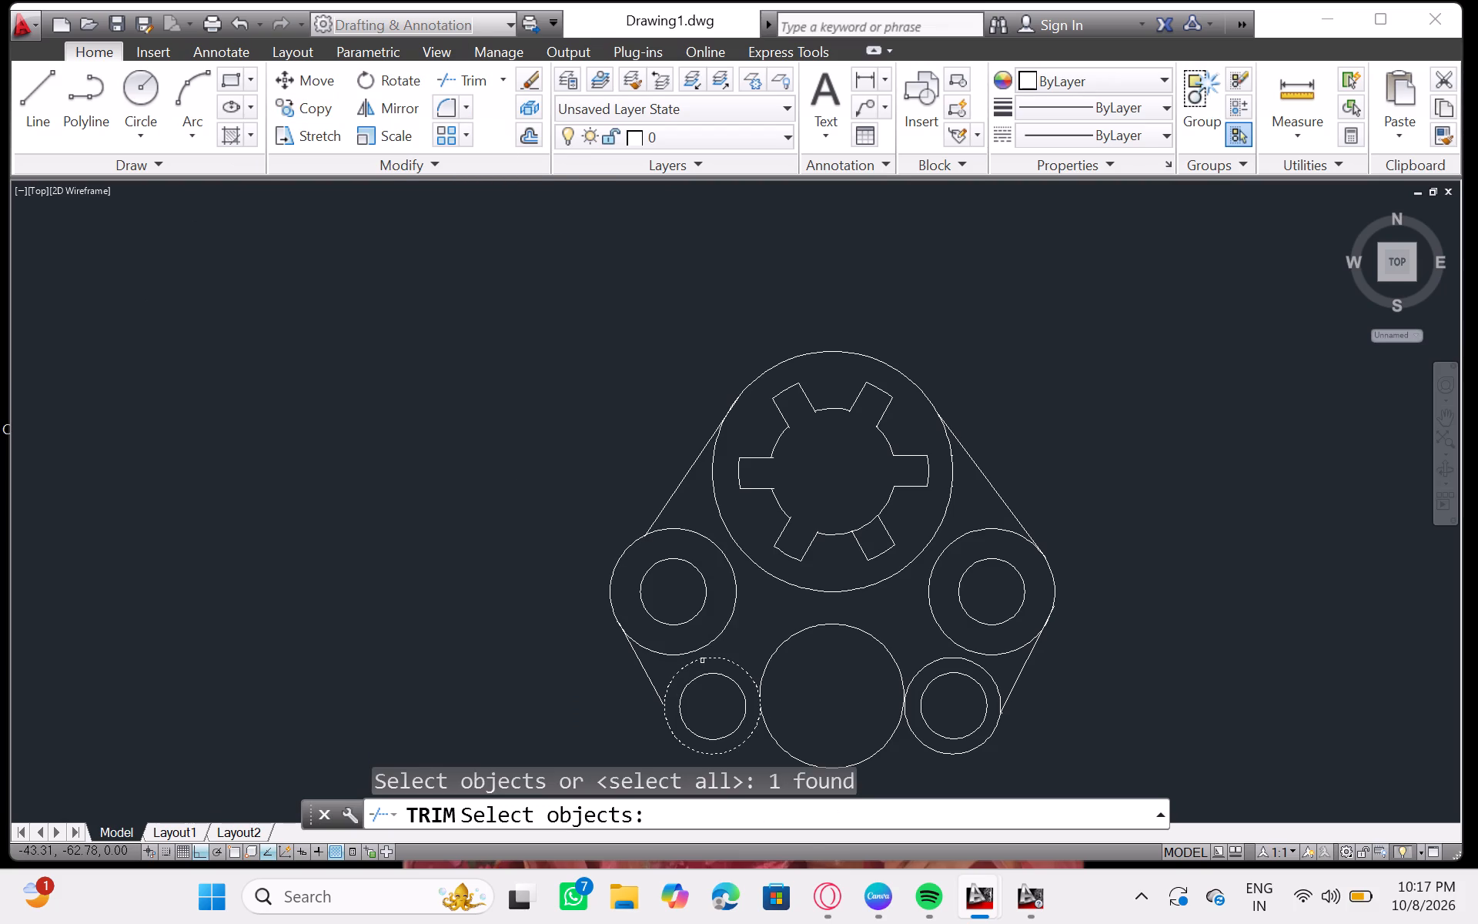
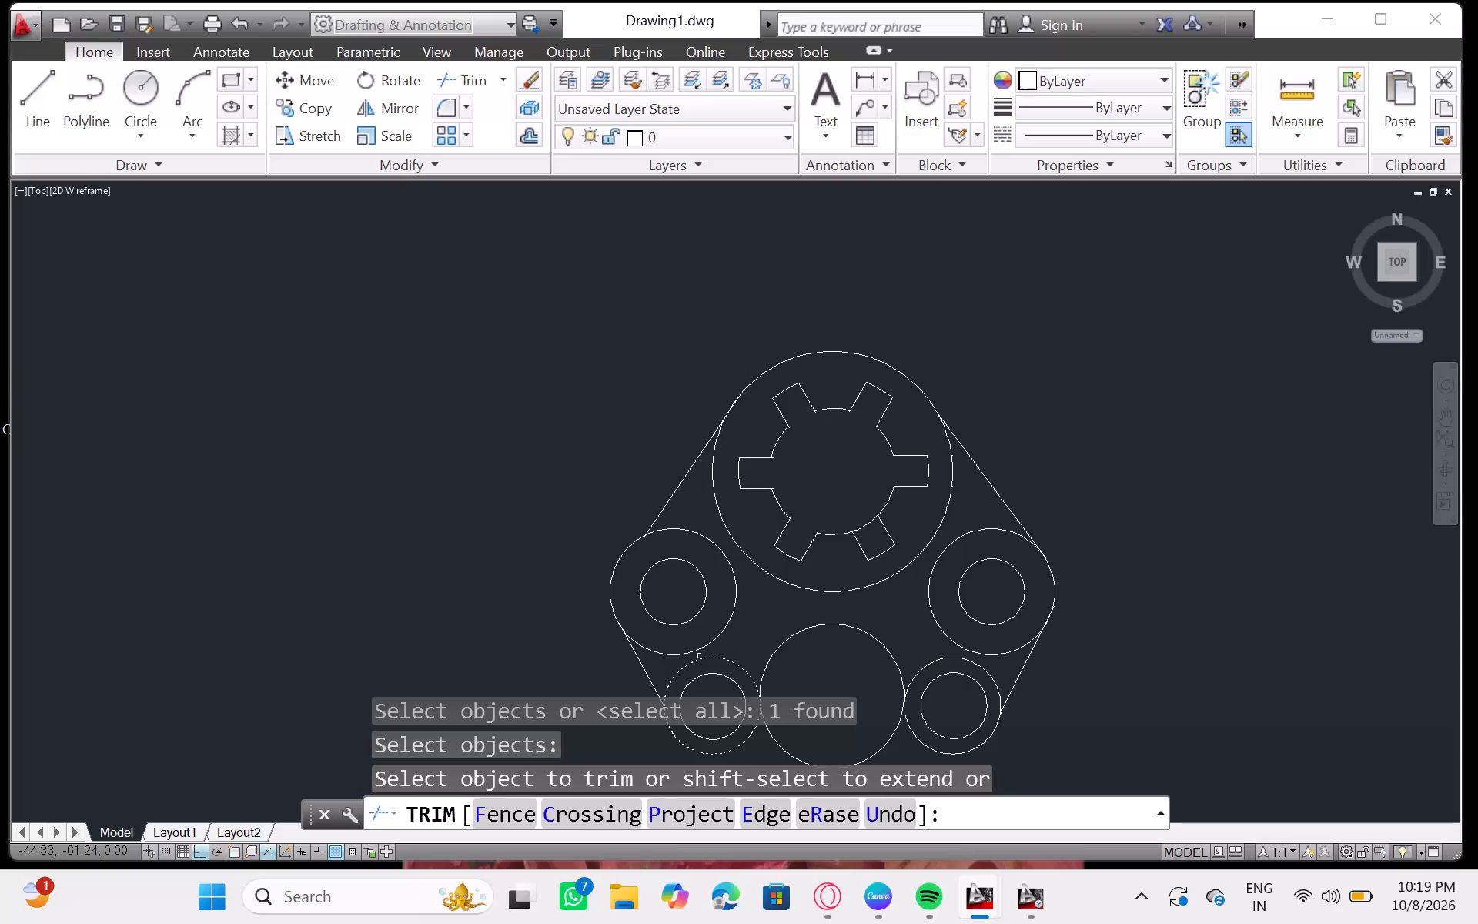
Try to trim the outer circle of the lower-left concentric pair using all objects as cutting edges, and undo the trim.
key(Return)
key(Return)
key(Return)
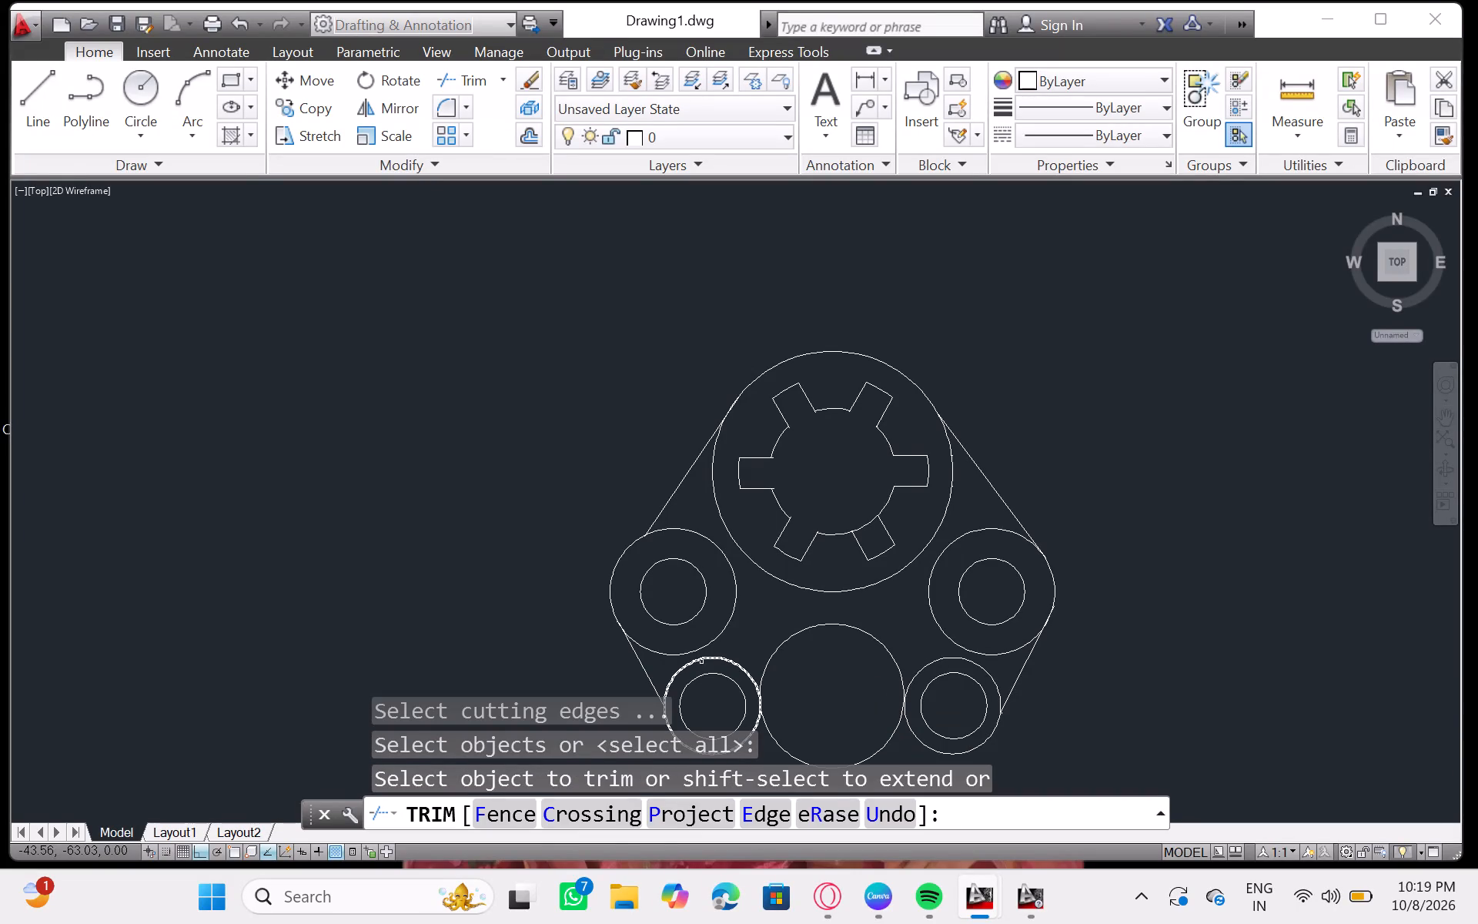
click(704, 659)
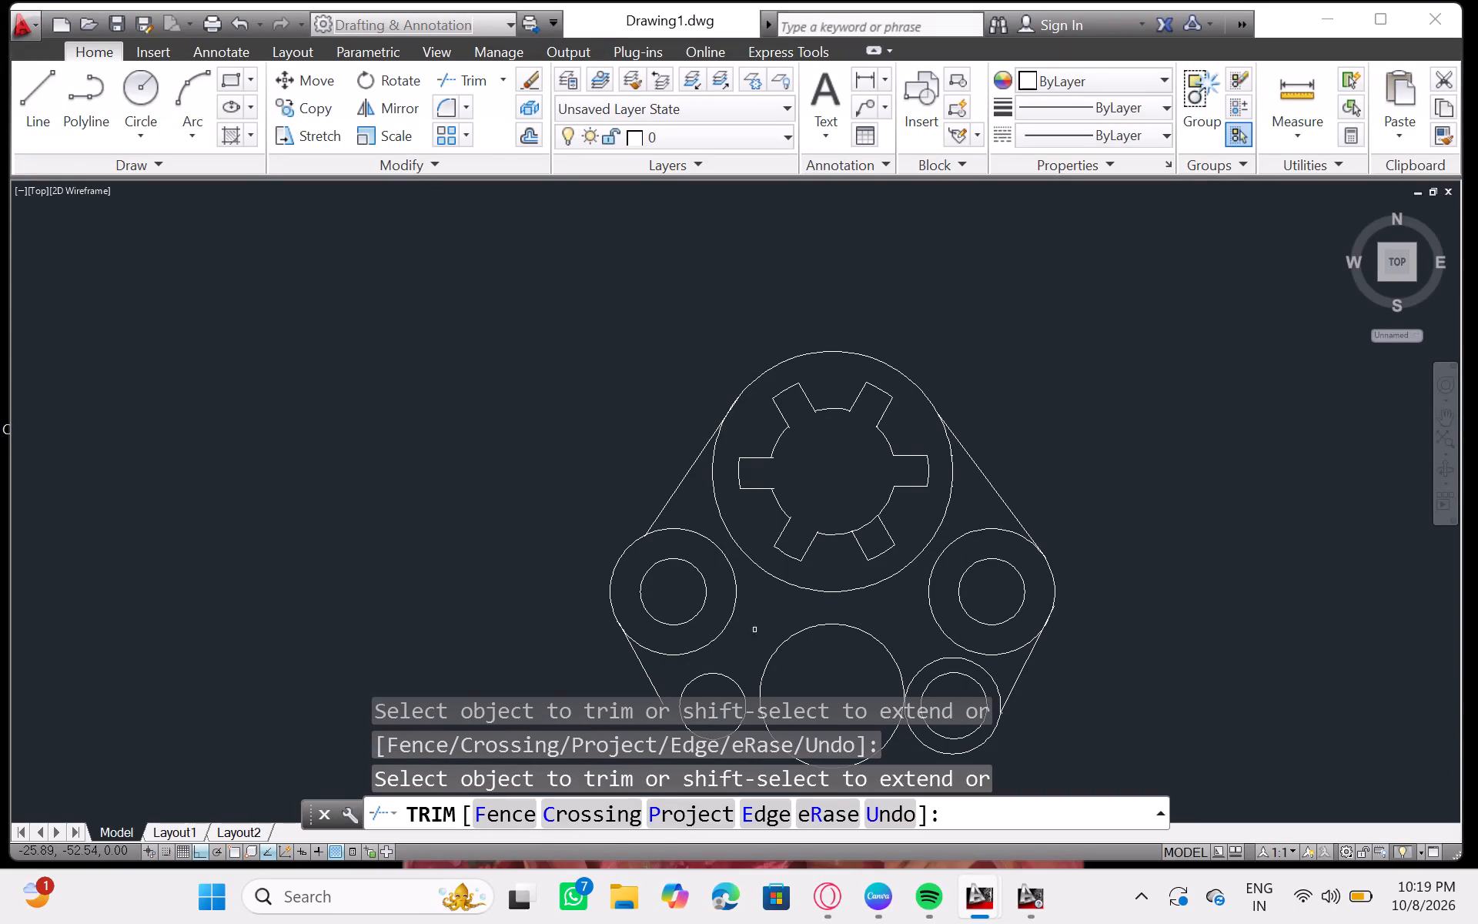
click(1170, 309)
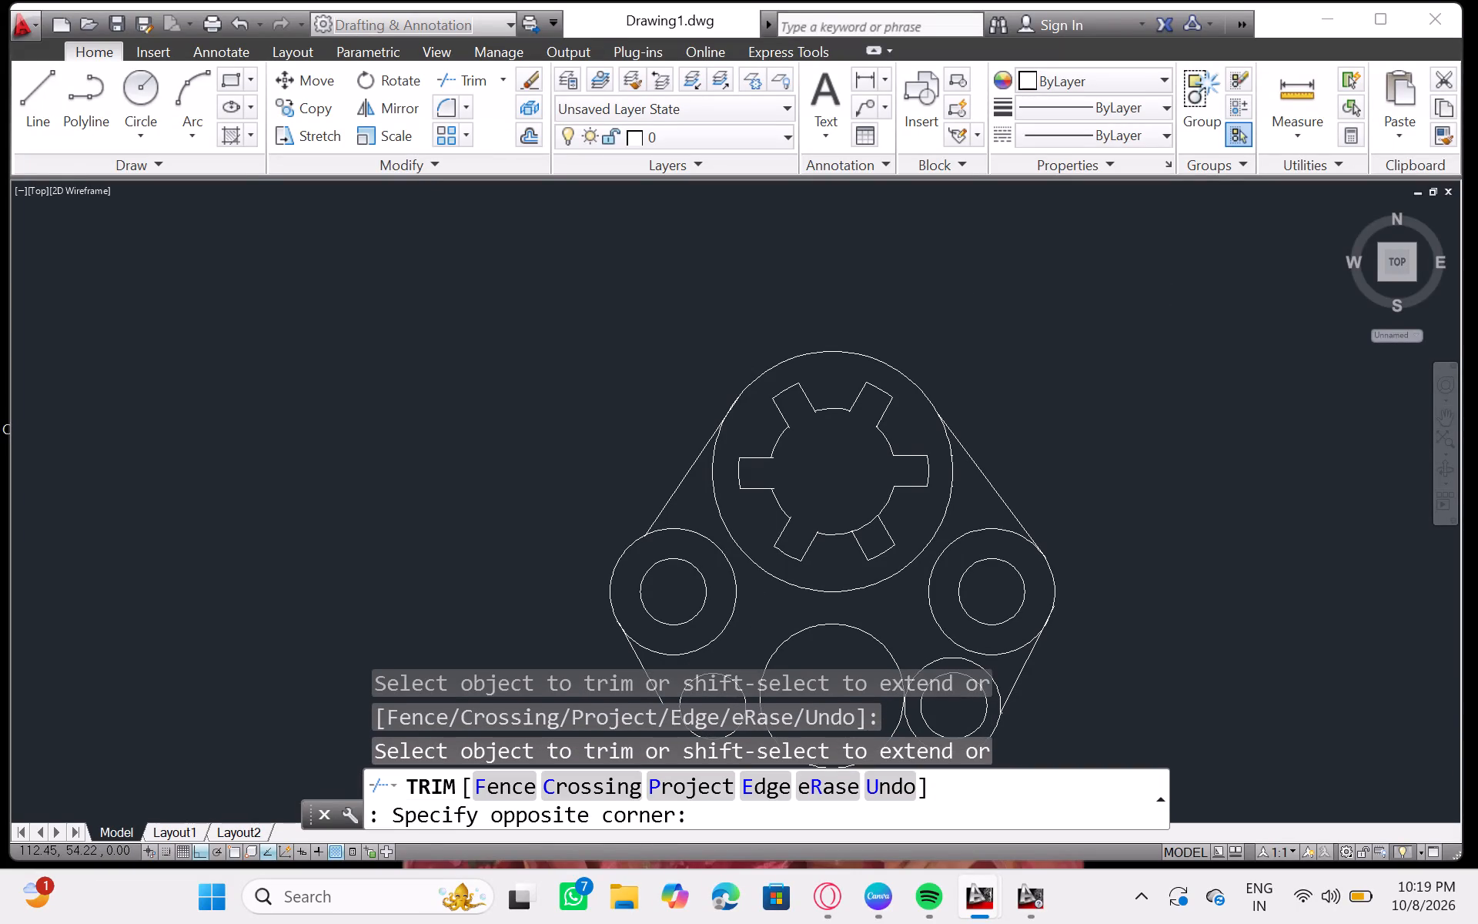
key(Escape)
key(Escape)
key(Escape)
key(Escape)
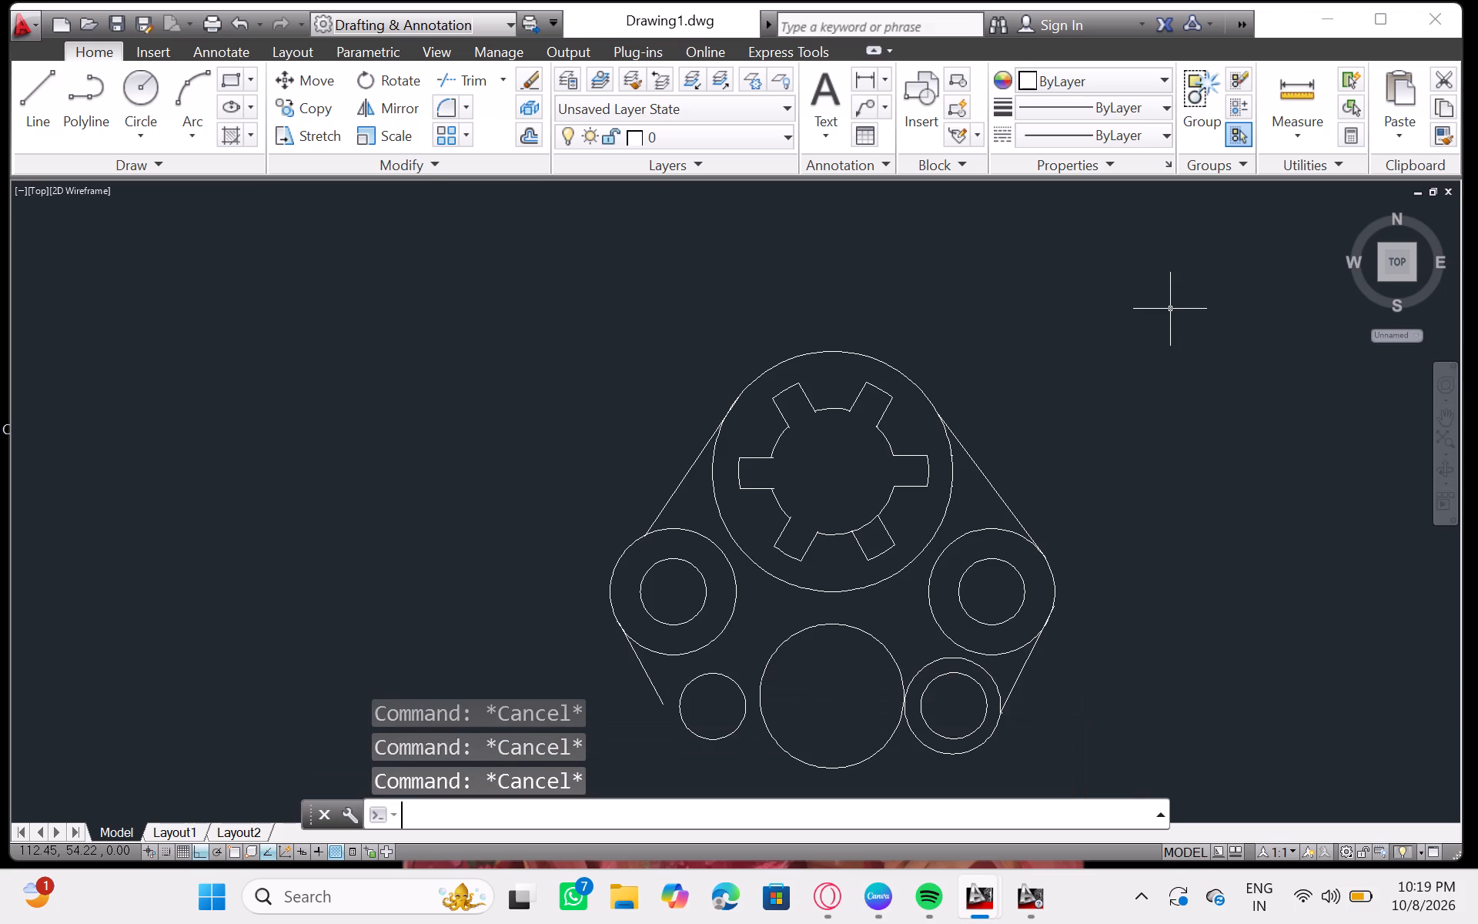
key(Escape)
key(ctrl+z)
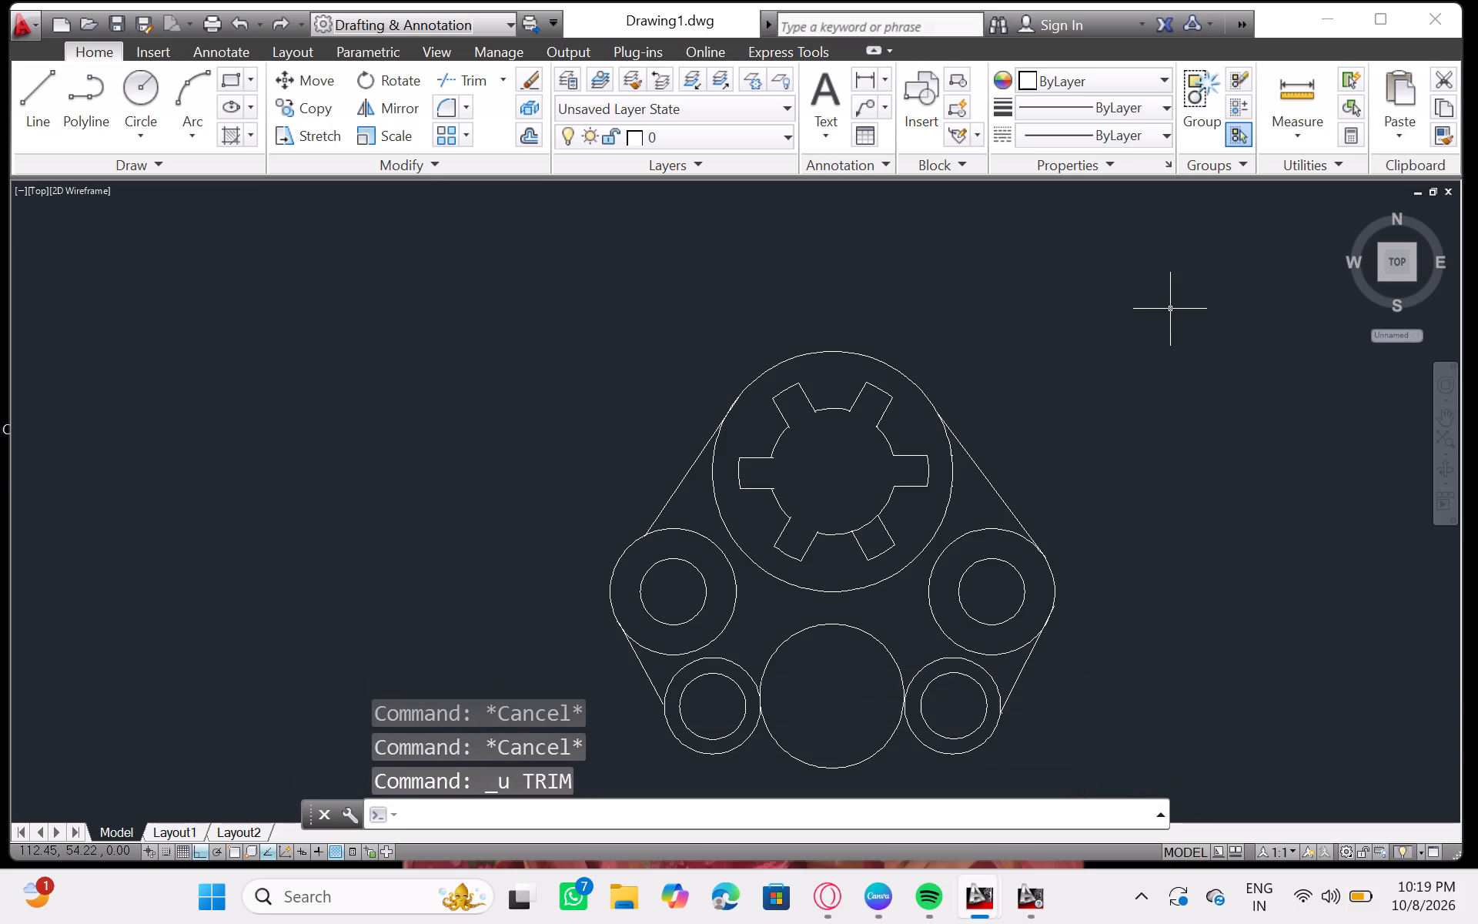
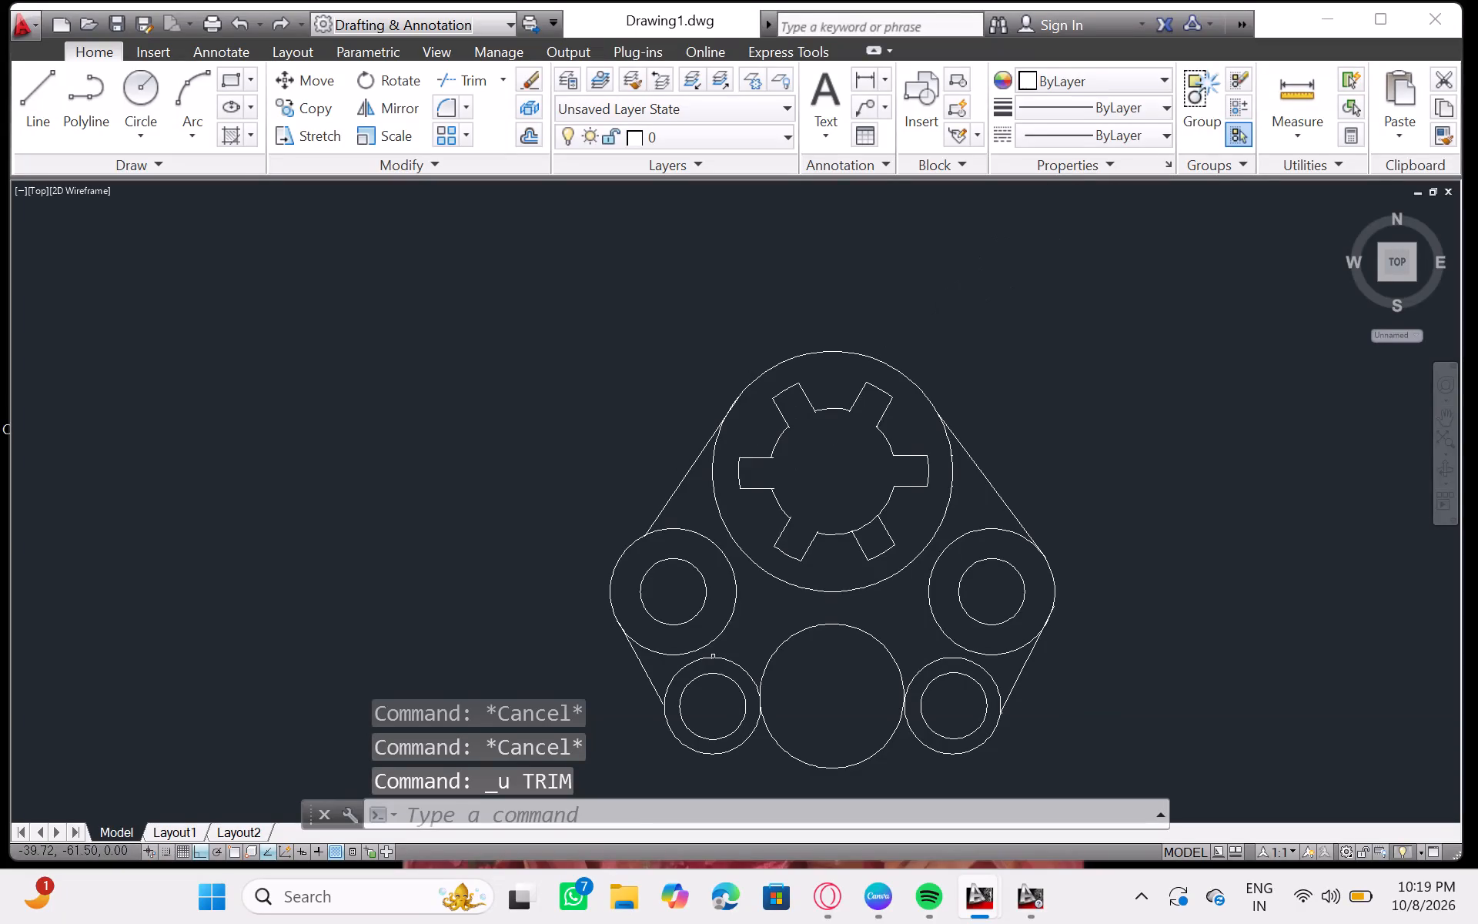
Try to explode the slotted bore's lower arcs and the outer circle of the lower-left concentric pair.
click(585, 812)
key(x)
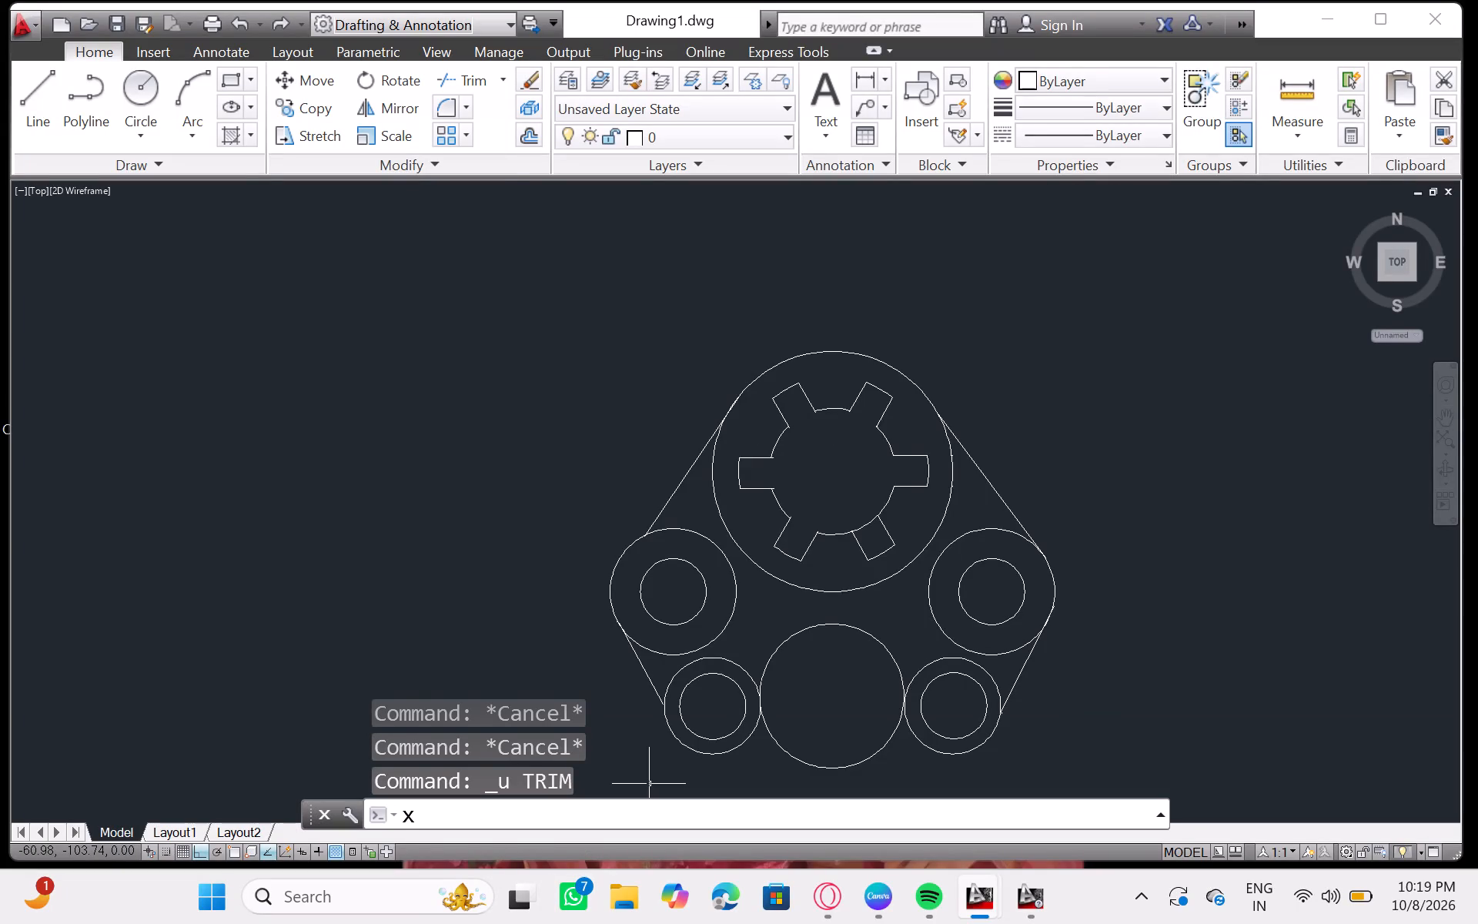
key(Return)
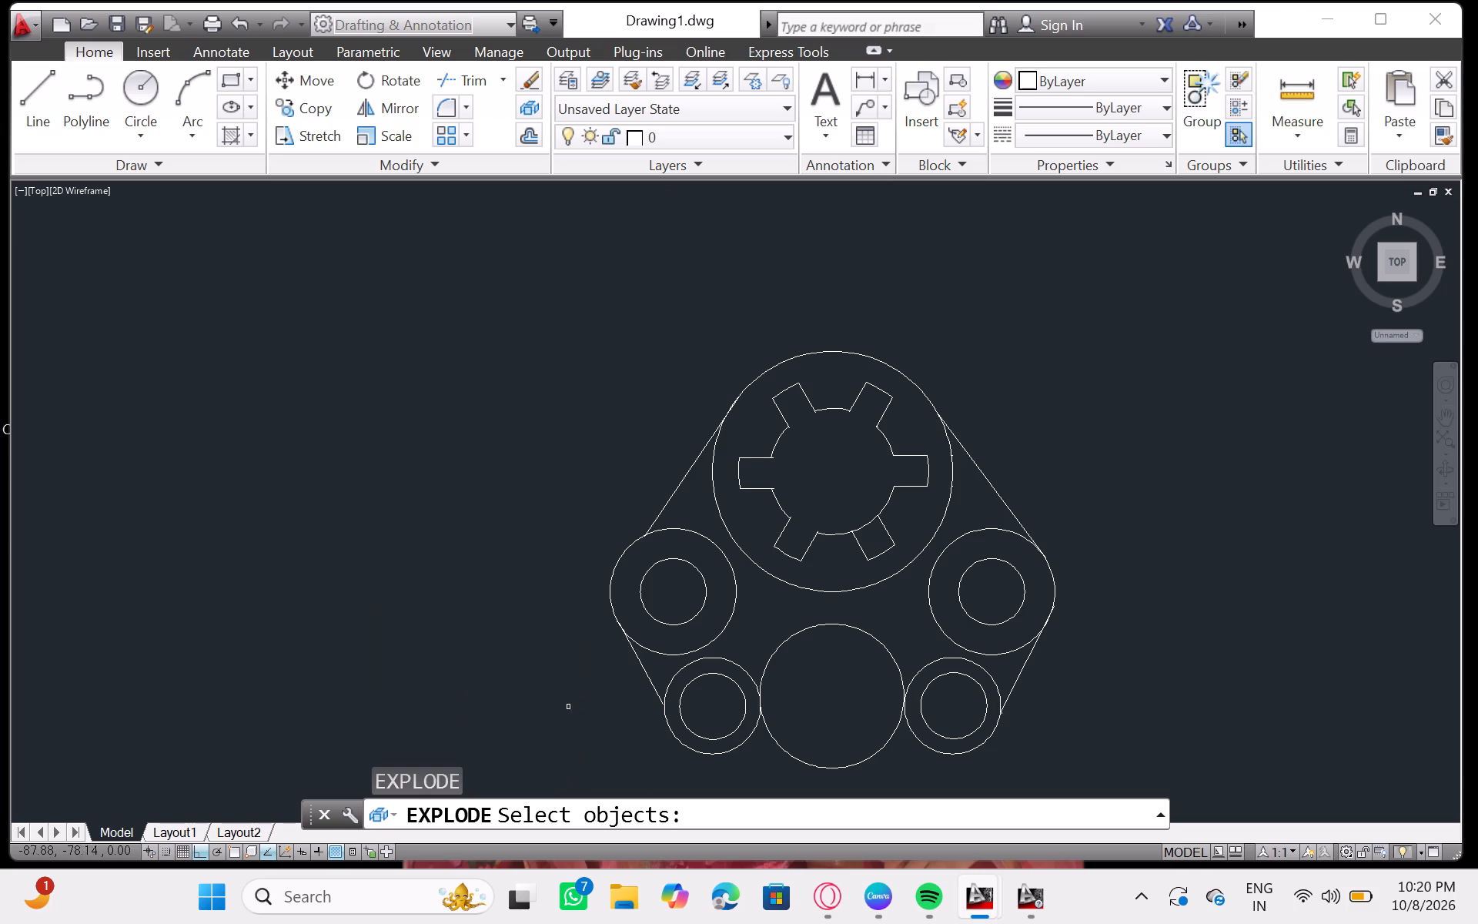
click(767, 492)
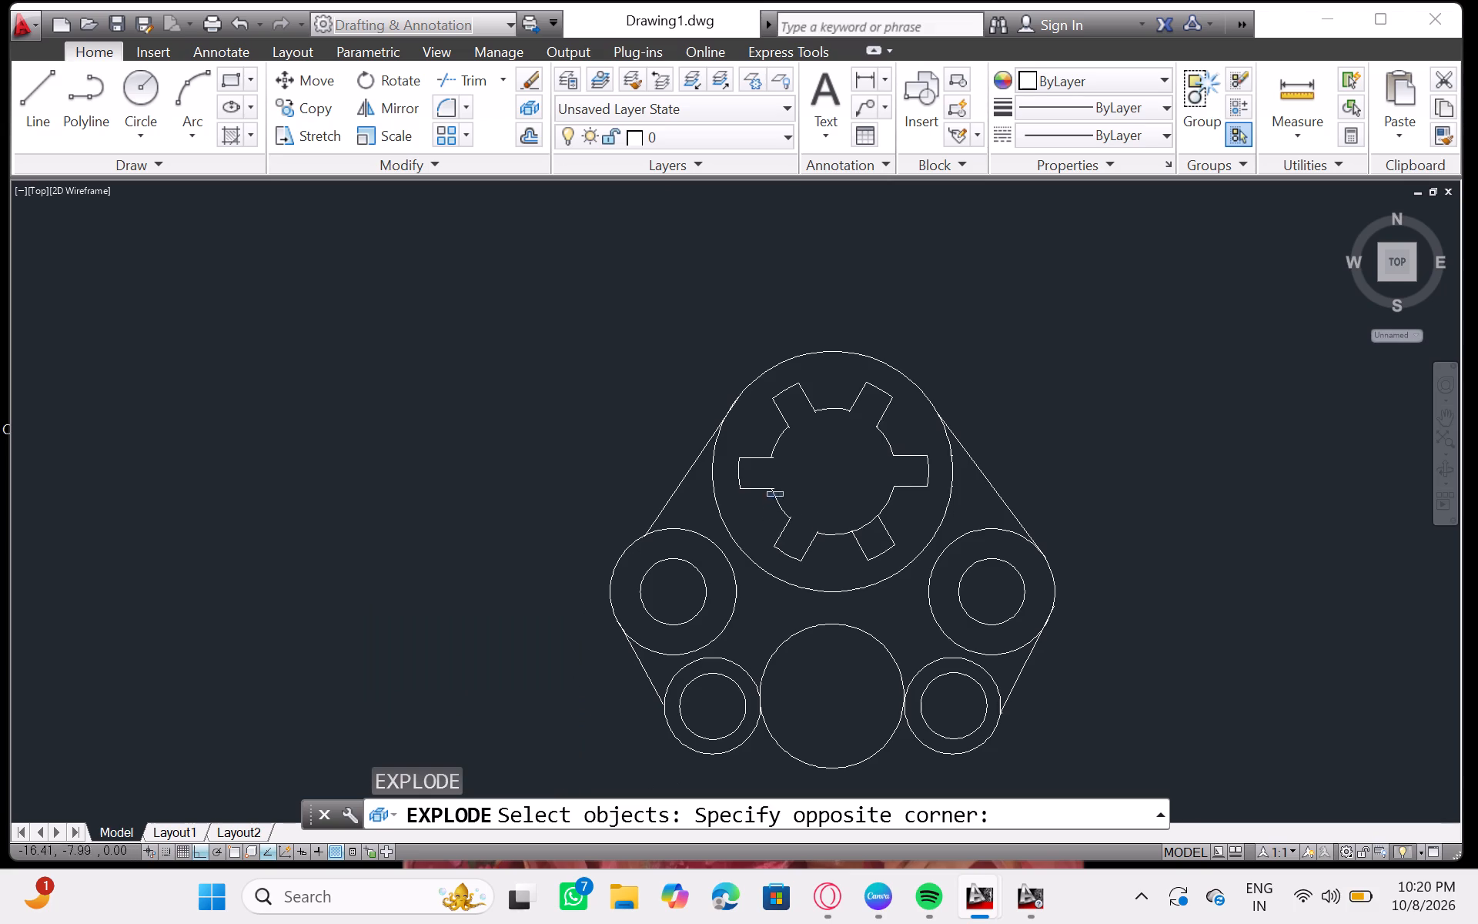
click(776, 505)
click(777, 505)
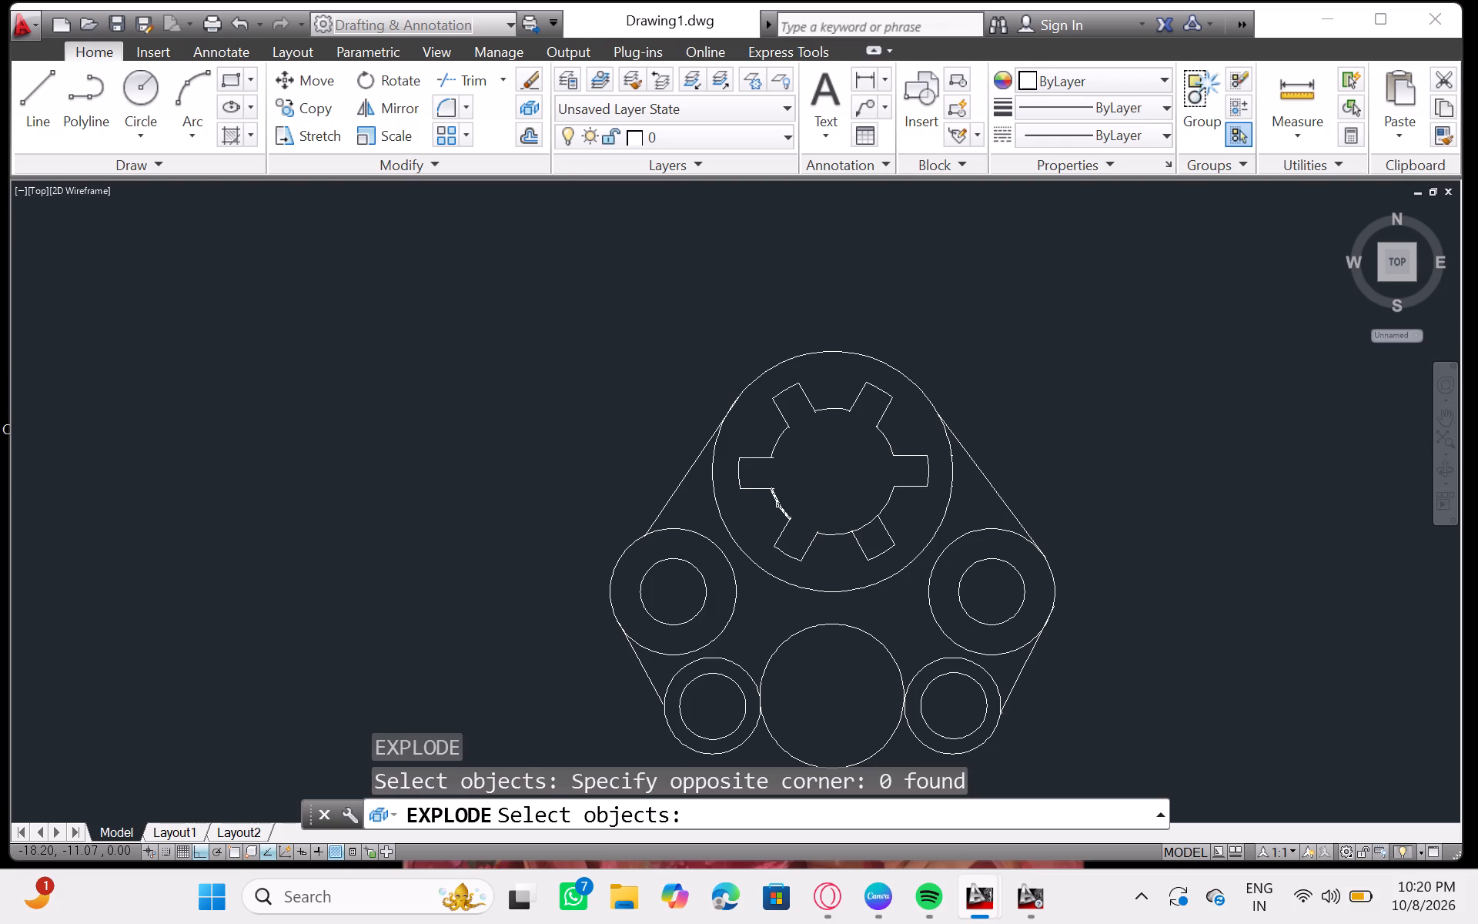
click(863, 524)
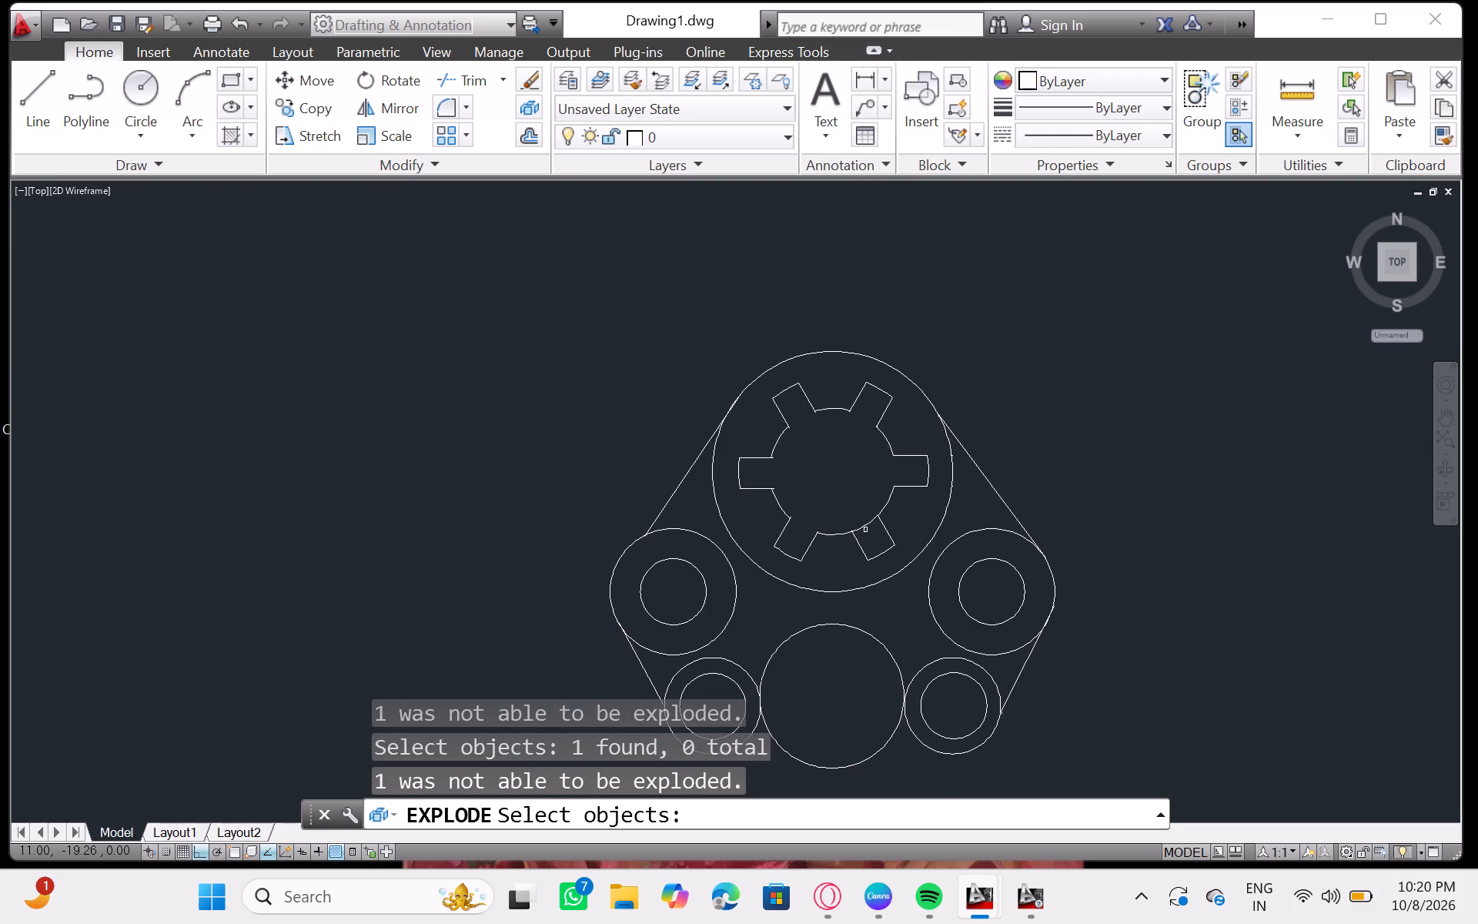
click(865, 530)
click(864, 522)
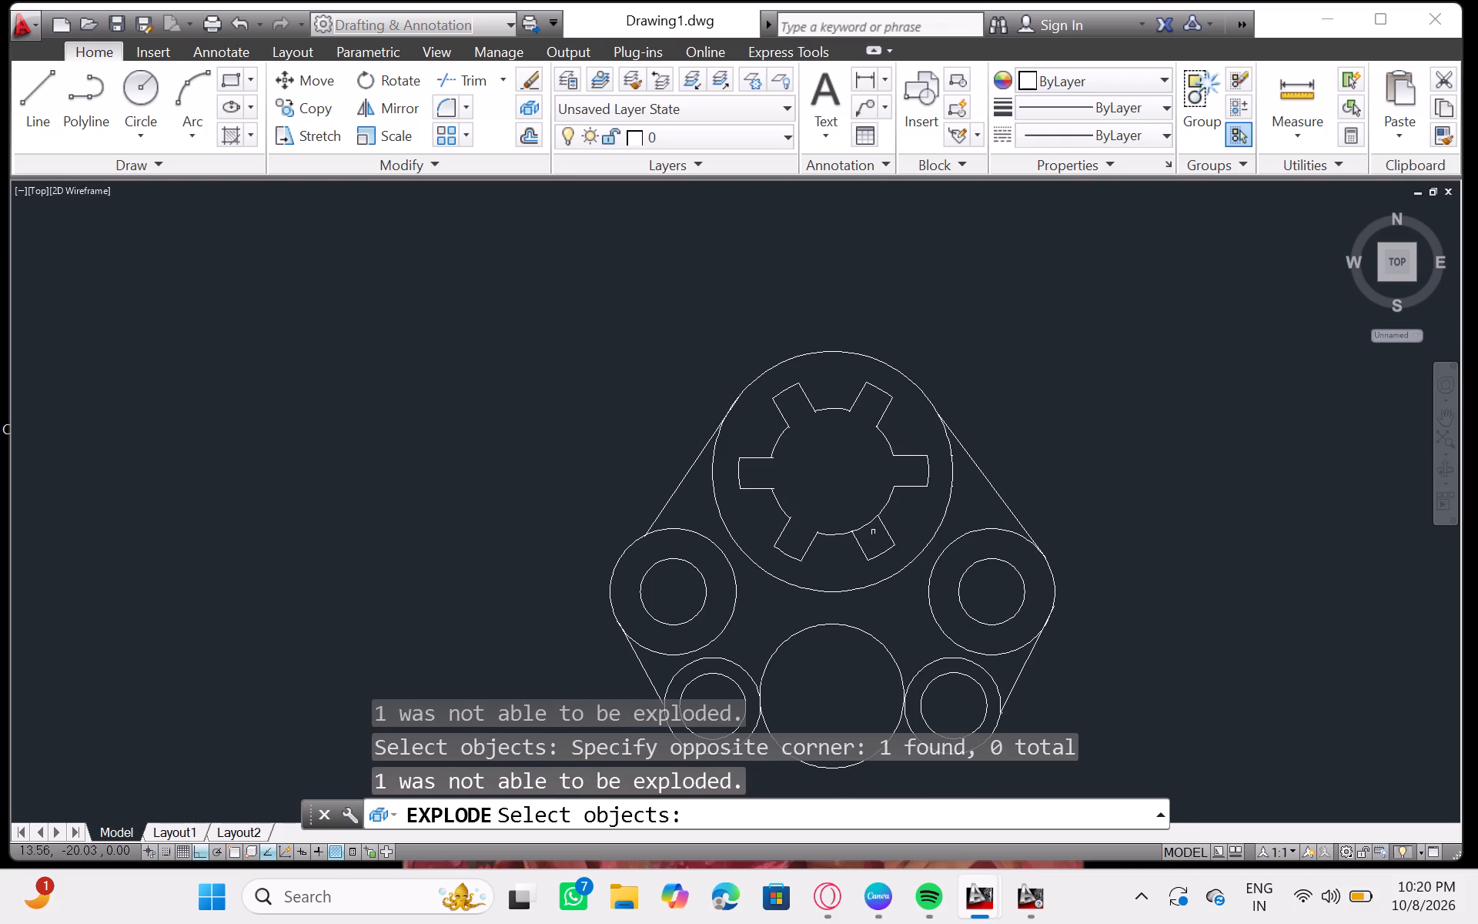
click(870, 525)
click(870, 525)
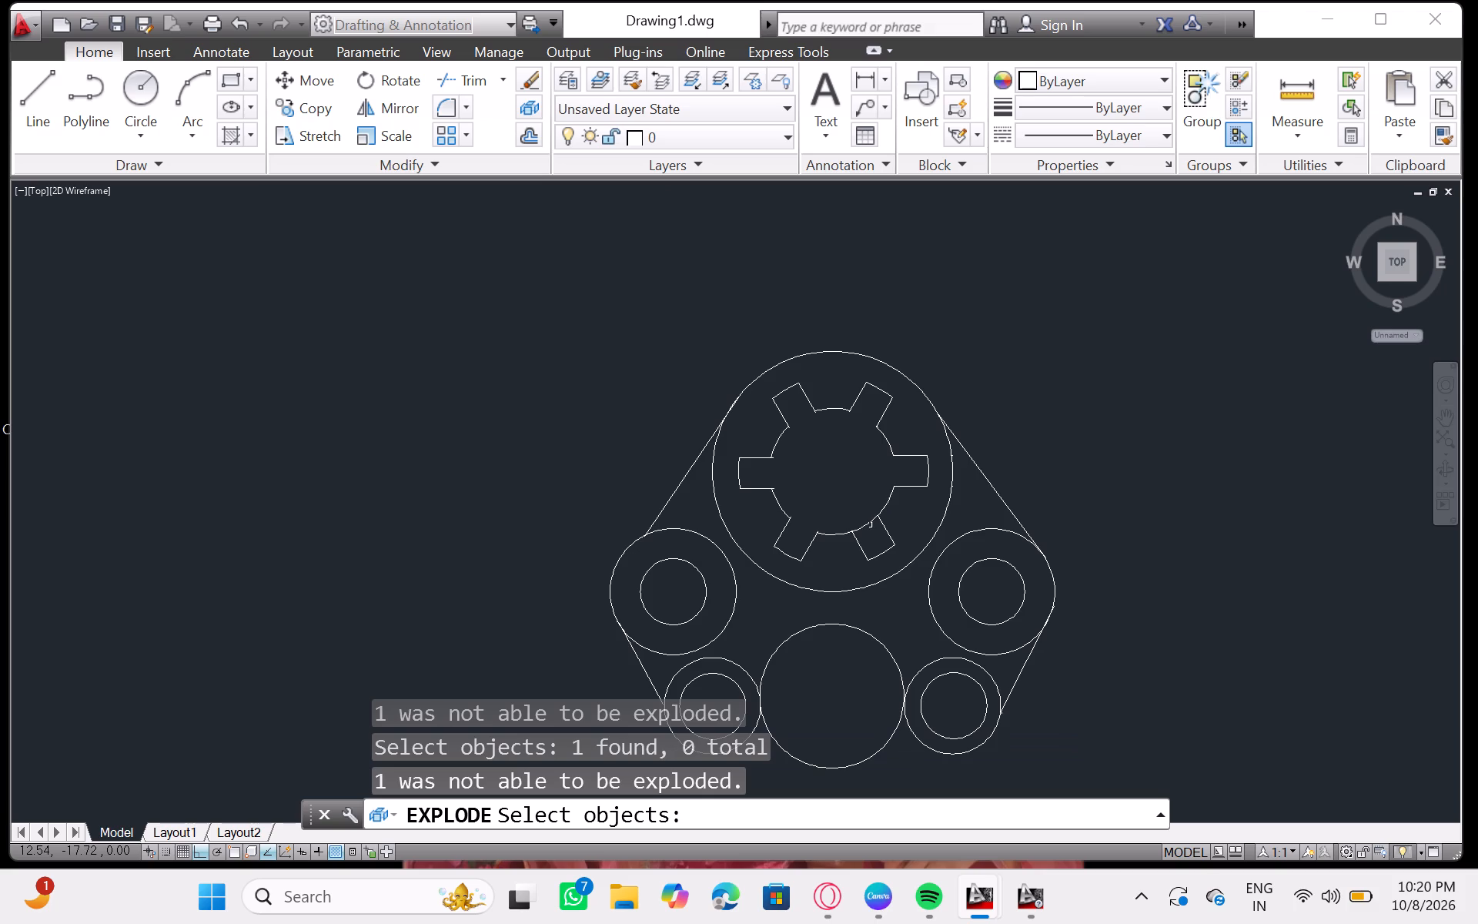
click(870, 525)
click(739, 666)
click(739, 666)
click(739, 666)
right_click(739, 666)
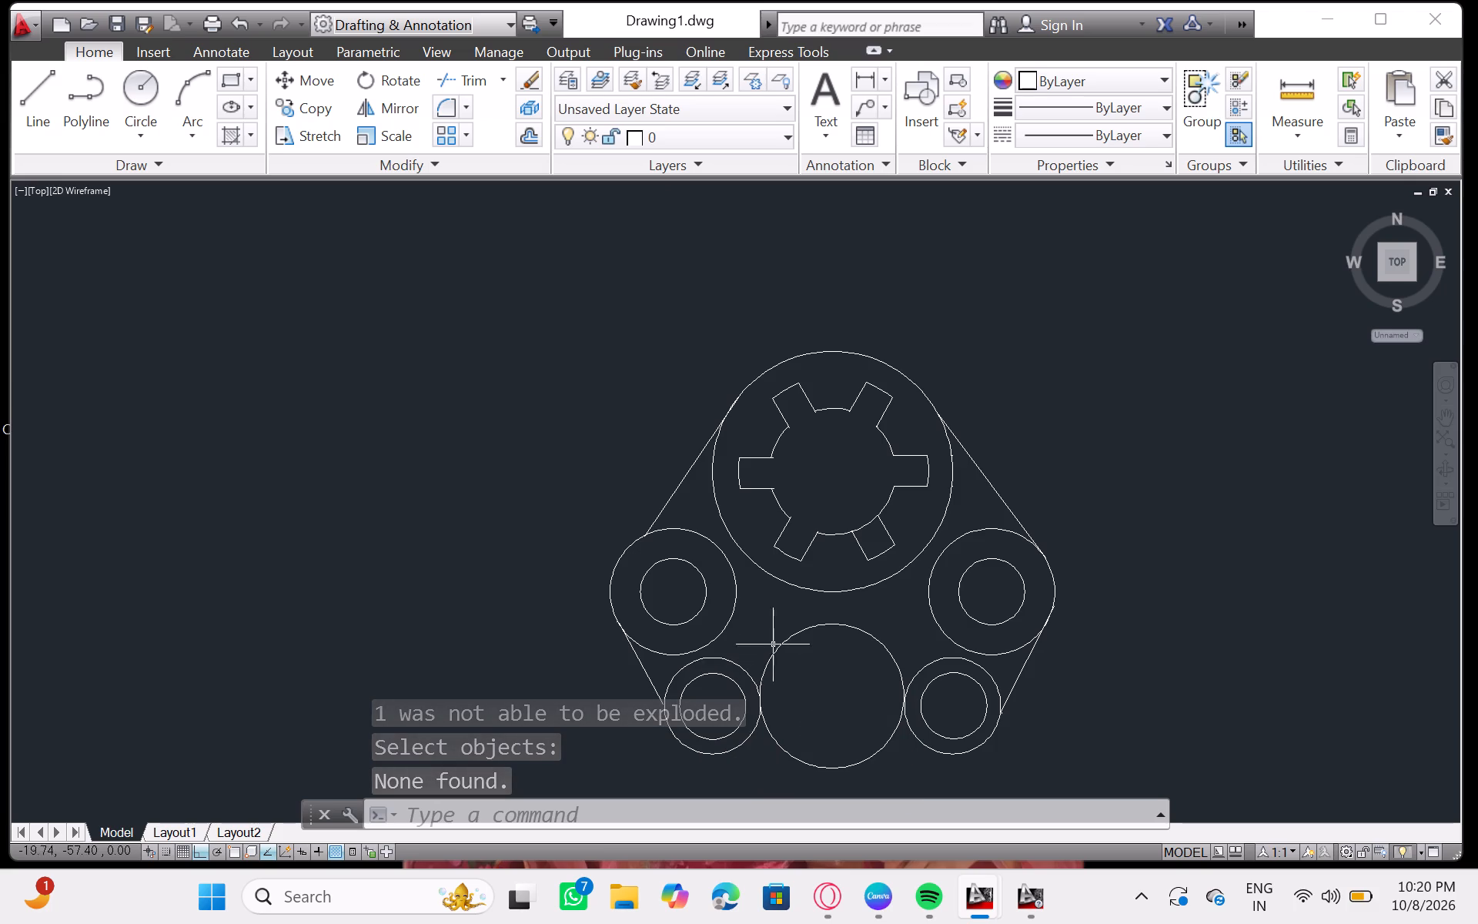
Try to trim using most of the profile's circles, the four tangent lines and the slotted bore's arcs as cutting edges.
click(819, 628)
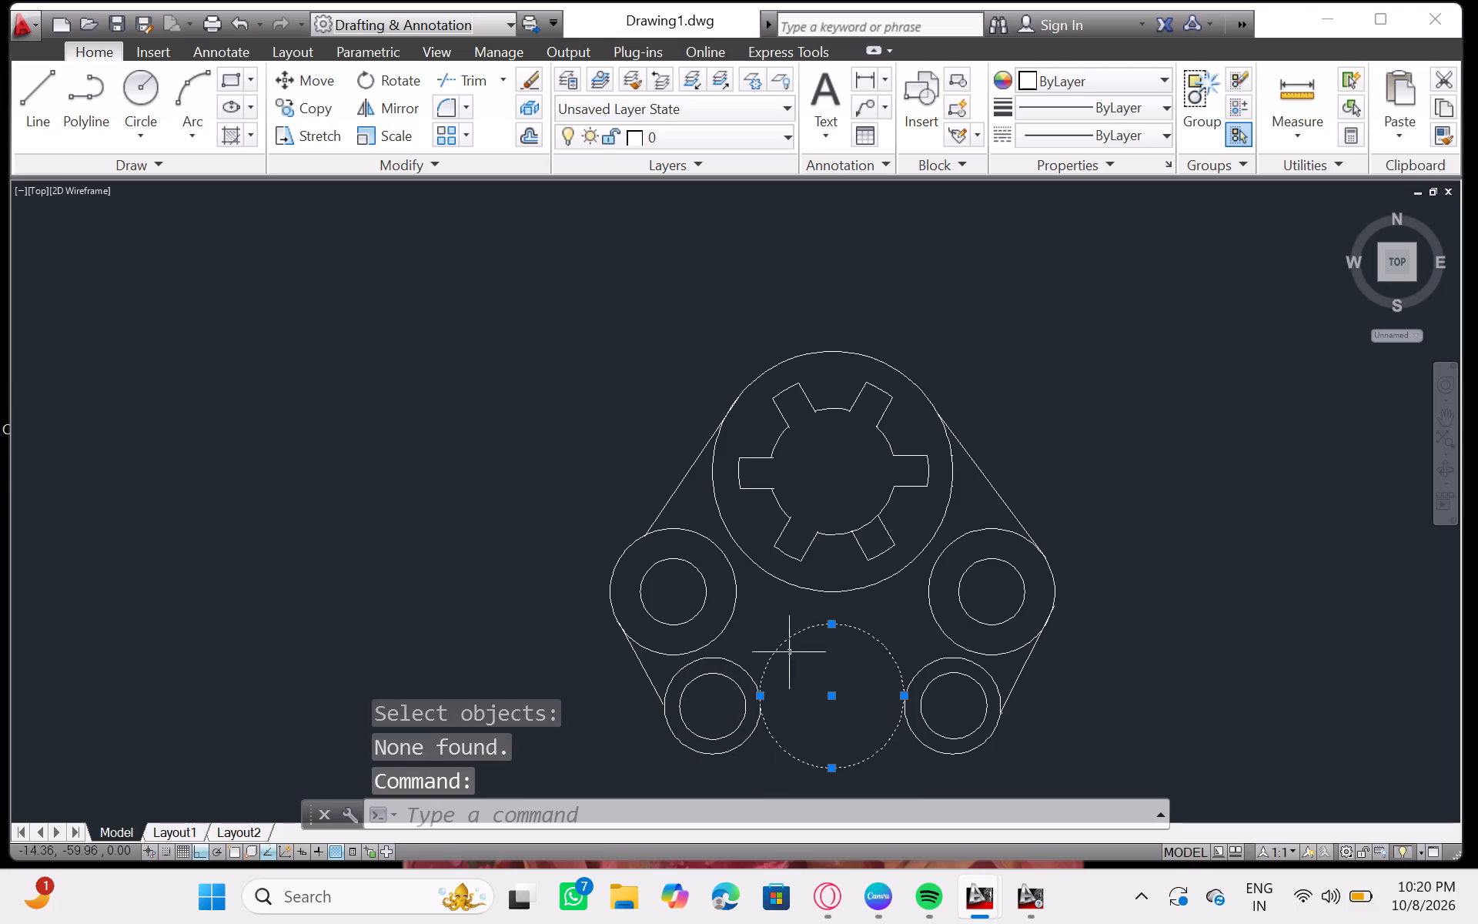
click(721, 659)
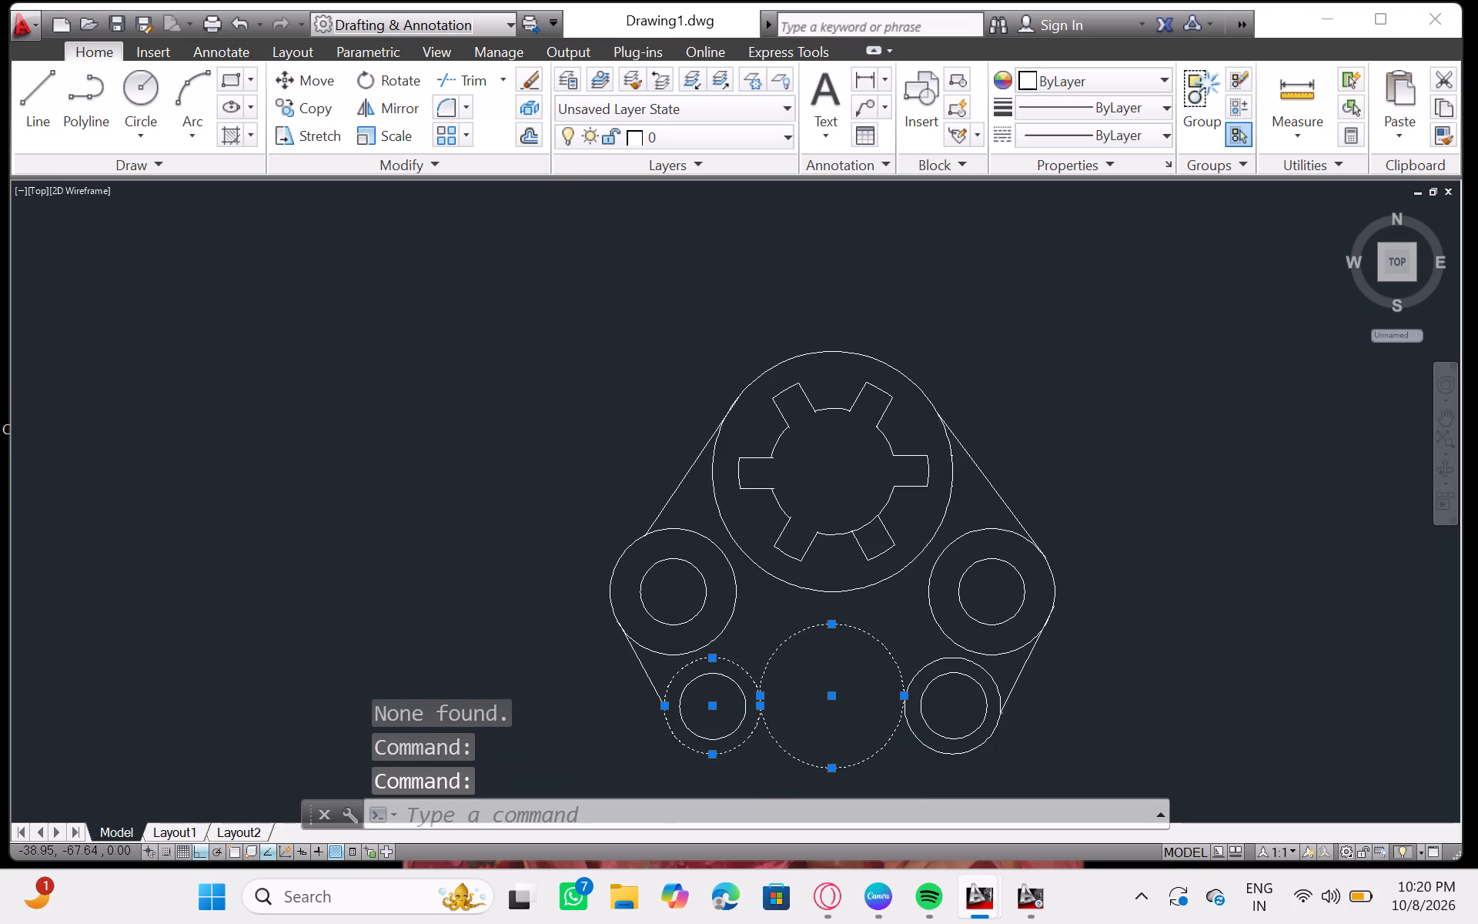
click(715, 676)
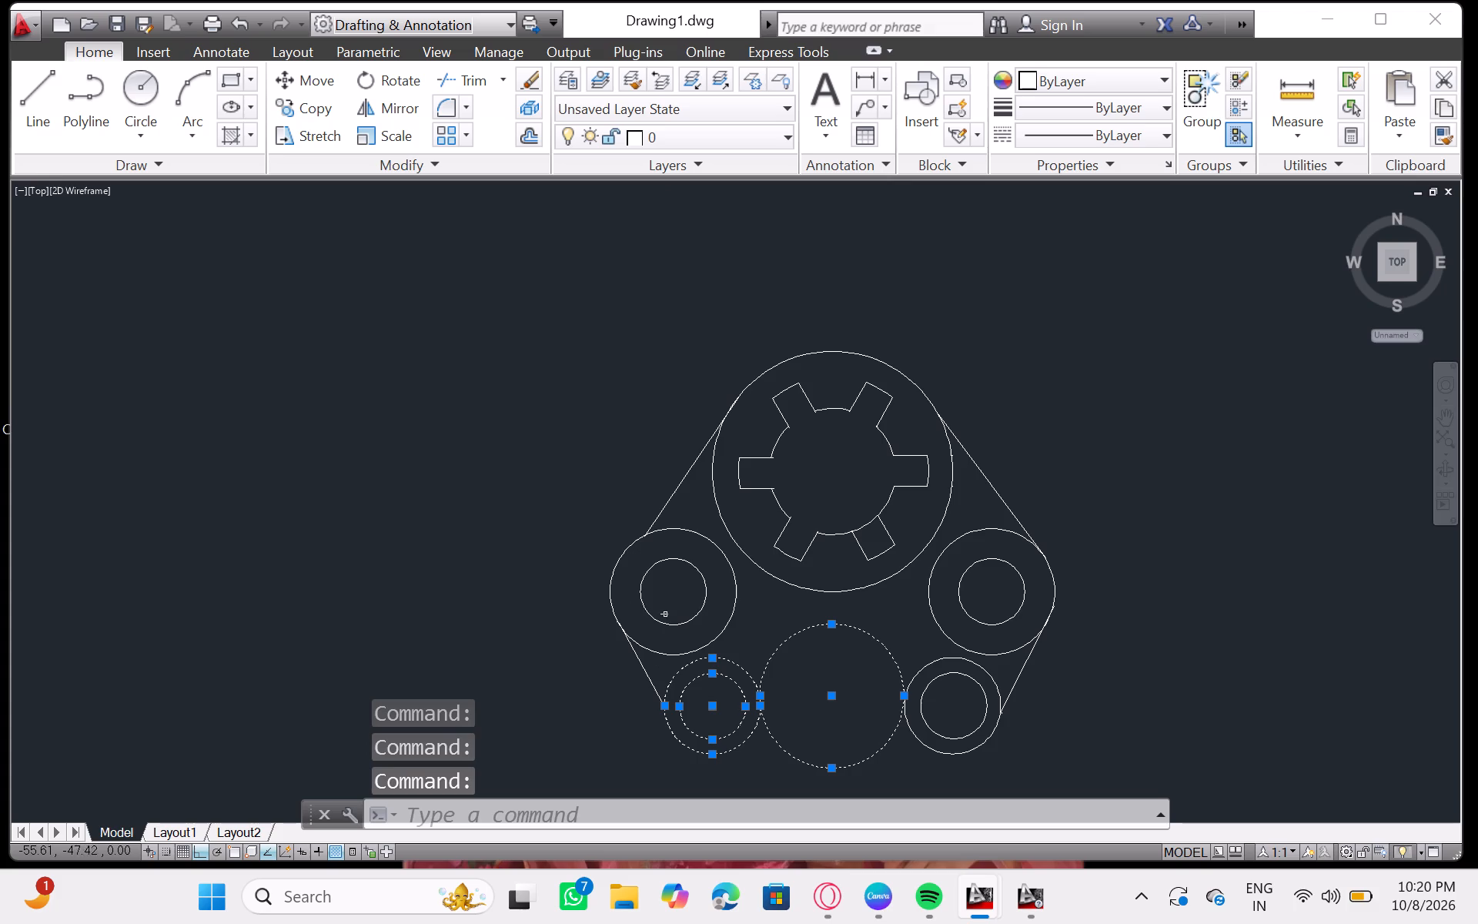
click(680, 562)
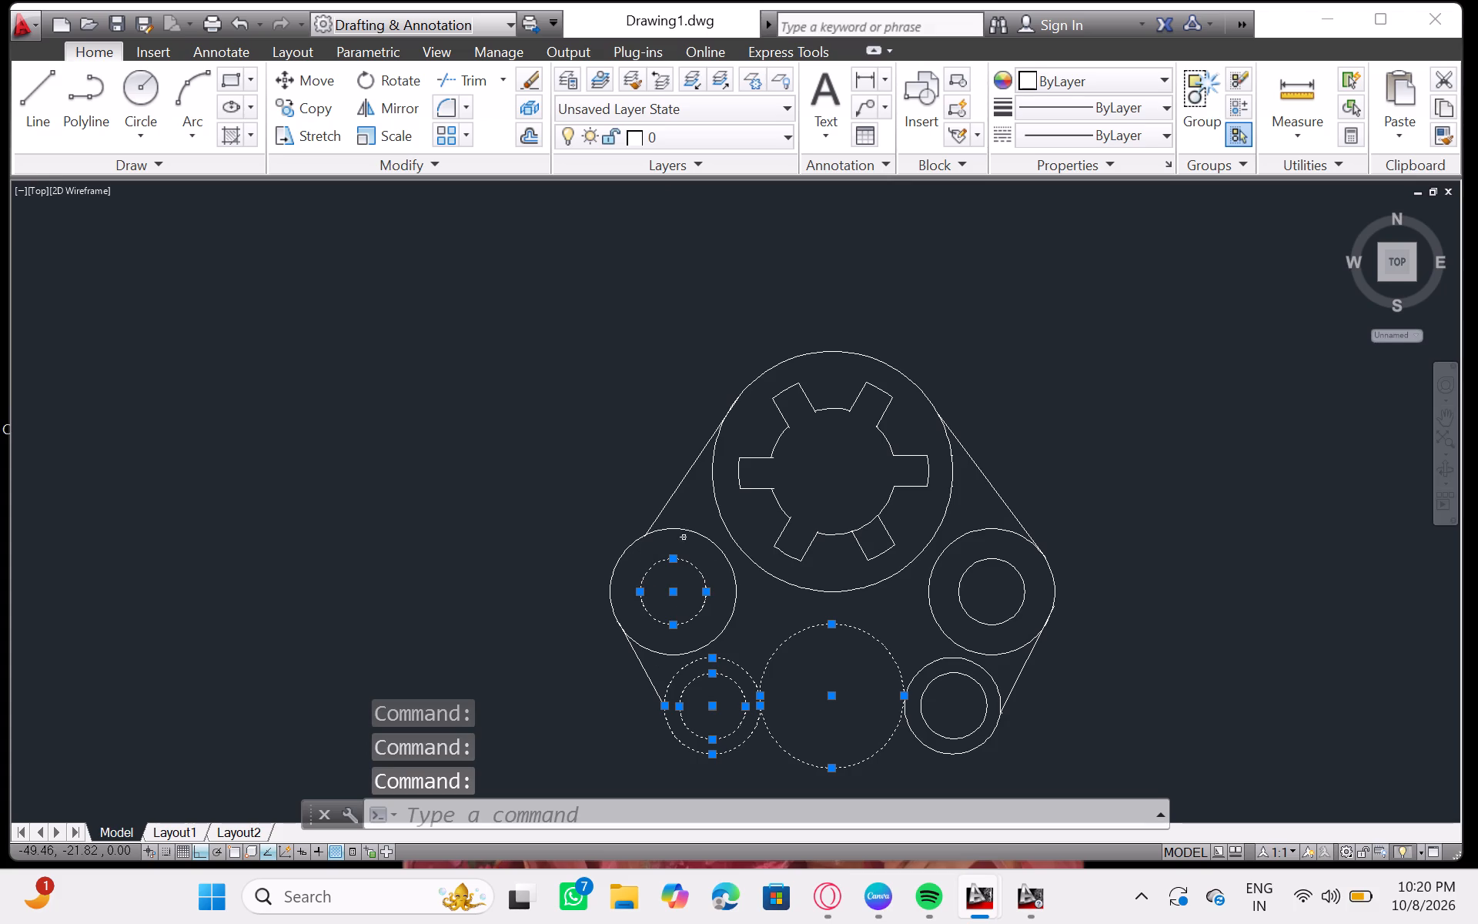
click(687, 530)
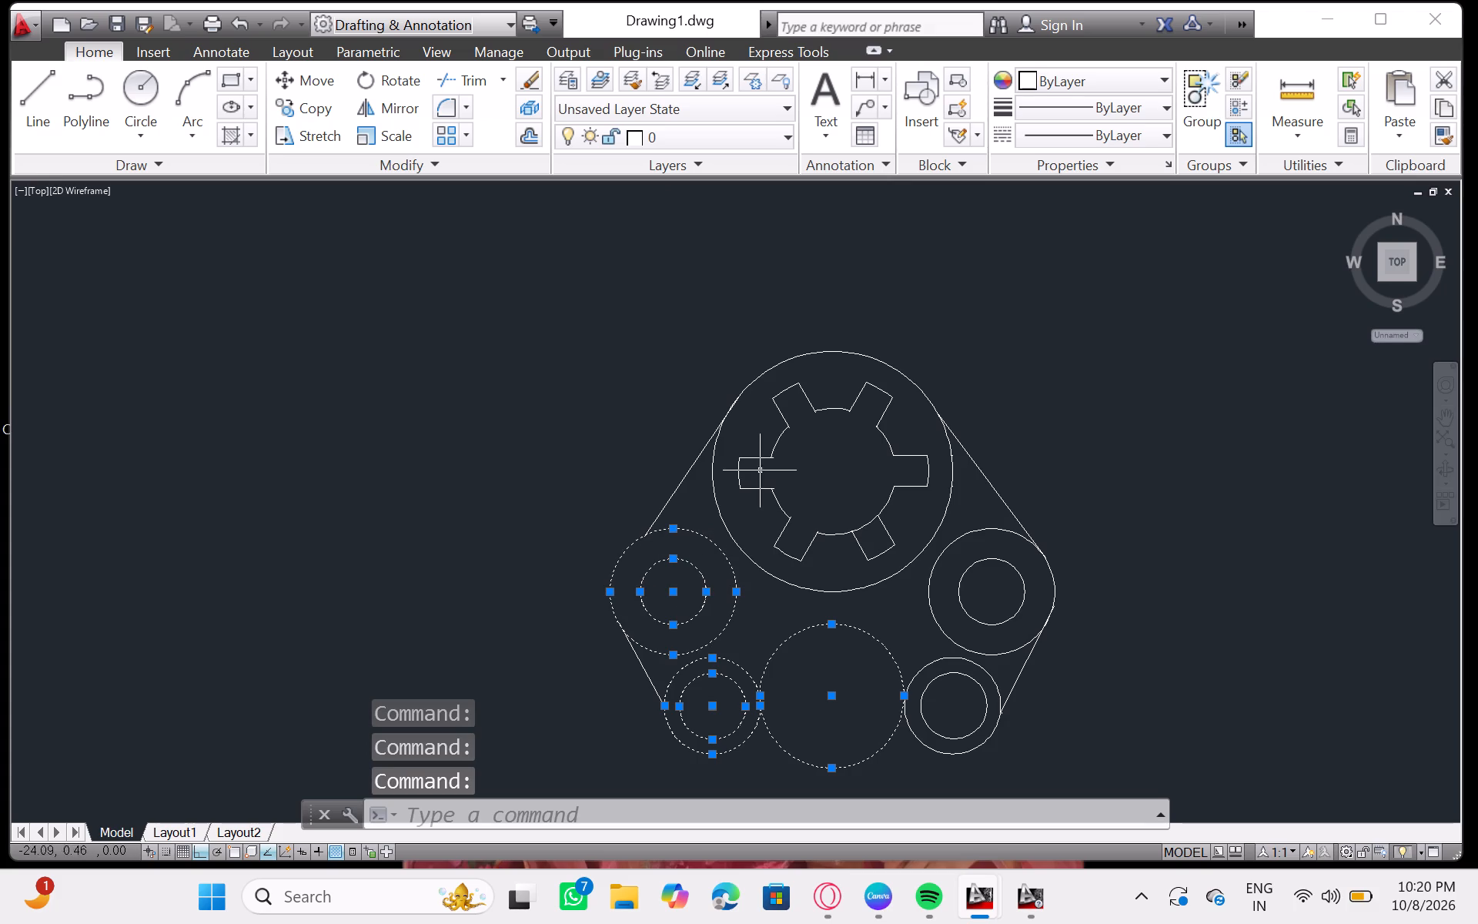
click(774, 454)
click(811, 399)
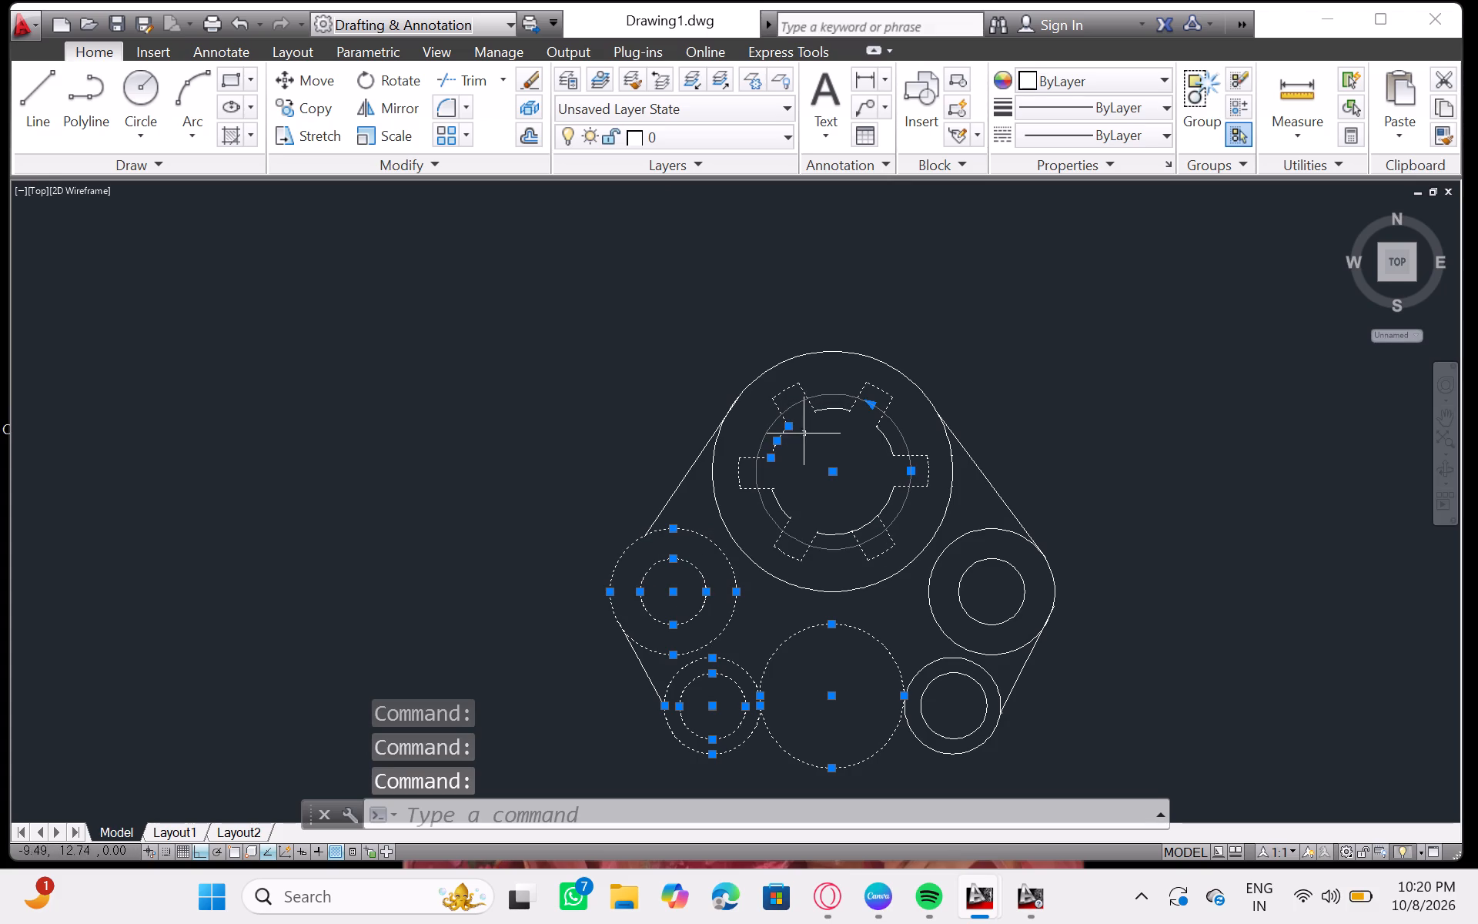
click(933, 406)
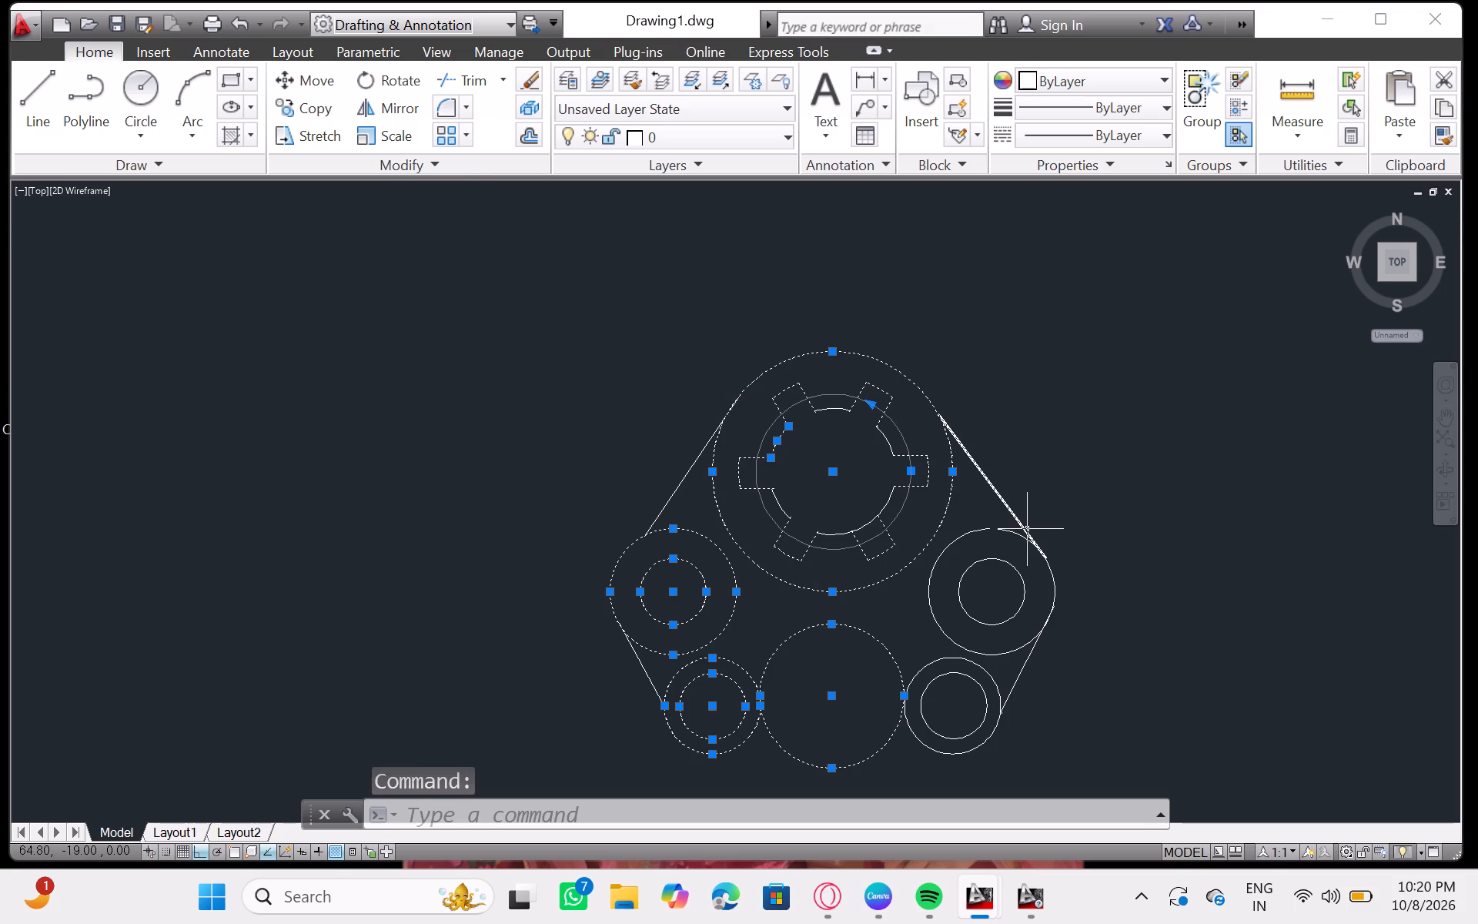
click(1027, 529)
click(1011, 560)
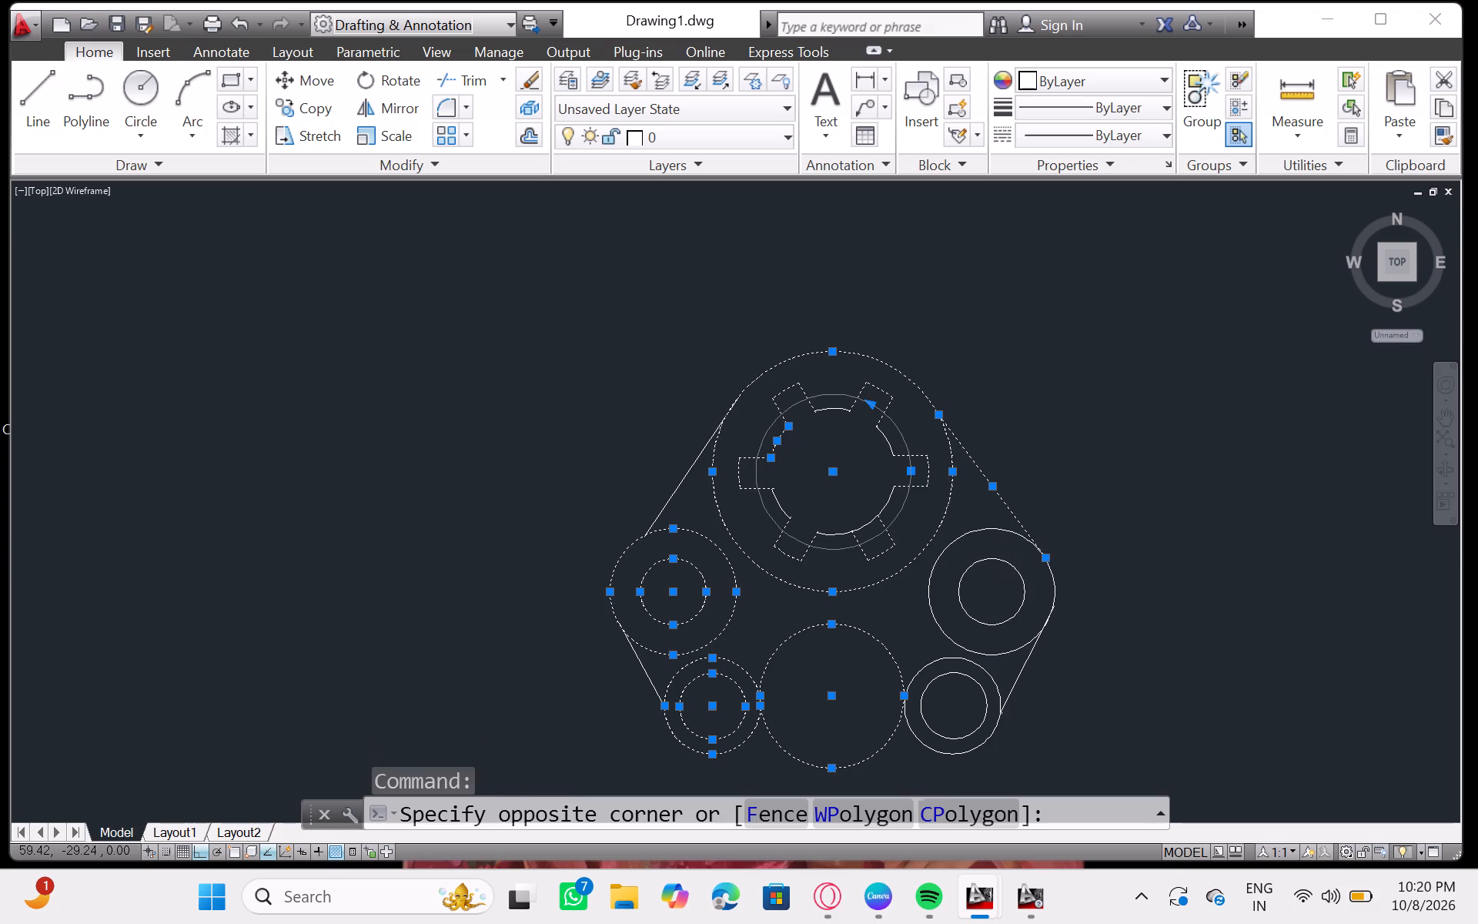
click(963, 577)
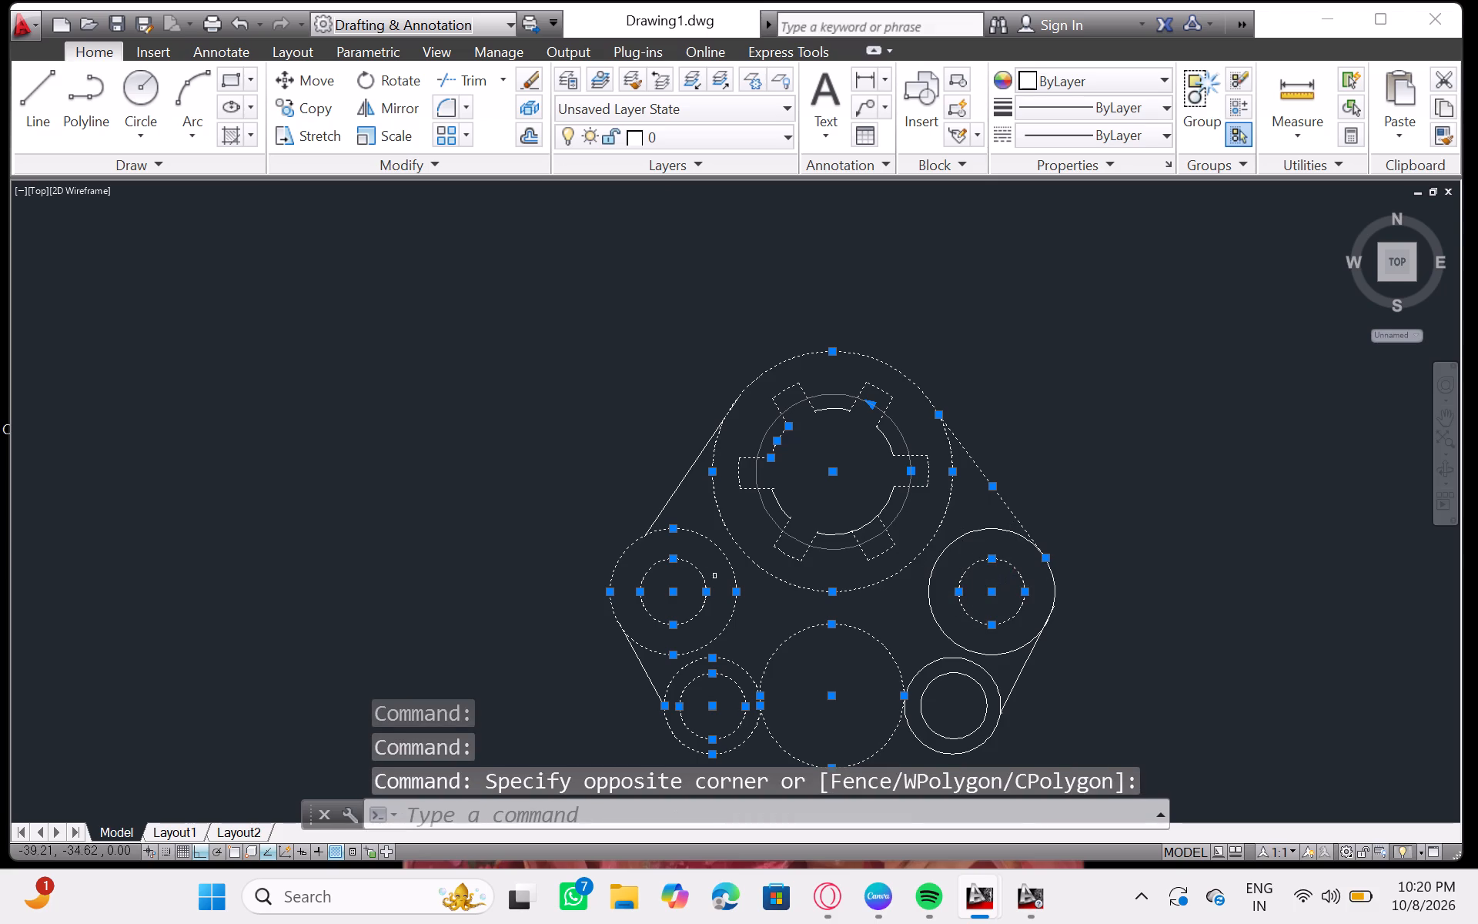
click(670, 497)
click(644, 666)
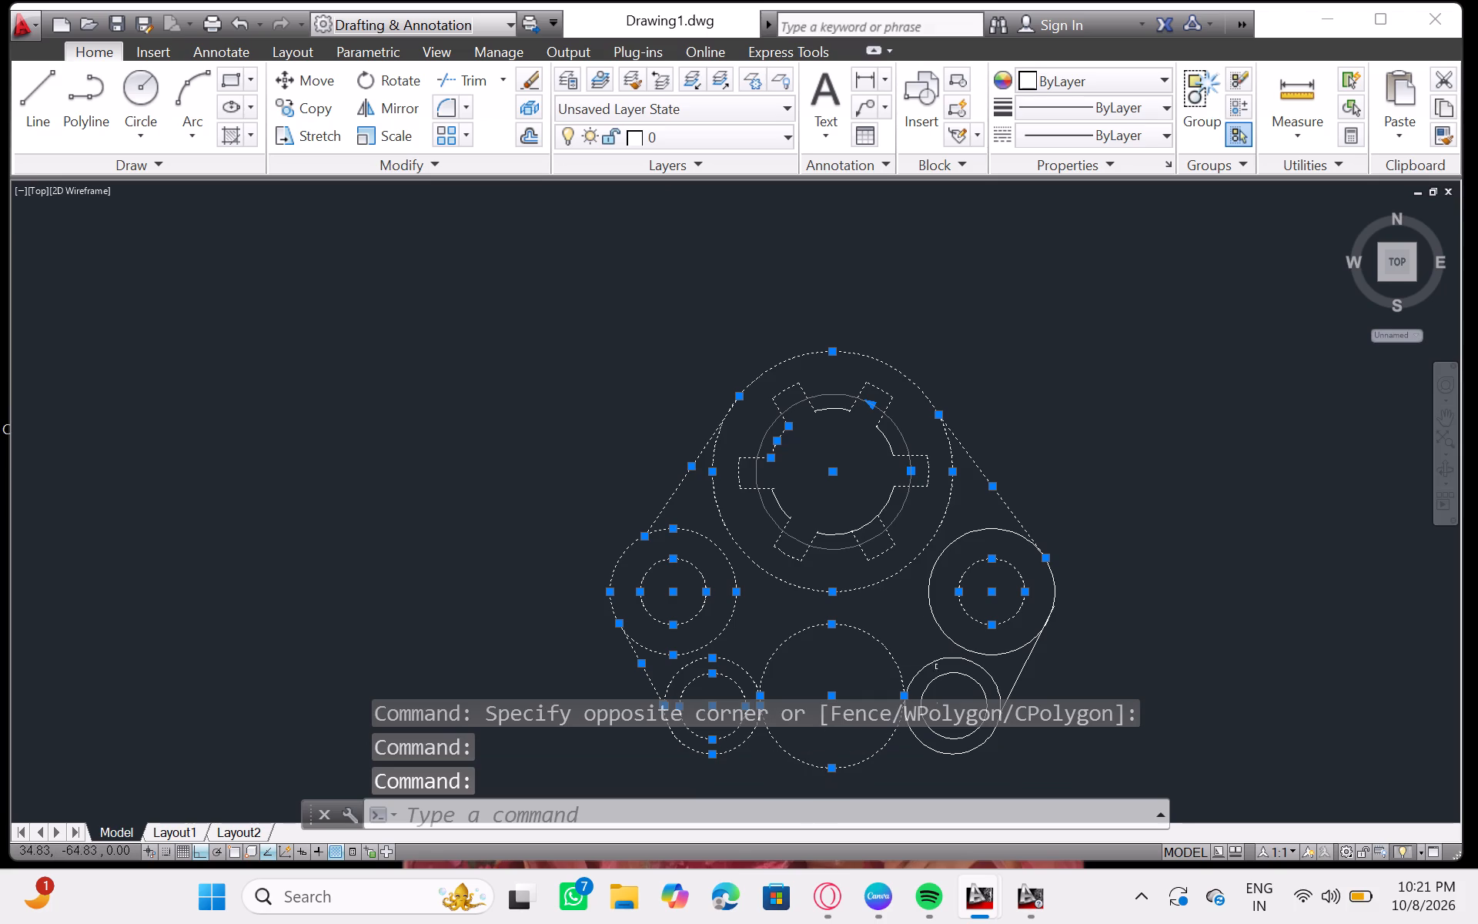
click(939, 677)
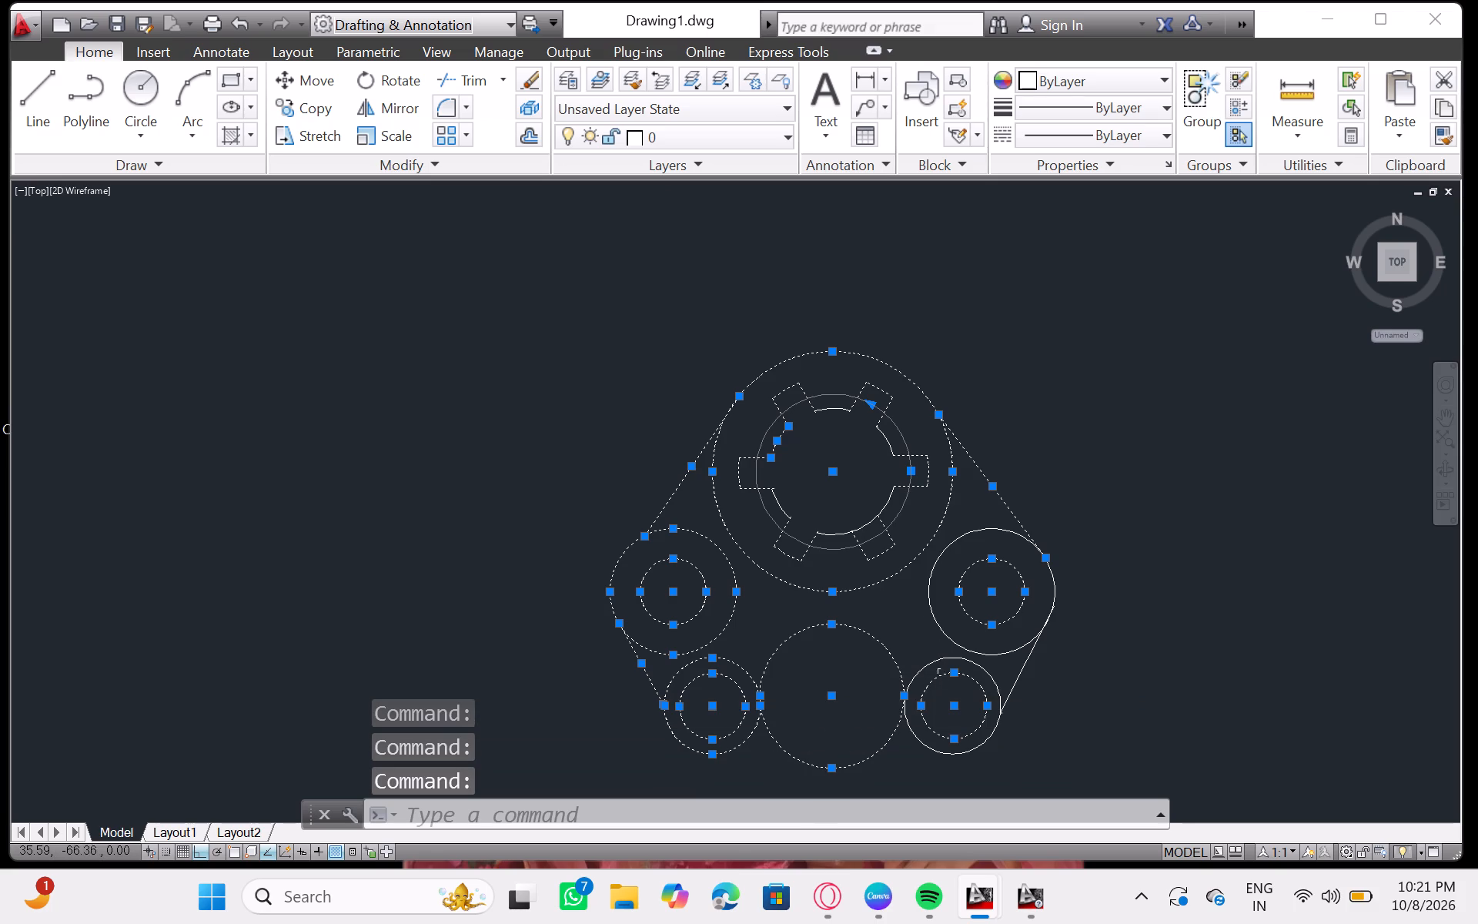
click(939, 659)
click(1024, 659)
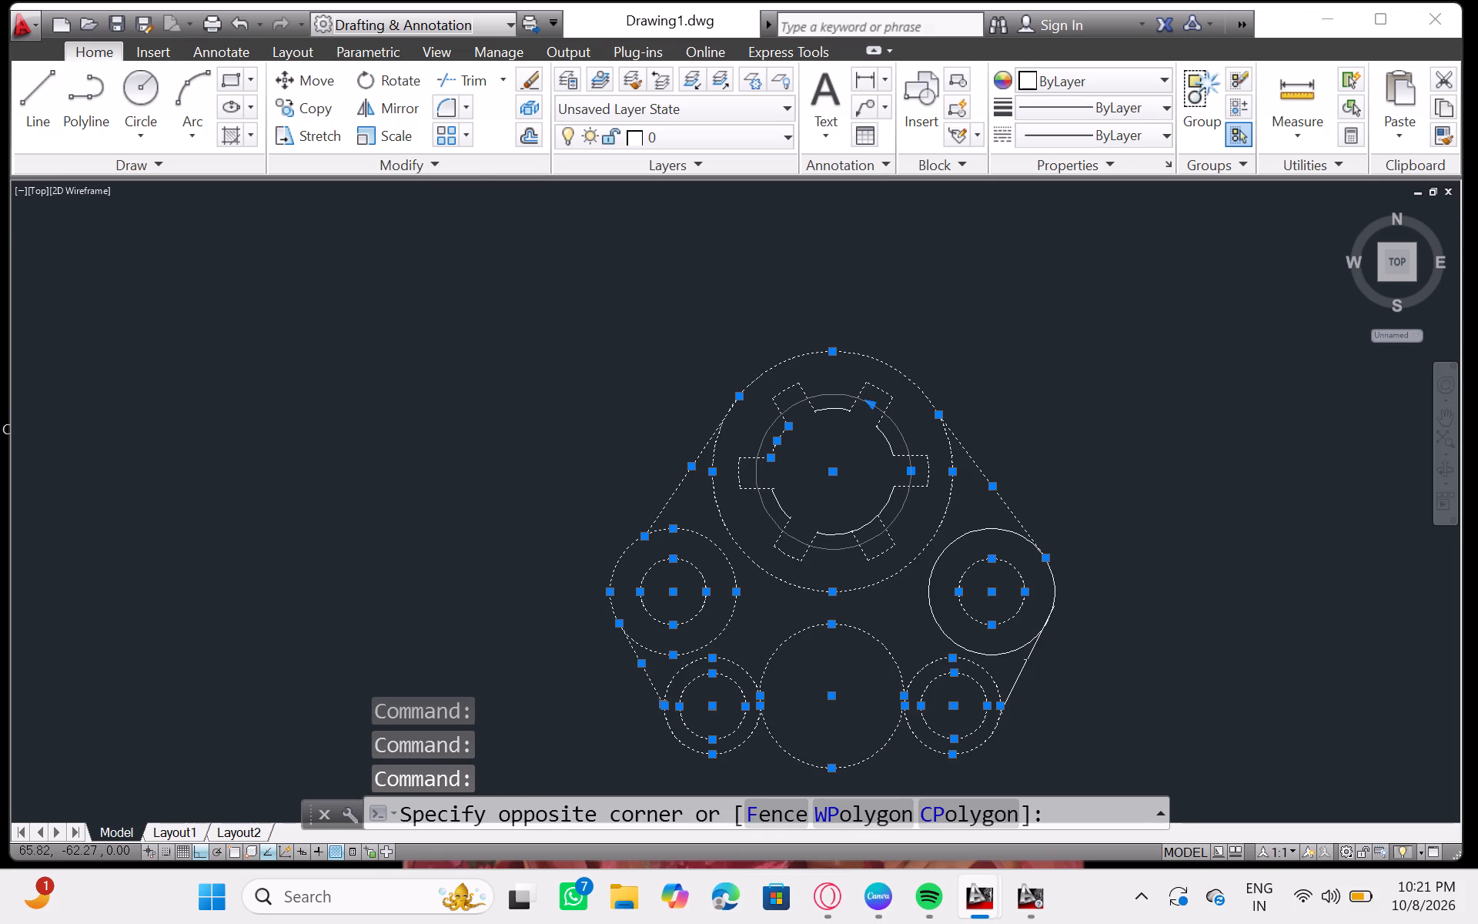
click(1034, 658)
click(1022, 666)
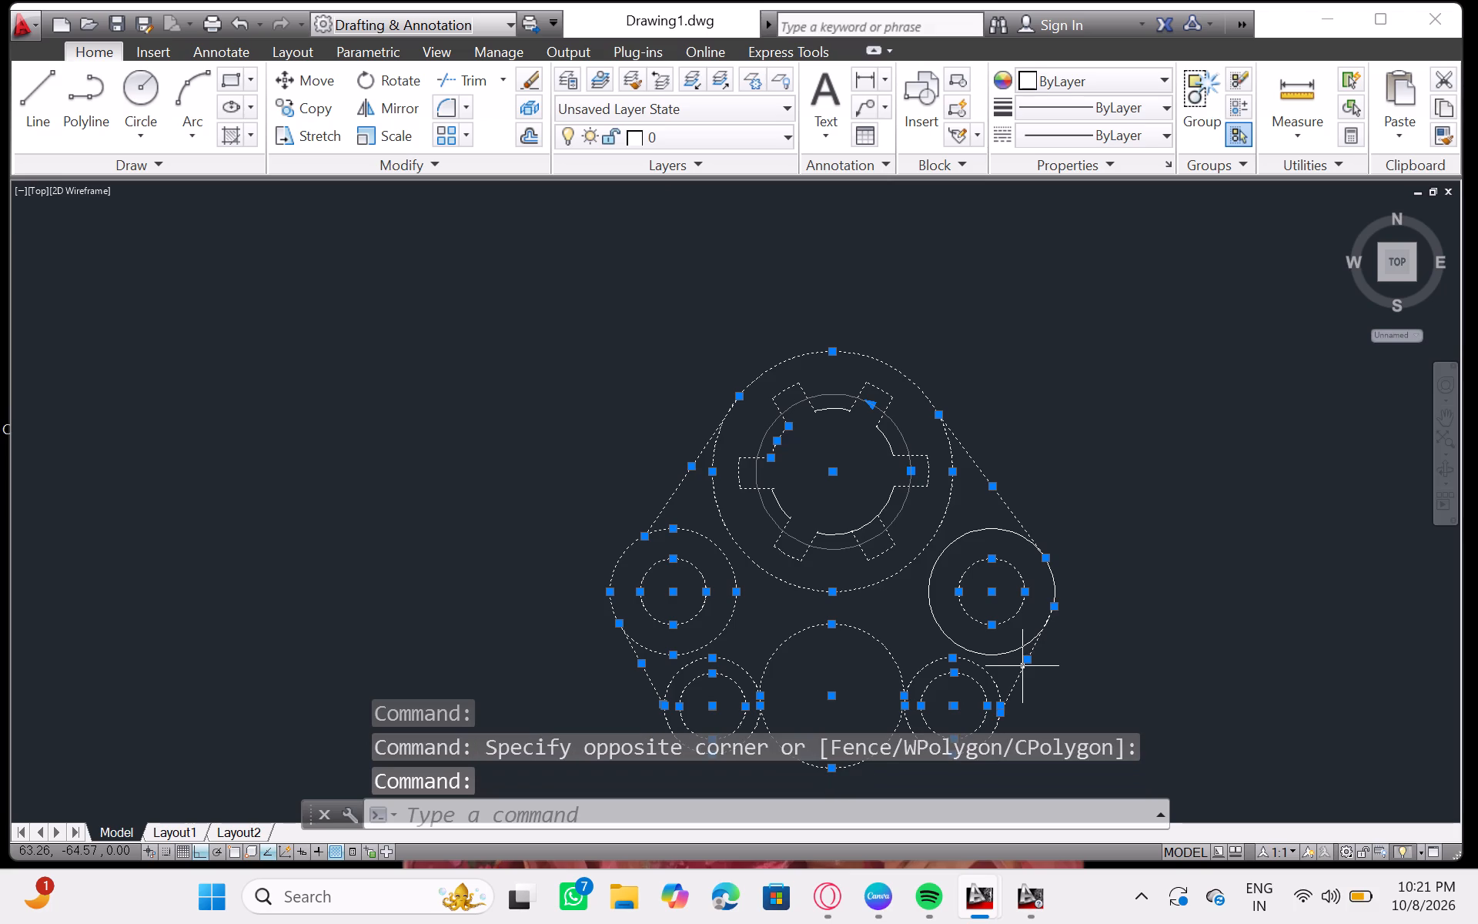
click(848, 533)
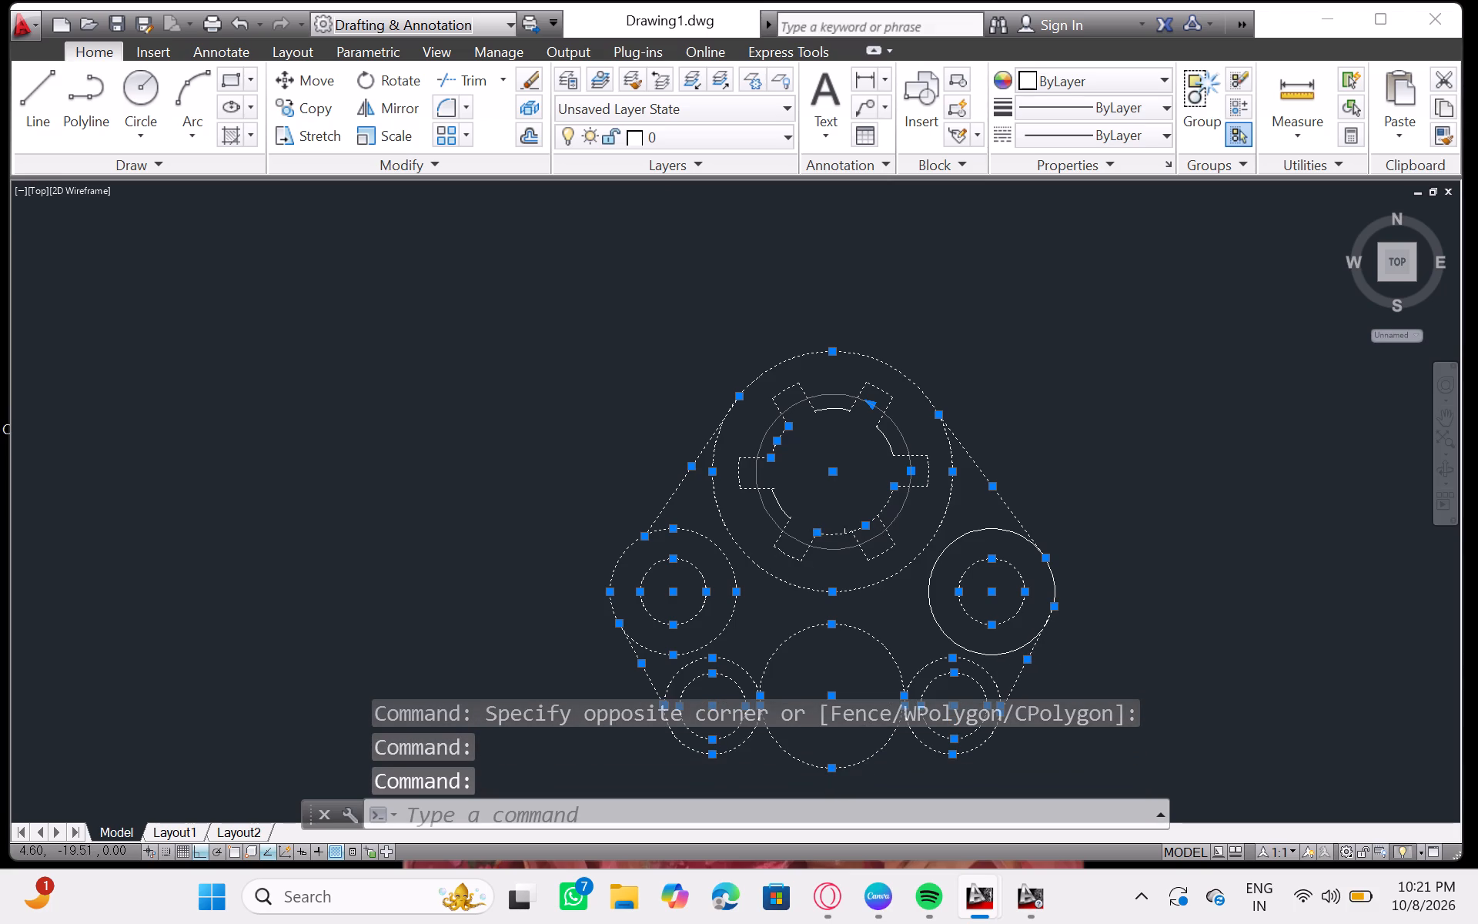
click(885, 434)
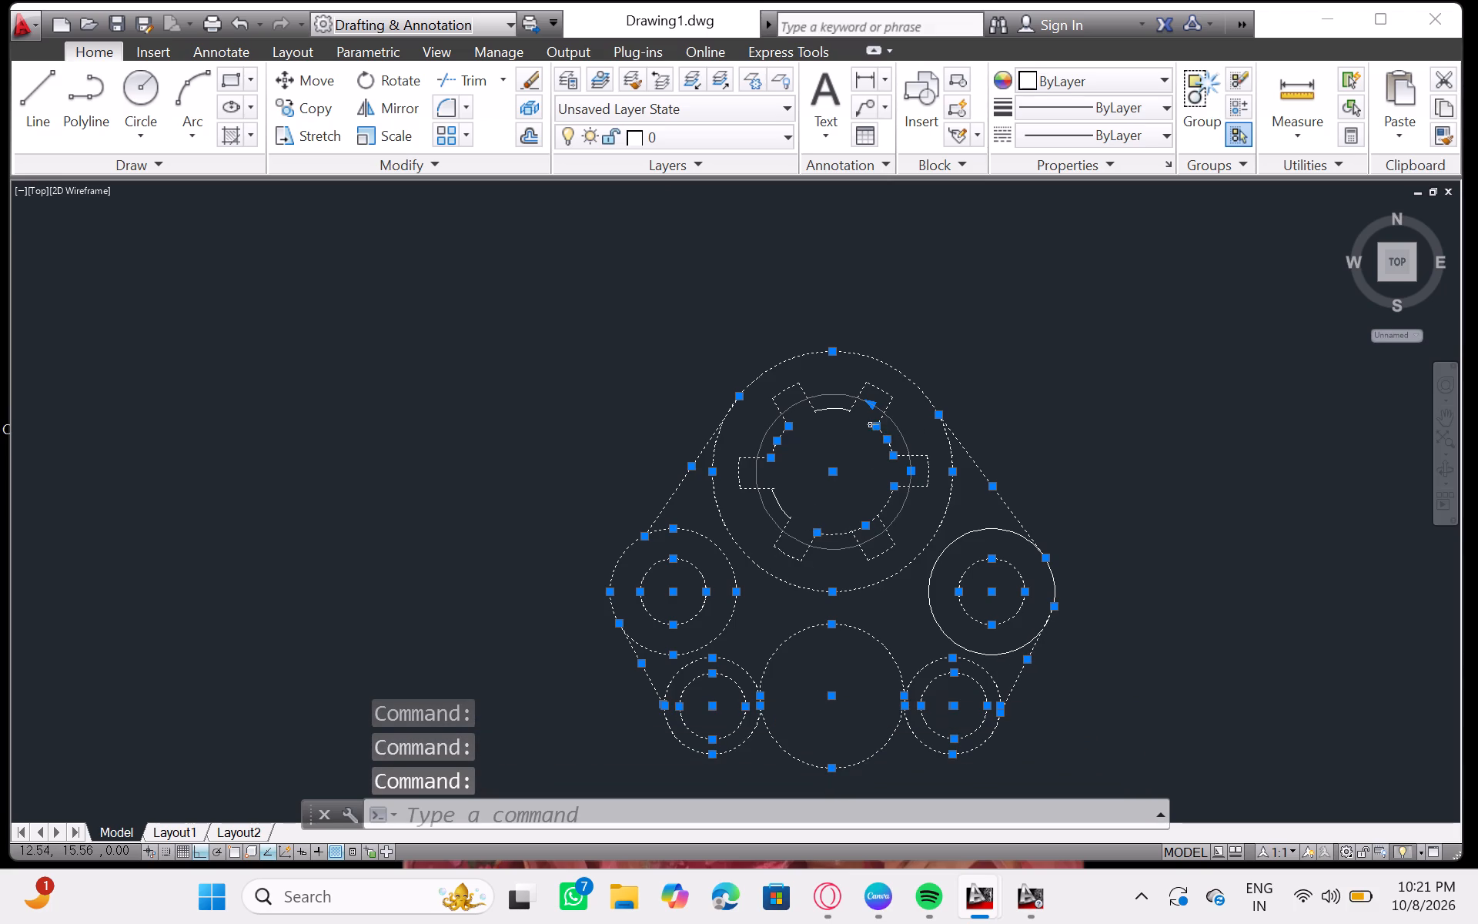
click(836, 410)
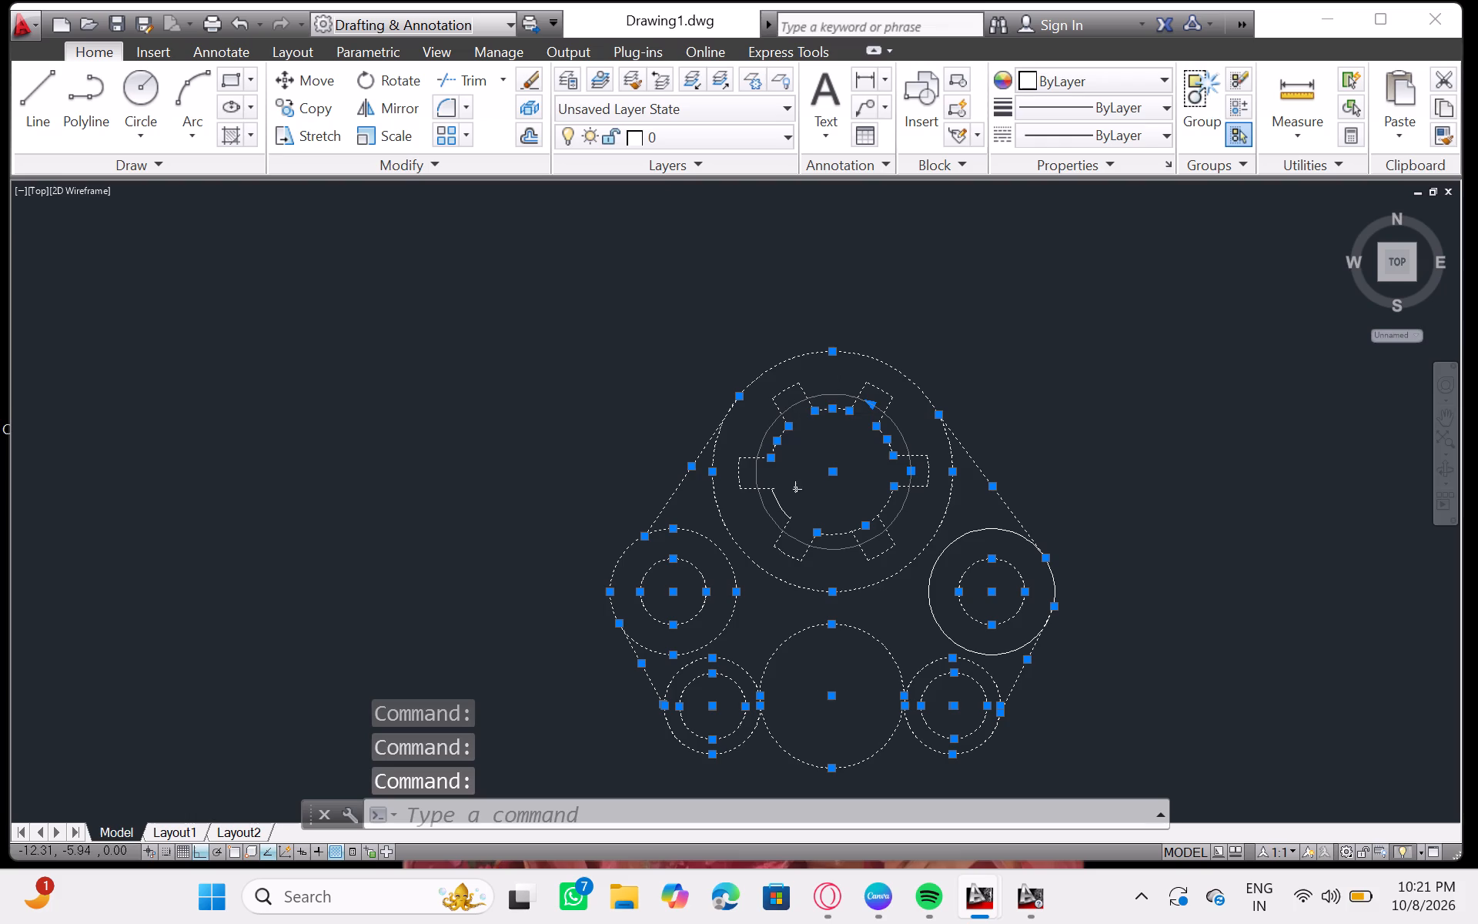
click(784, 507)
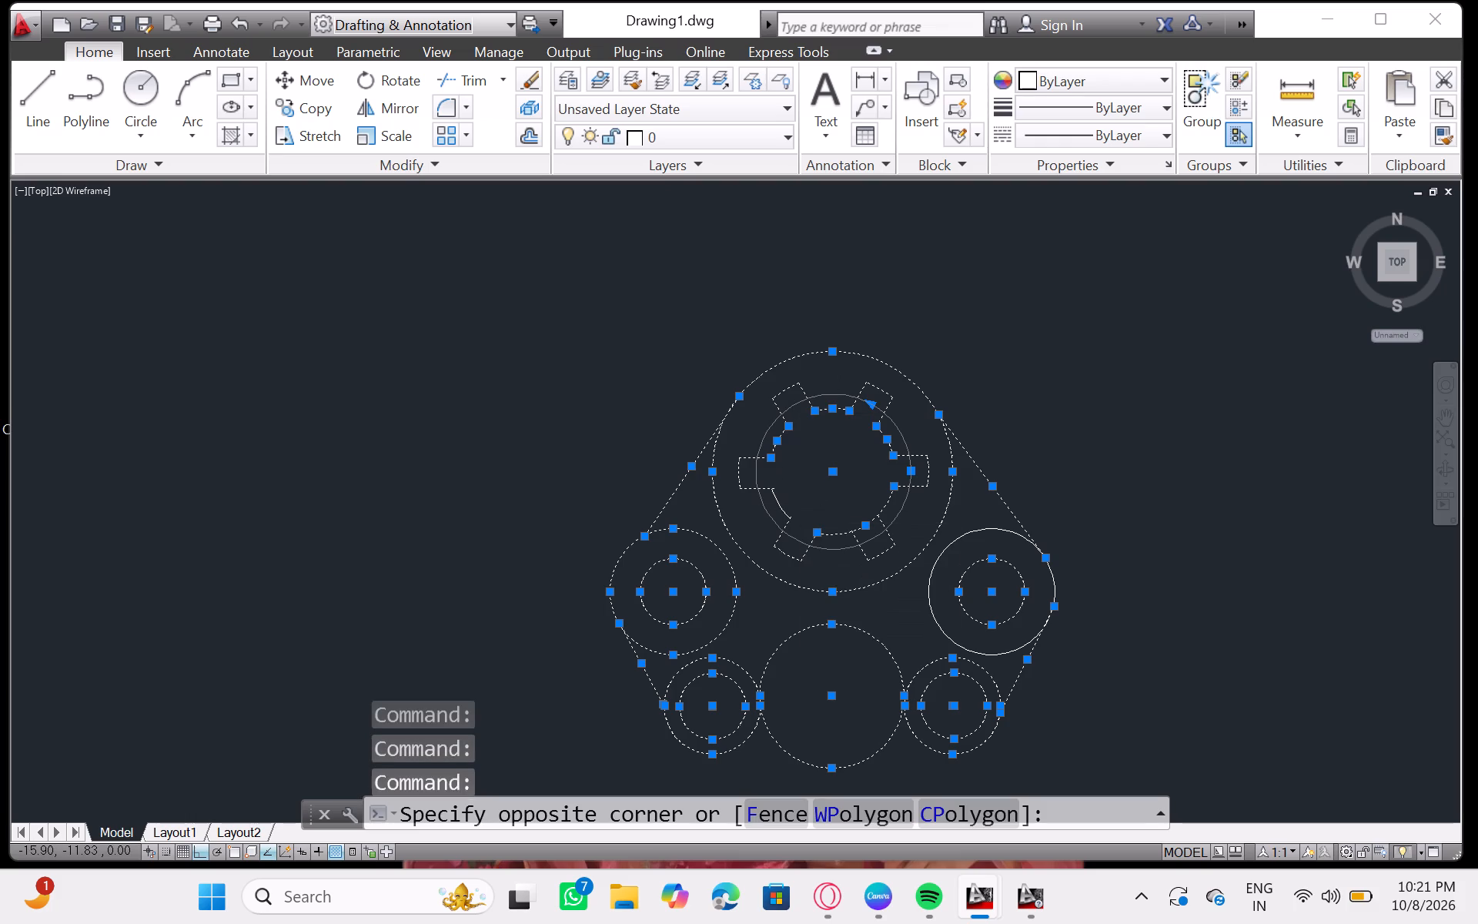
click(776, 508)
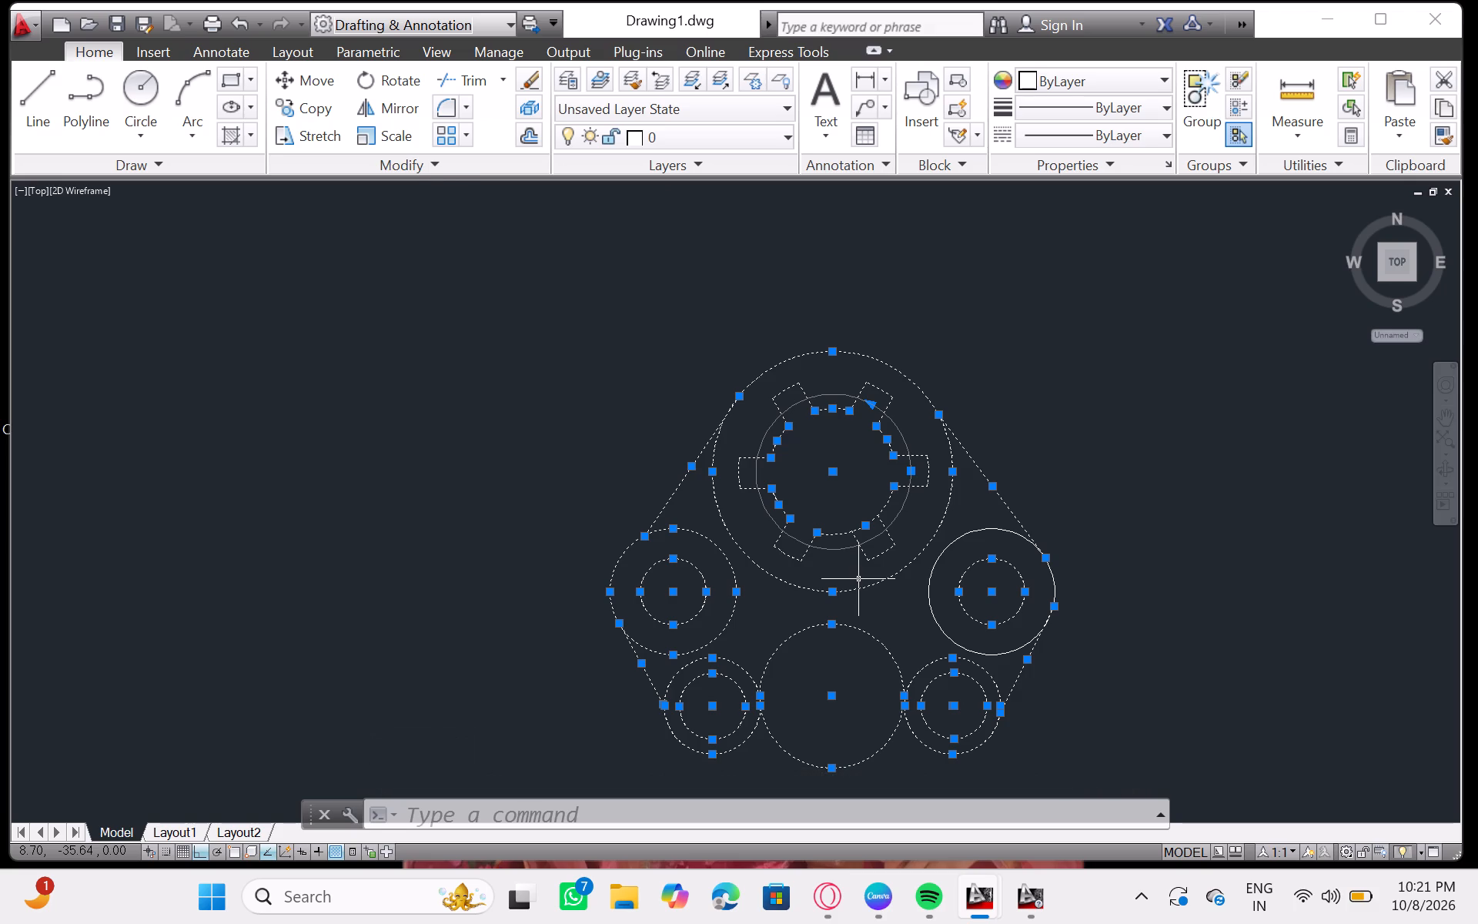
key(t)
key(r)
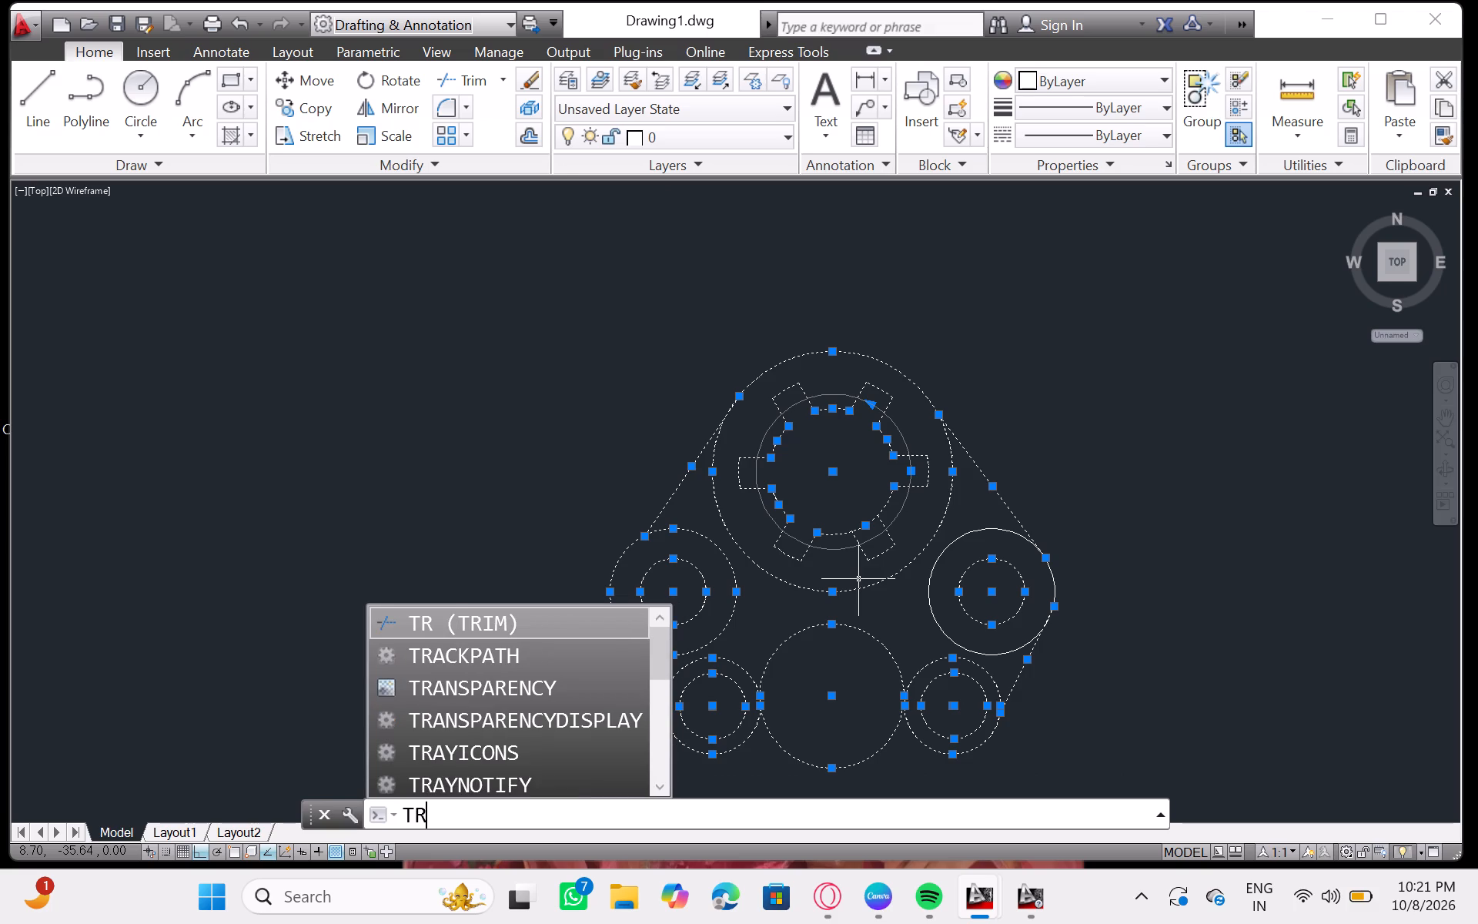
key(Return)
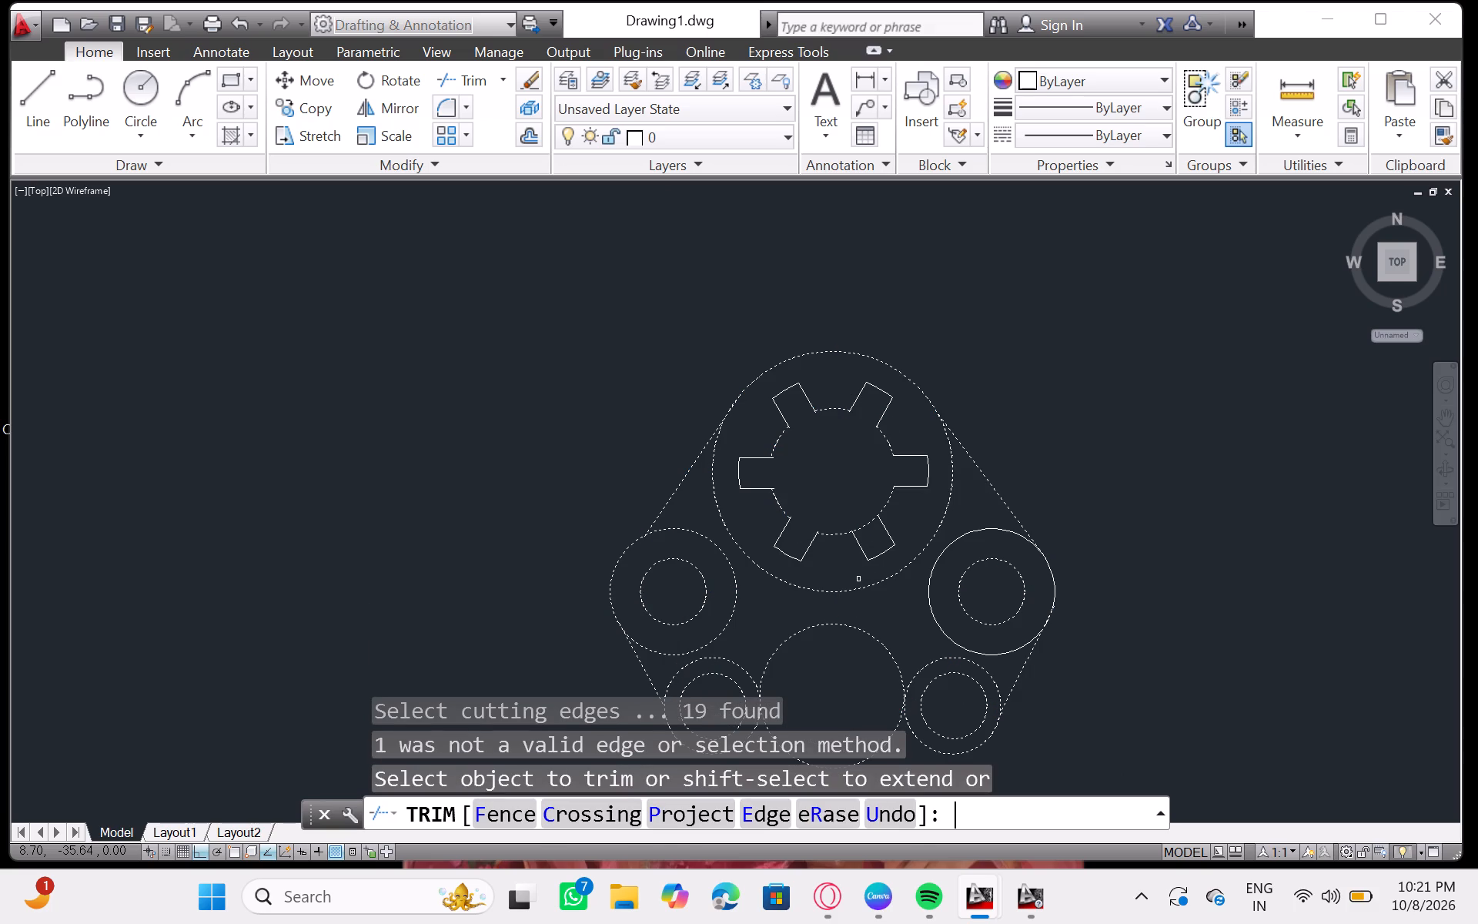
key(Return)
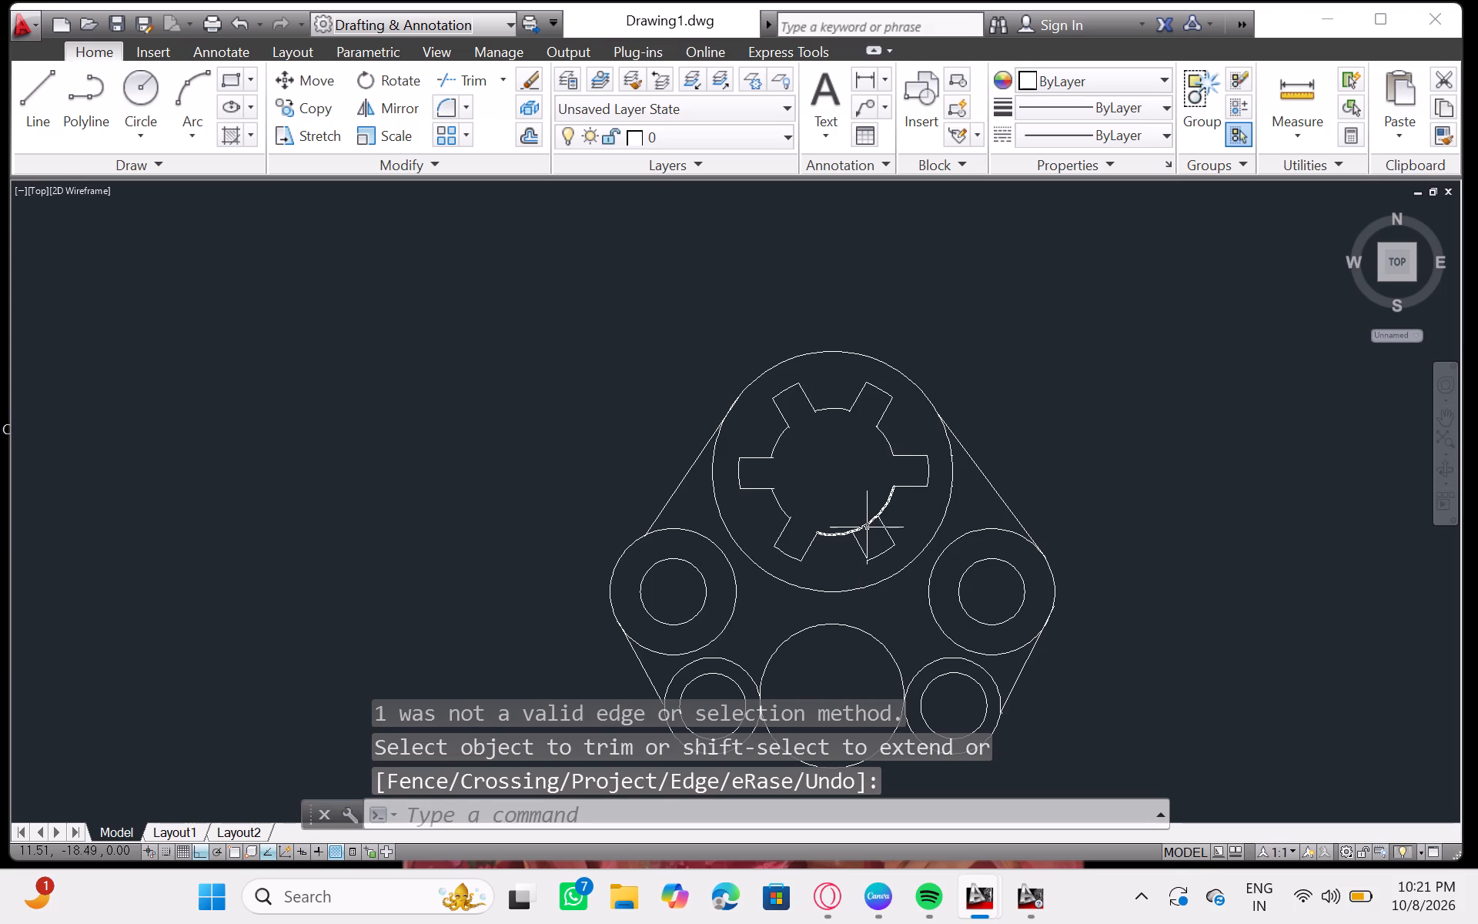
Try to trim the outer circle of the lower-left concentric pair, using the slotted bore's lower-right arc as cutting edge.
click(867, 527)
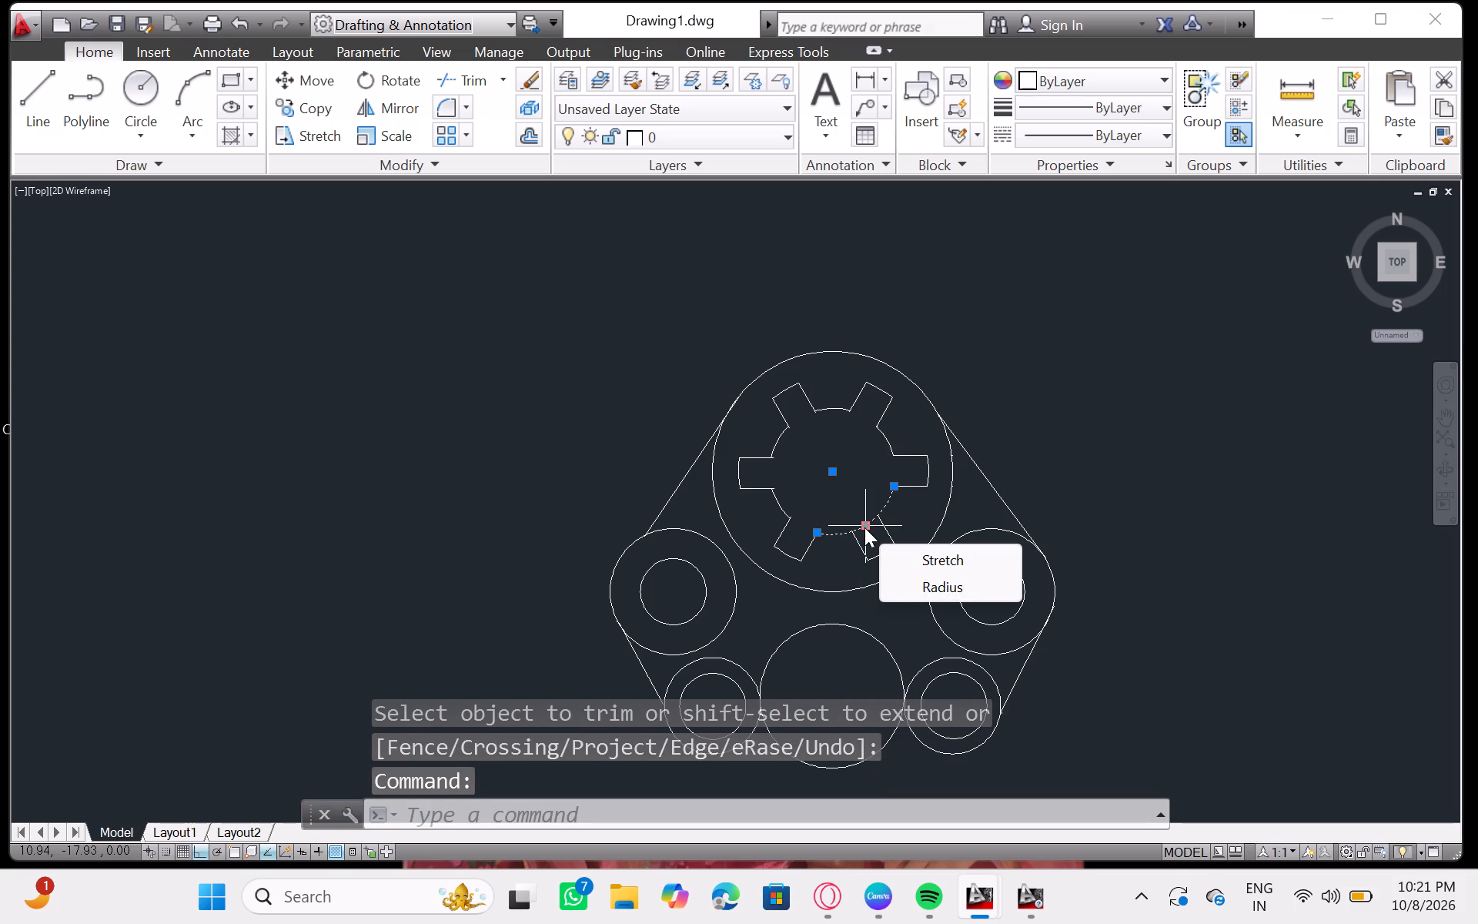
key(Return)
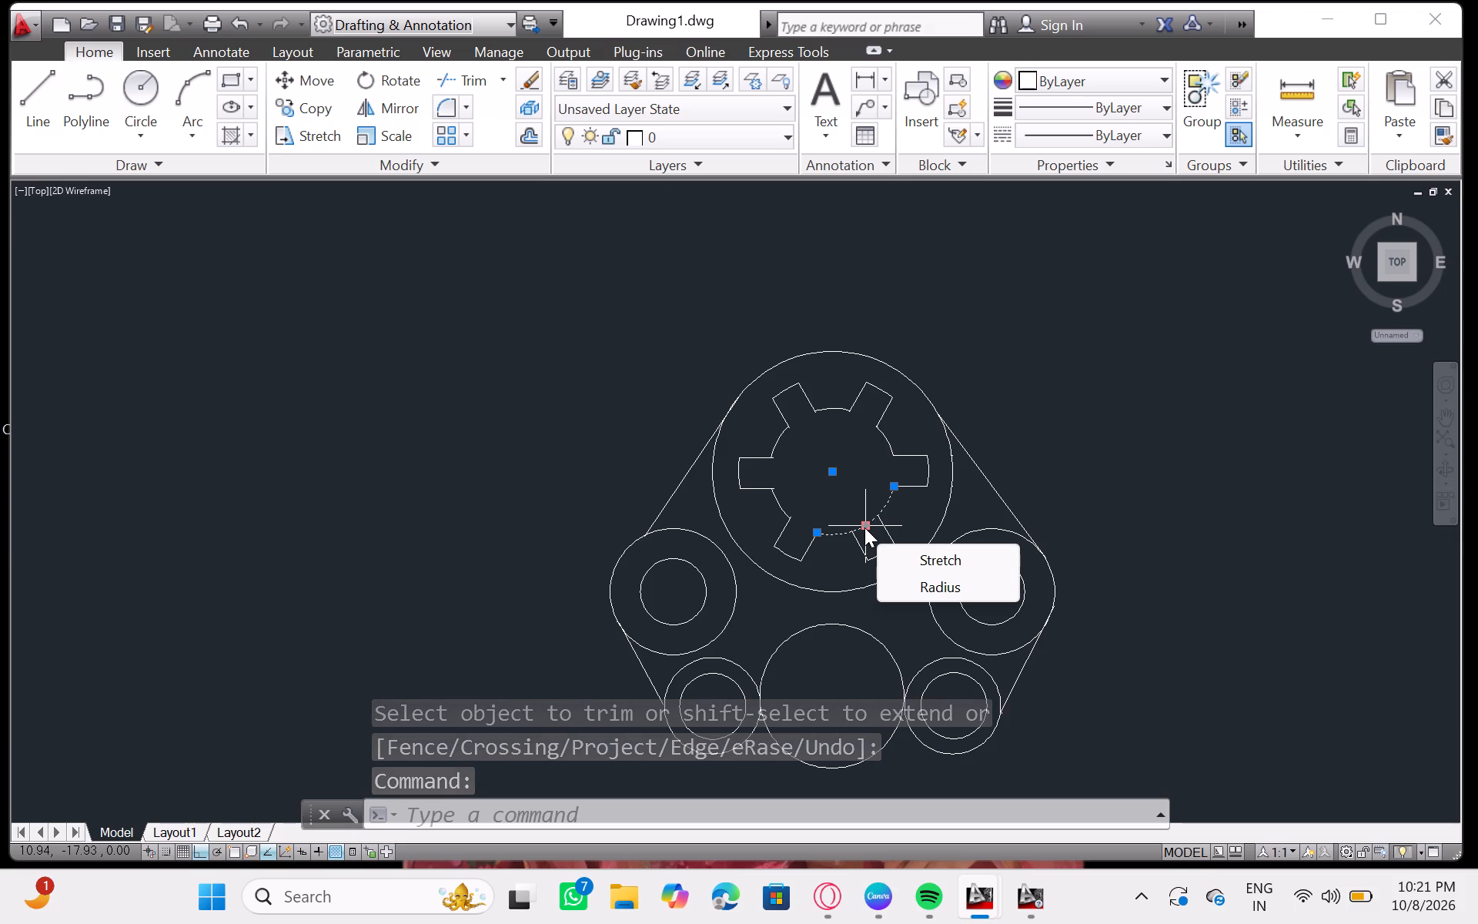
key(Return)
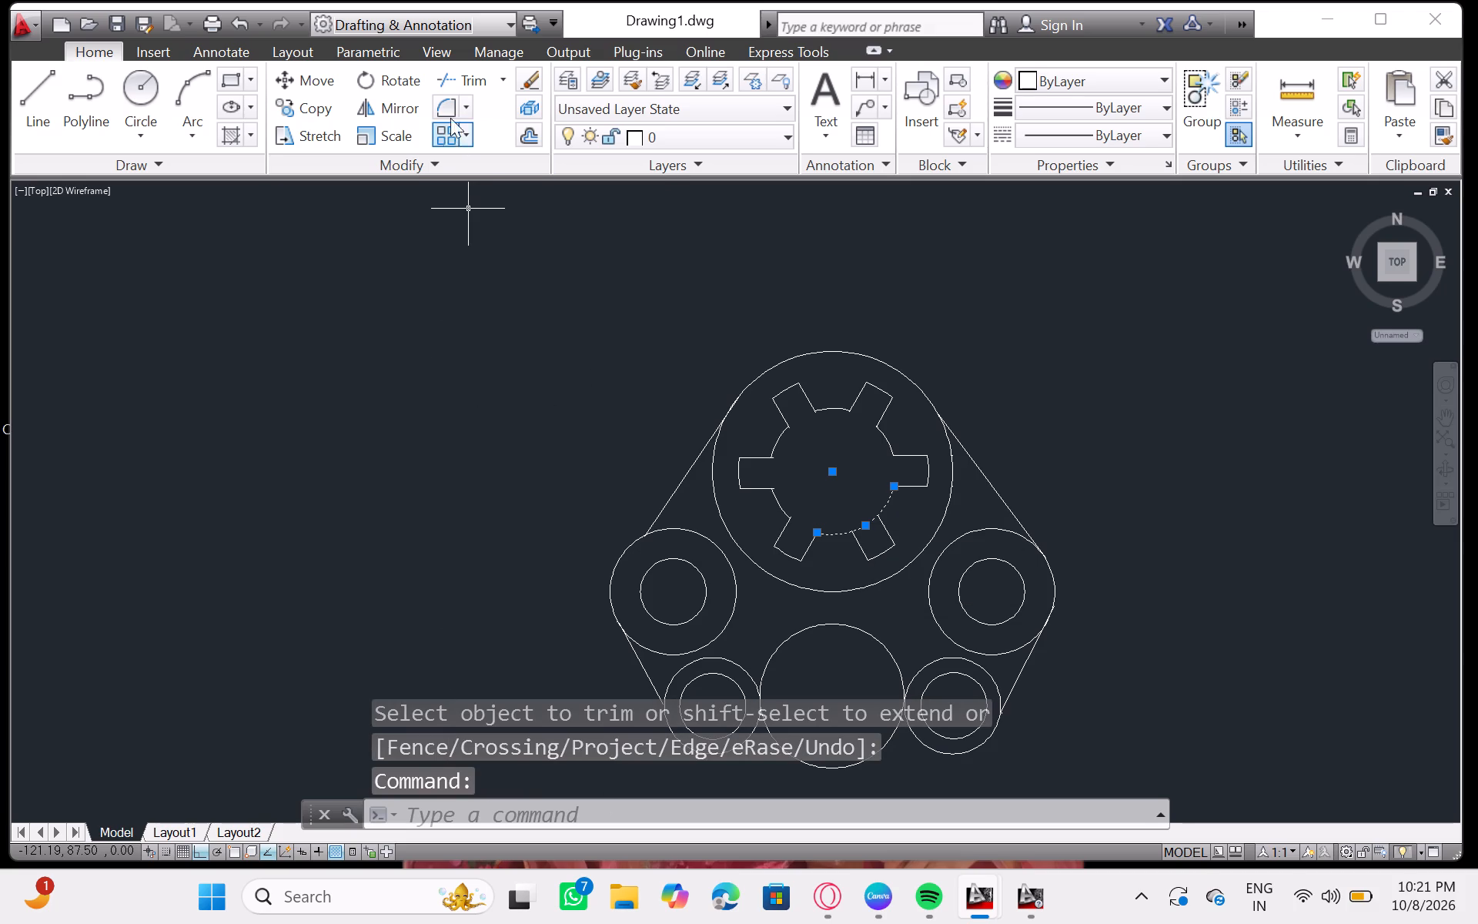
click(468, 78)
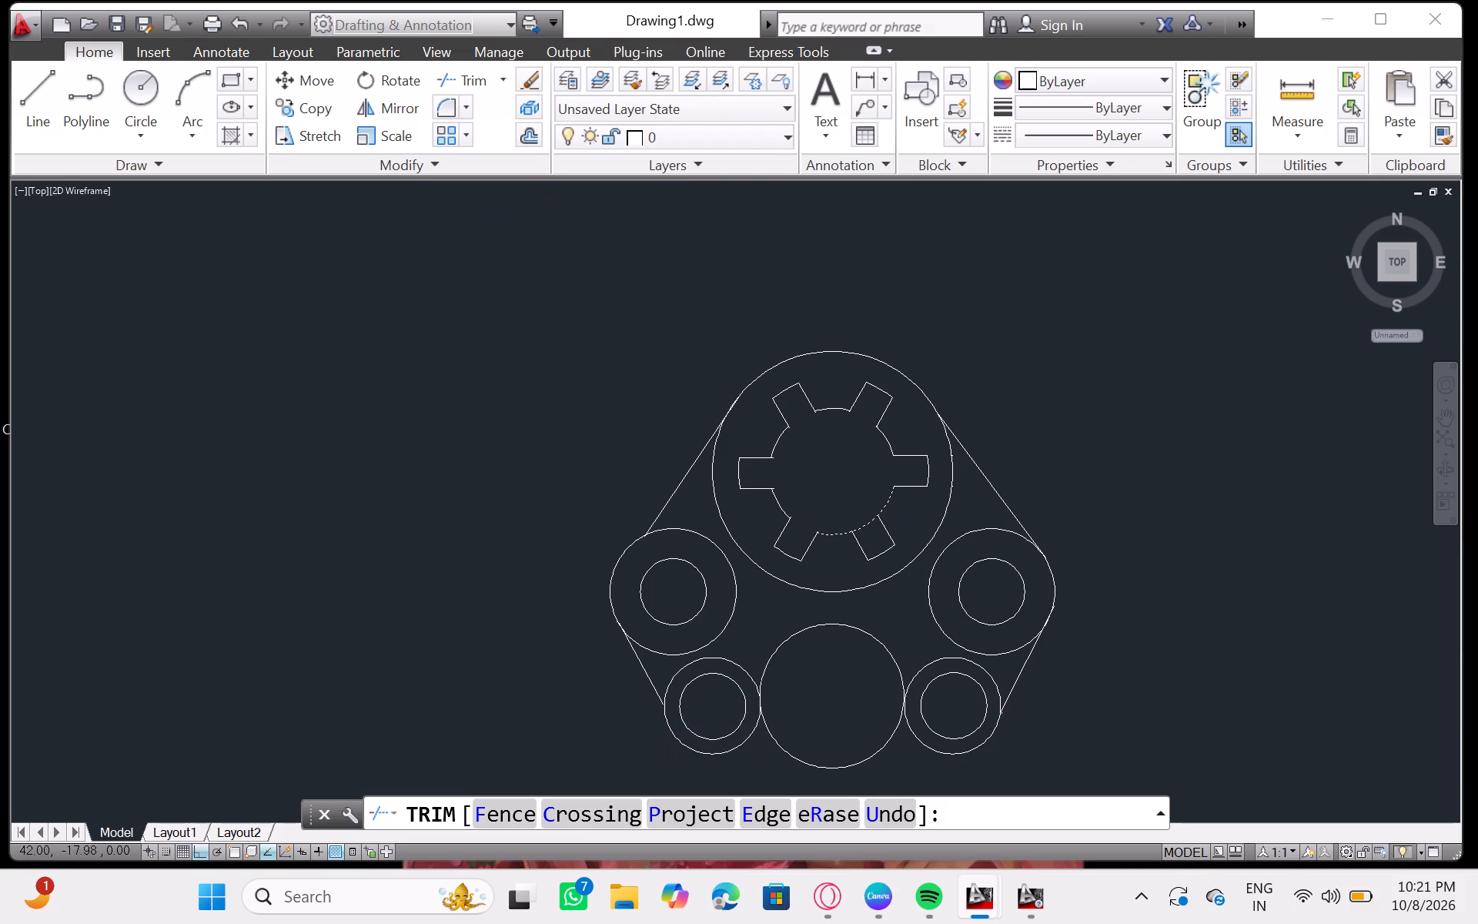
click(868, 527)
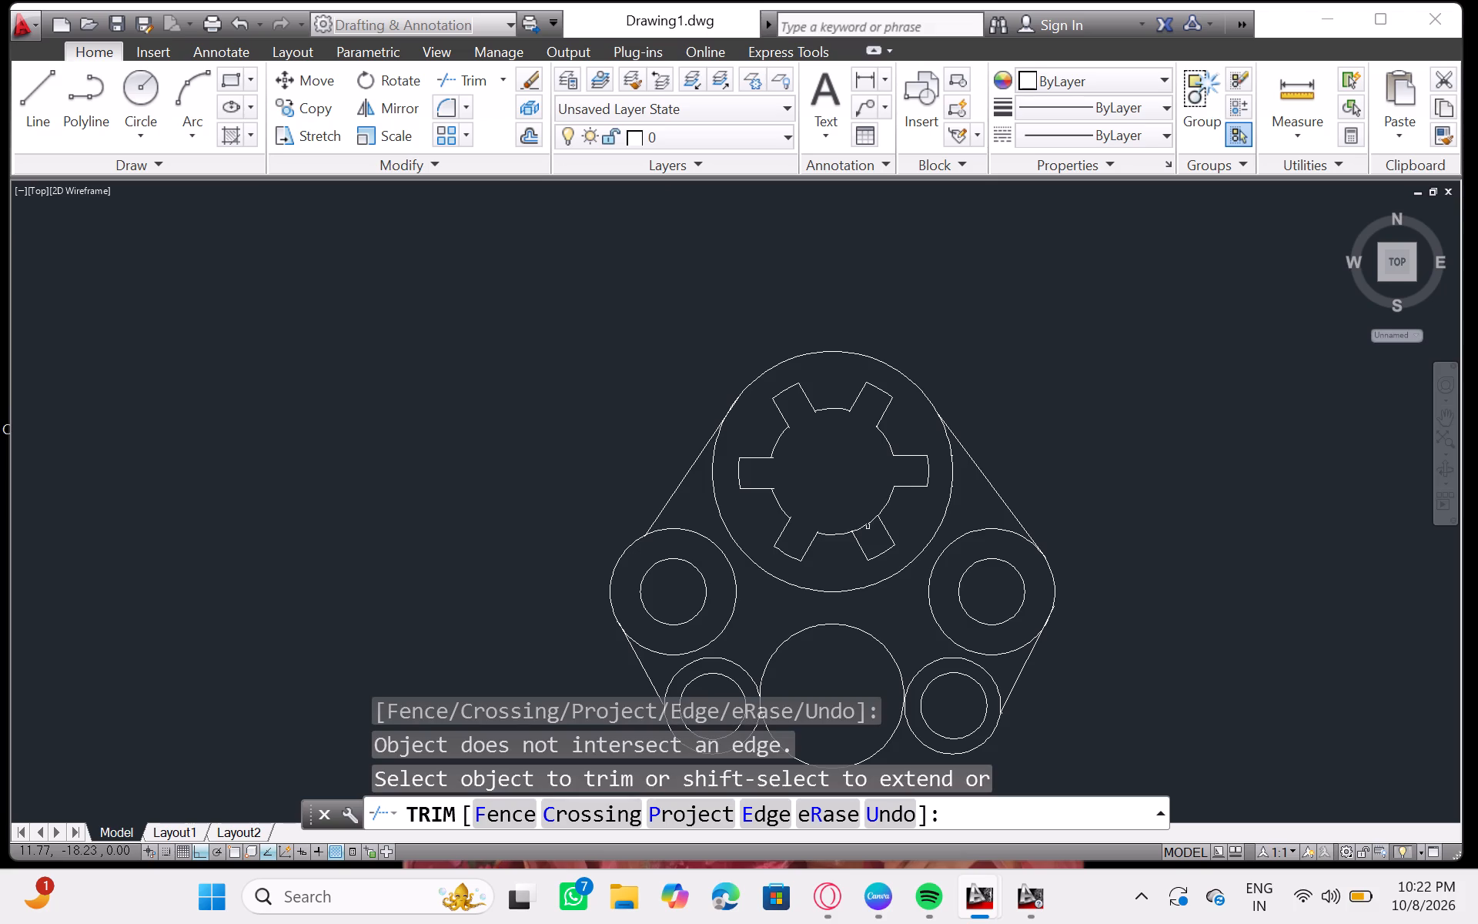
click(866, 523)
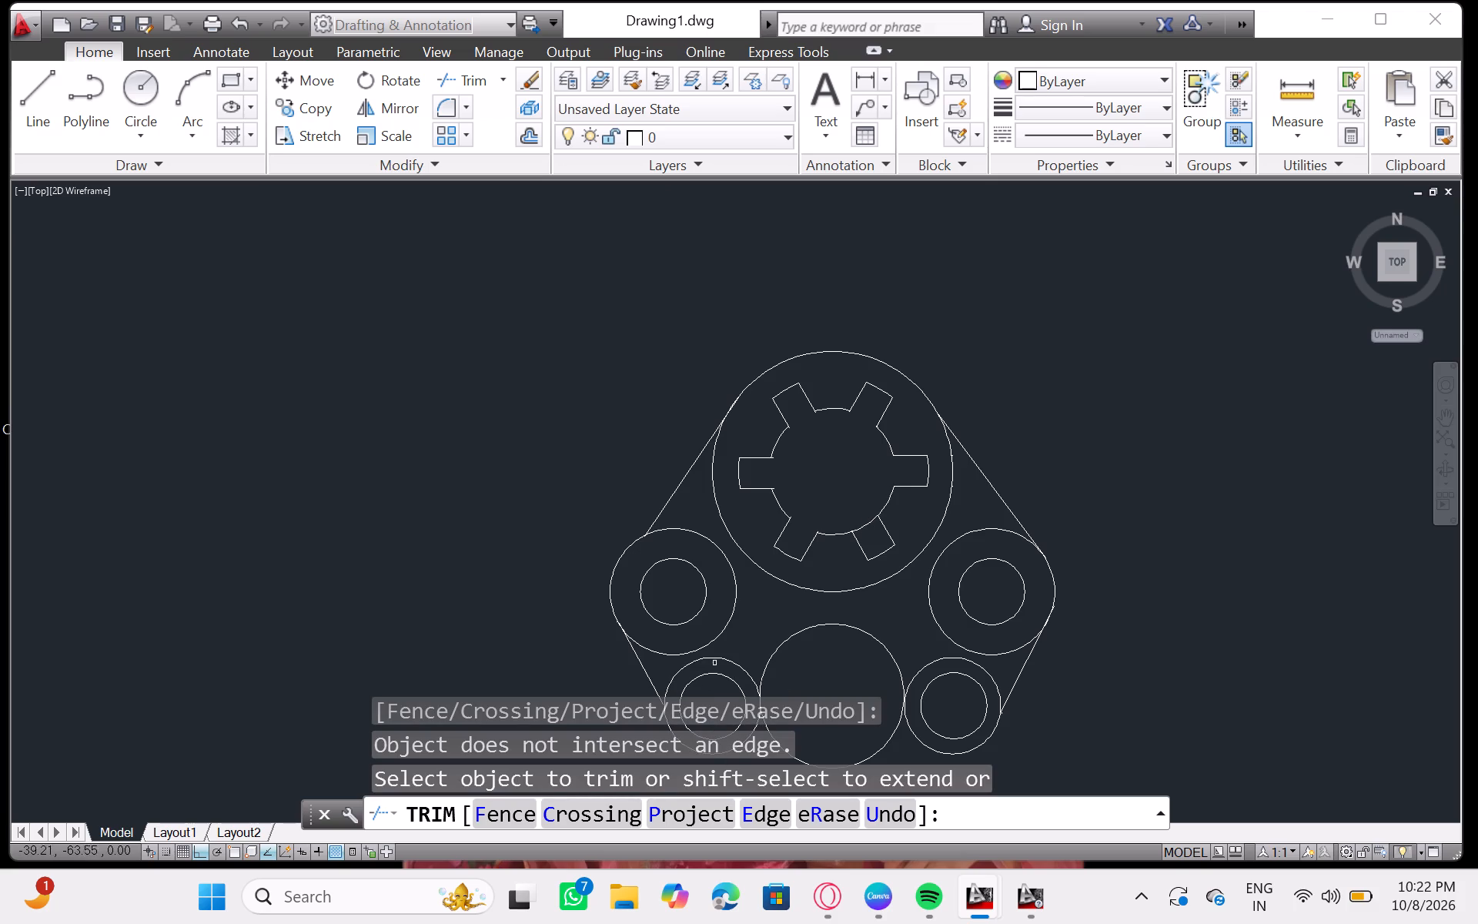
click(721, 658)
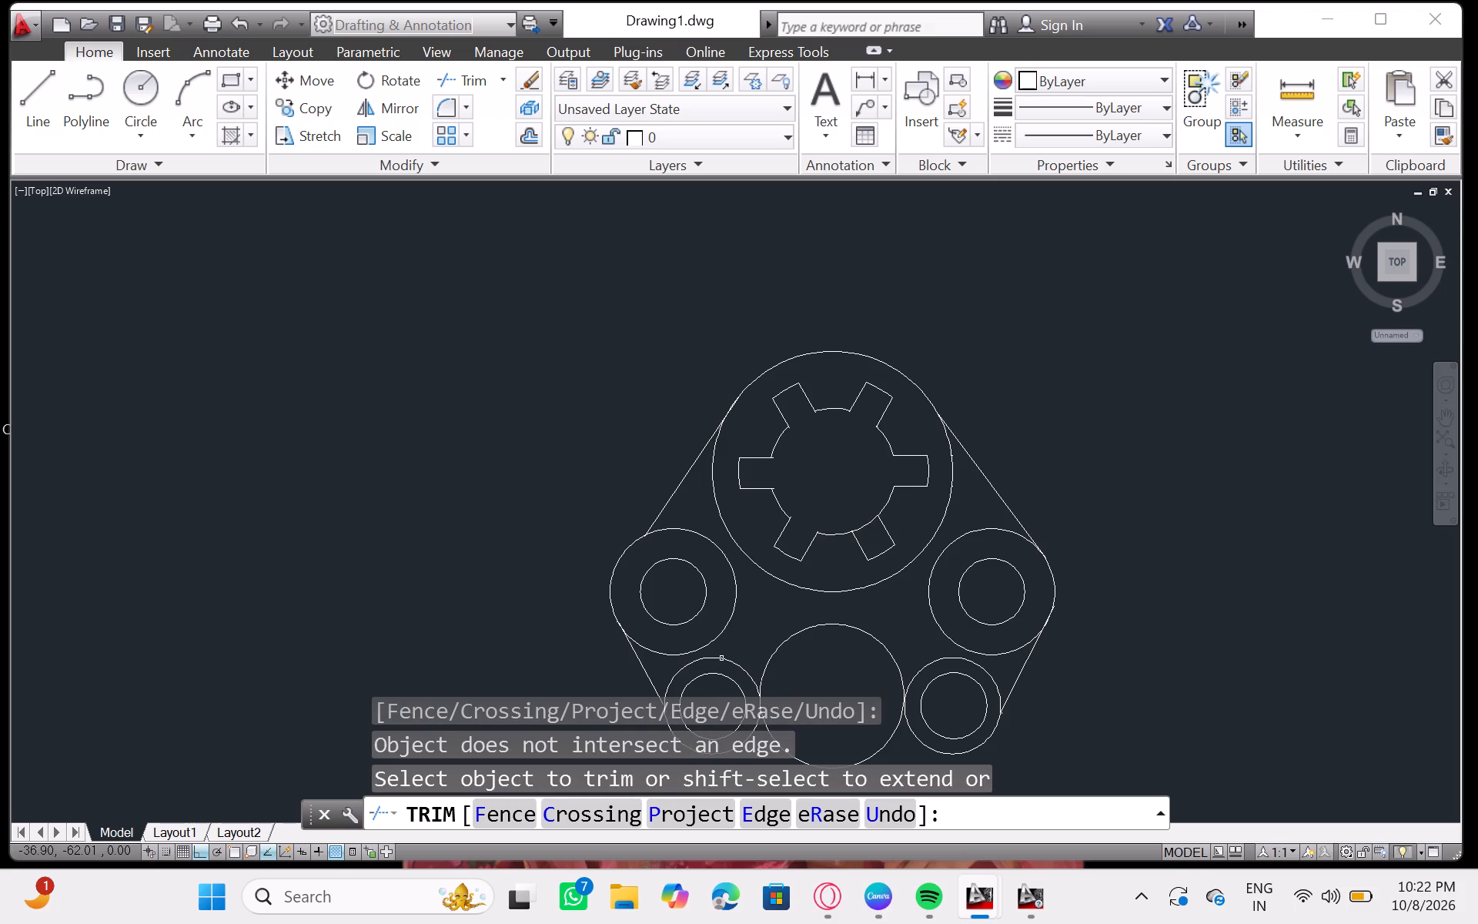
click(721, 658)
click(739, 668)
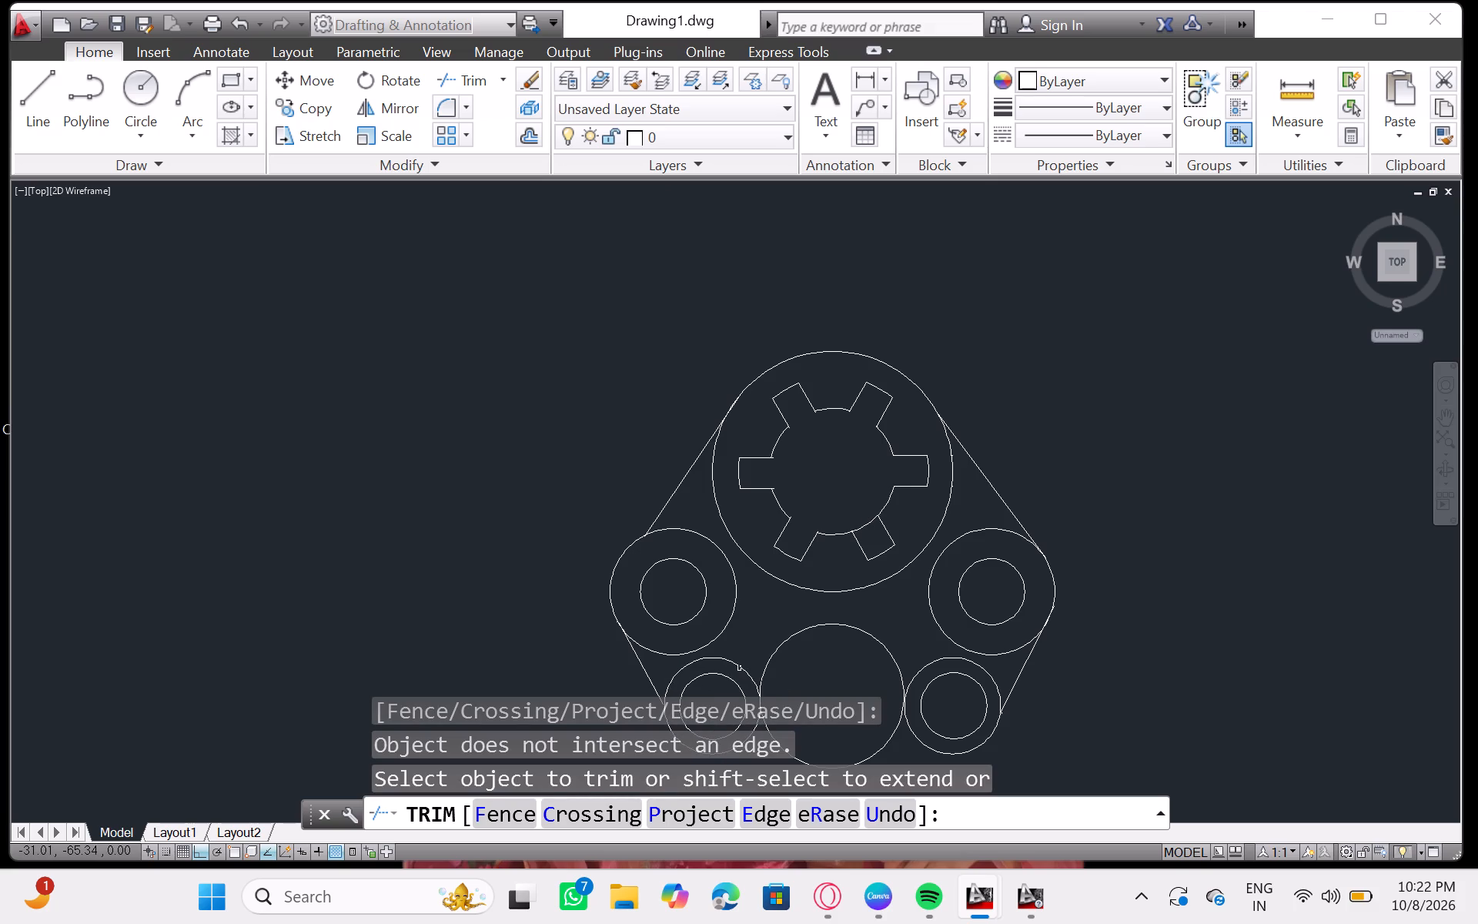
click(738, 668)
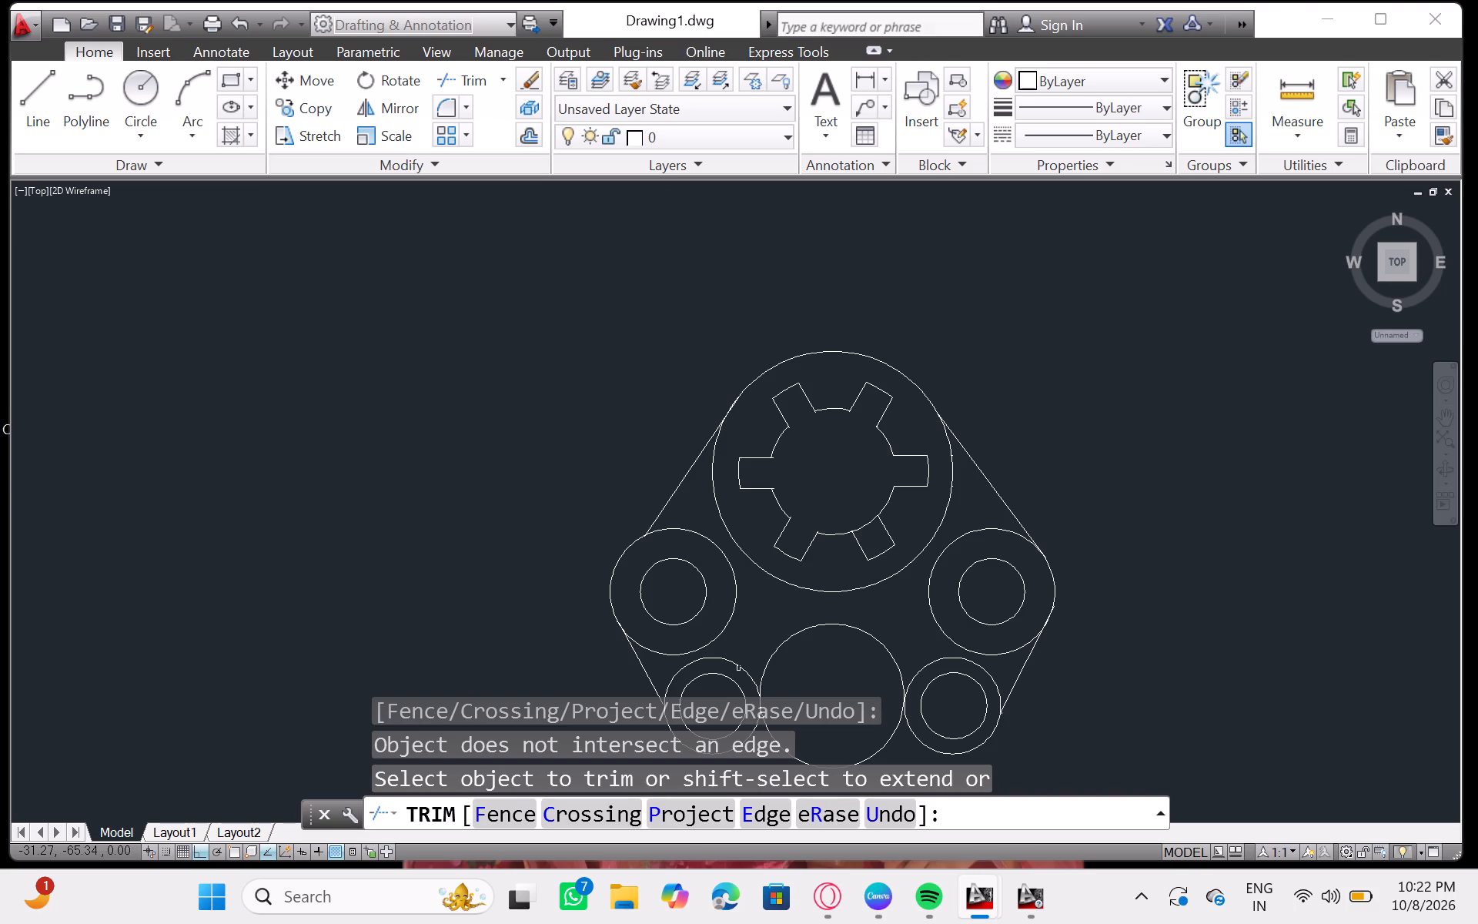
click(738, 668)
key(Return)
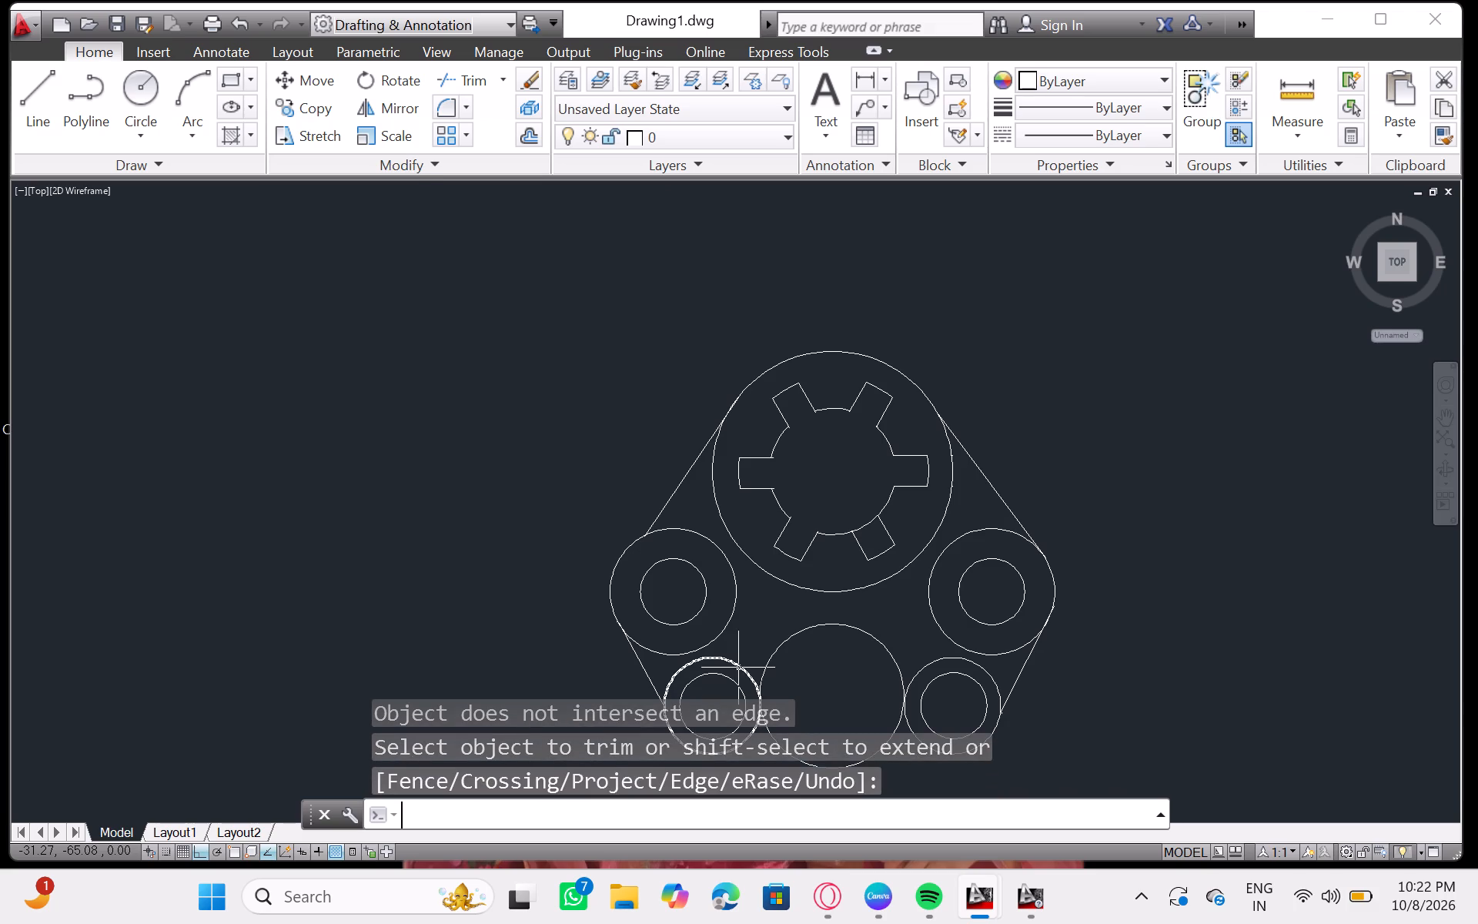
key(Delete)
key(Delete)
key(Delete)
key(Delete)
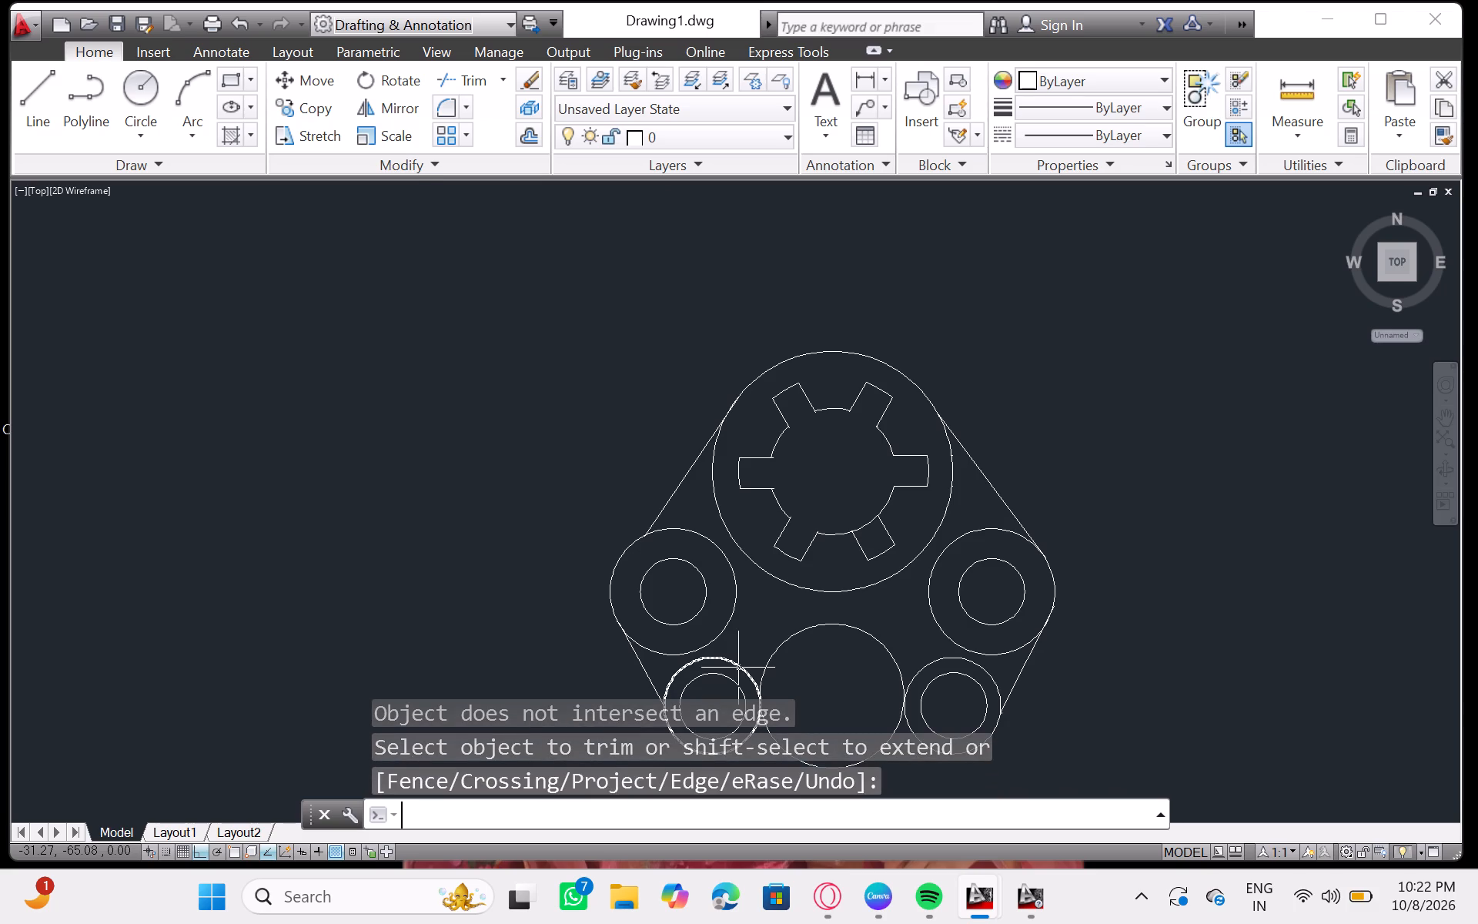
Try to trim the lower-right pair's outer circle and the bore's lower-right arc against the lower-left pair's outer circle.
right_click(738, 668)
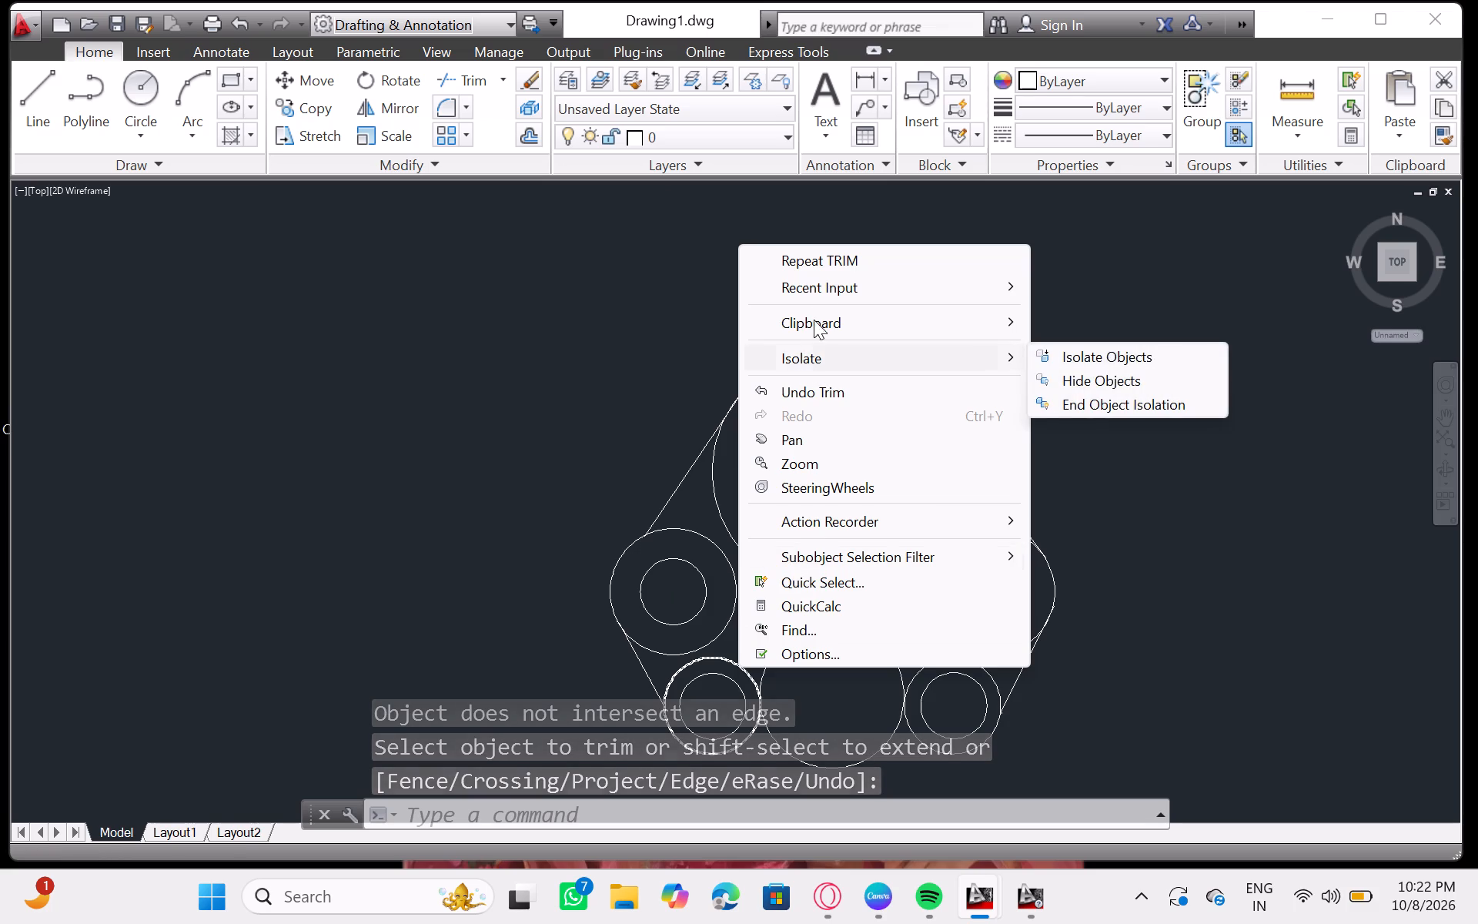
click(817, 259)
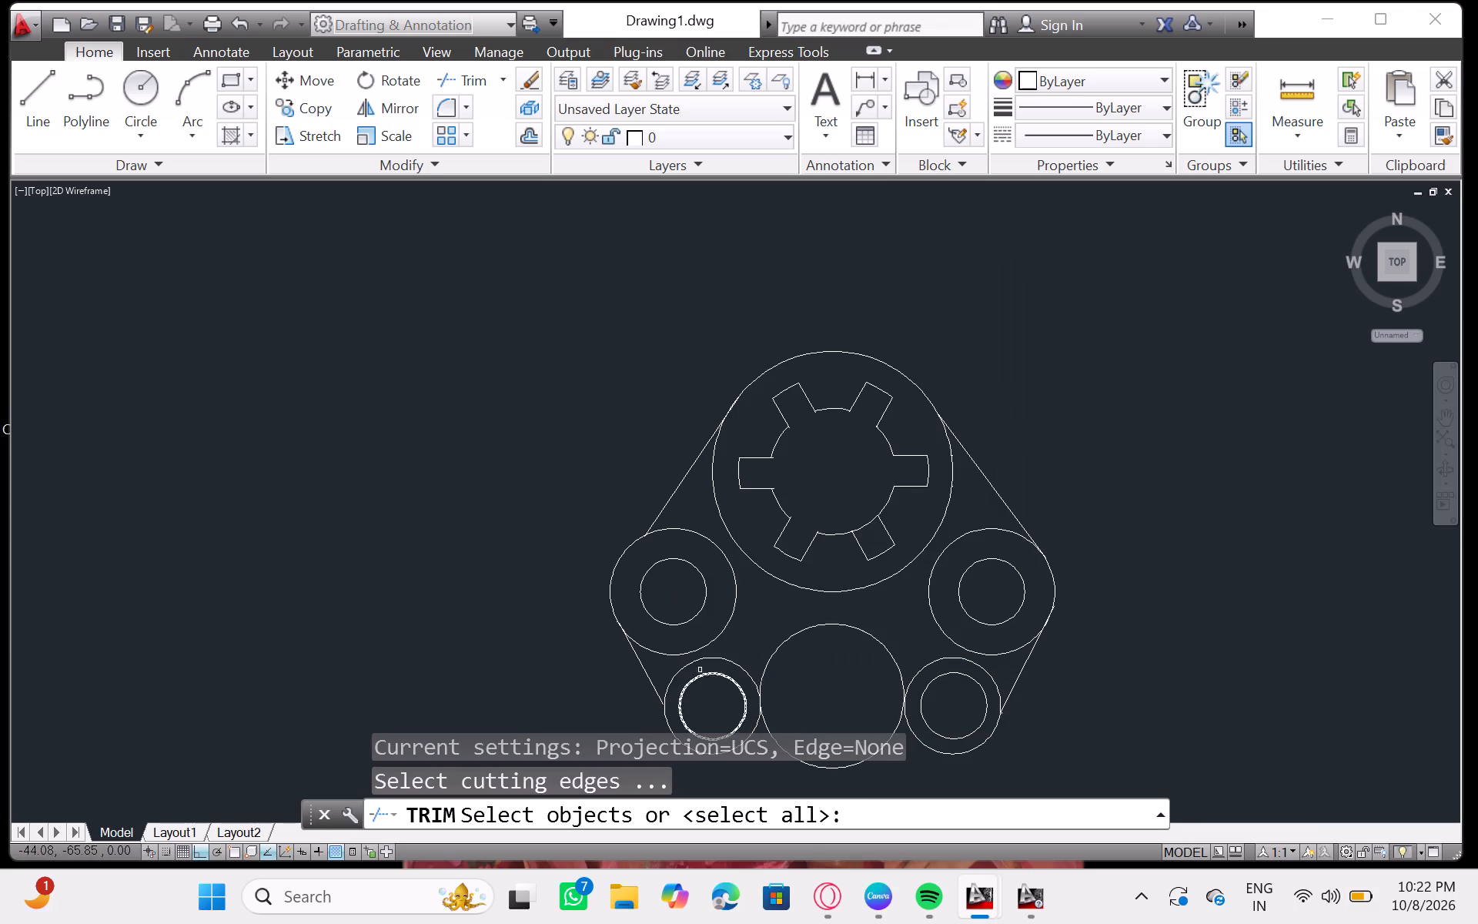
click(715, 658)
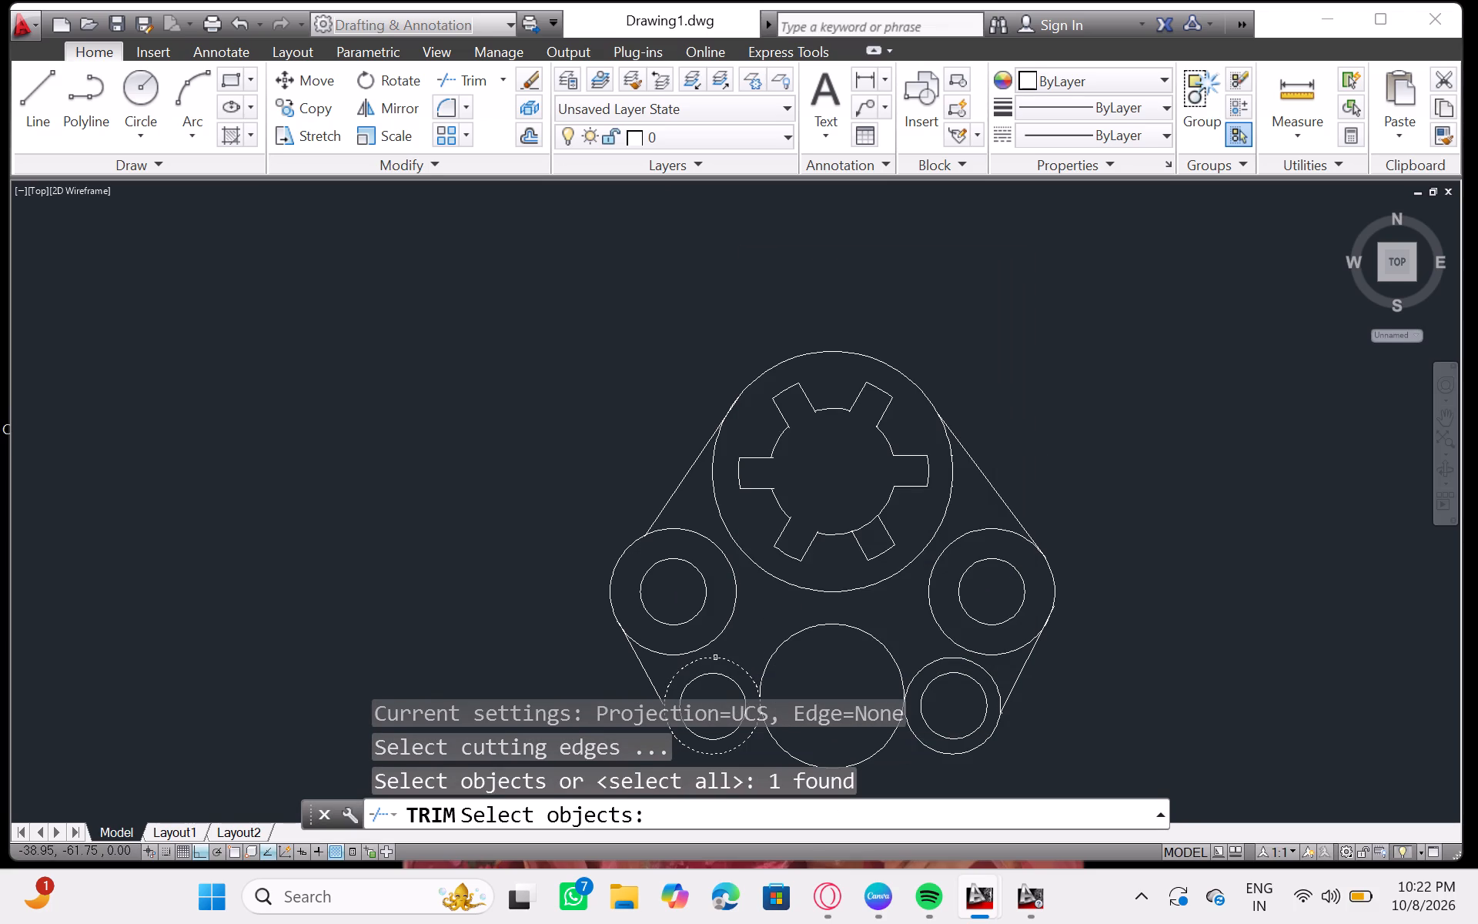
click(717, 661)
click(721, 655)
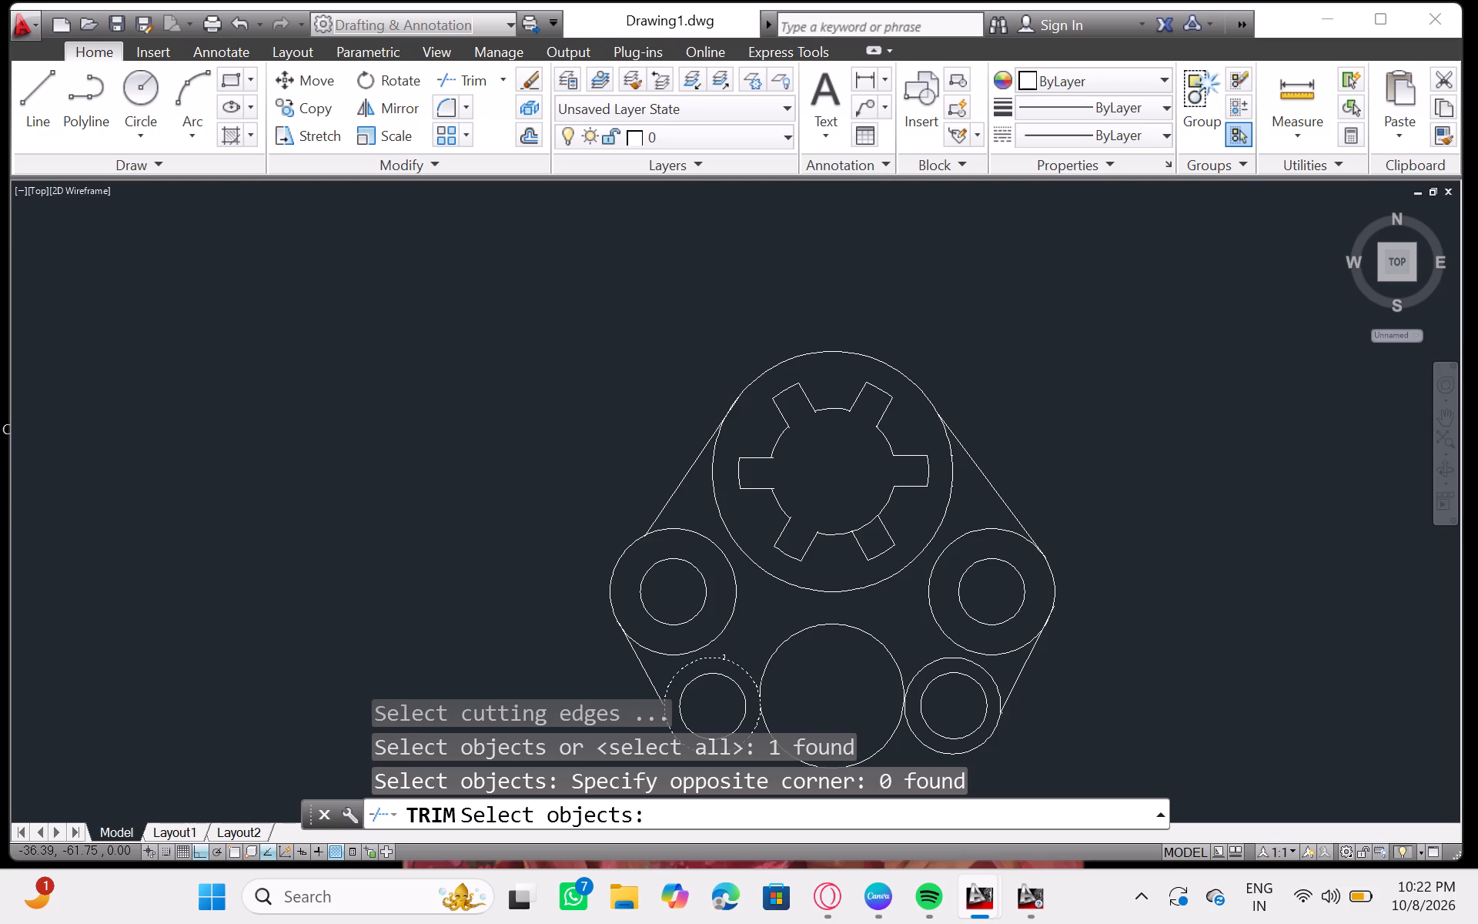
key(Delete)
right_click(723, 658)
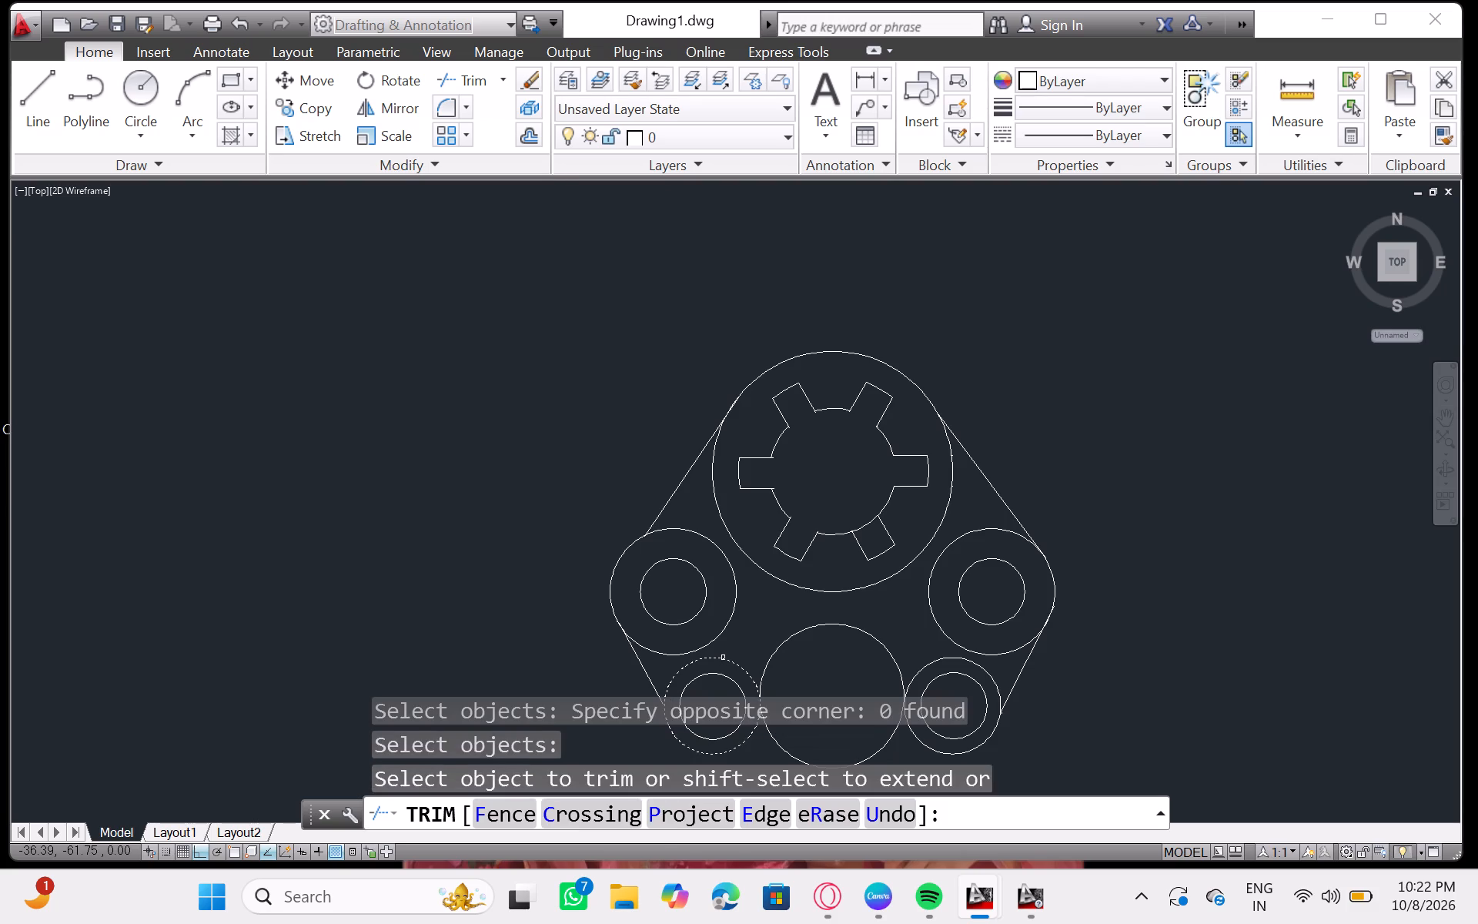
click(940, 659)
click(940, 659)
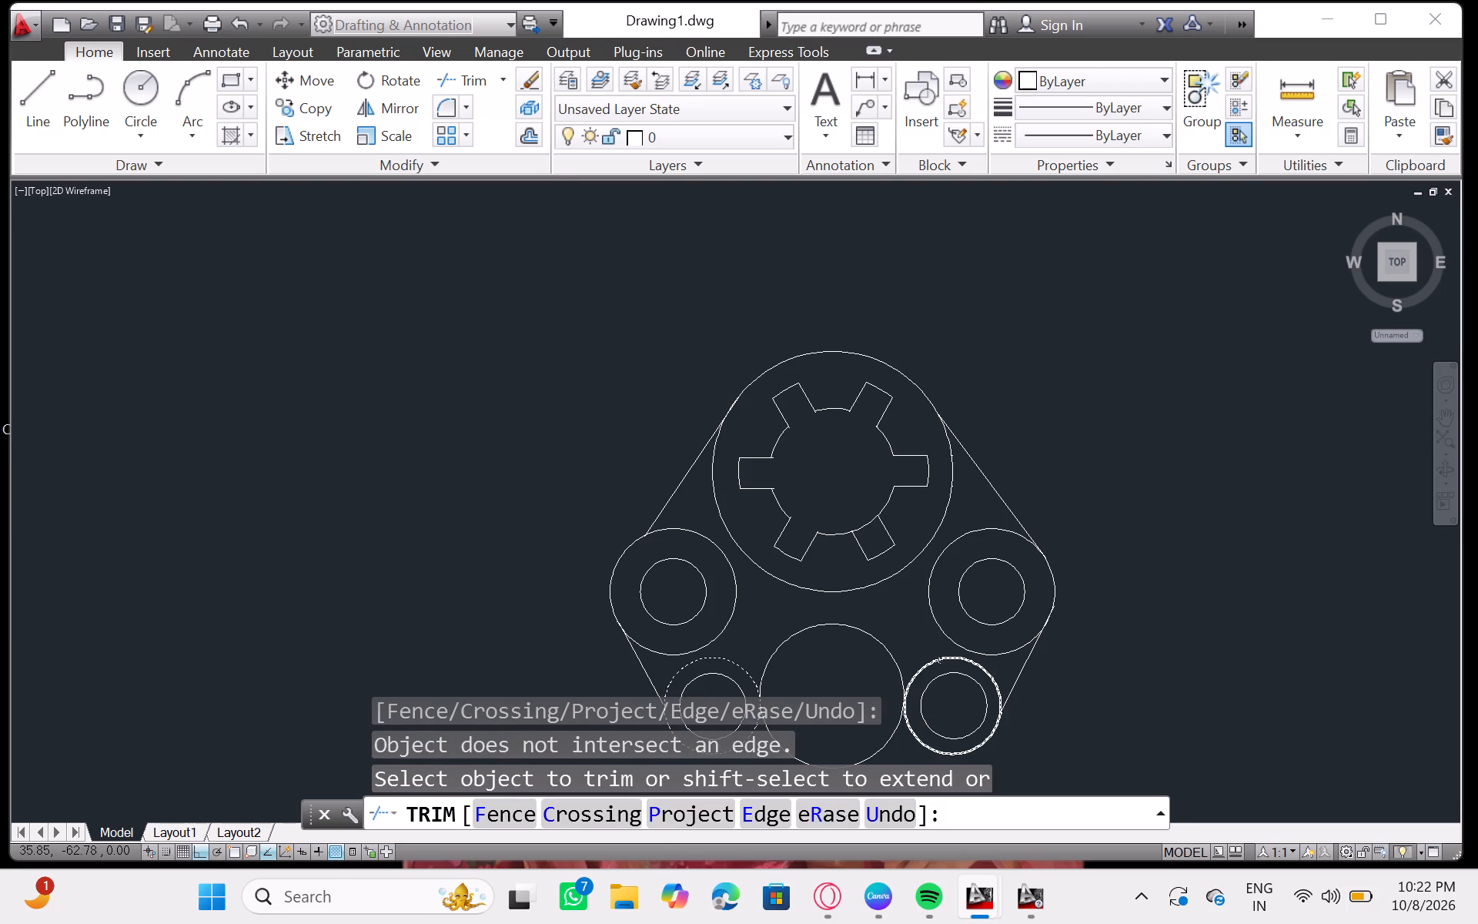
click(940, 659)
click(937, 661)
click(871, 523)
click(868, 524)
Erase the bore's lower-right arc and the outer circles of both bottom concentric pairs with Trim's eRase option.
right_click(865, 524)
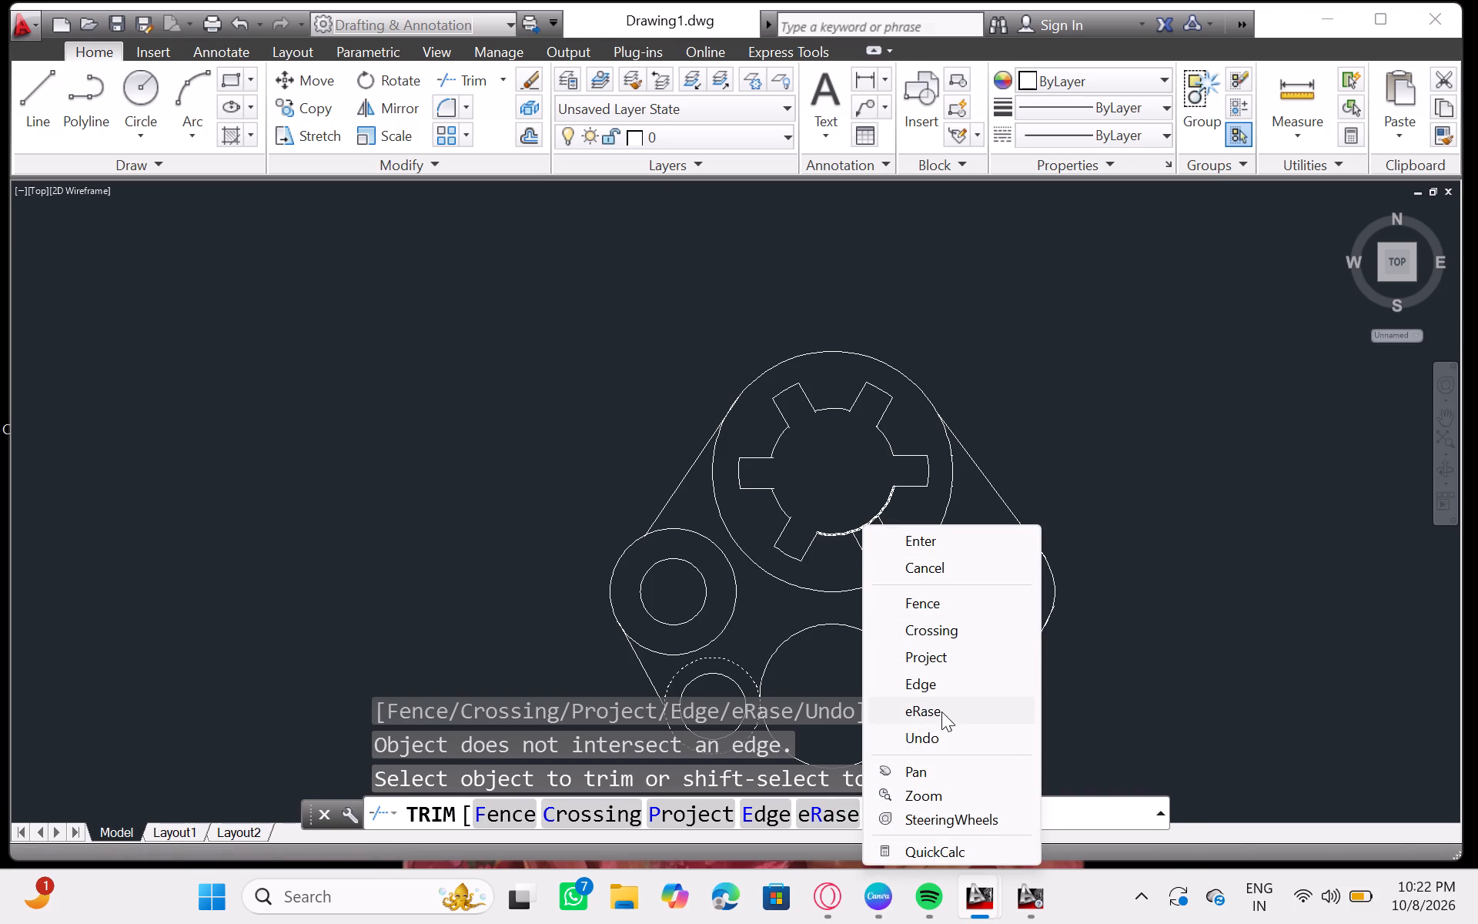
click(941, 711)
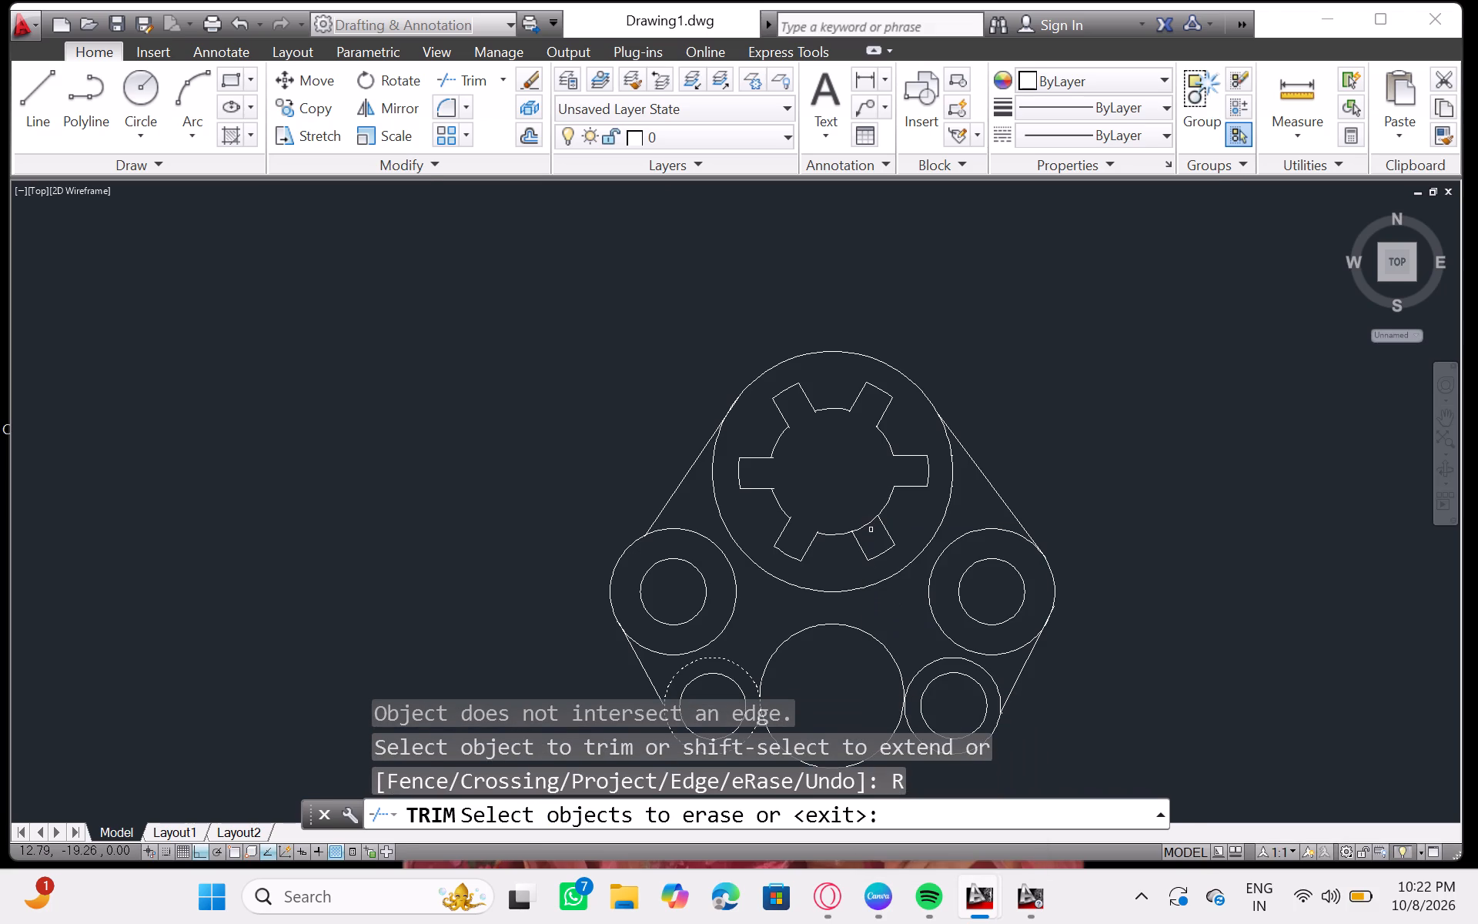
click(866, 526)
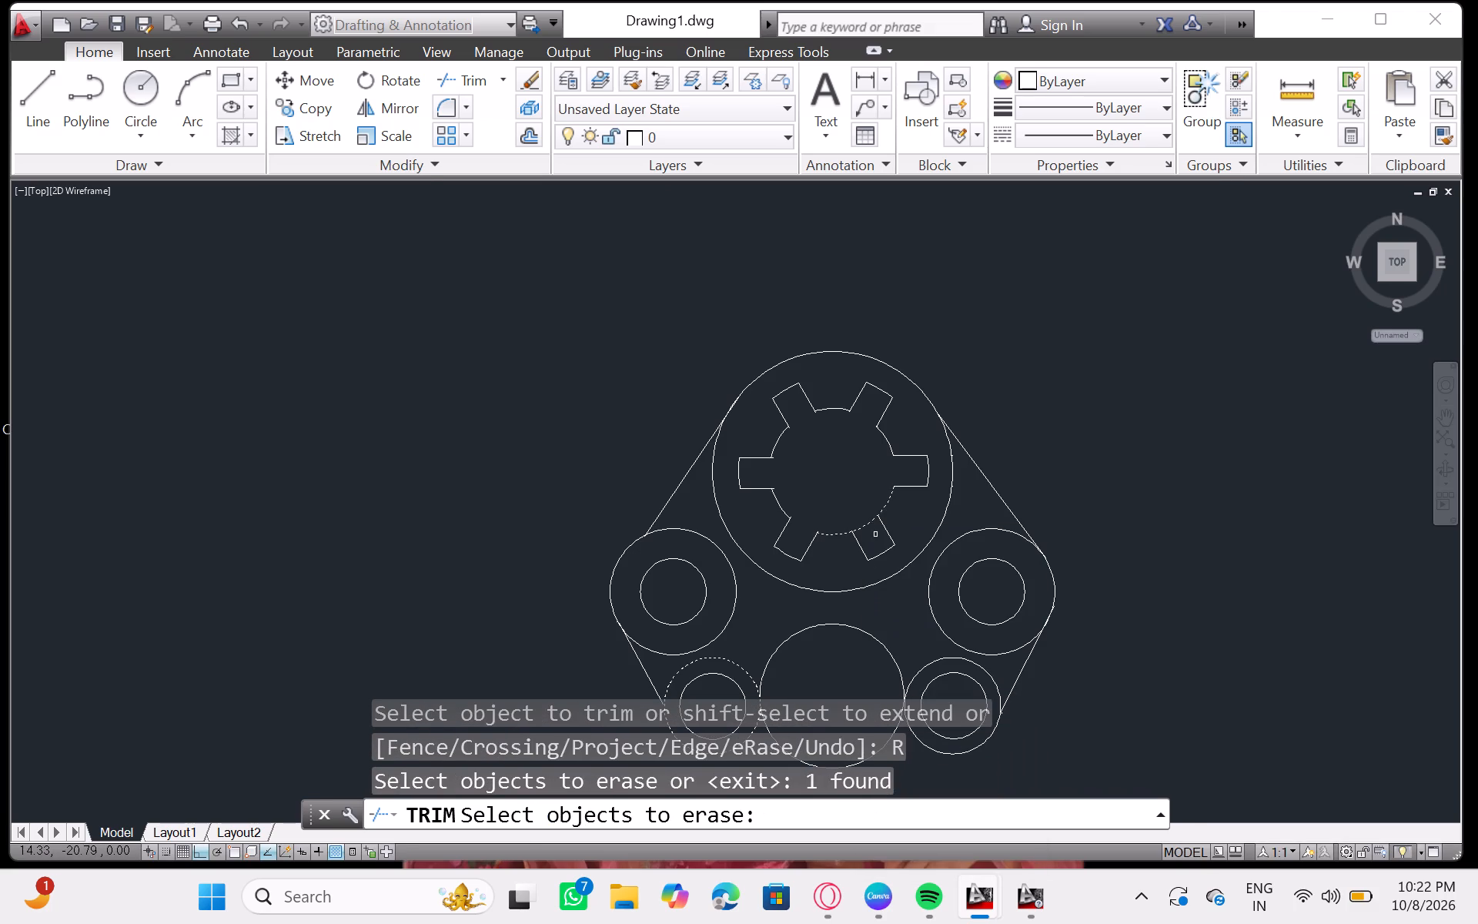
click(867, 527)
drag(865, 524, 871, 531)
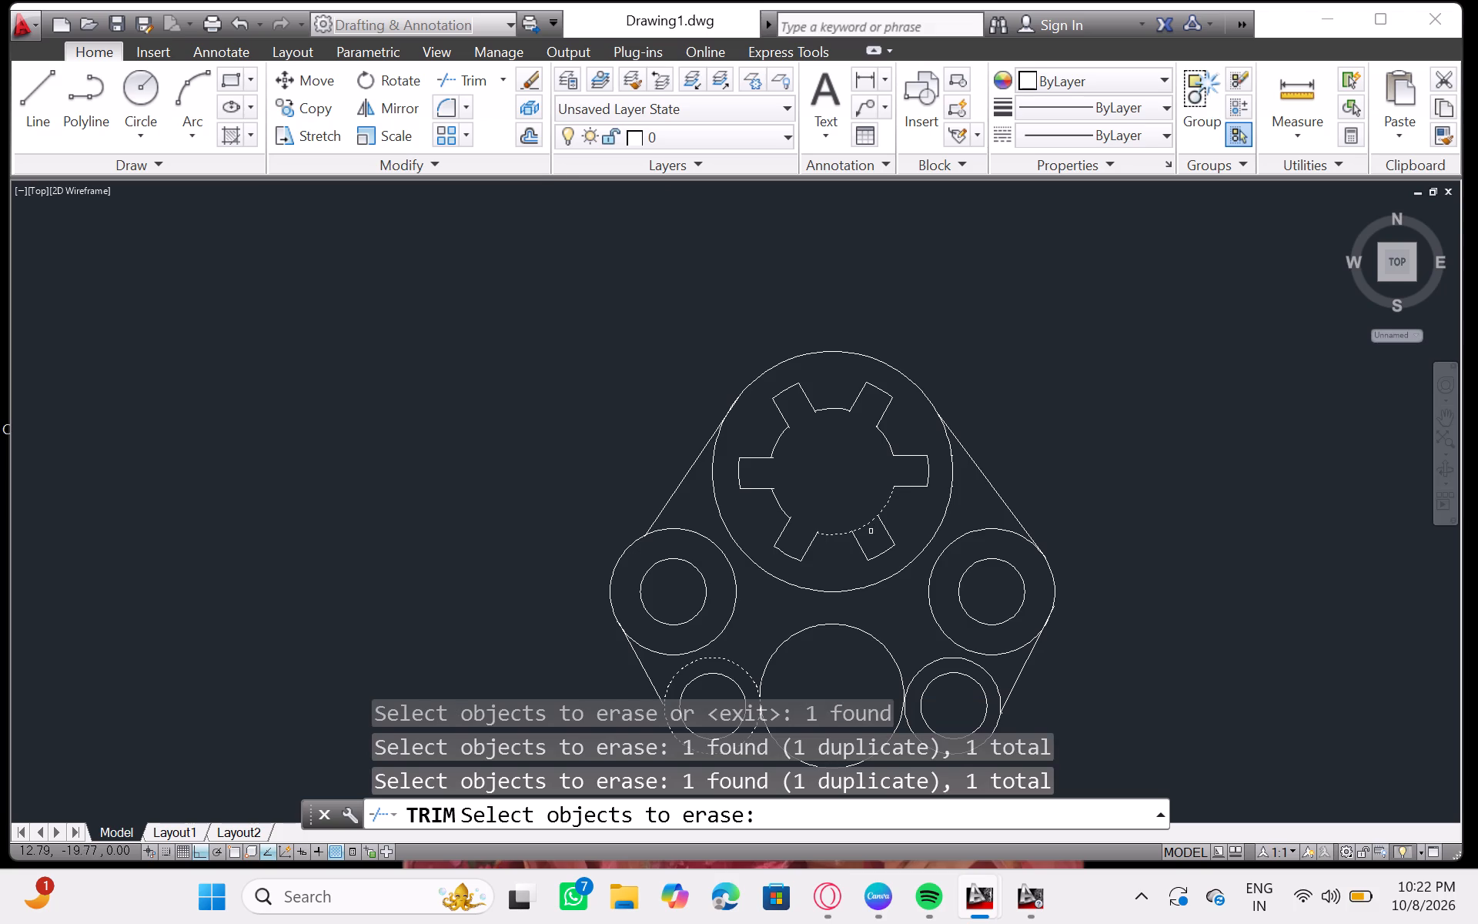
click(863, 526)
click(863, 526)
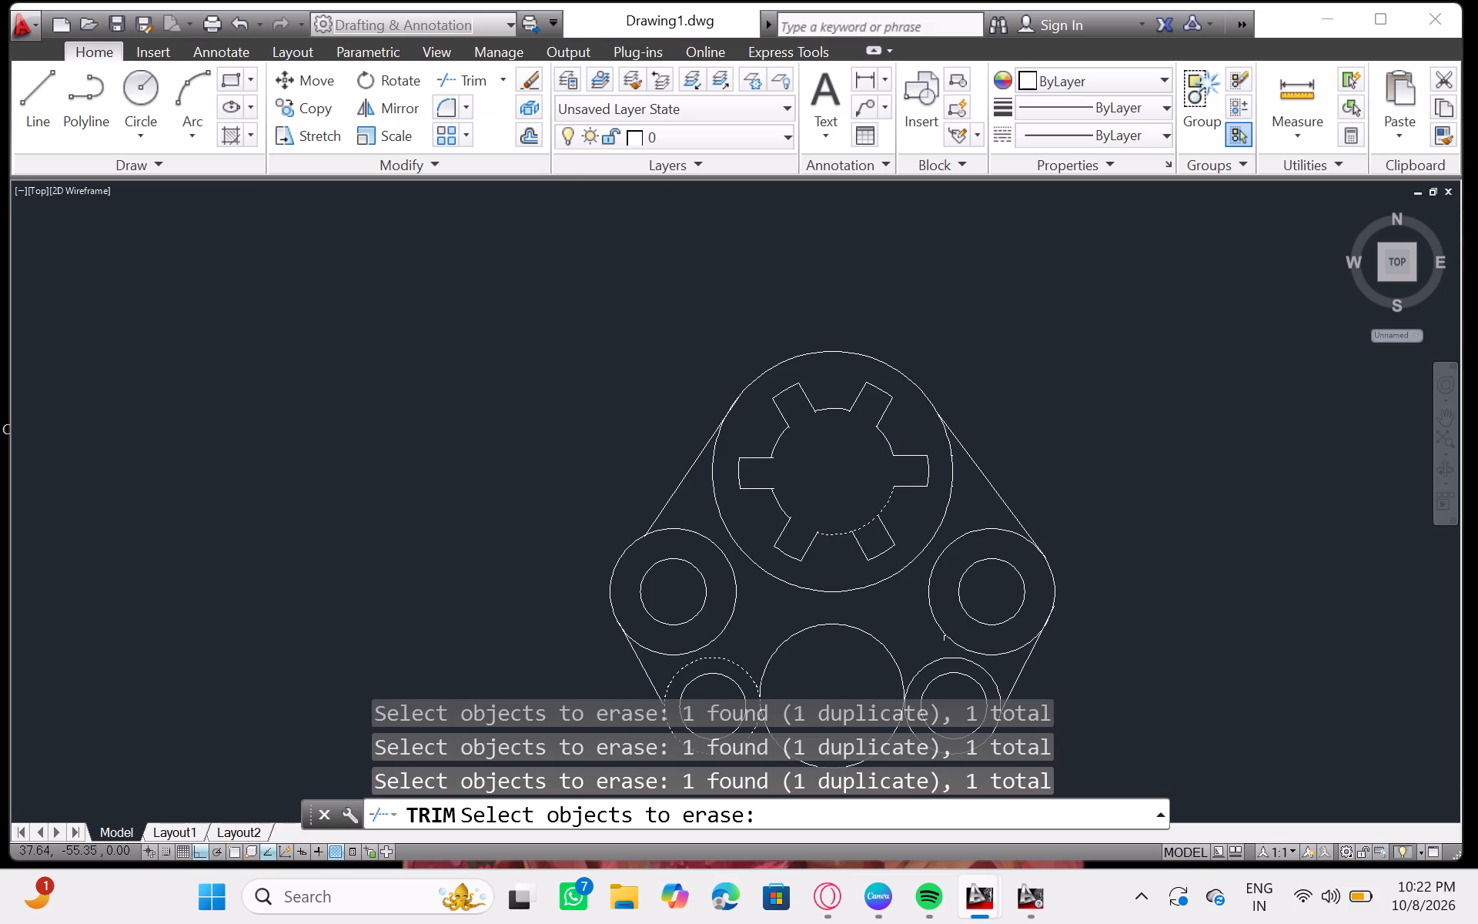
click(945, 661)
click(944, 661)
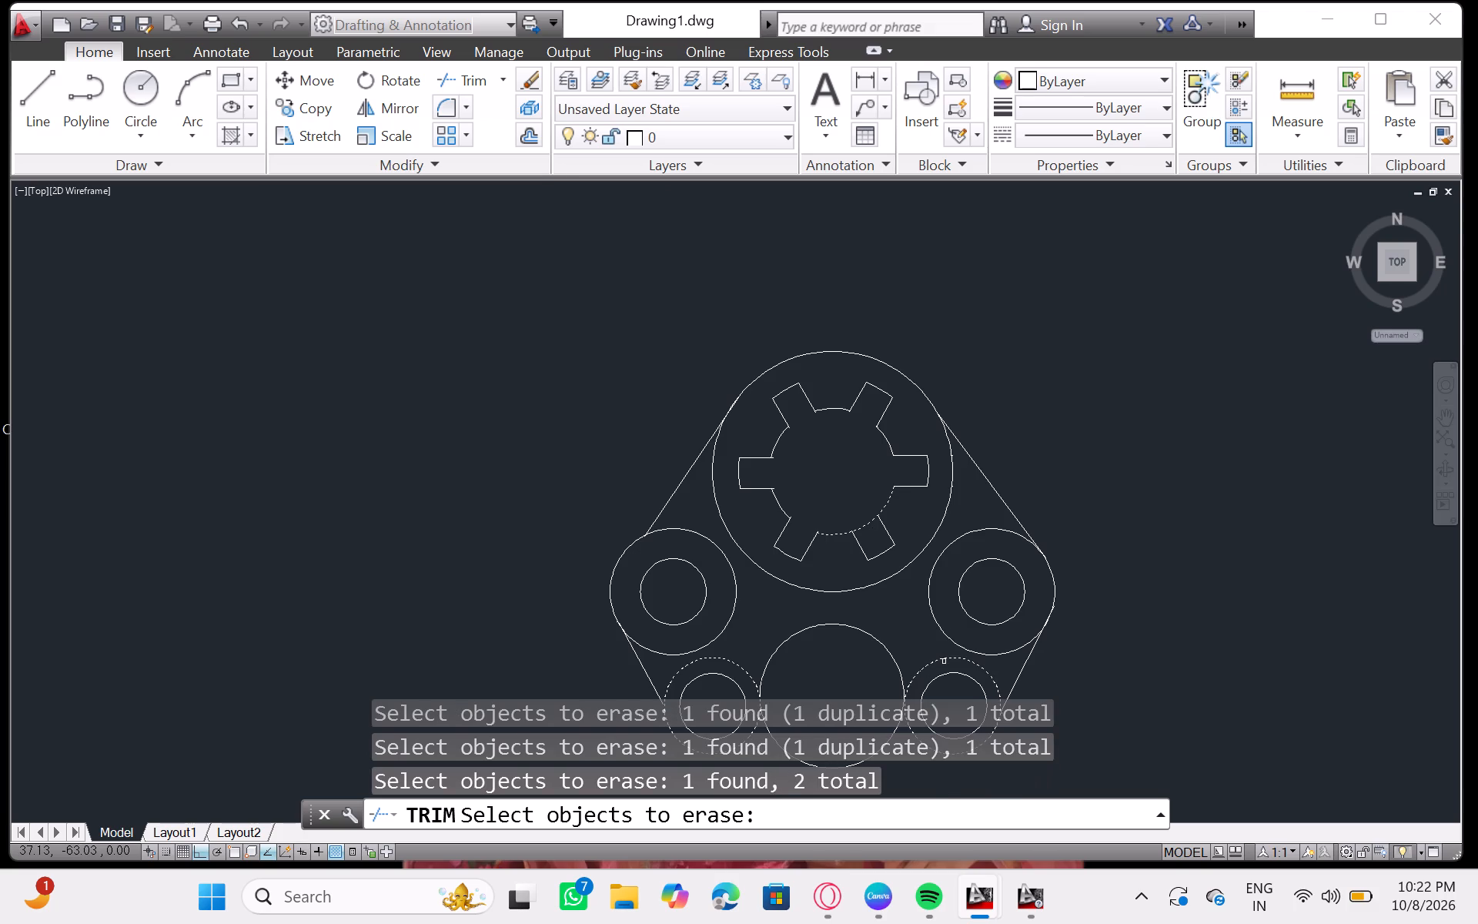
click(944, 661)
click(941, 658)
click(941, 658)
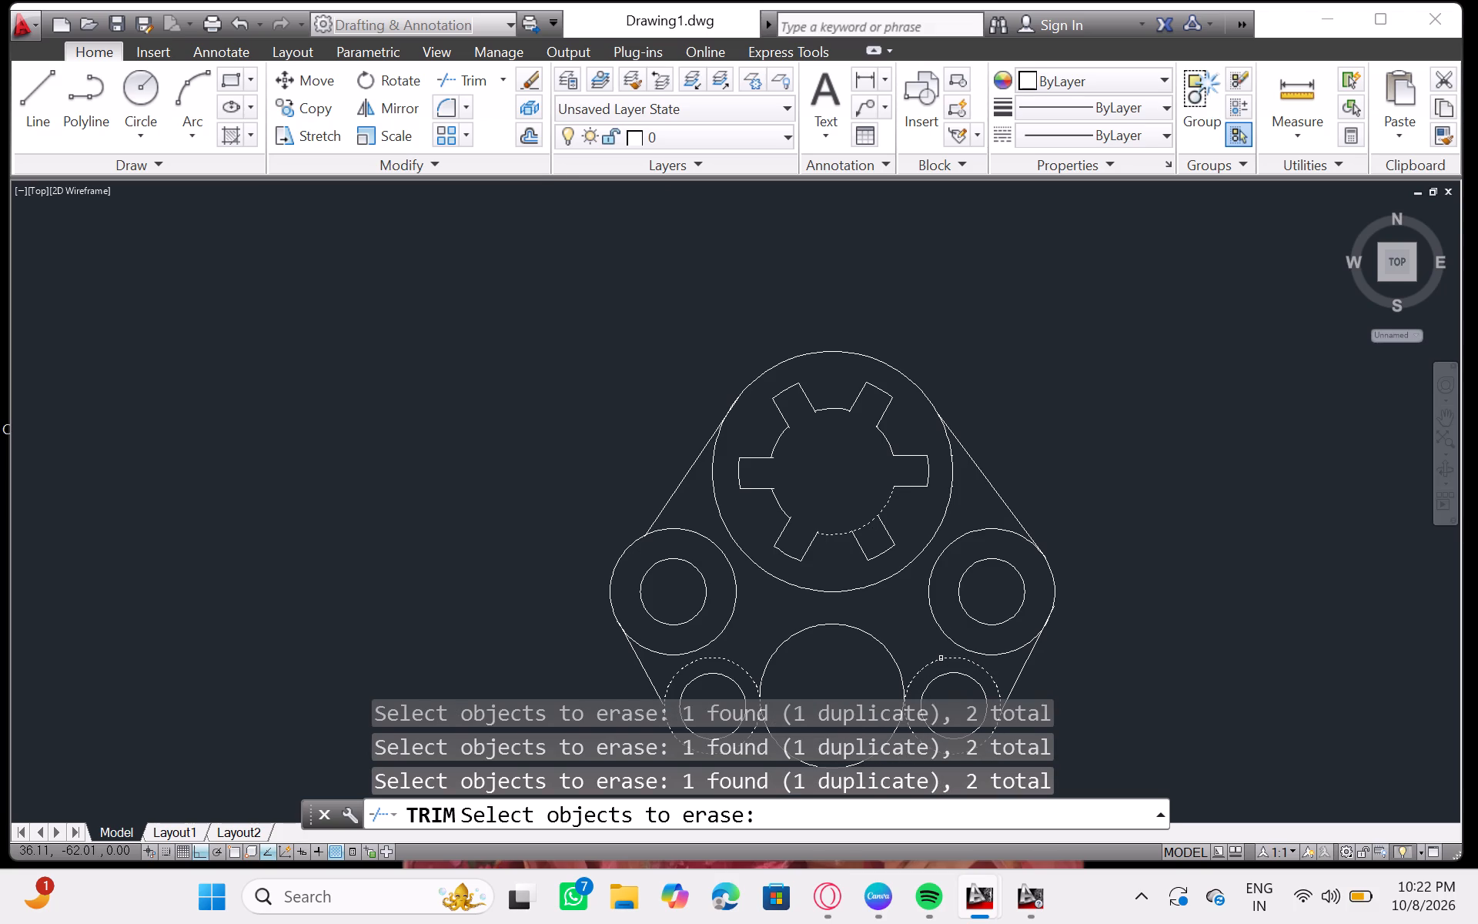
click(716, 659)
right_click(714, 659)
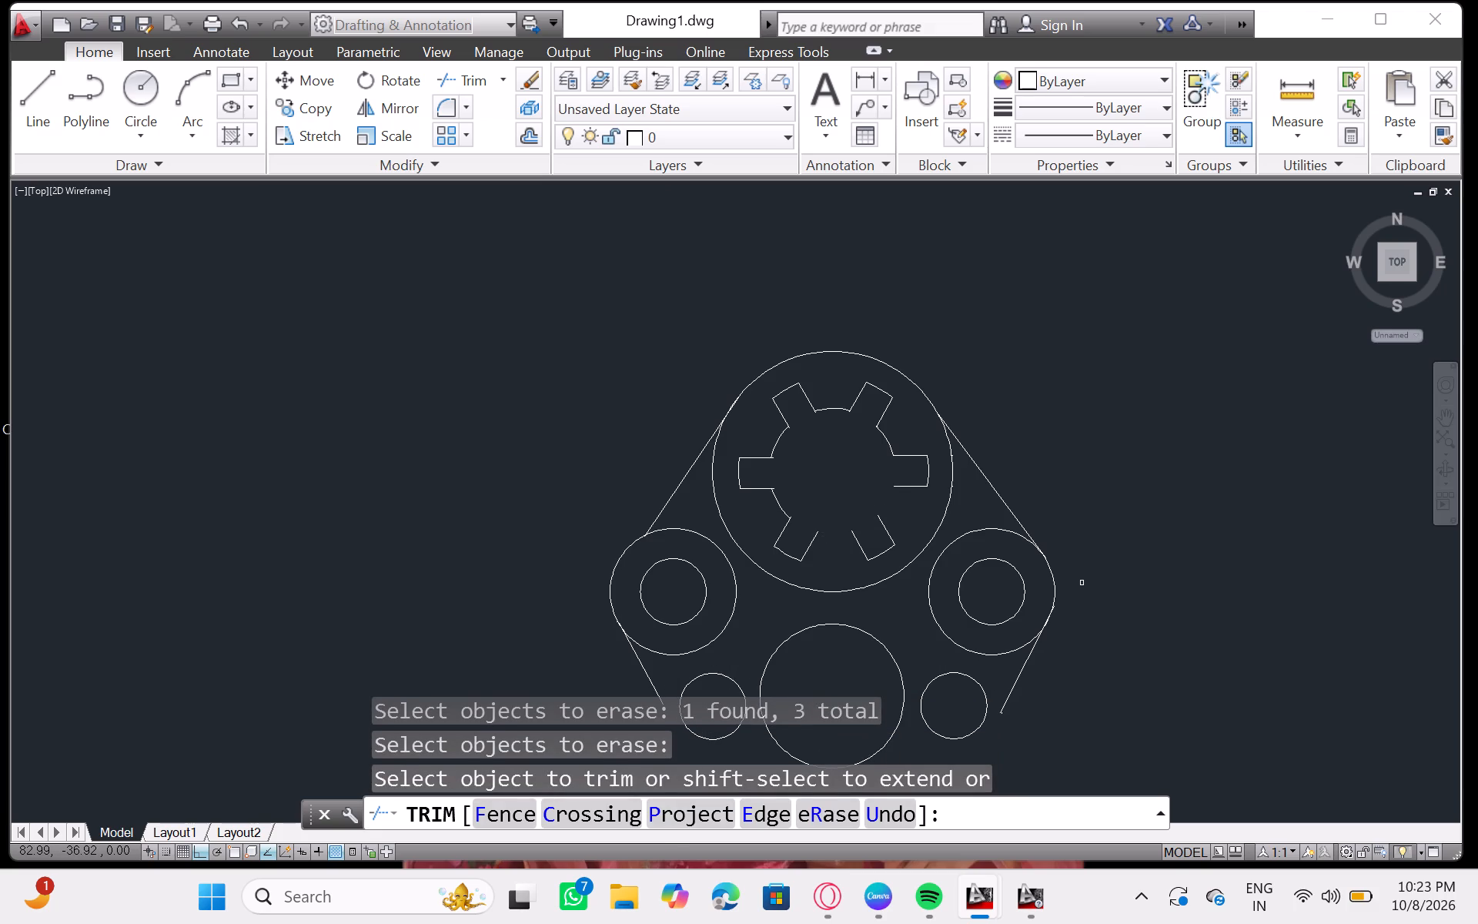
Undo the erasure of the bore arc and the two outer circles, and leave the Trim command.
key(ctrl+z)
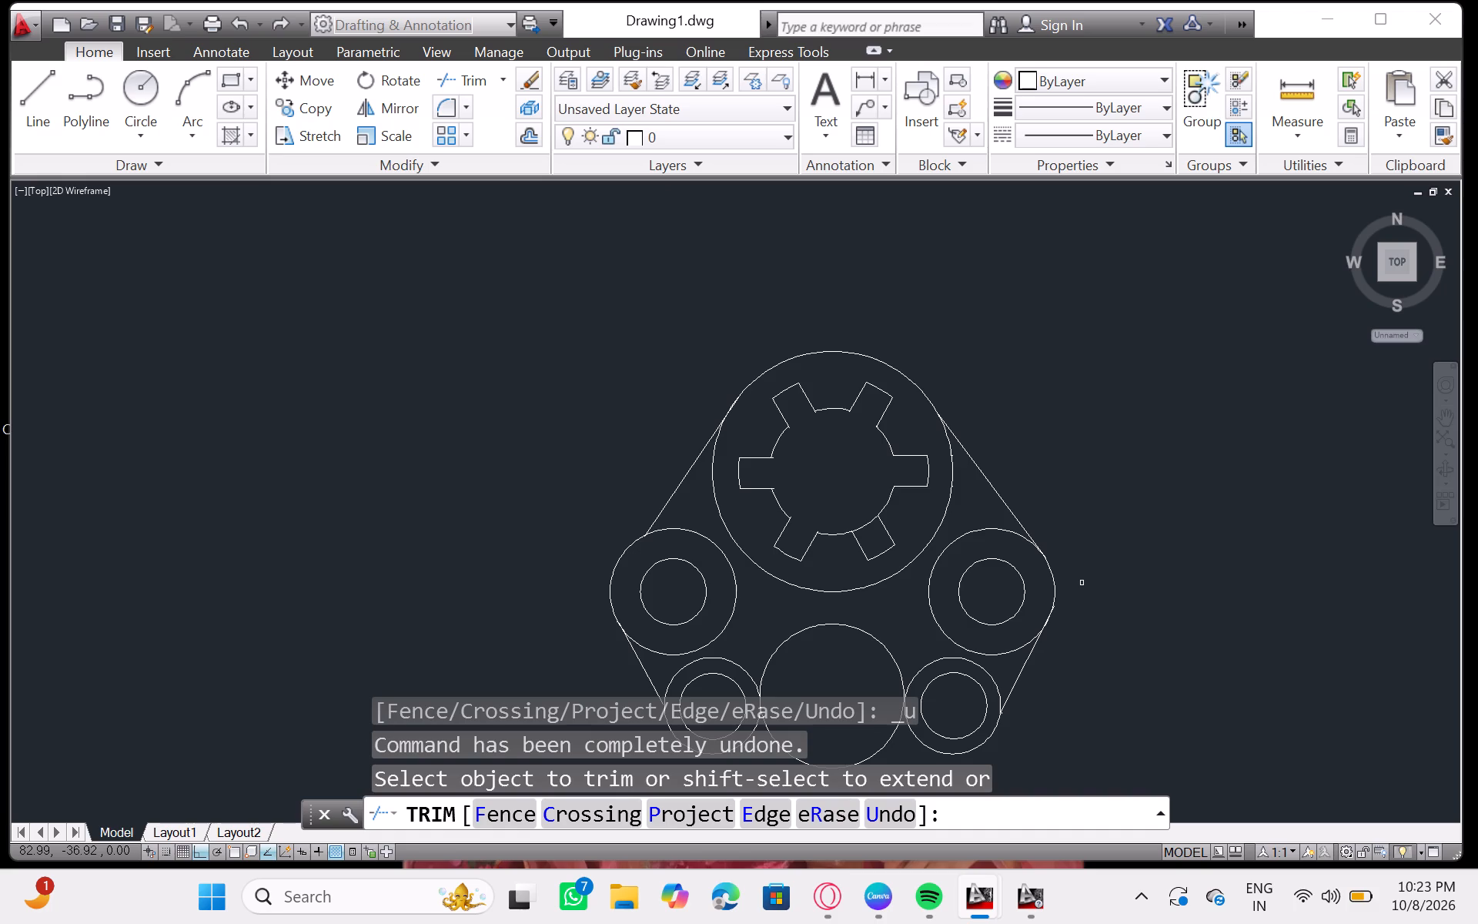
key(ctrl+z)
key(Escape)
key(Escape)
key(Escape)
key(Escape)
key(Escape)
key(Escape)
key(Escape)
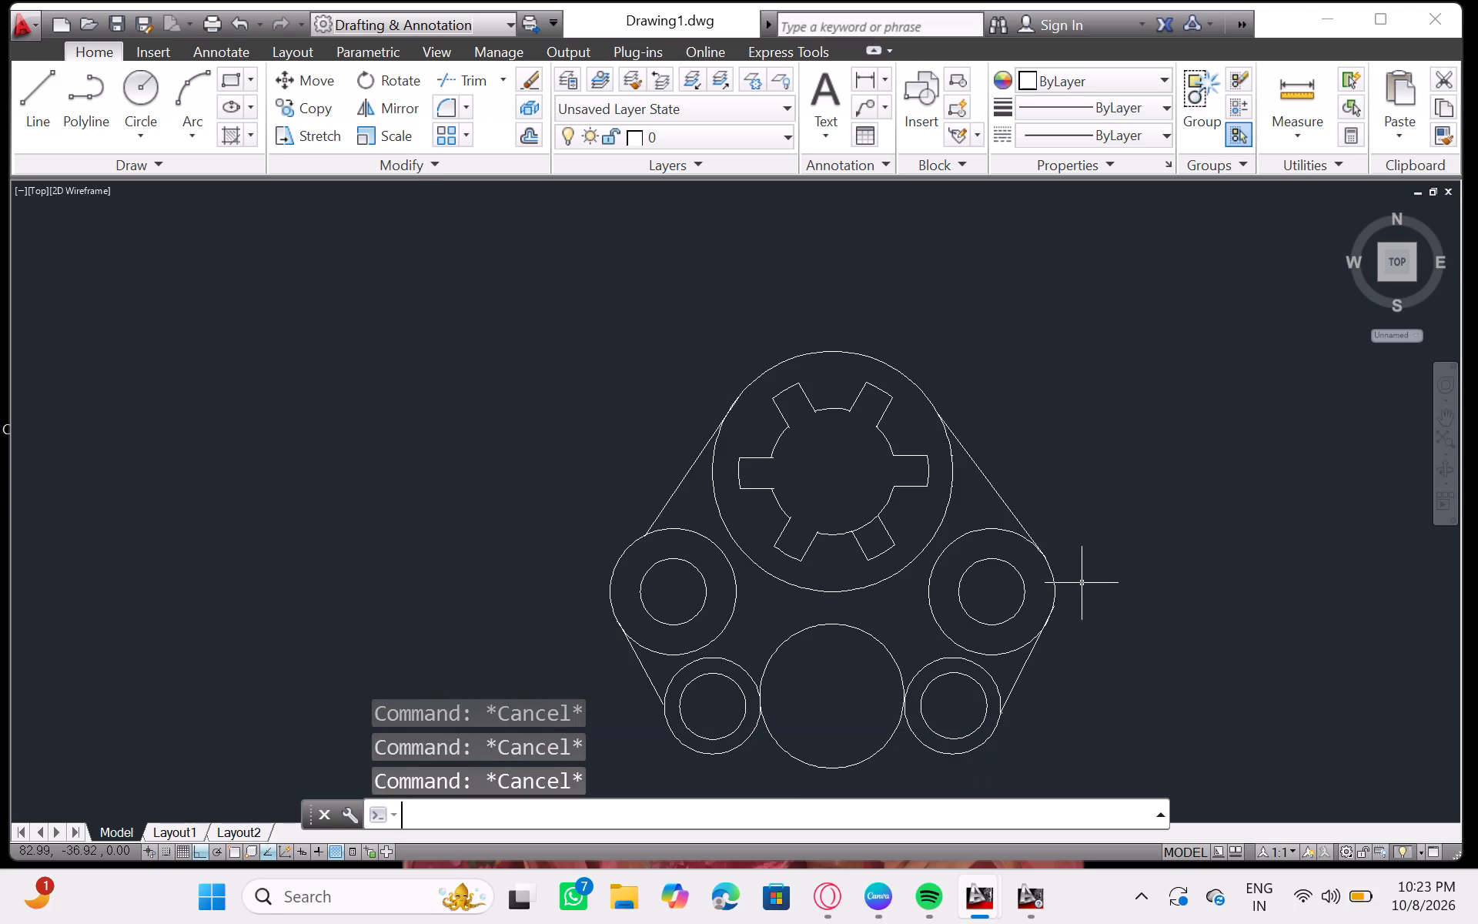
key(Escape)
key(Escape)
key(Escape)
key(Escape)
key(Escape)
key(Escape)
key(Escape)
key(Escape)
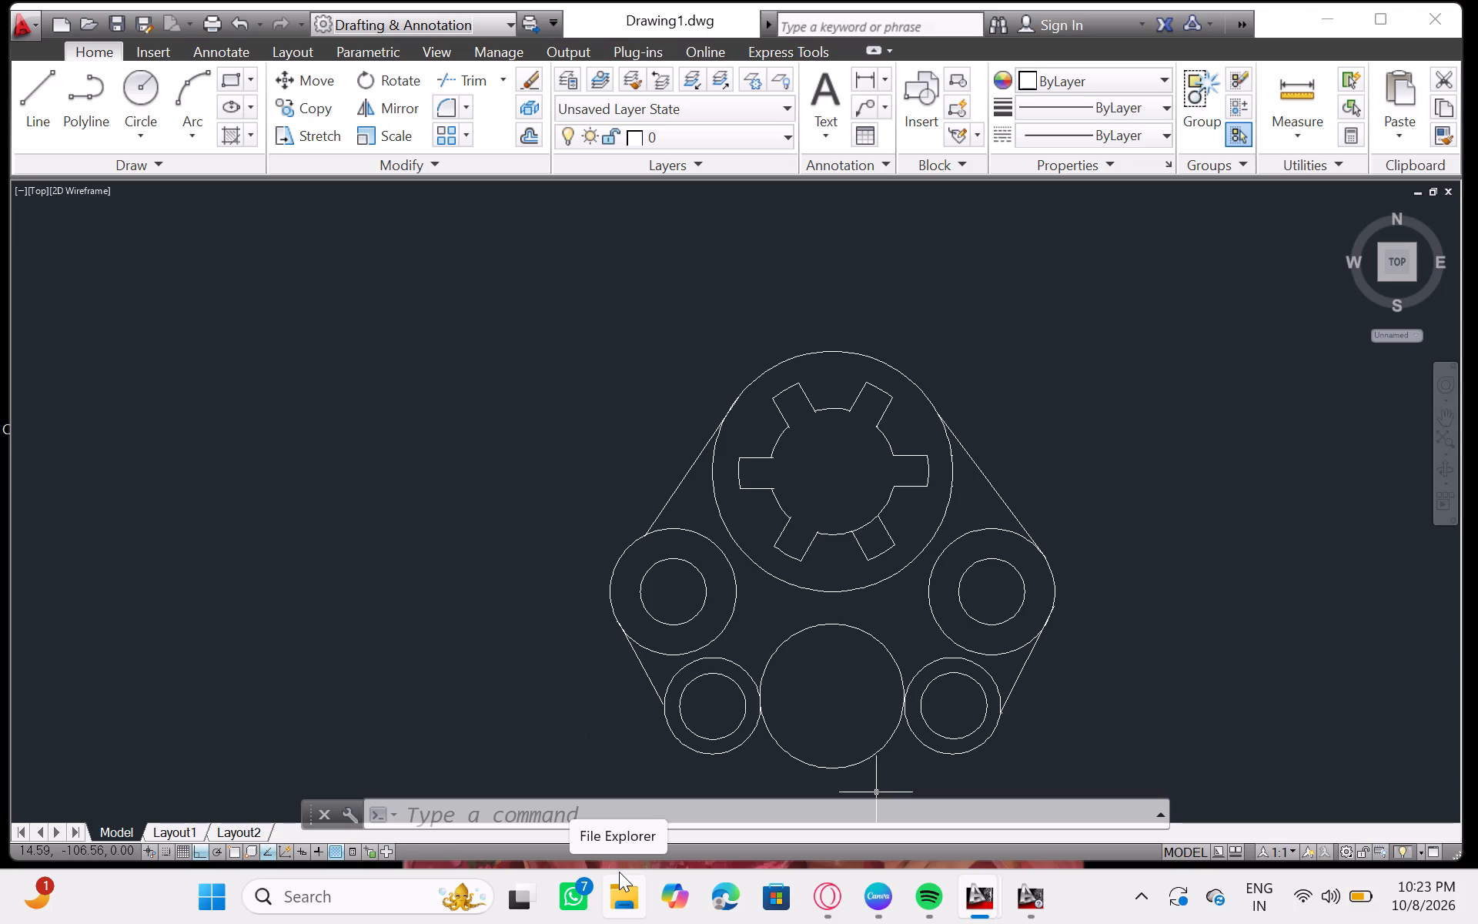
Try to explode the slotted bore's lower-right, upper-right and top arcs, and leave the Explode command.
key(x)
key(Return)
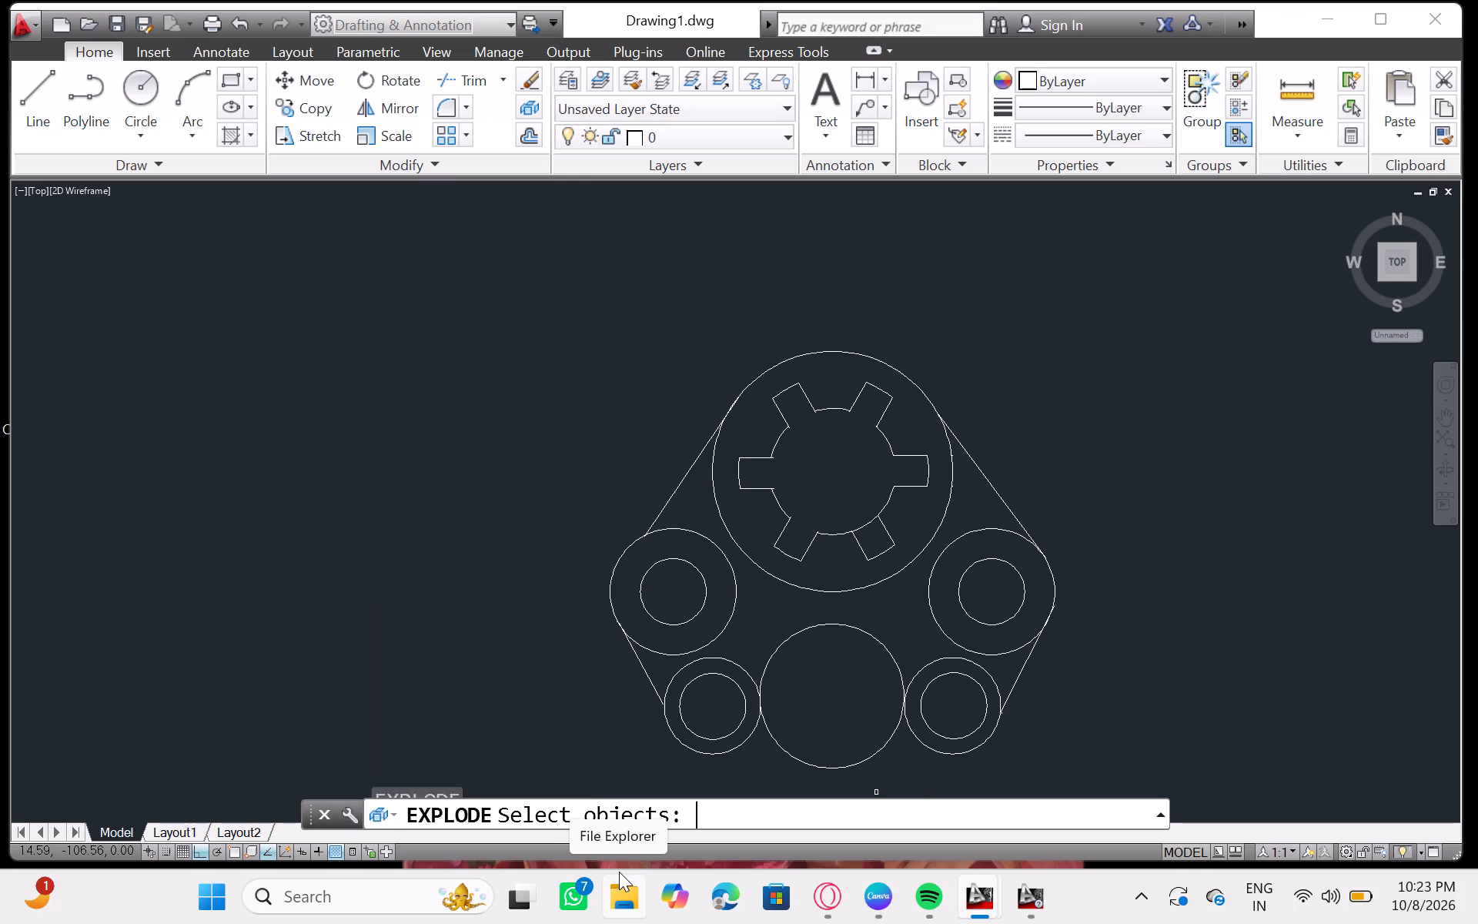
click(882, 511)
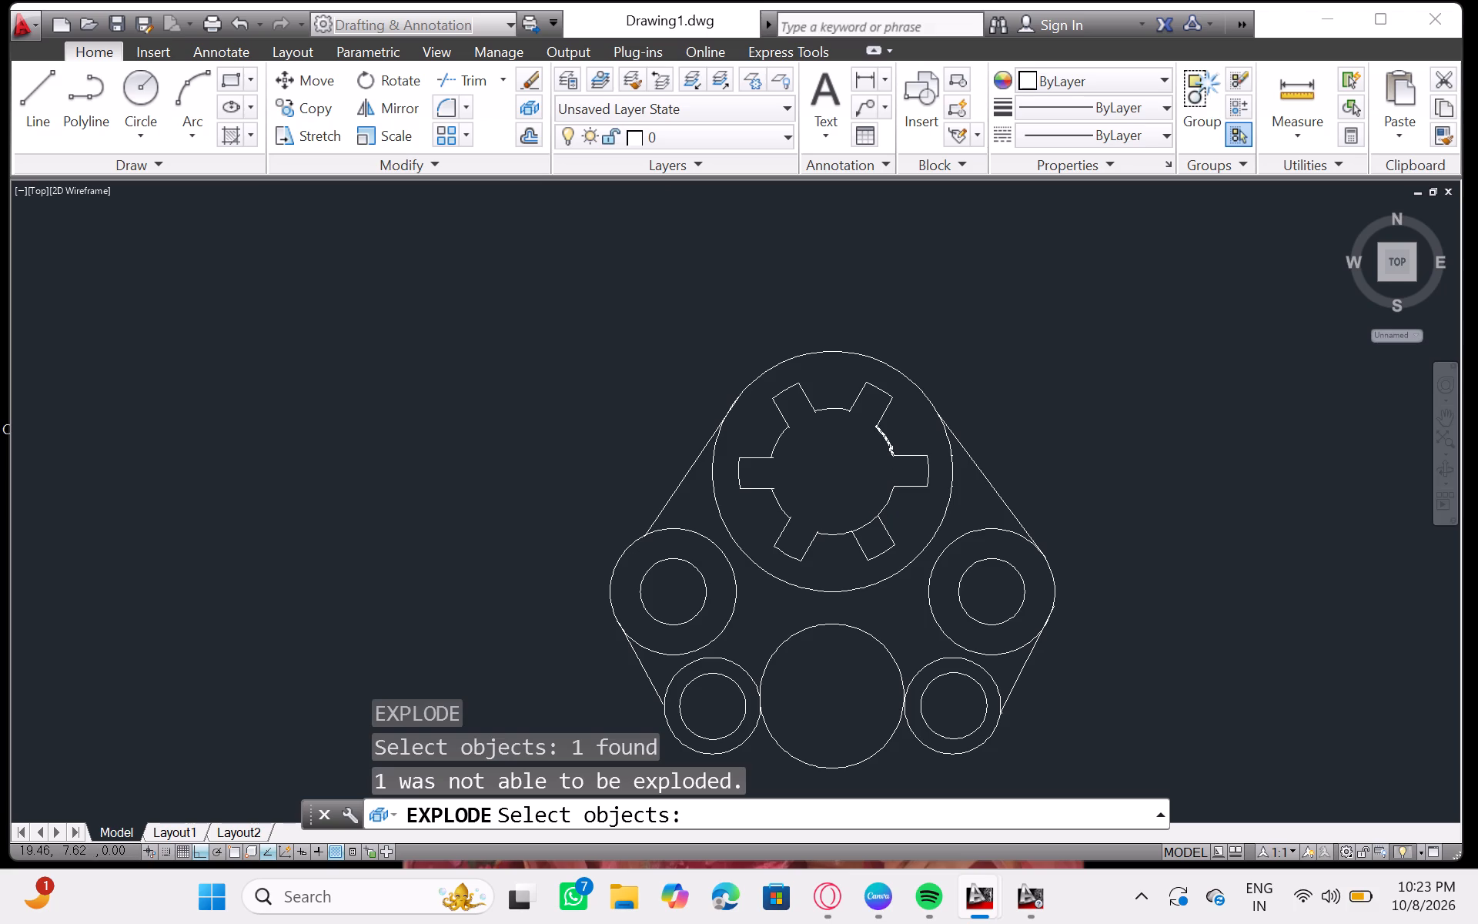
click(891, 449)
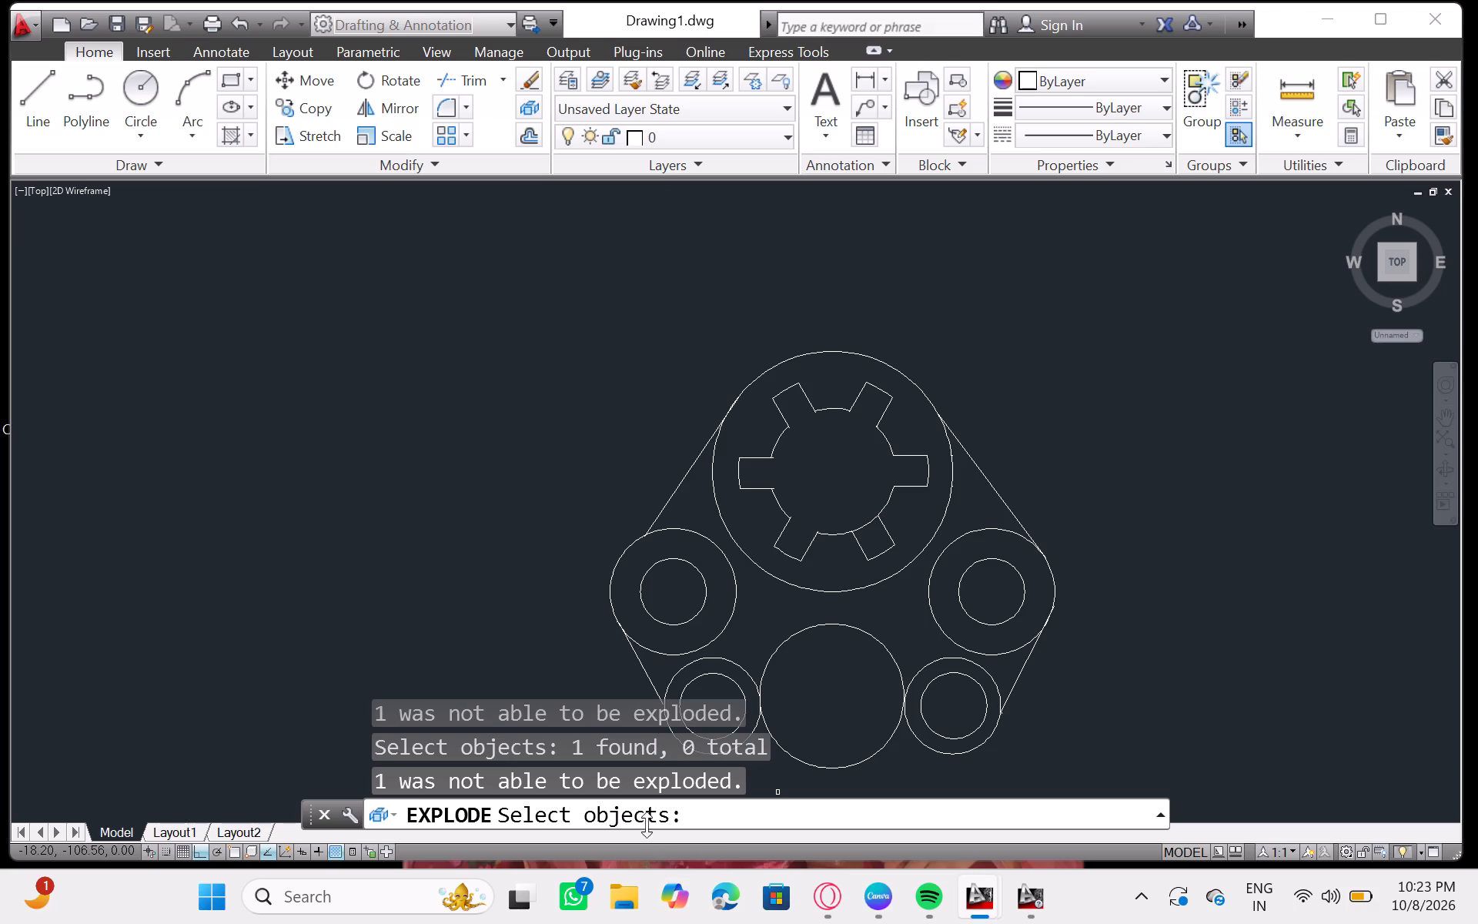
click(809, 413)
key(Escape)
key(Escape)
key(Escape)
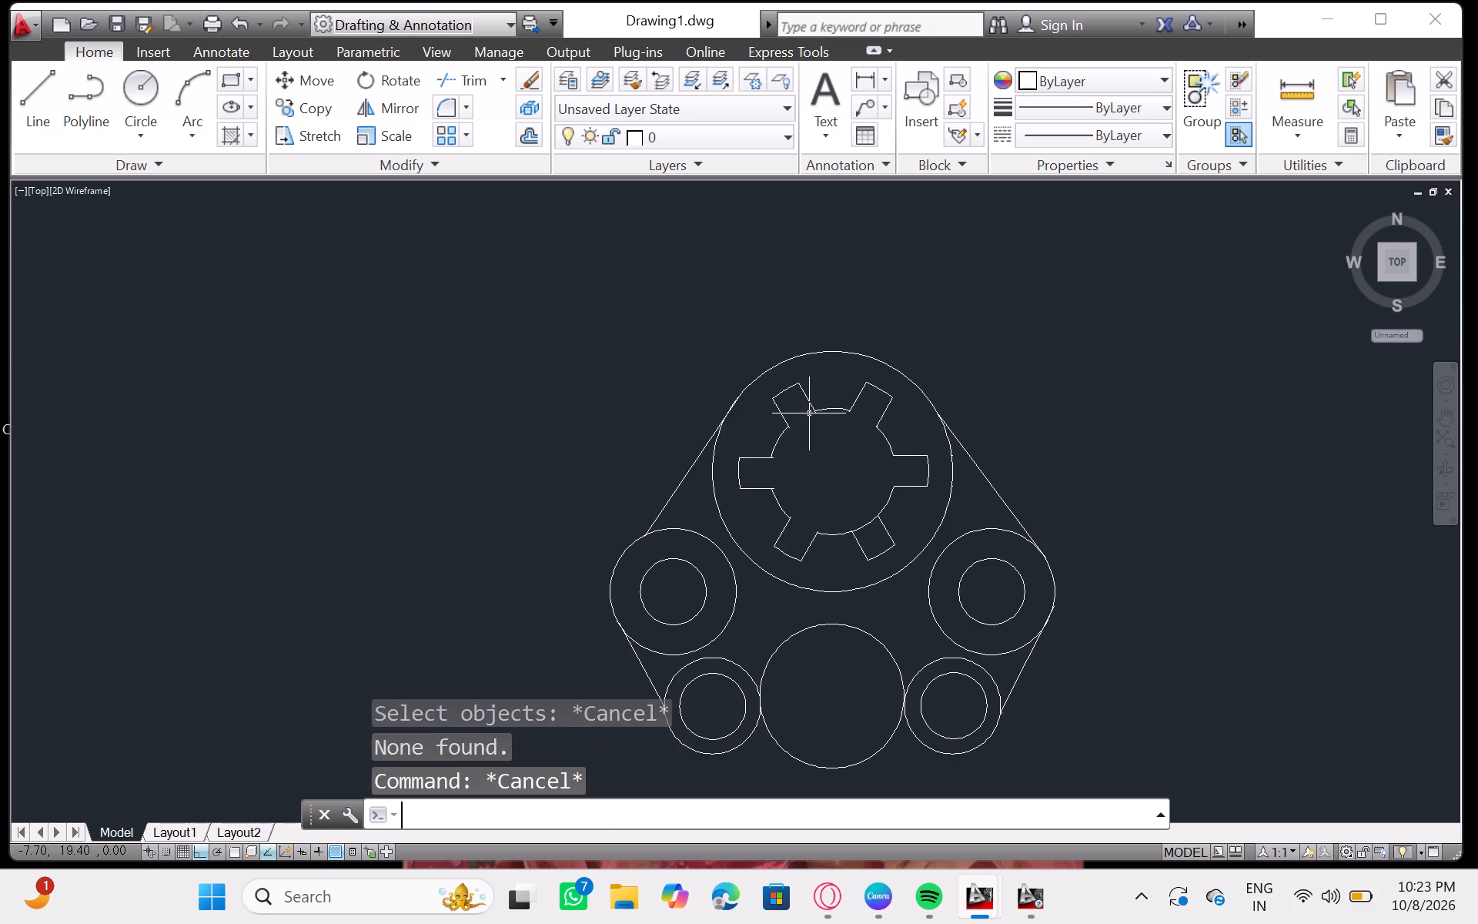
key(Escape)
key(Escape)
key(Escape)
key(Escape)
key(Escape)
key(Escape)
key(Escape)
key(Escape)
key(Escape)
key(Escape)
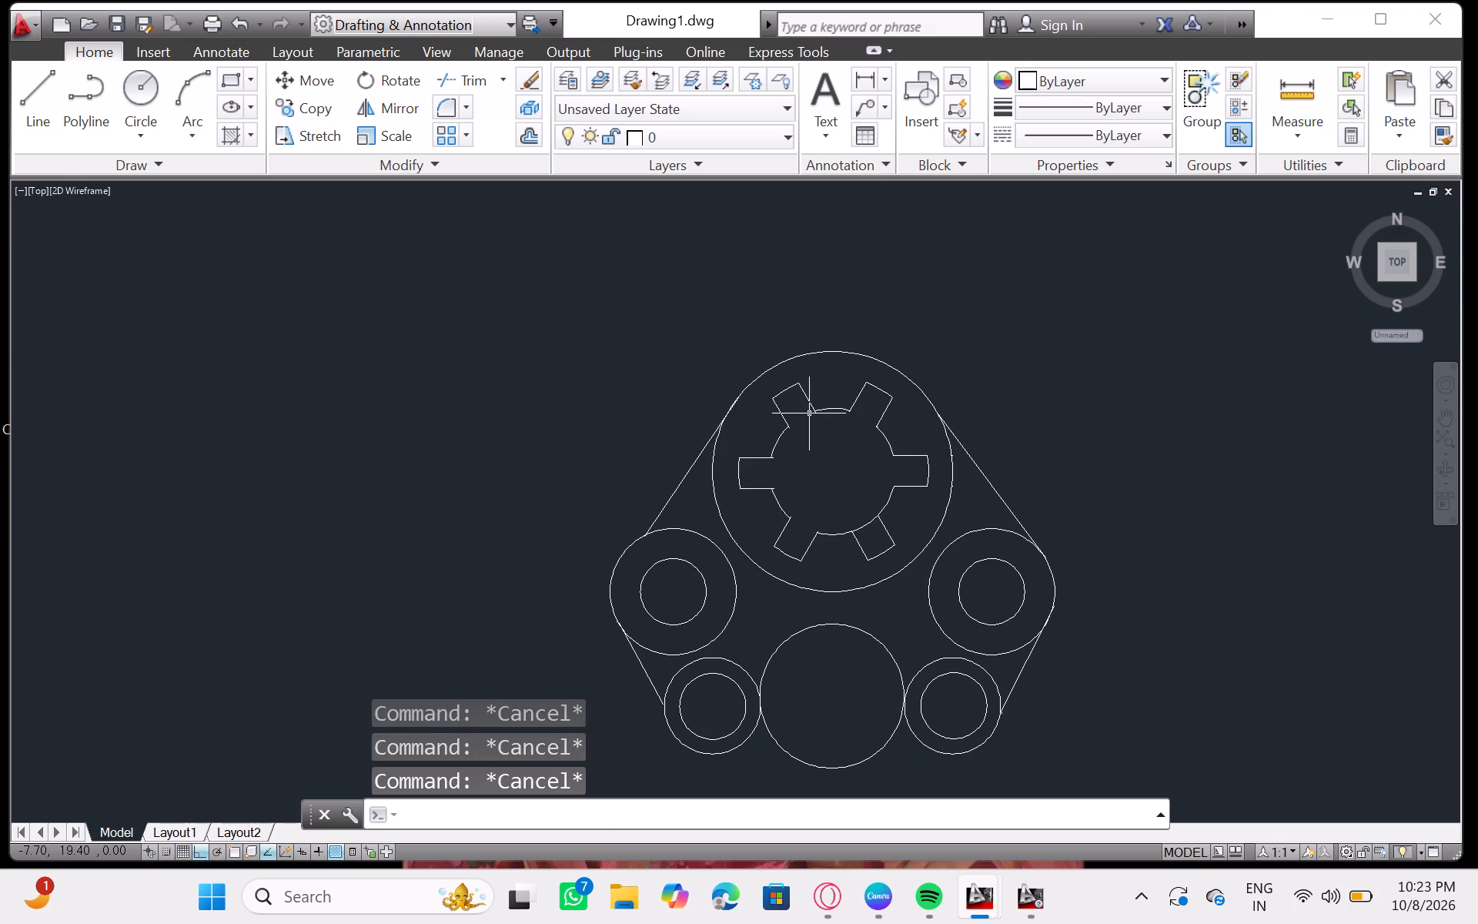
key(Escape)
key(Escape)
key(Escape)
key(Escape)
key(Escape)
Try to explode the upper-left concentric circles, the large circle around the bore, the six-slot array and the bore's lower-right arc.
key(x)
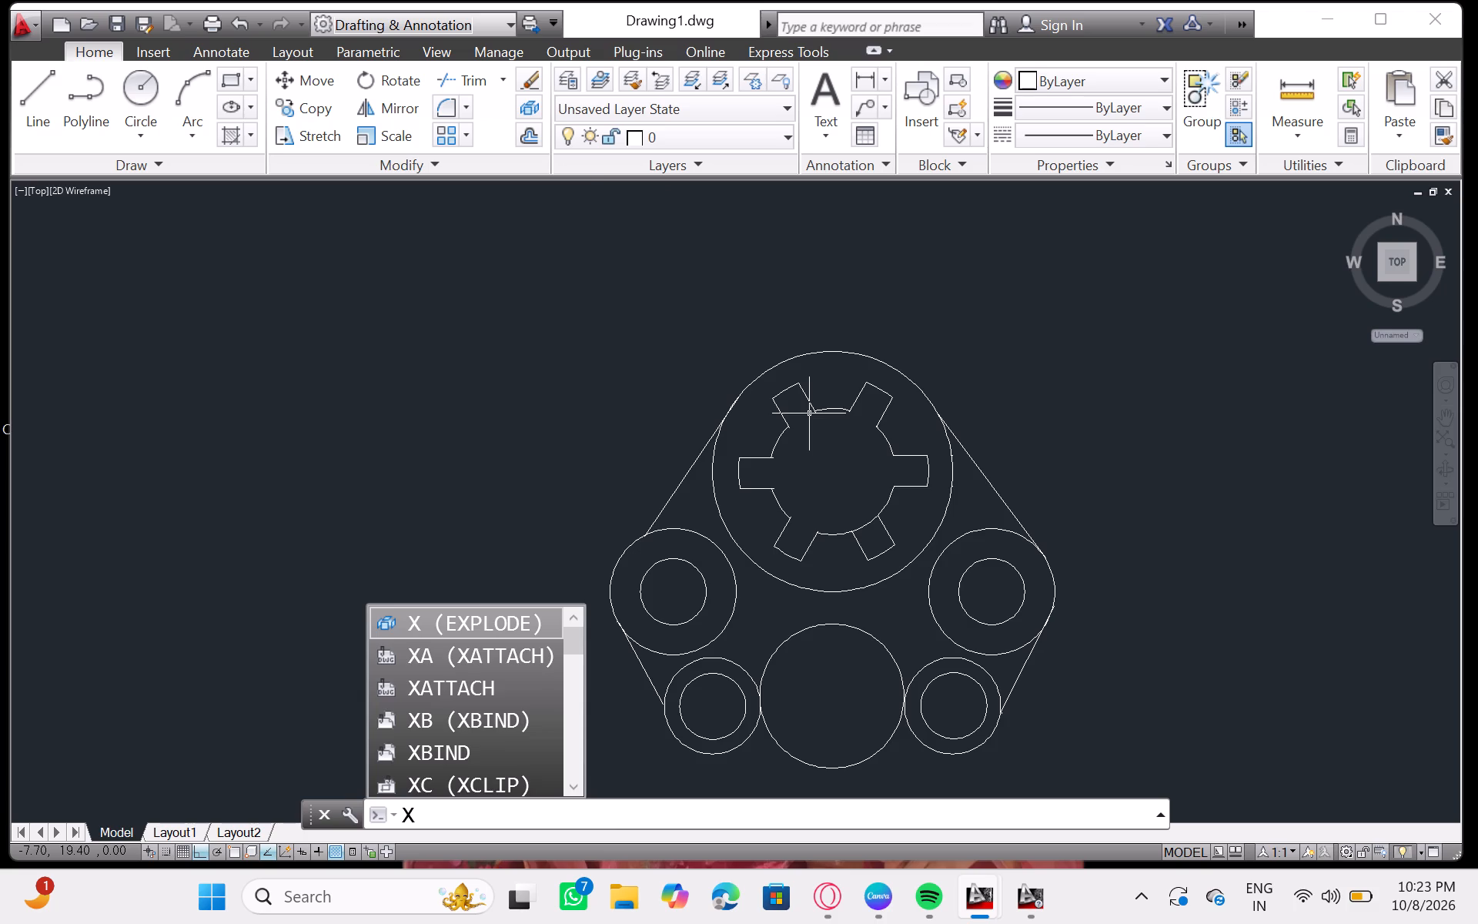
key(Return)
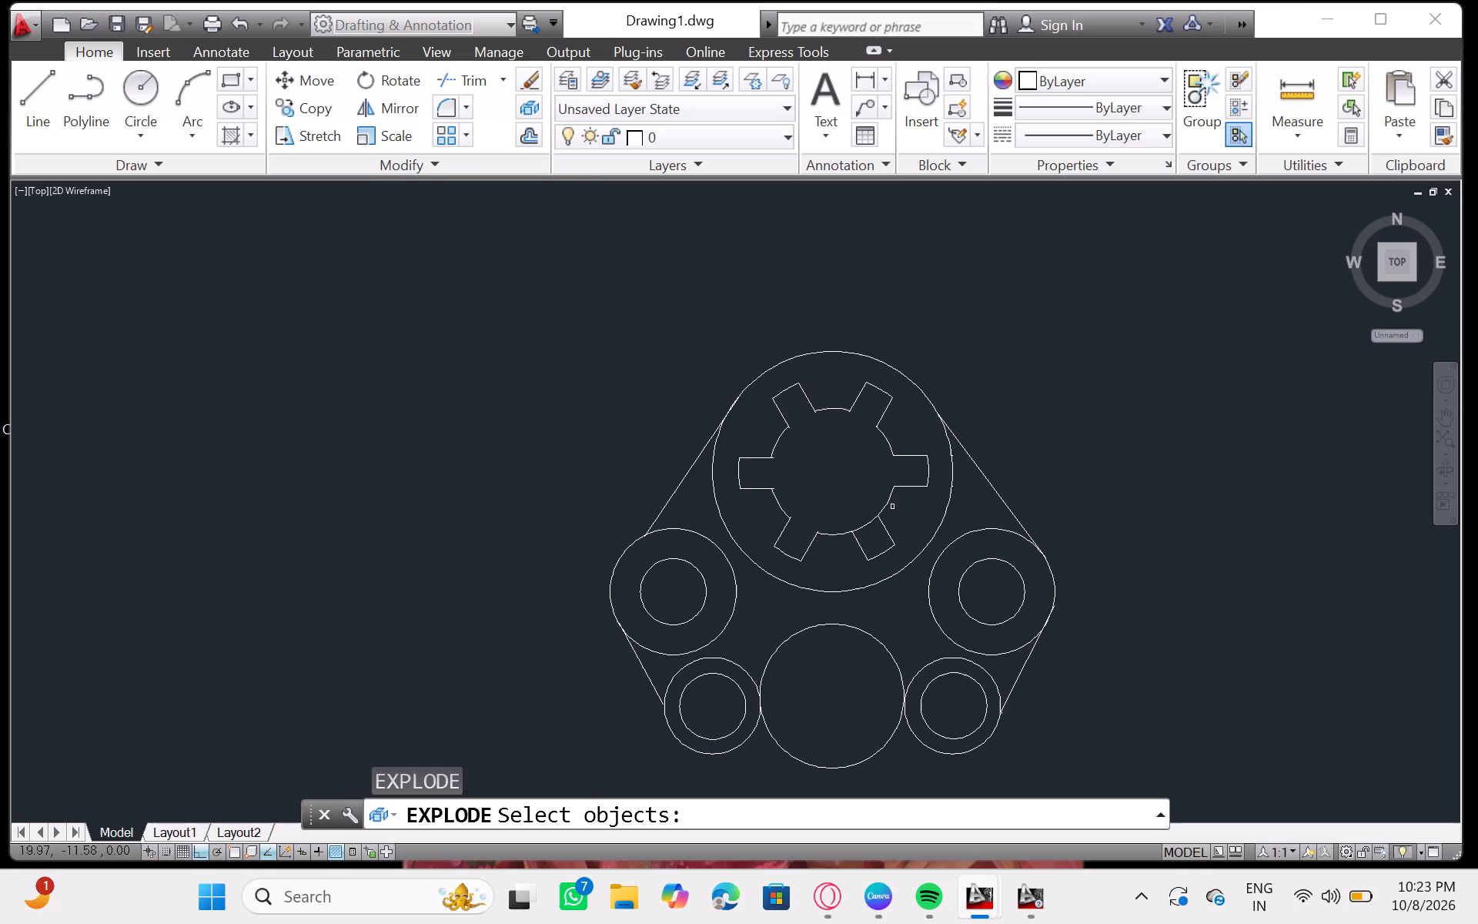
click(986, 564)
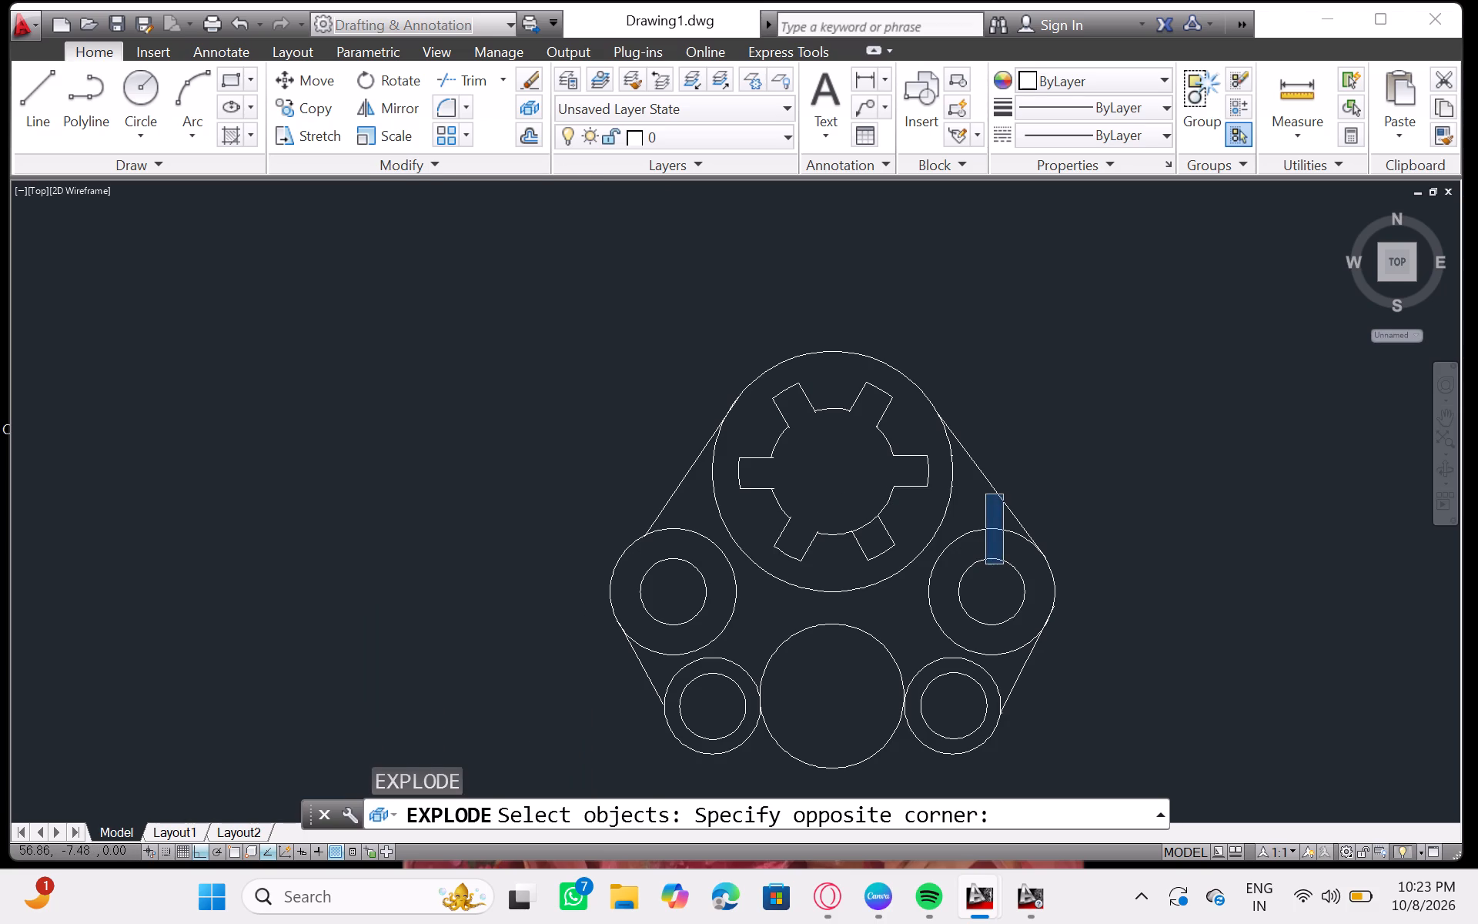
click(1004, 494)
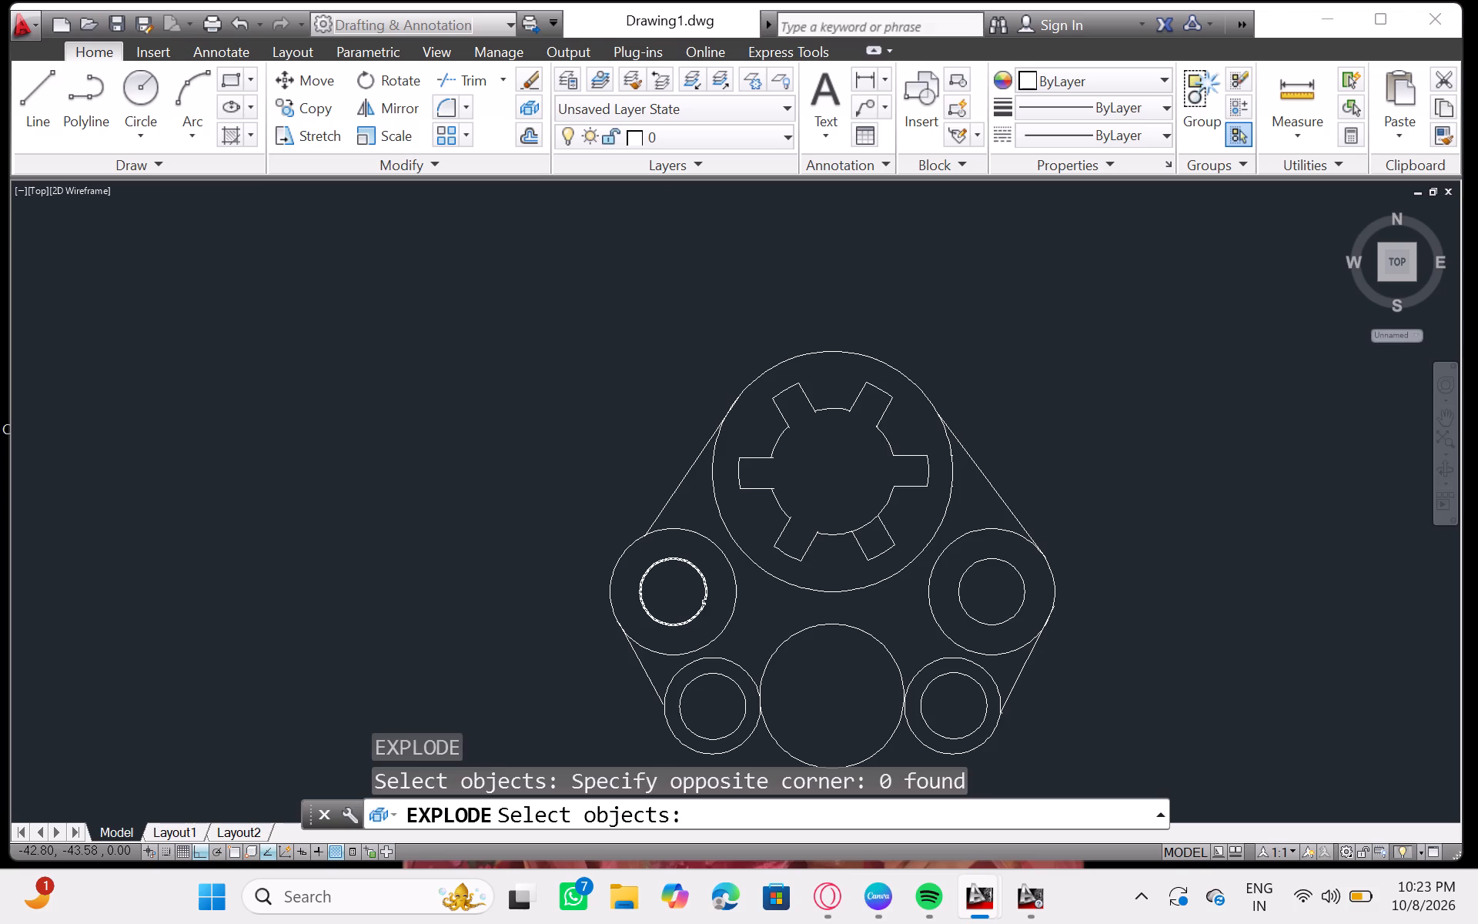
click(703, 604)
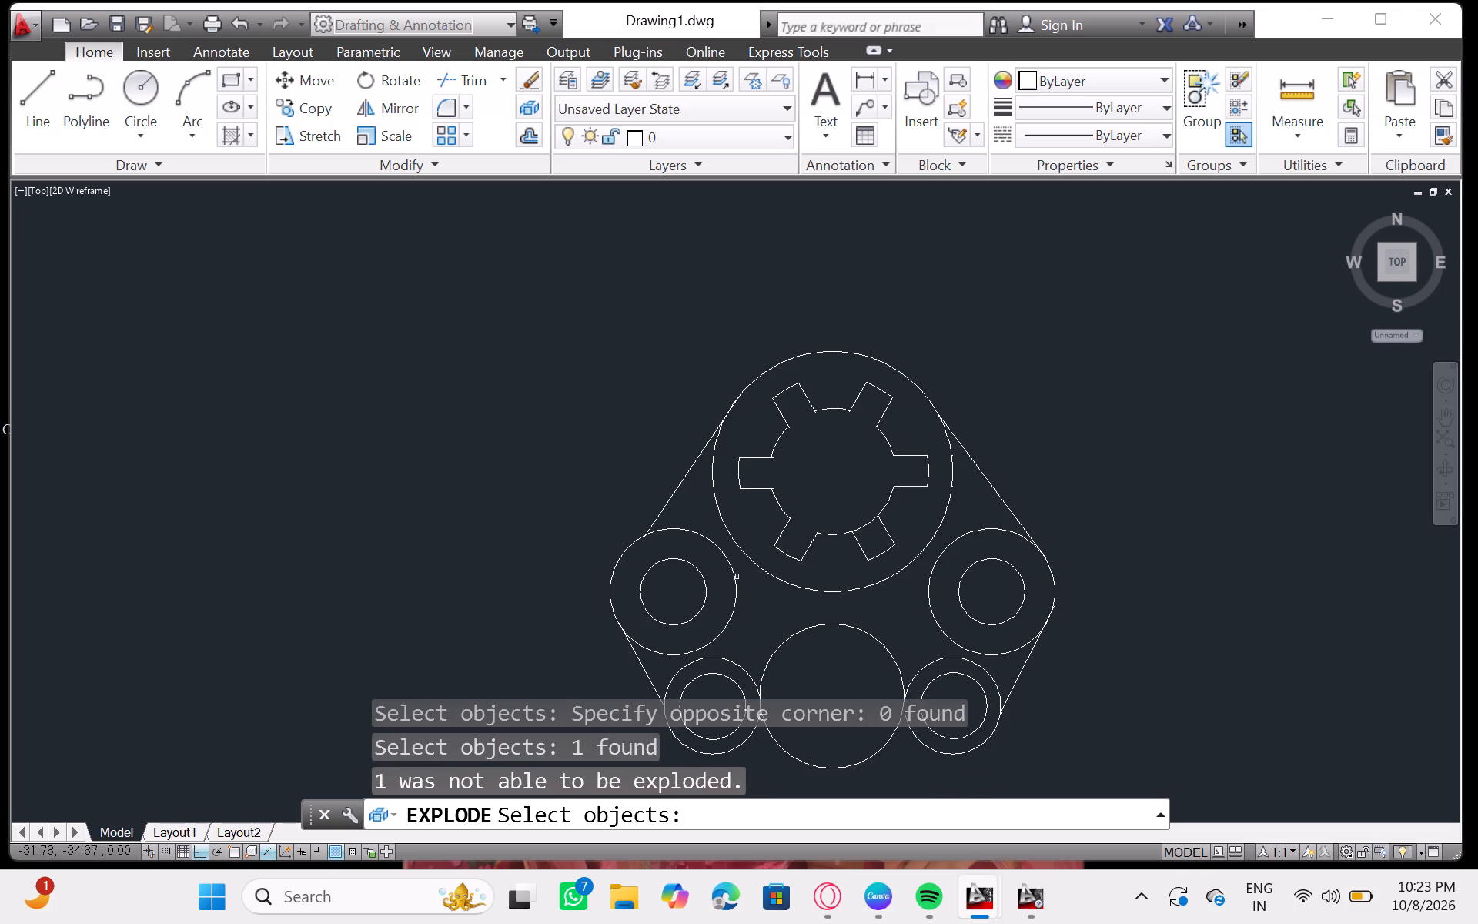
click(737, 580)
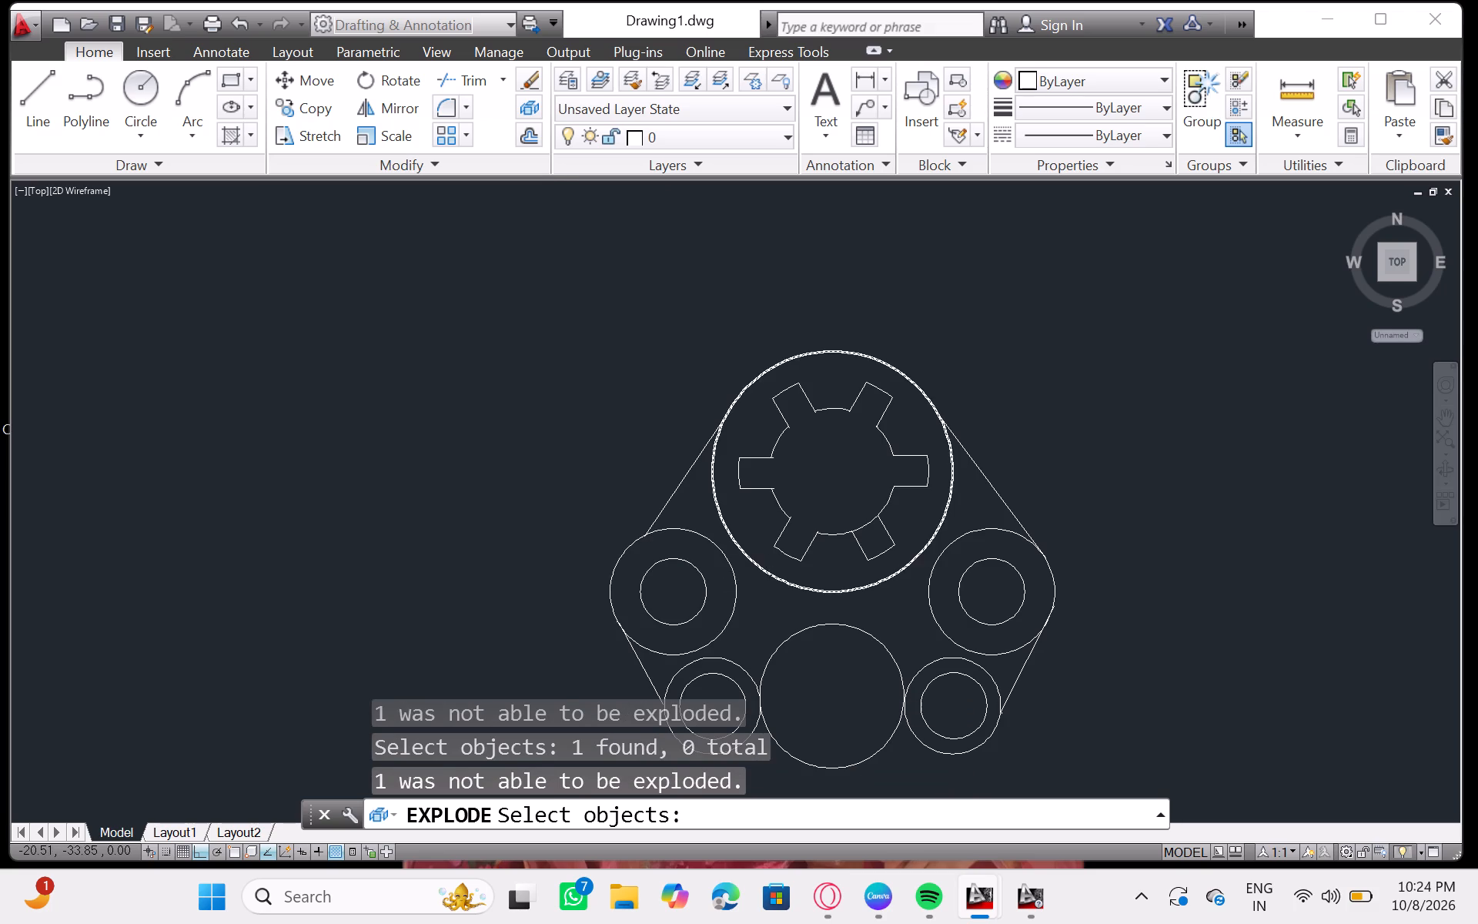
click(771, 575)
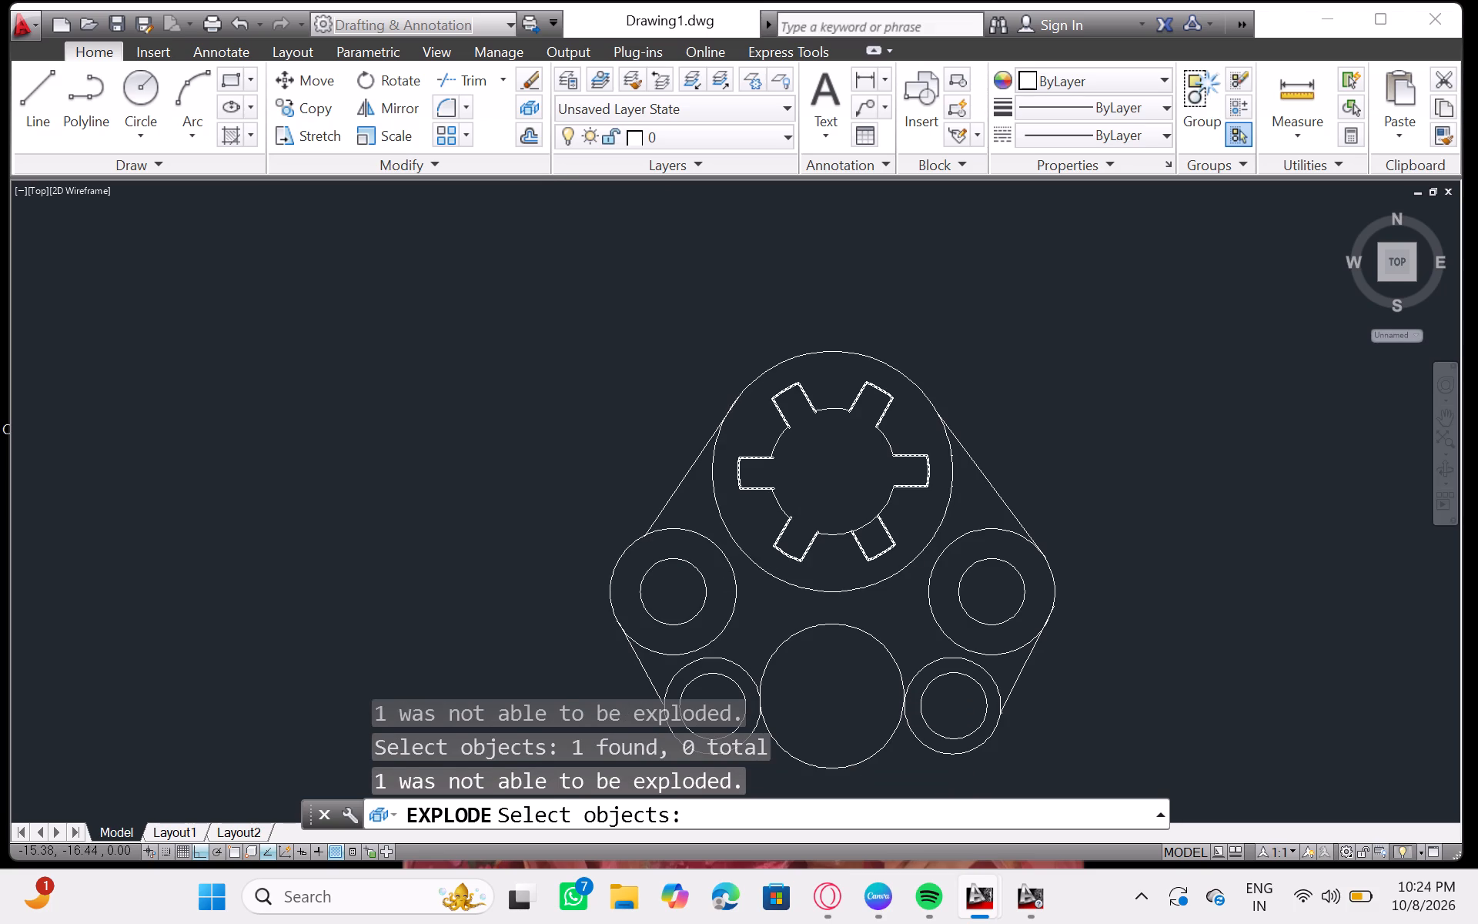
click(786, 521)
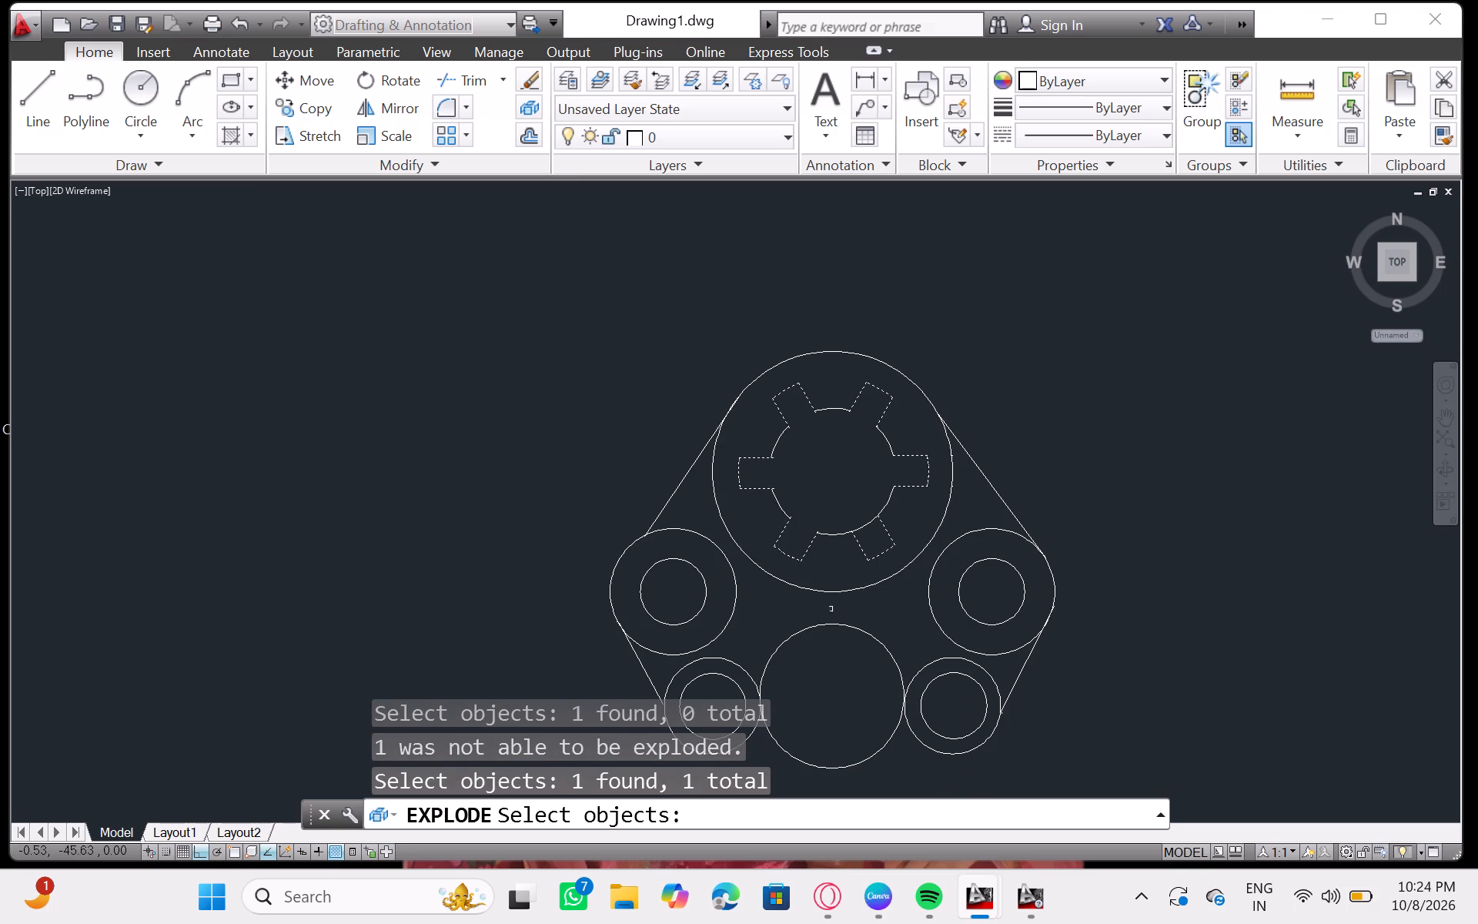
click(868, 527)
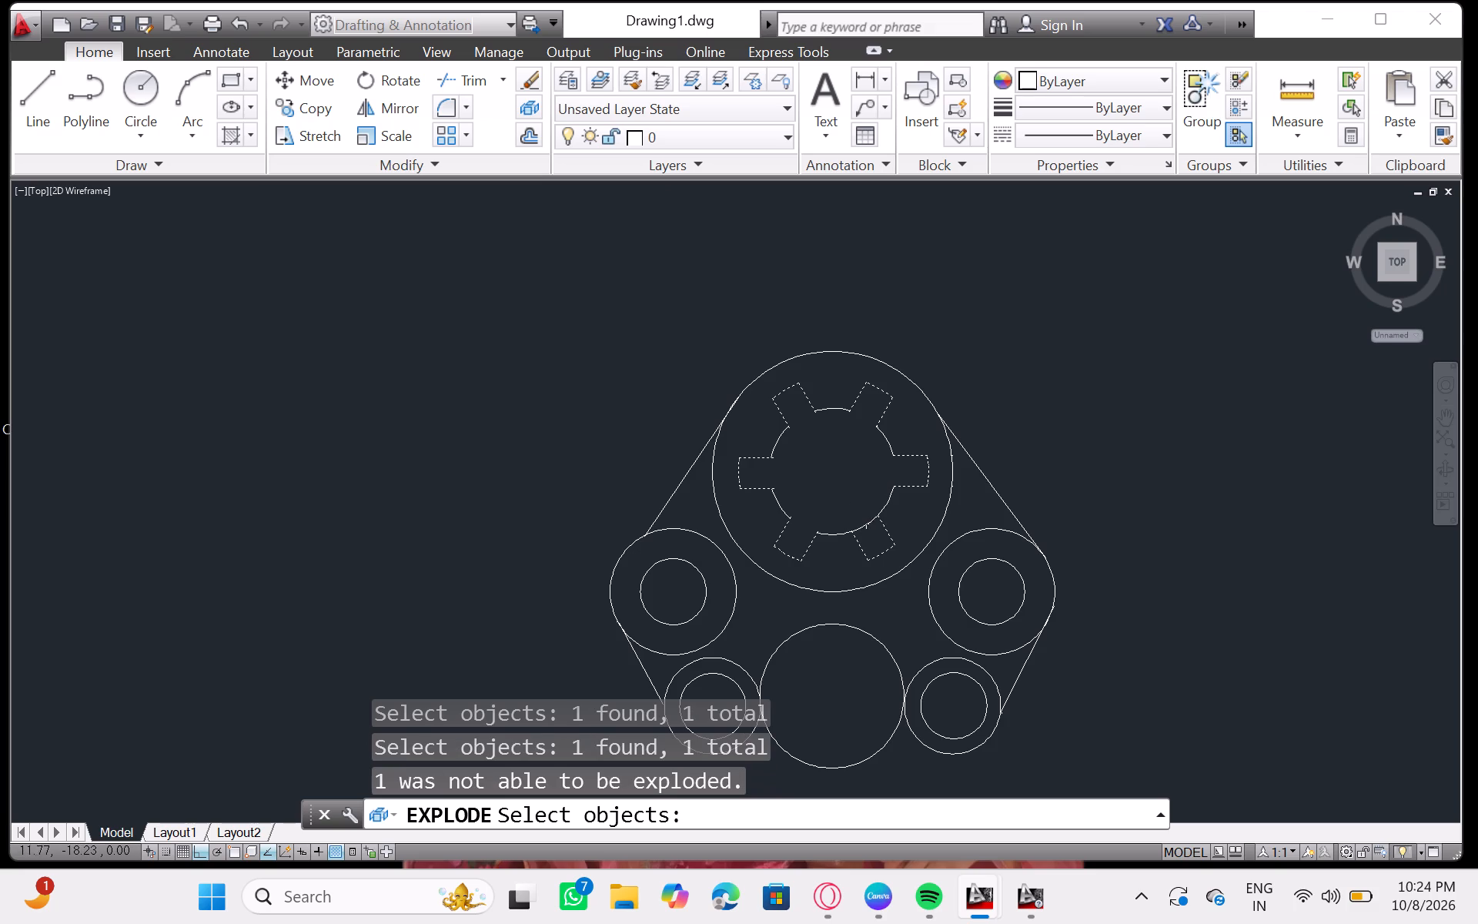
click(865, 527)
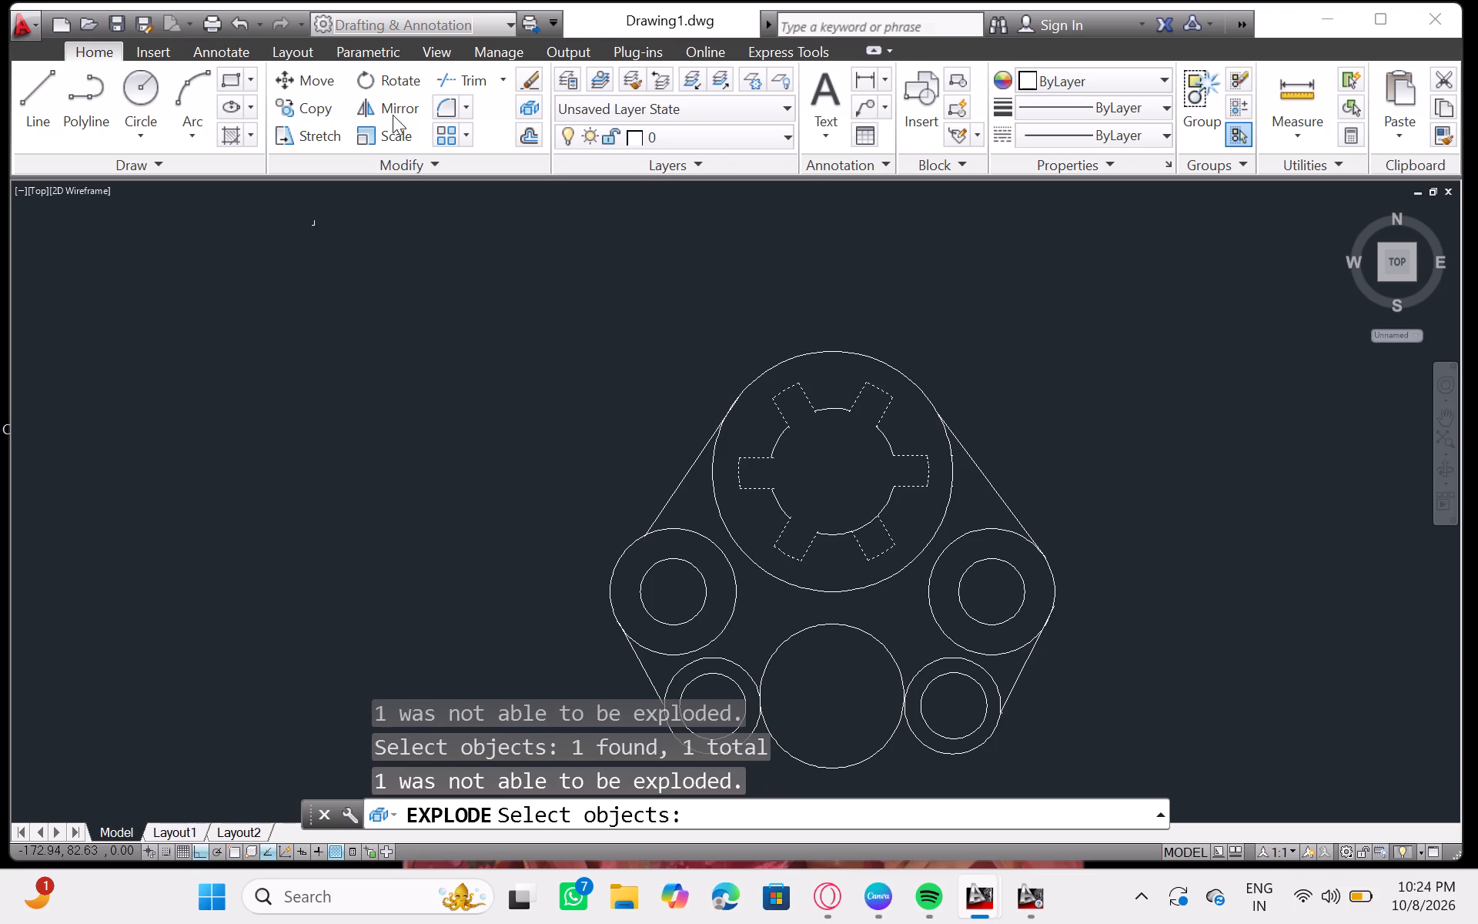
Start a Trim with the bore's lower-right arc, which crosses the lower-right slot's mouth, as the cutting edge.
click(490, 82)
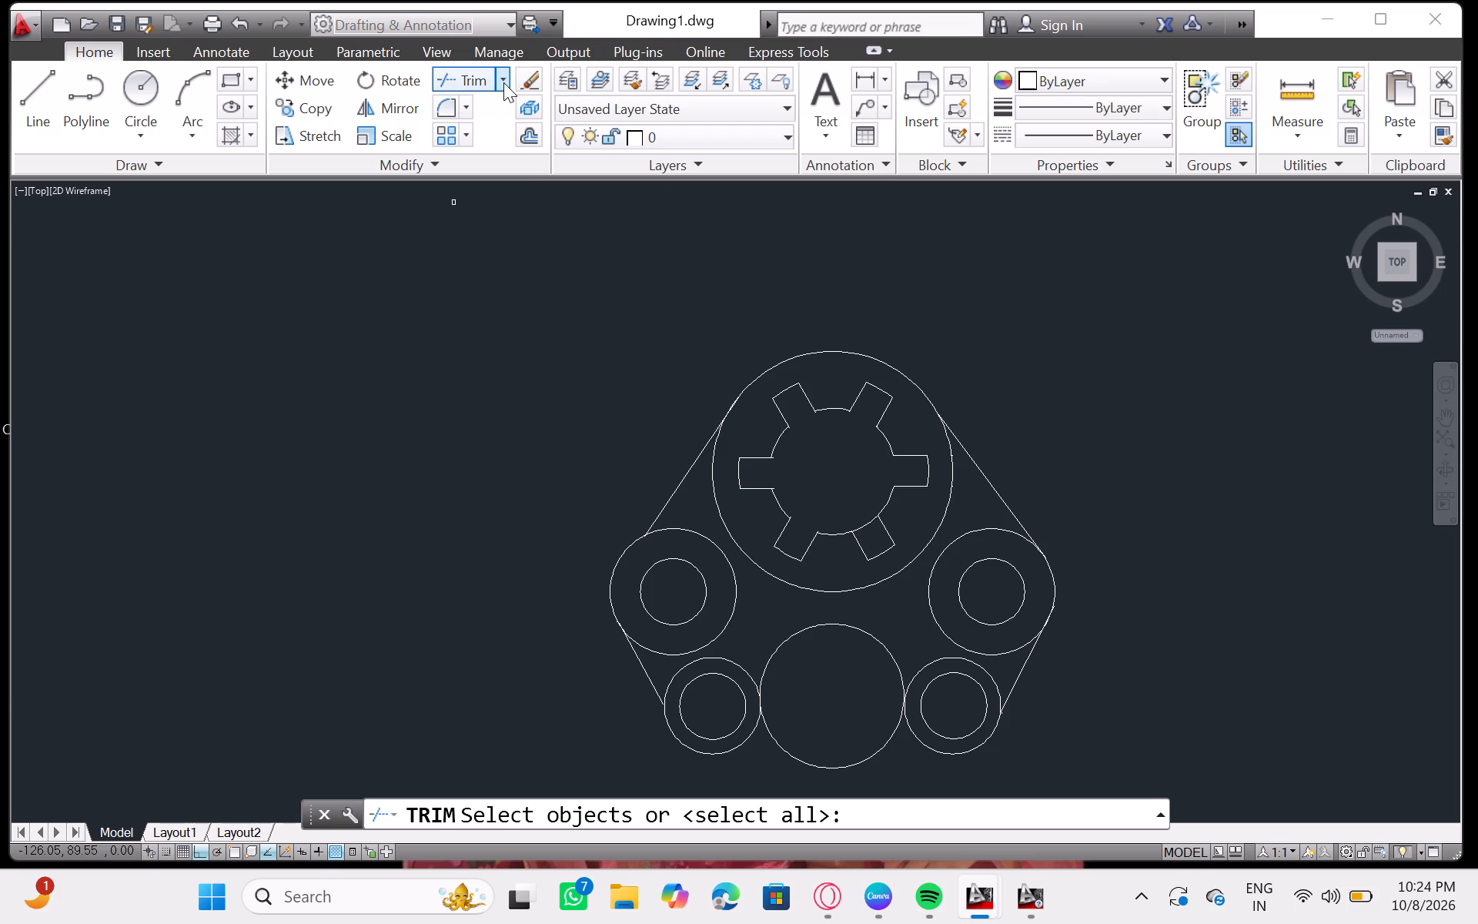
click(503, 82)
click(500, 113)
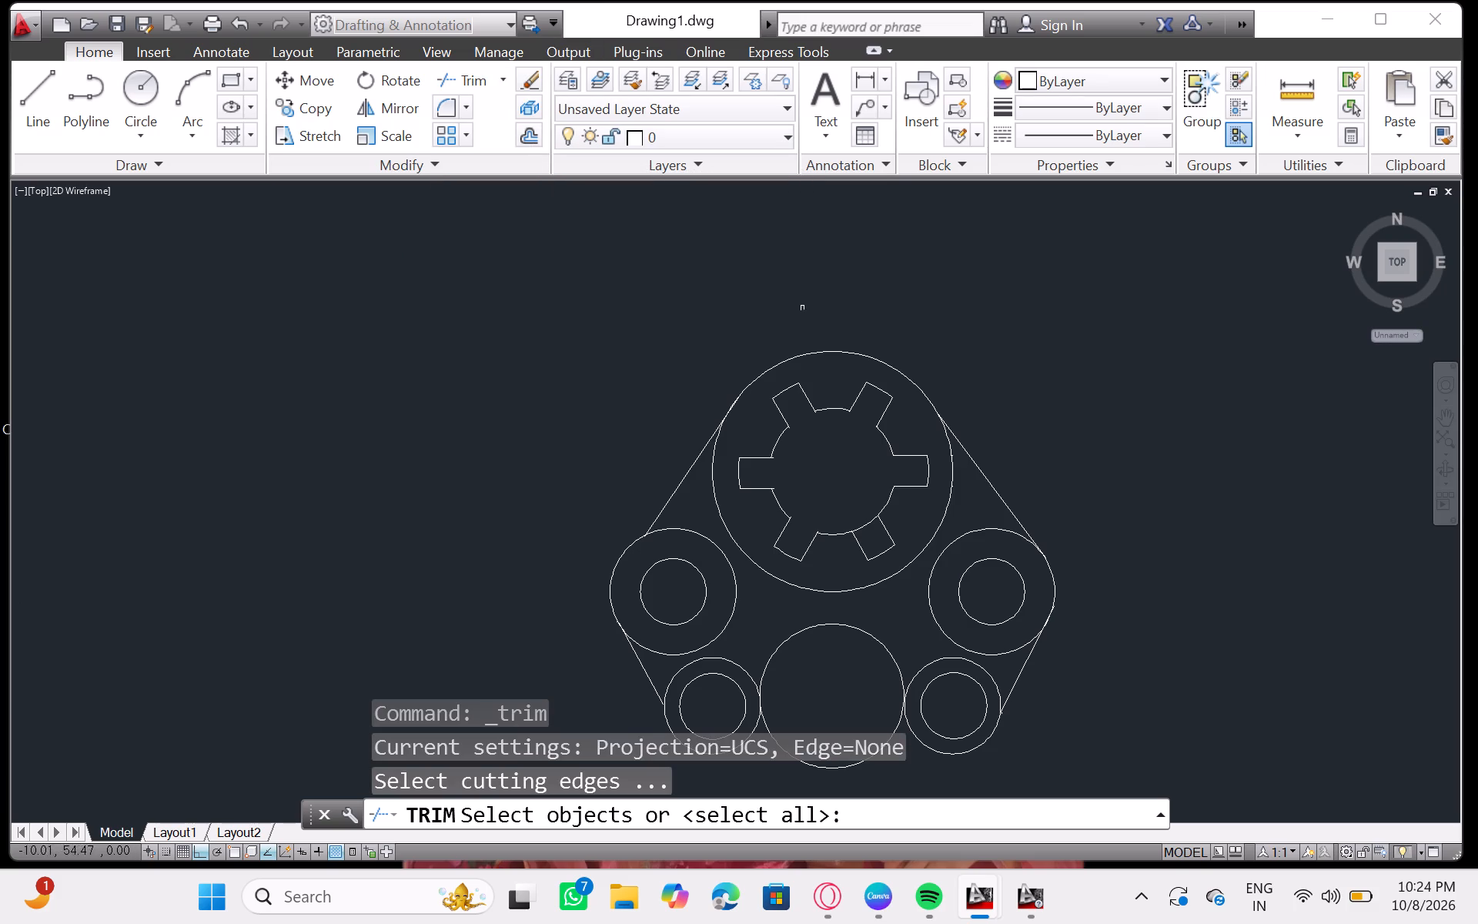
click(870, 524)
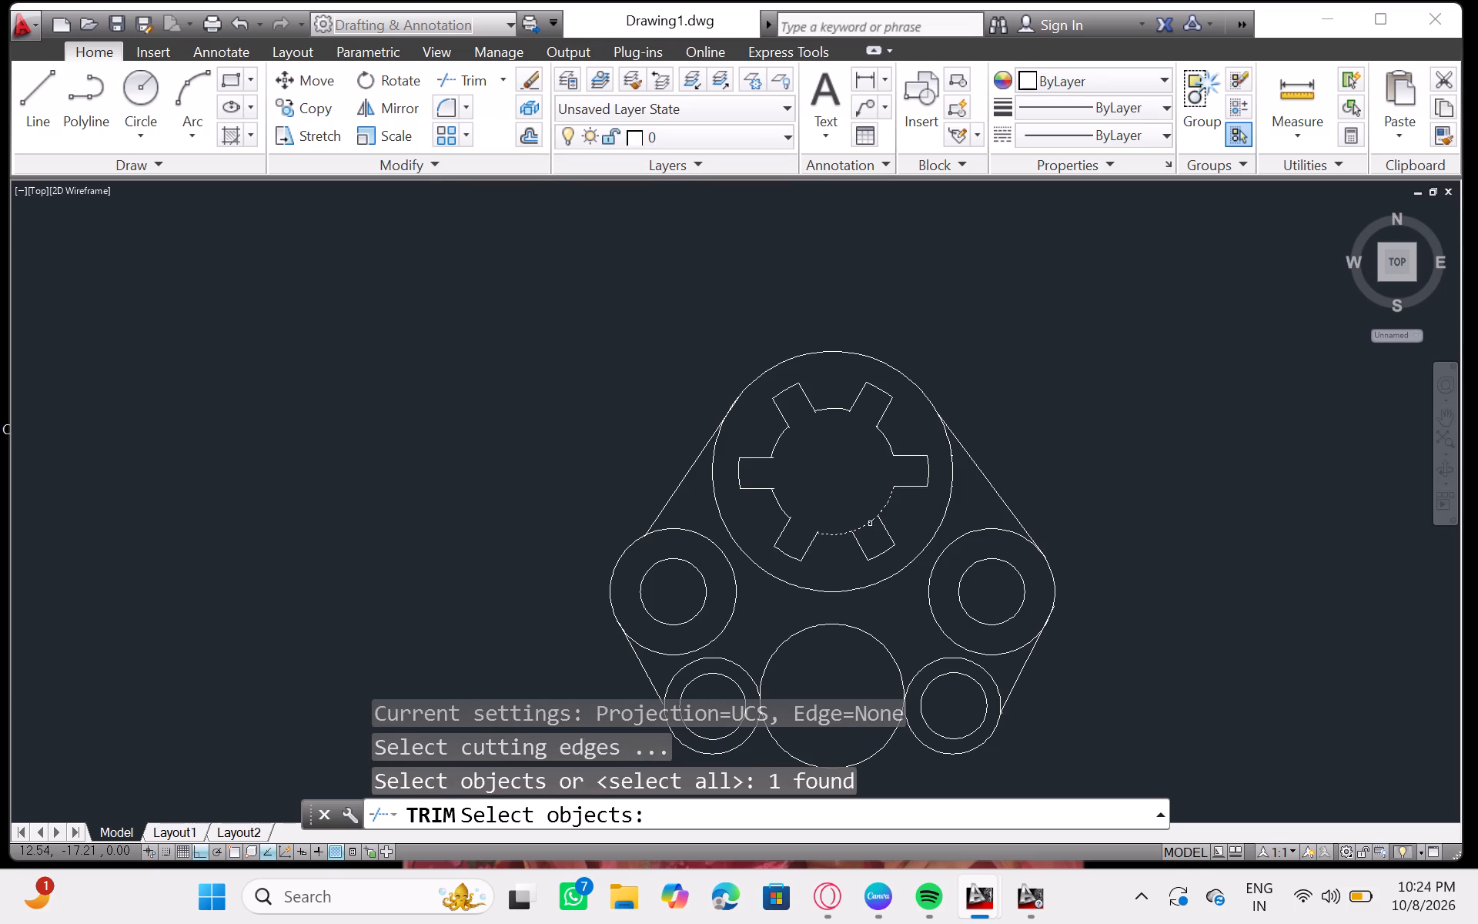
click(868, 521)
click(869, 520)
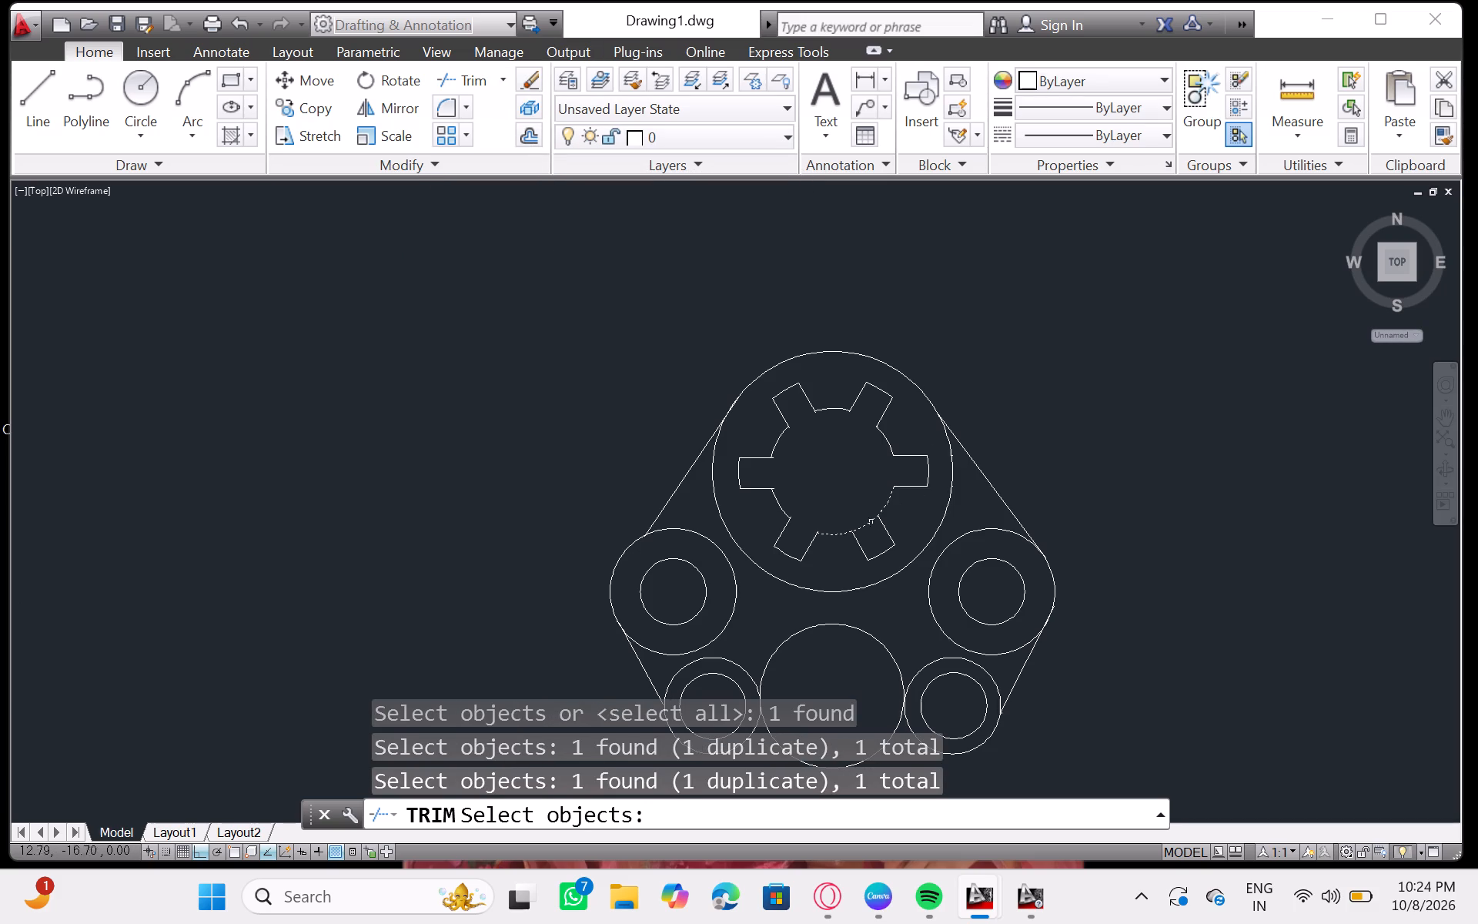
click(871, 522)
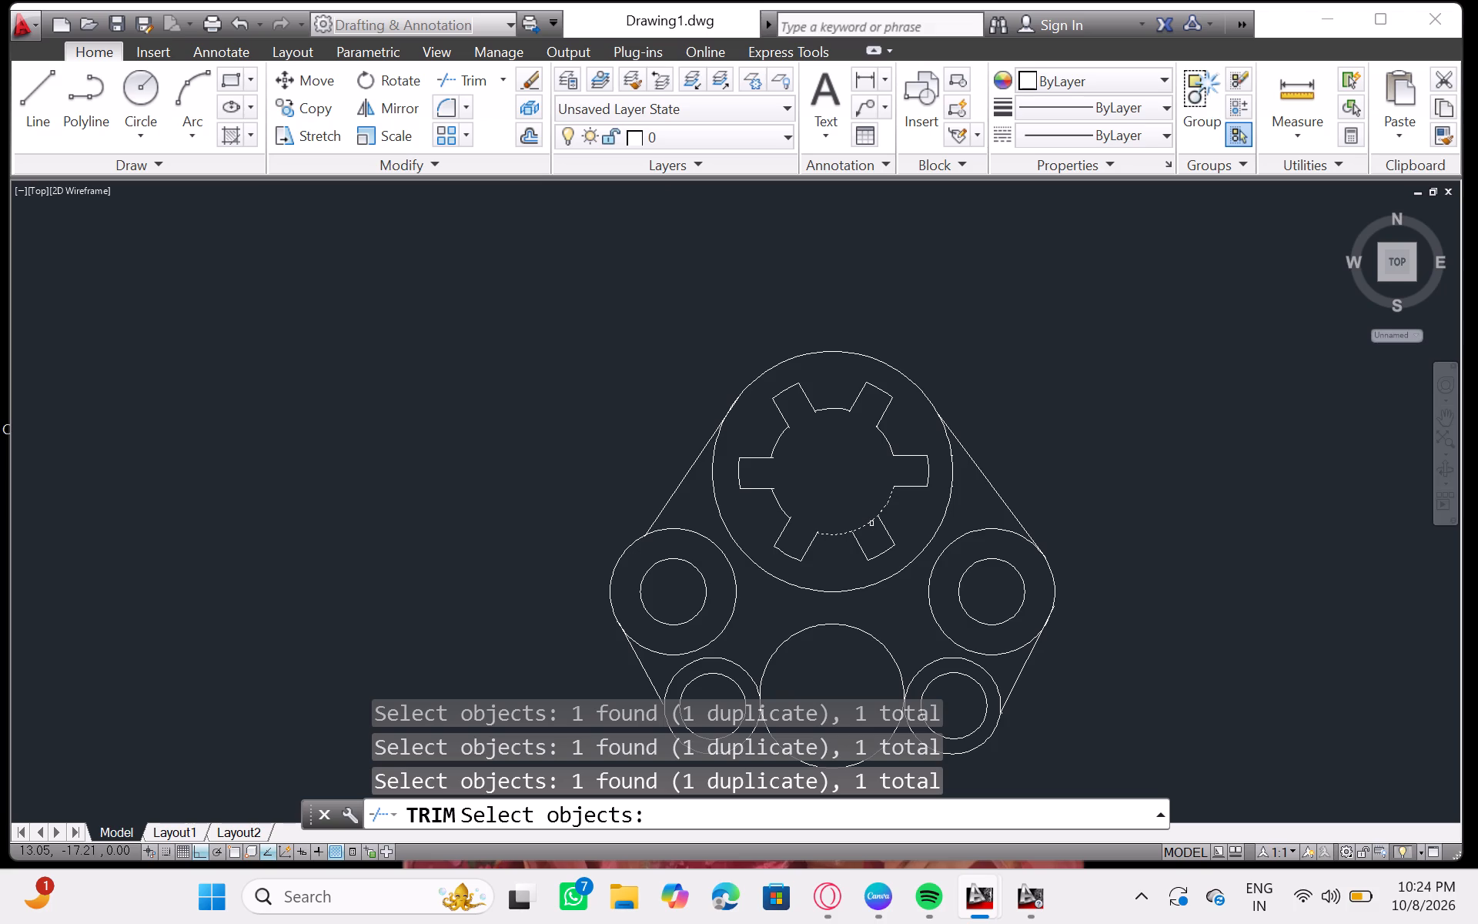
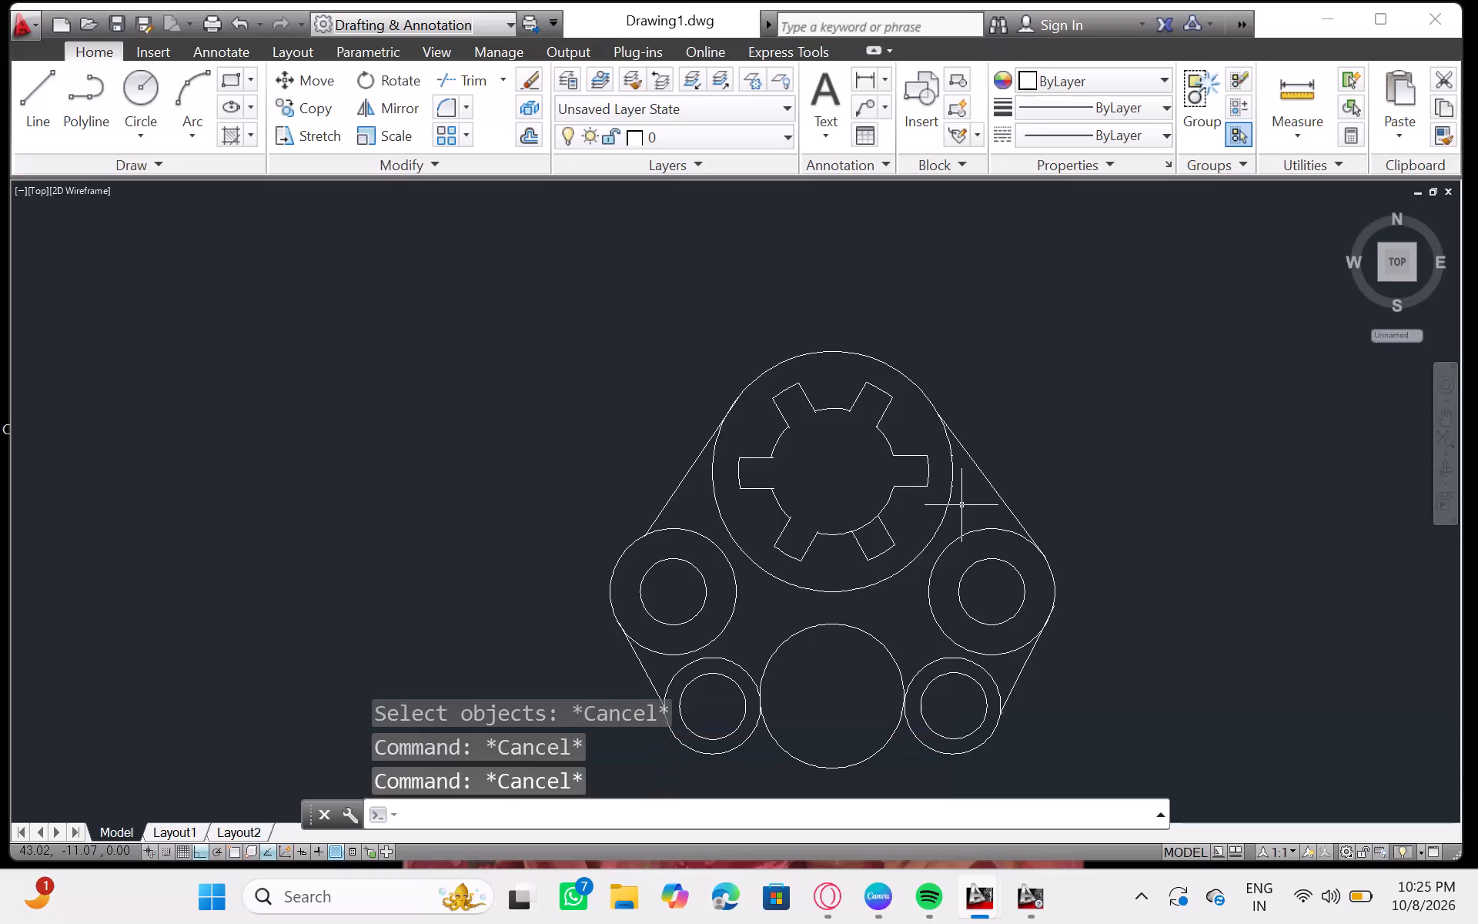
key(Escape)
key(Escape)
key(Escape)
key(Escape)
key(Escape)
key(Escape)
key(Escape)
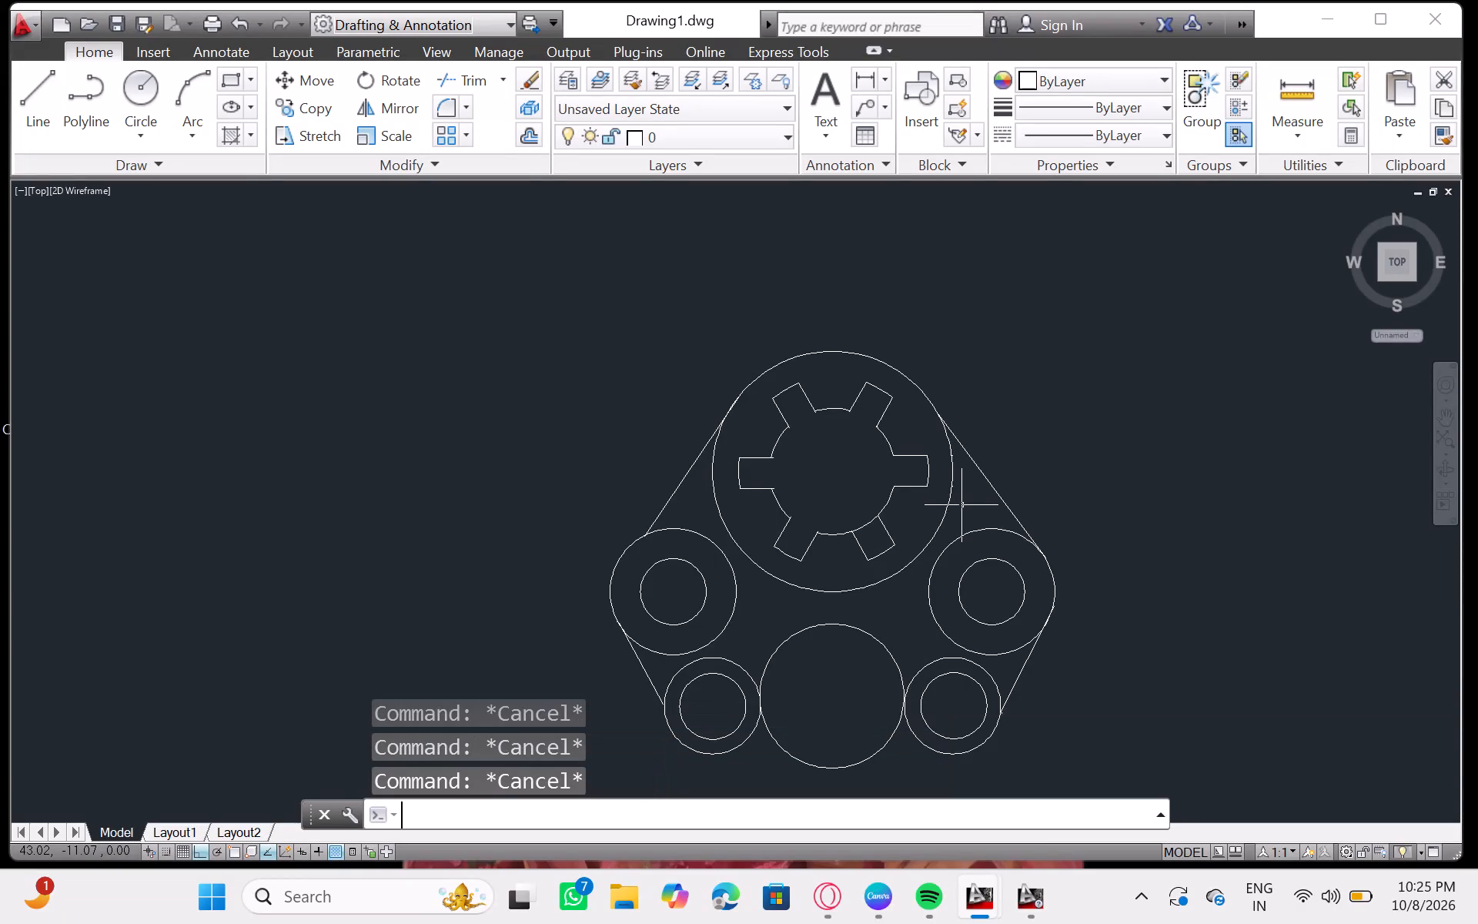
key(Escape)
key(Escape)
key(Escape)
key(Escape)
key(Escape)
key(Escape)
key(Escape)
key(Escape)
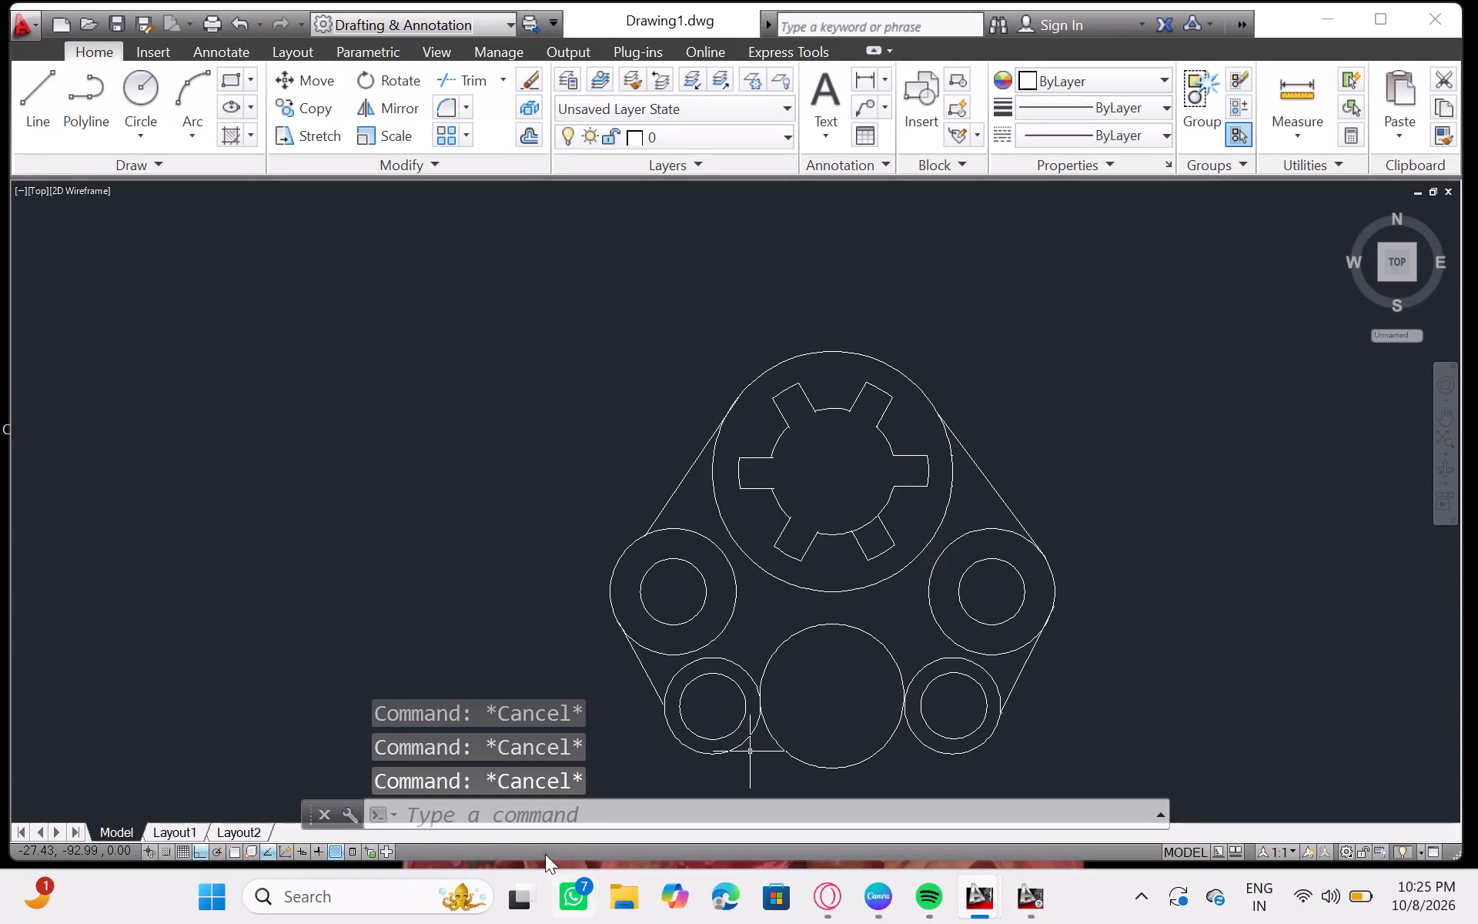
Set the PICKSTYLE system variable to 0.
click(559, 813)
text(pic)
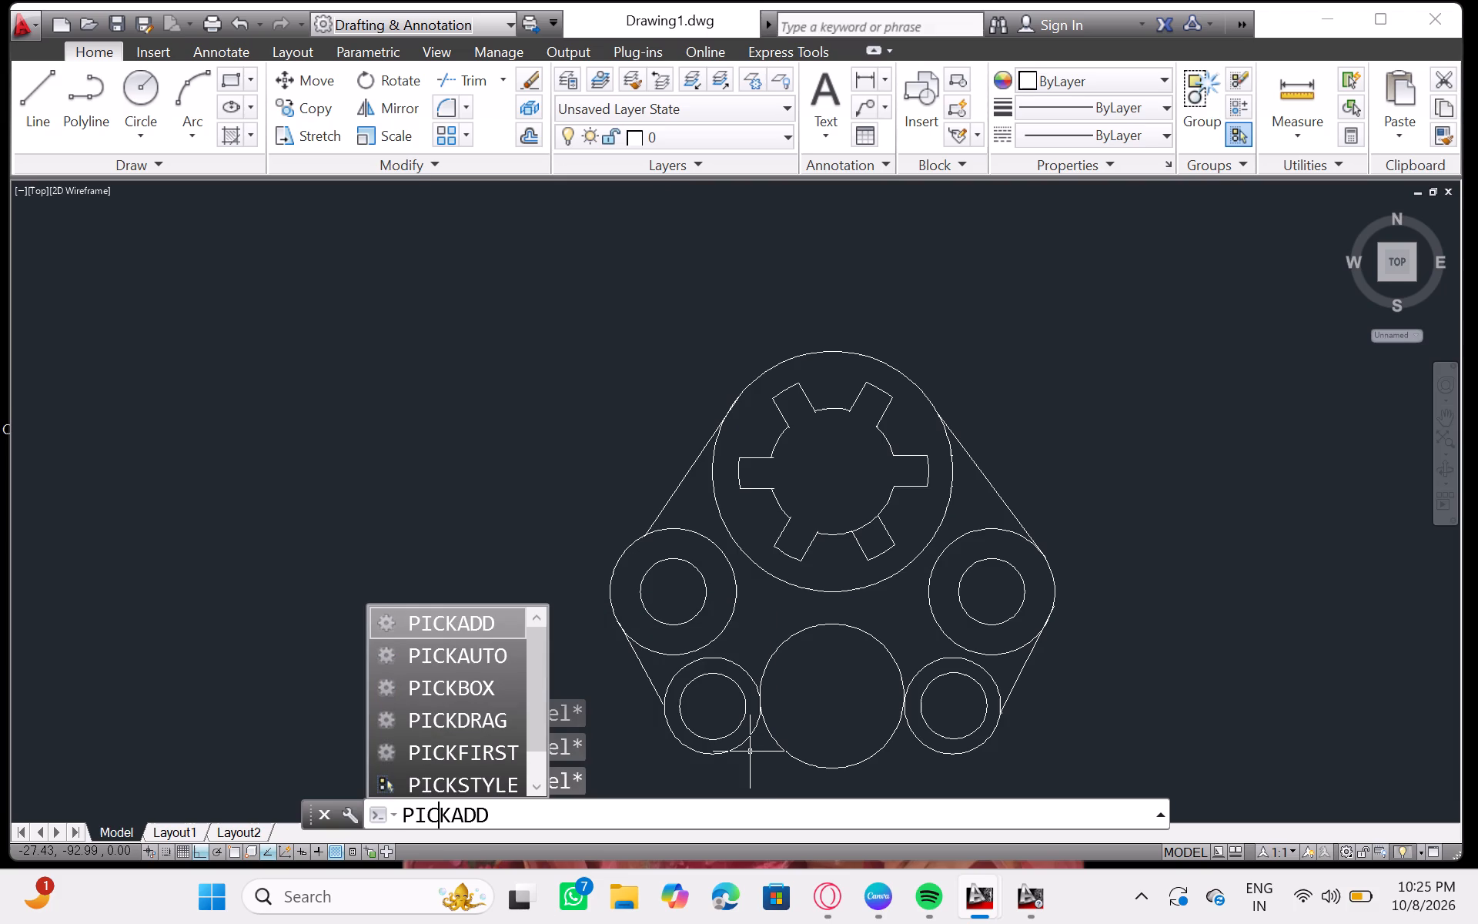
key(k)
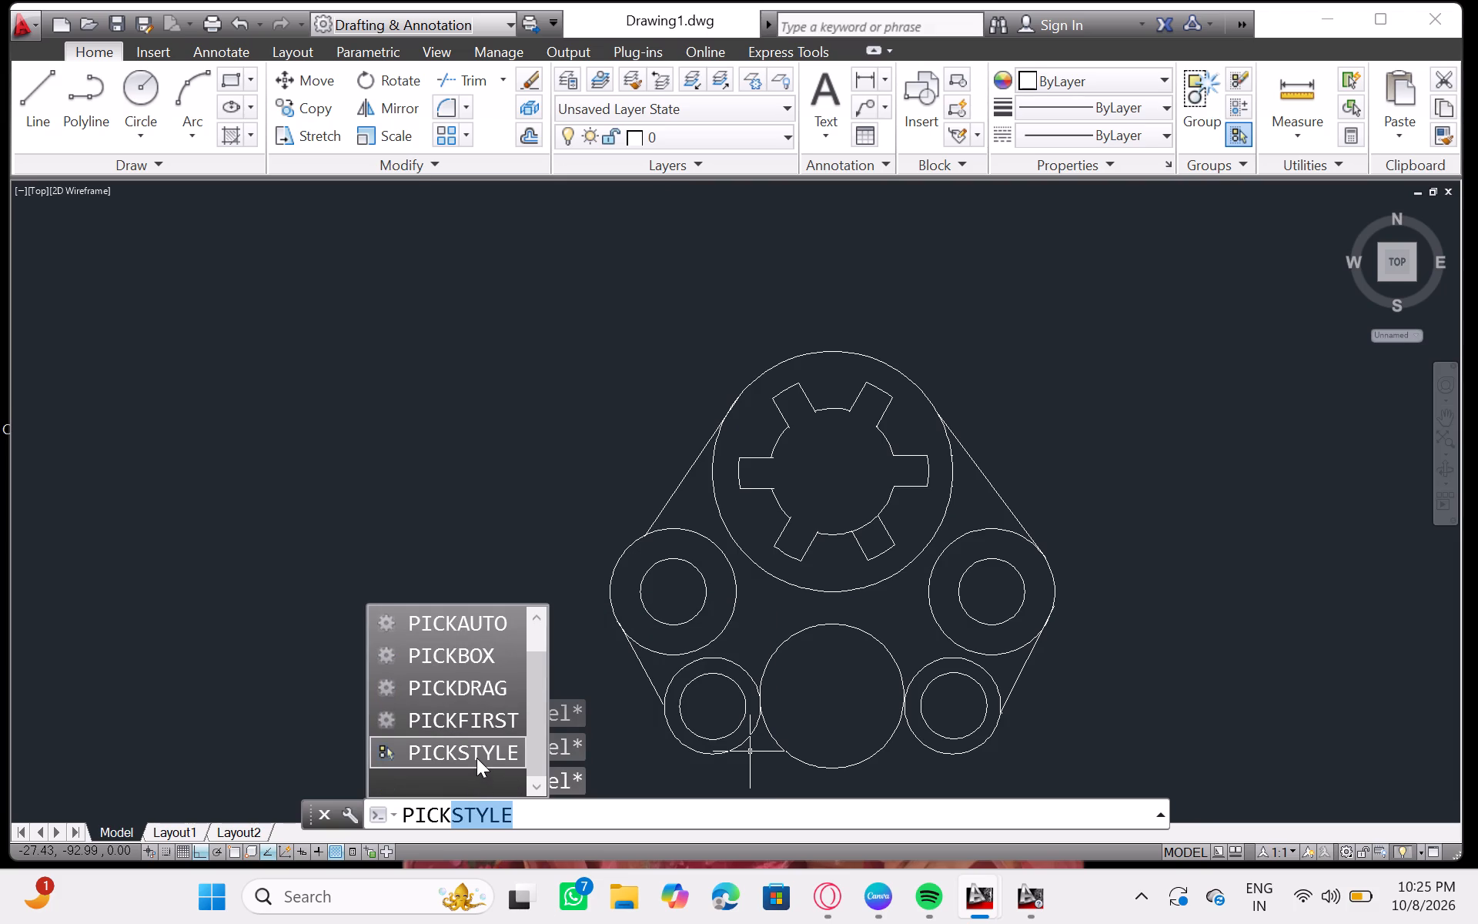
key(Return)
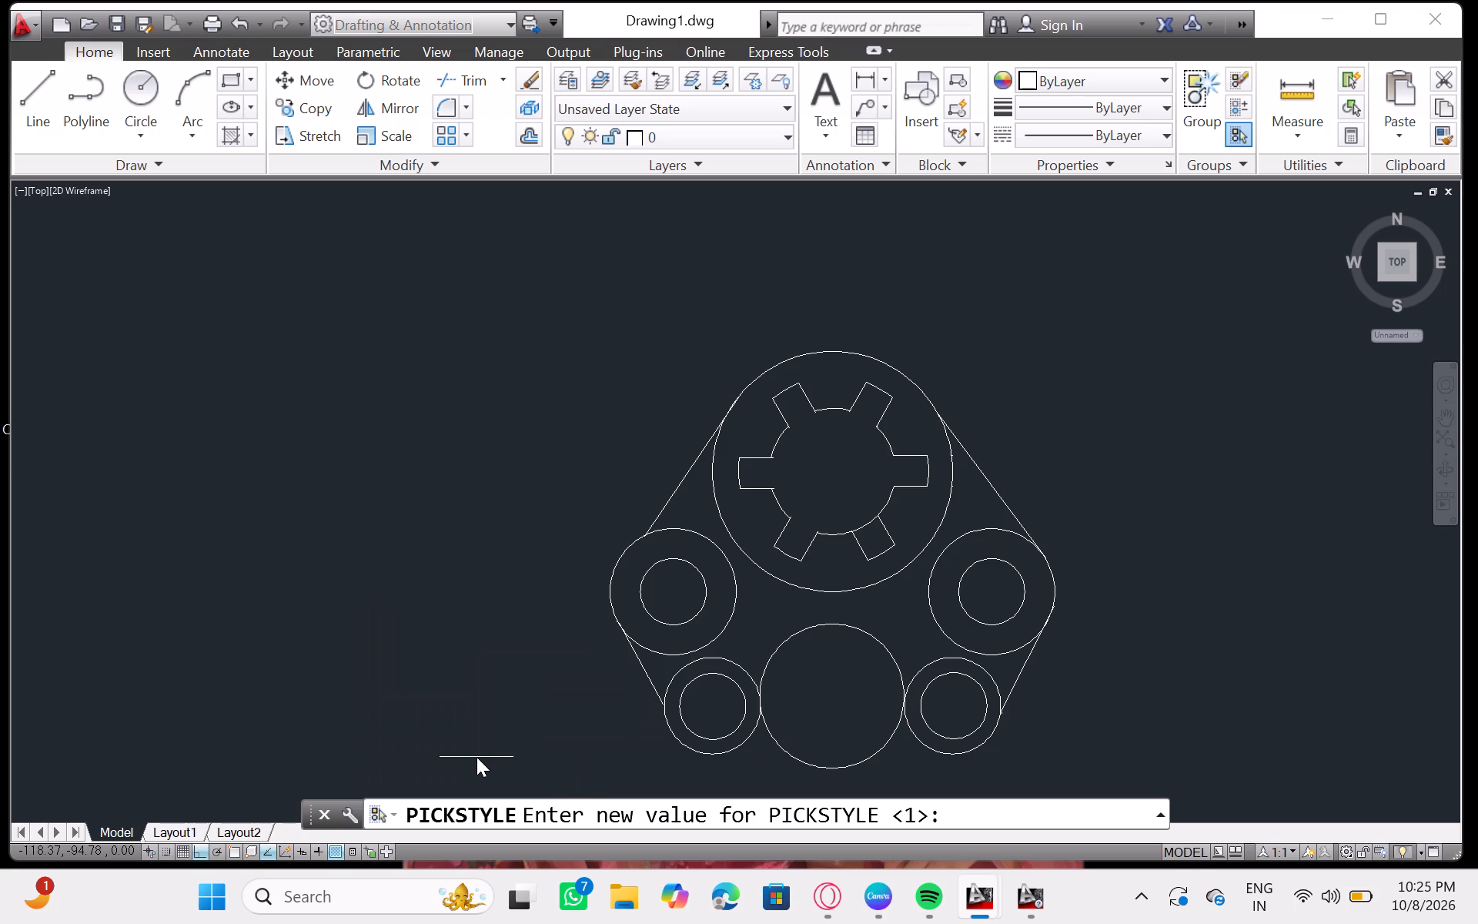
key(0)
key(Return)
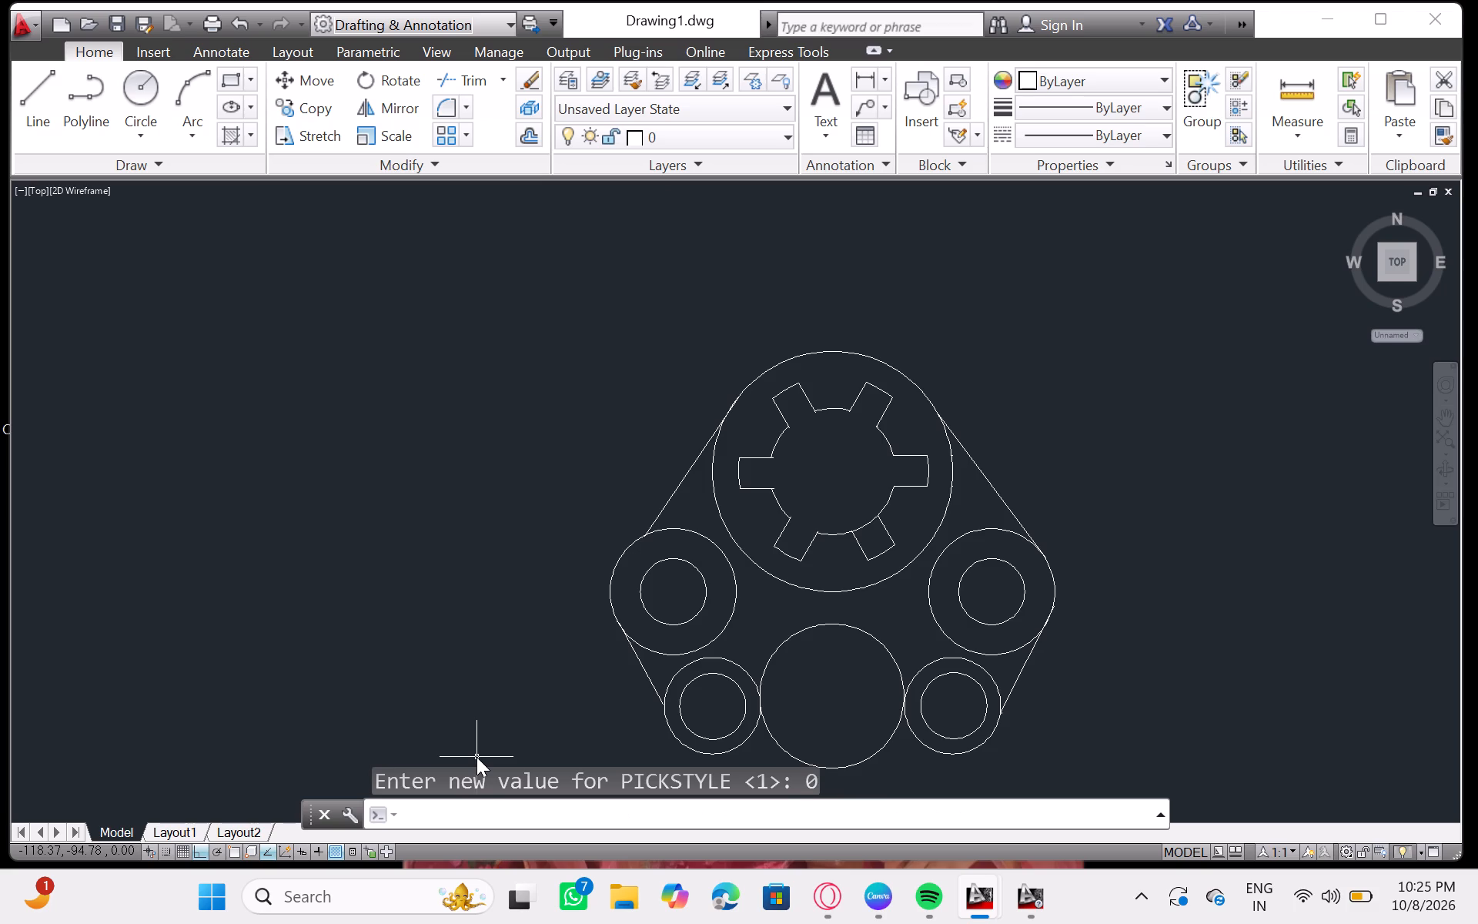
key(Escape)
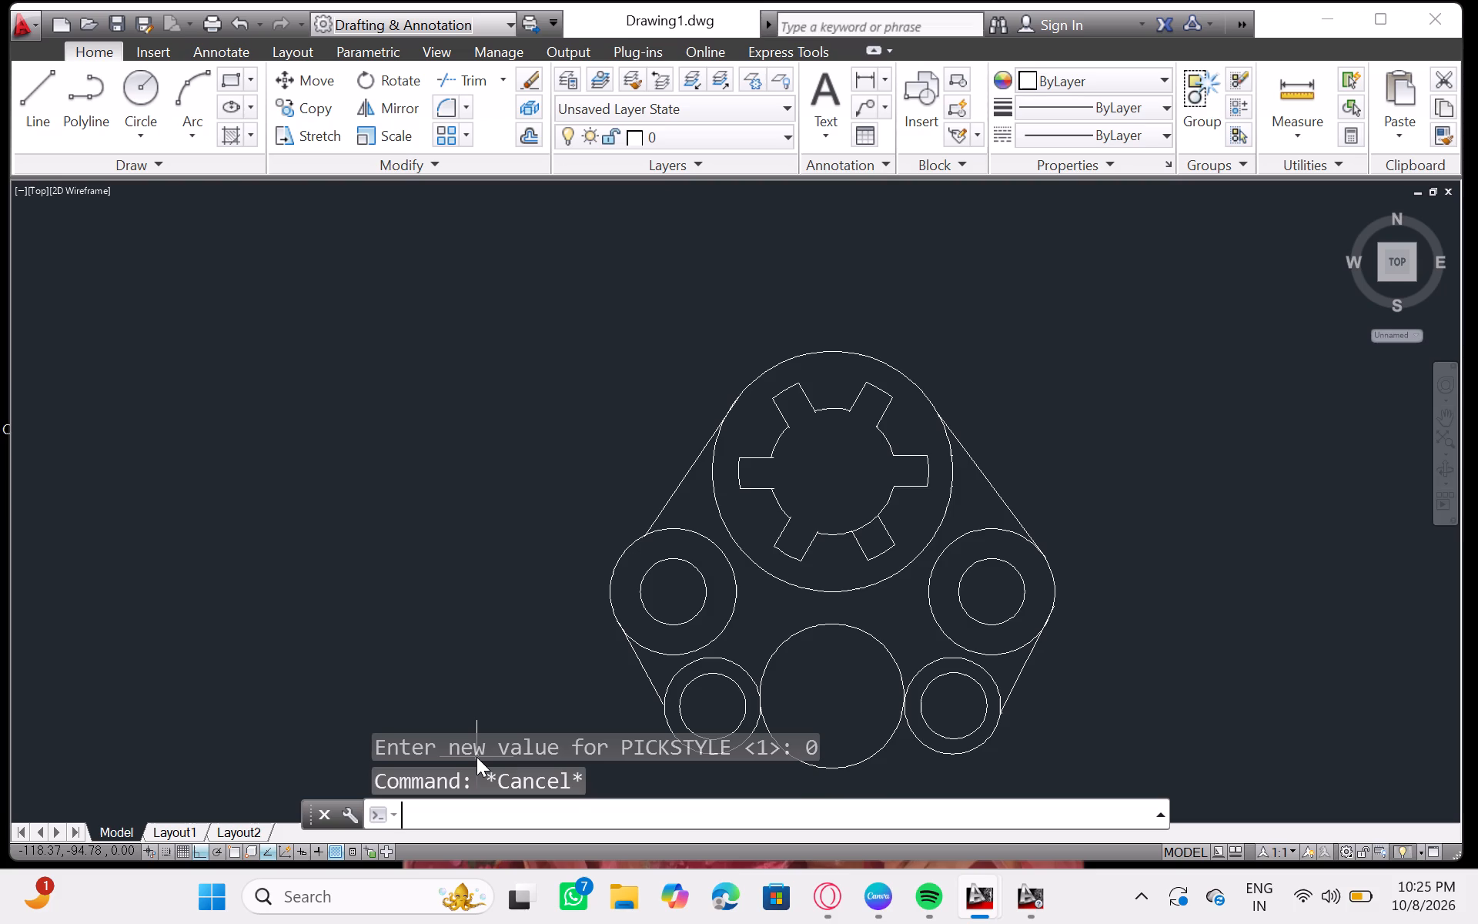
Check what gets selected together with the slotted bore's lower-right arc, and clear the selection.
click(865, 526)
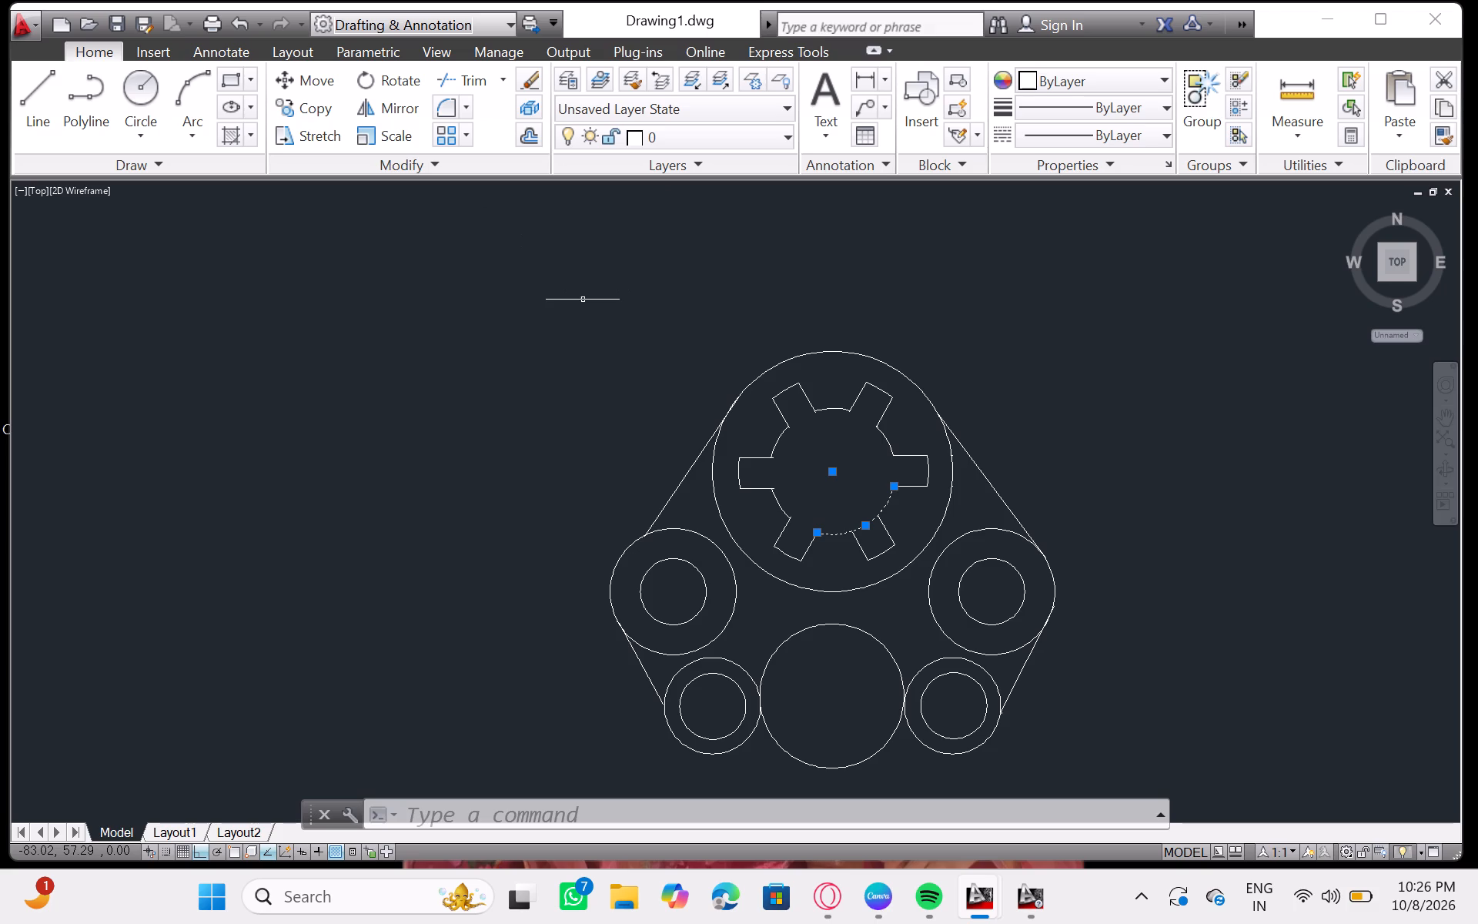
key(Escape)
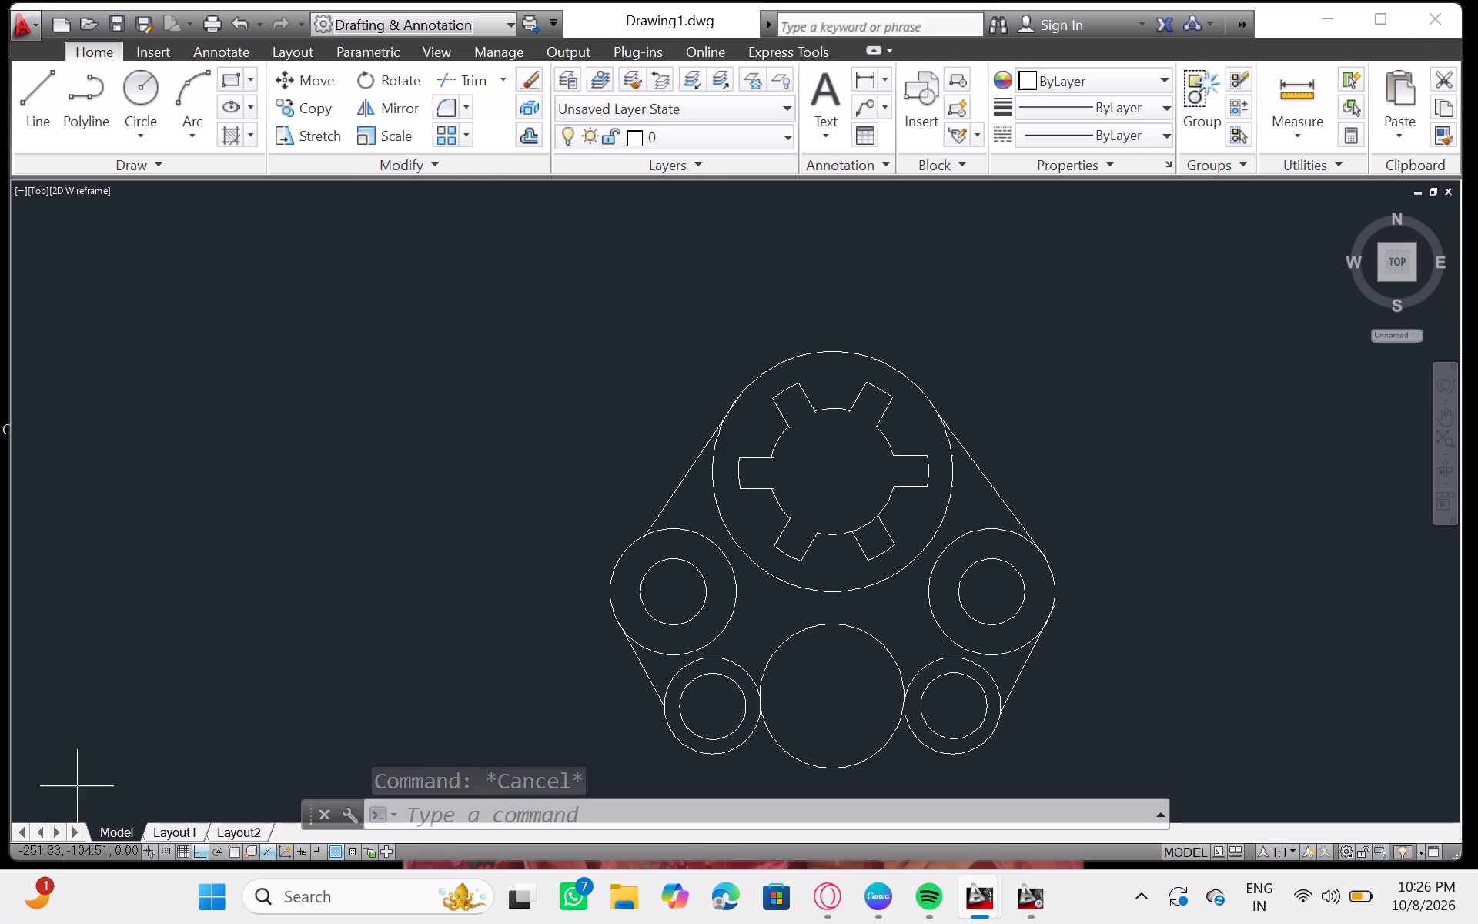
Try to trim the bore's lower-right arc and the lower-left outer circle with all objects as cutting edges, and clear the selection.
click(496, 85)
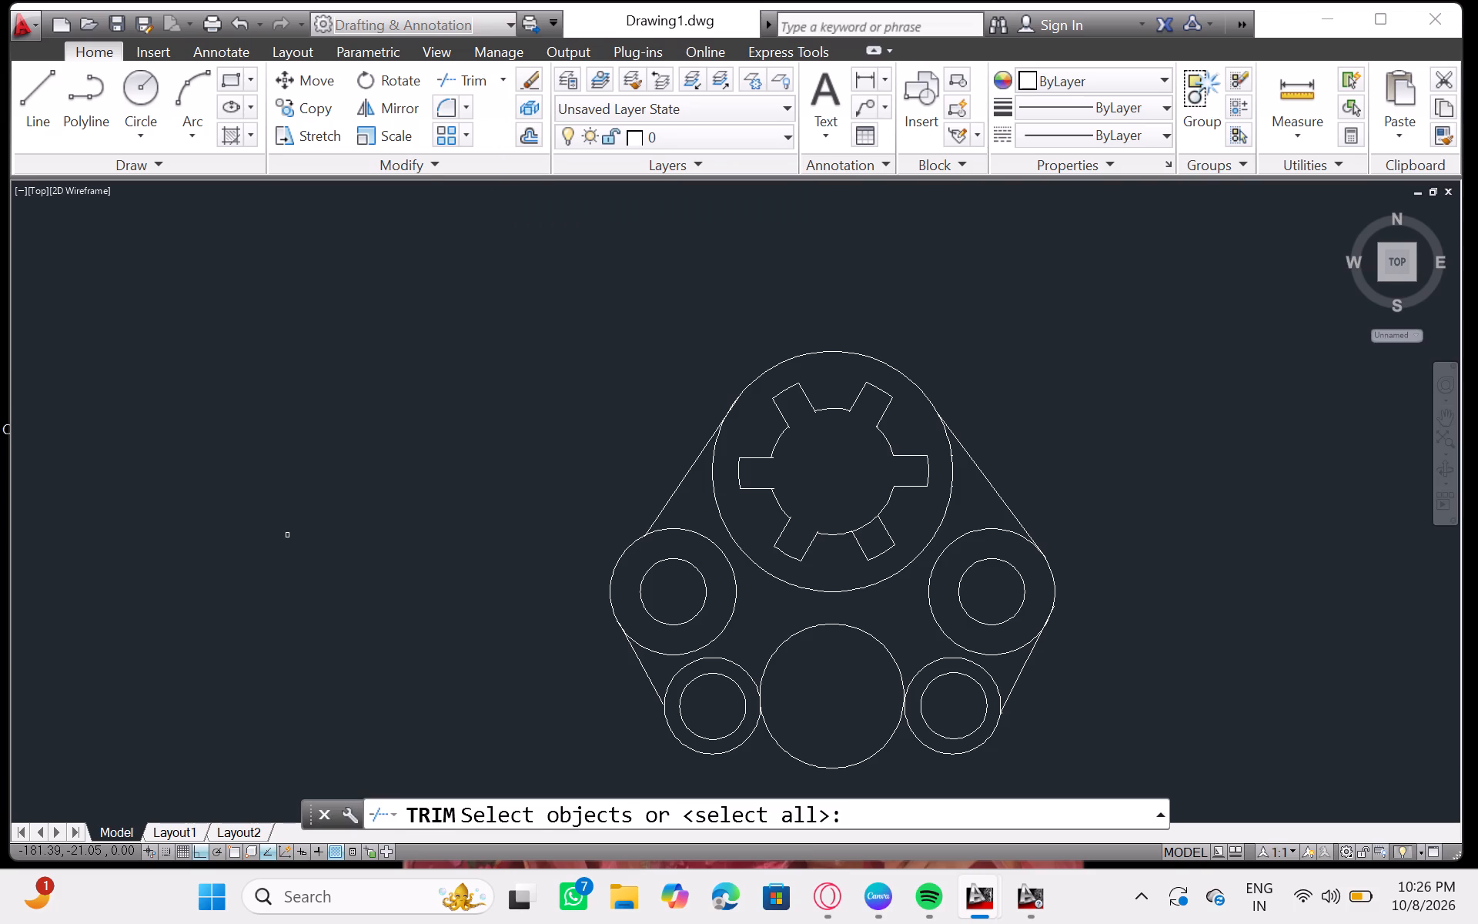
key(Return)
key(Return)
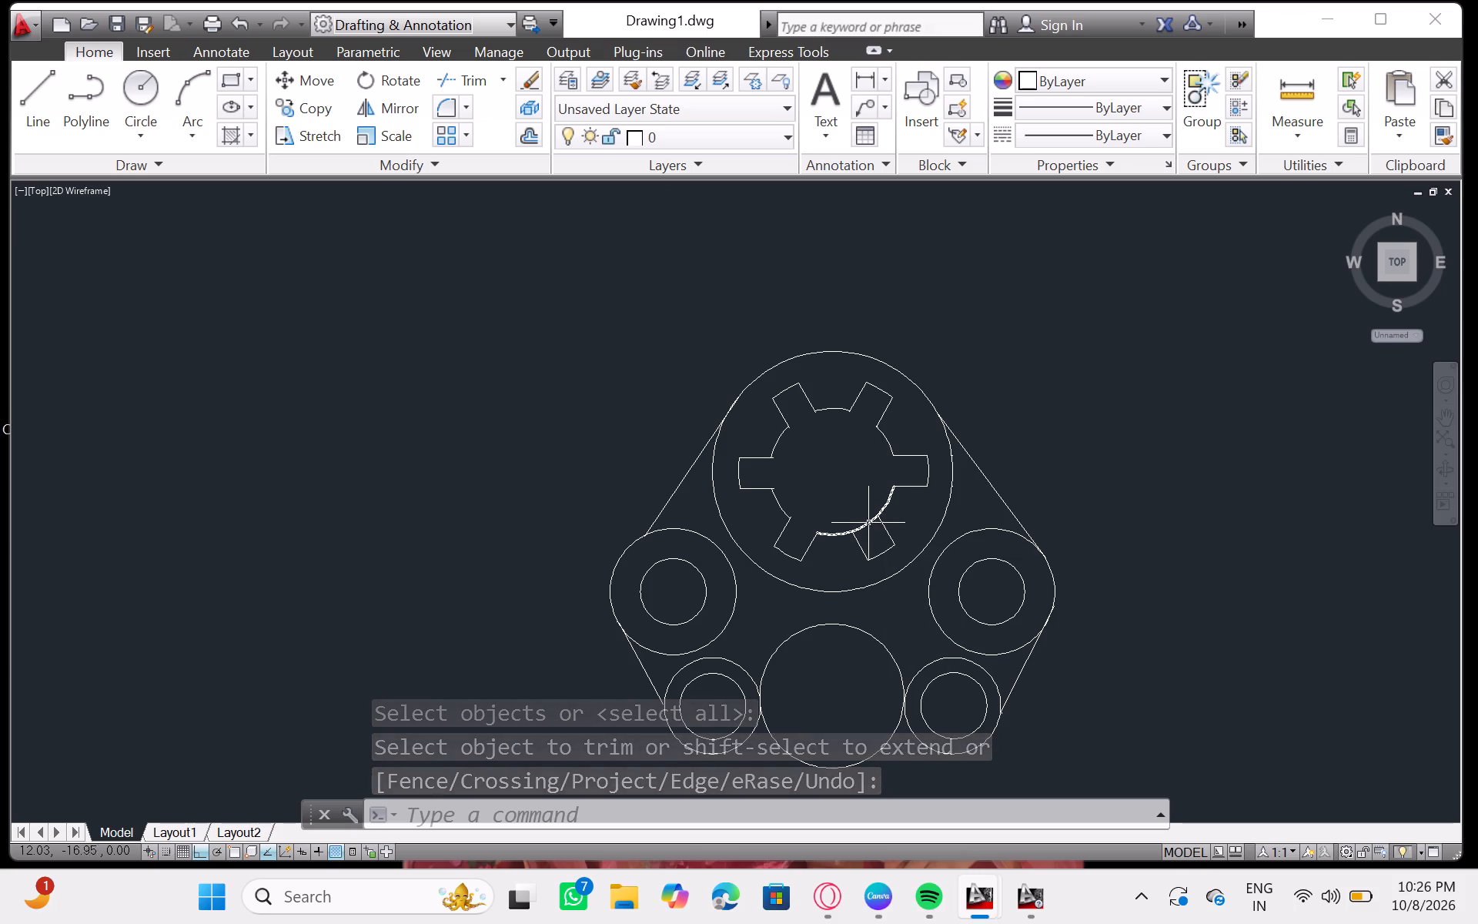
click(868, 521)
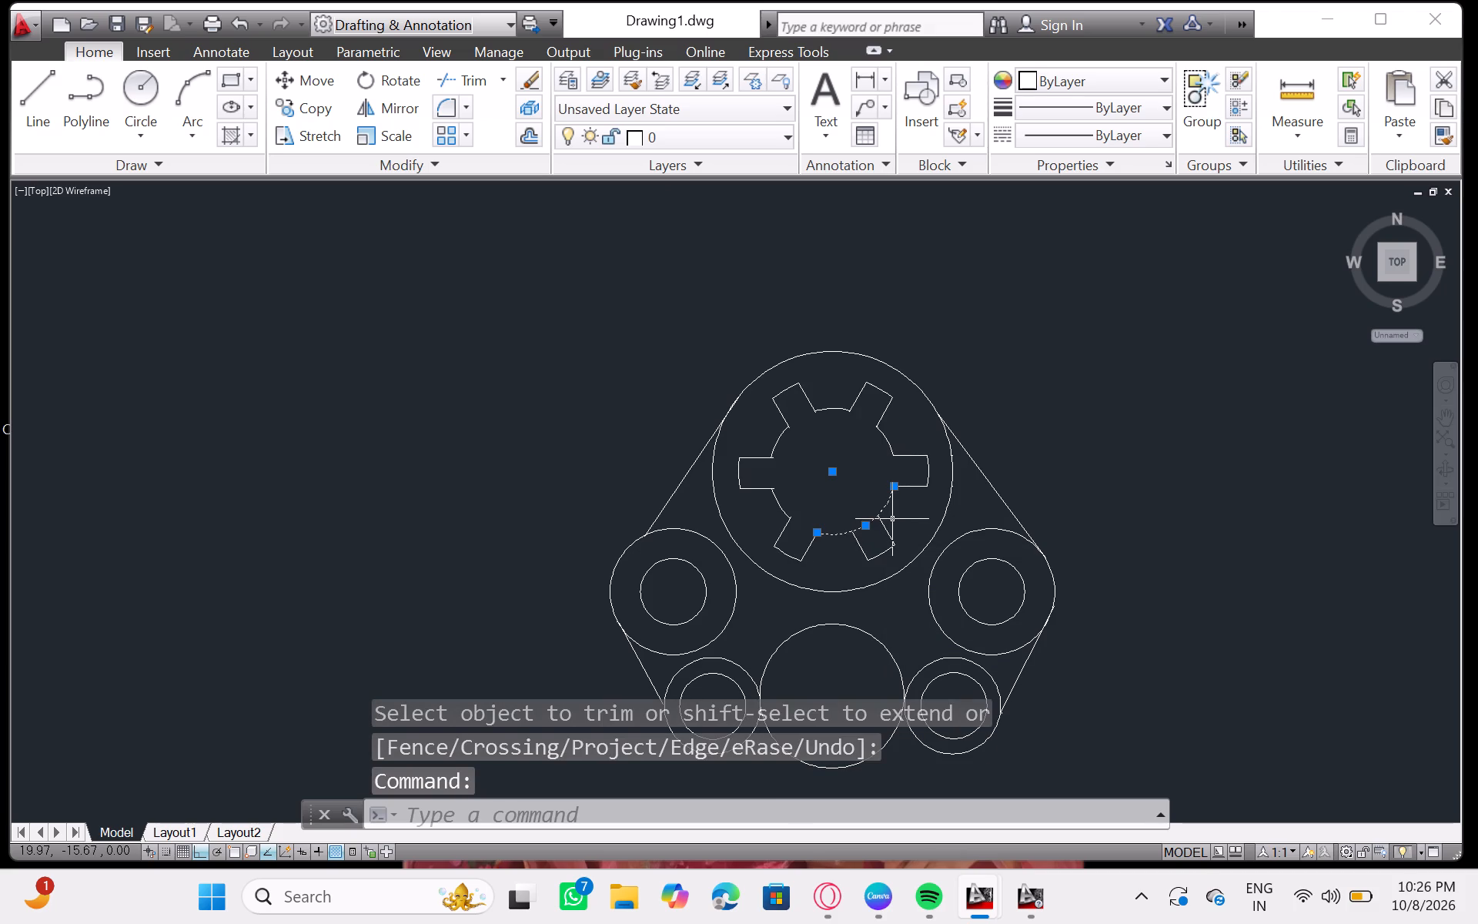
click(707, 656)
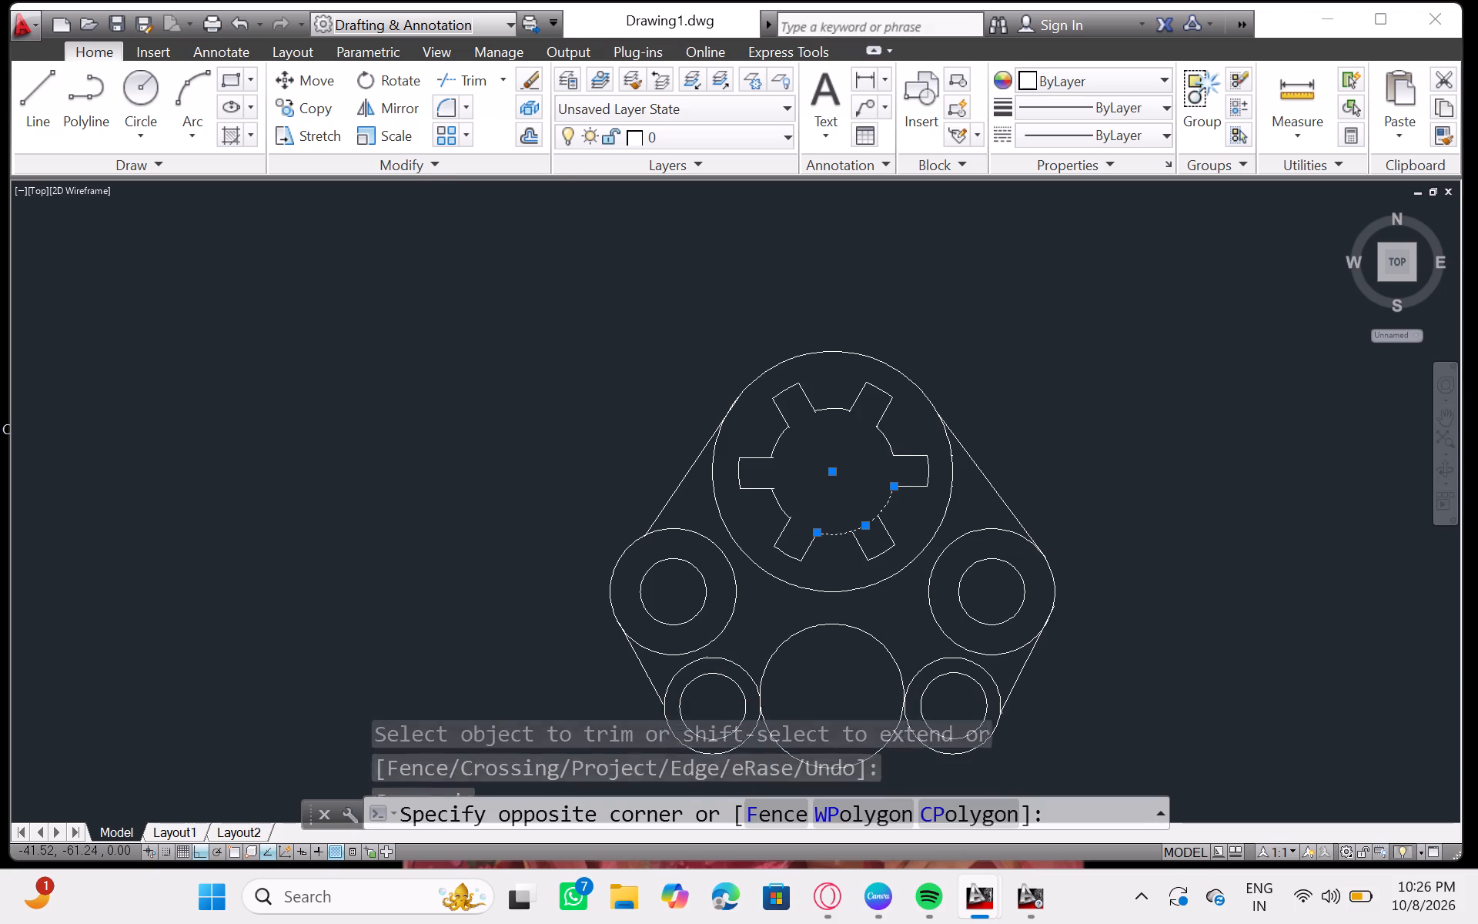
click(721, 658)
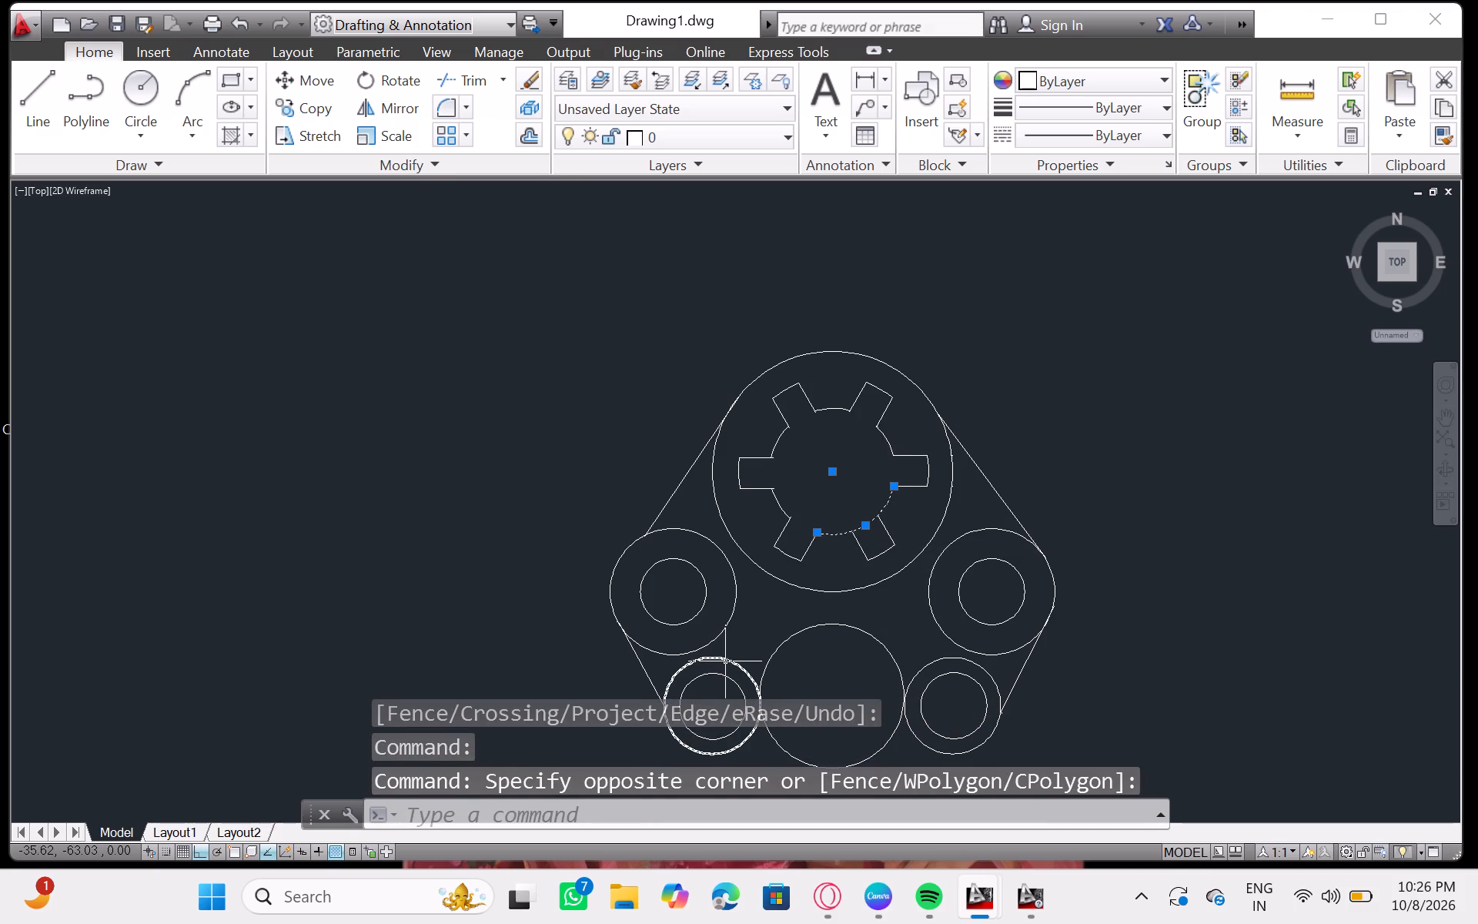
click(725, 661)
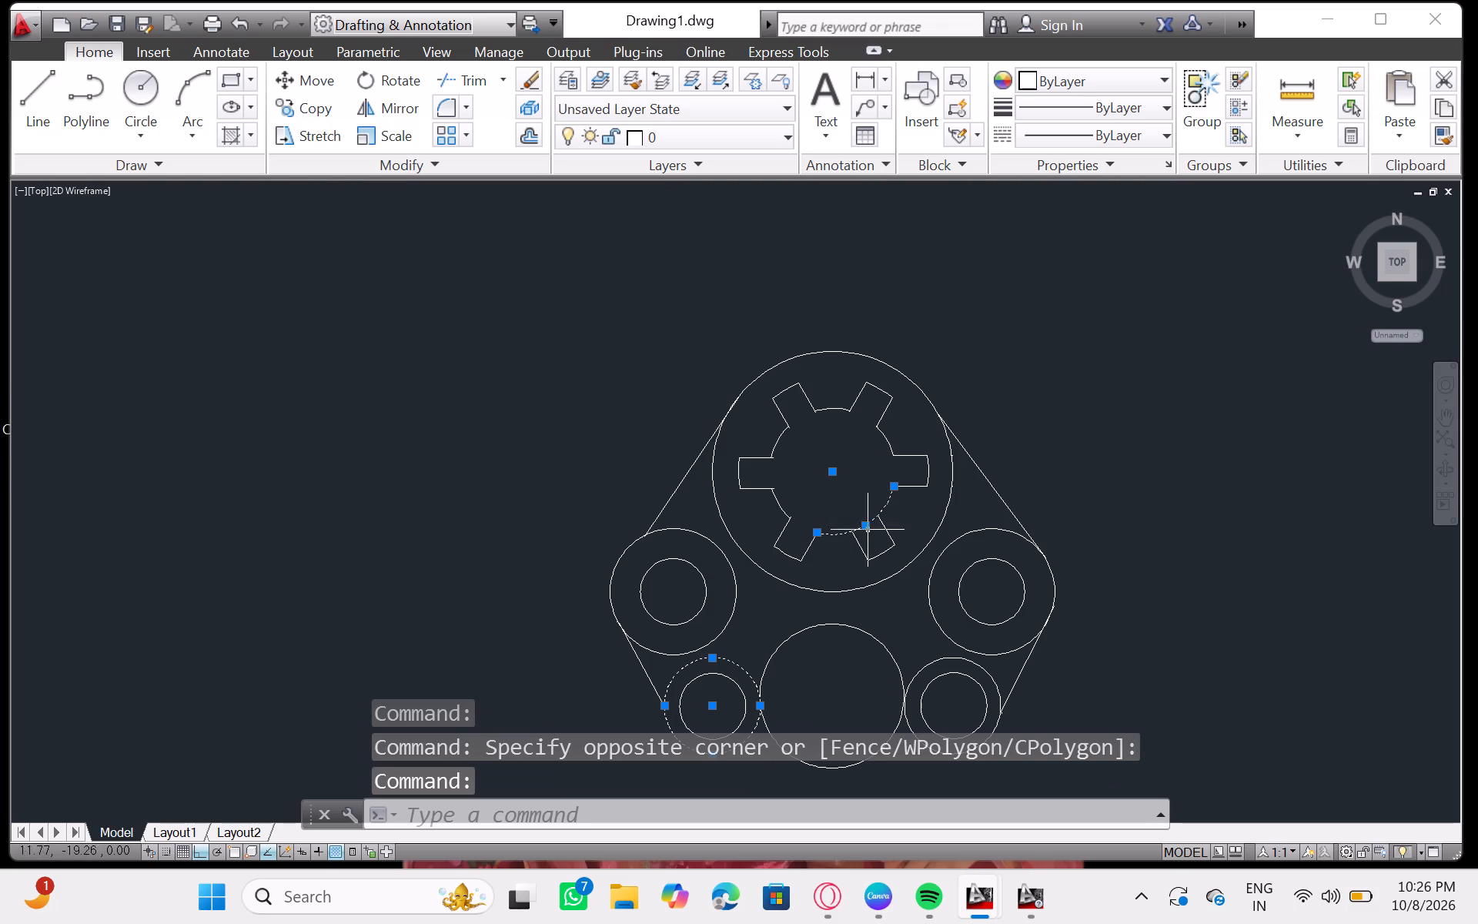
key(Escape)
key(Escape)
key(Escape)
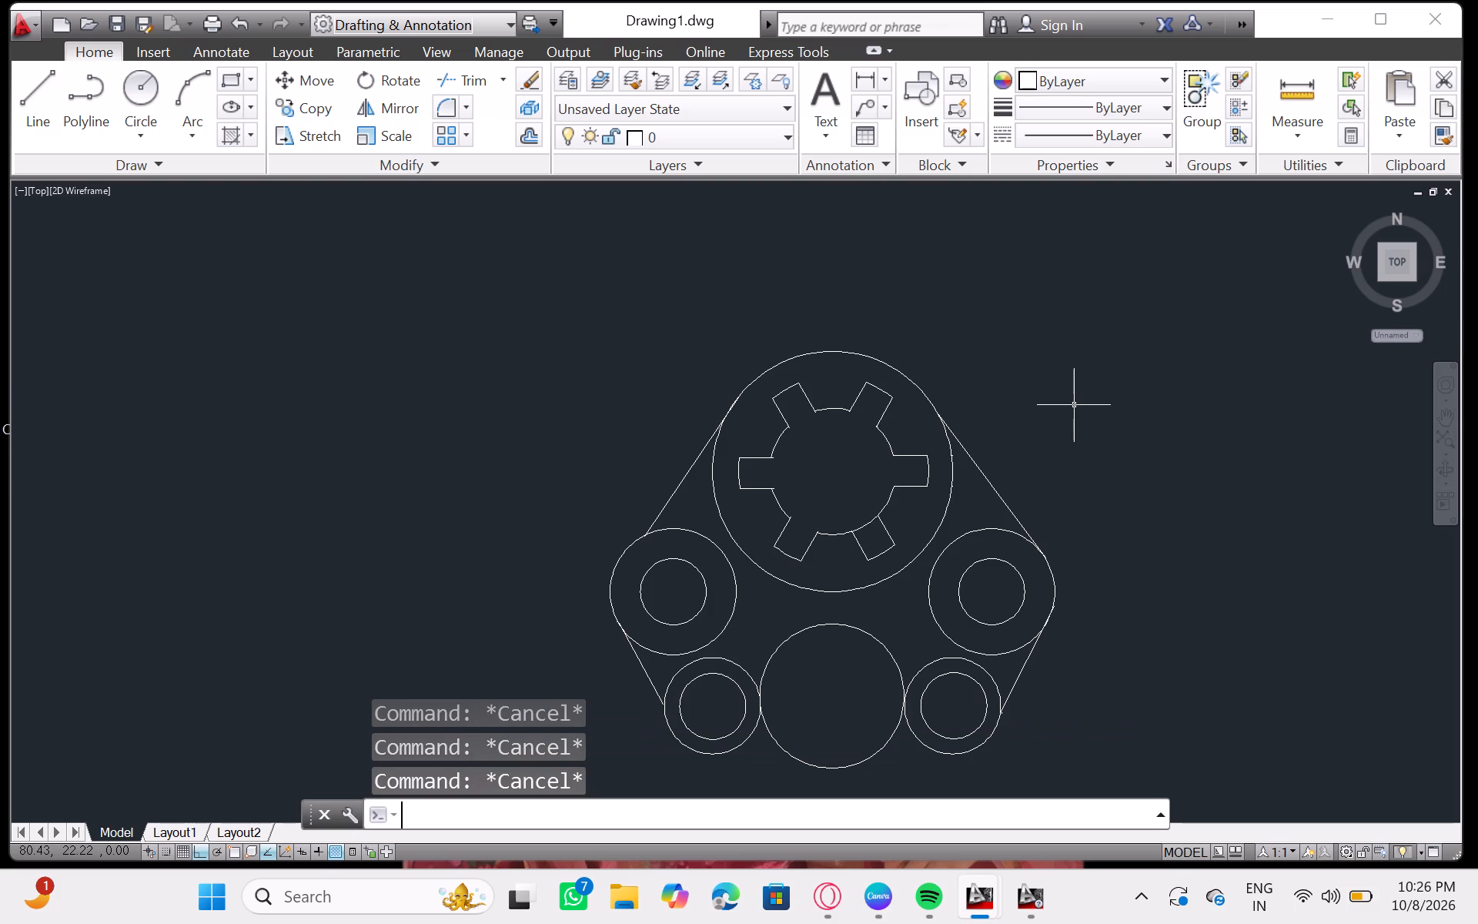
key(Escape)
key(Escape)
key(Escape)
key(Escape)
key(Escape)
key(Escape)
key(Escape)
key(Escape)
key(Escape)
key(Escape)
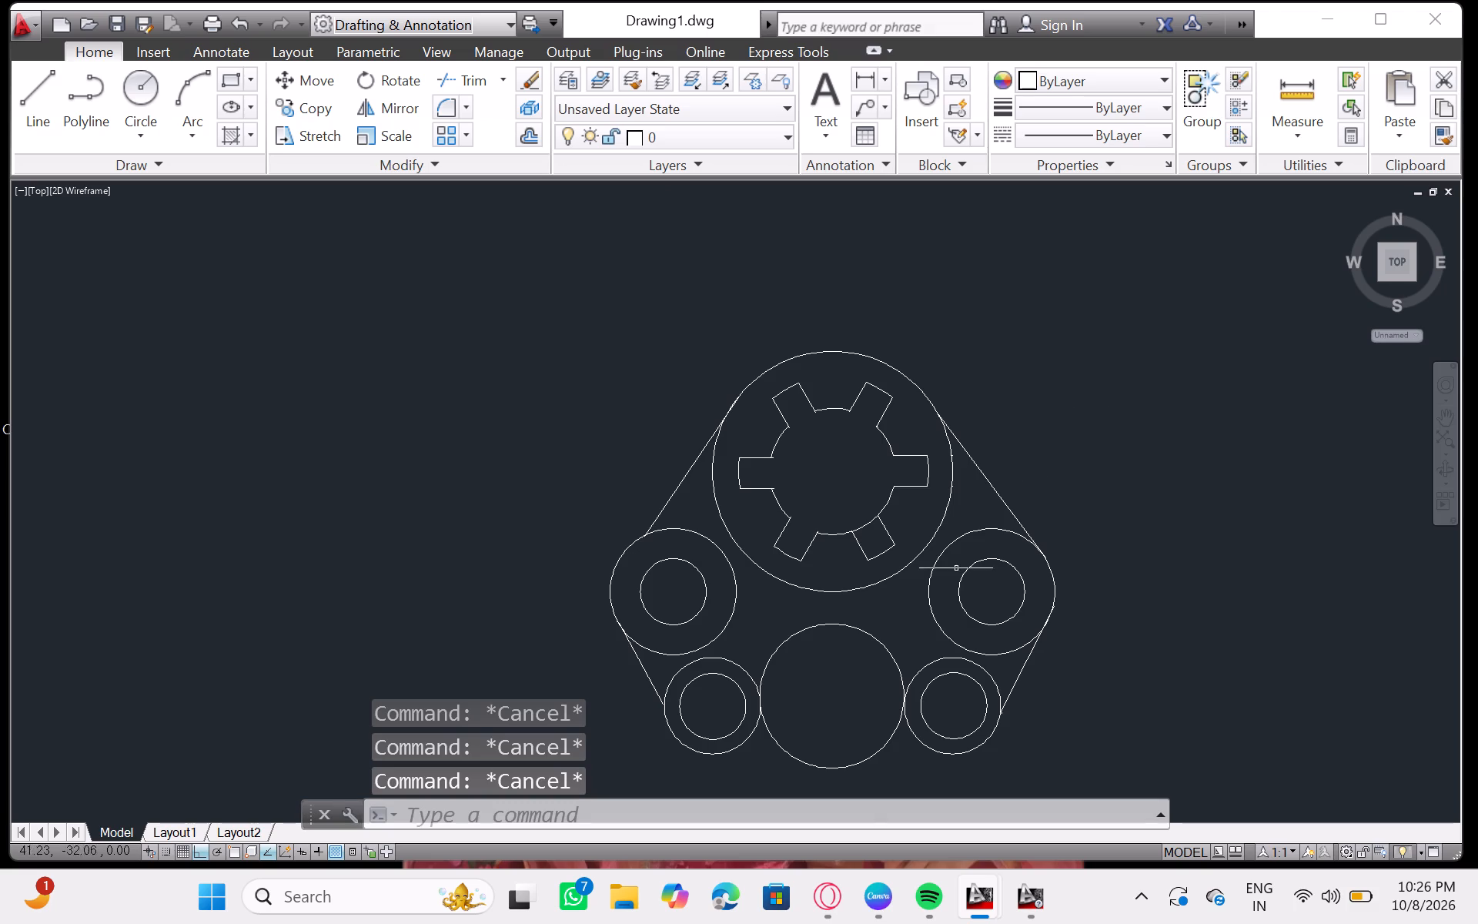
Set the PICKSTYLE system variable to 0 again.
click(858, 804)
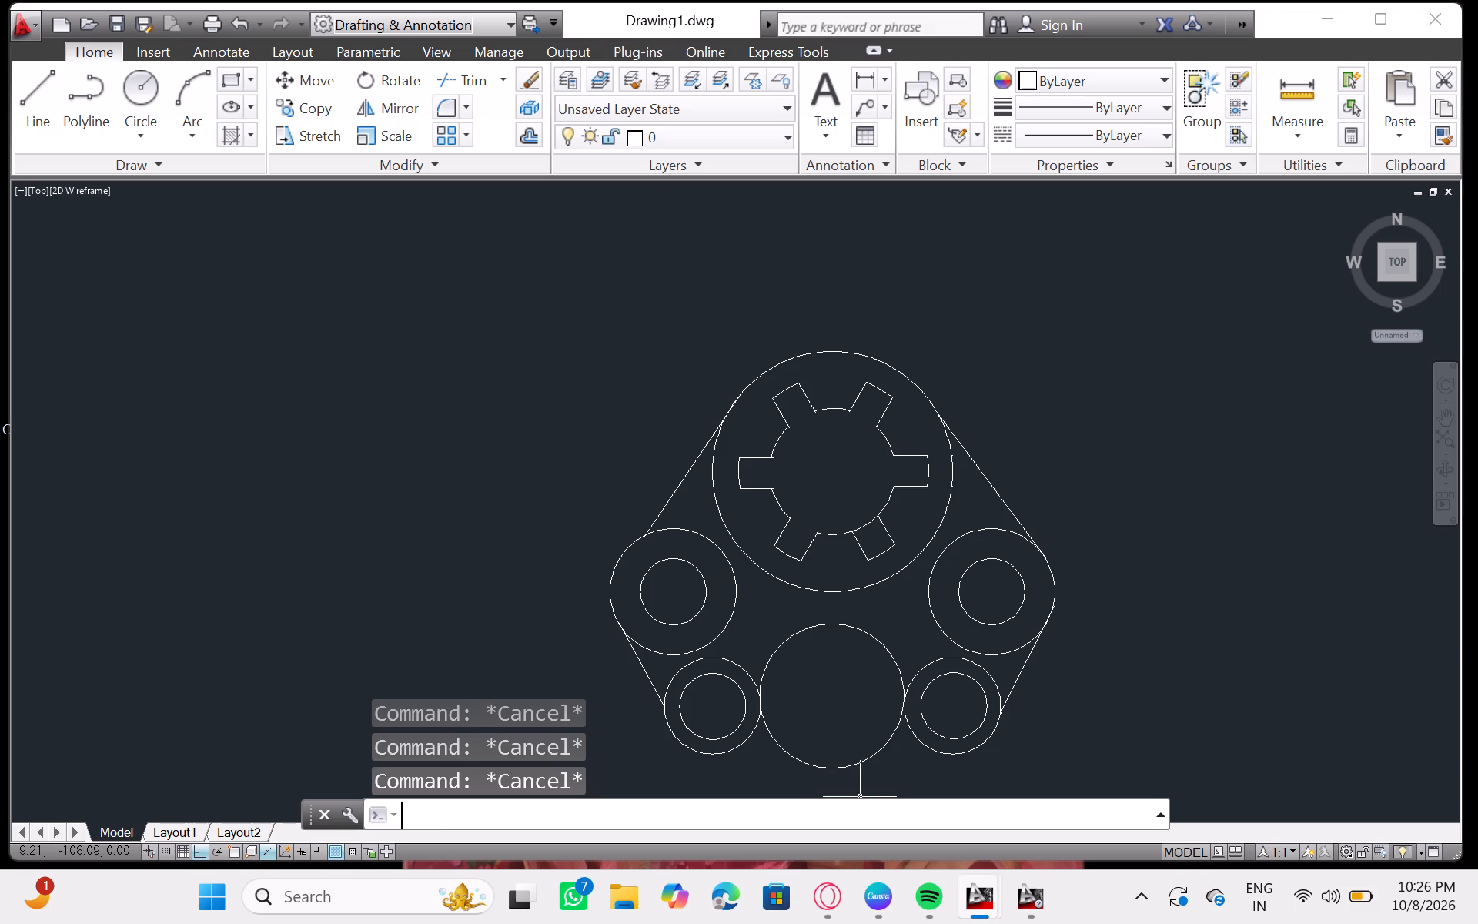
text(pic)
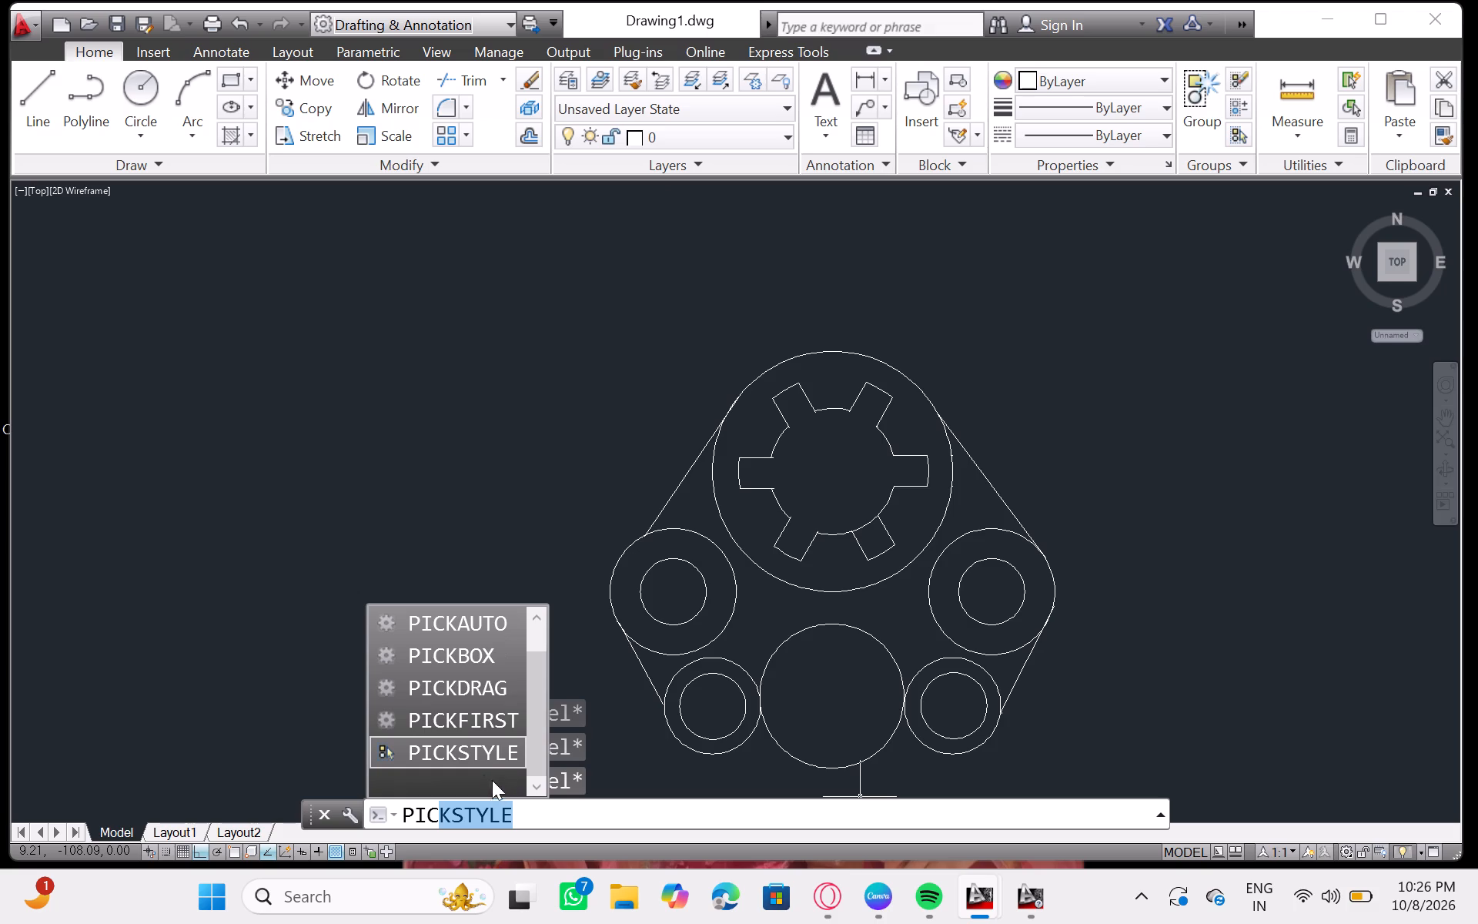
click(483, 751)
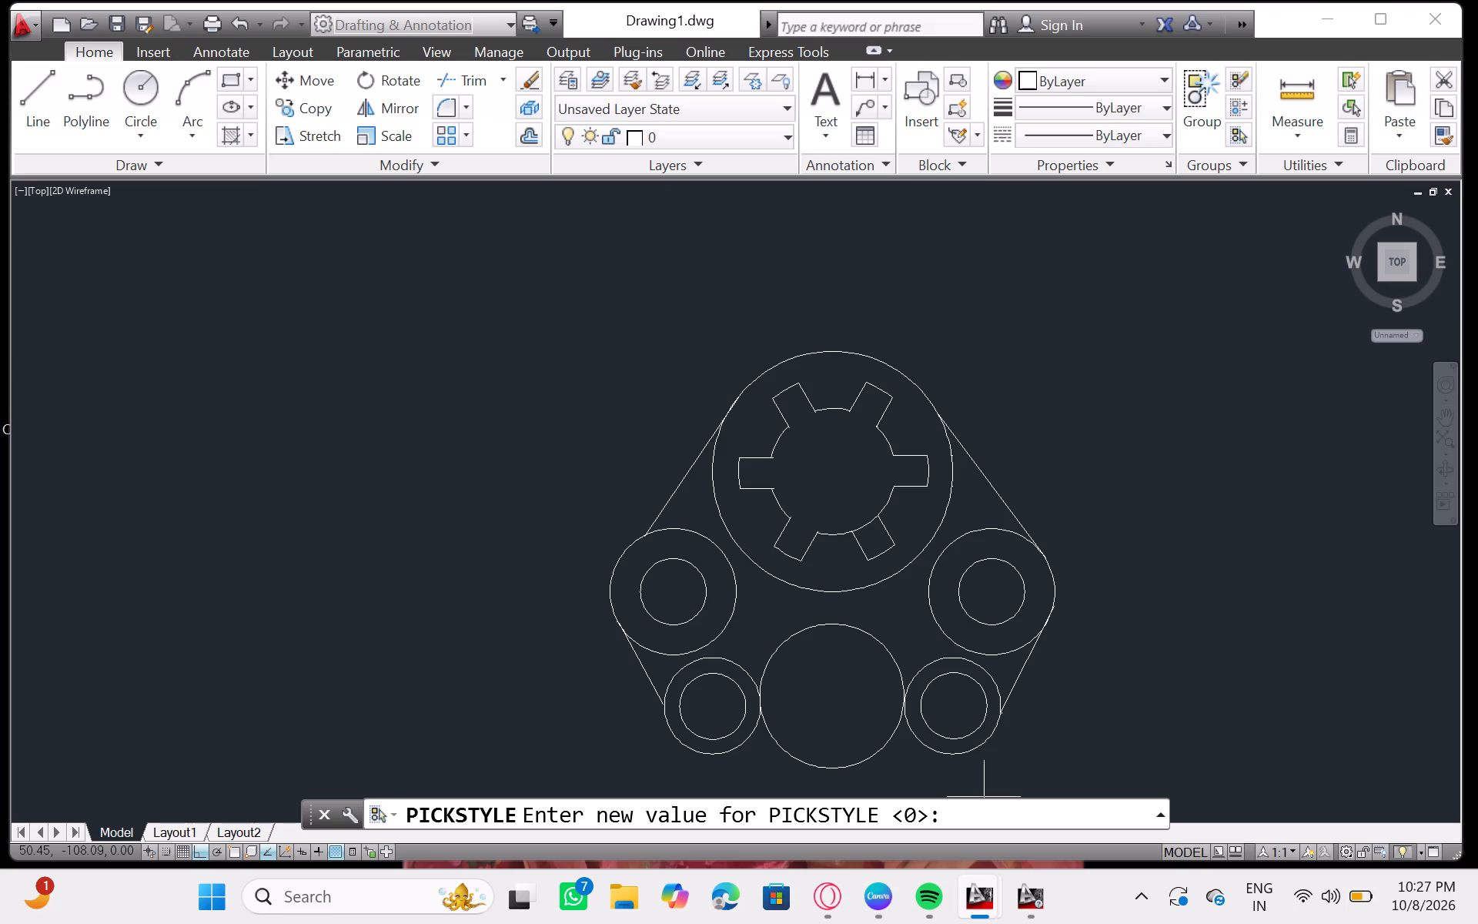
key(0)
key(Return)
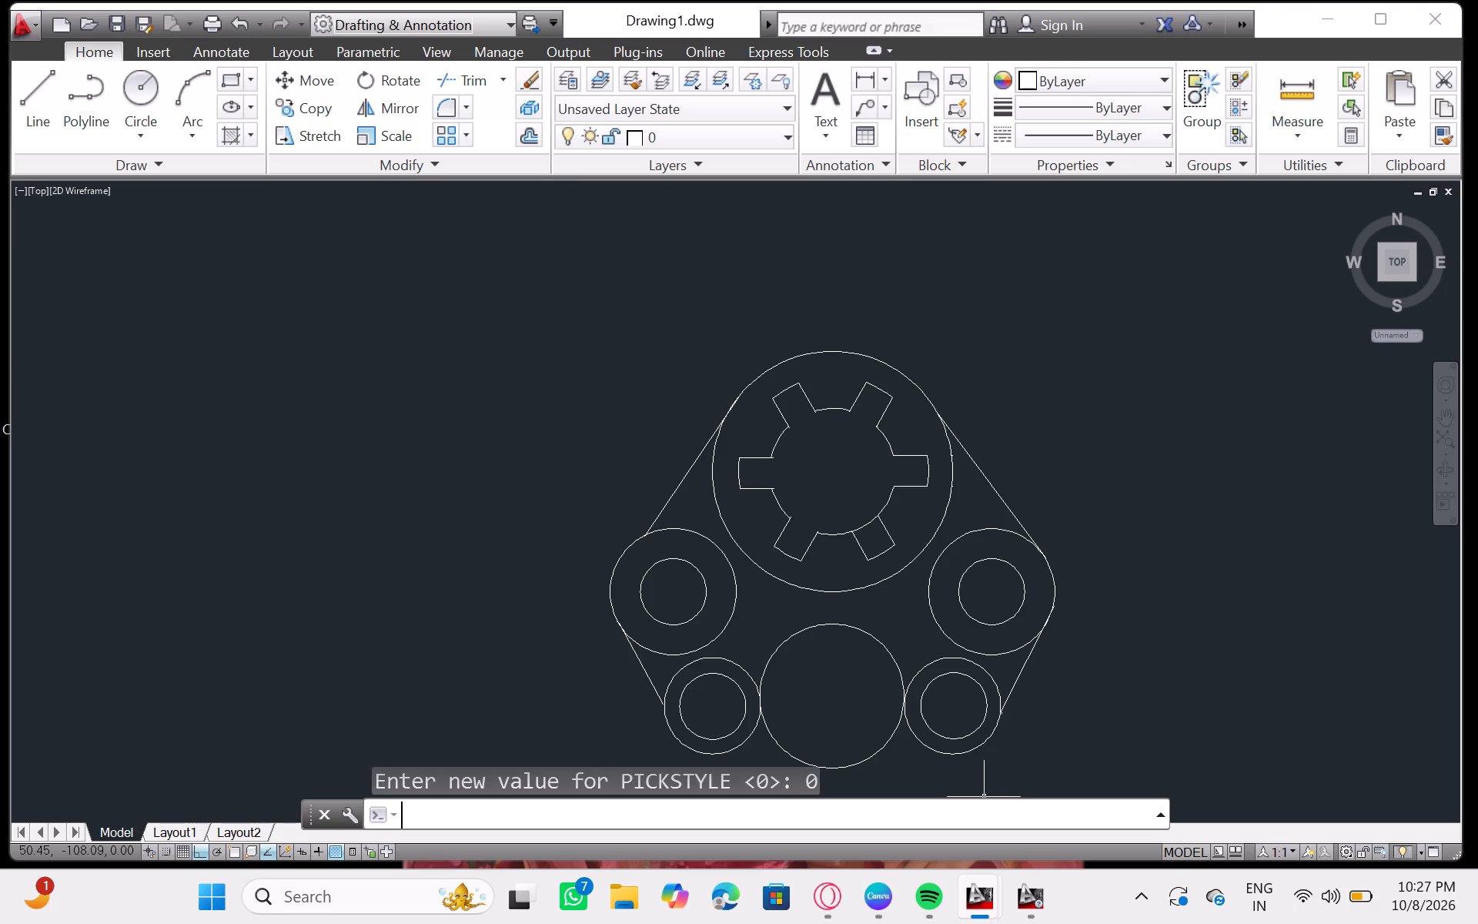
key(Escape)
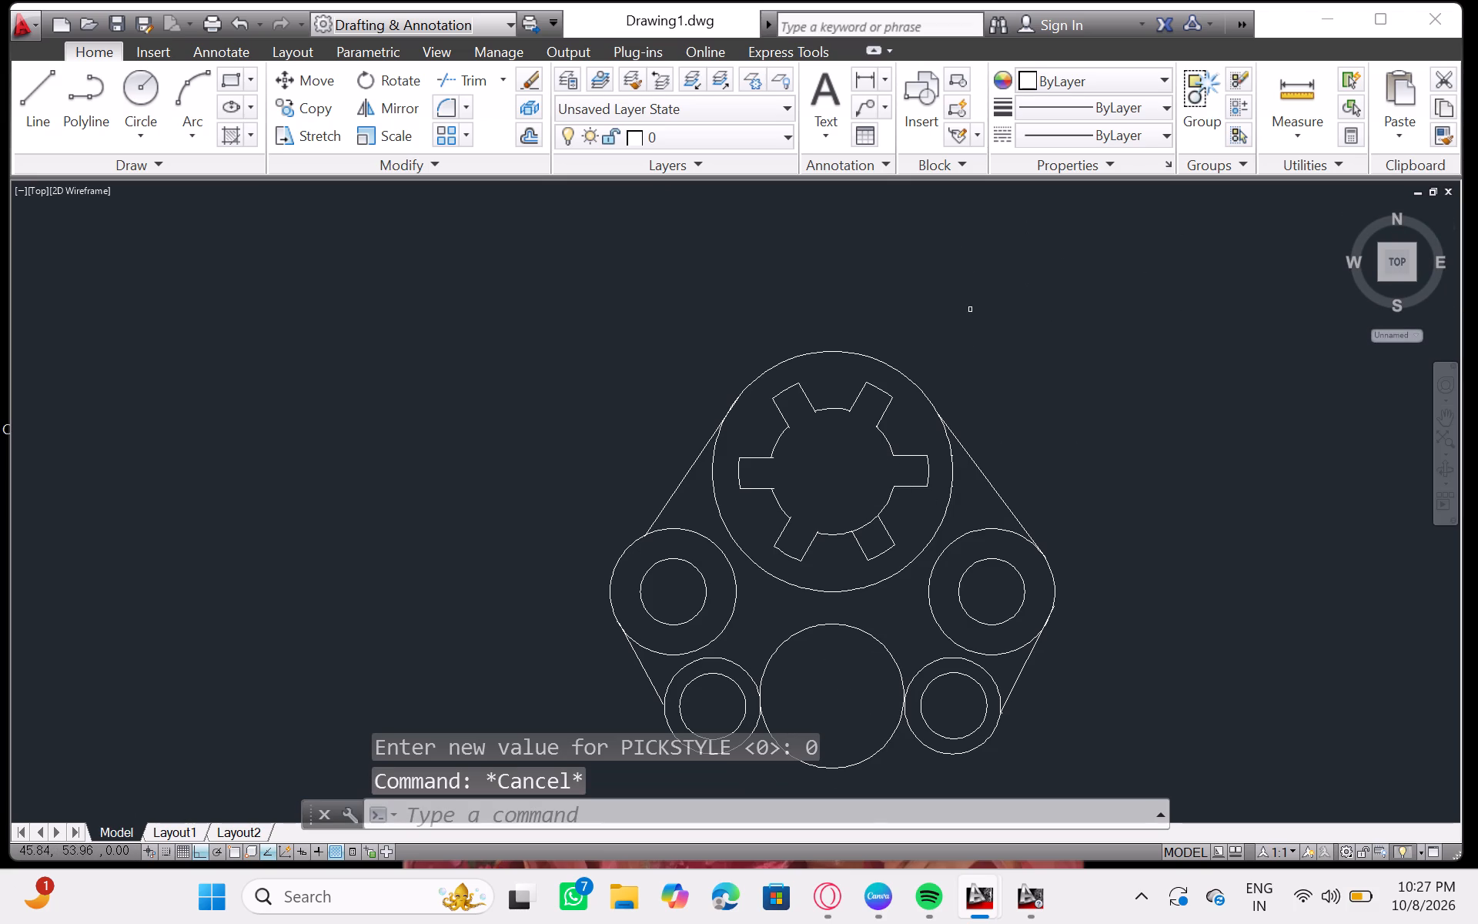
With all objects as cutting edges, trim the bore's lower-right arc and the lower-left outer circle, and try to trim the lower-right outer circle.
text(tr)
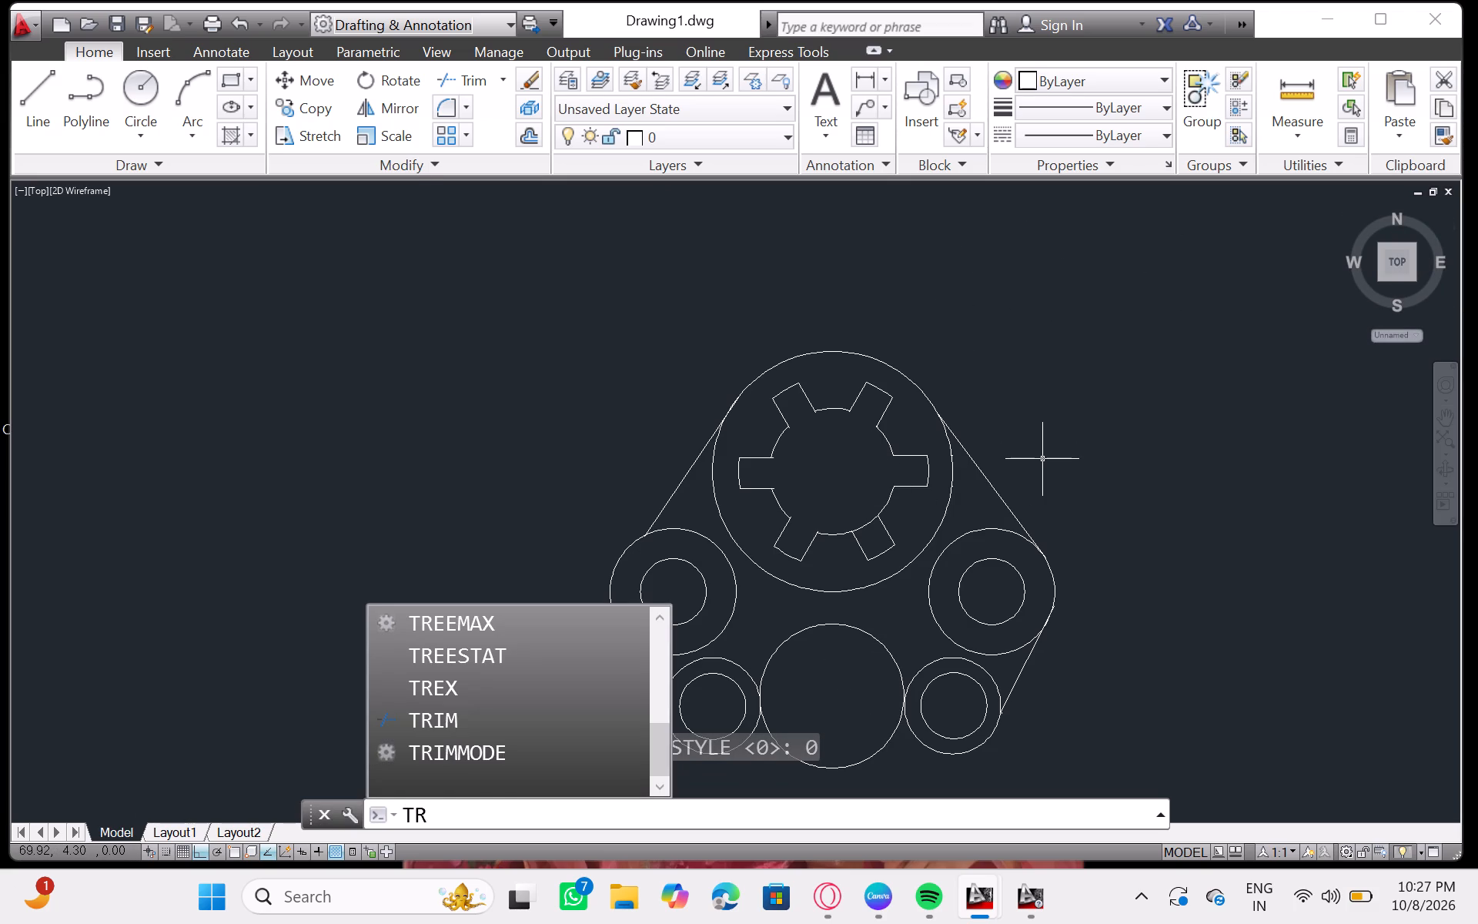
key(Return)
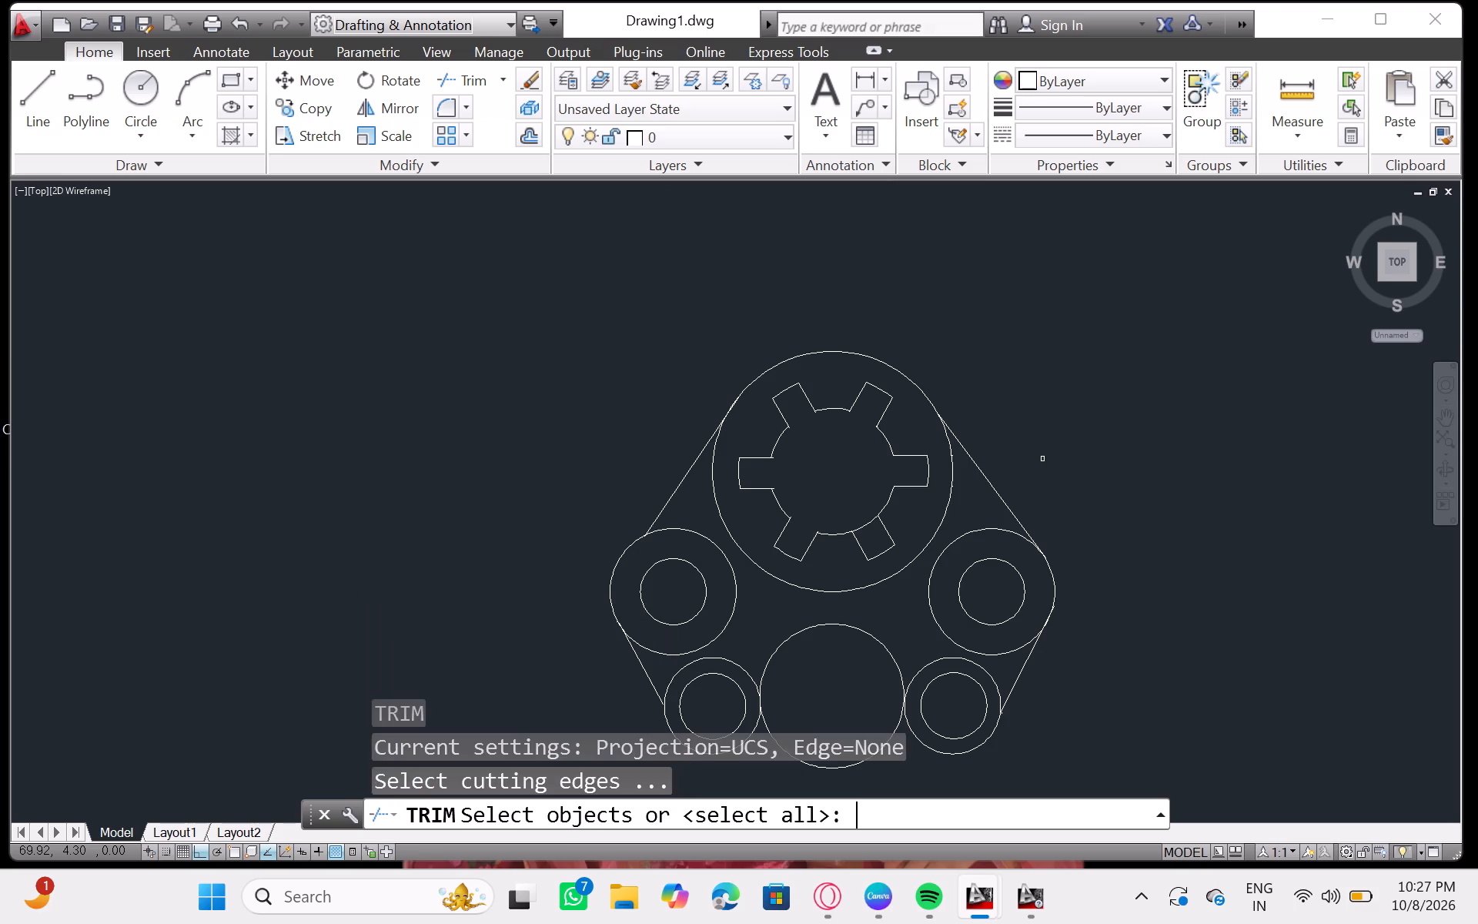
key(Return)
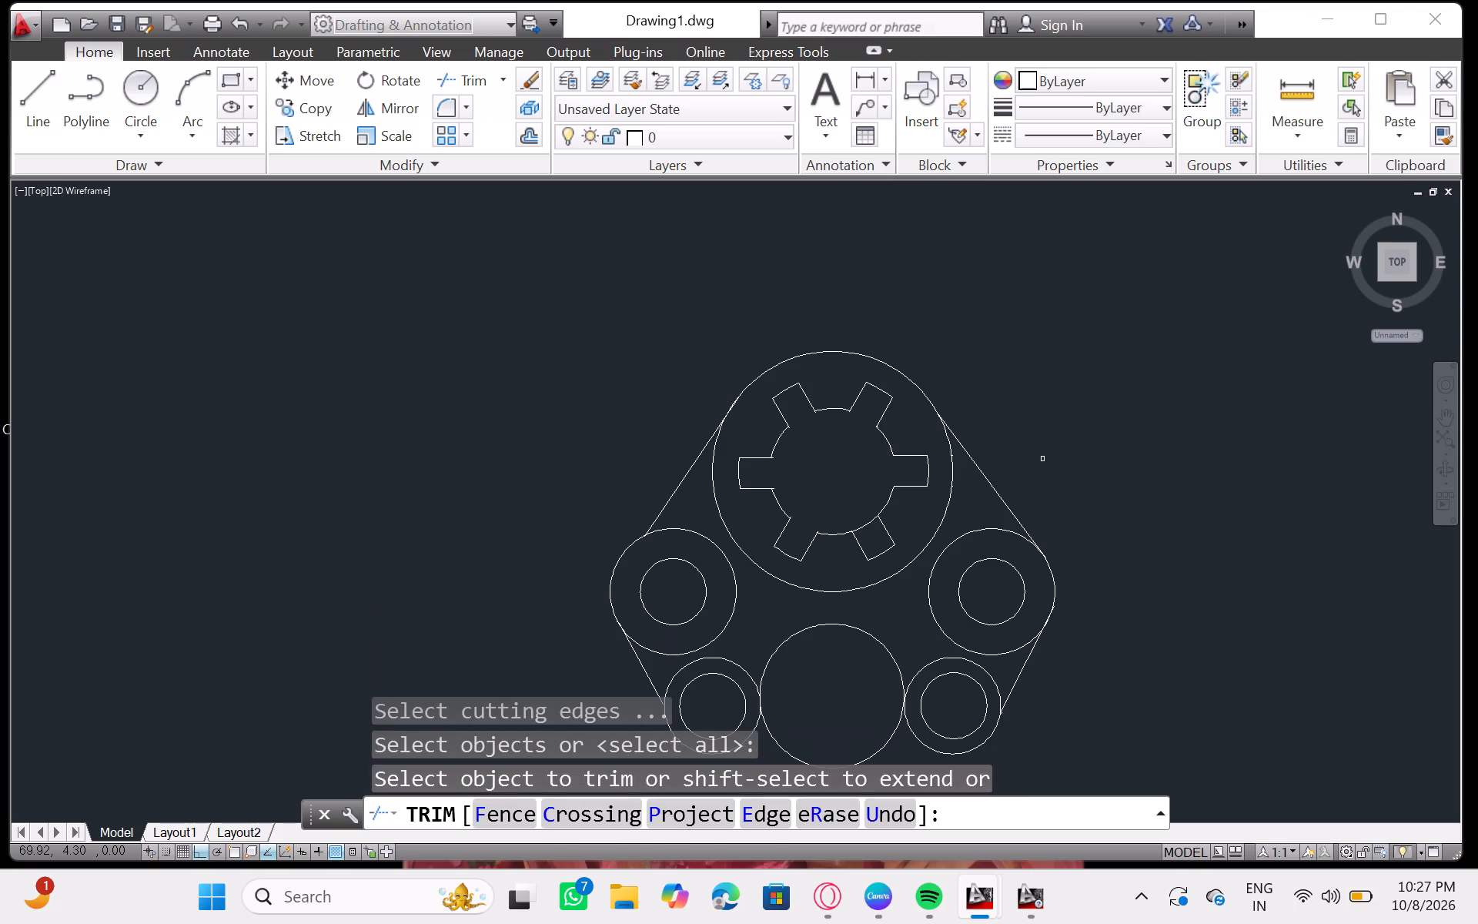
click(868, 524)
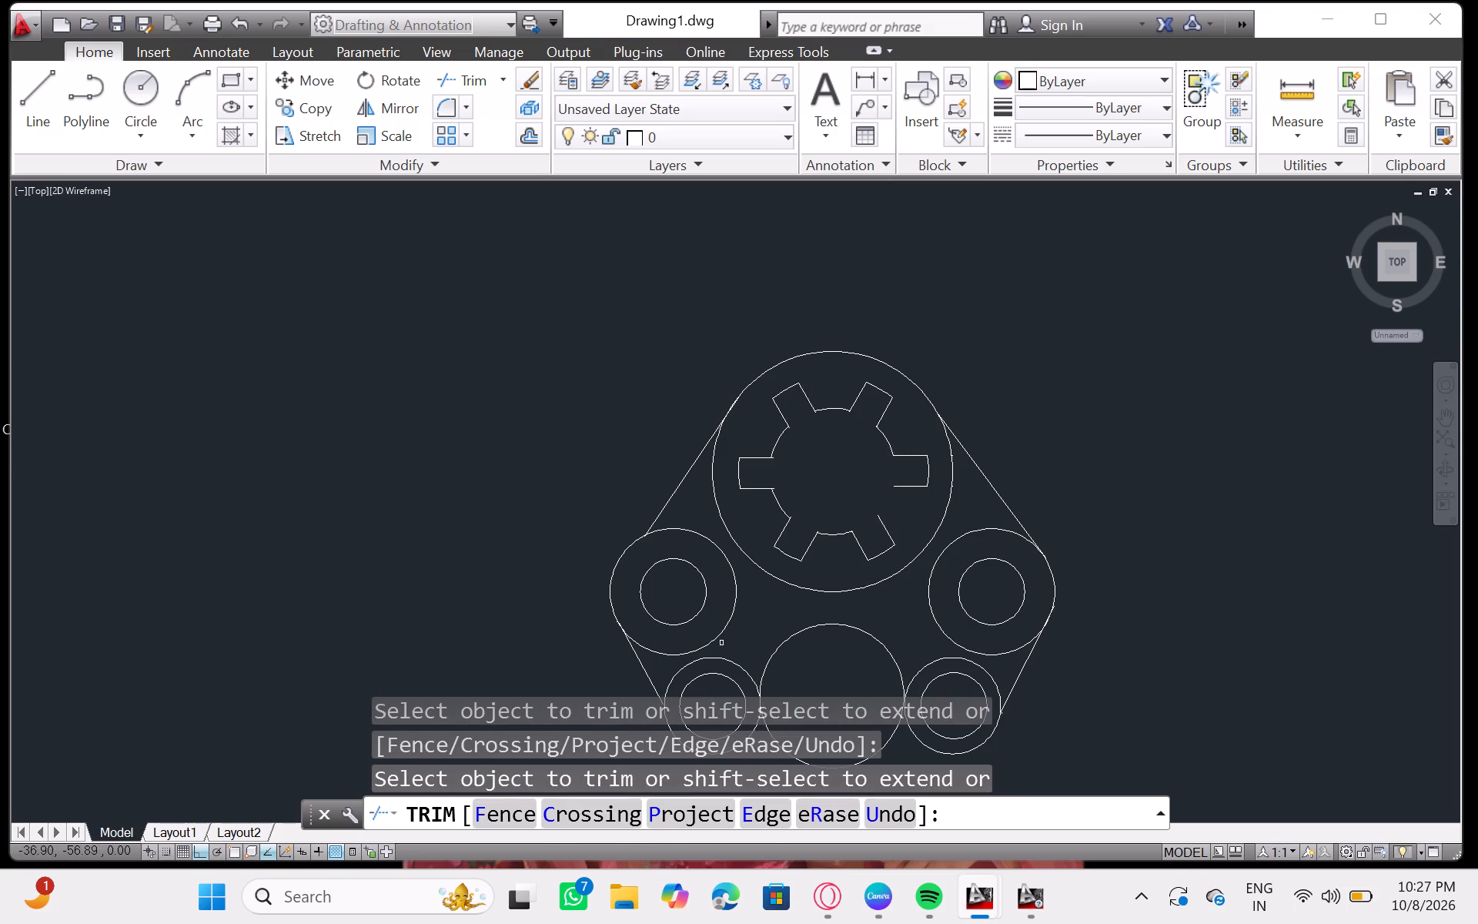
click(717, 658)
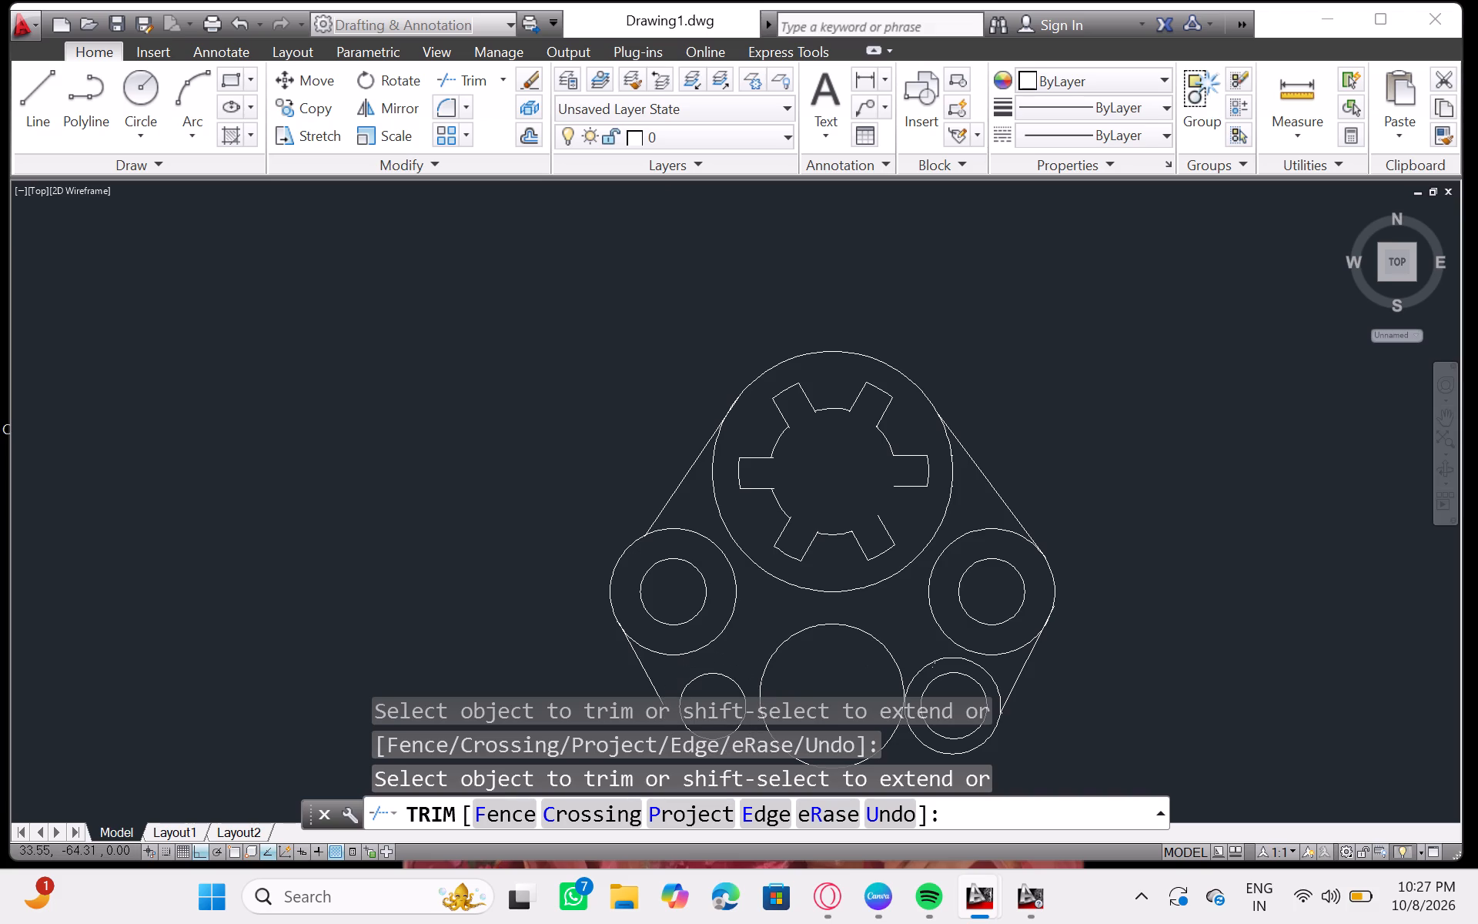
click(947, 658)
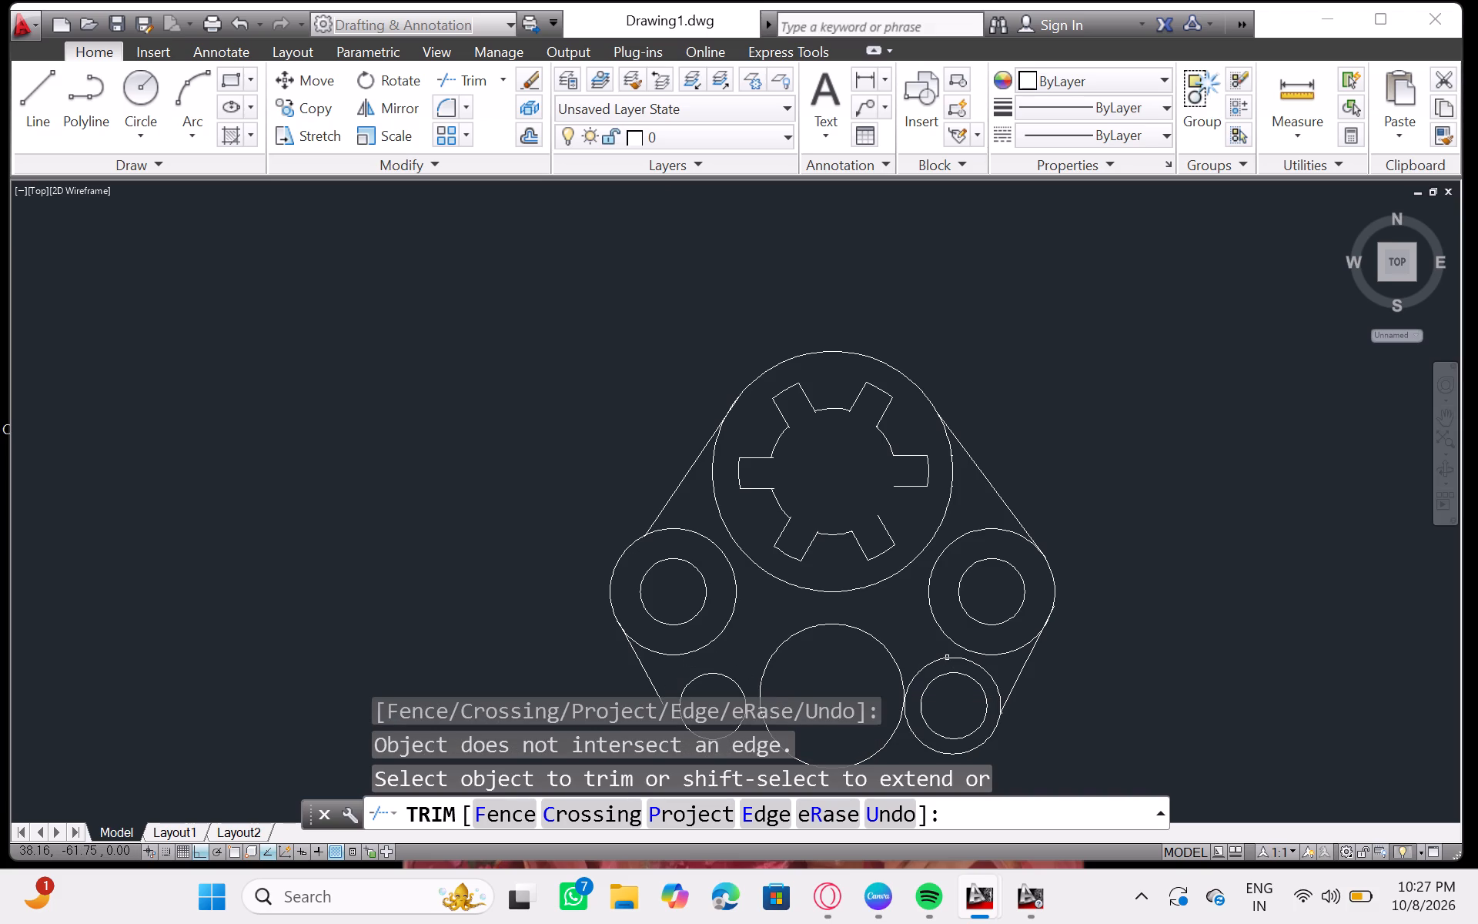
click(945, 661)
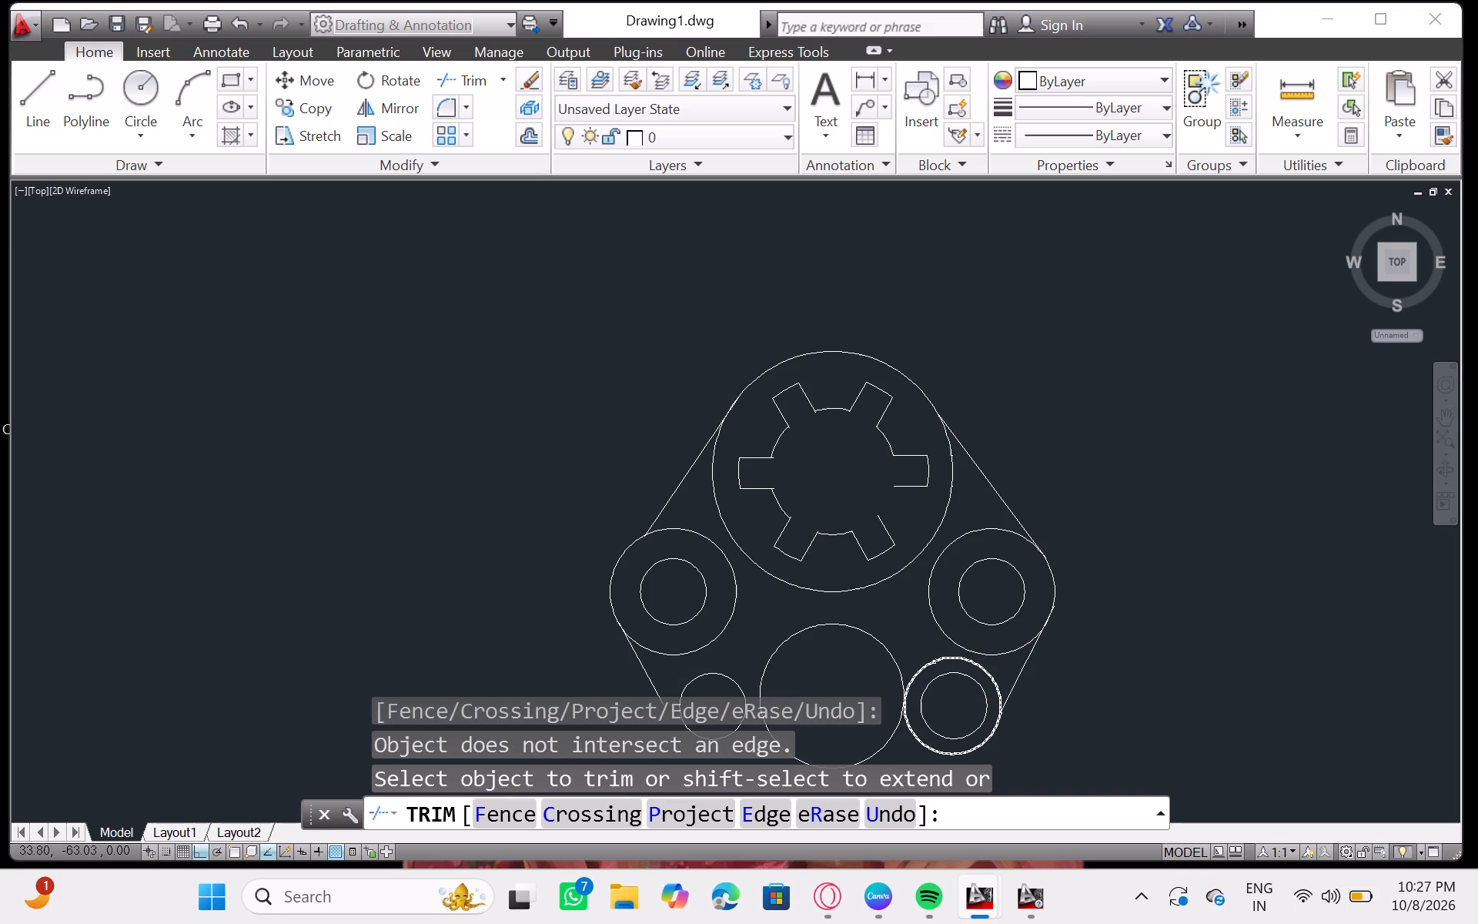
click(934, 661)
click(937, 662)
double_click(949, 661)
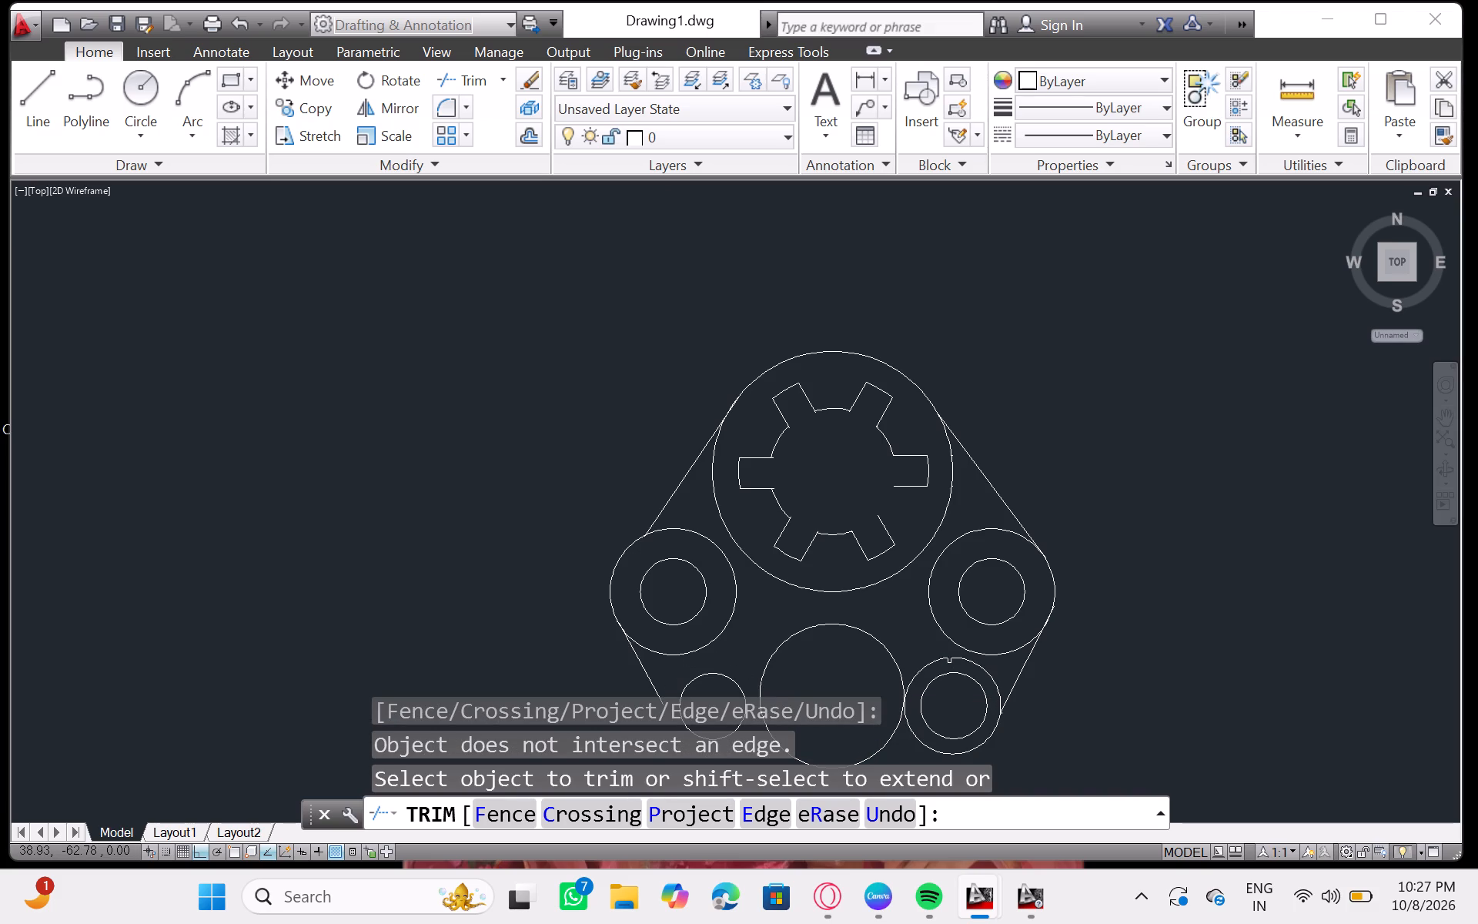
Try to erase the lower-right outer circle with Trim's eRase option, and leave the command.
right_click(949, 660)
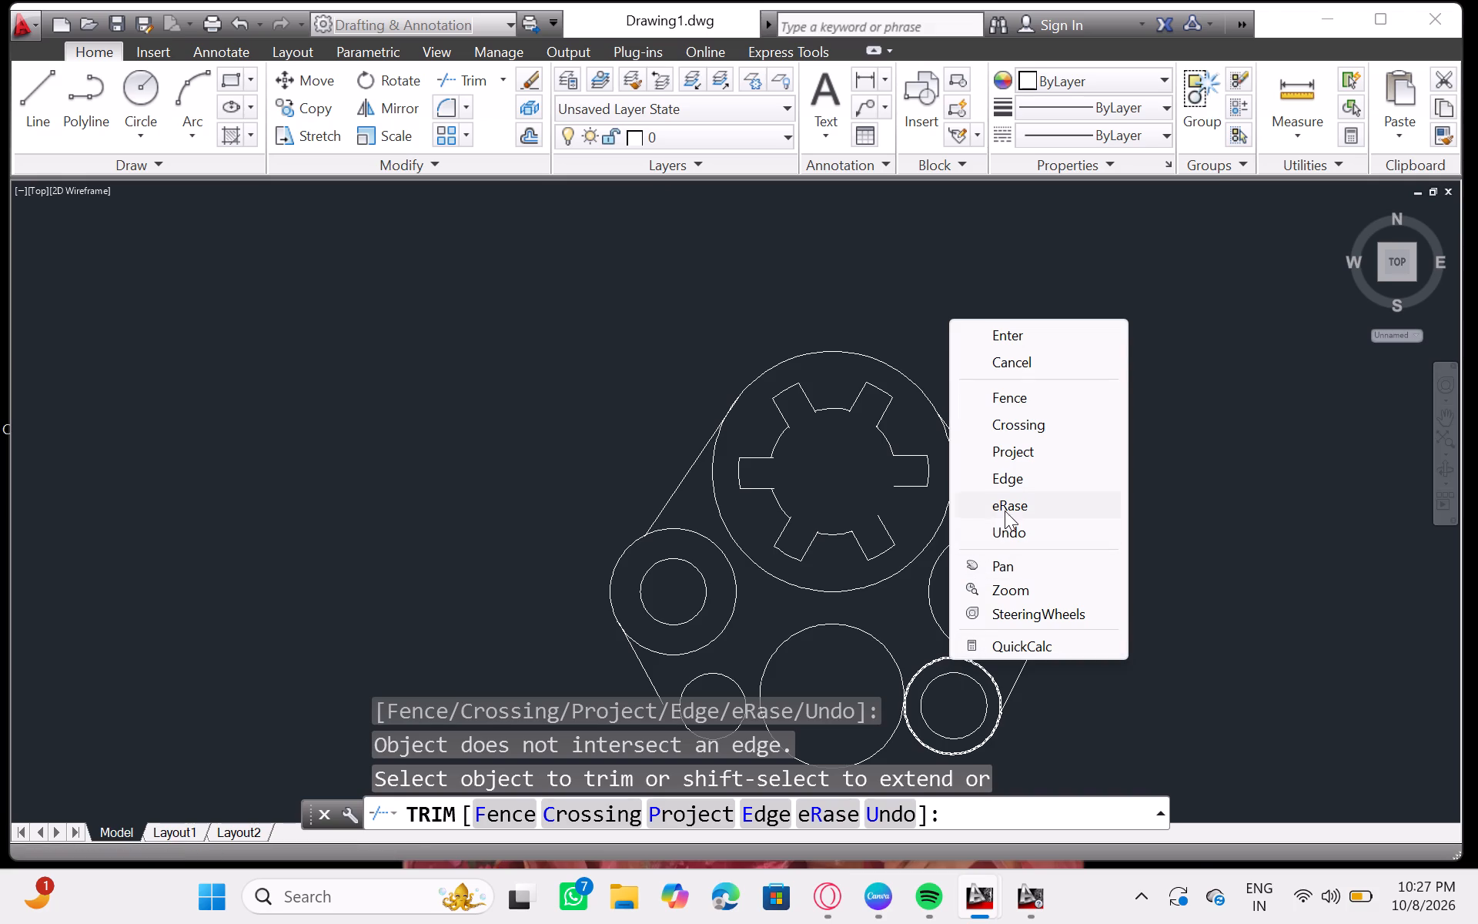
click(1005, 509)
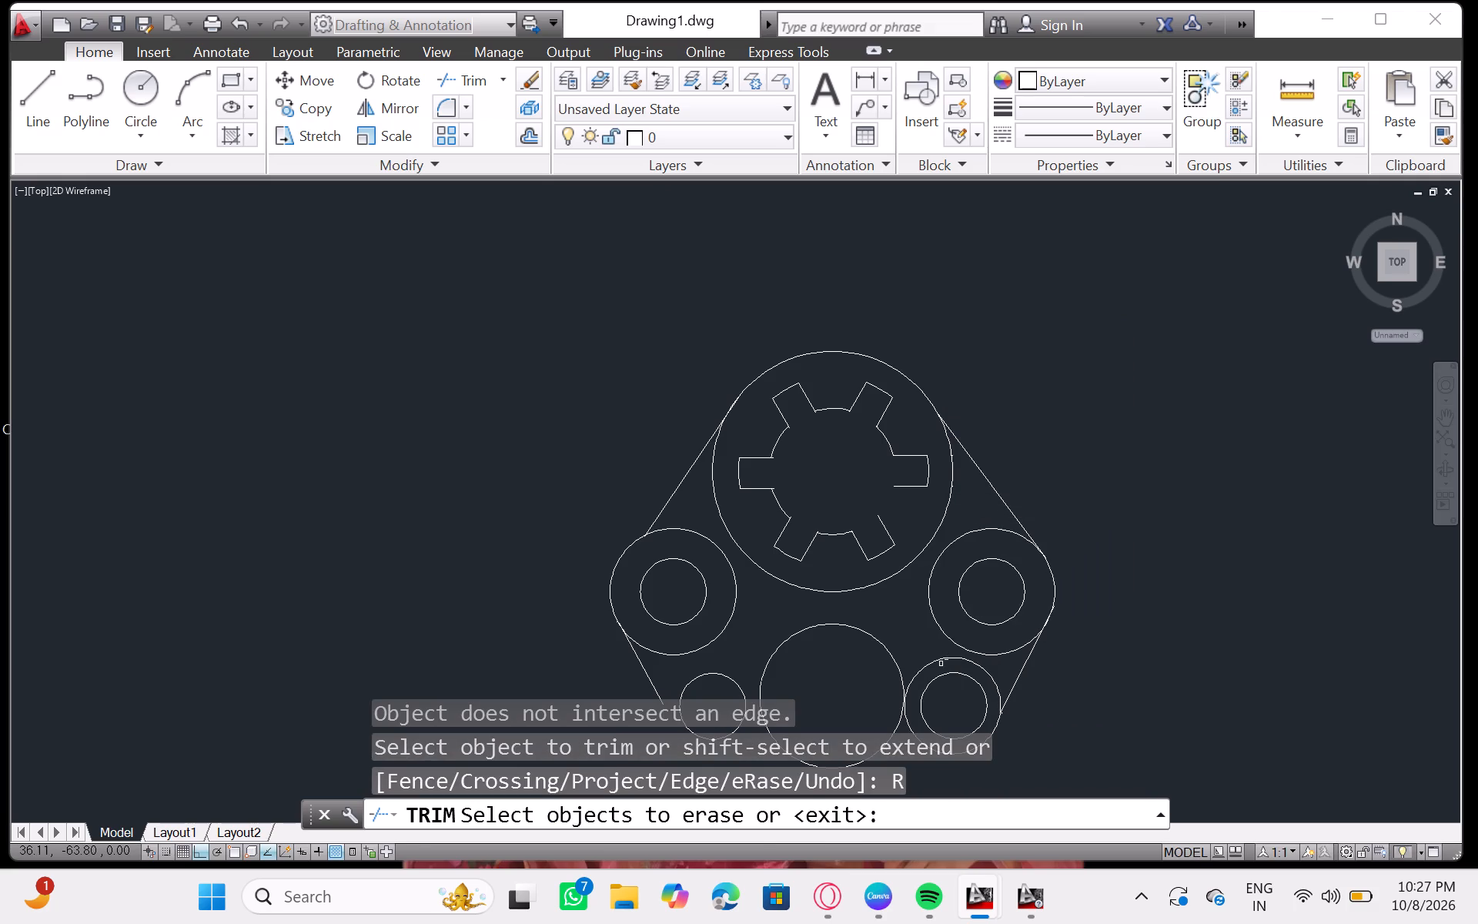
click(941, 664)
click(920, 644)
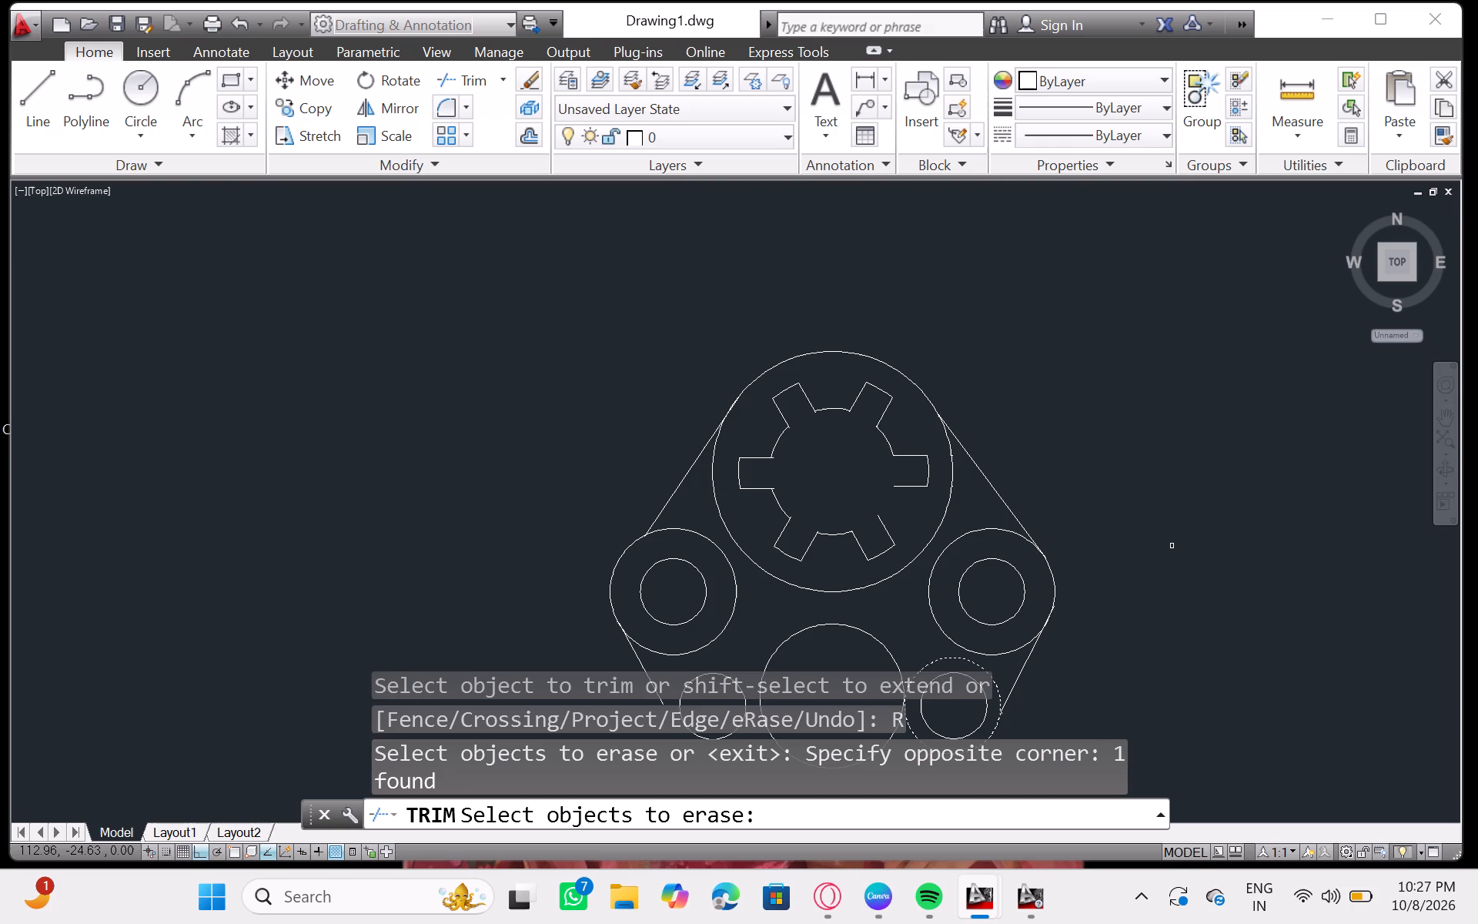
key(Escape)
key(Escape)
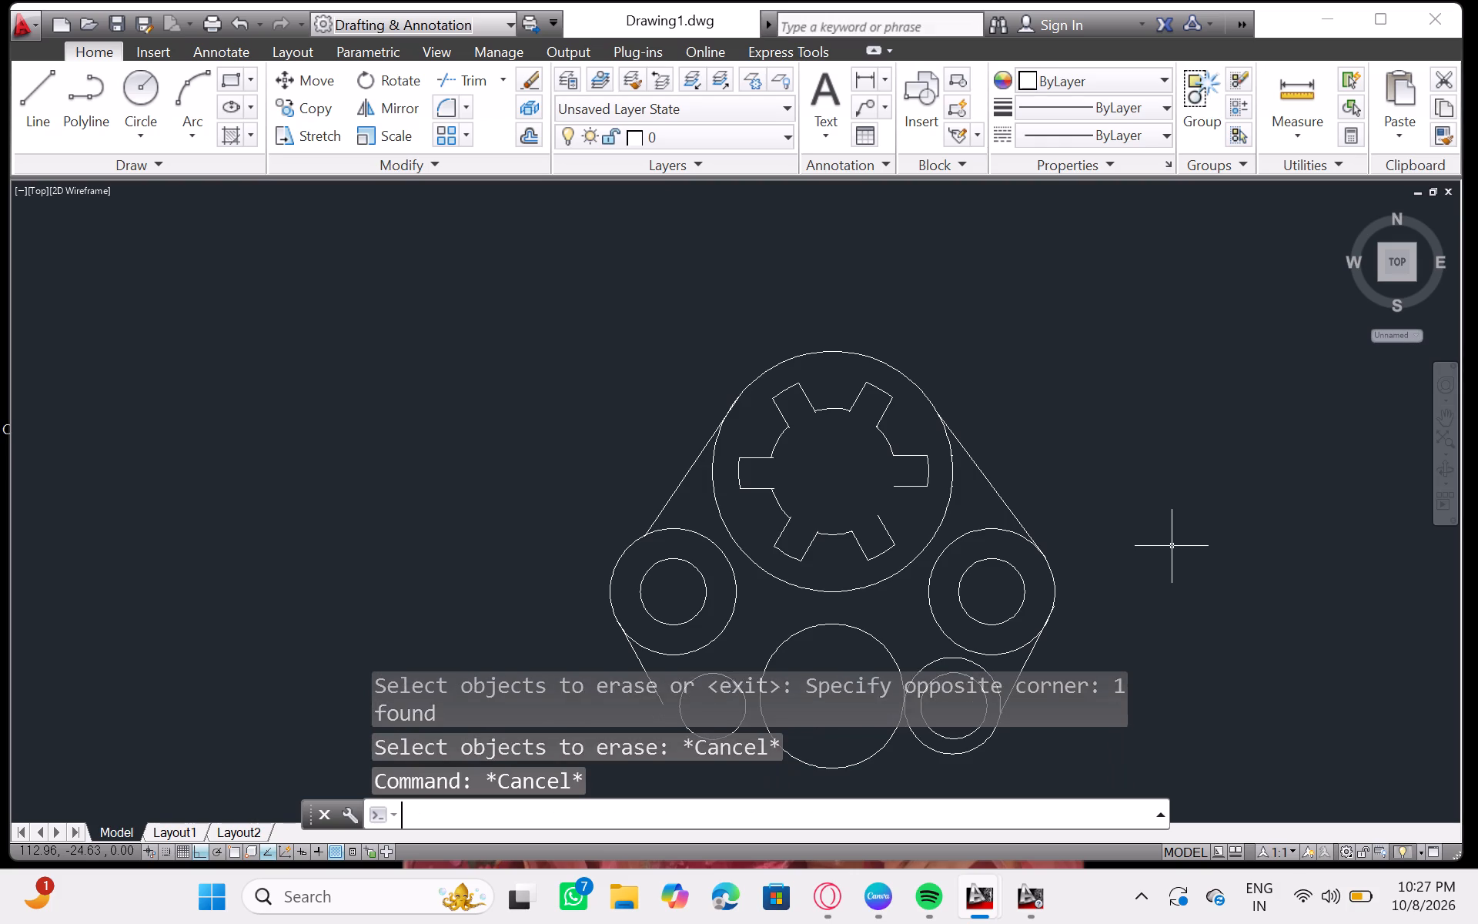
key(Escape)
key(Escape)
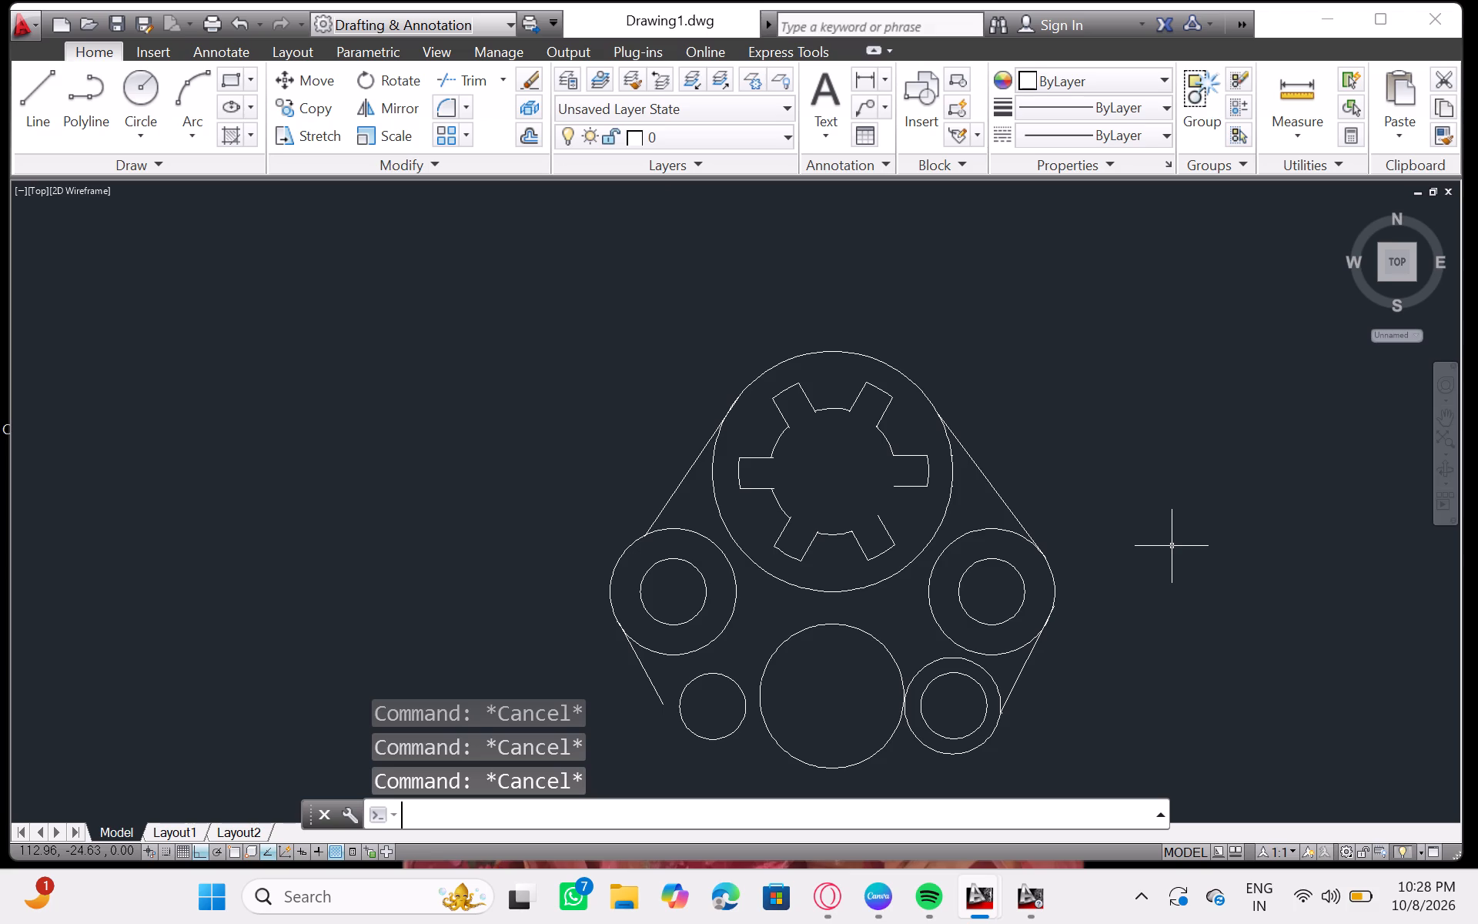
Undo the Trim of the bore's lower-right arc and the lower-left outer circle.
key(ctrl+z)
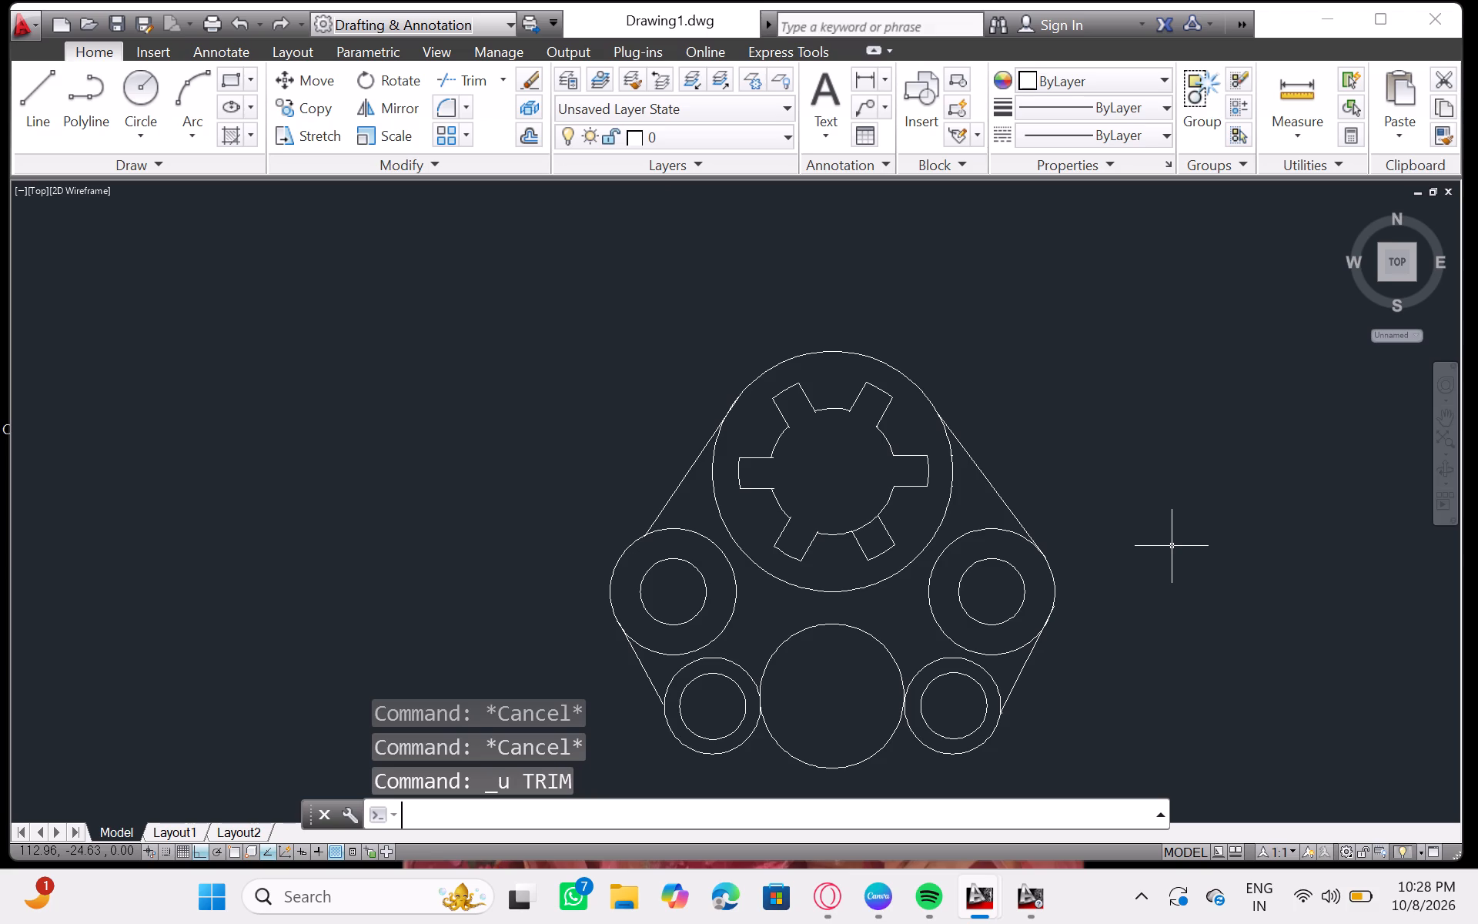
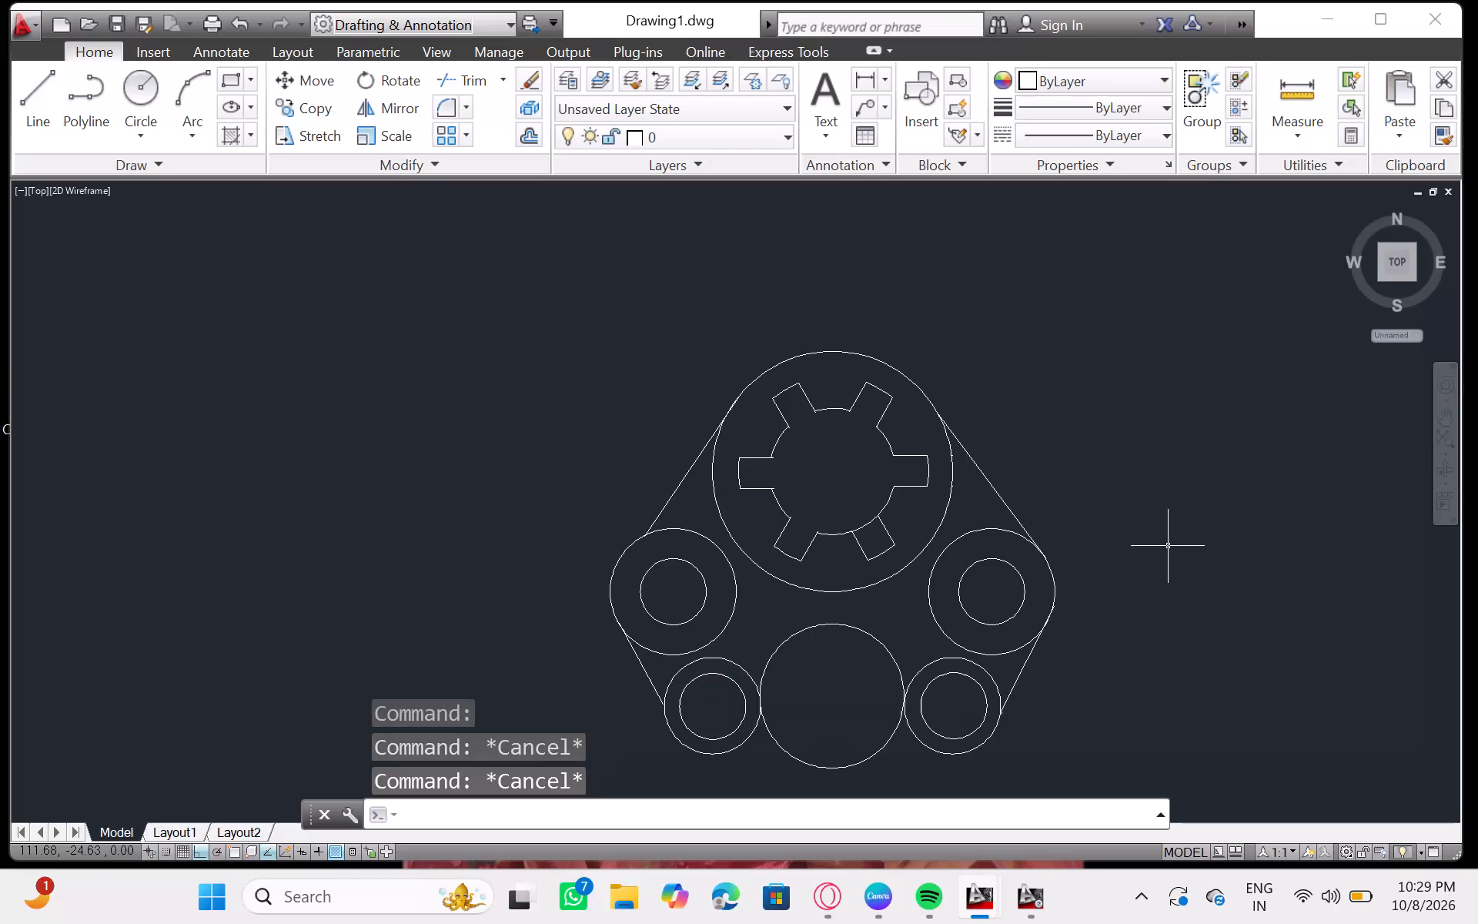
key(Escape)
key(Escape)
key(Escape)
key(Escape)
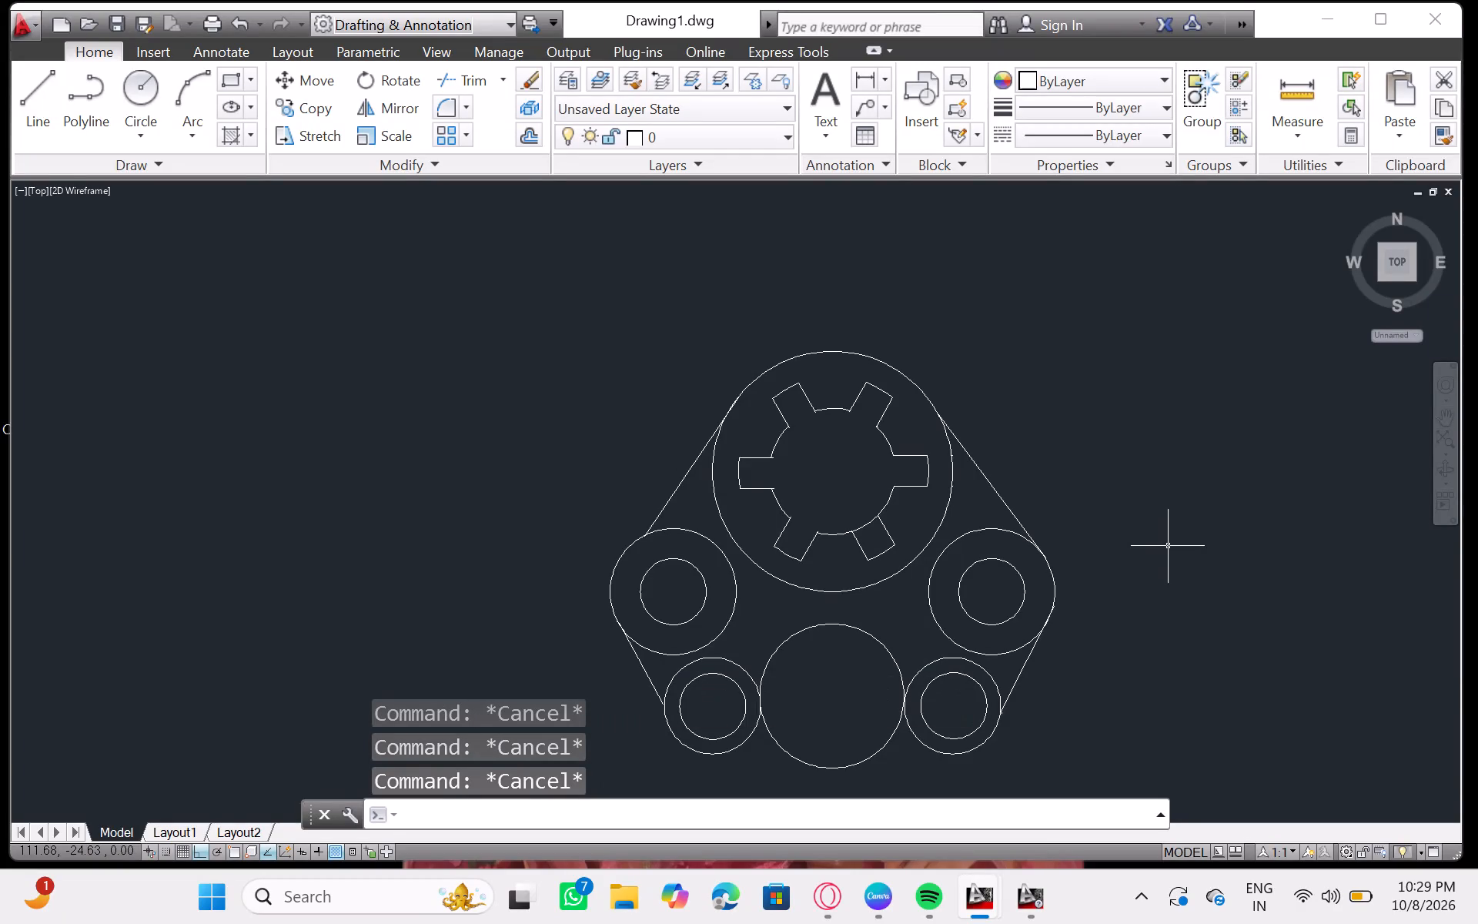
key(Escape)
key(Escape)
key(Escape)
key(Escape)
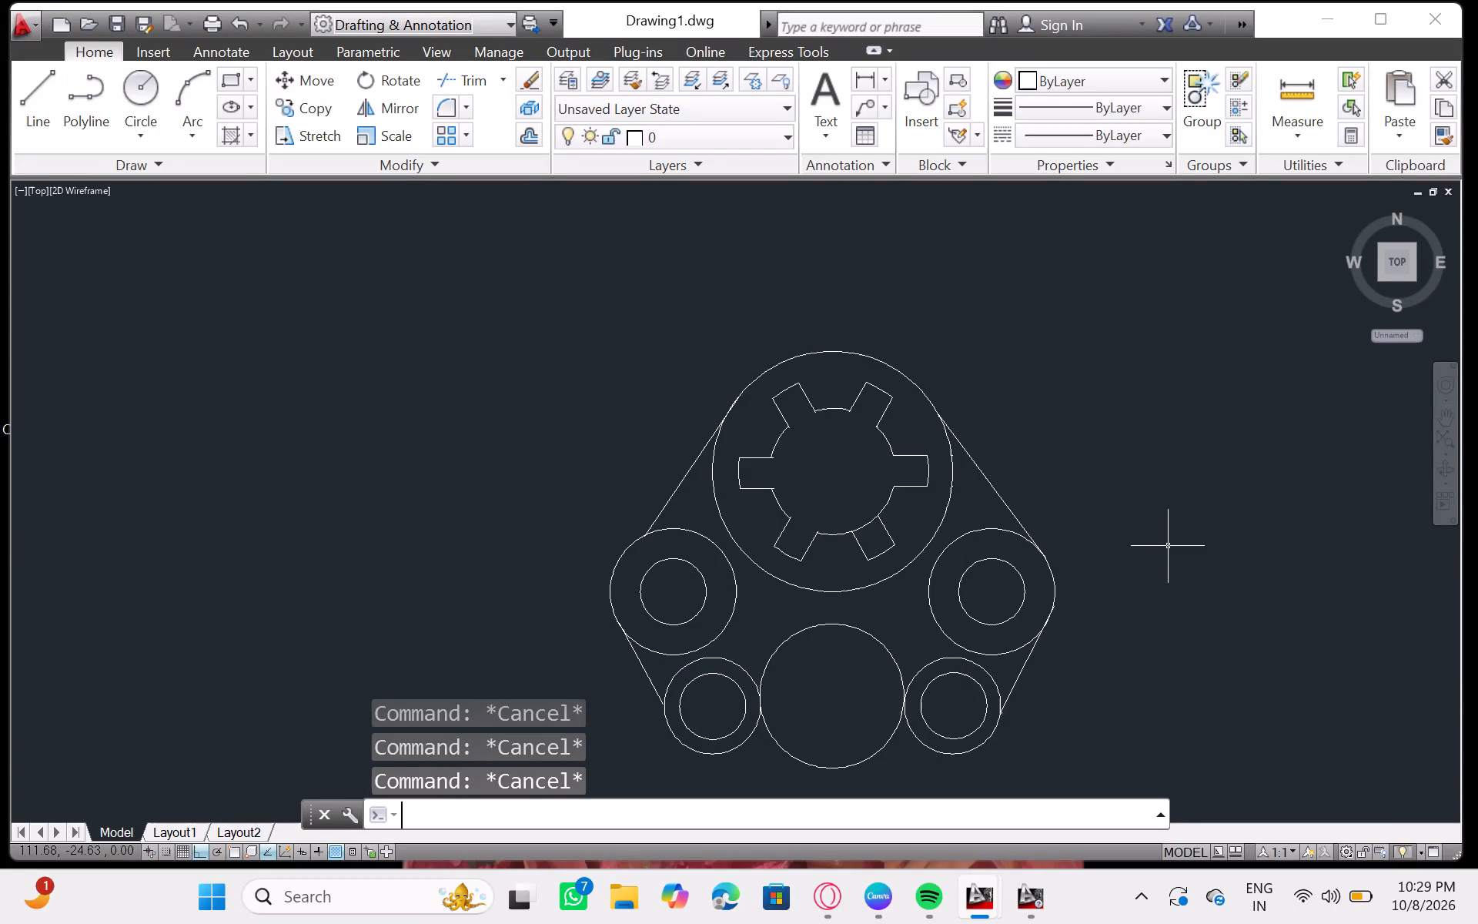
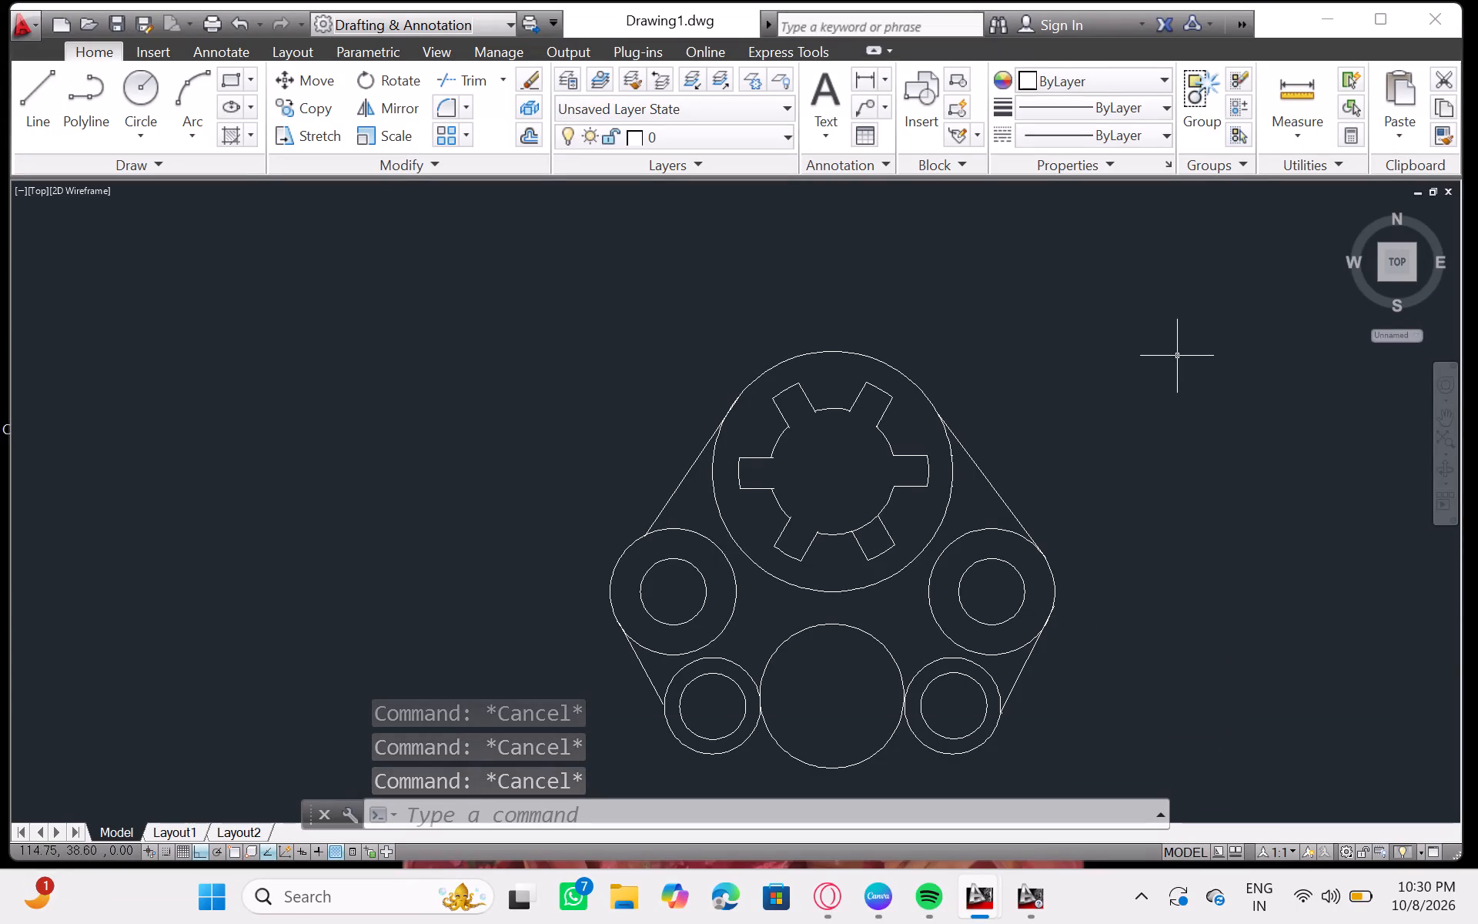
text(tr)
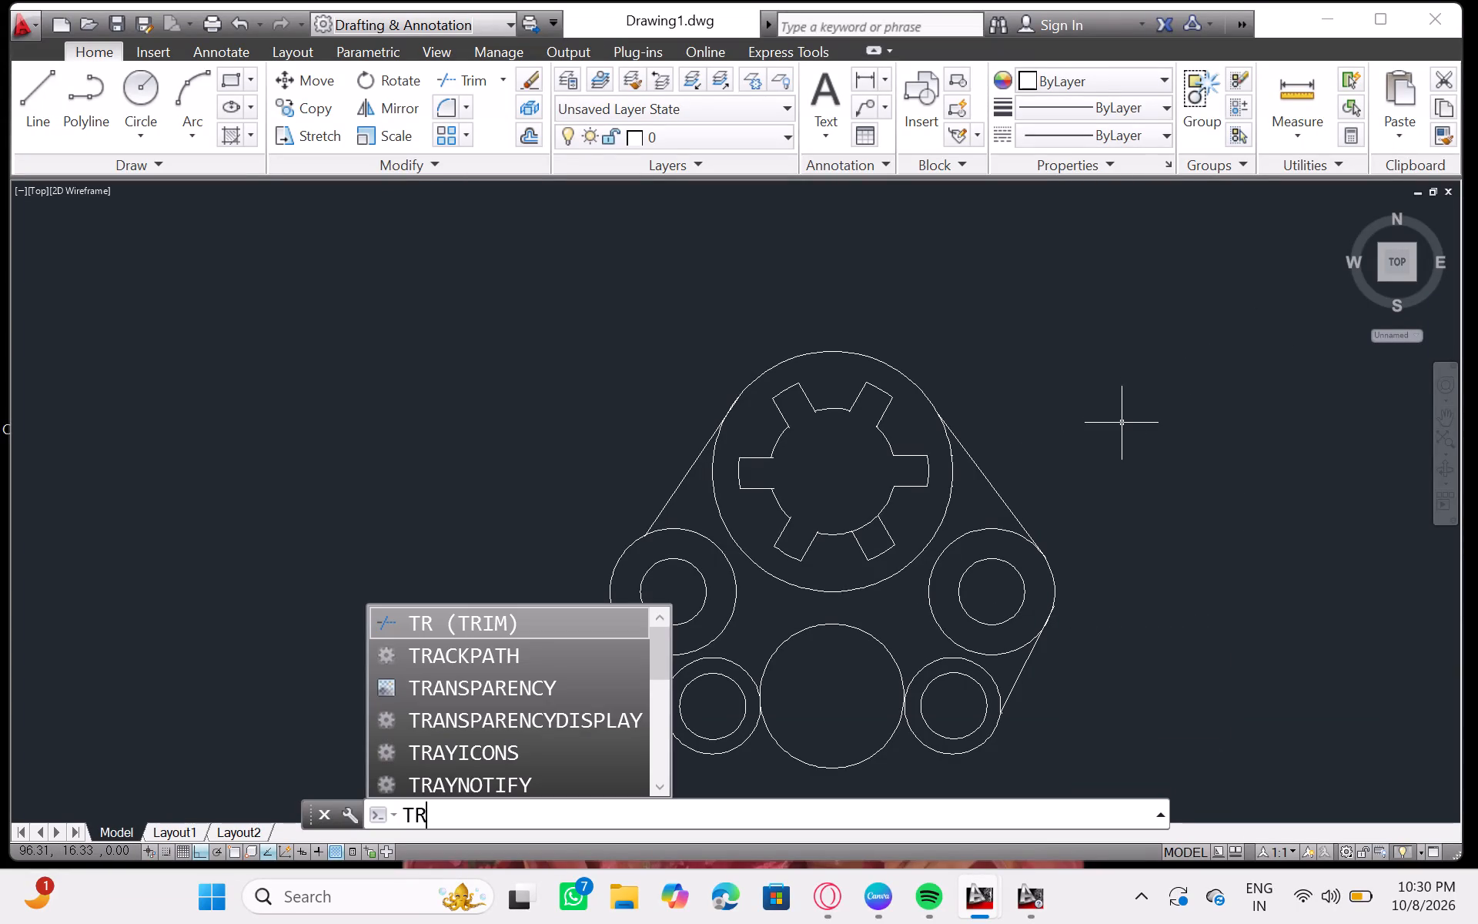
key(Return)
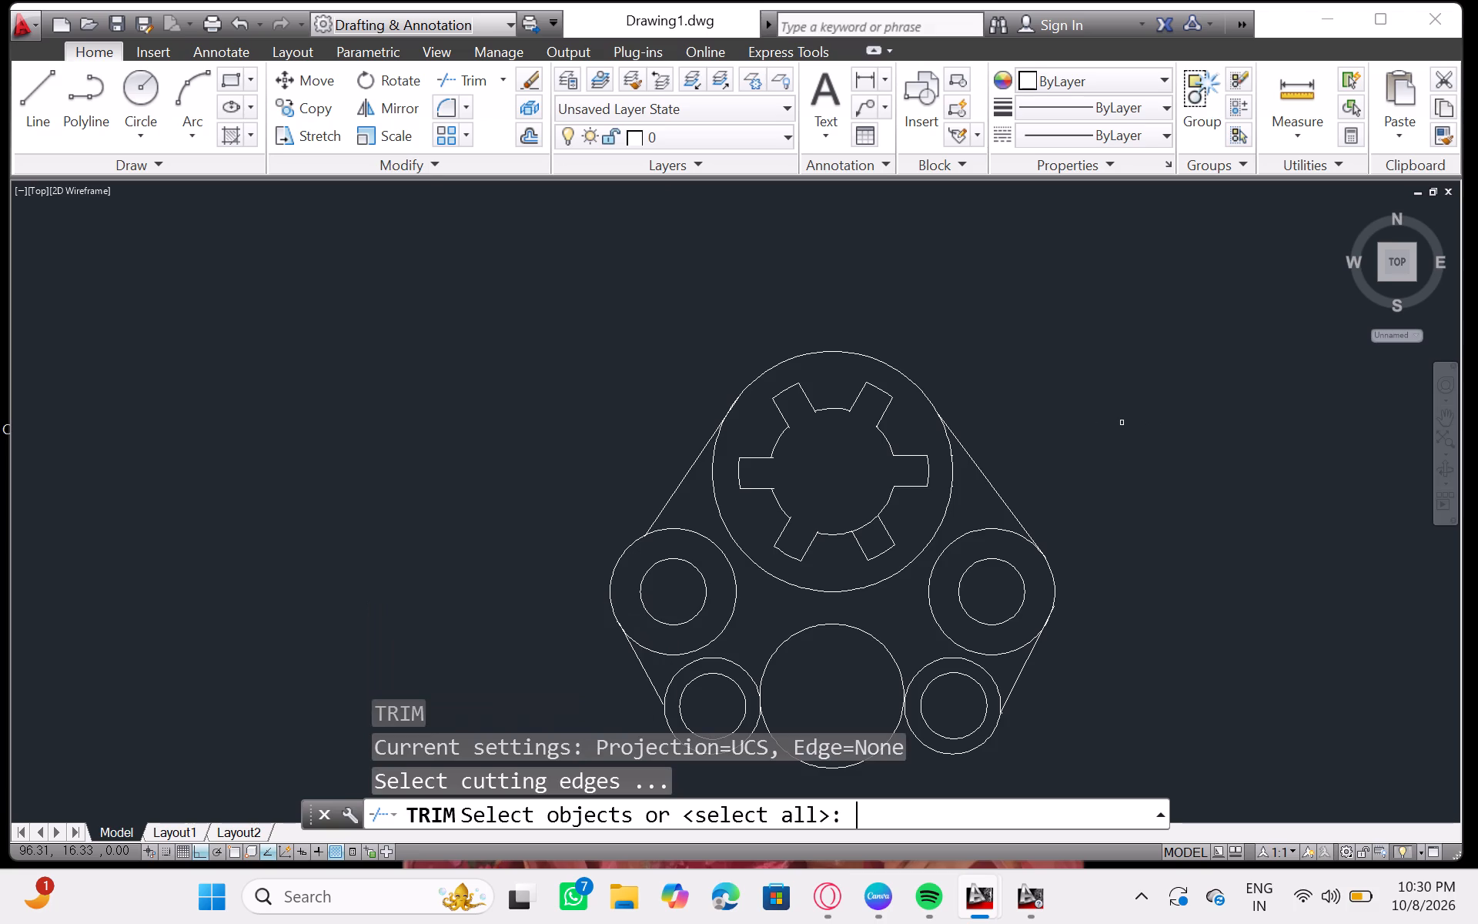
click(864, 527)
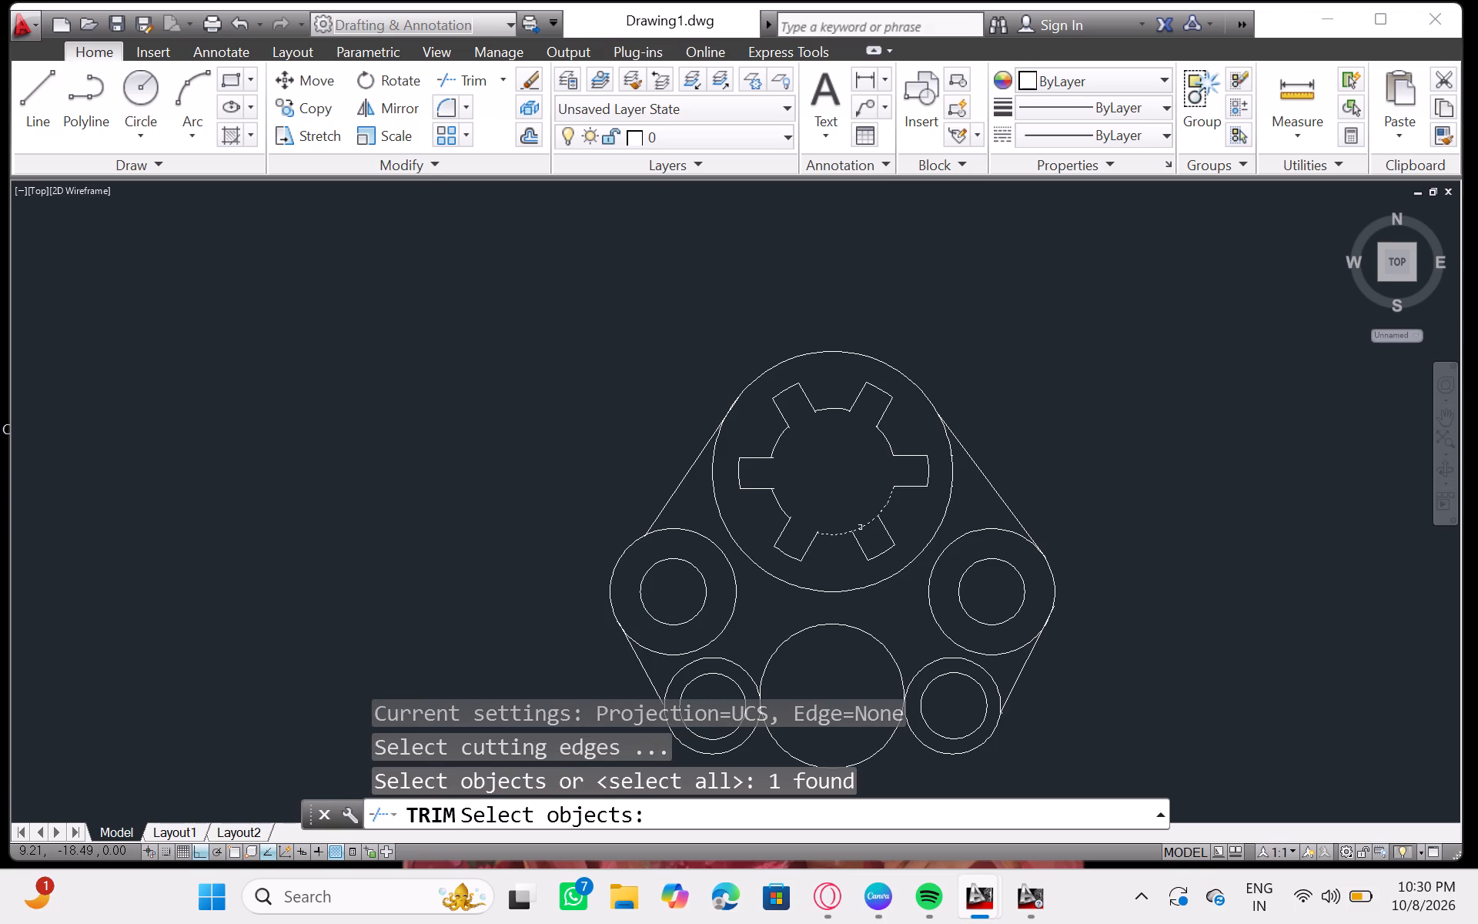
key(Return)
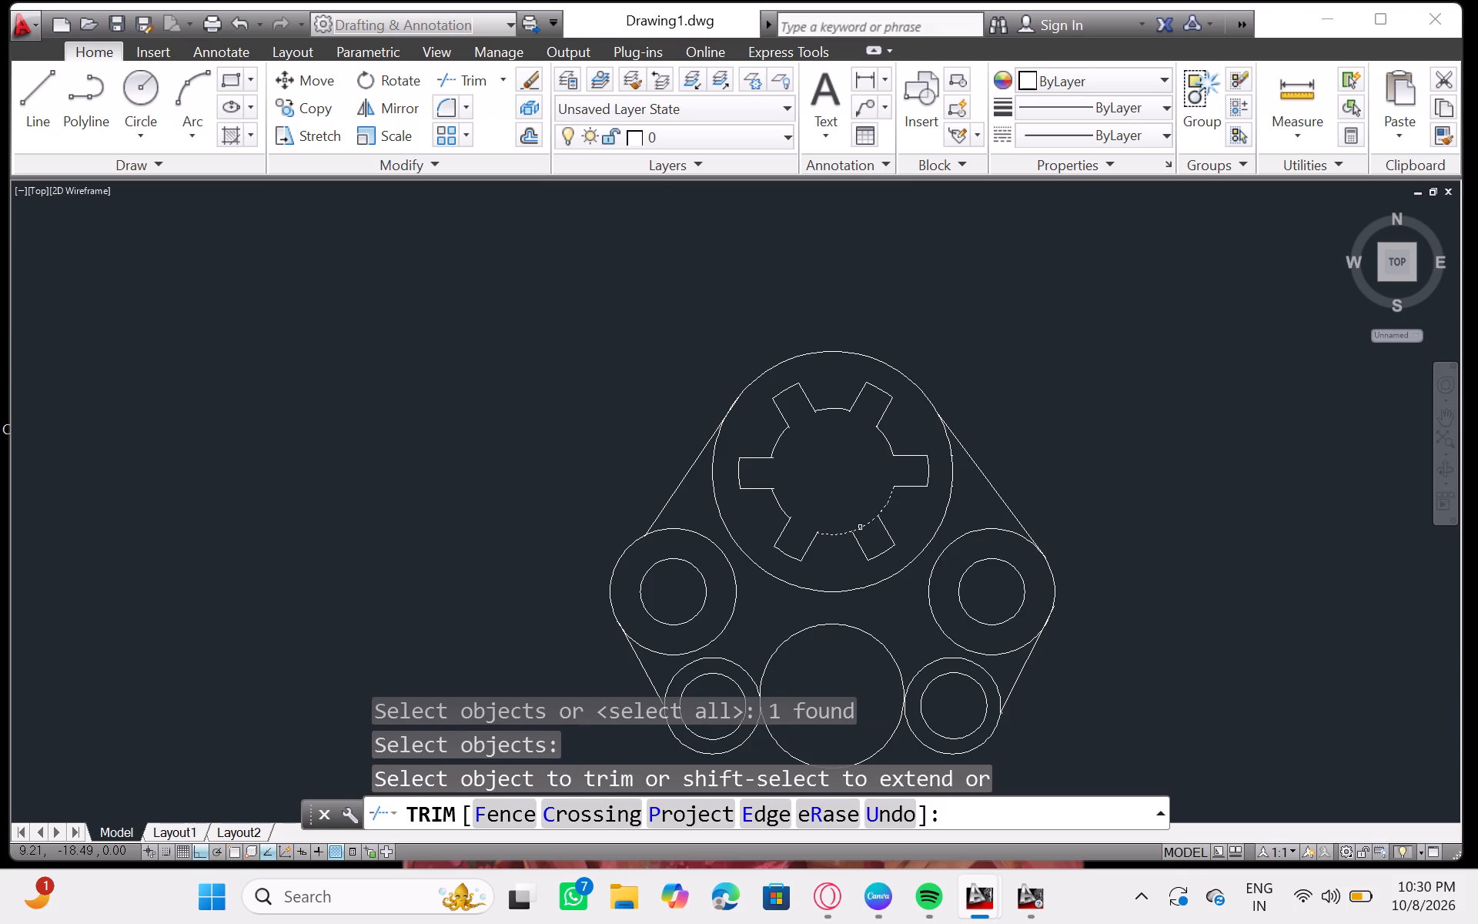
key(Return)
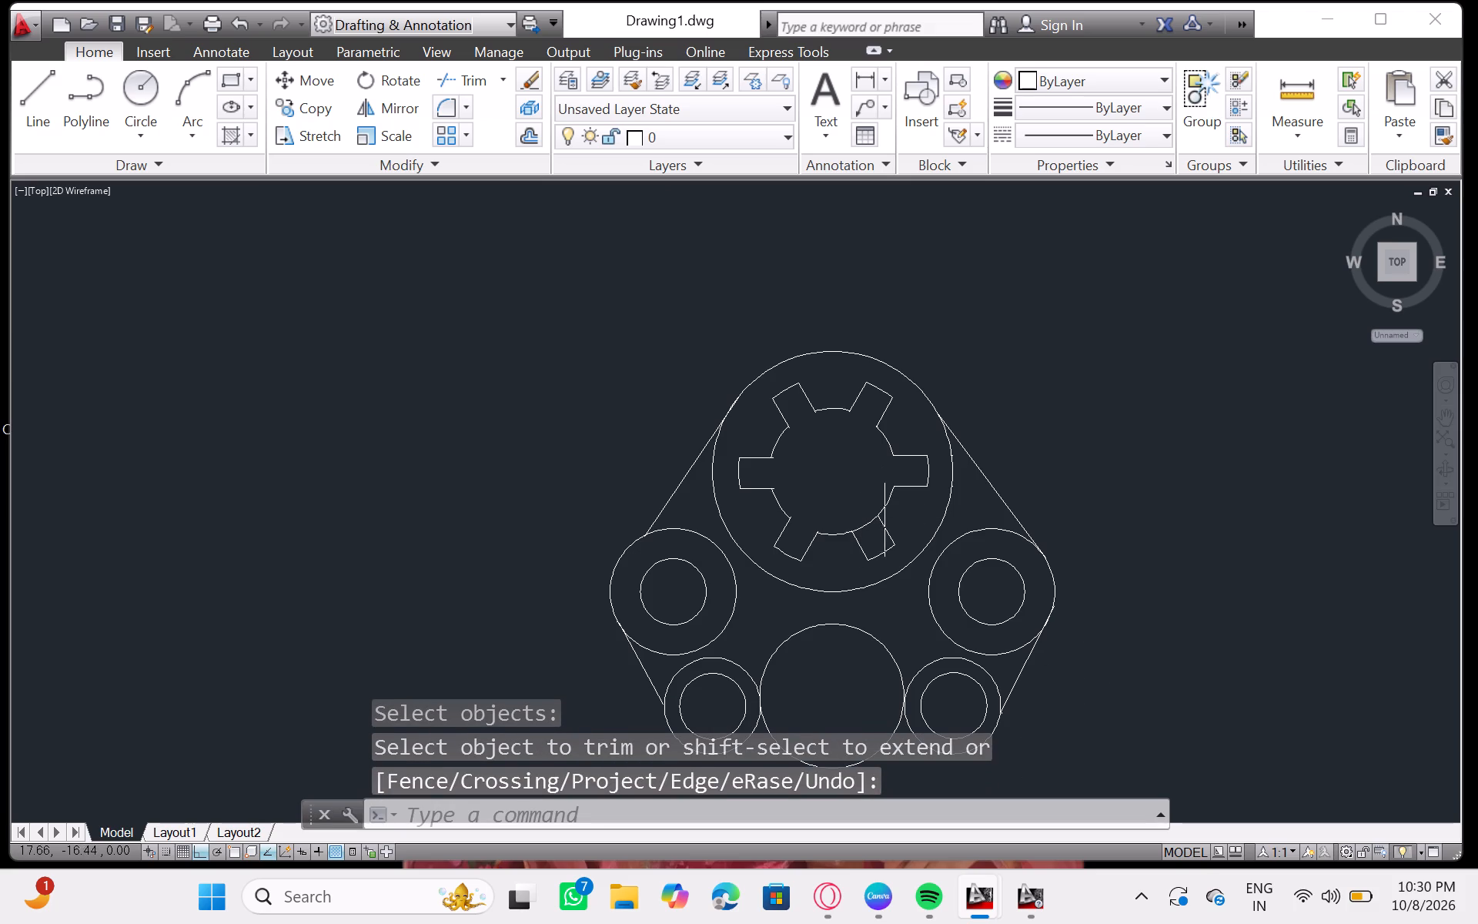
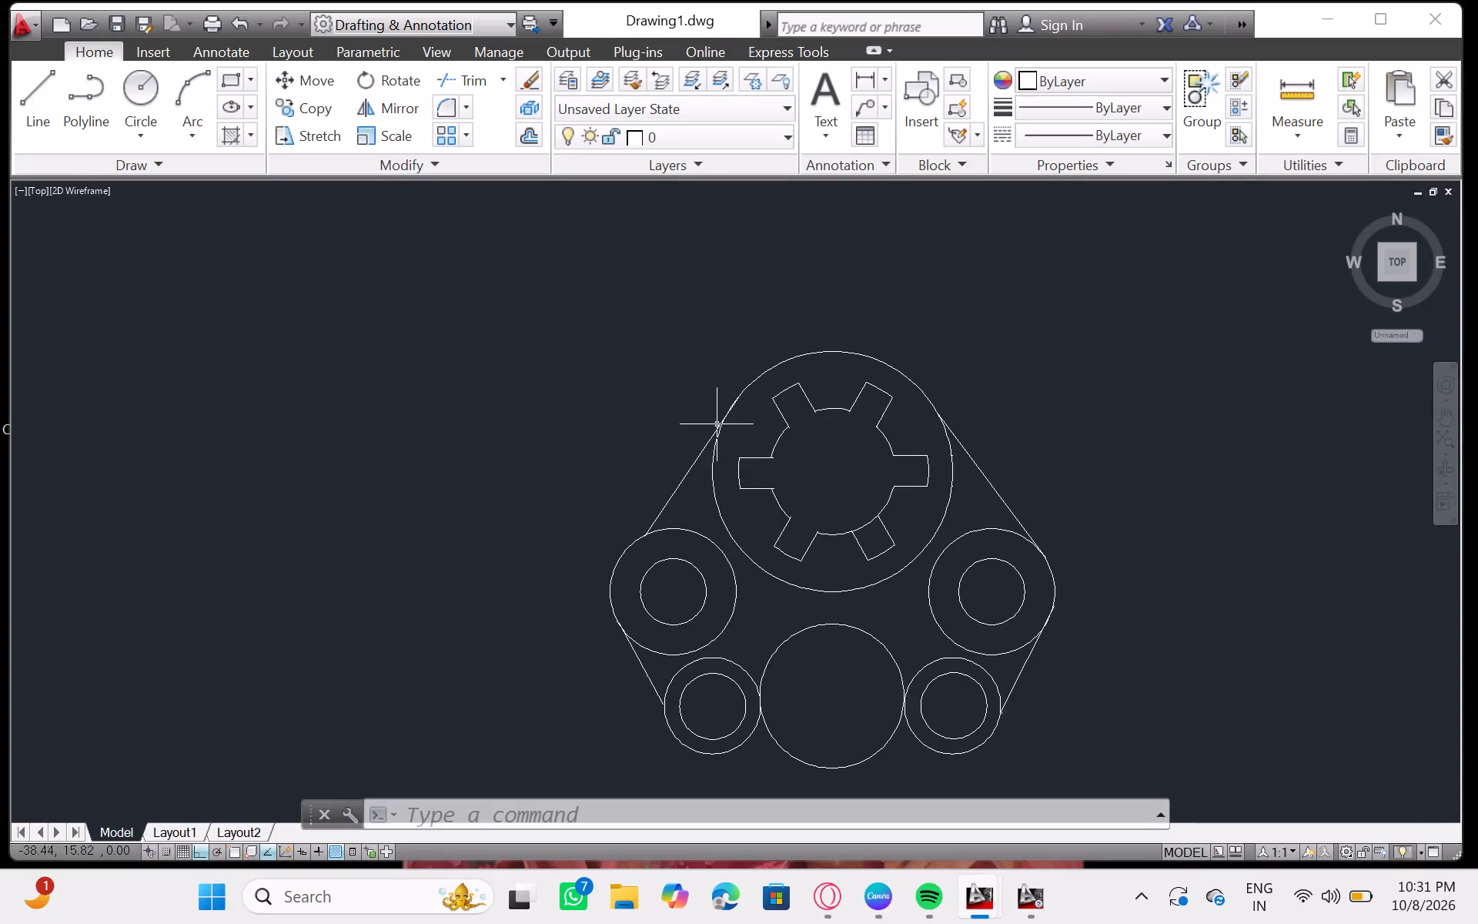
Erase the two tangent lines on the plate's left side, one above and one below the left large concentric circles.
click(697, 459)
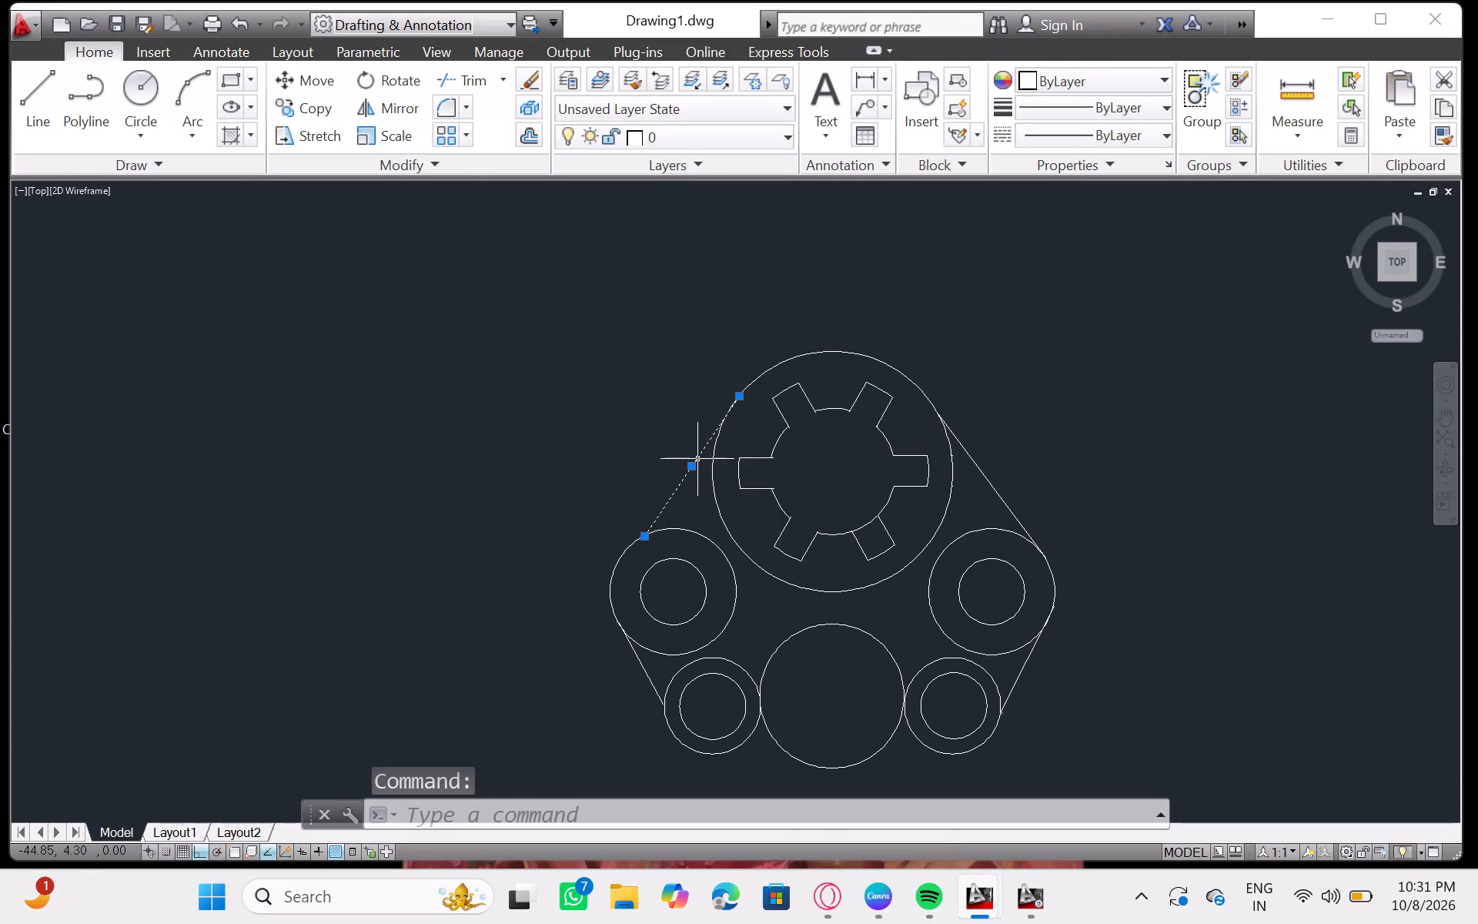
right_click(697, 459)
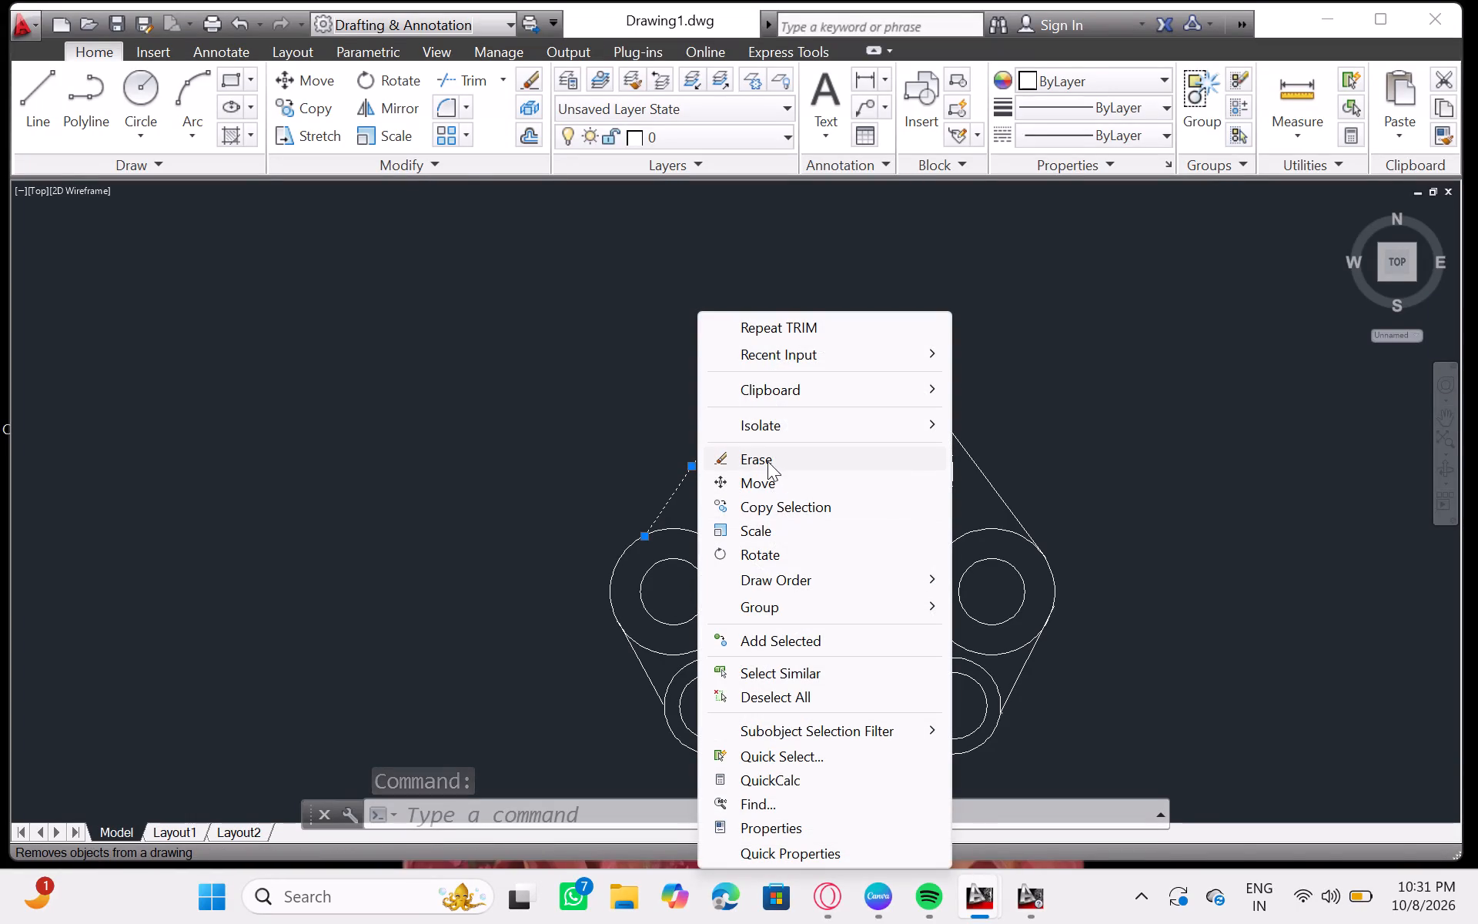
click(767, 461)
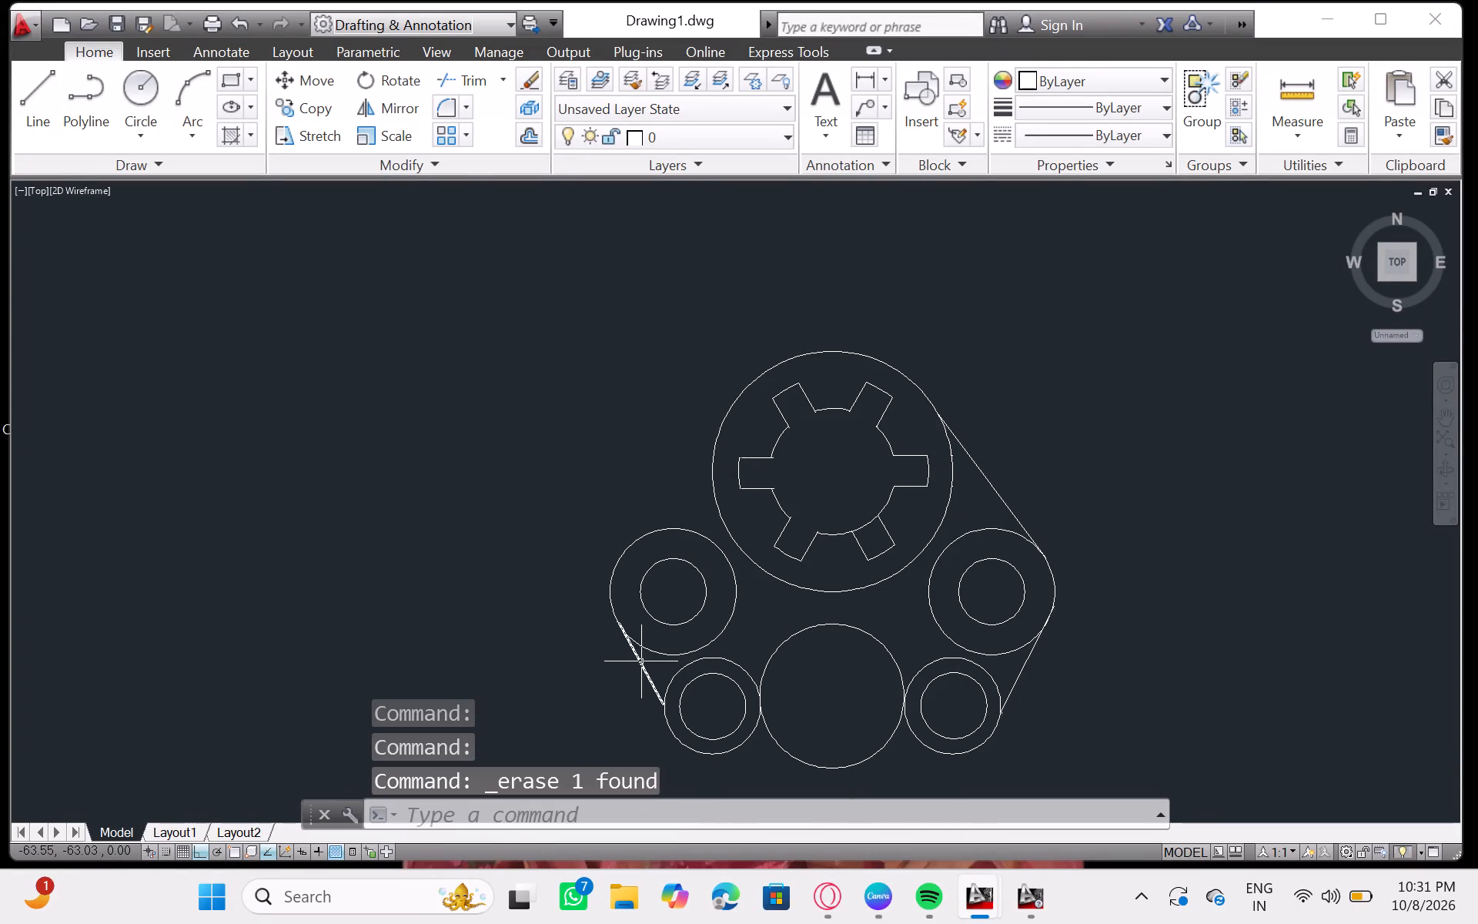
click(641, 661)
right_click(777, 540)
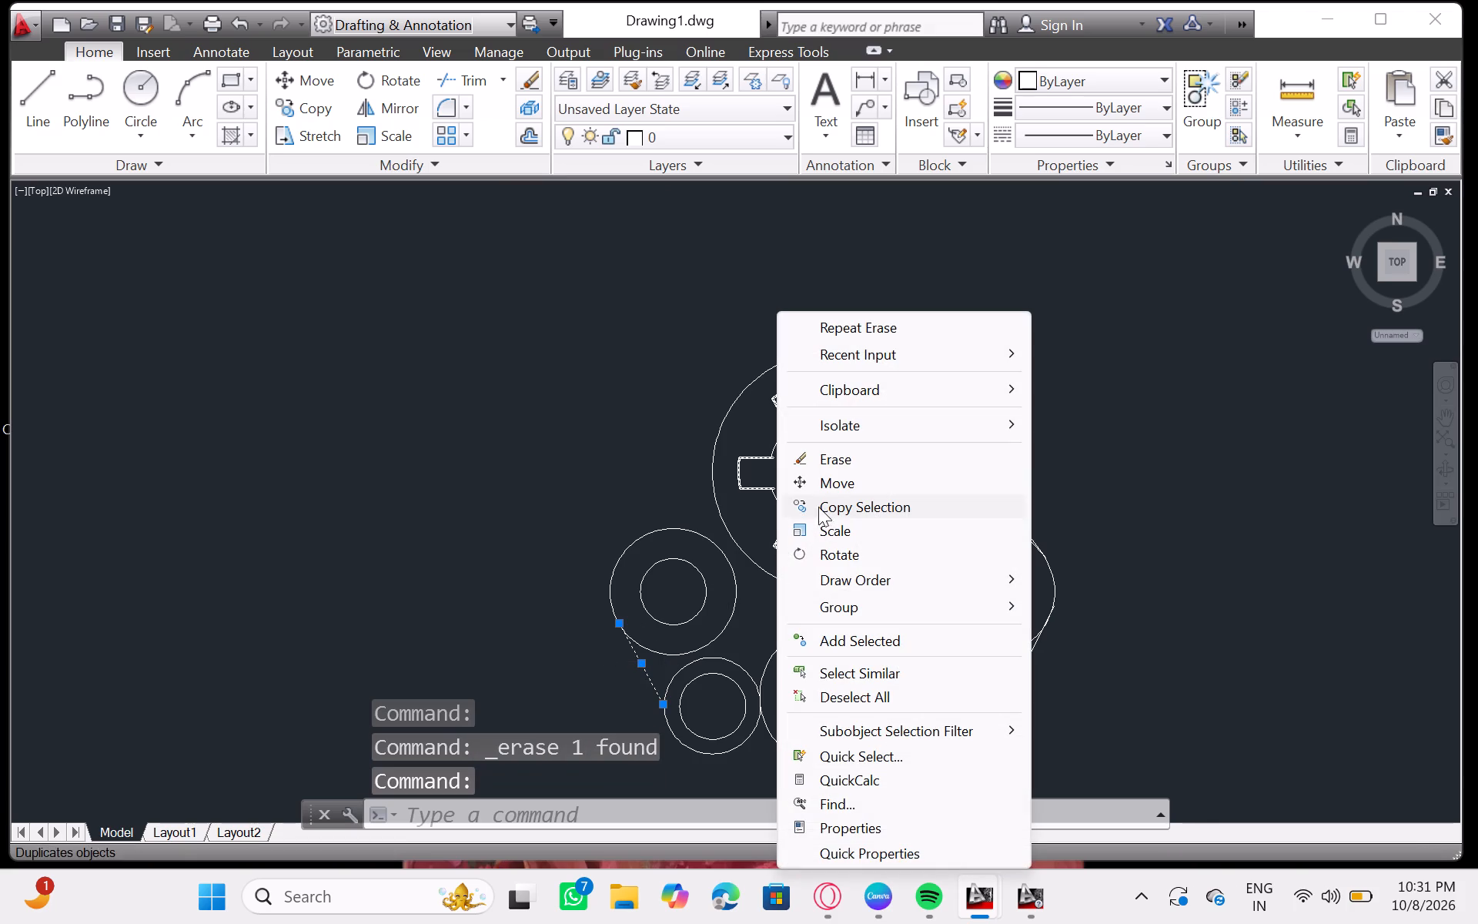
click(844, 460)
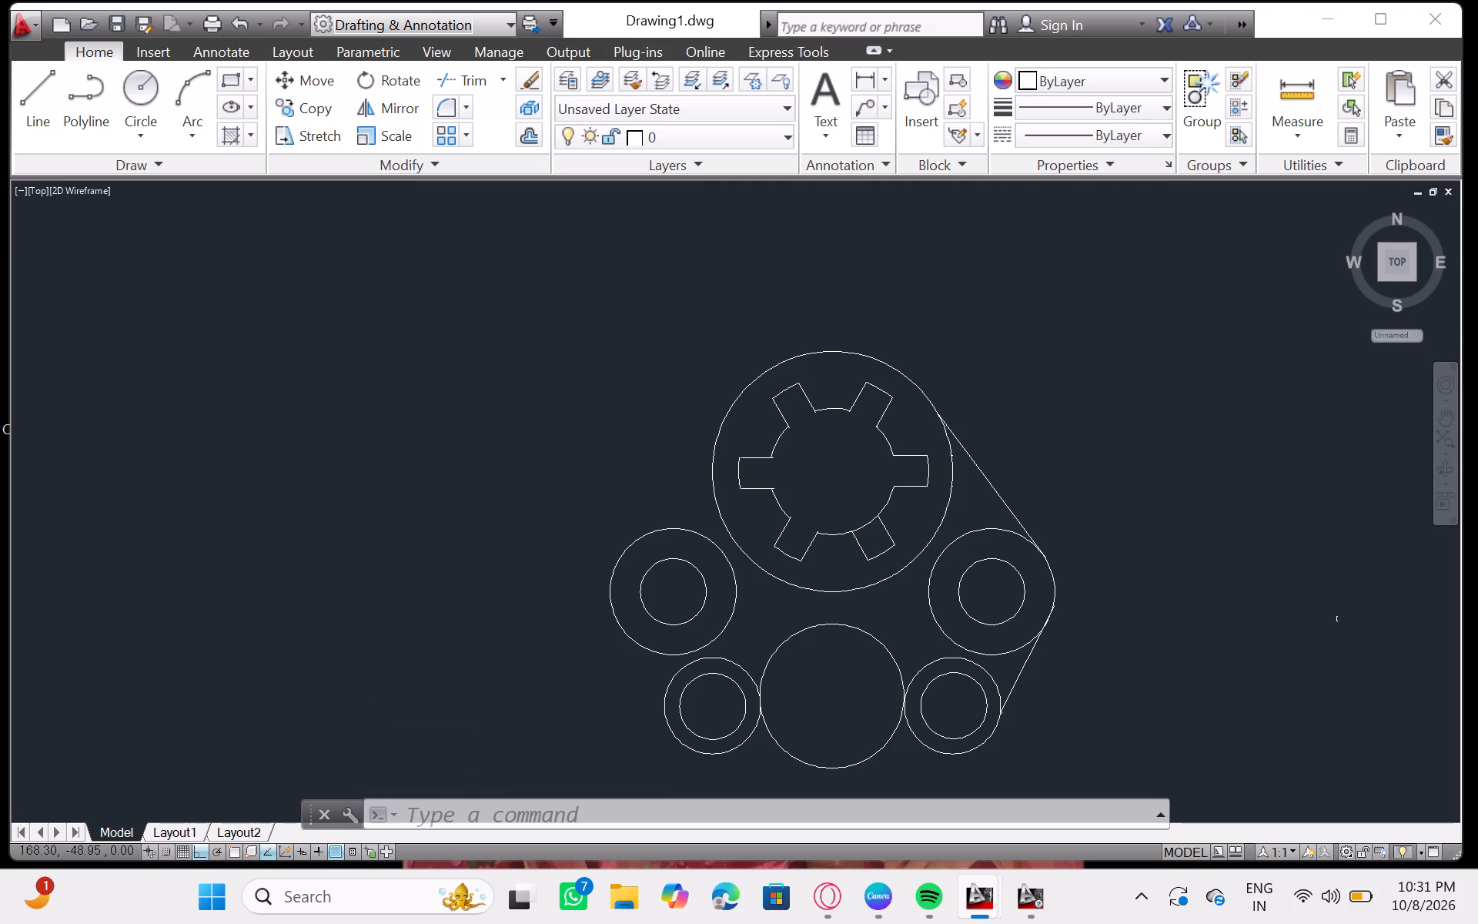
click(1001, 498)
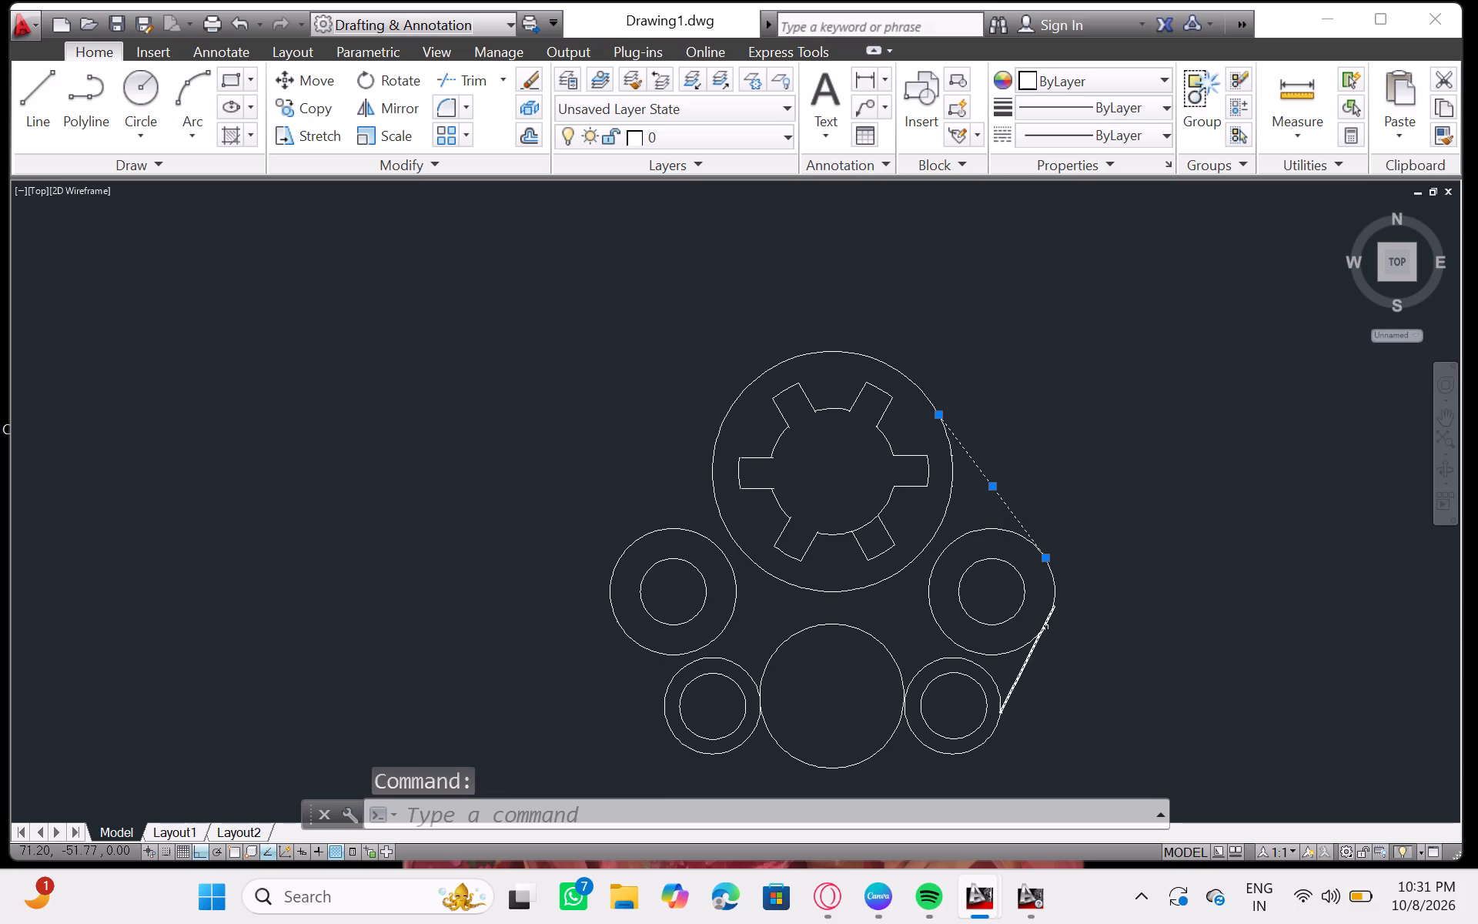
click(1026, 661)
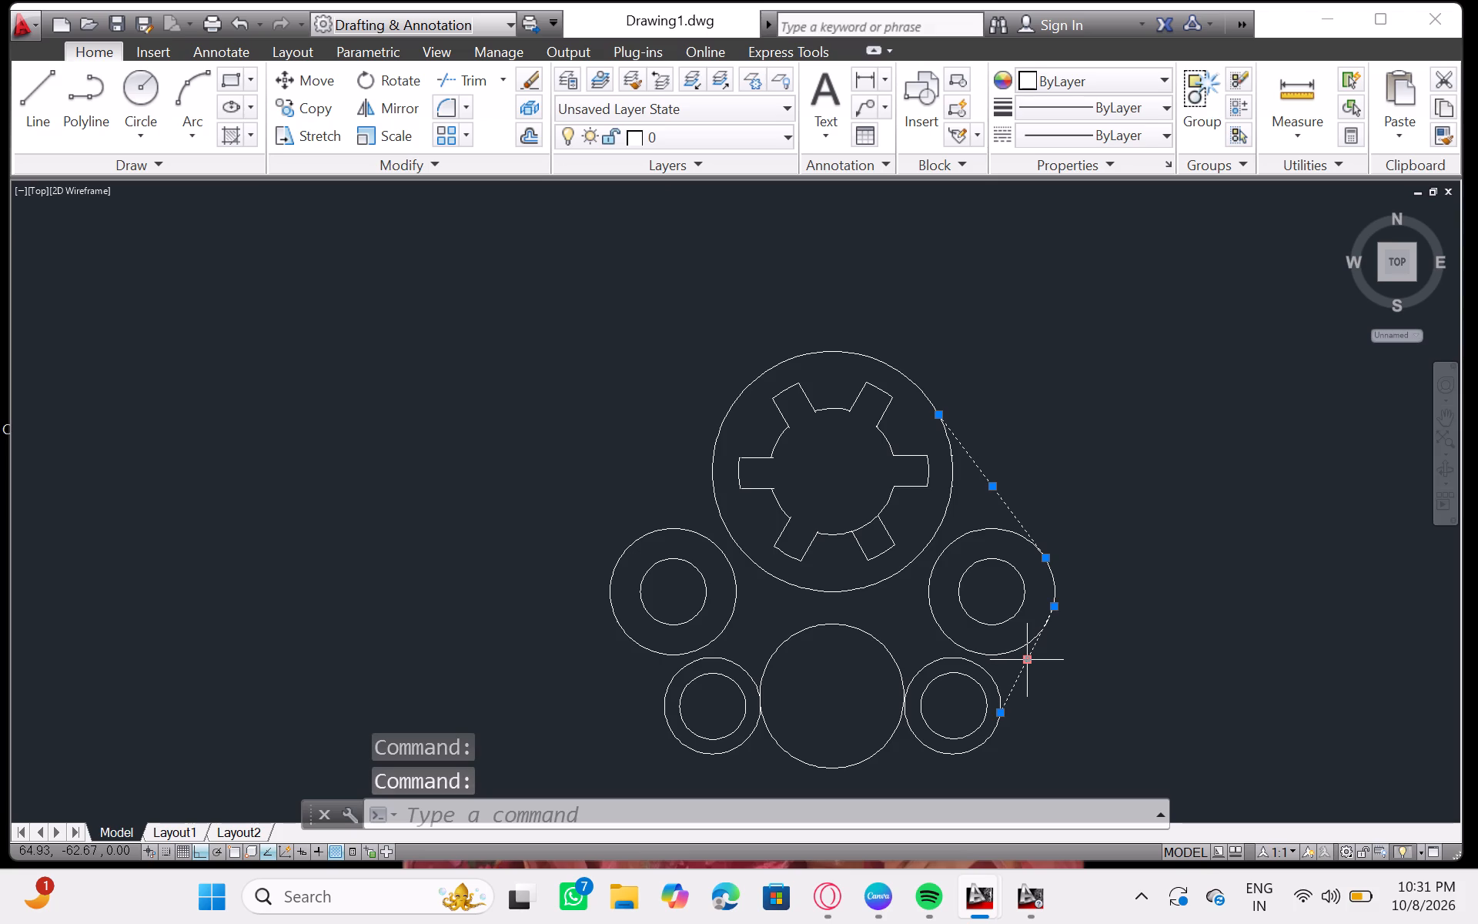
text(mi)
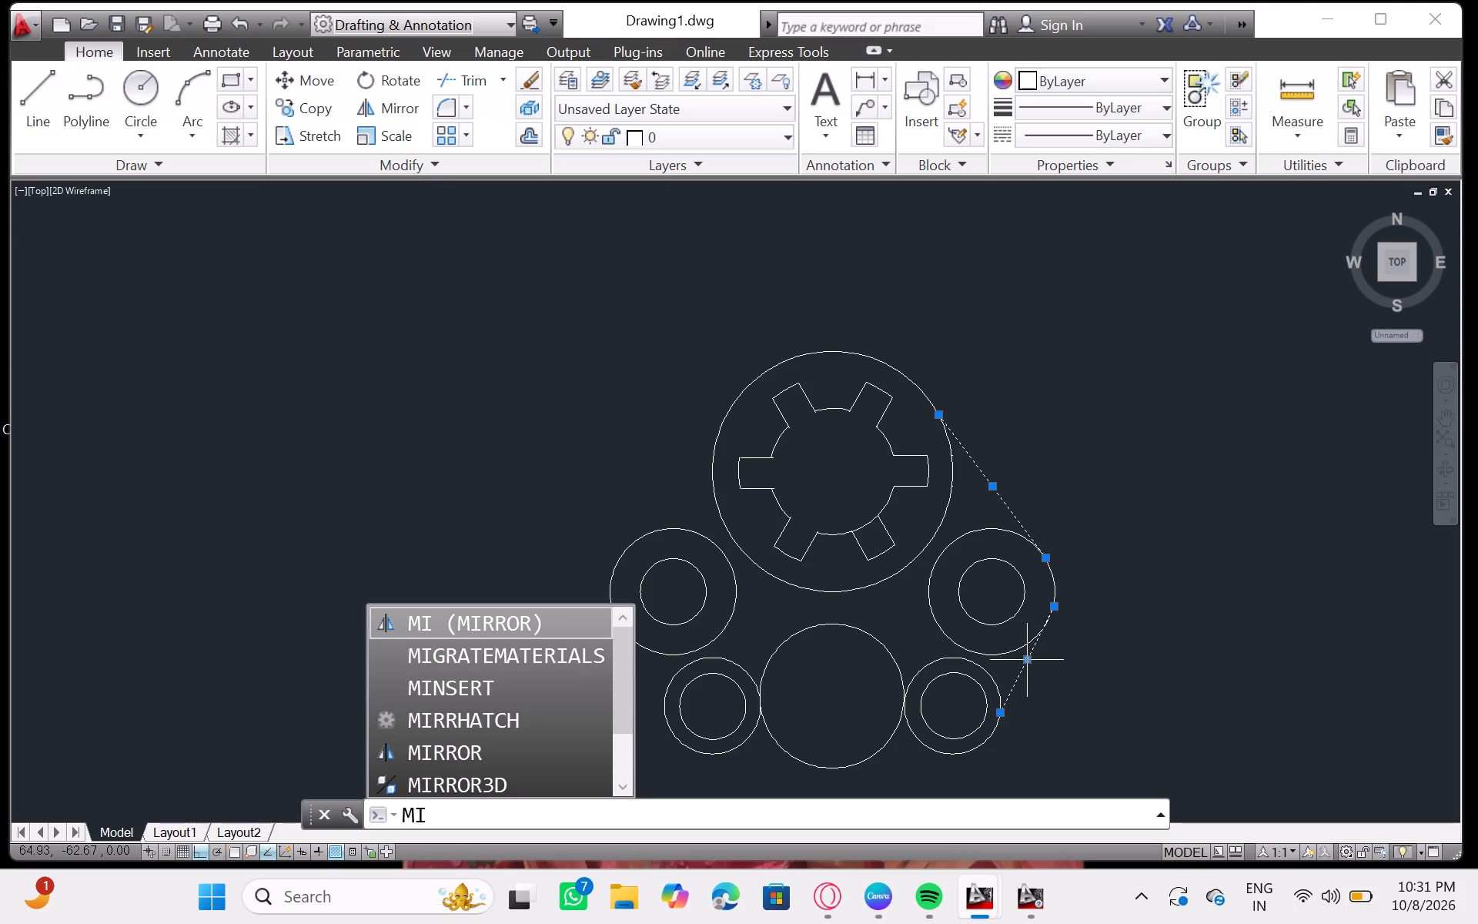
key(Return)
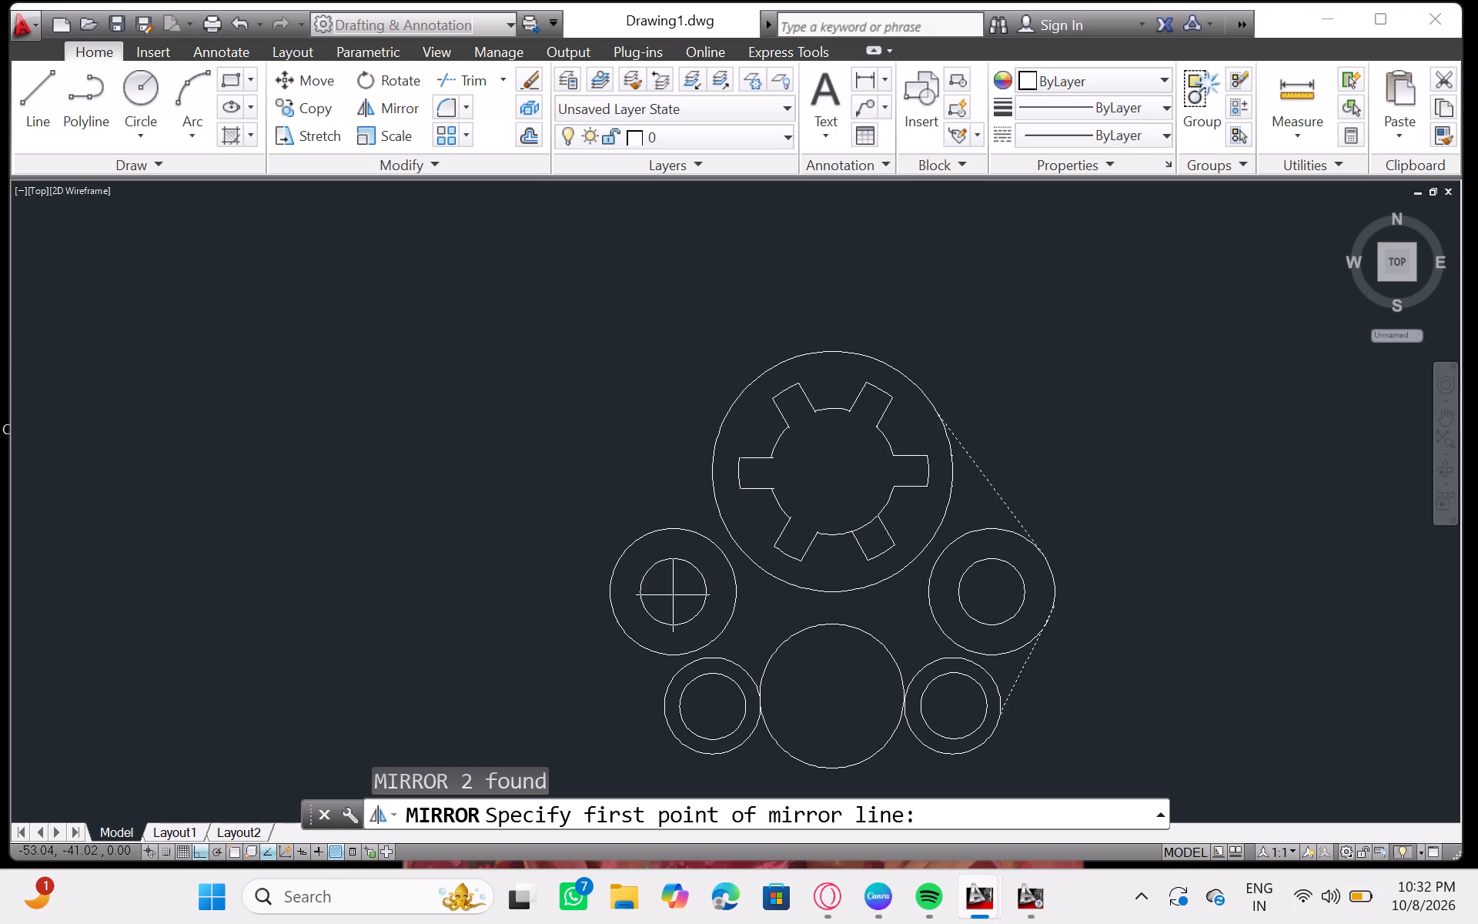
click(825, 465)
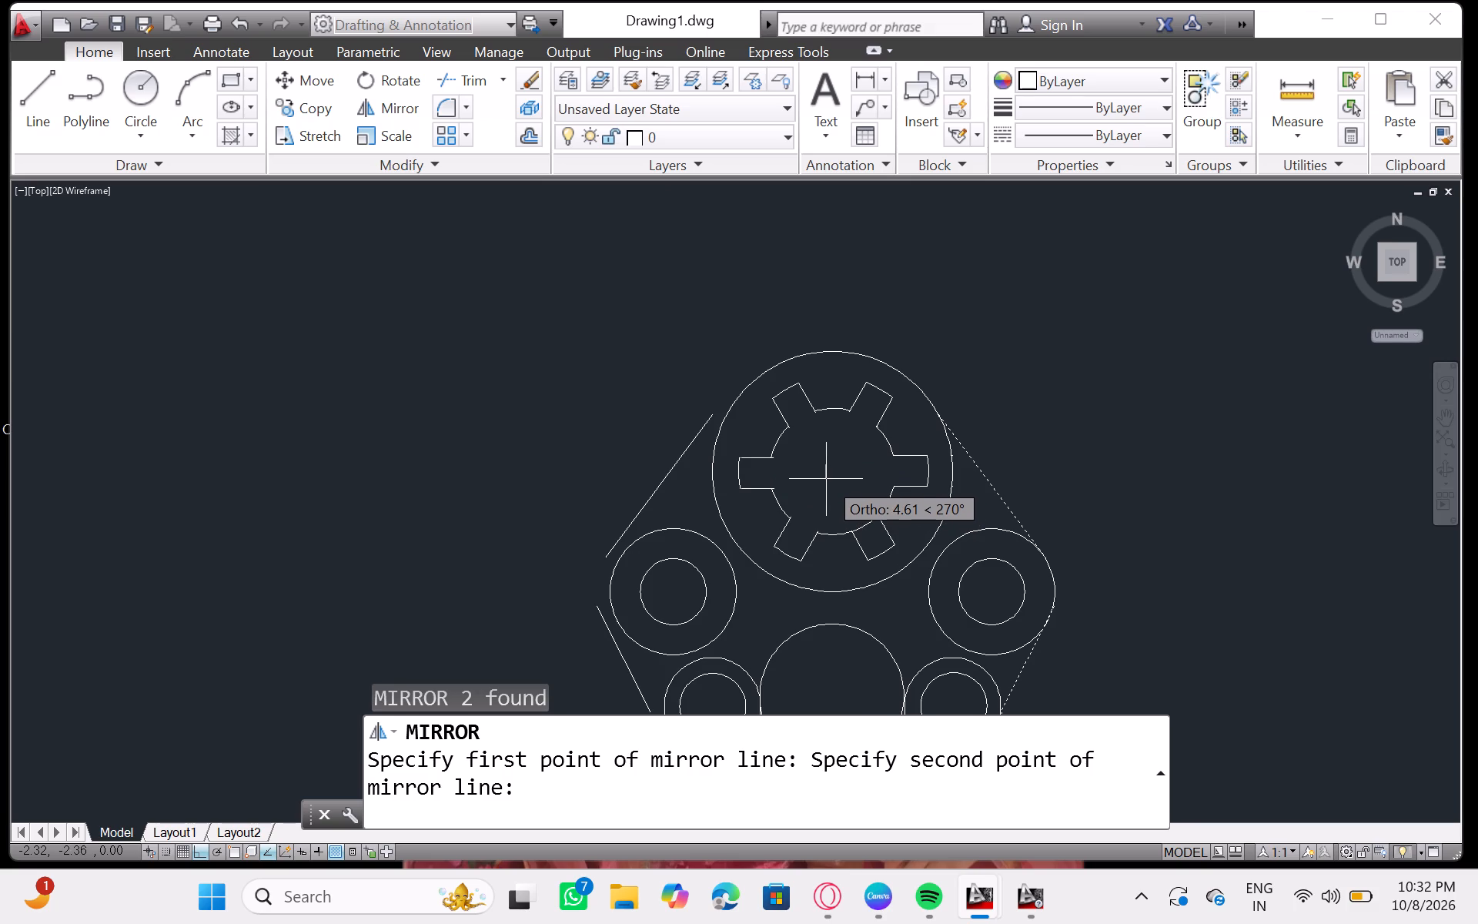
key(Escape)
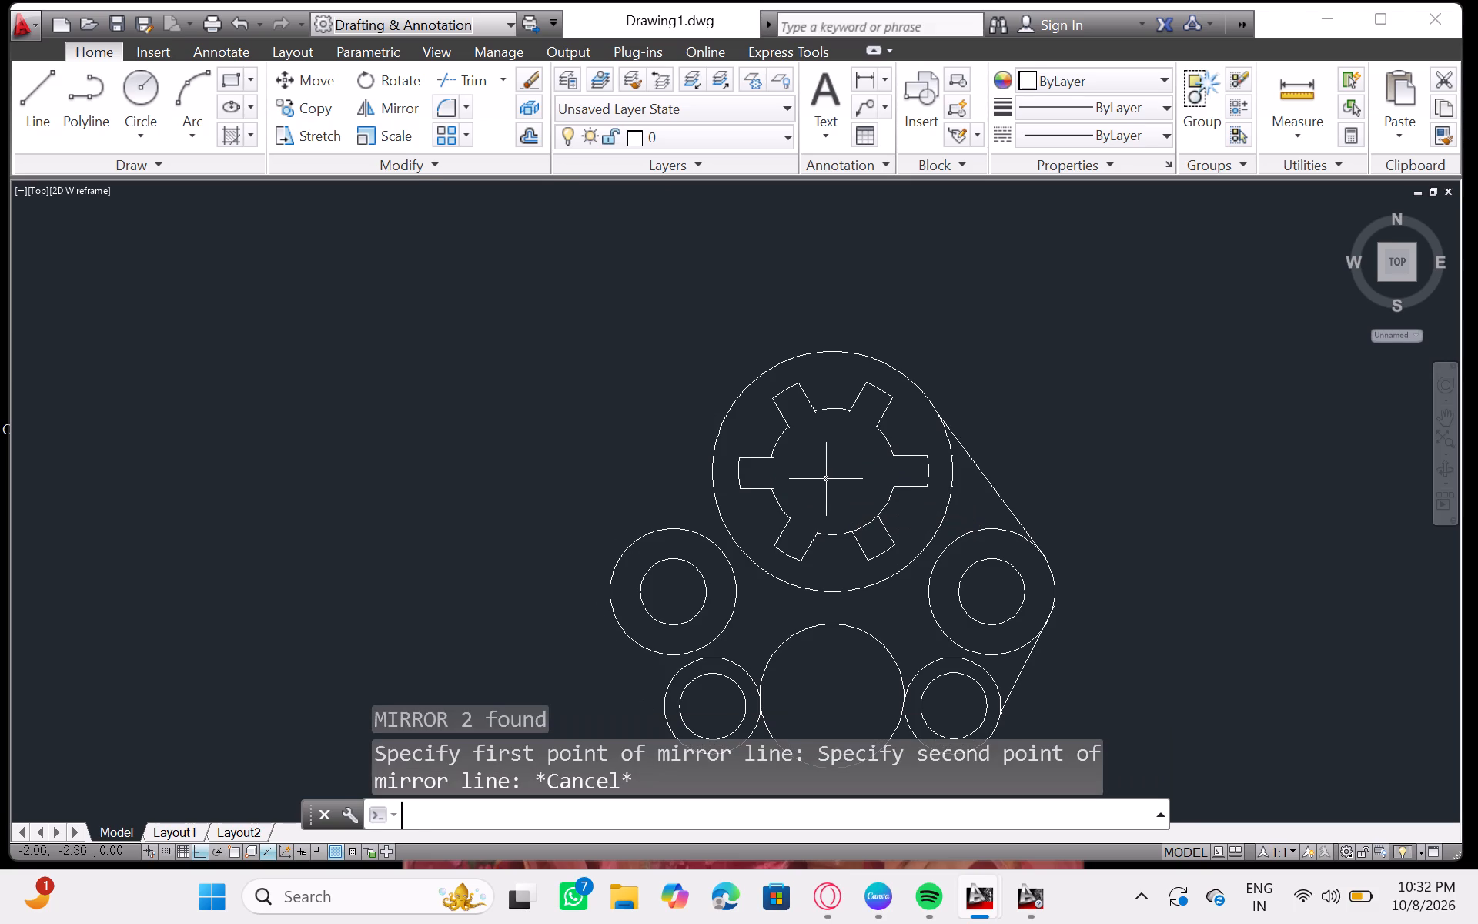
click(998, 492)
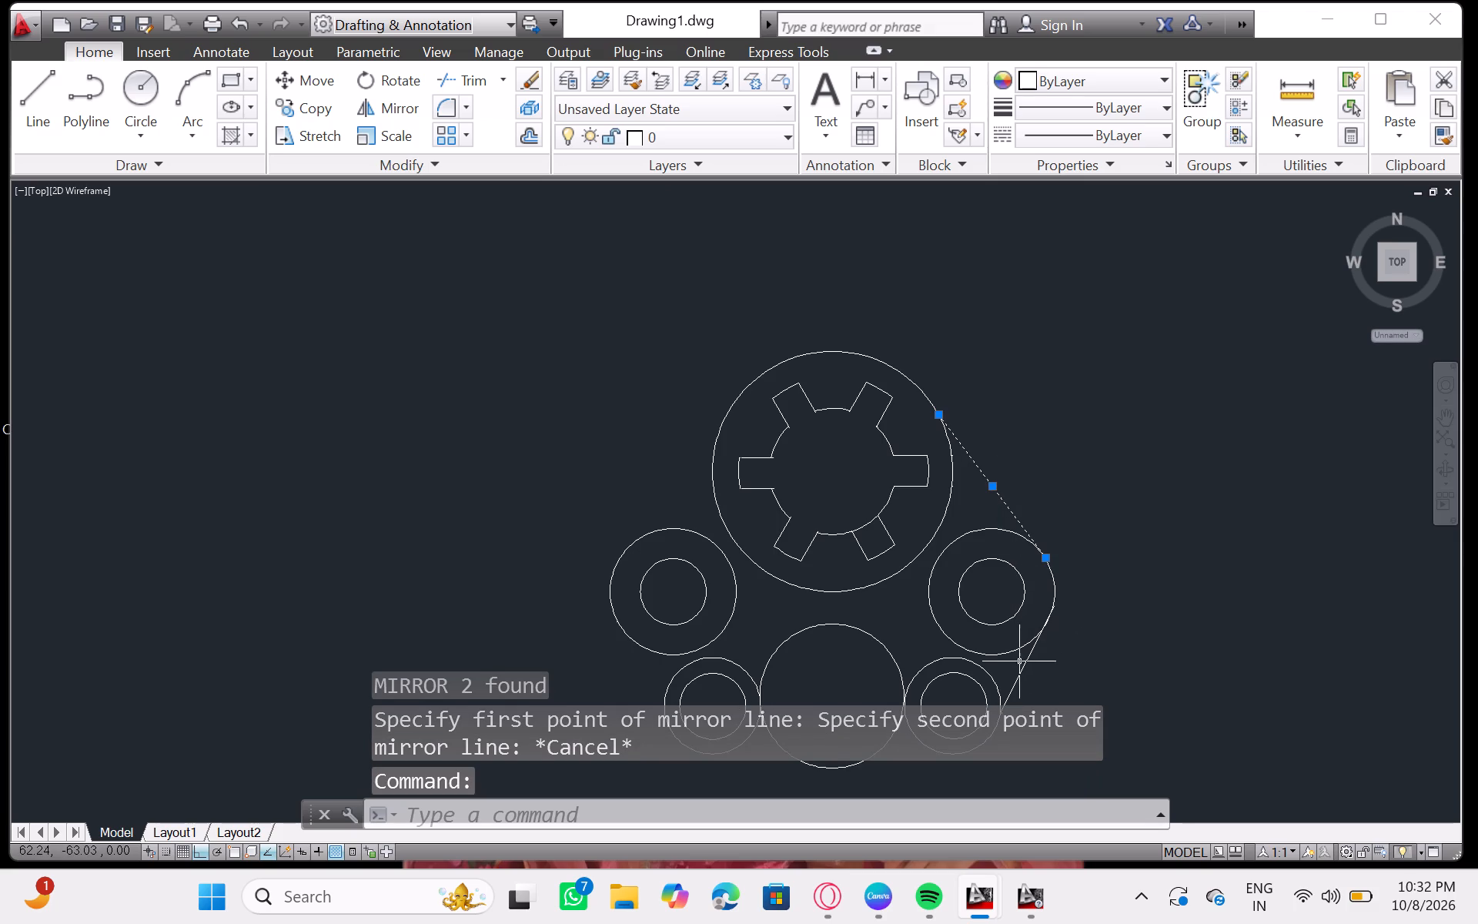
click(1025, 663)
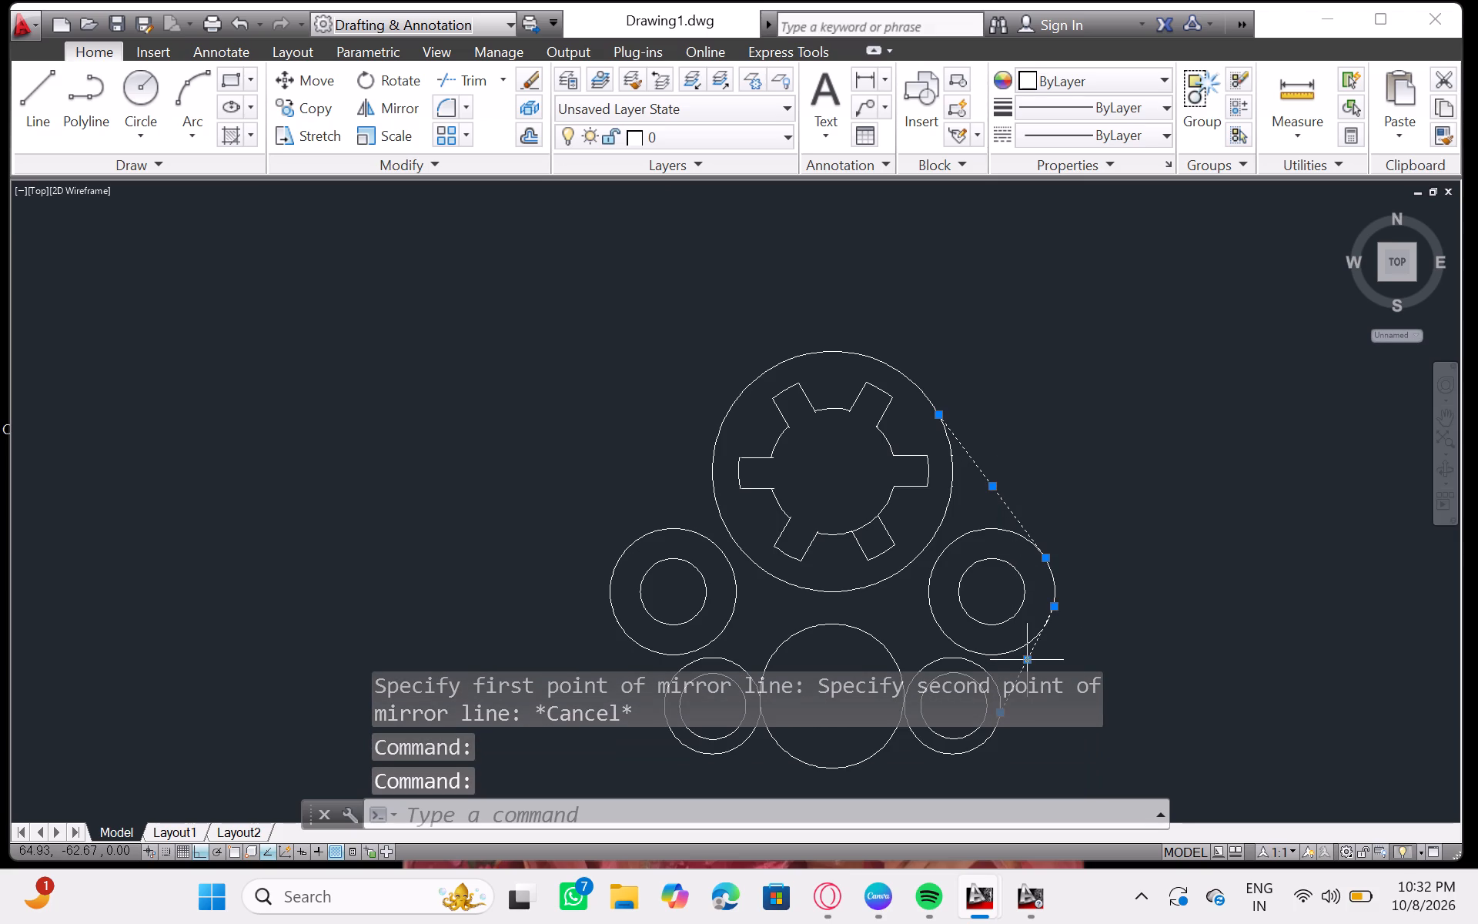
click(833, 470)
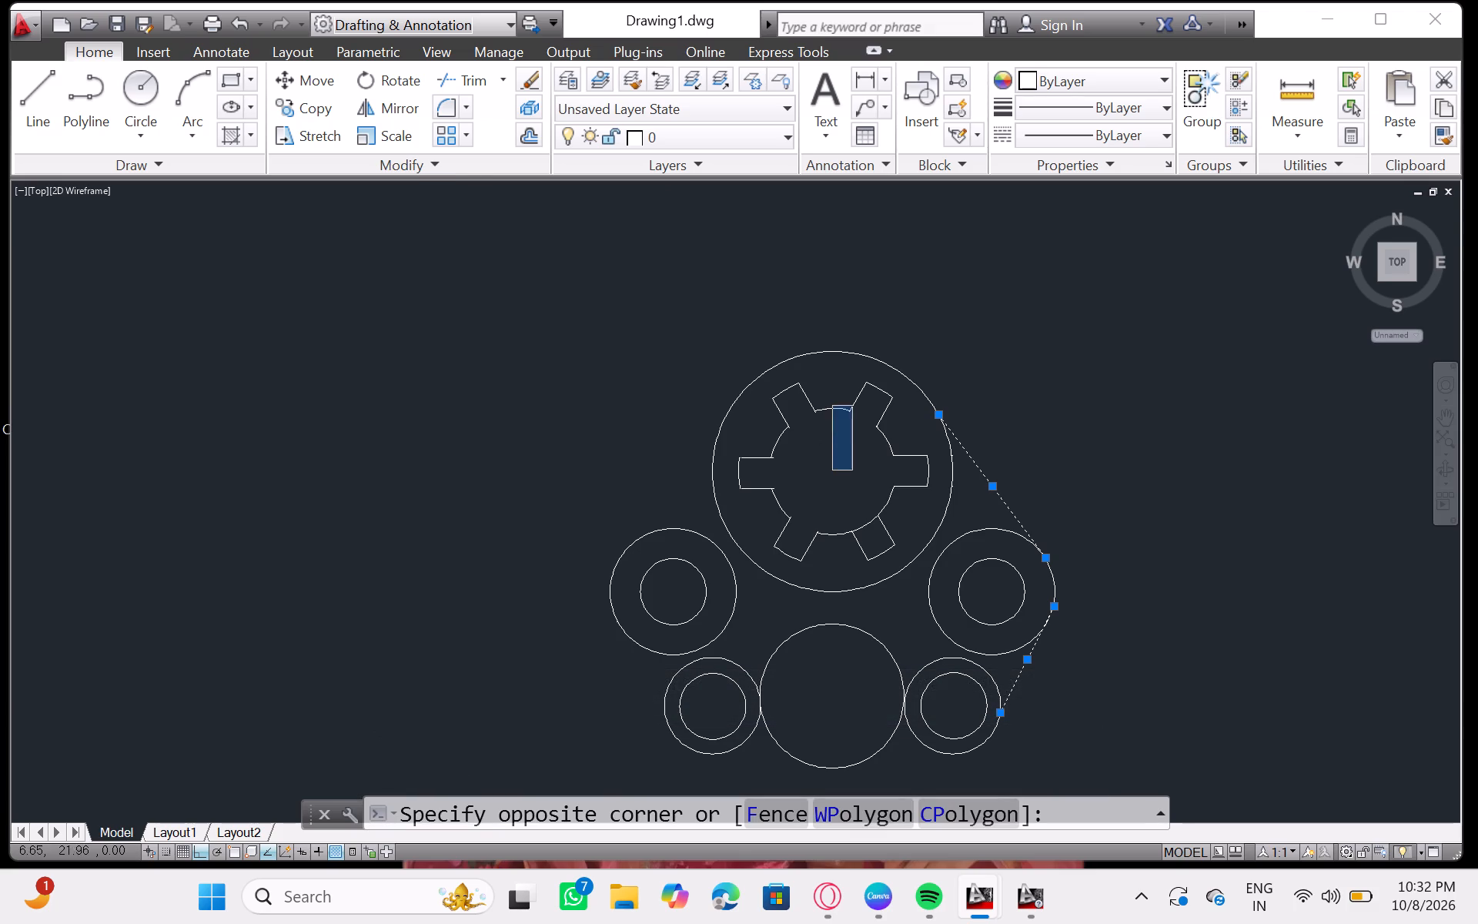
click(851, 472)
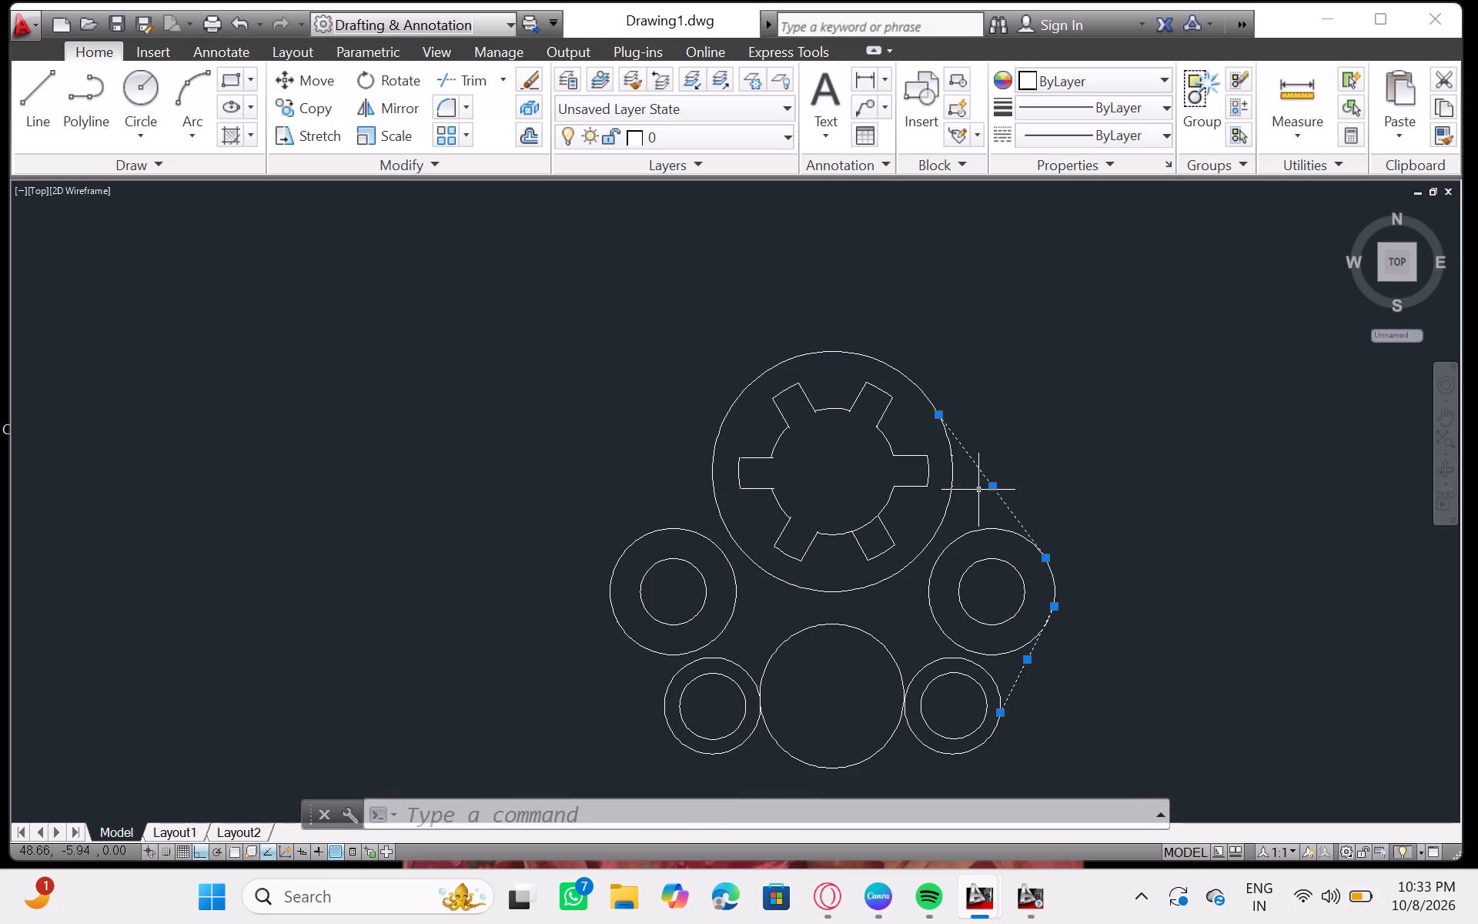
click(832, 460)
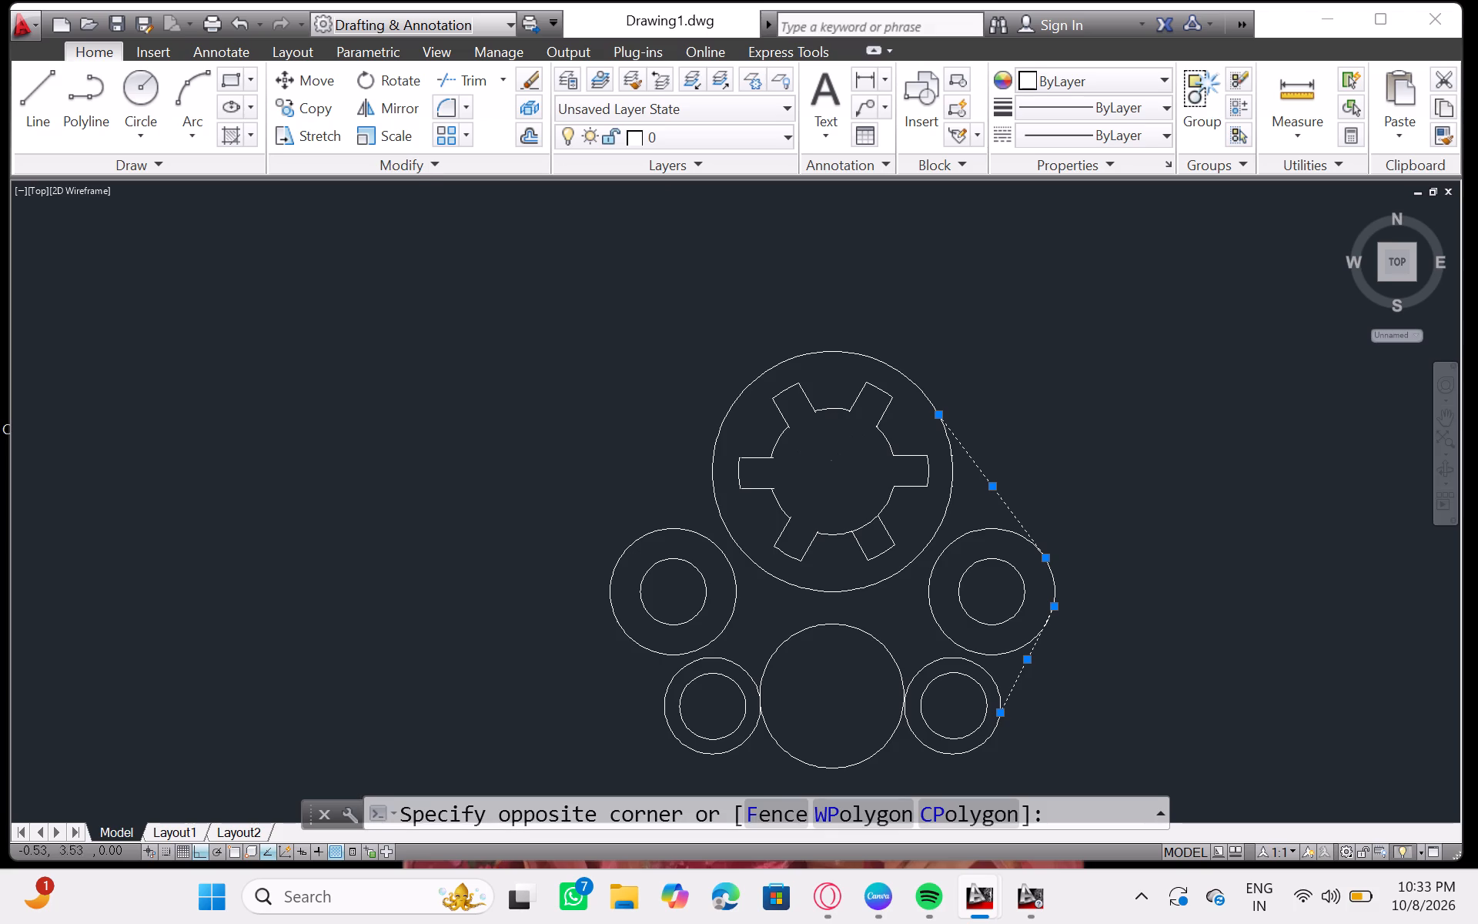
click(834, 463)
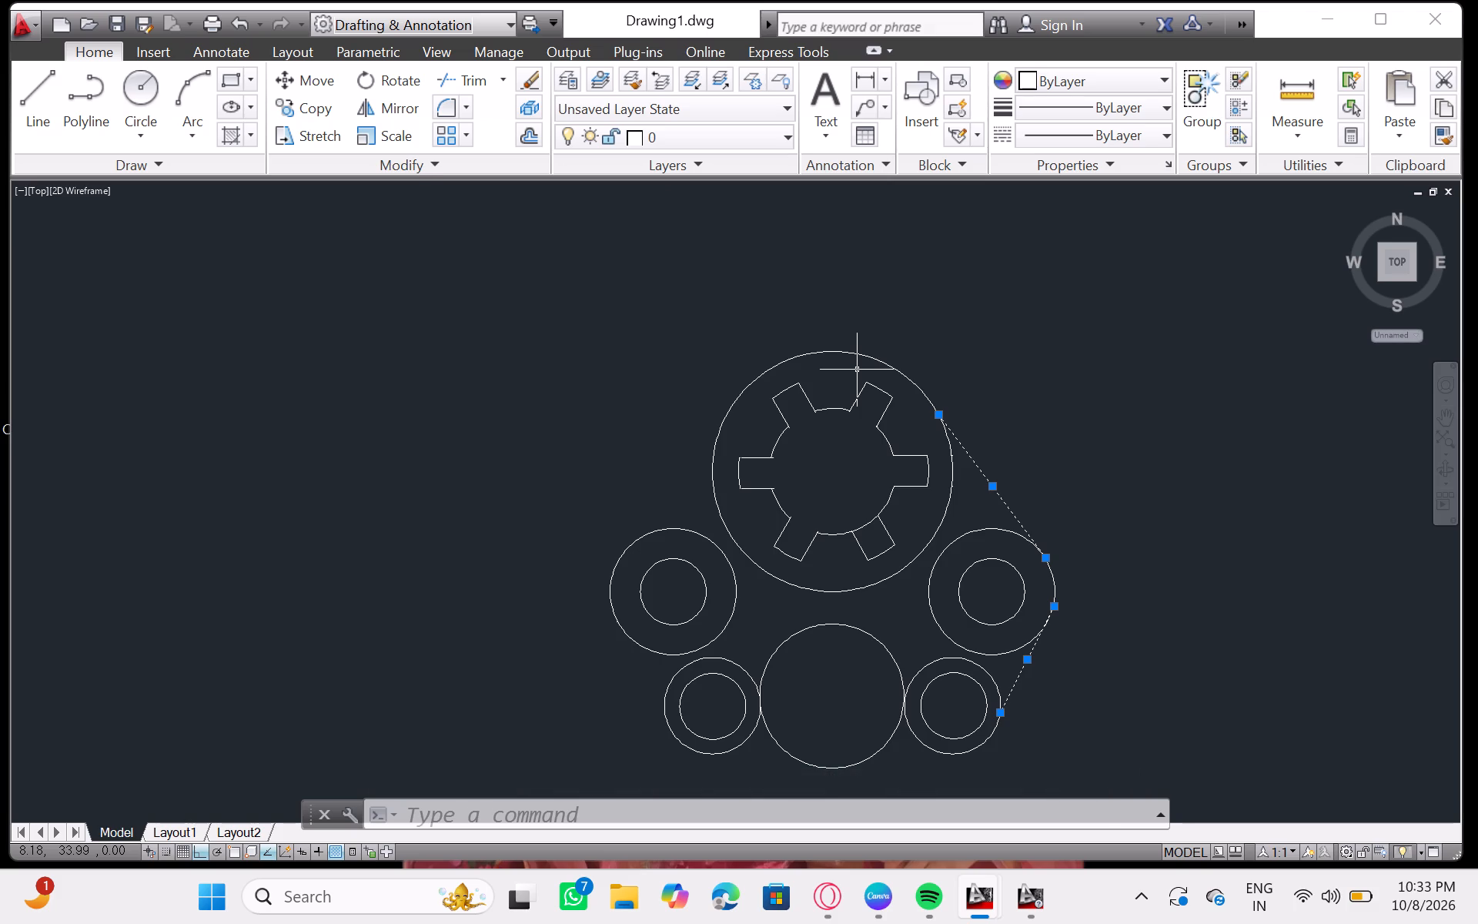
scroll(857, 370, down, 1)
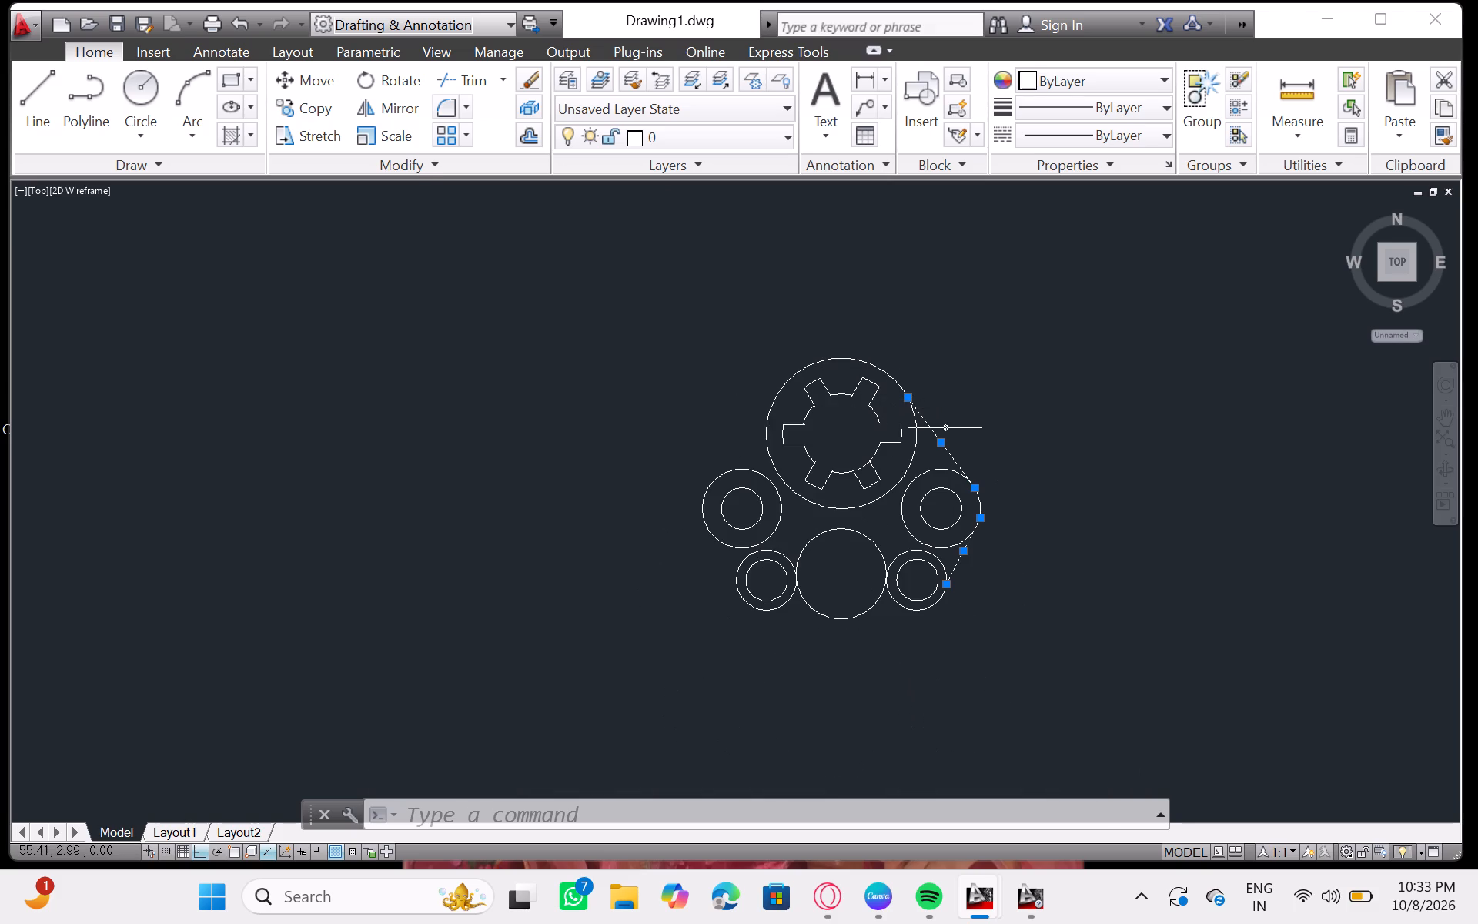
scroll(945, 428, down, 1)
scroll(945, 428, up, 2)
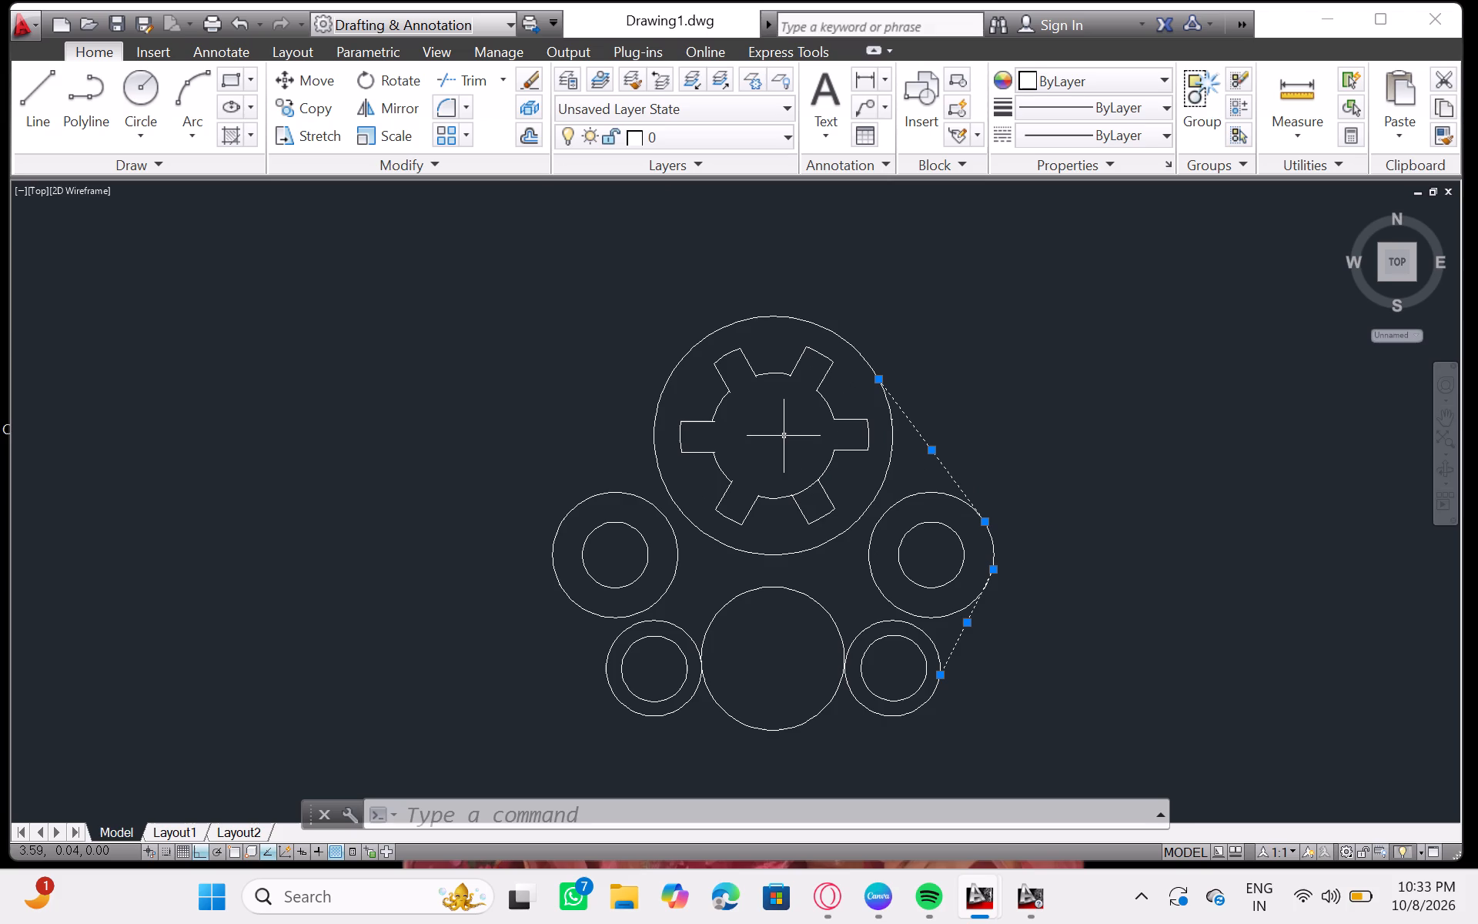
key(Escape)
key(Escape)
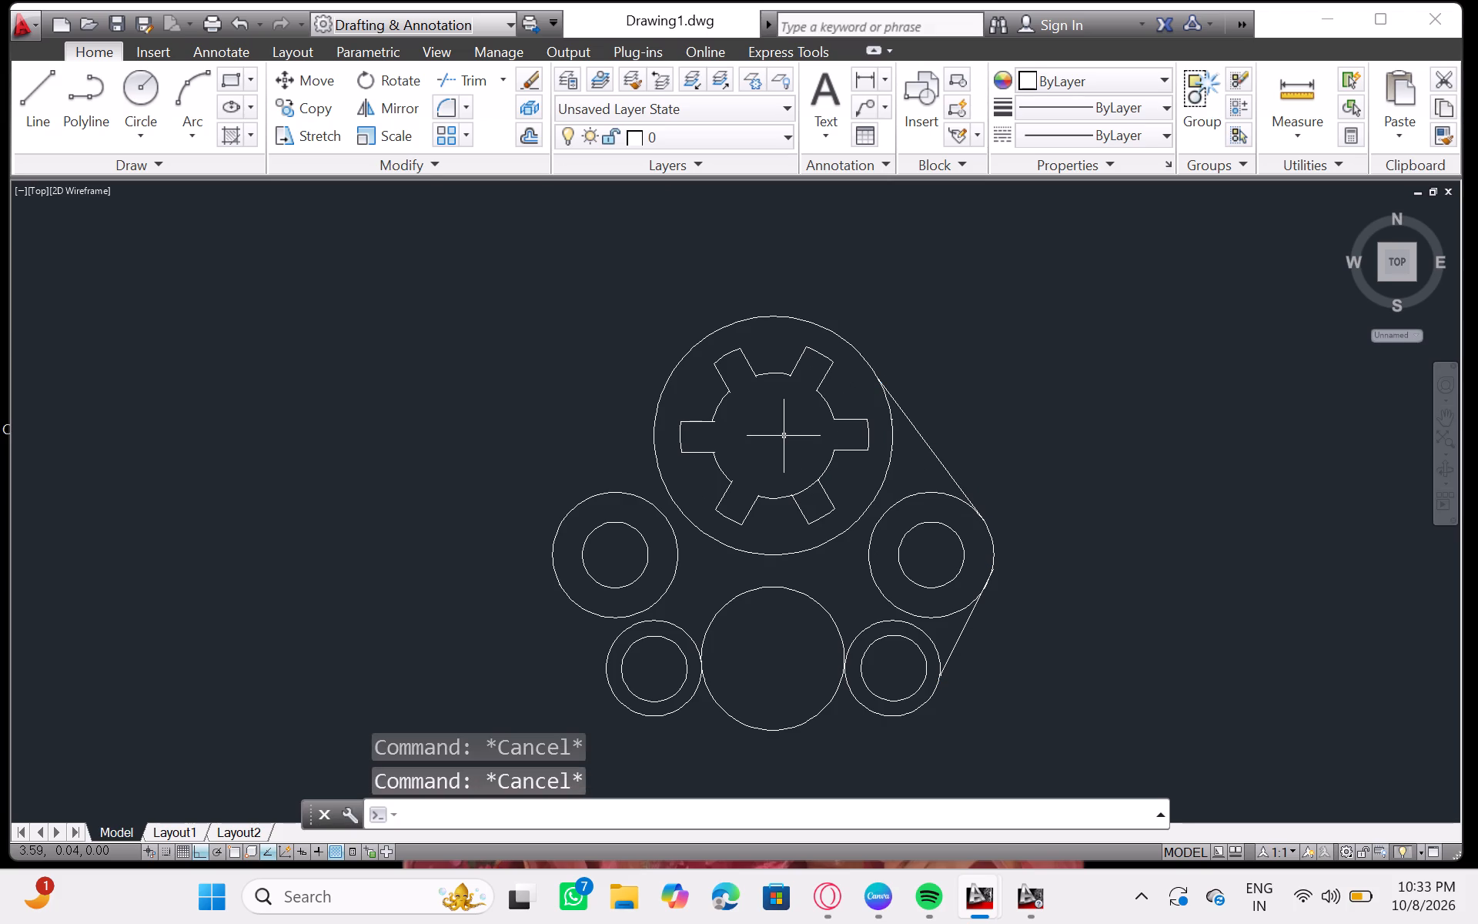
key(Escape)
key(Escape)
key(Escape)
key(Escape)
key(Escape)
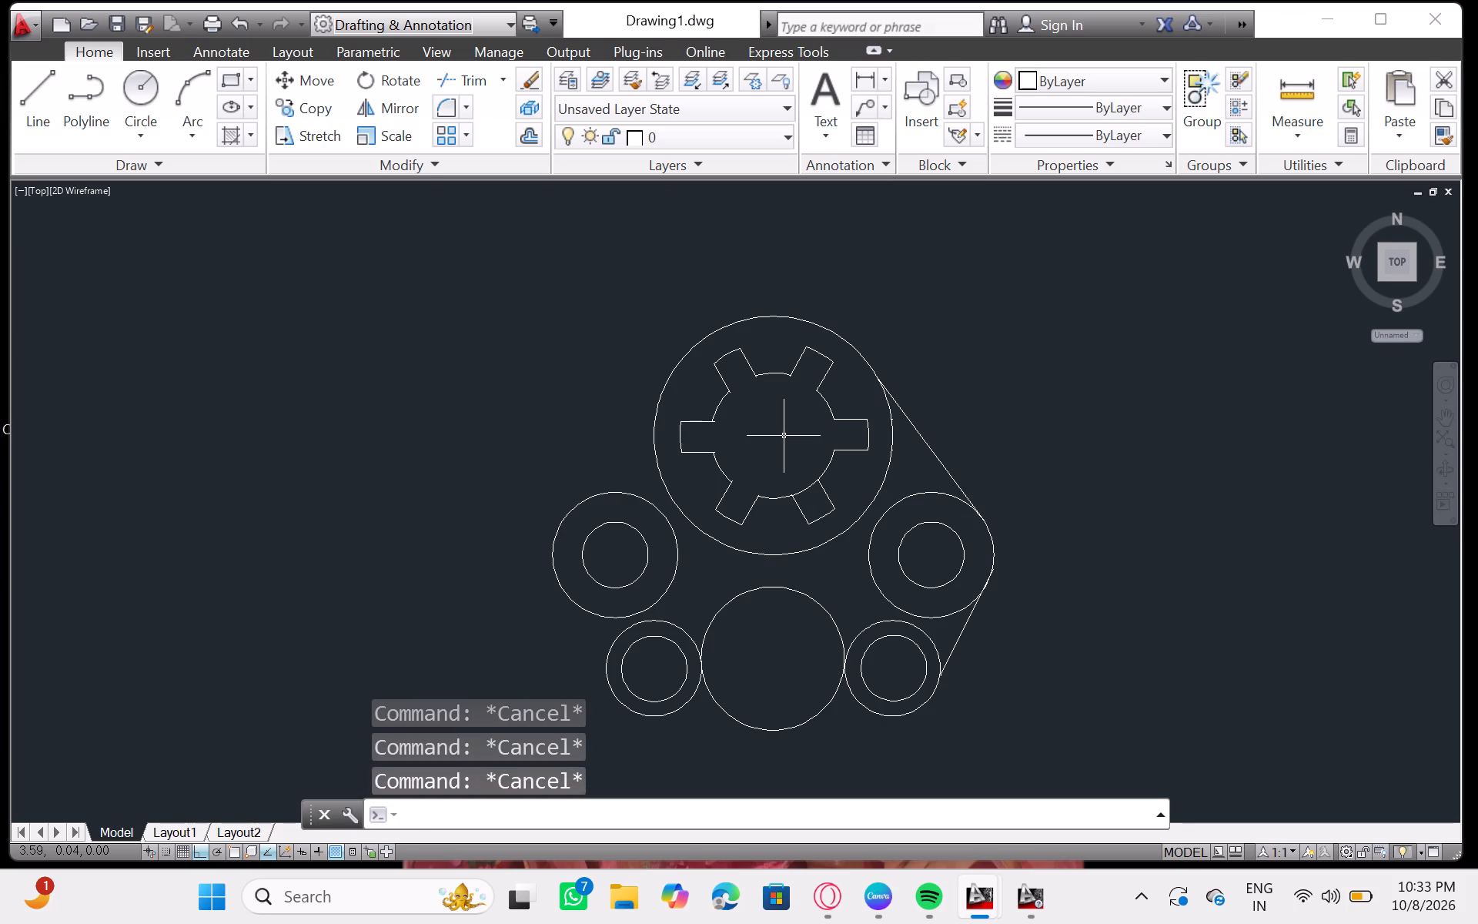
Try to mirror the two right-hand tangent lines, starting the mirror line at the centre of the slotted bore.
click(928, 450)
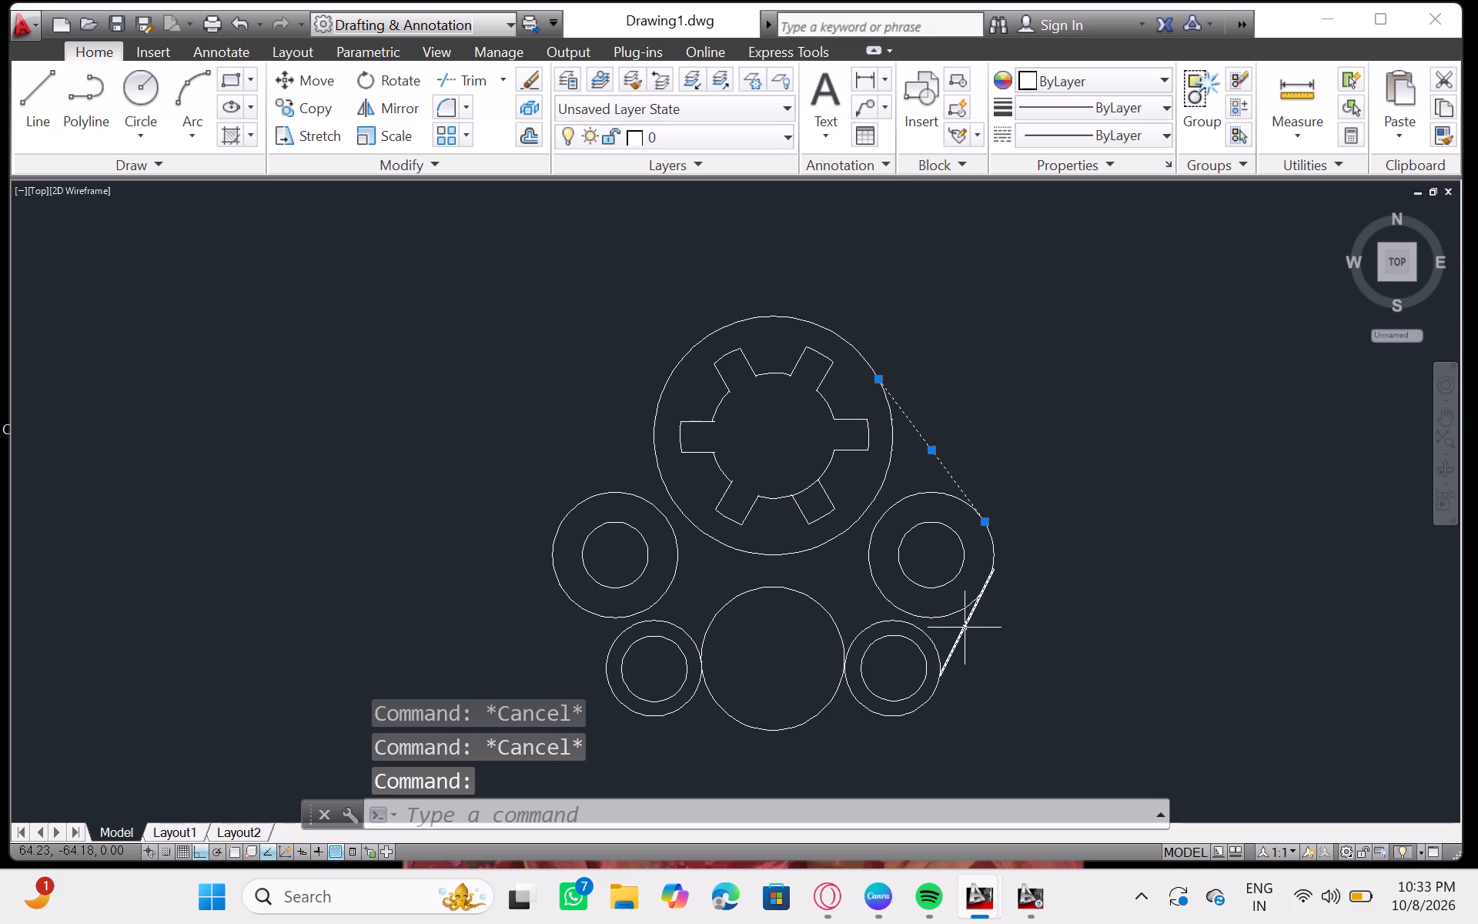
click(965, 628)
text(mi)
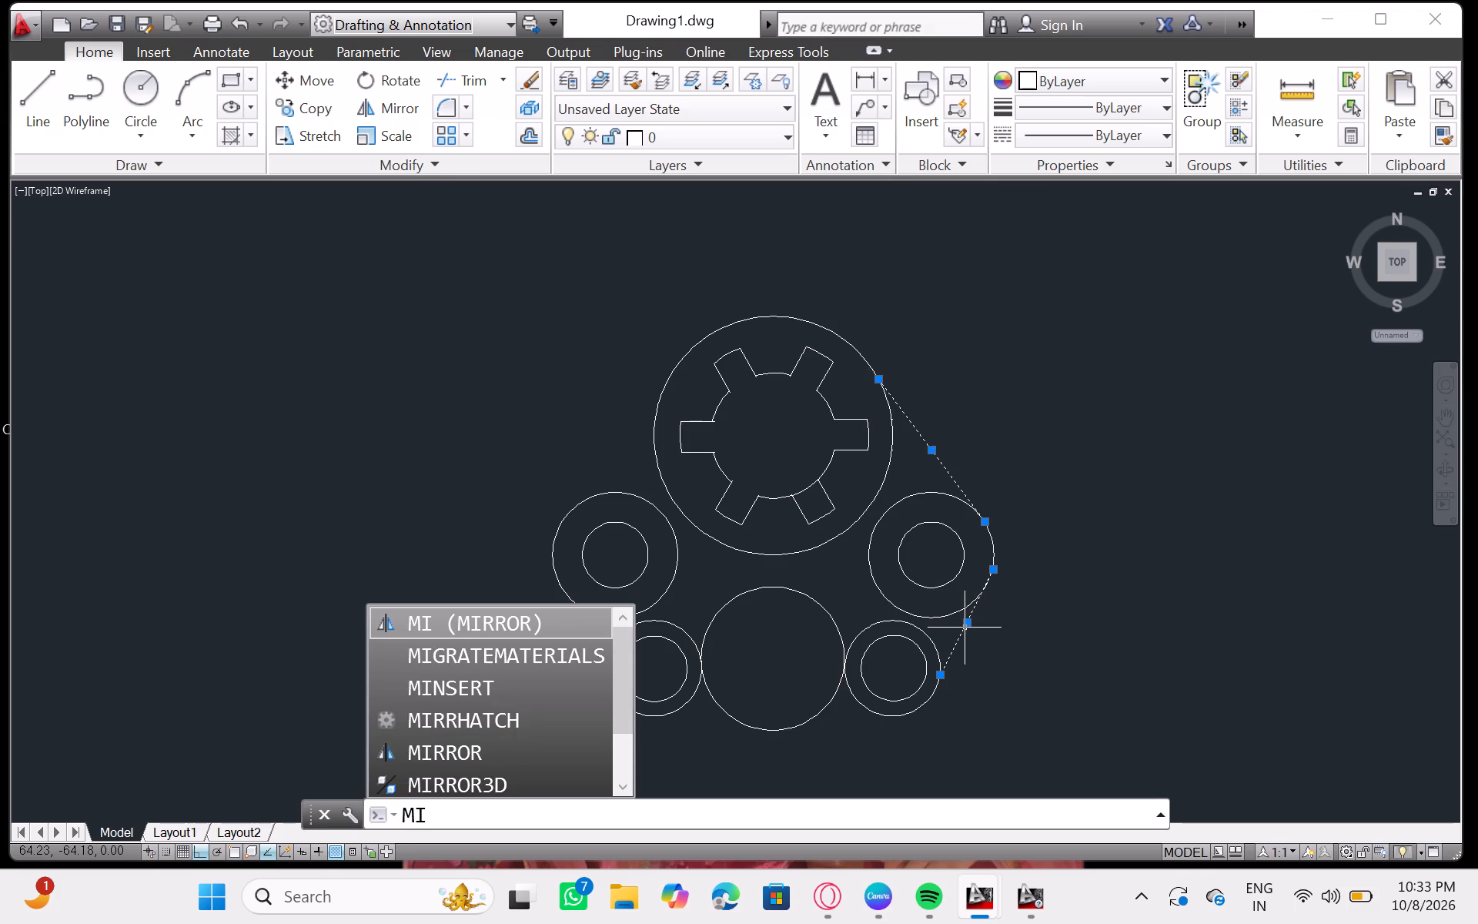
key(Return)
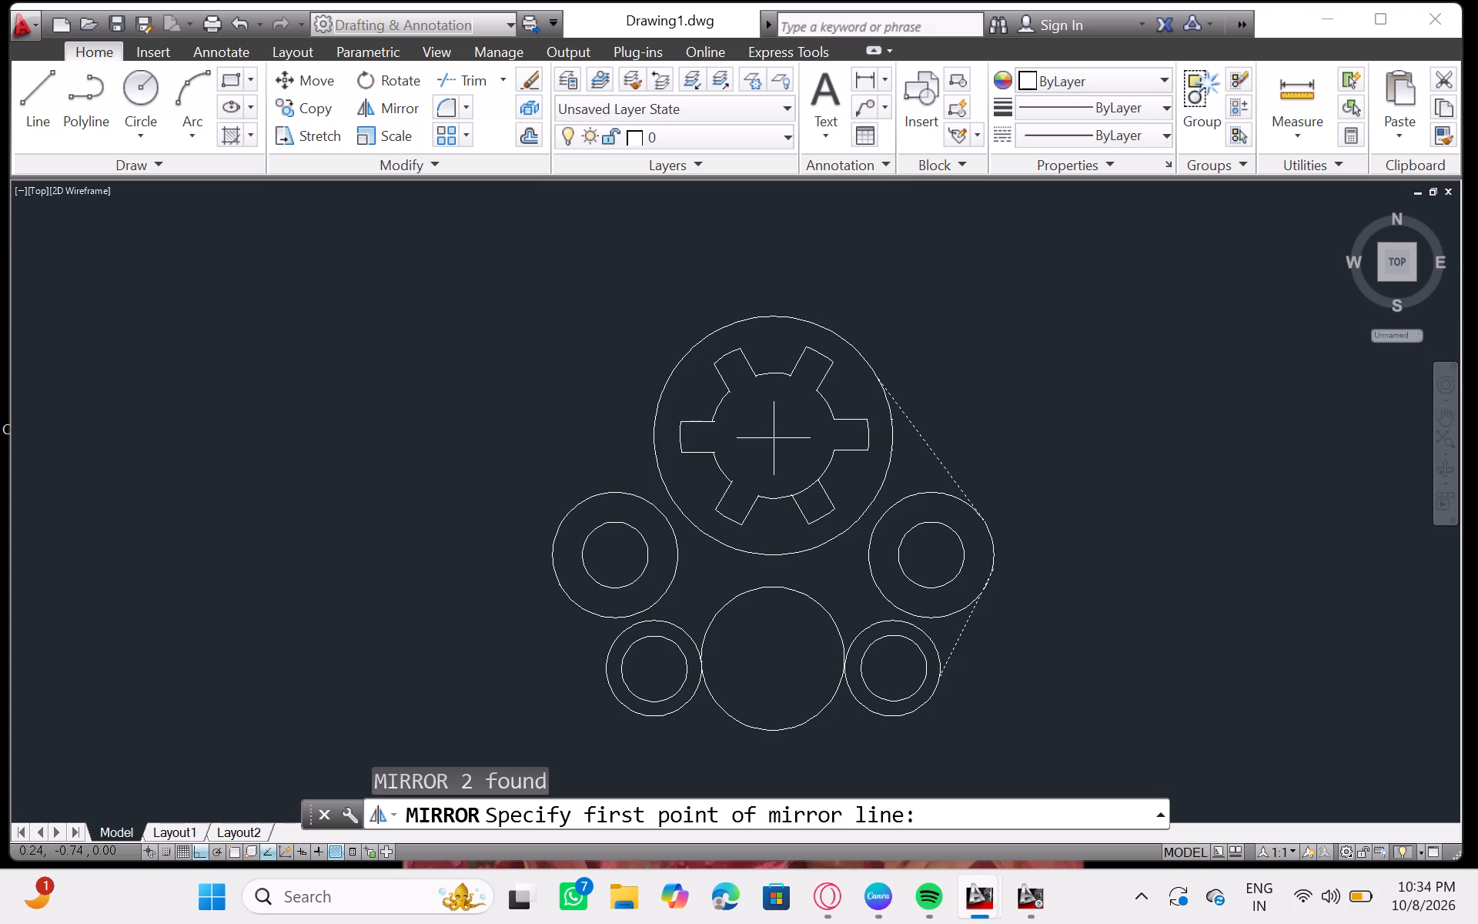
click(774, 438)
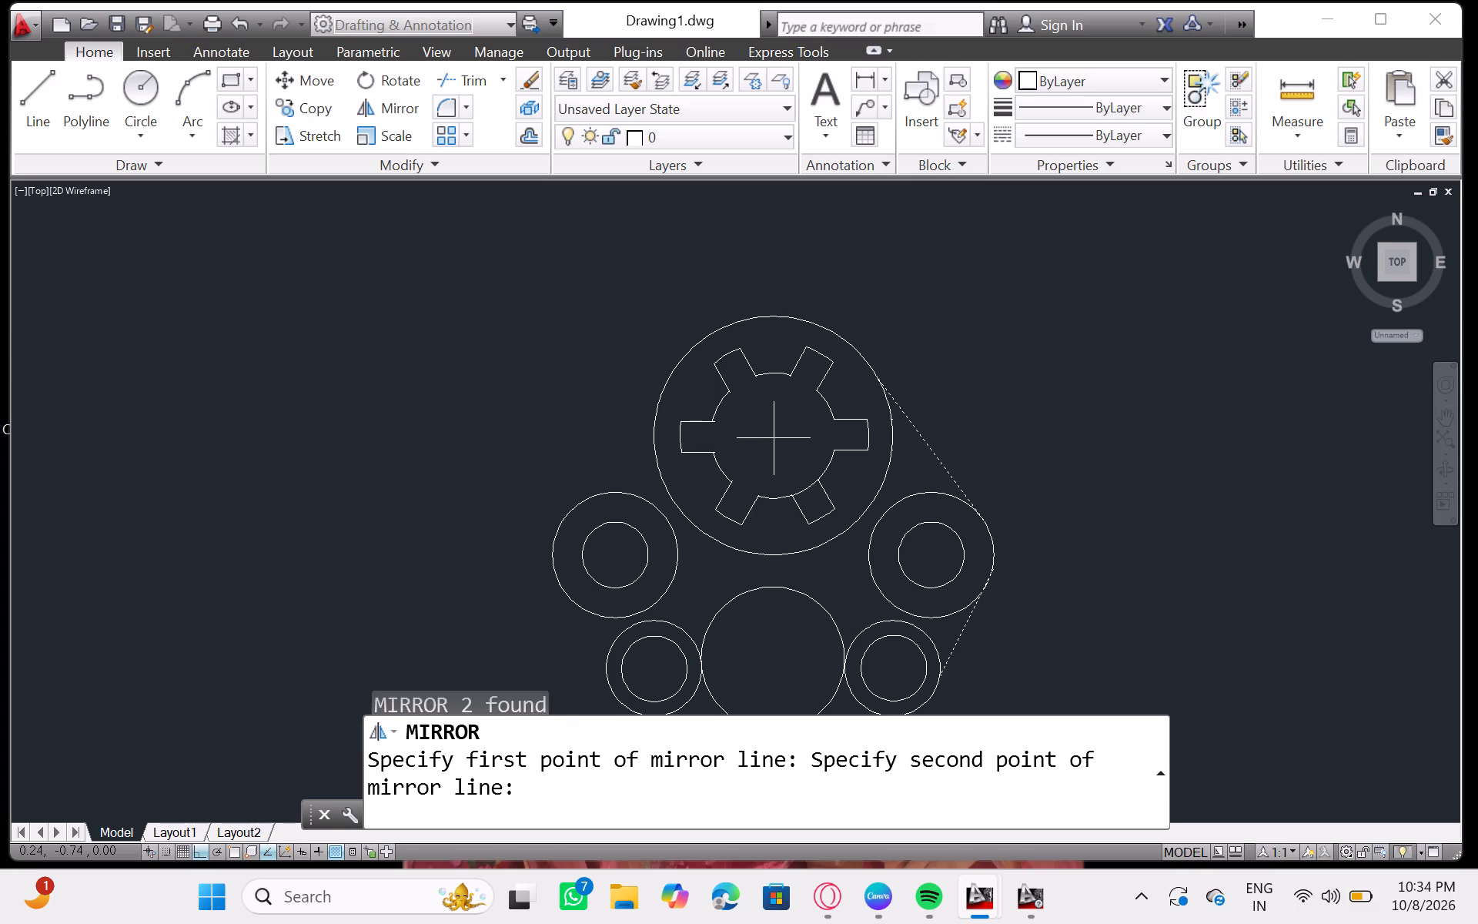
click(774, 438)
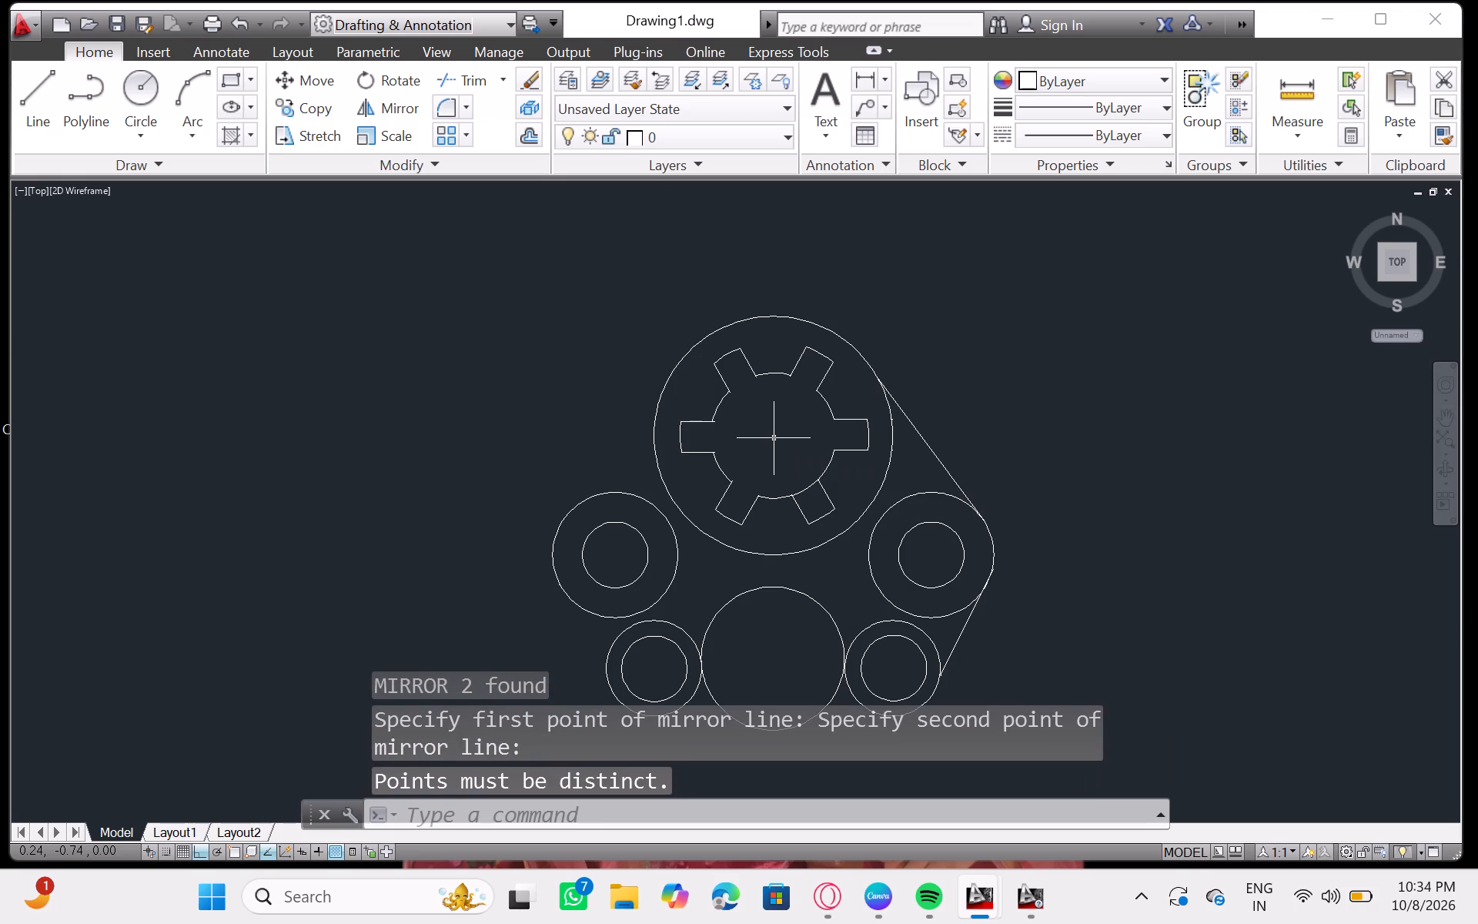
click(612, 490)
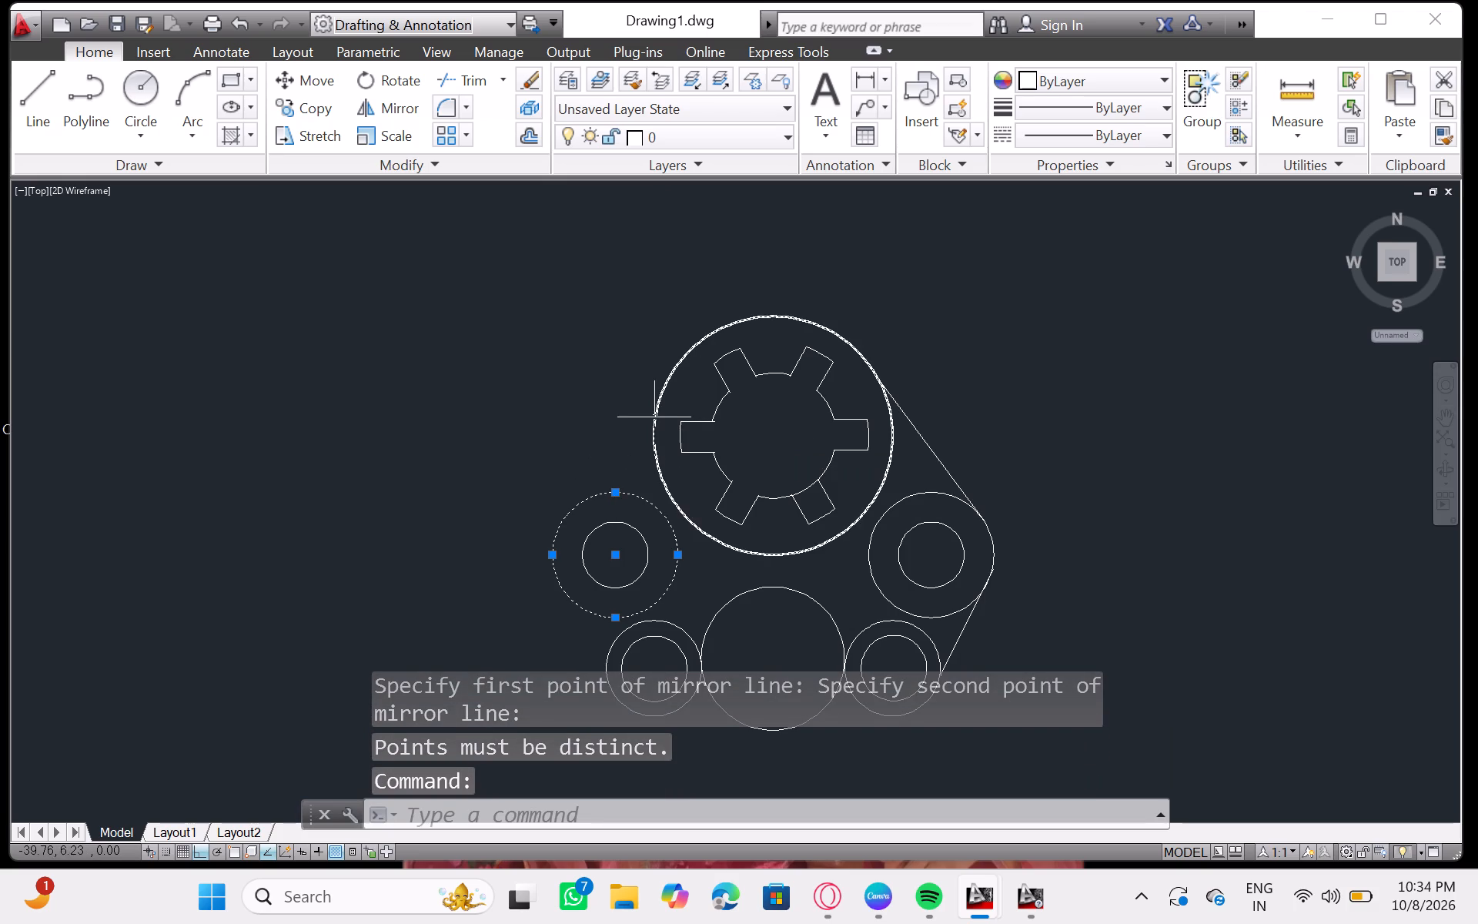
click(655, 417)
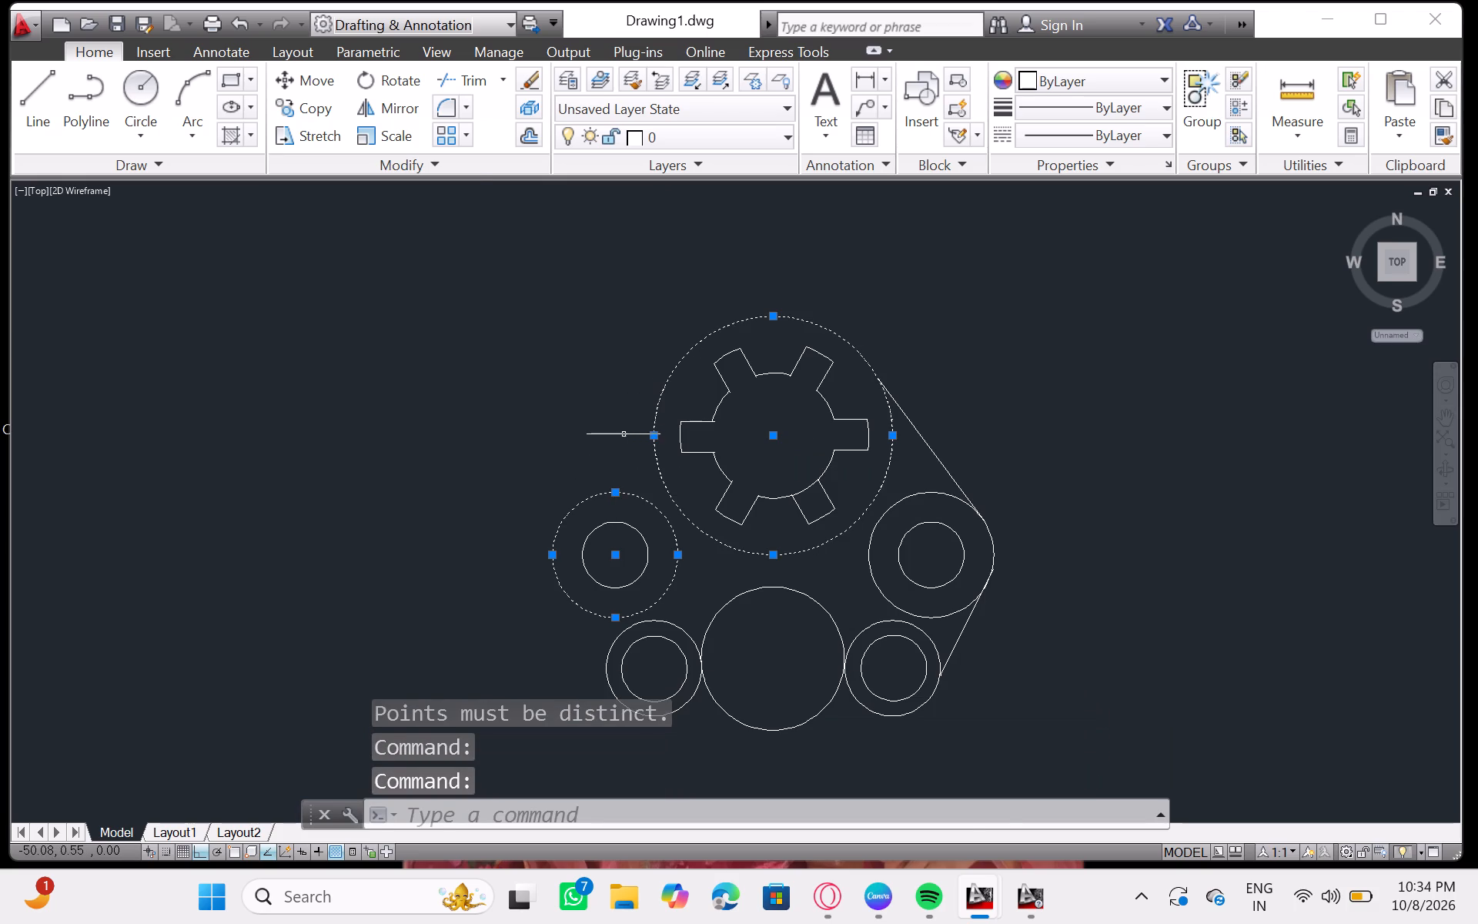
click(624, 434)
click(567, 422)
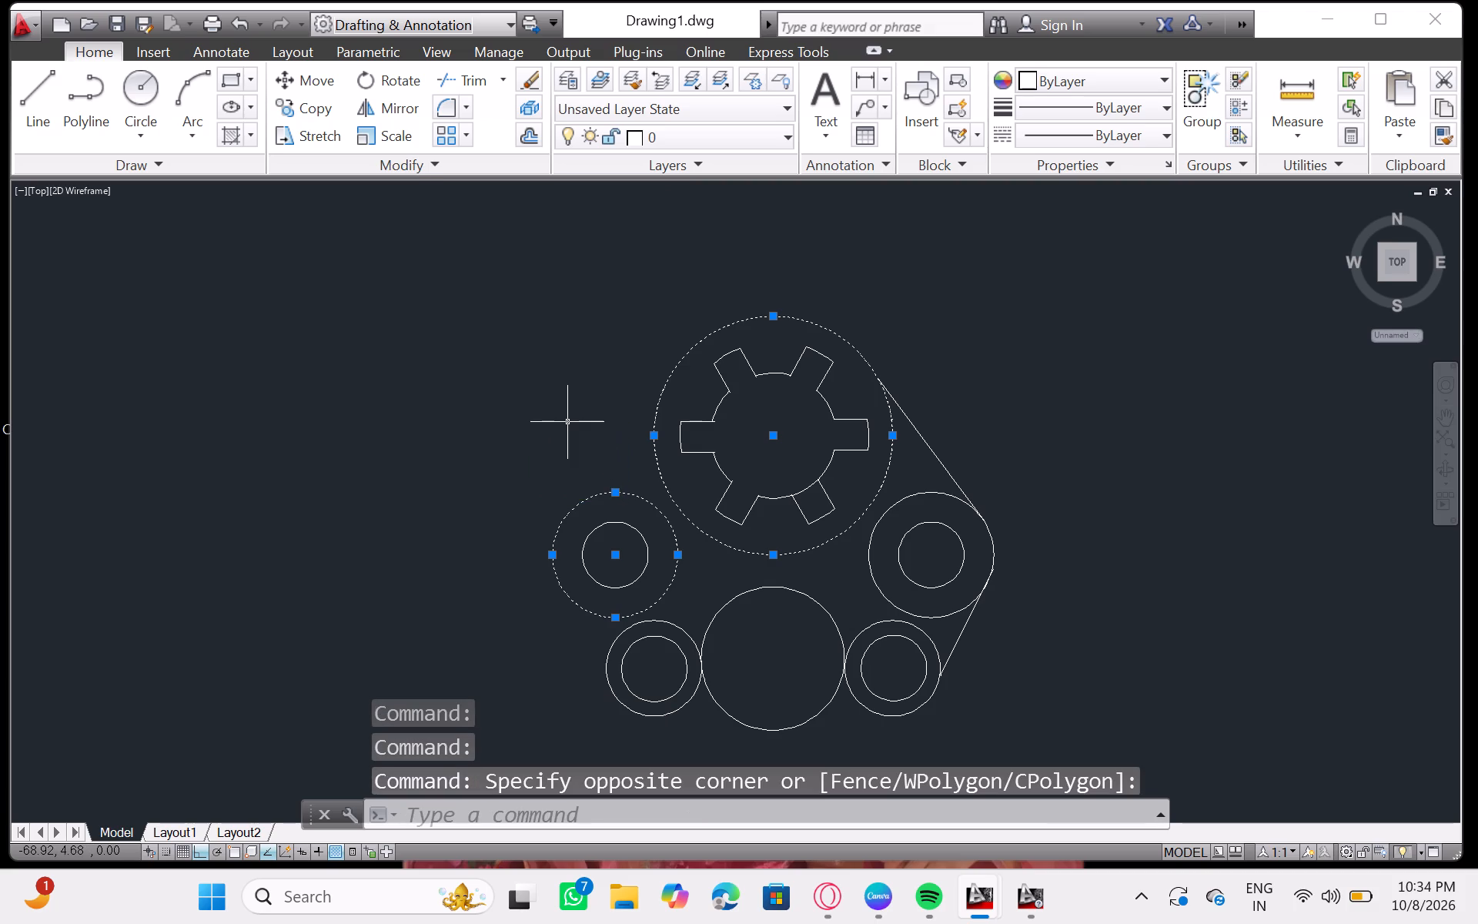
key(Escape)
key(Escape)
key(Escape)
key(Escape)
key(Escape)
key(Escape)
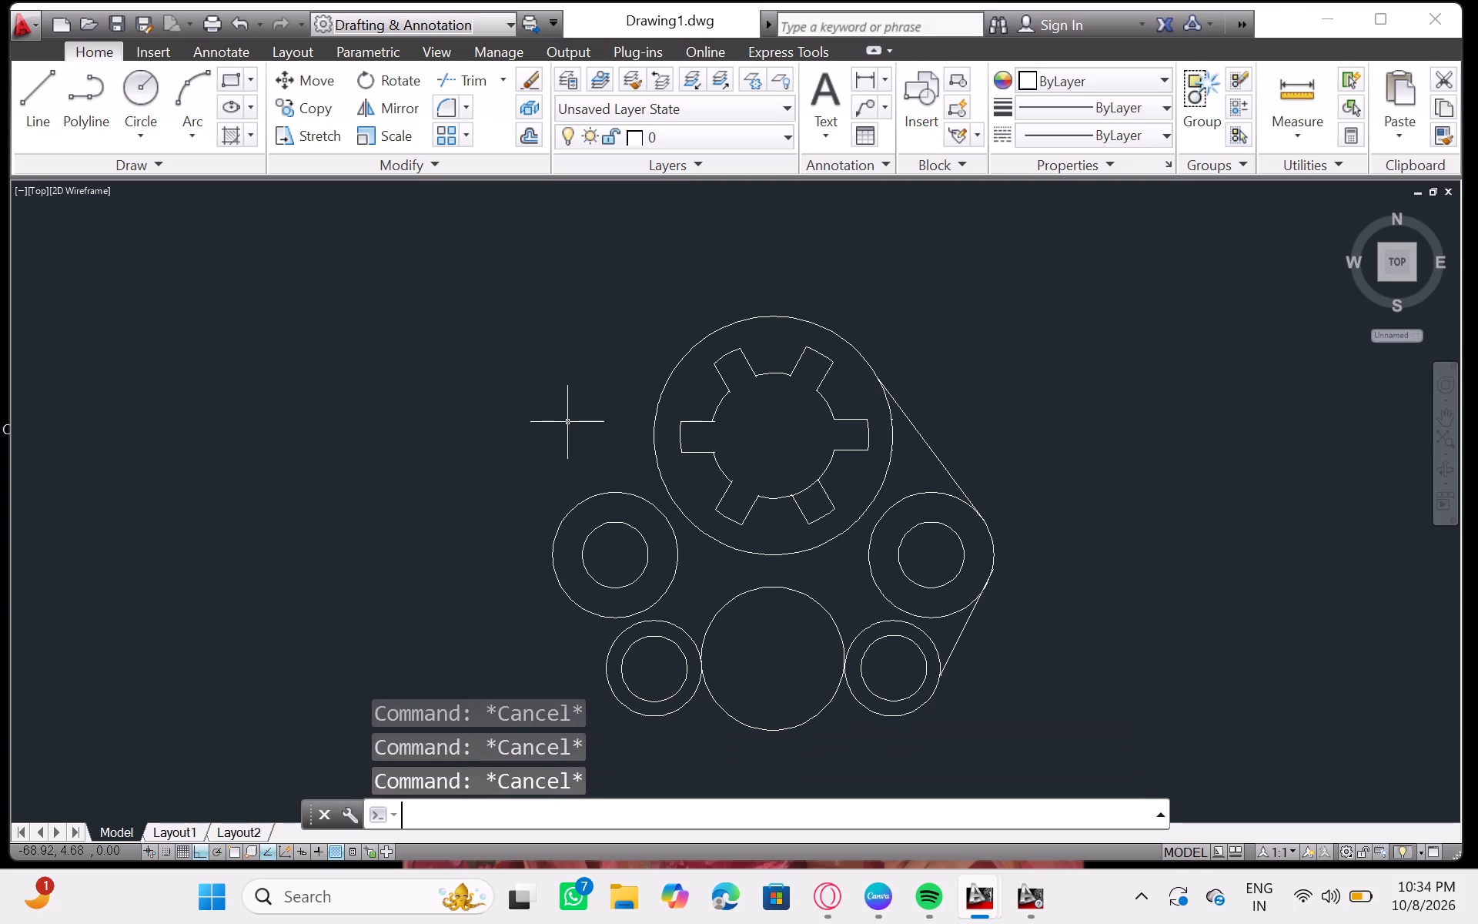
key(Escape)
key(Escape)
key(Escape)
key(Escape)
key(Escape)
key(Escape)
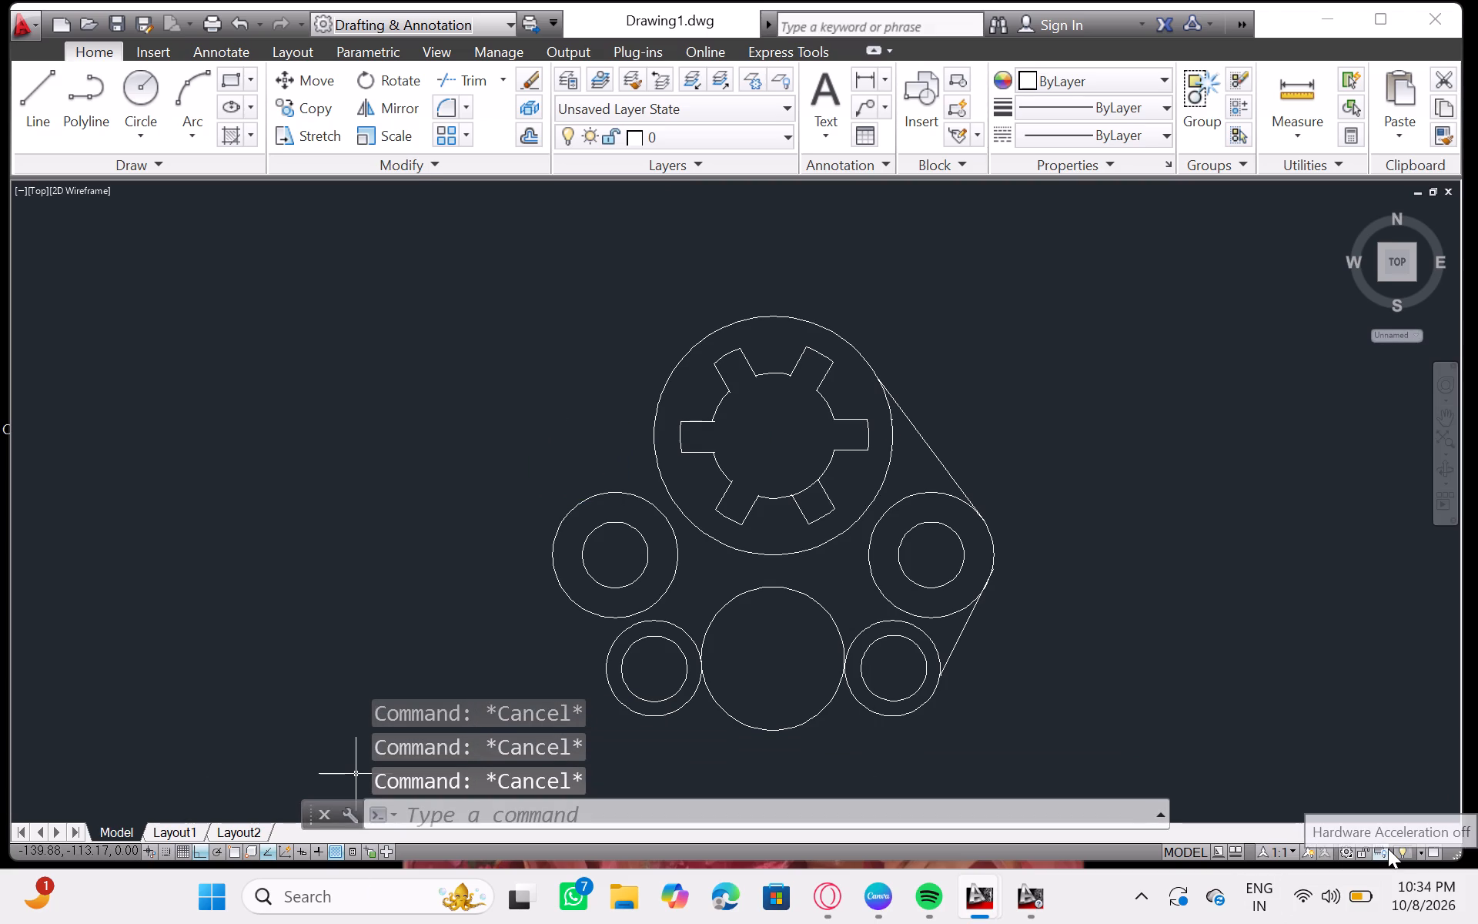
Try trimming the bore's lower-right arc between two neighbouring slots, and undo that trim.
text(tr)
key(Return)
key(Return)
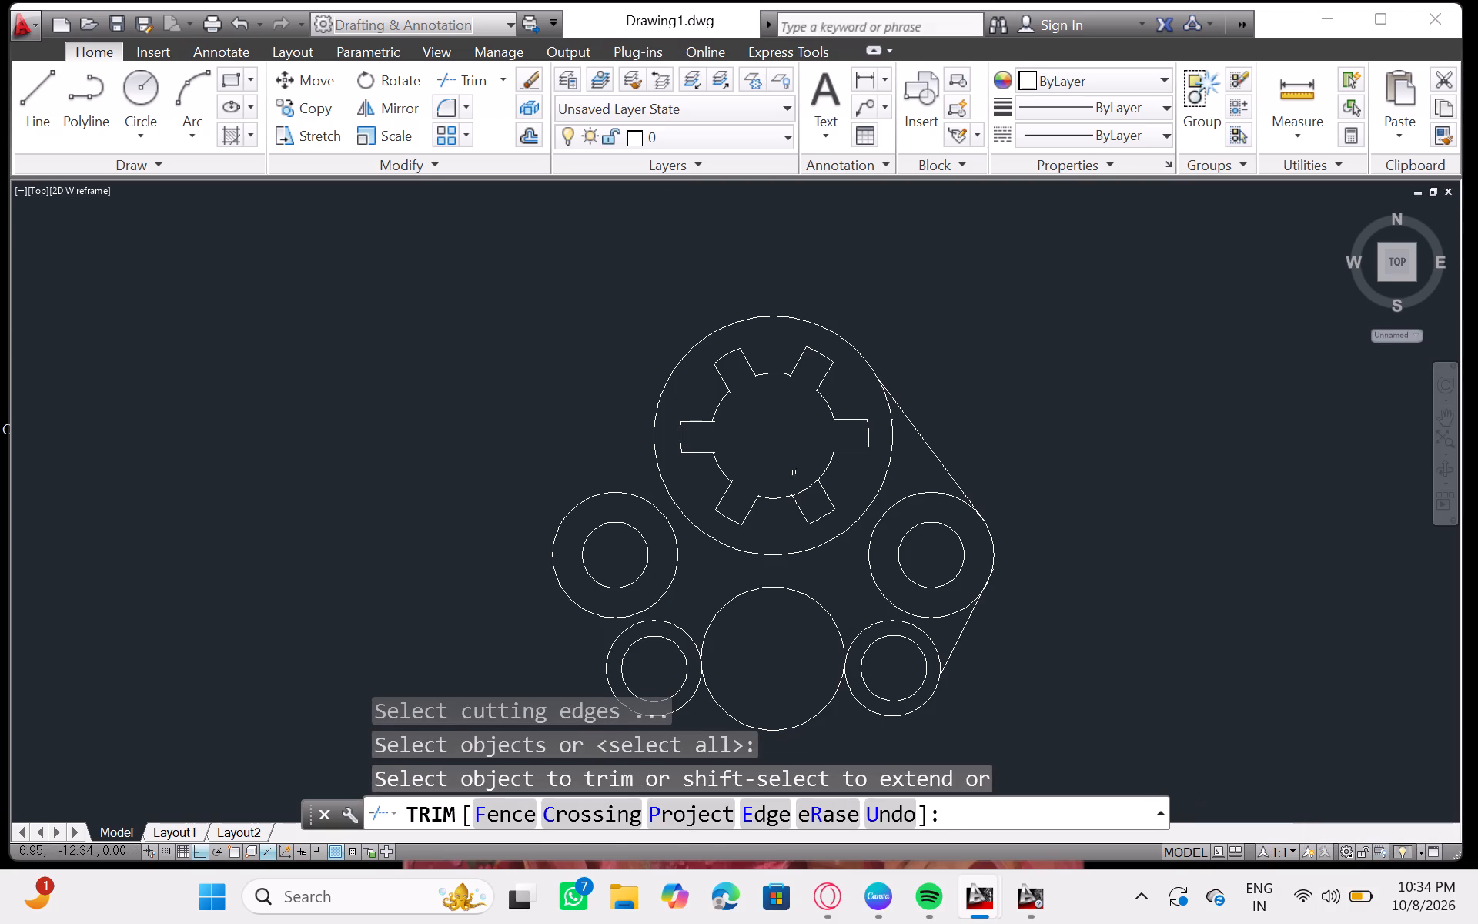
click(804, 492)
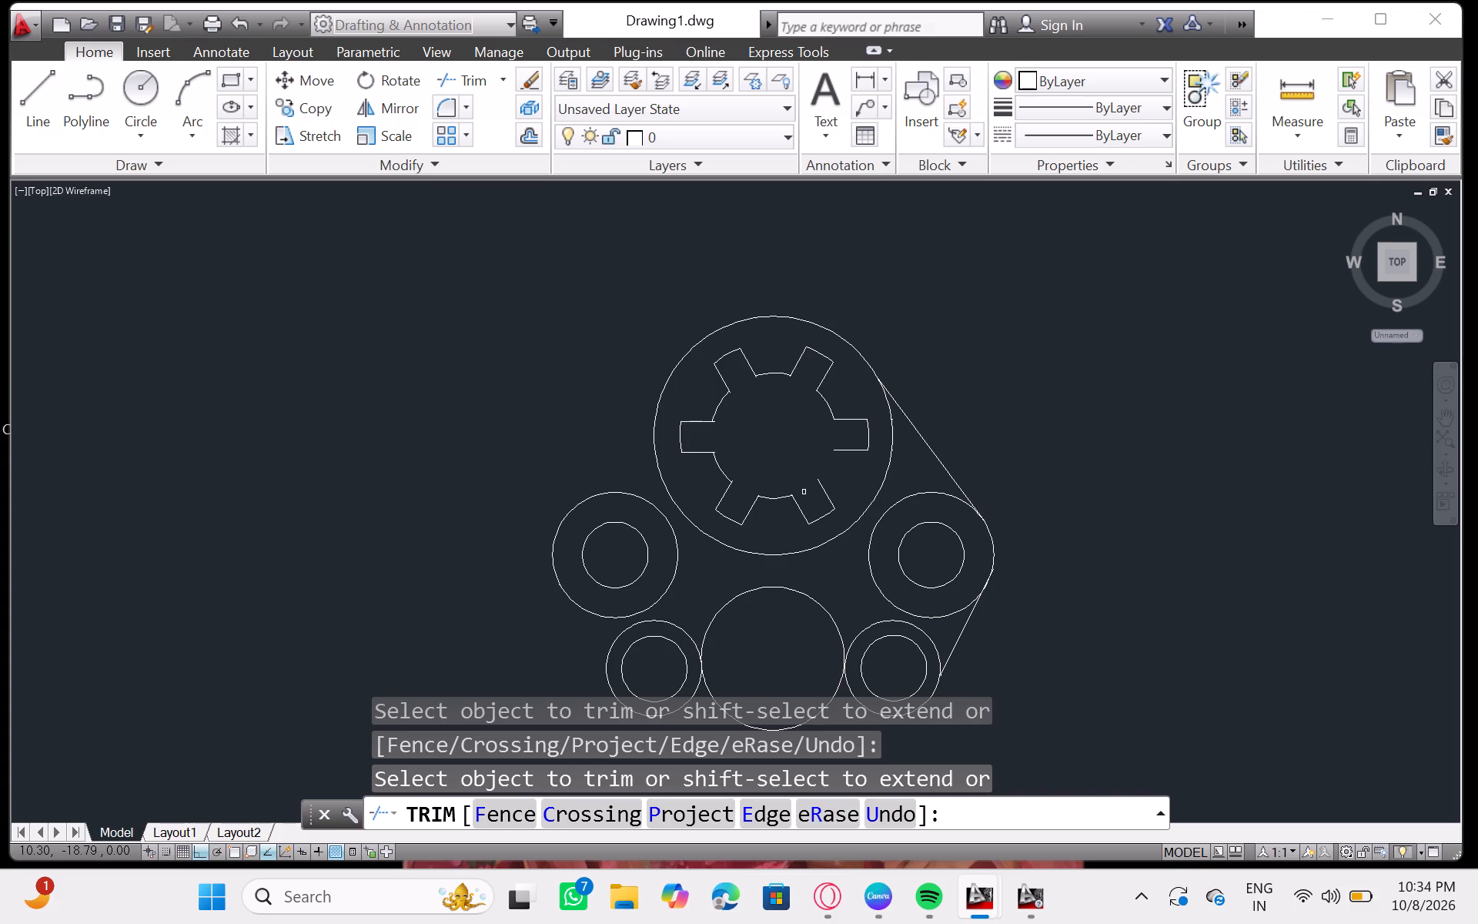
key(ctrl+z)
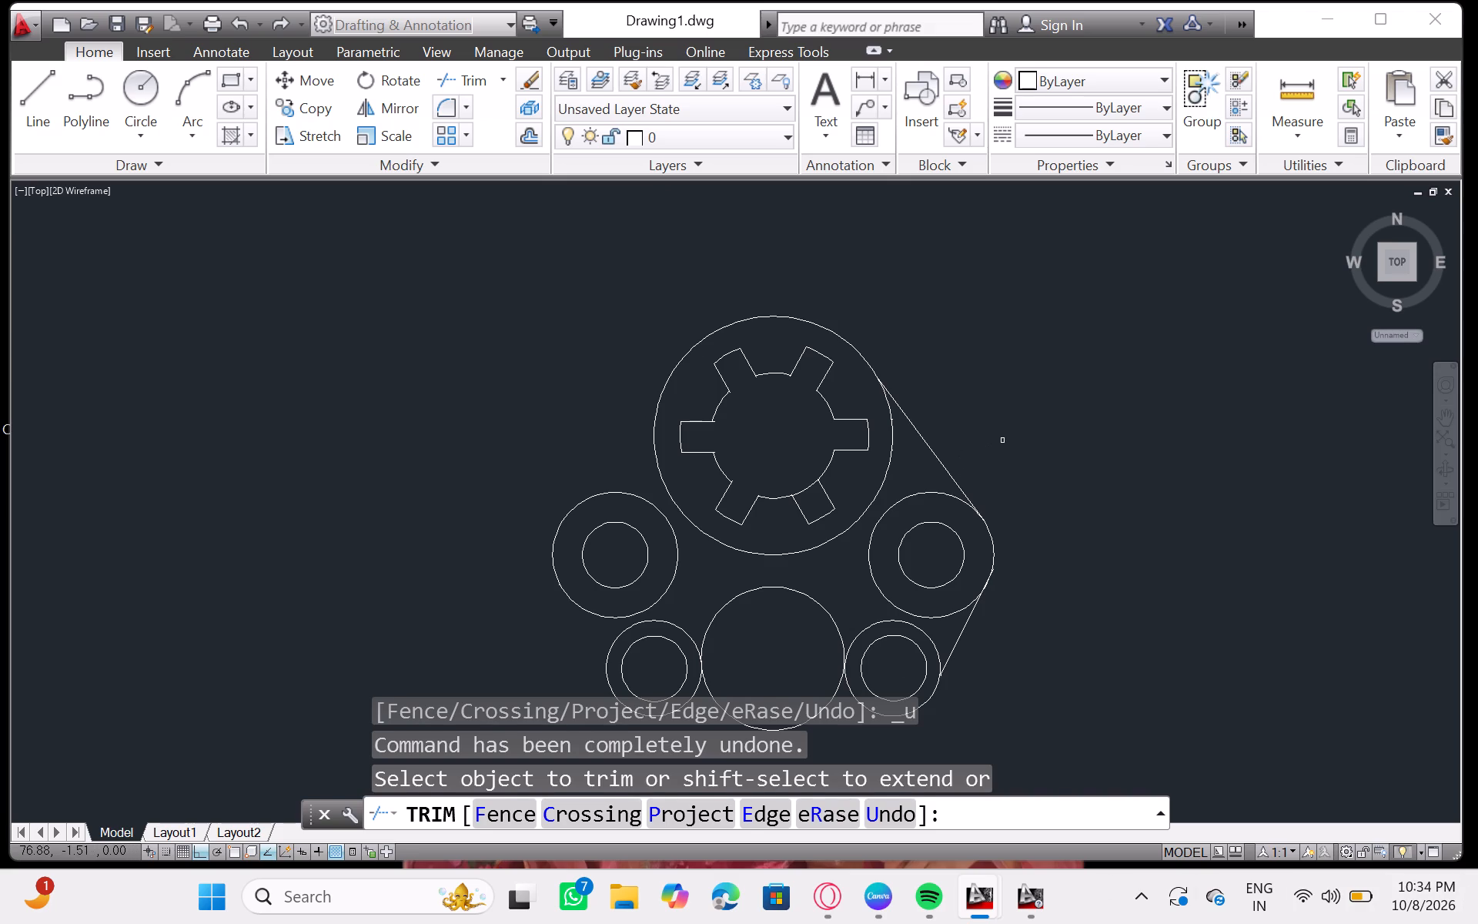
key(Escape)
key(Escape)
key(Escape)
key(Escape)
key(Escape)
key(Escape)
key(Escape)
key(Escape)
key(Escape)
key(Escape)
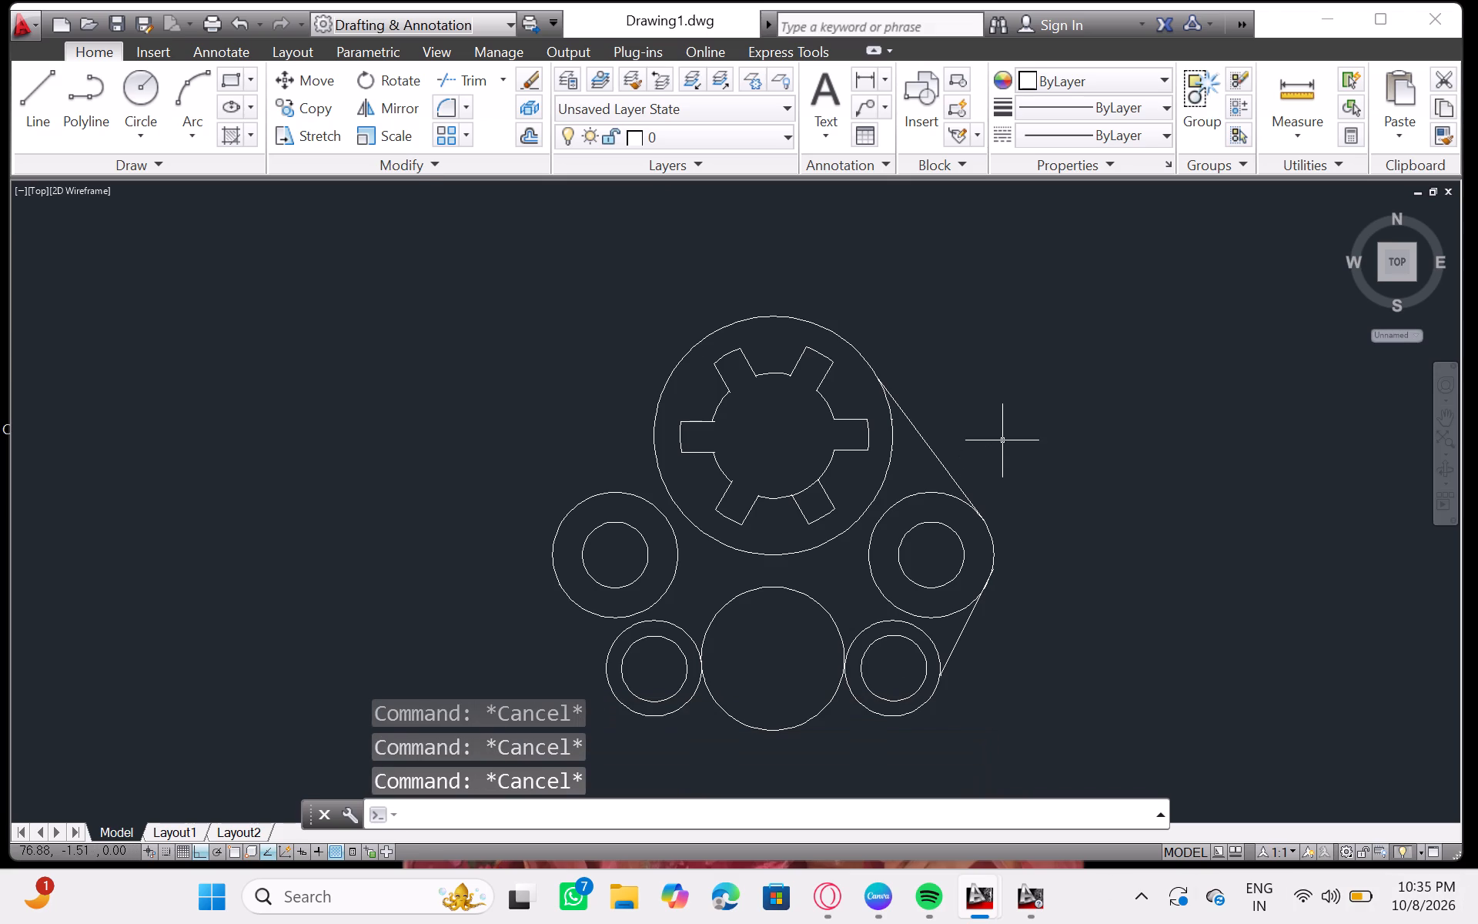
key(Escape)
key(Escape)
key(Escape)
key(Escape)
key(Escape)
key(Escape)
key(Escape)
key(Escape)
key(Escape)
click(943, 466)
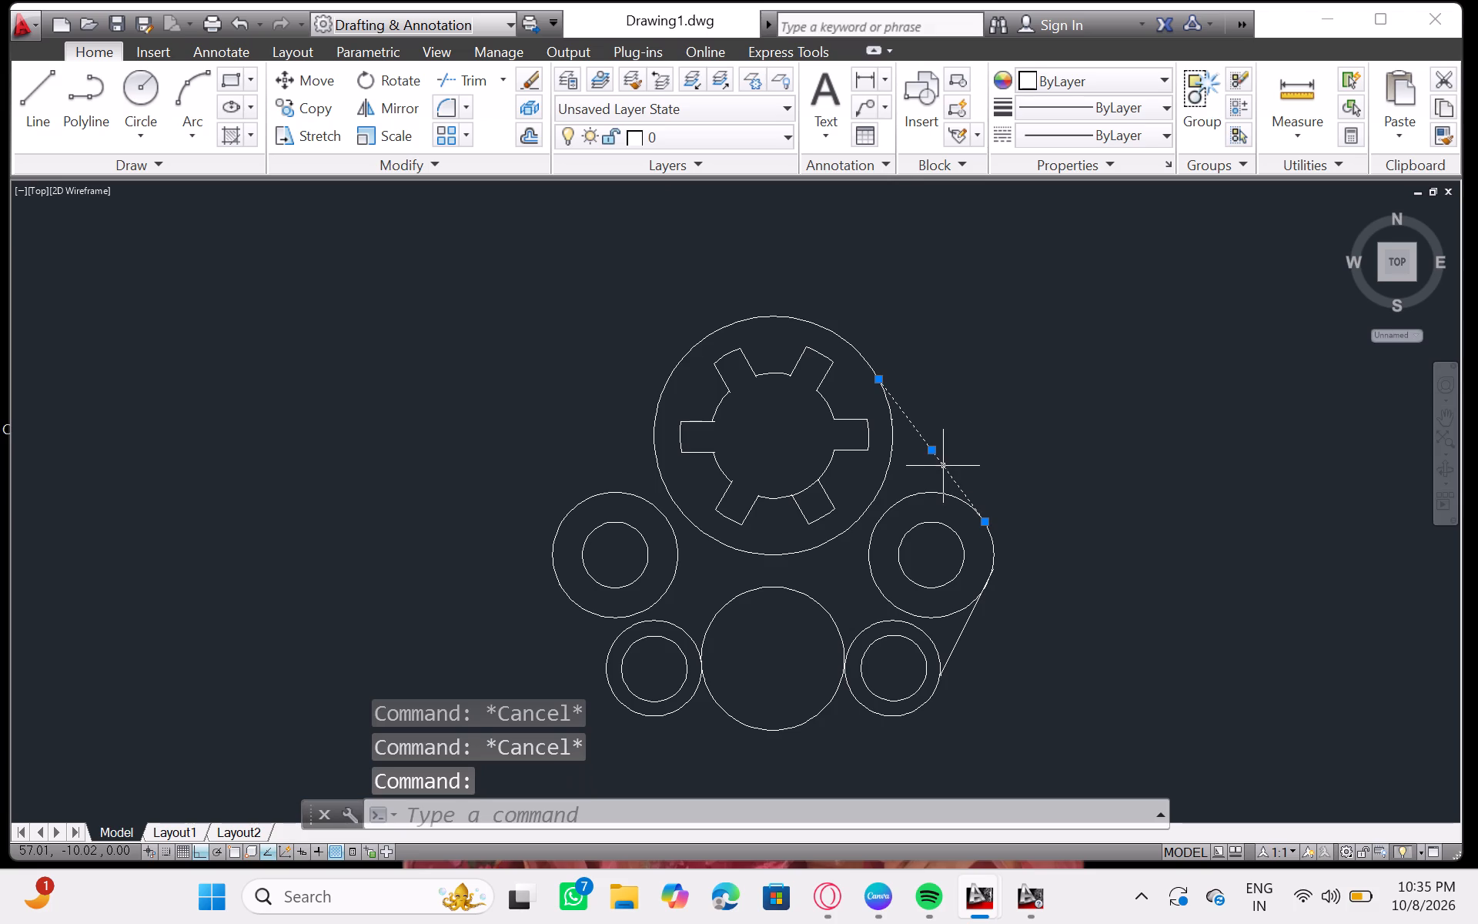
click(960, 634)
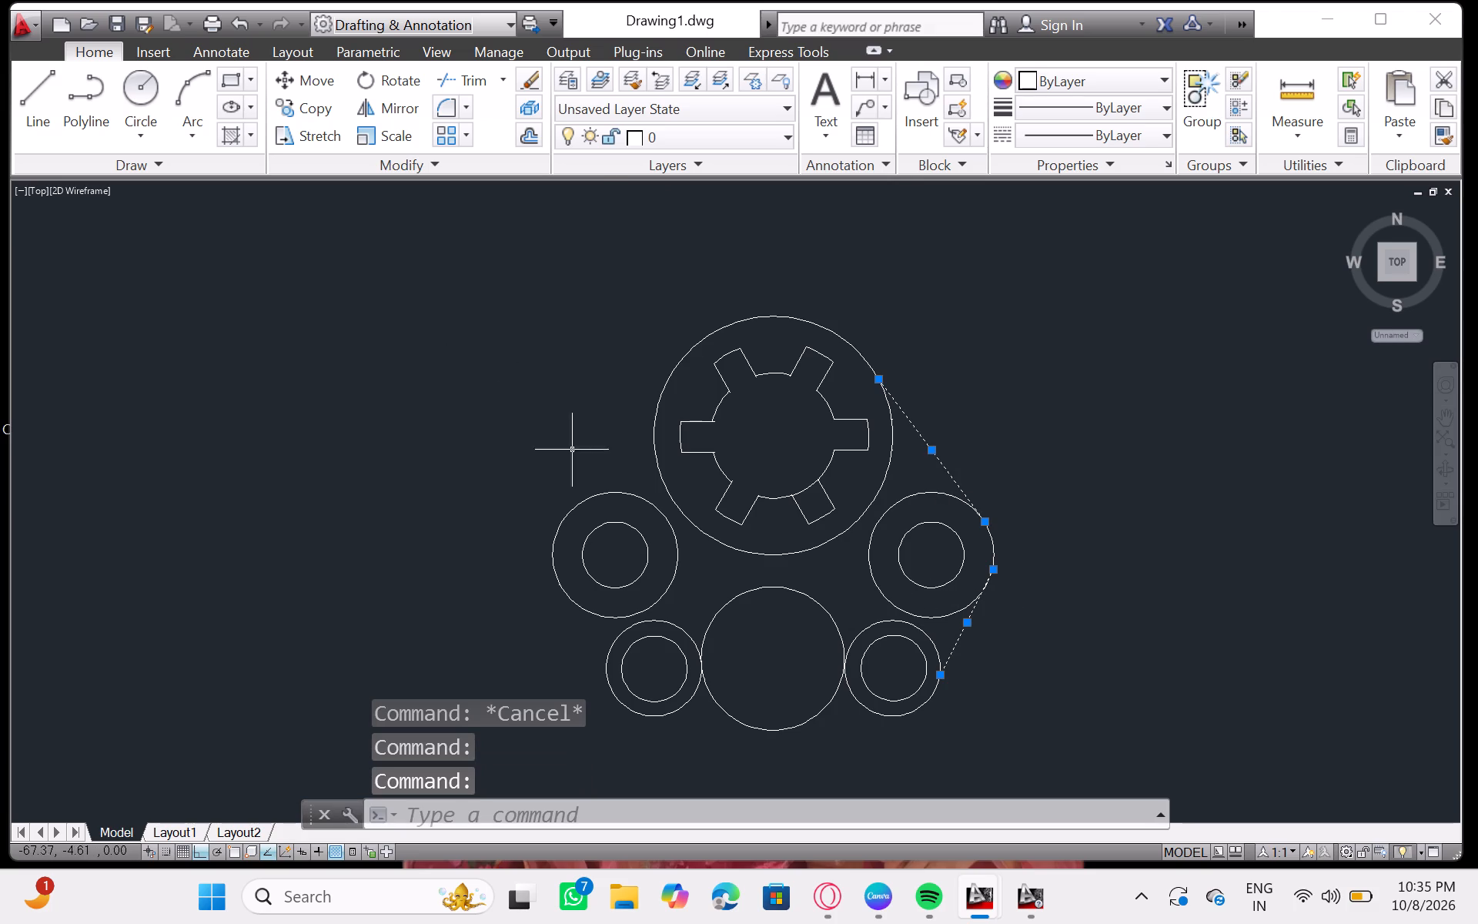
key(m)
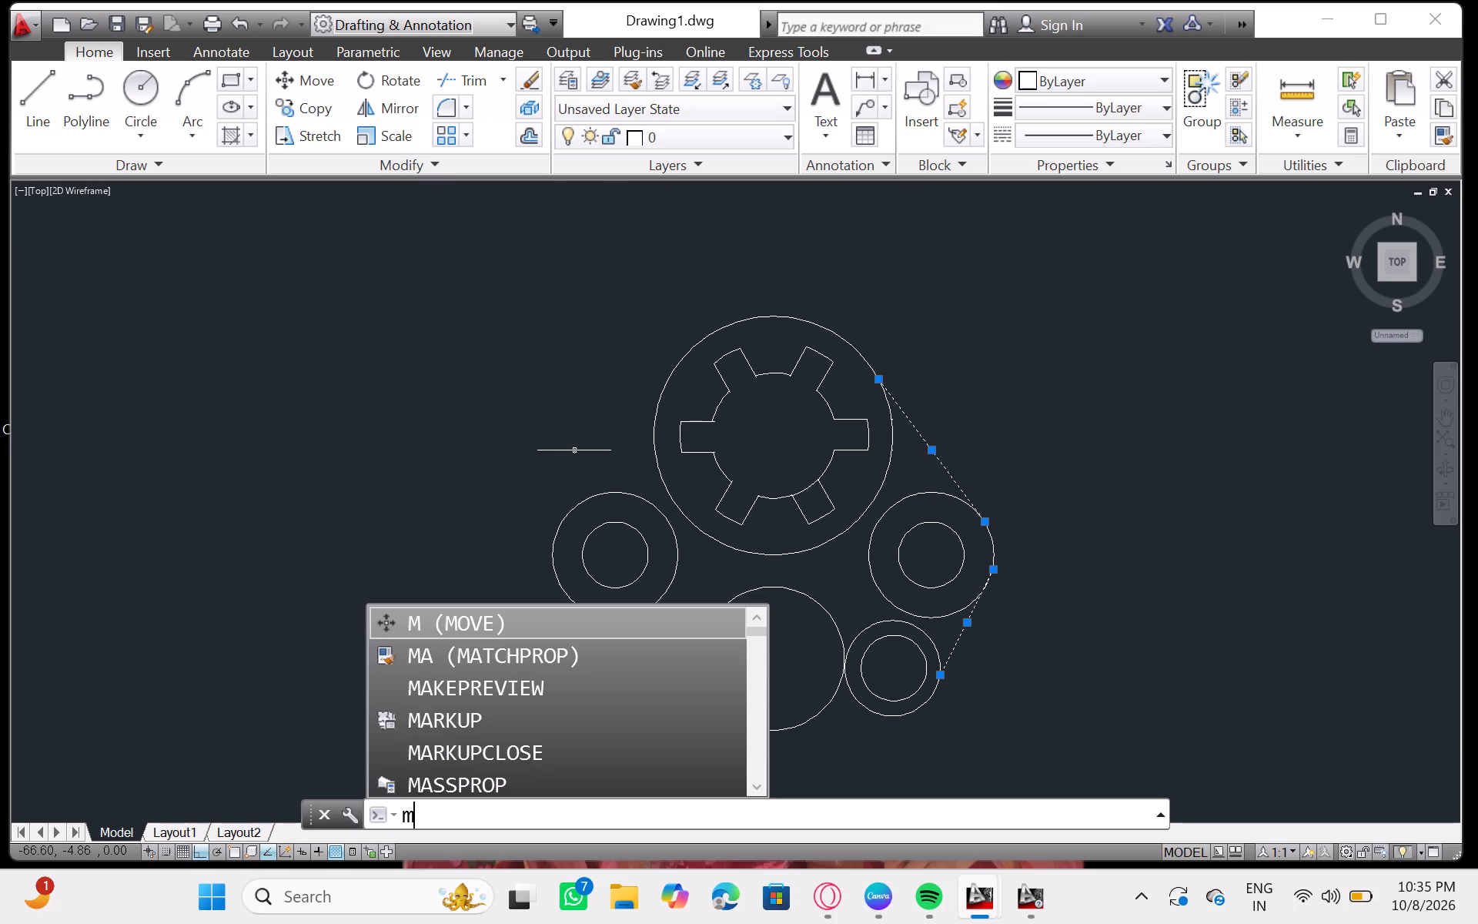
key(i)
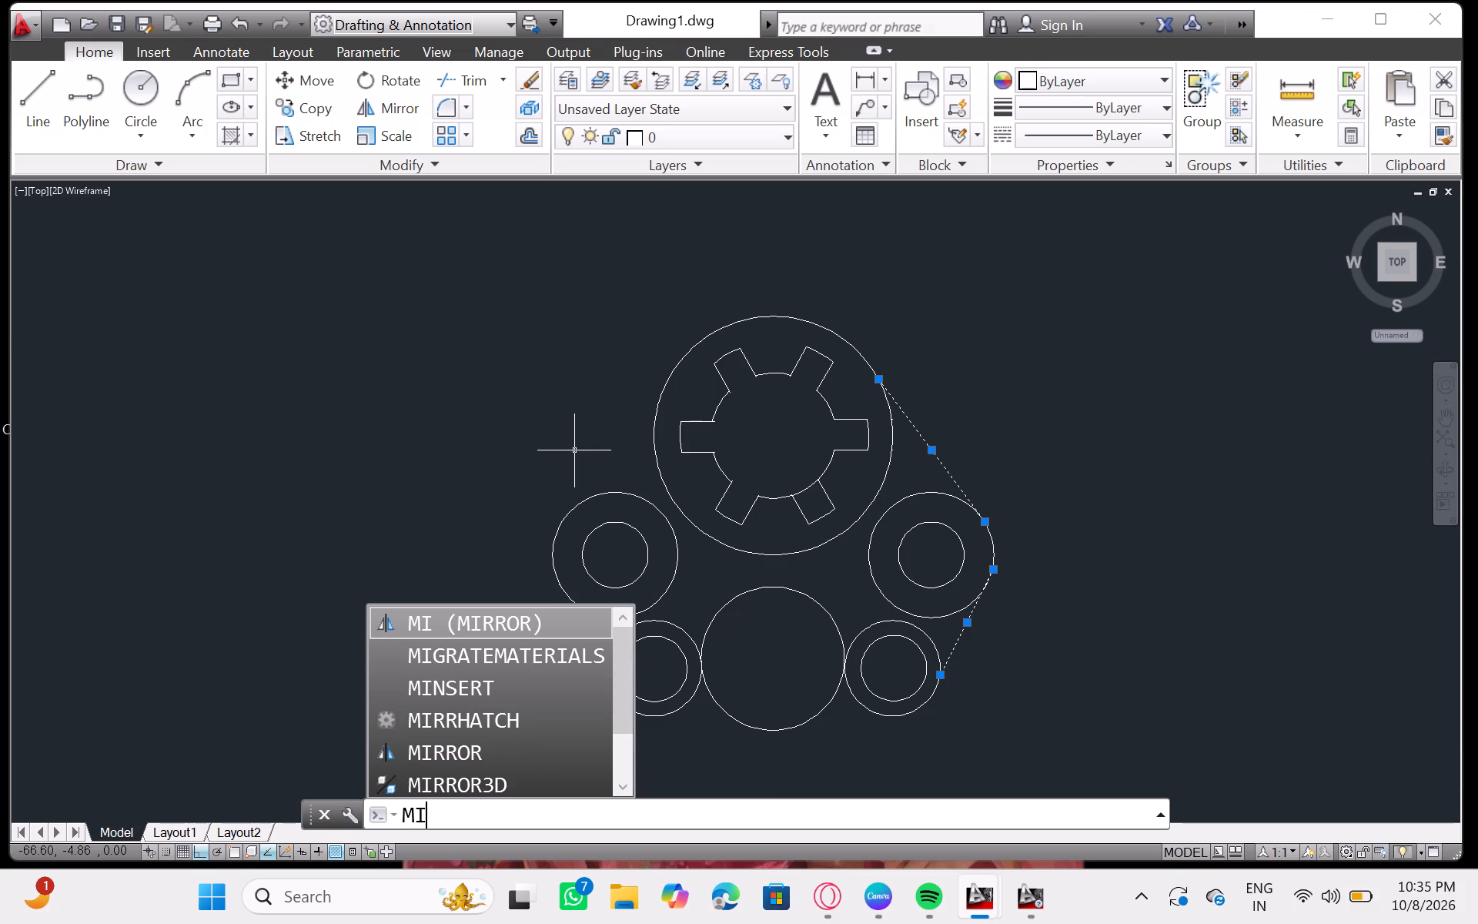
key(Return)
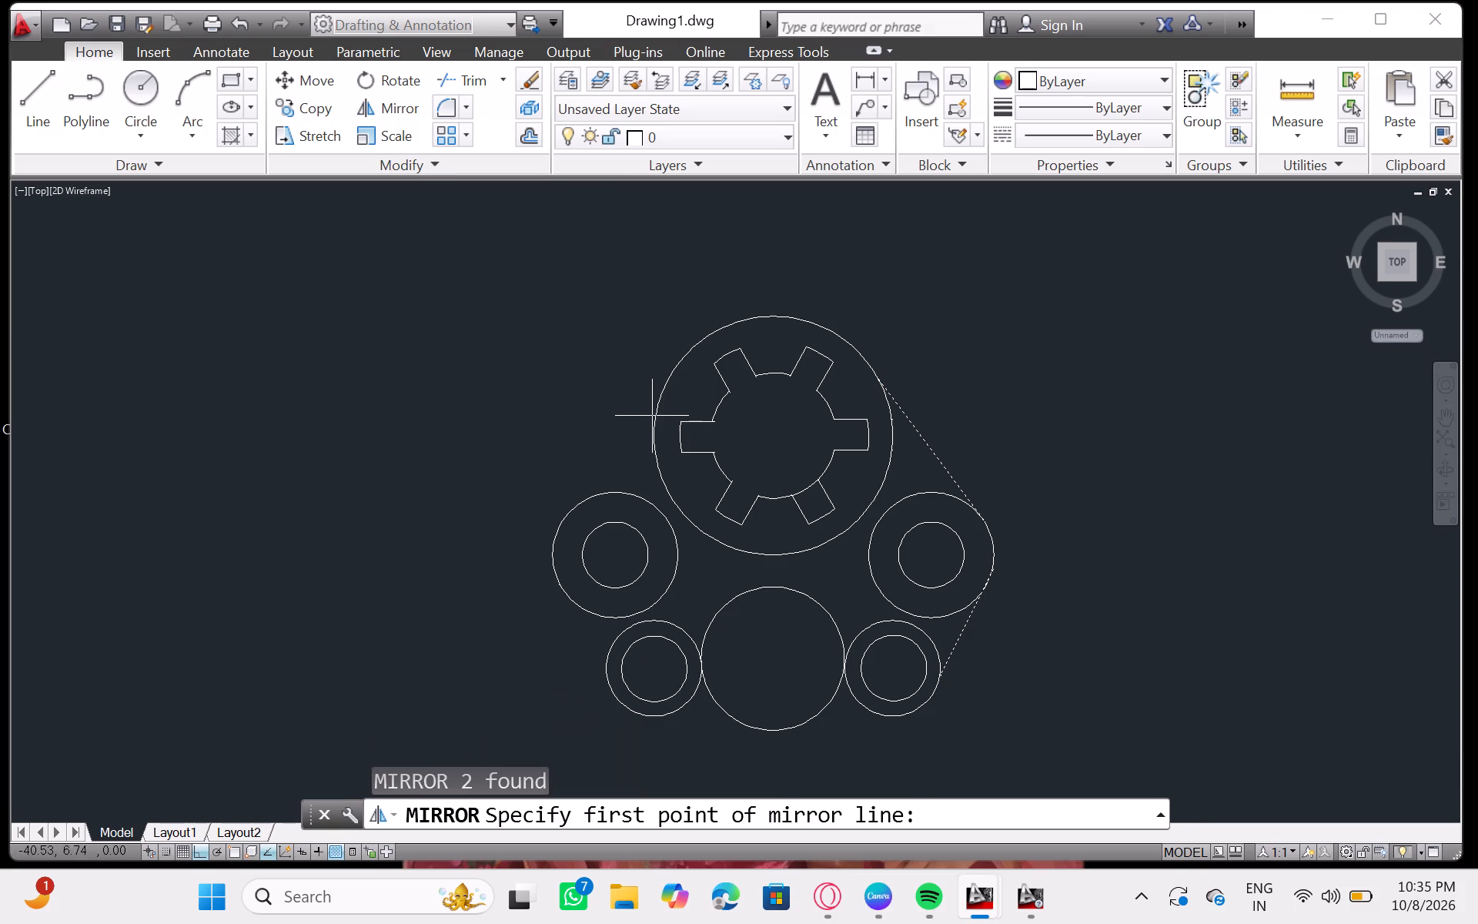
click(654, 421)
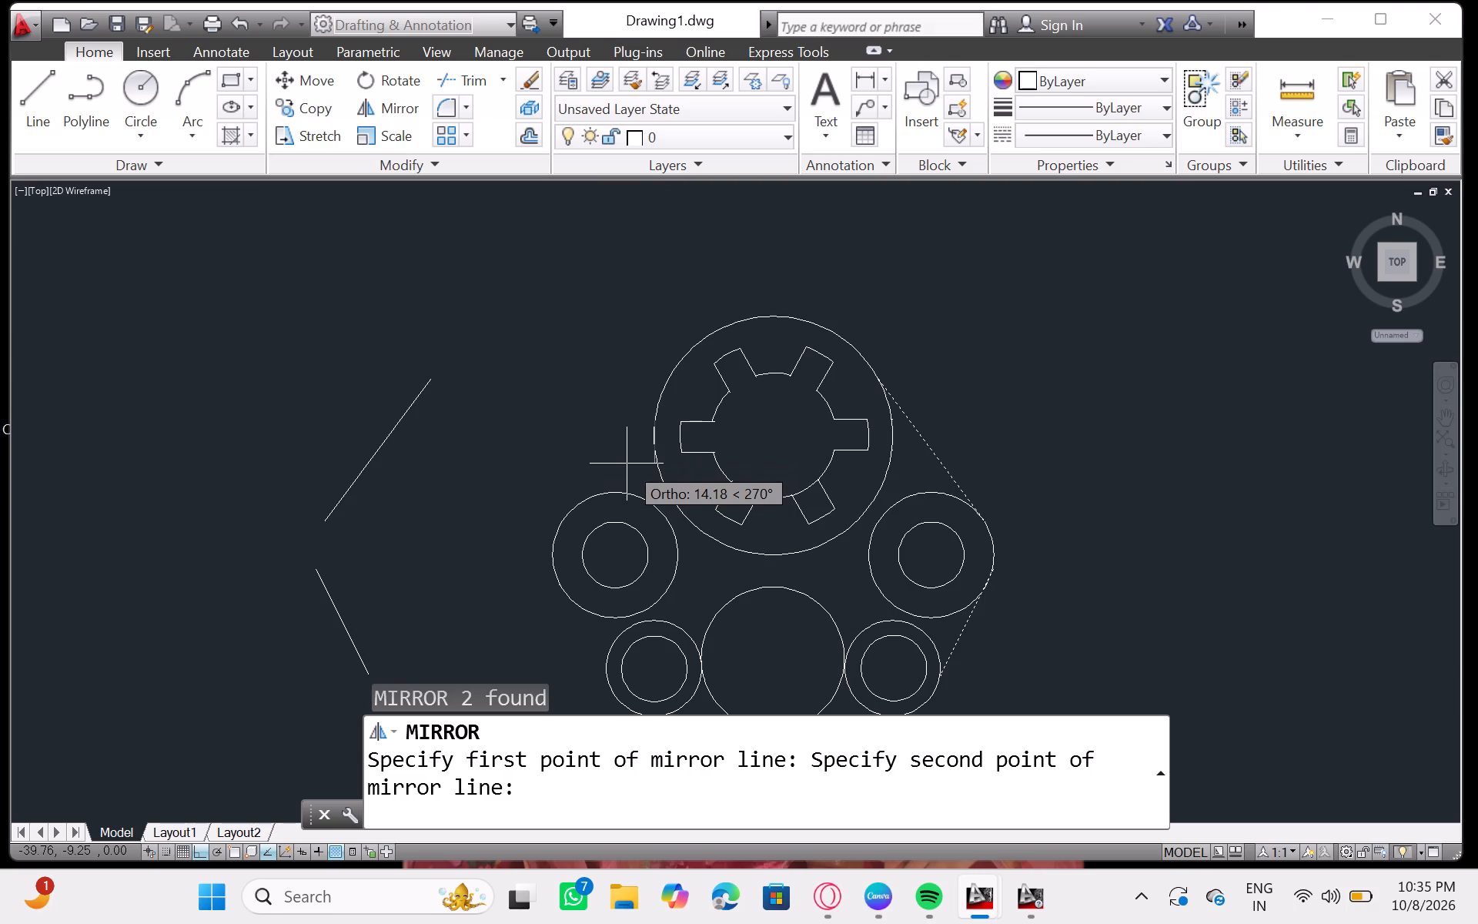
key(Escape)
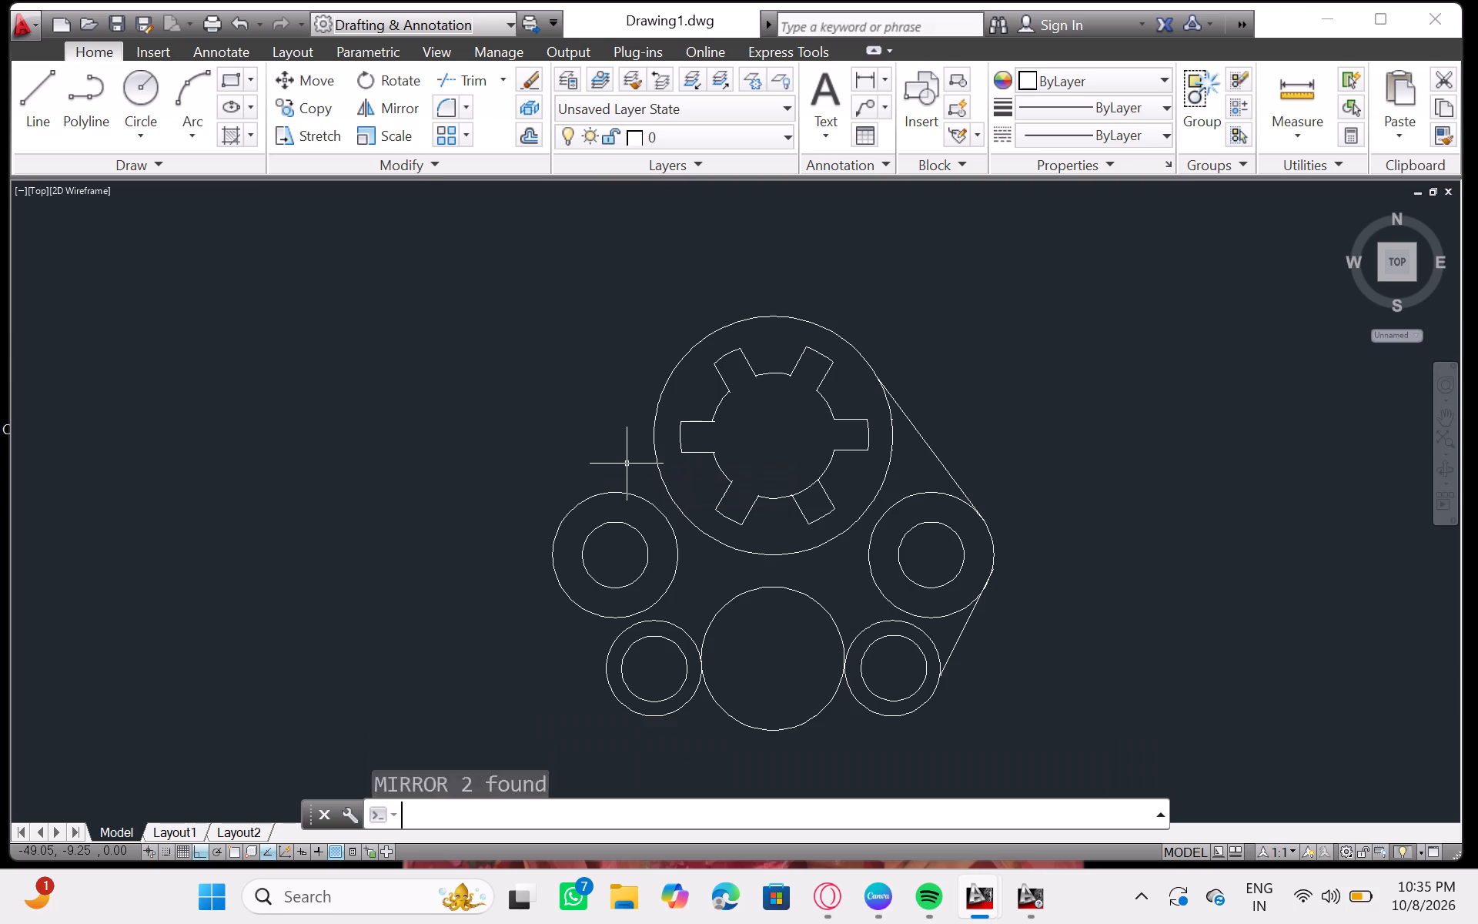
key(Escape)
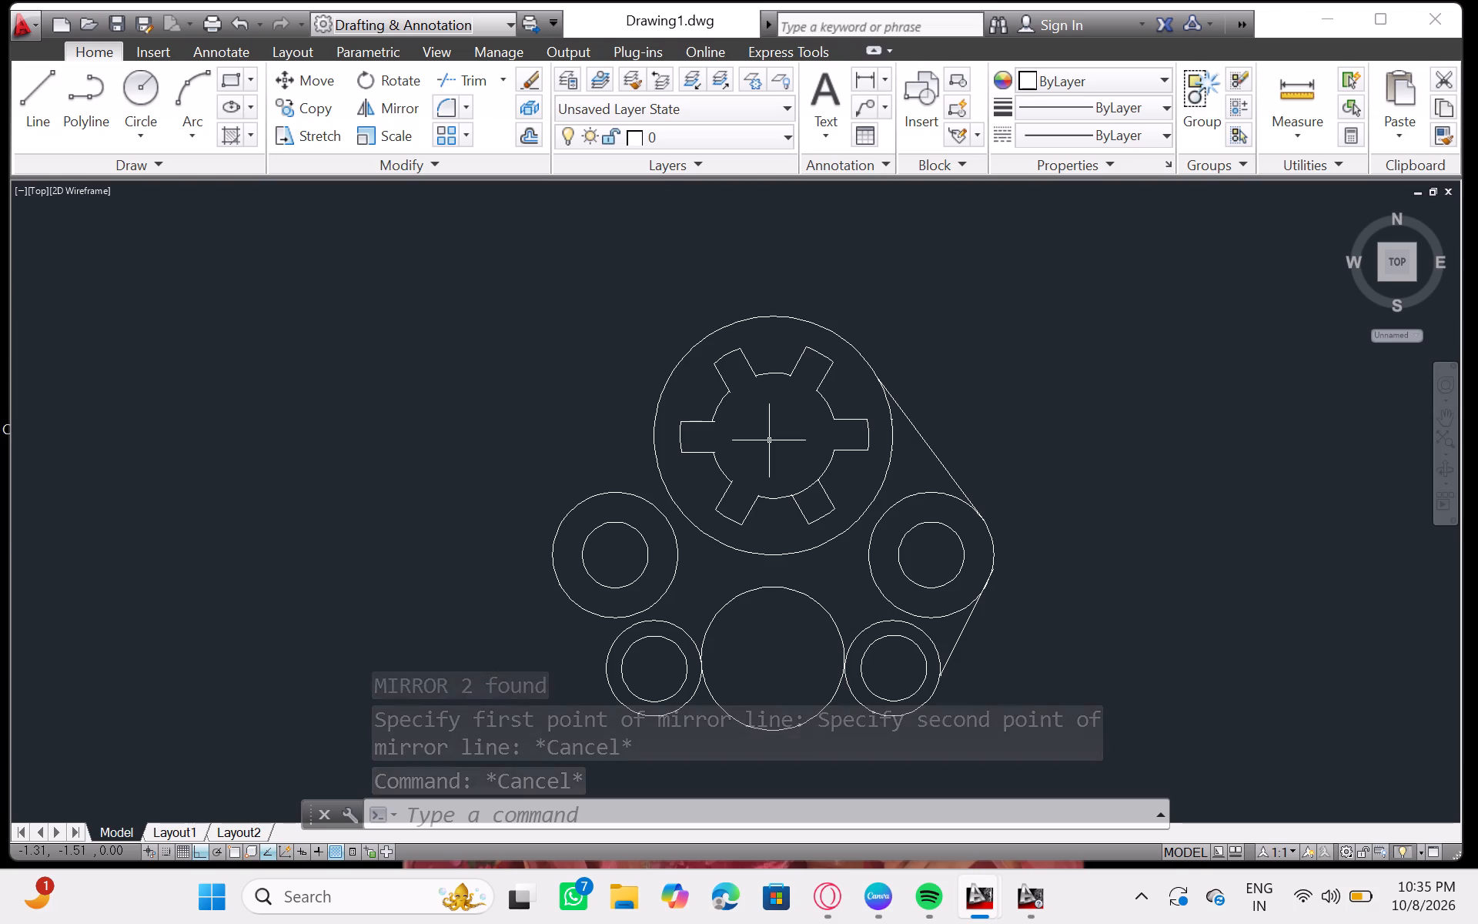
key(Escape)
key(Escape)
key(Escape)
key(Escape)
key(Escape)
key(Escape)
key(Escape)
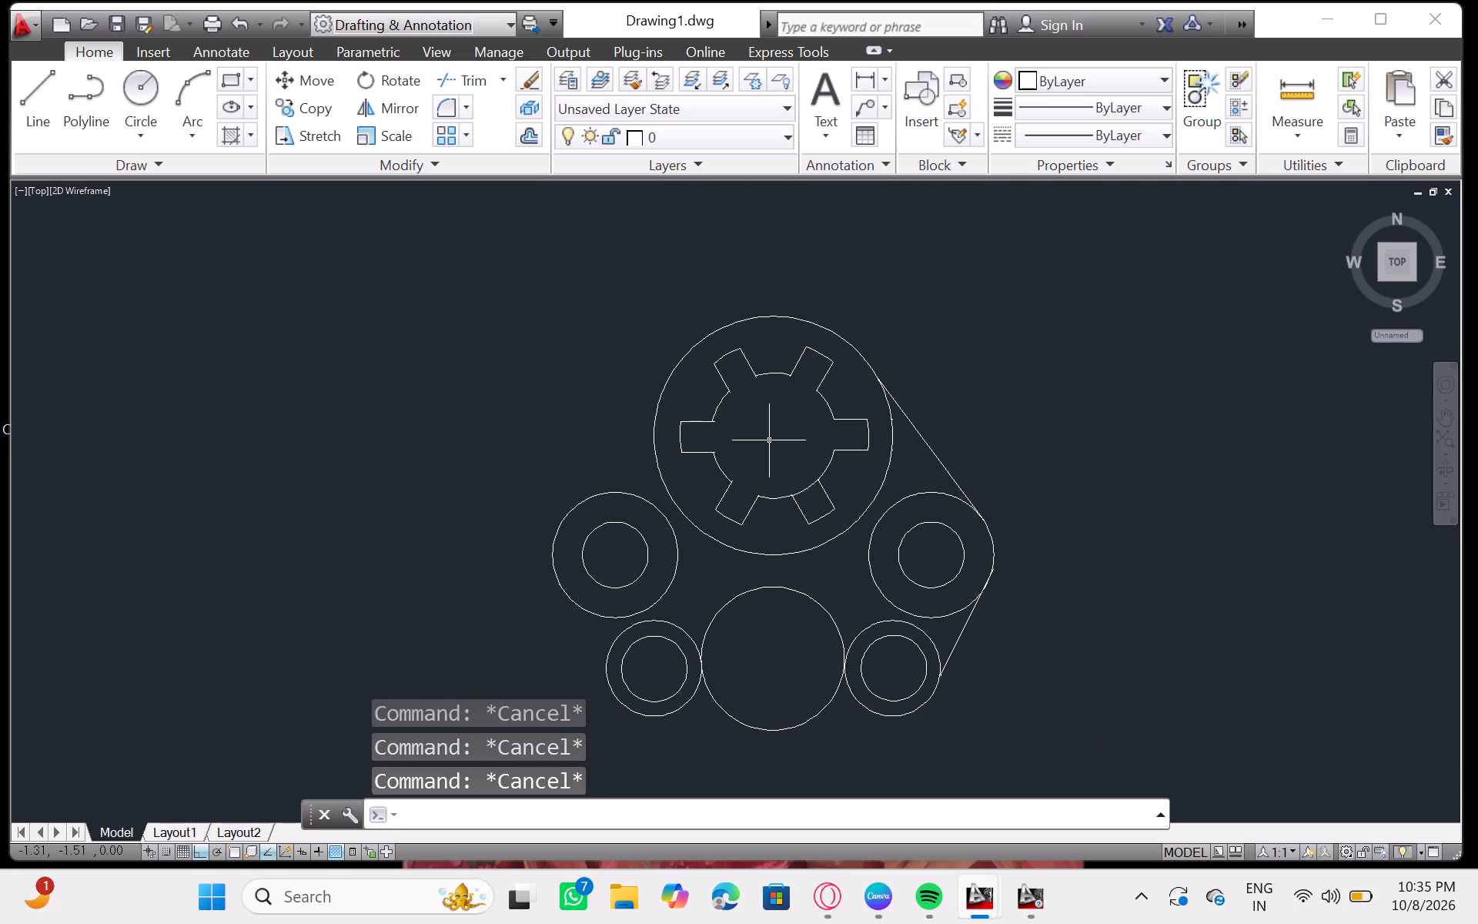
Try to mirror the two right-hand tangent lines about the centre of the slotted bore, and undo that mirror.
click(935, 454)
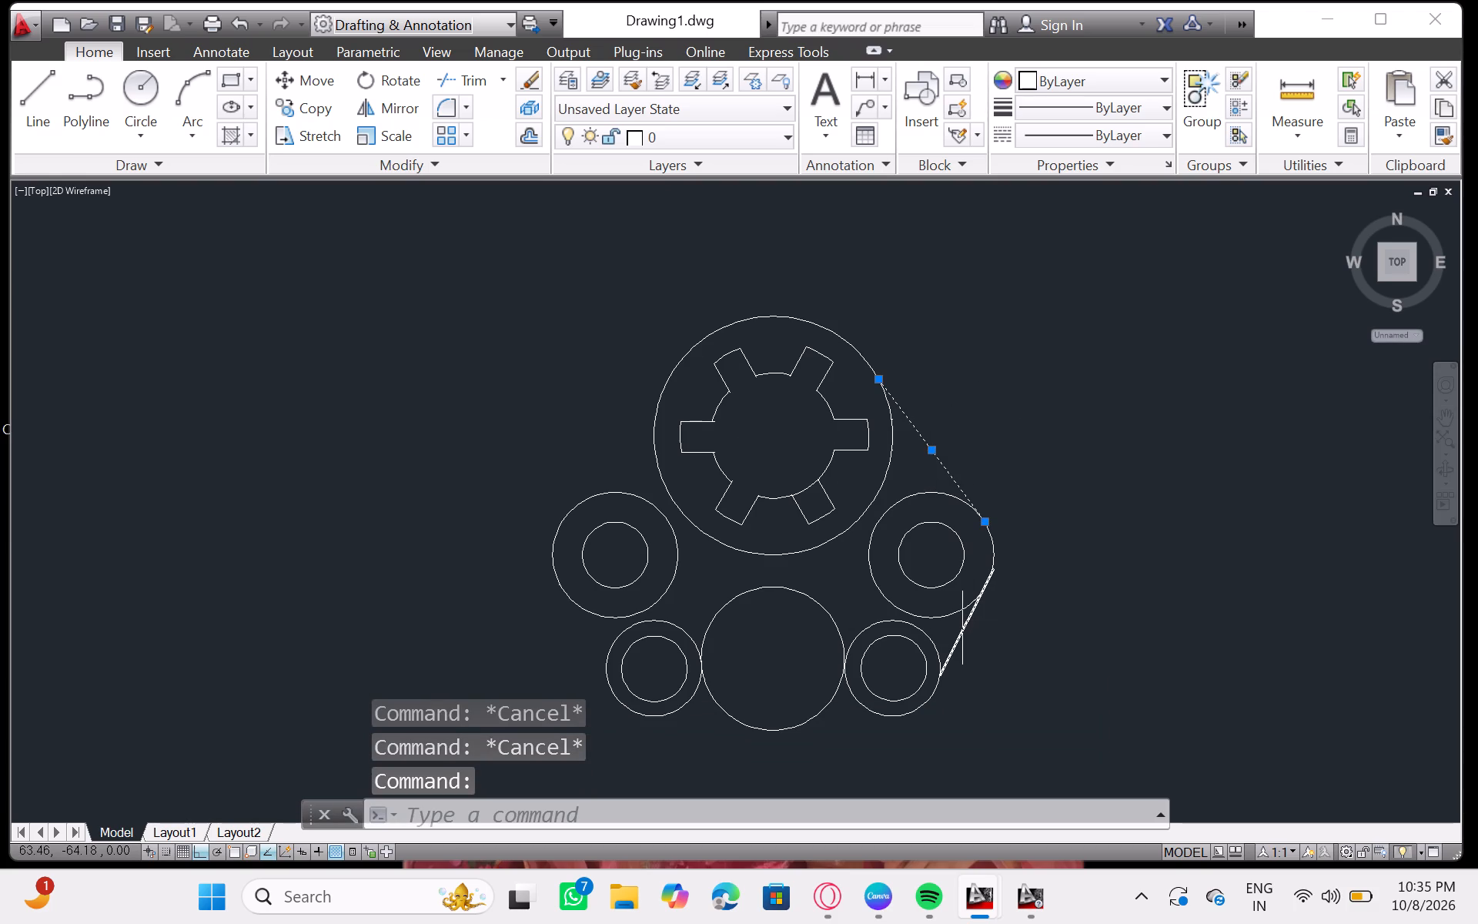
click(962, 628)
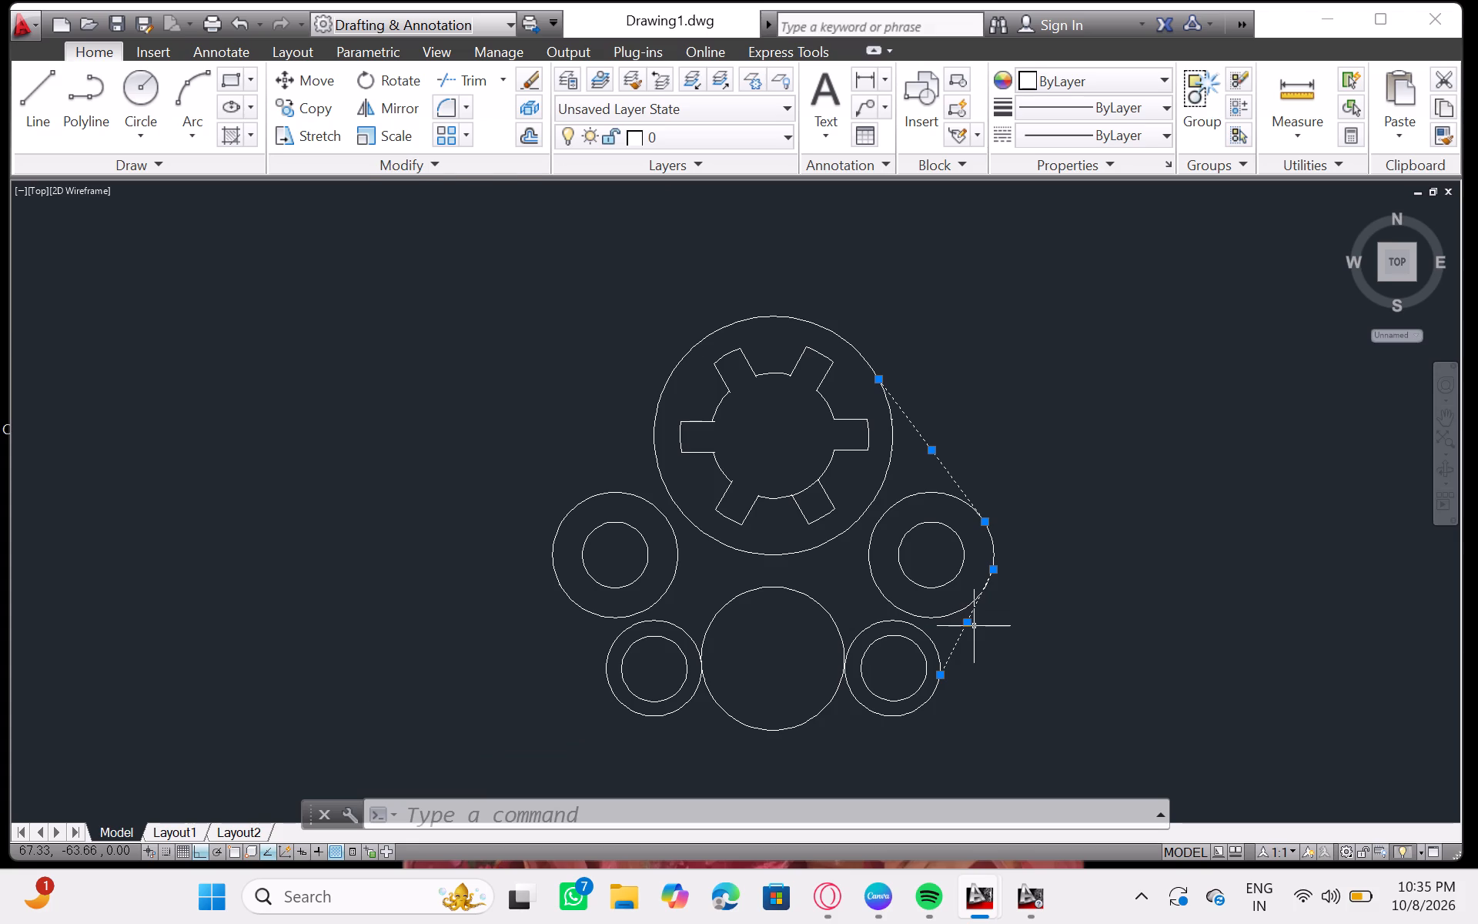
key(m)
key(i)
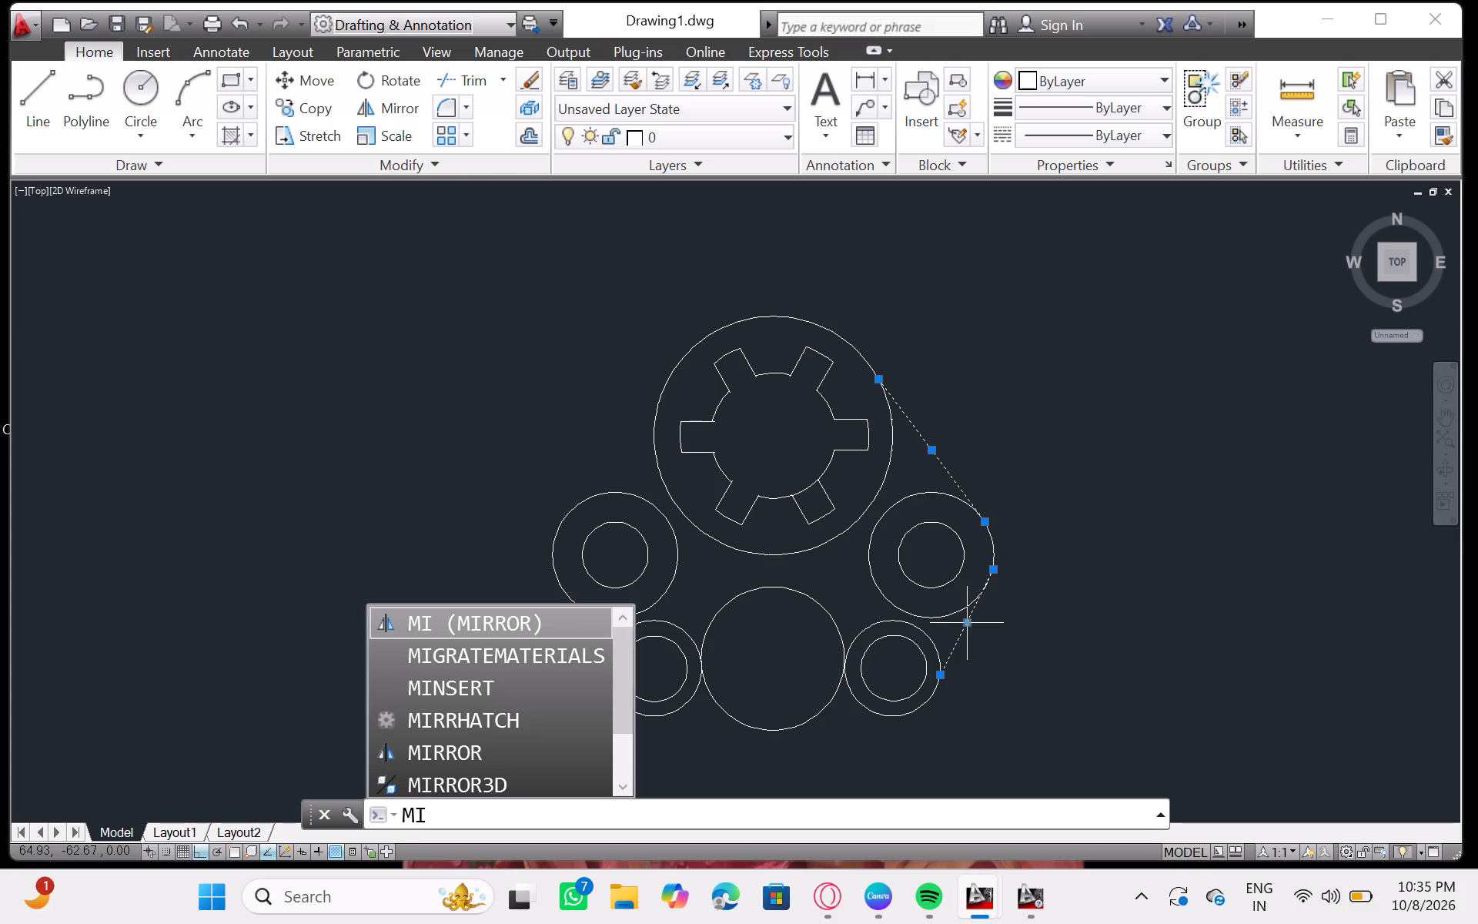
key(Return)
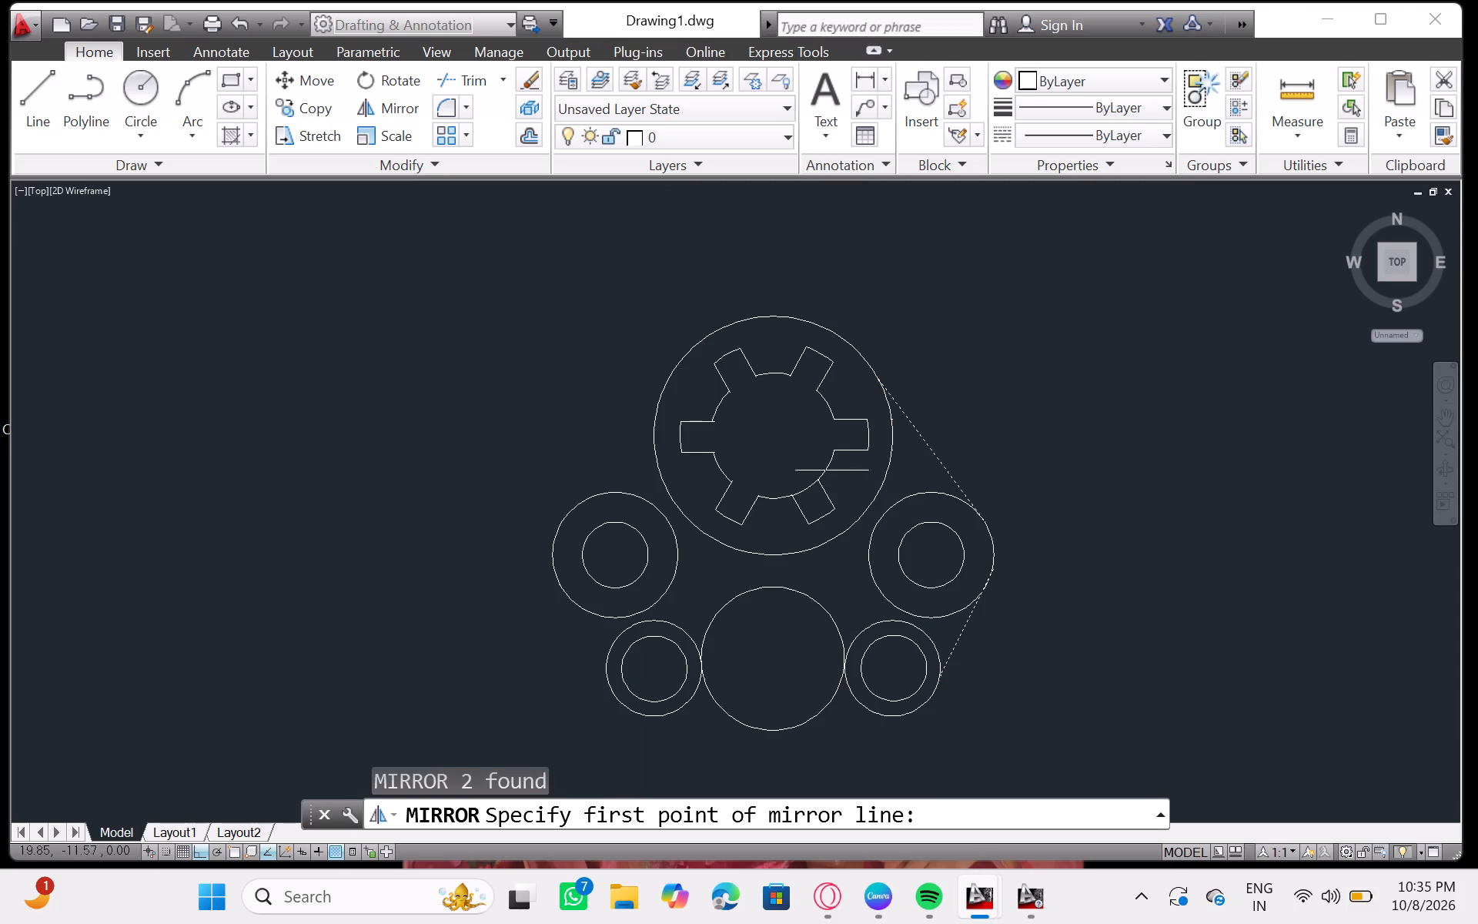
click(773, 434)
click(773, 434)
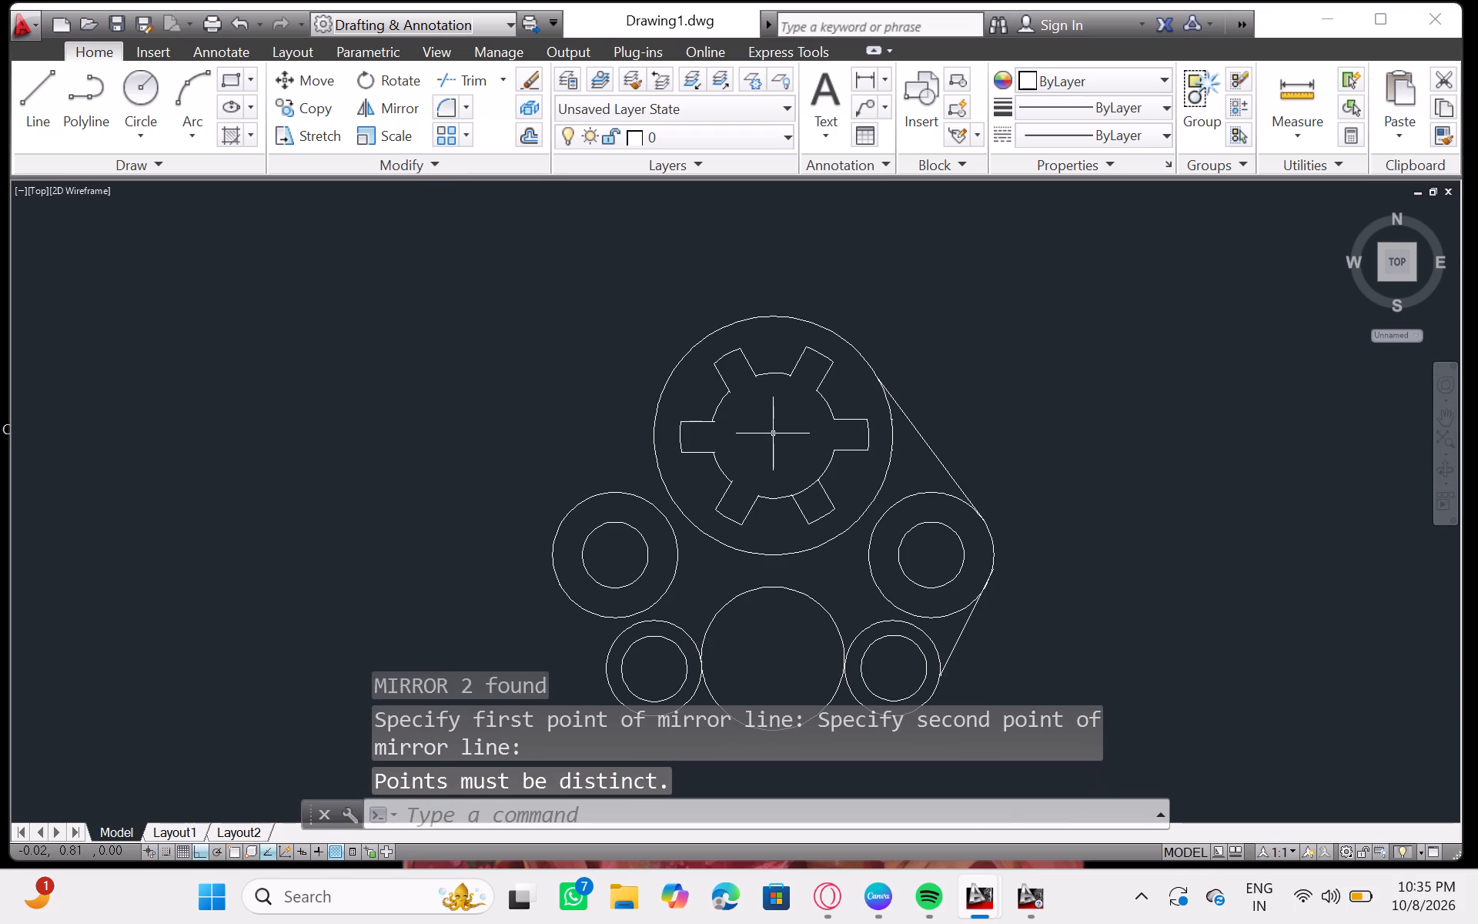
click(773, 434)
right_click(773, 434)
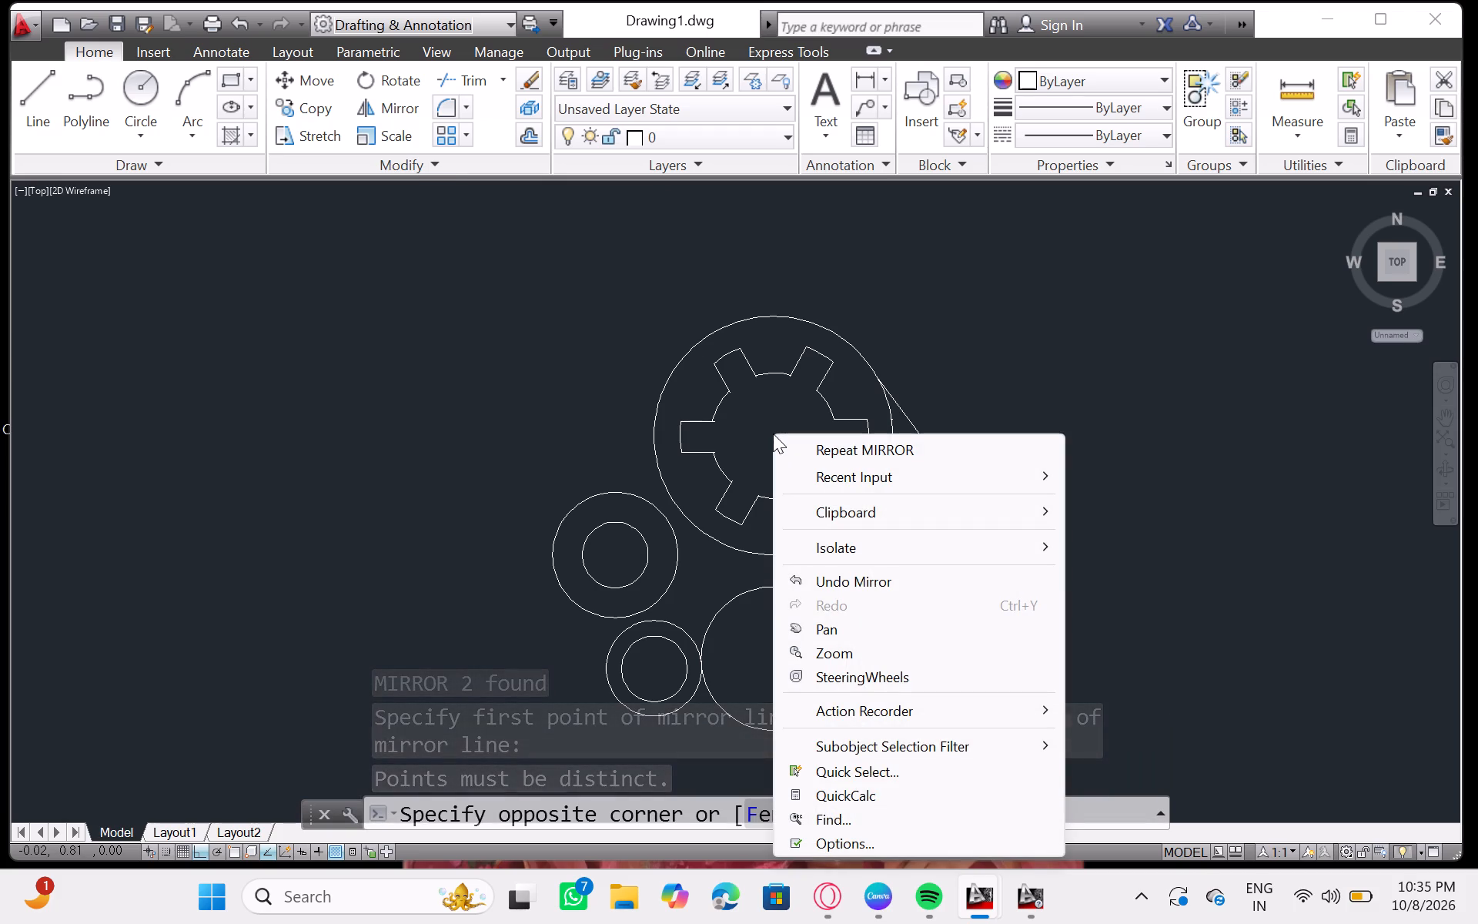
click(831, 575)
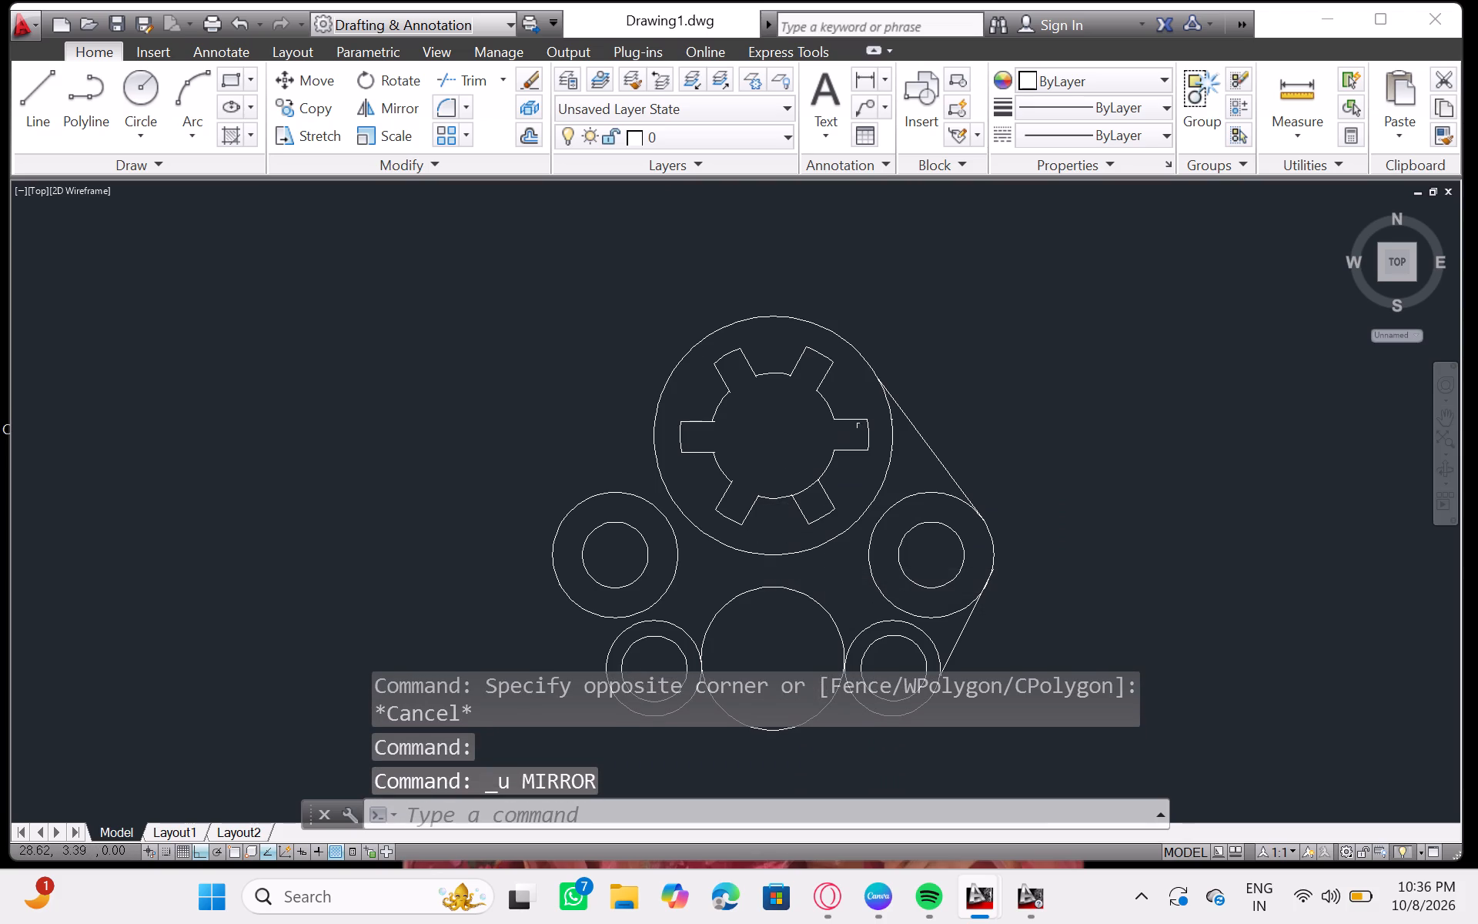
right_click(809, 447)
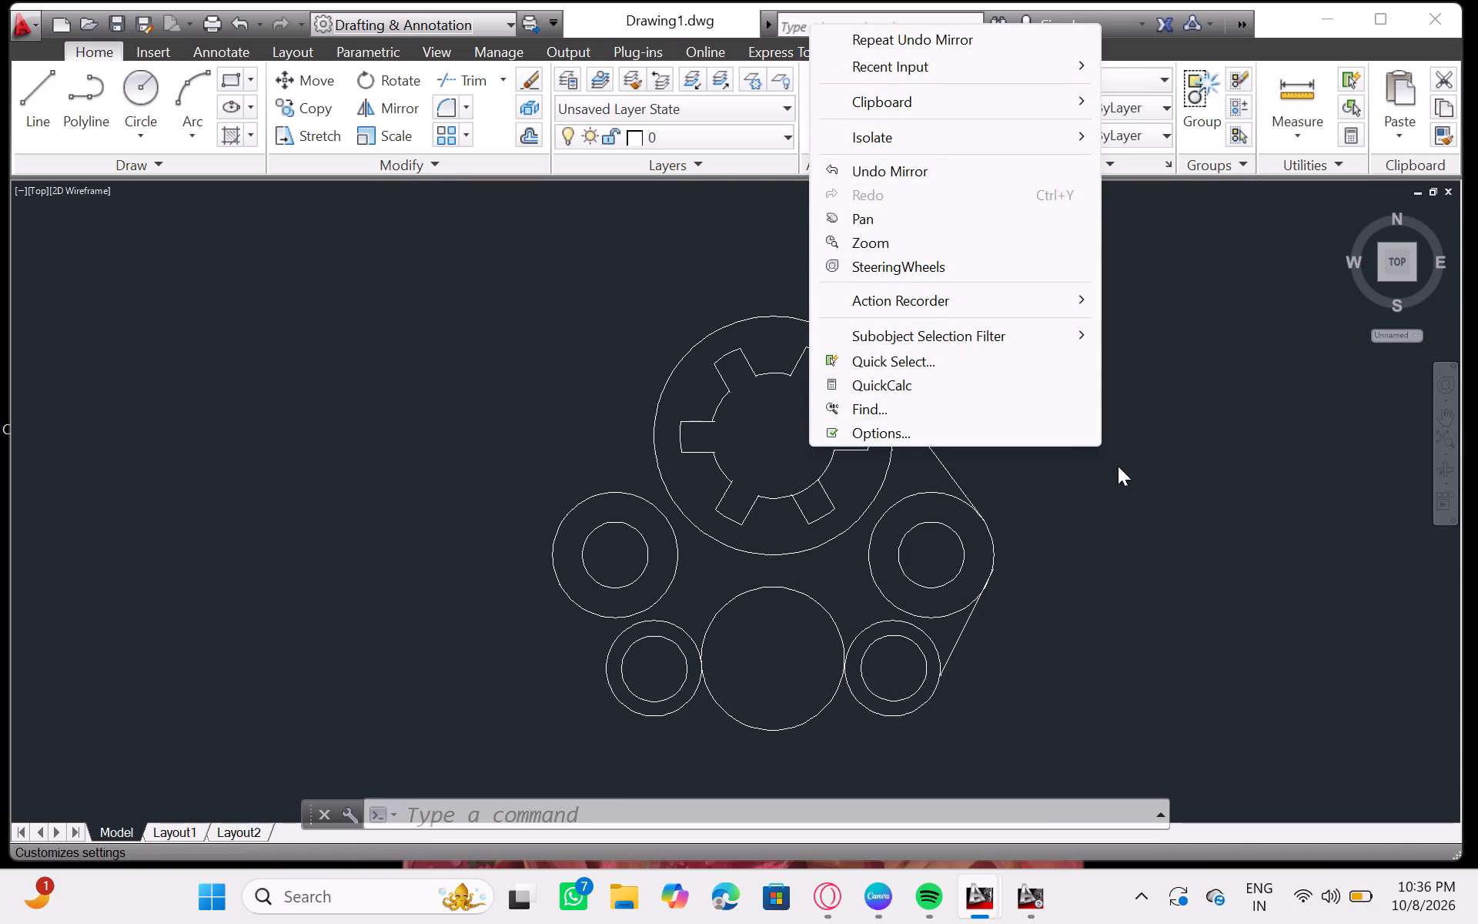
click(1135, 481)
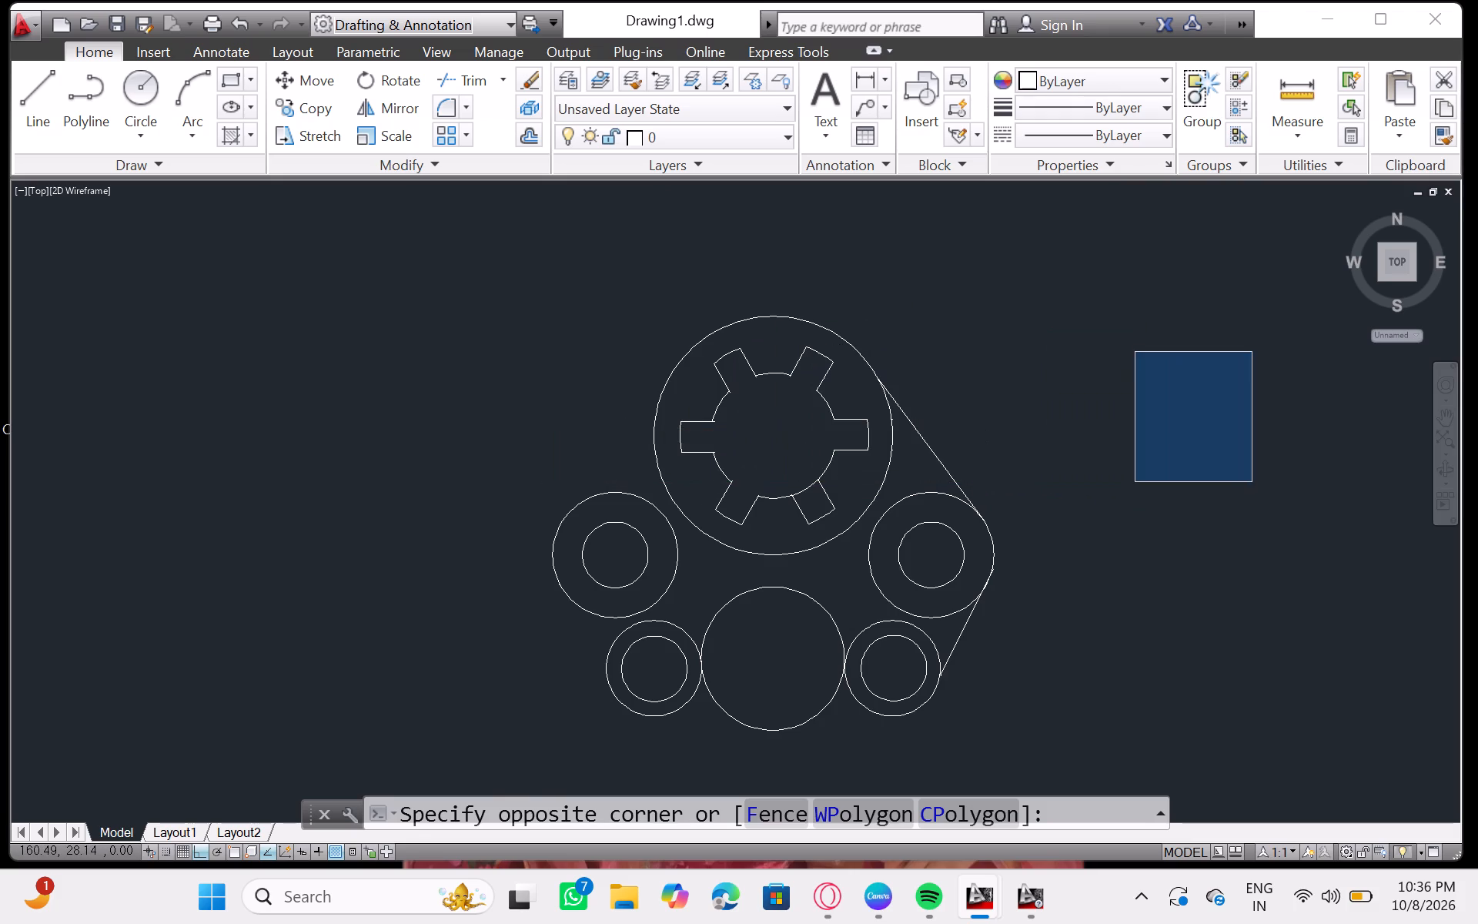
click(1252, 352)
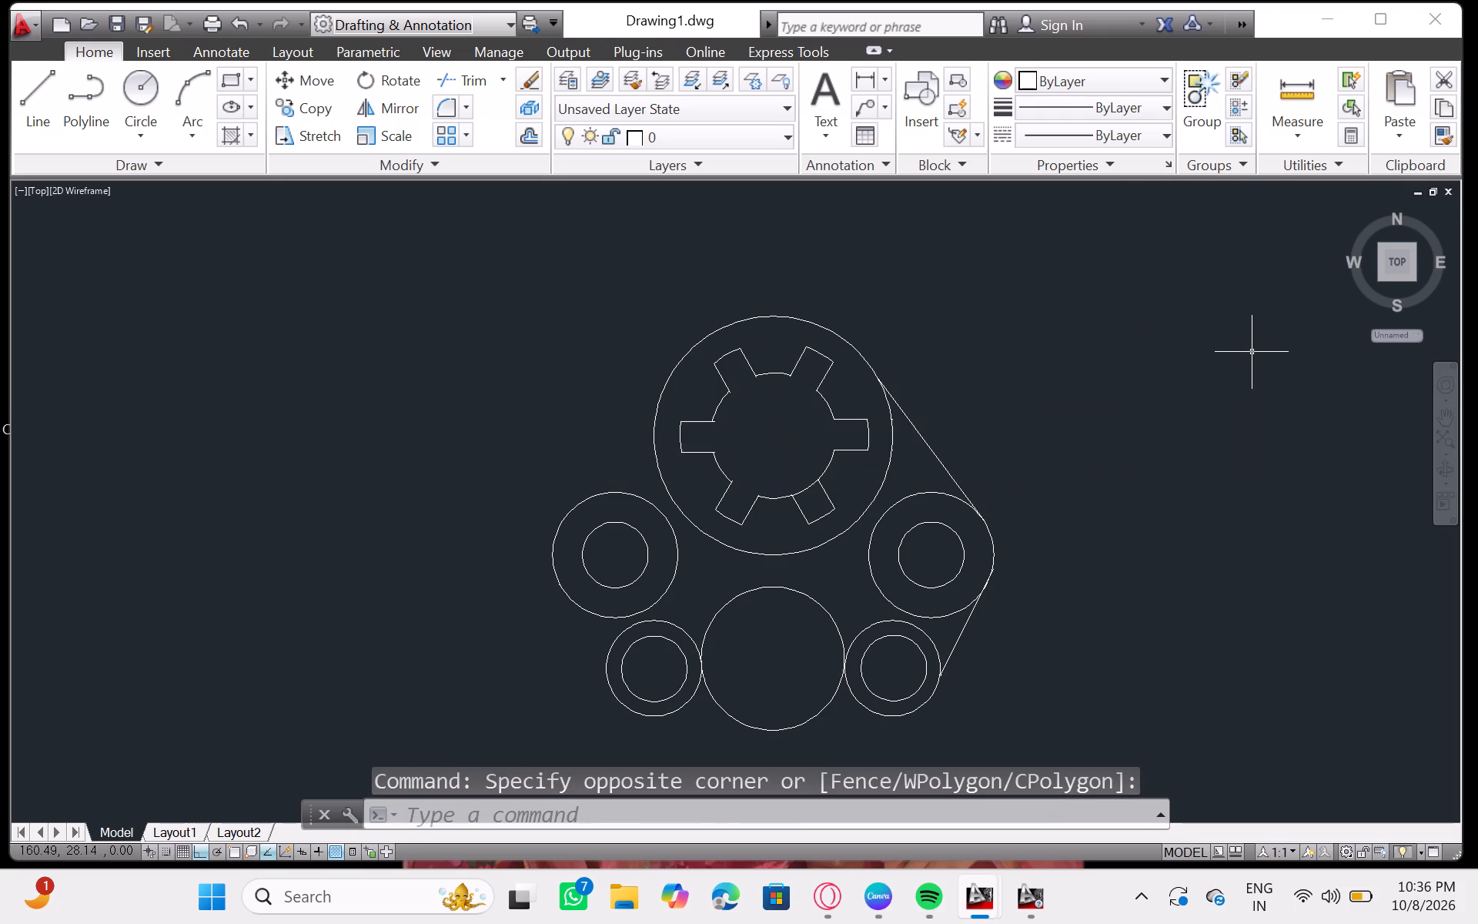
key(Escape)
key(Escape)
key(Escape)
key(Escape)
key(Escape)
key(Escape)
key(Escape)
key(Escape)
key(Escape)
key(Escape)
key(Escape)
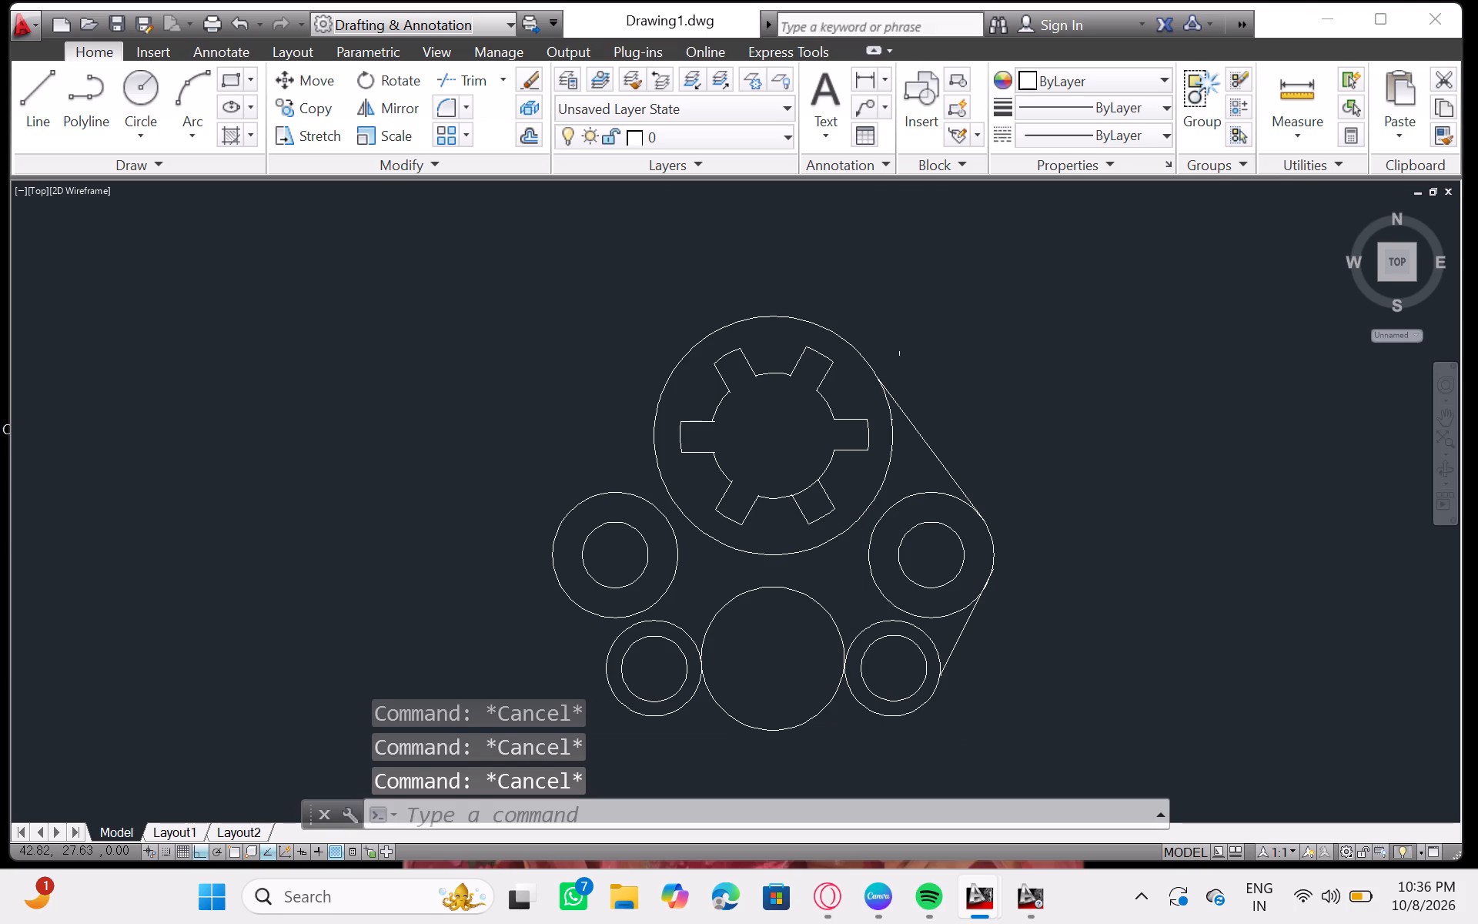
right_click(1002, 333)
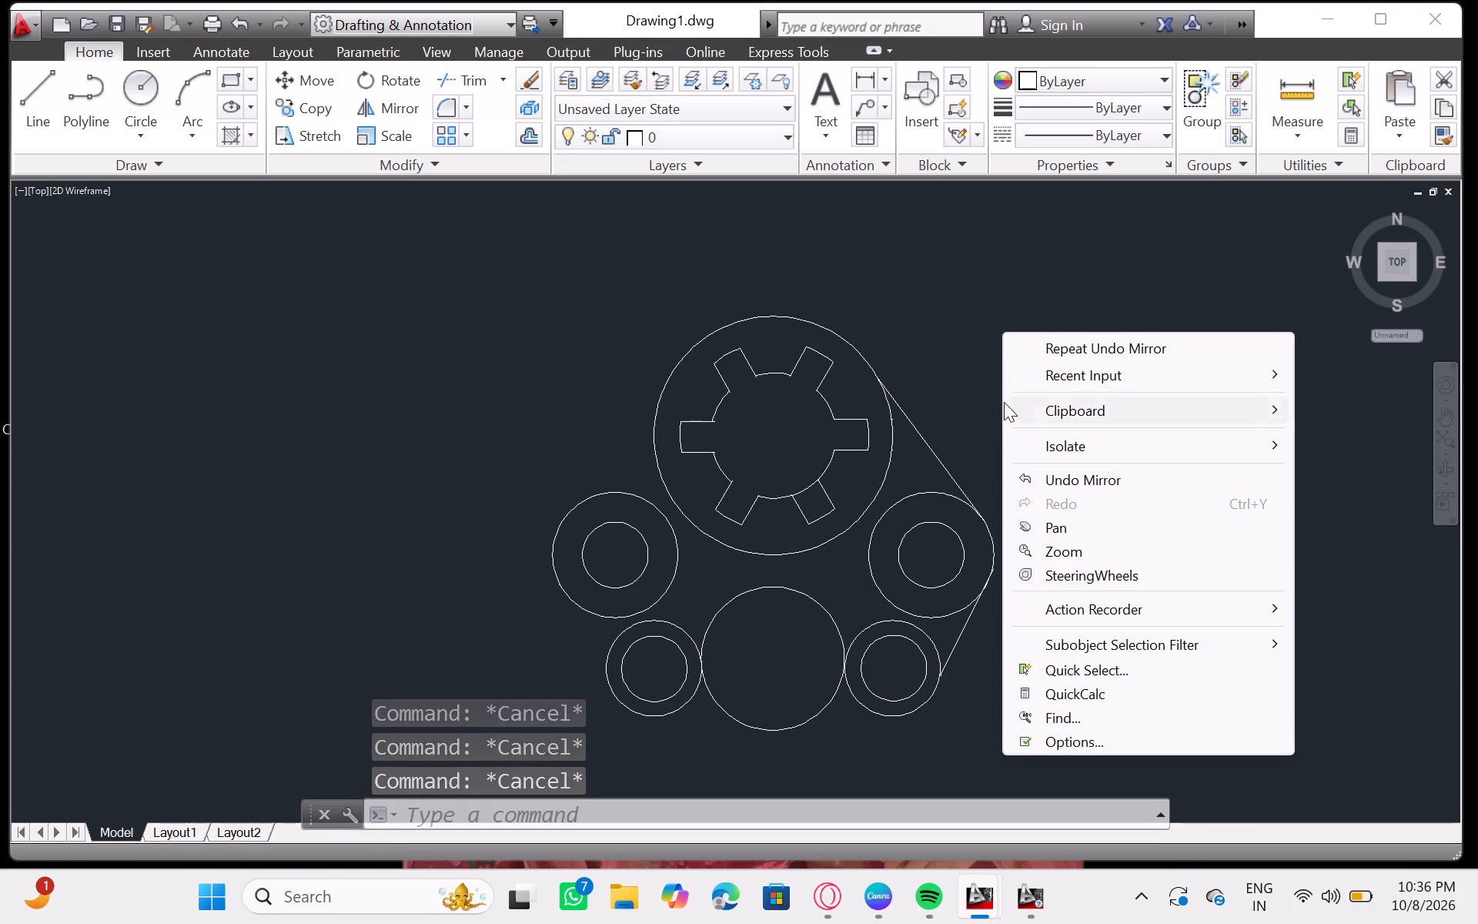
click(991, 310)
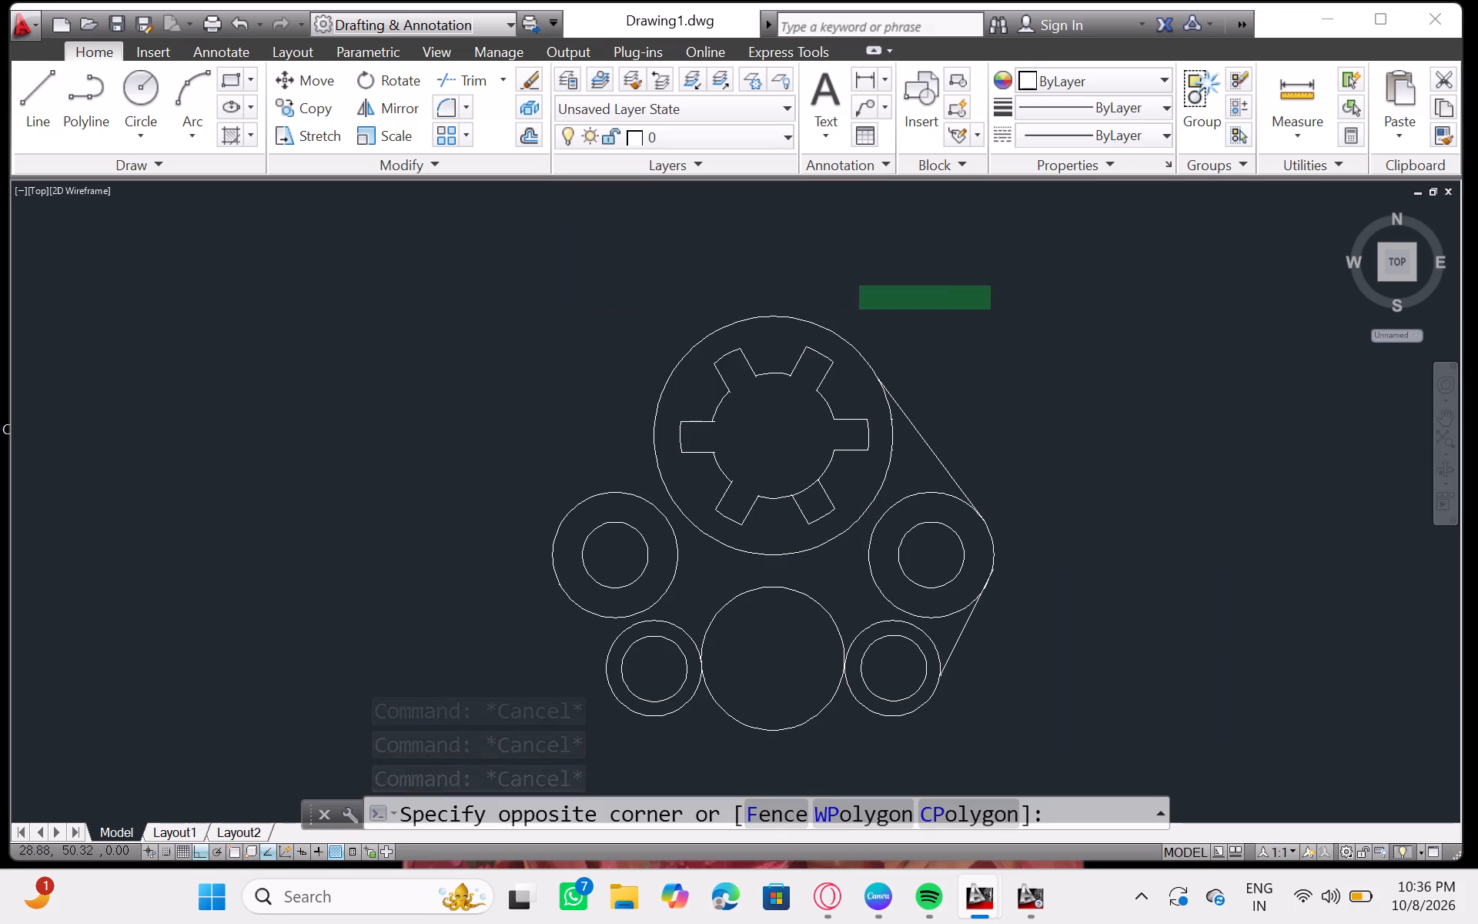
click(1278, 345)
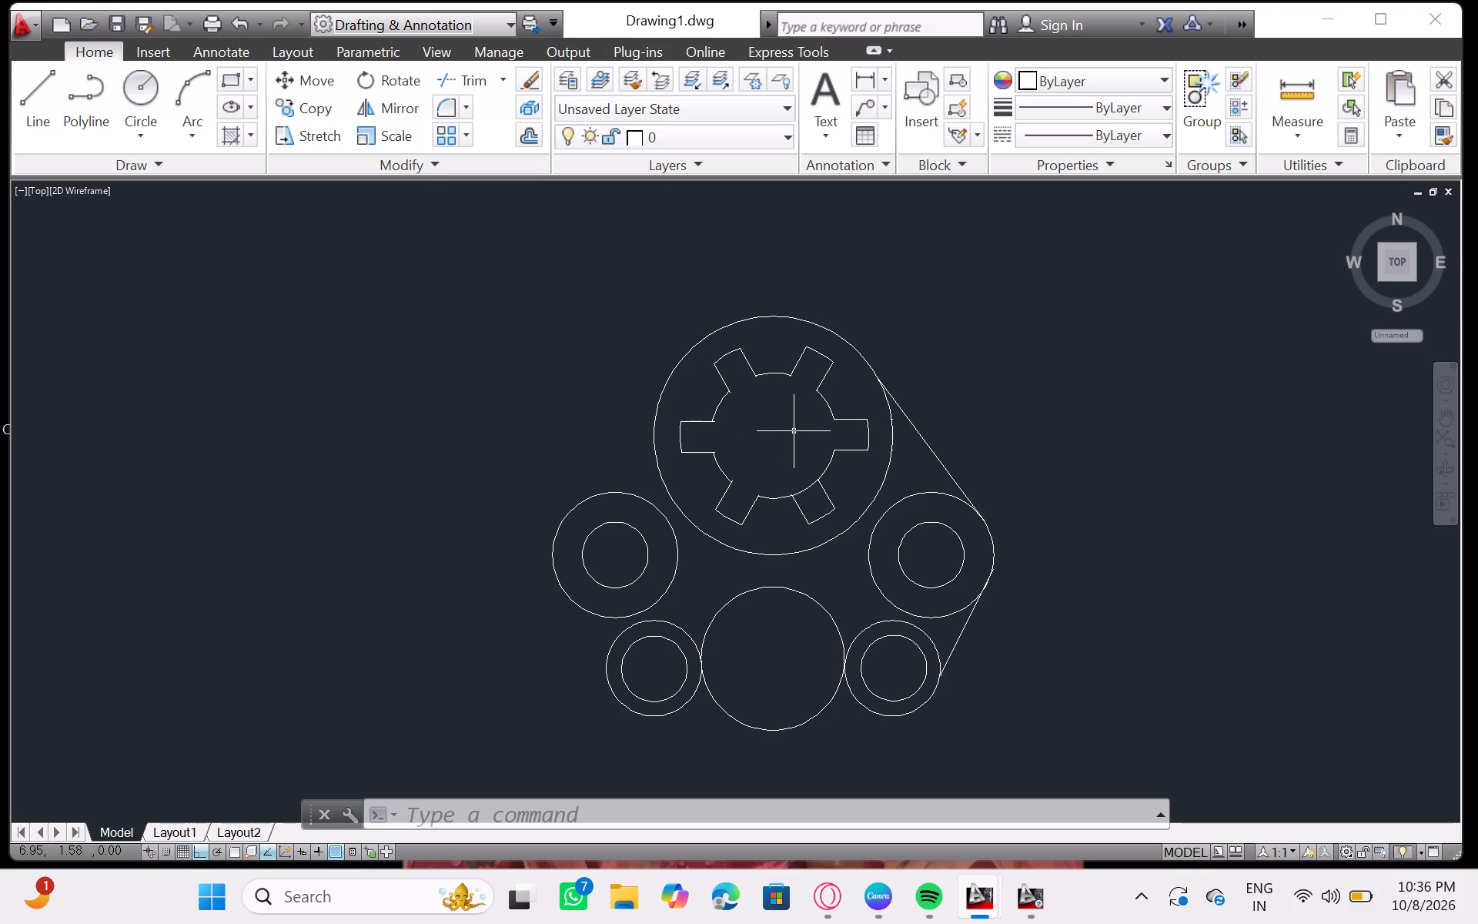
Draw a short vertical line downward from near the centre of the slotted bore.
key(l)
key(Return)
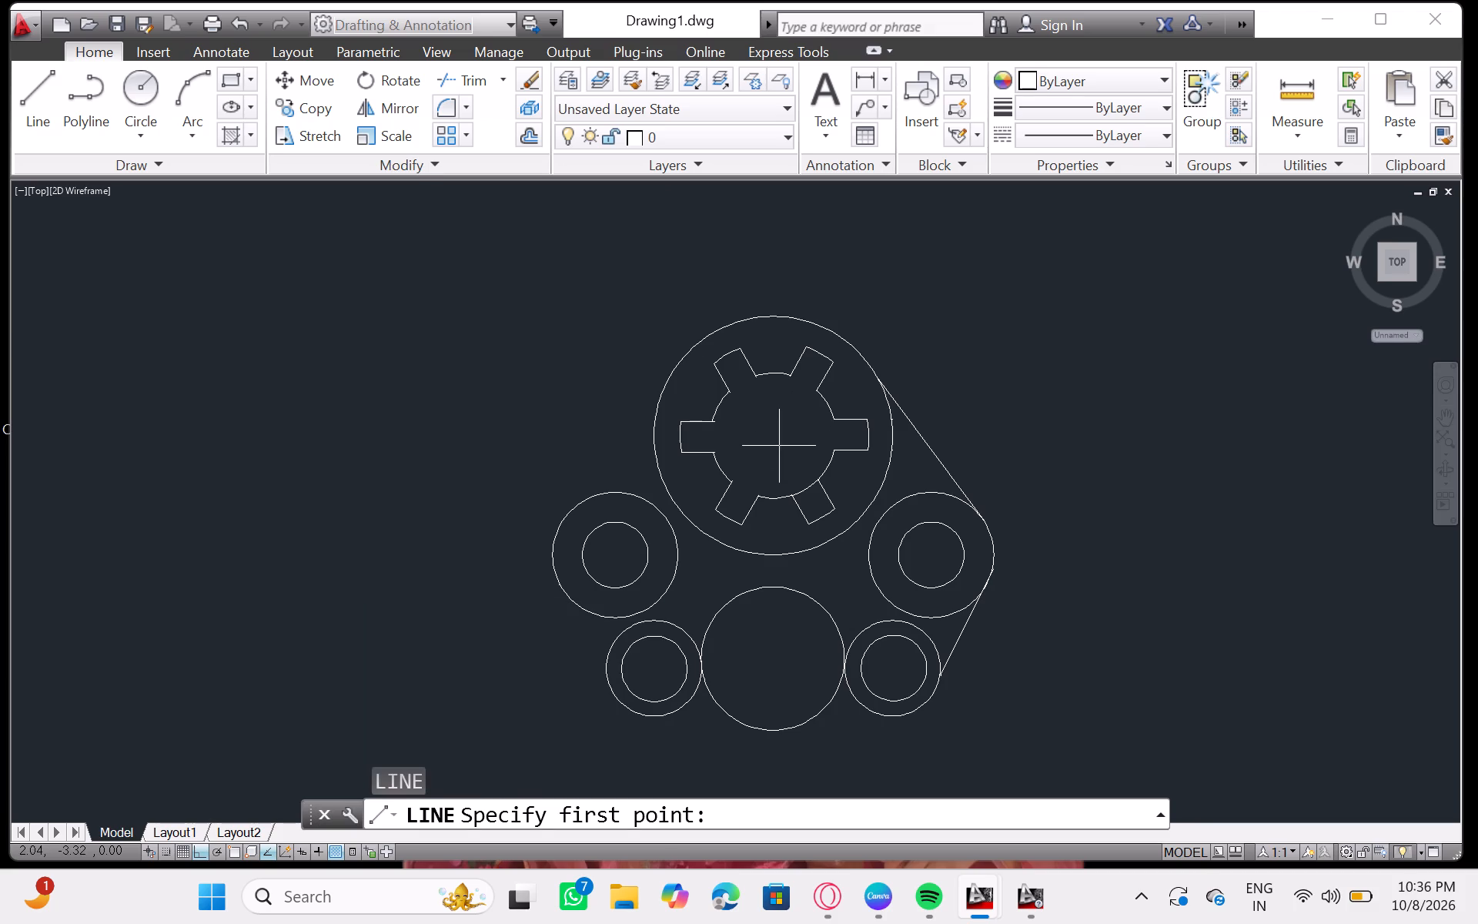
drag(773, 440, 767, 457)
click(767, 458)
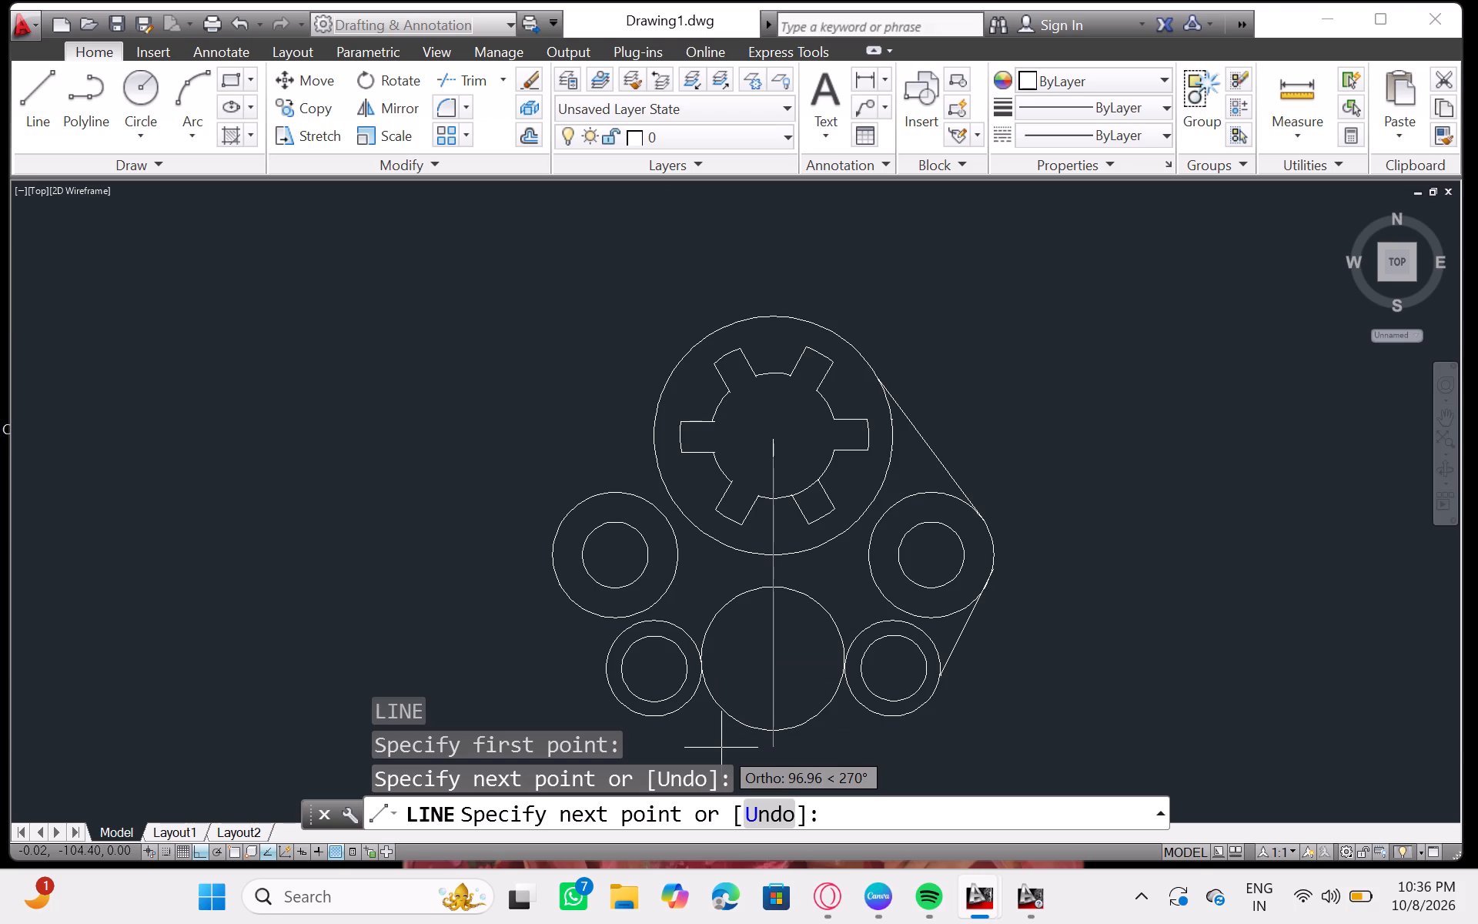
key(Return)
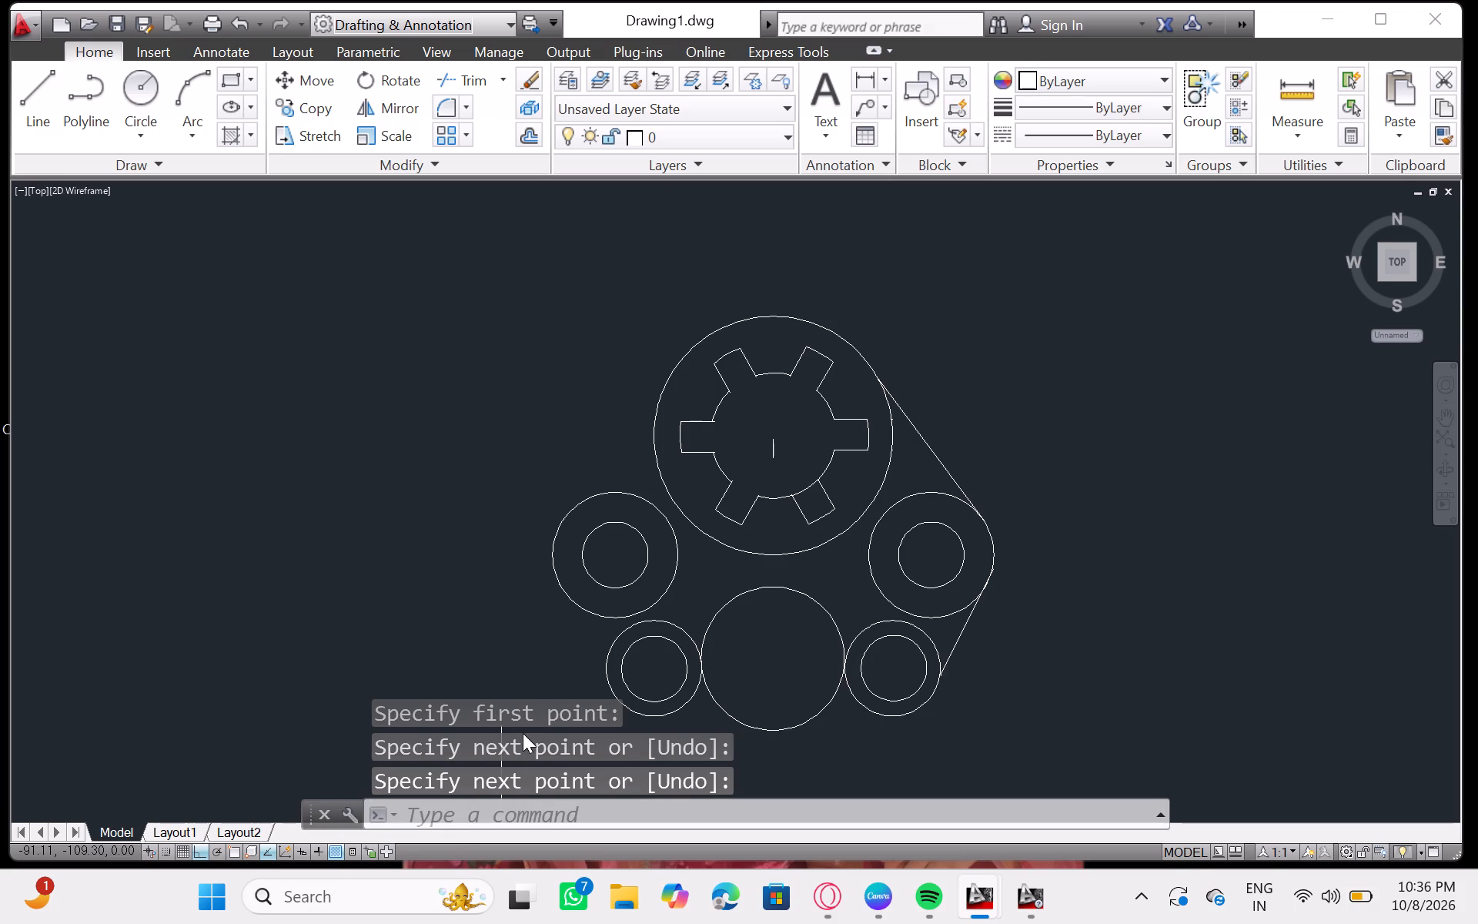
Draw a horizontal line about 37 units long, extending outward from the left edge of the large circle around the slotted bore.
click(927, 444)
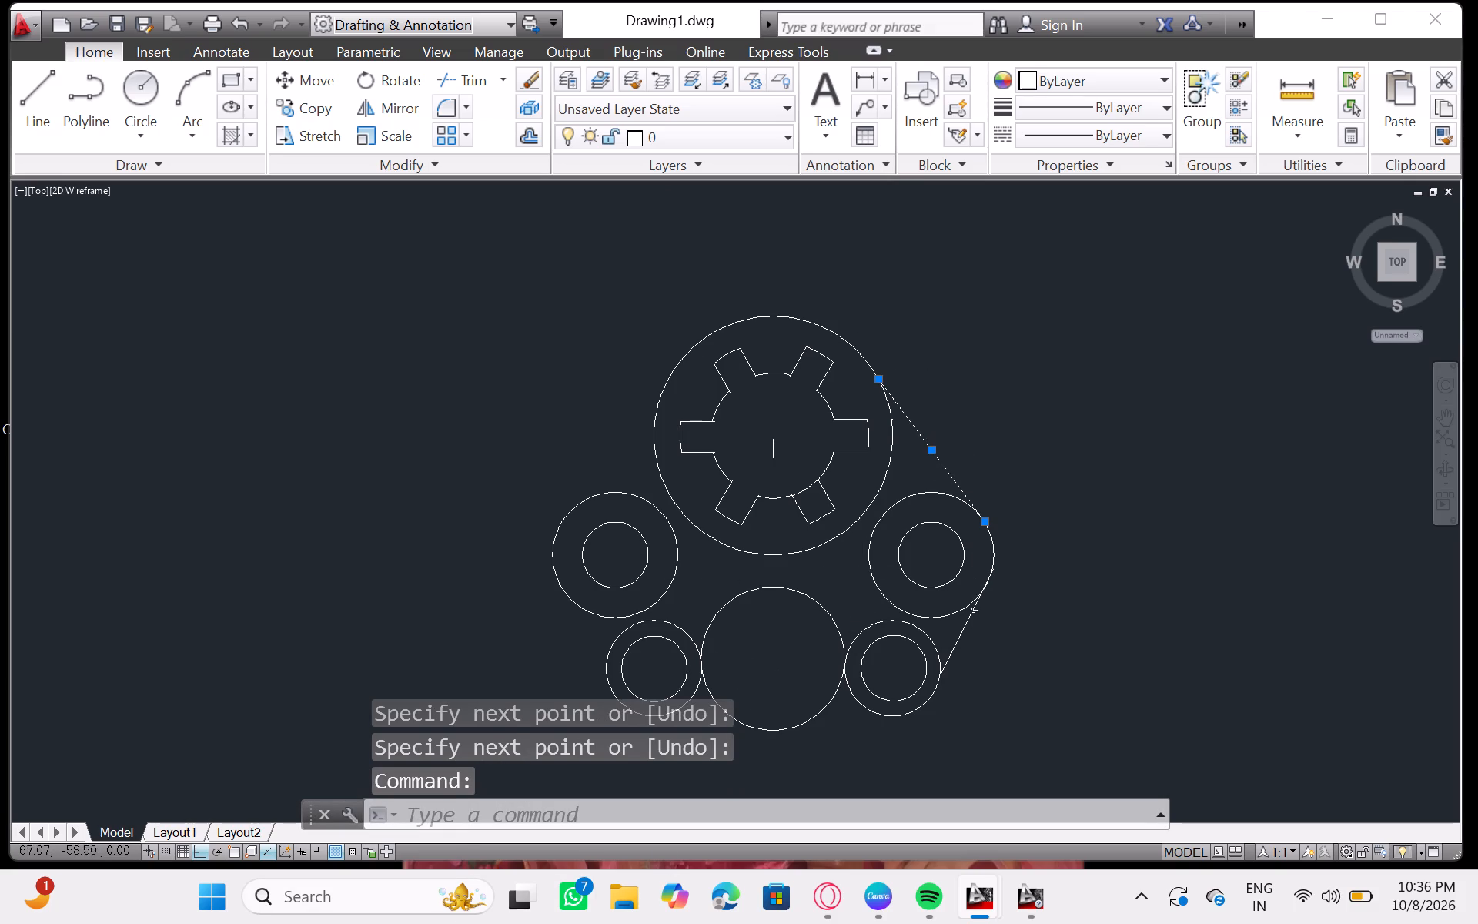
click(971, 615)
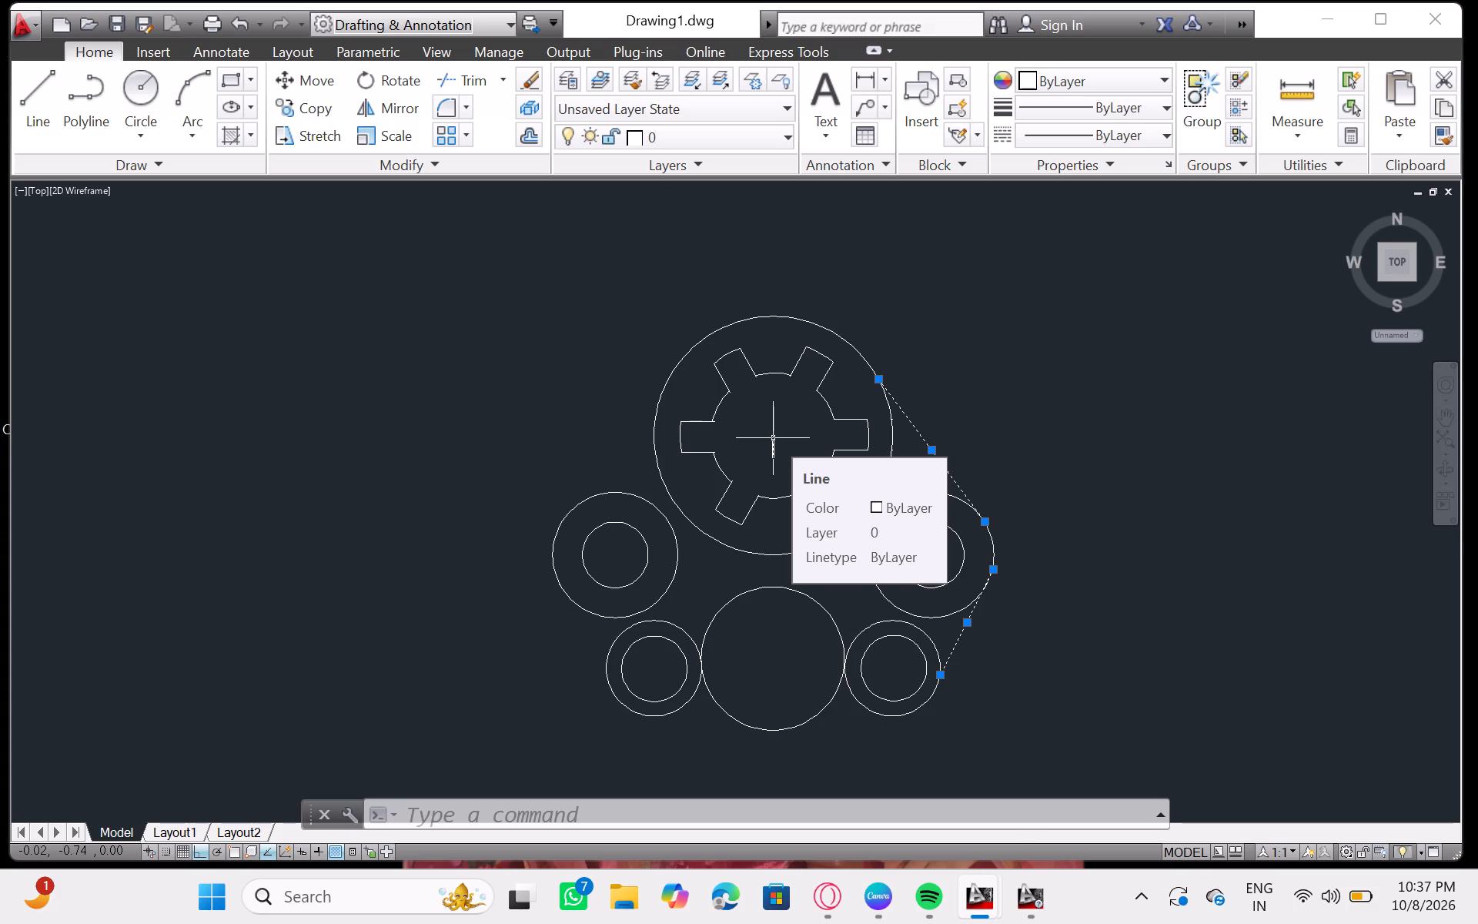
right_click(771, 438)
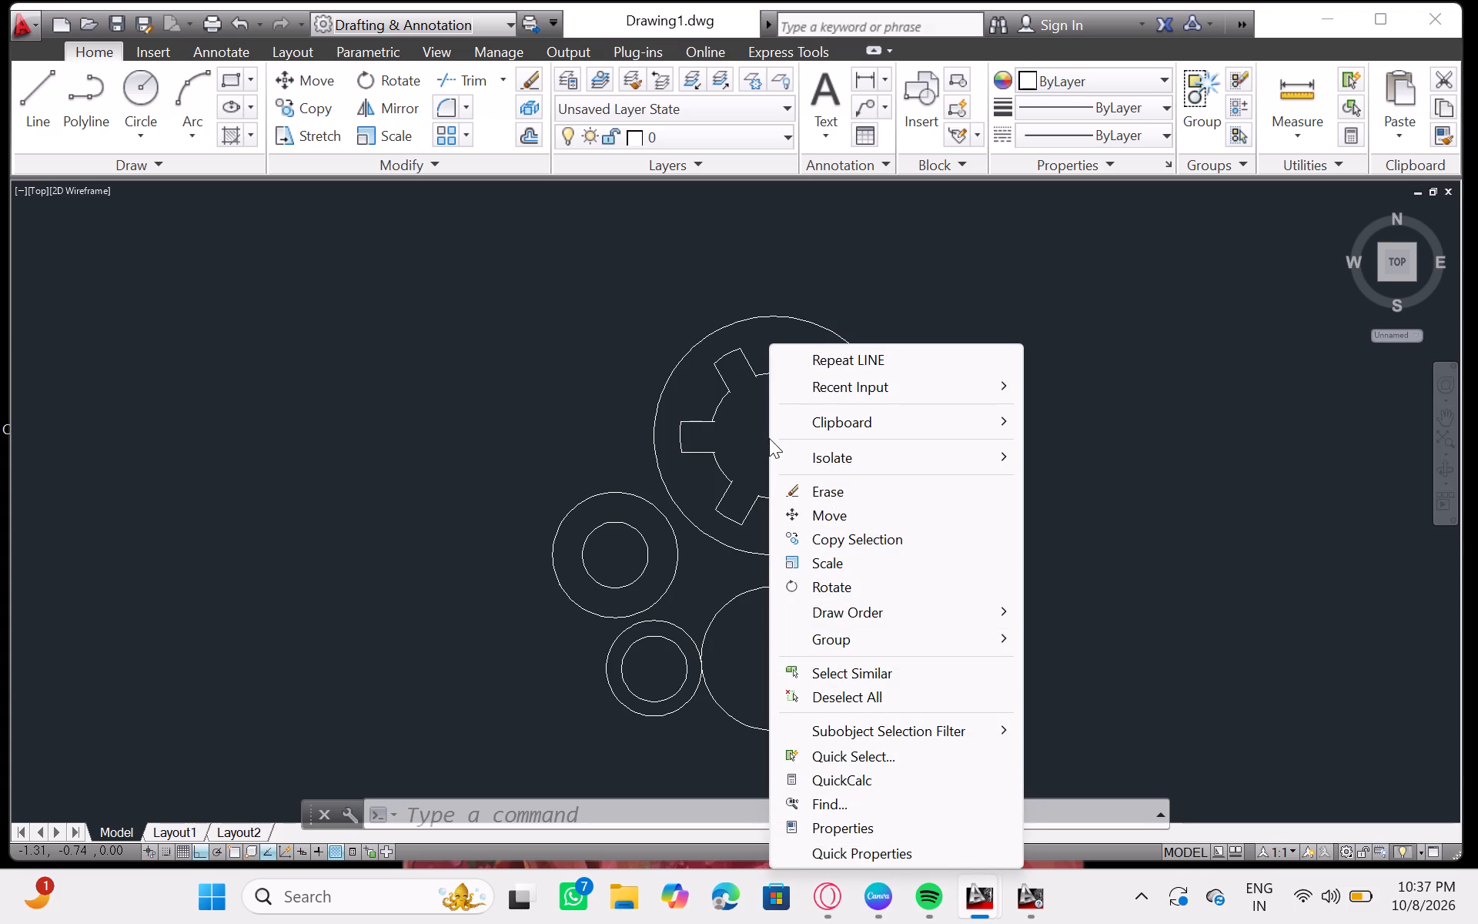
click(812, 363)
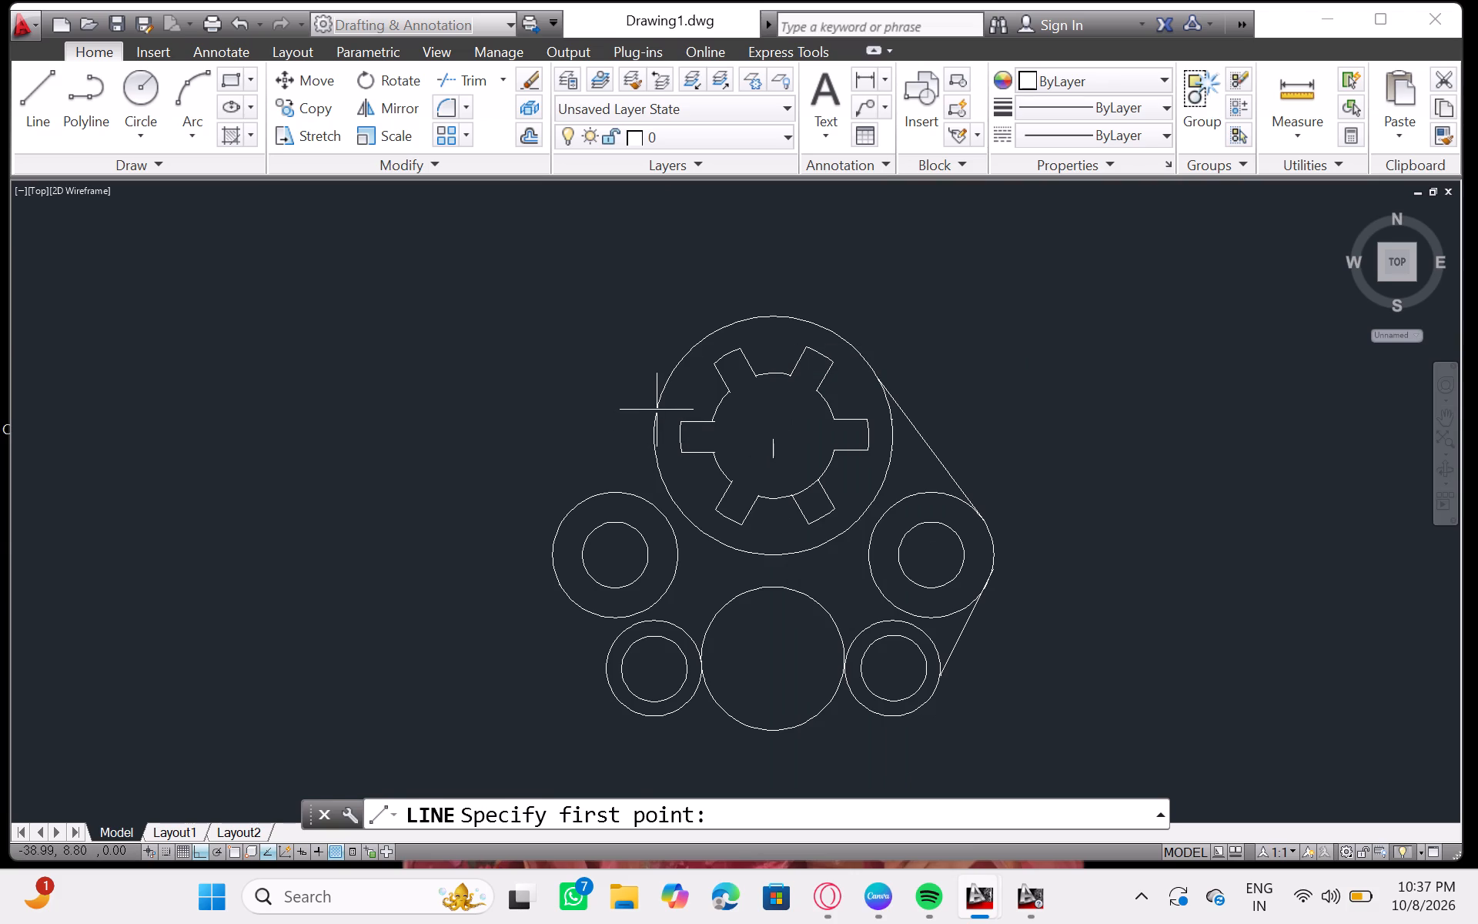
drag(657, 410, 650, 419)
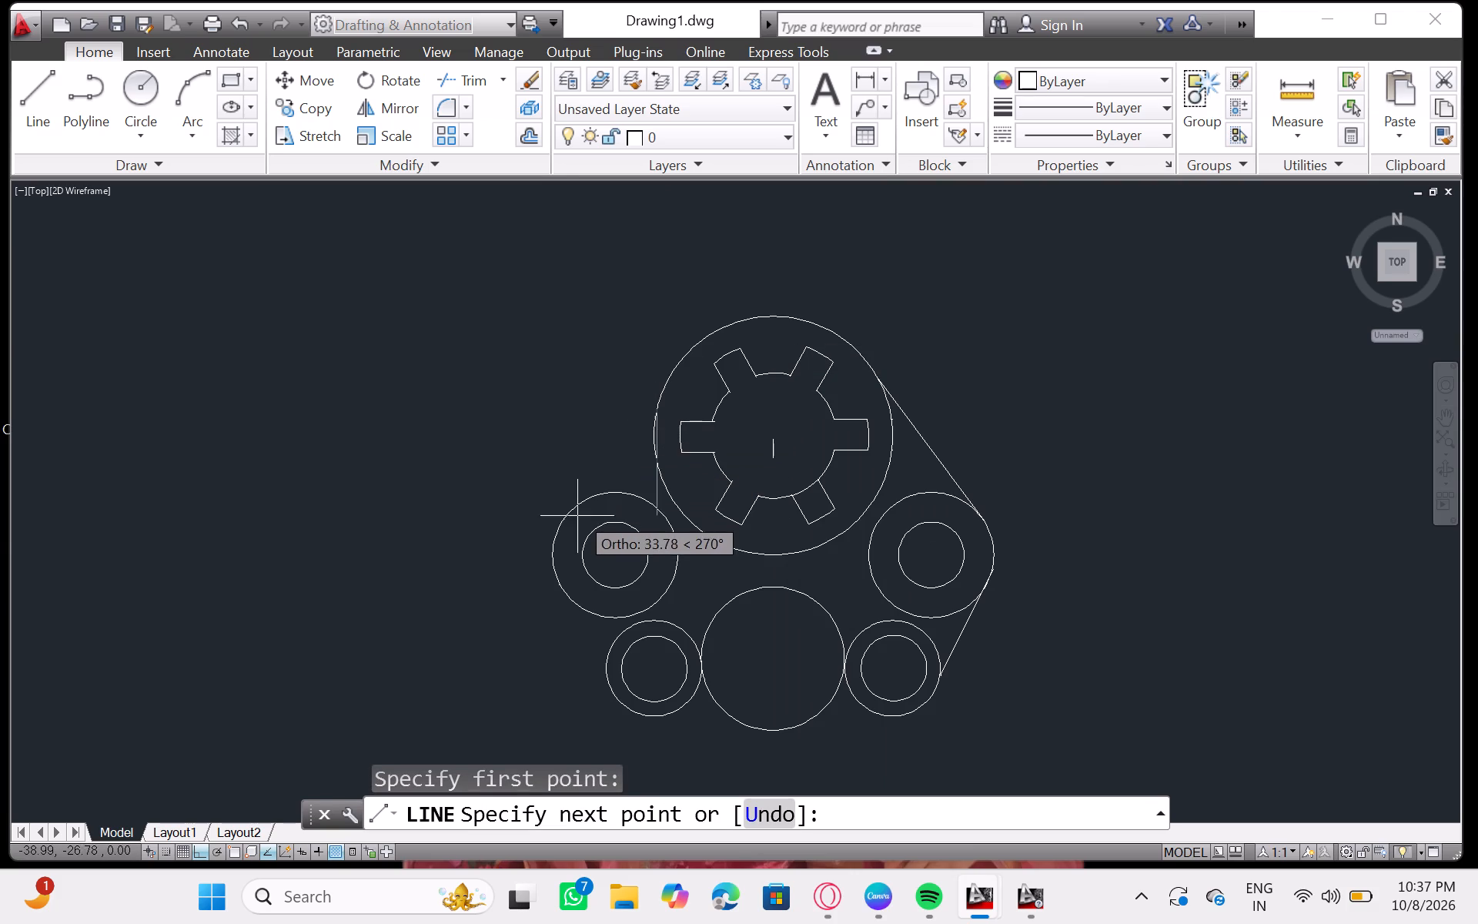
click(545, 445)
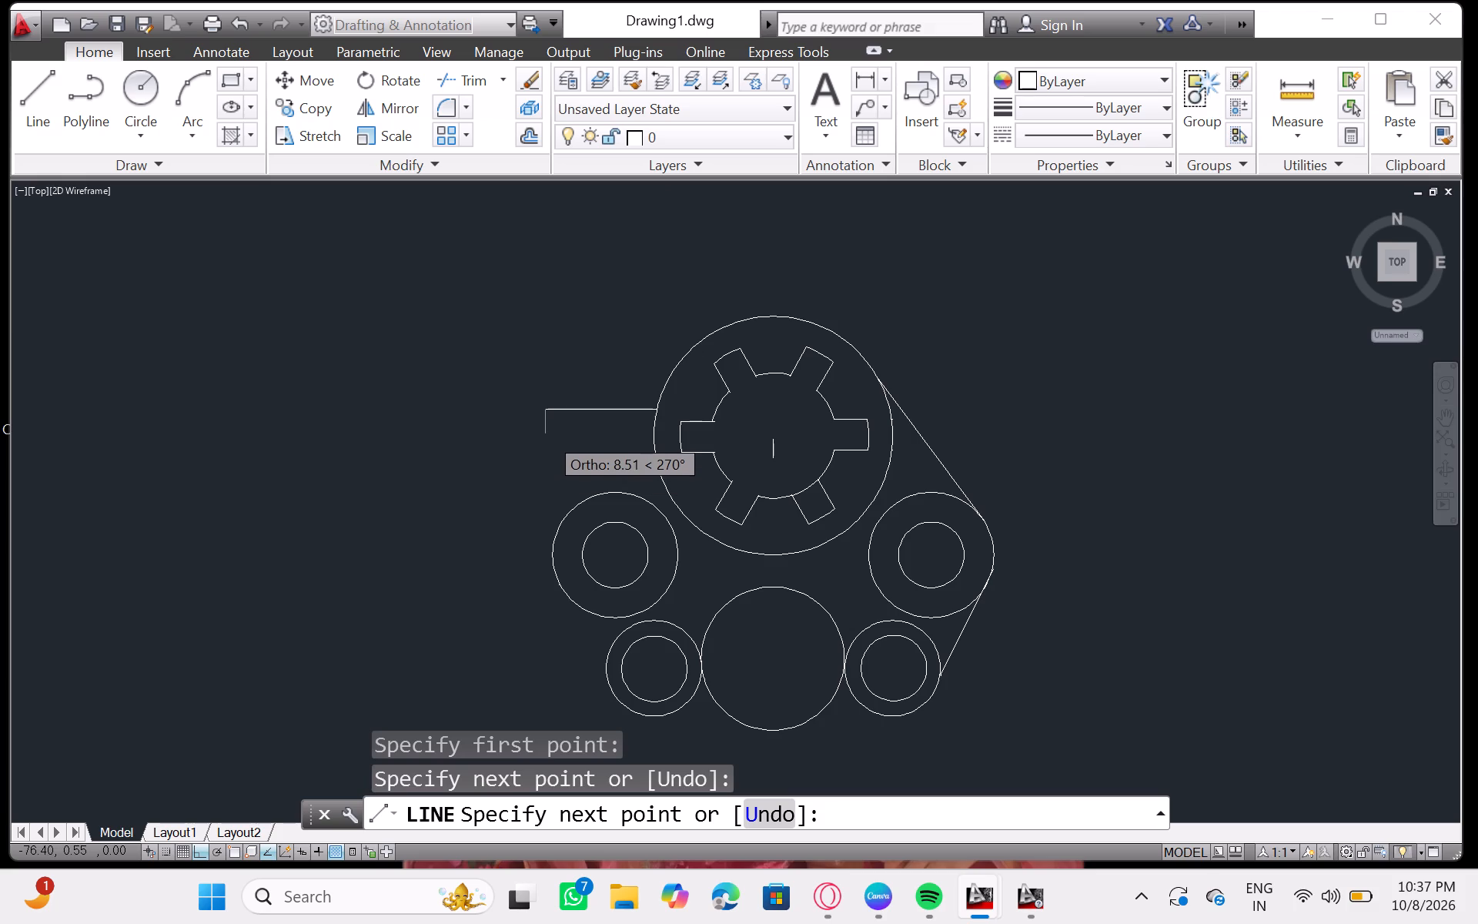
key(Escape)
key(Escape)
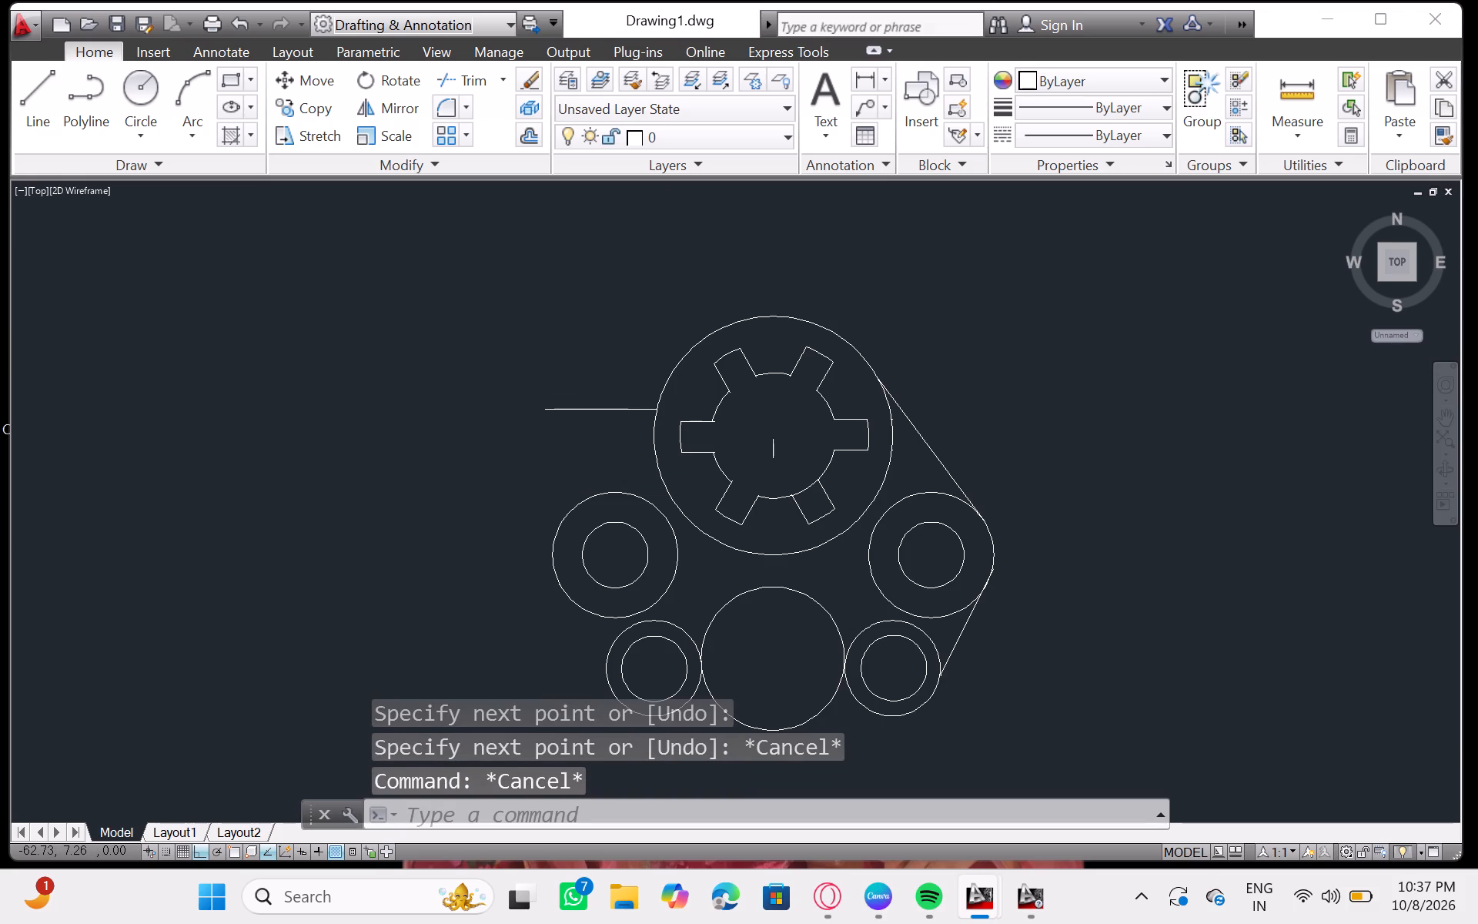
Erase the horizontal line beside the large circle and the short vertical line near the slotted bore's centre.
click(586, 408)
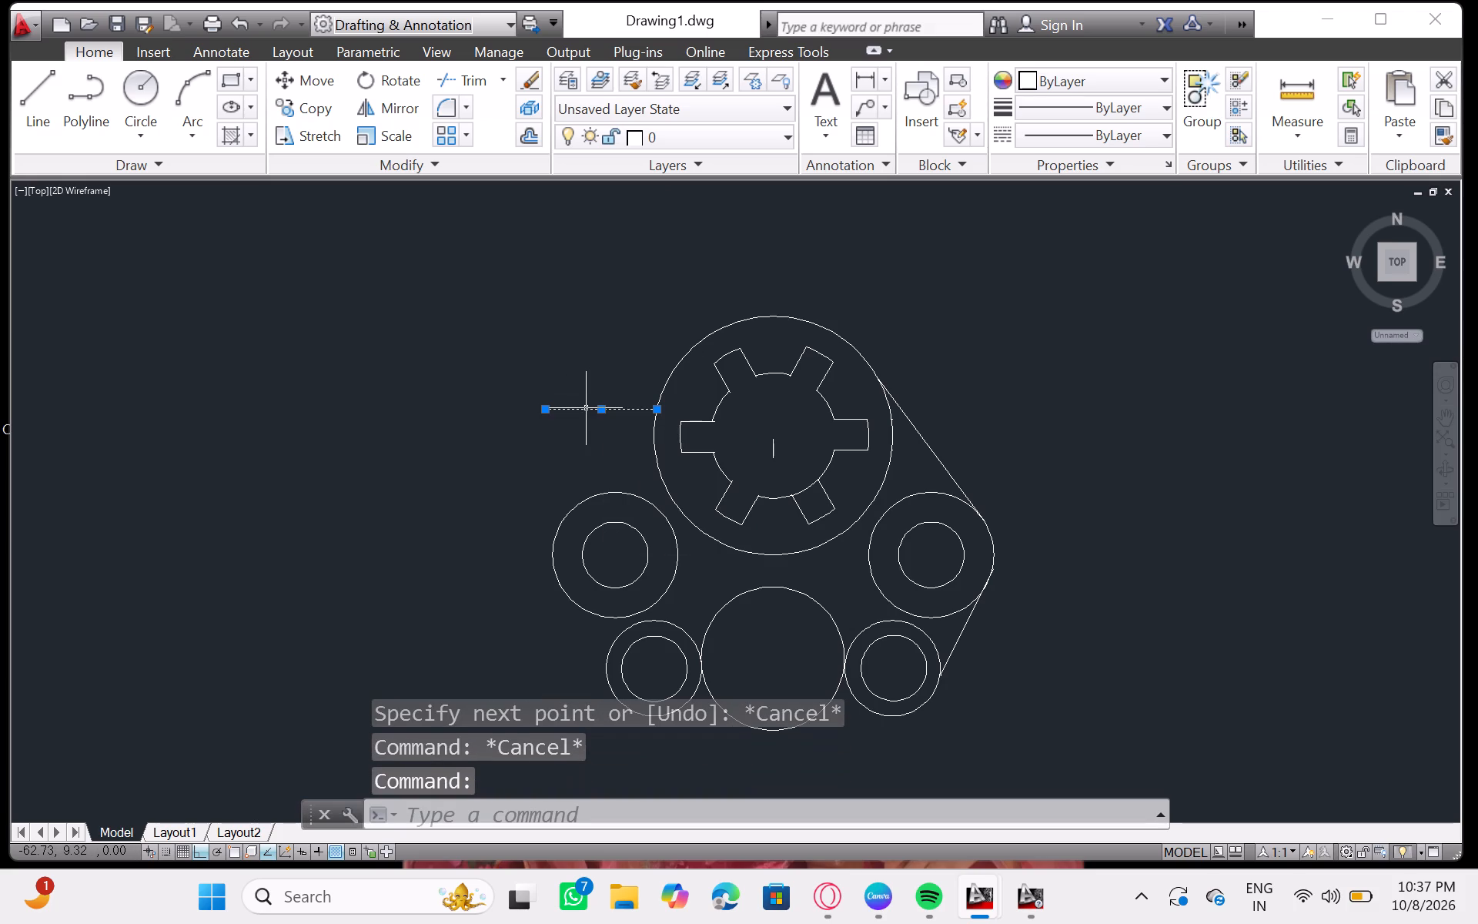
key(Delete)
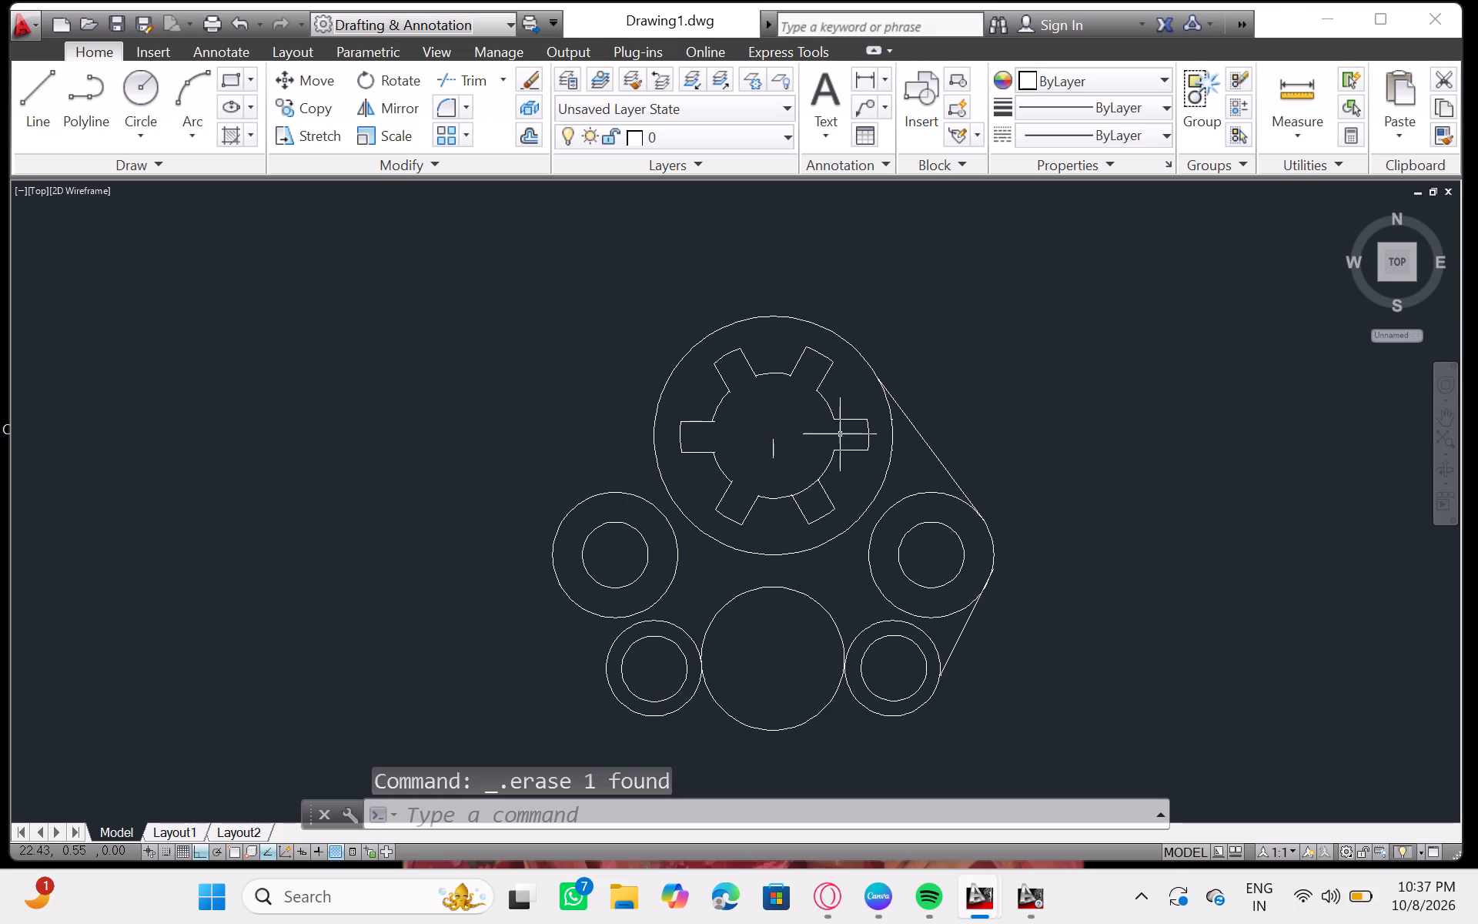
click(773, 444)
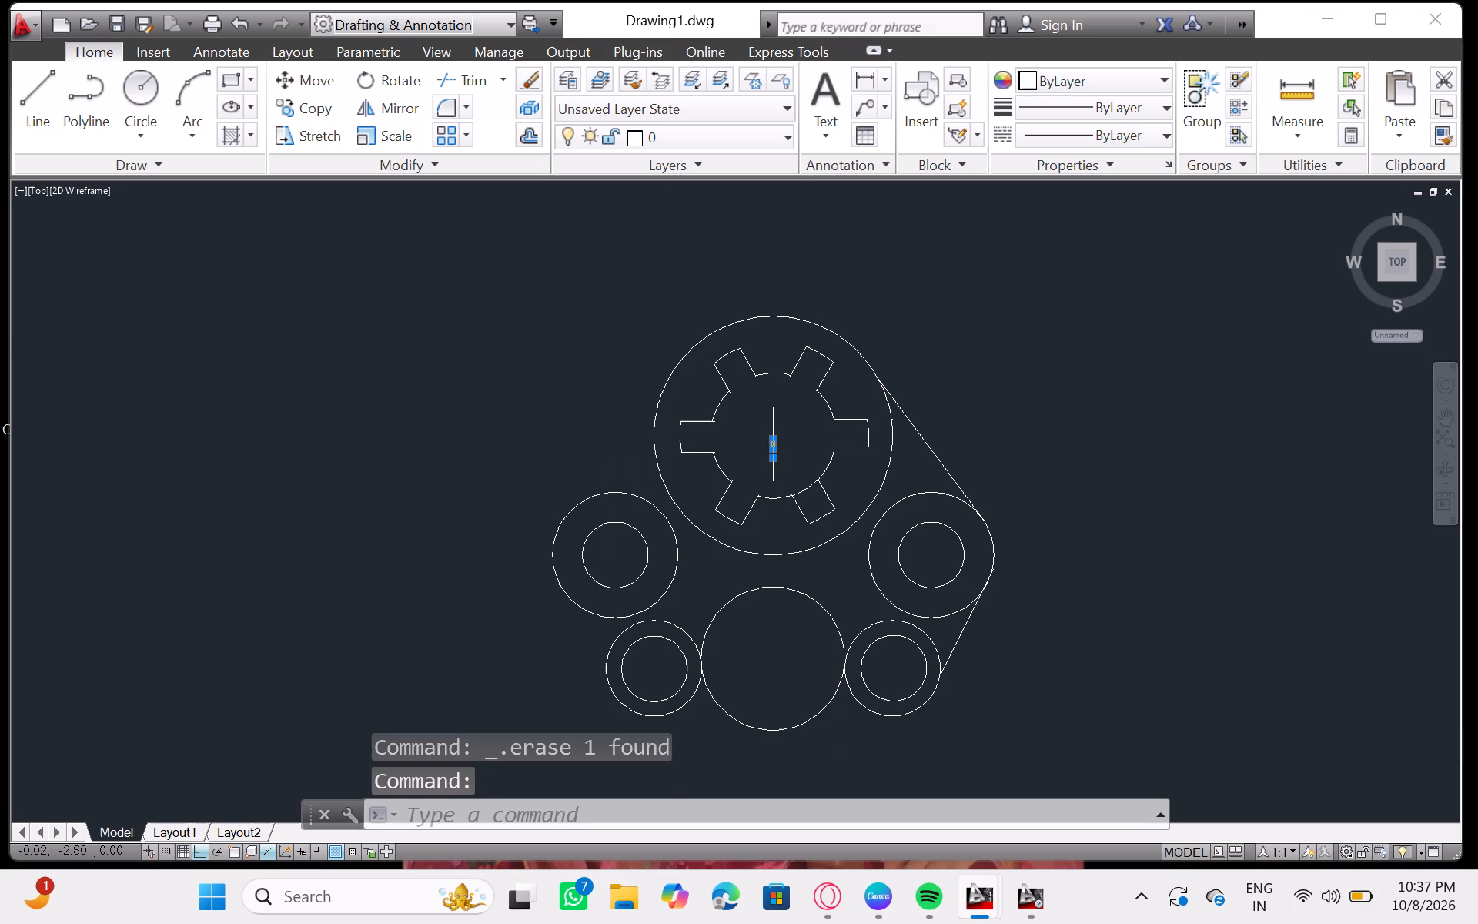
key(Delete)
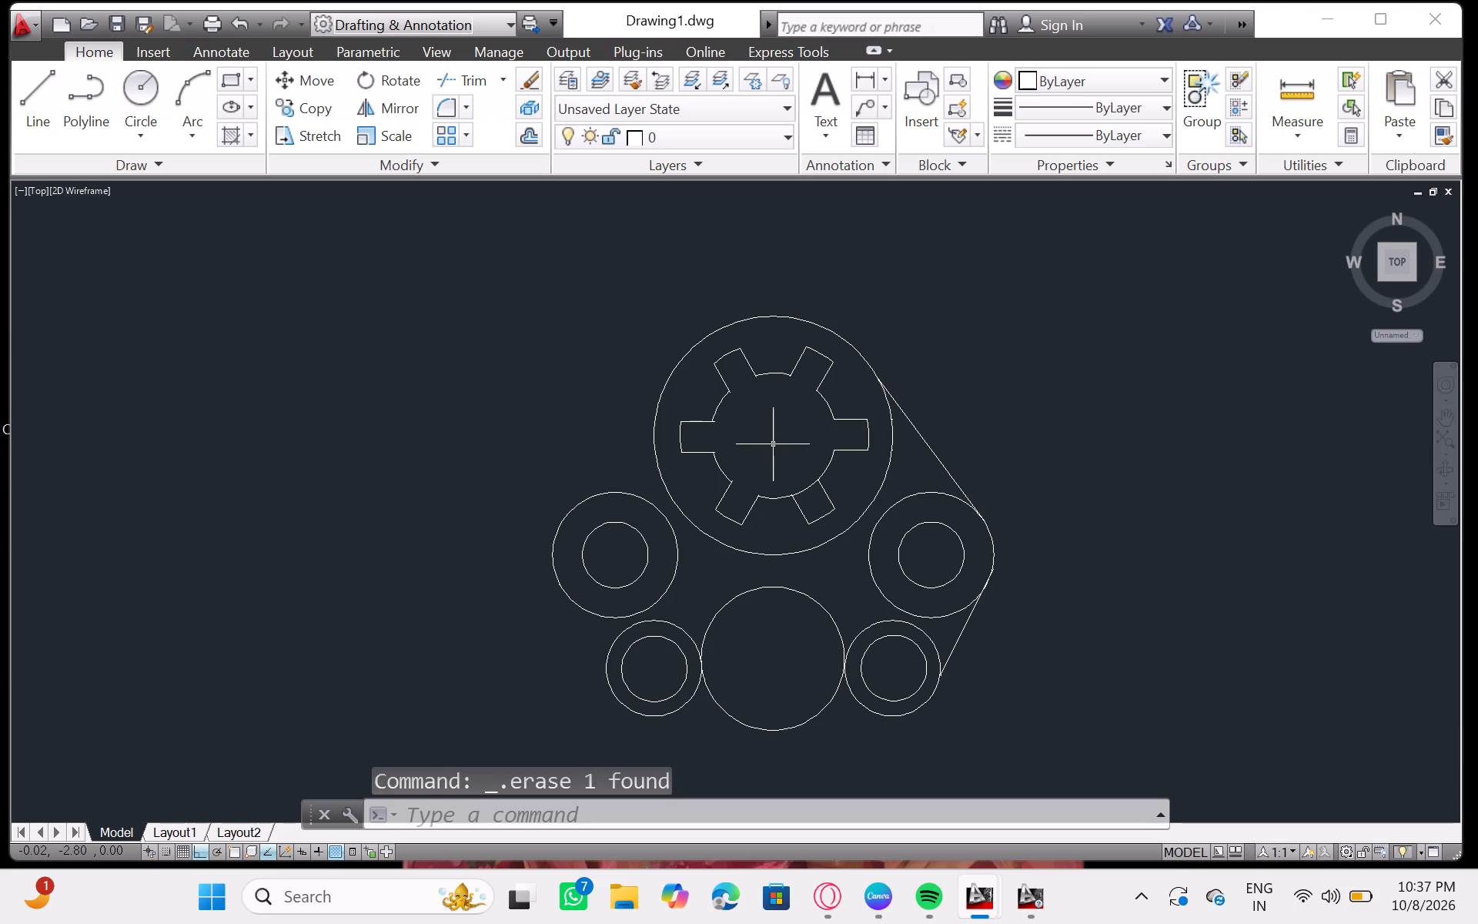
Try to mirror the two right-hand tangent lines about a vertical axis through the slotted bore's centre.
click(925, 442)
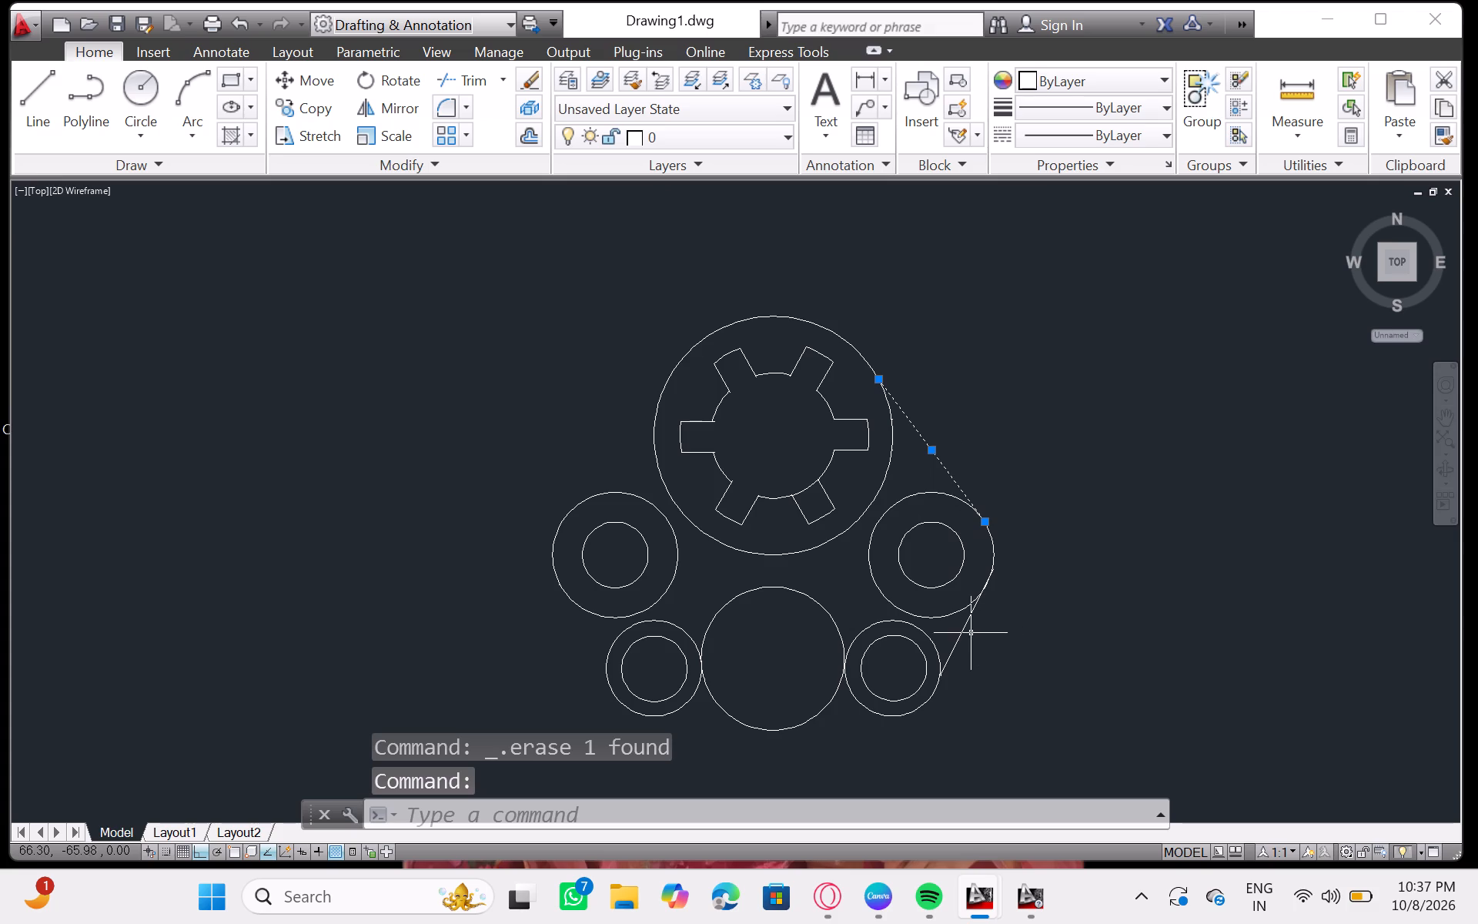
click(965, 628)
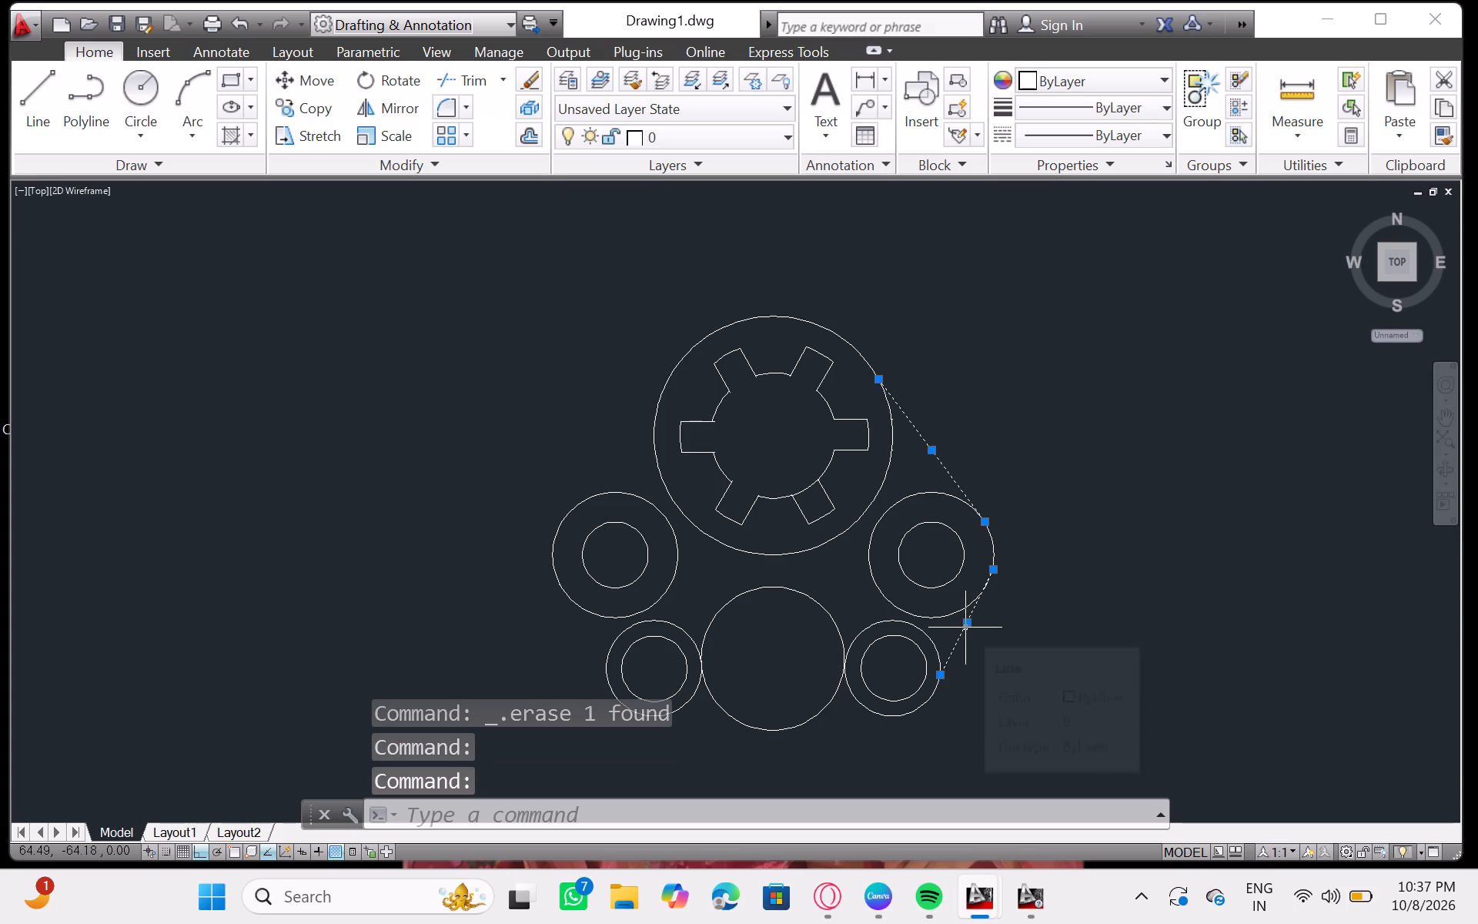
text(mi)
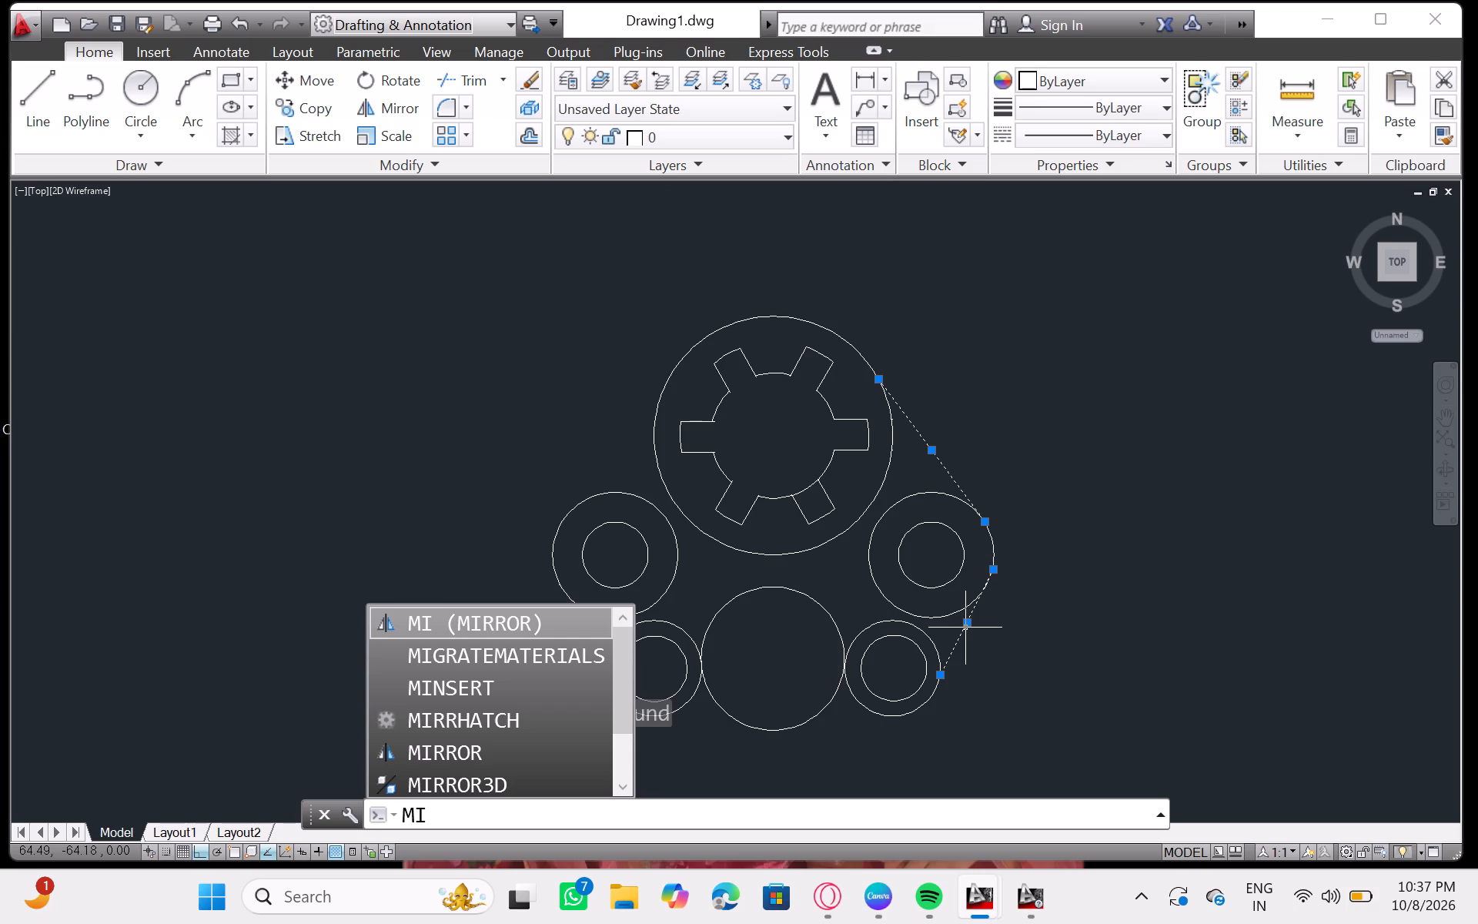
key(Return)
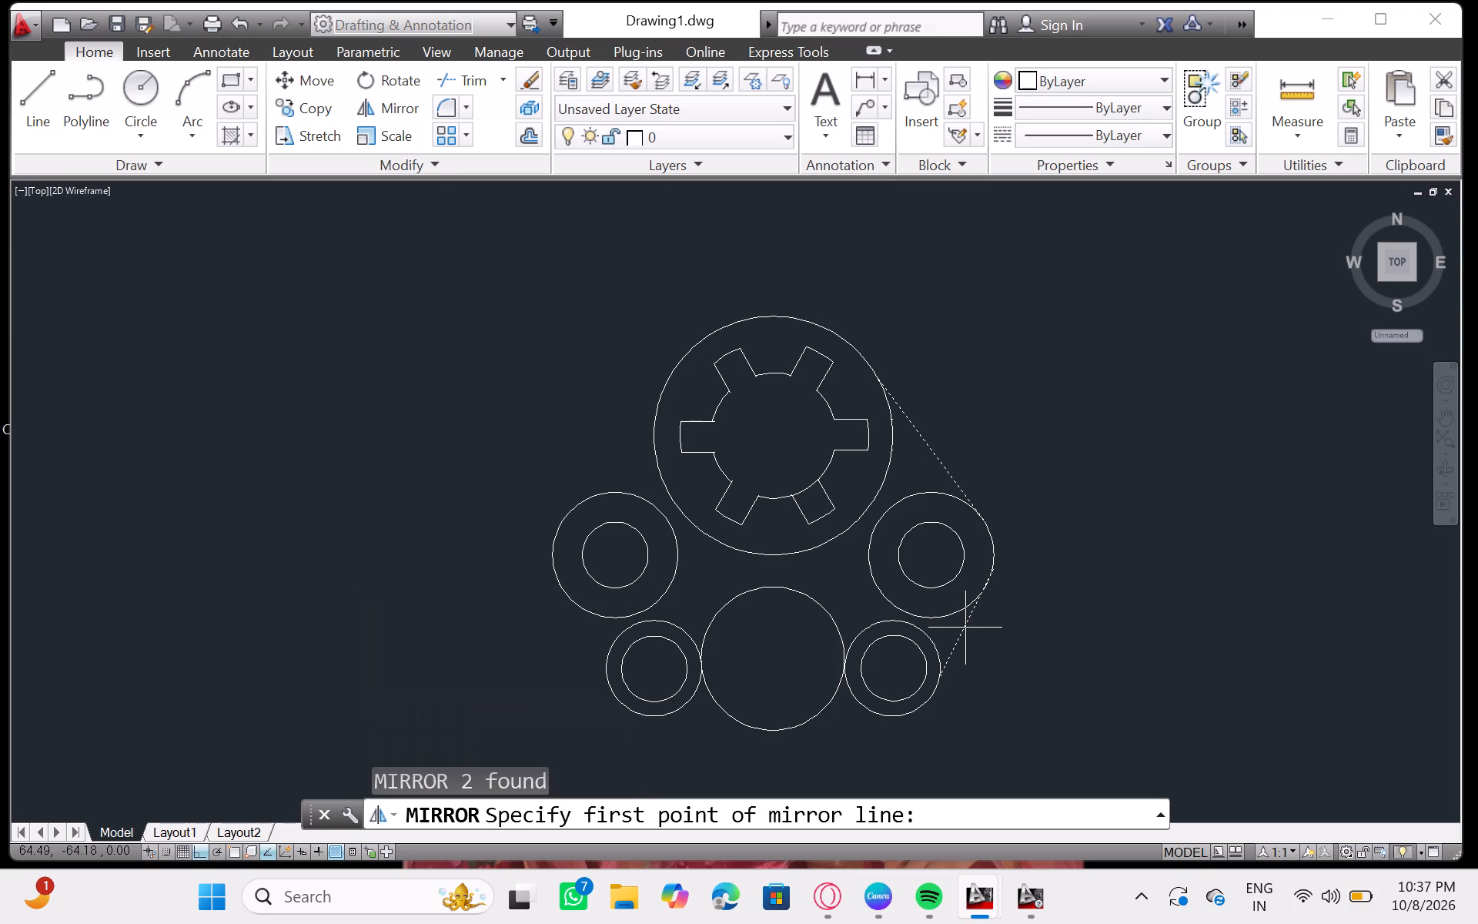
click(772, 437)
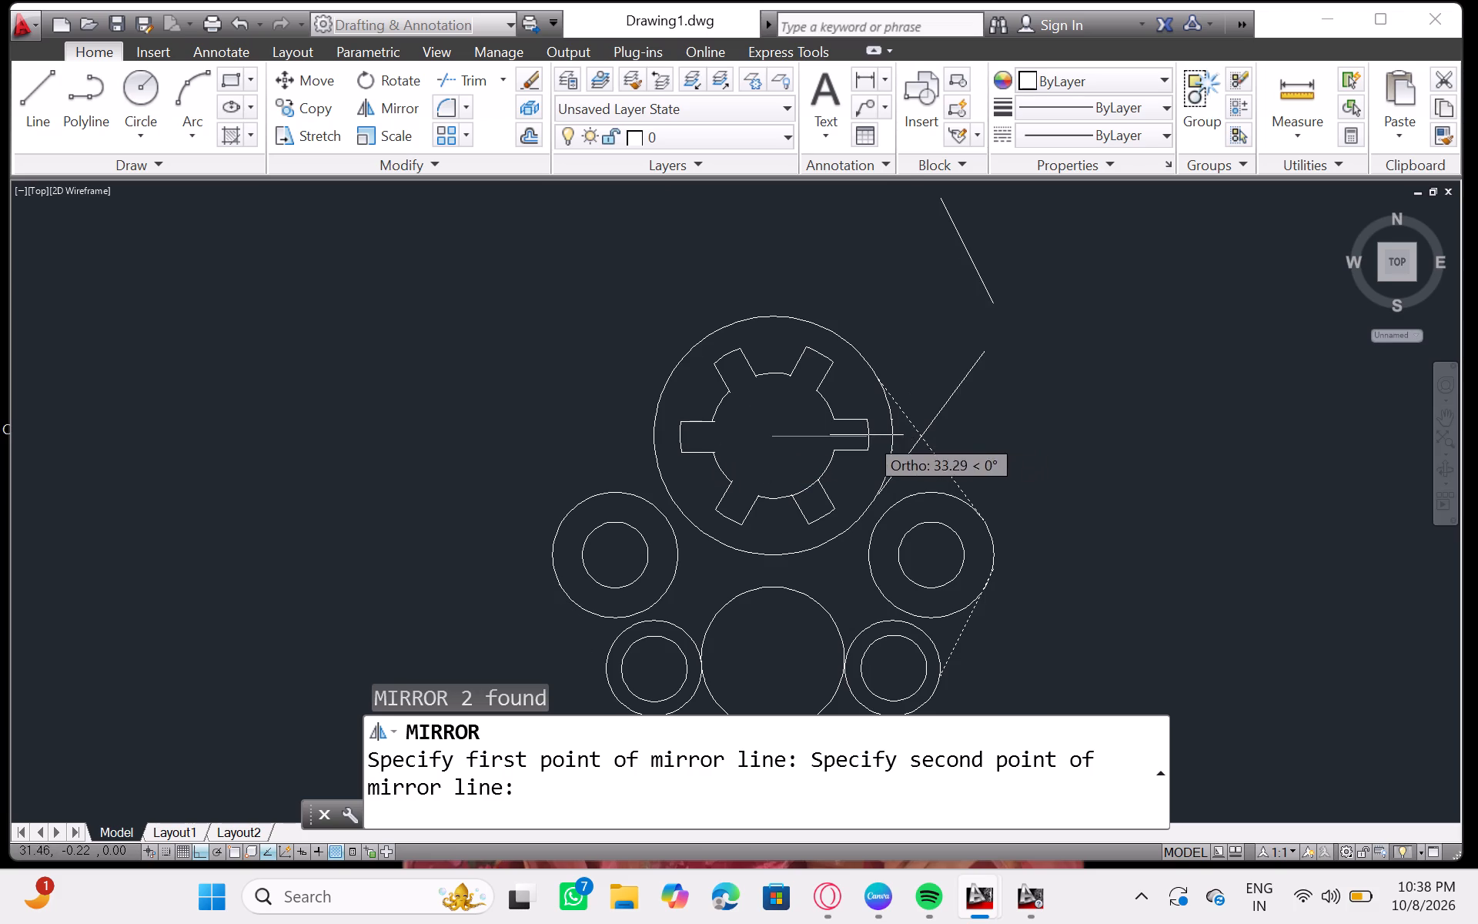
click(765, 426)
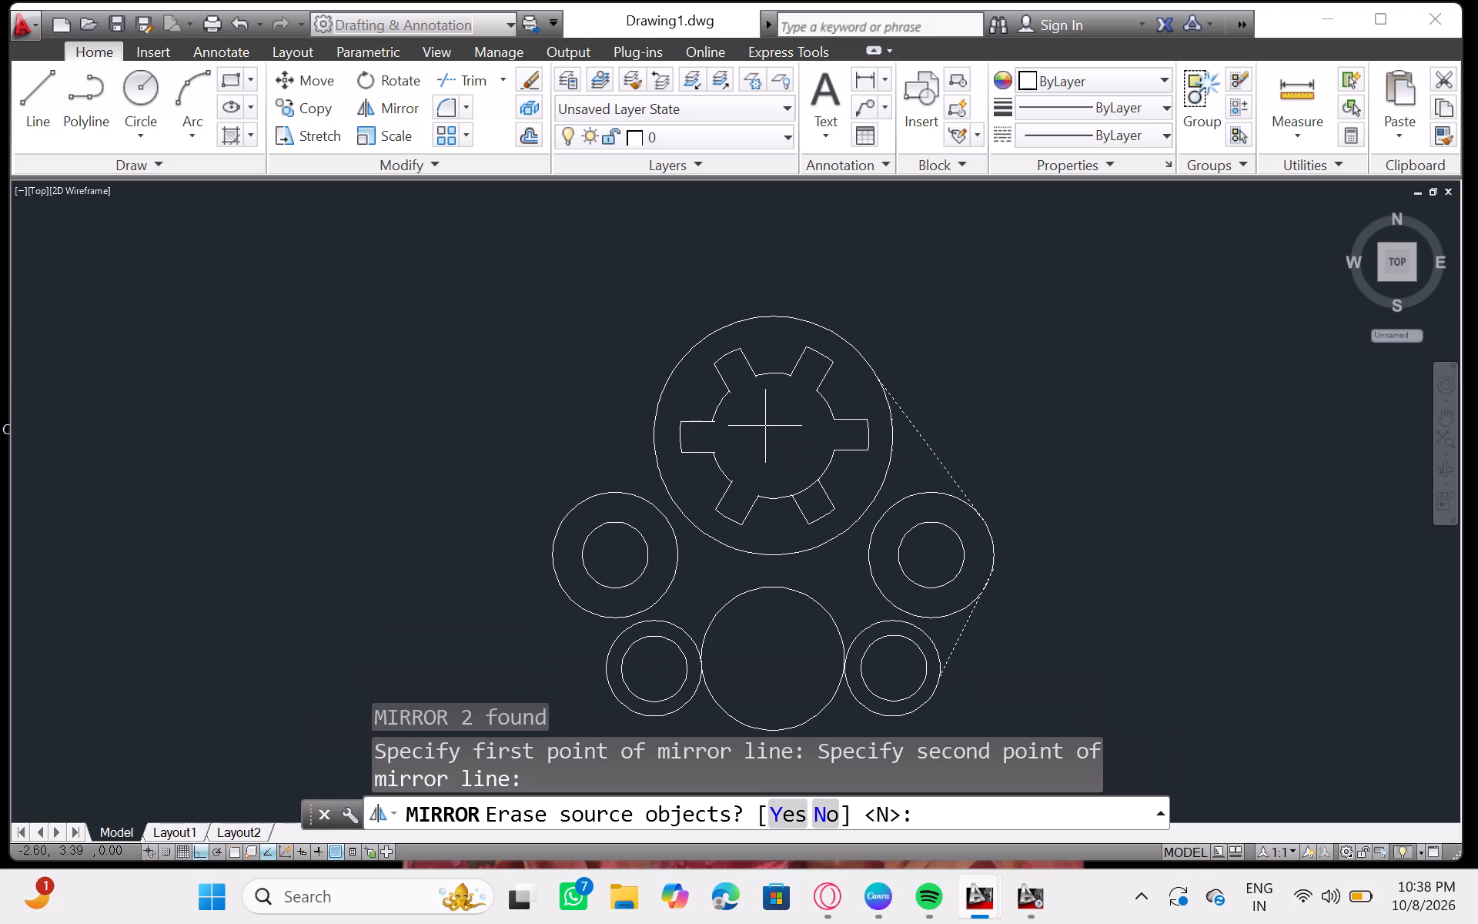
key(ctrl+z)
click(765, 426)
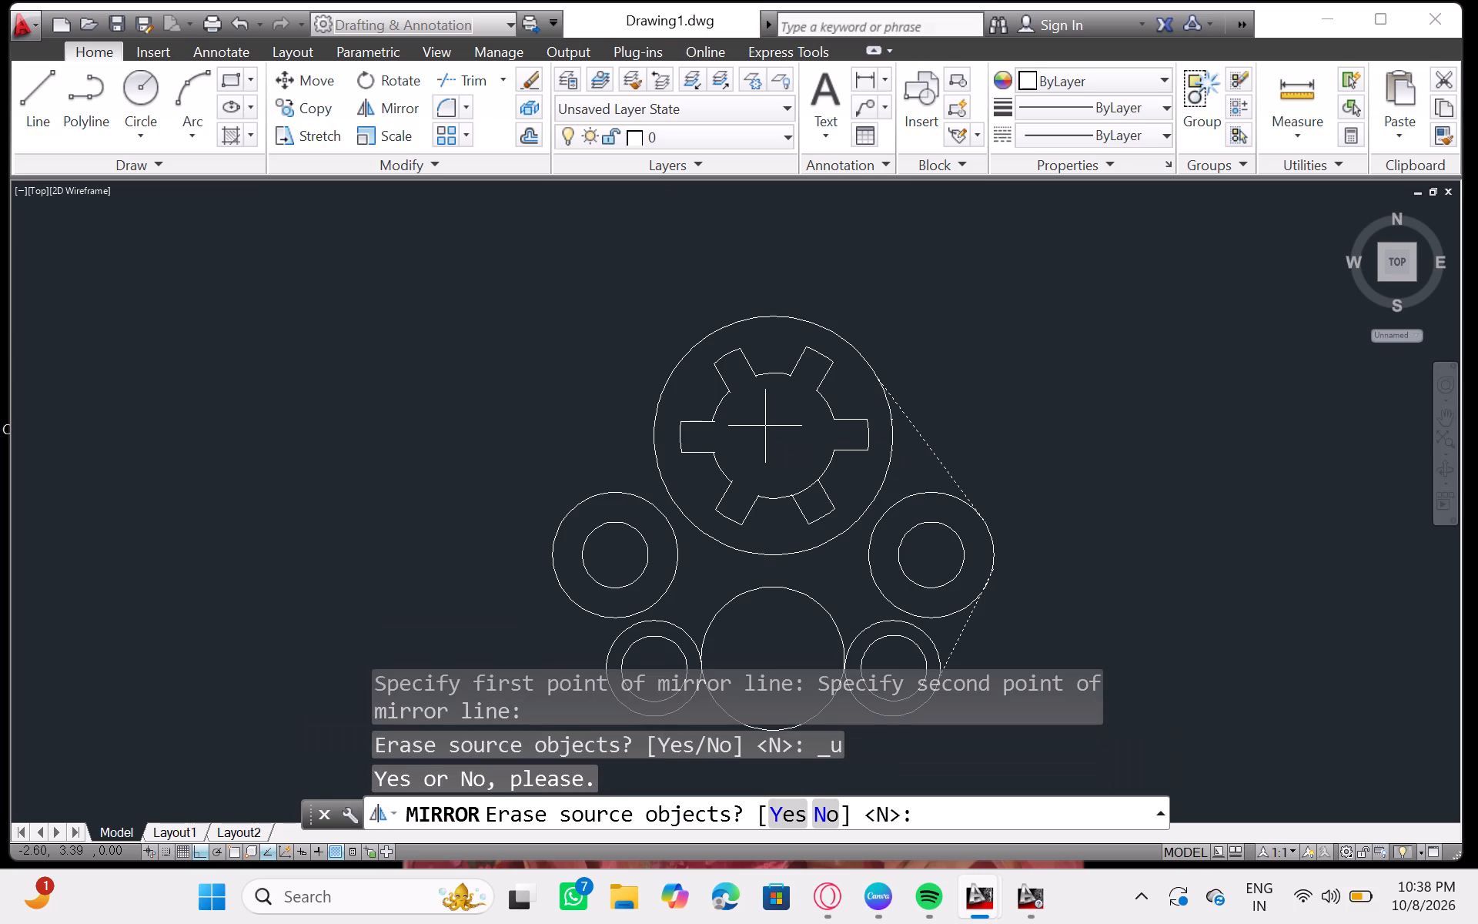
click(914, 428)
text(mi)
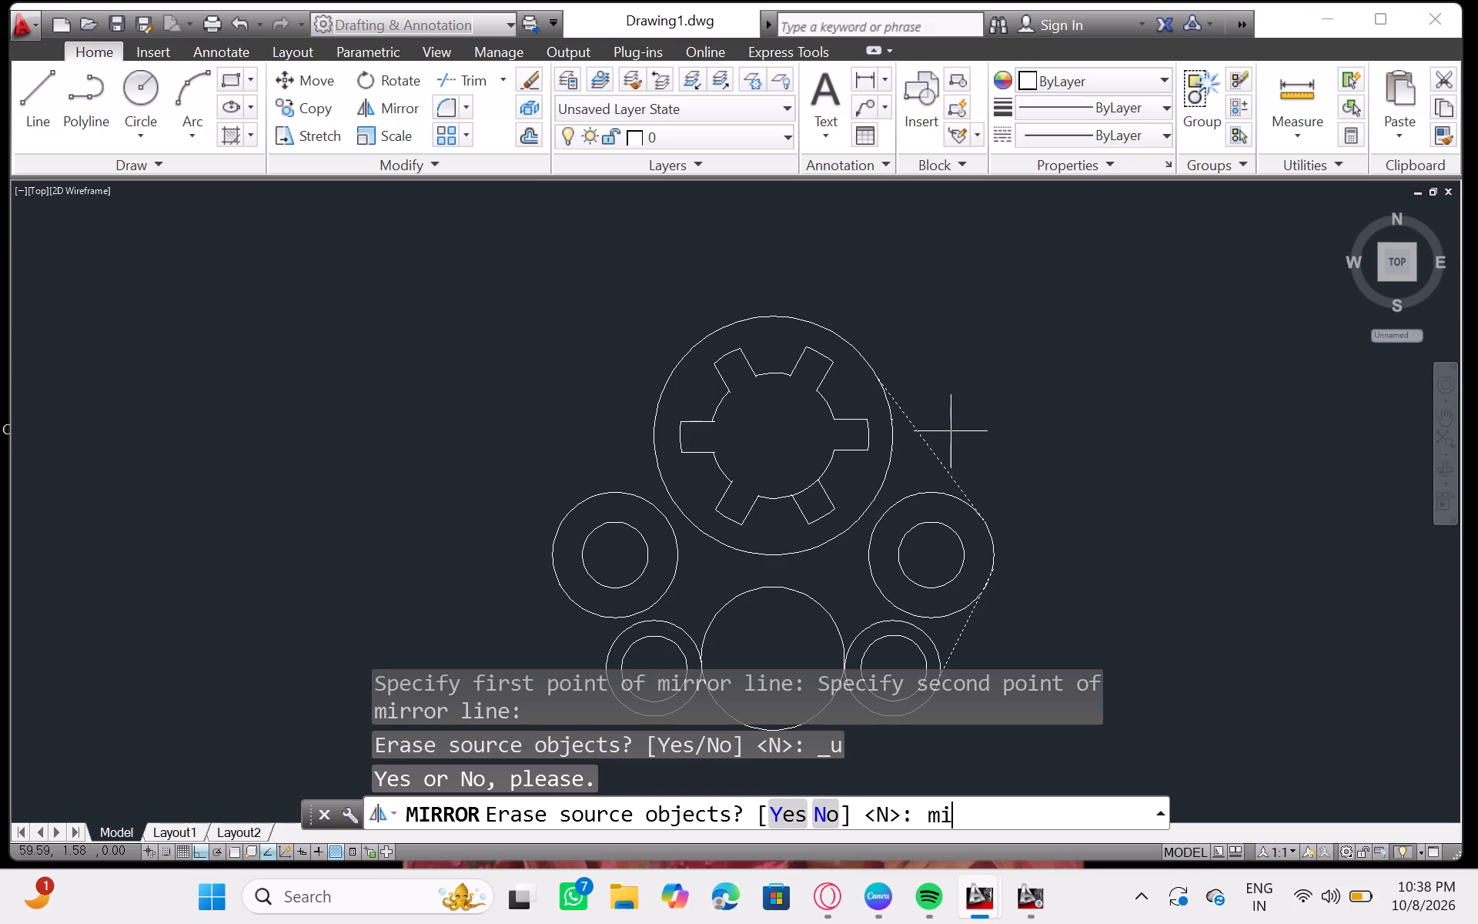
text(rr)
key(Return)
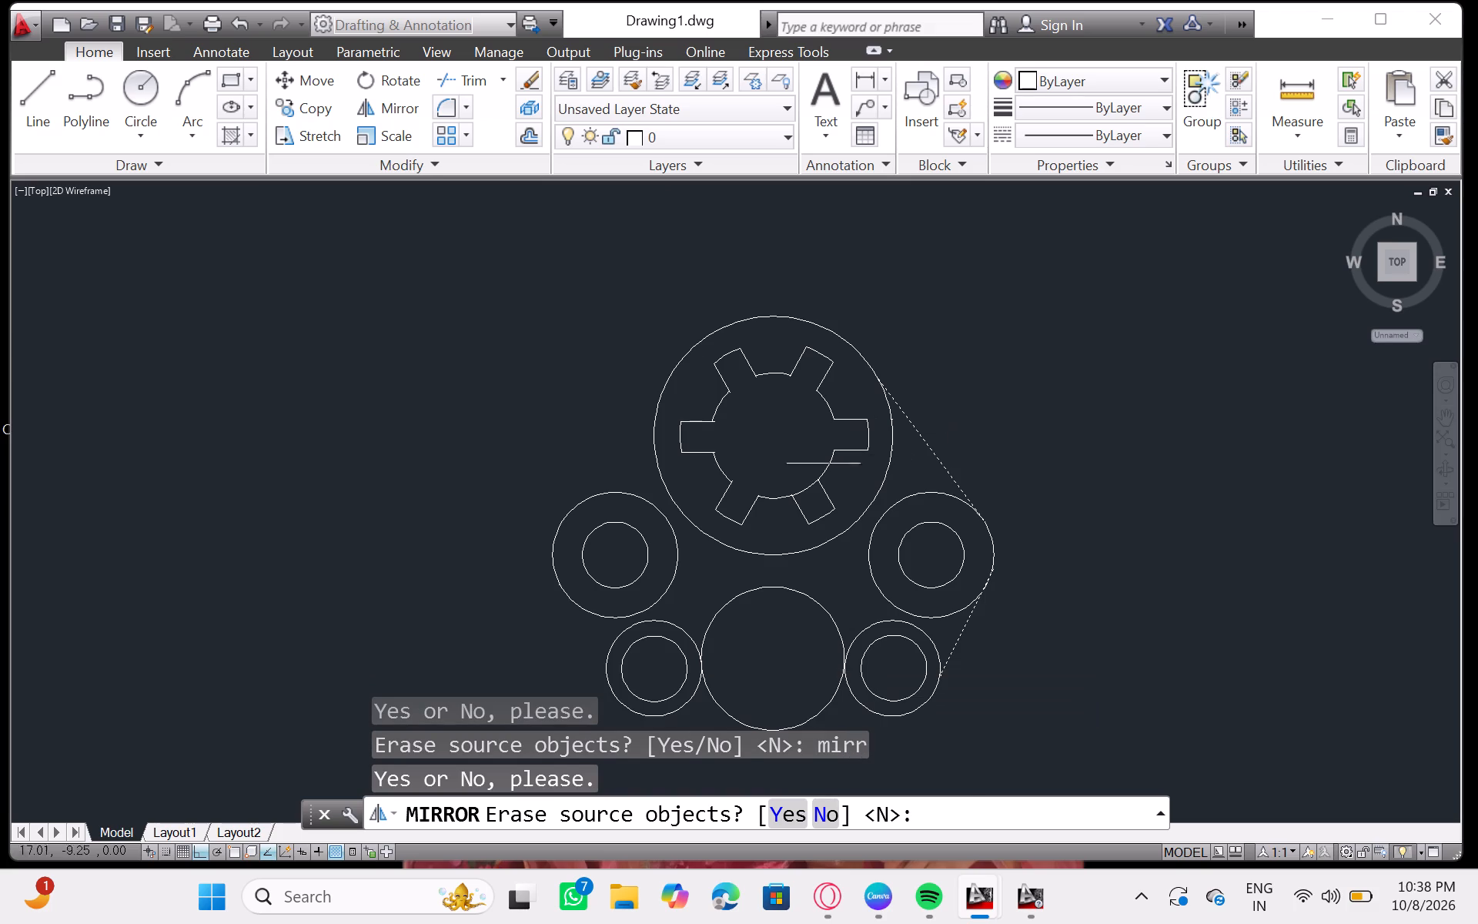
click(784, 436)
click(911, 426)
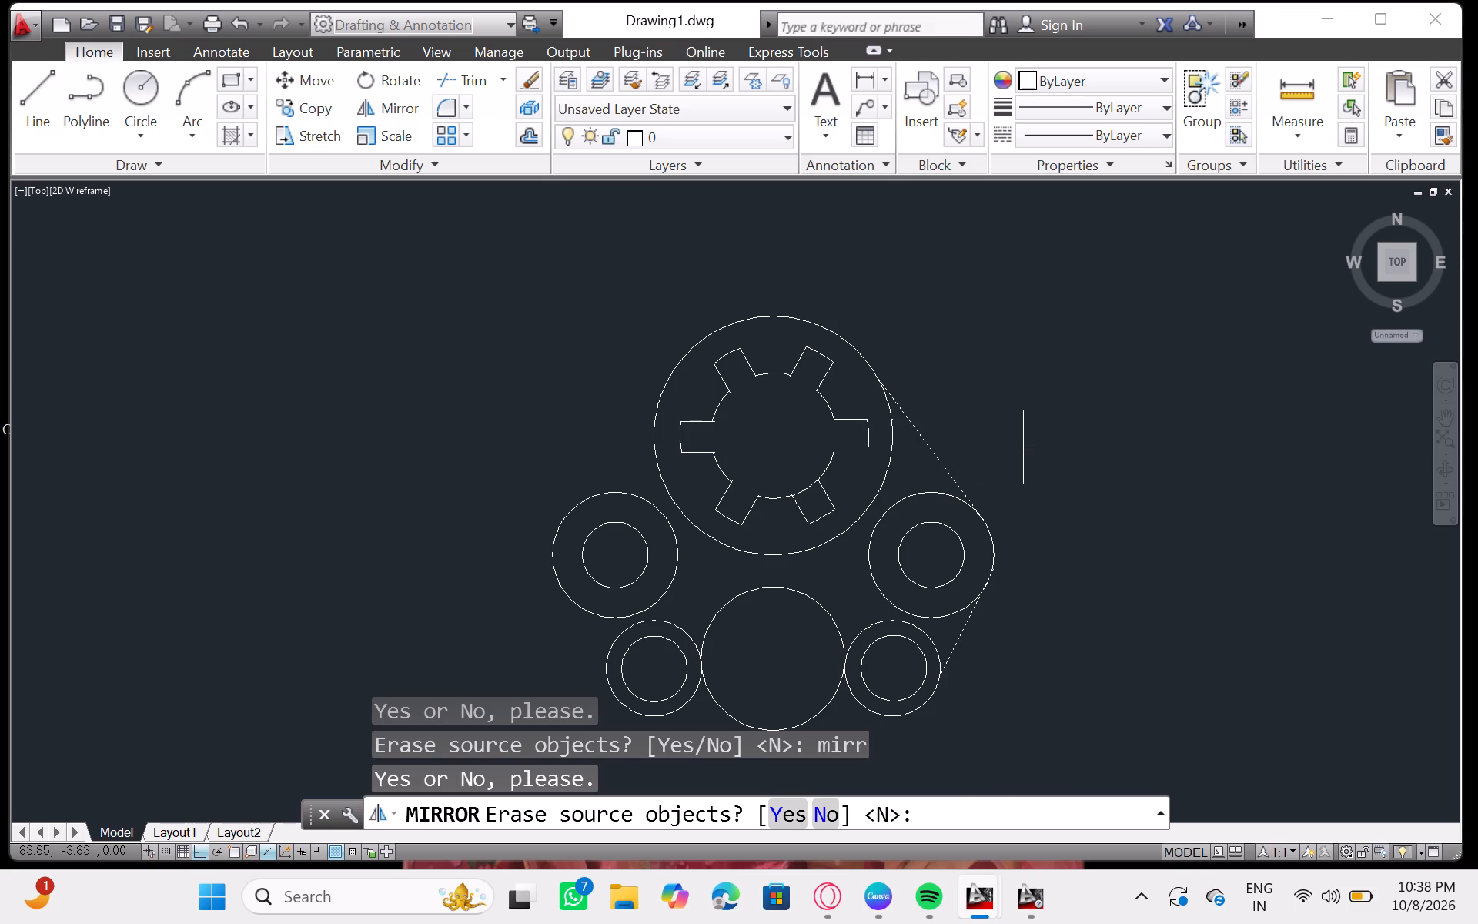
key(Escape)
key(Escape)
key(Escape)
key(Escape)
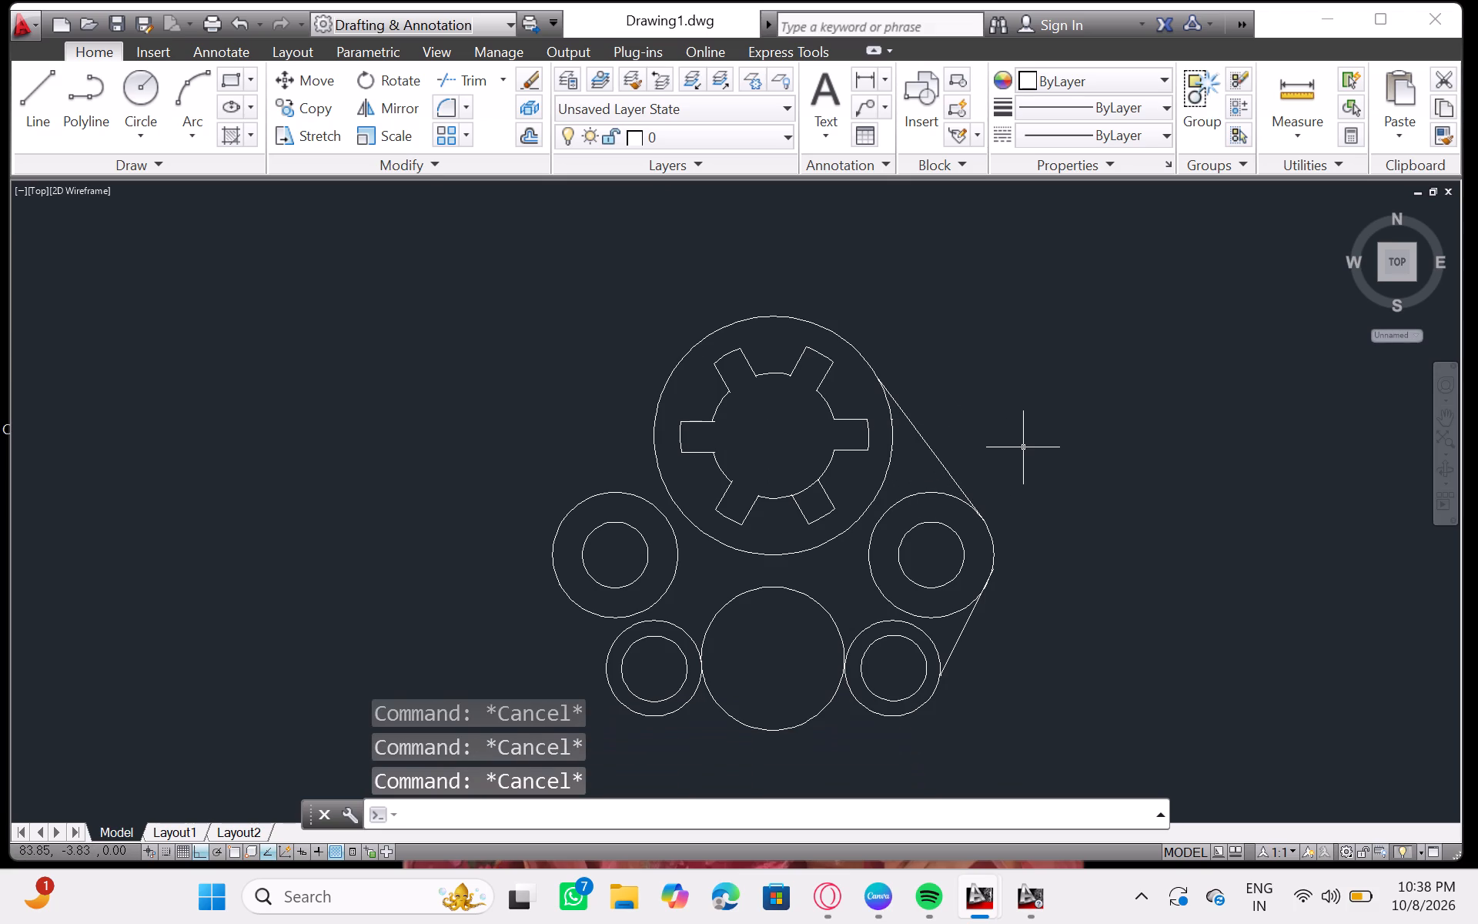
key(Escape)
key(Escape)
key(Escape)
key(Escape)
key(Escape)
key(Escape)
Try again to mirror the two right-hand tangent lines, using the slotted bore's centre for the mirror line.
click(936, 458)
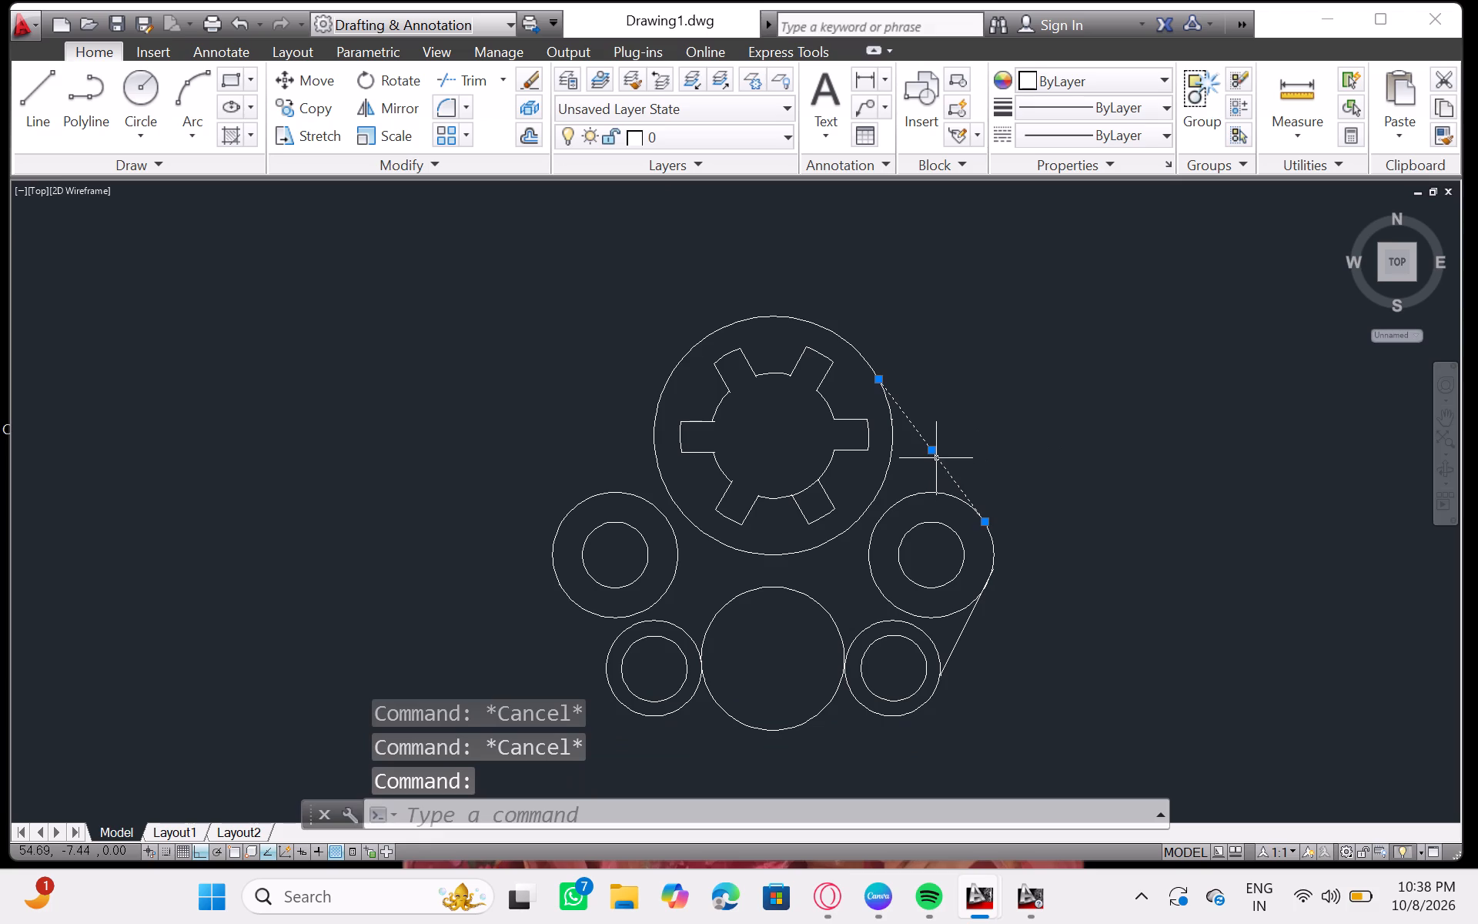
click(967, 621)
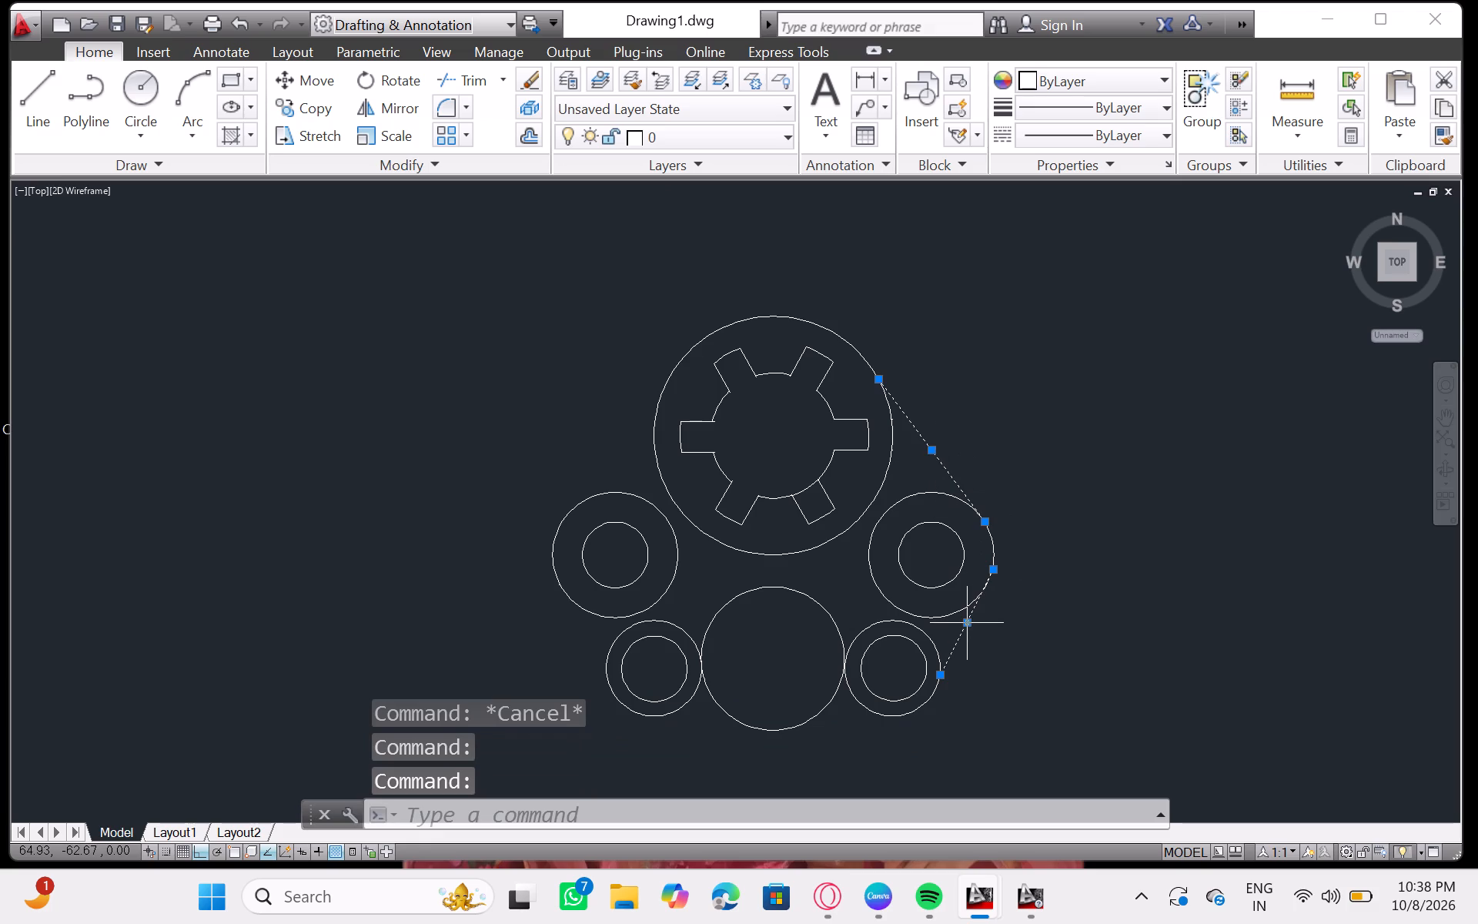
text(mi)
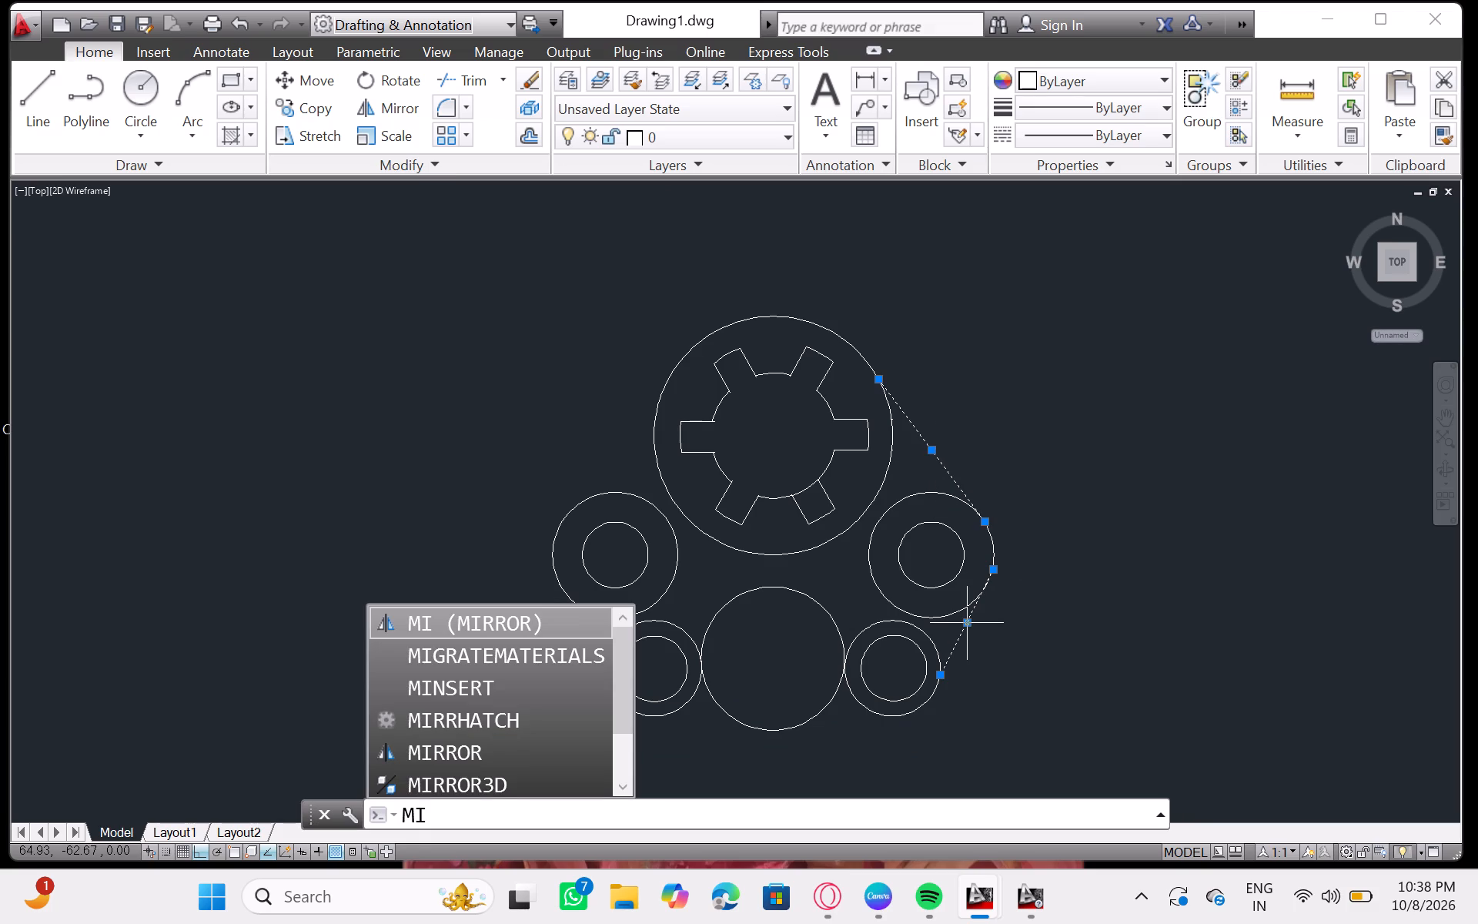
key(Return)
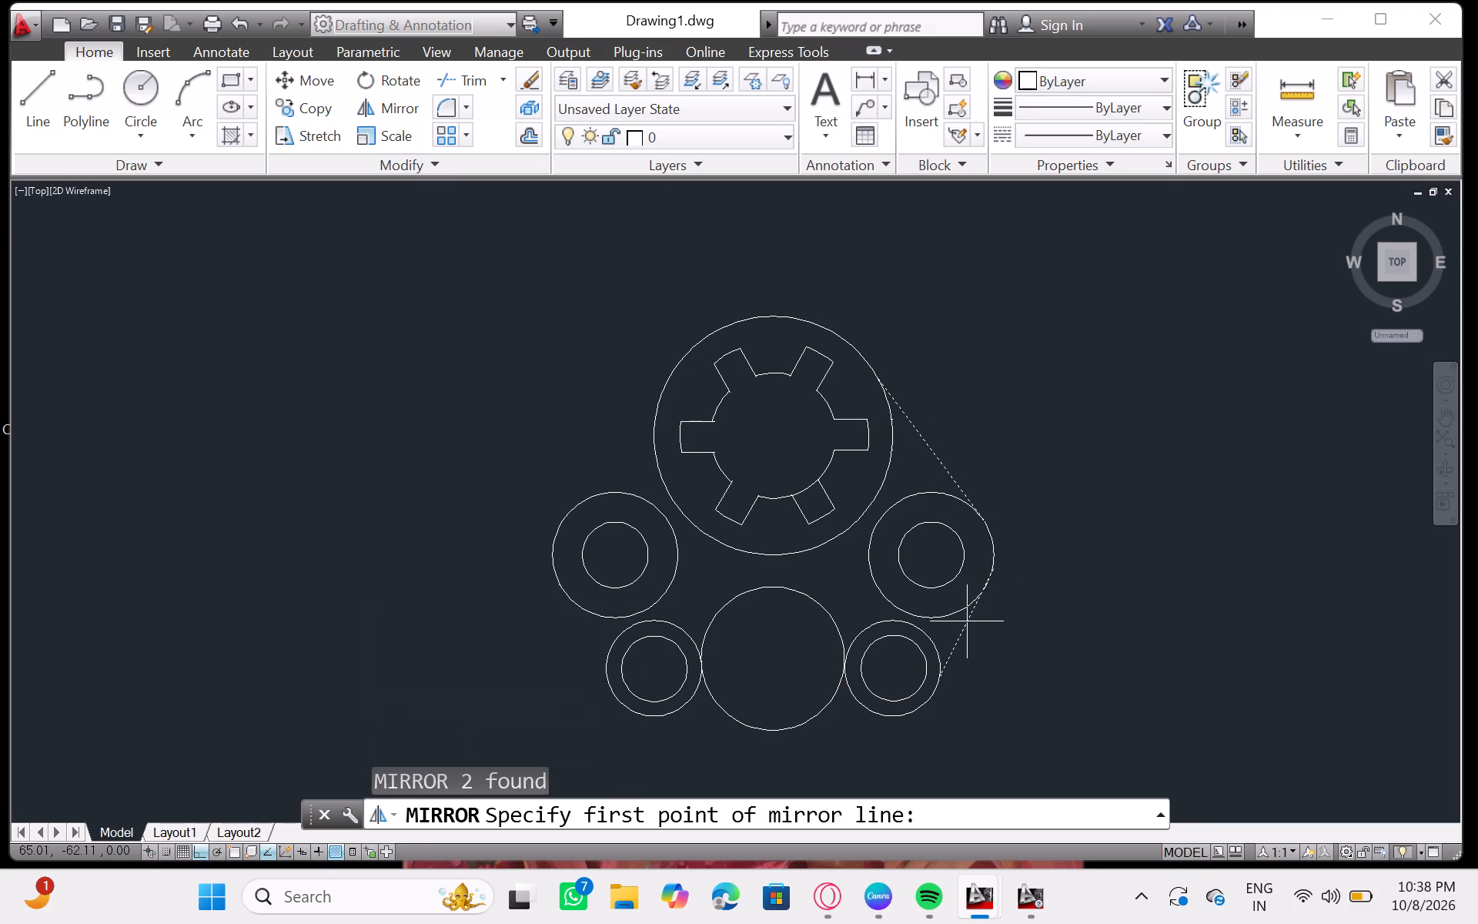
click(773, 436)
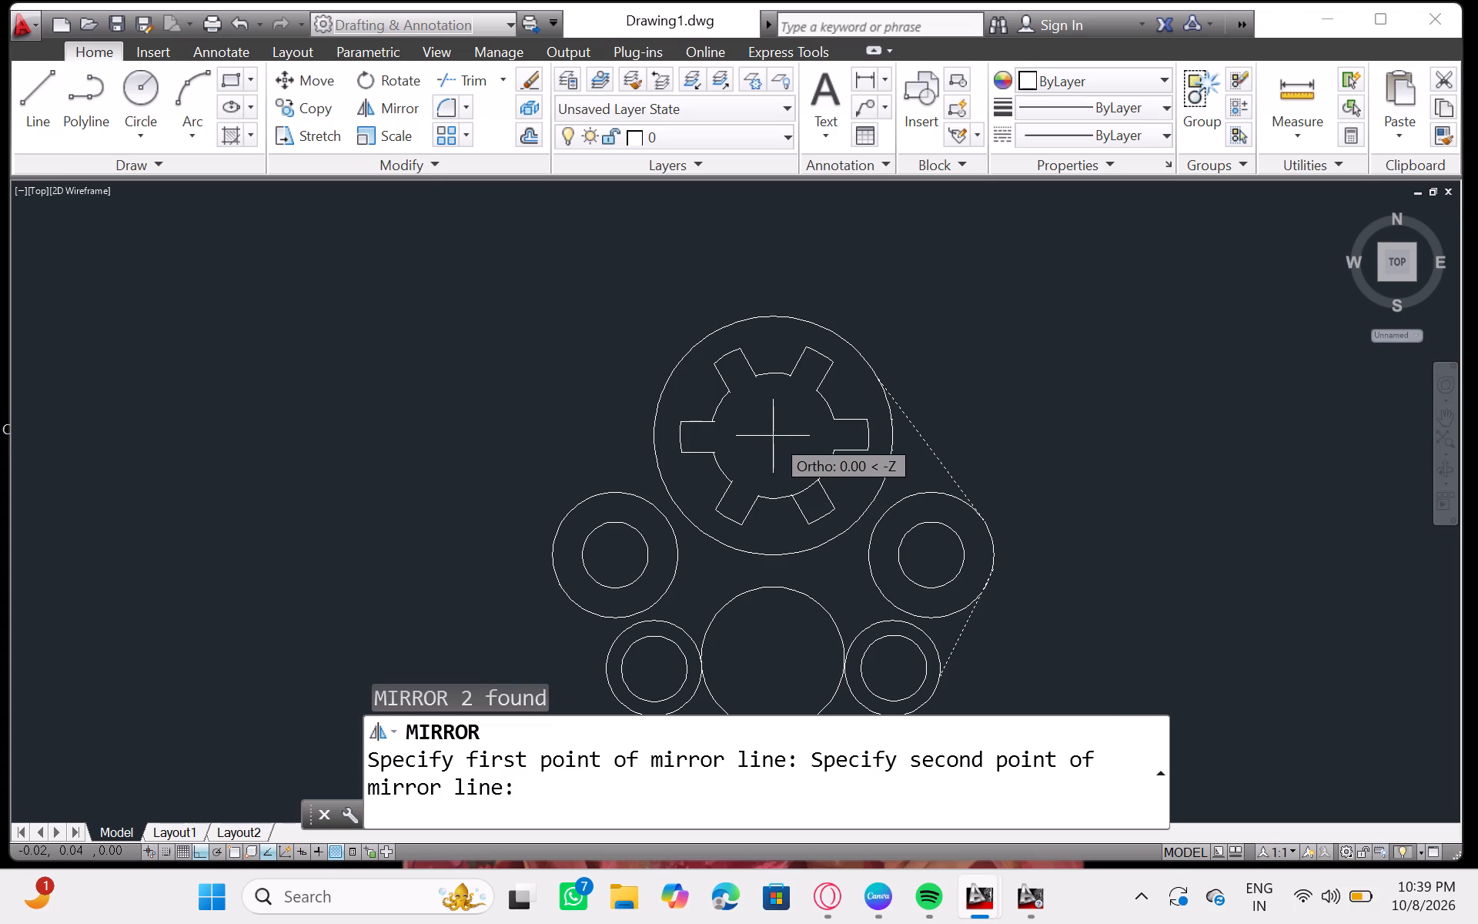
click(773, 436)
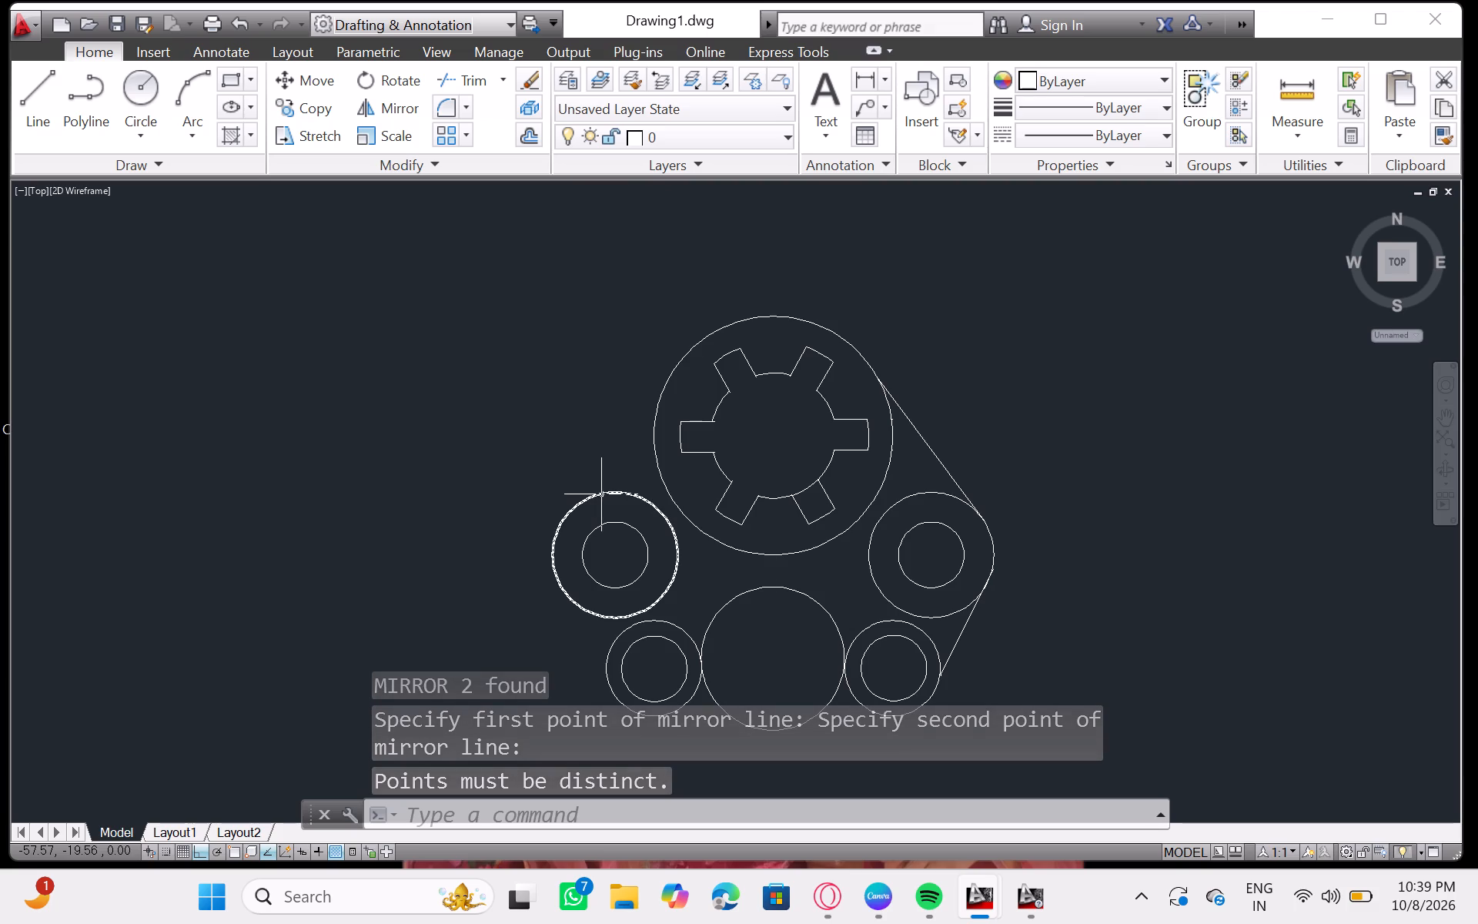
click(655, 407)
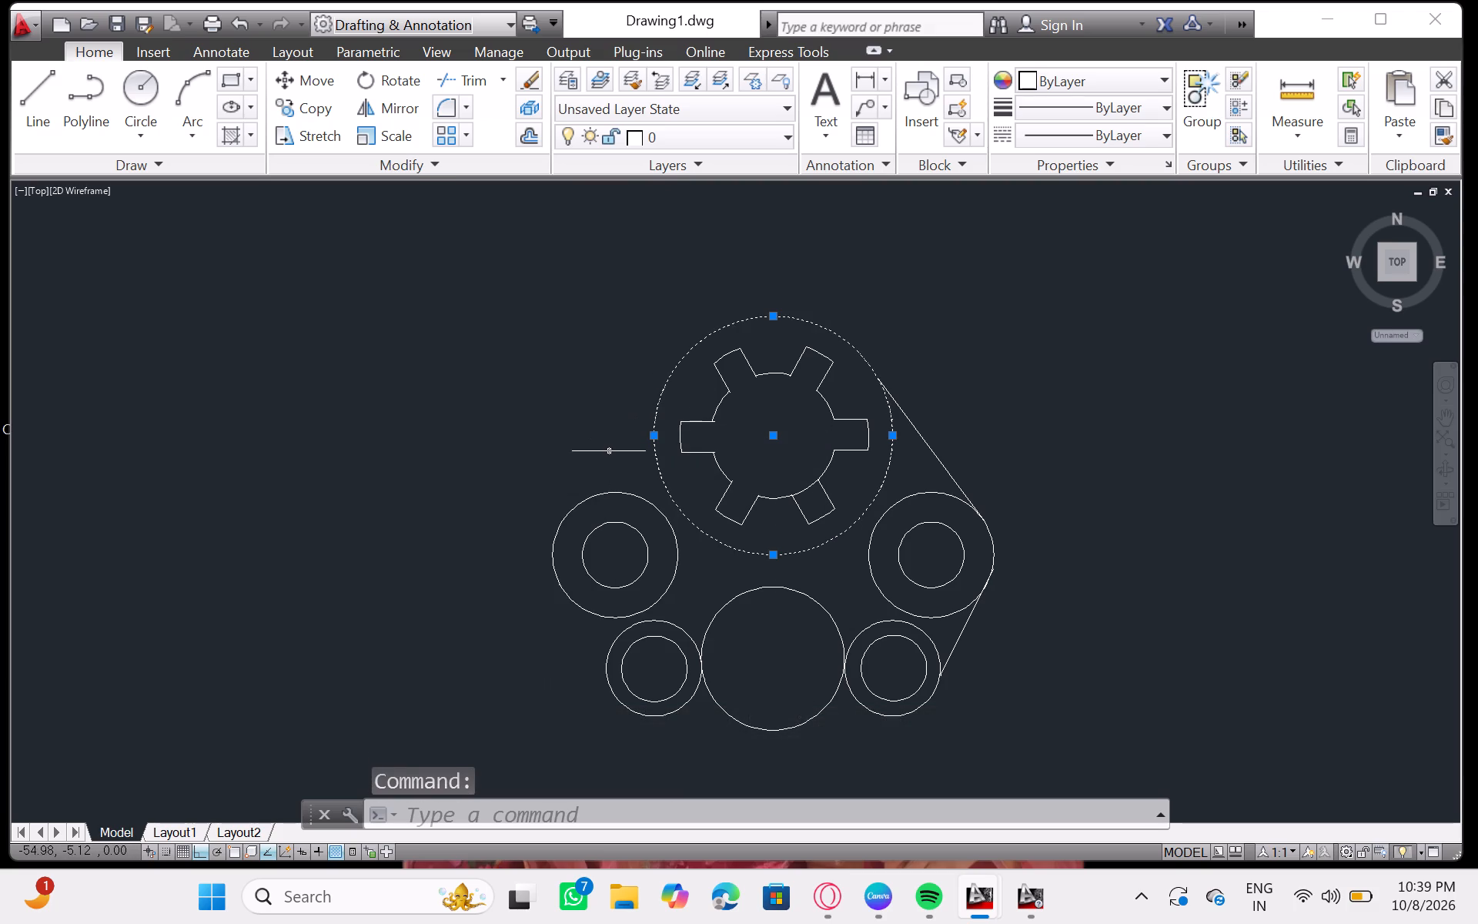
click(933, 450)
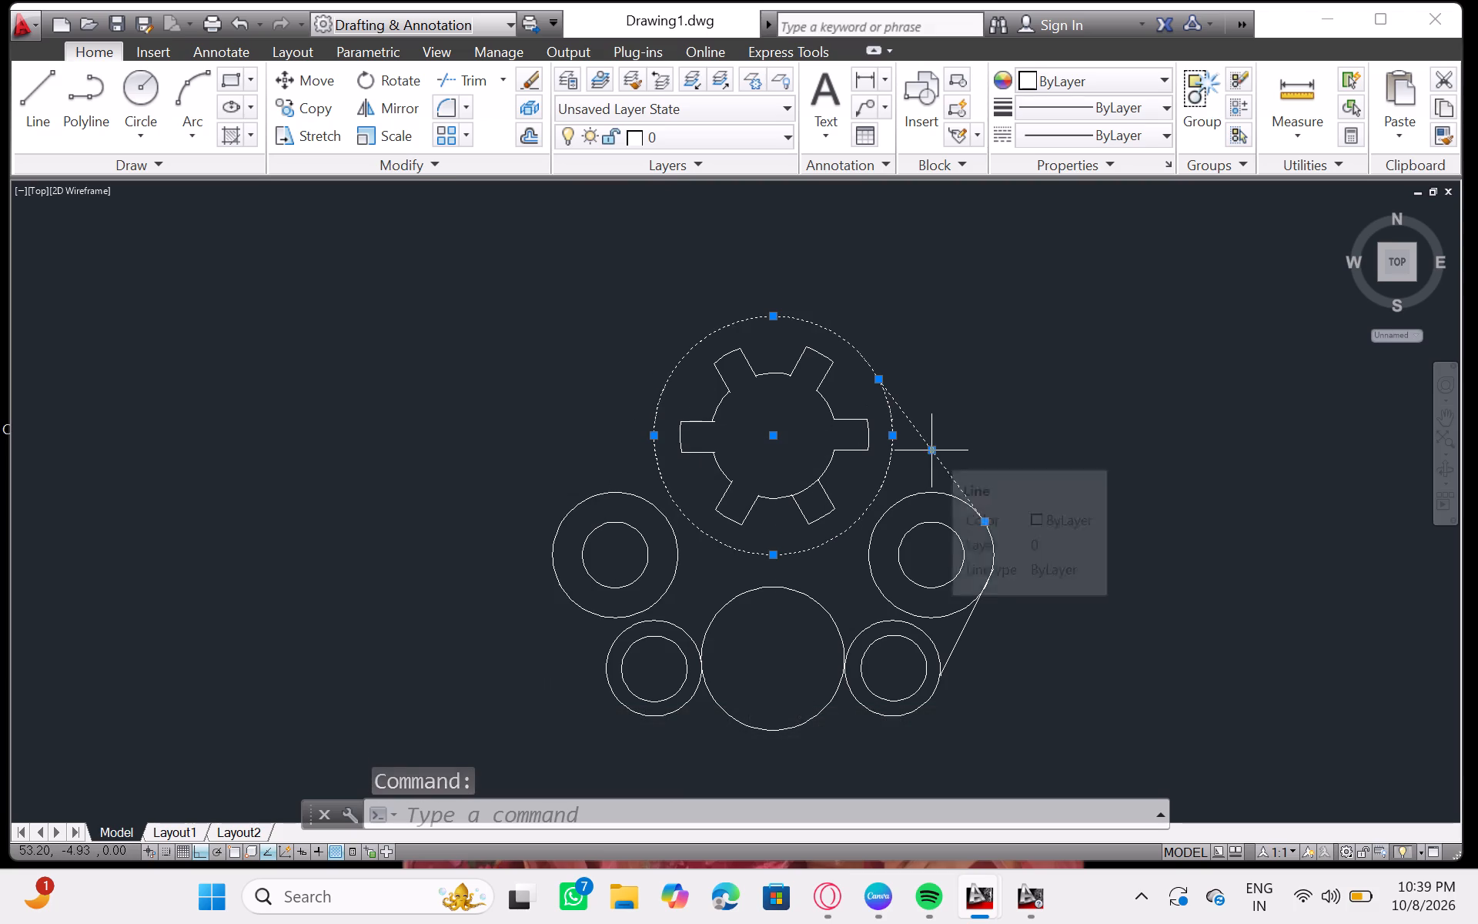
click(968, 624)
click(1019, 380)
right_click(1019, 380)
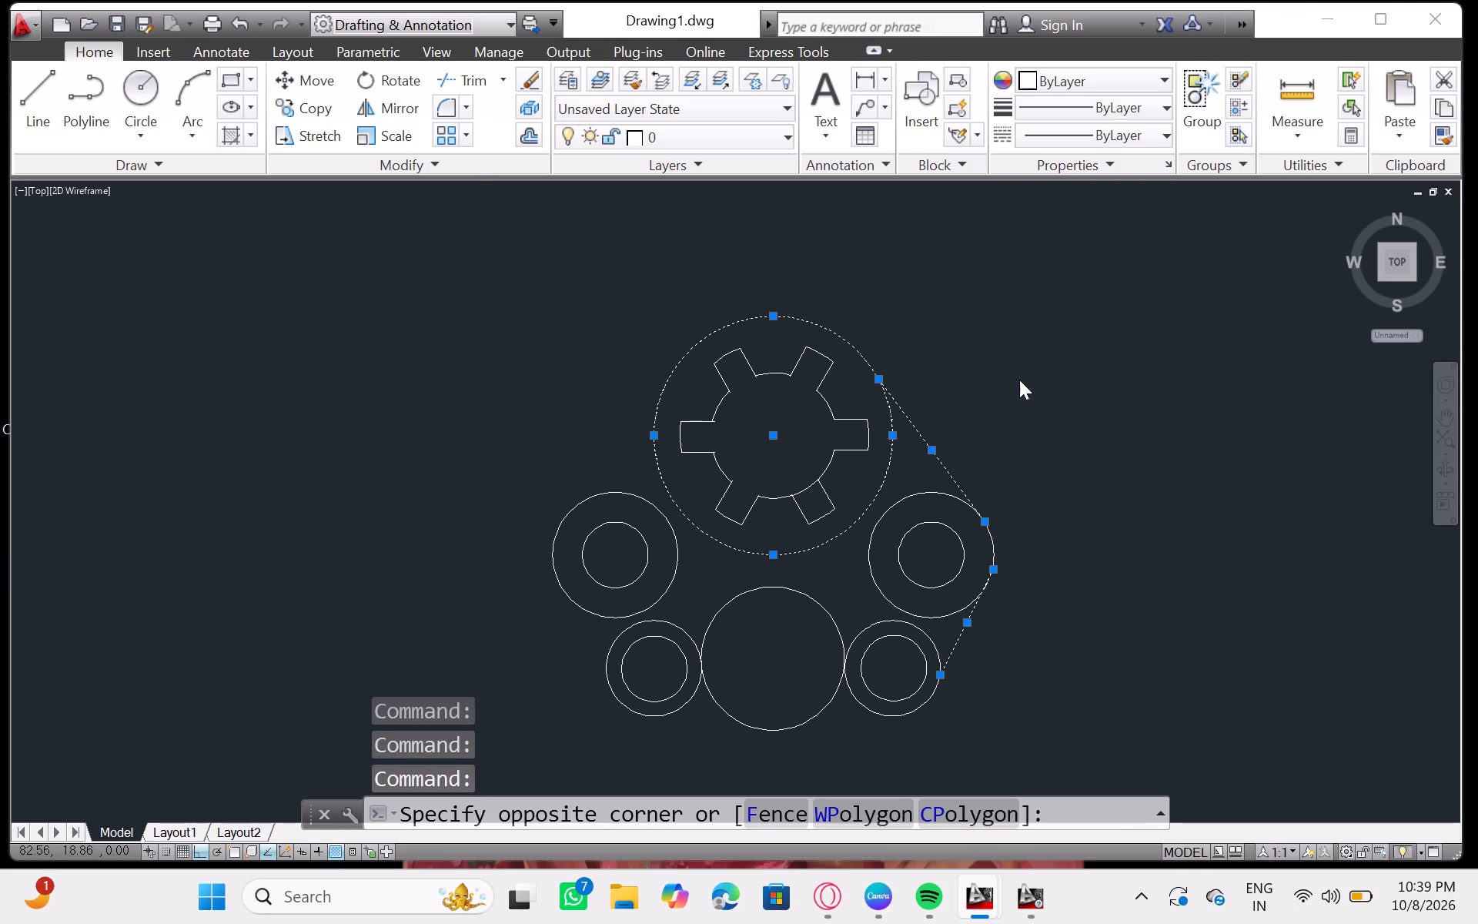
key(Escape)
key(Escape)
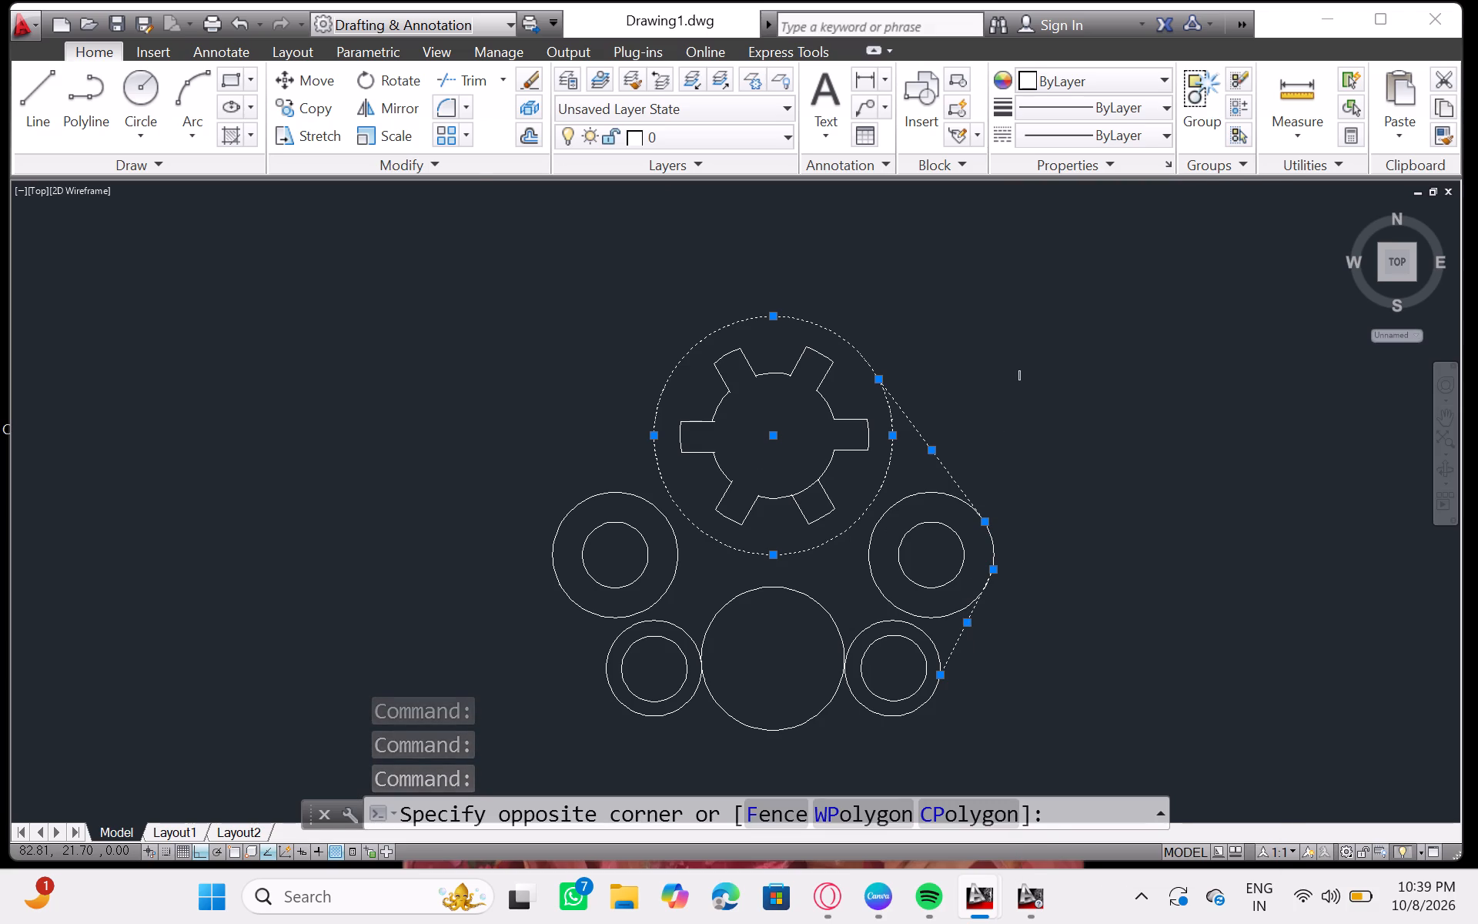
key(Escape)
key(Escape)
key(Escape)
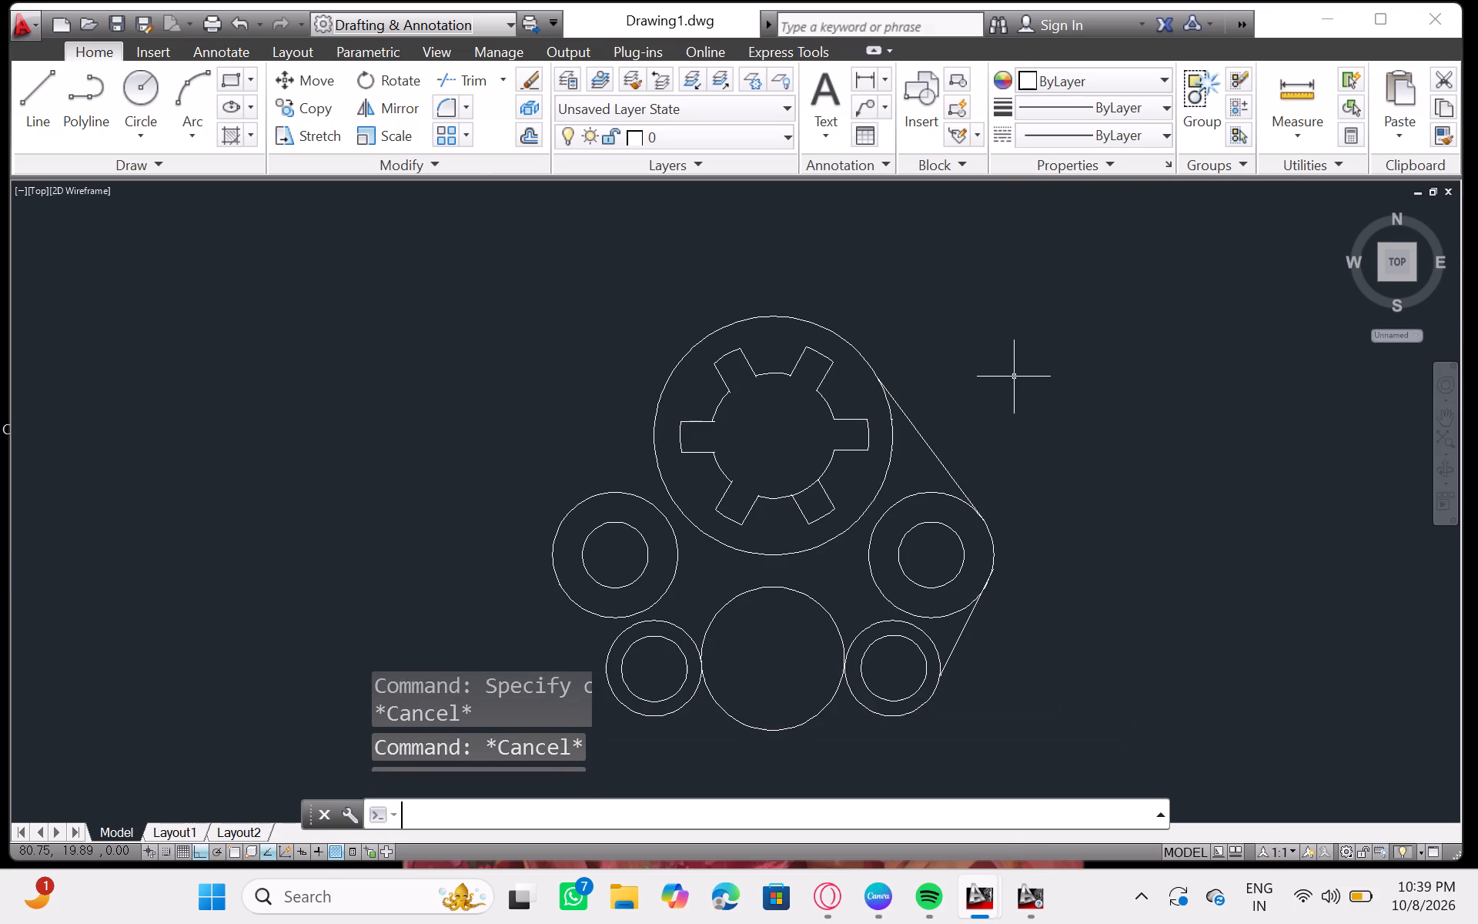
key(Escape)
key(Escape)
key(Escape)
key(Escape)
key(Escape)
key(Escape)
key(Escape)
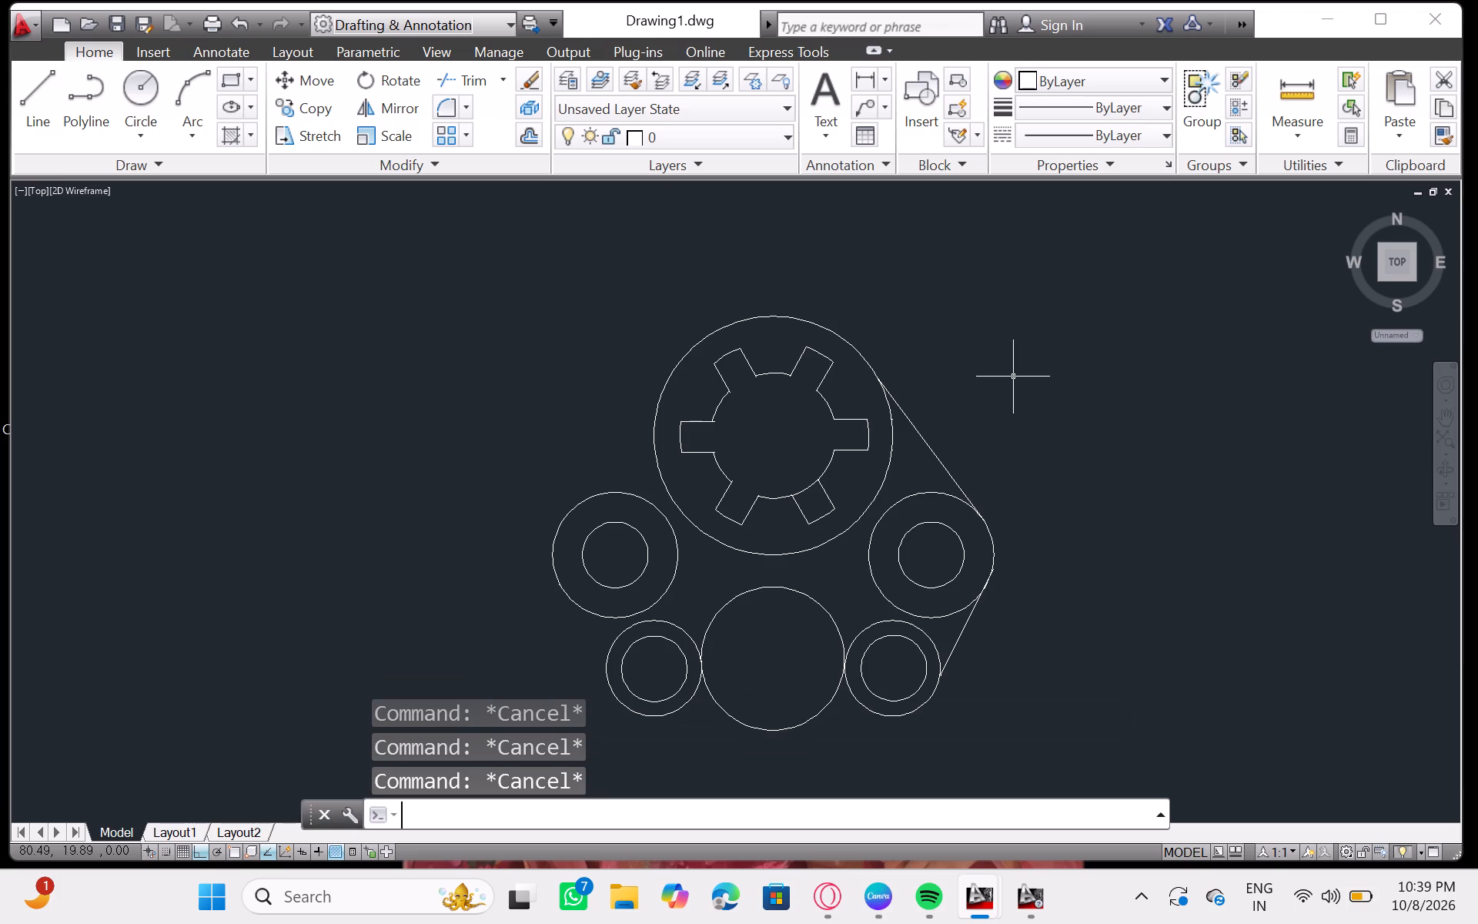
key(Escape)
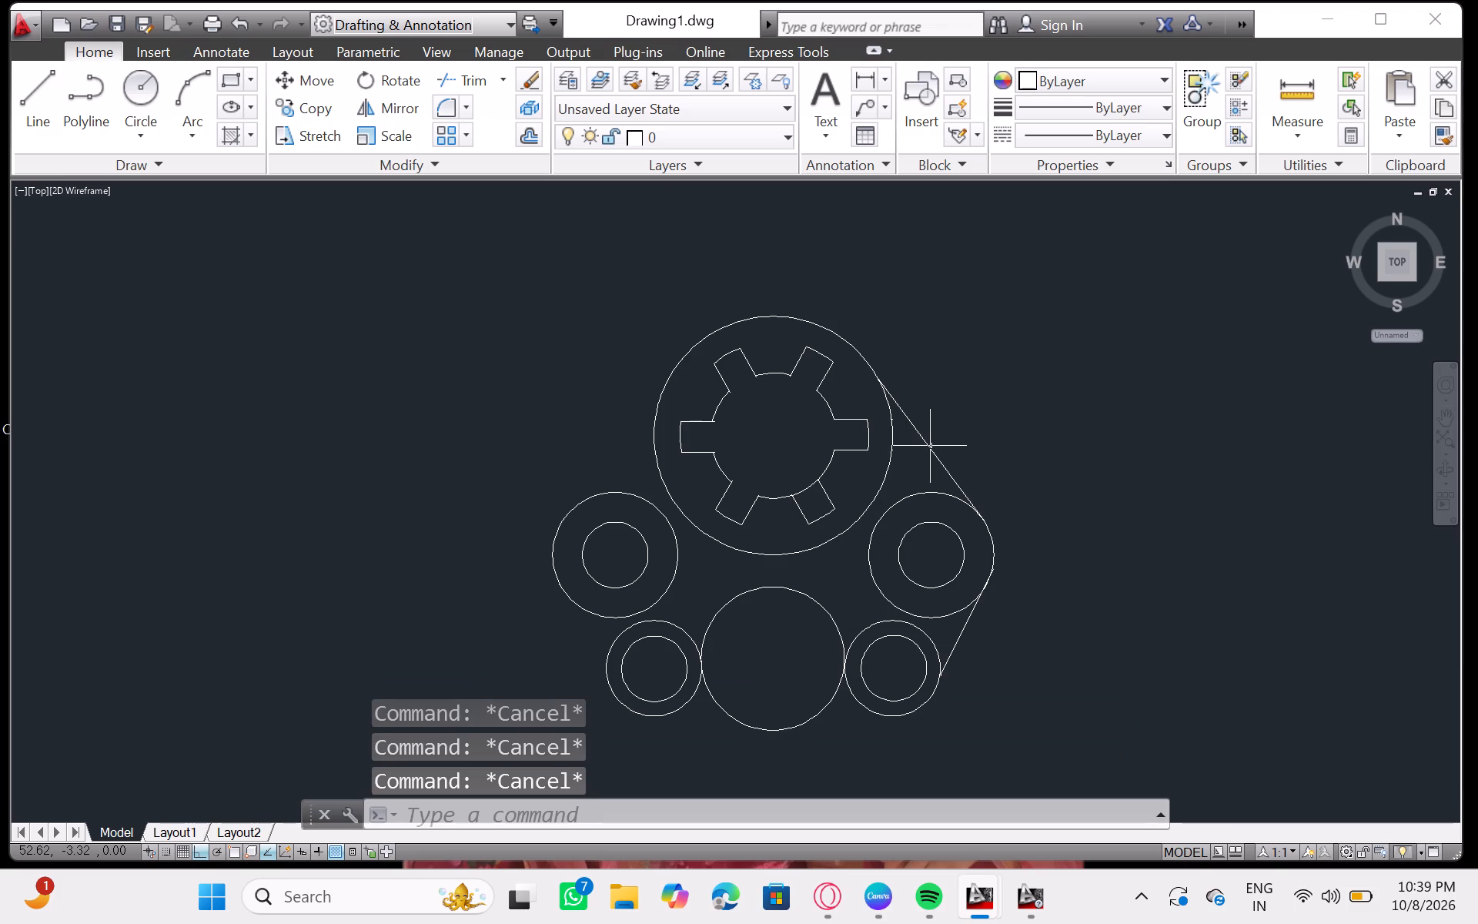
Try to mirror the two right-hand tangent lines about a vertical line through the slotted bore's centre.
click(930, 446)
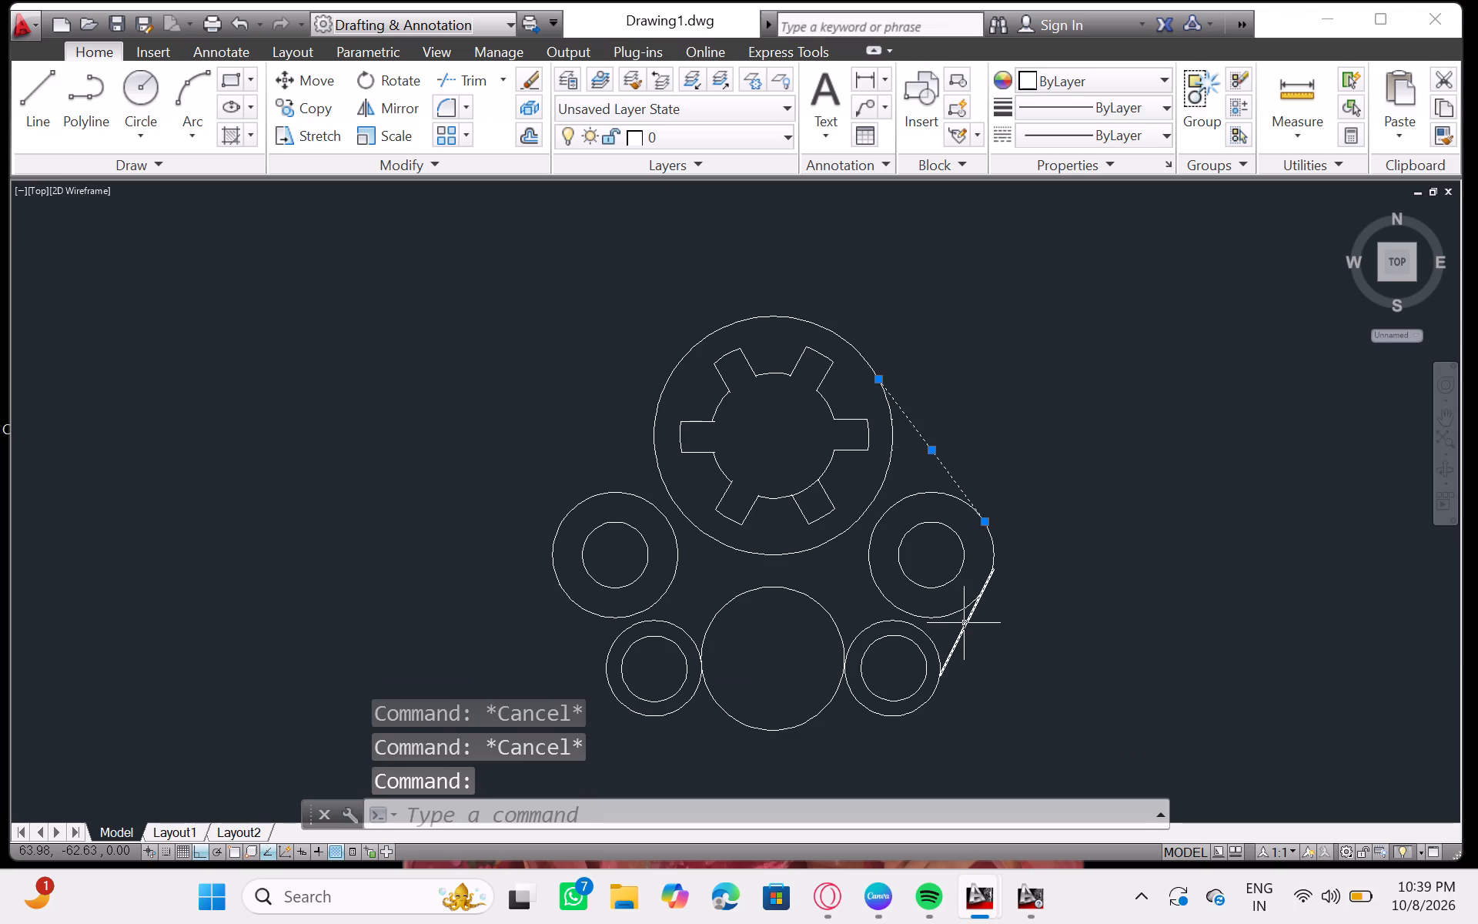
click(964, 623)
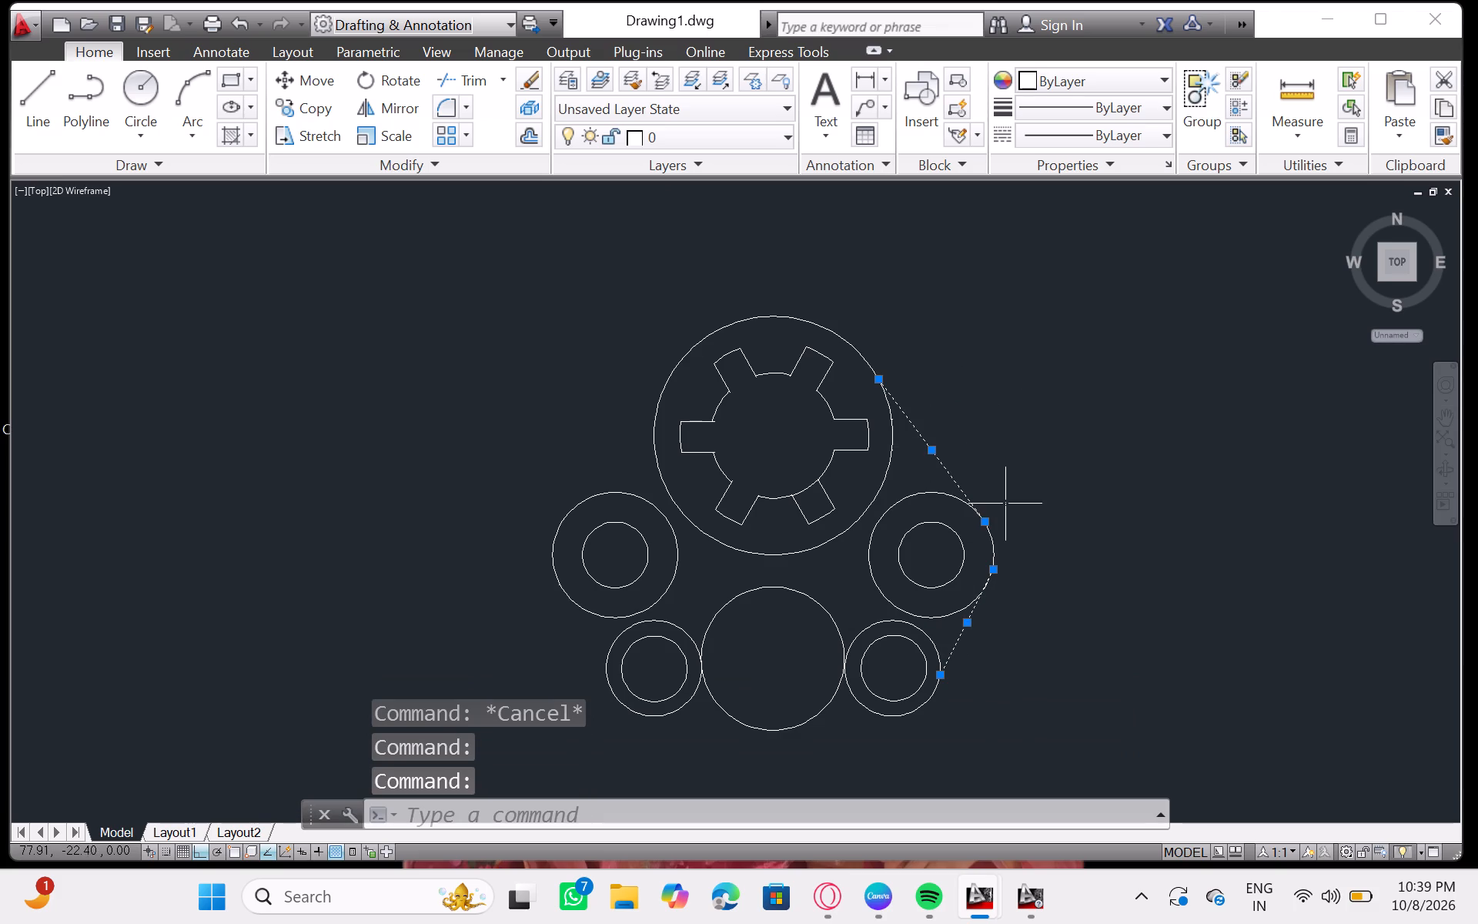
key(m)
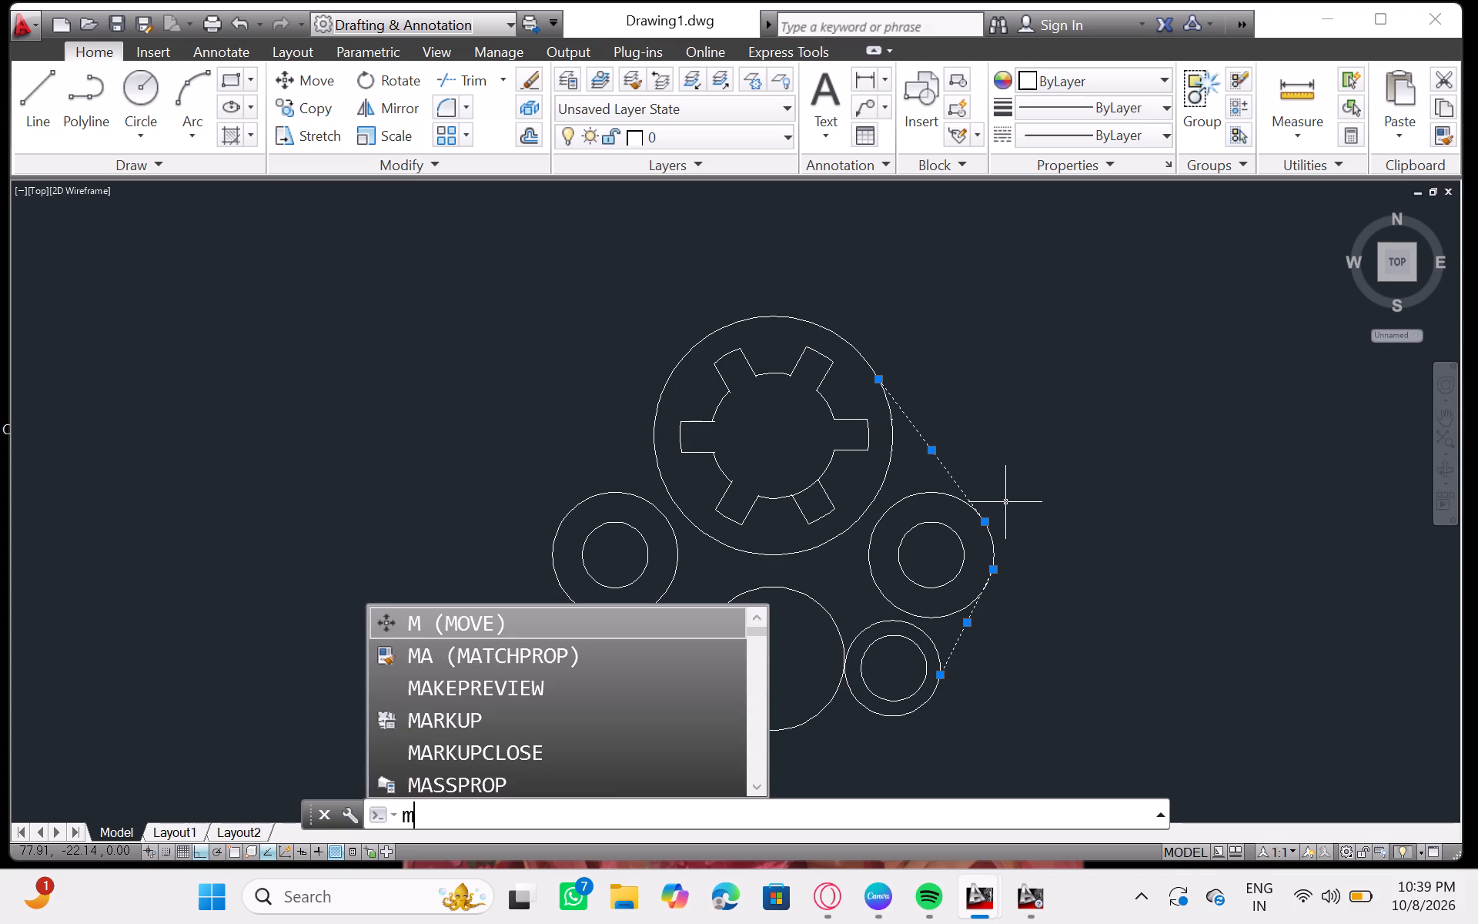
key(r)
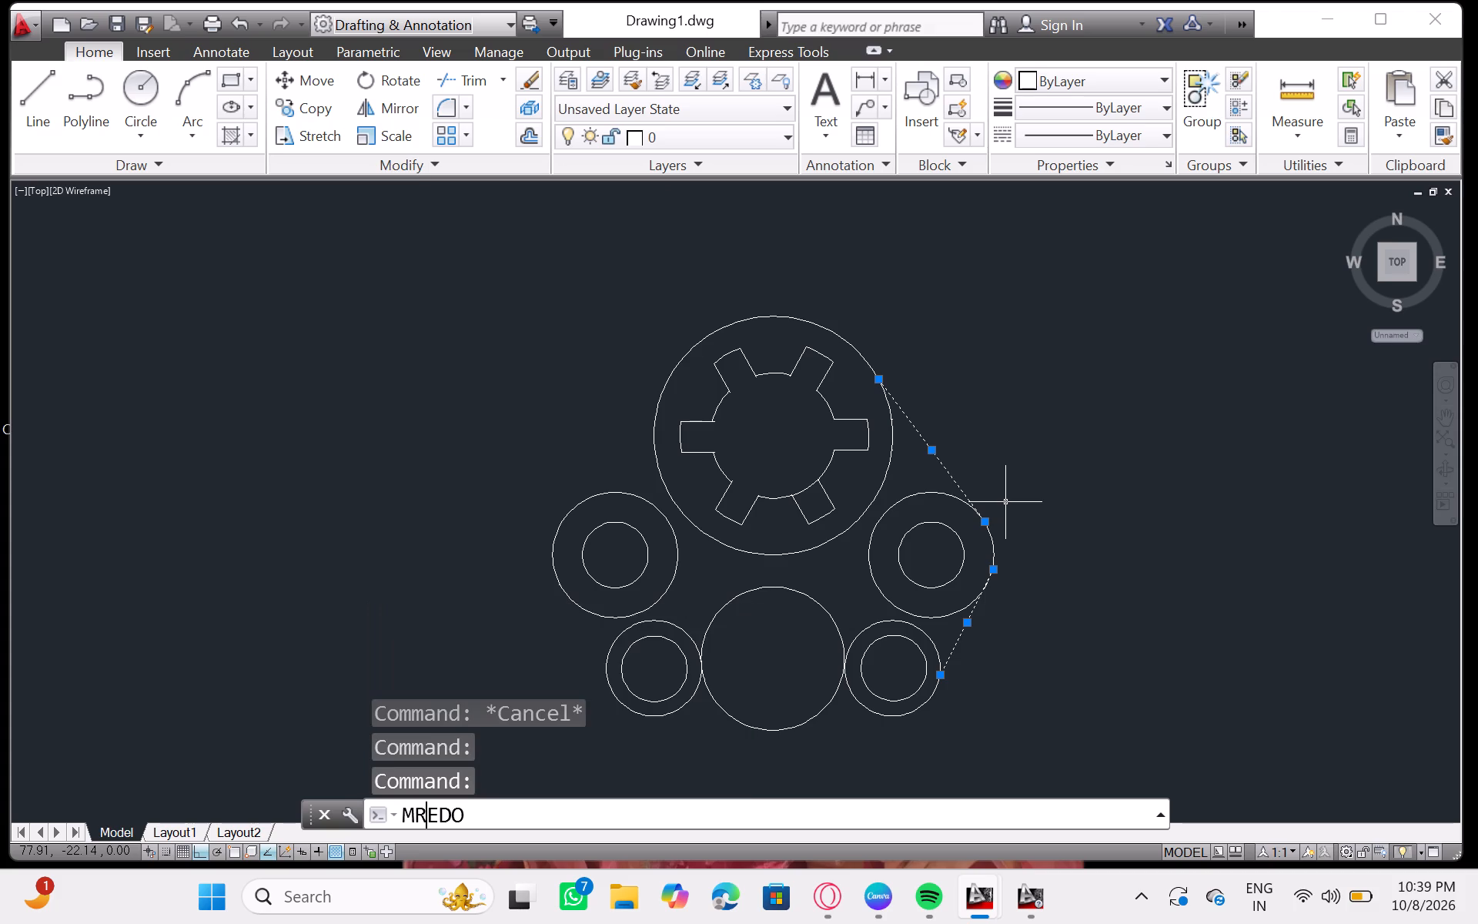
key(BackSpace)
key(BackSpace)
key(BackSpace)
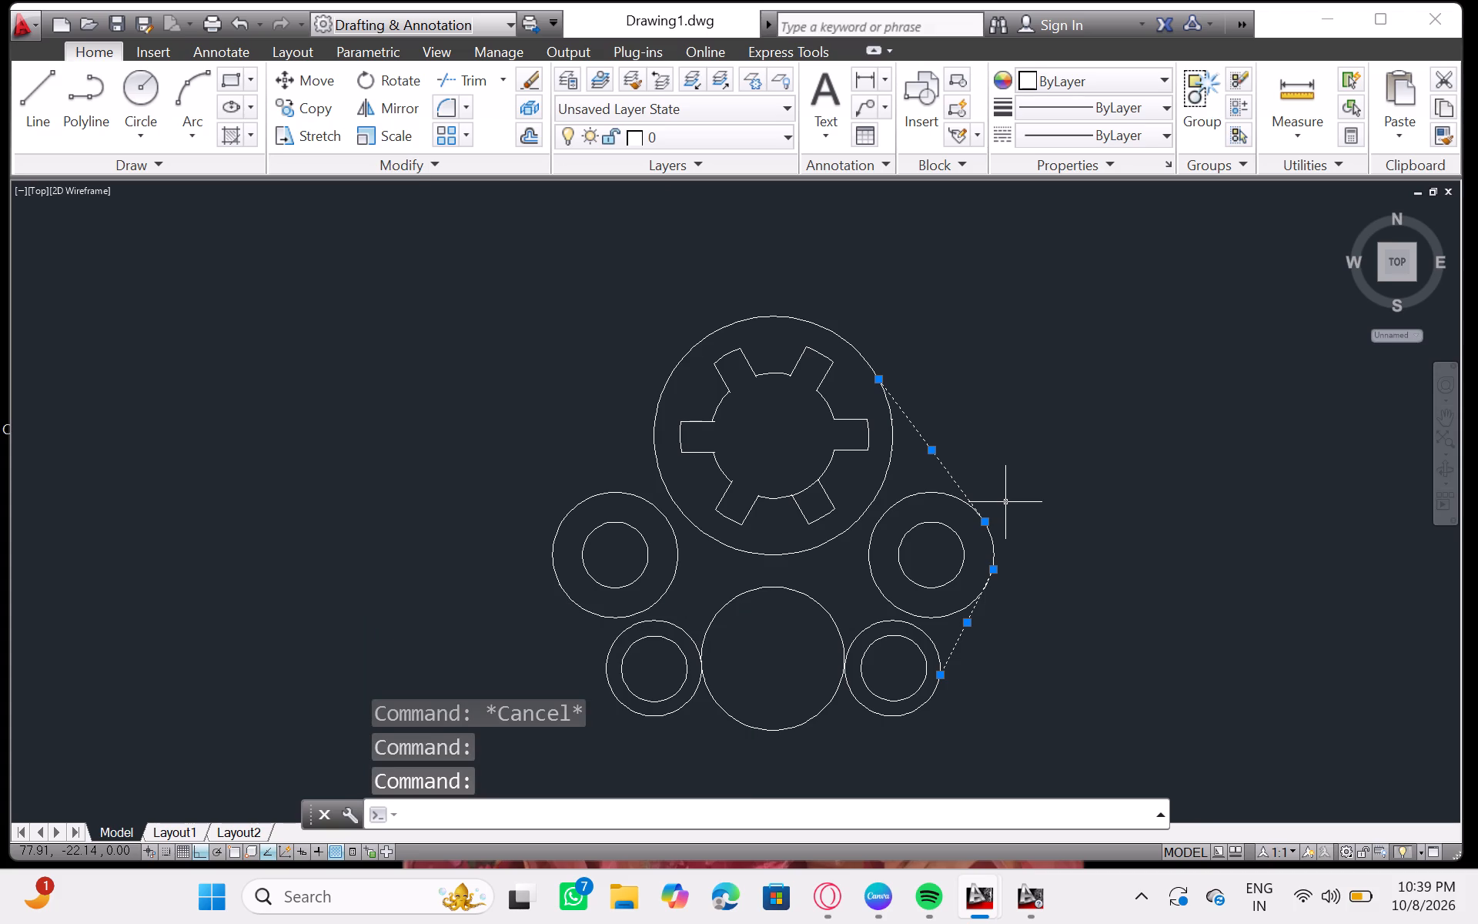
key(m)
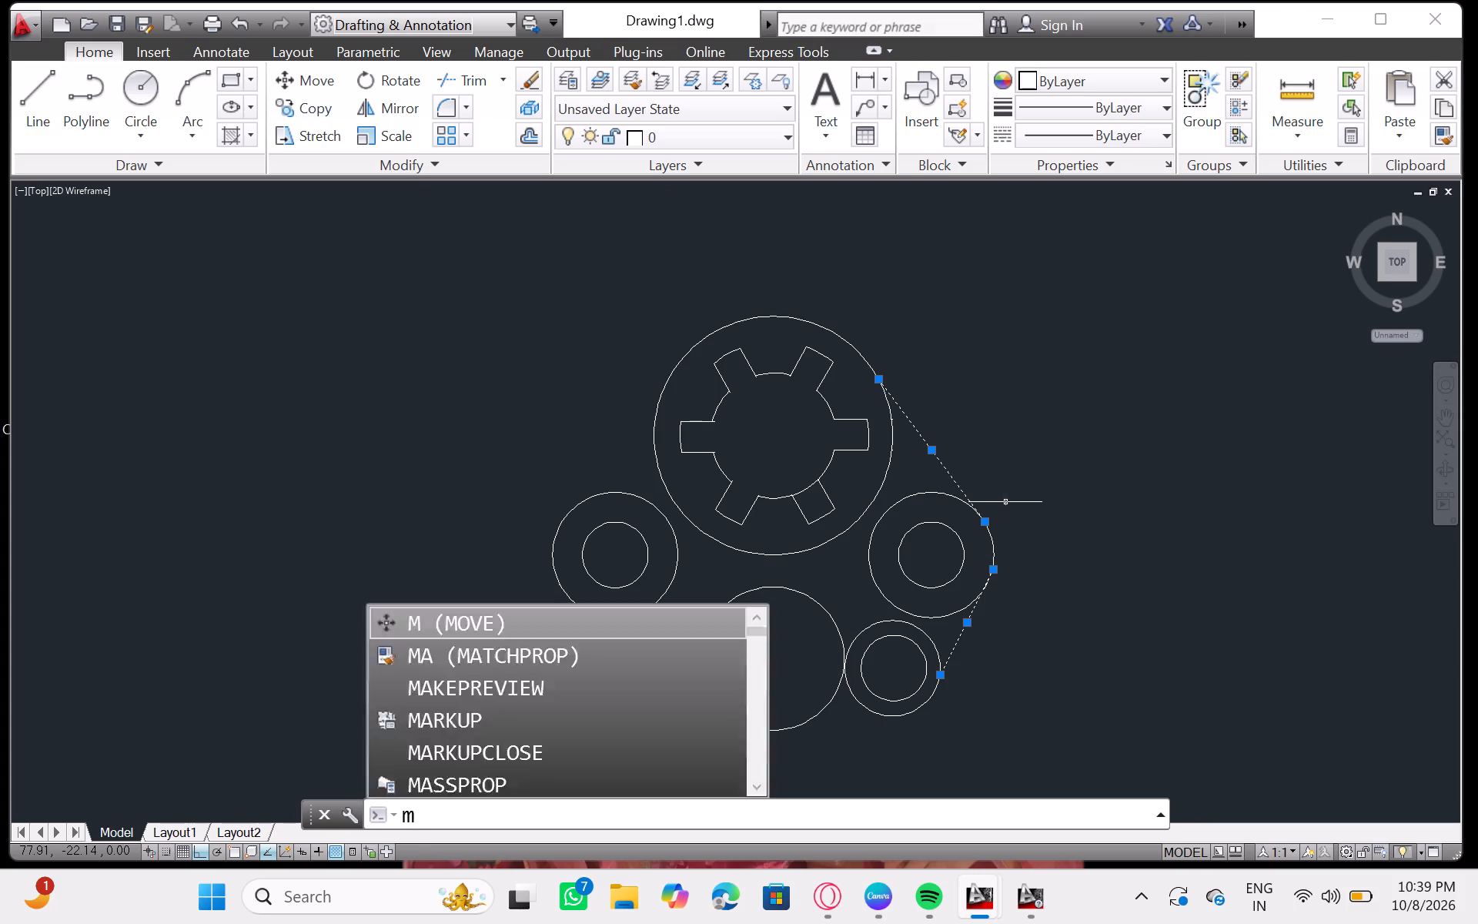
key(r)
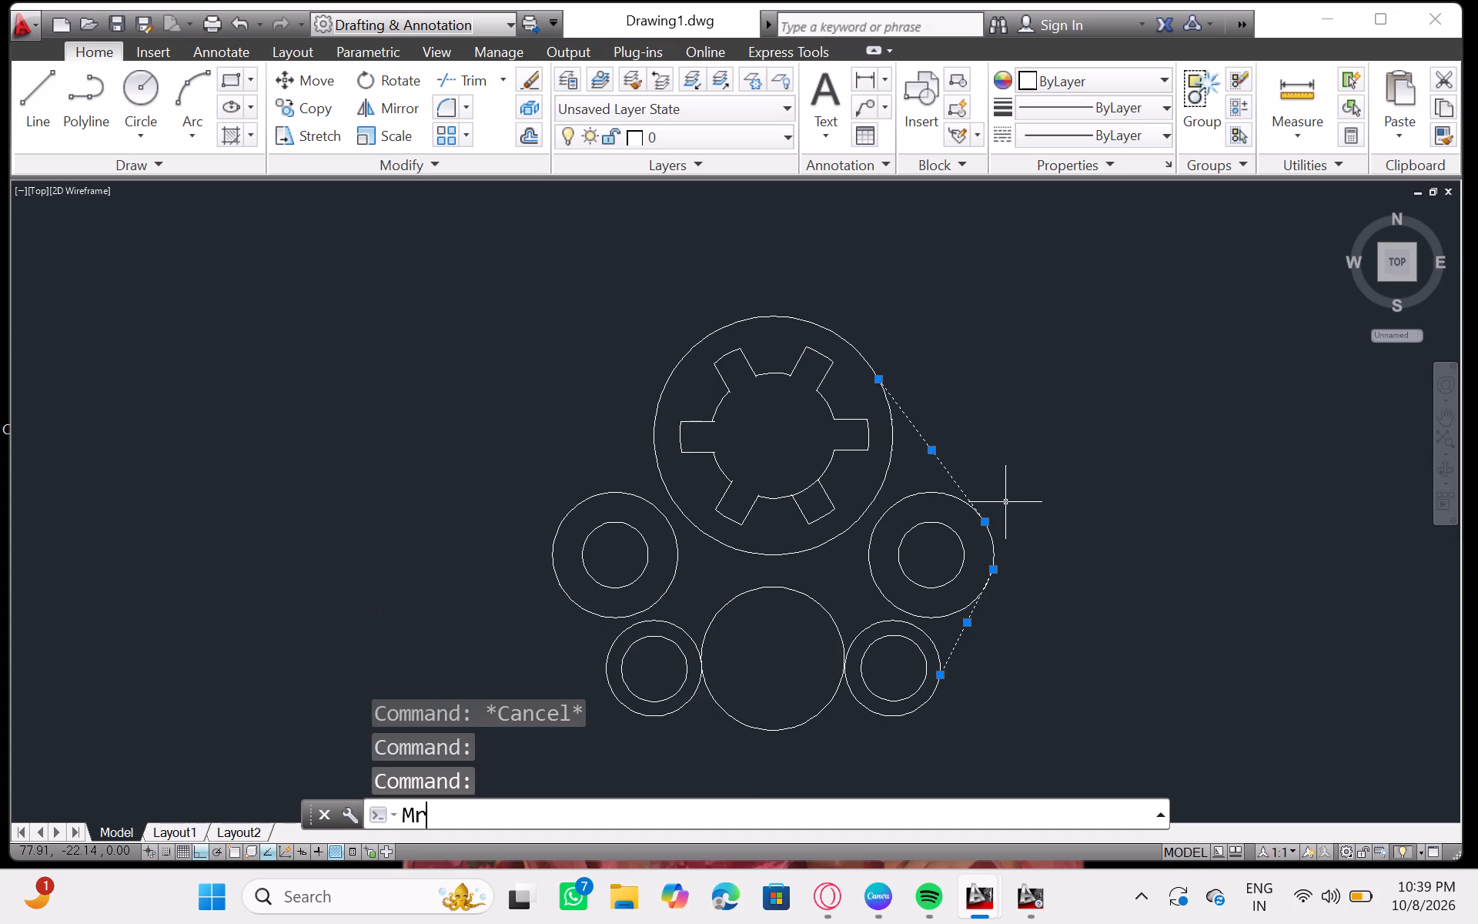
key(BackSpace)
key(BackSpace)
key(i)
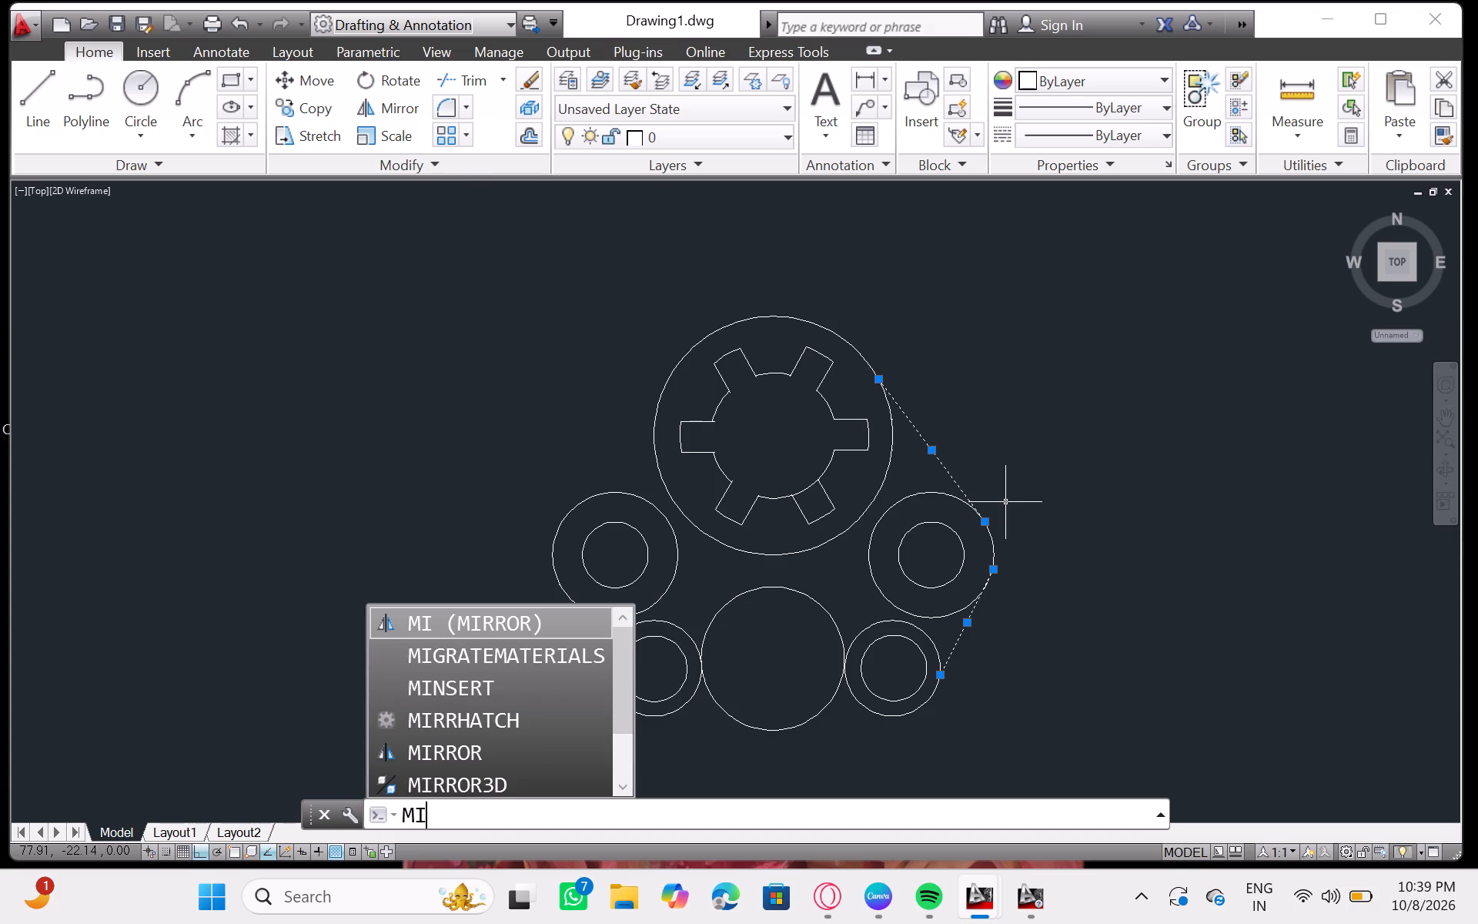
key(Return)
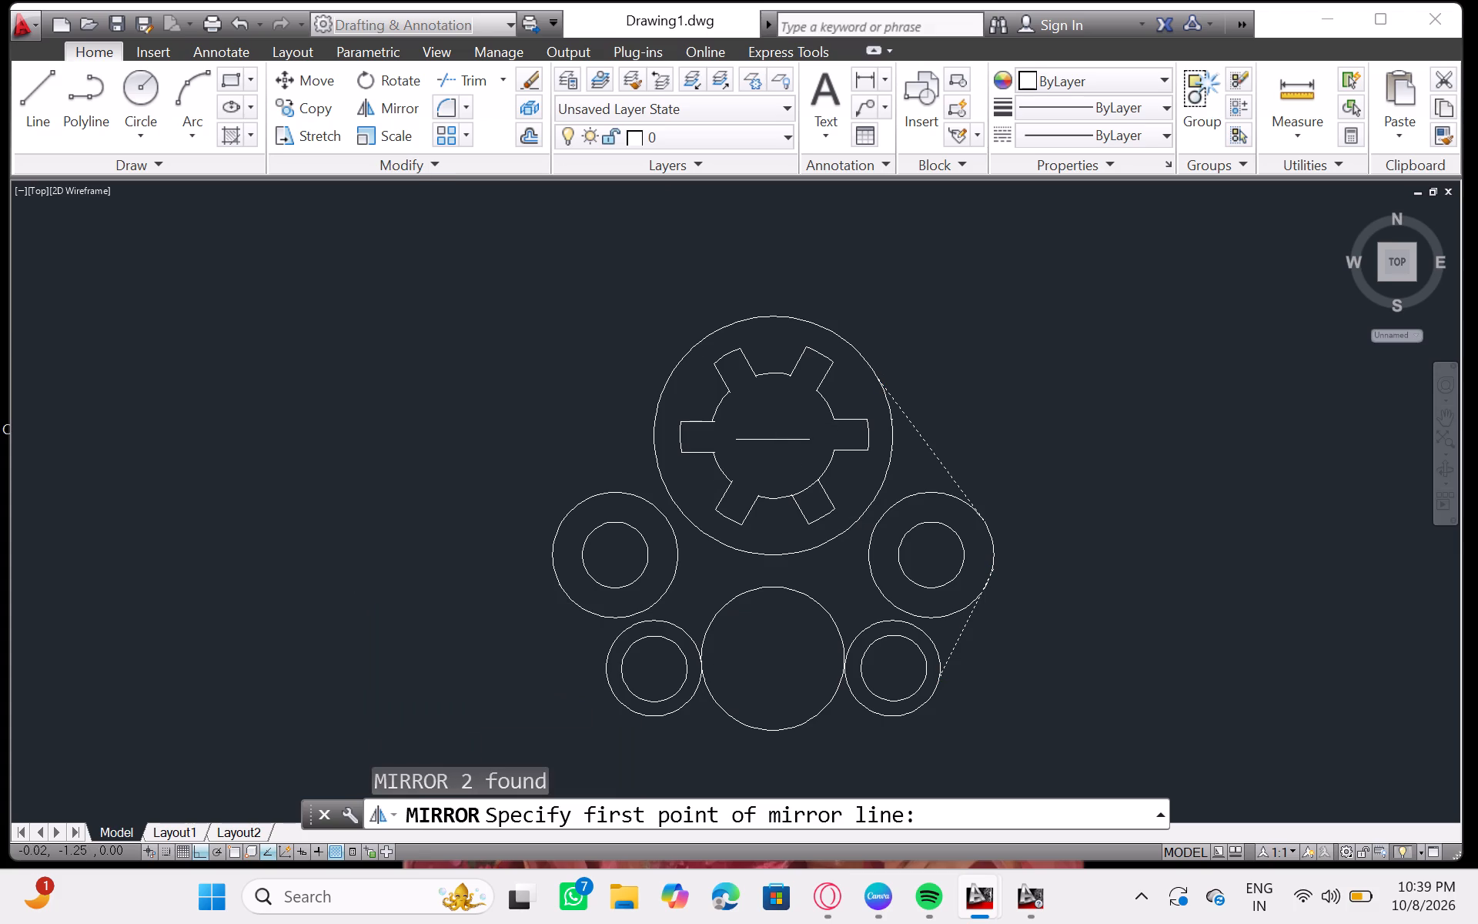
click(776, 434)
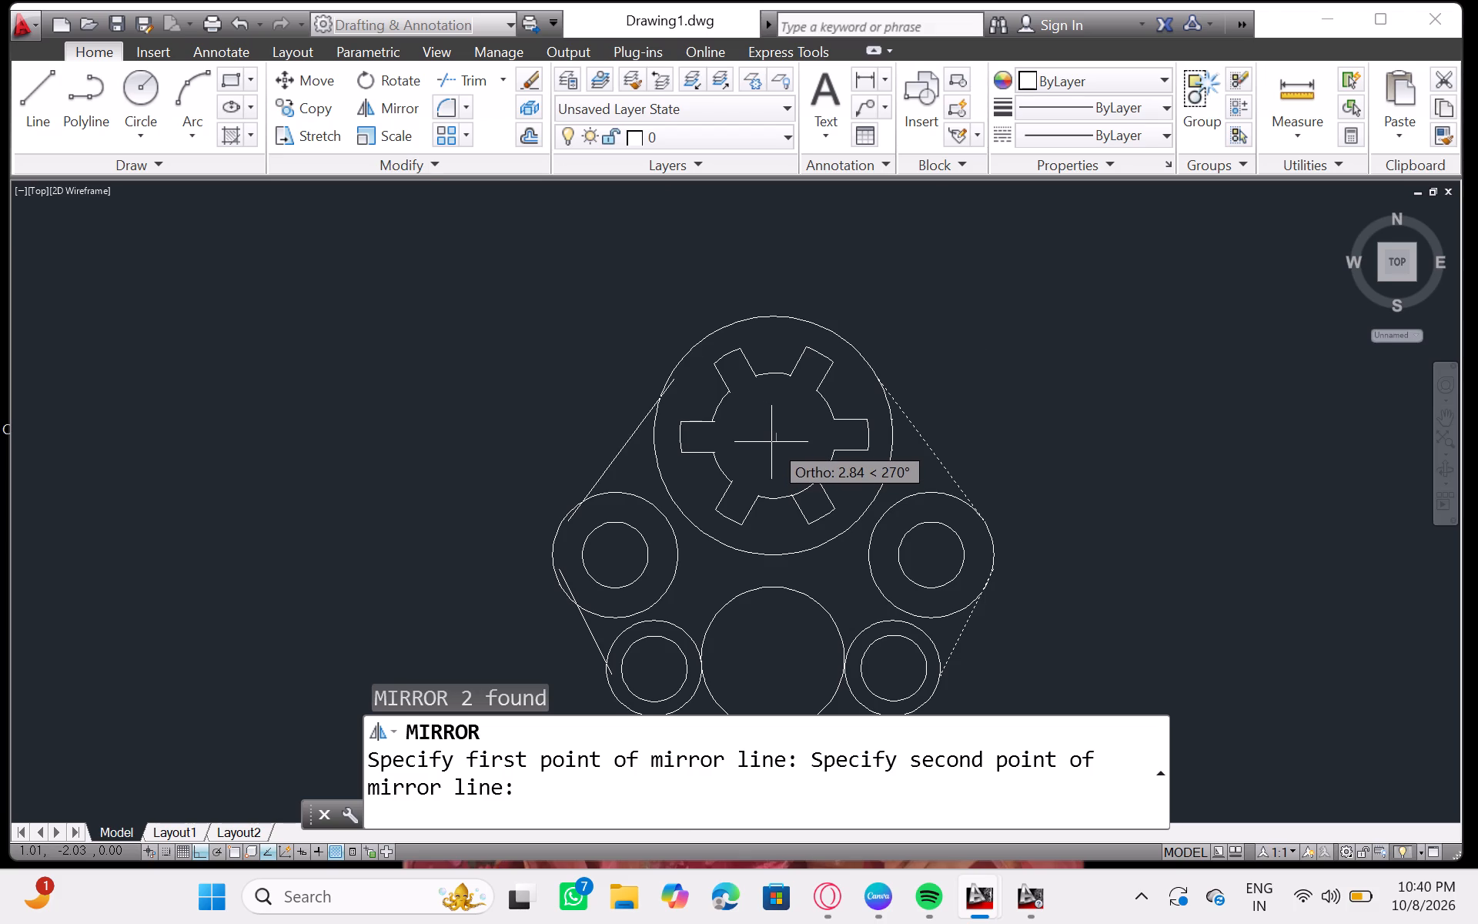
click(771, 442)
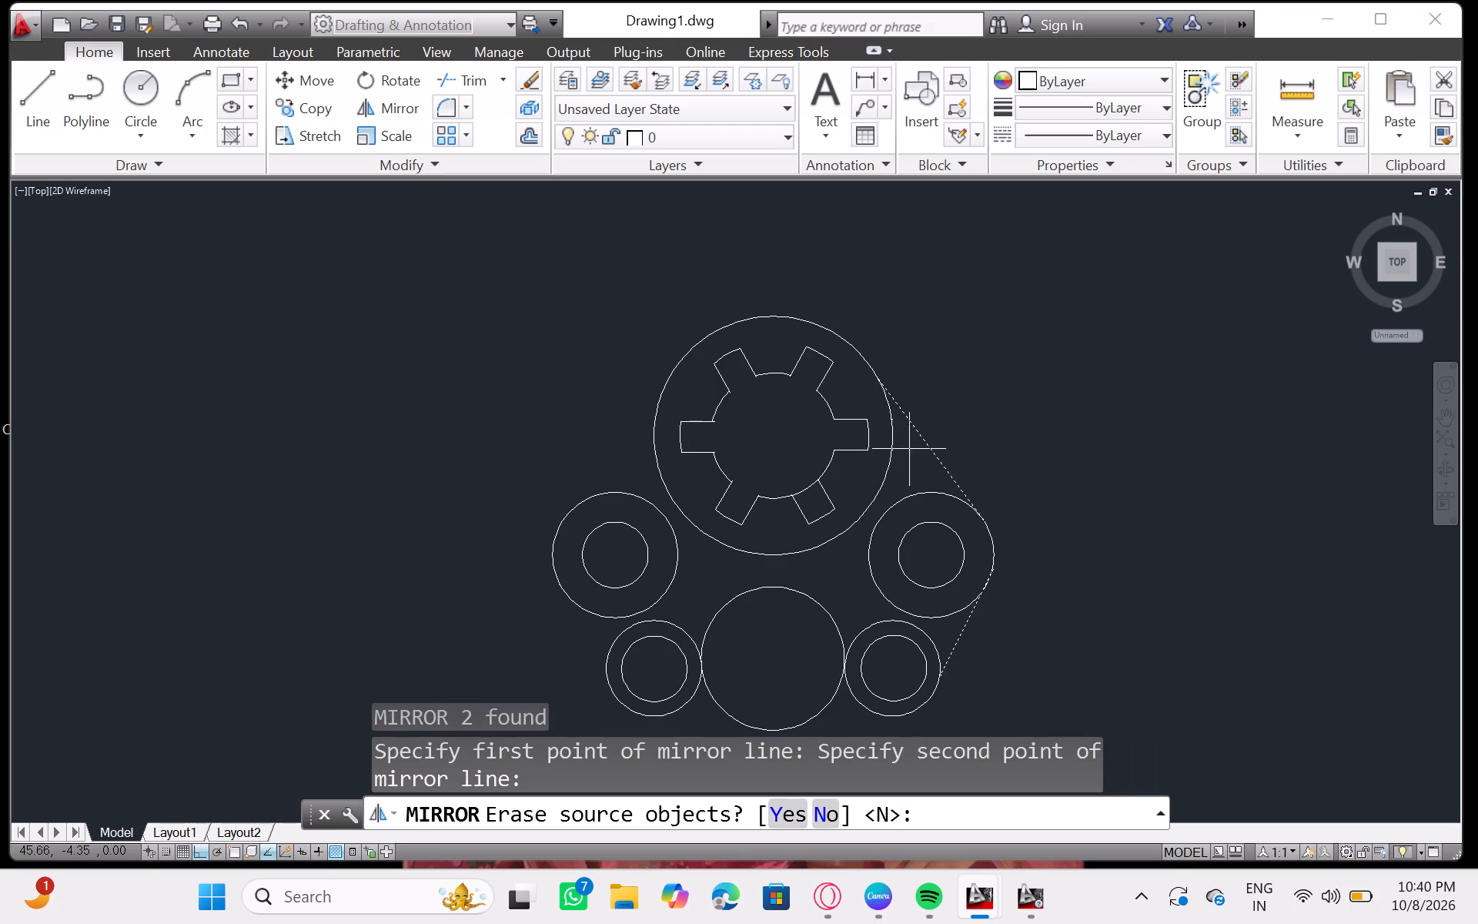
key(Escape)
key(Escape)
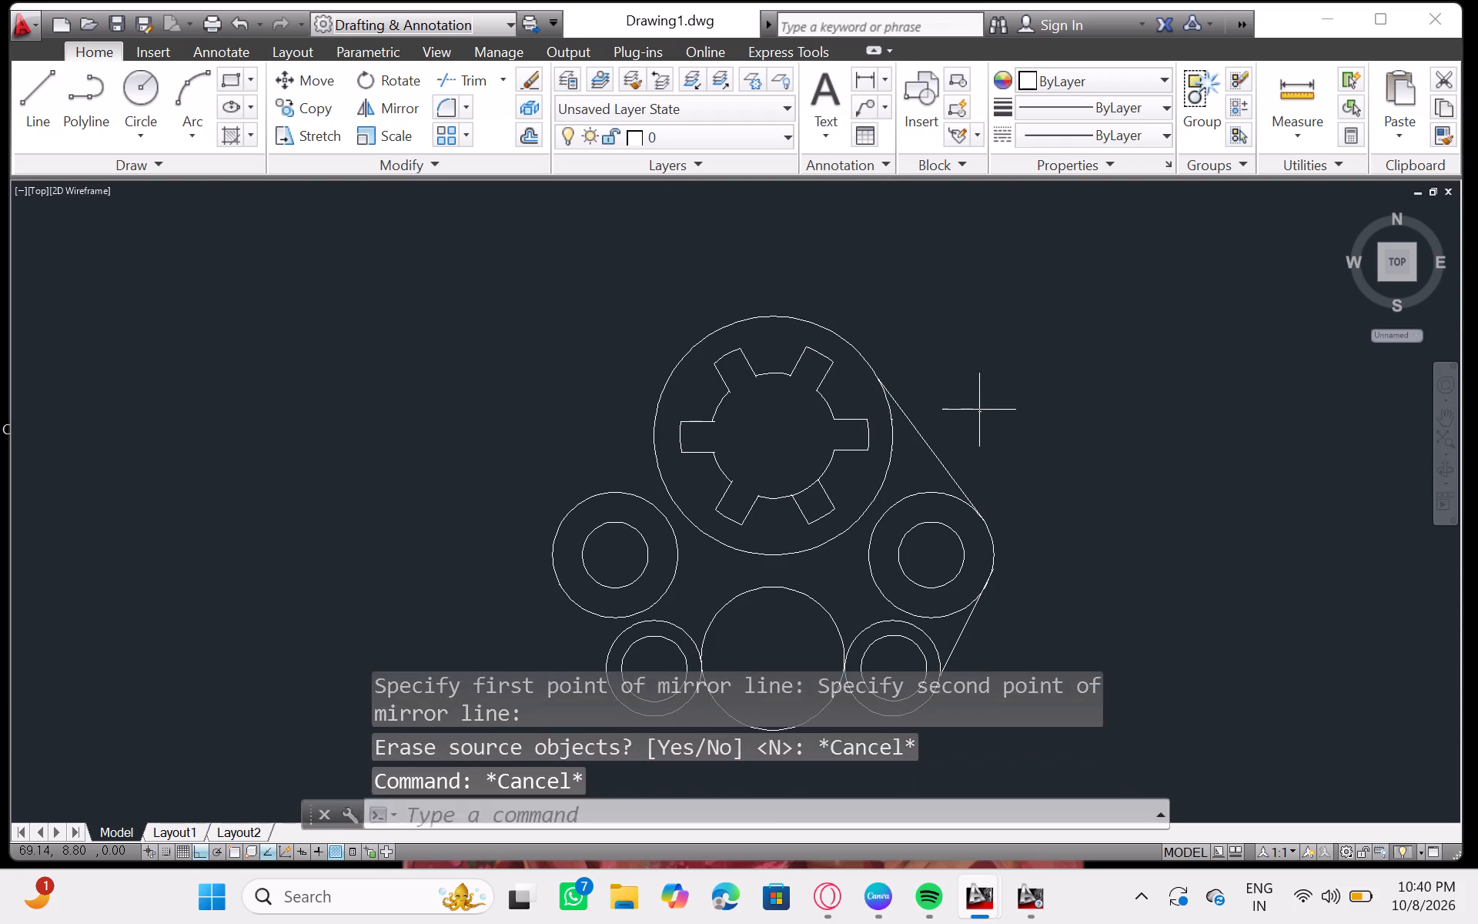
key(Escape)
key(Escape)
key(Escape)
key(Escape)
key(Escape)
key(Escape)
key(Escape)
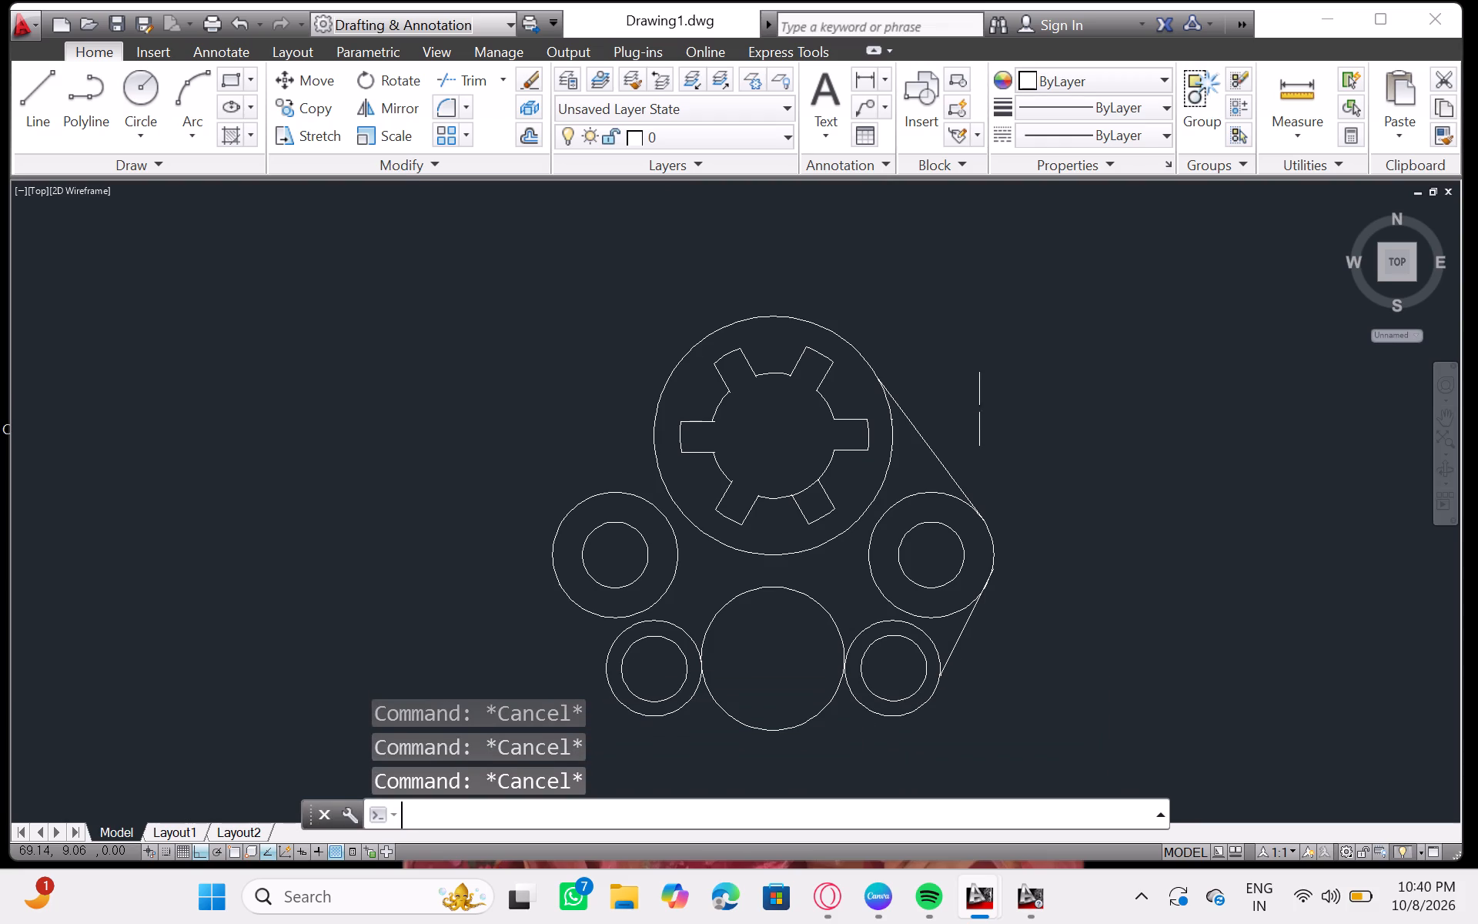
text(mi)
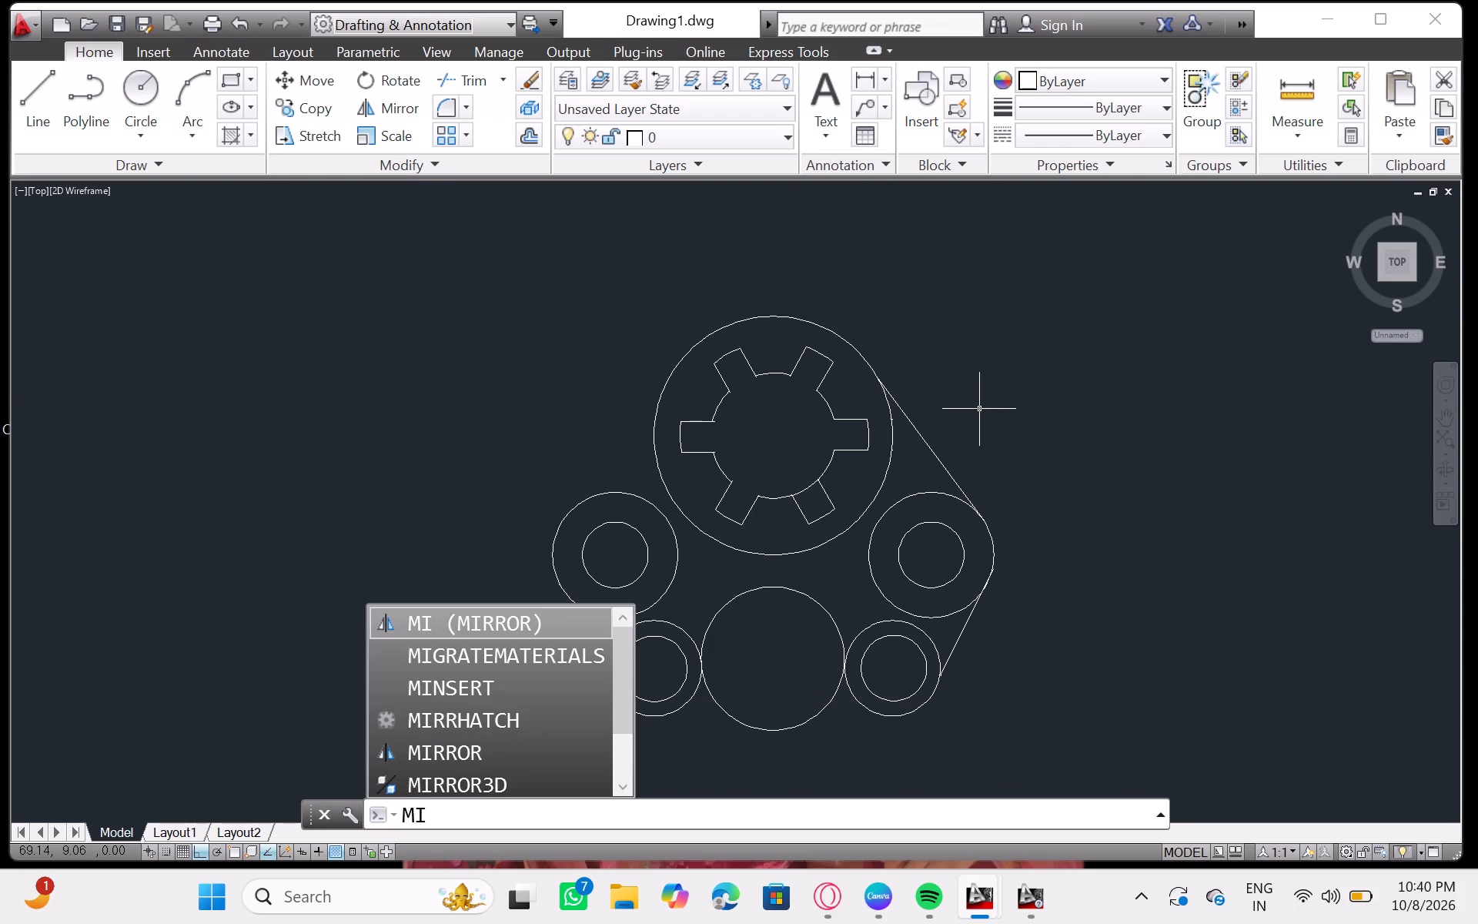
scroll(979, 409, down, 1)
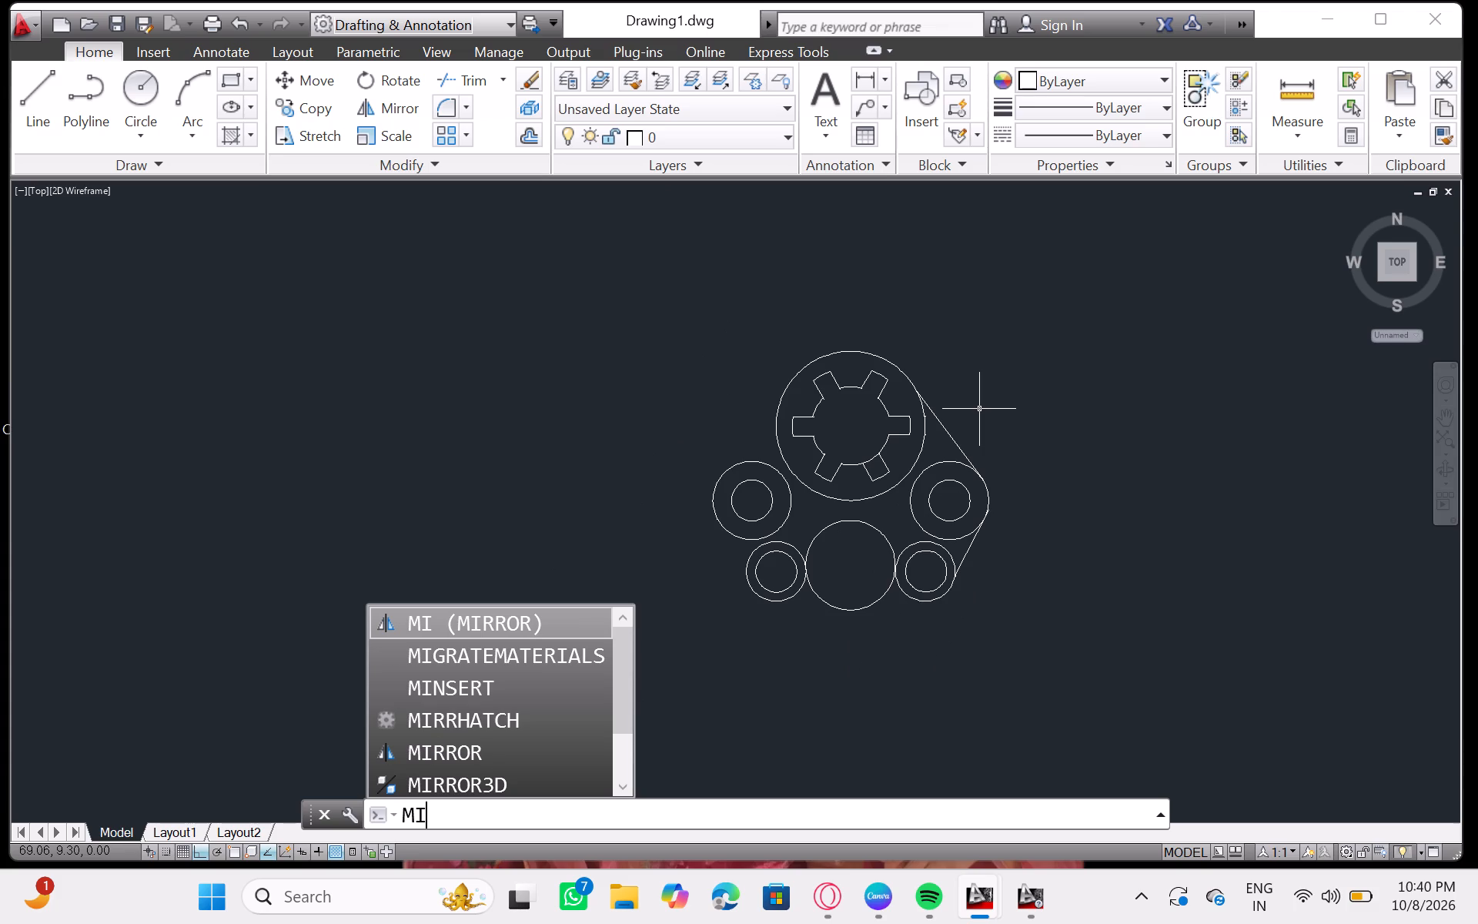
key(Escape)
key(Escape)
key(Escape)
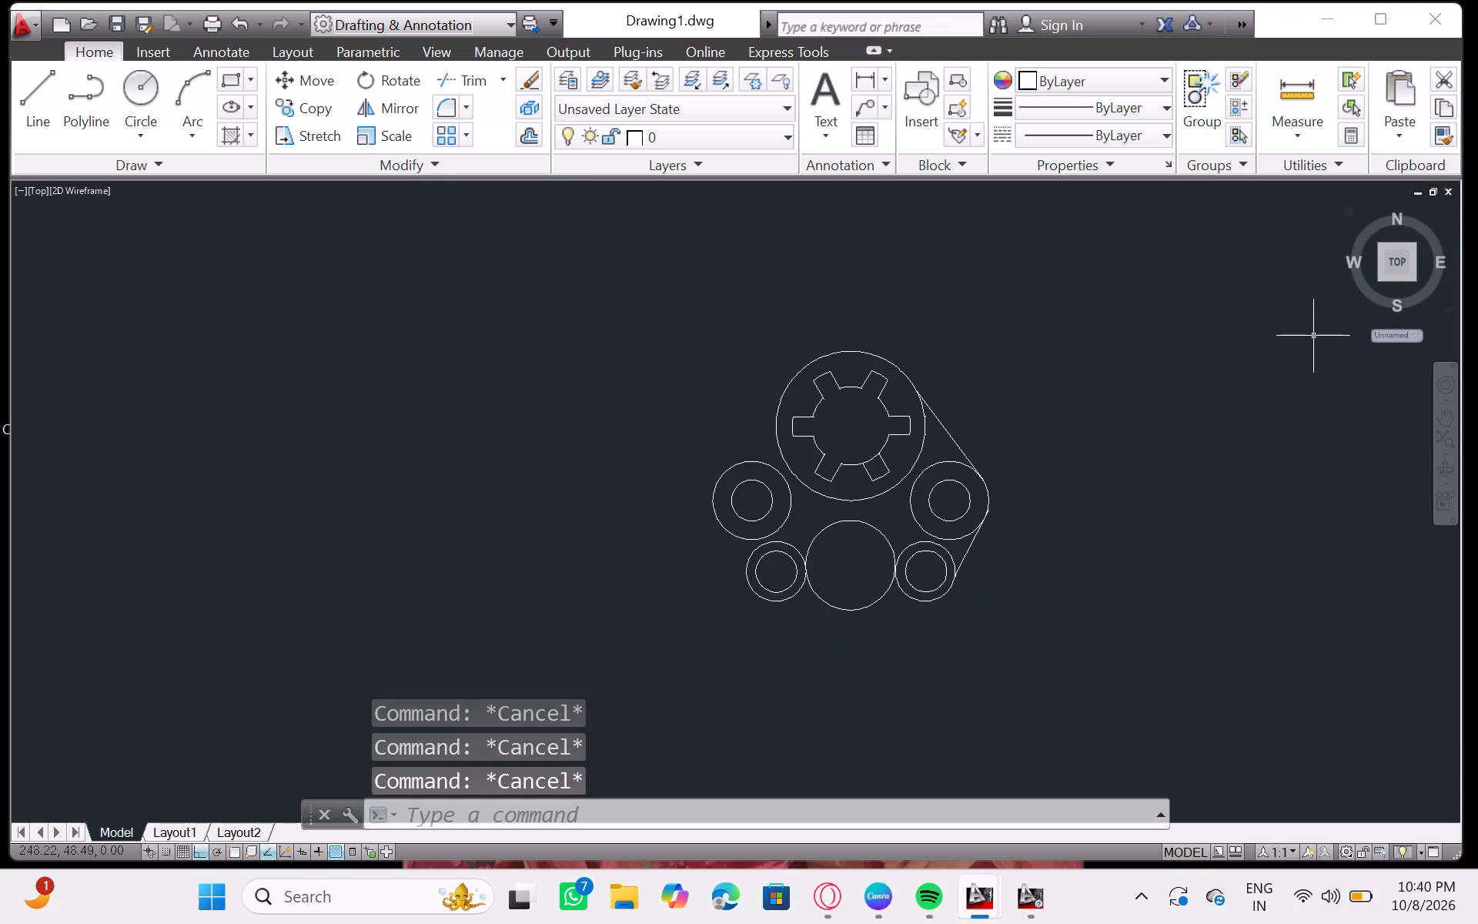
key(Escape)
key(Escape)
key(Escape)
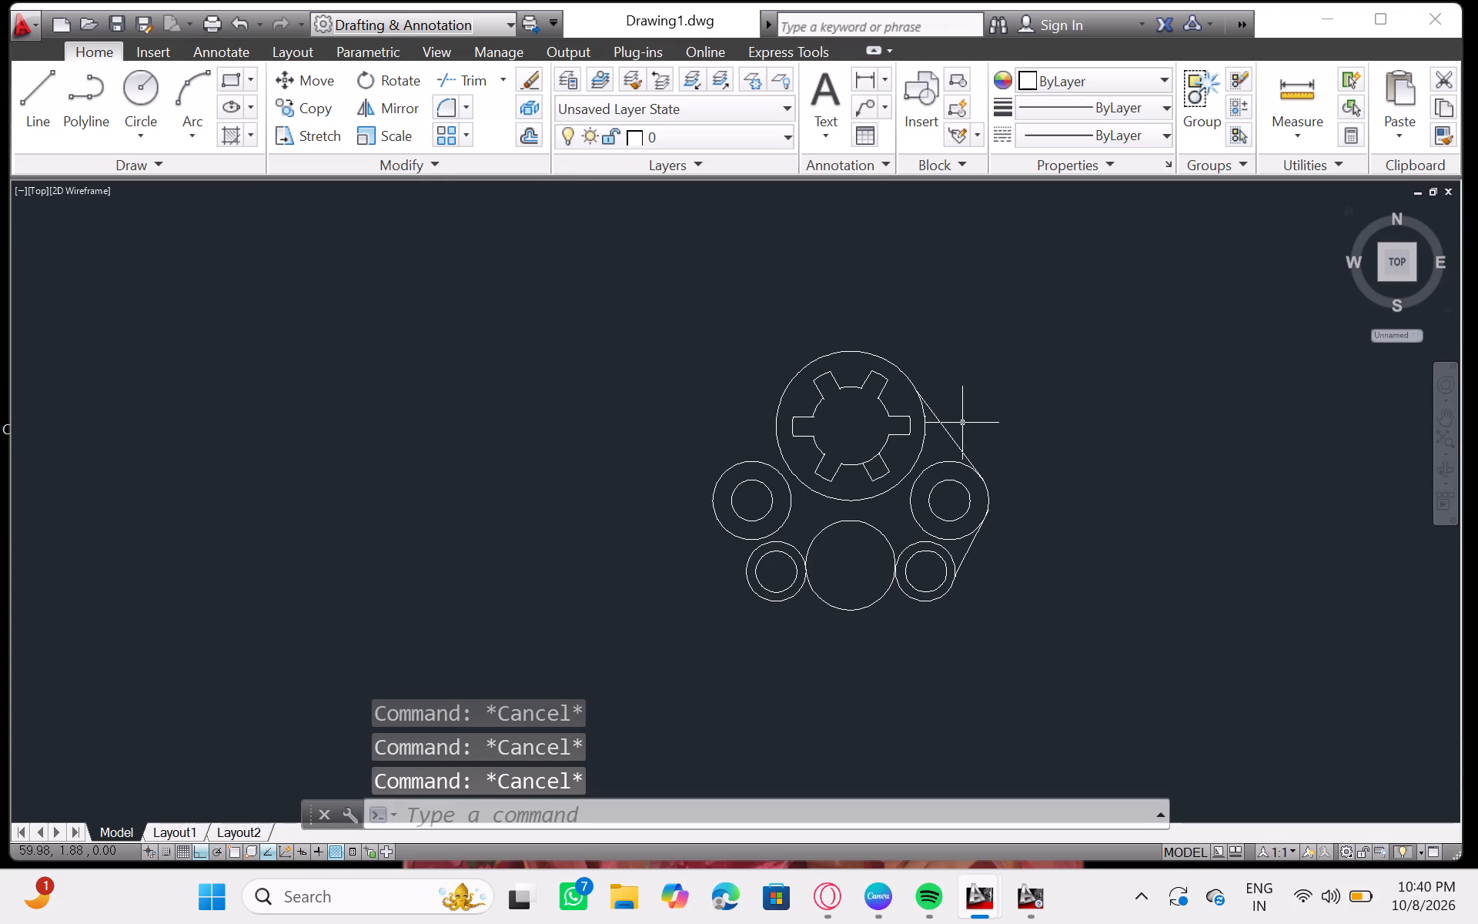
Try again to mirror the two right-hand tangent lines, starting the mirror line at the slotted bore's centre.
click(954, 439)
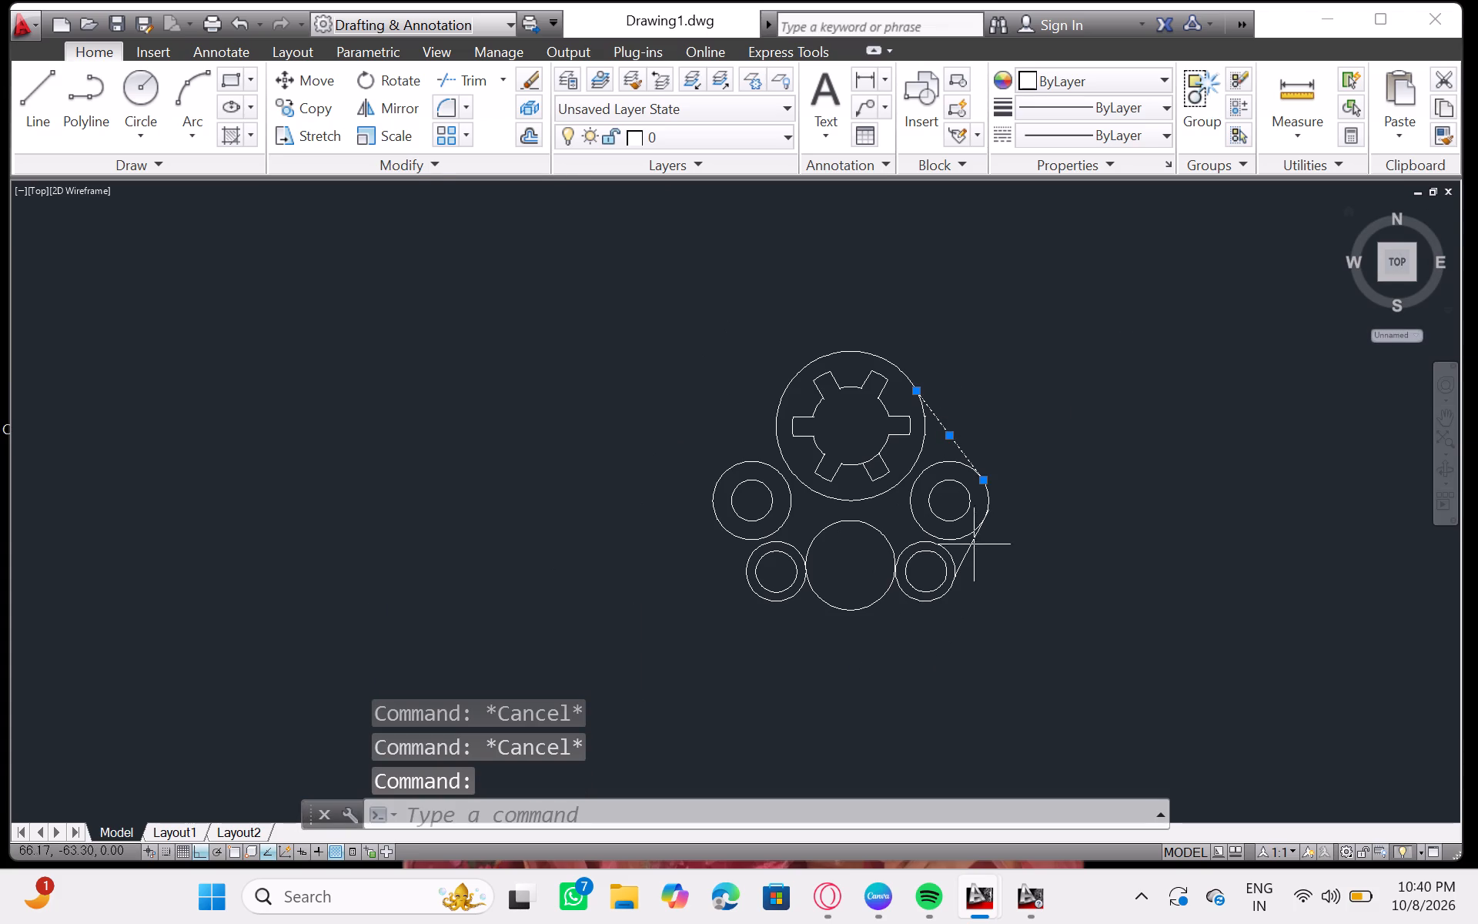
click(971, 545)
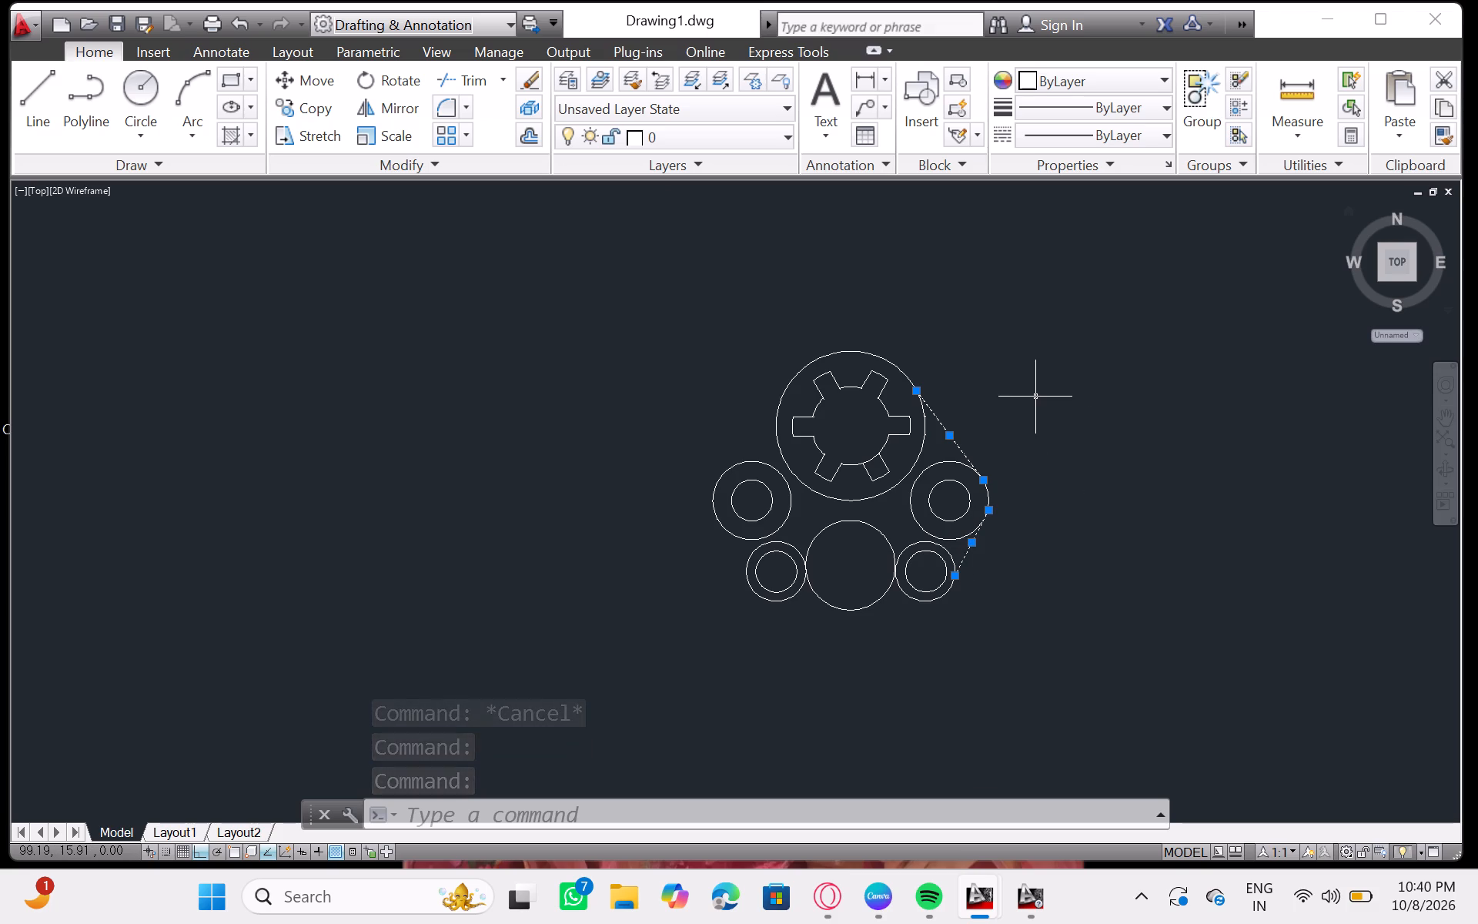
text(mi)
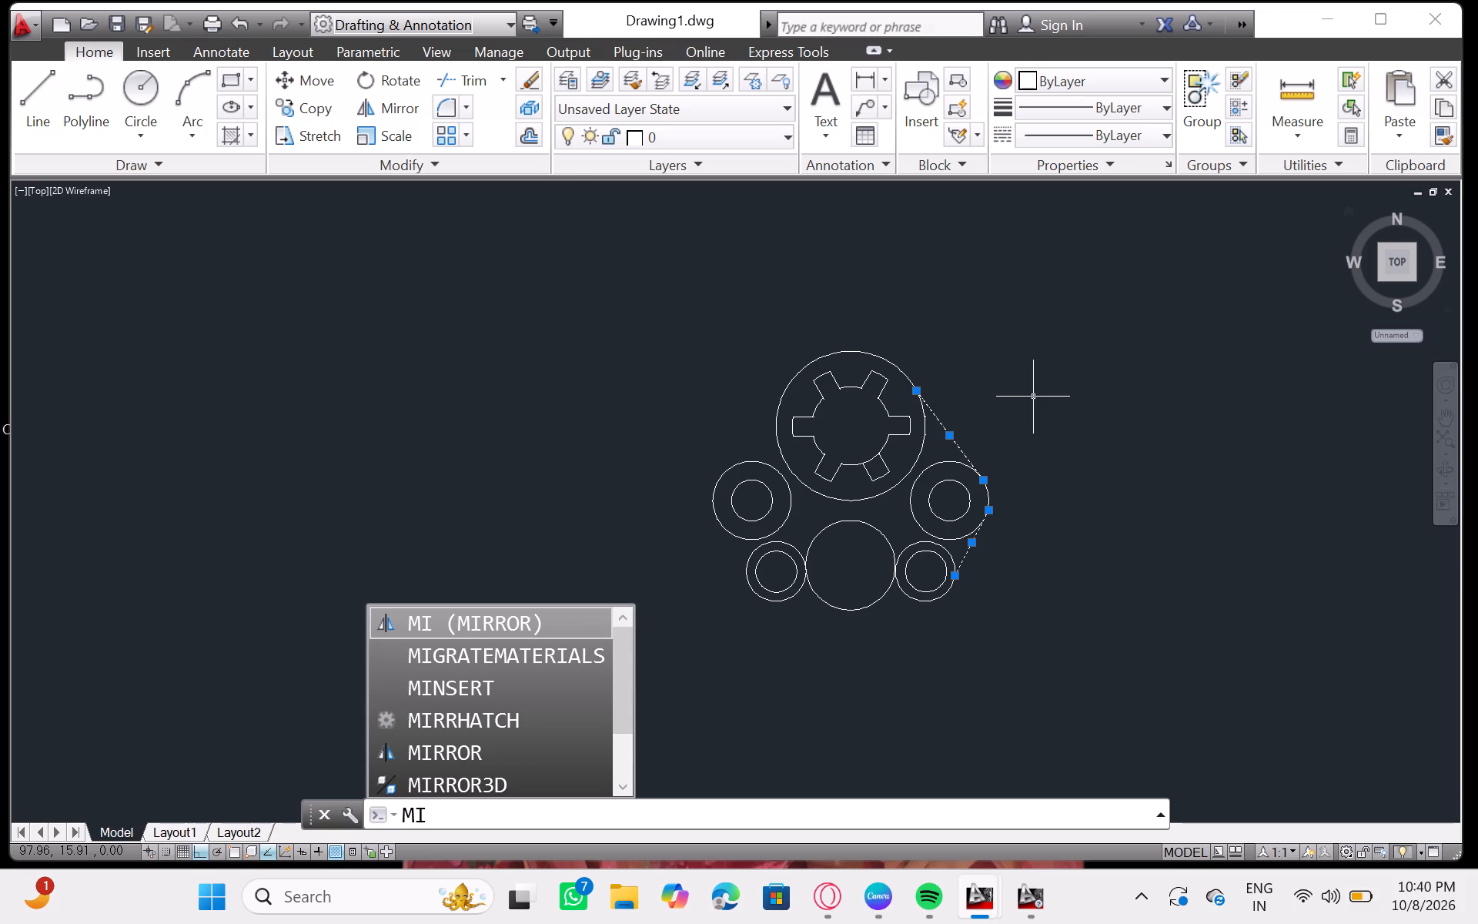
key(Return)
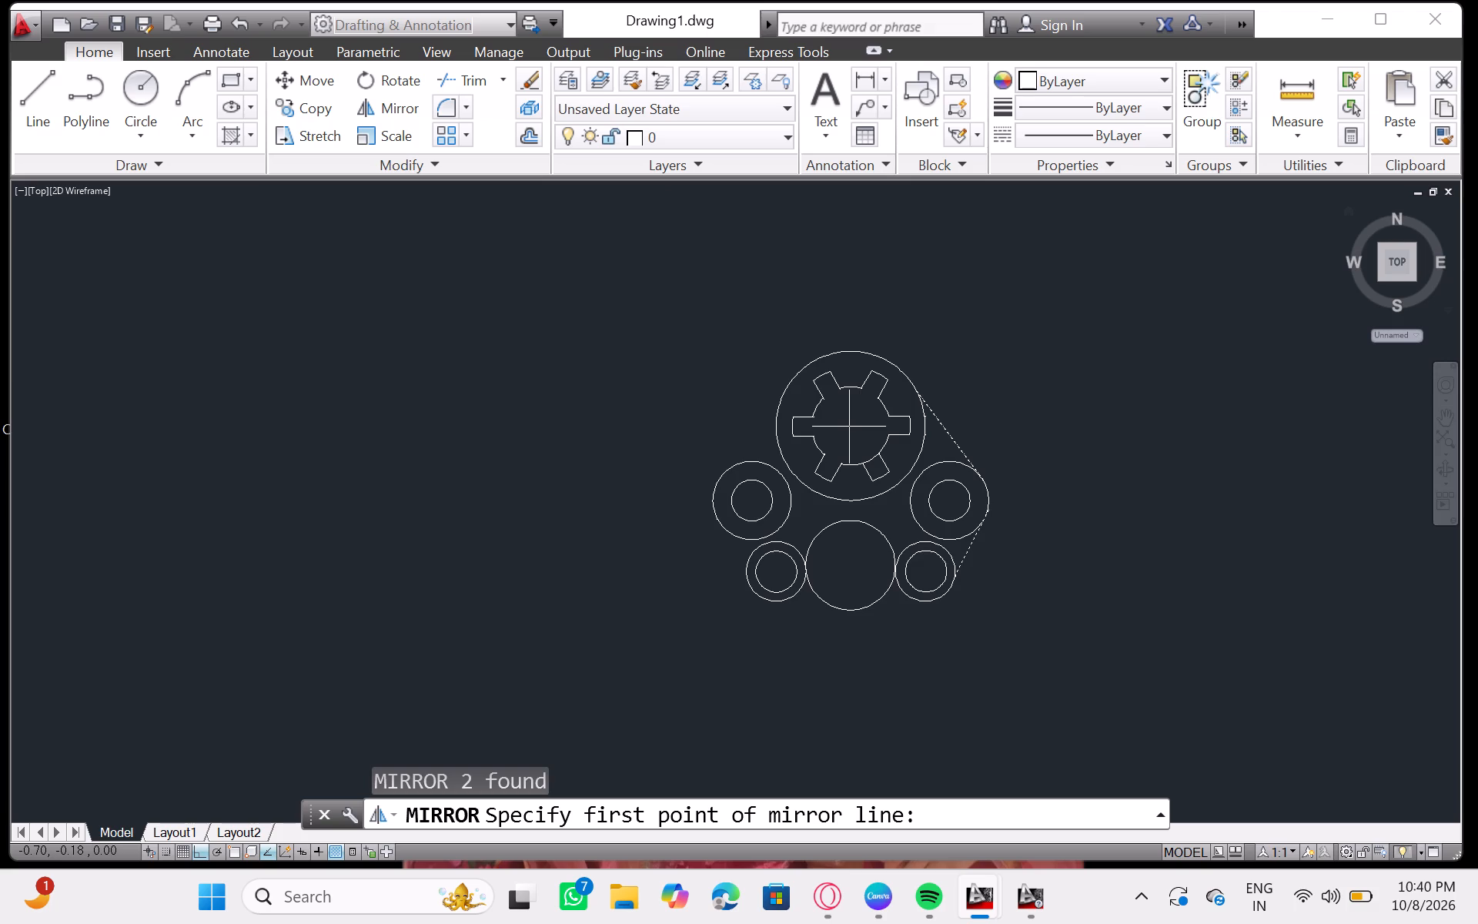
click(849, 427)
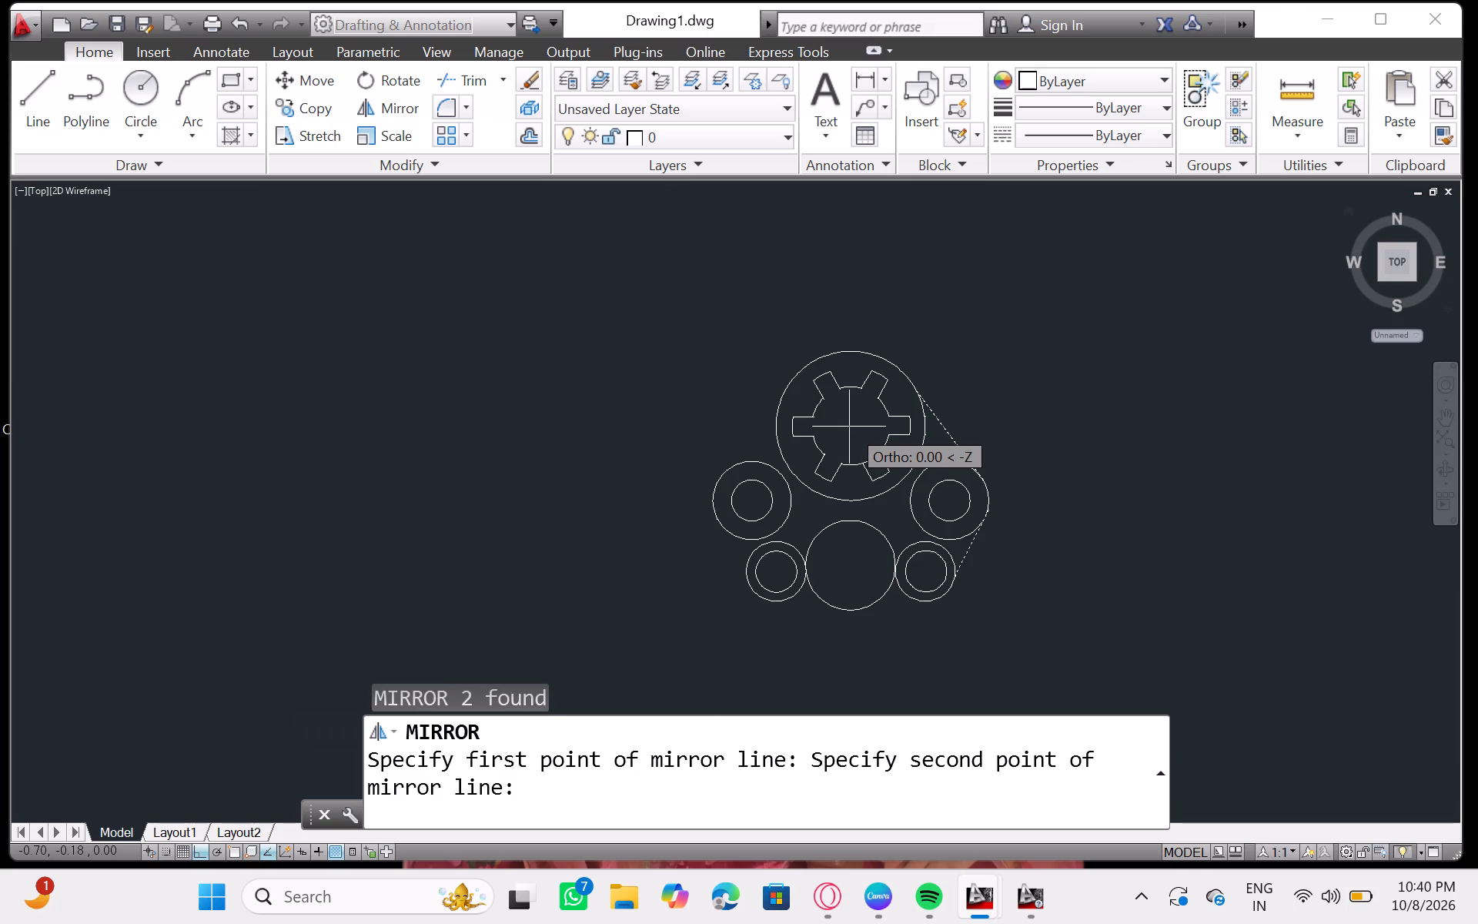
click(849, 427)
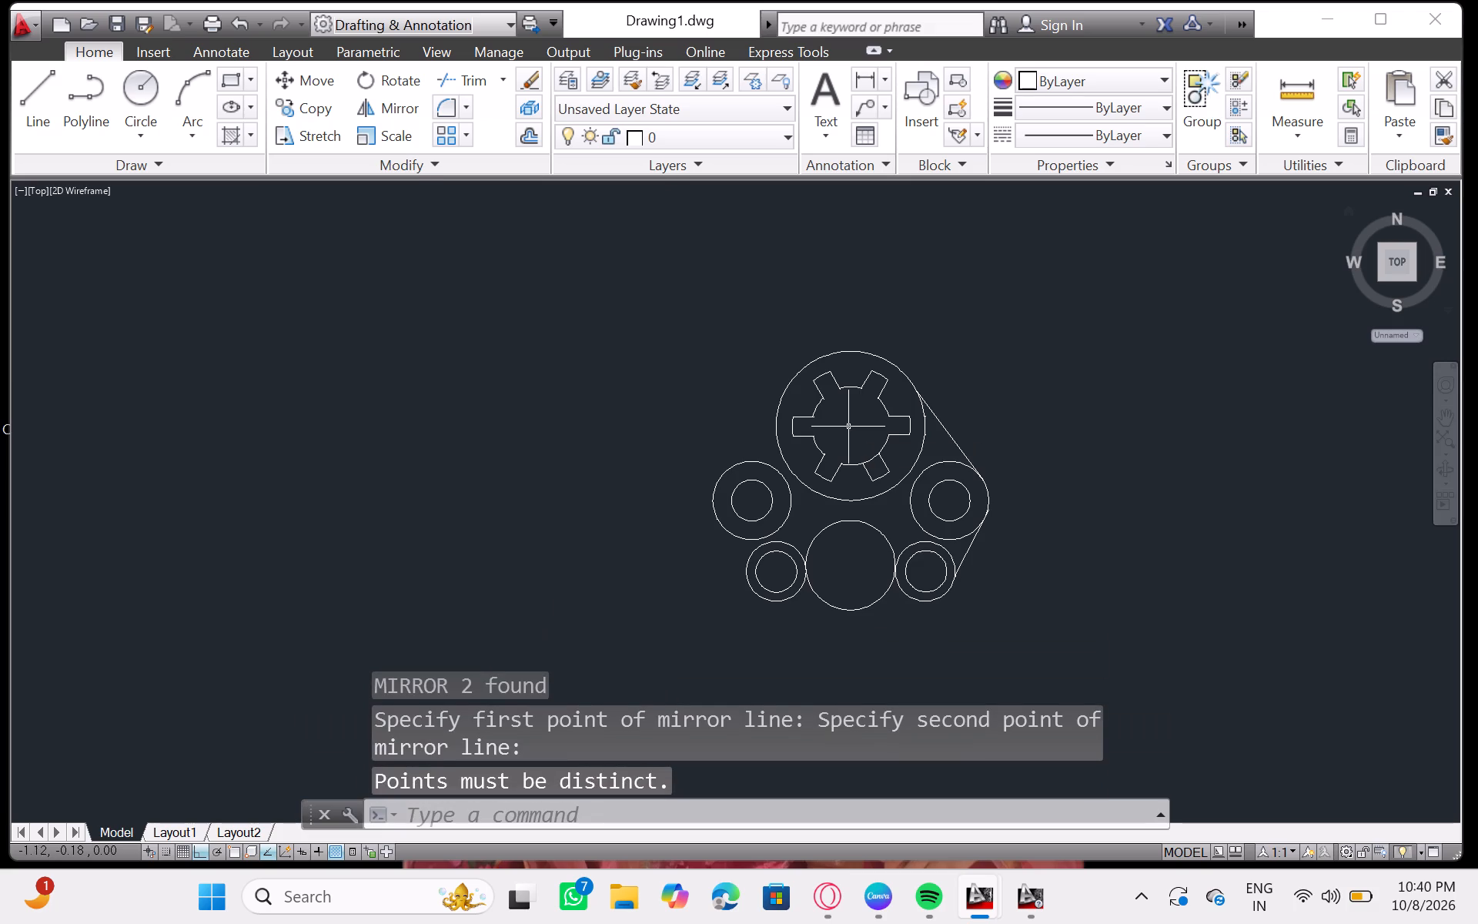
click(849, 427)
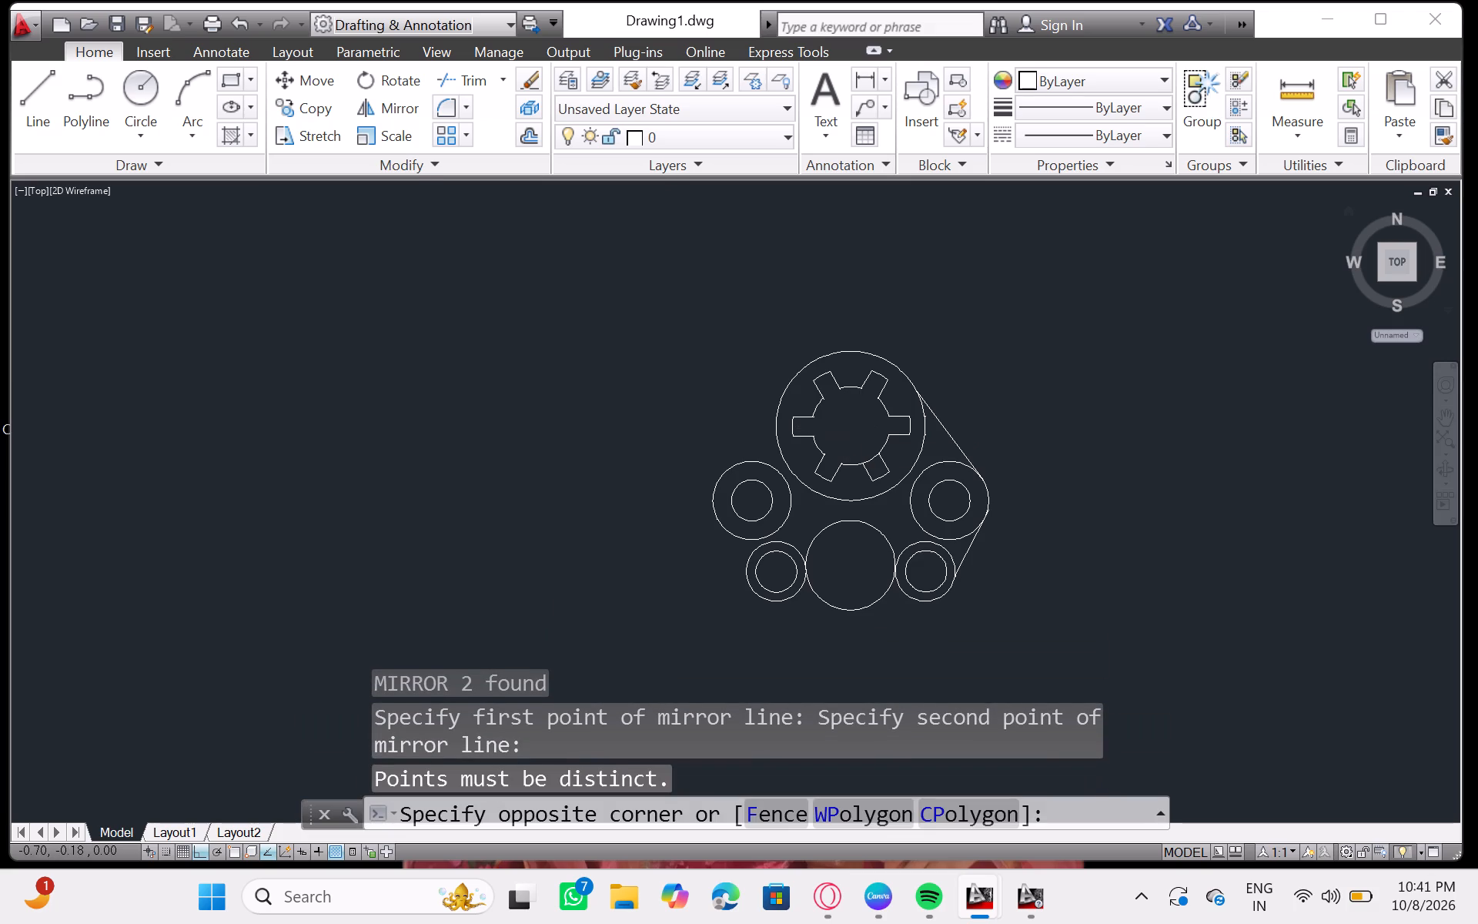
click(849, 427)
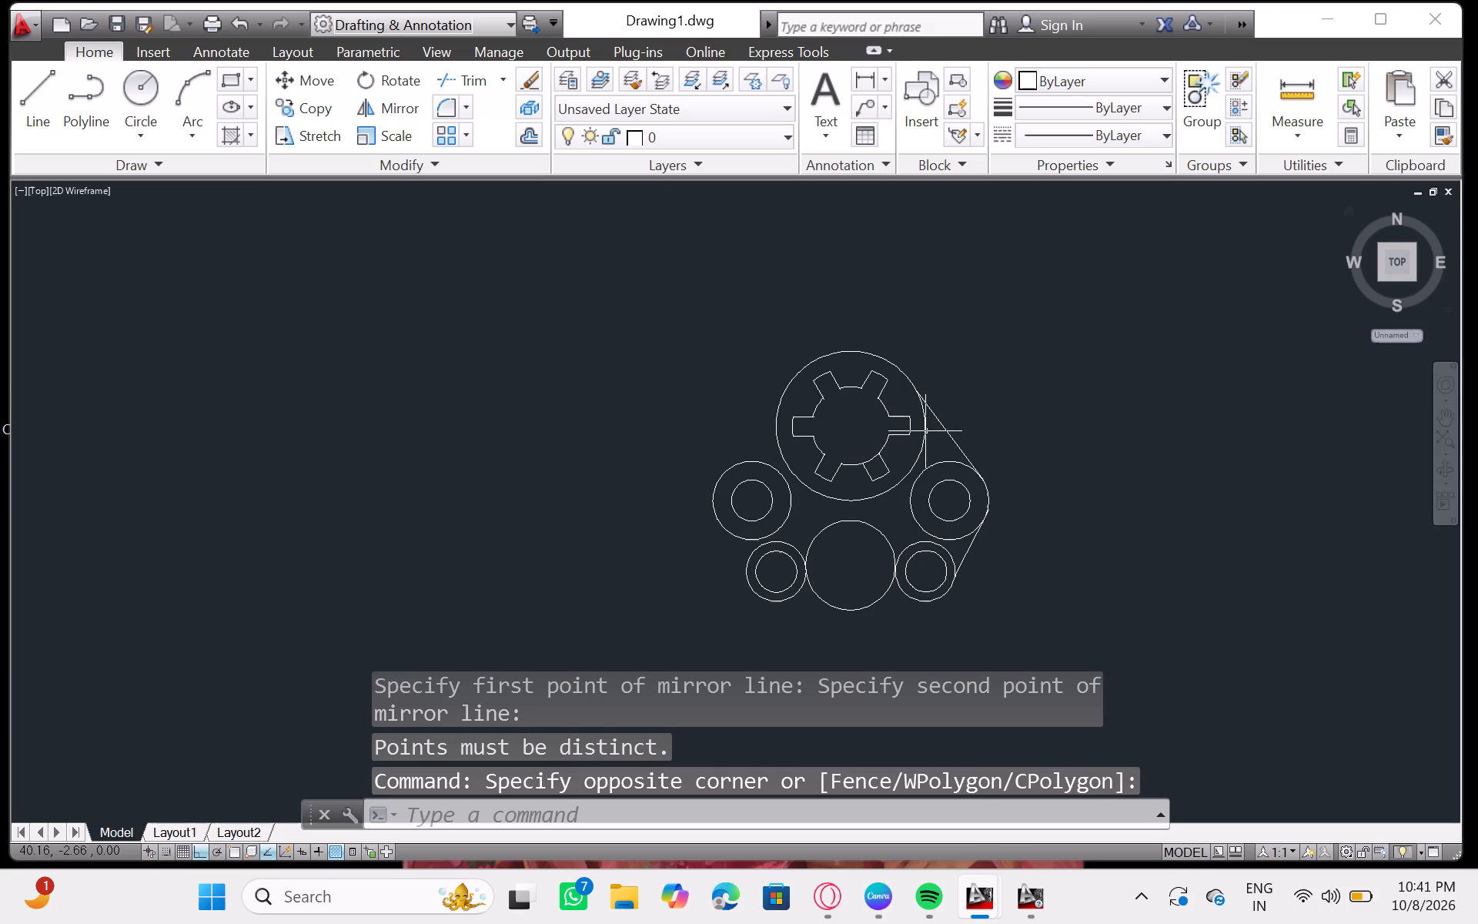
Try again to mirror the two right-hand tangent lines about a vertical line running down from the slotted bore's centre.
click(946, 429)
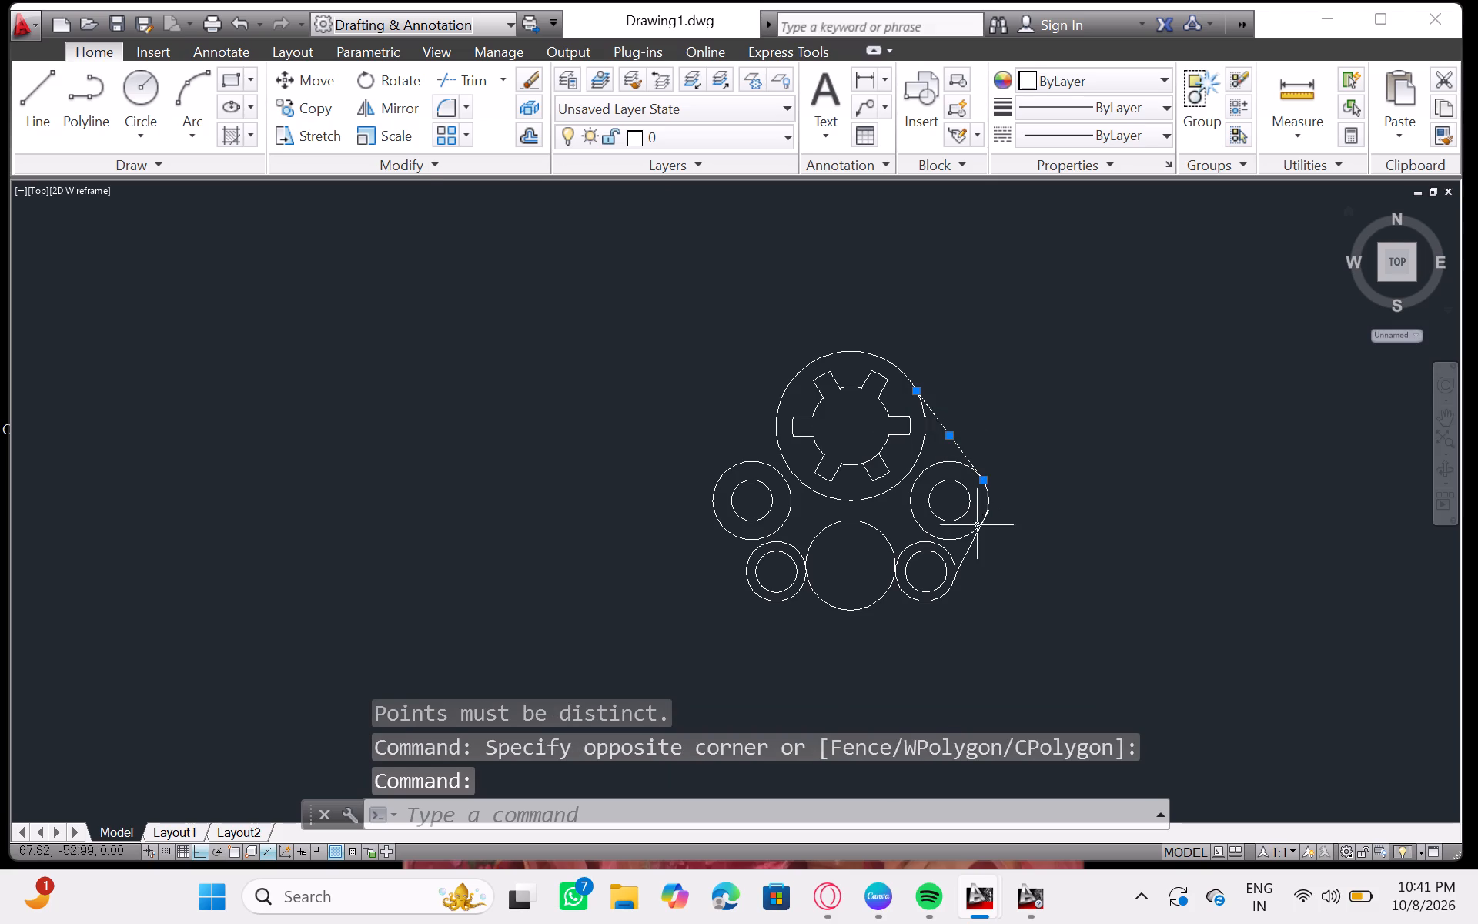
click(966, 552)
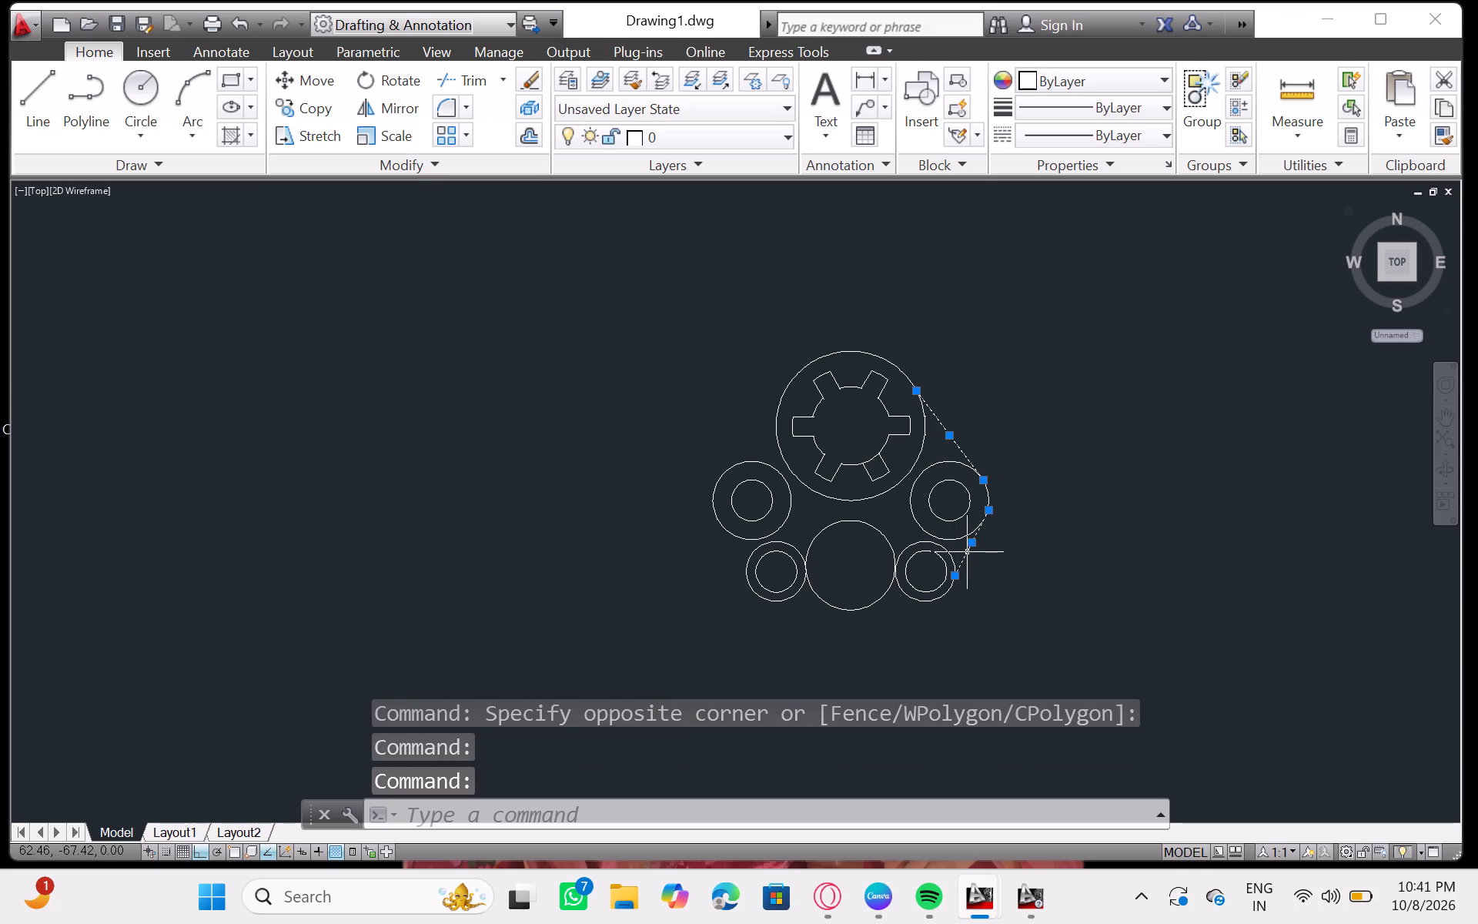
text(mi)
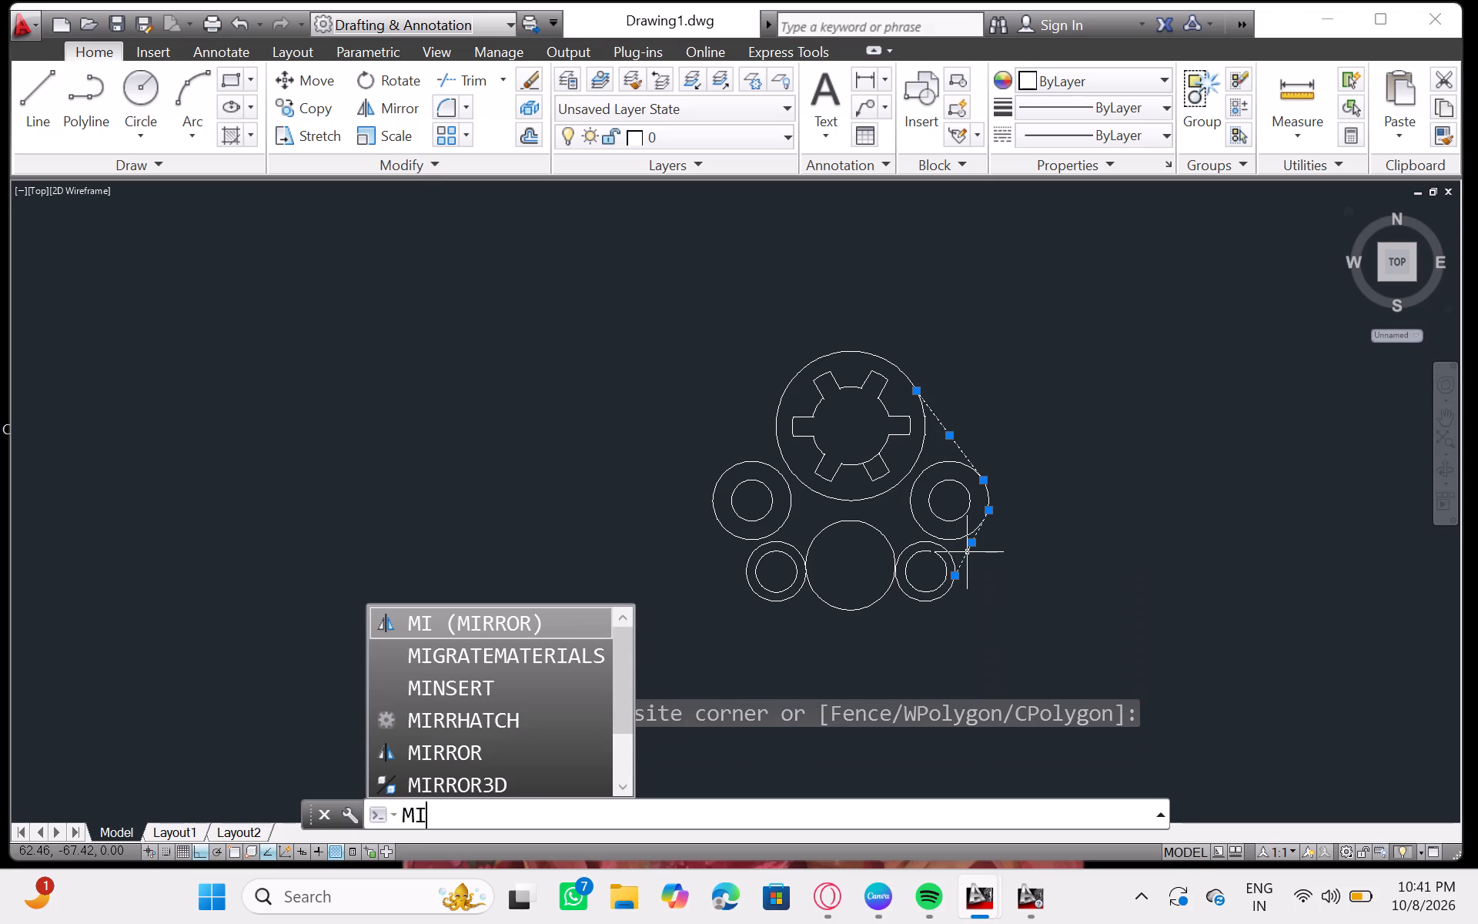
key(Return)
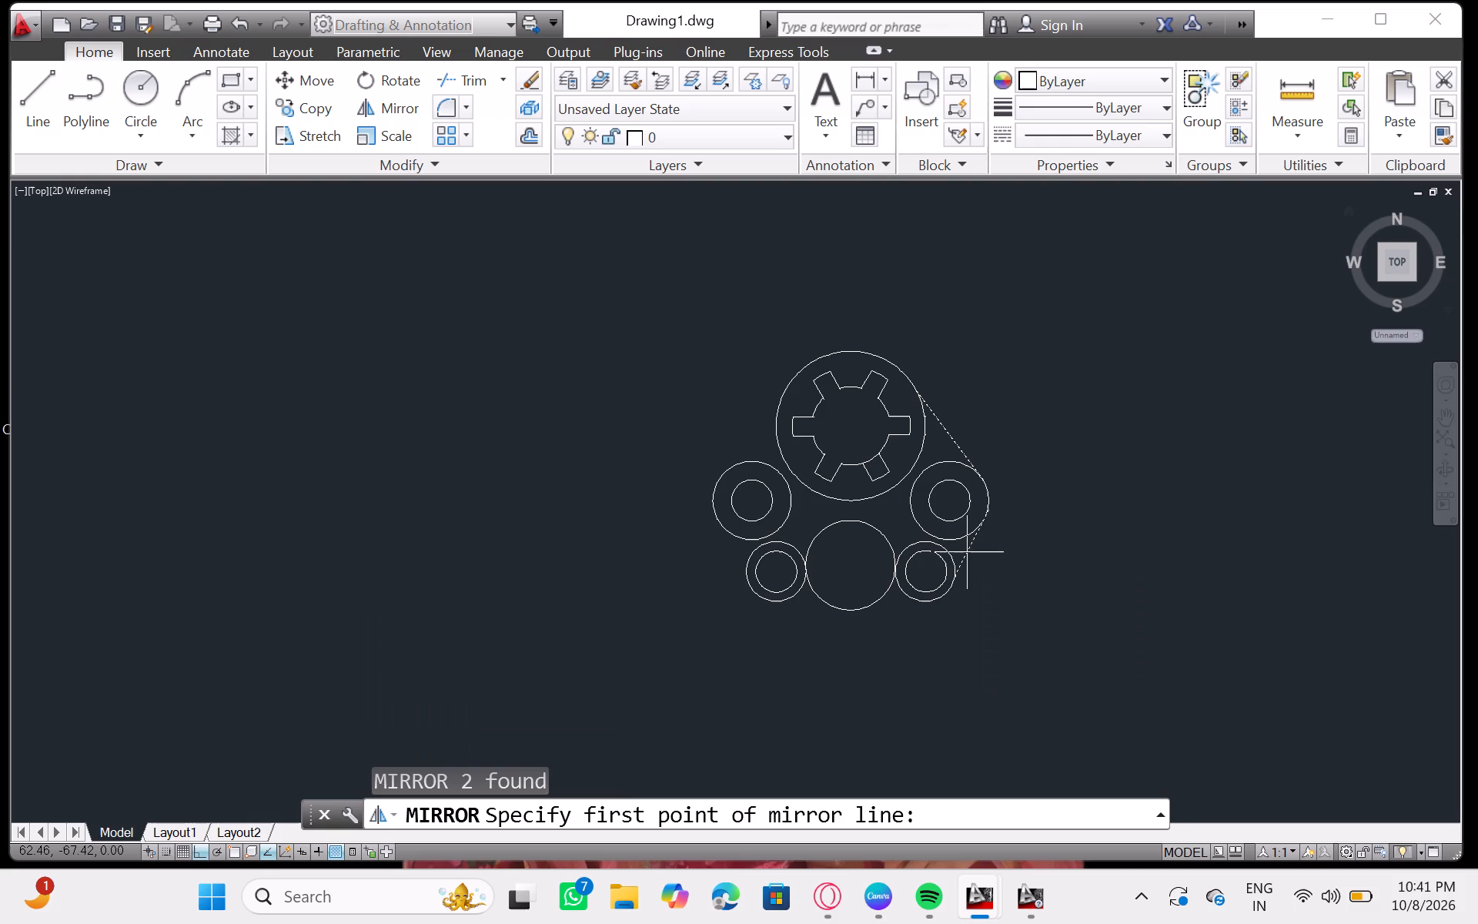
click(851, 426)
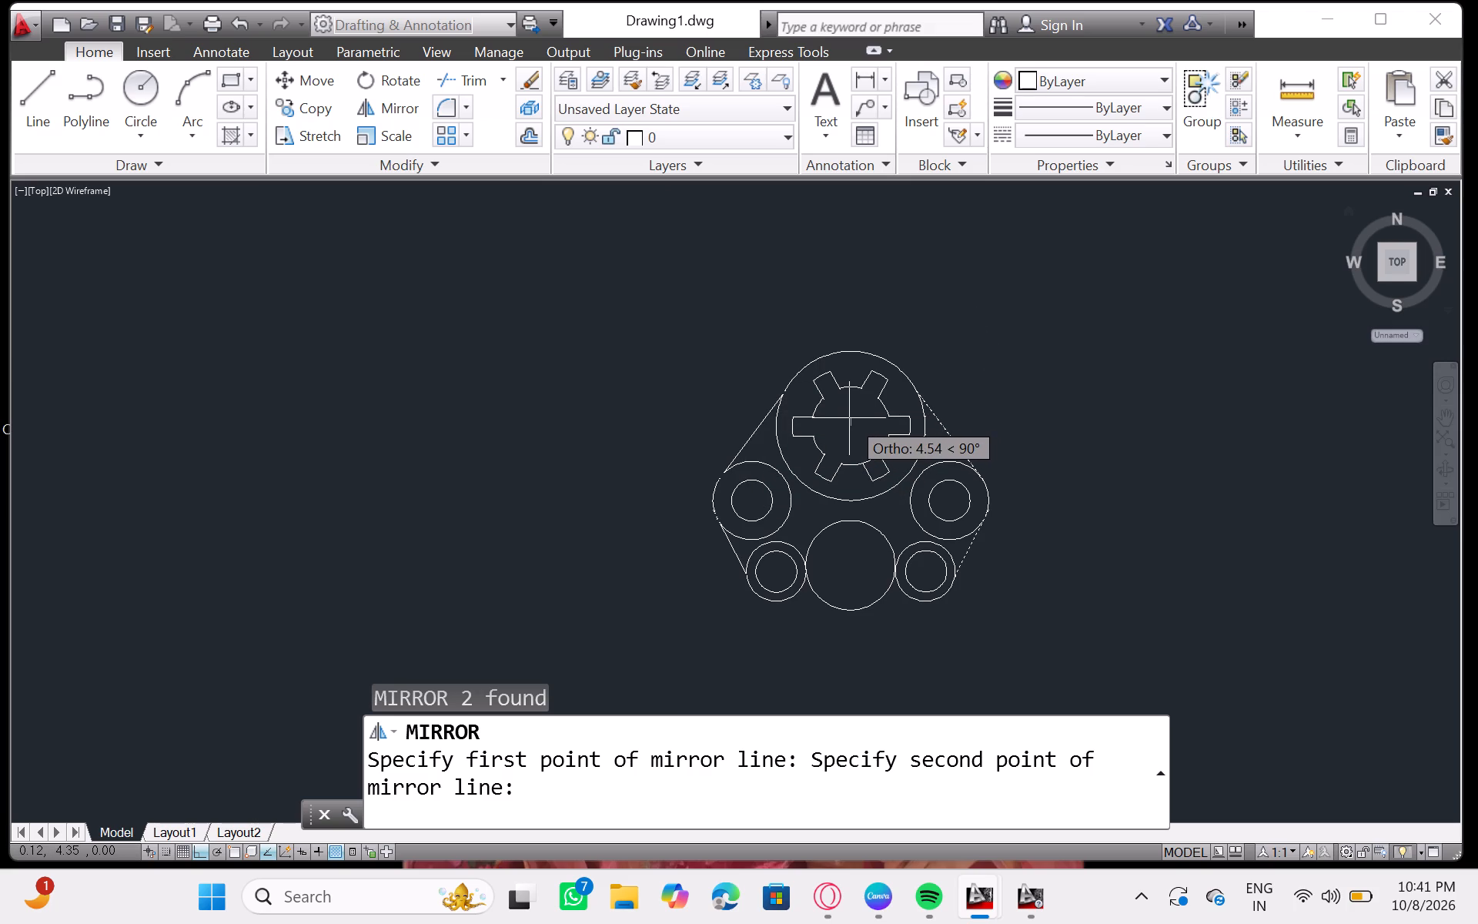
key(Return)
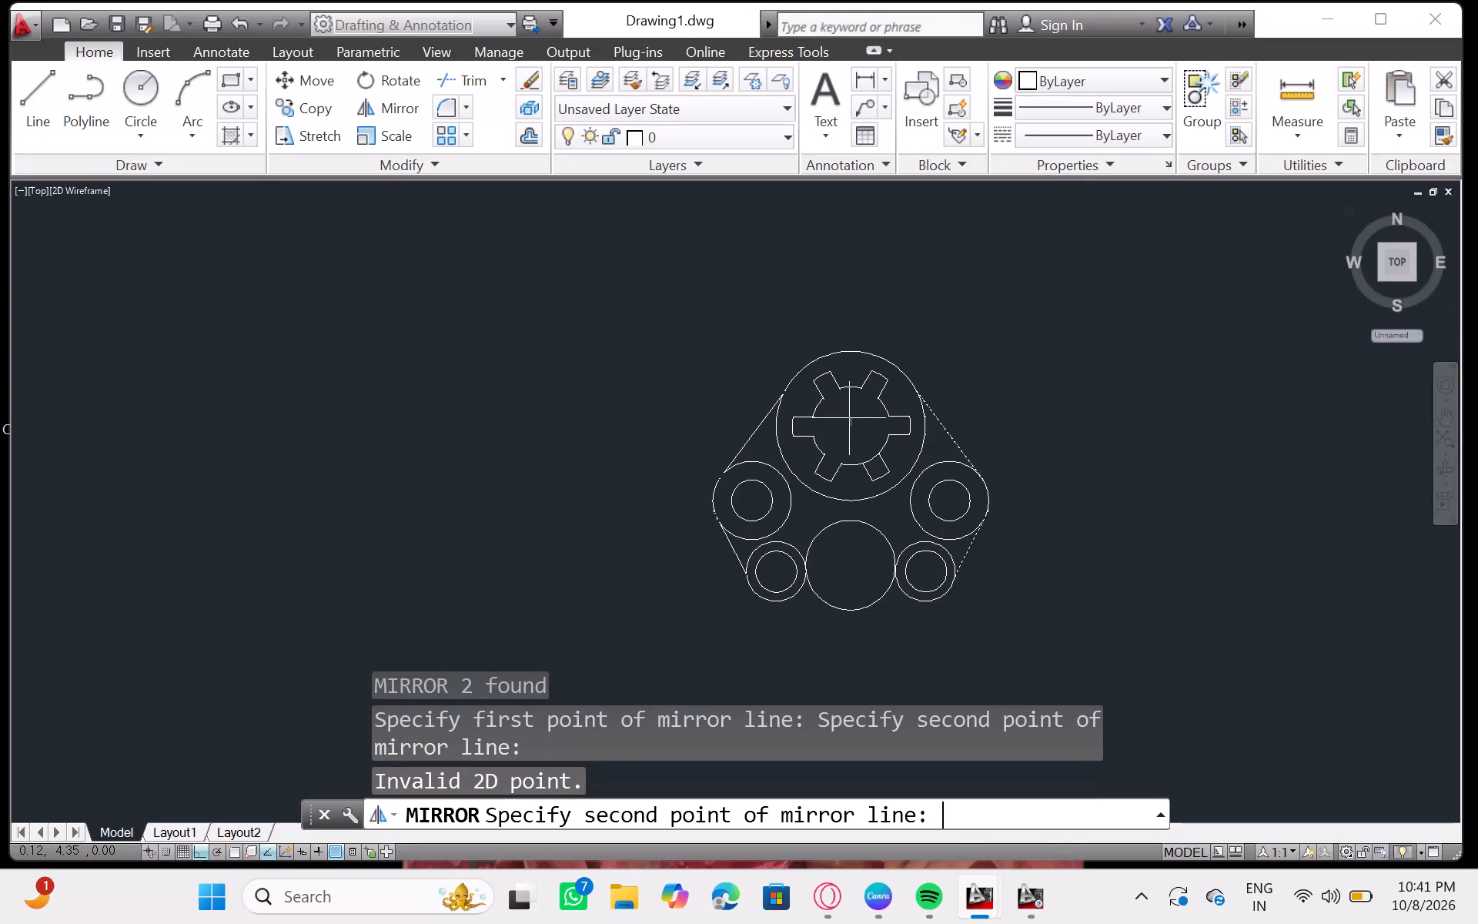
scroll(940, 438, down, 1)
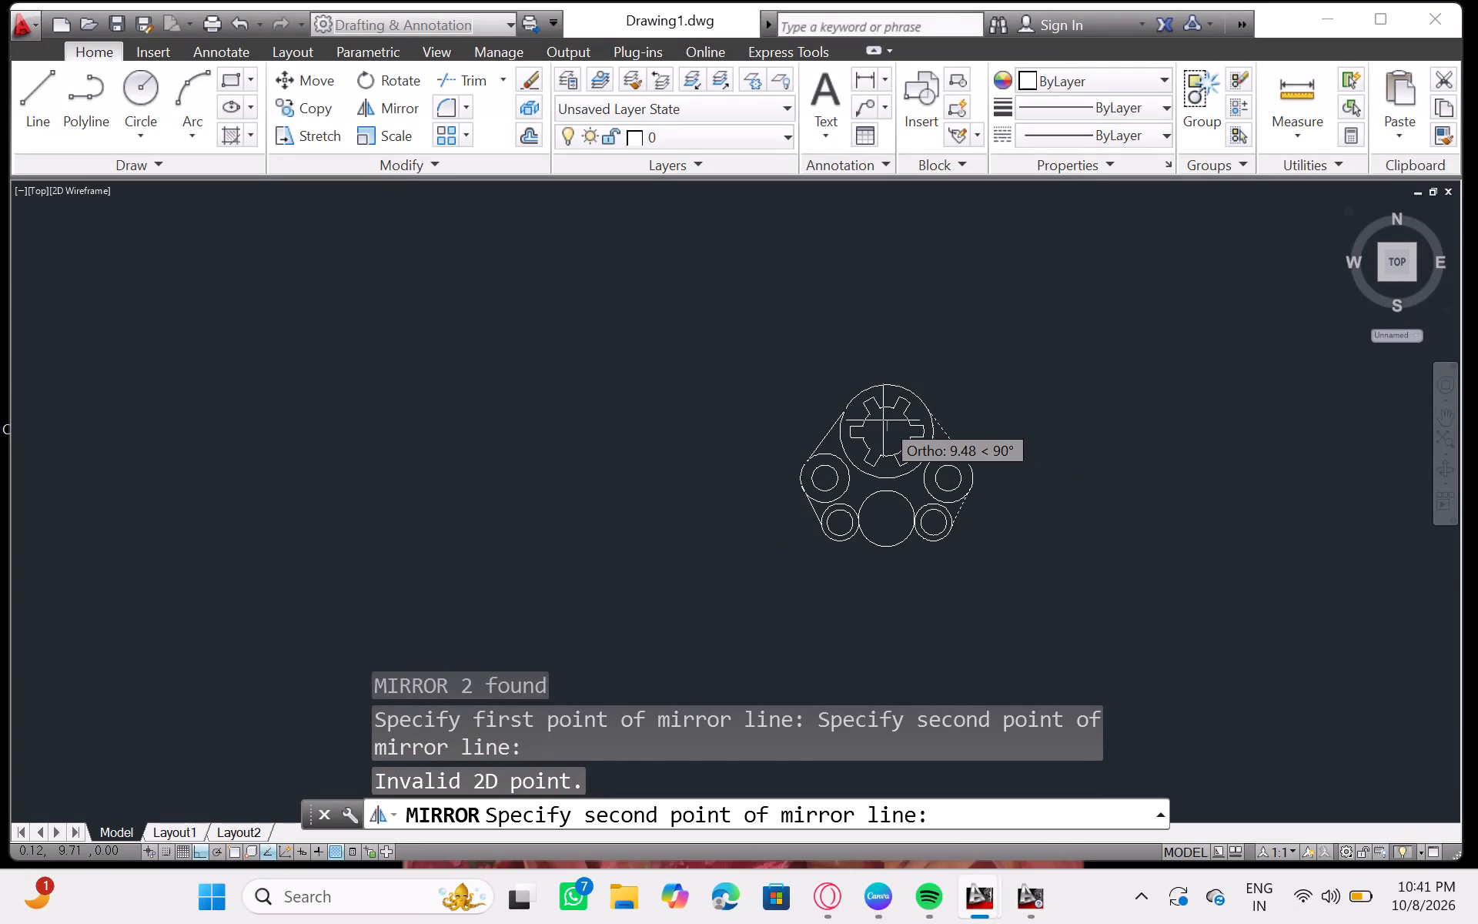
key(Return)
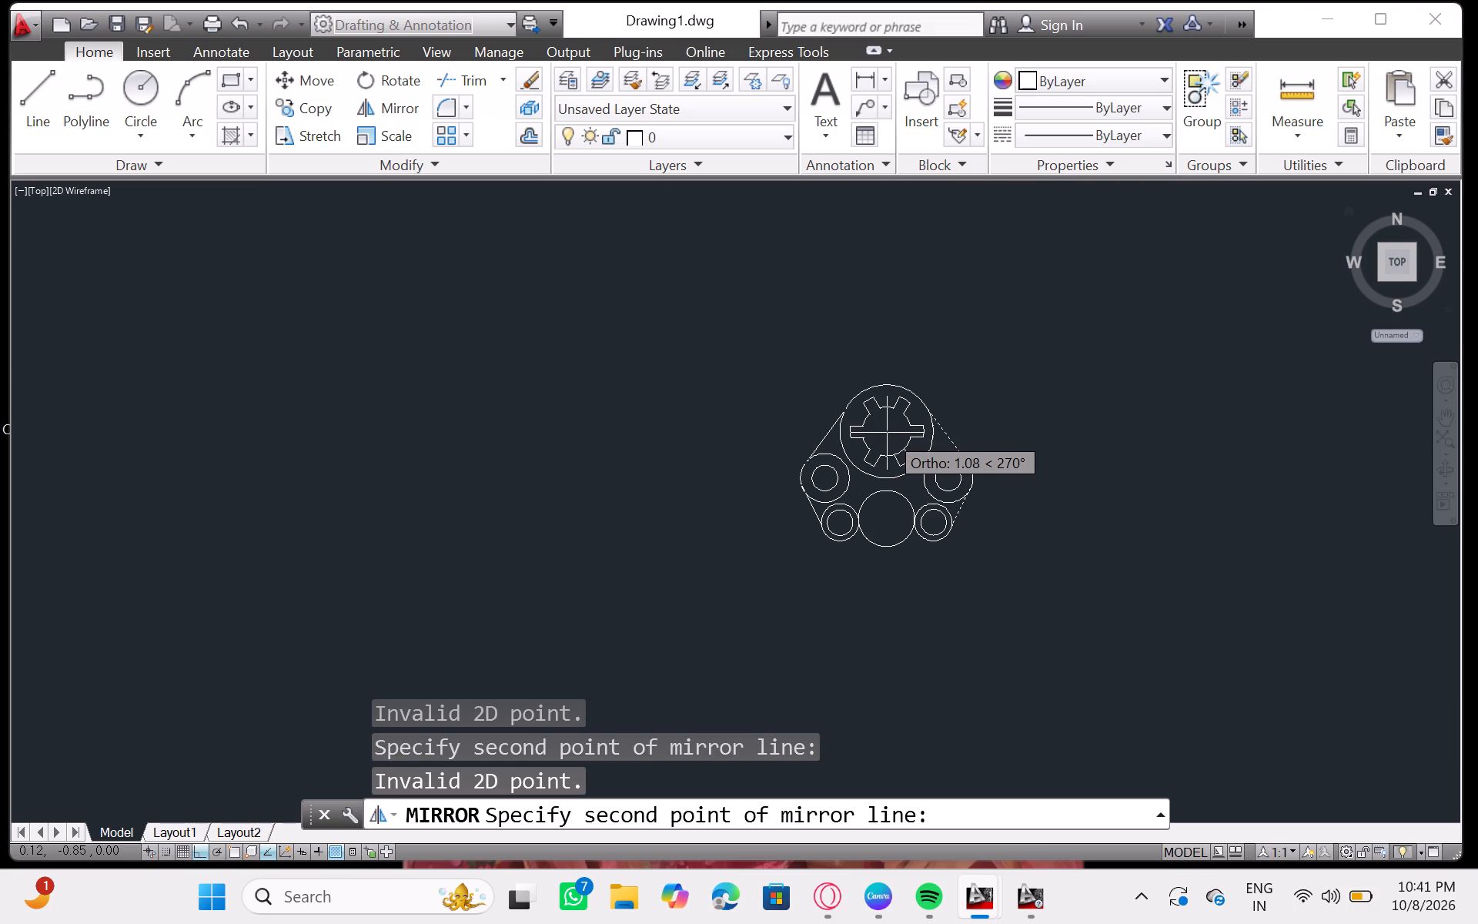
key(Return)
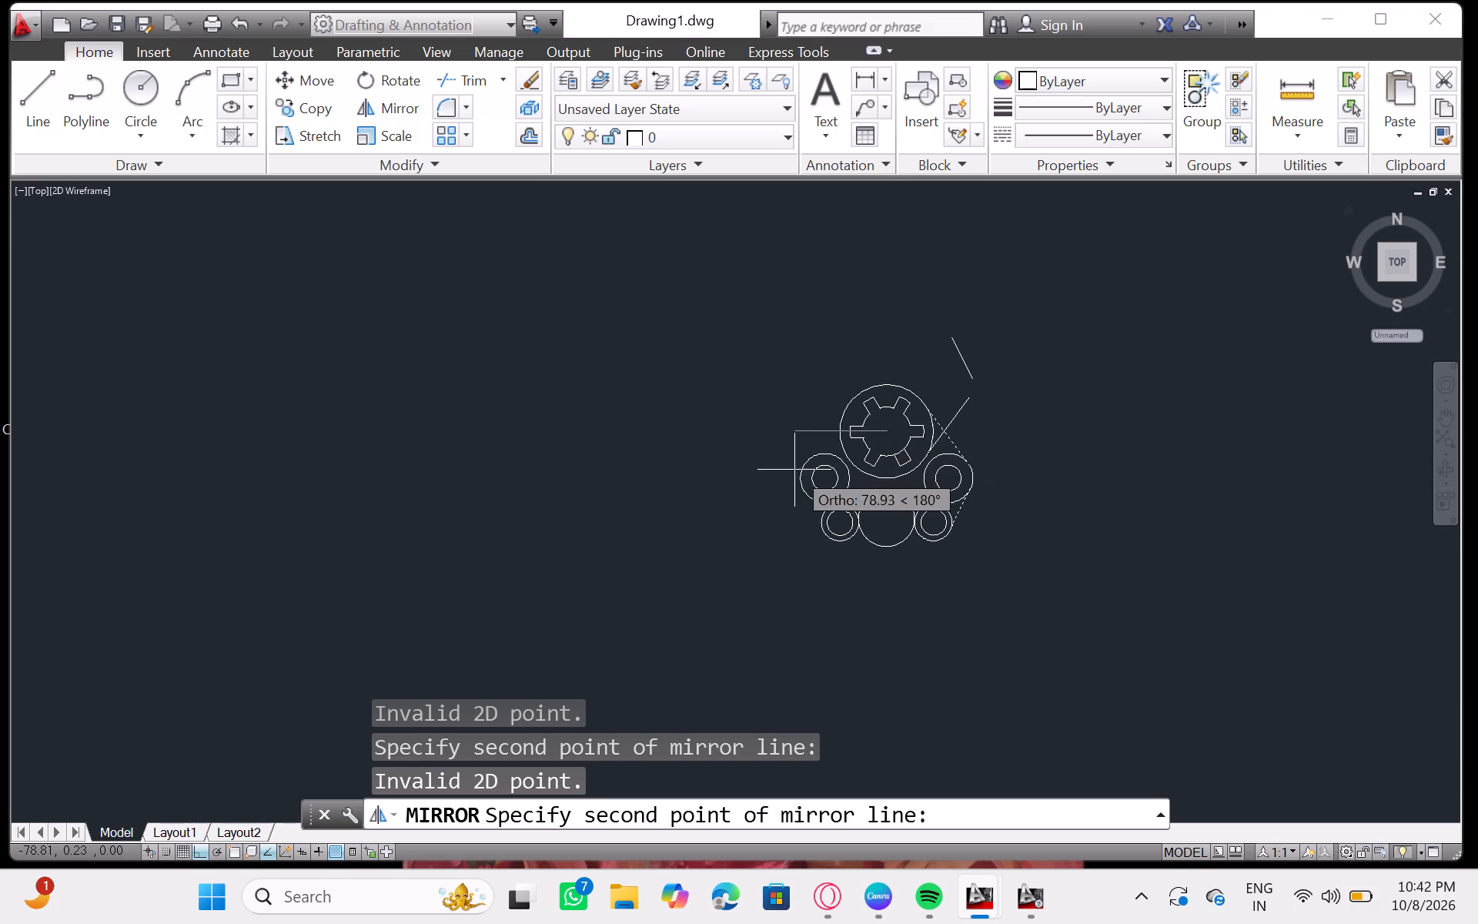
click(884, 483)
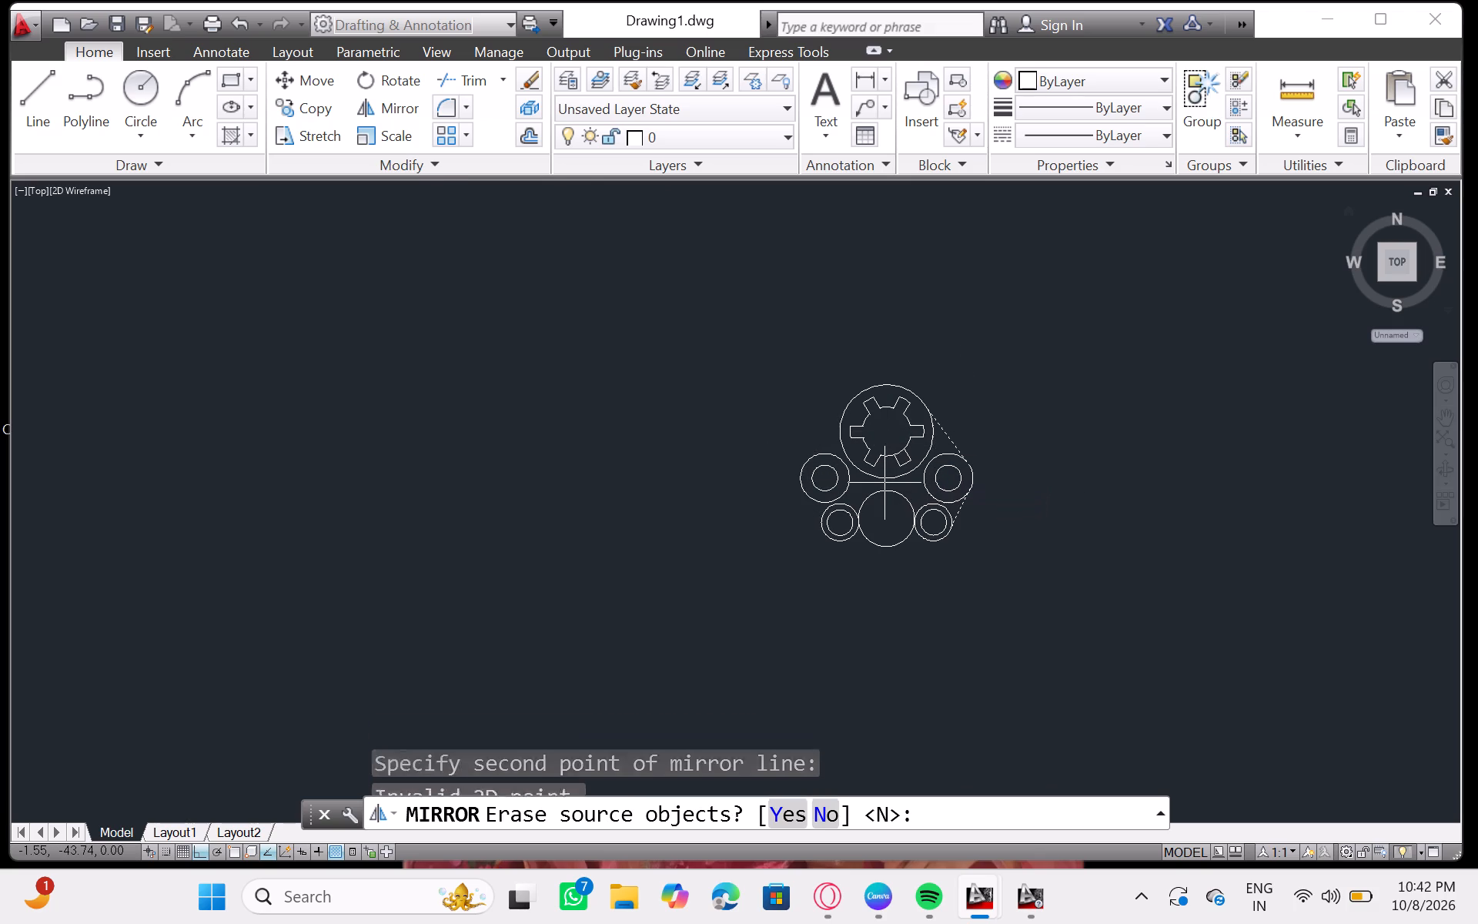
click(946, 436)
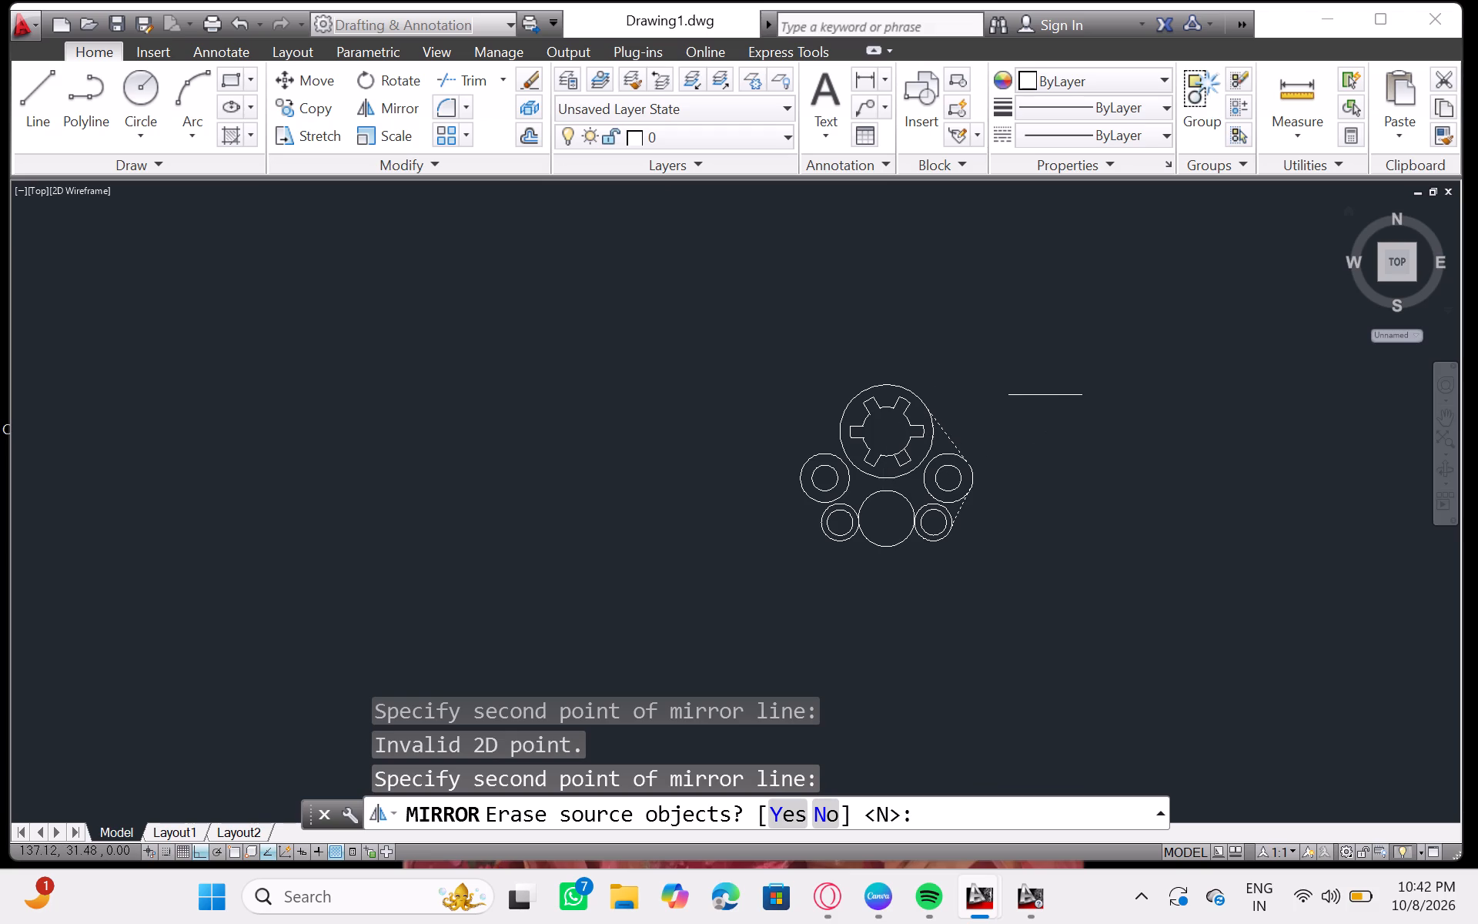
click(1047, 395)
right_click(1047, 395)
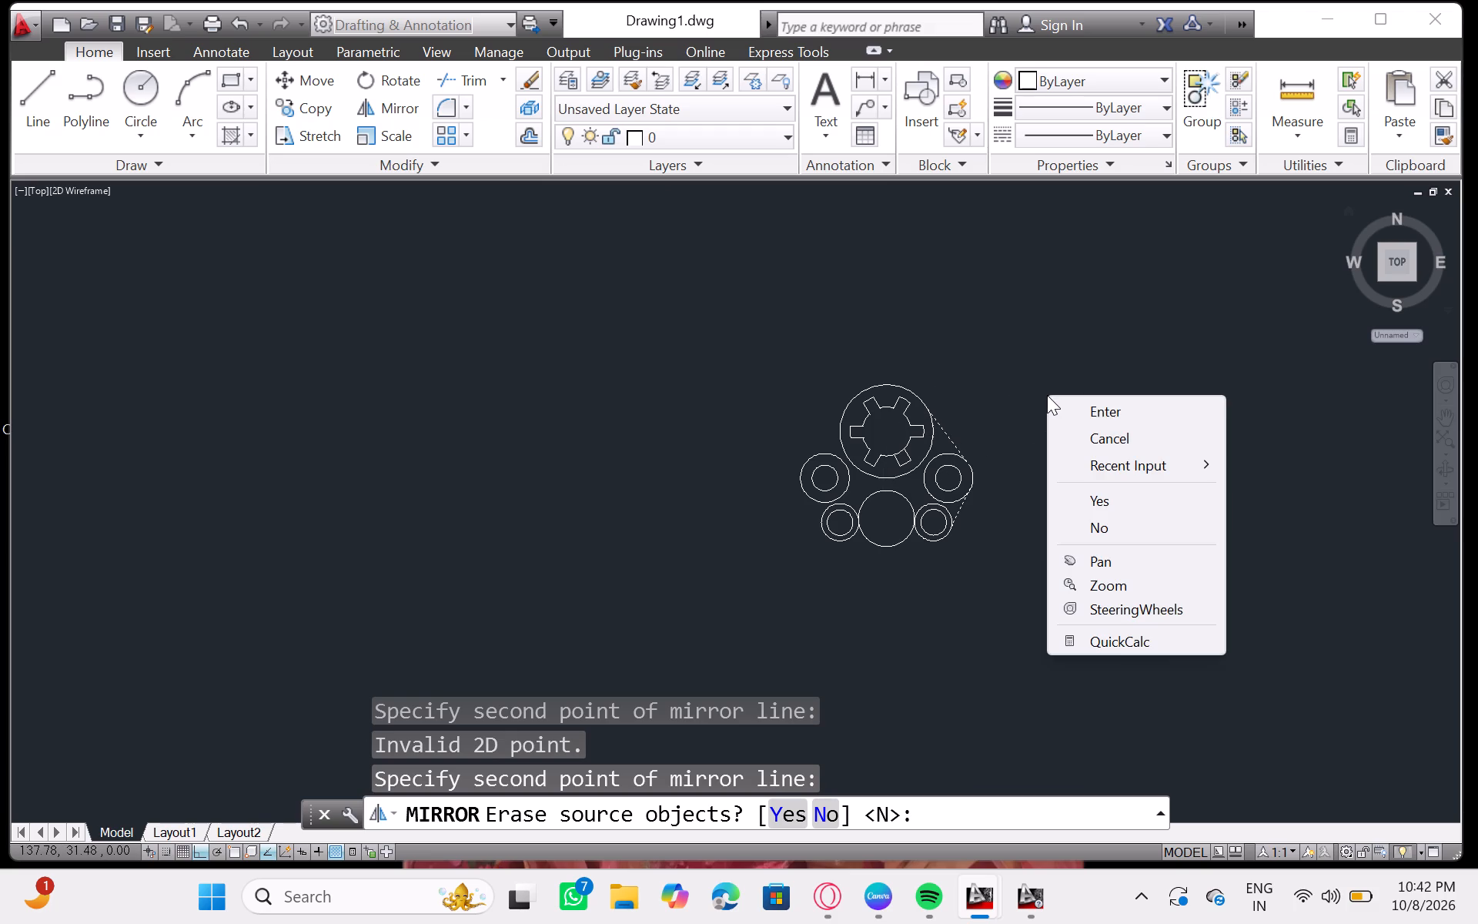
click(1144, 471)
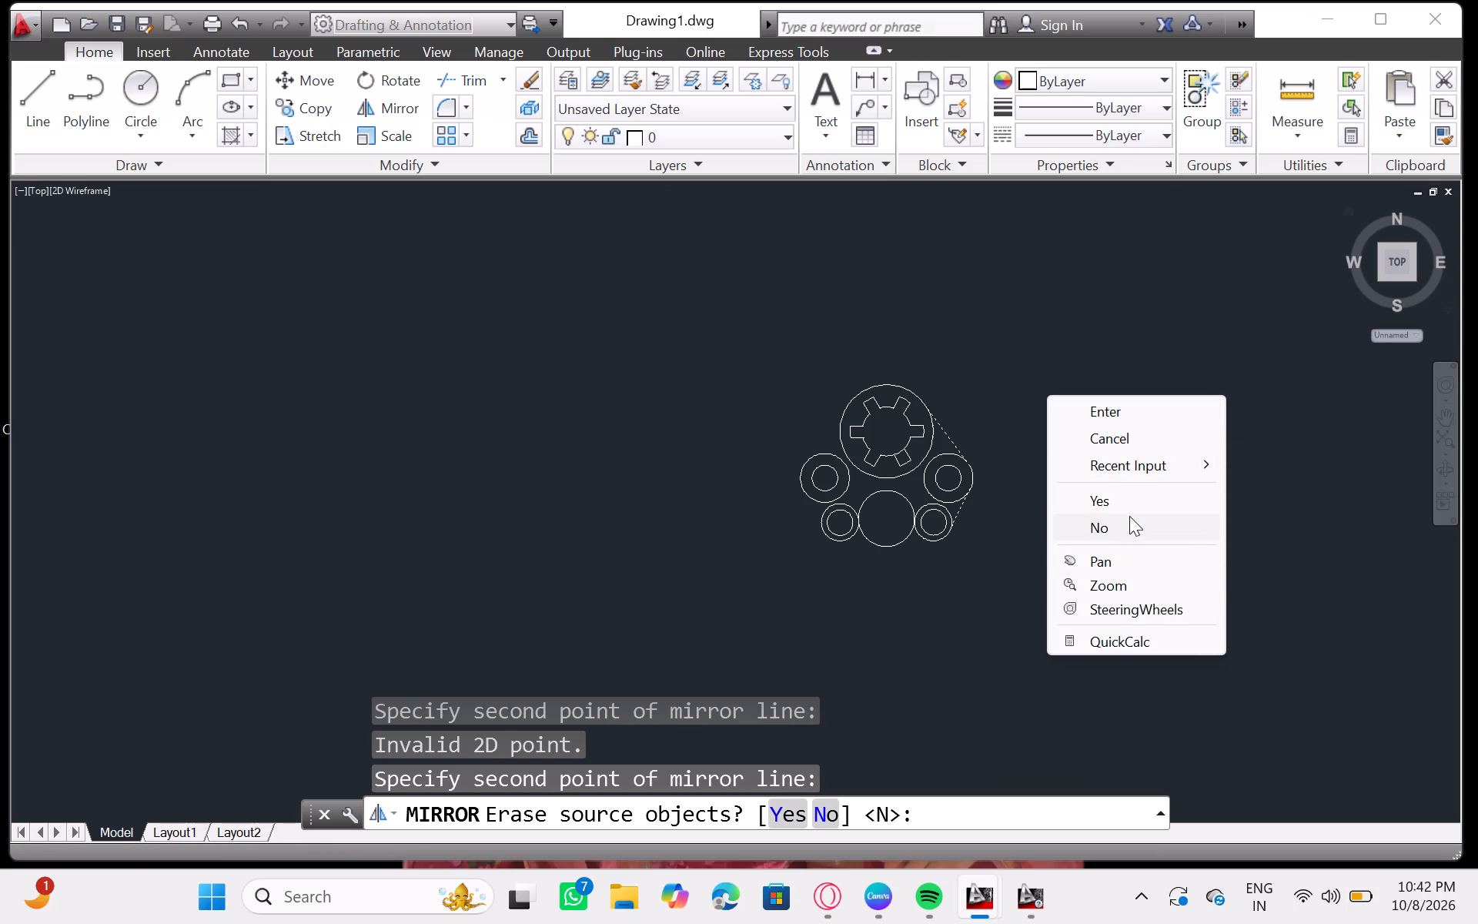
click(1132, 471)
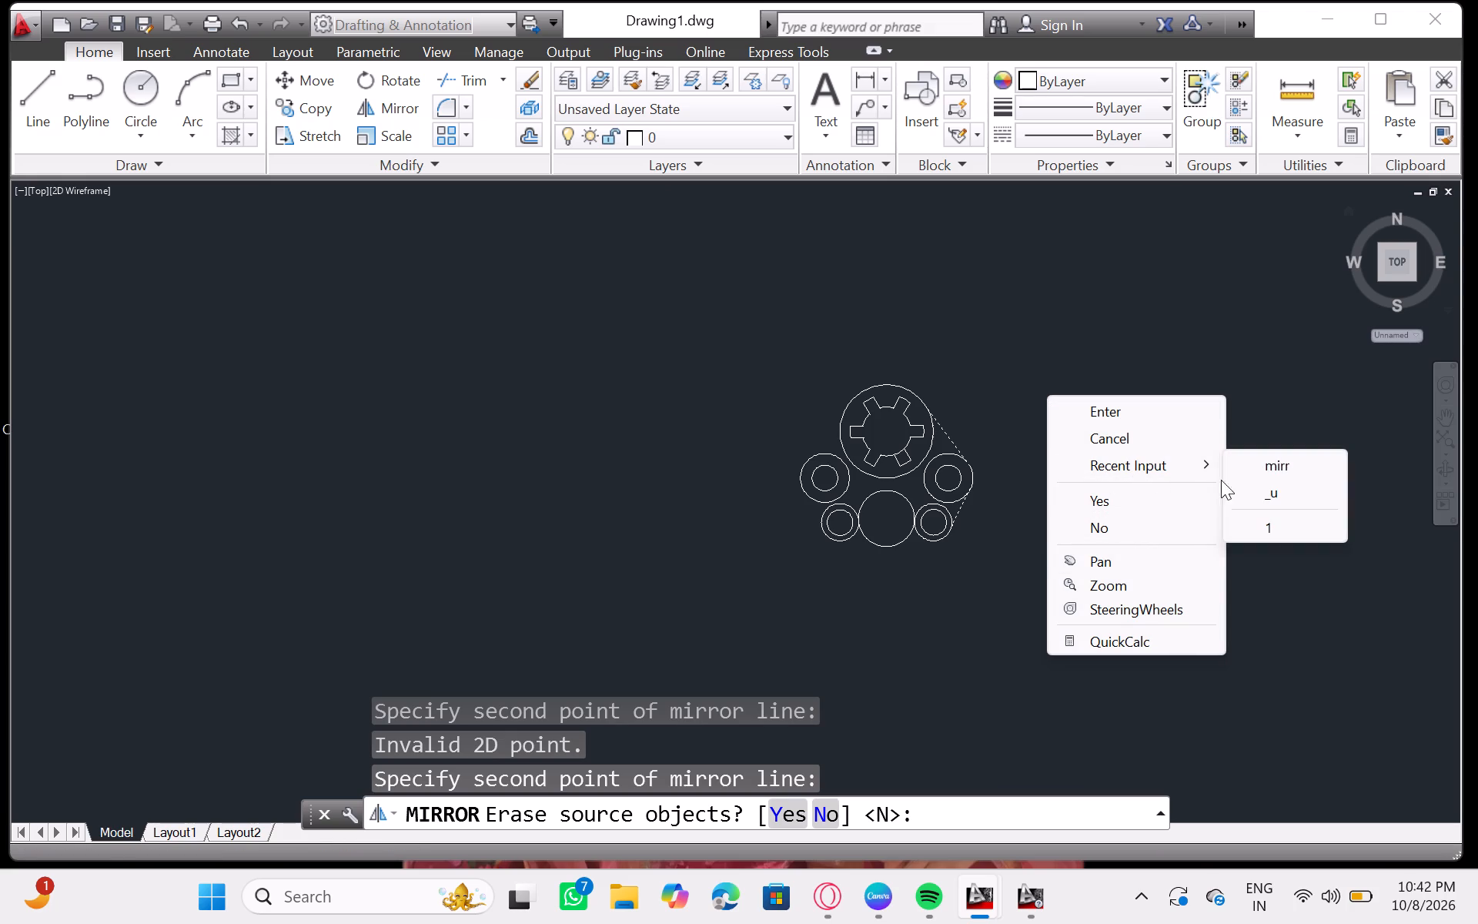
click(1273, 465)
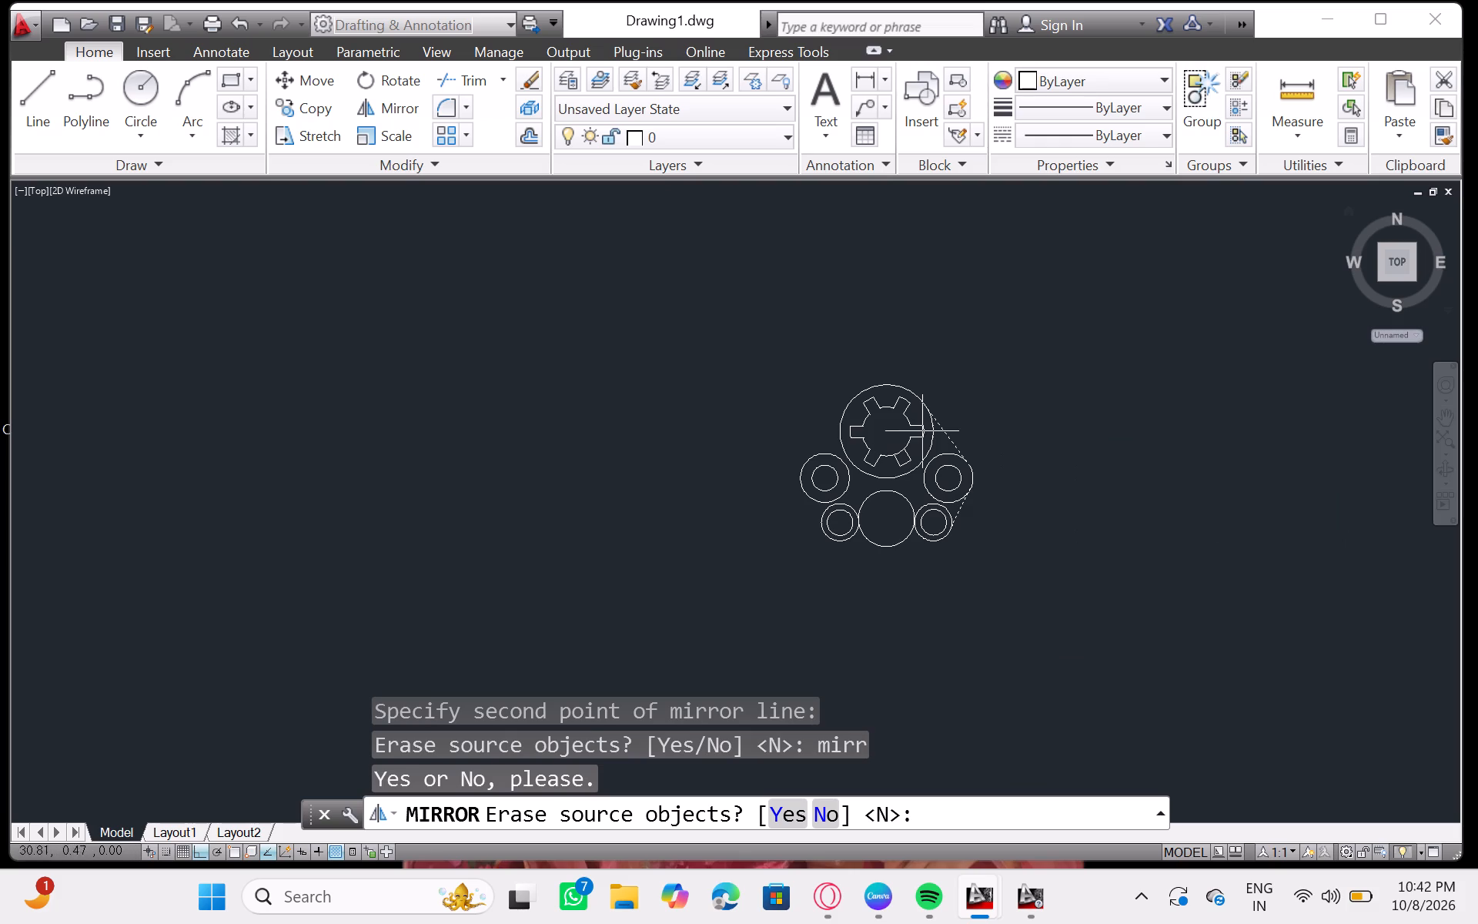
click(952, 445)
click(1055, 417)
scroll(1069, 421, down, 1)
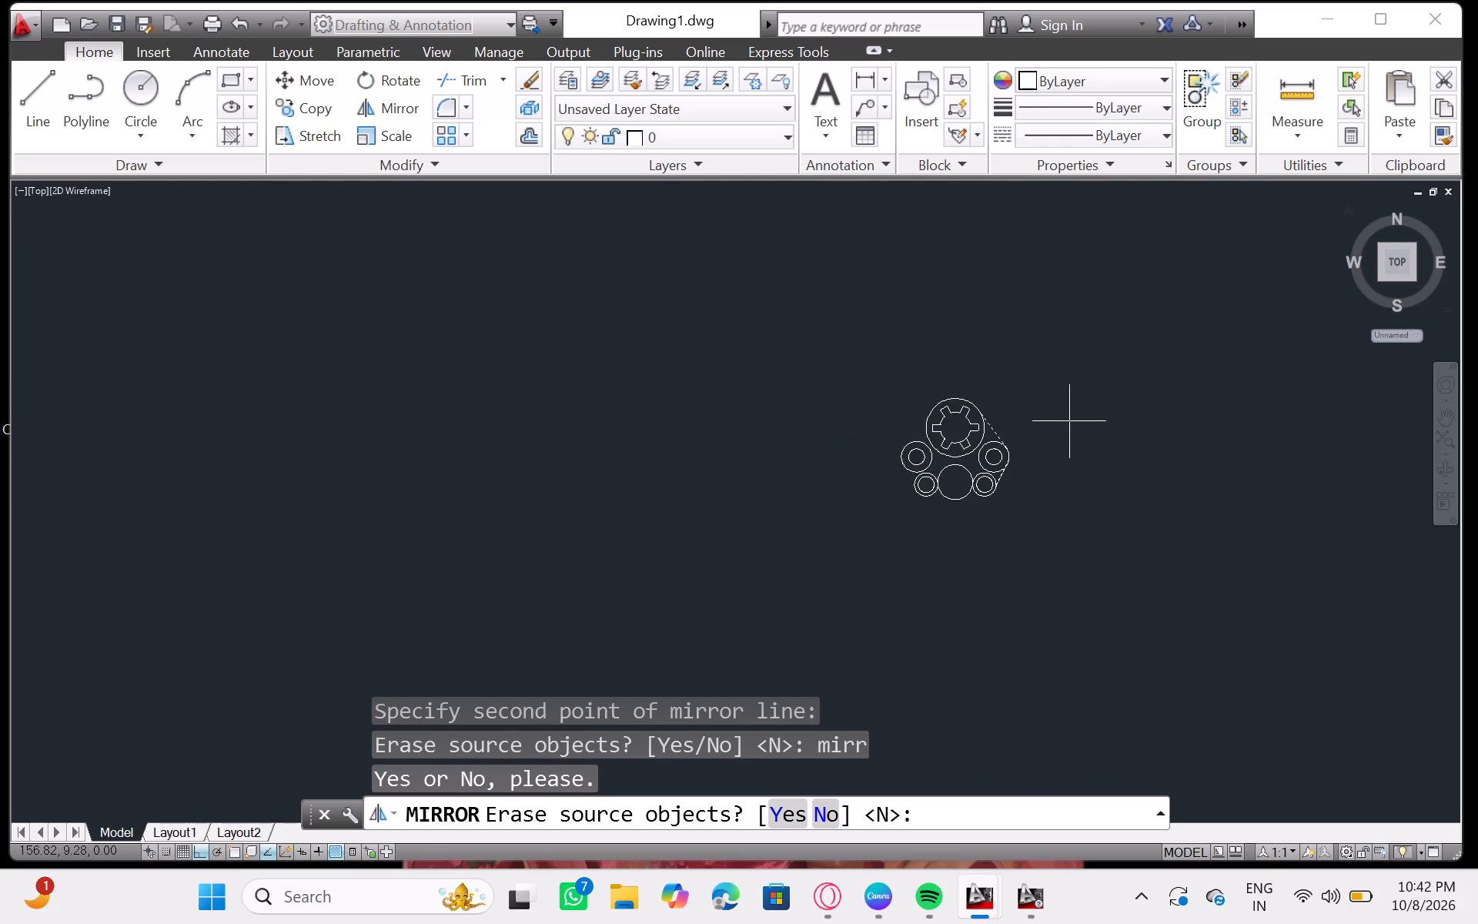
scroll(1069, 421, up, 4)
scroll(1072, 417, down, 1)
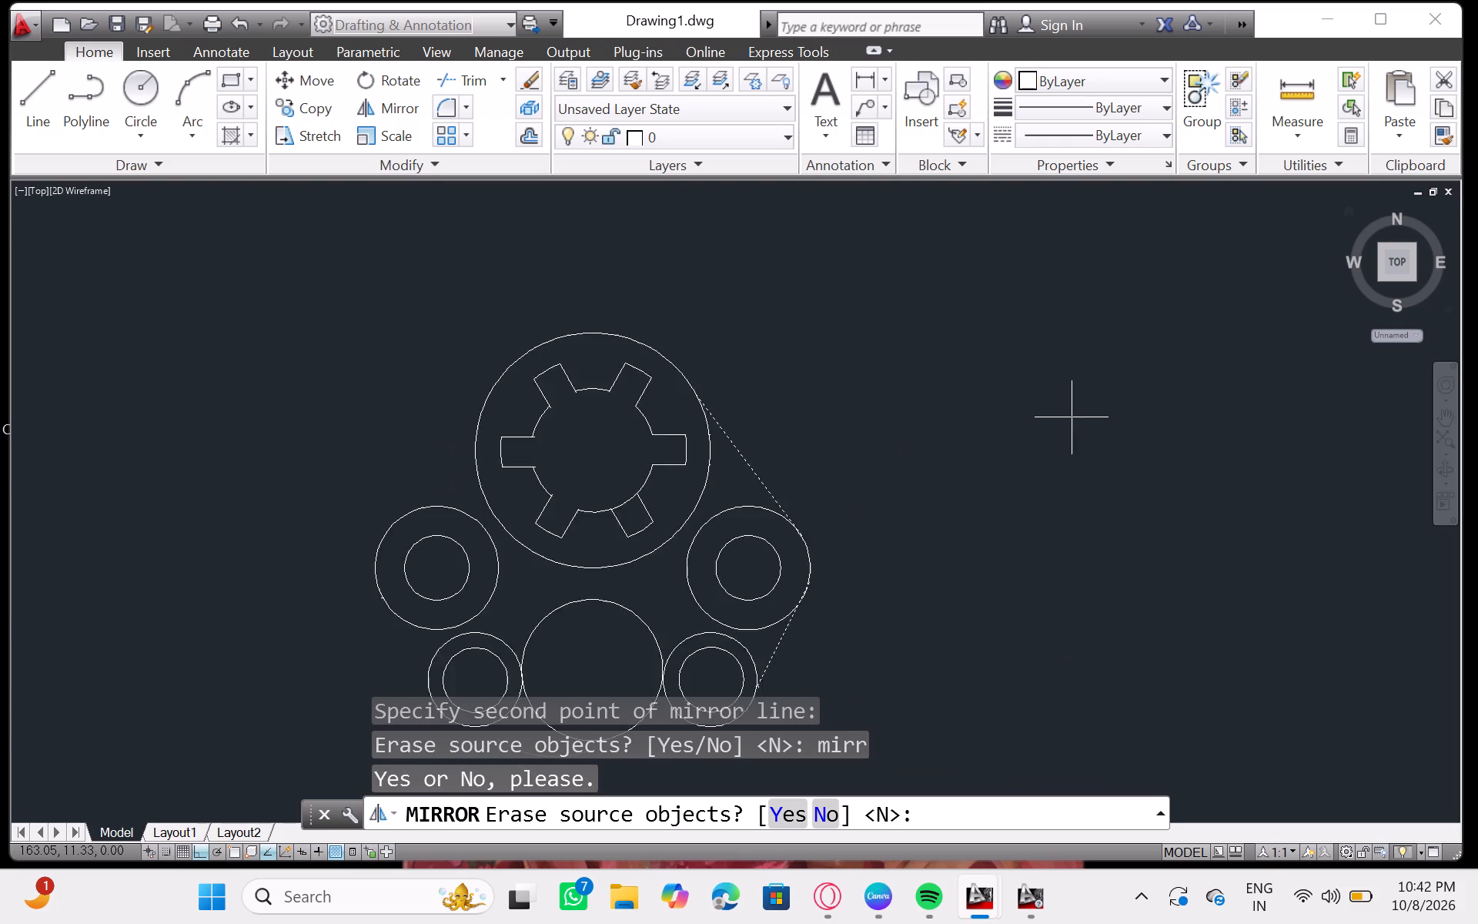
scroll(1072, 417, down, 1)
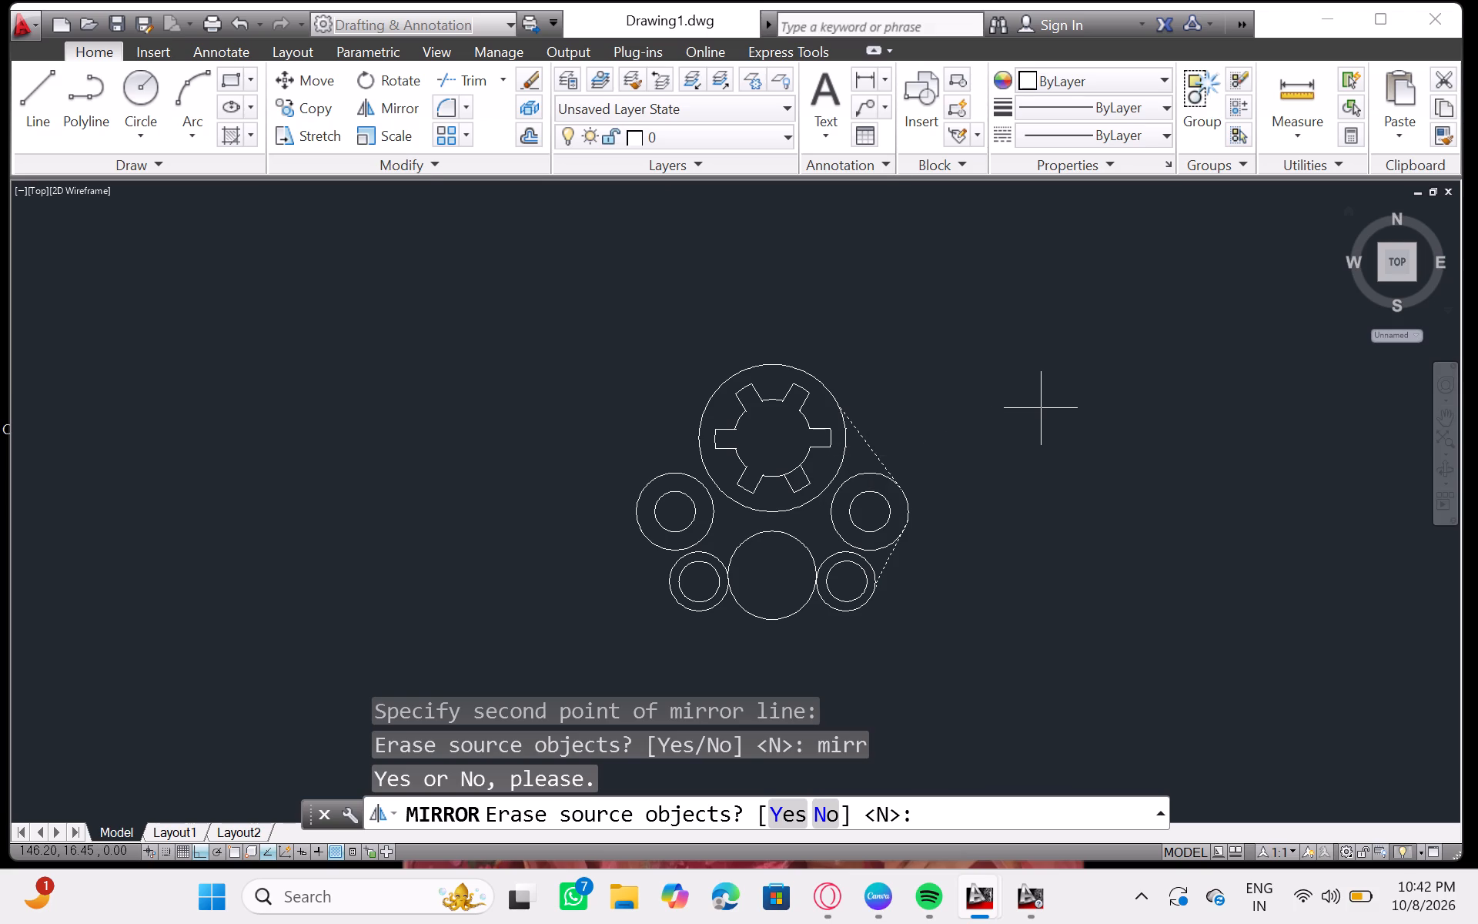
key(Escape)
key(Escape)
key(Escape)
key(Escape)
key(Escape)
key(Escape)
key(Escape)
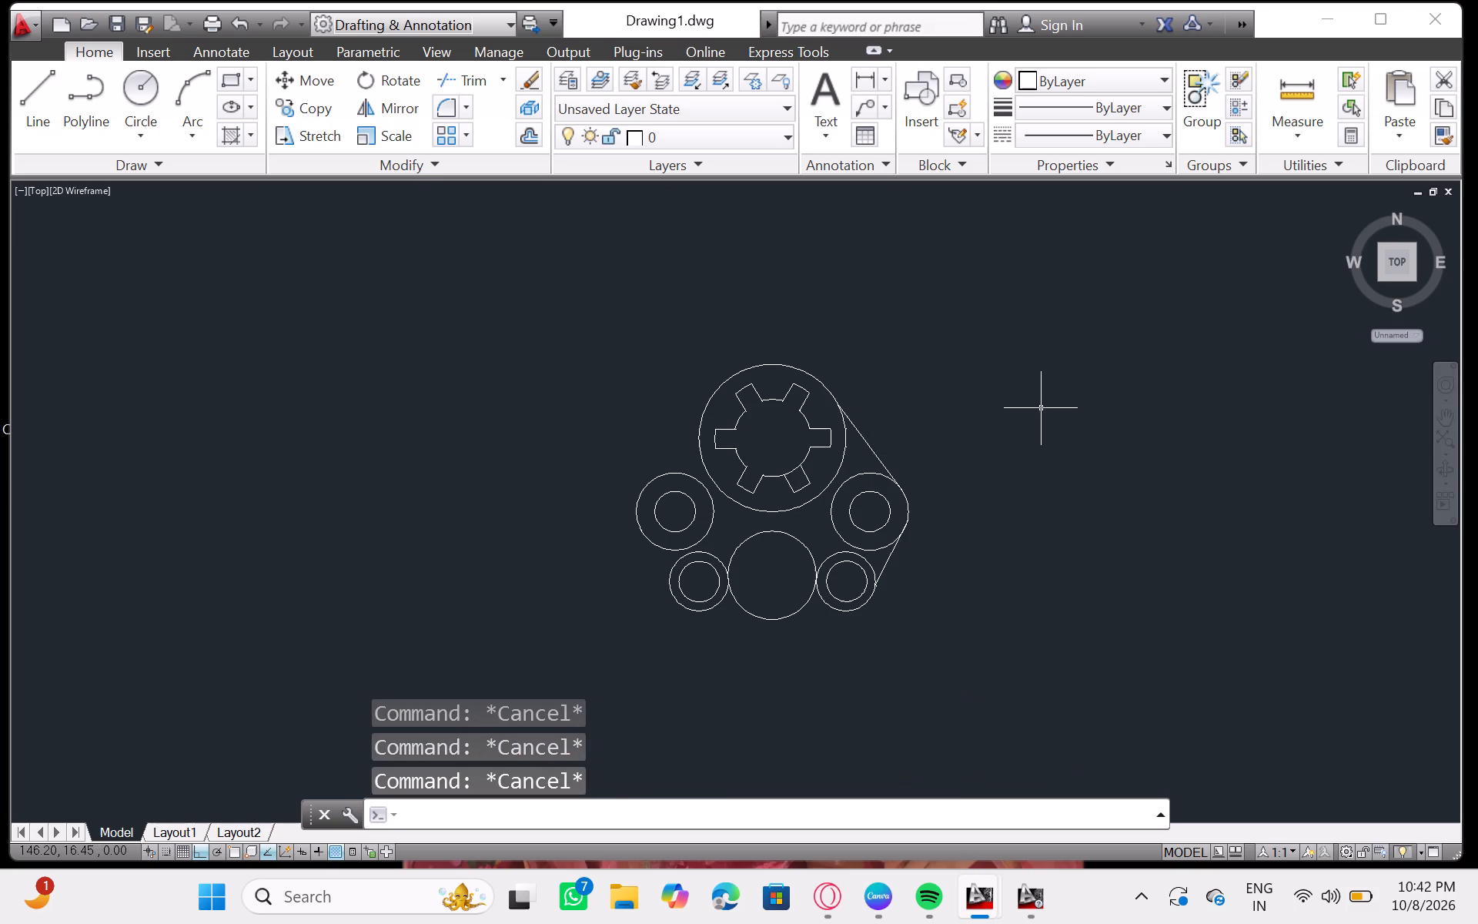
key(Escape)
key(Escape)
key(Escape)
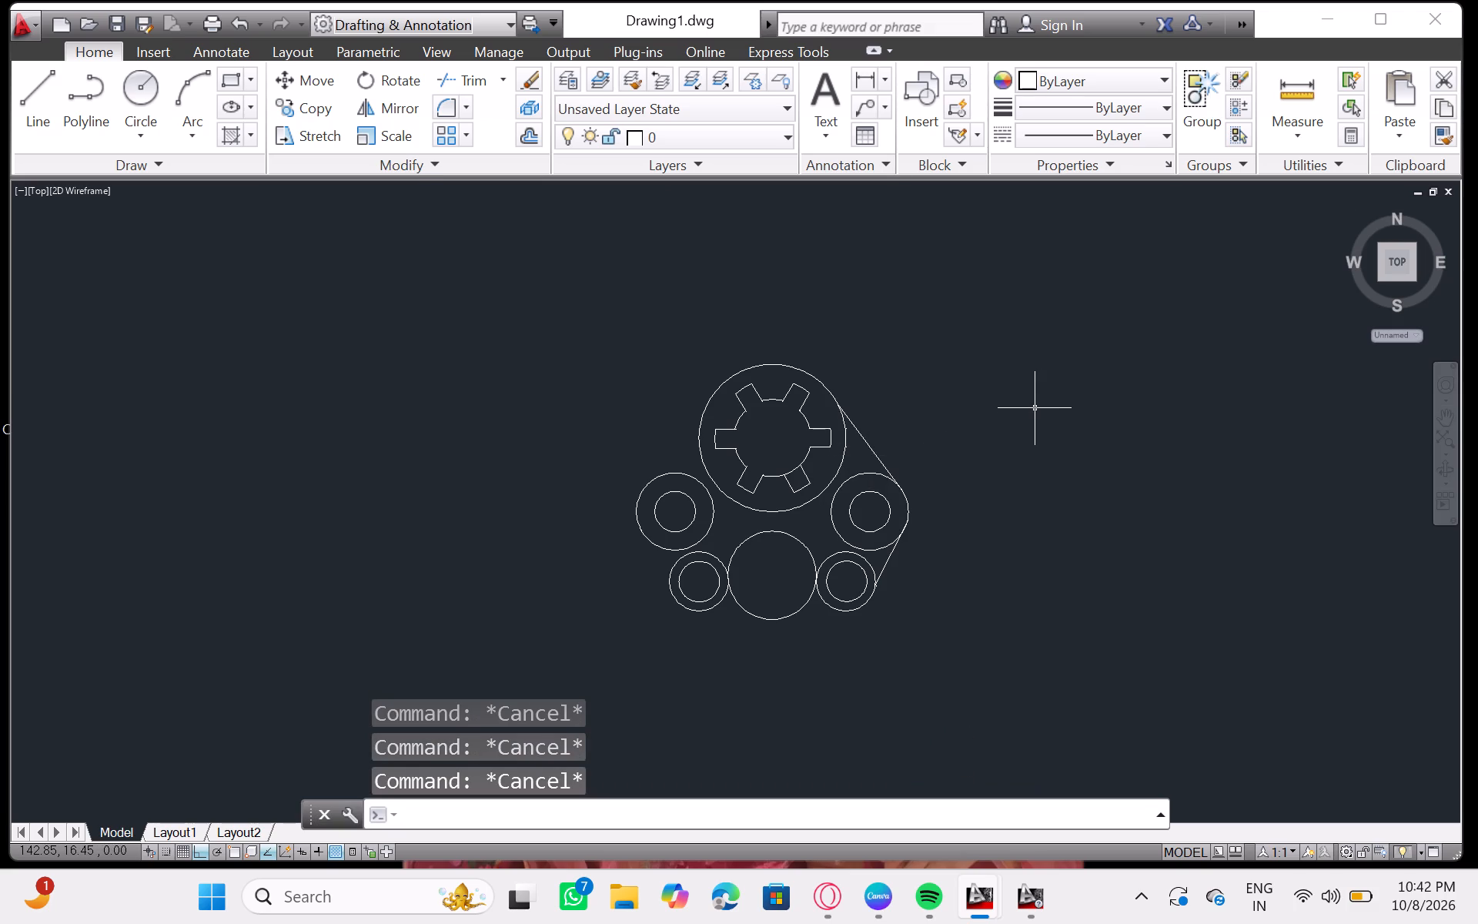
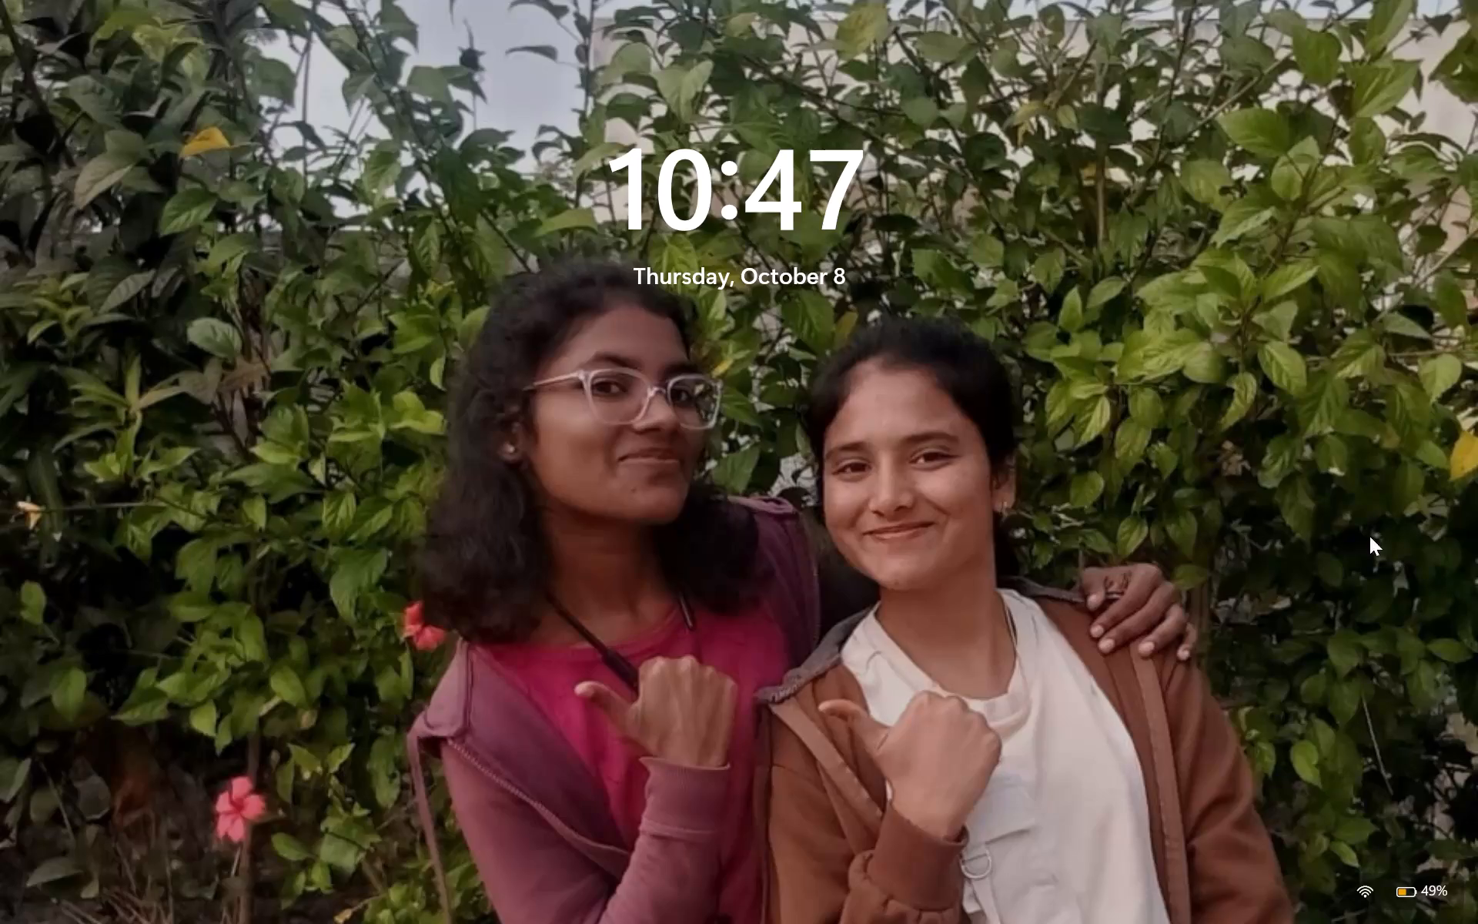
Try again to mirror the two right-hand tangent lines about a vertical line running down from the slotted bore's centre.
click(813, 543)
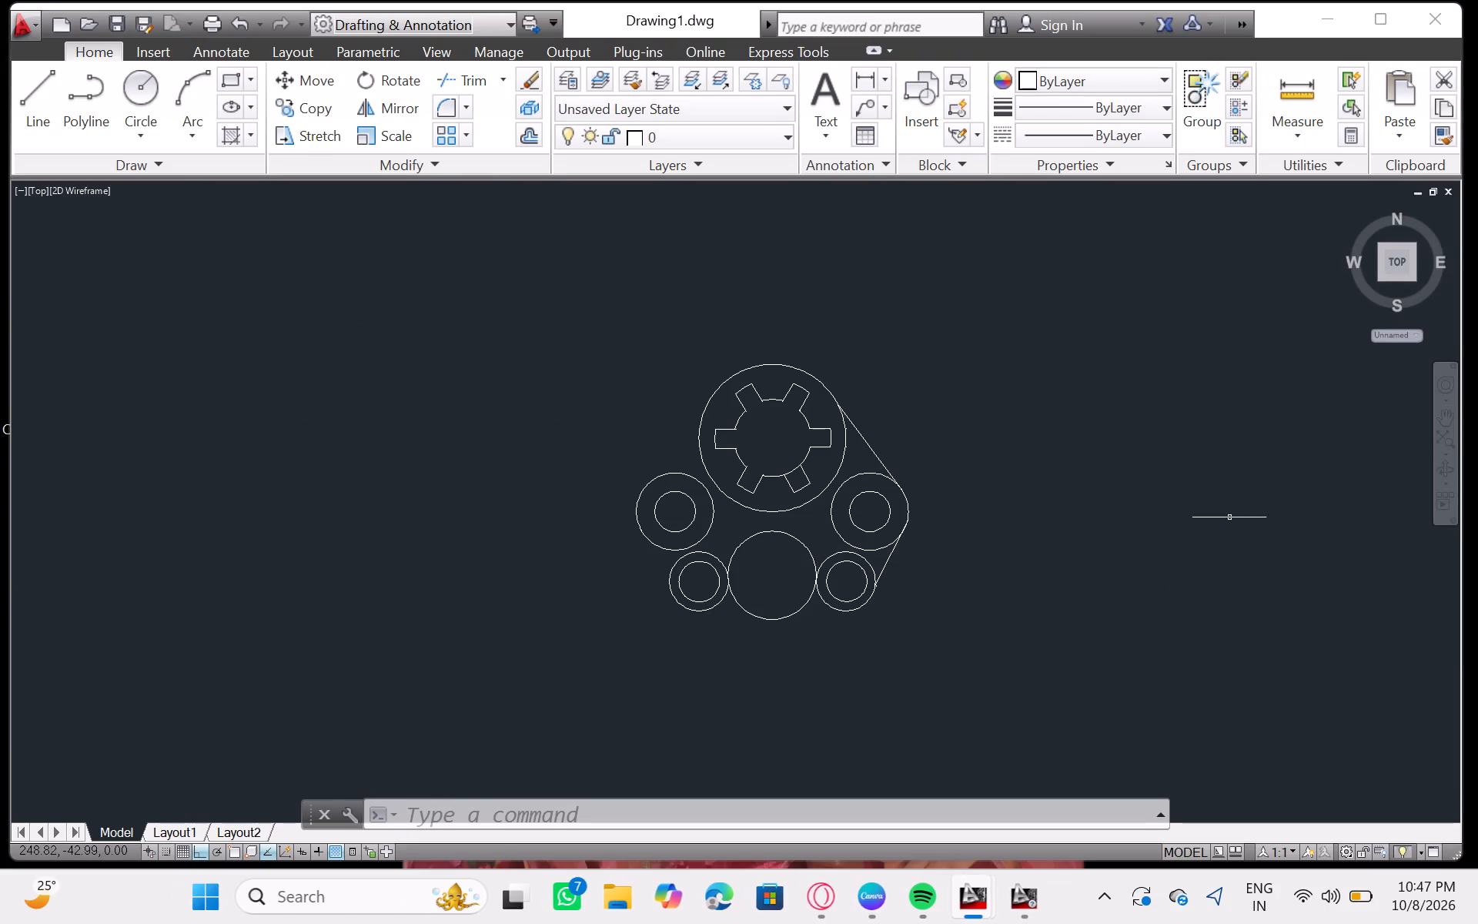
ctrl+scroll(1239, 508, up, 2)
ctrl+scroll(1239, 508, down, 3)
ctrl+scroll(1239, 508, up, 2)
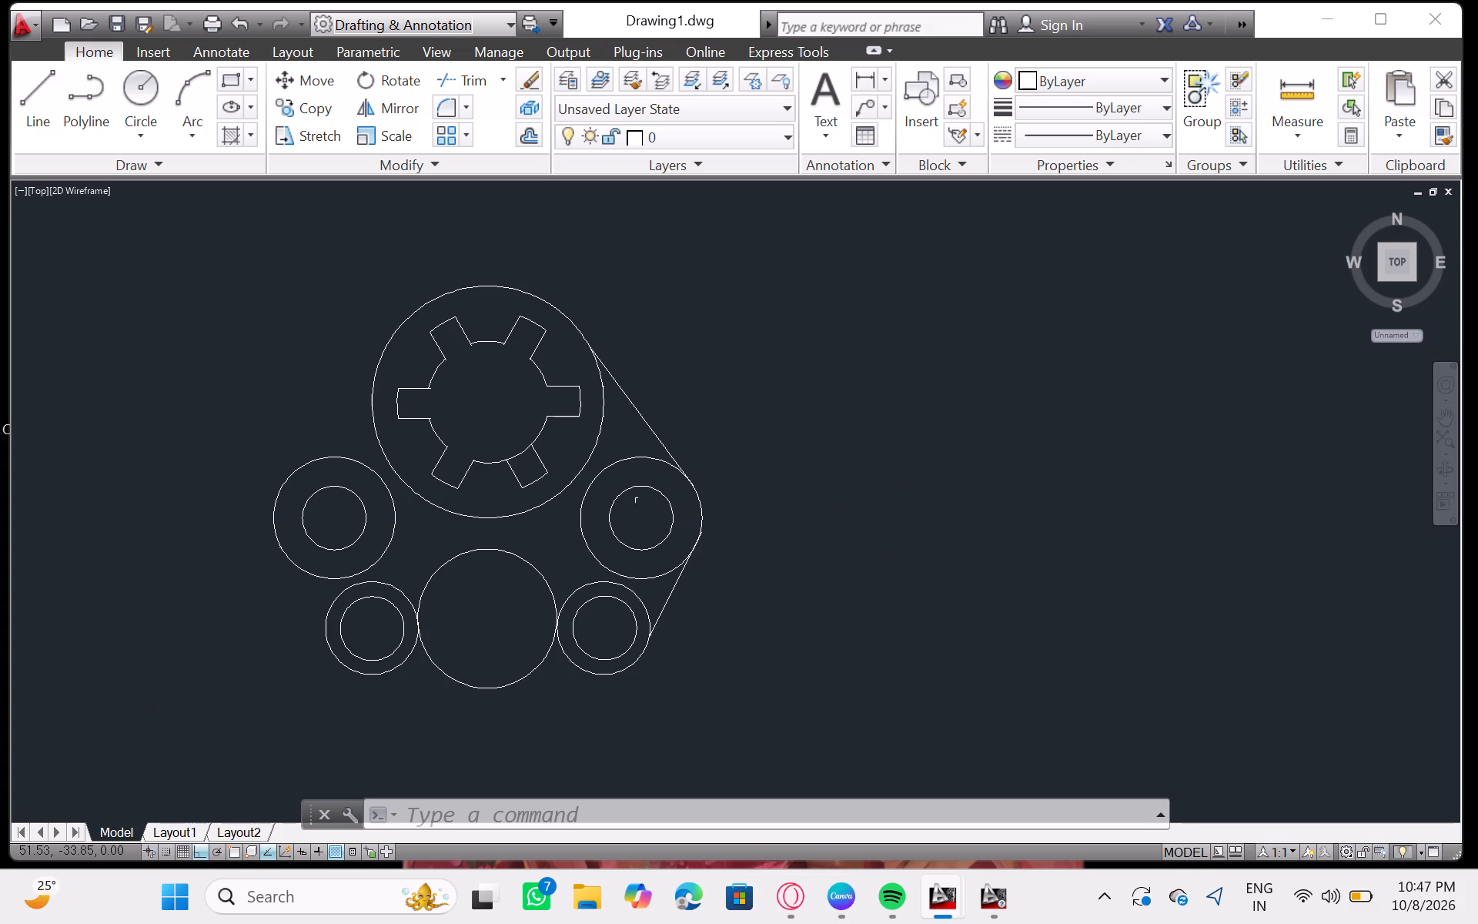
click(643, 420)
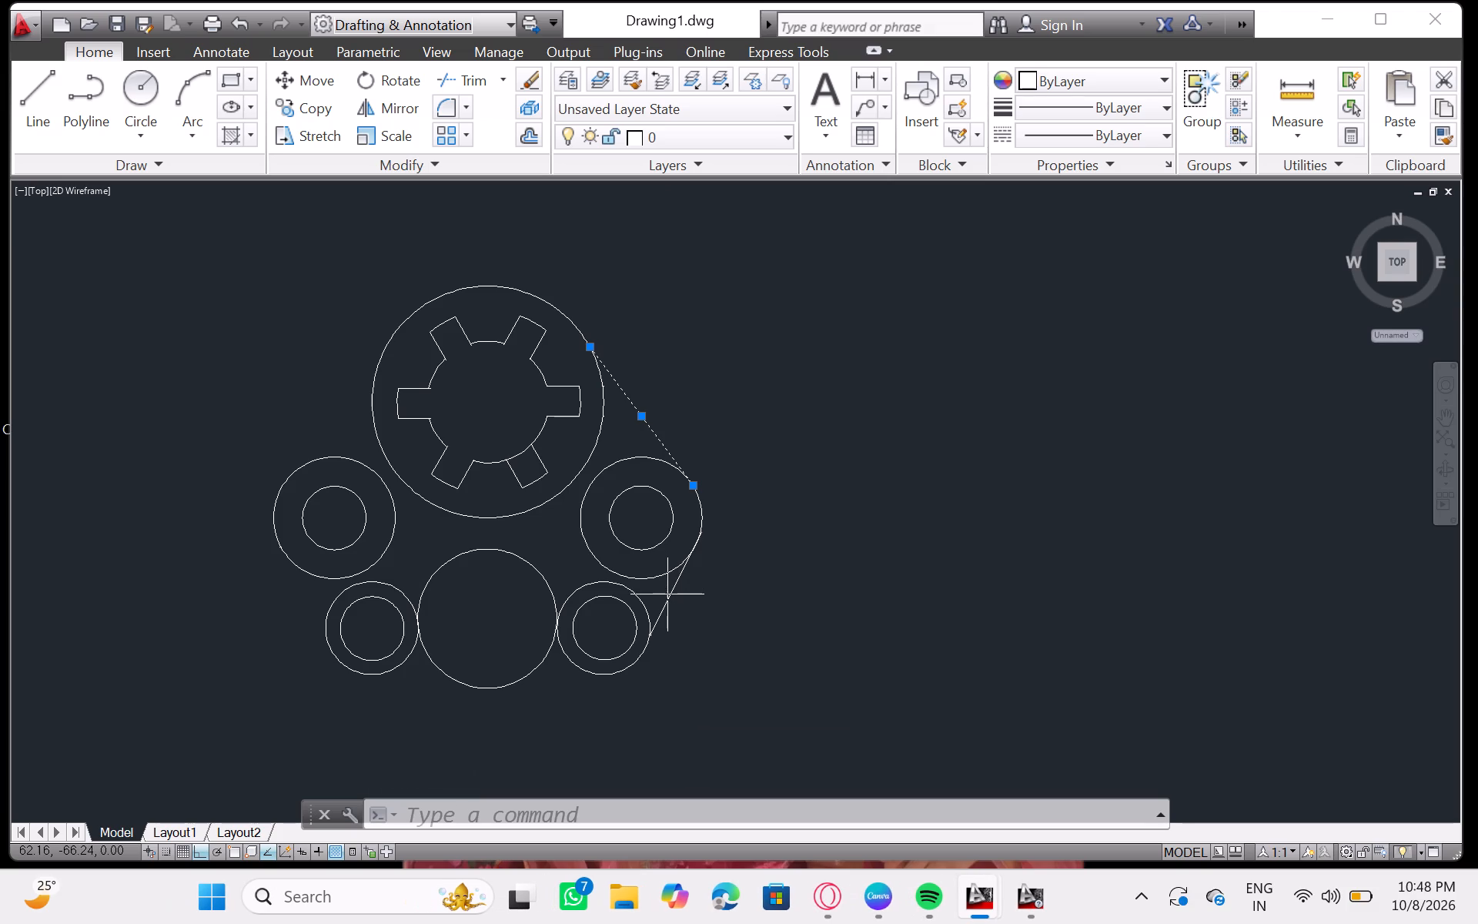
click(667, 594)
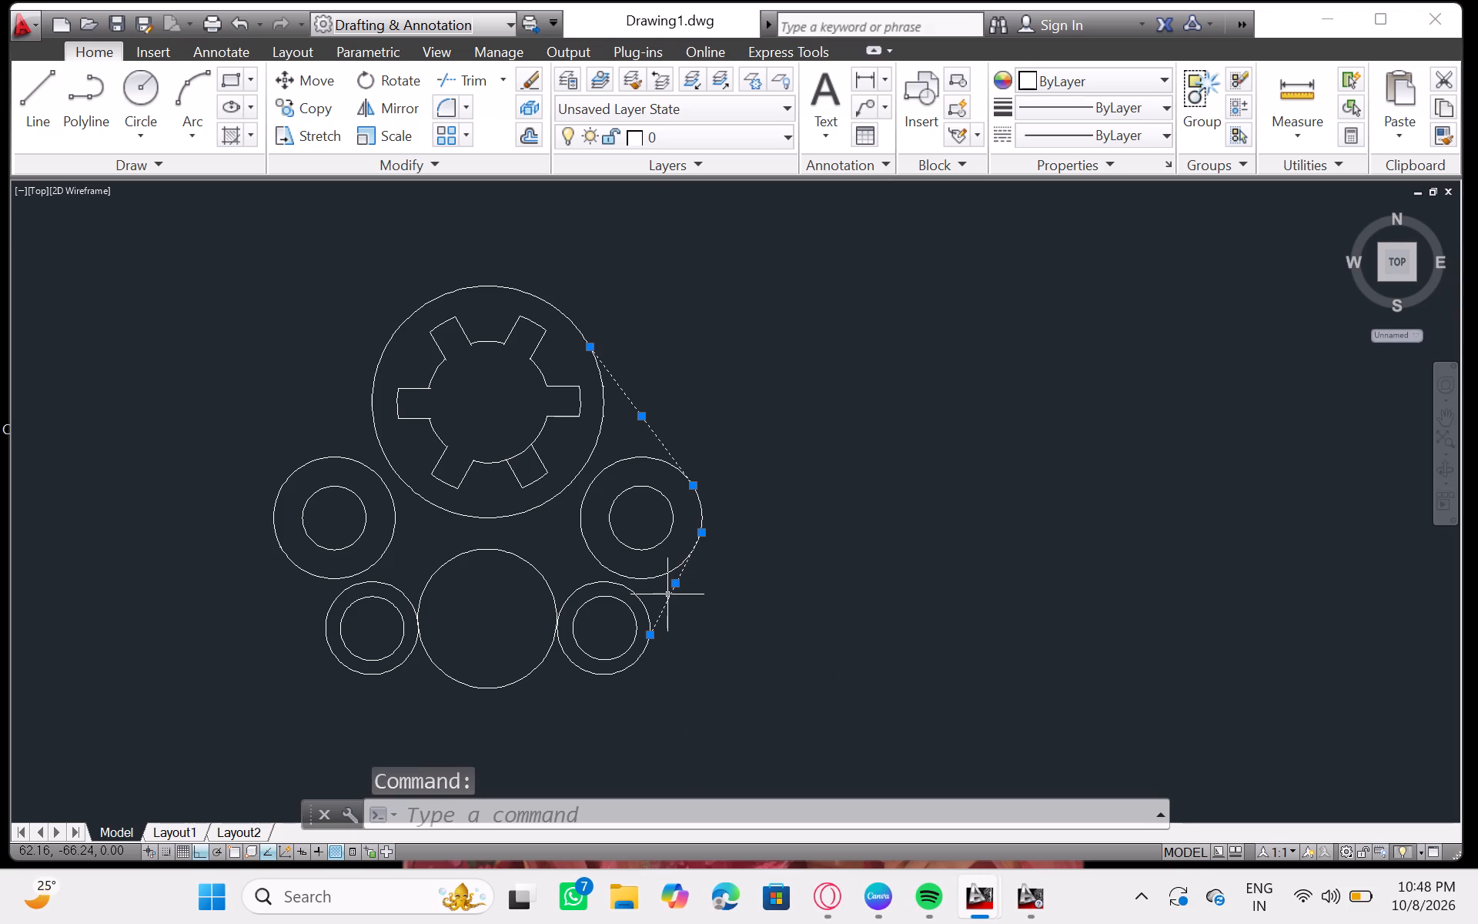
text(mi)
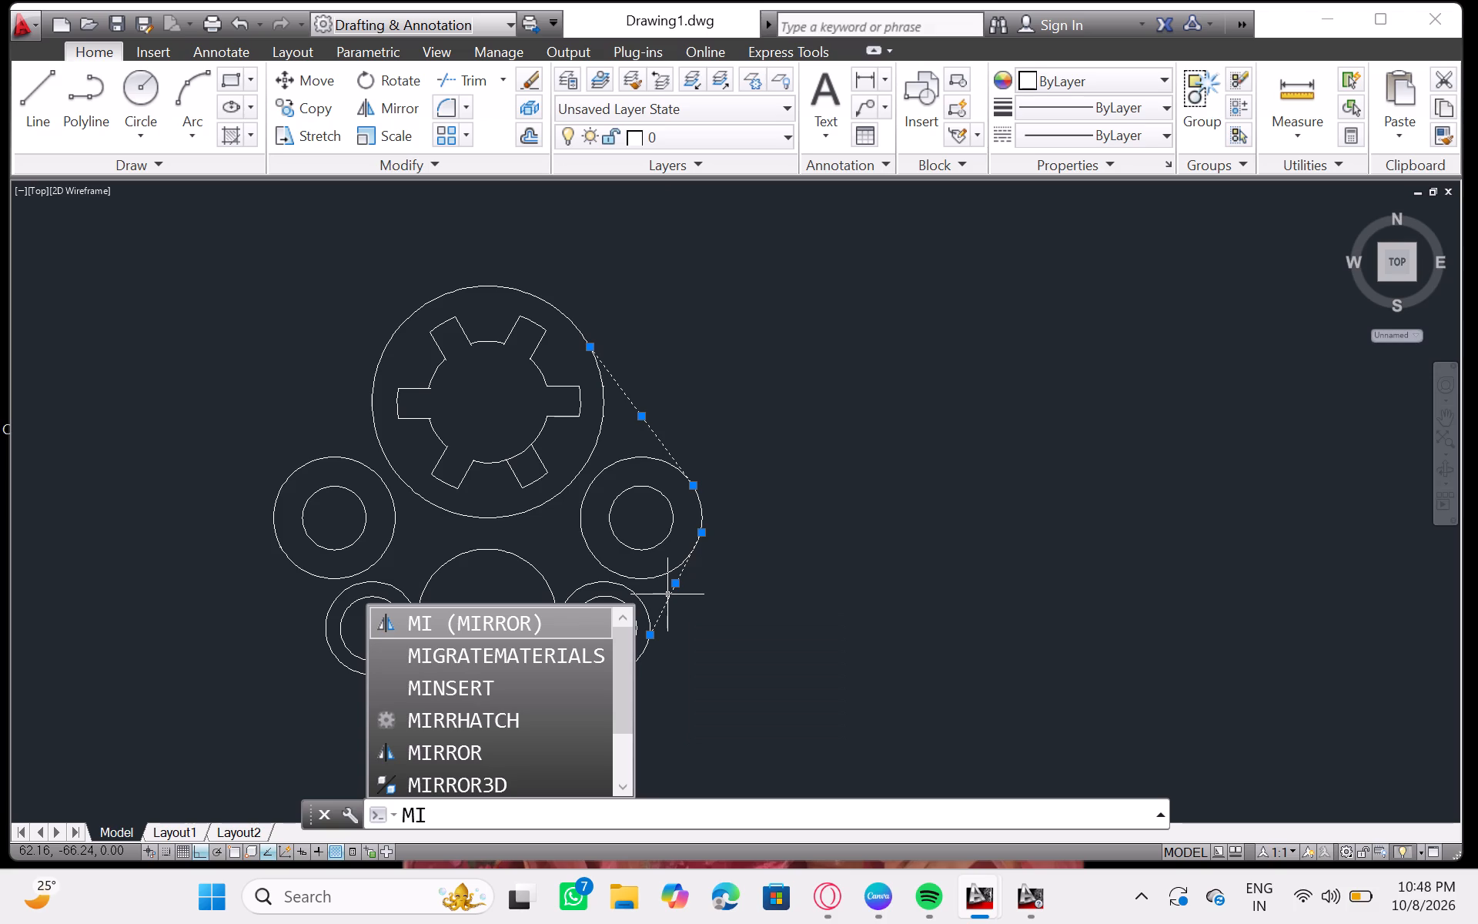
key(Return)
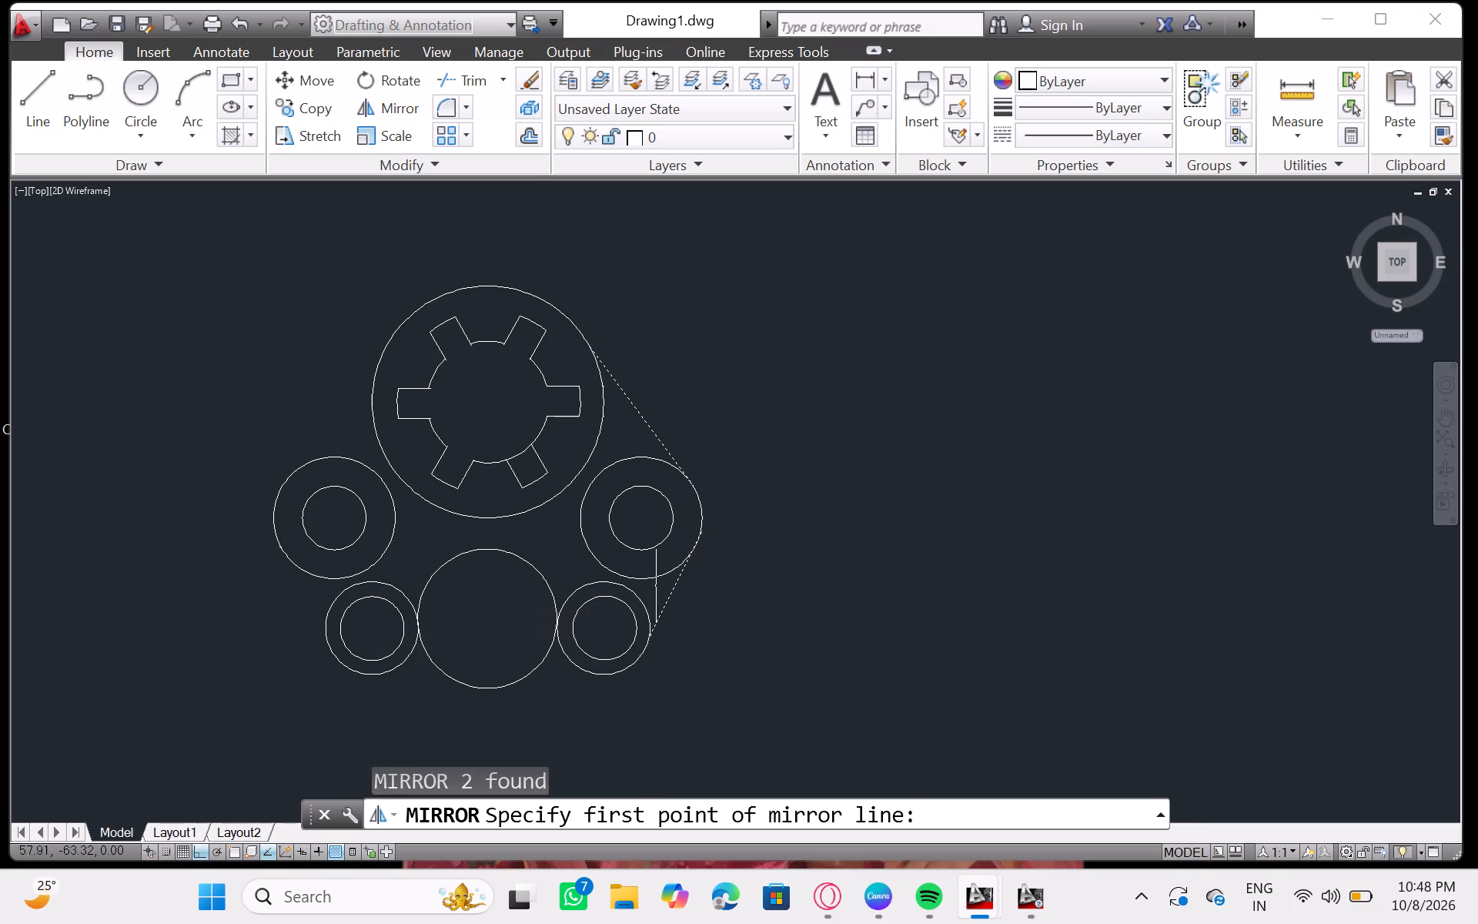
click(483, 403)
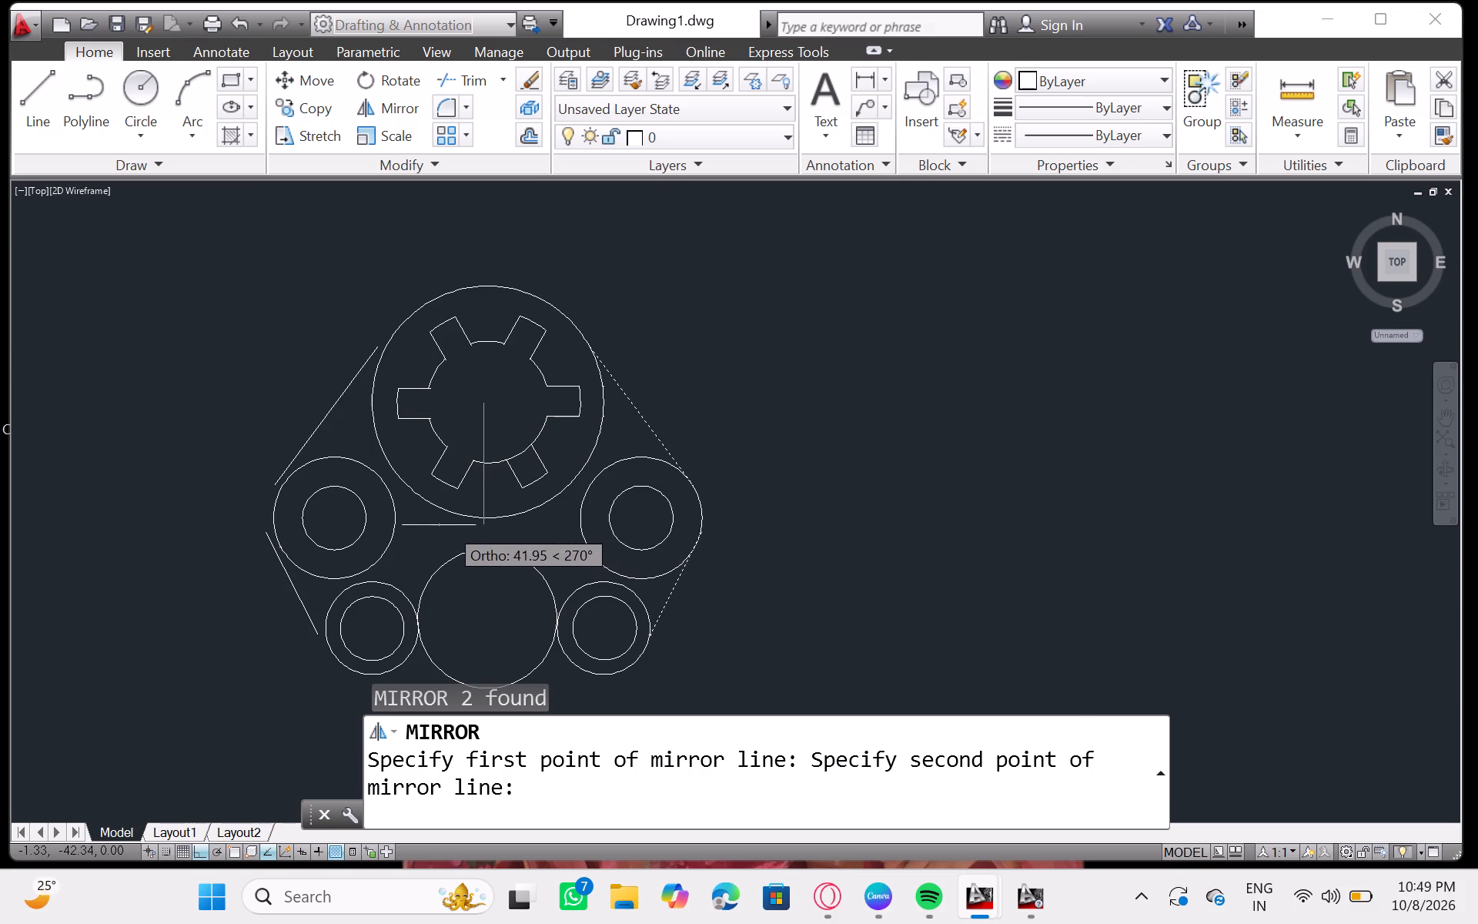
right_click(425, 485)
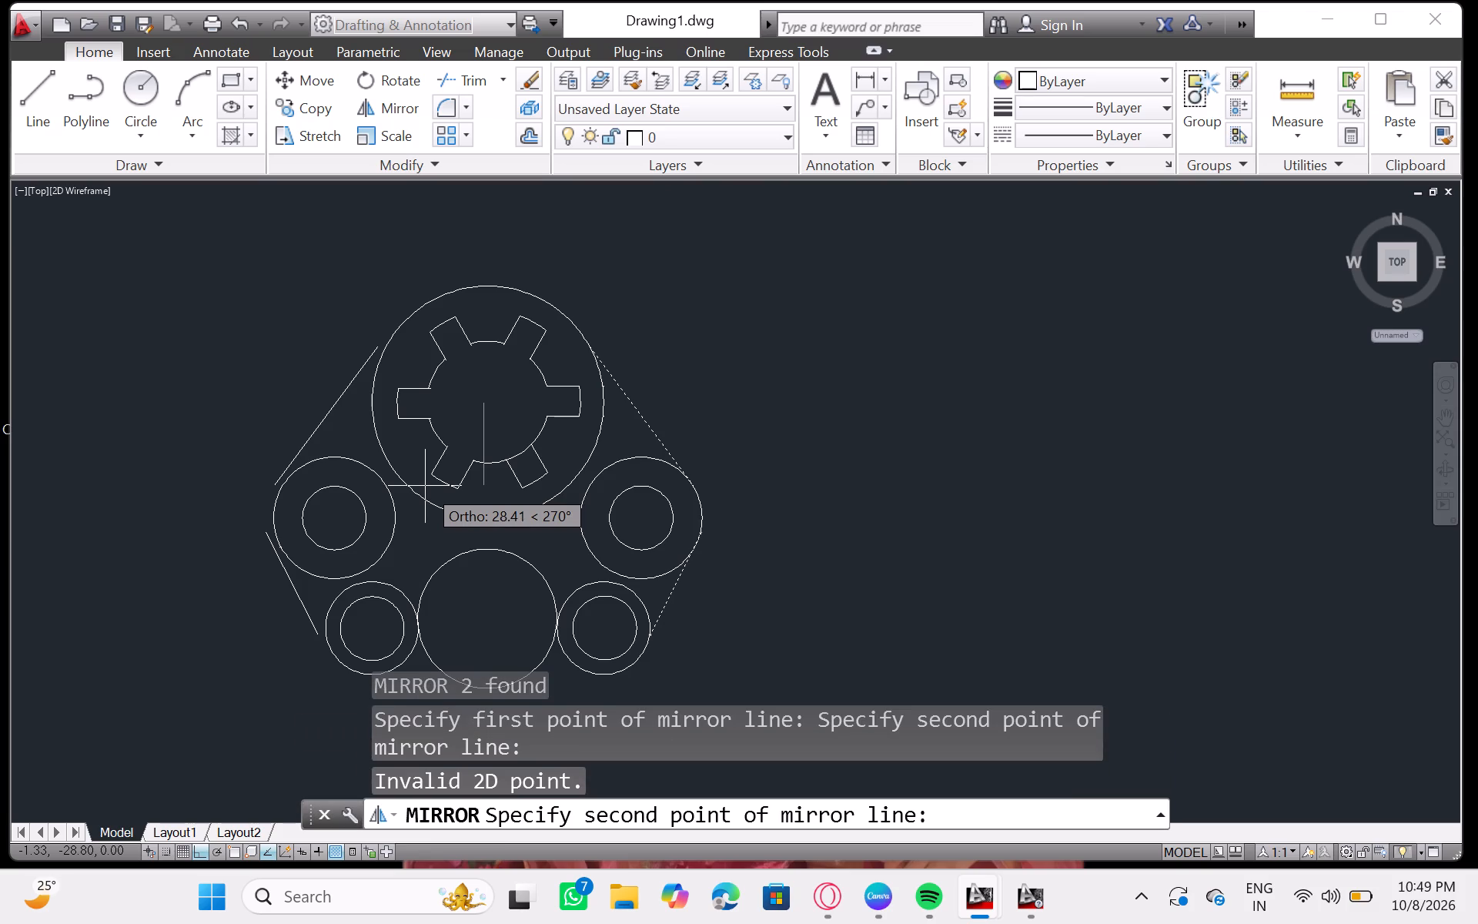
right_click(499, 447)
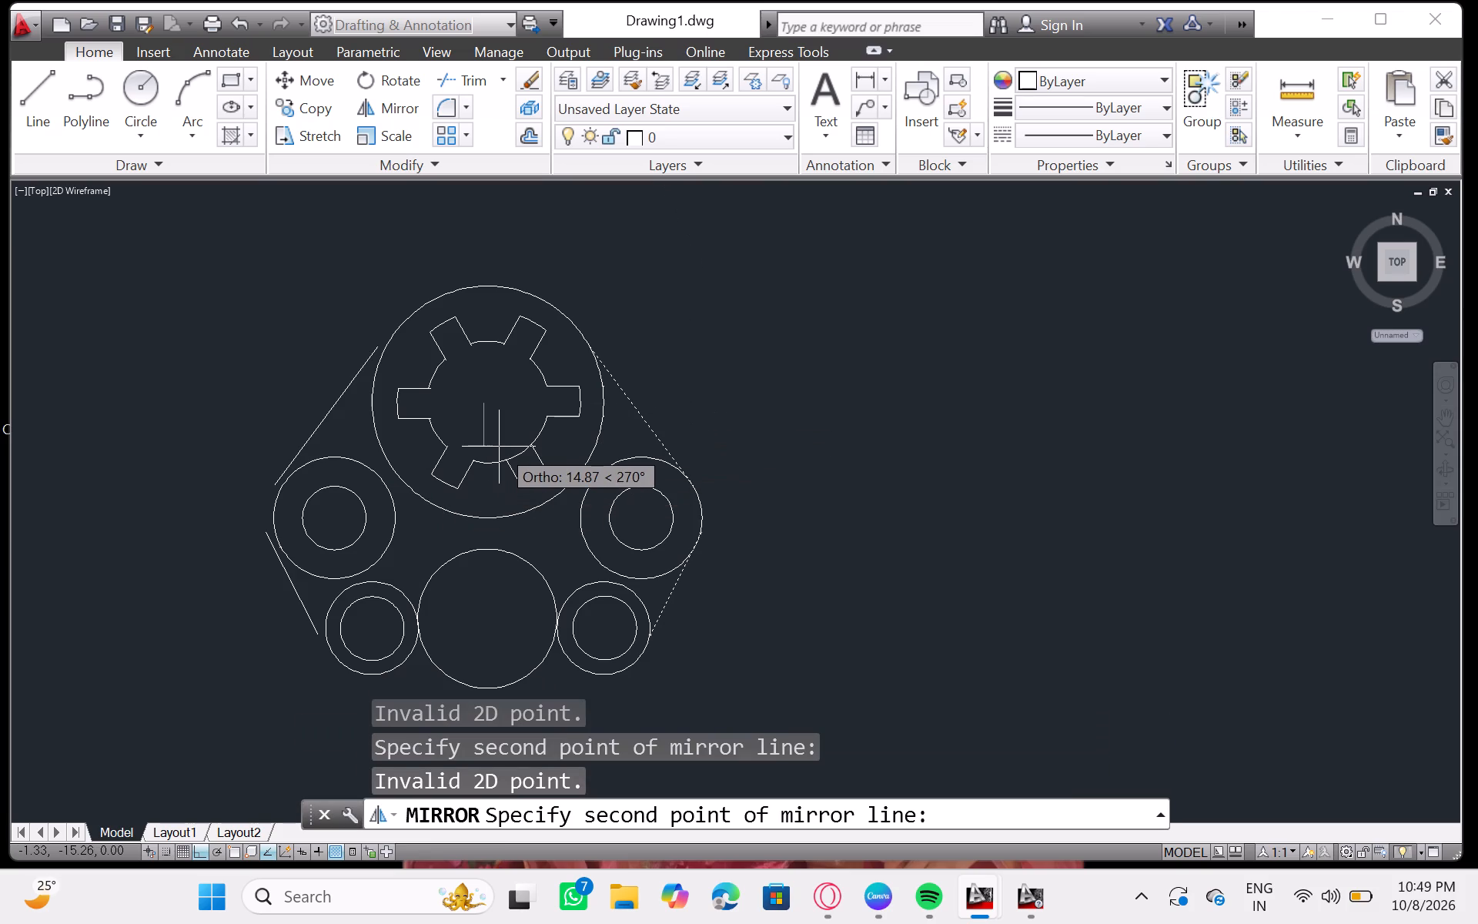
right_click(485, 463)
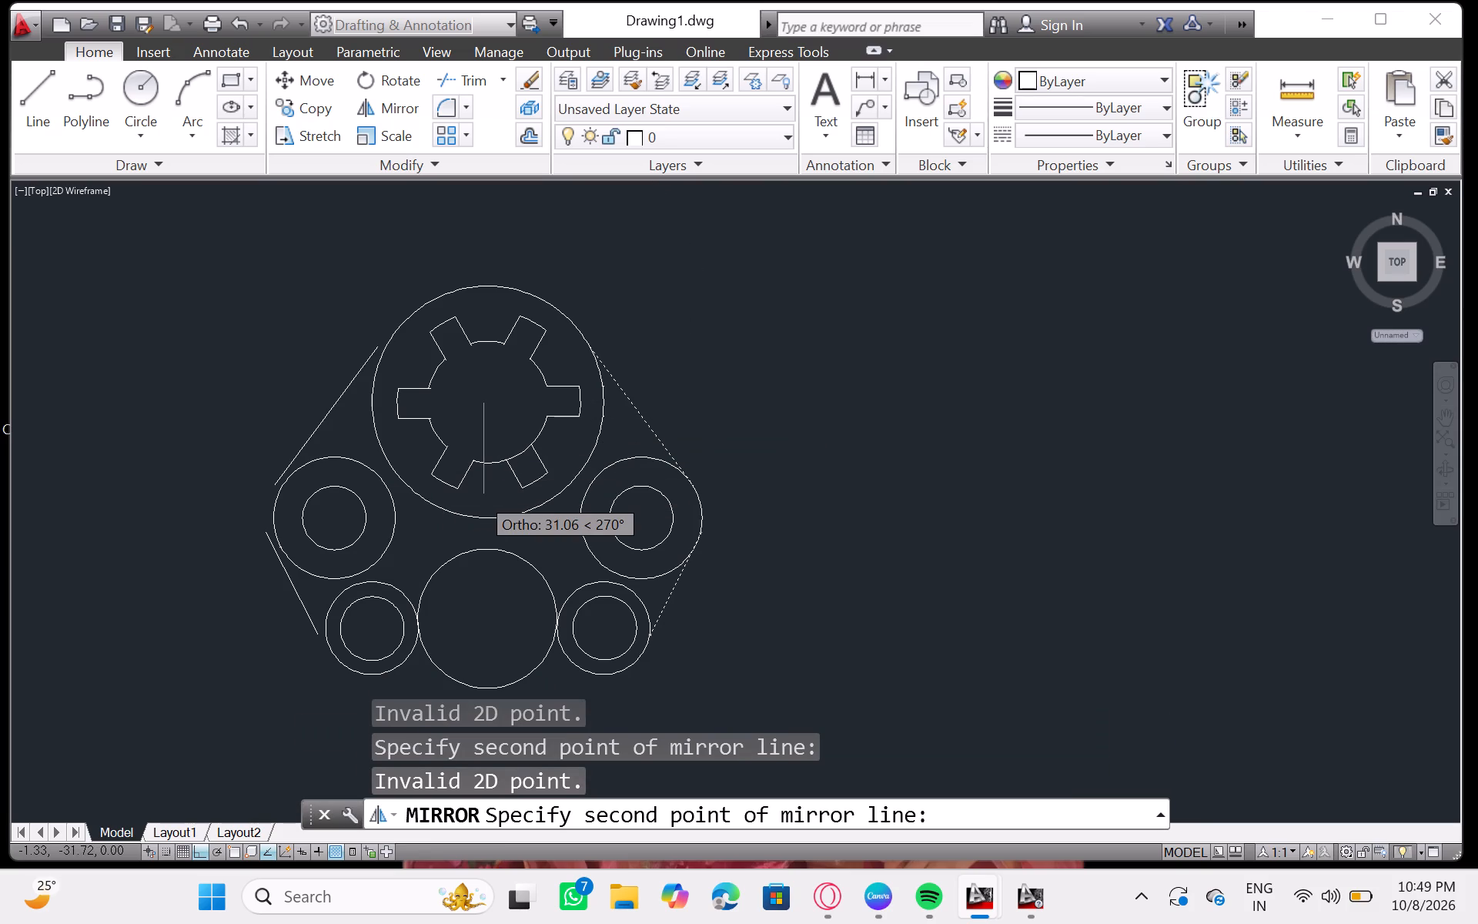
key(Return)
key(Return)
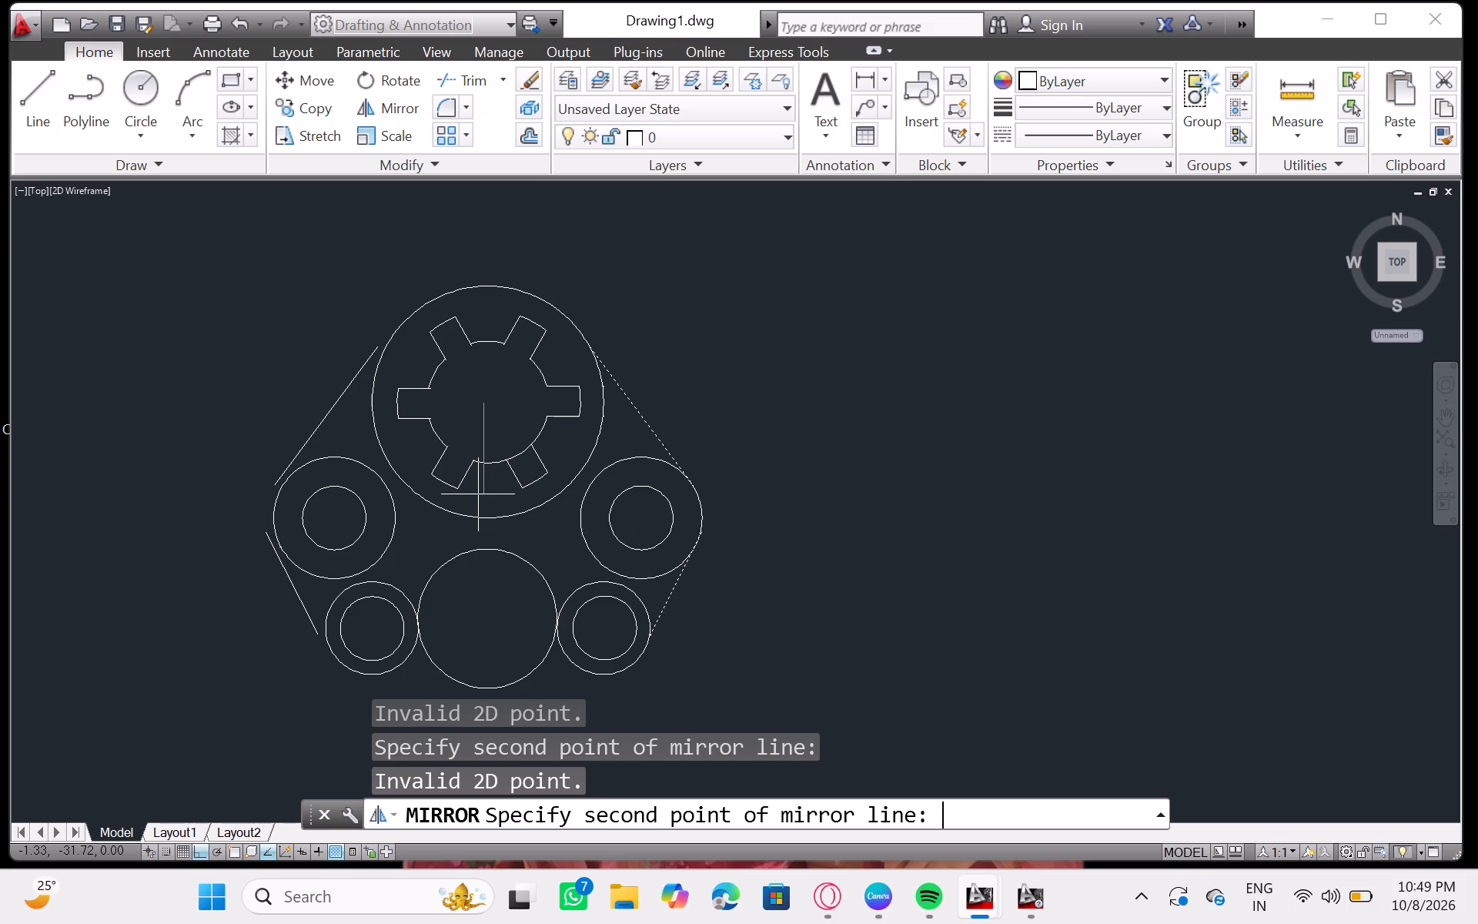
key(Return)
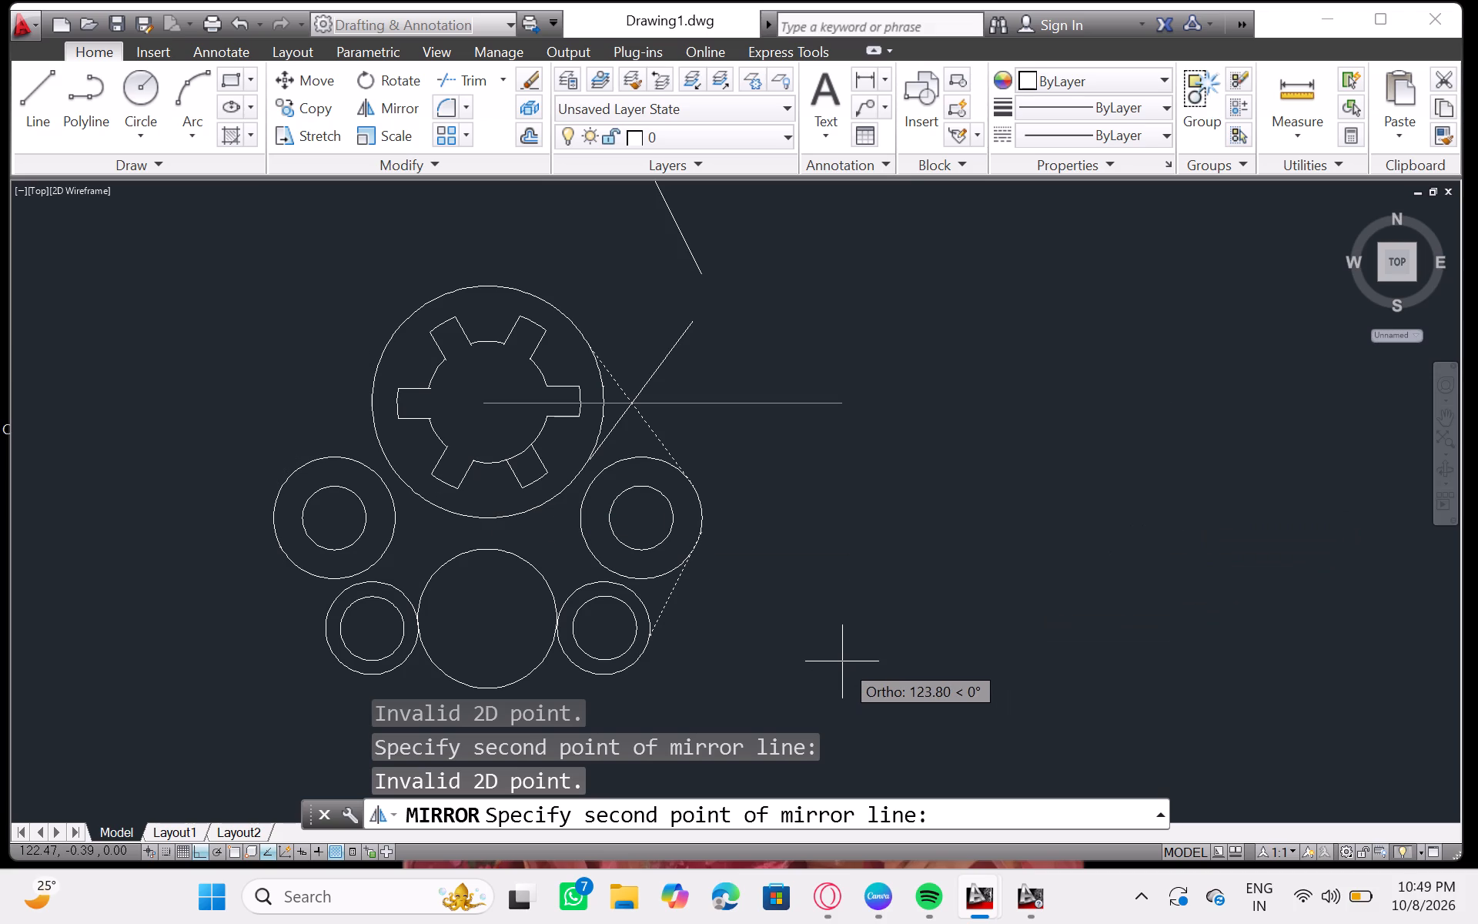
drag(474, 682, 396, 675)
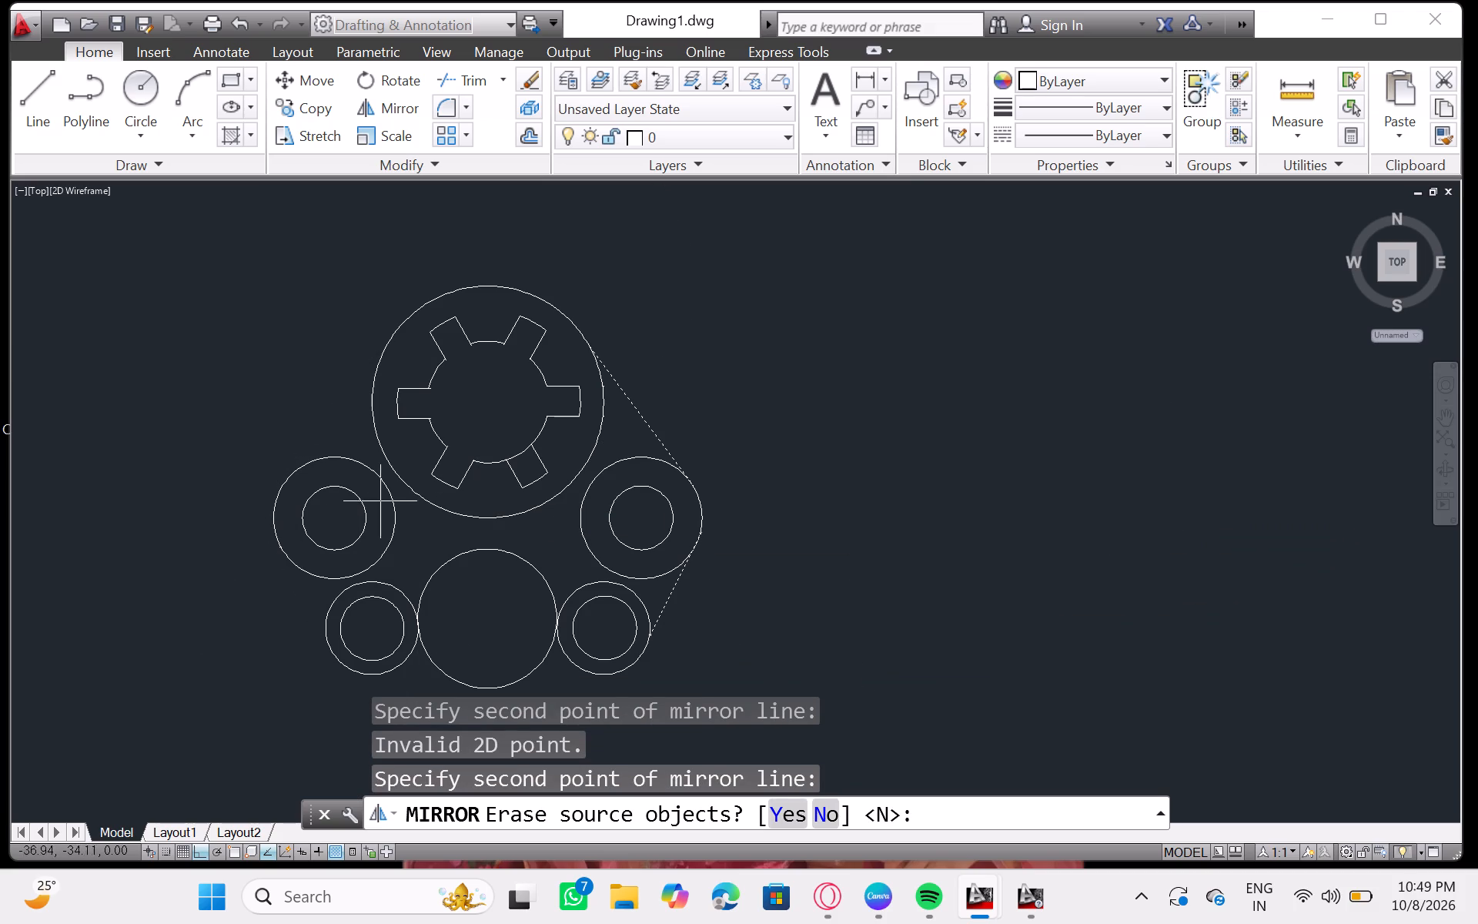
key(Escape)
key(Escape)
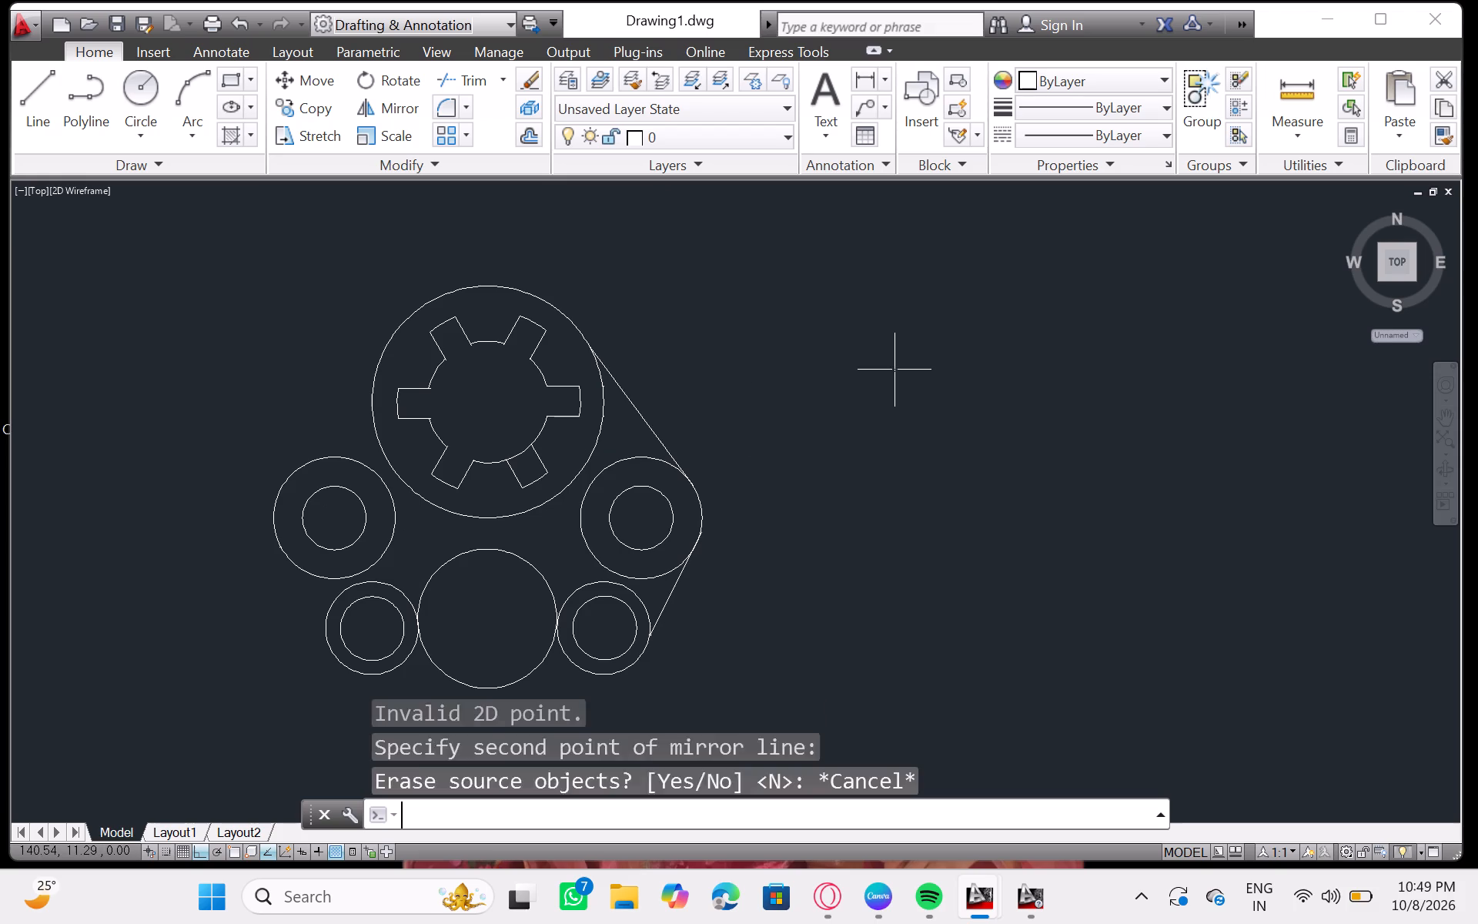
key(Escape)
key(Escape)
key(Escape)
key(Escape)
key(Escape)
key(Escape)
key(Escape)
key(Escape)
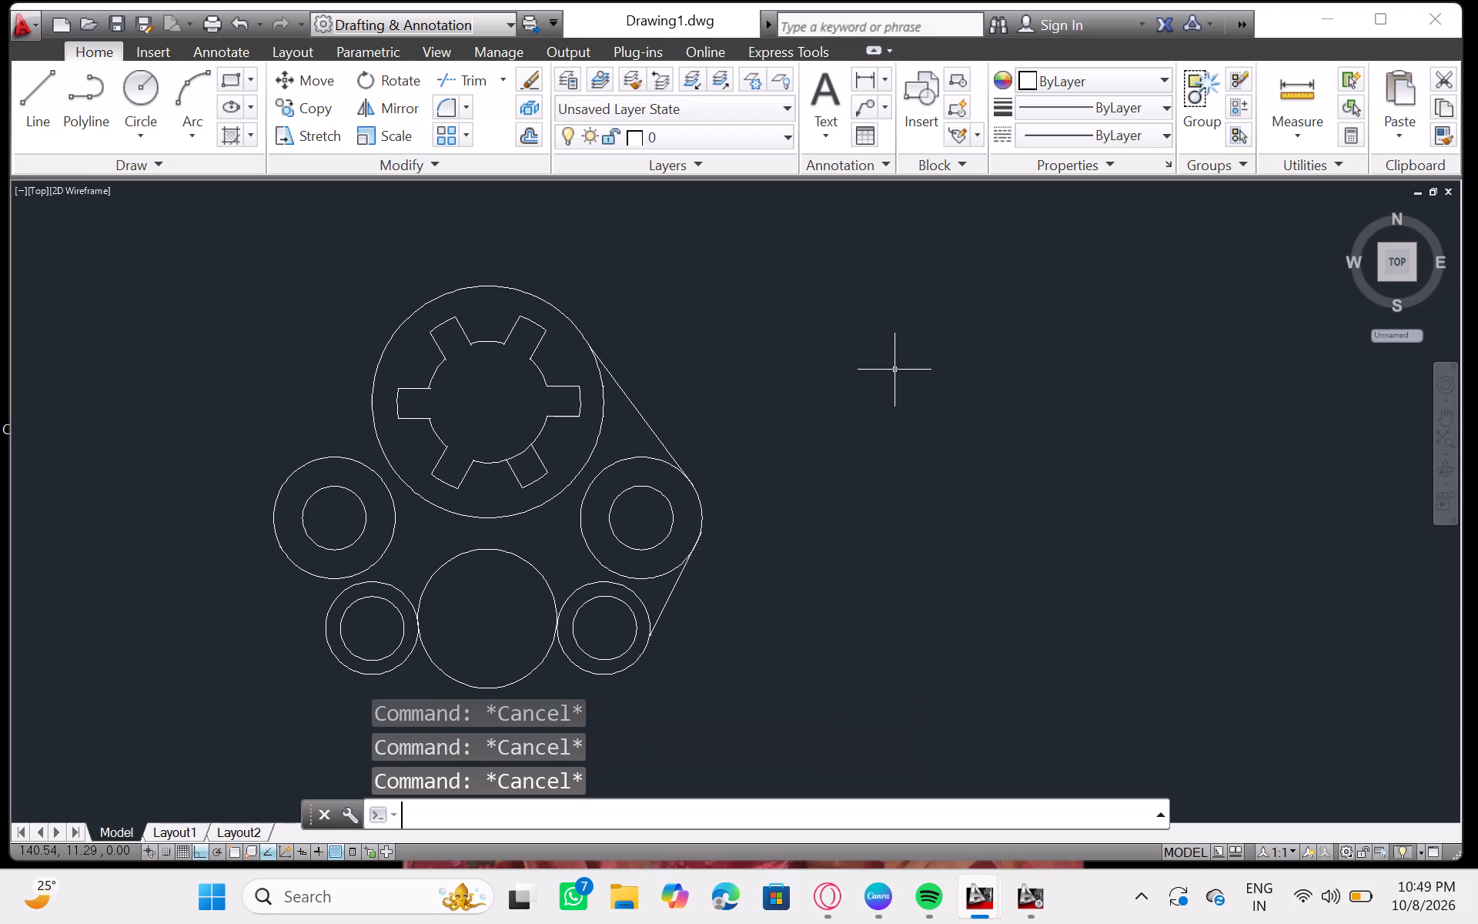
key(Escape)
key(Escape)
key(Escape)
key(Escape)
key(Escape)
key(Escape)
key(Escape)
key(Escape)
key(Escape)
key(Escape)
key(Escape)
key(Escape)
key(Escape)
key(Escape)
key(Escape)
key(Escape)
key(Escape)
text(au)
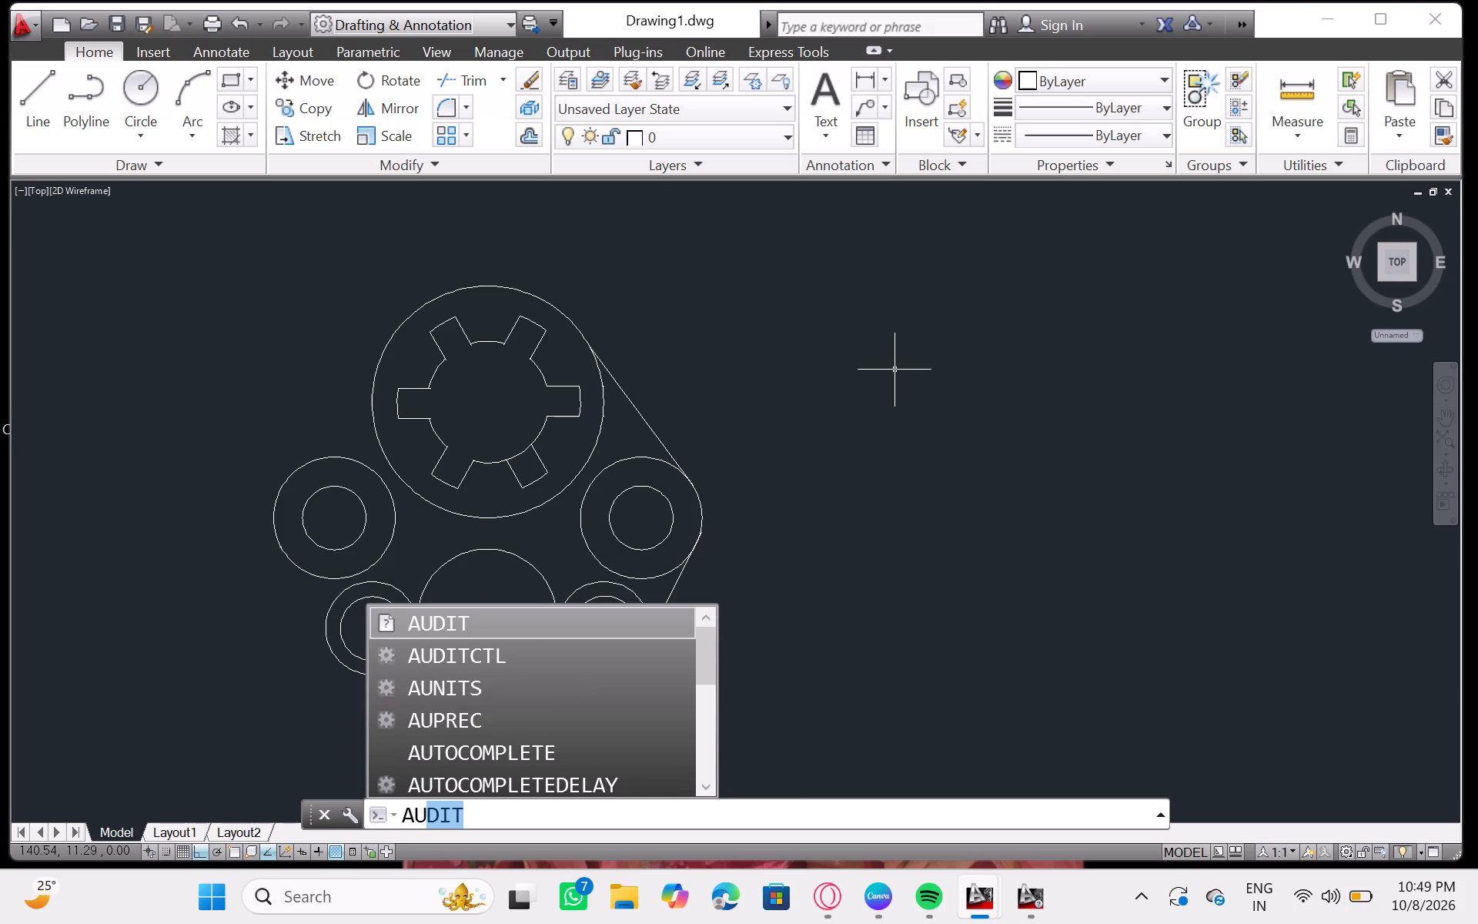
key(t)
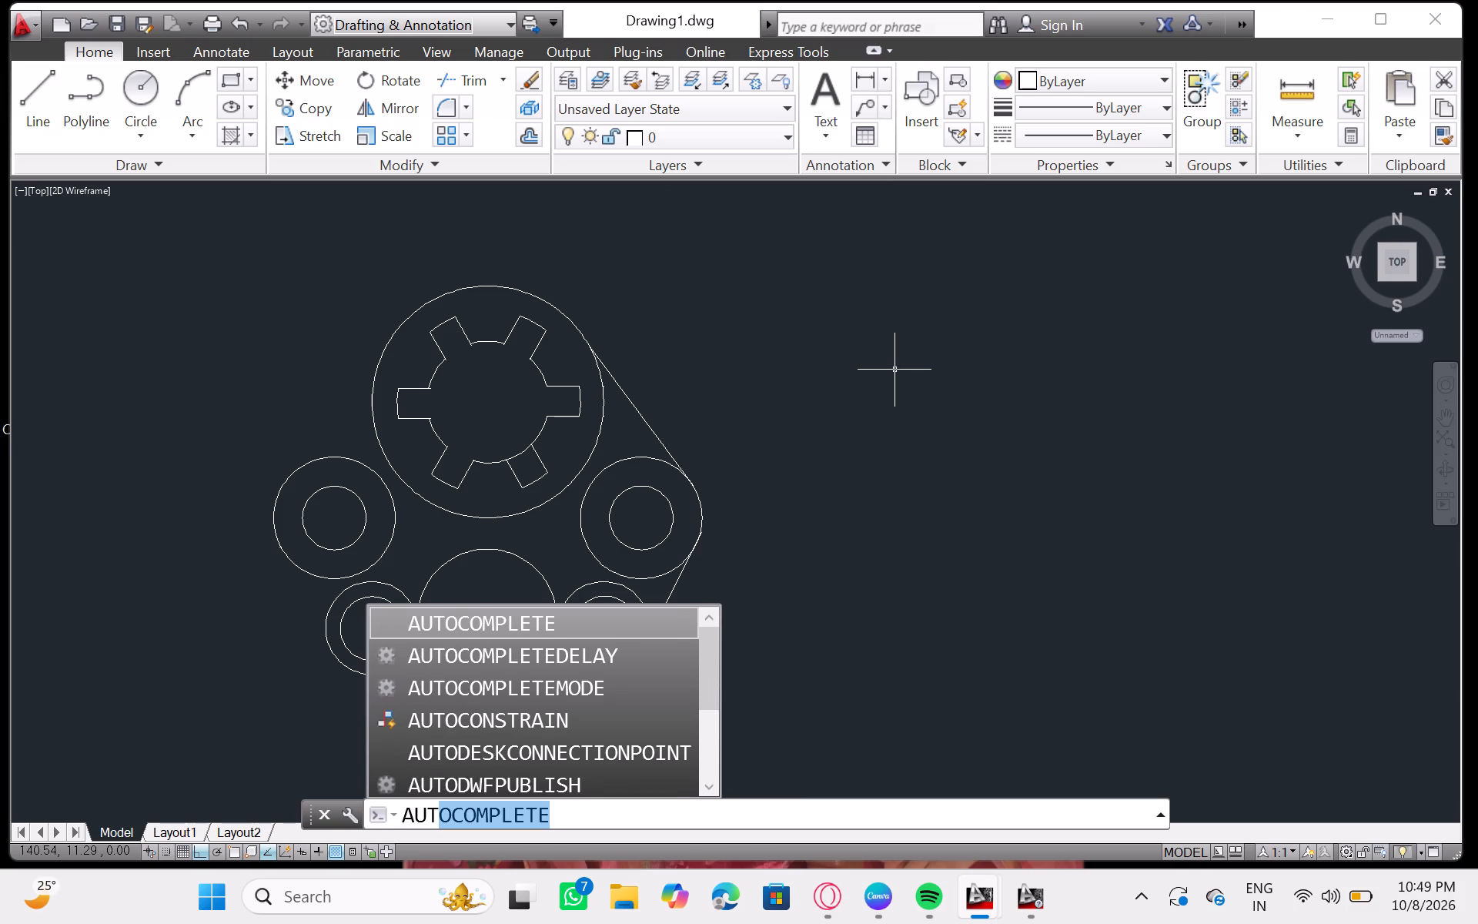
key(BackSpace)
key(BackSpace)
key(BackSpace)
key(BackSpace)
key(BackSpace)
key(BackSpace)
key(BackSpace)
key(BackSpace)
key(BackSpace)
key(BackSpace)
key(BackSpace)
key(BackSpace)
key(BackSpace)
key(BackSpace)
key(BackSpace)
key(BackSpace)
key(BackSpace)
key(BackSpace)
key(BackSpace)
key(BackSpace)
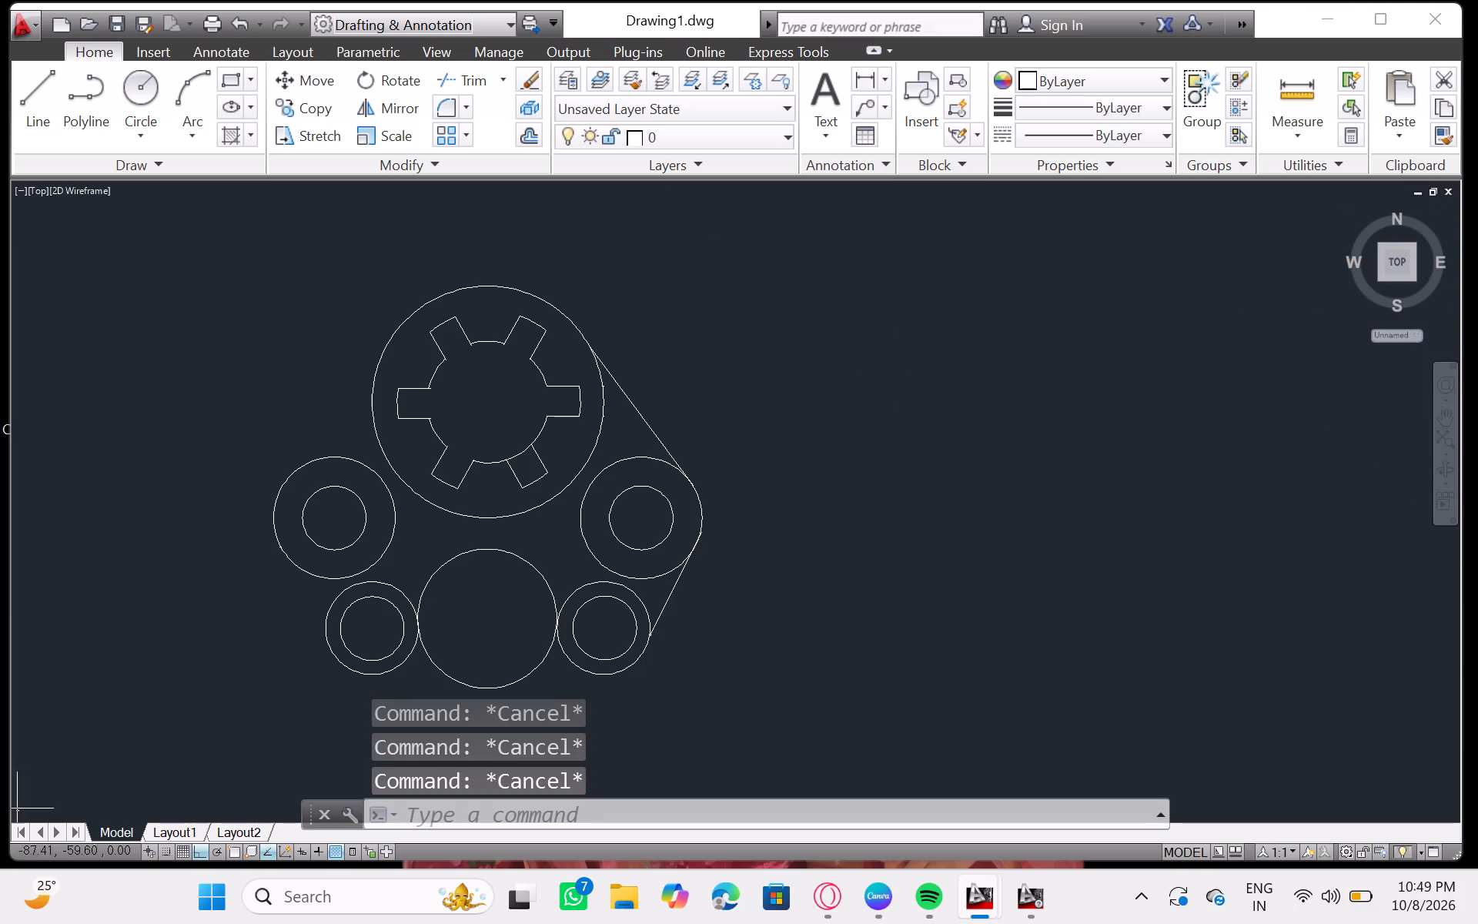
Minimise the drawing window and launch Fuji from the desktop.
click(1322, 18)
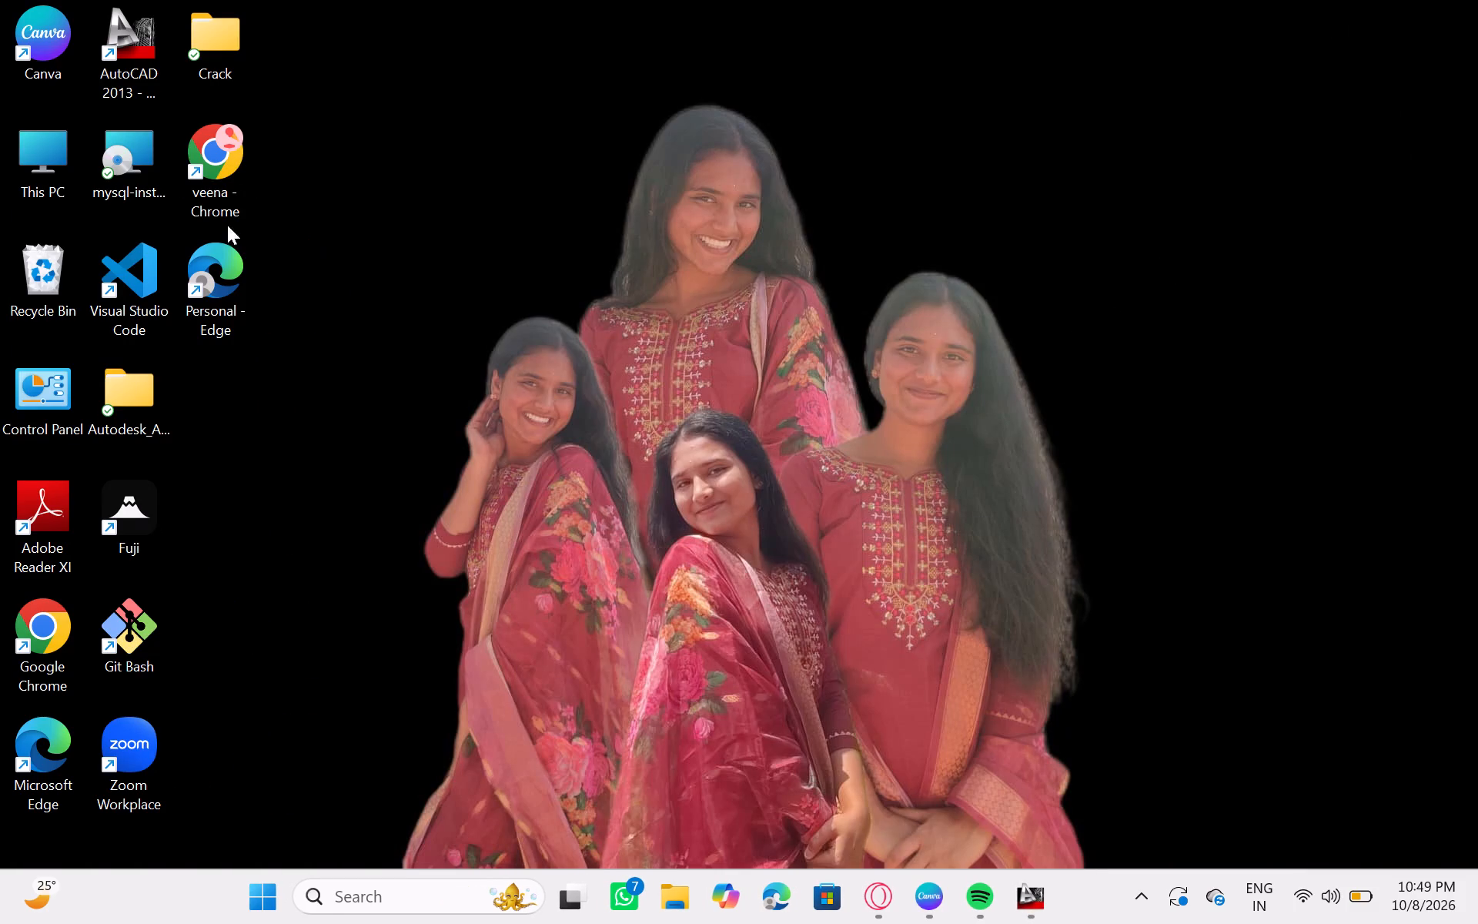
double_click(125, 517)
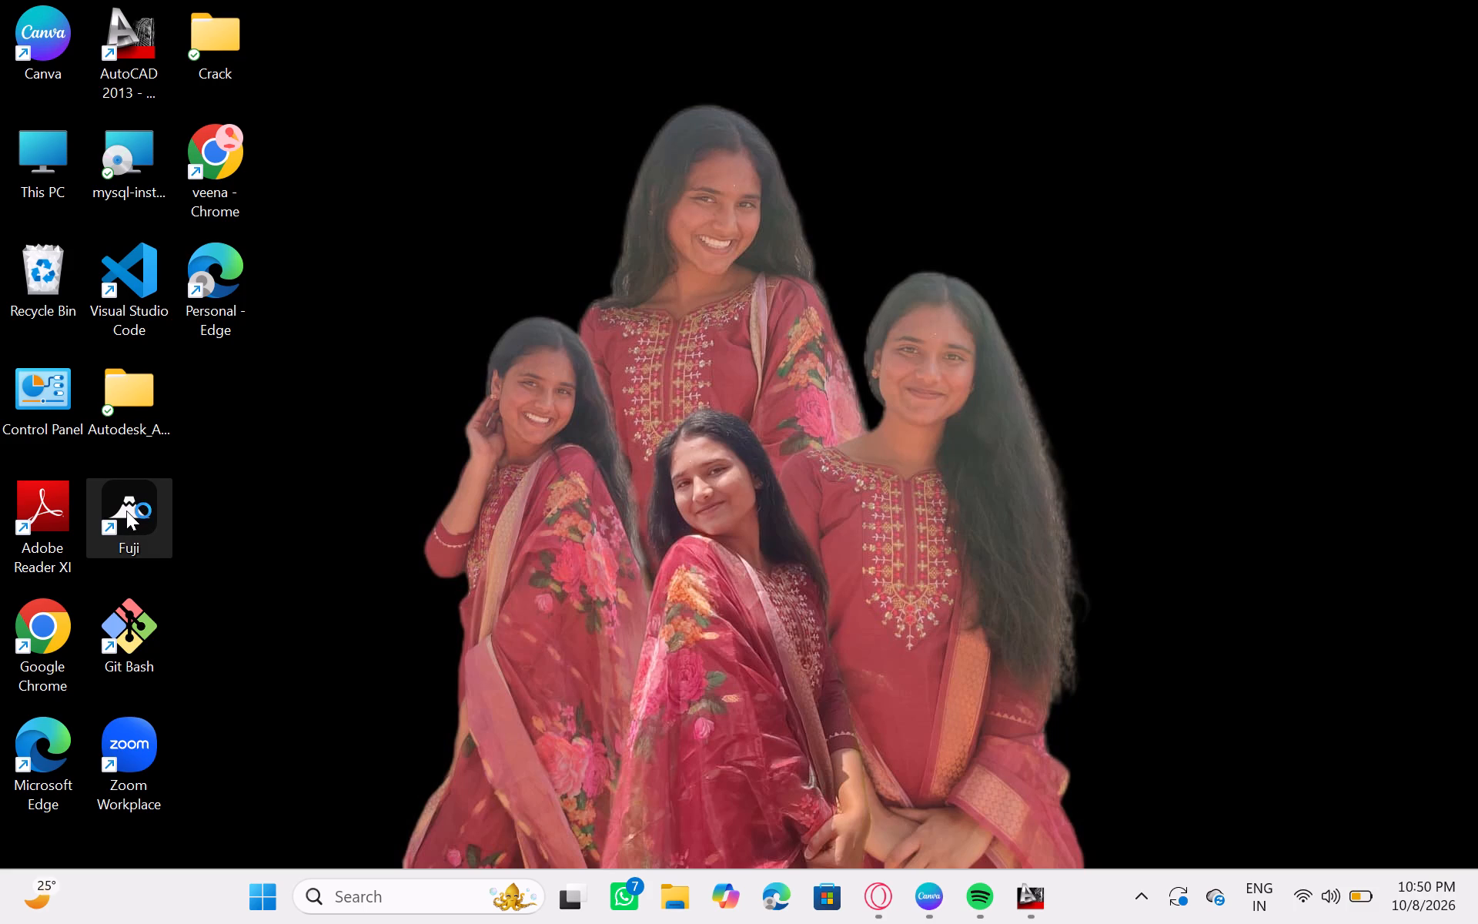
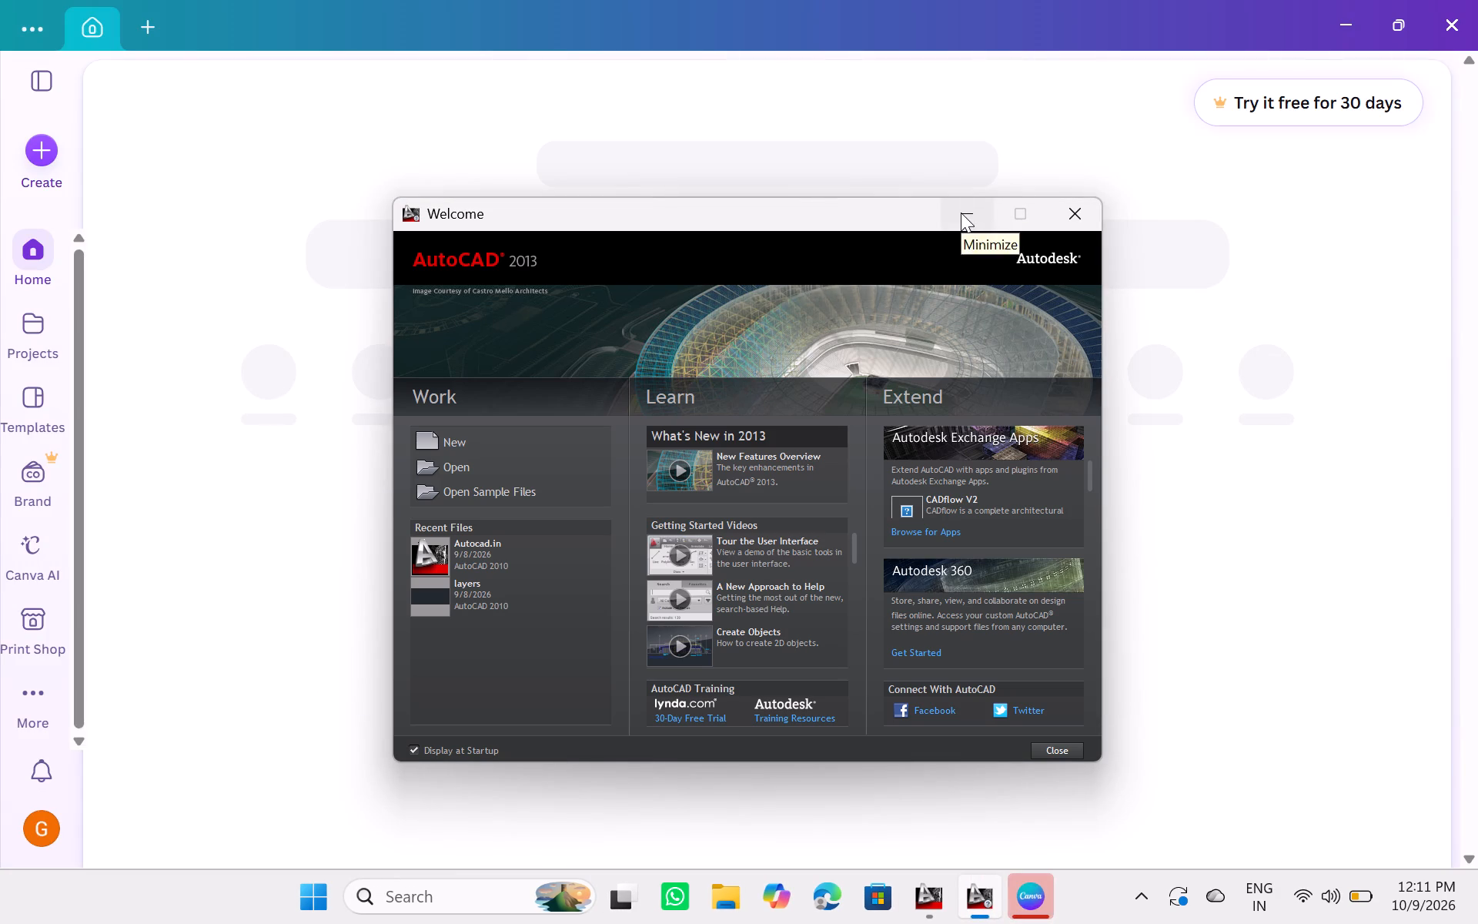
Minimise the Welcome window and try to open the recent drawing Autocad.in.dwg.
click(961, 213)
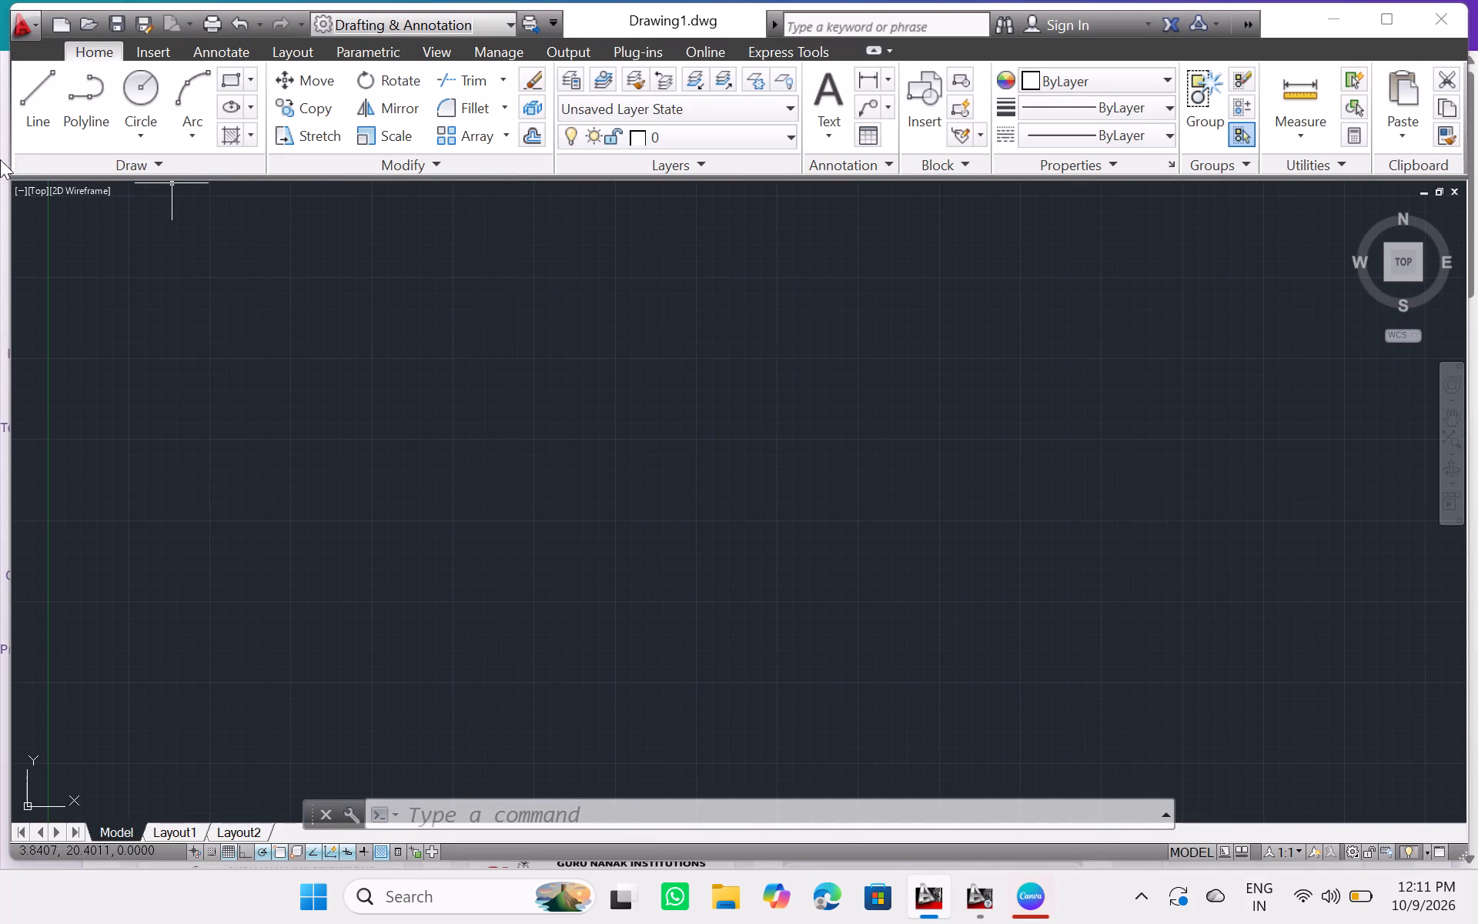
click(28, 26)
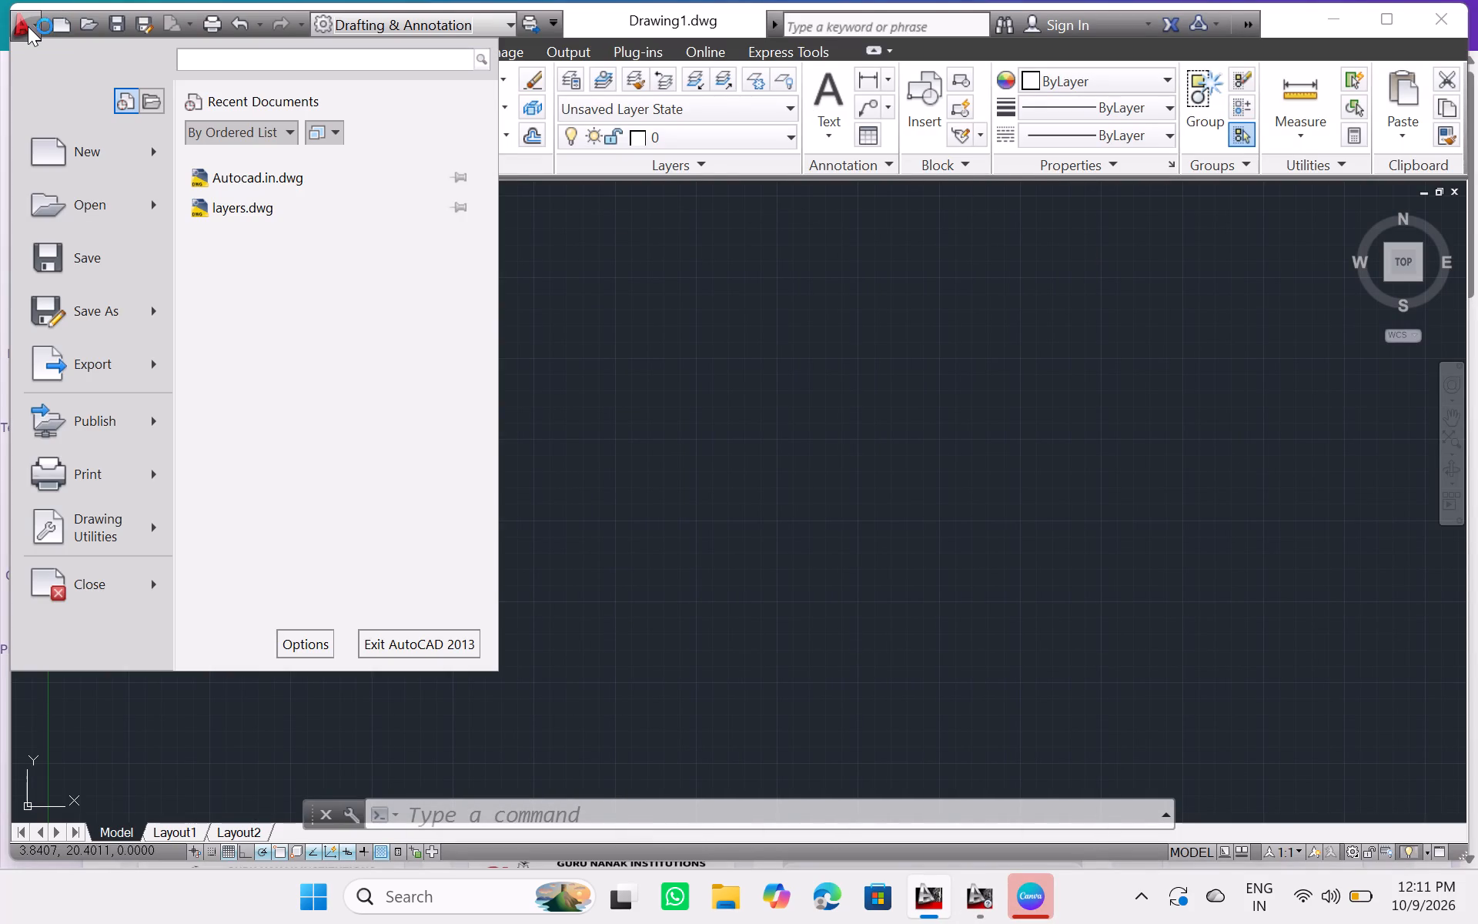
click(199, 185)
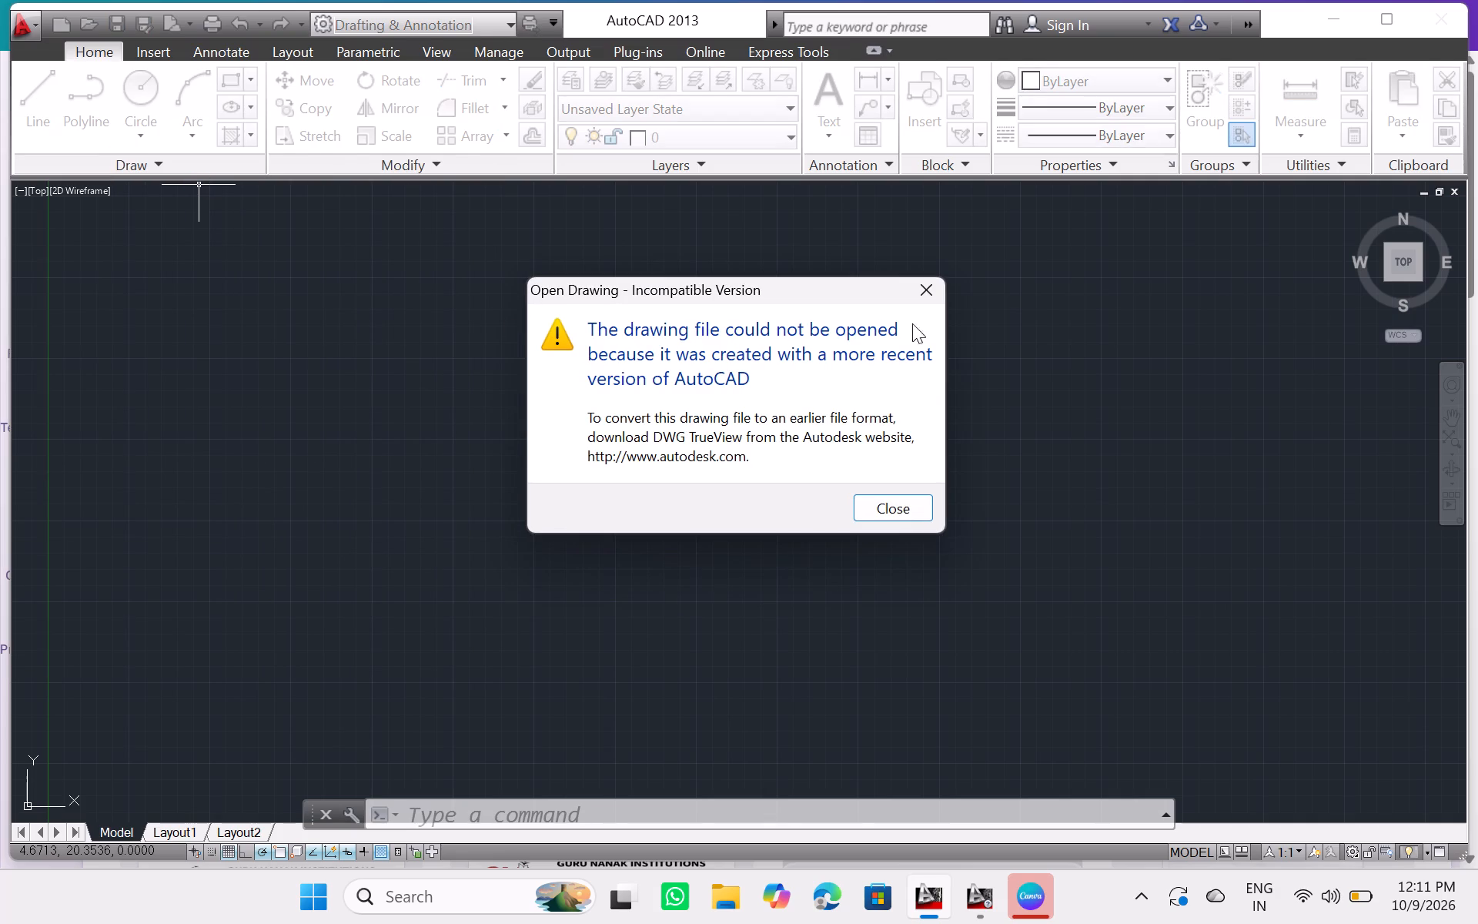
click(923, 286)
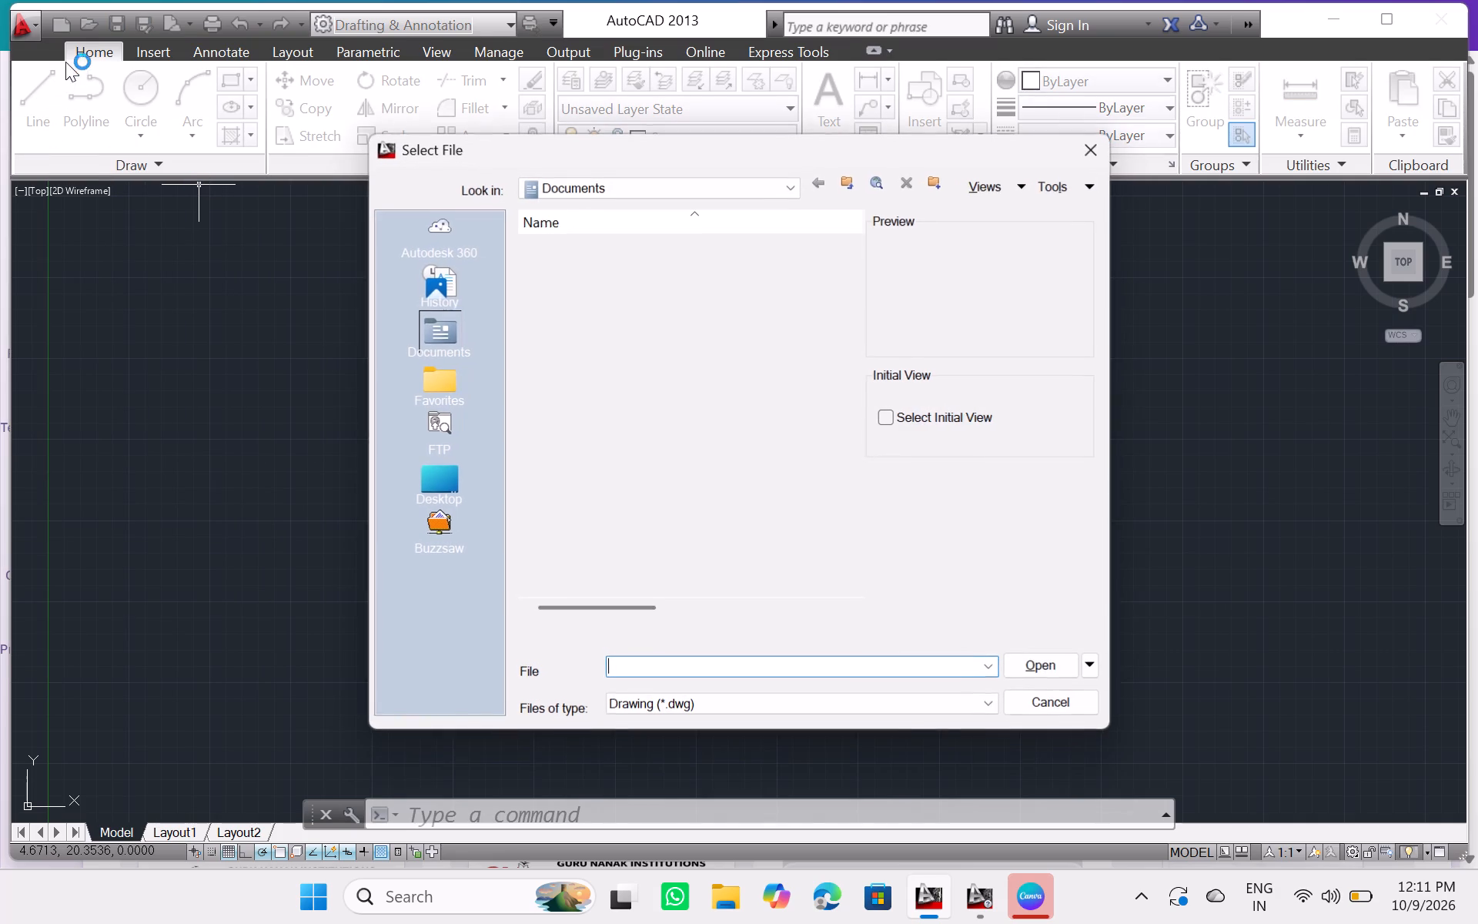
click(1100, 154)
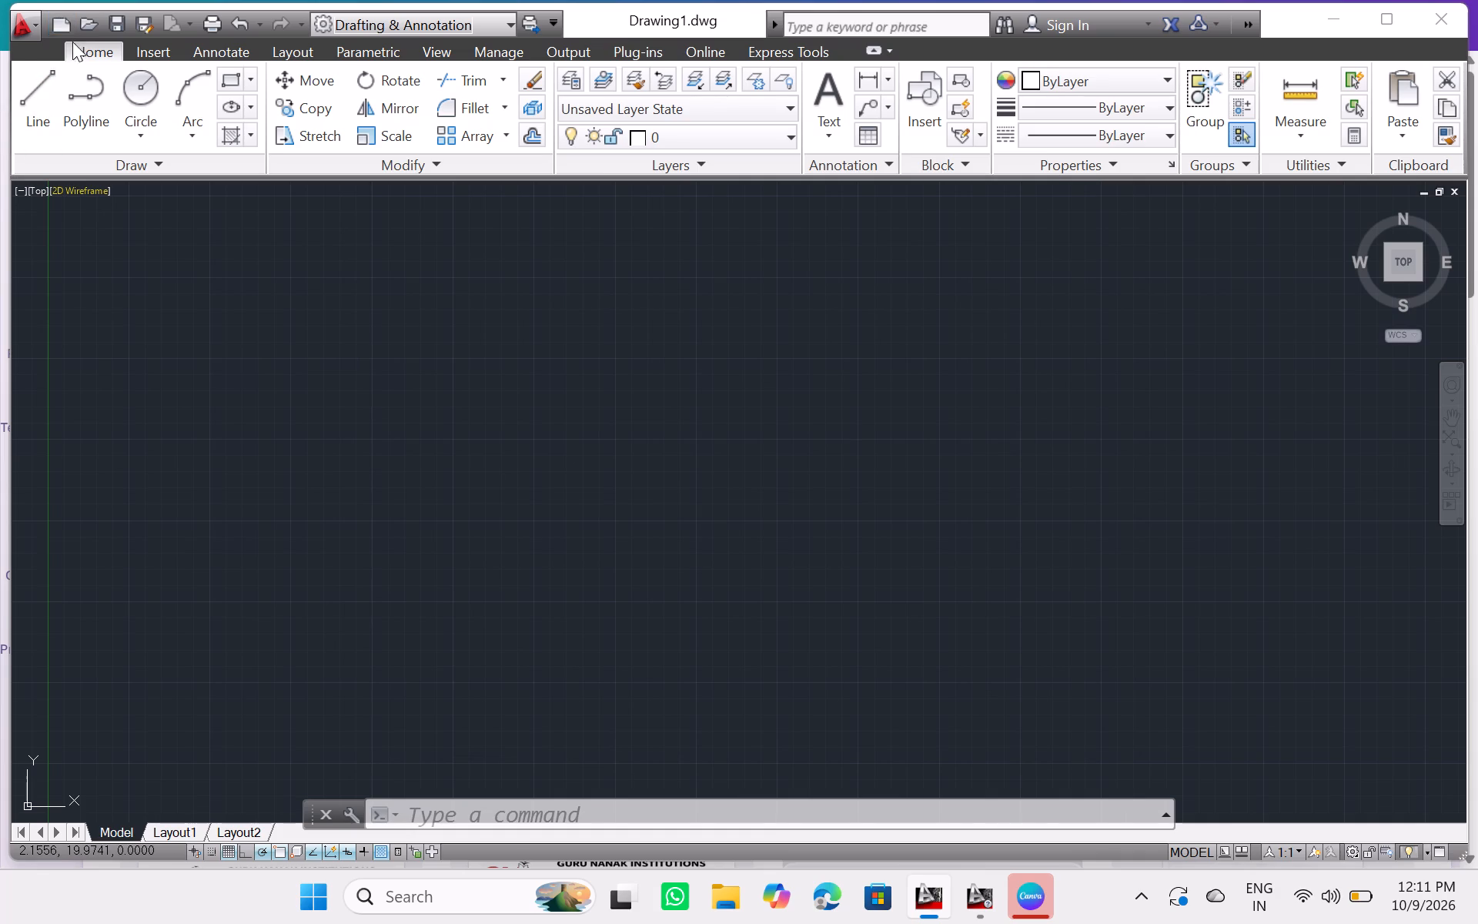
Open the recent drawing layers.dwg.
click(35, 24)
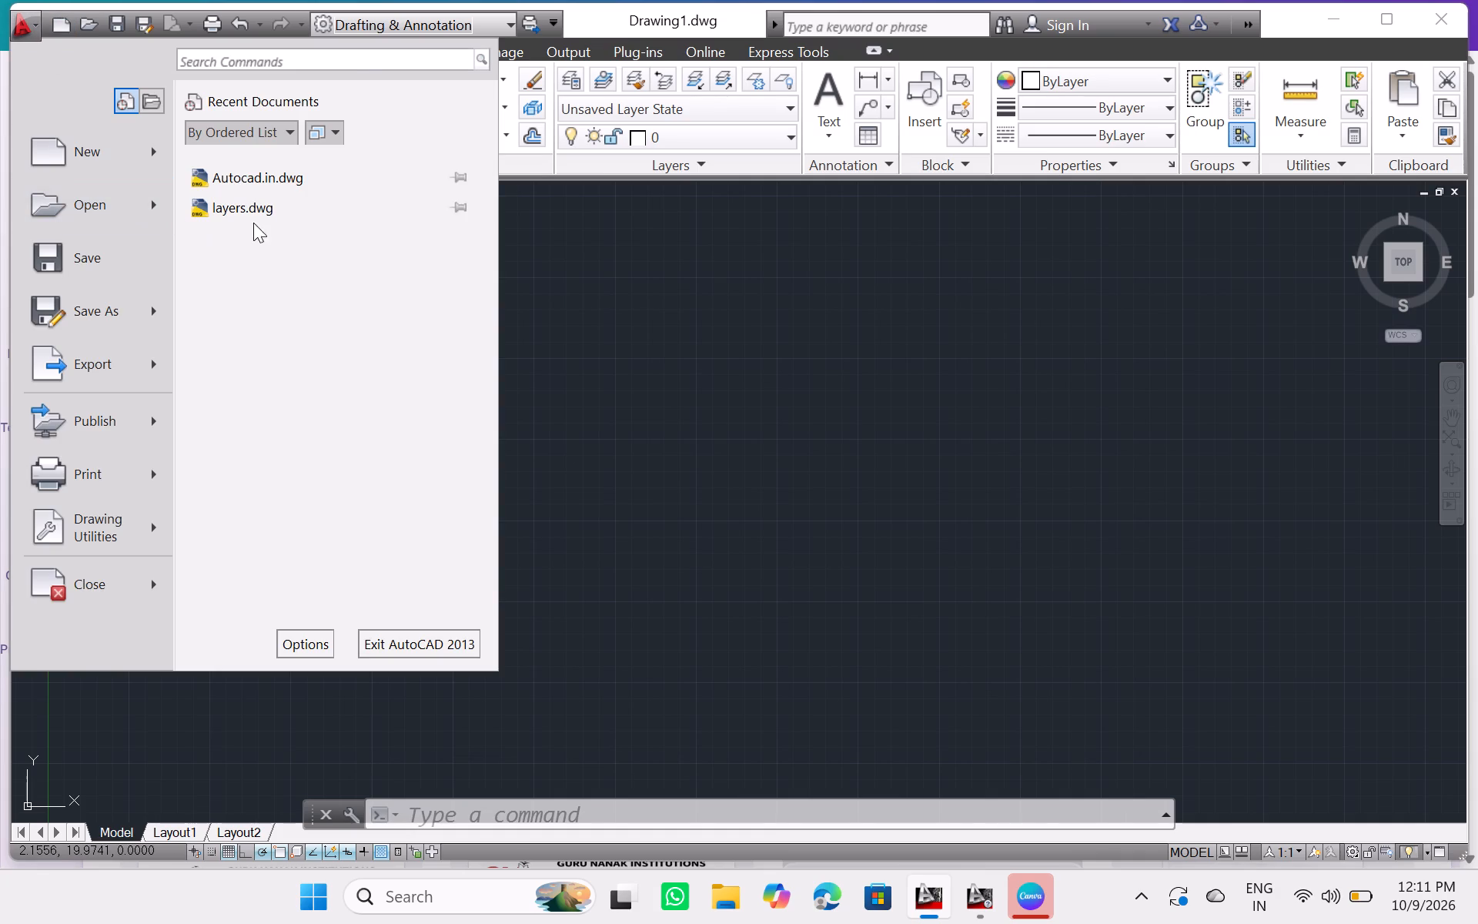
click(255, 208)
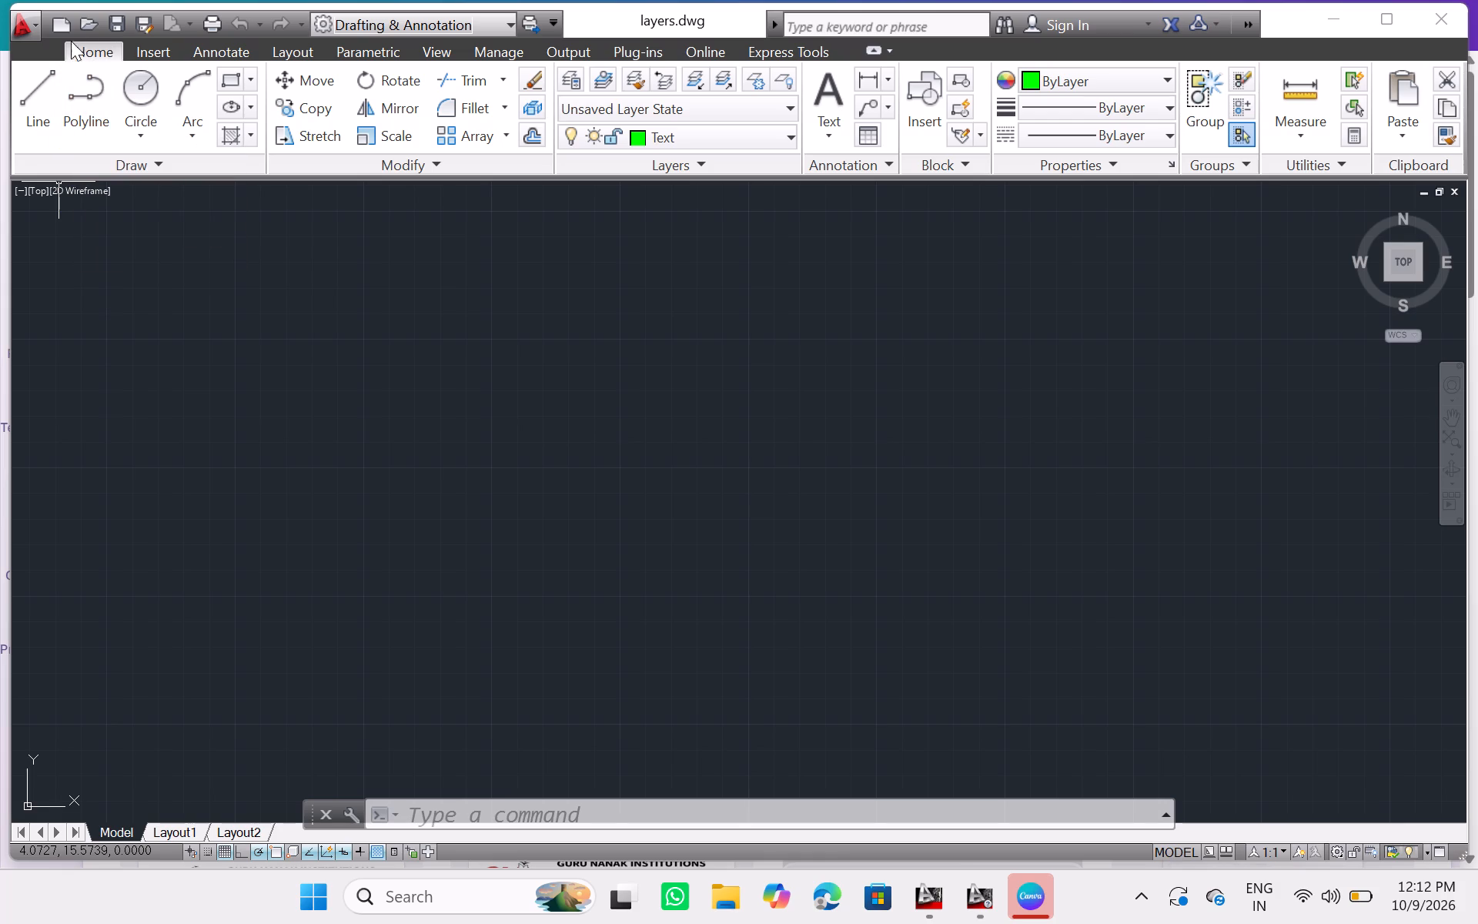
click(38, 25)
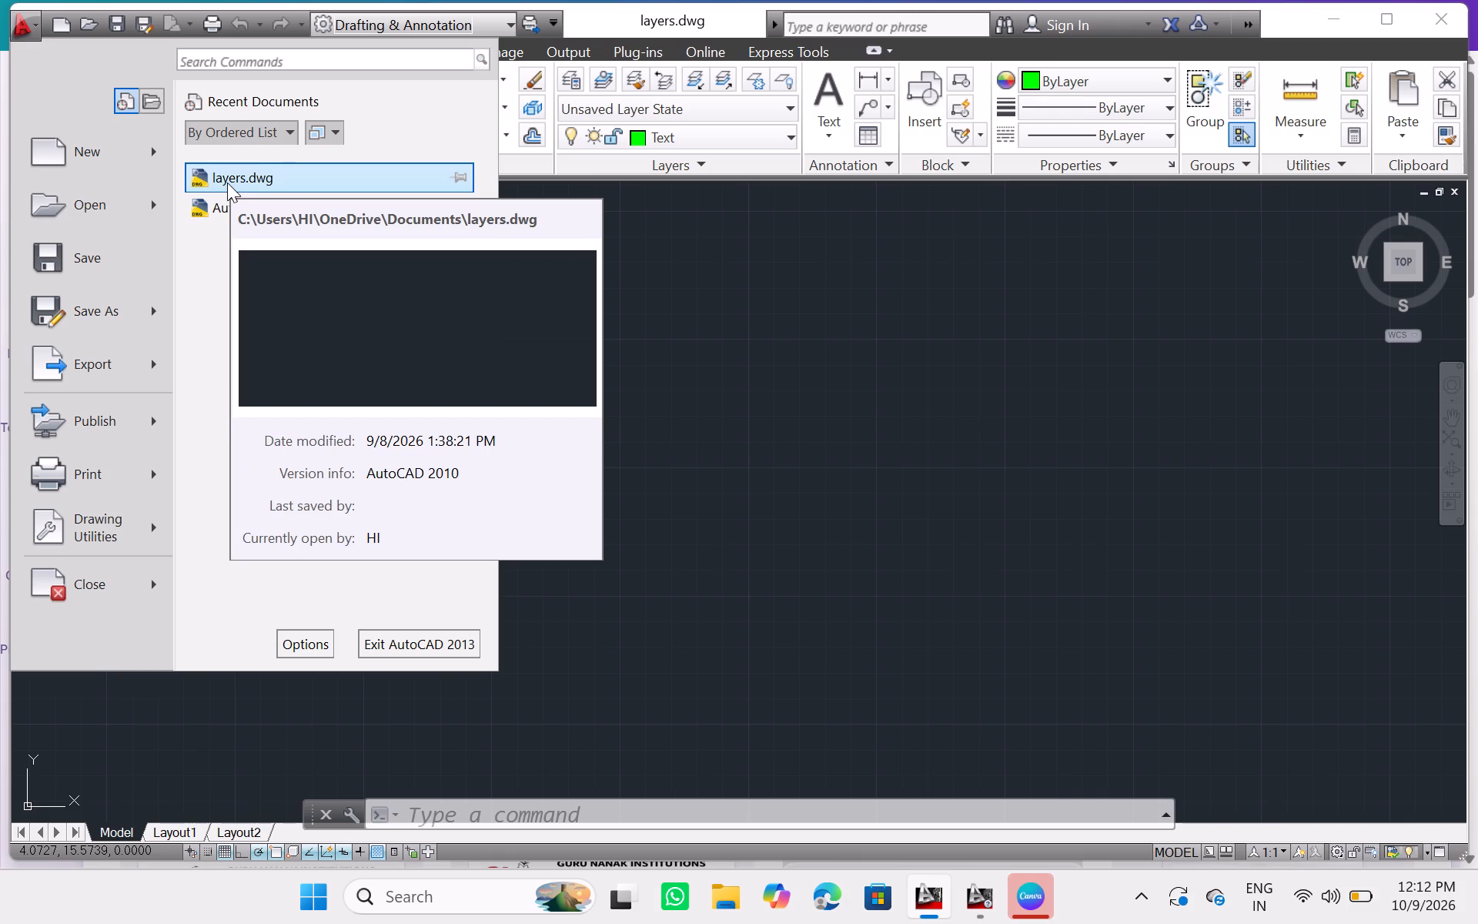
click(303, 179)
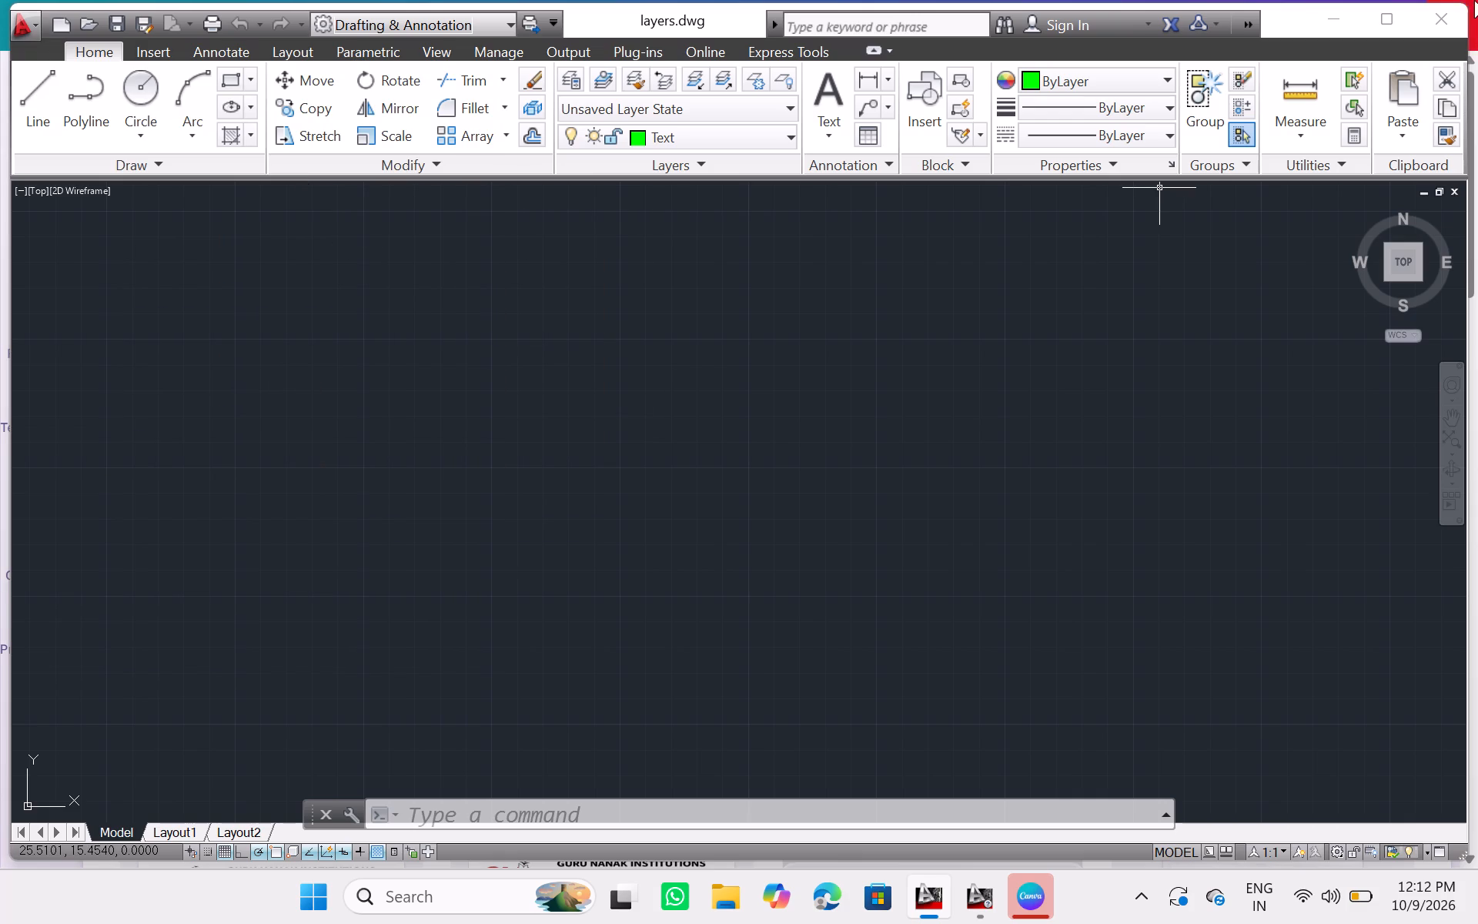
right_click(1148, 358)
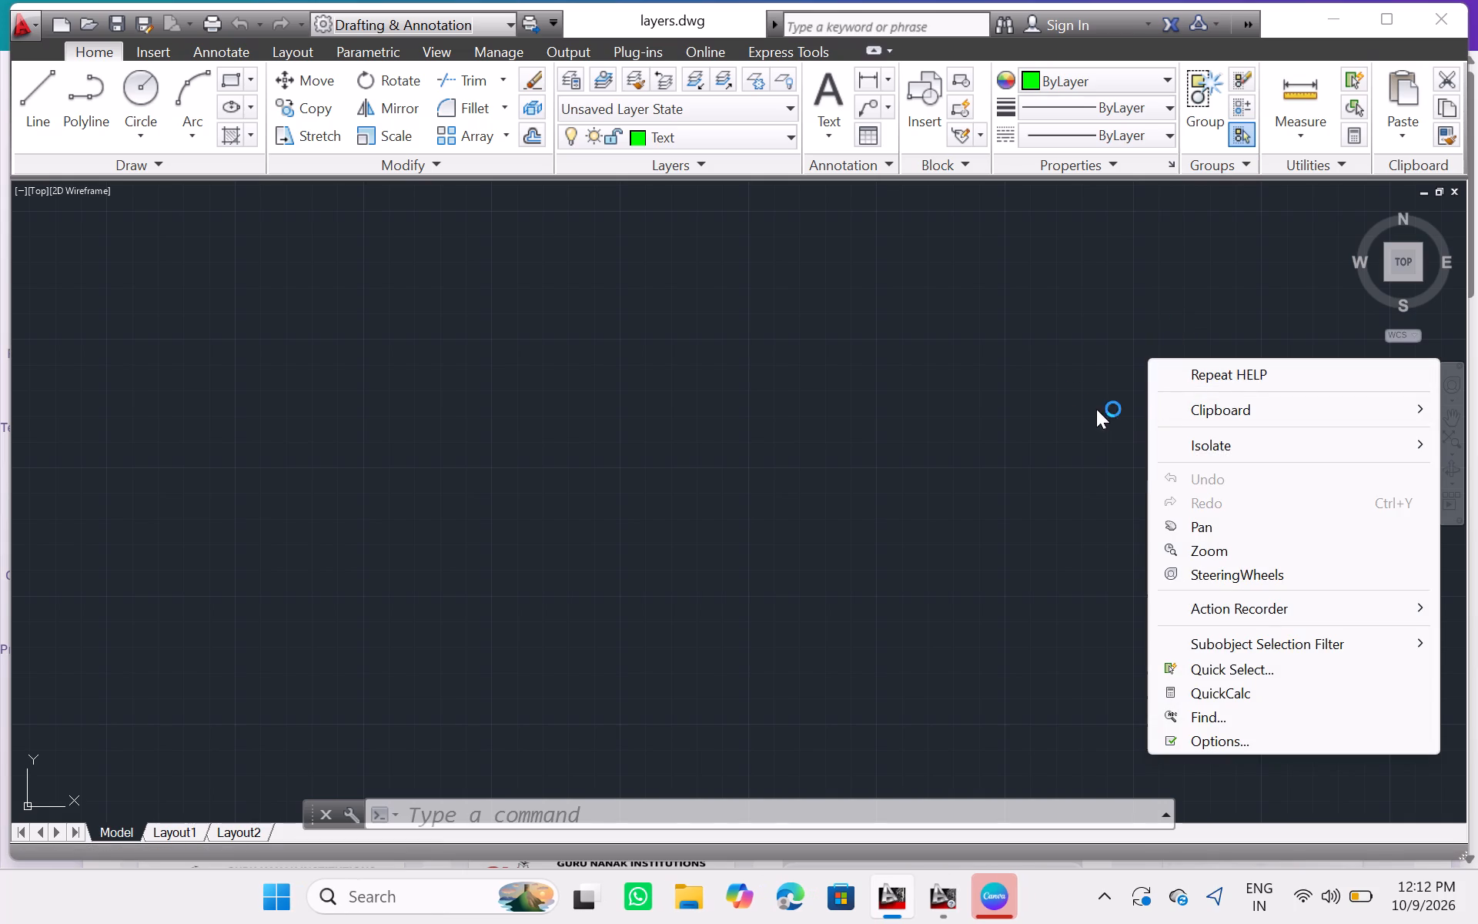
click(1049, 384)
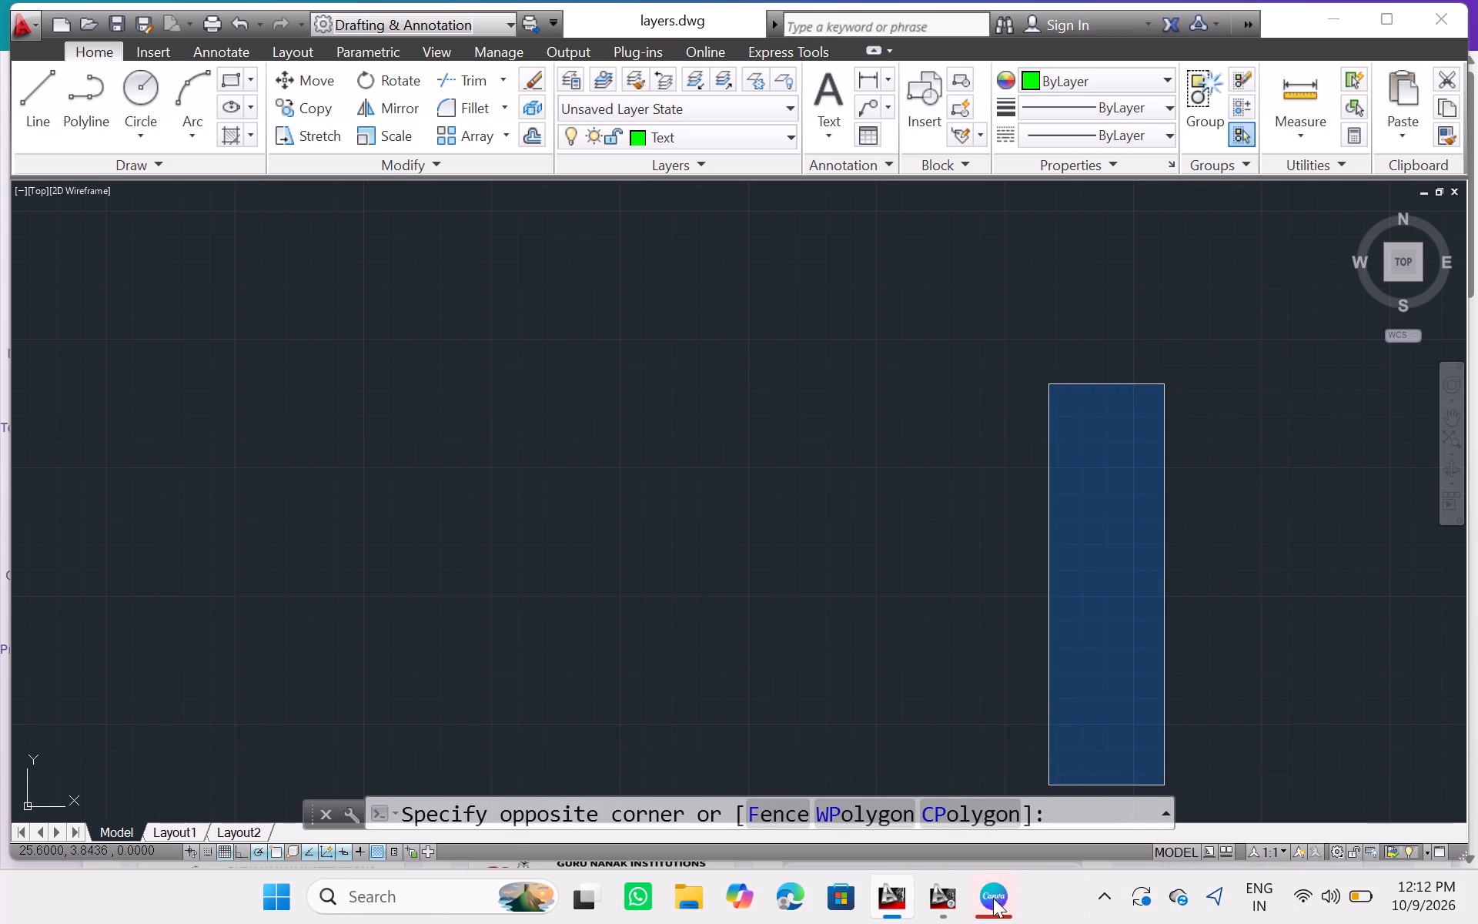
Bring the Welcome window back up and close it.
click(941, 898)
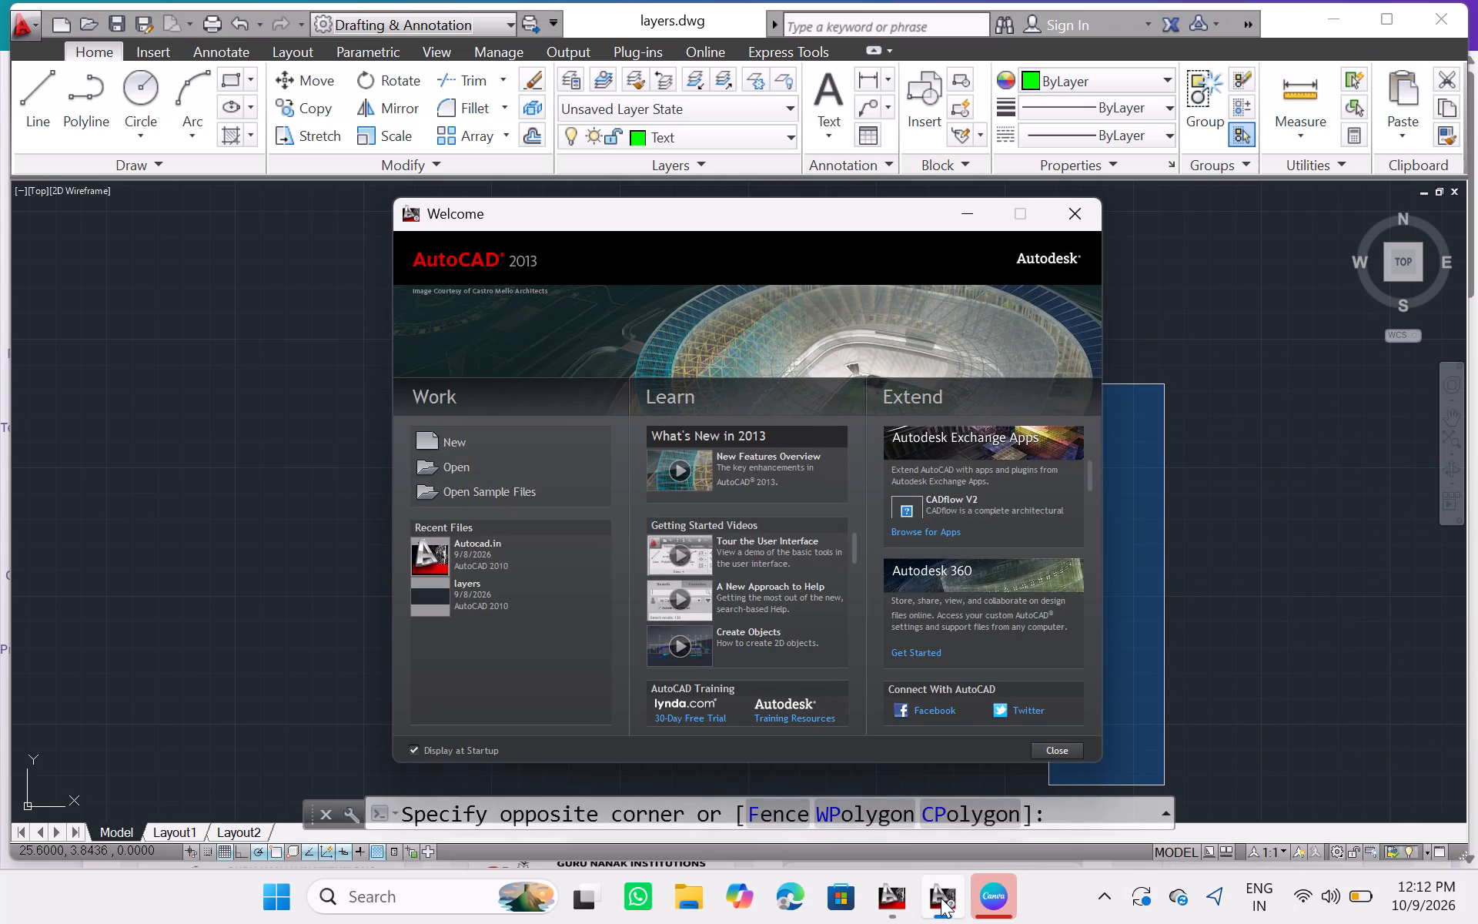
click(886, 895)
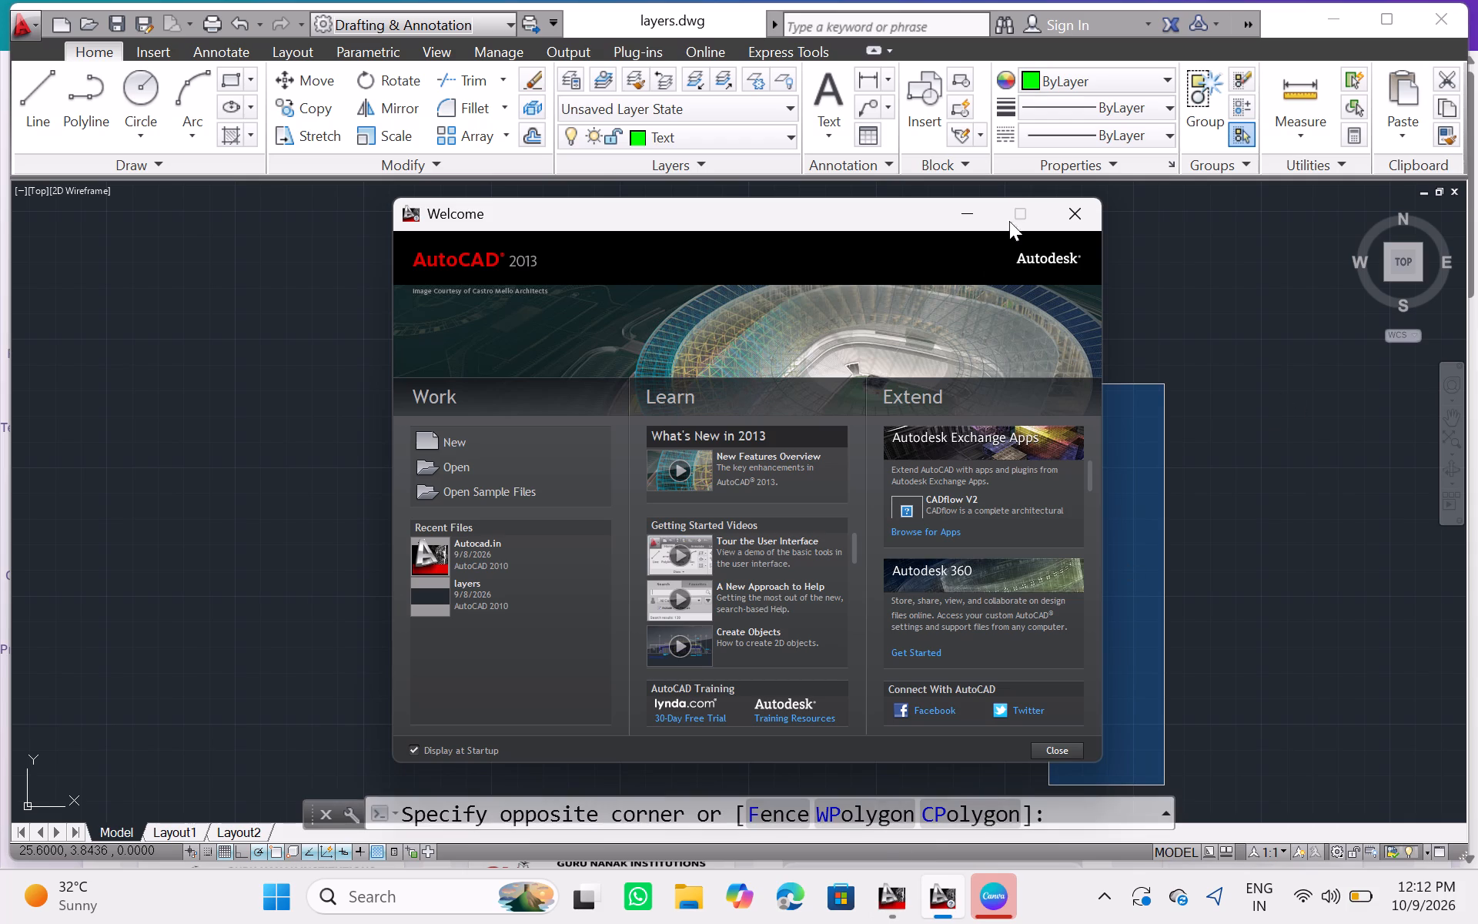
click(1013, 211)
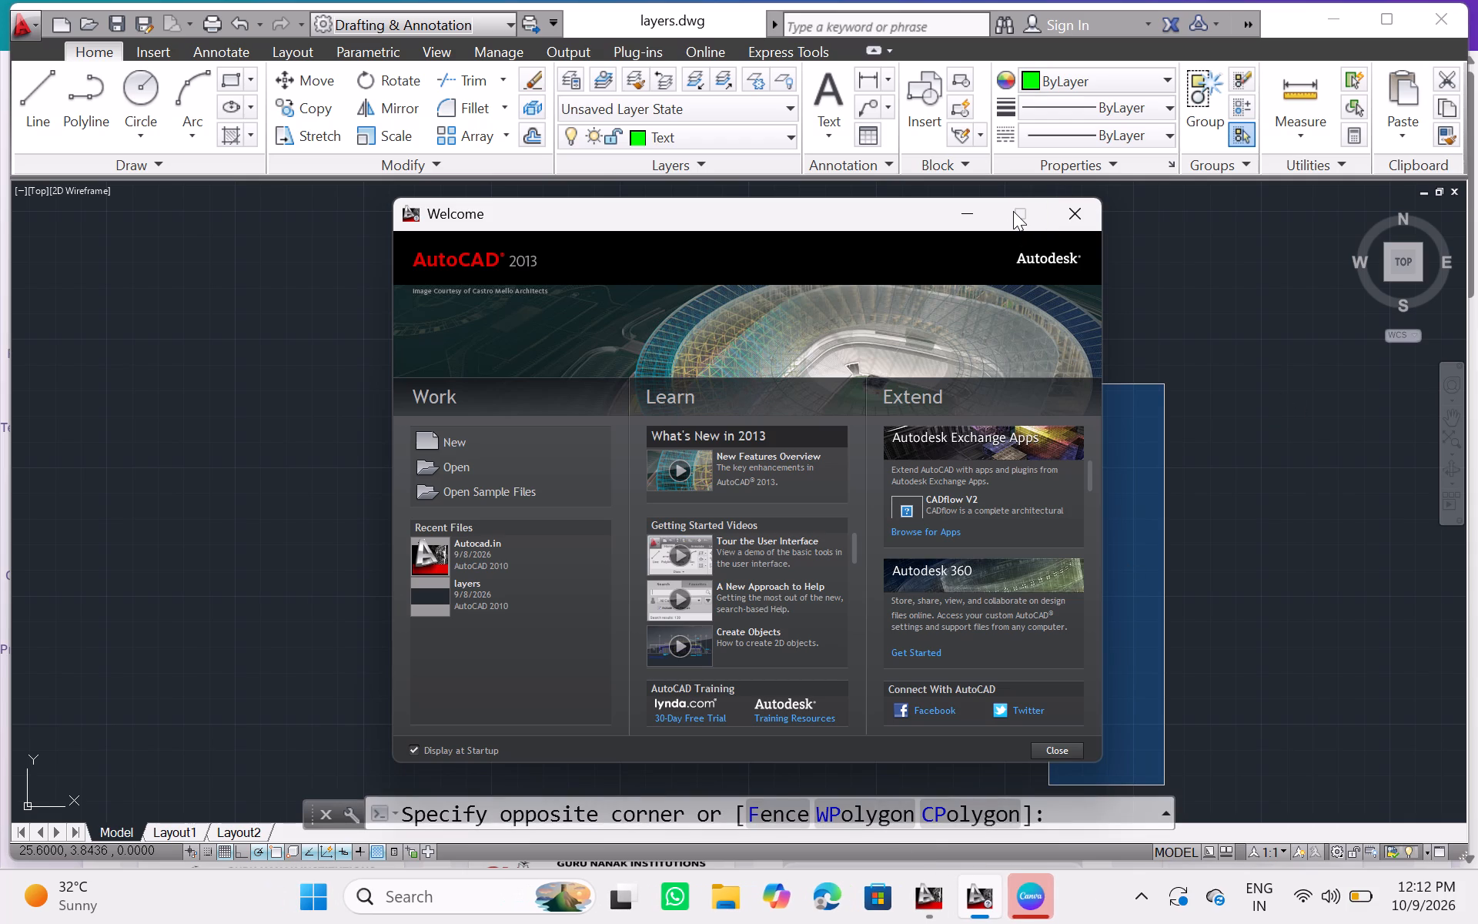
click(1074, 209)
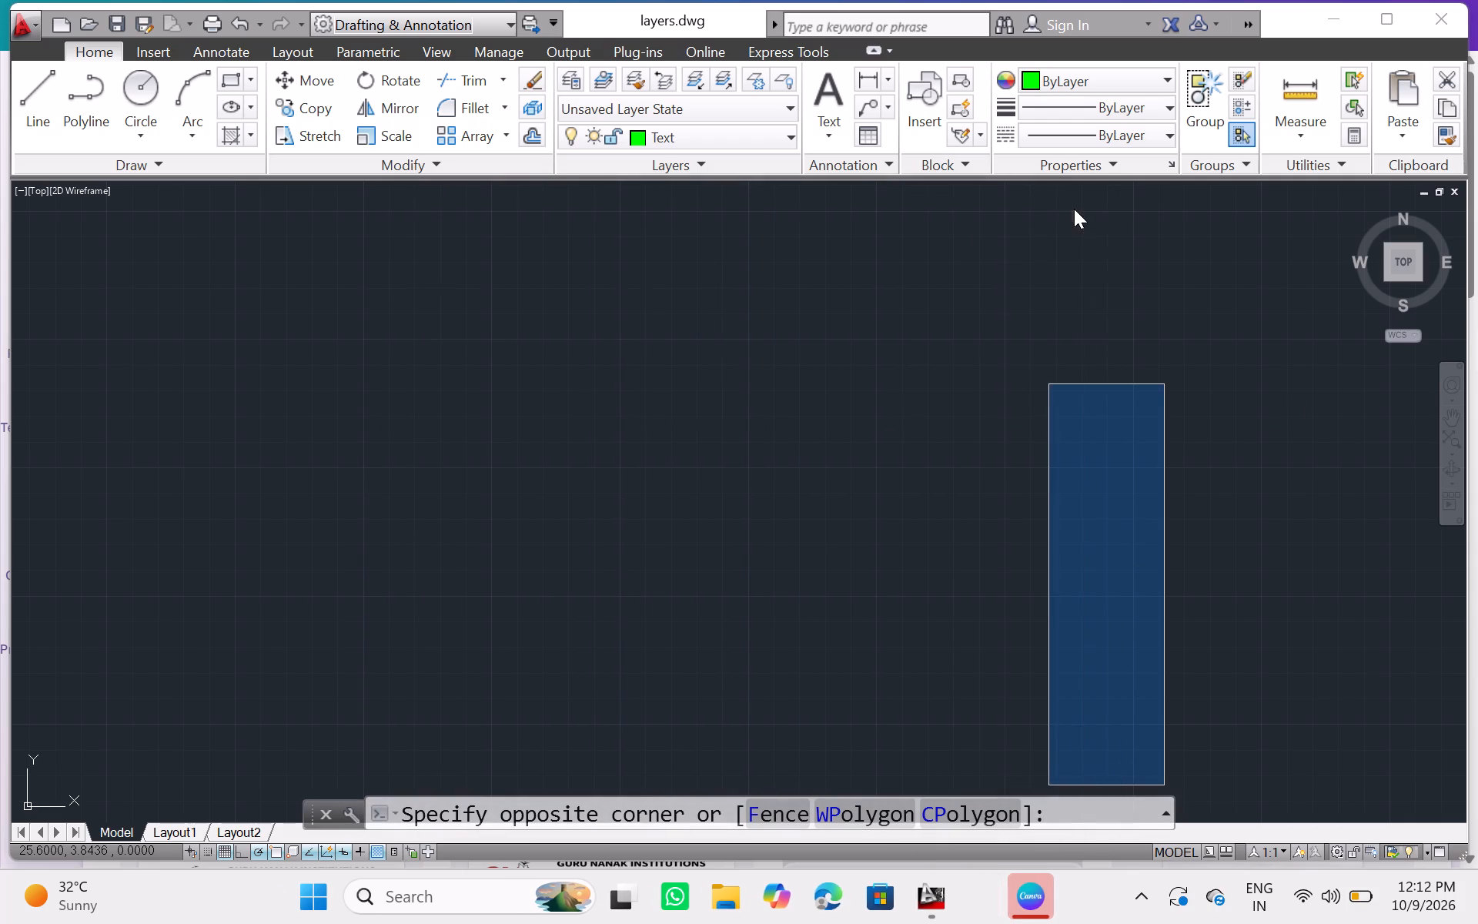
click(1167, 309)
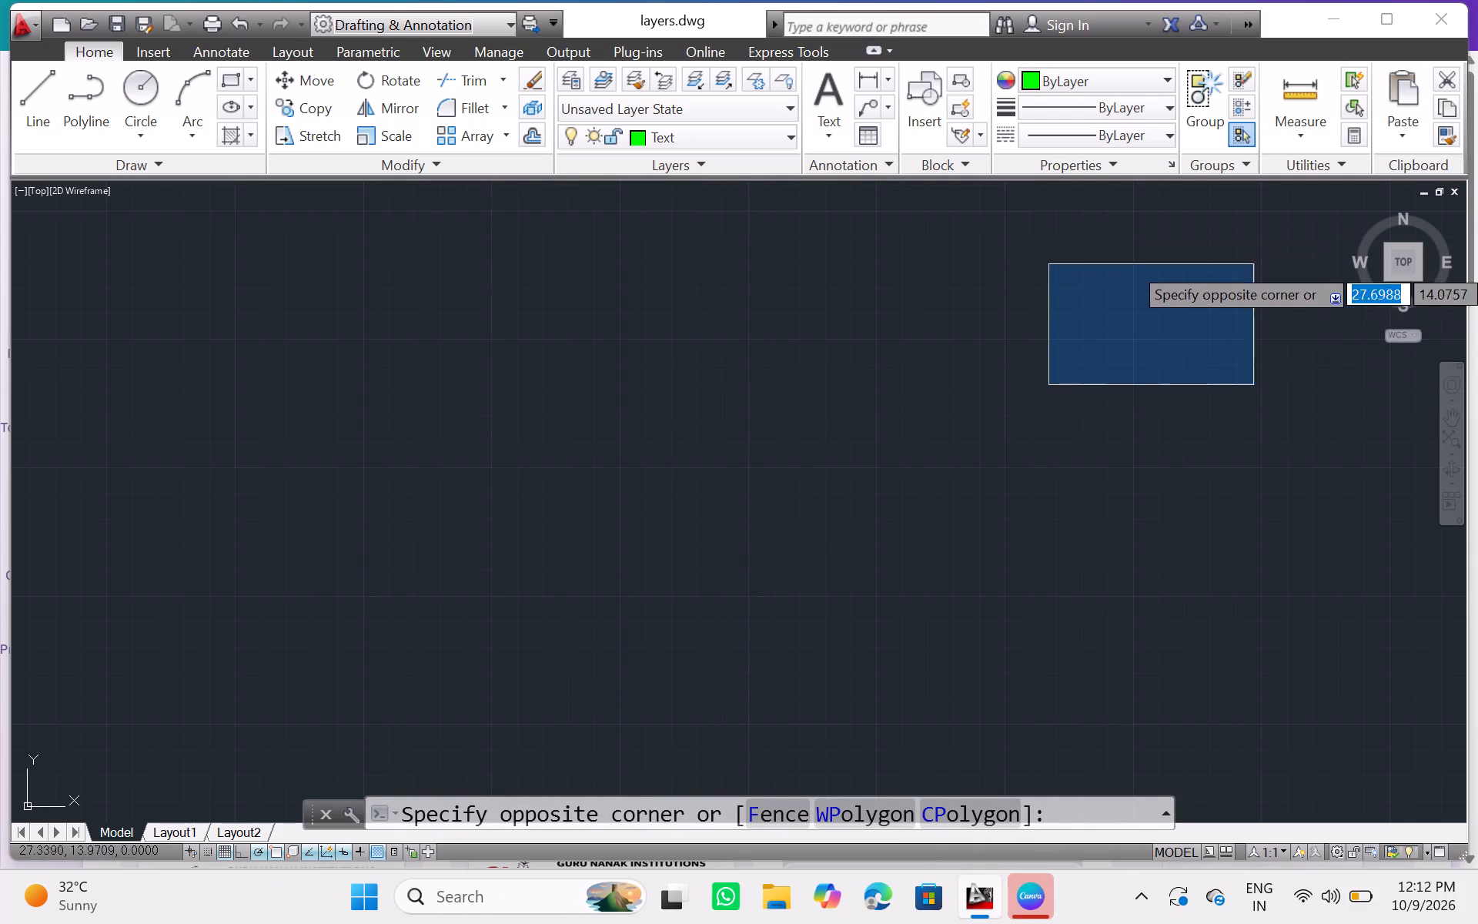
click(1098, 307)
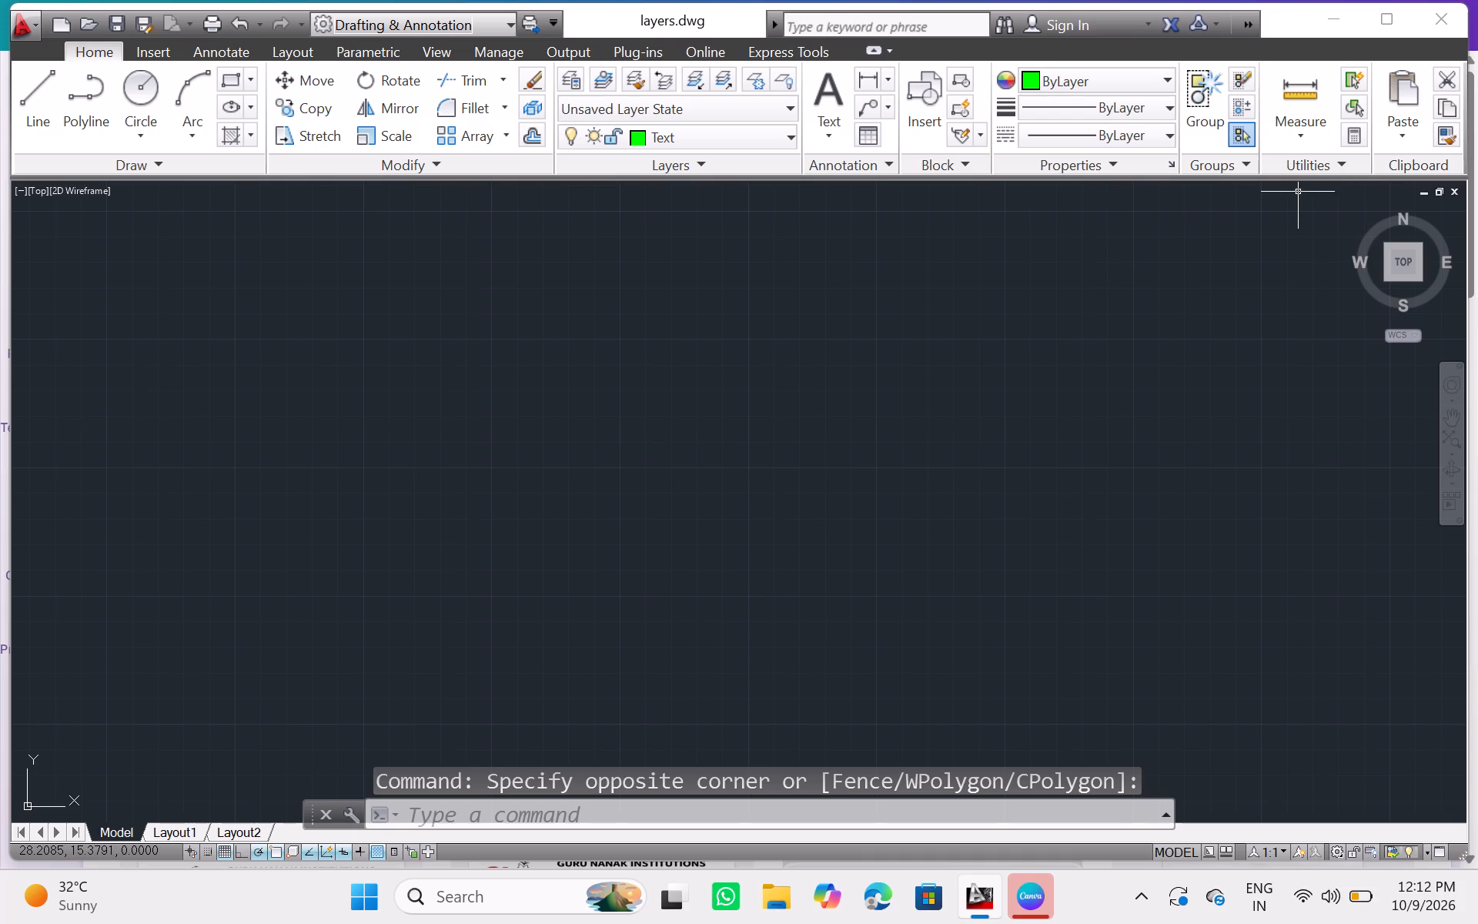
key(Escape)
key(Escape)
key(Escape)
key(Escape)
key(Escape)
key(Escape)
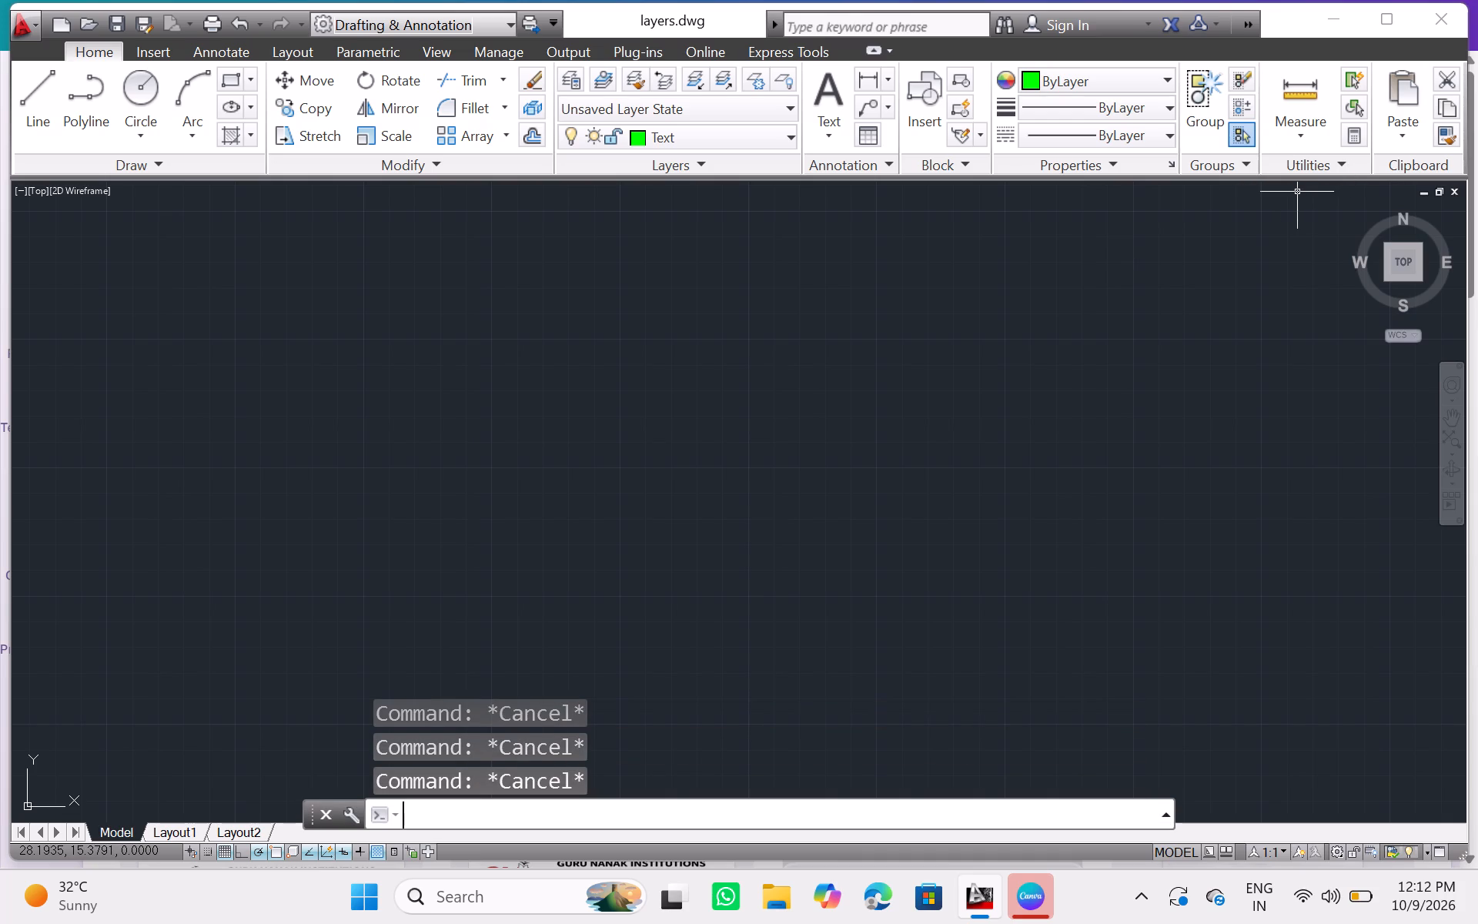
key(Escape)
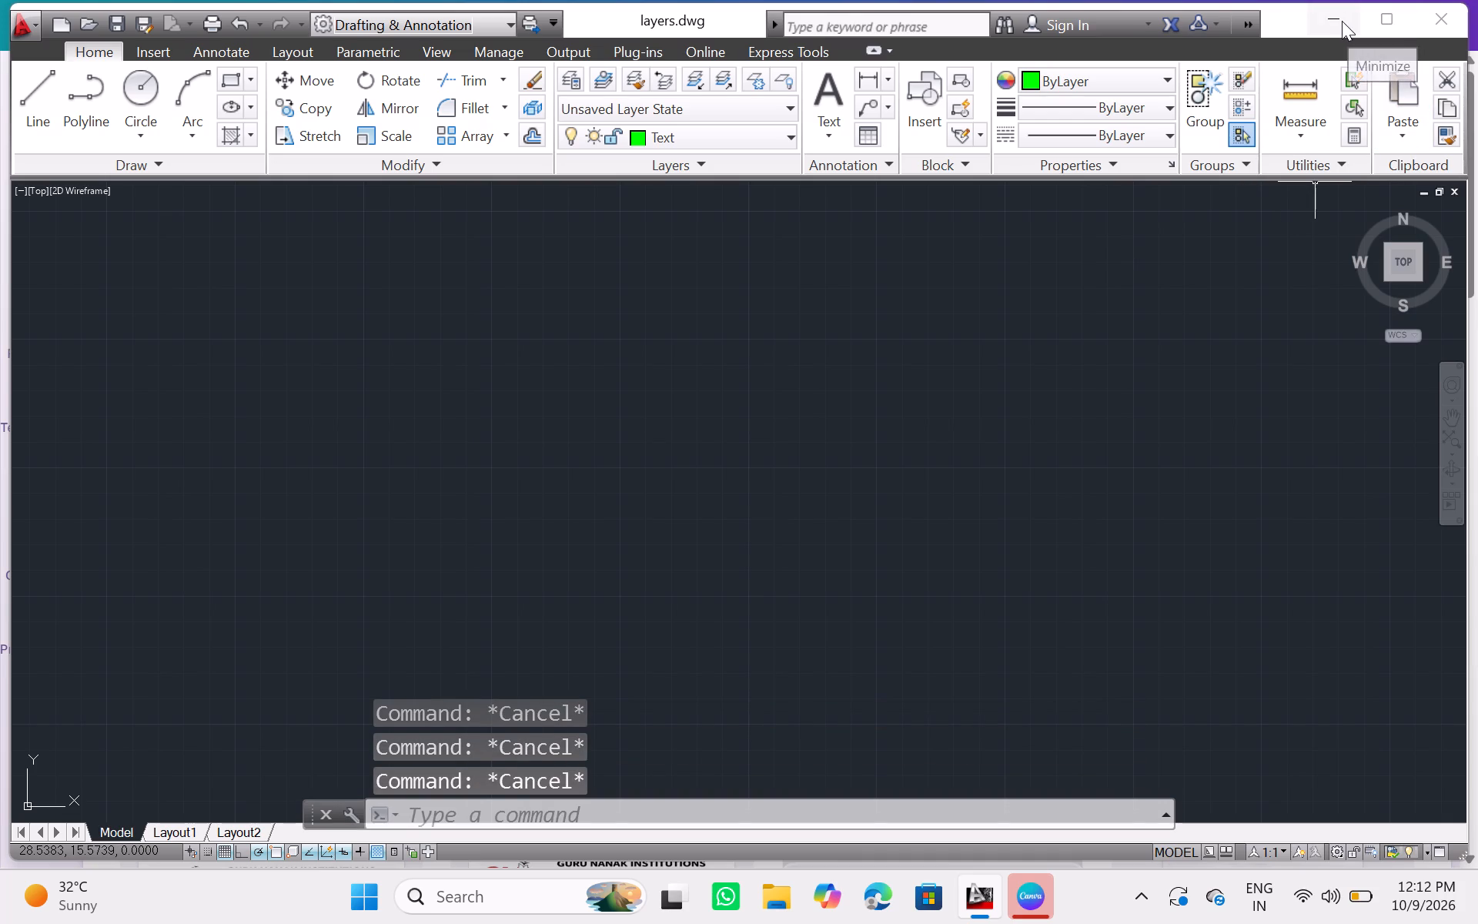
Minimise the layers.dwg drawing window and launch Fuji from the desktop.
click(1342, 21)
click(1343, 21)
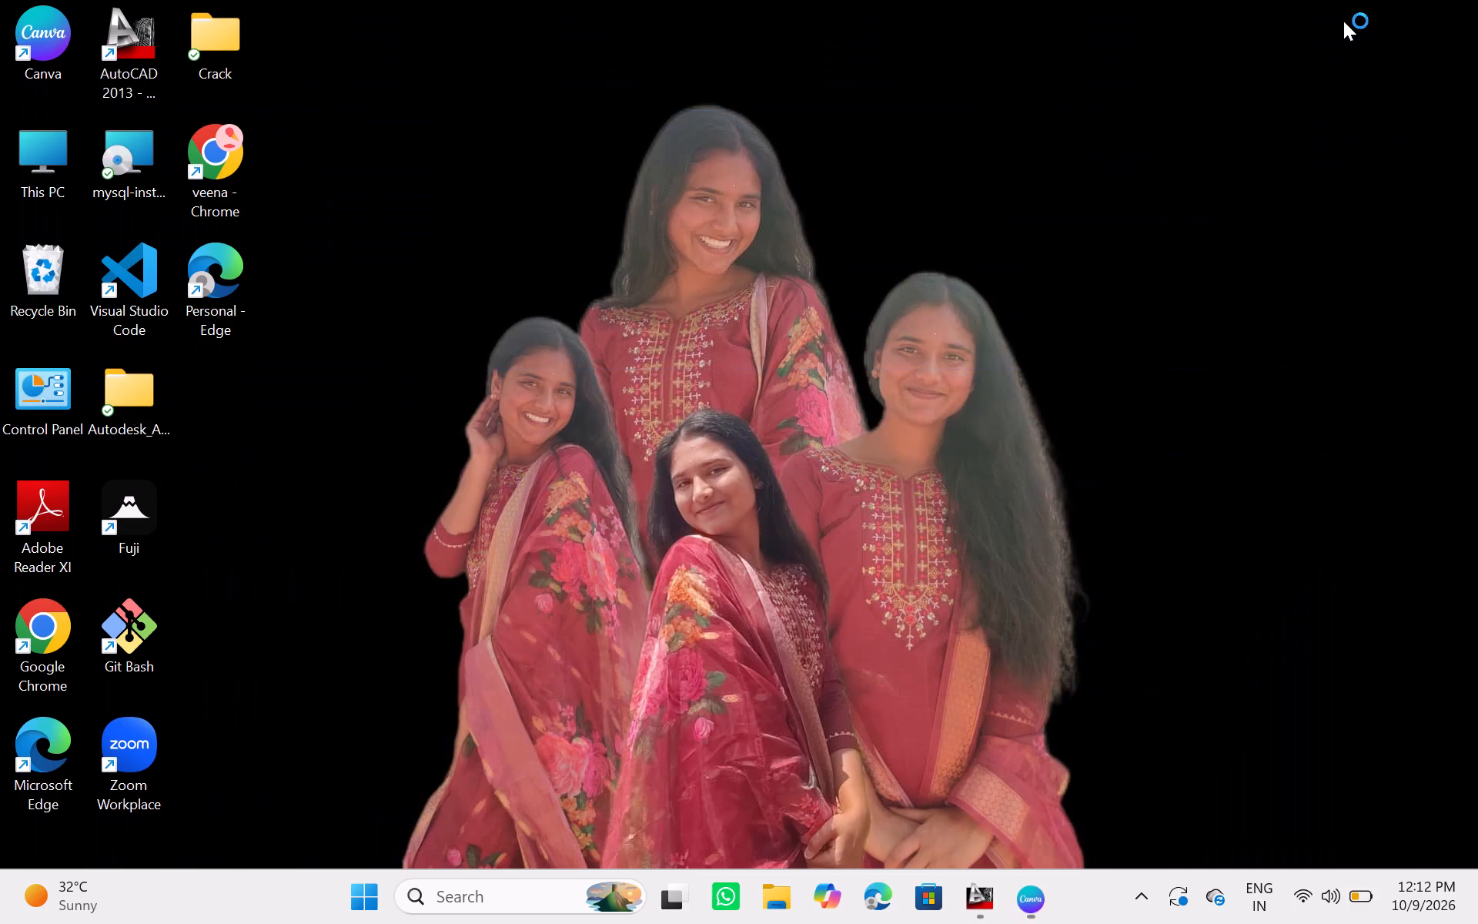
click(140, 520)
double_click(140, 517)
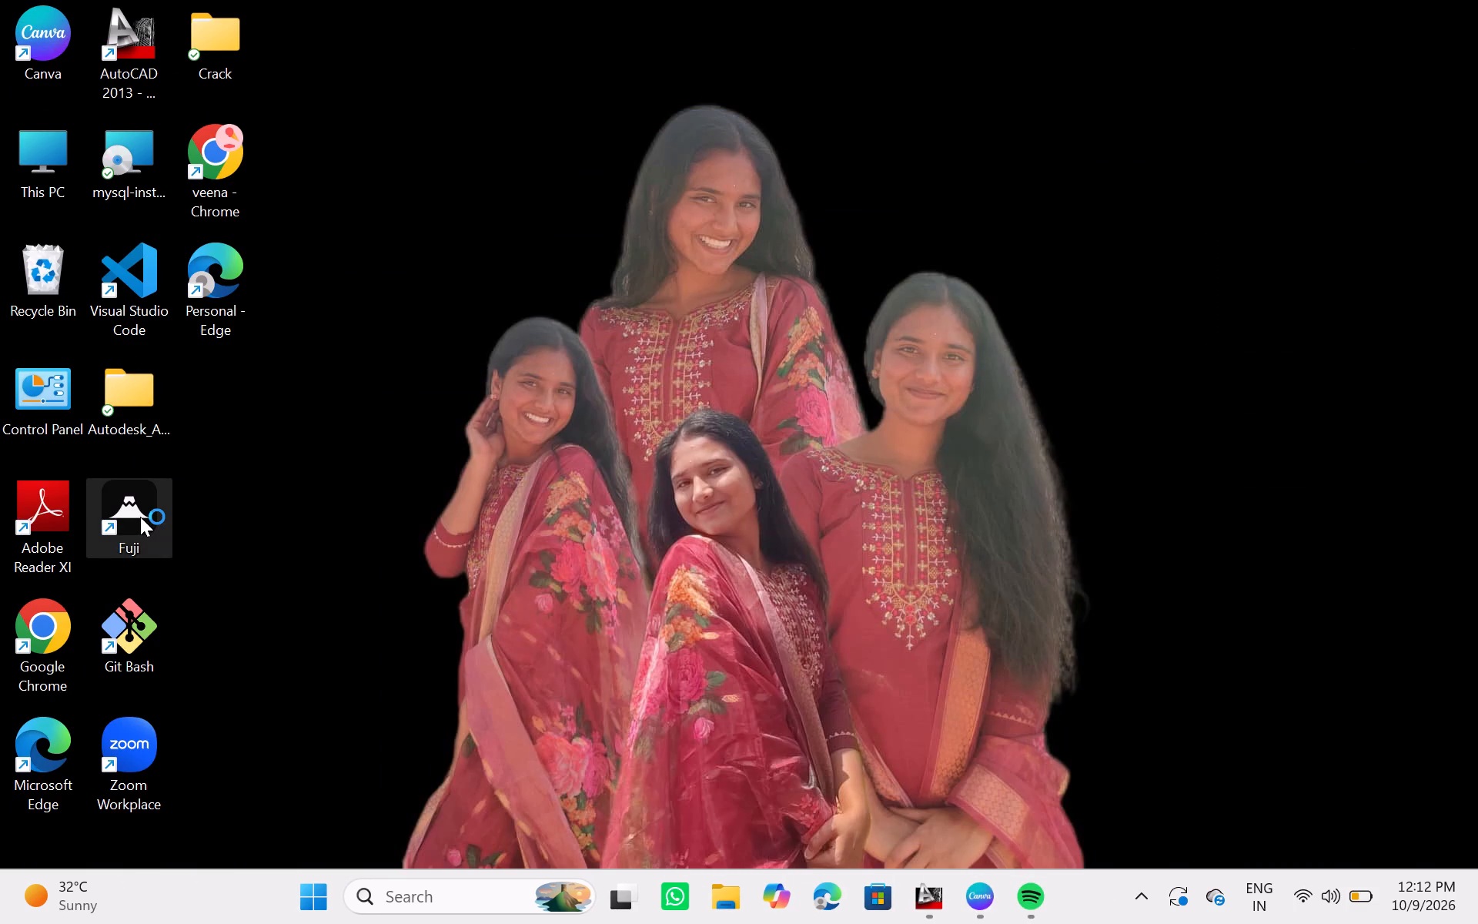
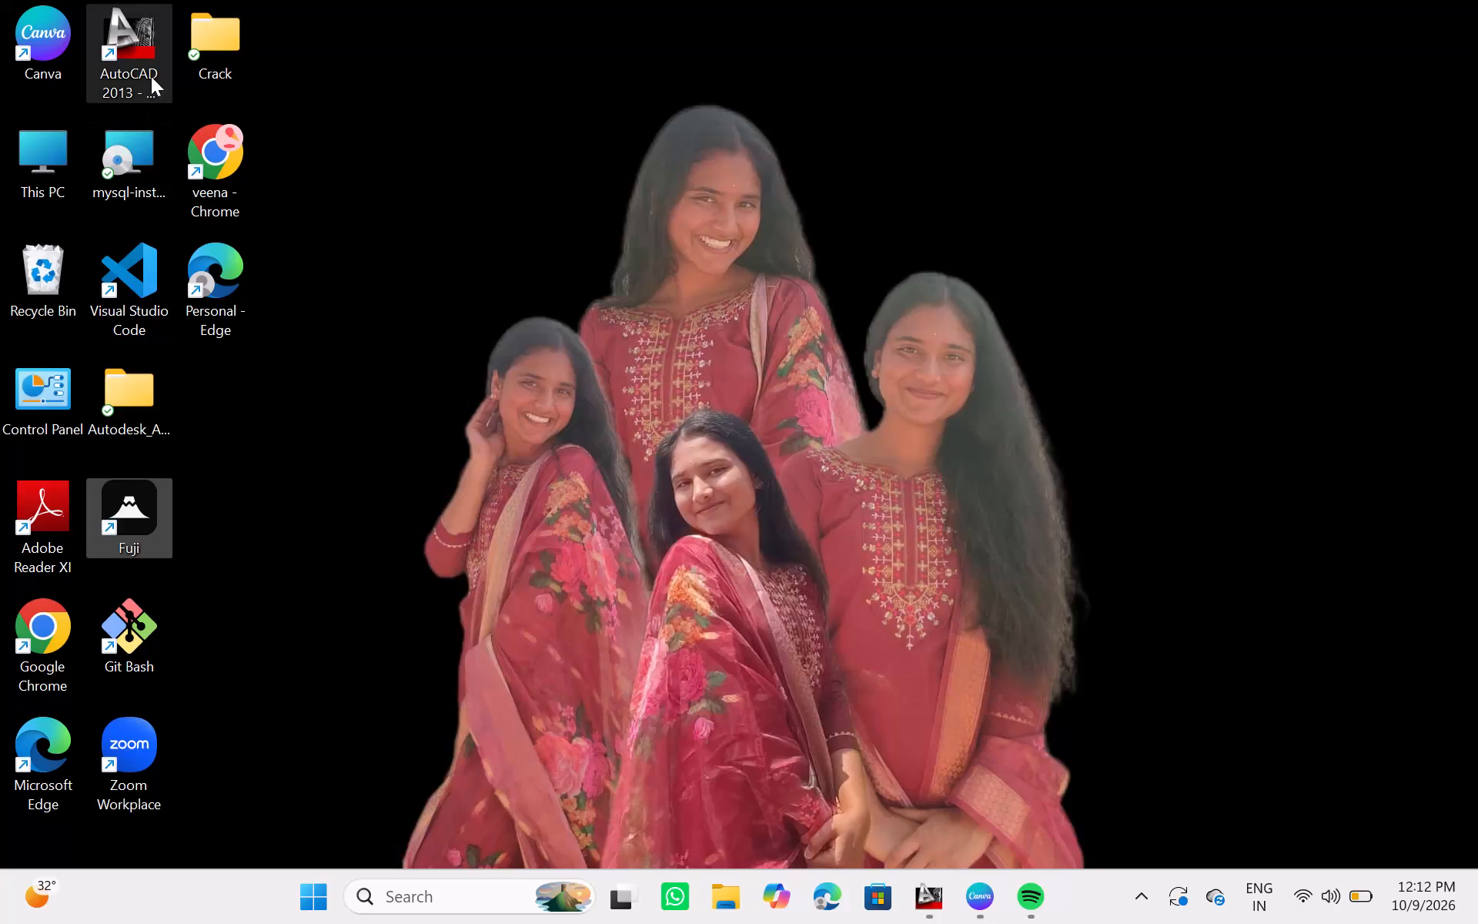
Launch AutoCAD 2013 from the desktop and close its Welcome window.
double_click(151, 76)
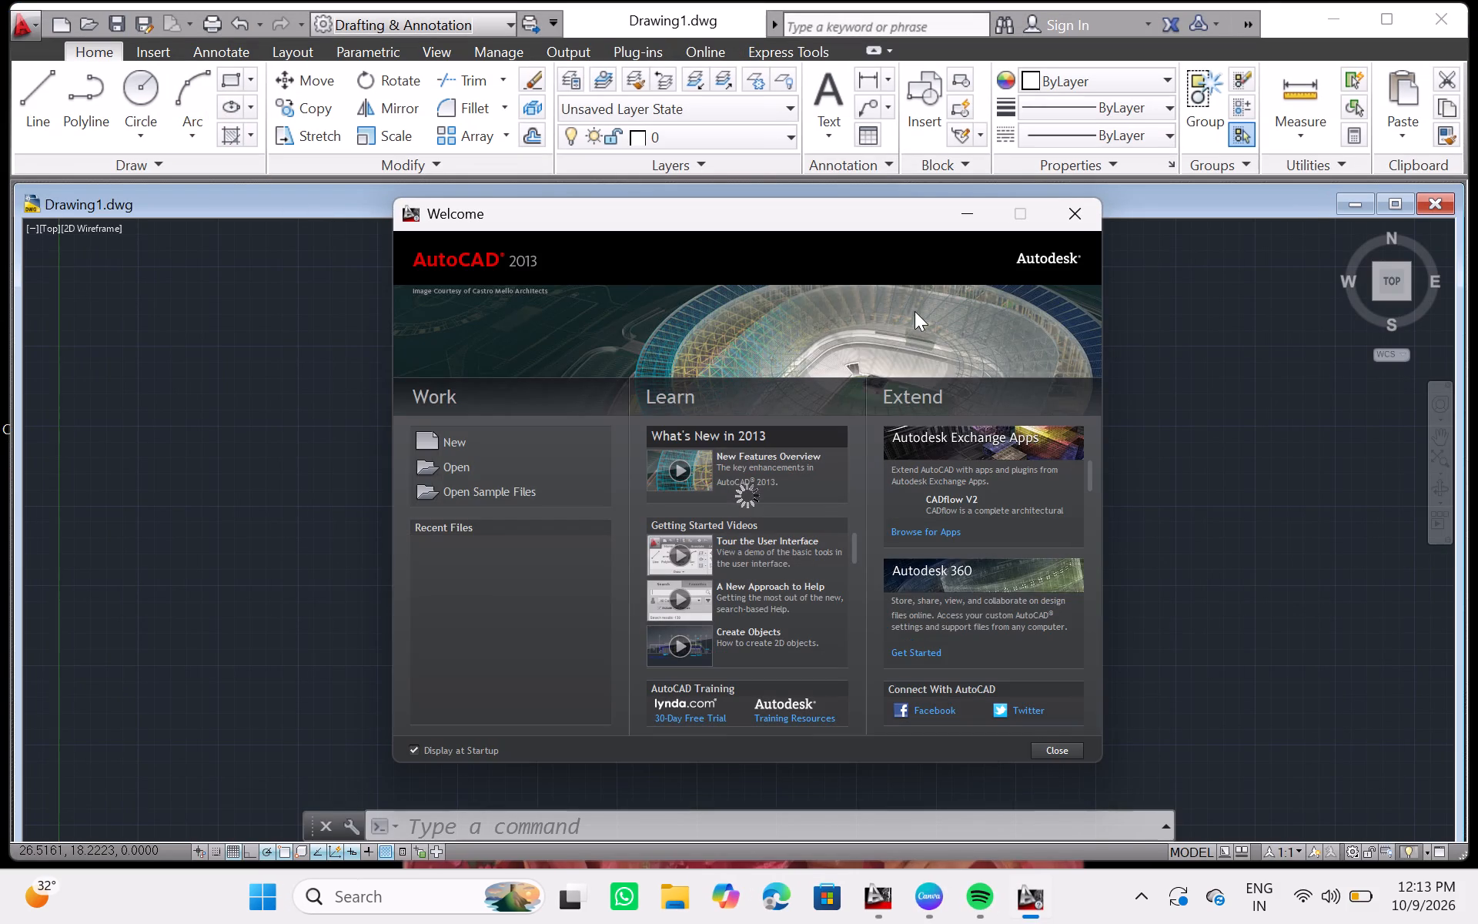
click(1072, 212)
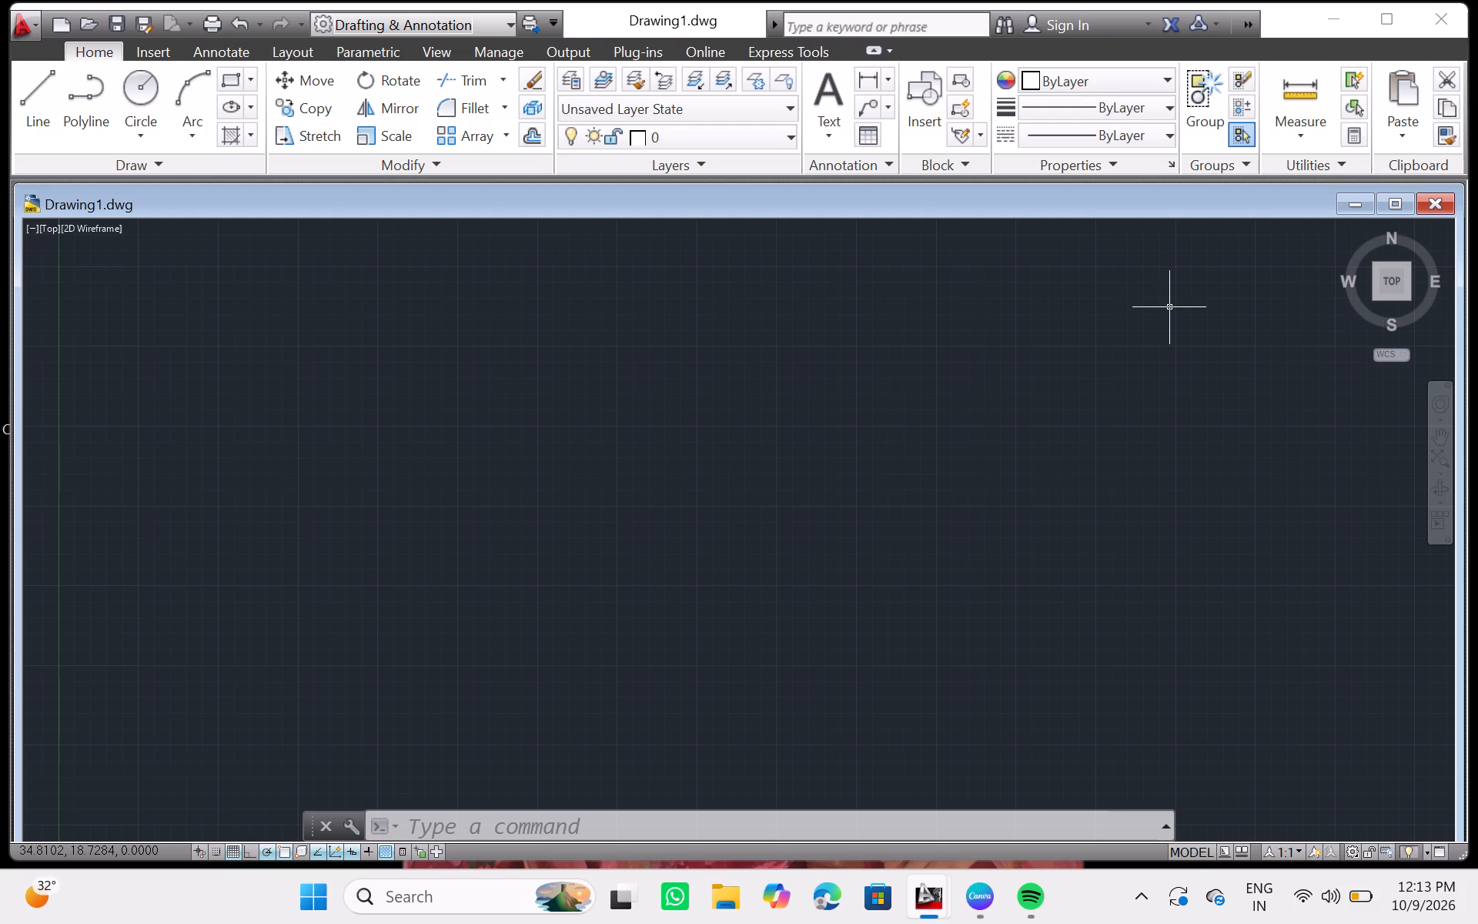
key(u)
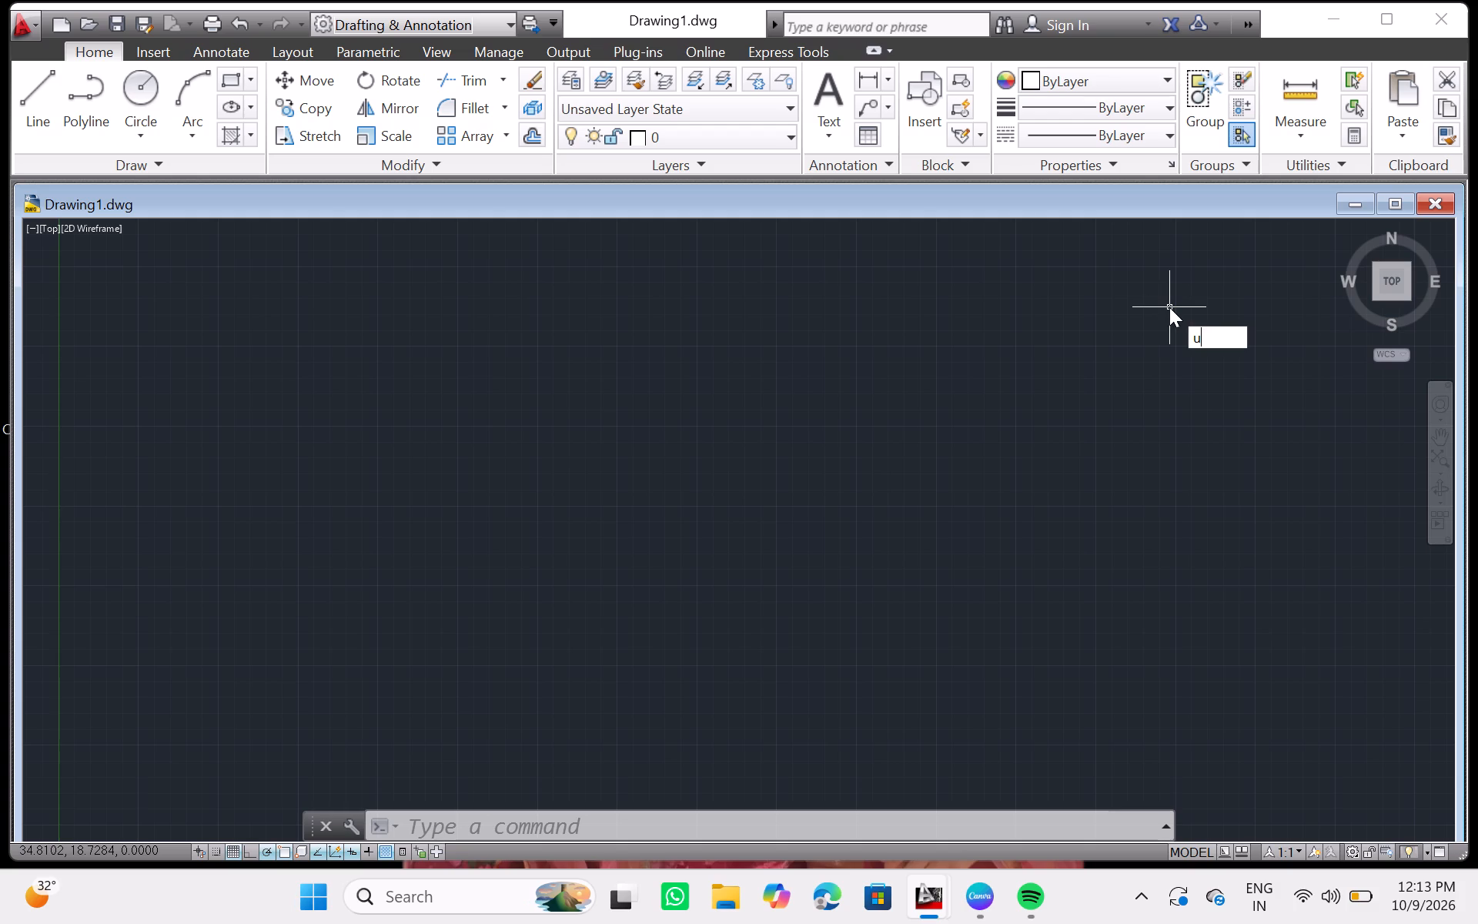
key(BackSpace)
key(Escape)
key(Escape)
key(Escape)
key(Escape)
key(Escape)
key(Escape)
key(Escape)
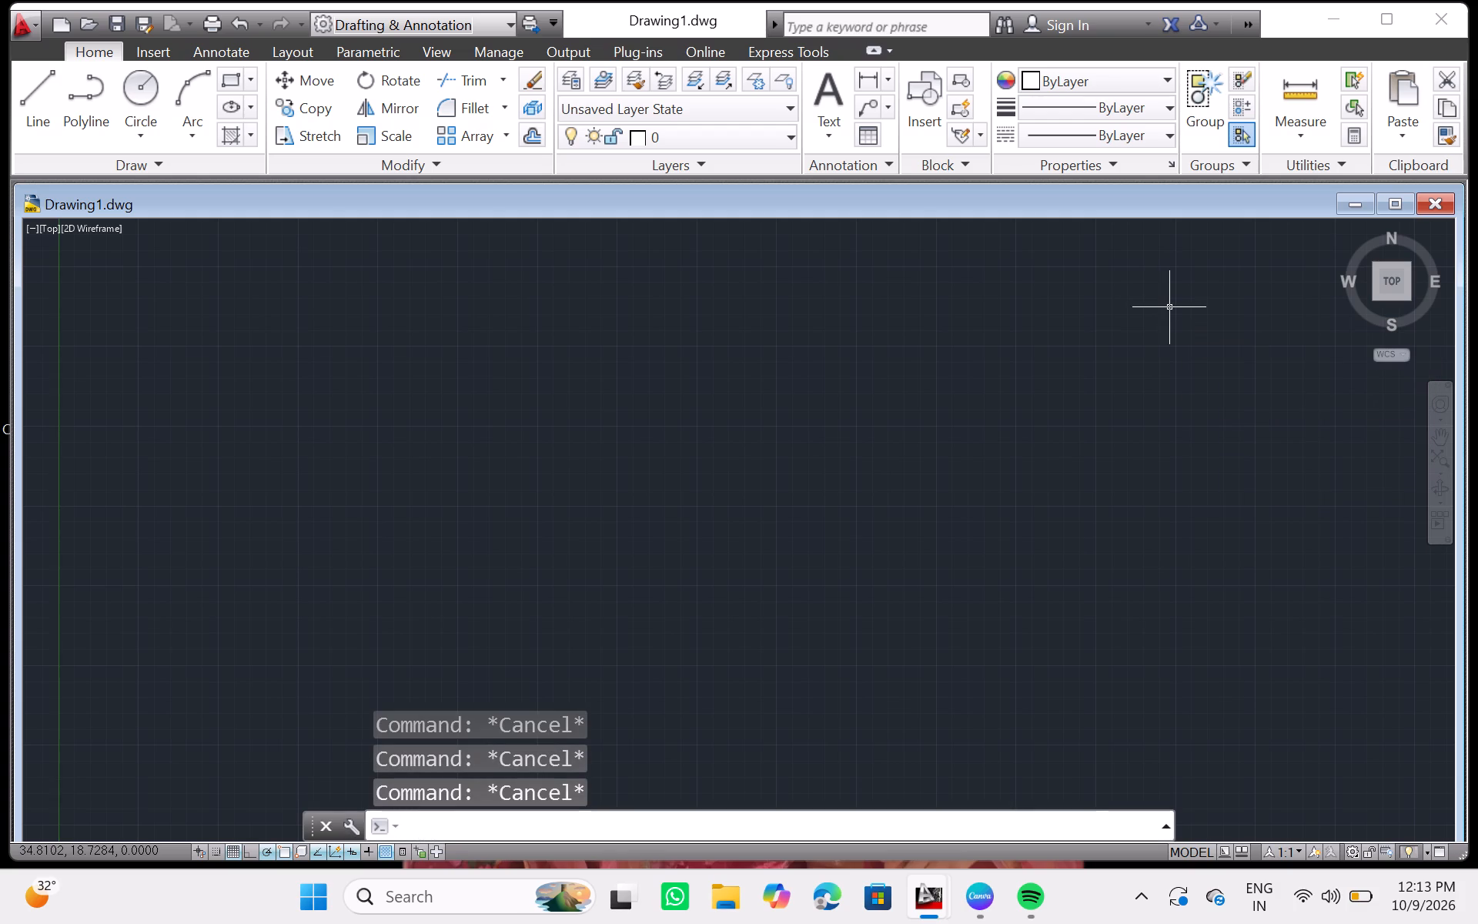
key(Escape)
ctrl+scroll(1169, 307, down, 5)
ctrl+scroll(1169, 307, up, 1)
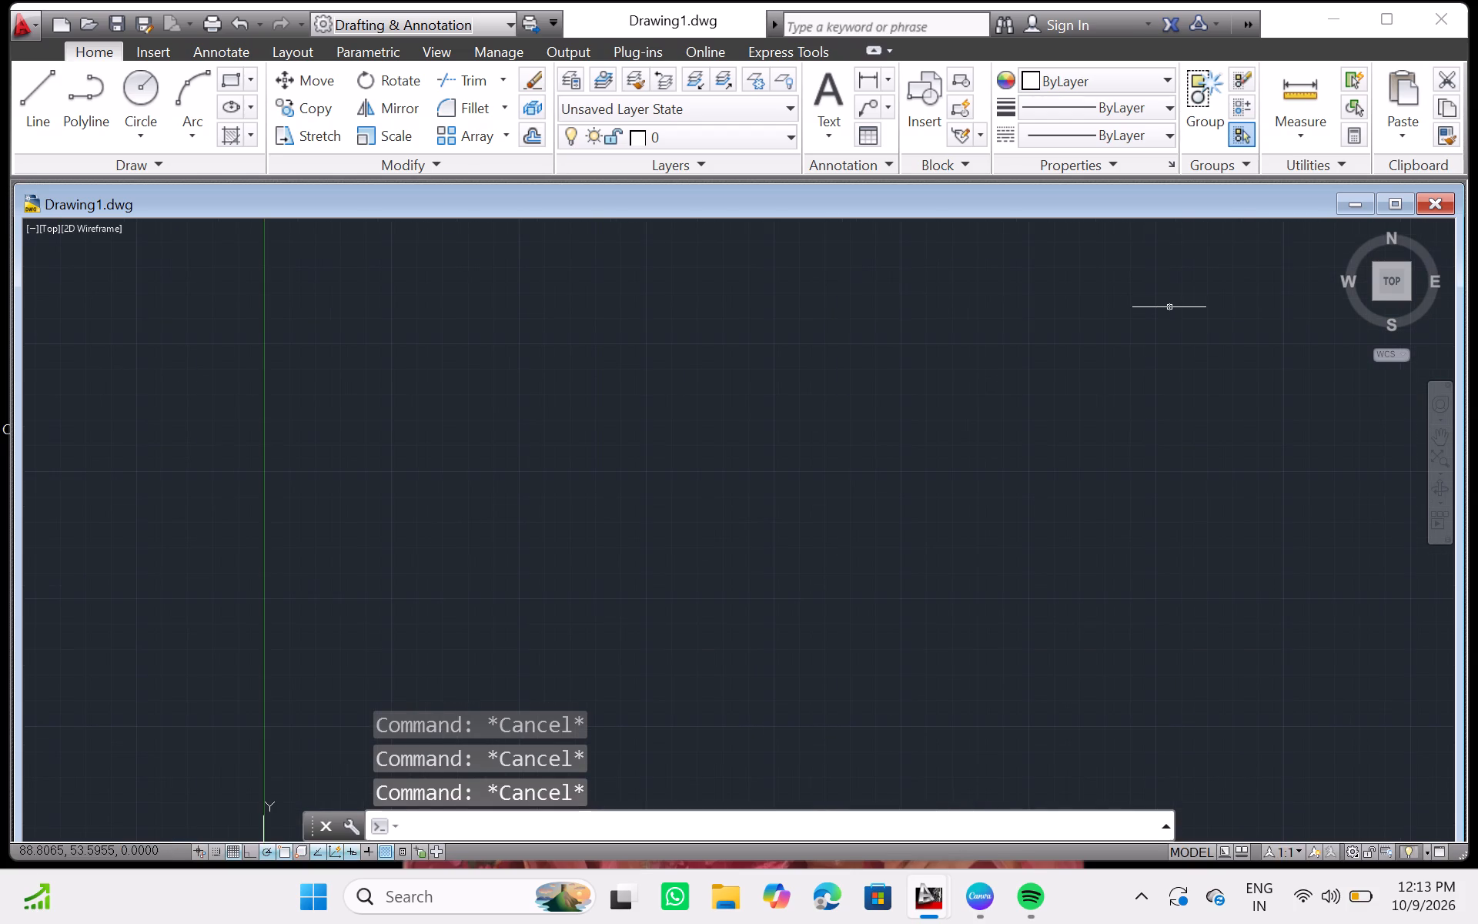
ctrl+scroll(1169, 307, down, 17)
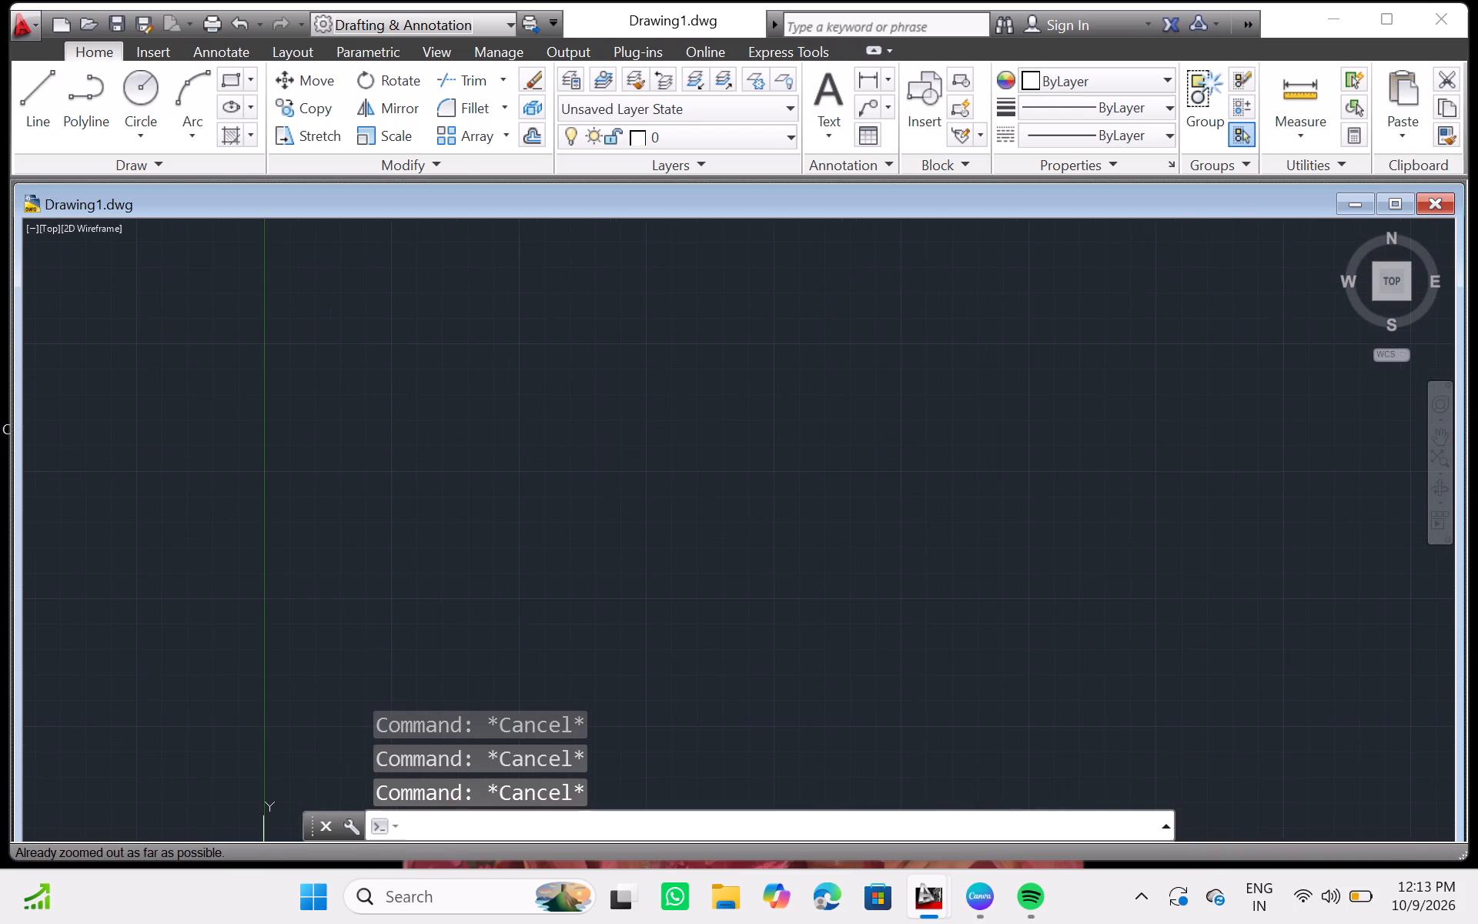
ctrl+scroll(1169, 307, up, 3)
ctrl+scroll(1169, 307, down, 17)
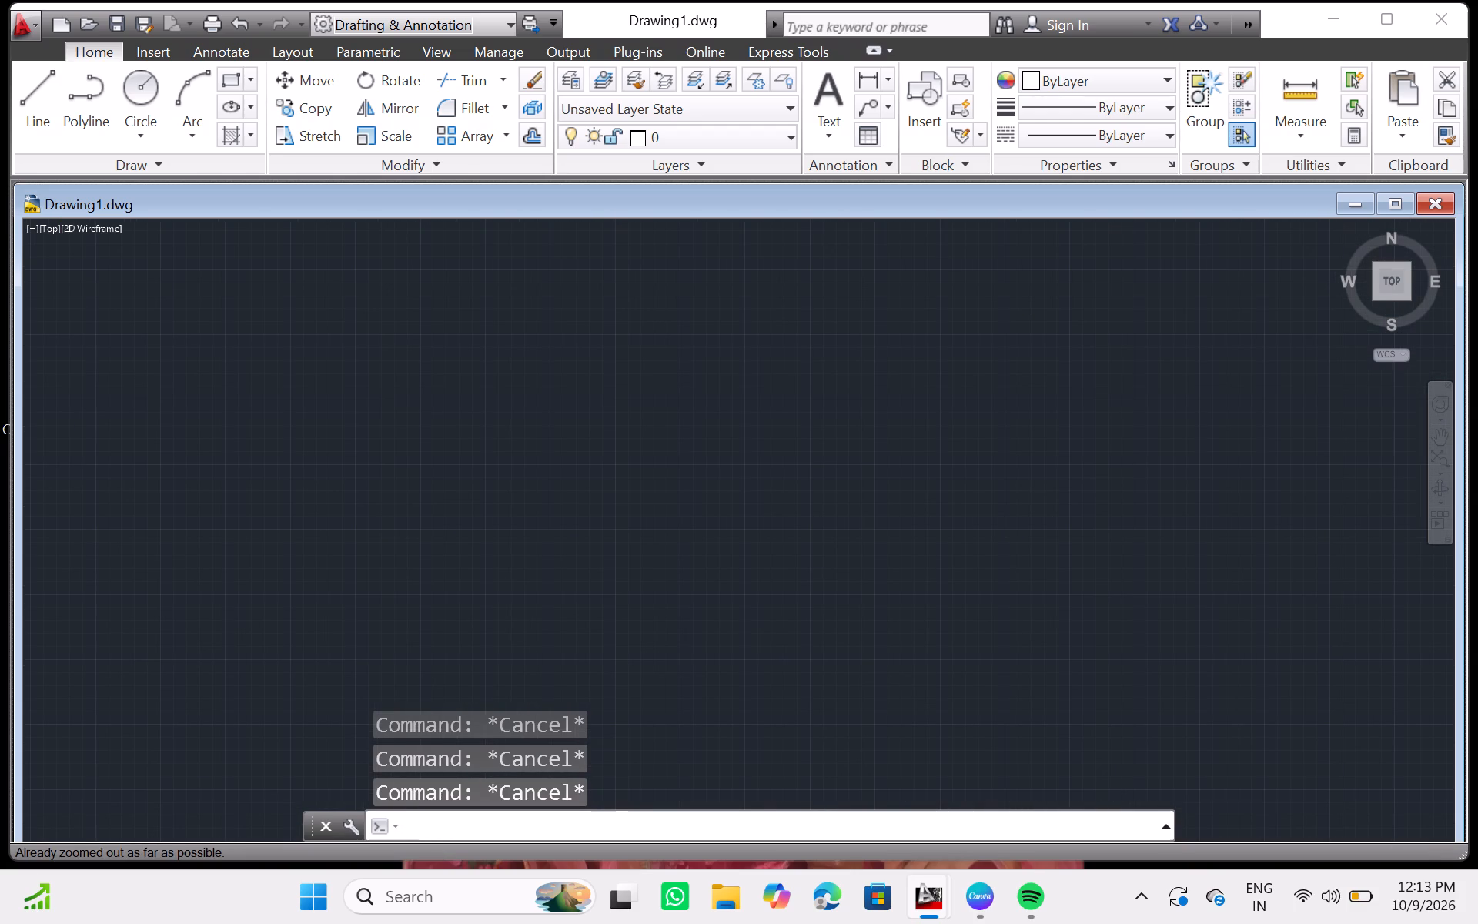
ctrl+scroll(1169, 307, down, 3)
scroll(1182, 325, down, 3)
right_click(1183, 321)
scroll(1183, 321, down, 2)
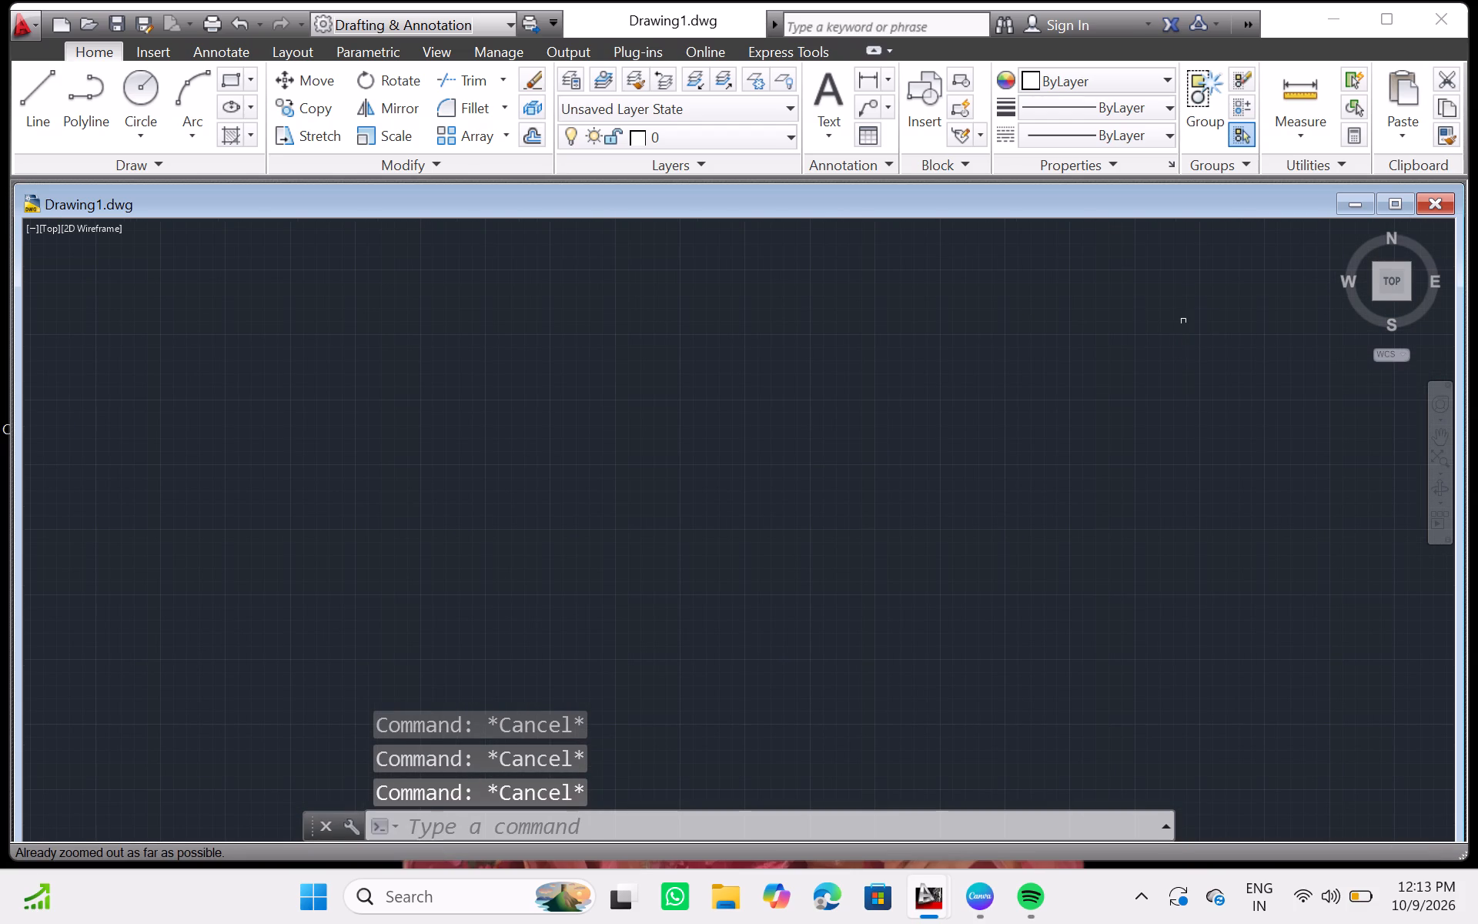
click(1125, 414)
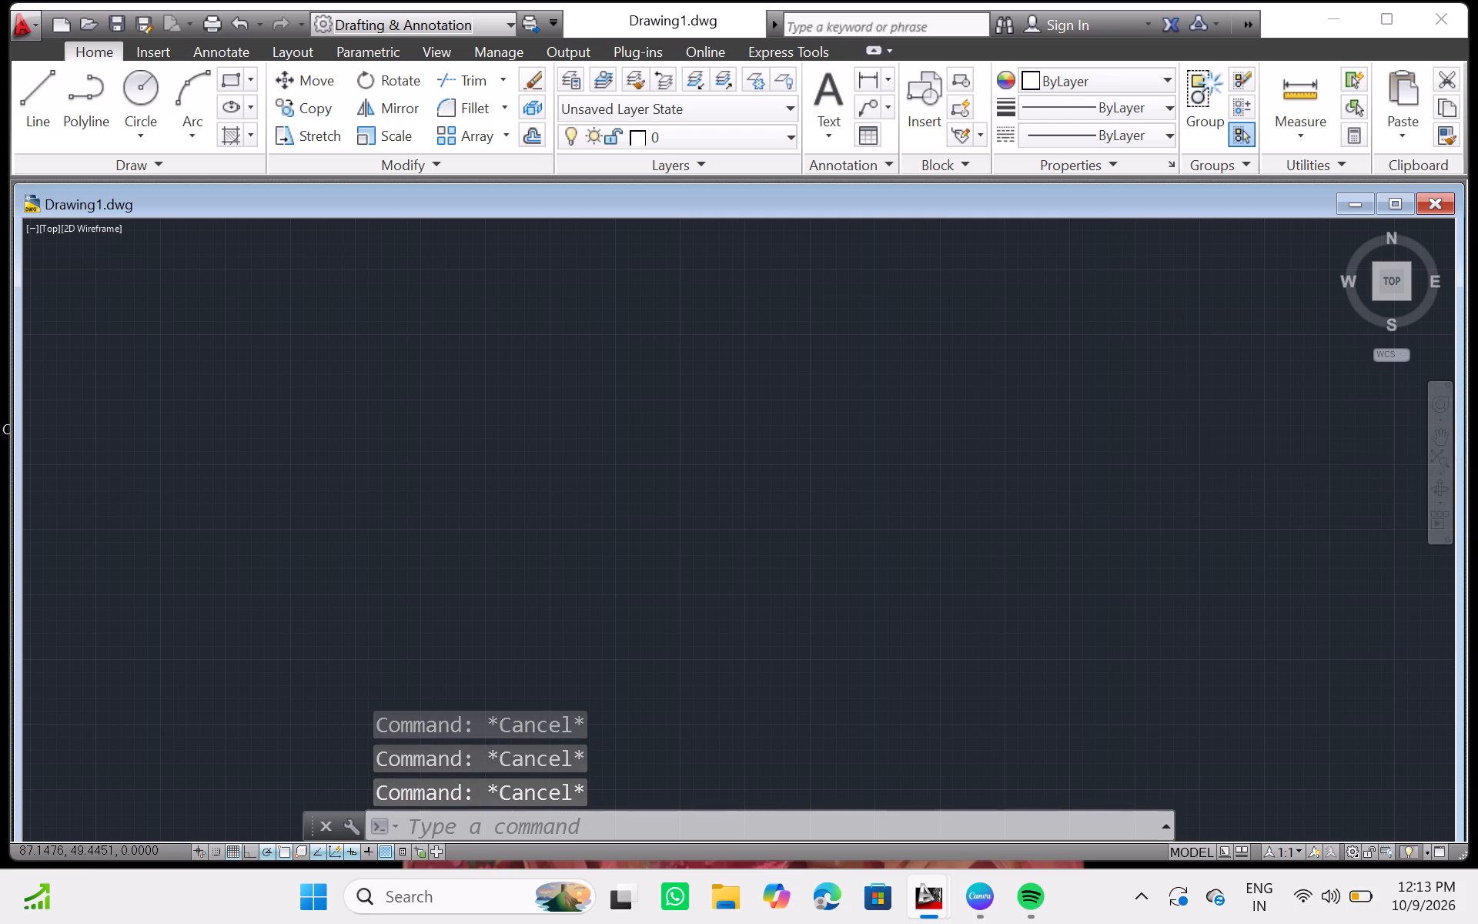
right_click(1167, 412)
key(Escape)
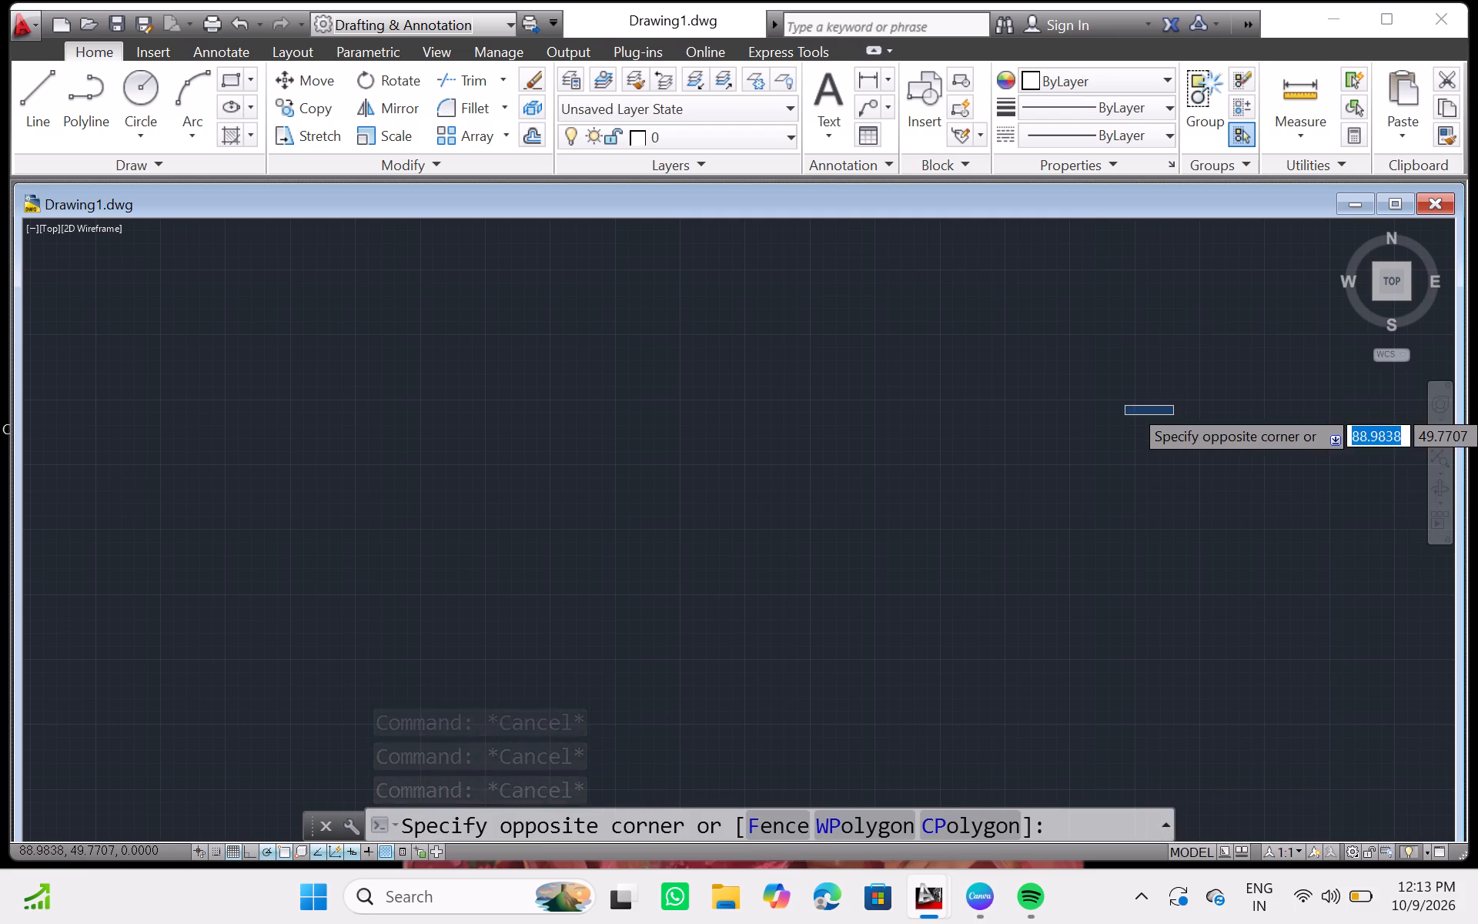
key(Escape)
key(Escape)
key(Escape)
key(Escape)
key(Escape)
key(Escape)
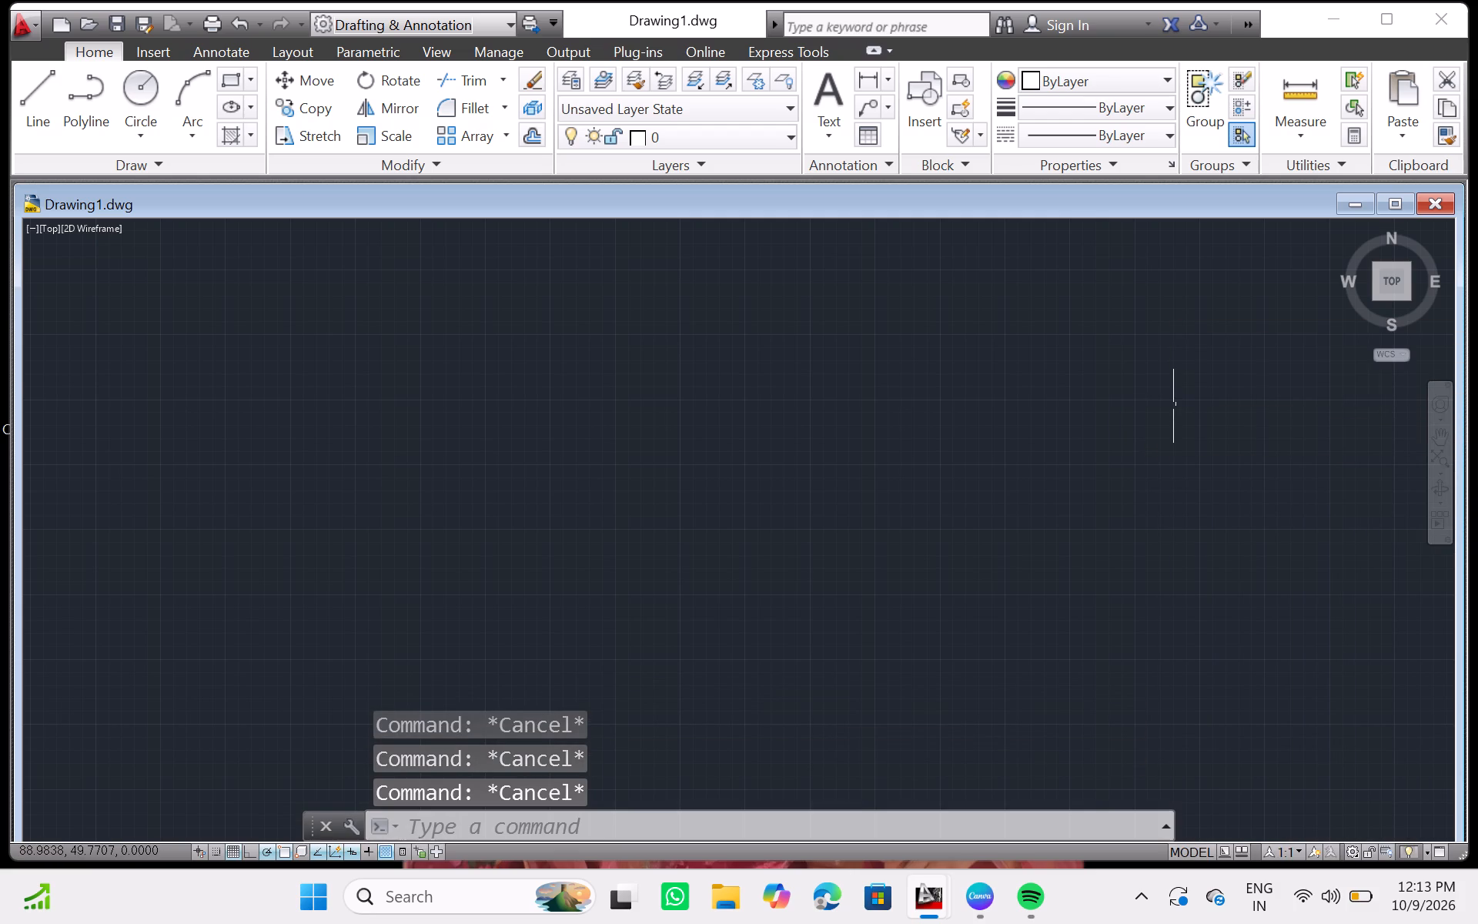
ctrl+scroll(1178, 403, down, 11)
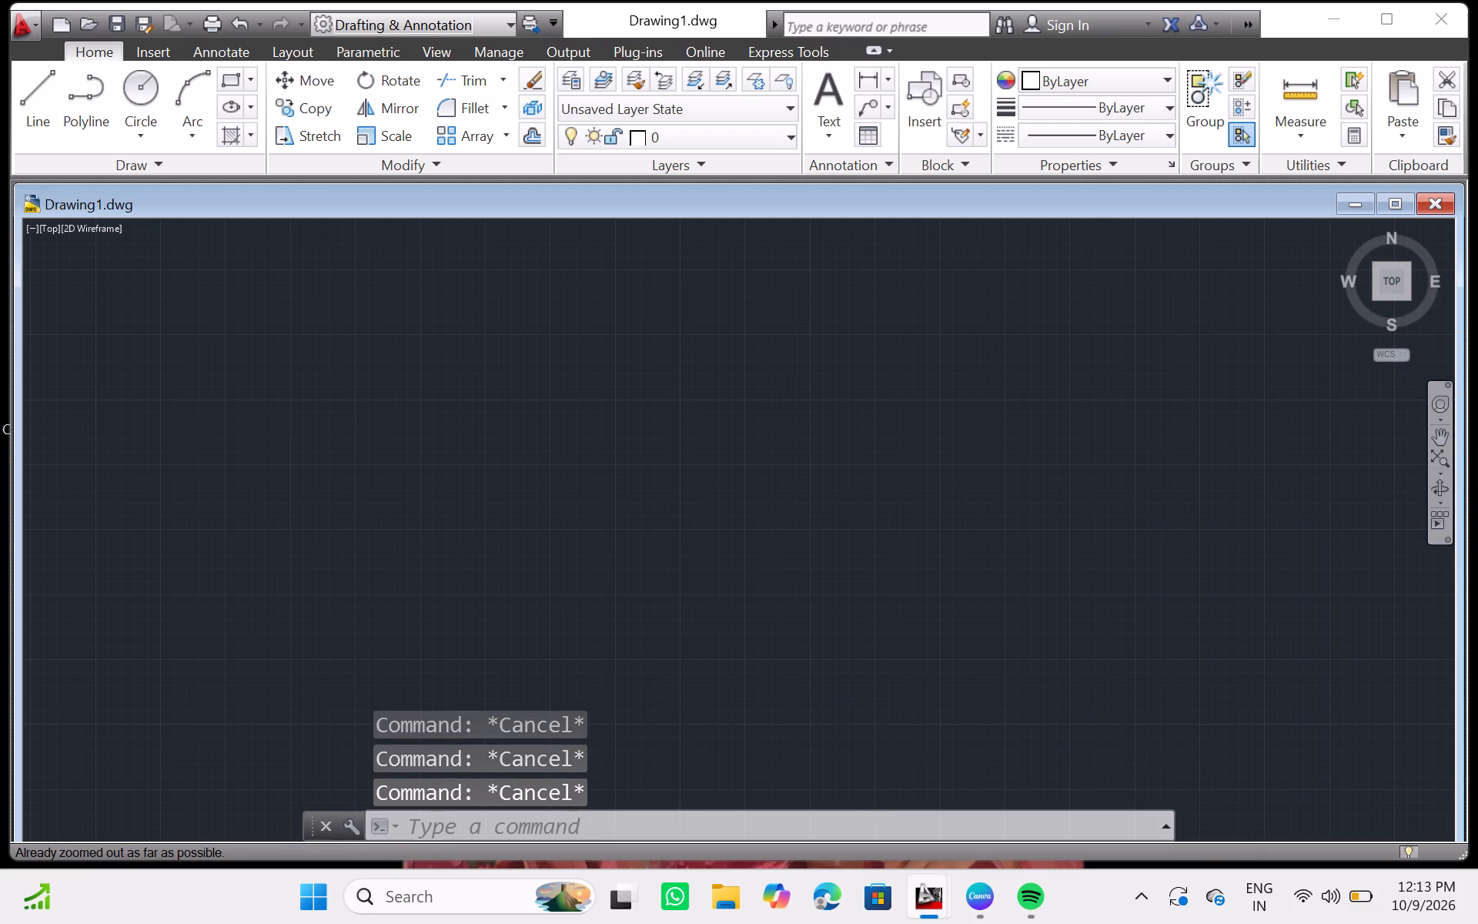
Open the drawing units settings and set the length precision to 0.00.
text(un)
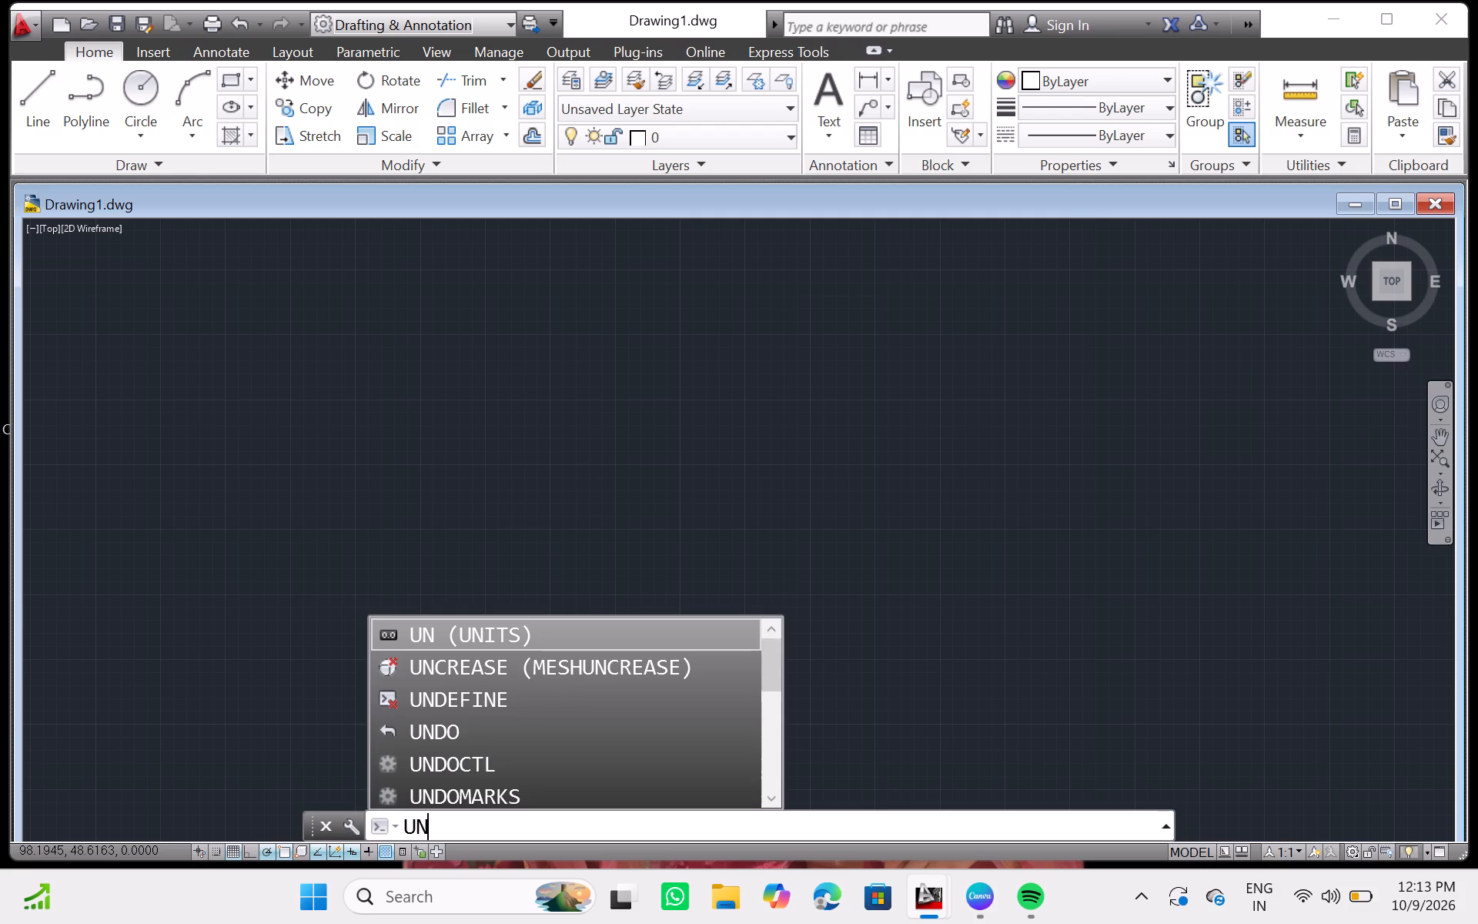
key(Return)
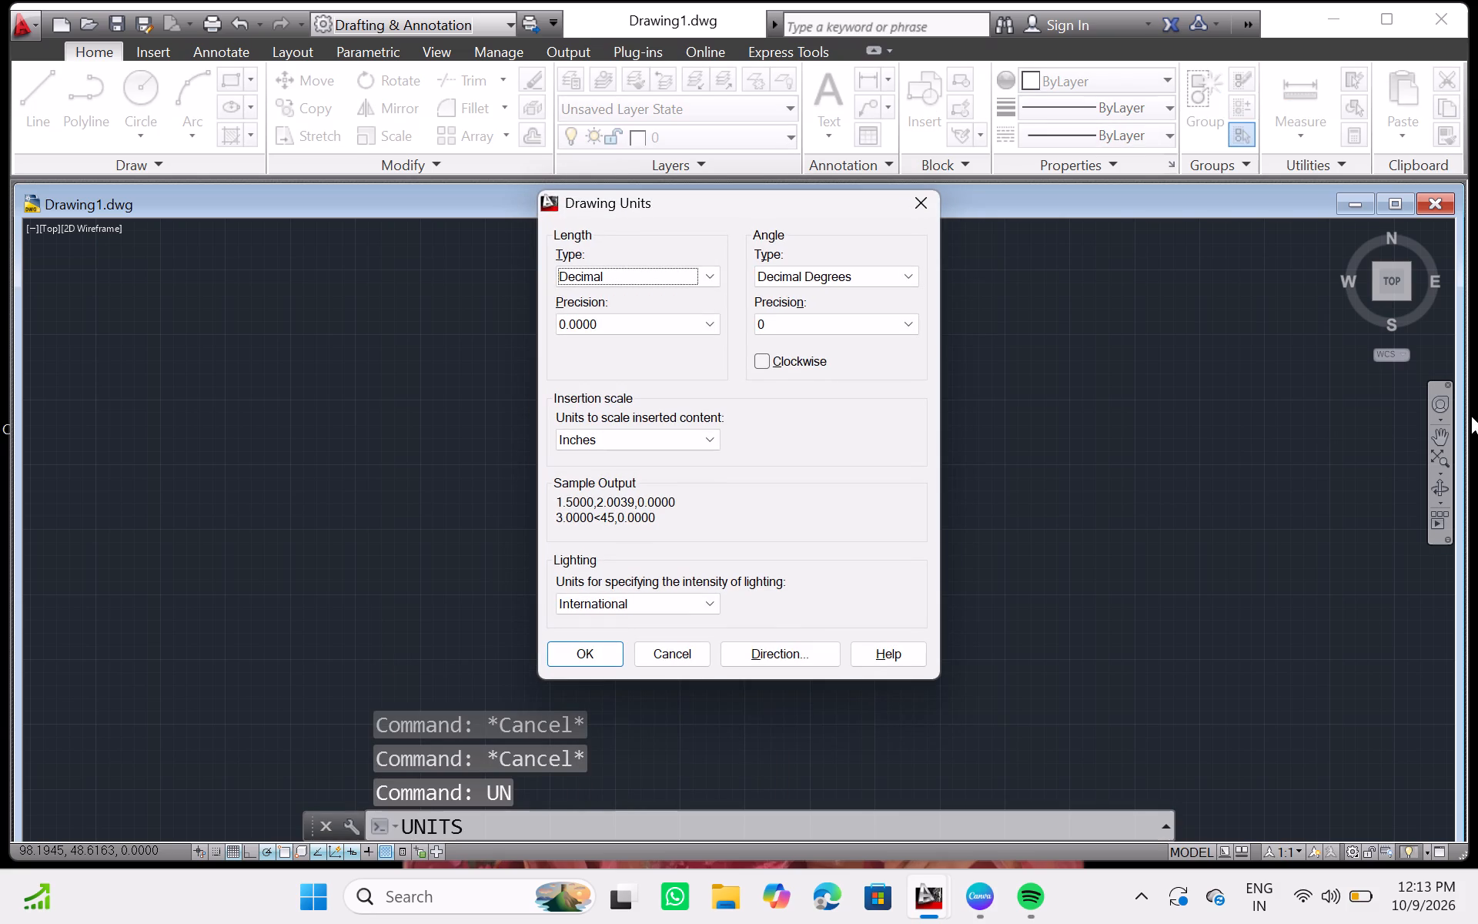
click(707, 323)
click(614, 377)
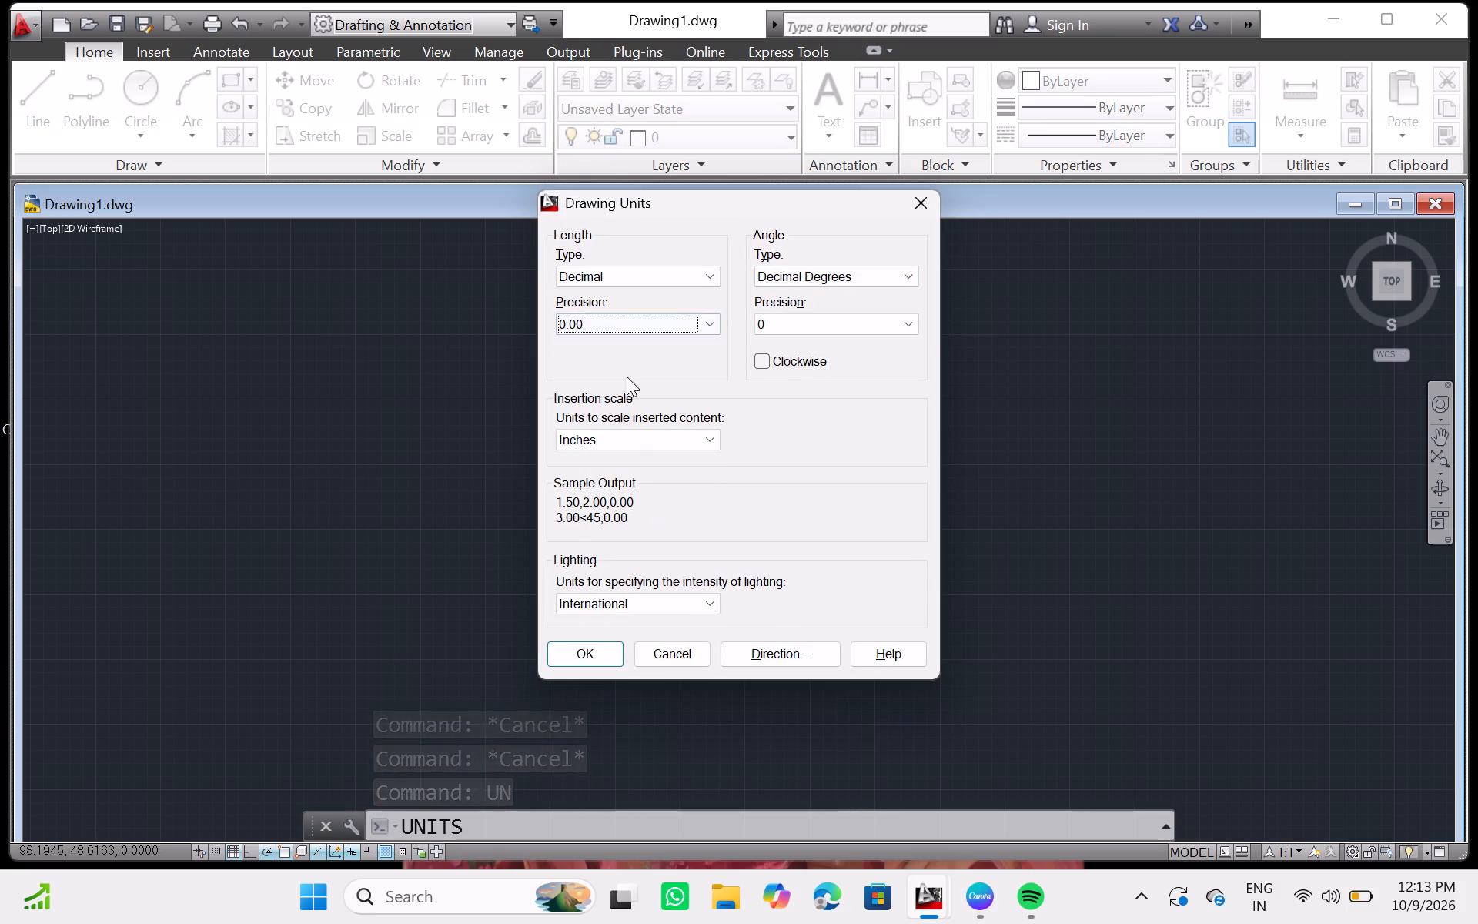
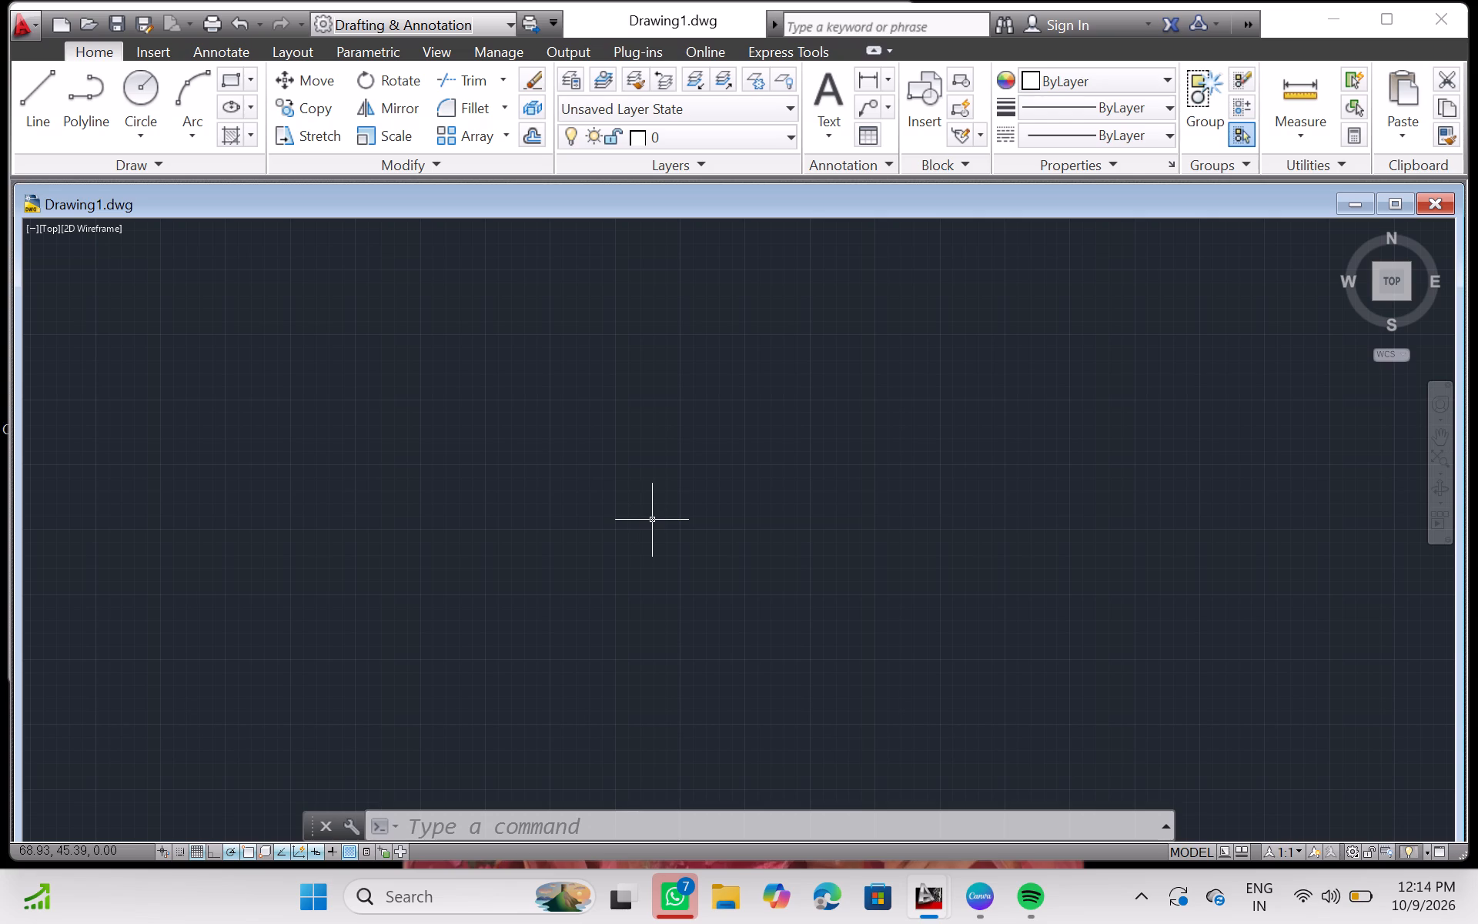
Draw a circle with radius 40 centred at the origin 0,0.
key(c)
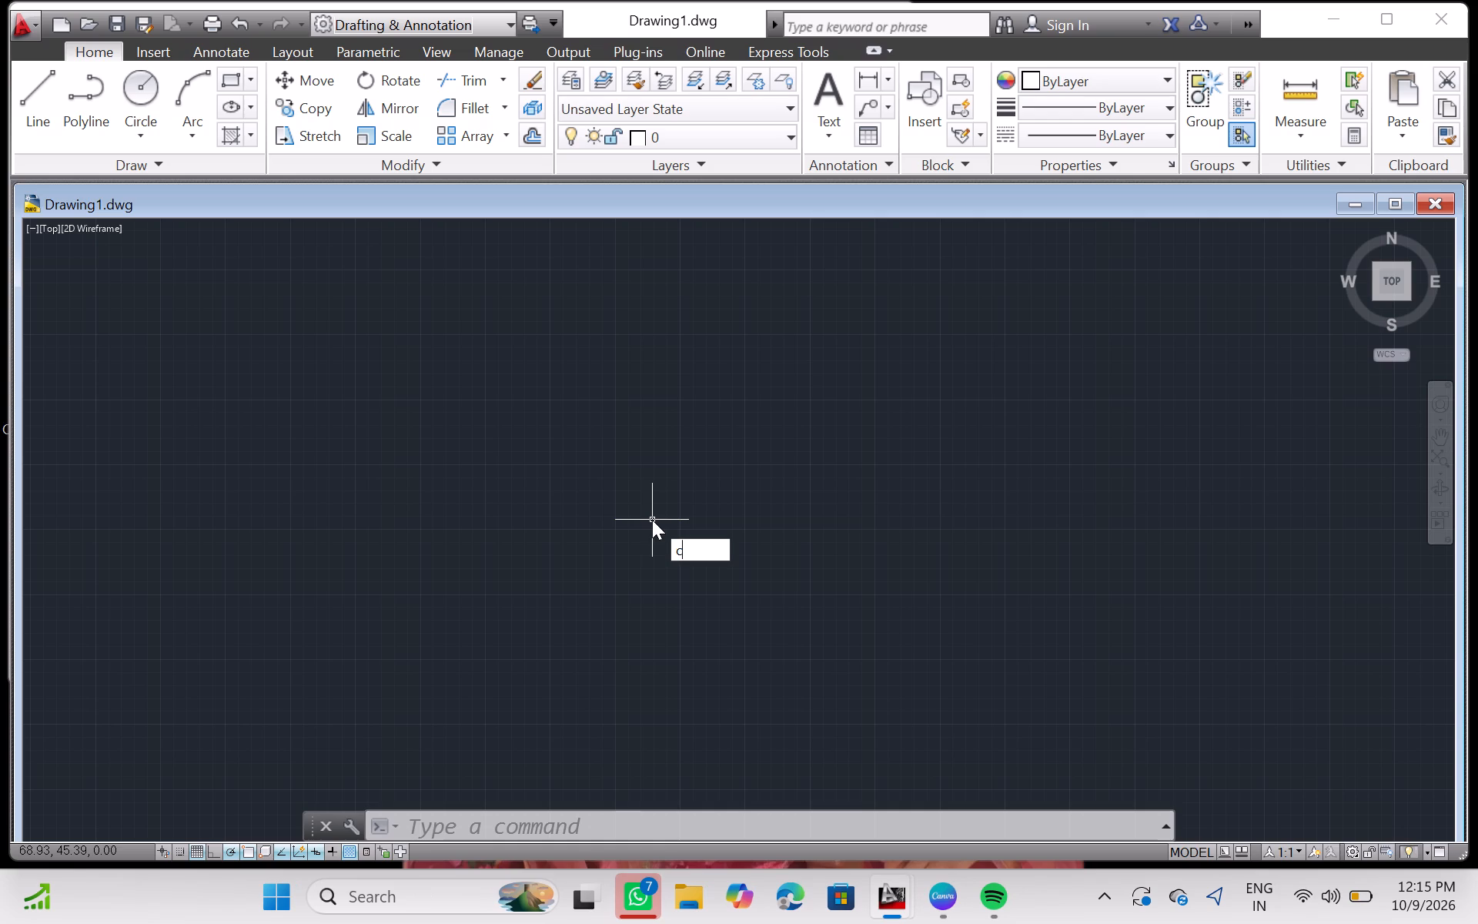
key(Return)
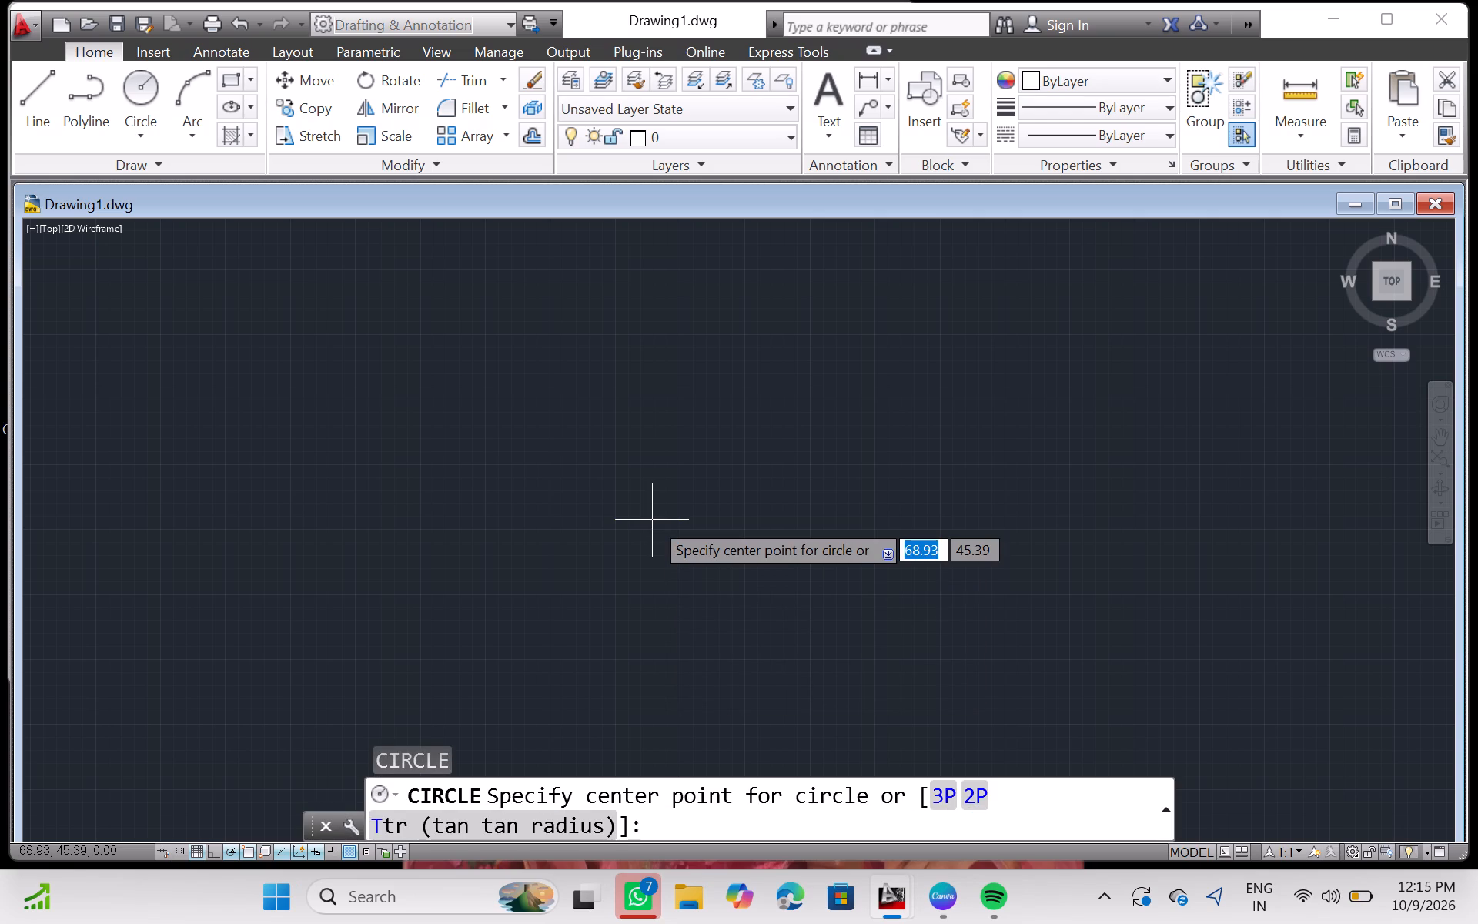
text(0,0)
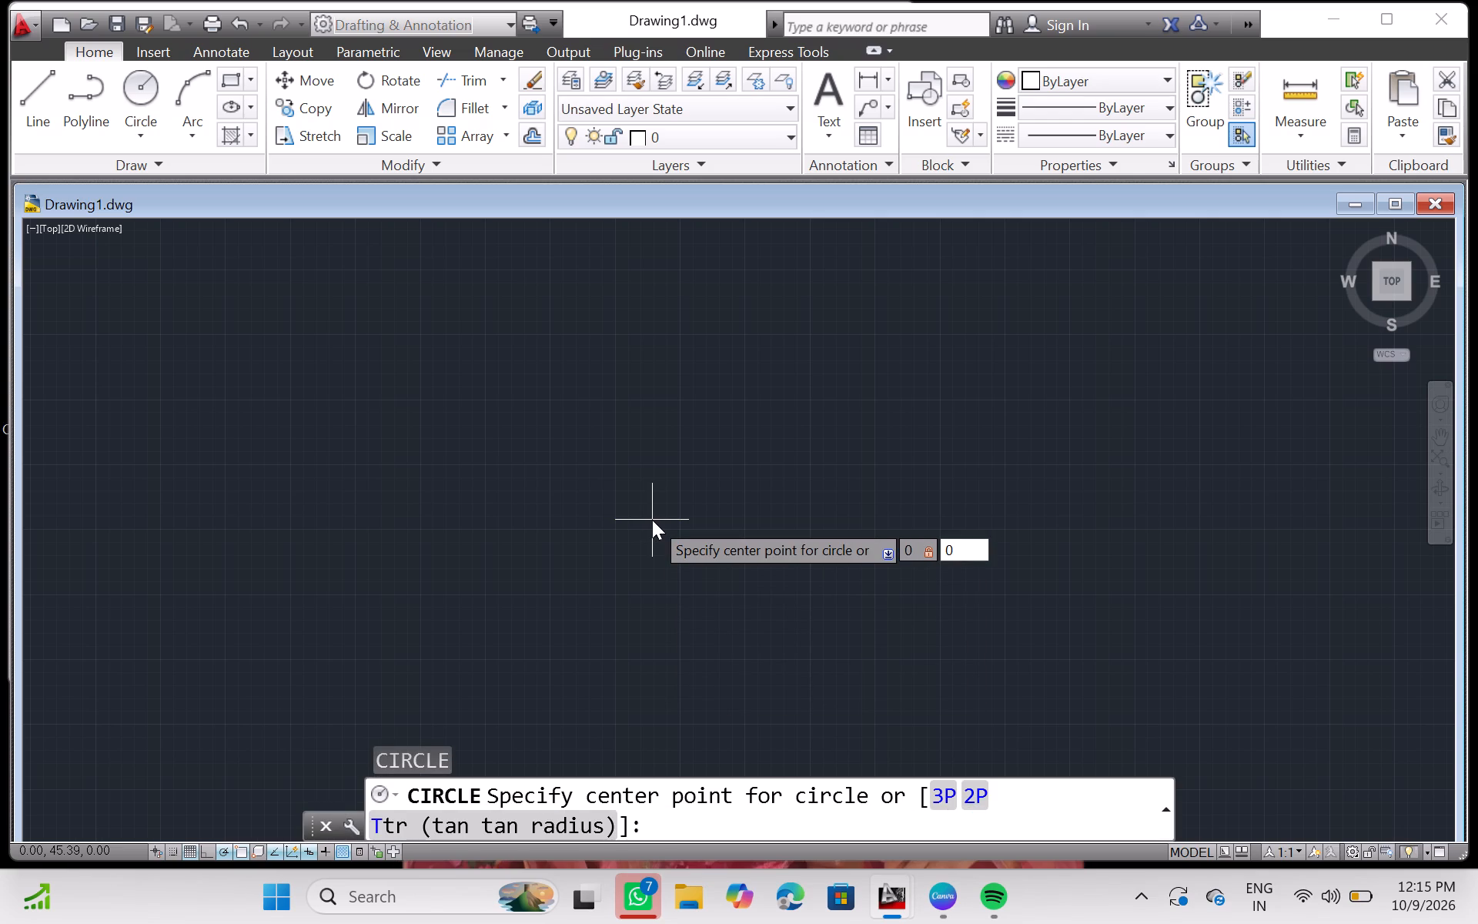
key(Return)
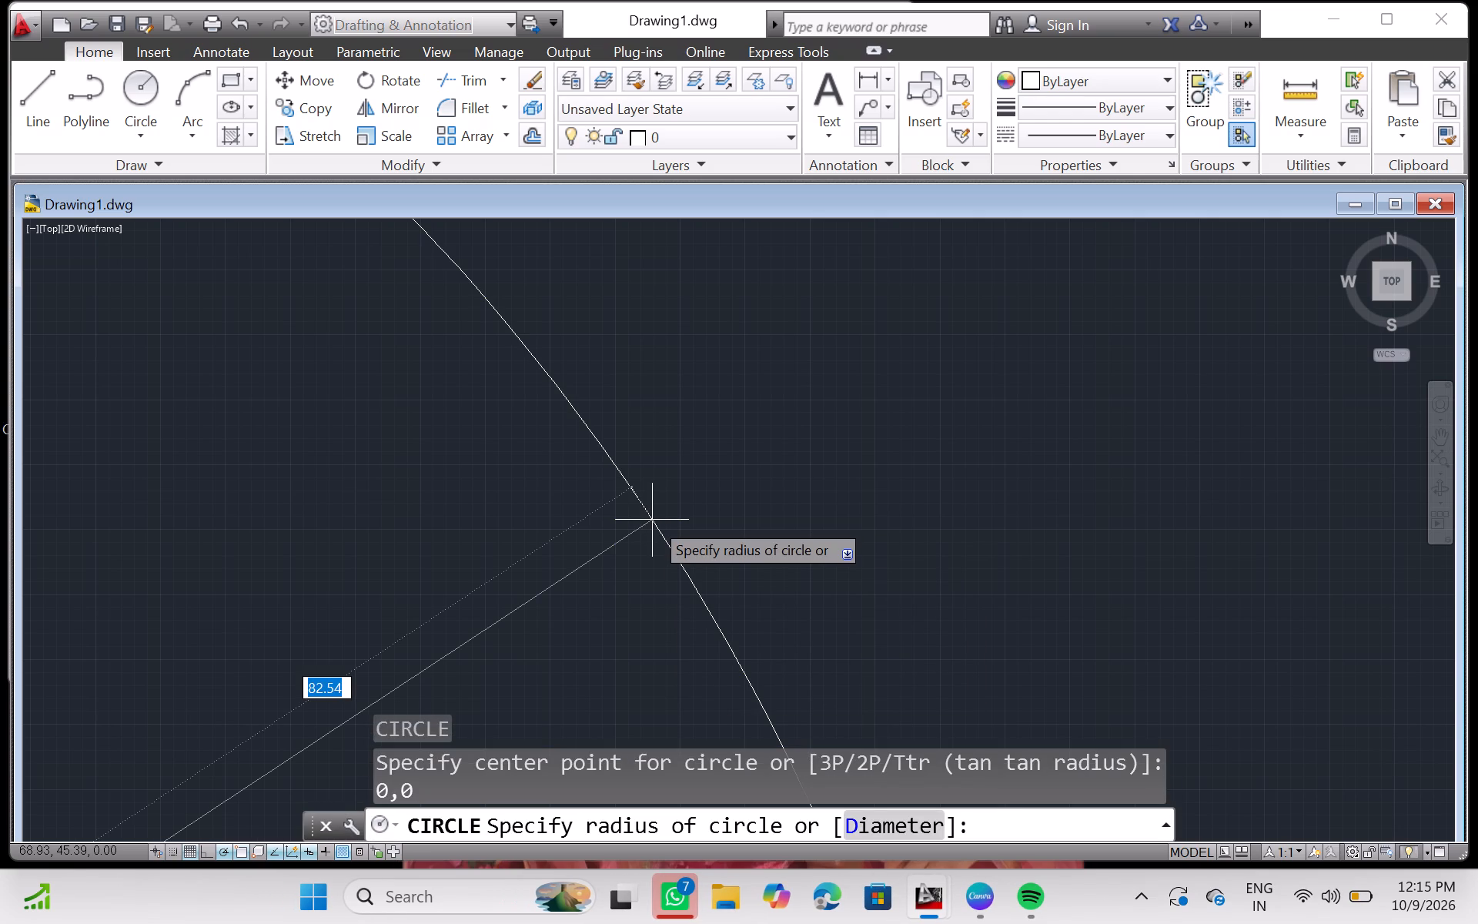
key(r)
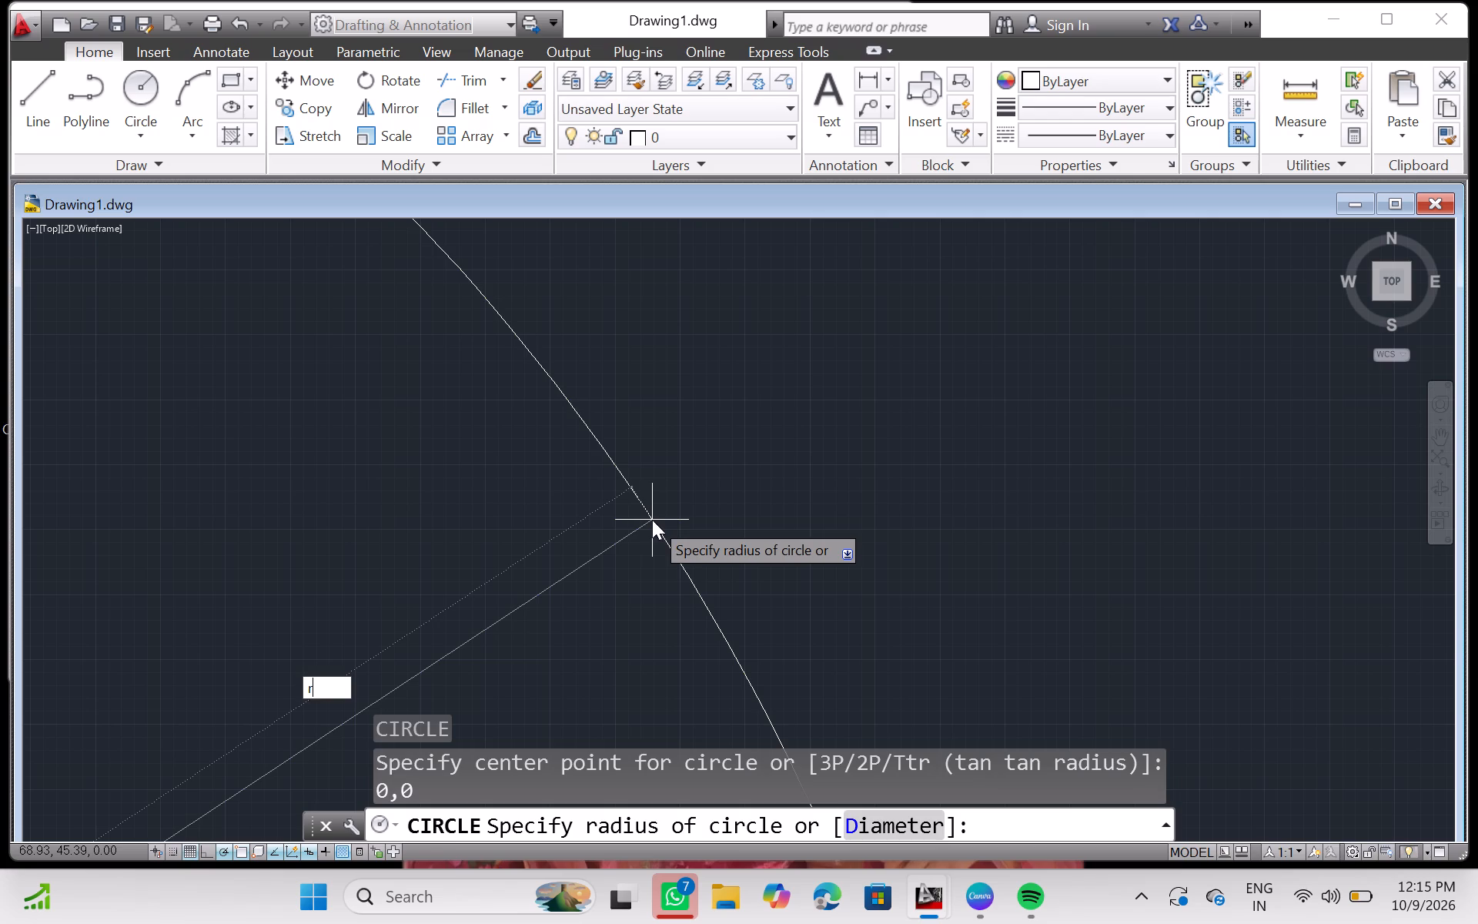
key(Return)
key(BackSpace)
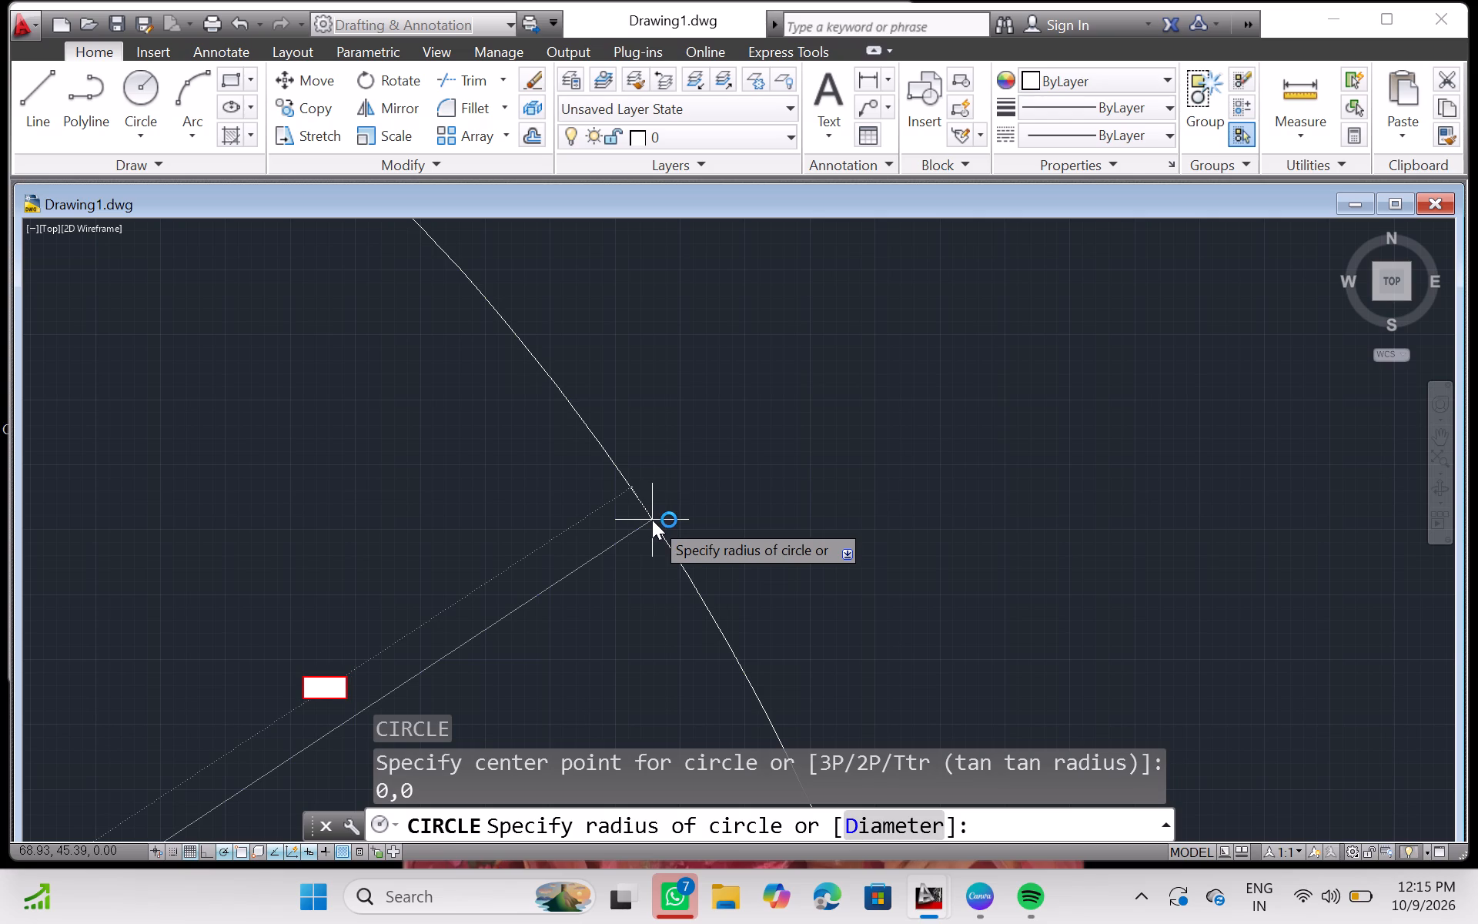
text(40)
key(Return)
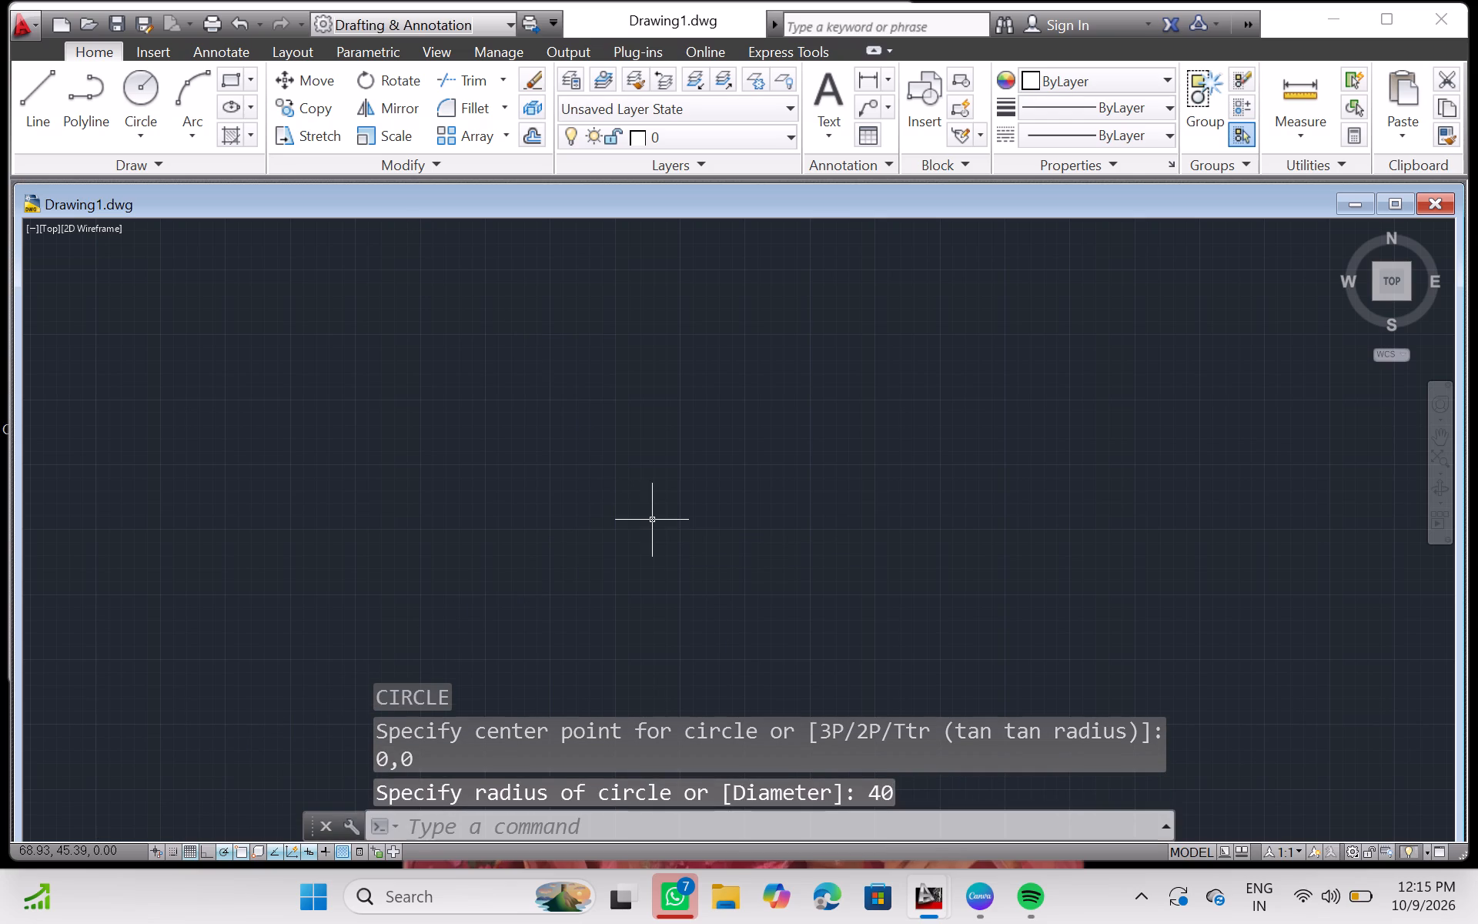
Draw a second, concentric circle with radius 32 centred at the origin 0,0.
key(c)
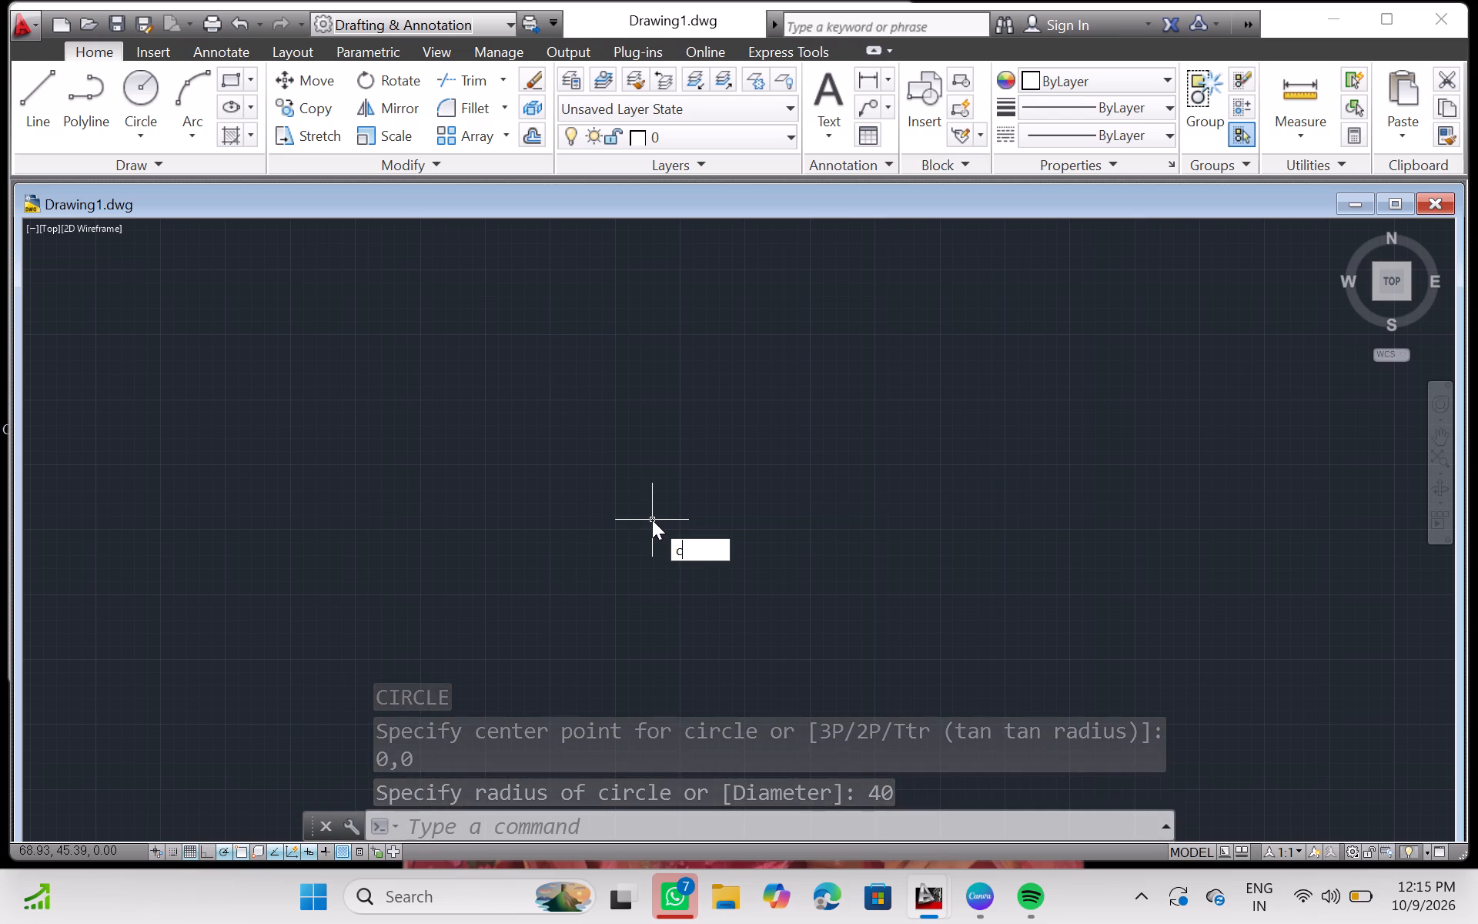
key(Return)
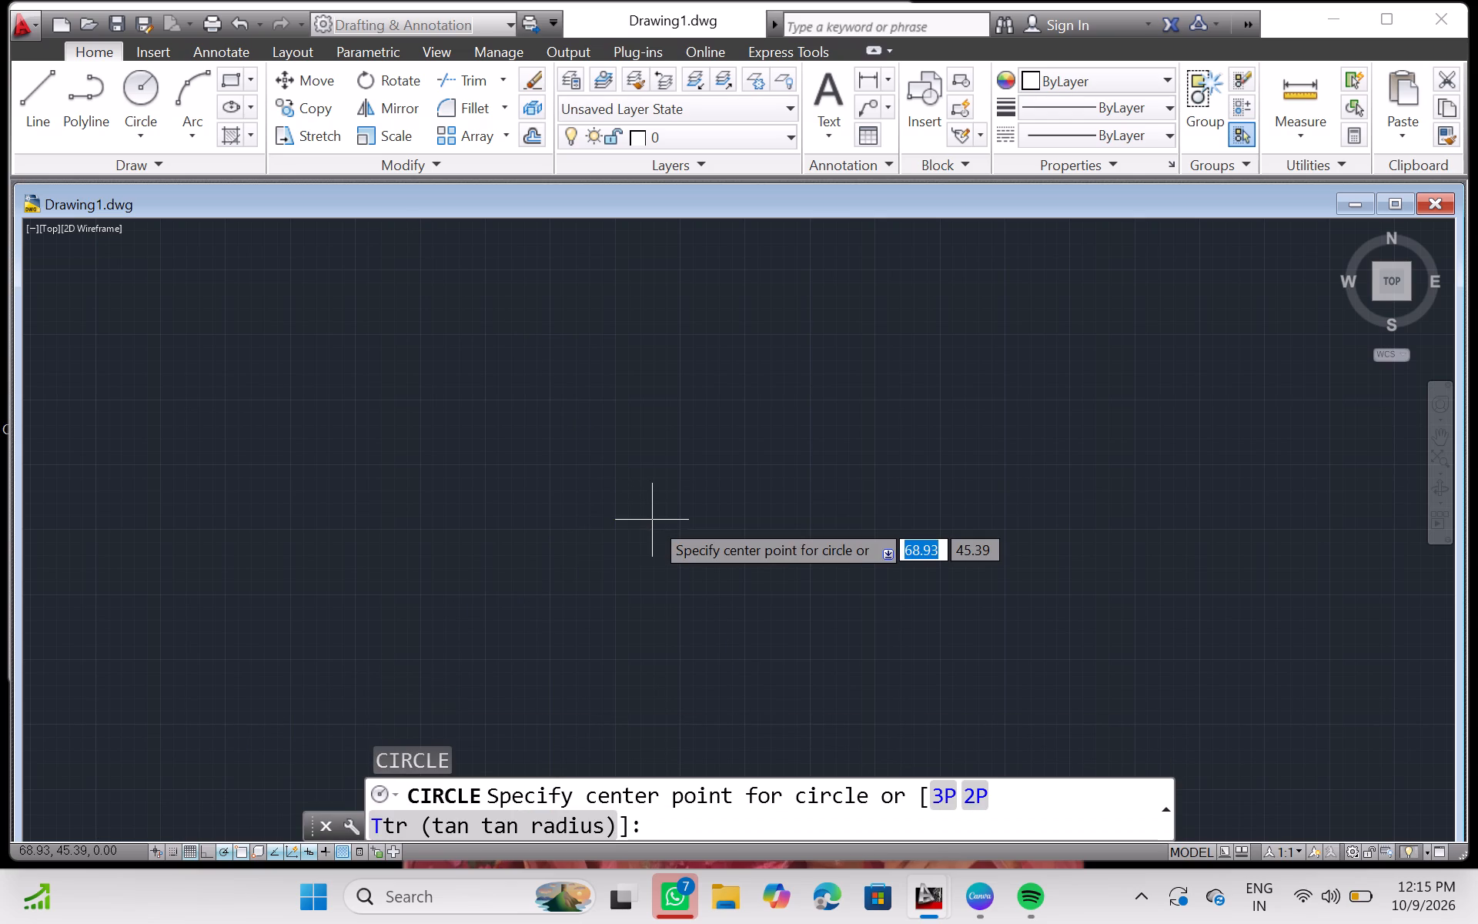
text(0,0)
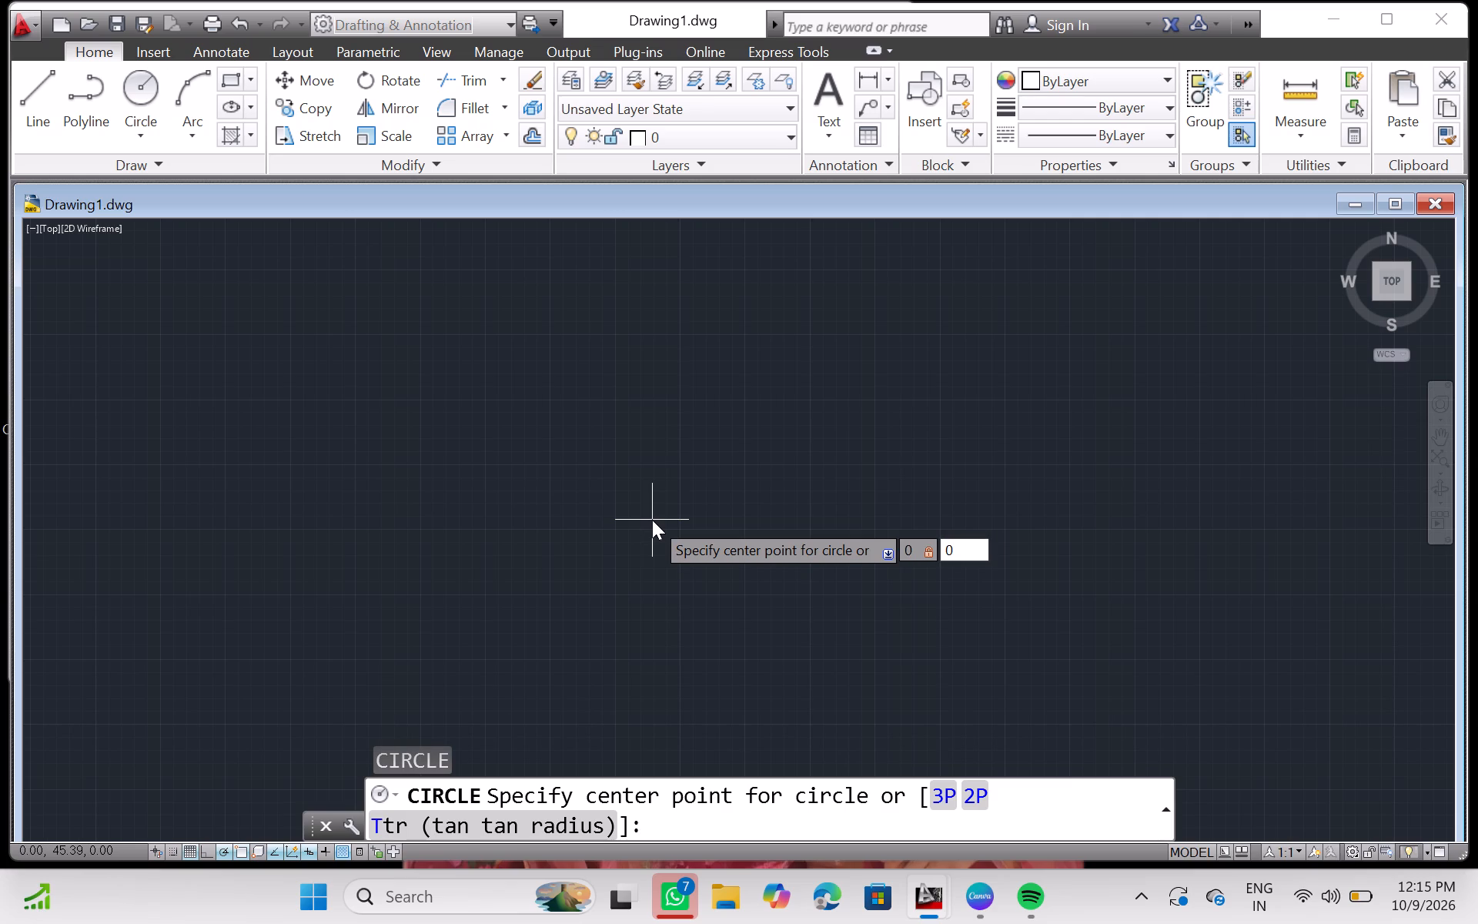
key(Return)
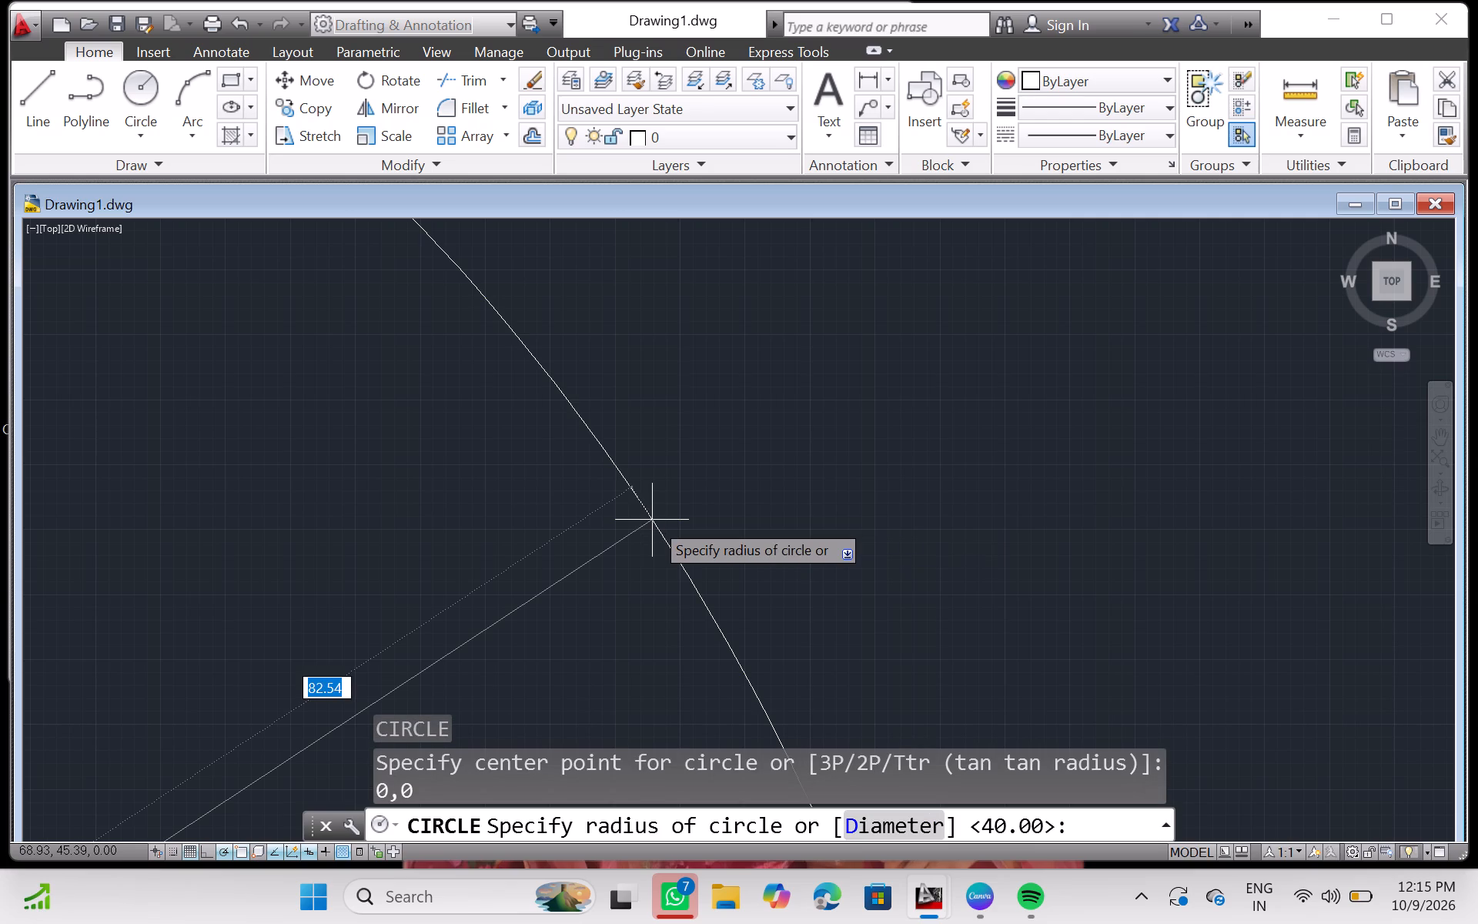
key(r)
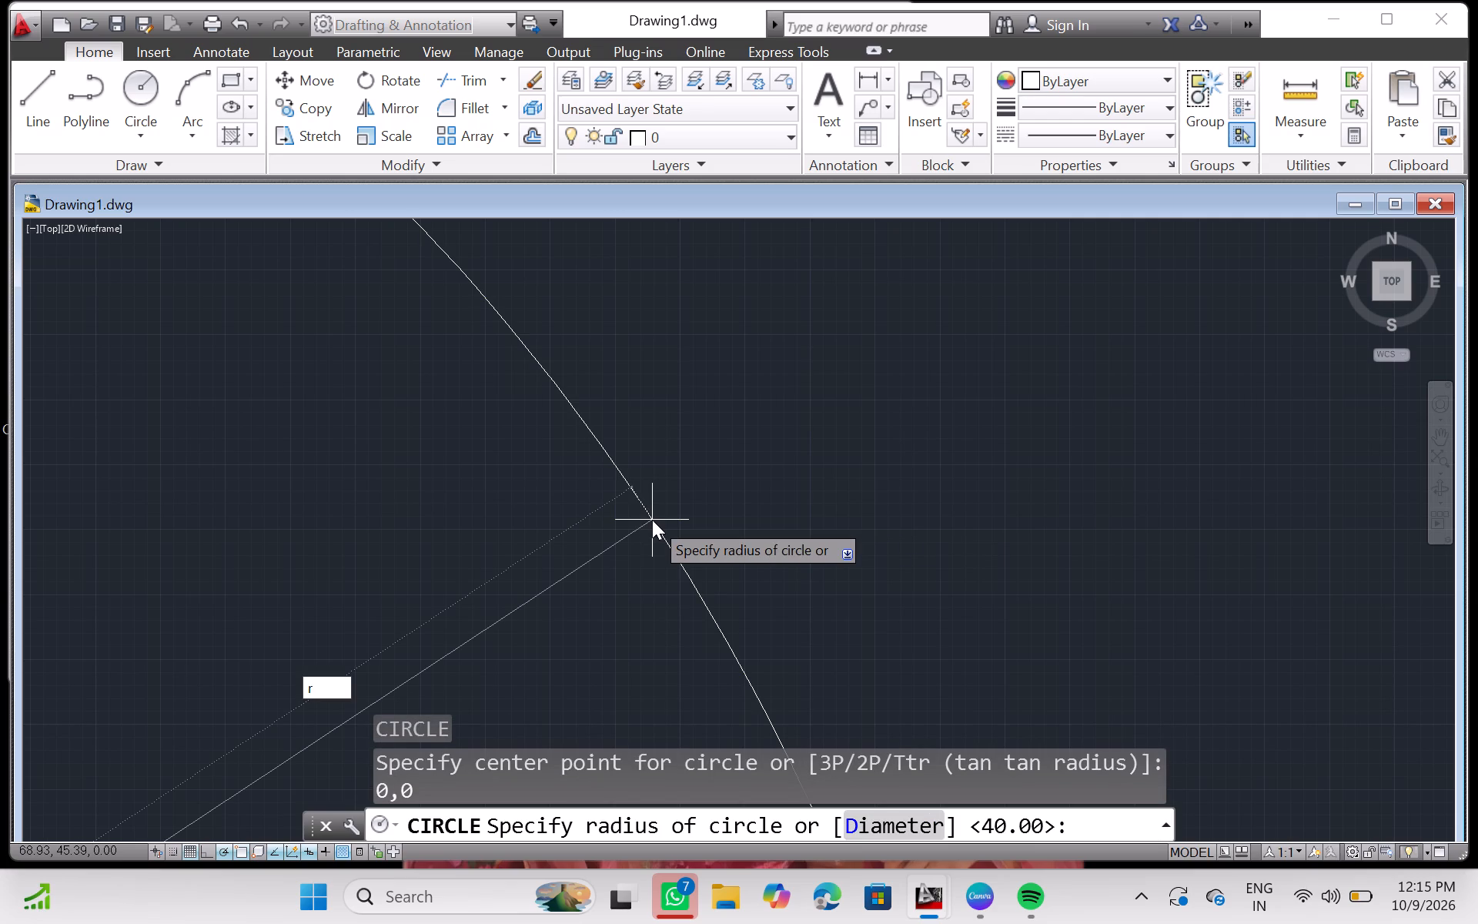
key(Return)
key(BackSpace)
text(32)
key(Return)
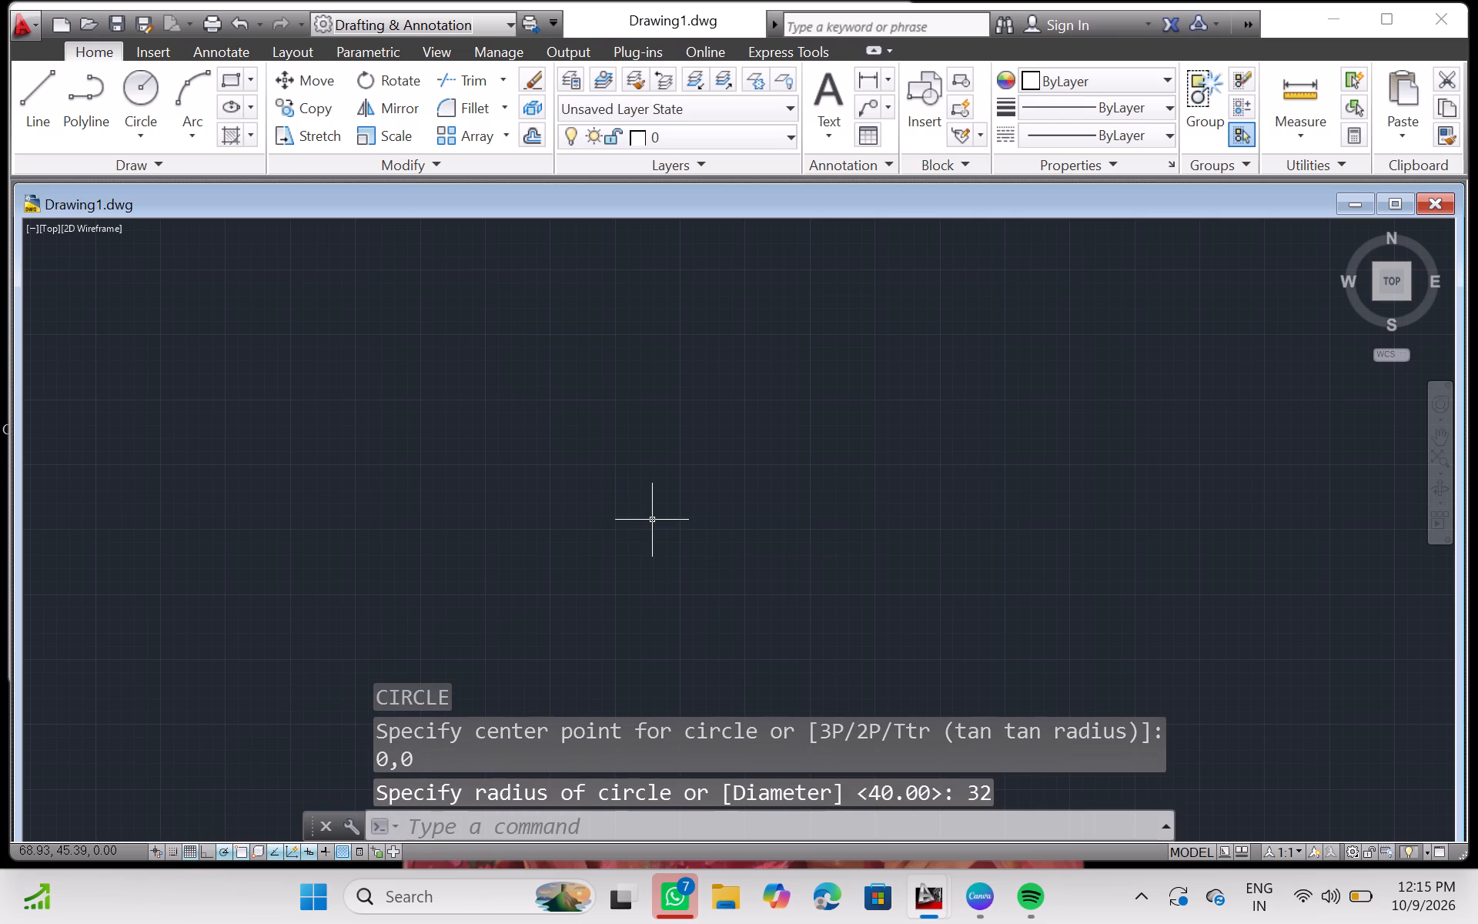
Look for the two concentric circles around the origin, using the real-time Zoom command.
scroll(719, 422, down, 3)
scroll(774, 396, up, 1)
ctrl+scroll(798, 392, down, 19)
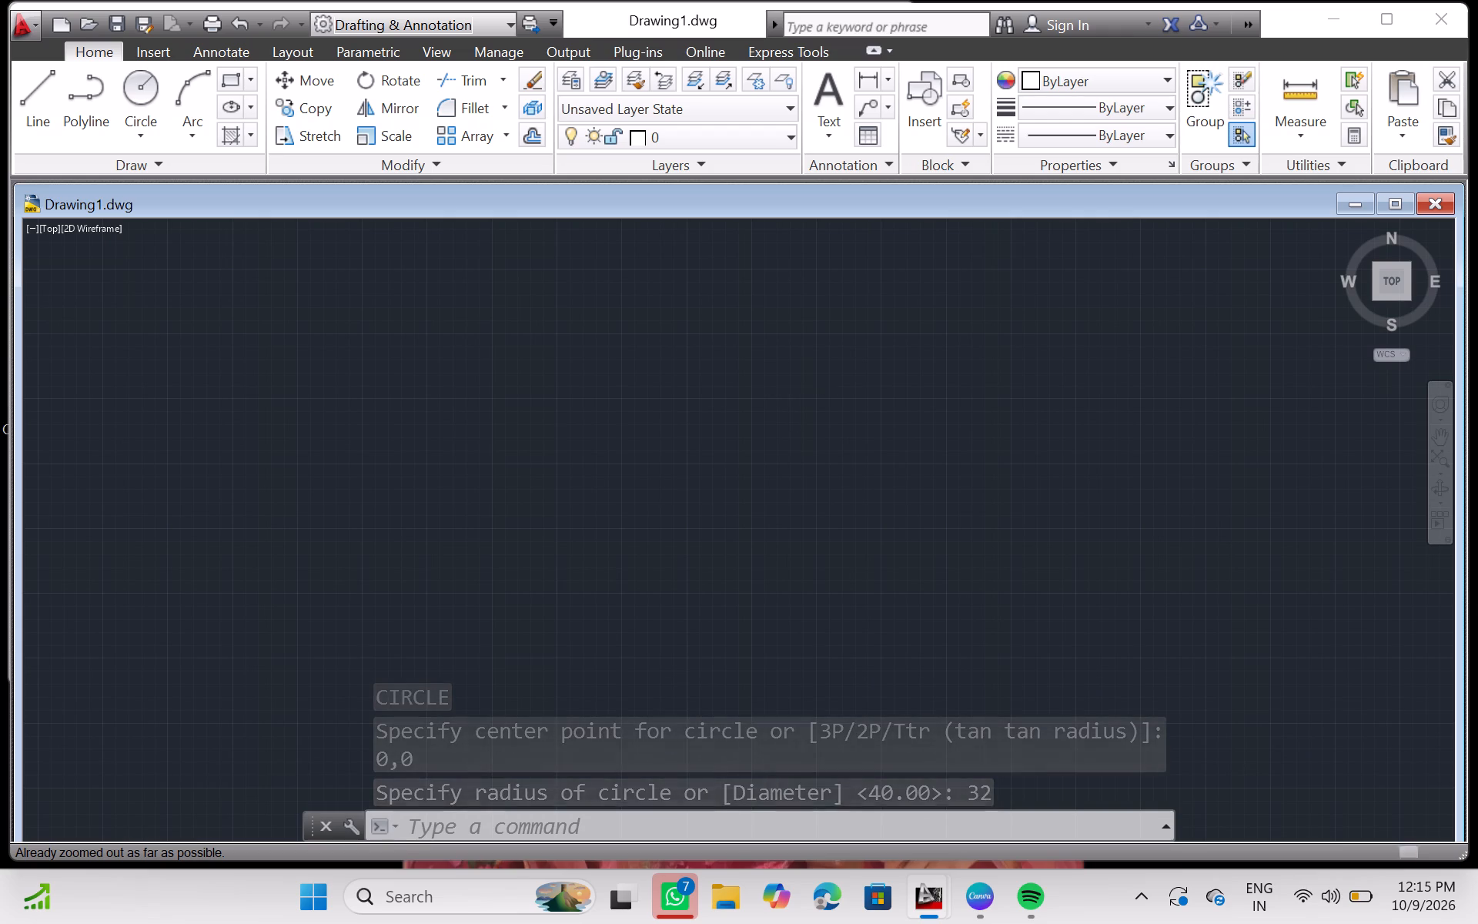
ctrl+scroll(798, 392, down, 5)
scroll(798, 392, down, 2)
scroll(798, 393, up, 2)
ctrl+scroll(798, 393, down, 4)
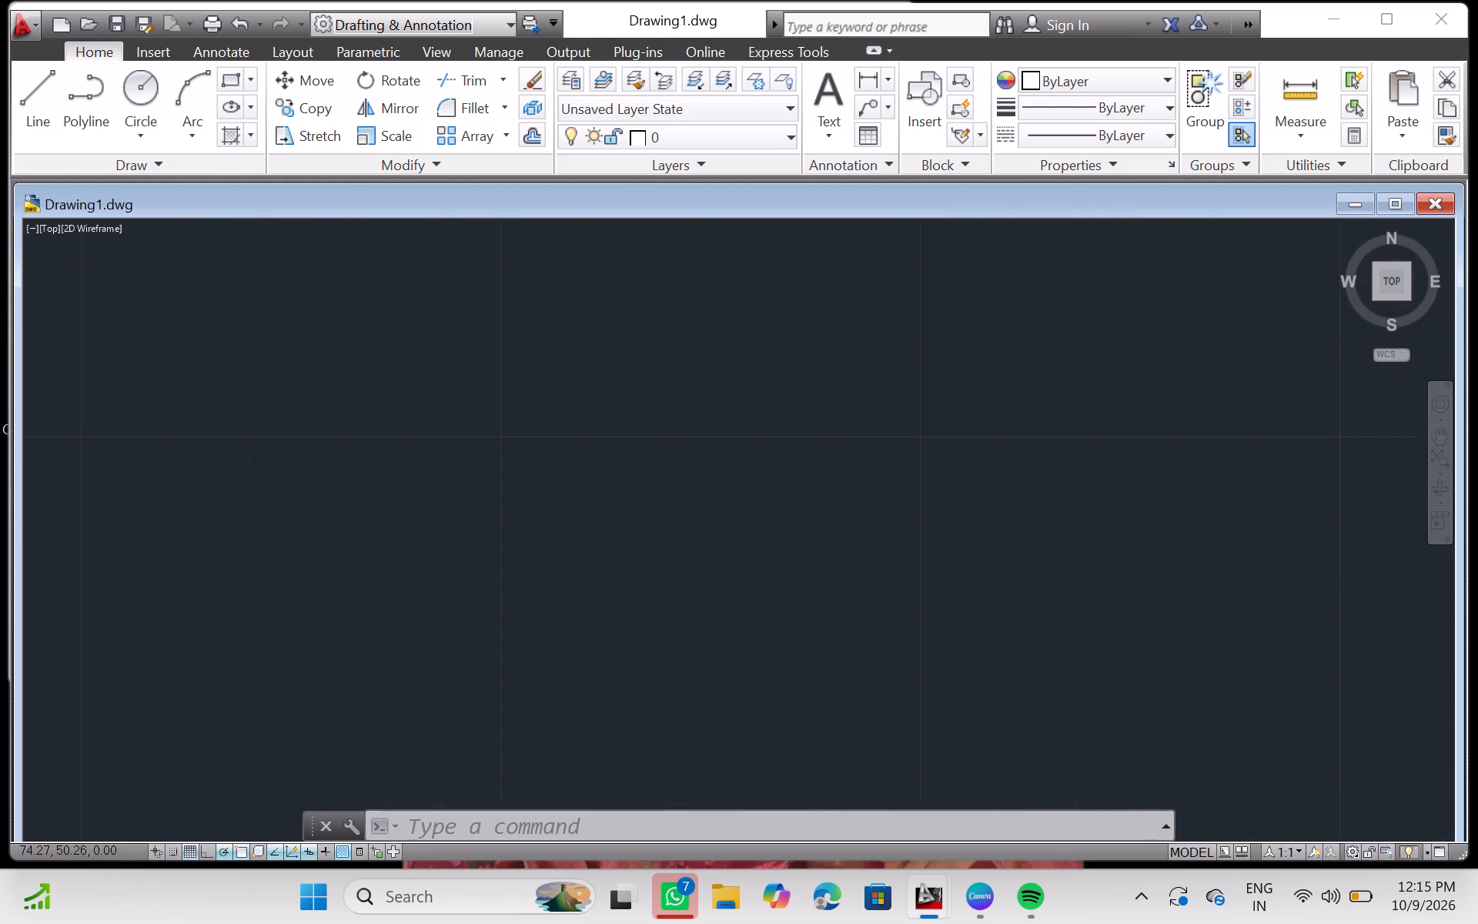
ctrl+scroll(798, 393, down, 19)
ctrl+scroll(798, 393, down, 7)
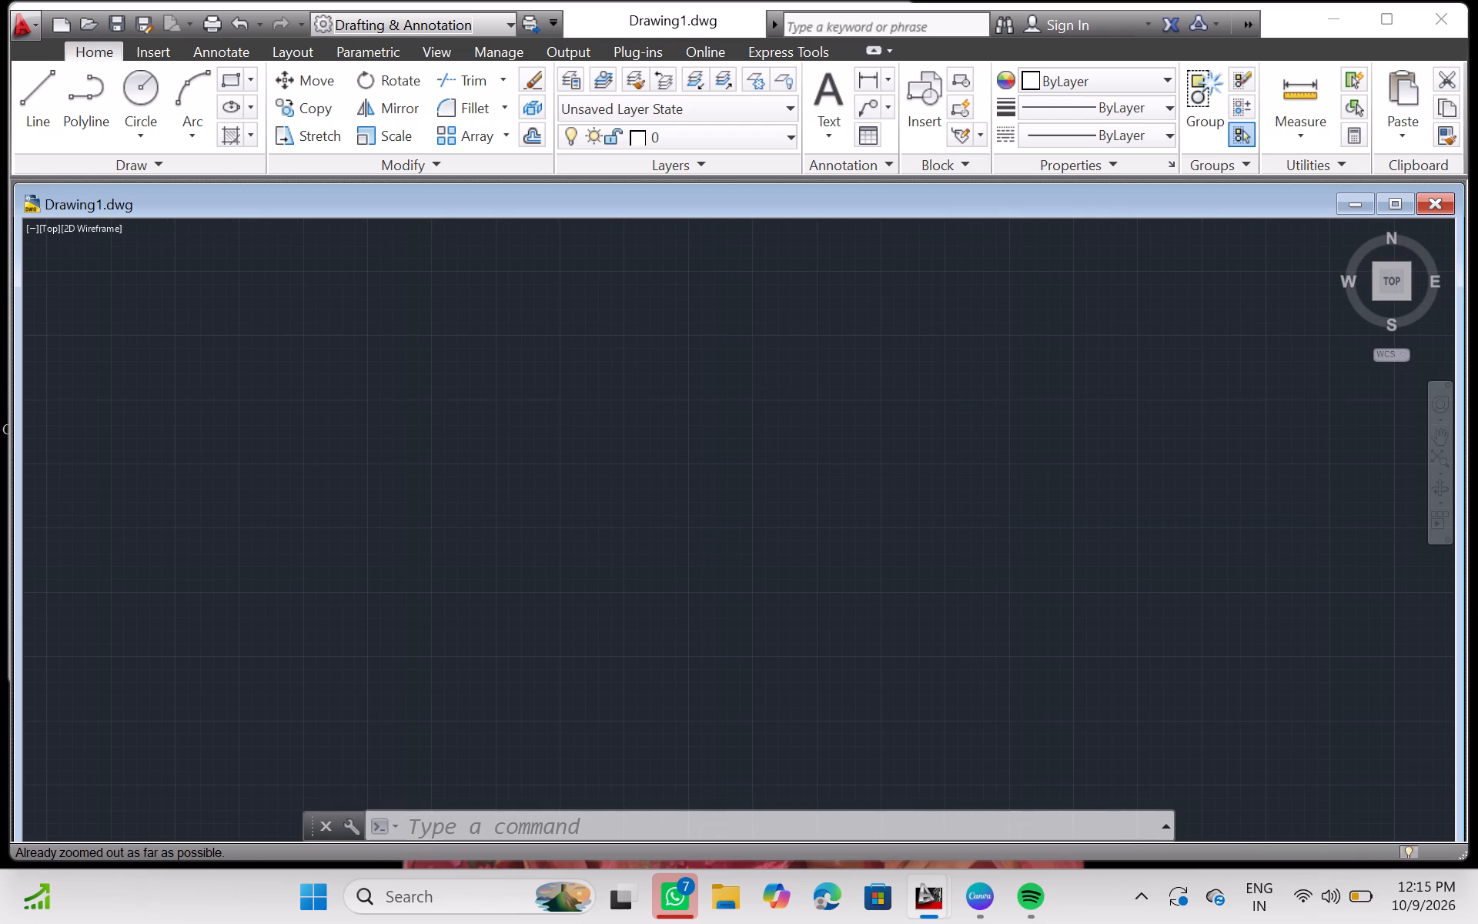
ctrl+scroll(798, 393, down, 2)
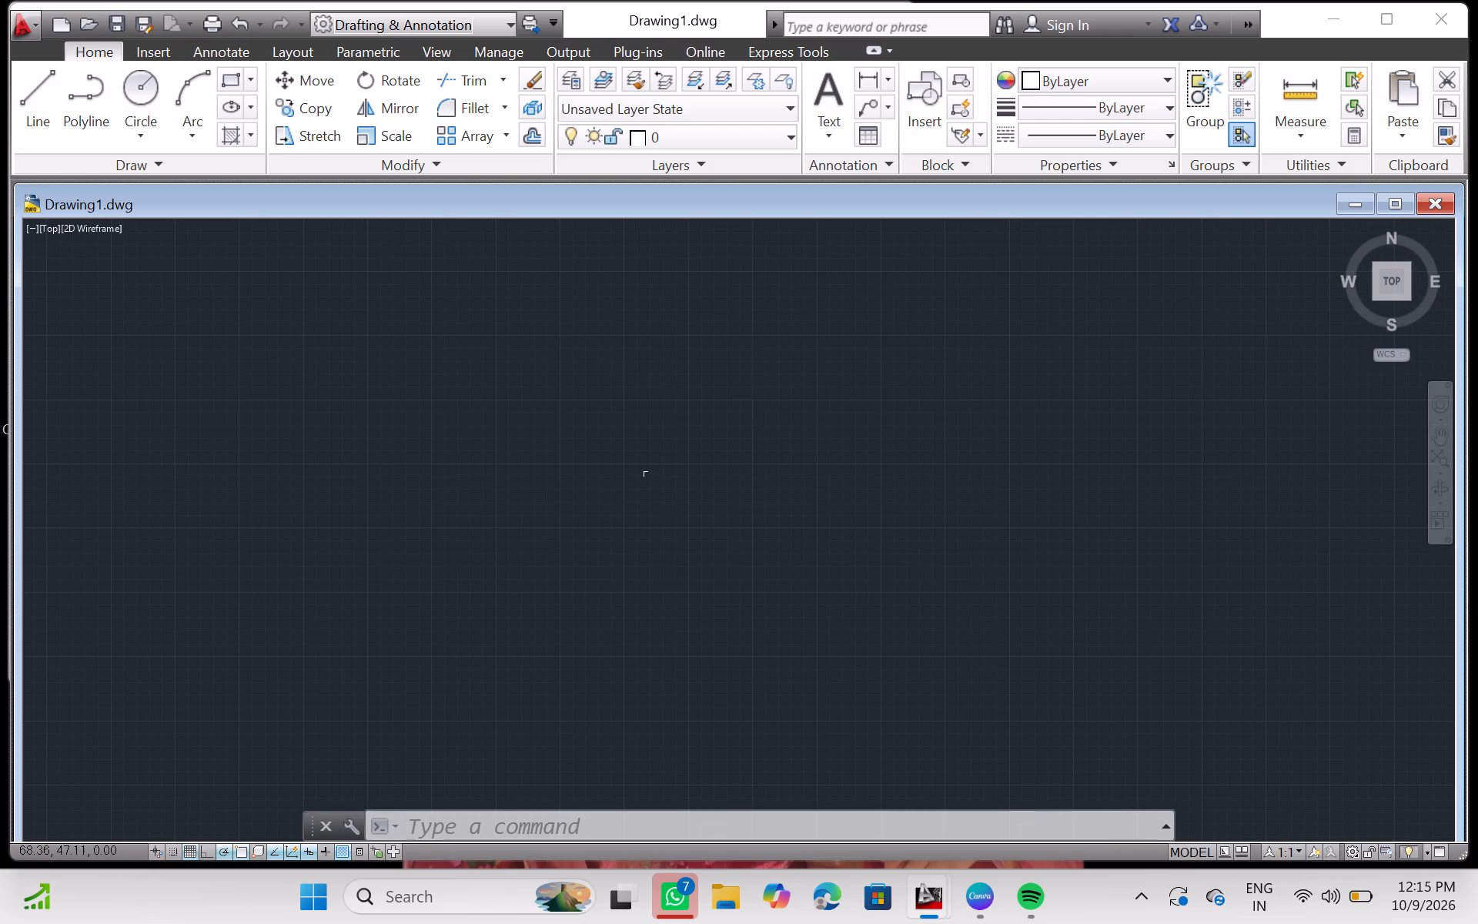
right_click(911, 411)
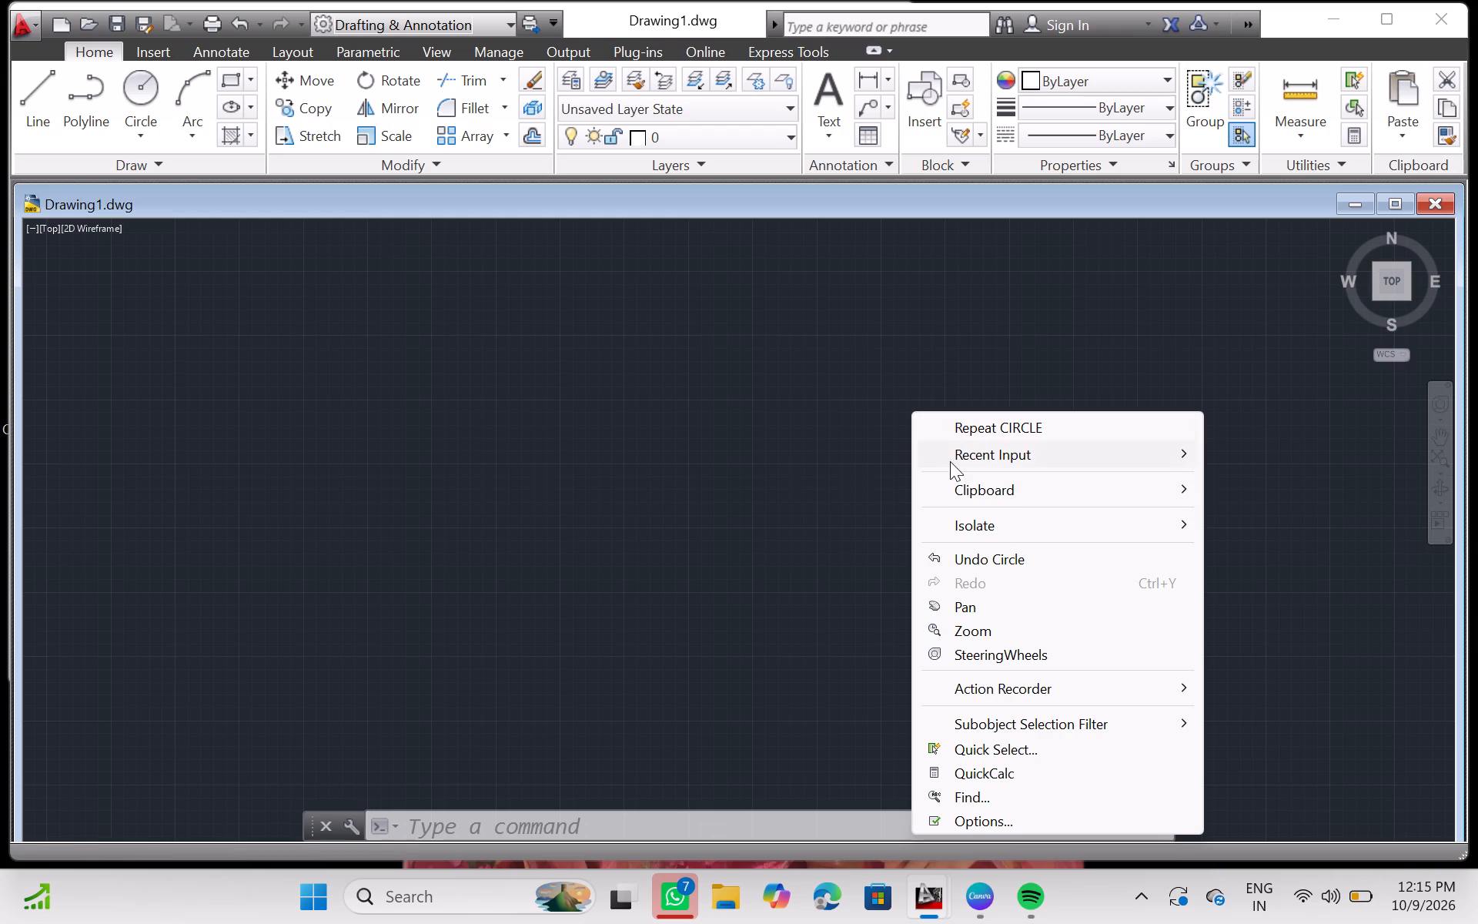
click(977, 634)
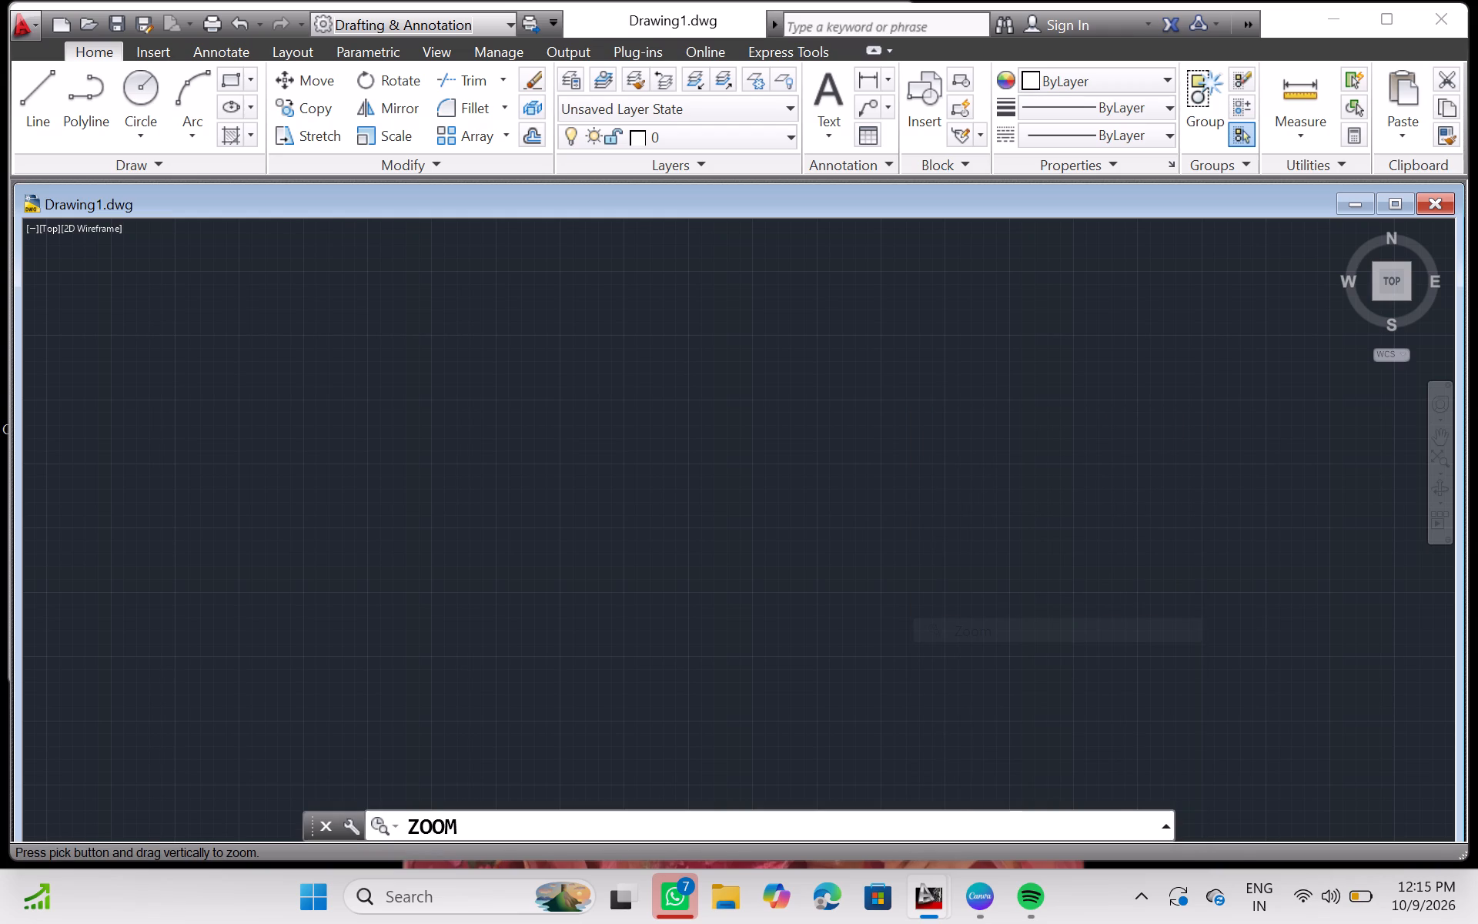
scroll(952, 560, down, 6)
scroll(952, 555, up, 2)
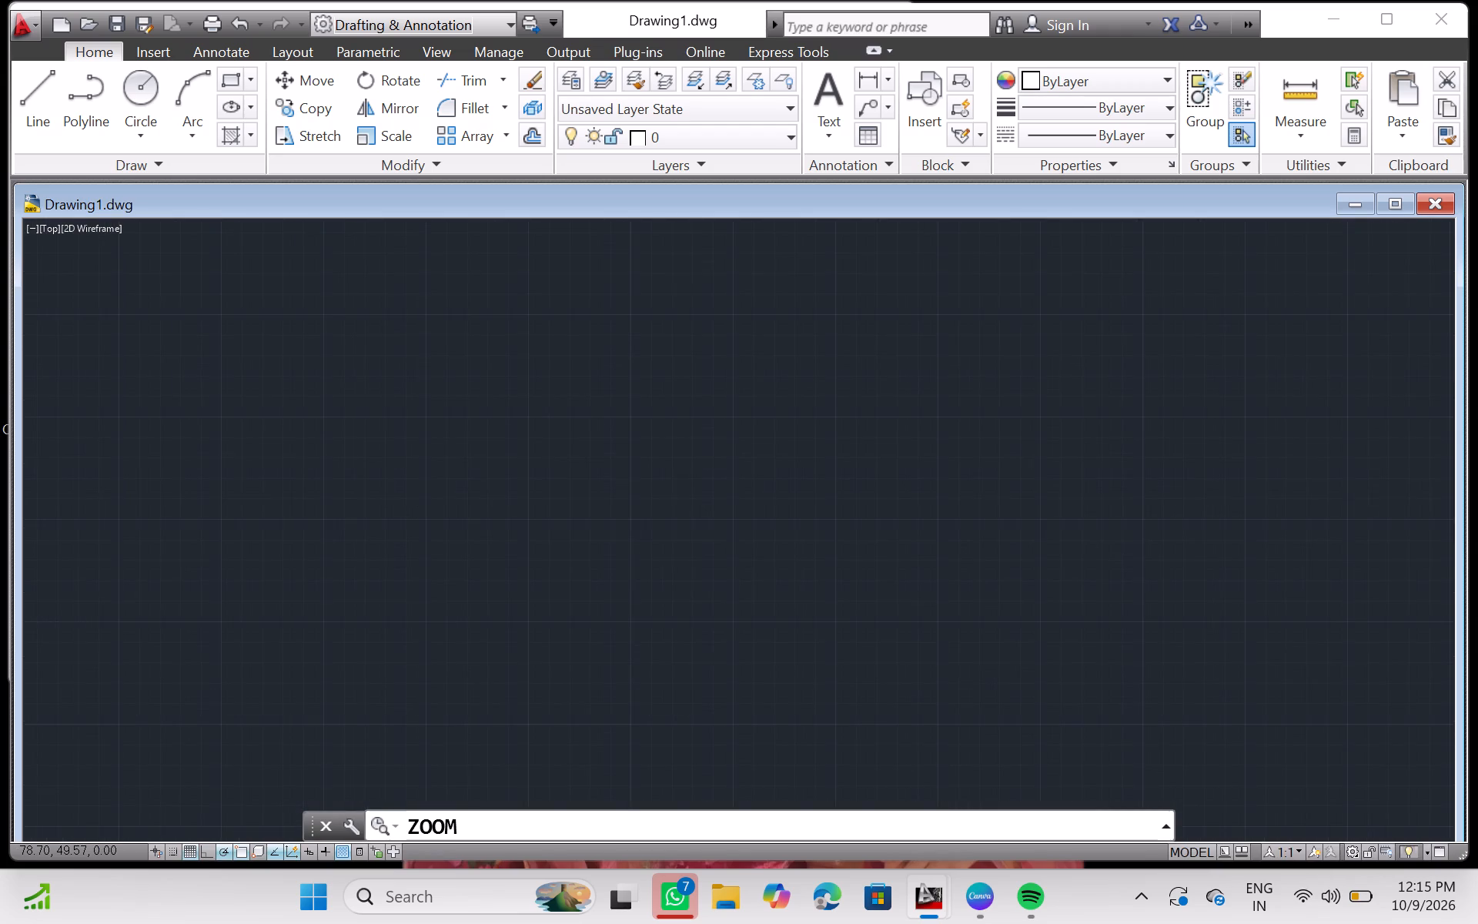
scroll(953, 547, up, 1)
scroll(953, 547, down, 10)
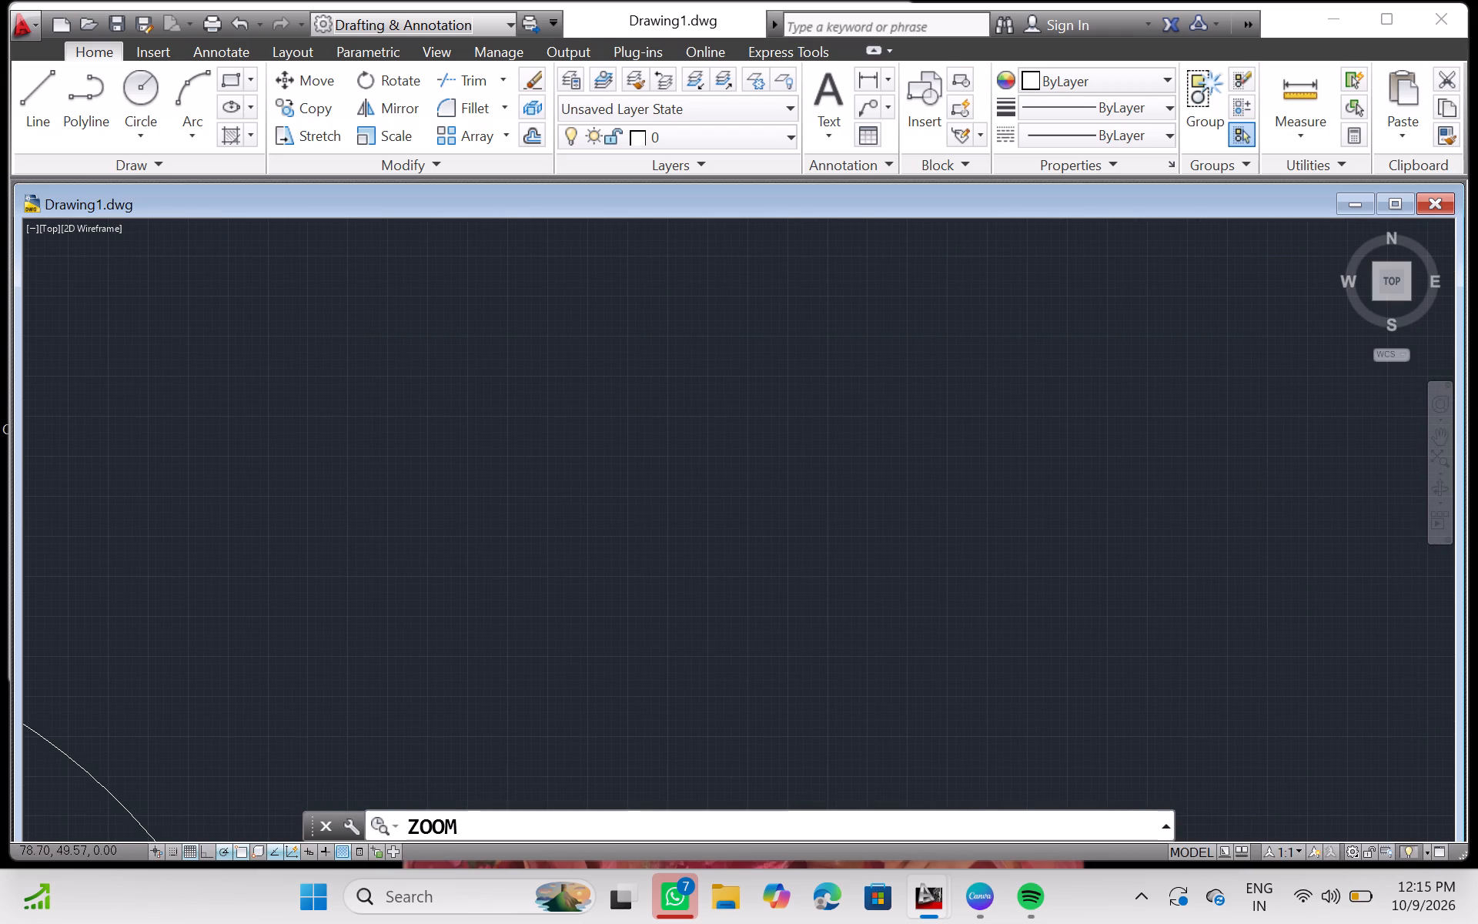
Try to switch off the grid display and Snap Mode, and remove the Grid toggle from the displayed drafting toggles.
click(189, 852)
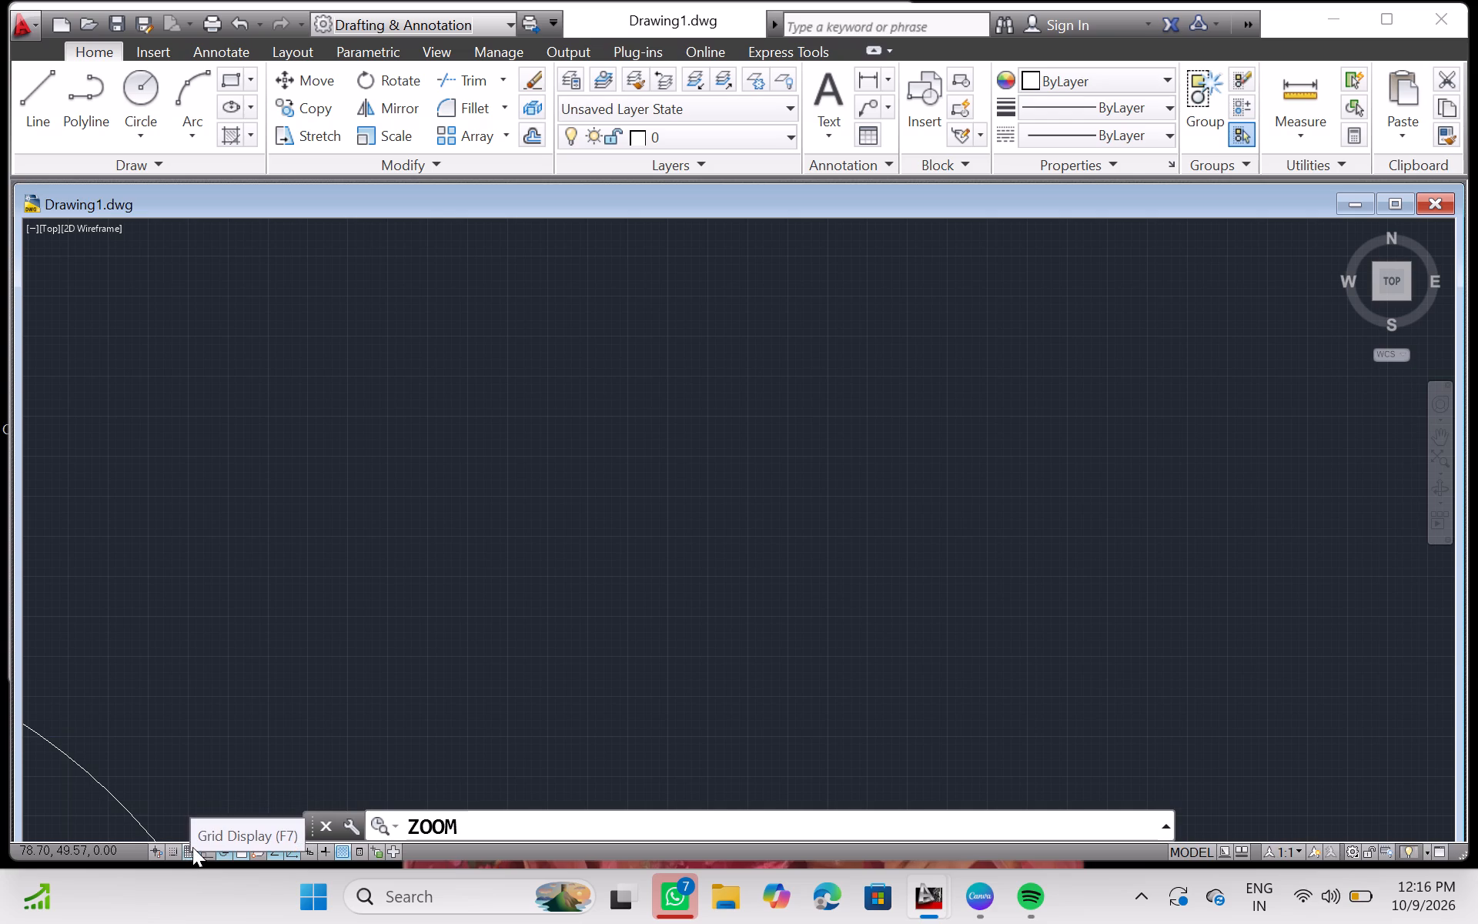
click(192, 849)
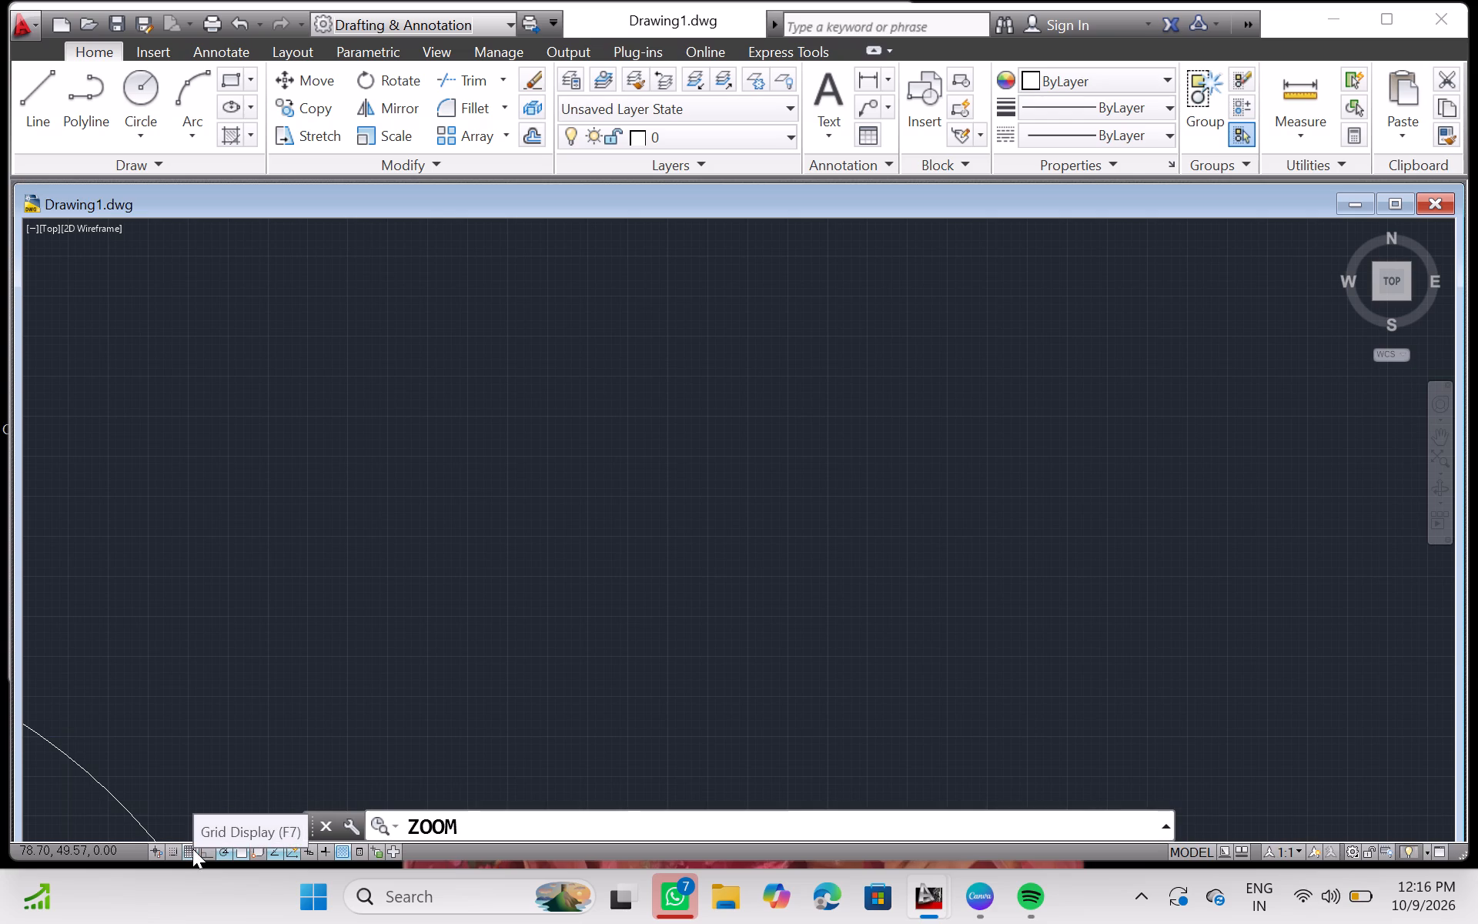
right_click(192, 849)
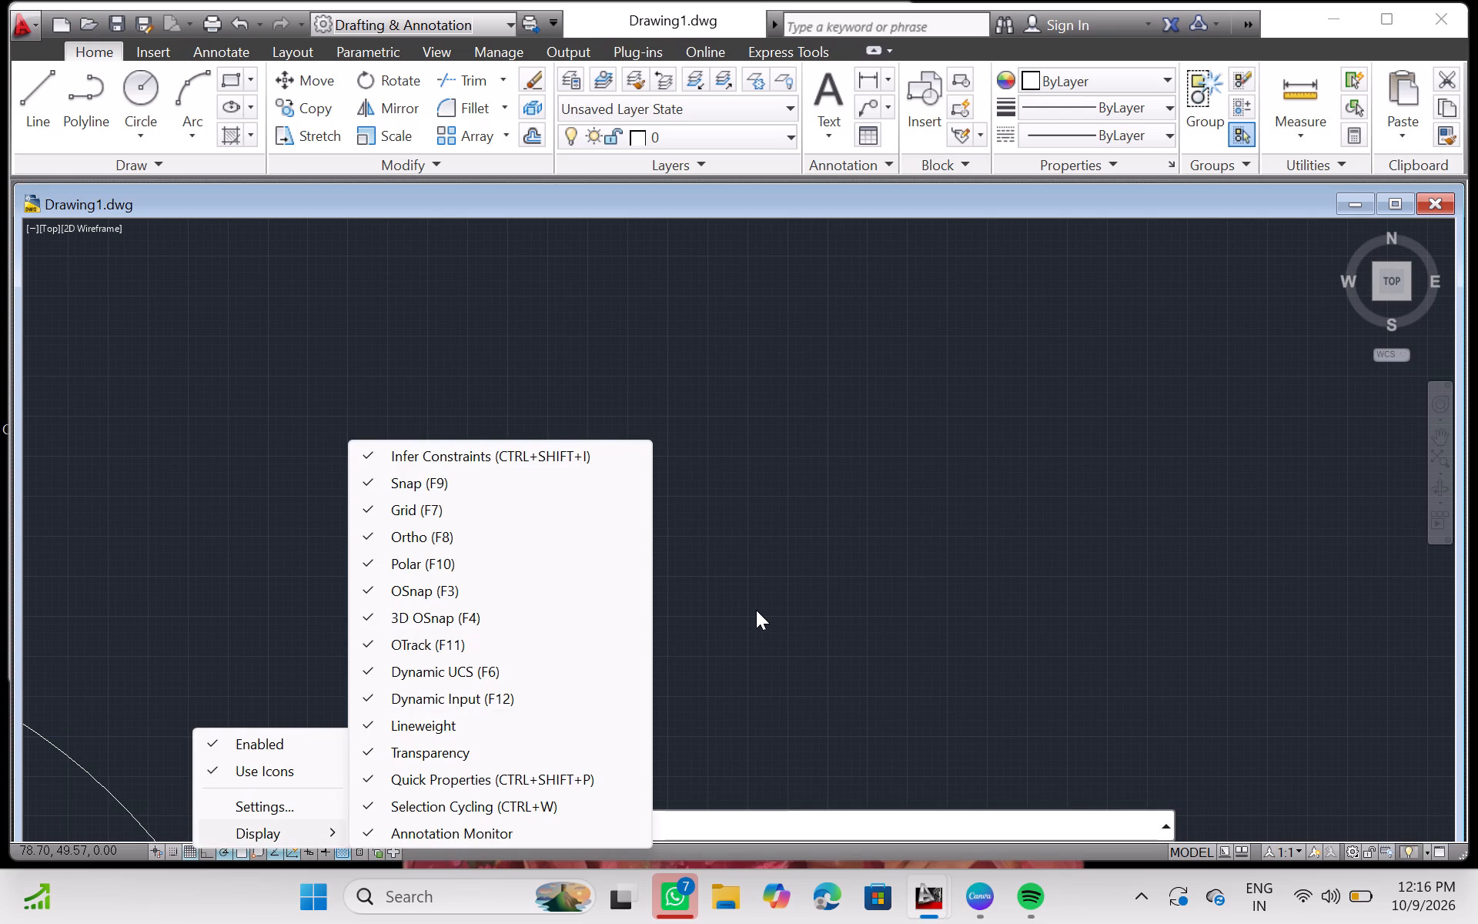
click(451, 507)
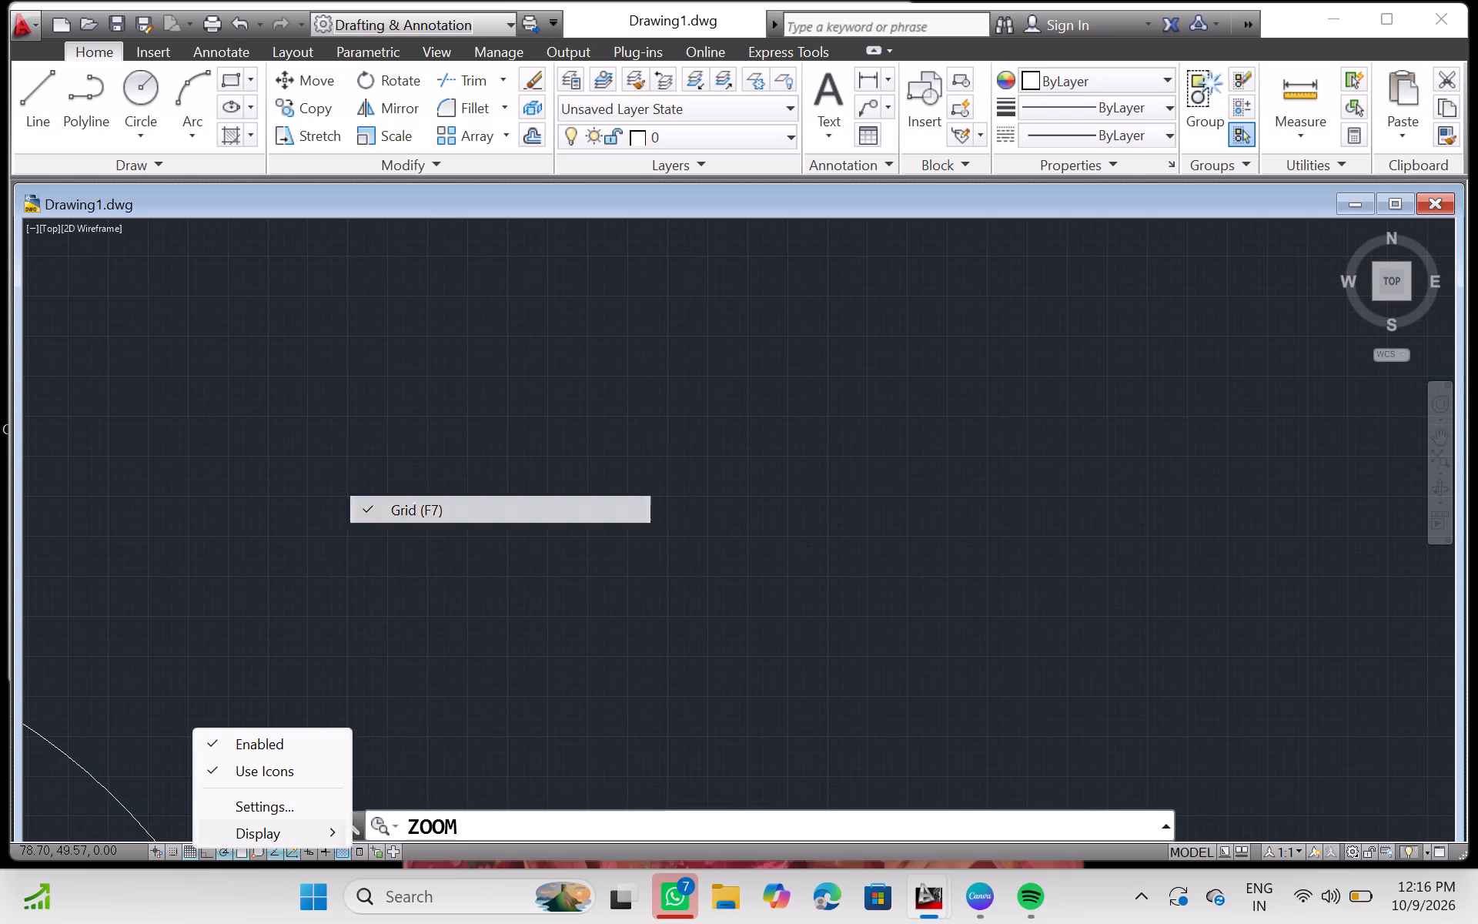
click(172, 850)
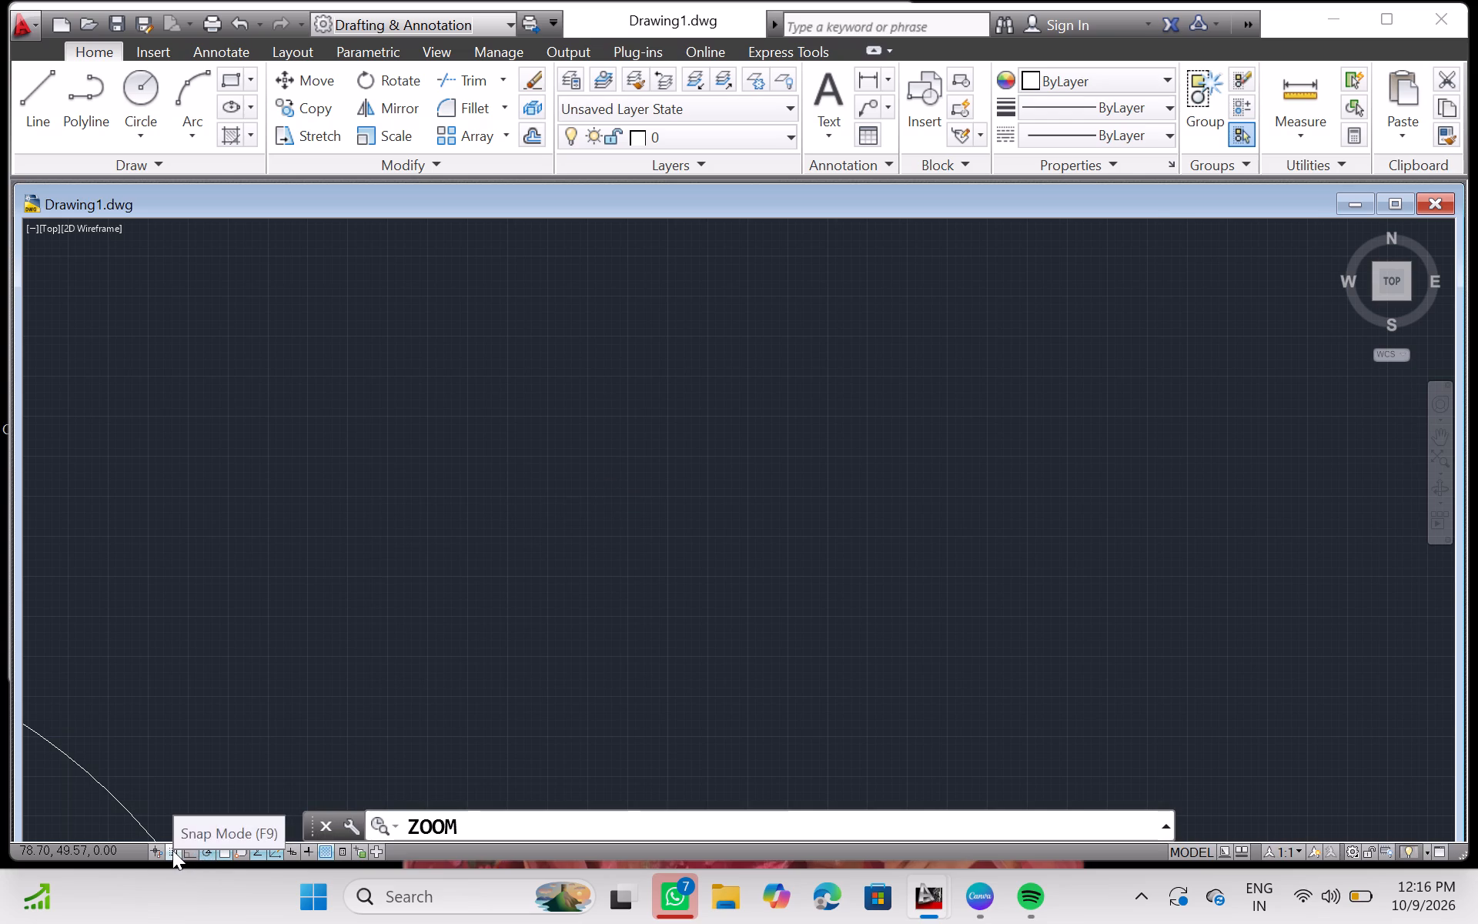
click(571, 566)
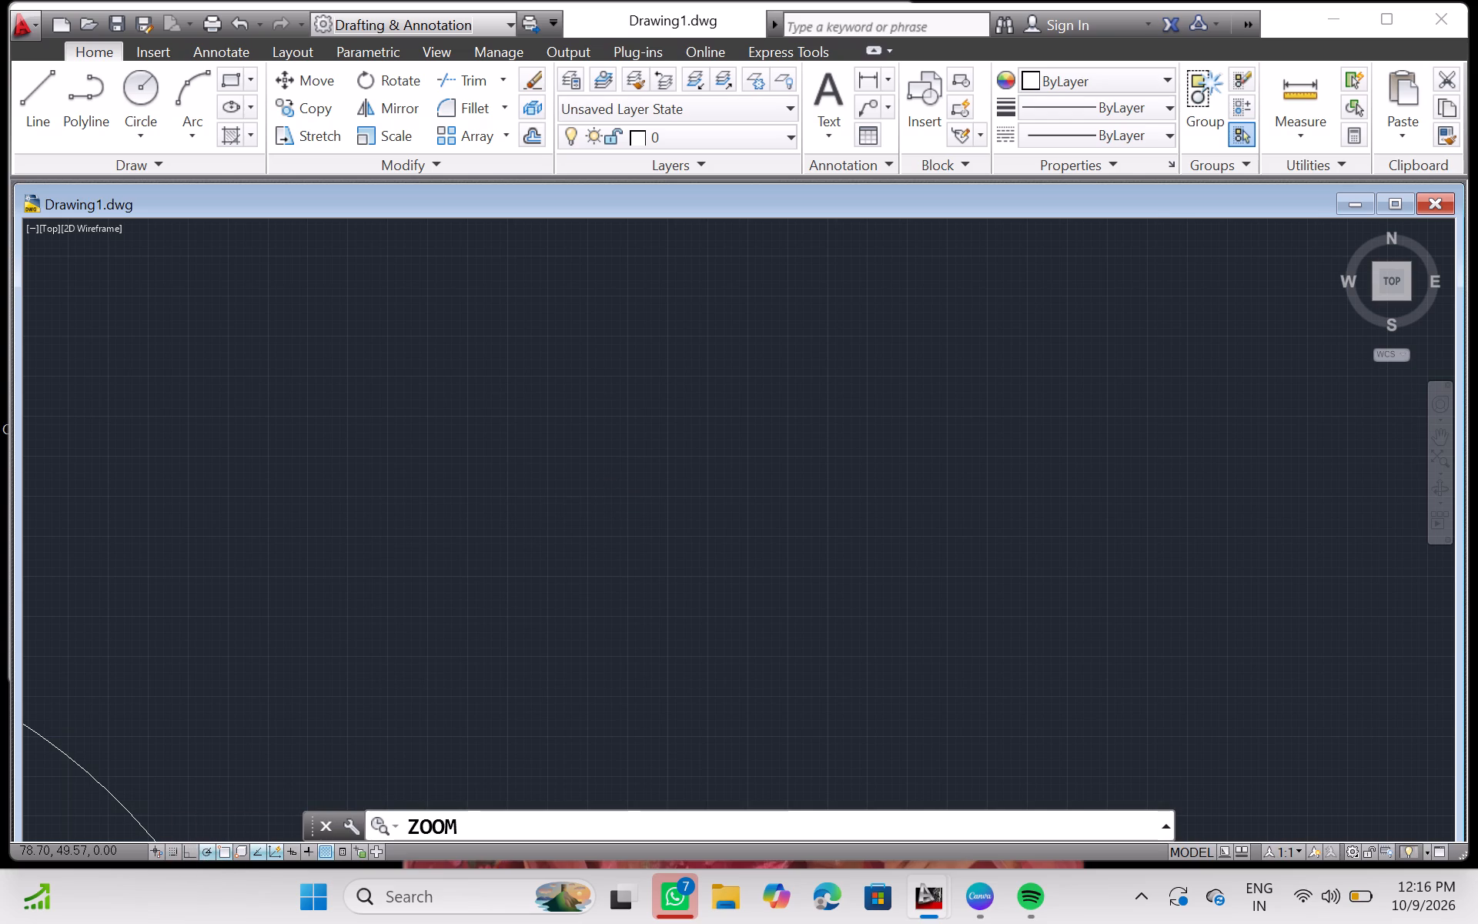
Look for the concentric circles again and leave the Zoom command.
scroll(830, 488, down, 5)
scroll(834, 488, up, 3)
scroll(834, 488, down, 9)
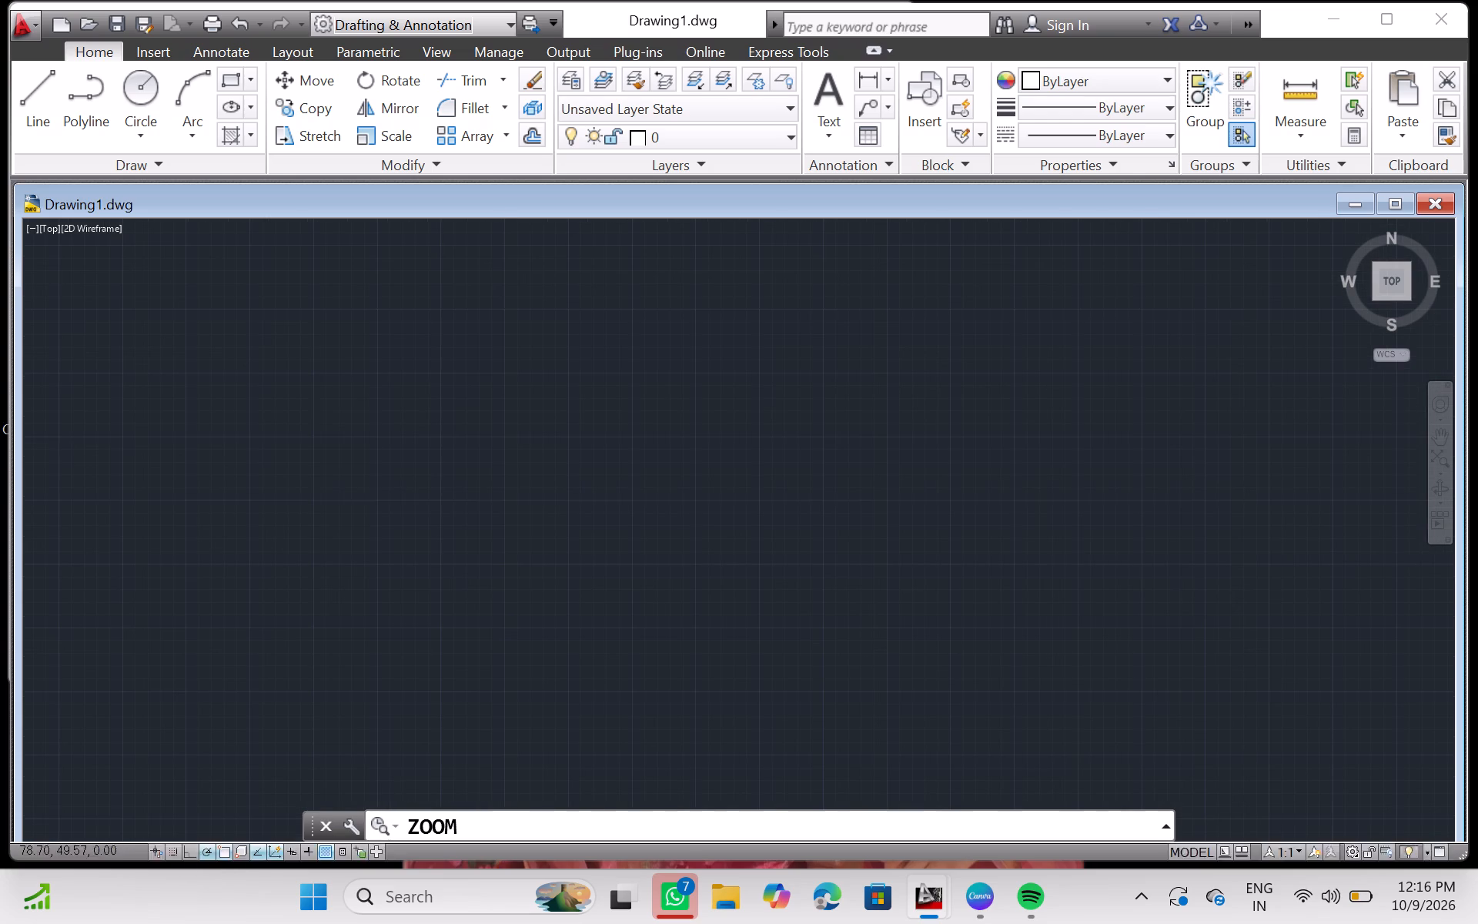
scroll(834, 488, down, 7)
ctrl+scroll(1030, 408, down, 5)
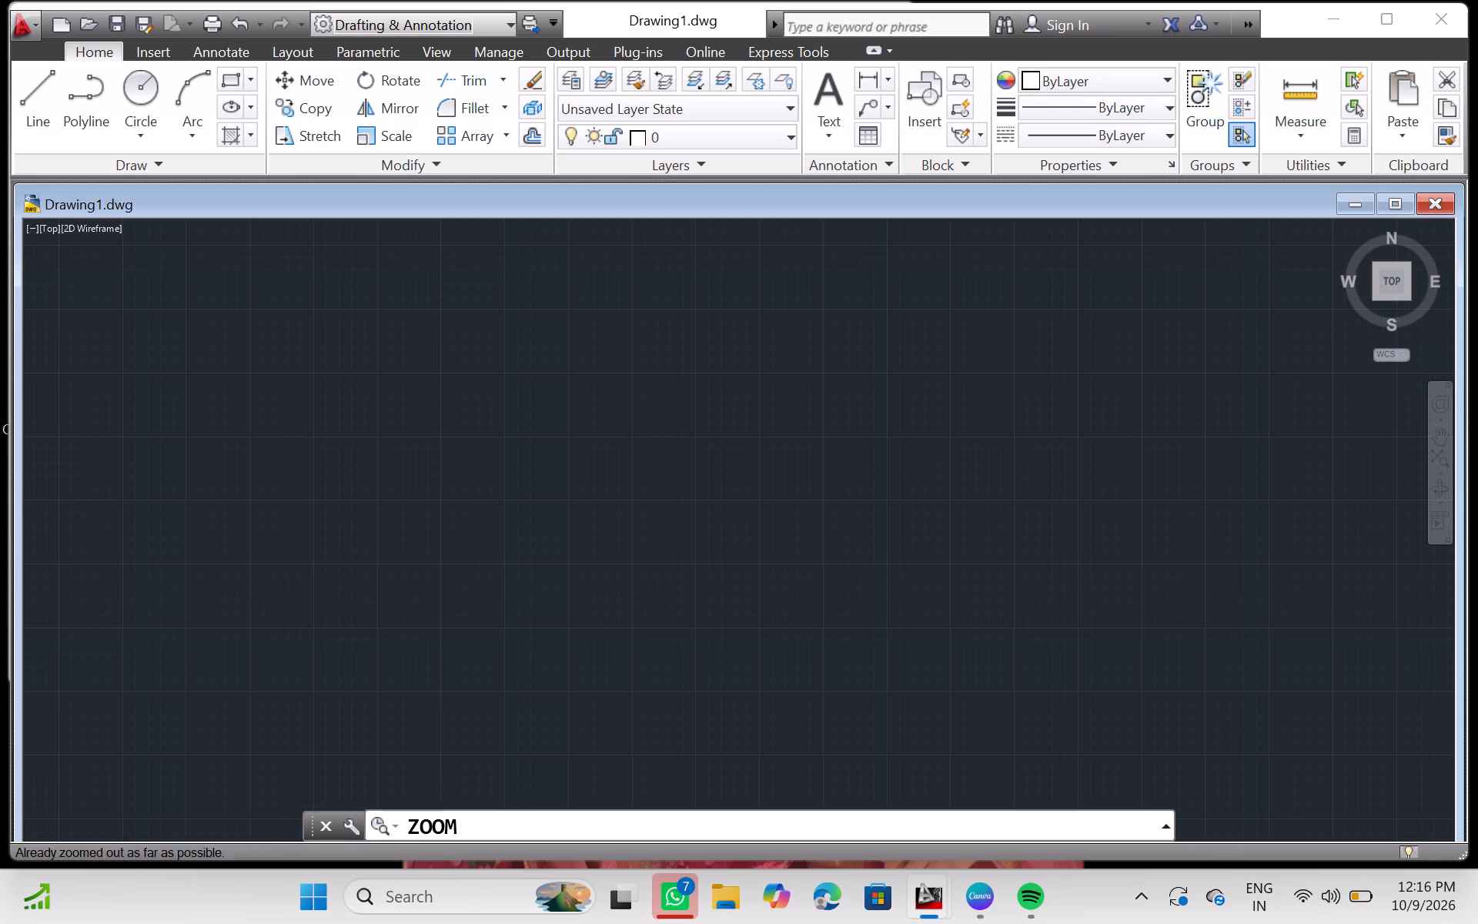
ctrl+scroll(1030, 408, down, 13)
key(c)
key(Escape)
key(Escape)
key(Escape)
key(Escape)
key(Escape)
key(Escape)
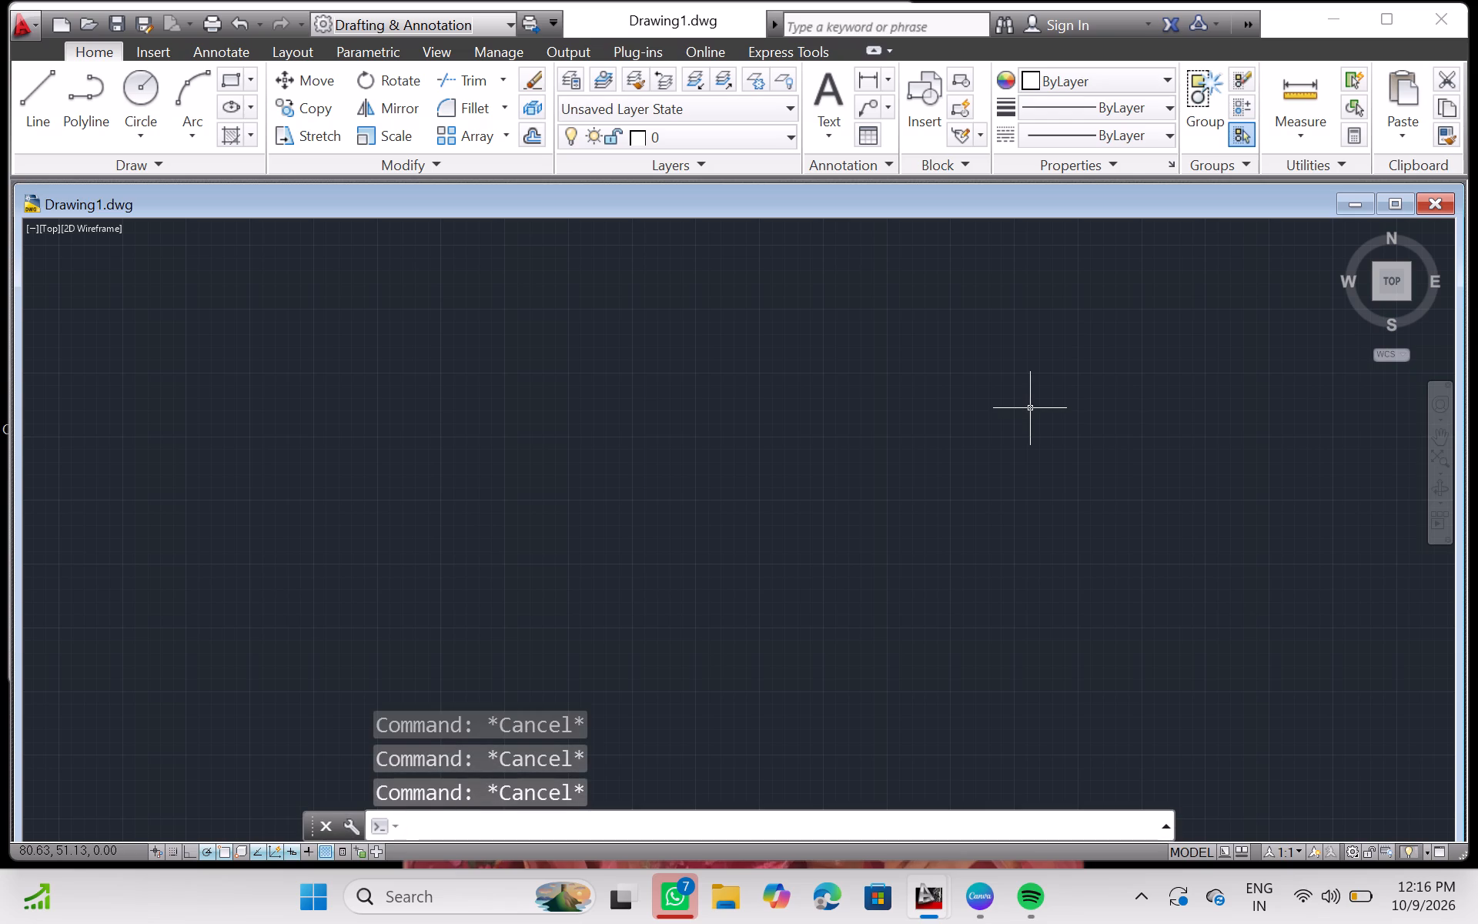
Draw a third concentric circle with radius 21 centred at the origin 0,0.
key(Escape)
key(c)
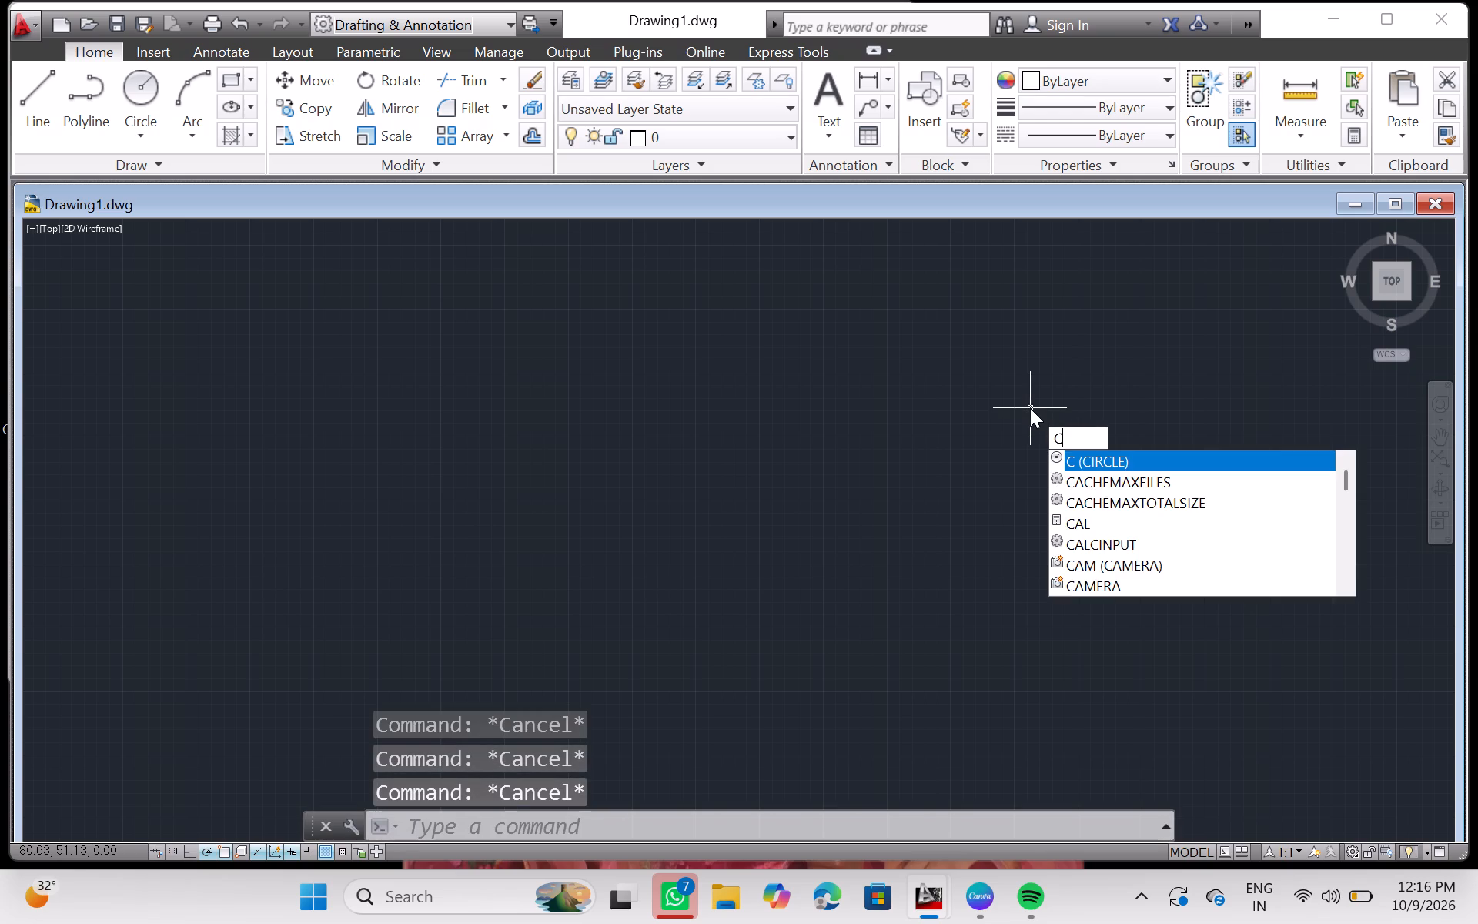
key(Return)
key(0)
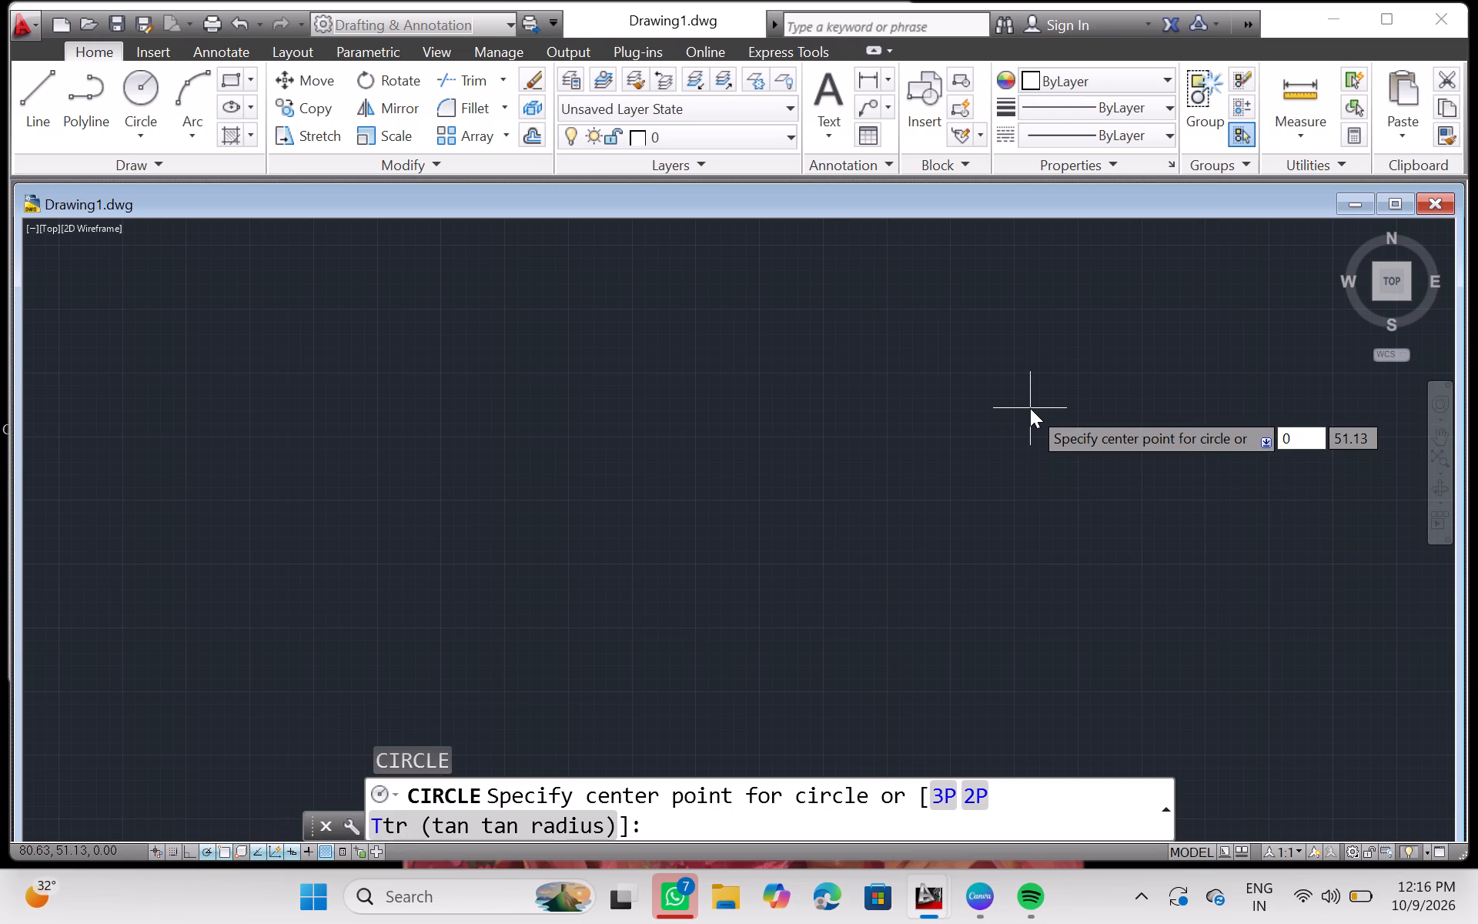
text(,0)
key(Return)
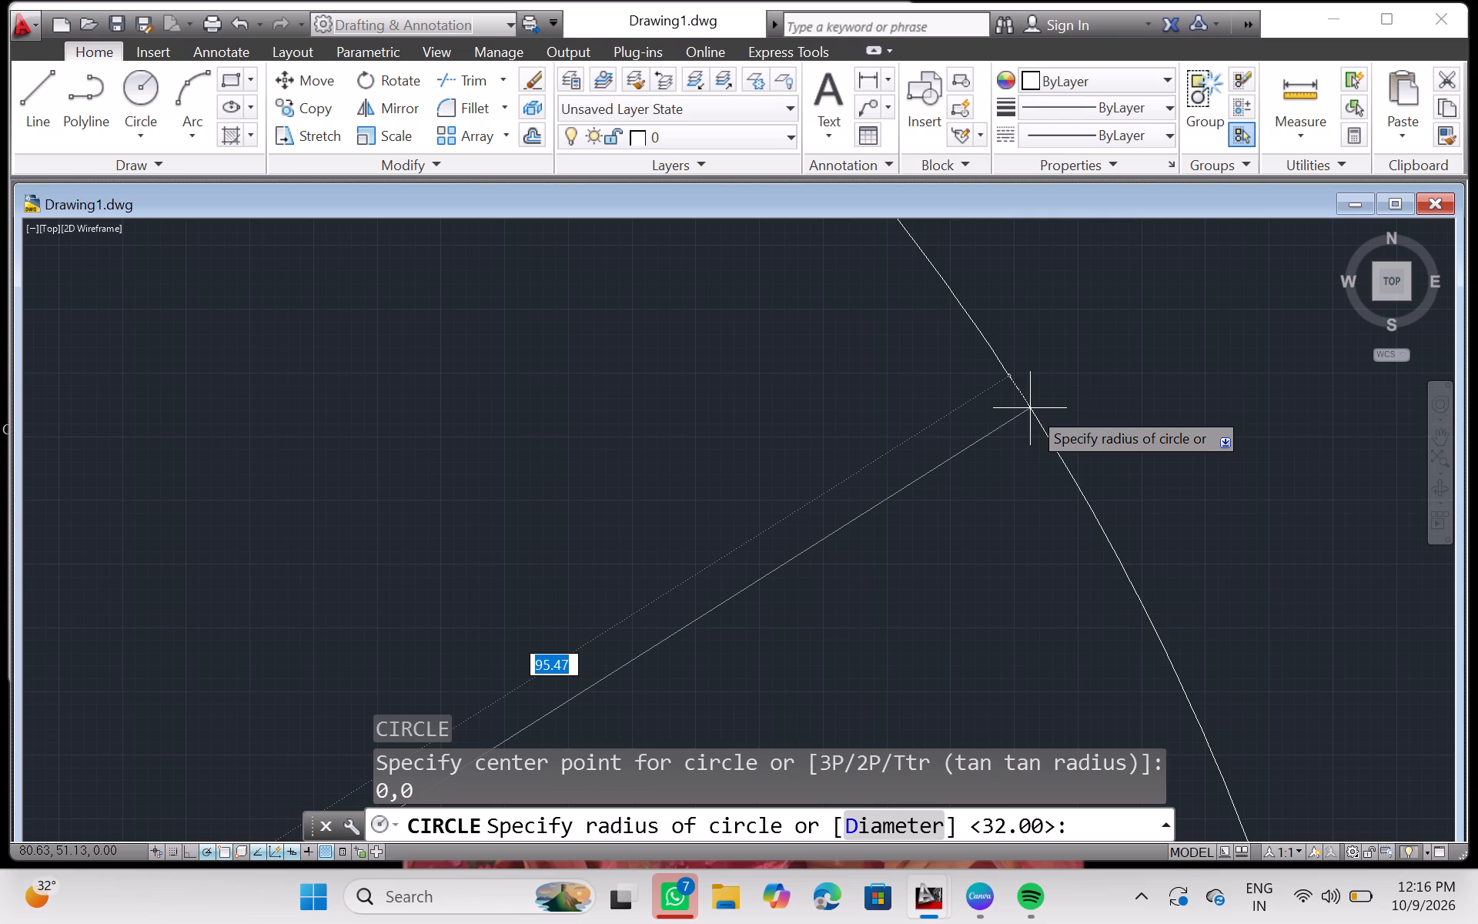
text(21)
key(Return)
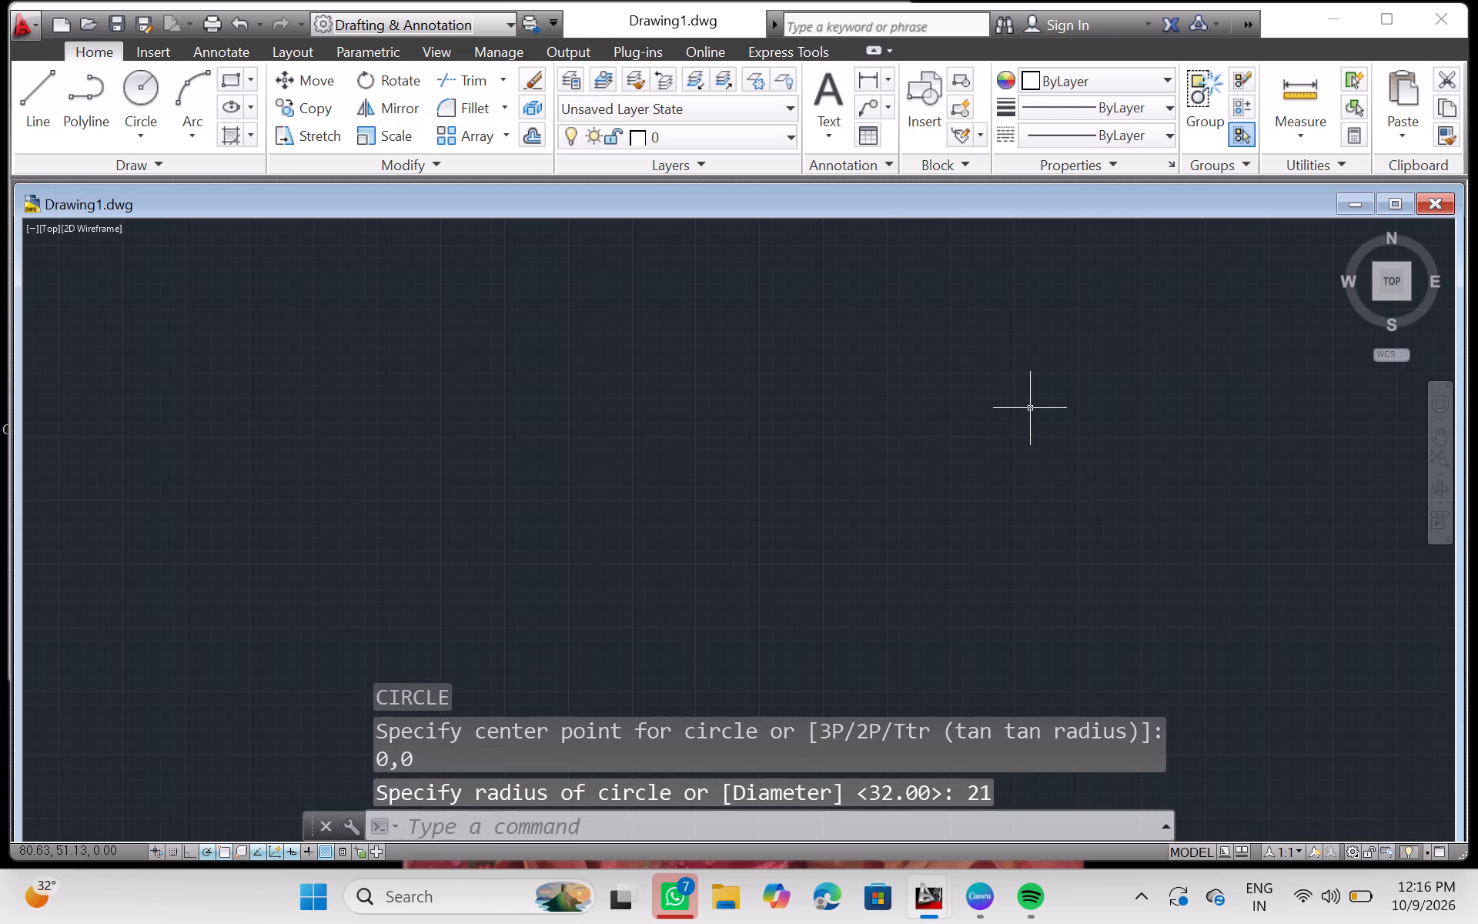
Draw a circle with radius 11 centred at -53,-40.
key(c)
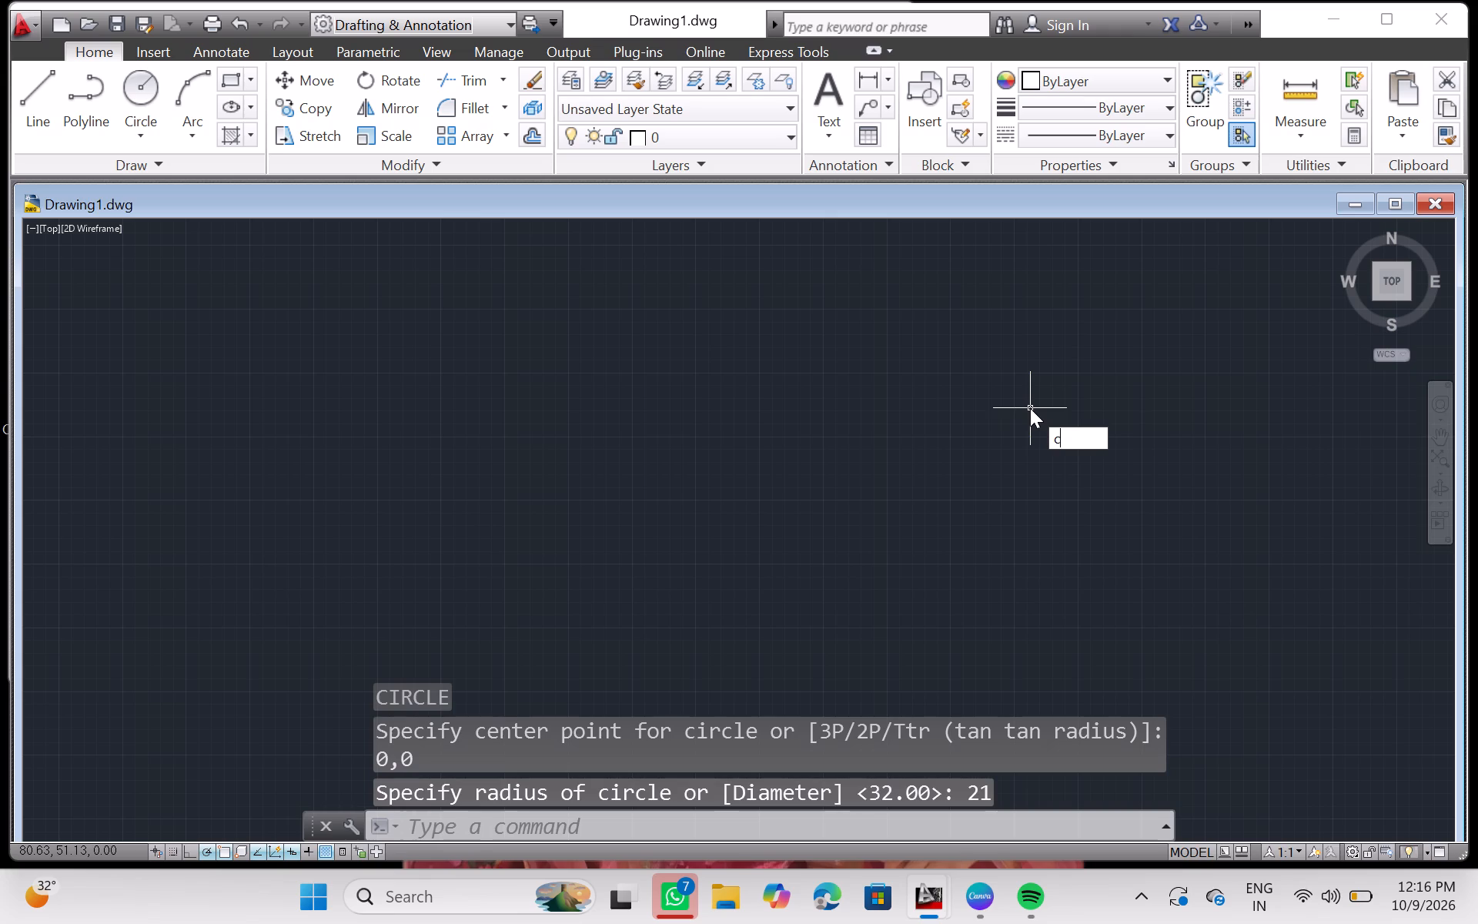
key(Return)
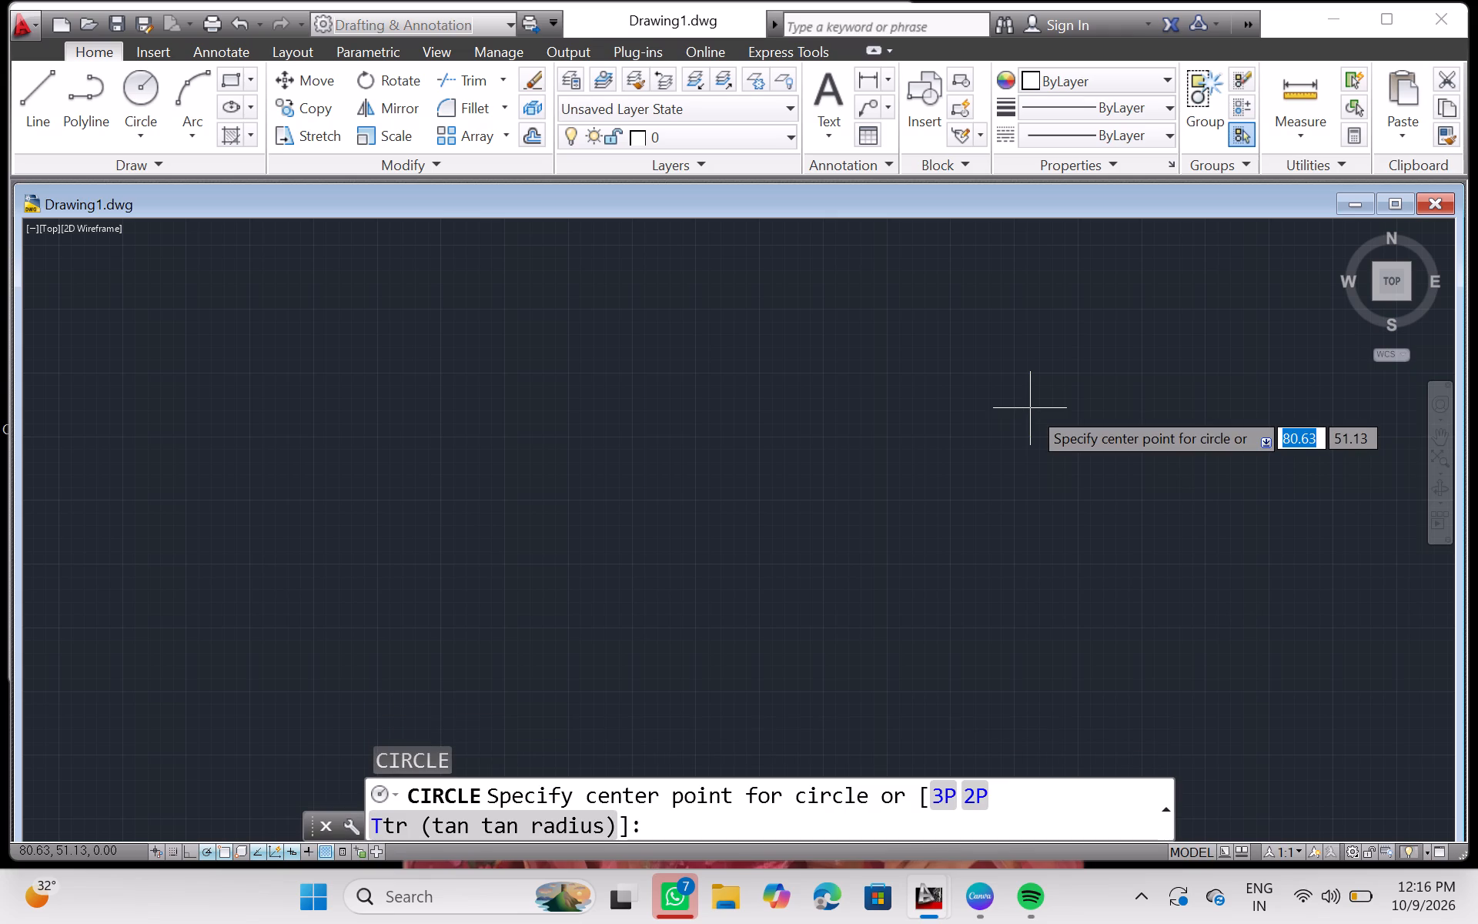
key(minus)
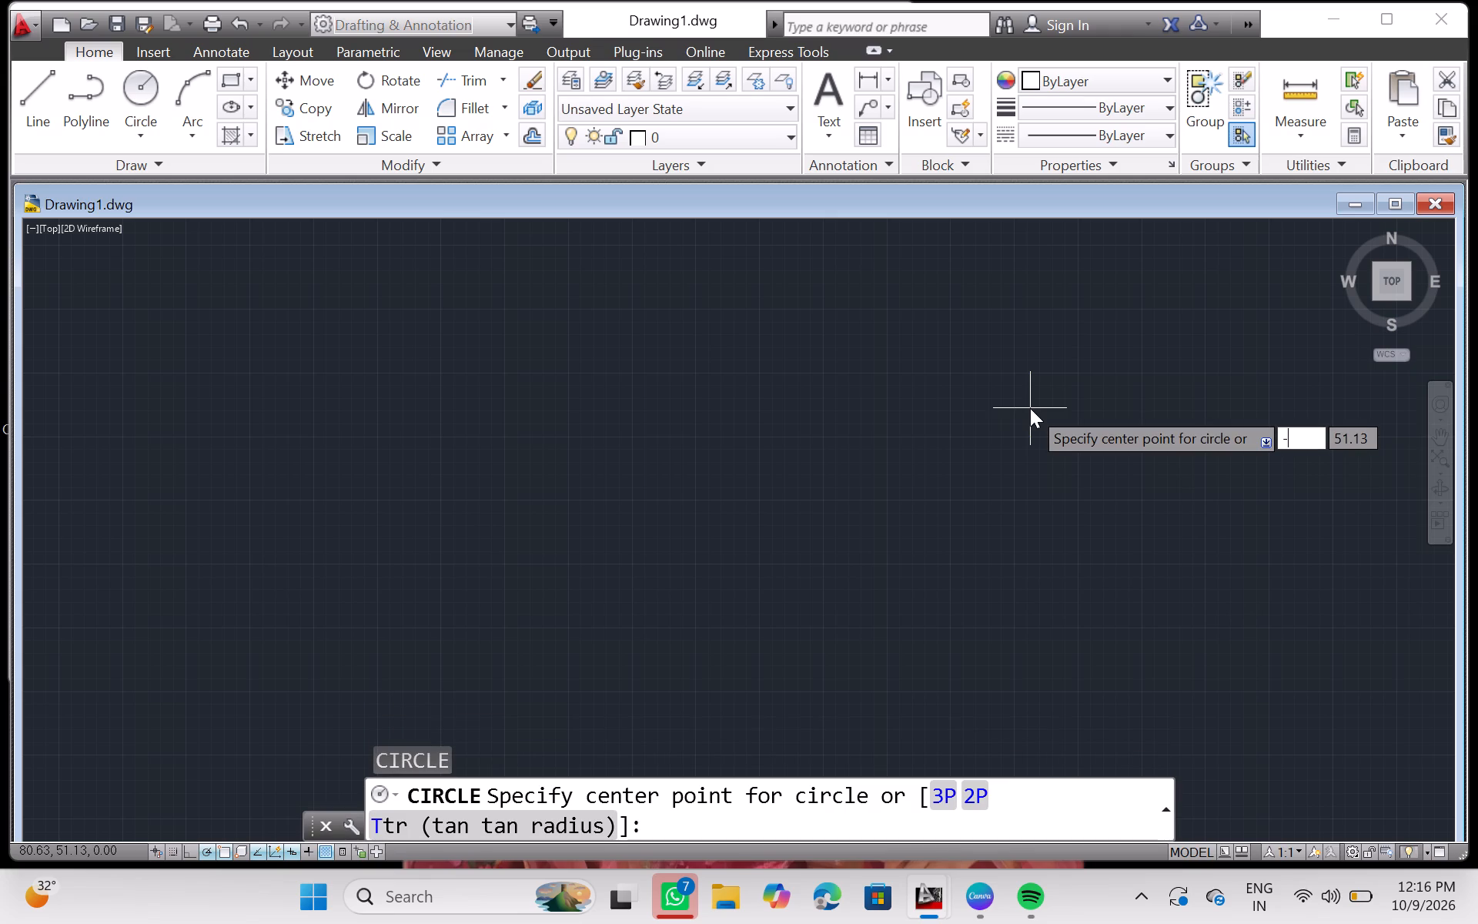
text(53)
key(comma)
text(-40)
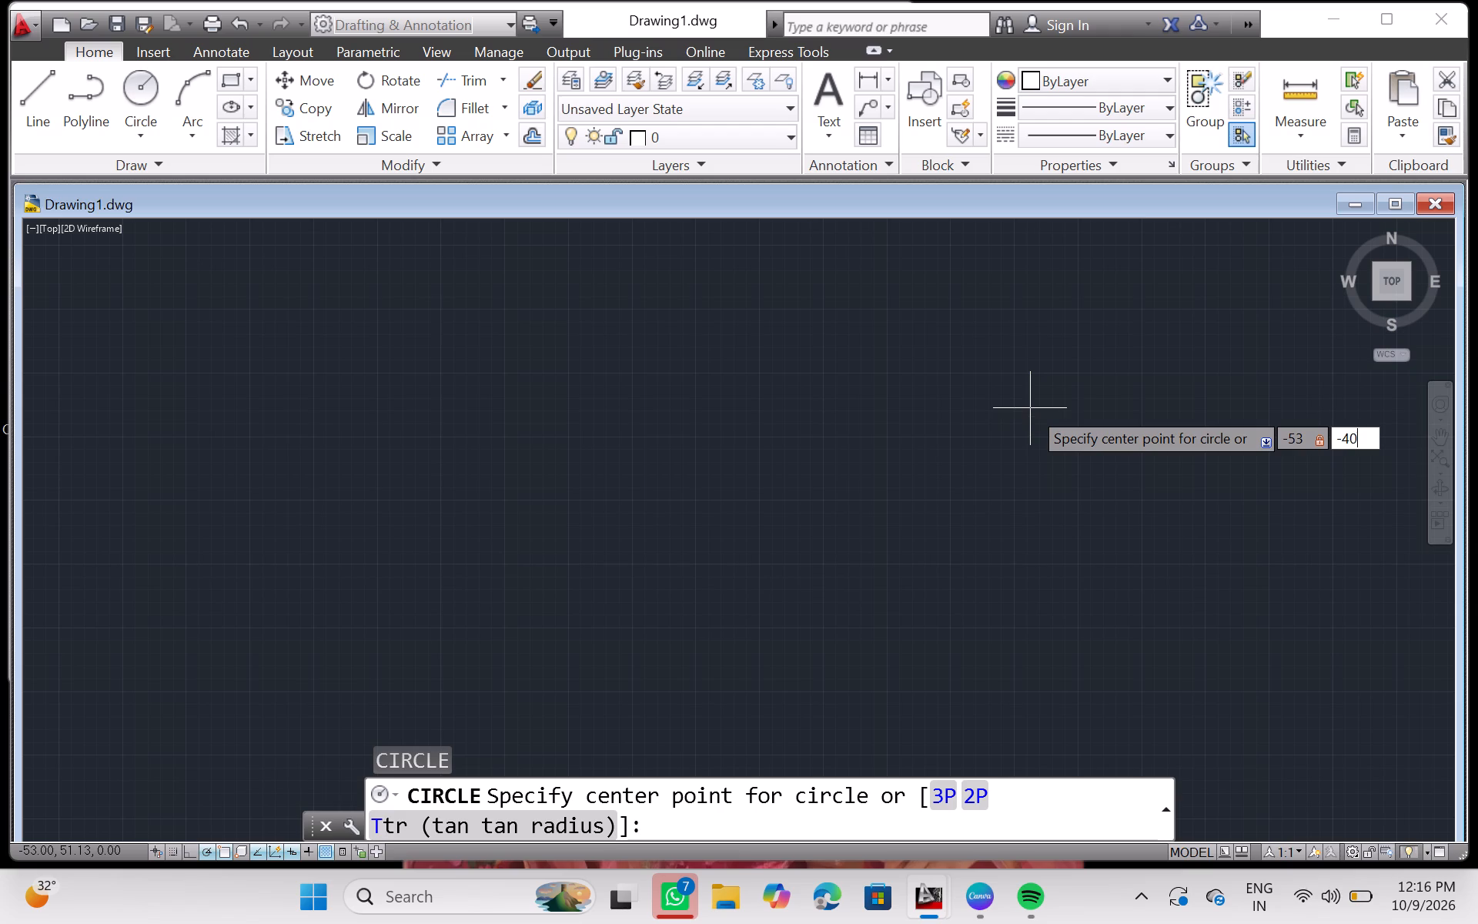
key(Return)
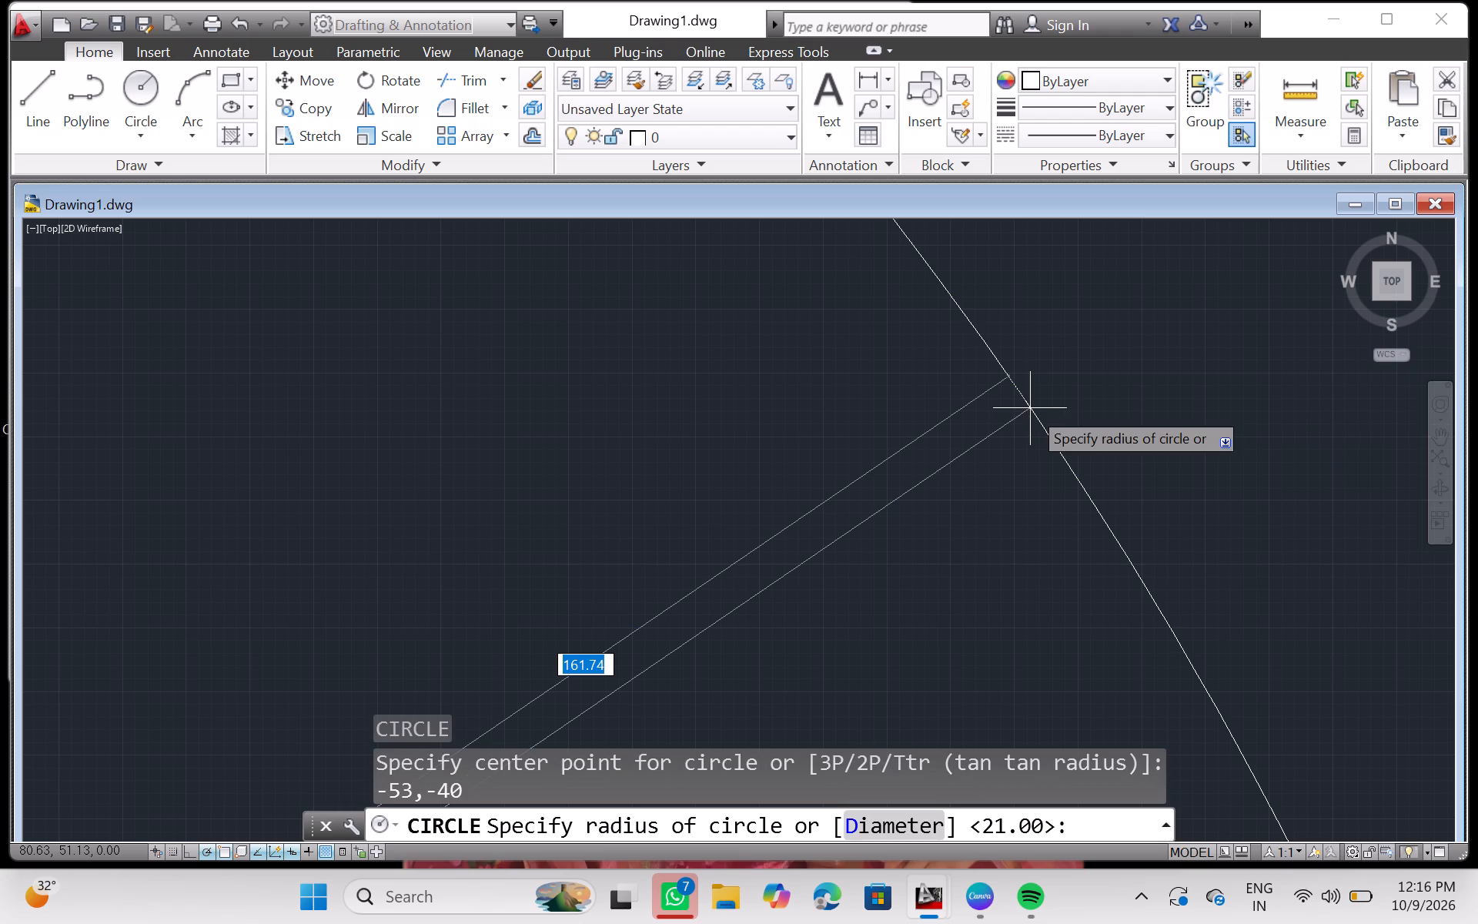
key(BackSpace)
text(11)
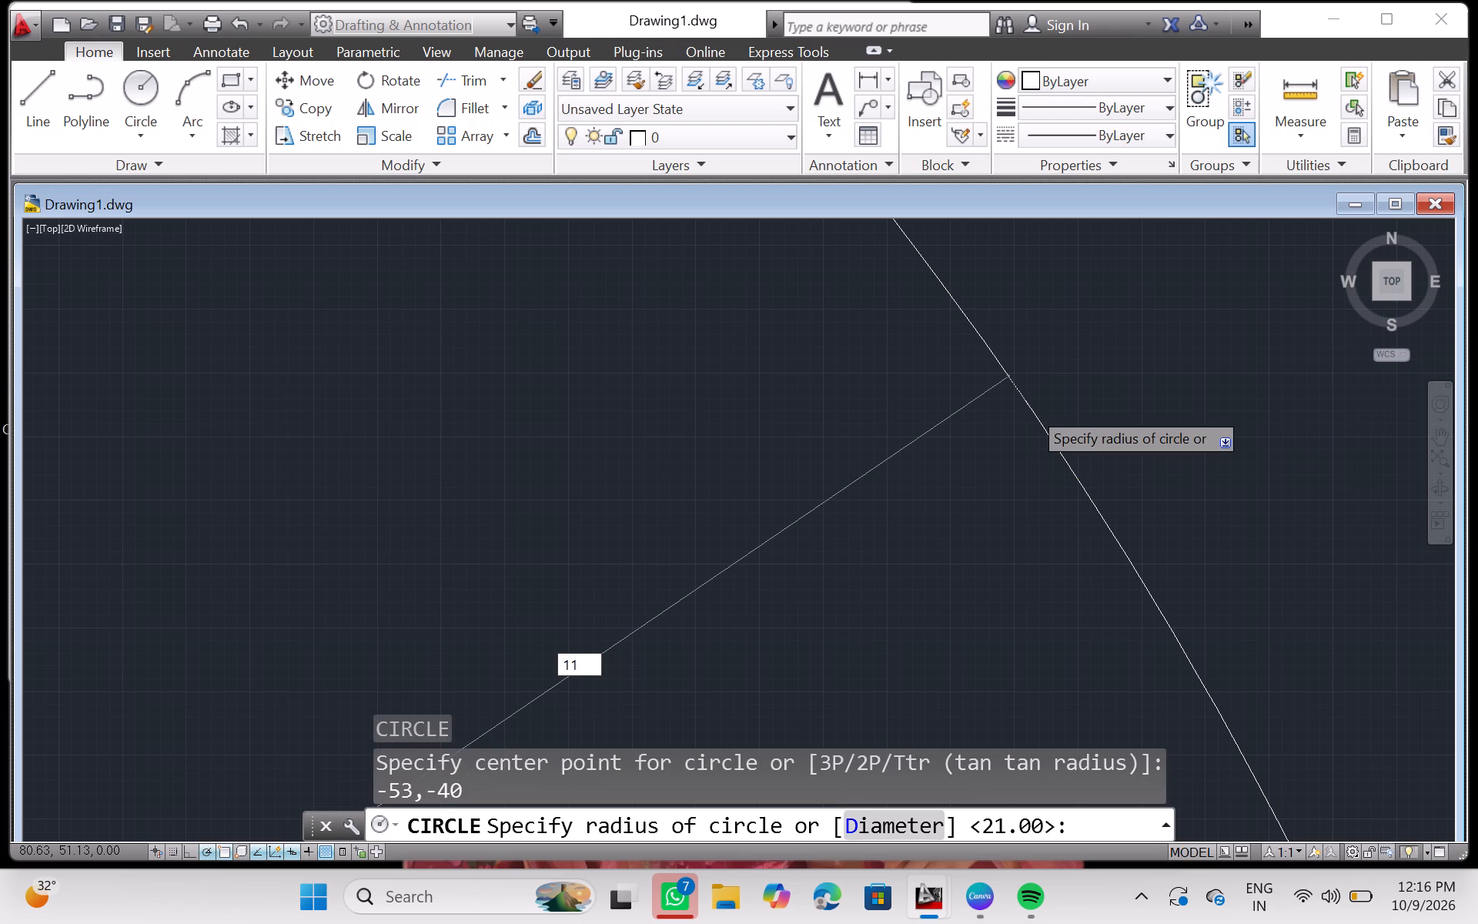
key(Return)
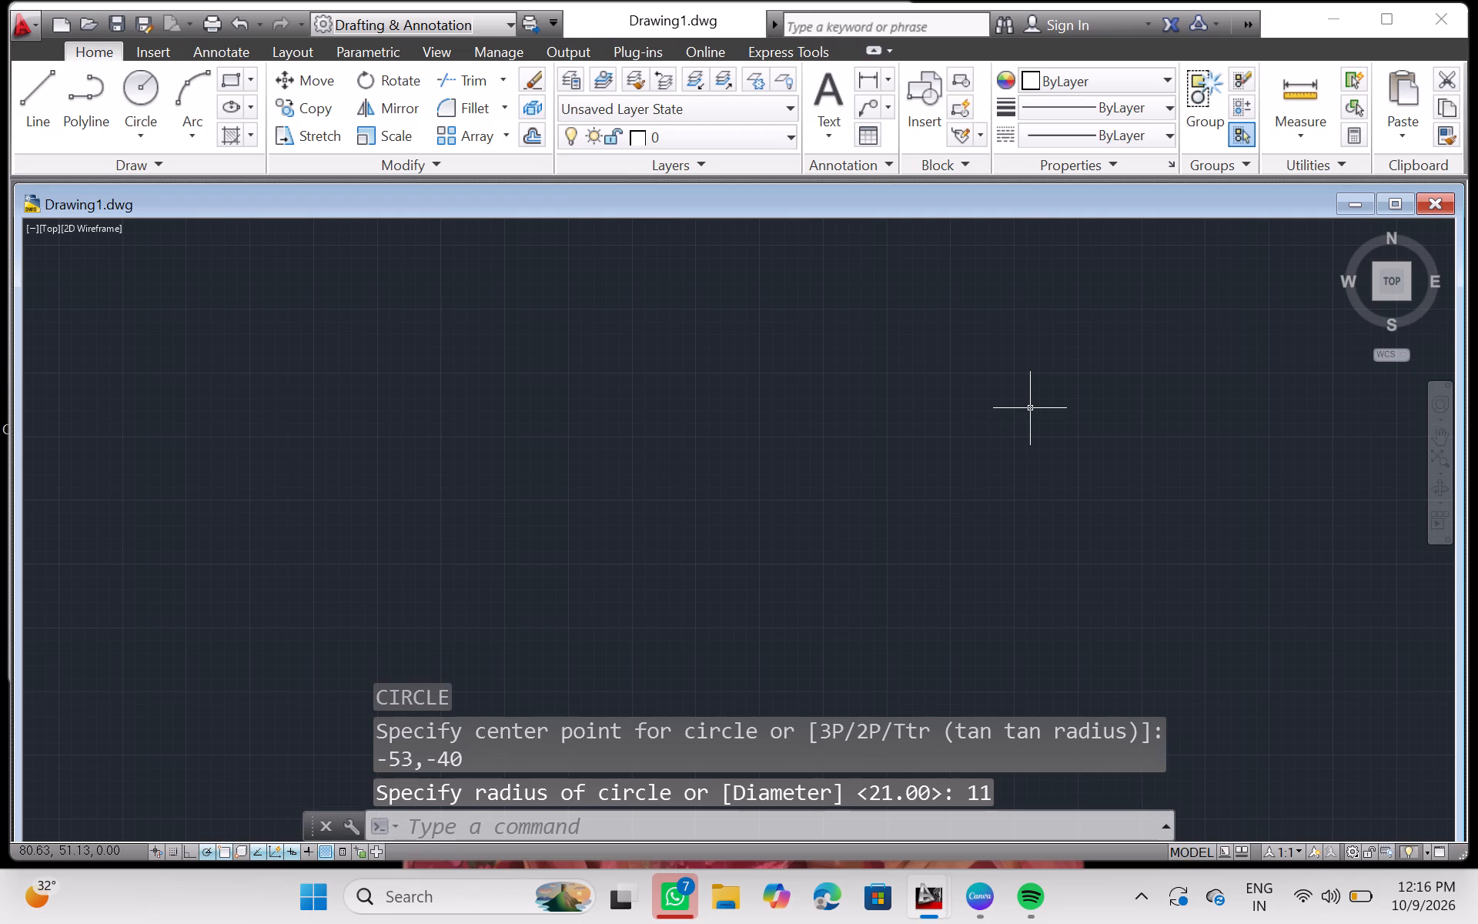
Draw a matching circle with radius 11 centred at 53,-40.
key(c)
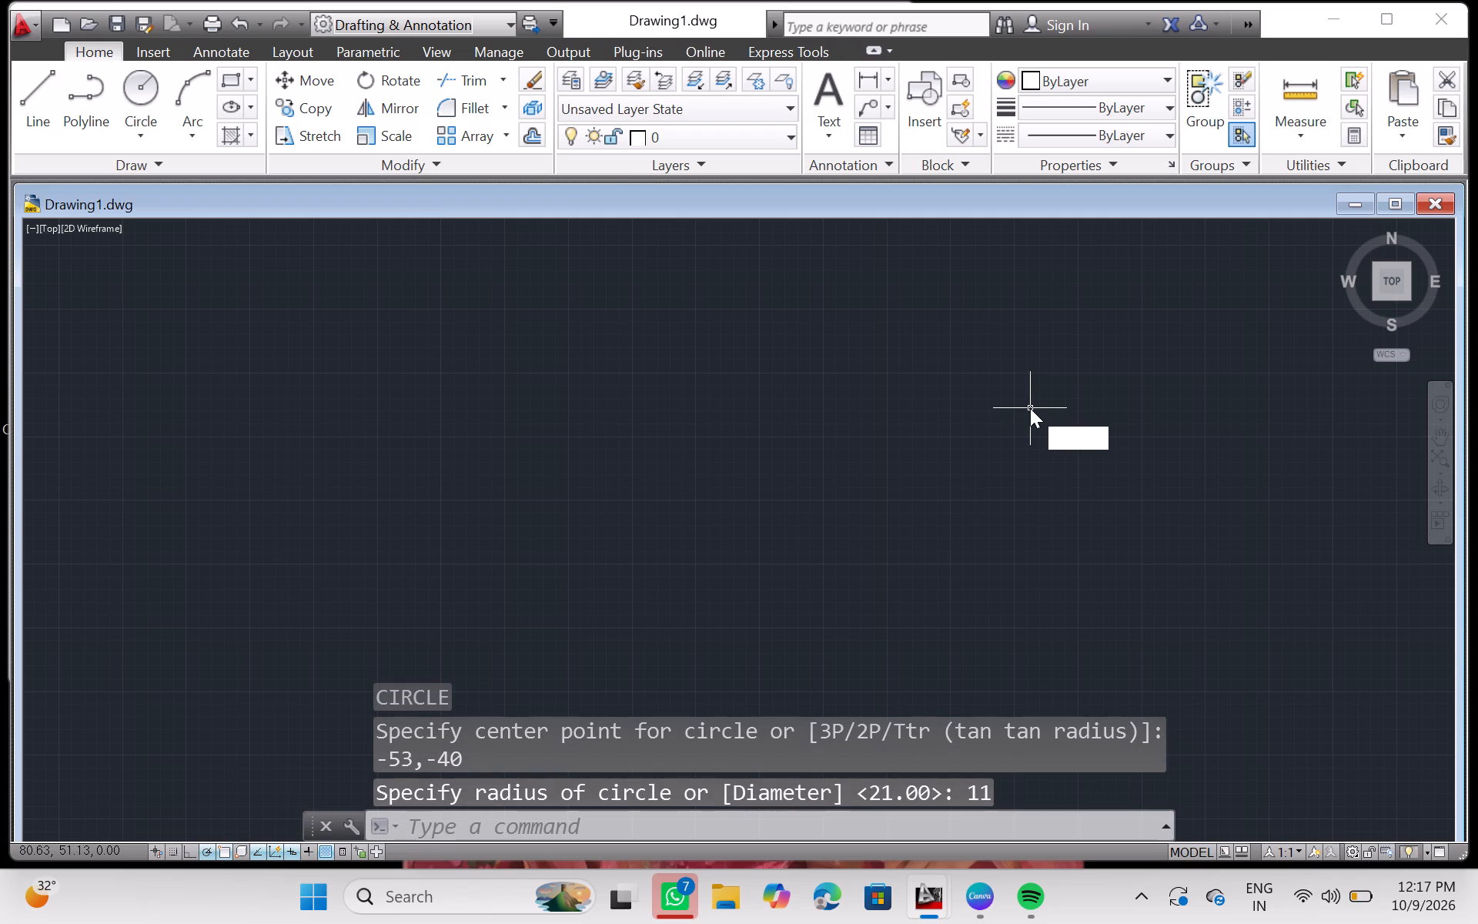
key(Return)
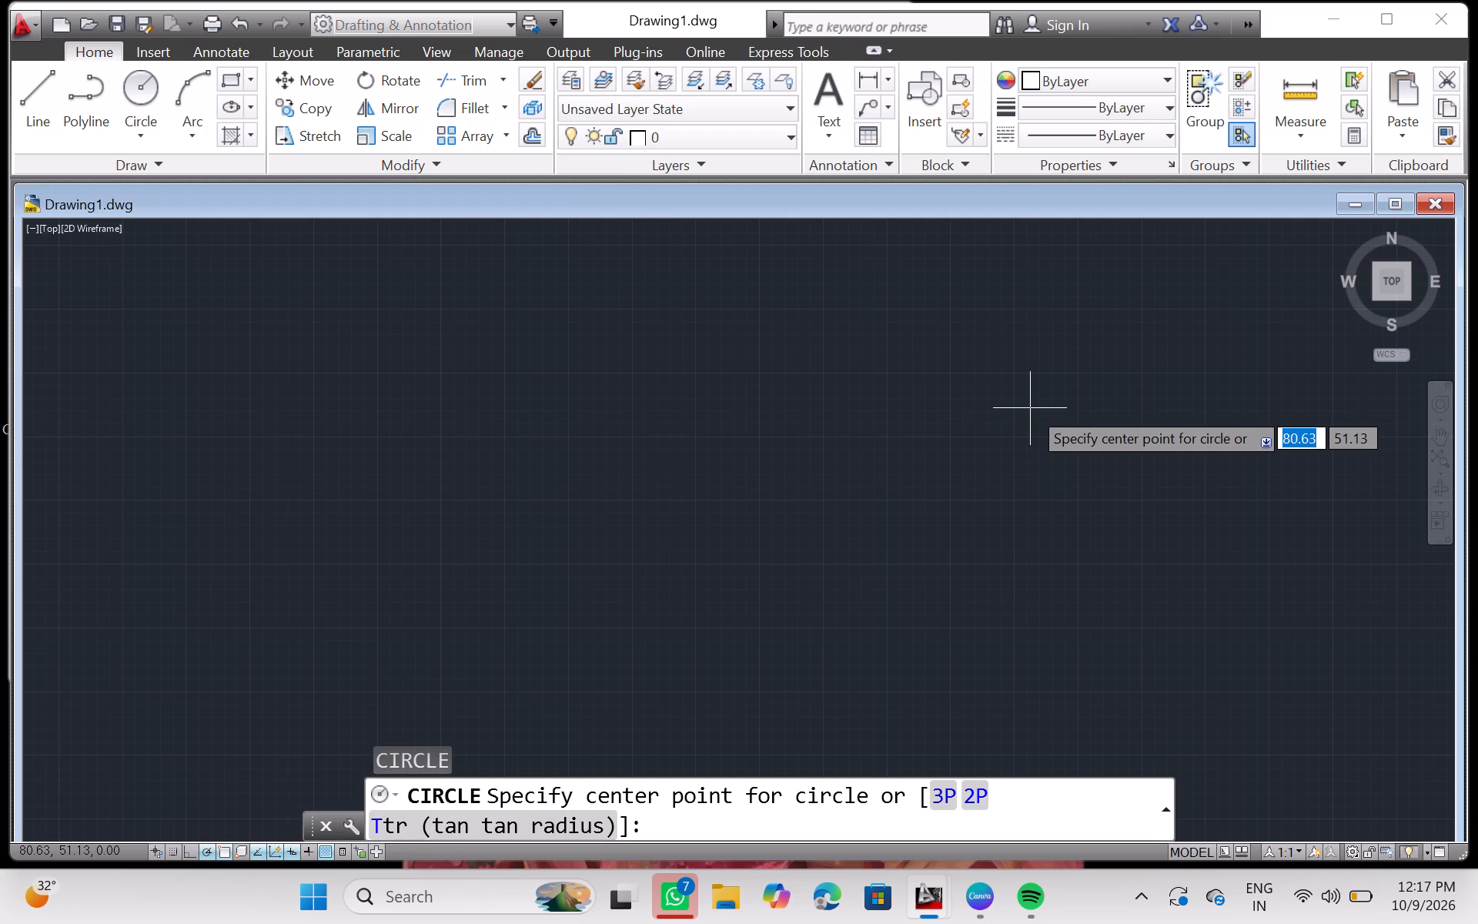
key(BackSpace)
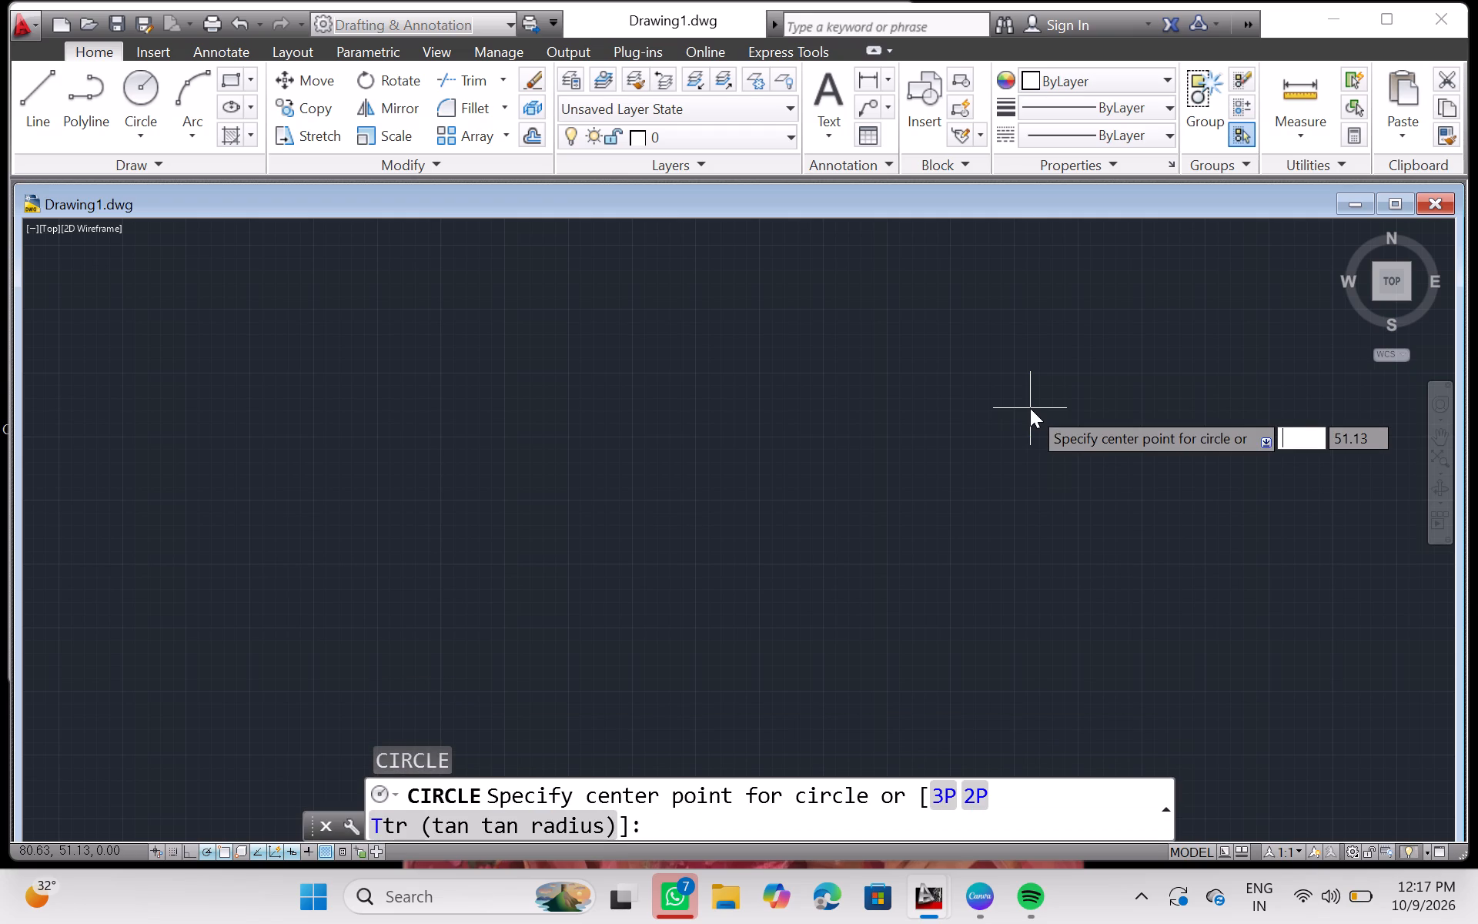
text(53)
key(comma)
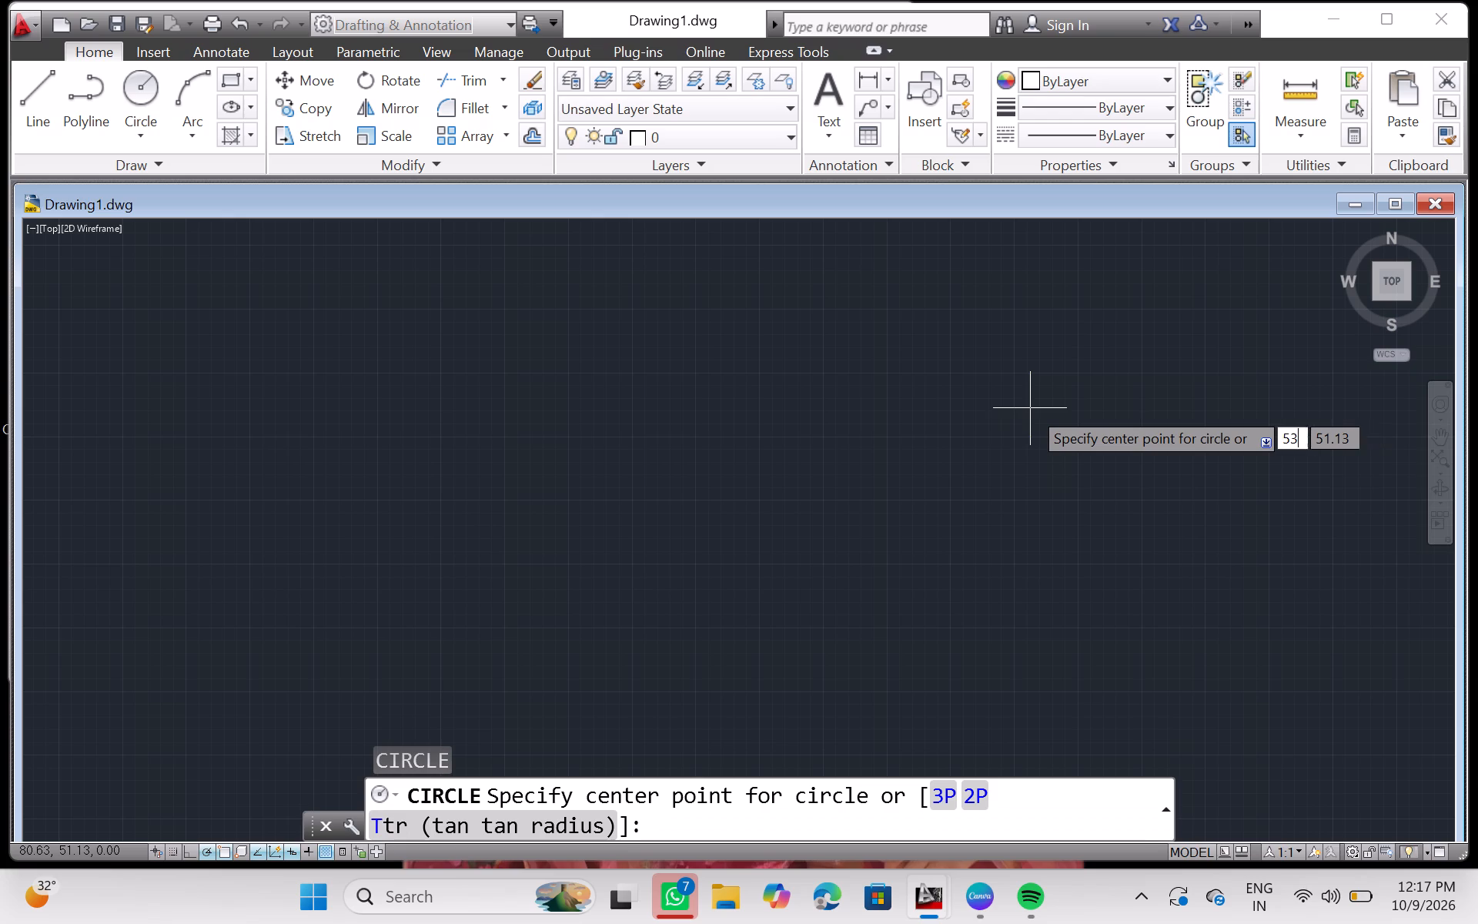
text(-40)
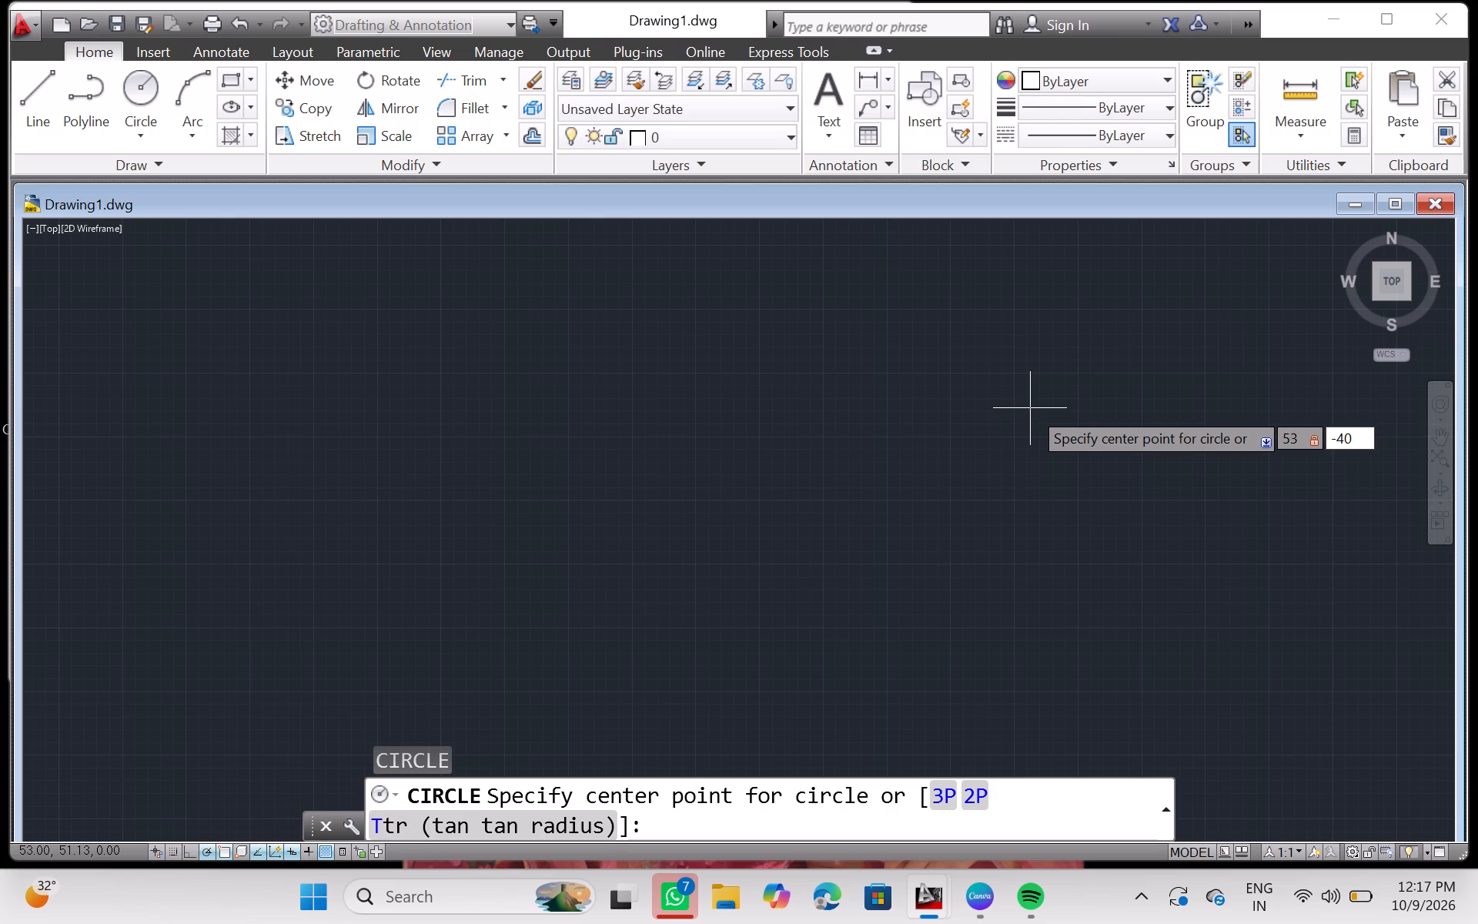
key(Return)
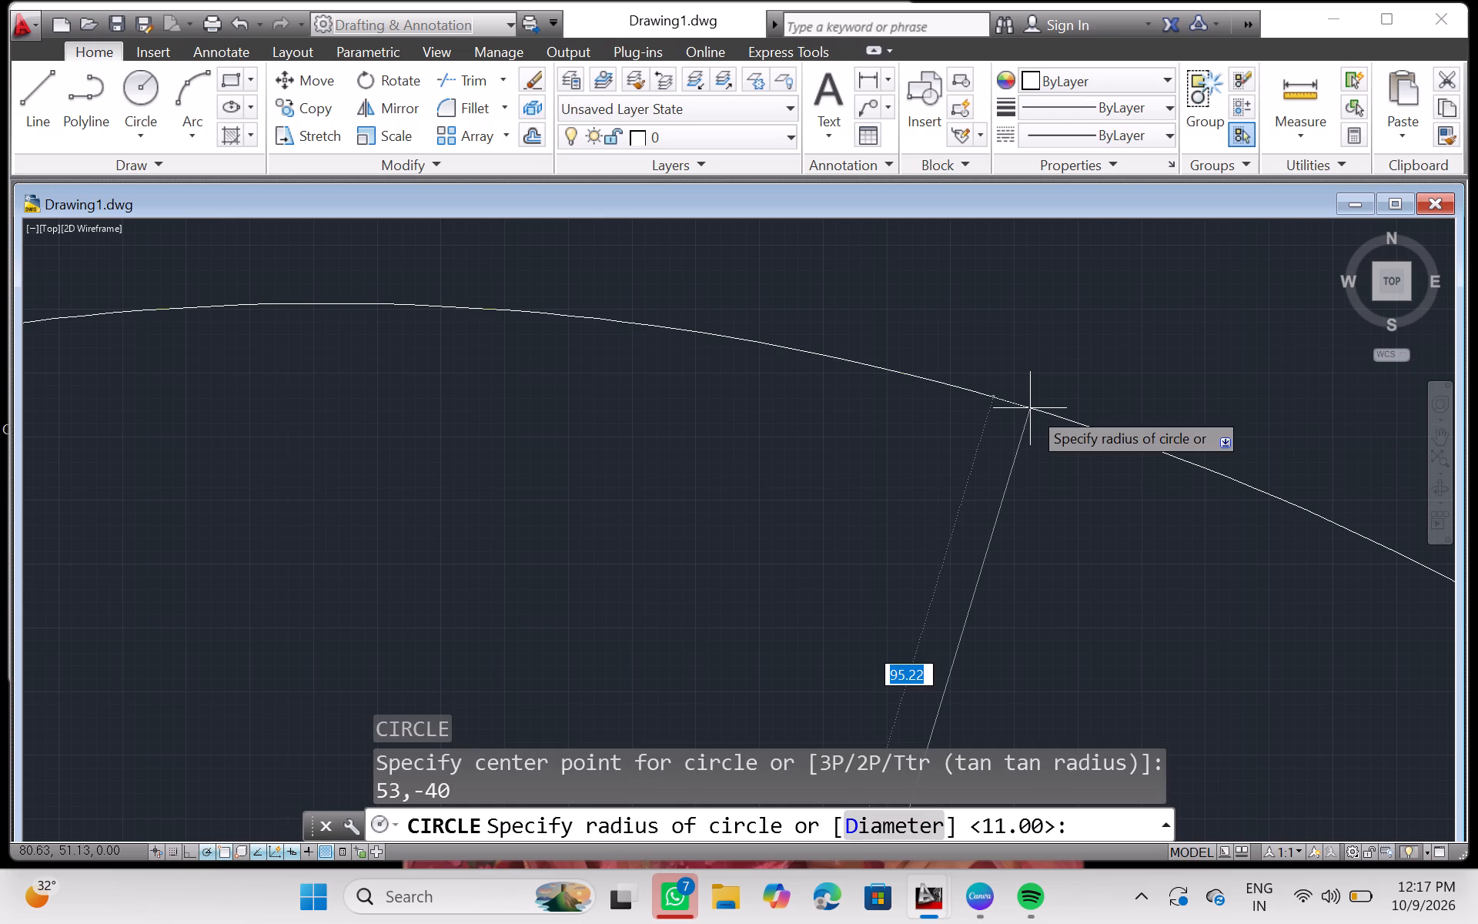
key(BackSpace)
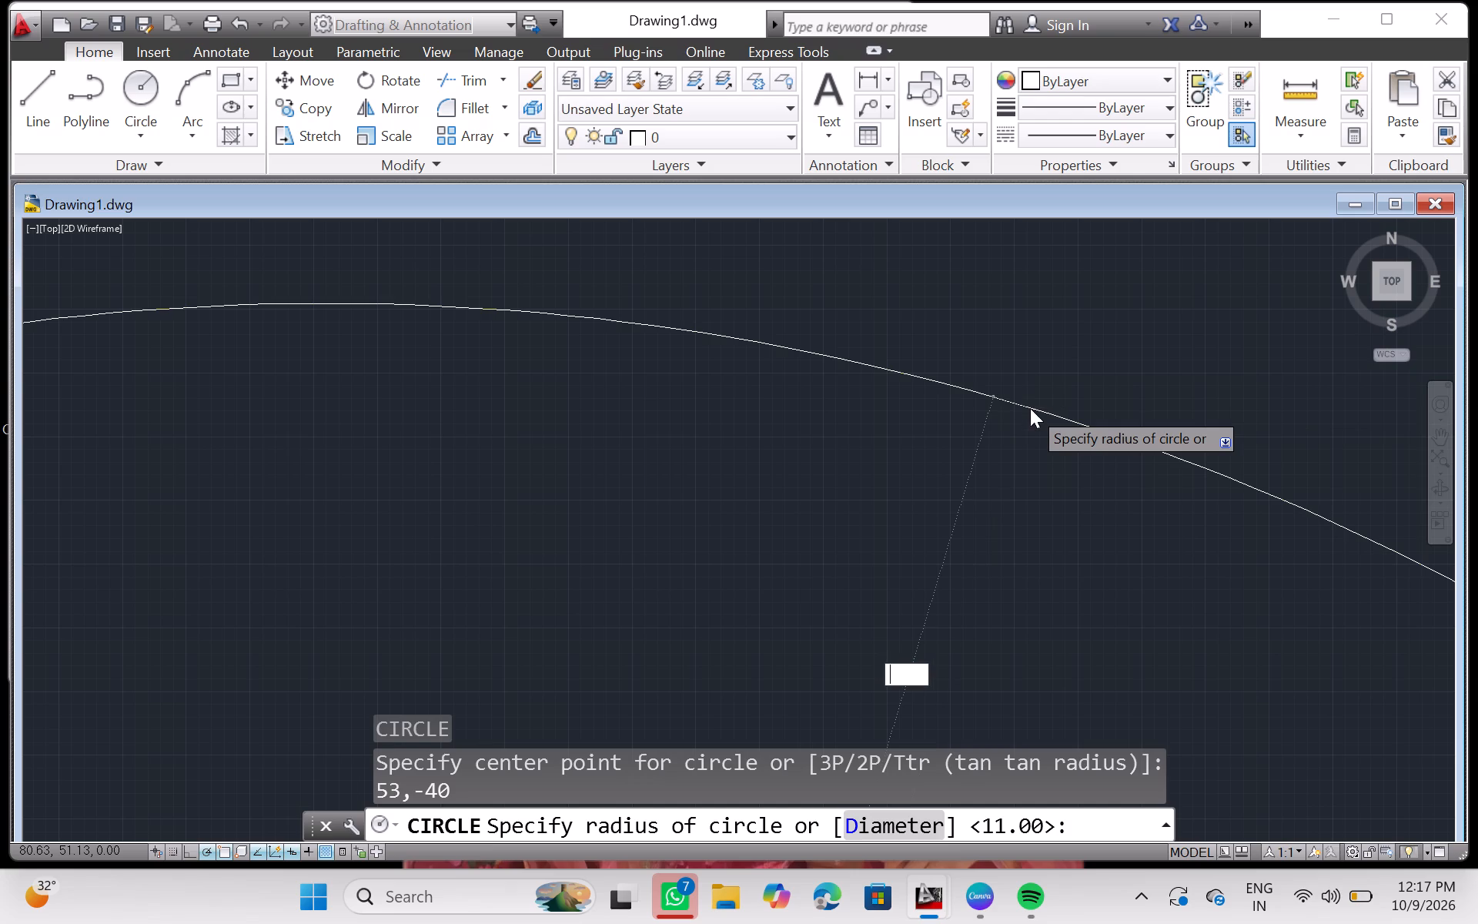
text(11)
key(Return)
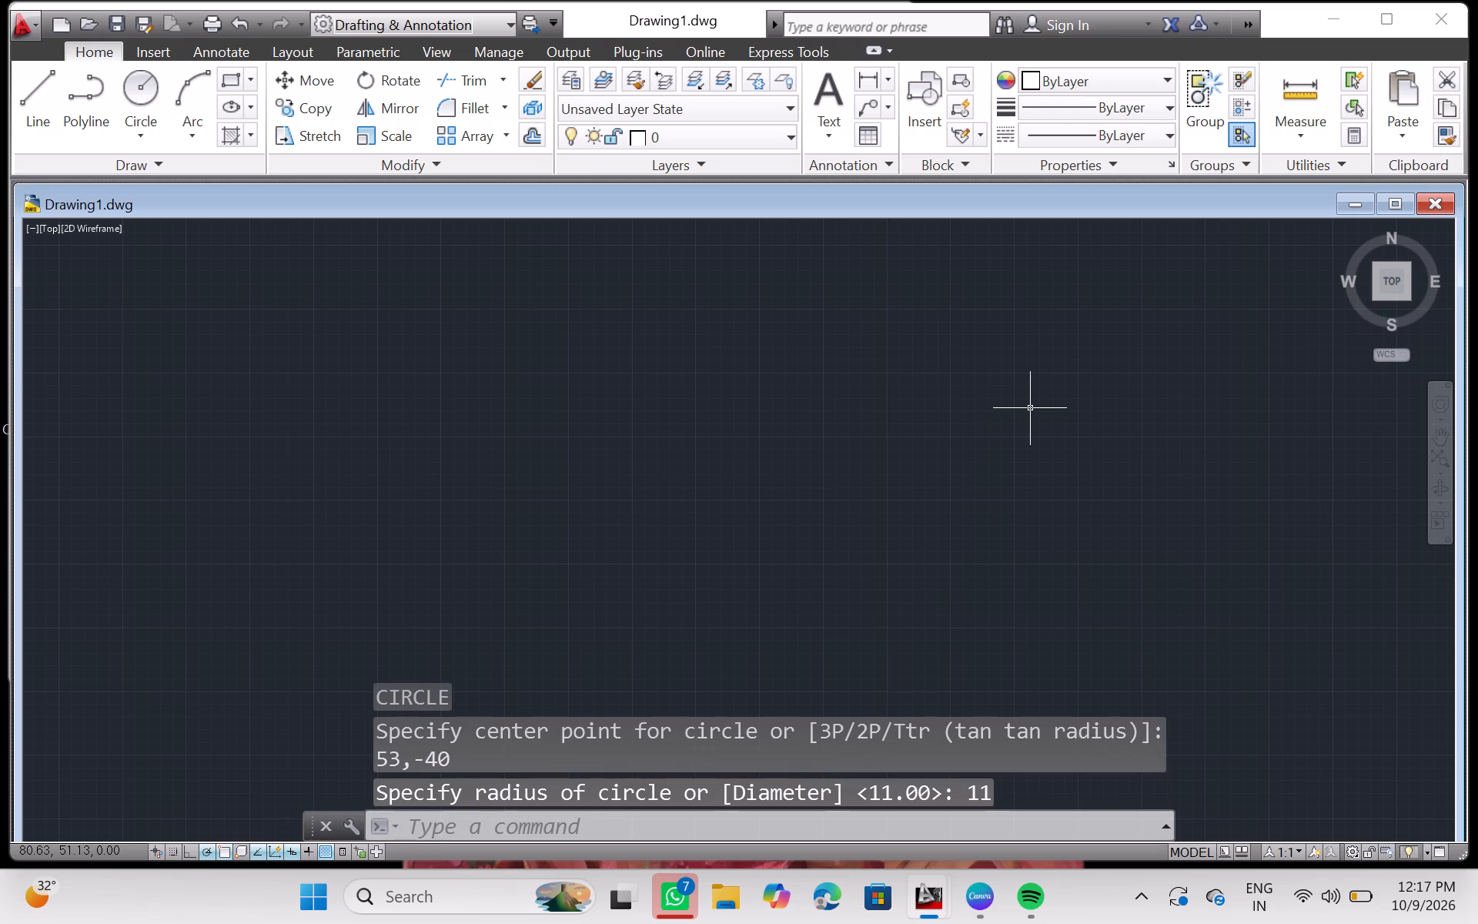
Draw a circle with radius 16 centred at -40,-78.
key(c)
key(Return)
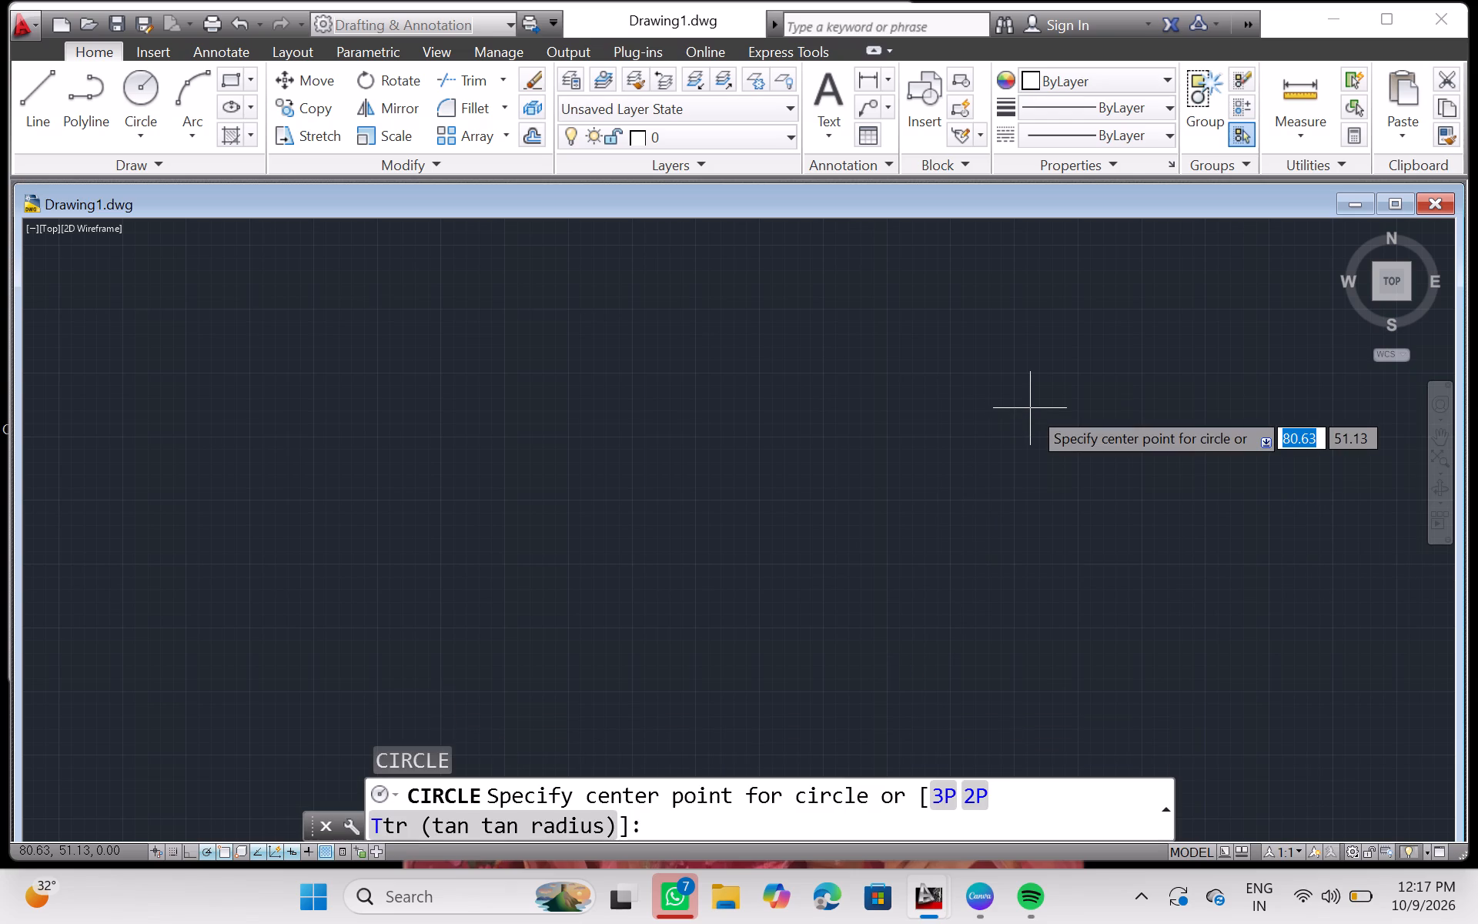
text(-4)
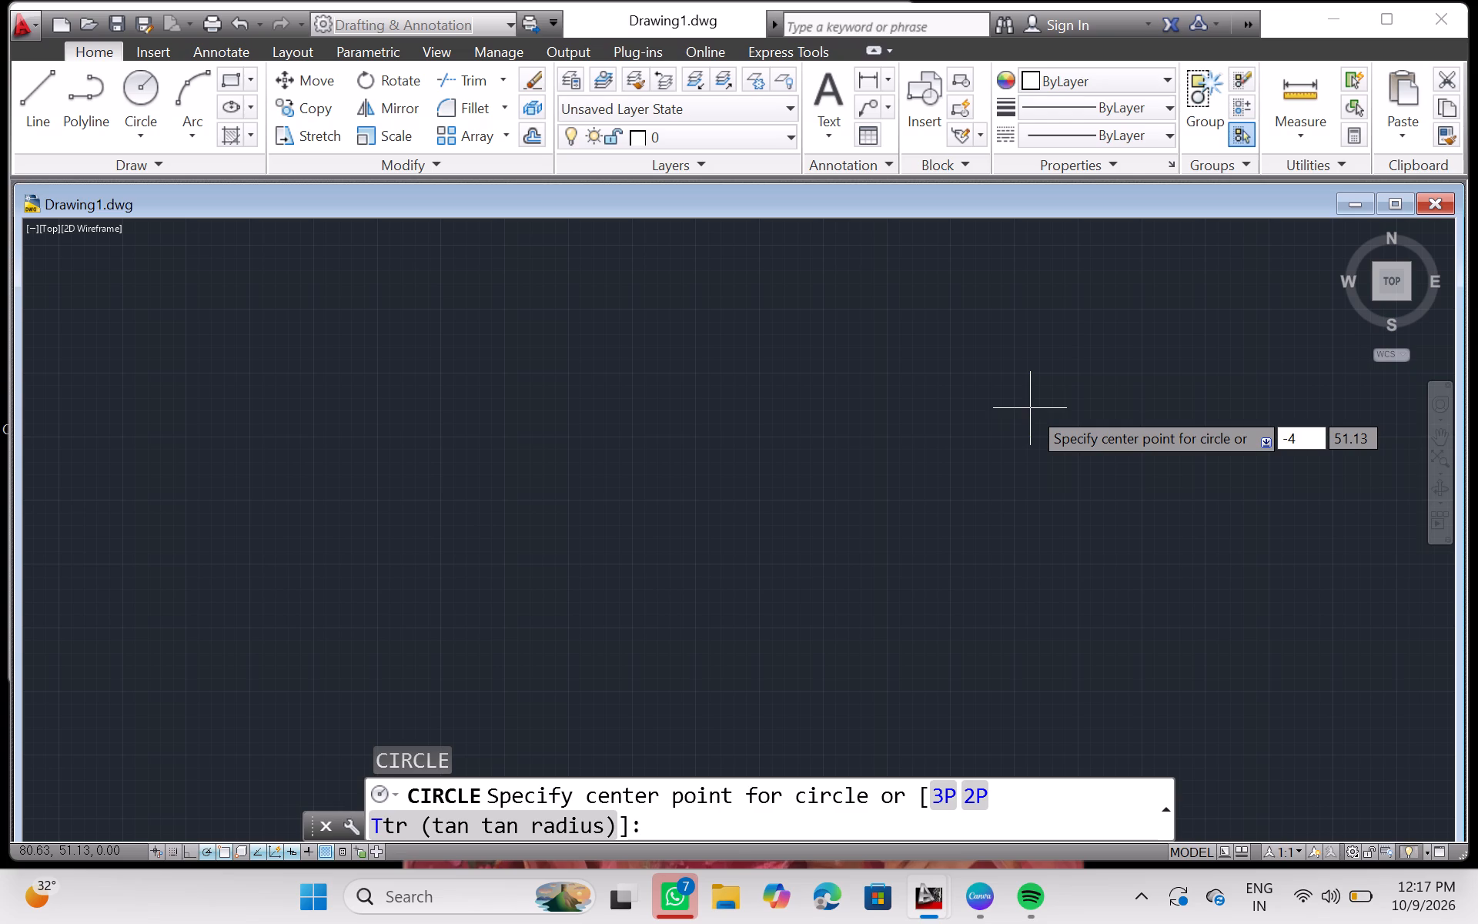
key(0)
key(comma)
text(-78)
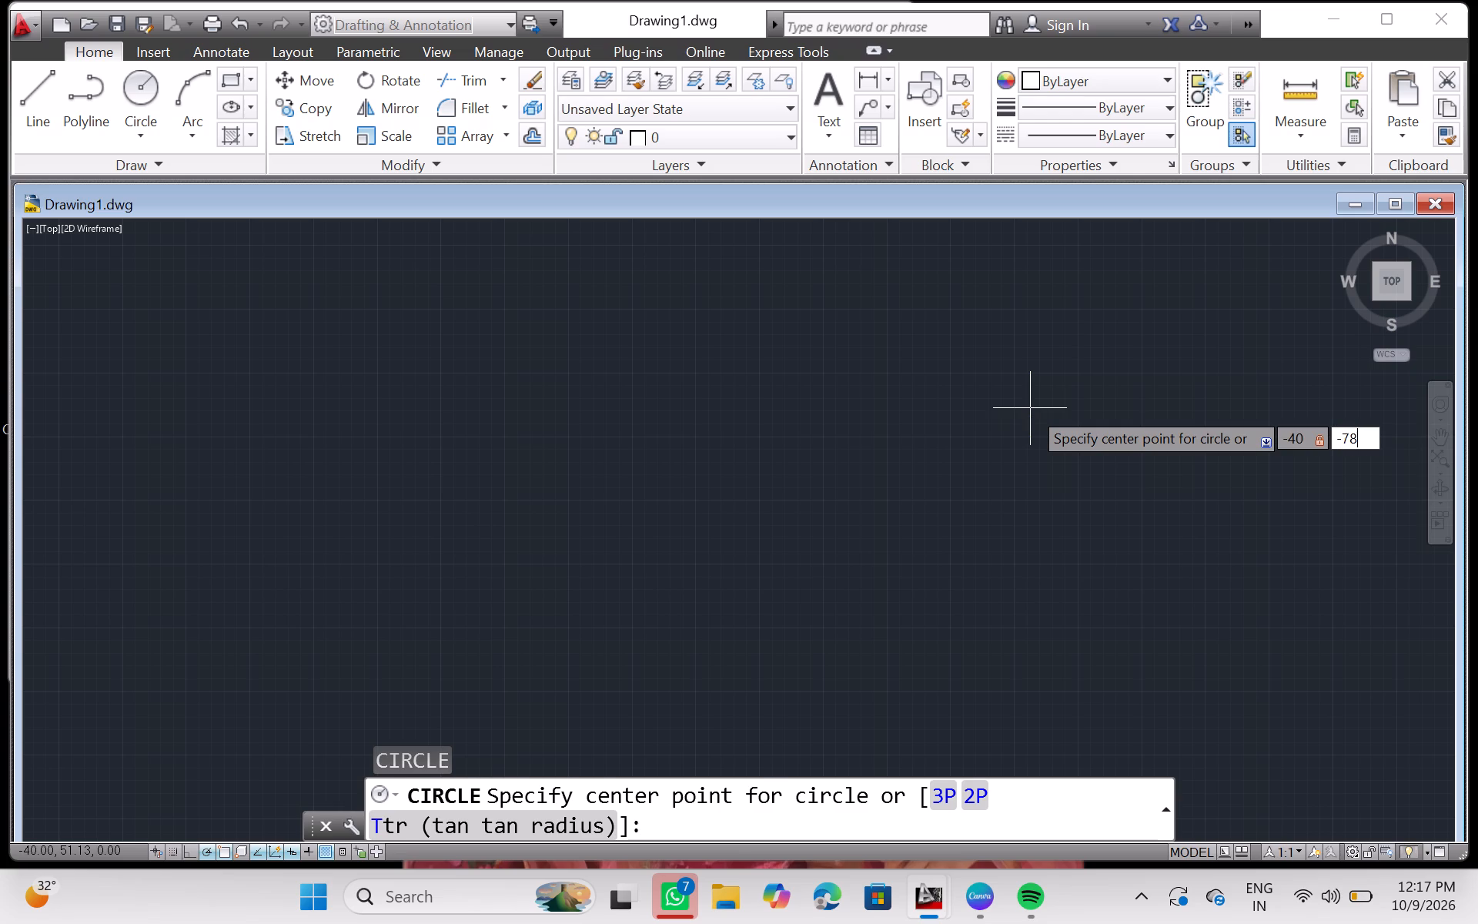
key(Return)
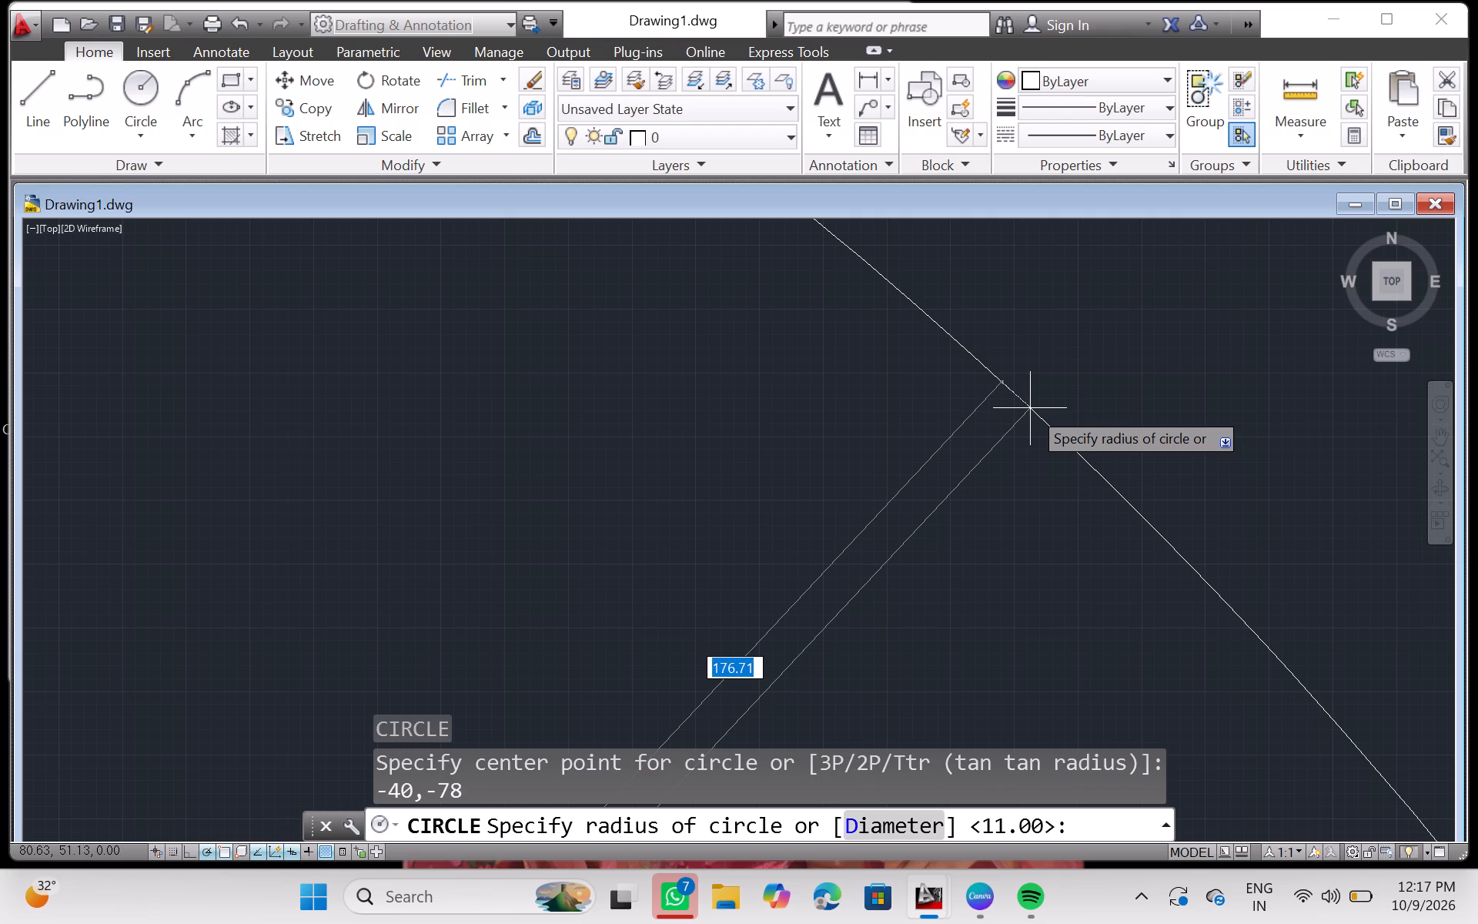
key(1)
key(6)
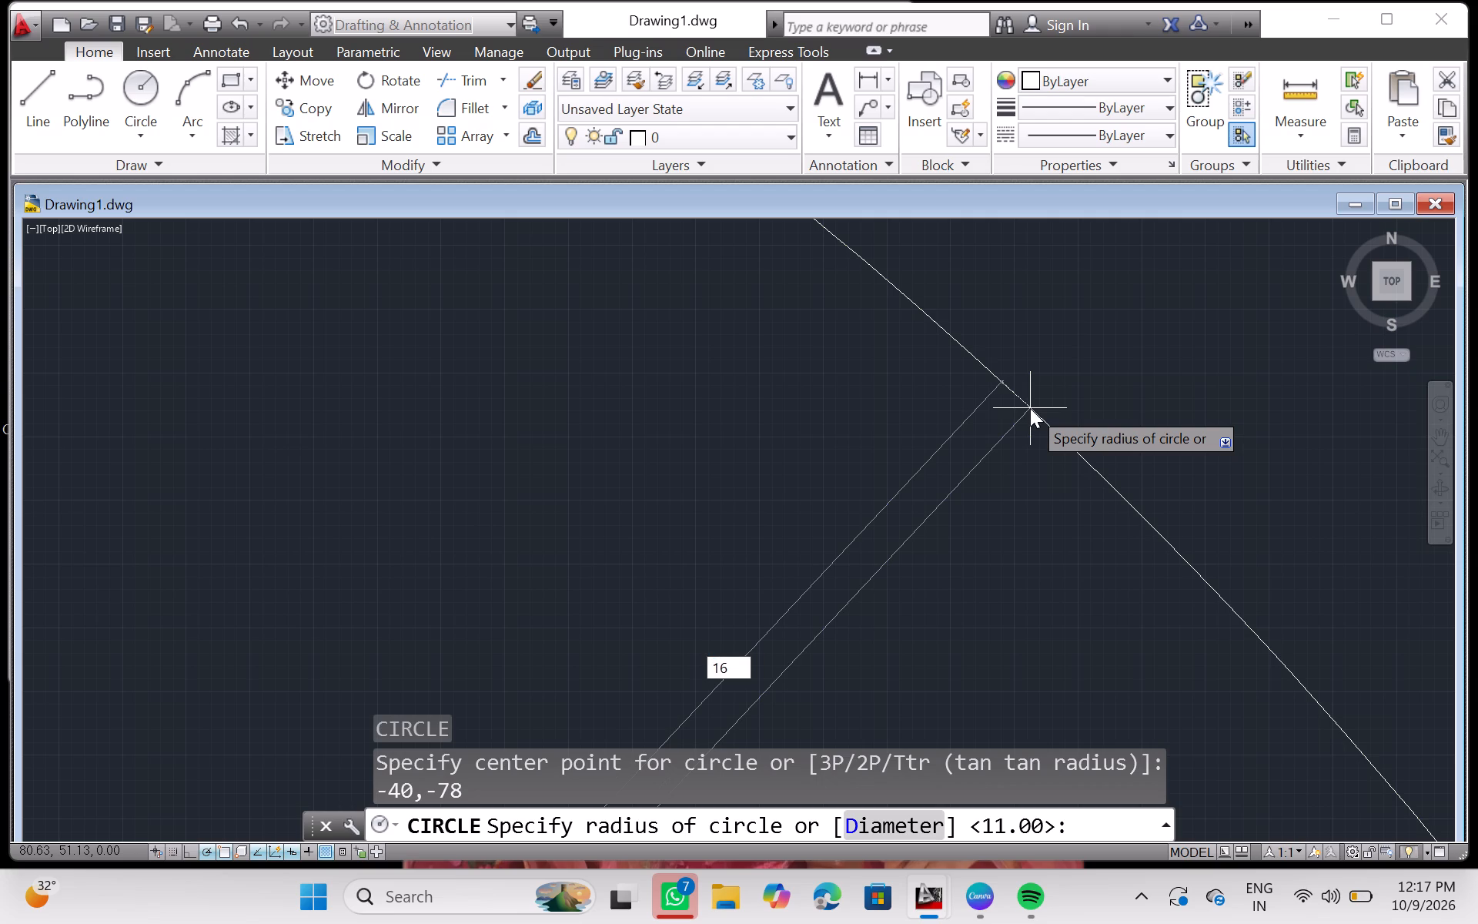
key(Return)
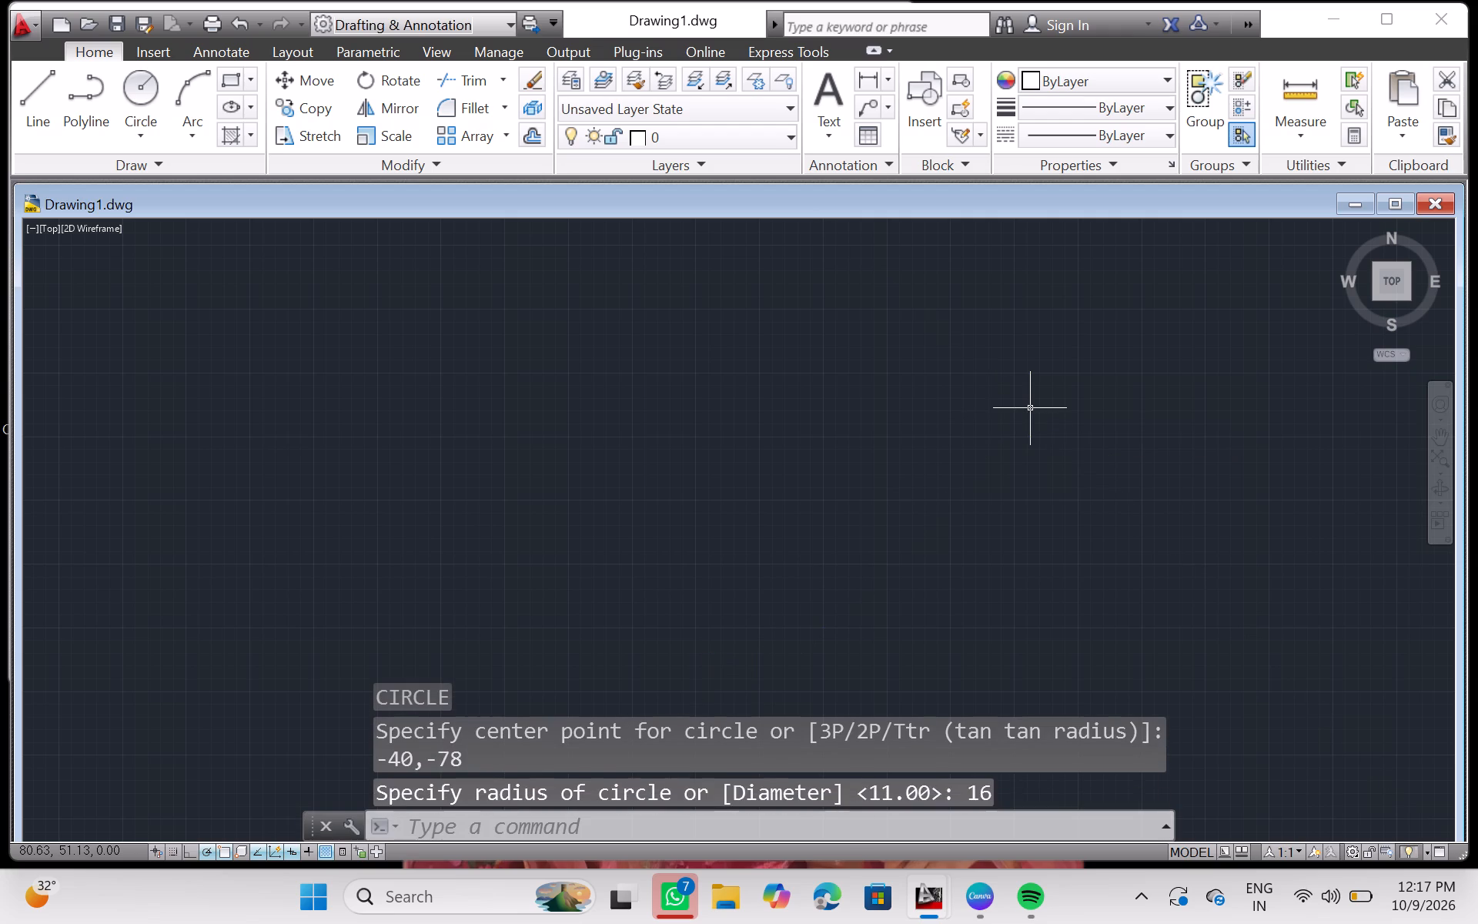
Draw a matching circle with radius 16 centred at 40,-78.
key(c)
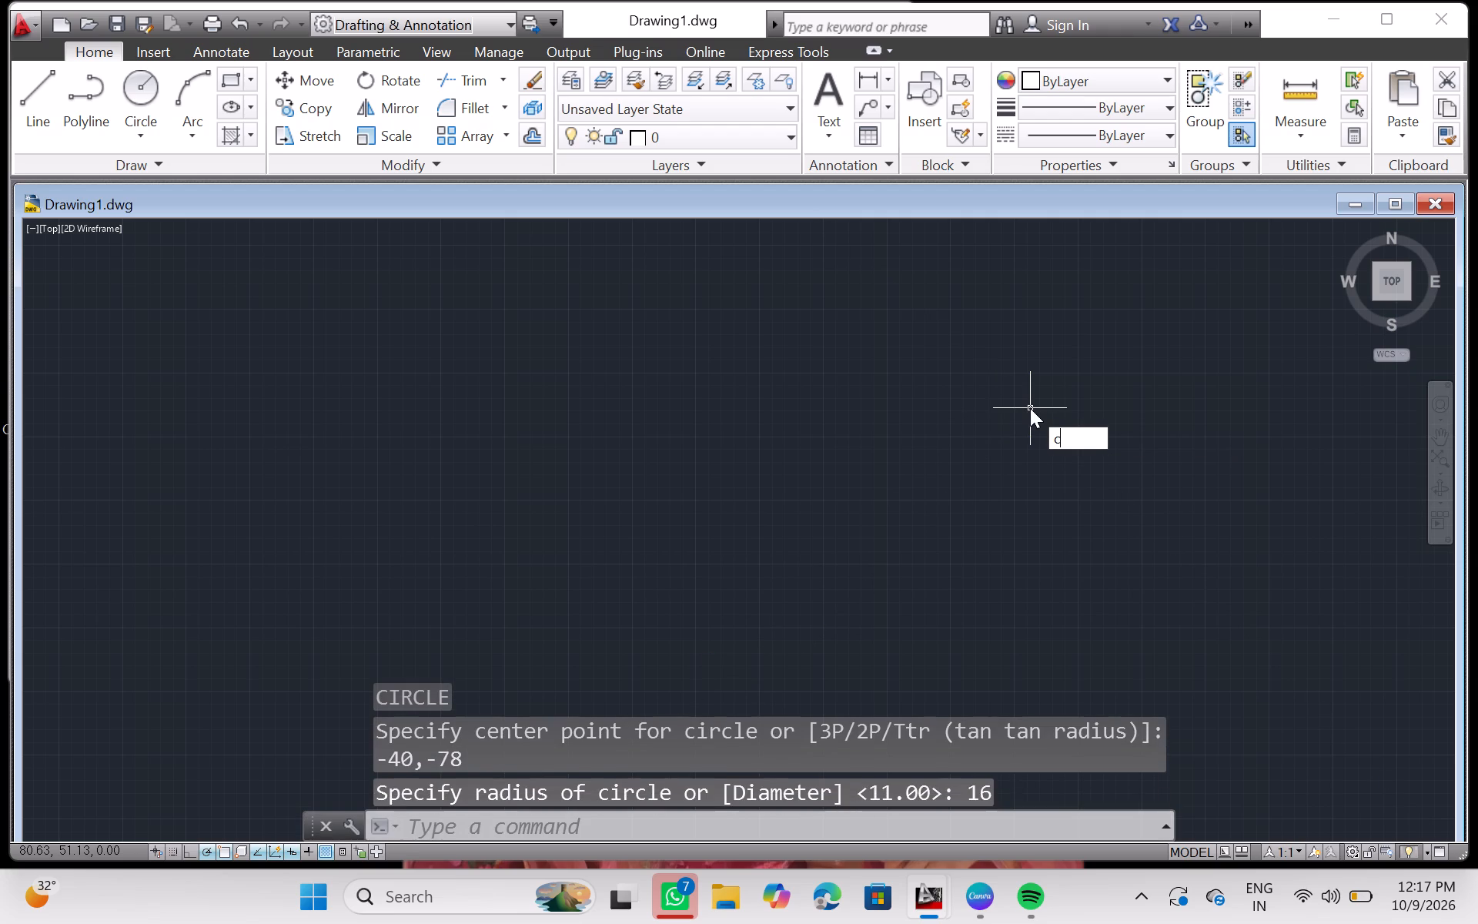
key(Return)
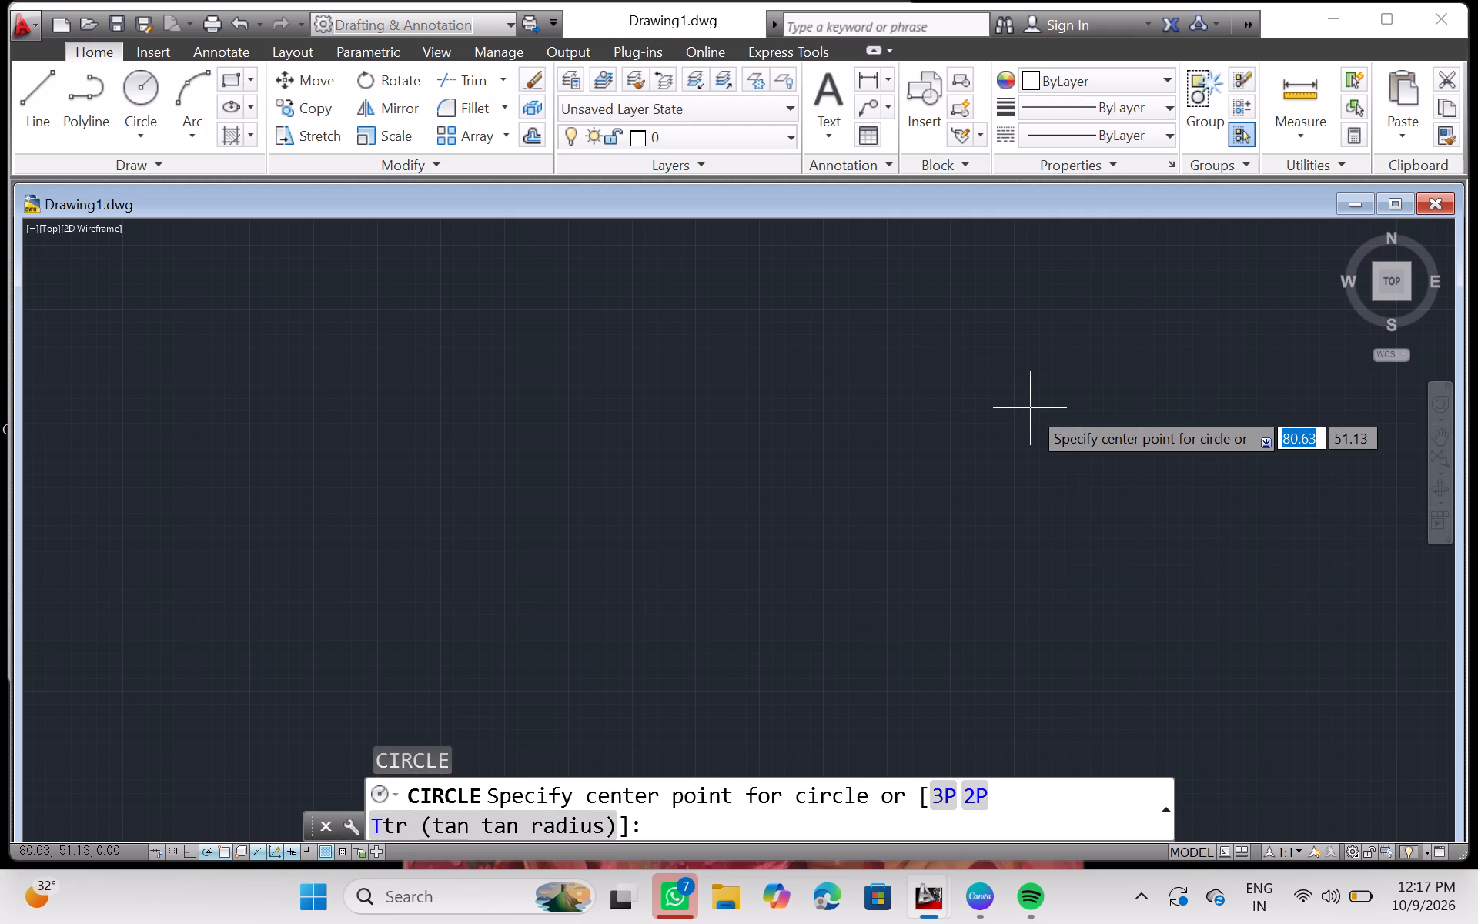
text(40)
key(comma)
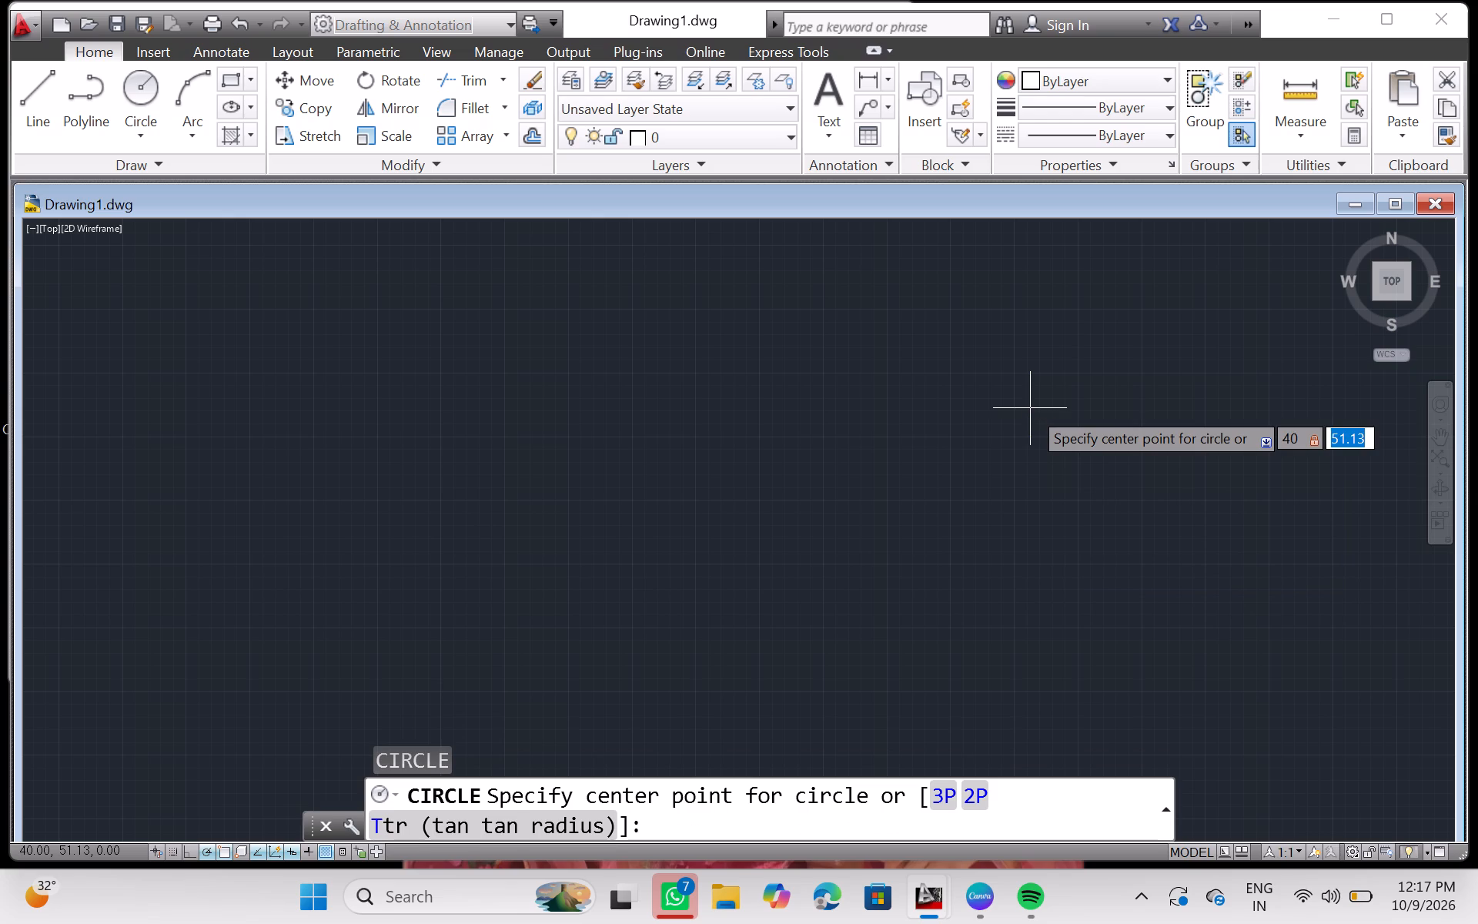
text(-78)
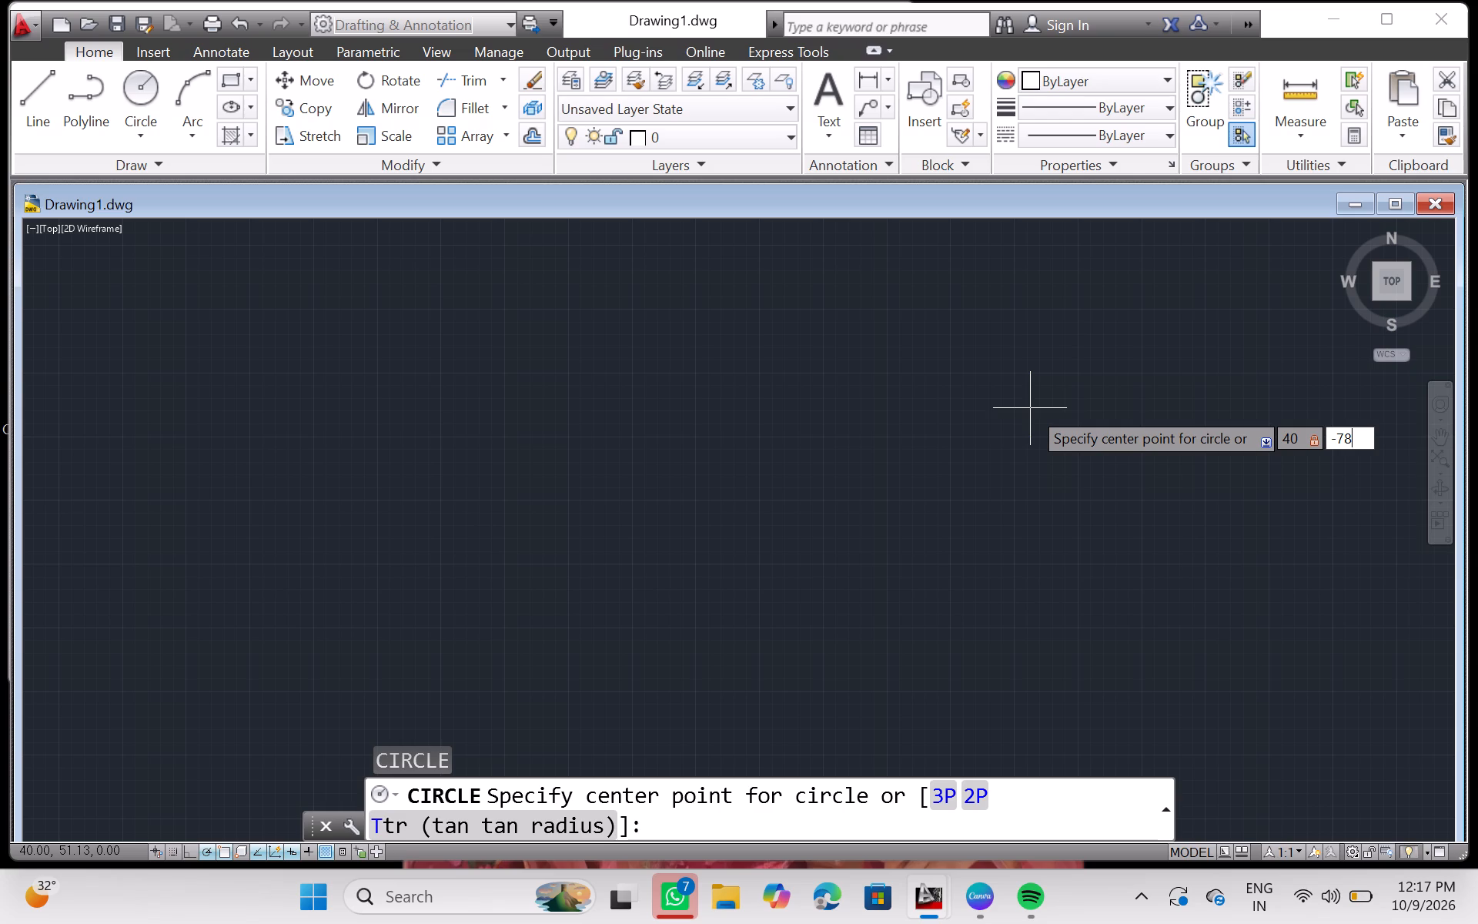
key(Return)
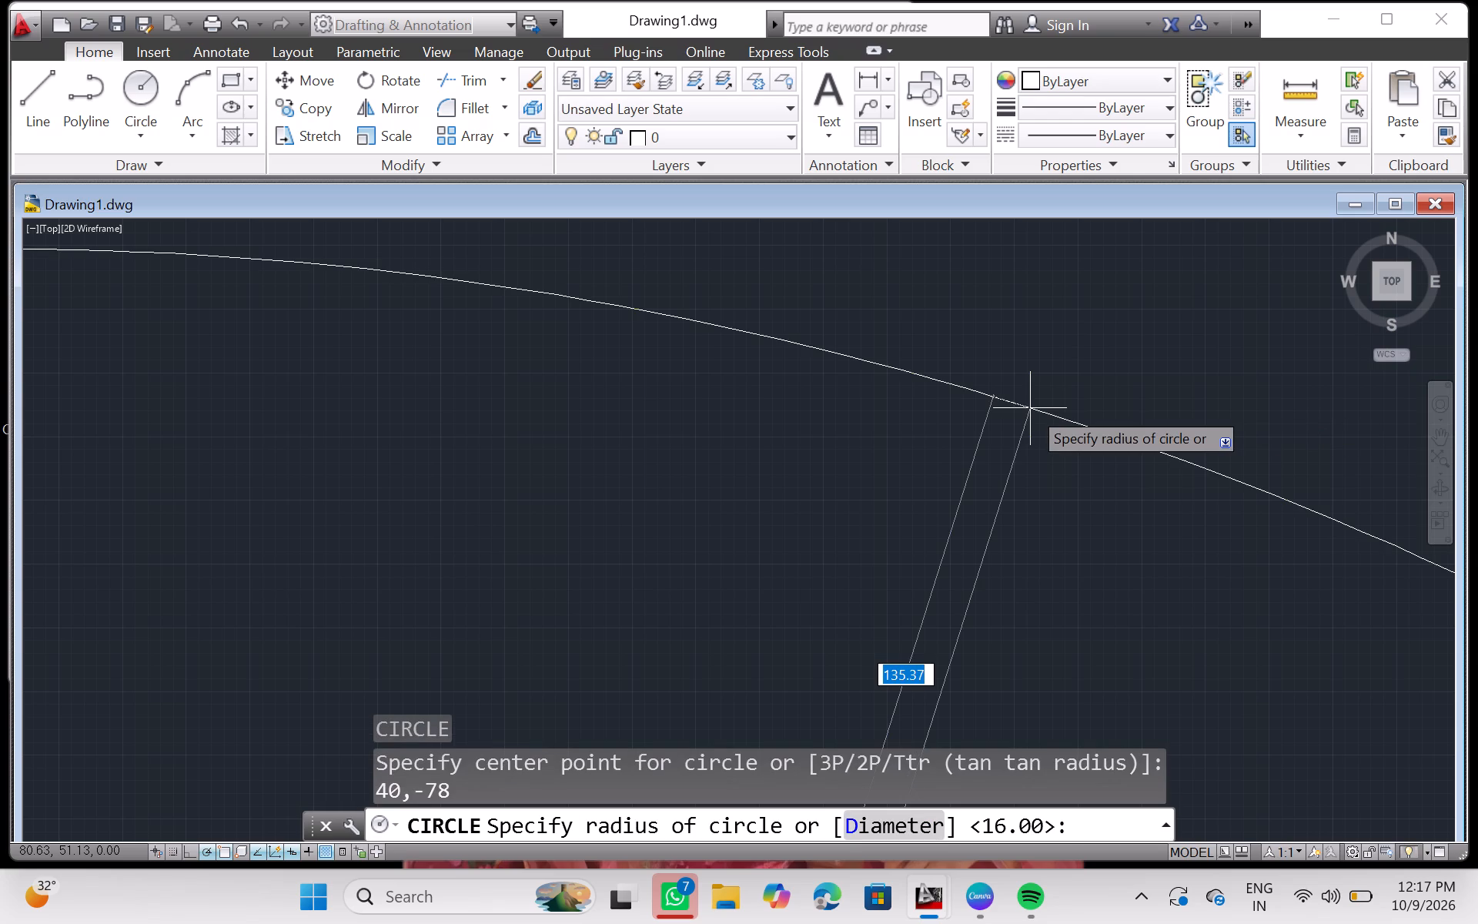
key(1)
key(6)
key(Return)
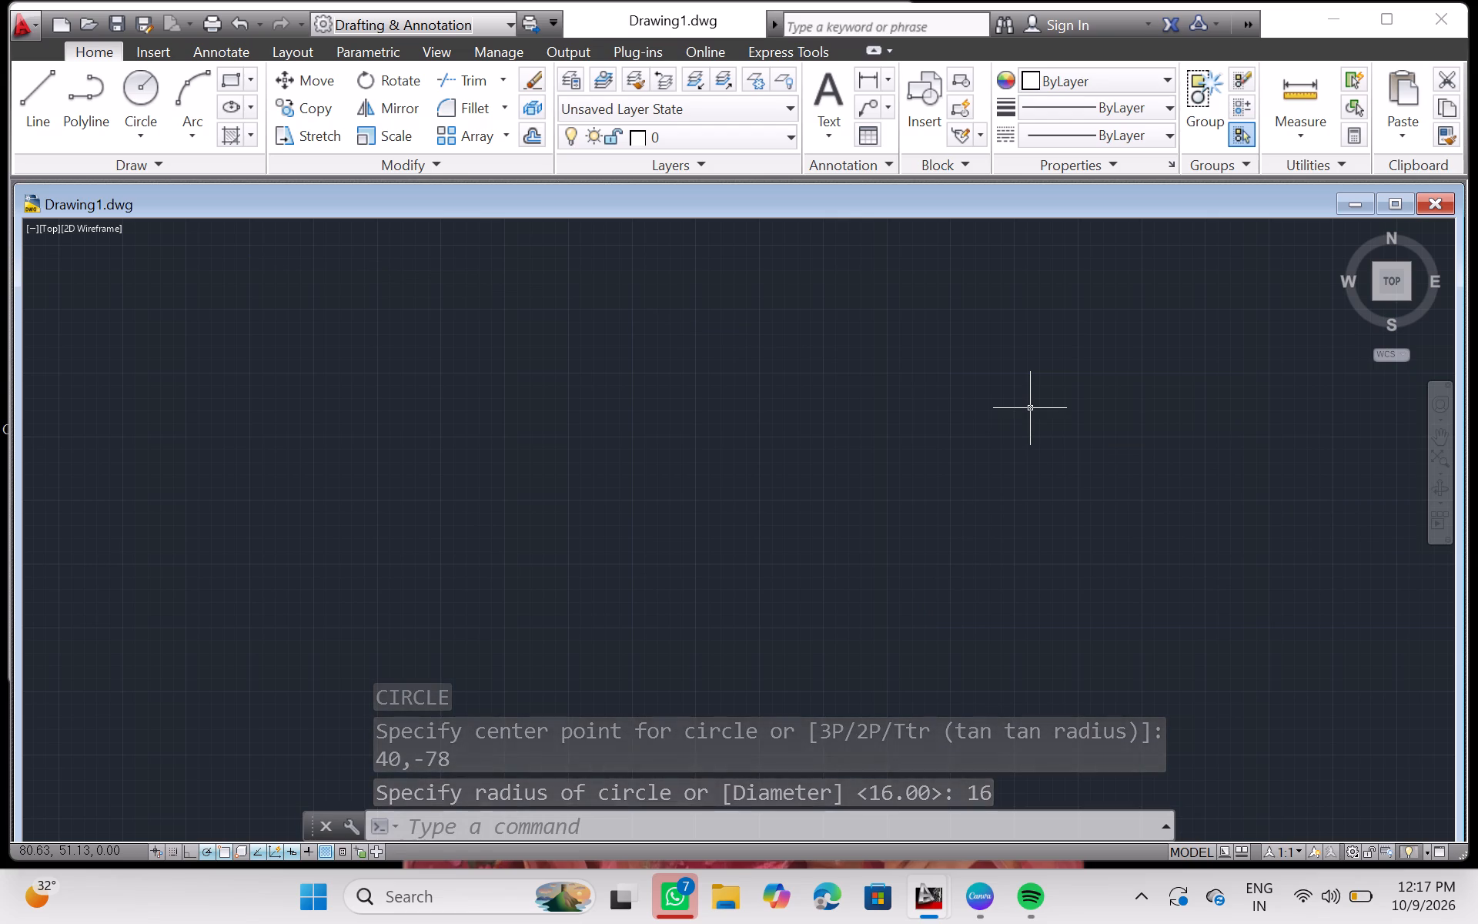
Zoom to the drawing extents and examine the layout of all the circles.
key(z)
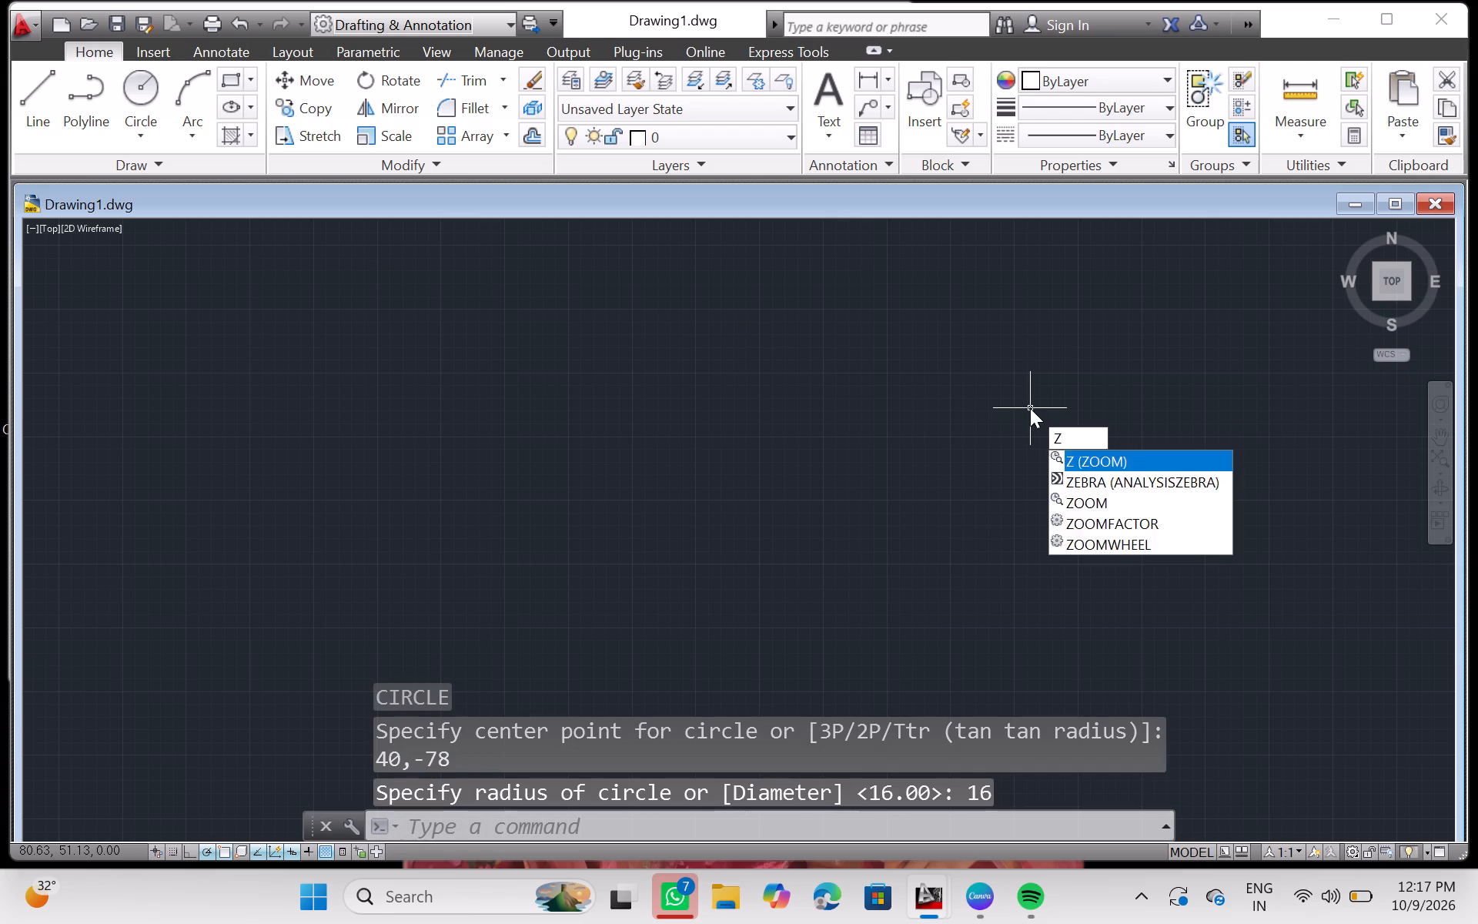
key(Return)
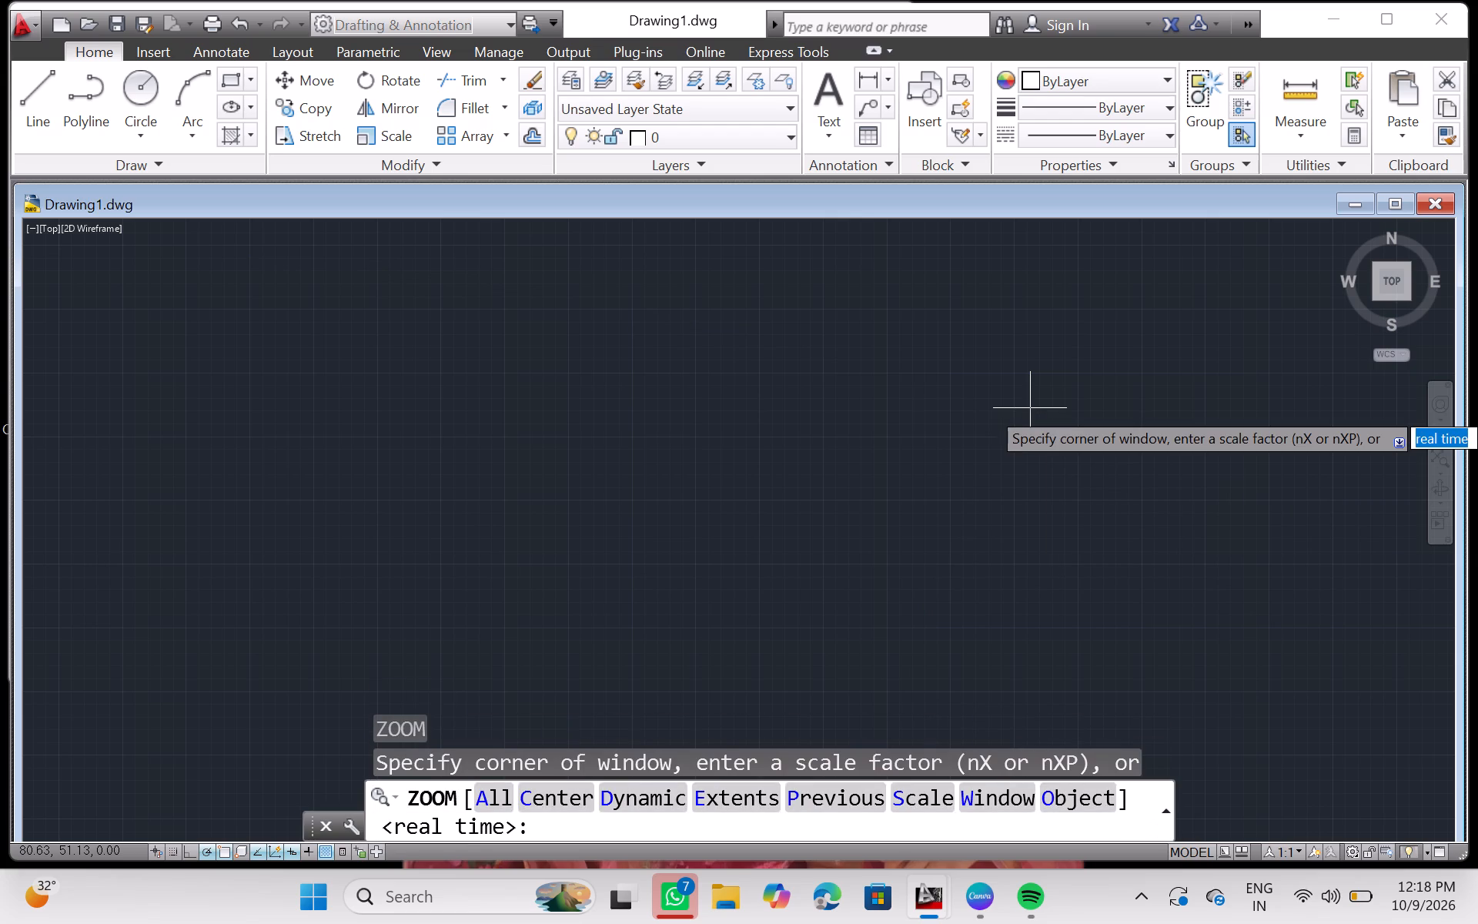
key(e)
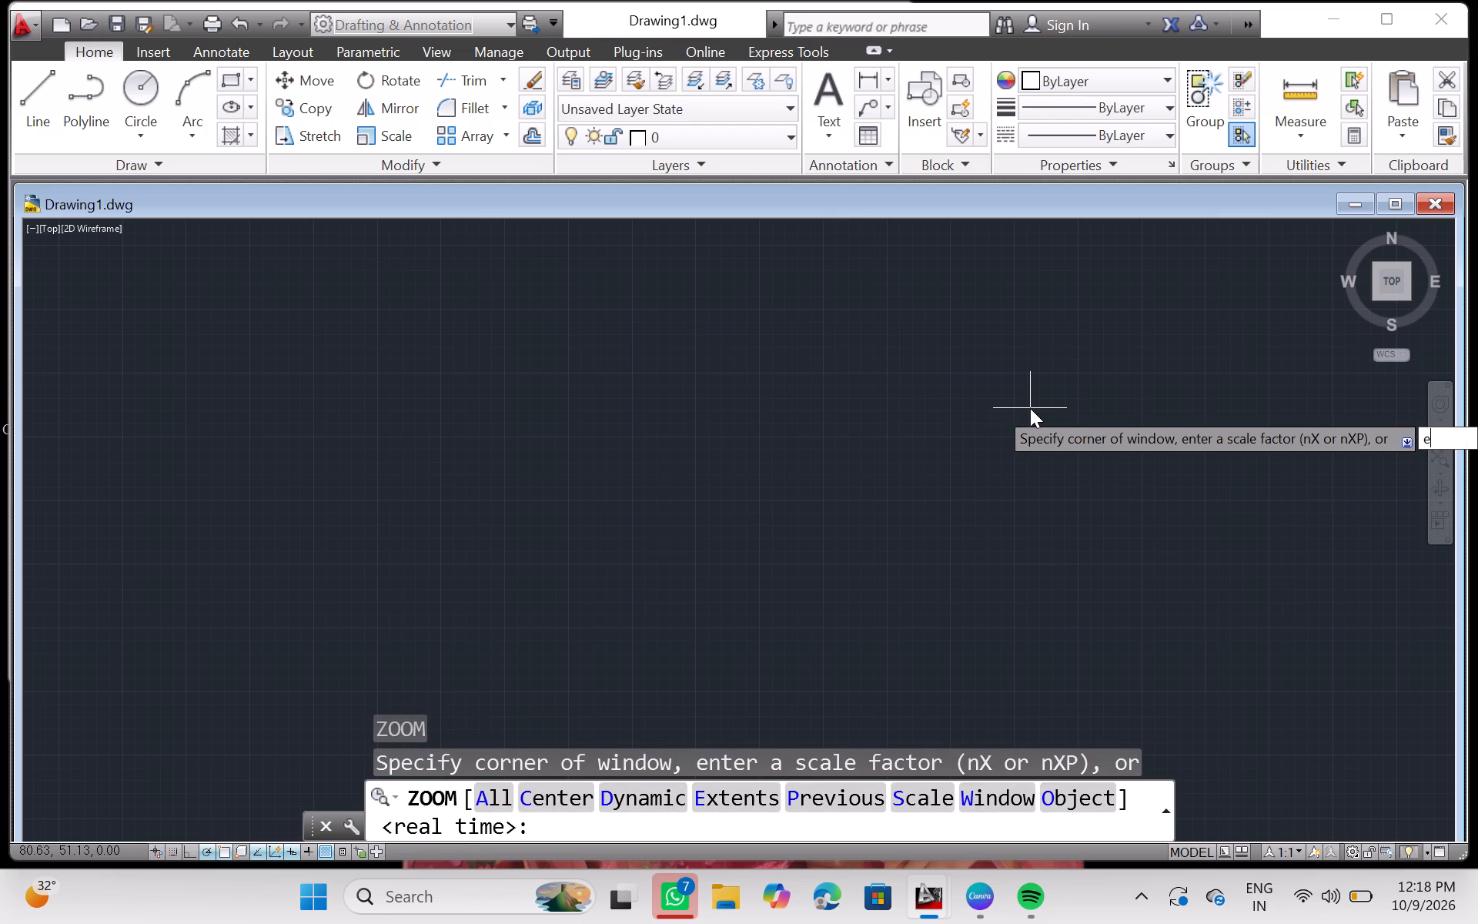
key(Return)
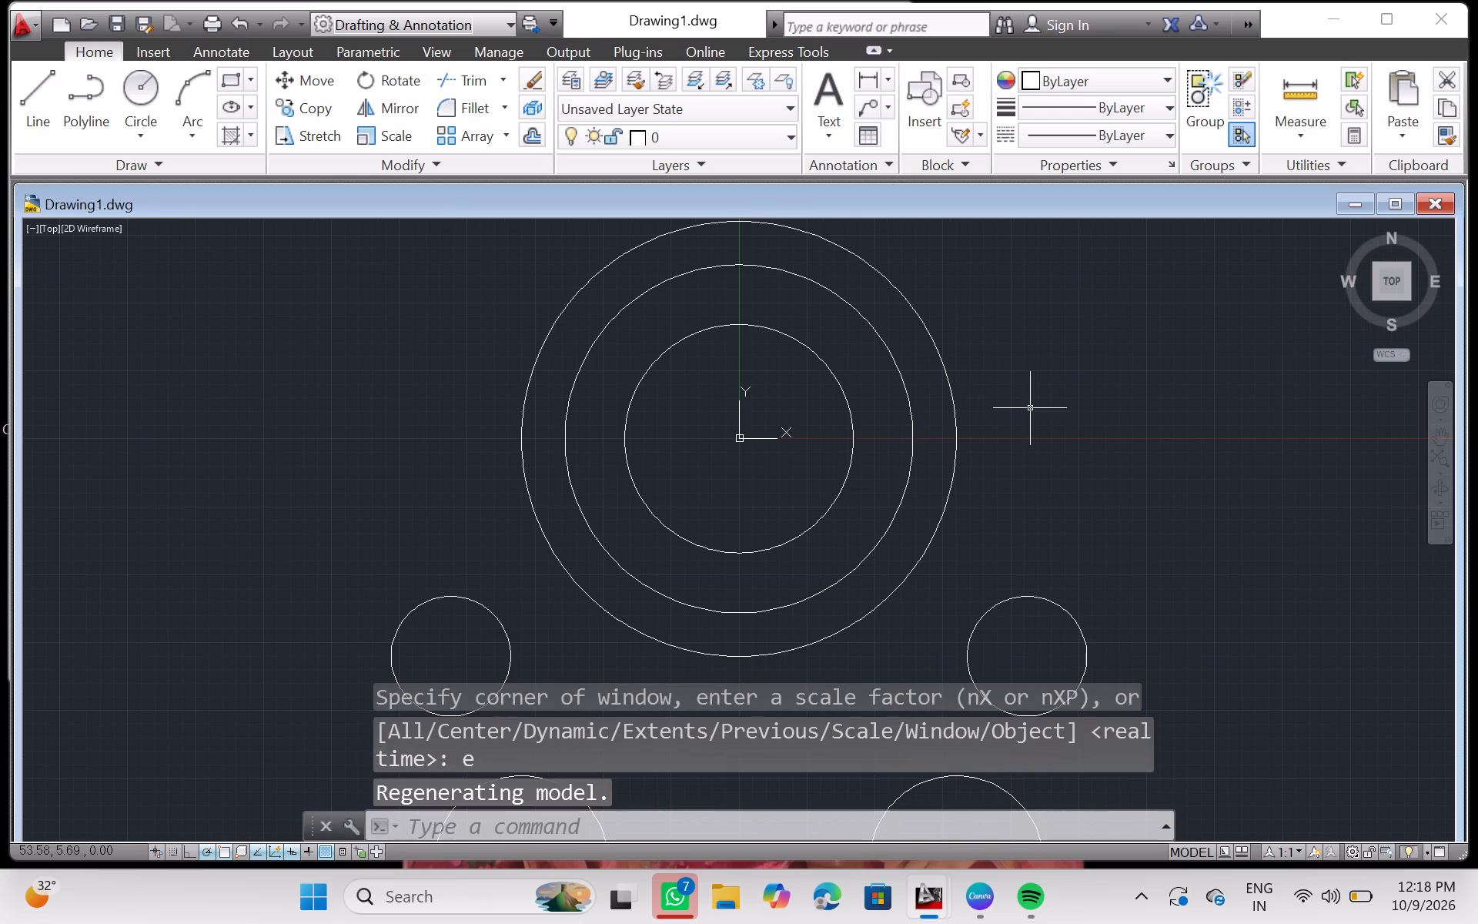
scroll(1030, 408, down, 3)
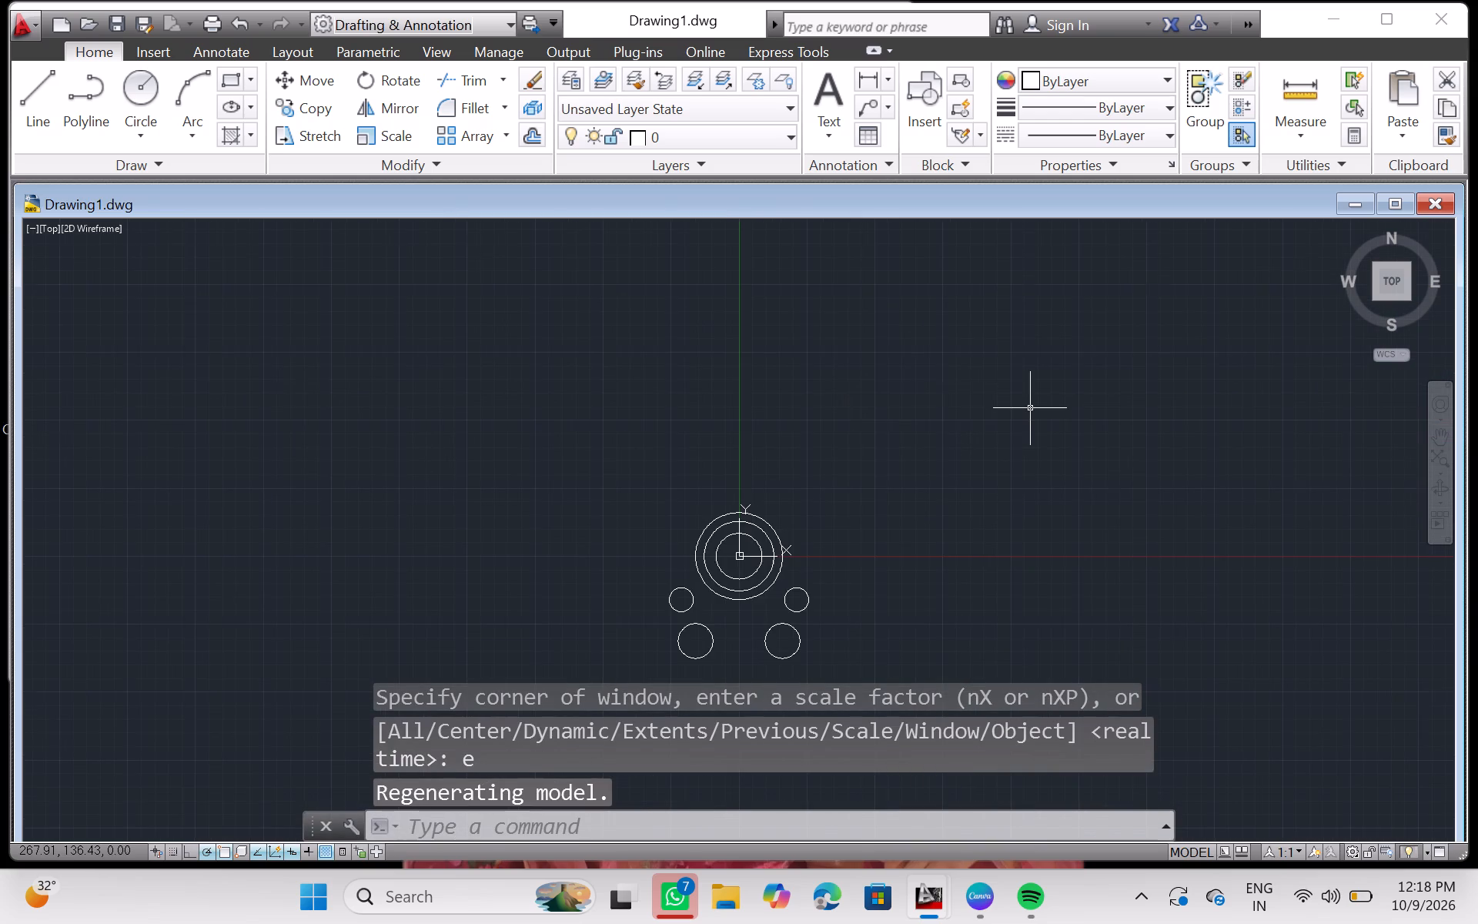
scroll(1030, 408, up, 2)
scroll(1030, 408, down, 5)
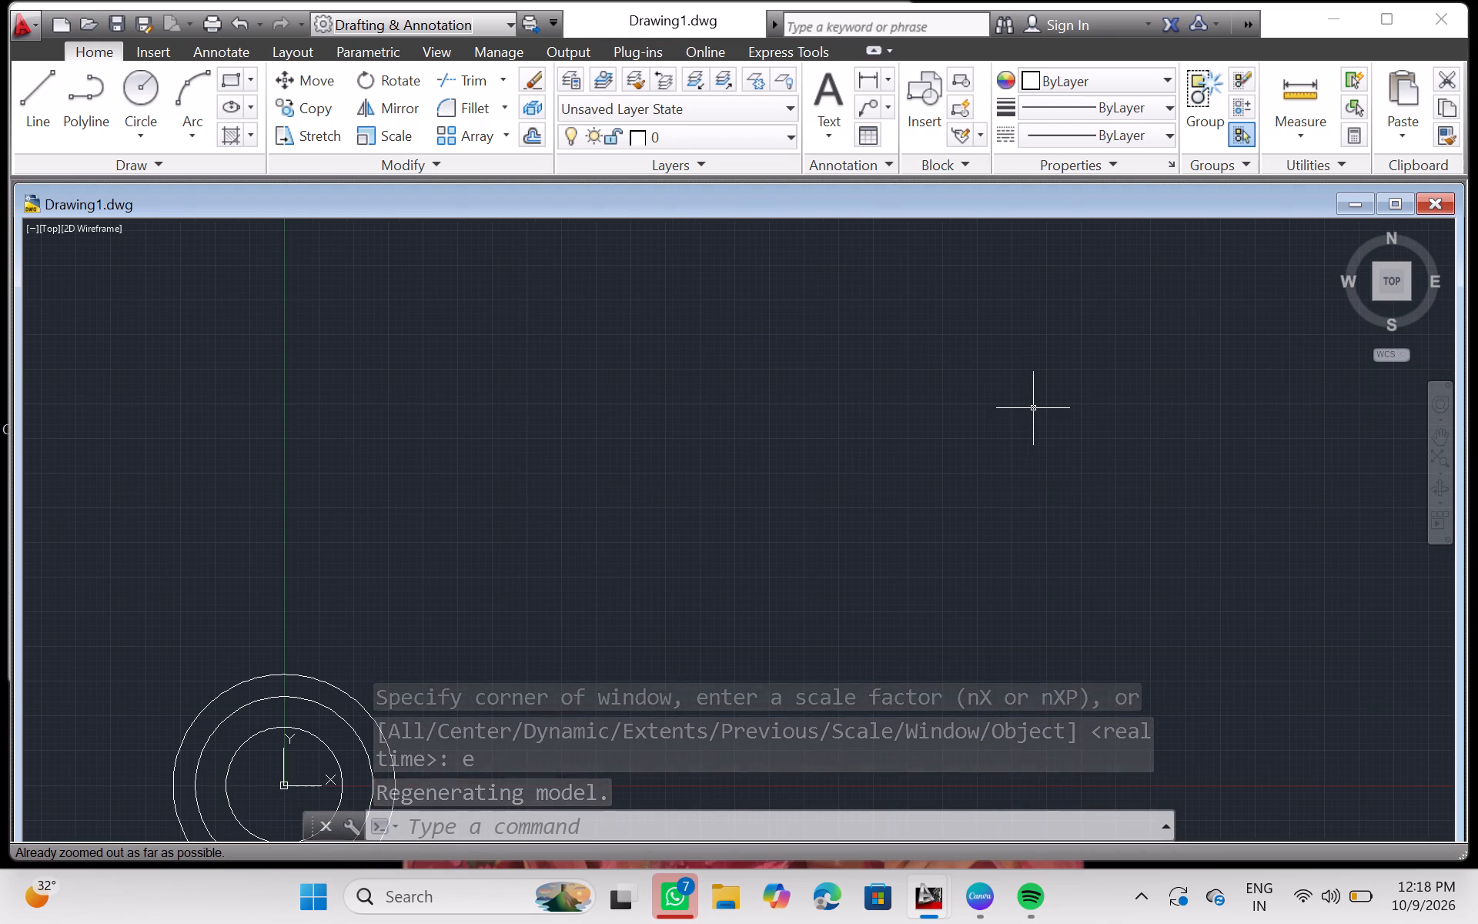
scroll(1037, 408, down, 9)
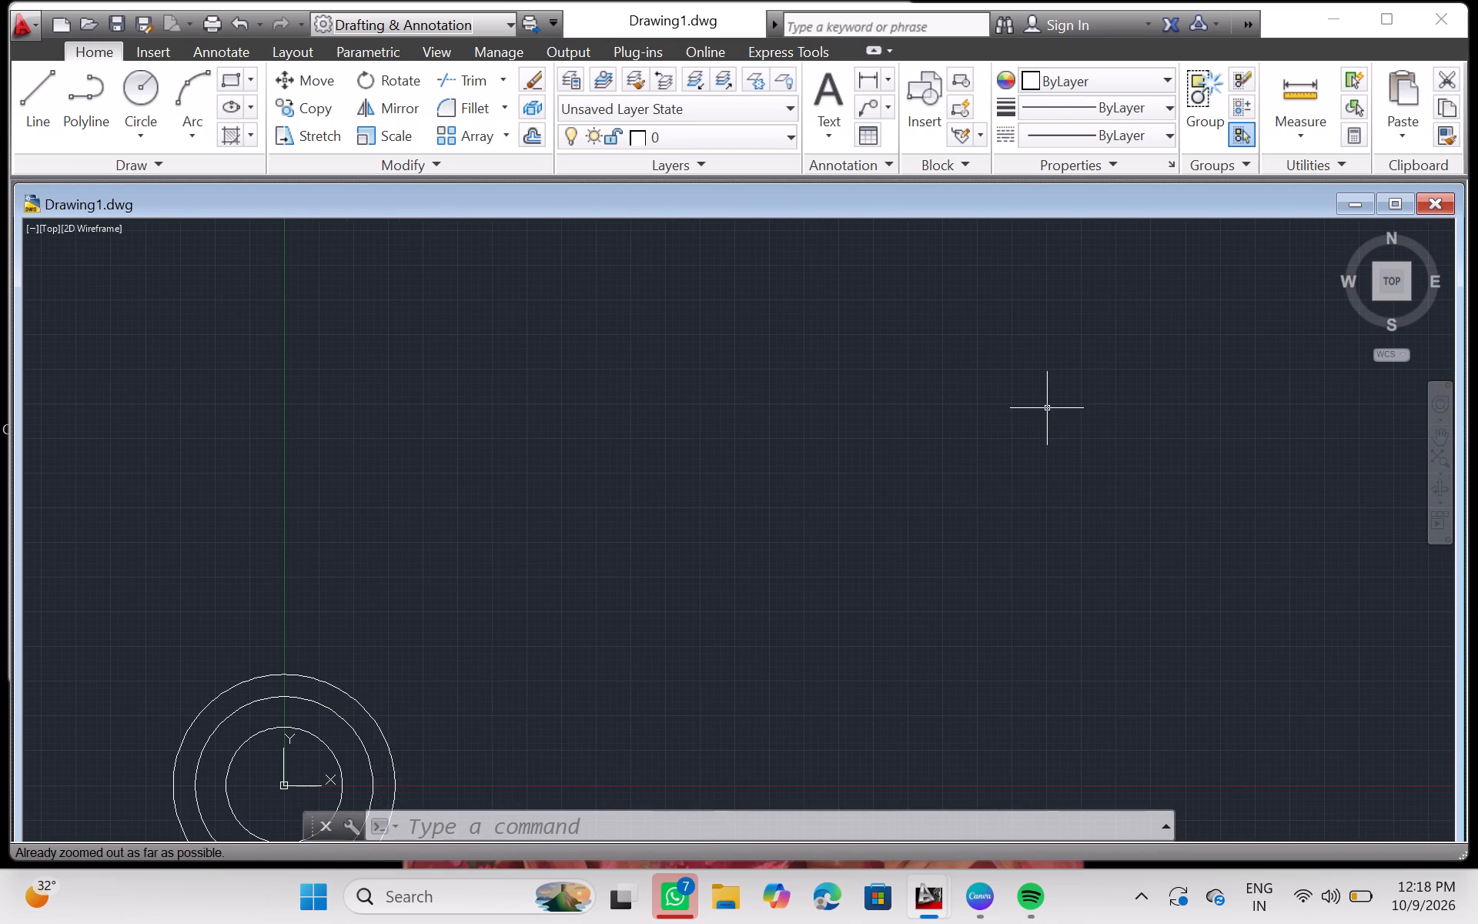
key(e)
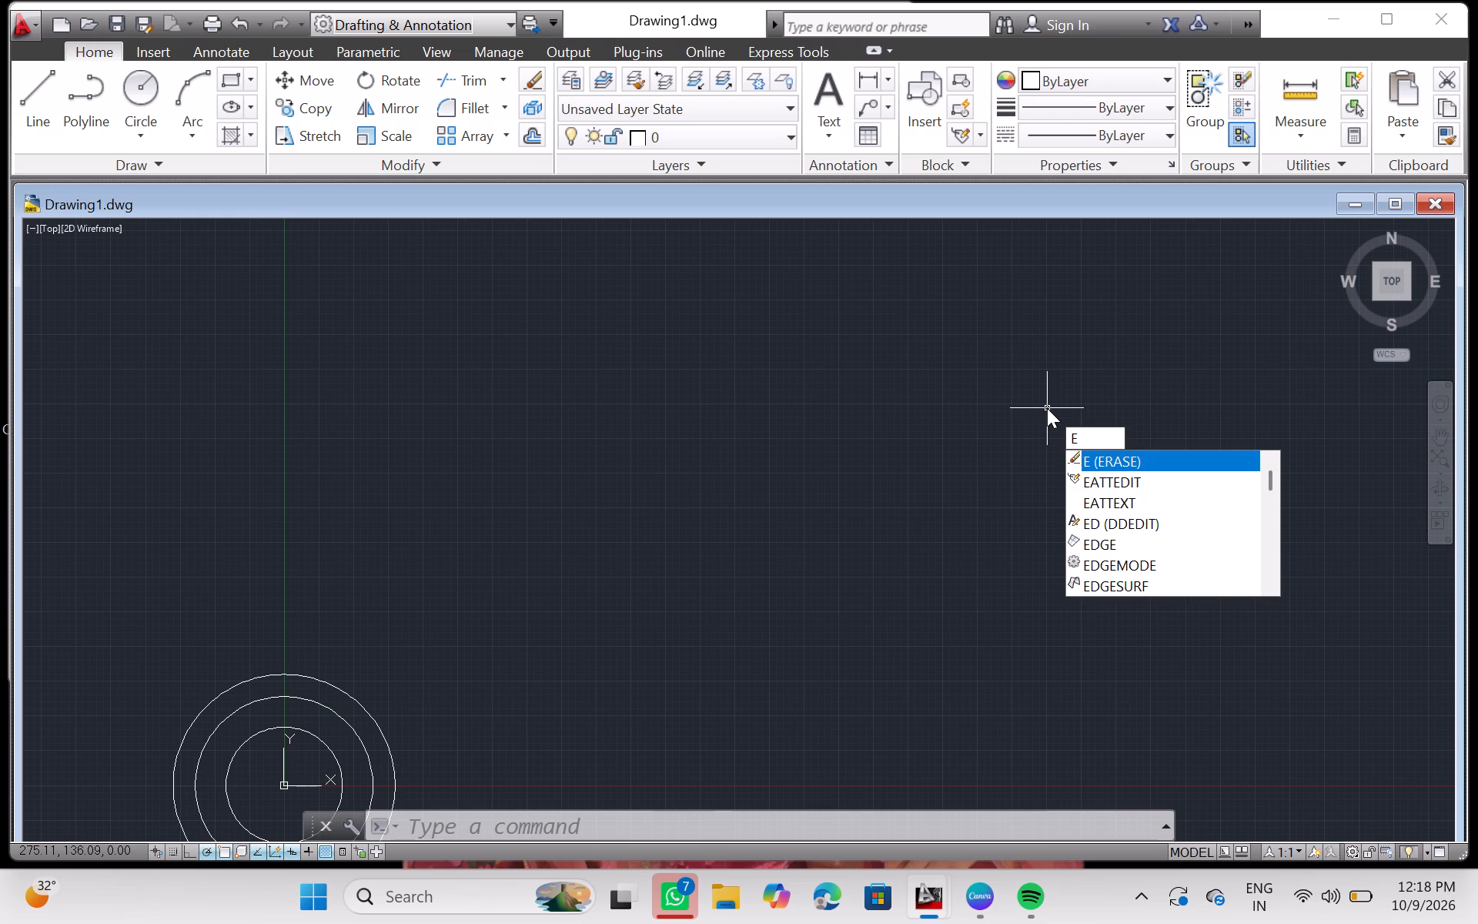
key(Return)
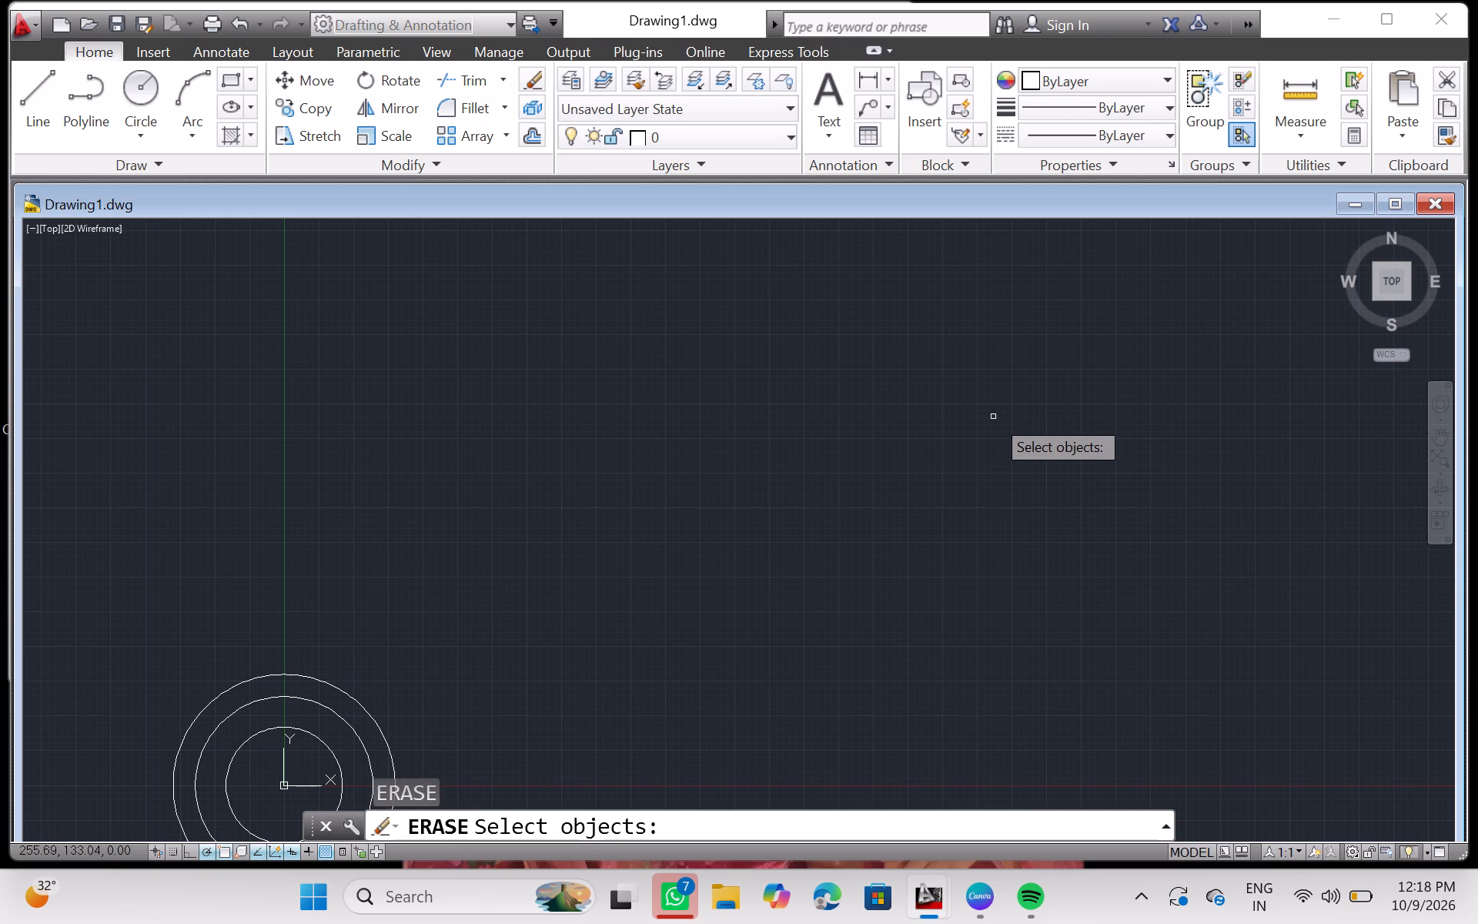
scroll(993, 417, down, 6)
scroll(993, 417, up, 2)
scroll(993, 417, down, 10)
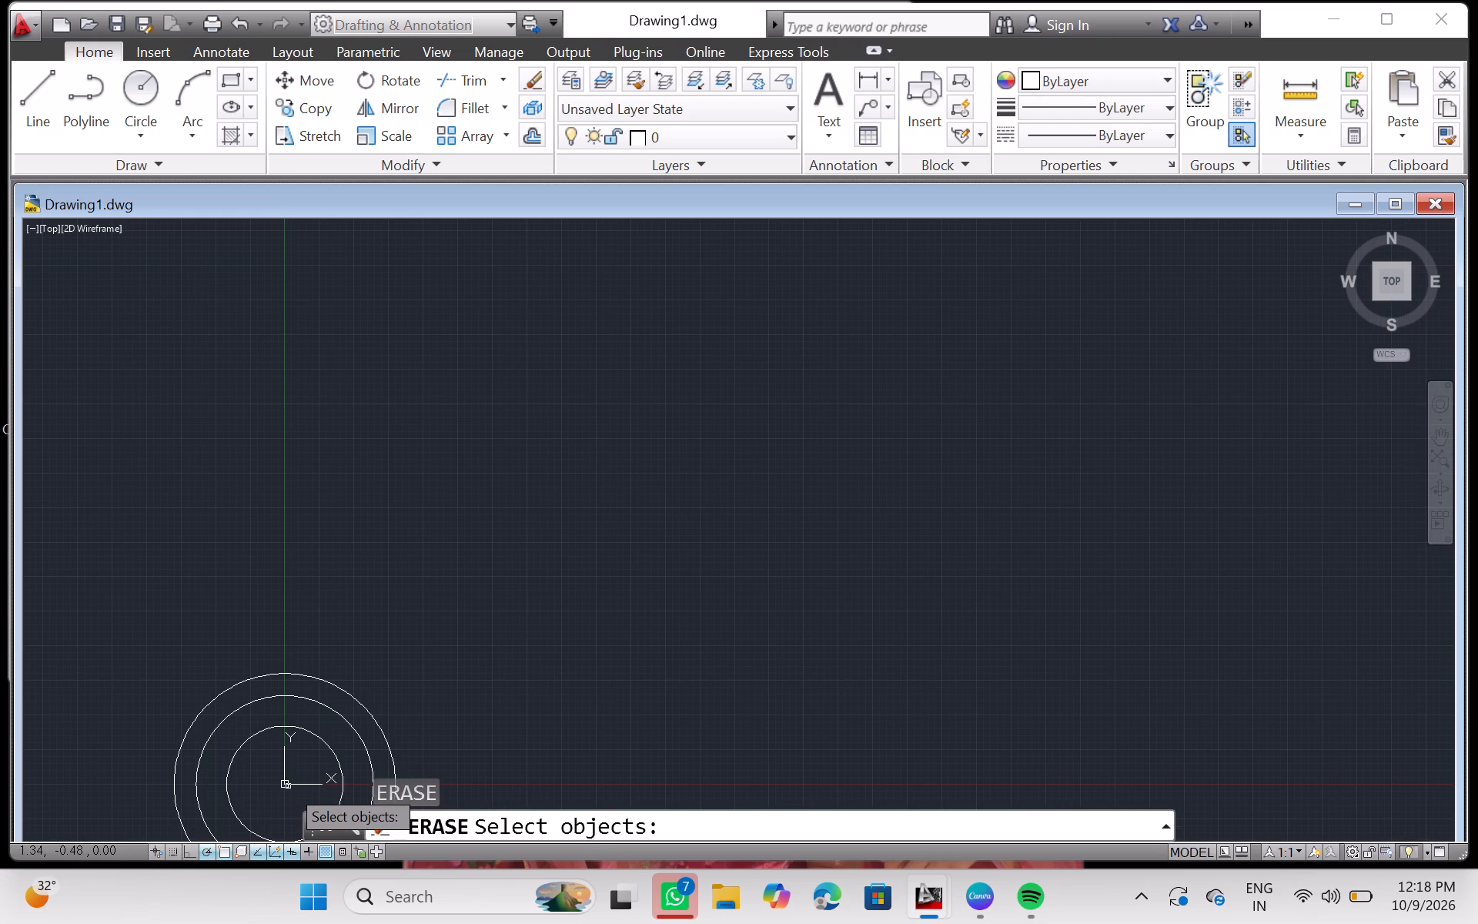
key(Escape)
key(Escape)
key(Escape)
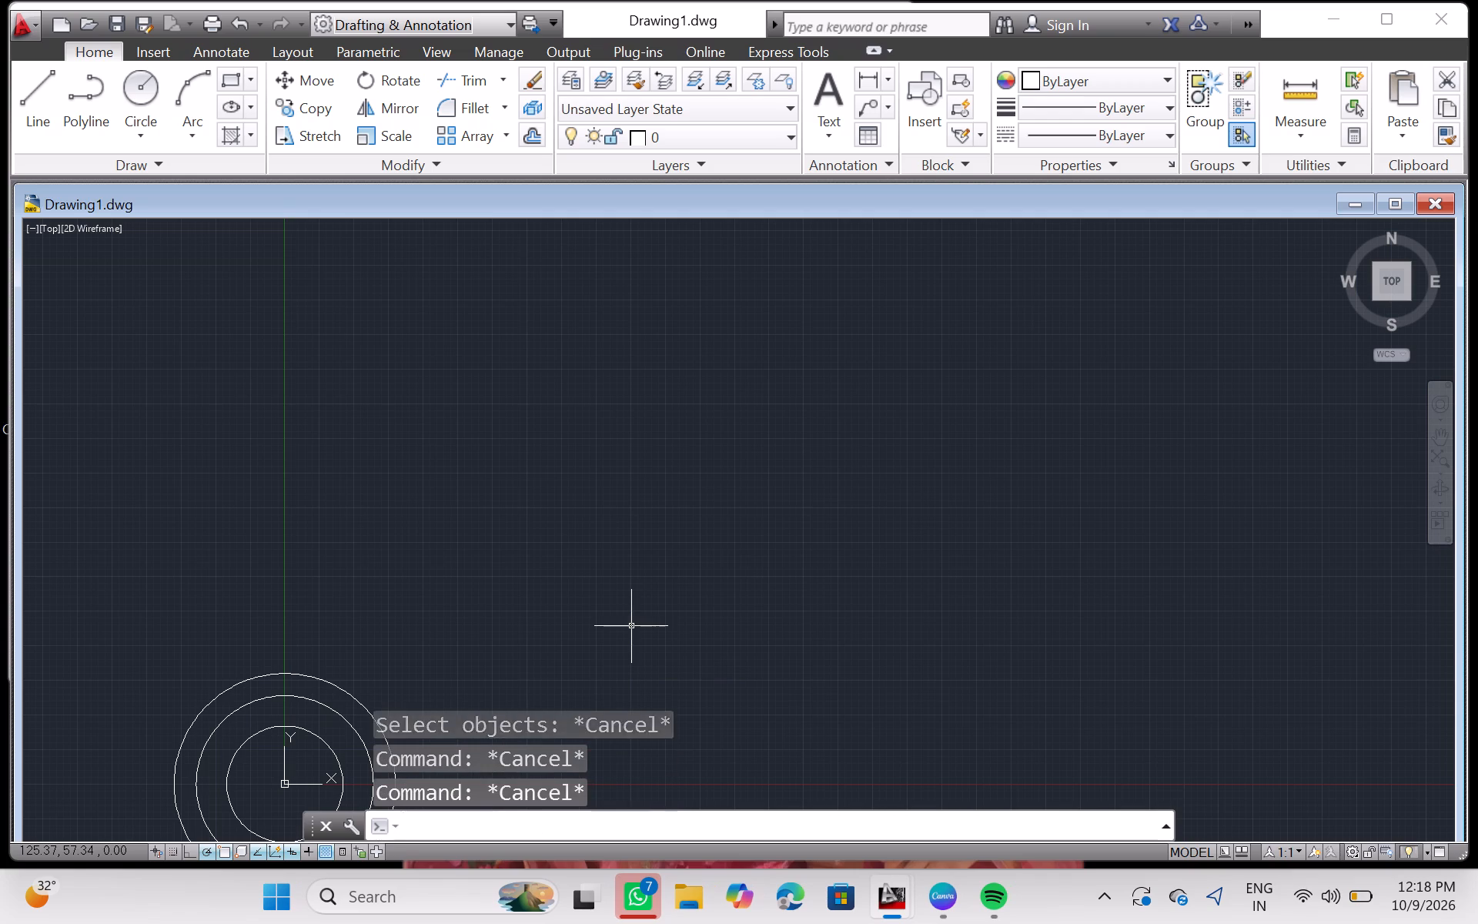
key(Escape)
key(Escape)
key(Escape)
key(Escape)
Zoom to the drawing extents again to examine the concentric circles and the smaller symmetric circles.
key(z)
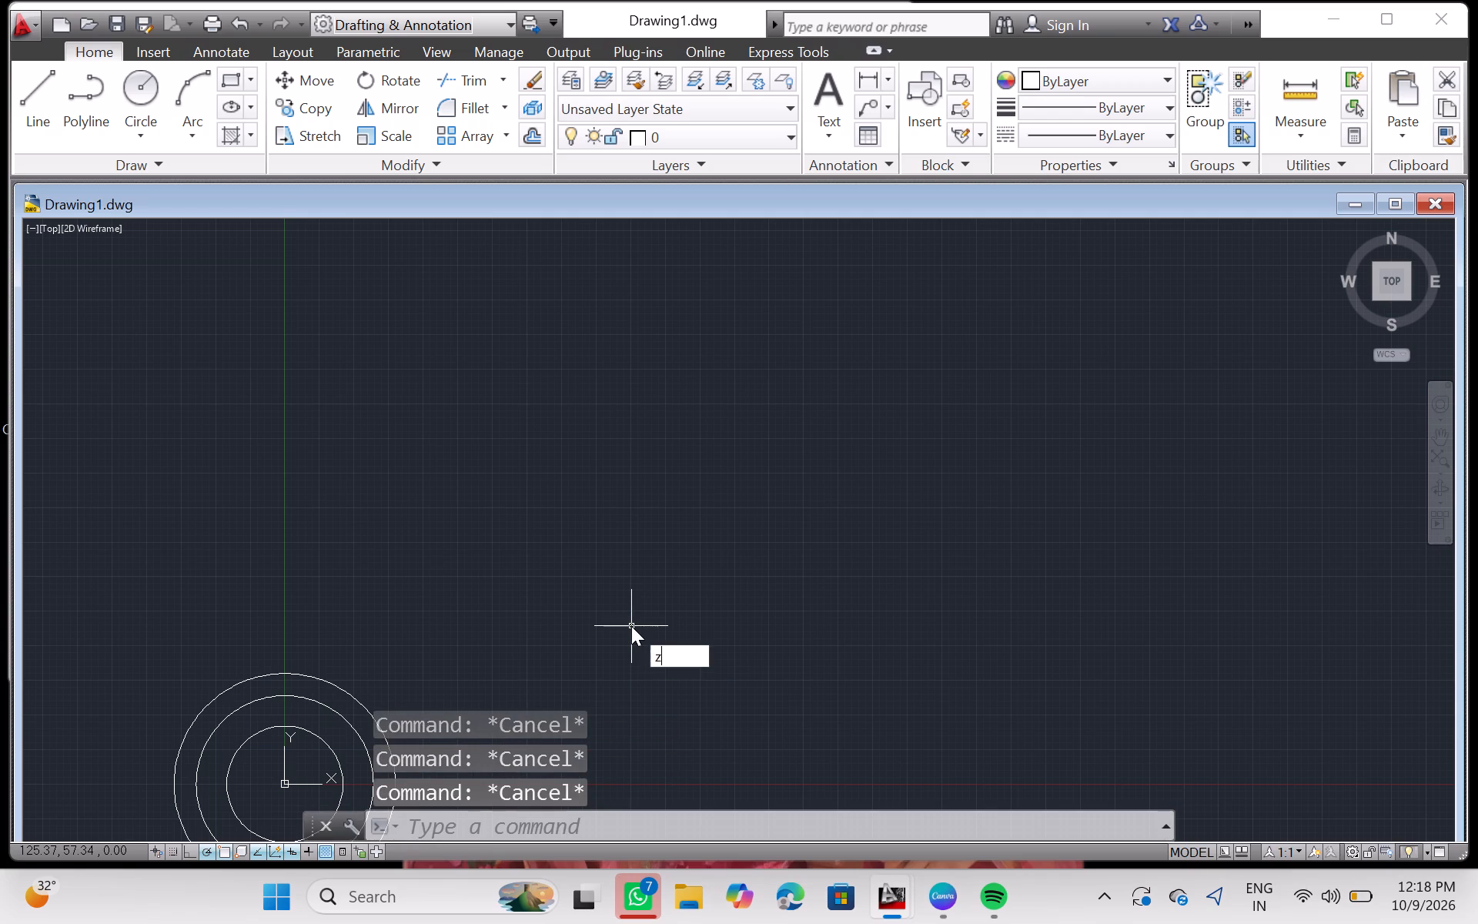
key(Return)
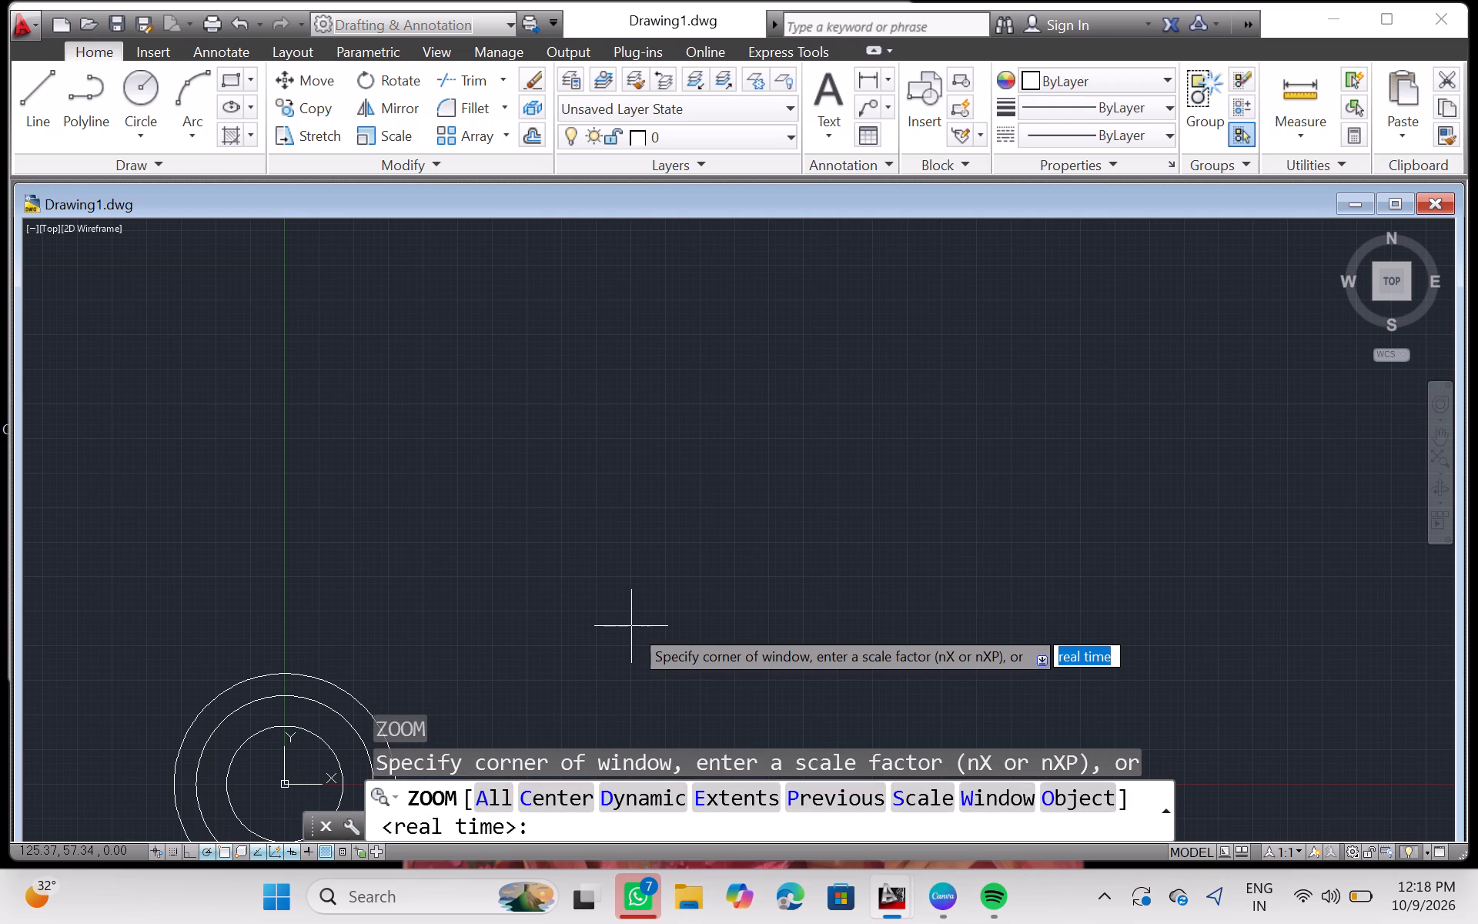
key(e)
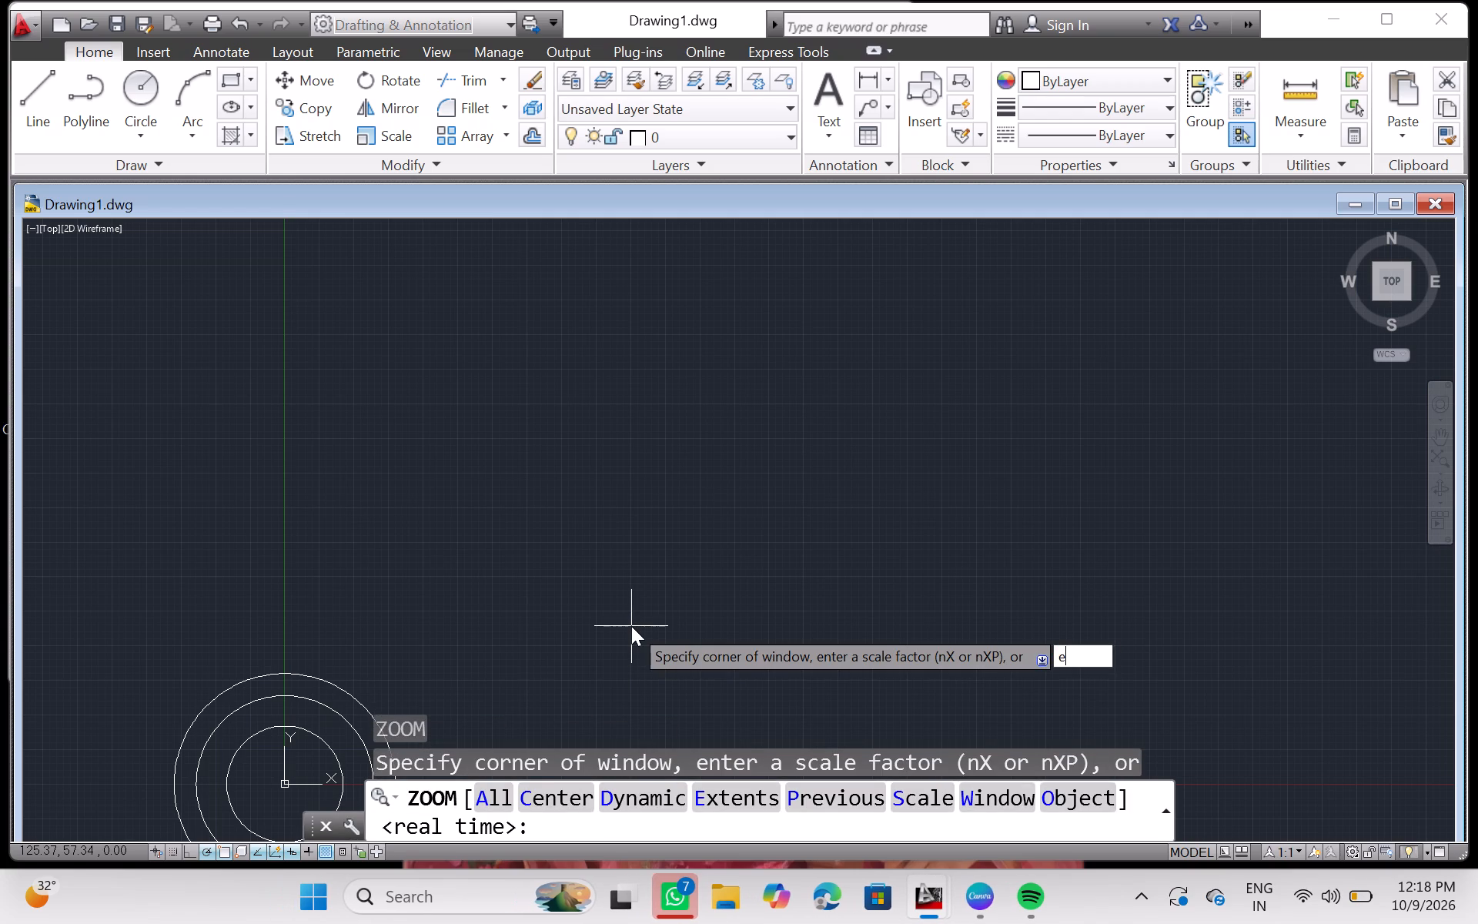
key(Return)
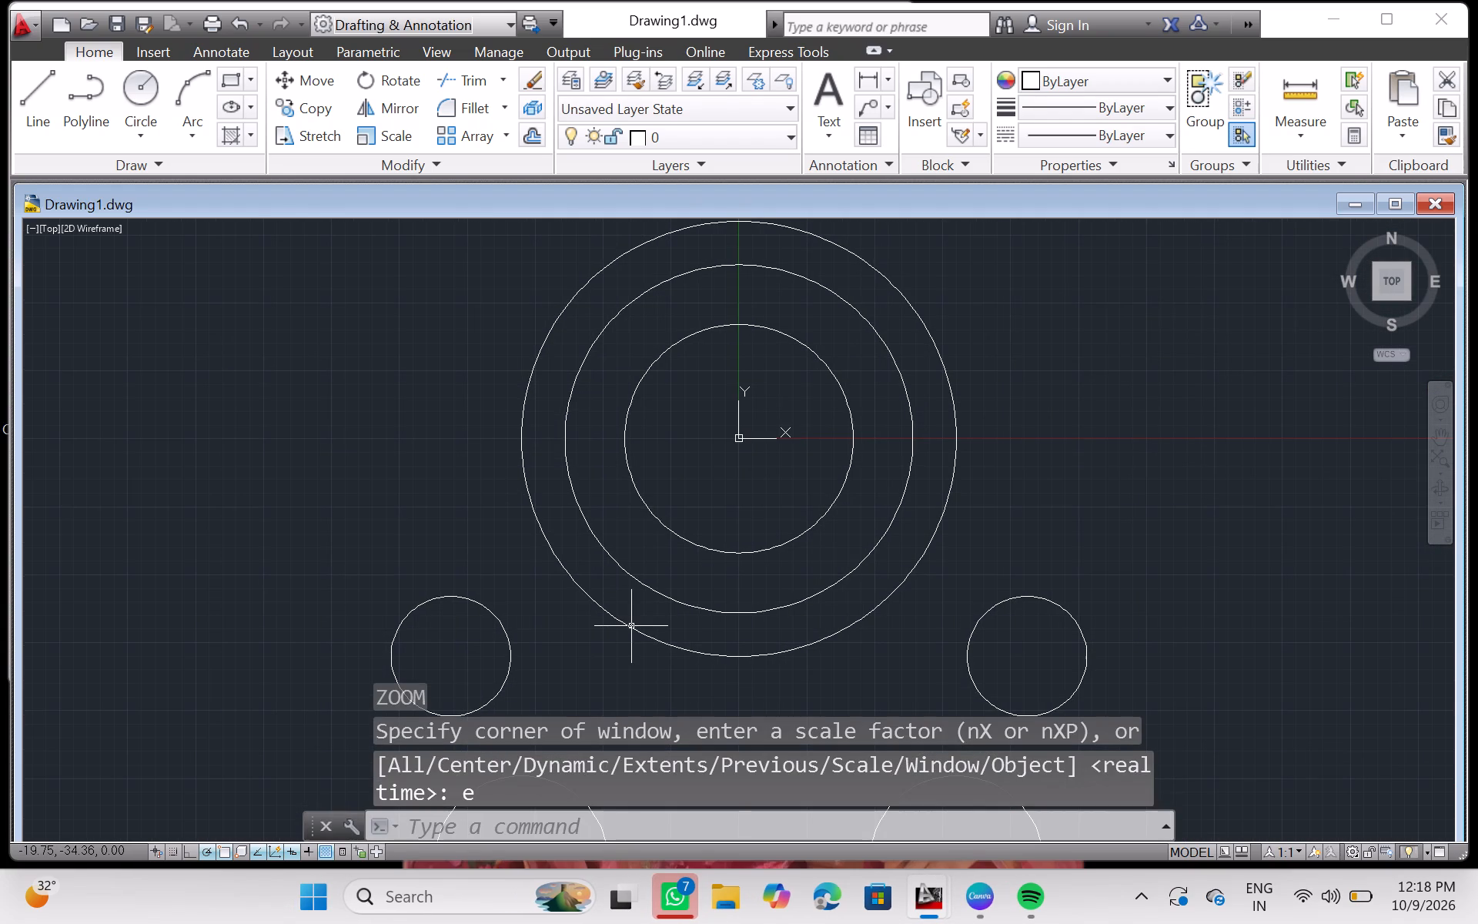
key(Escape)
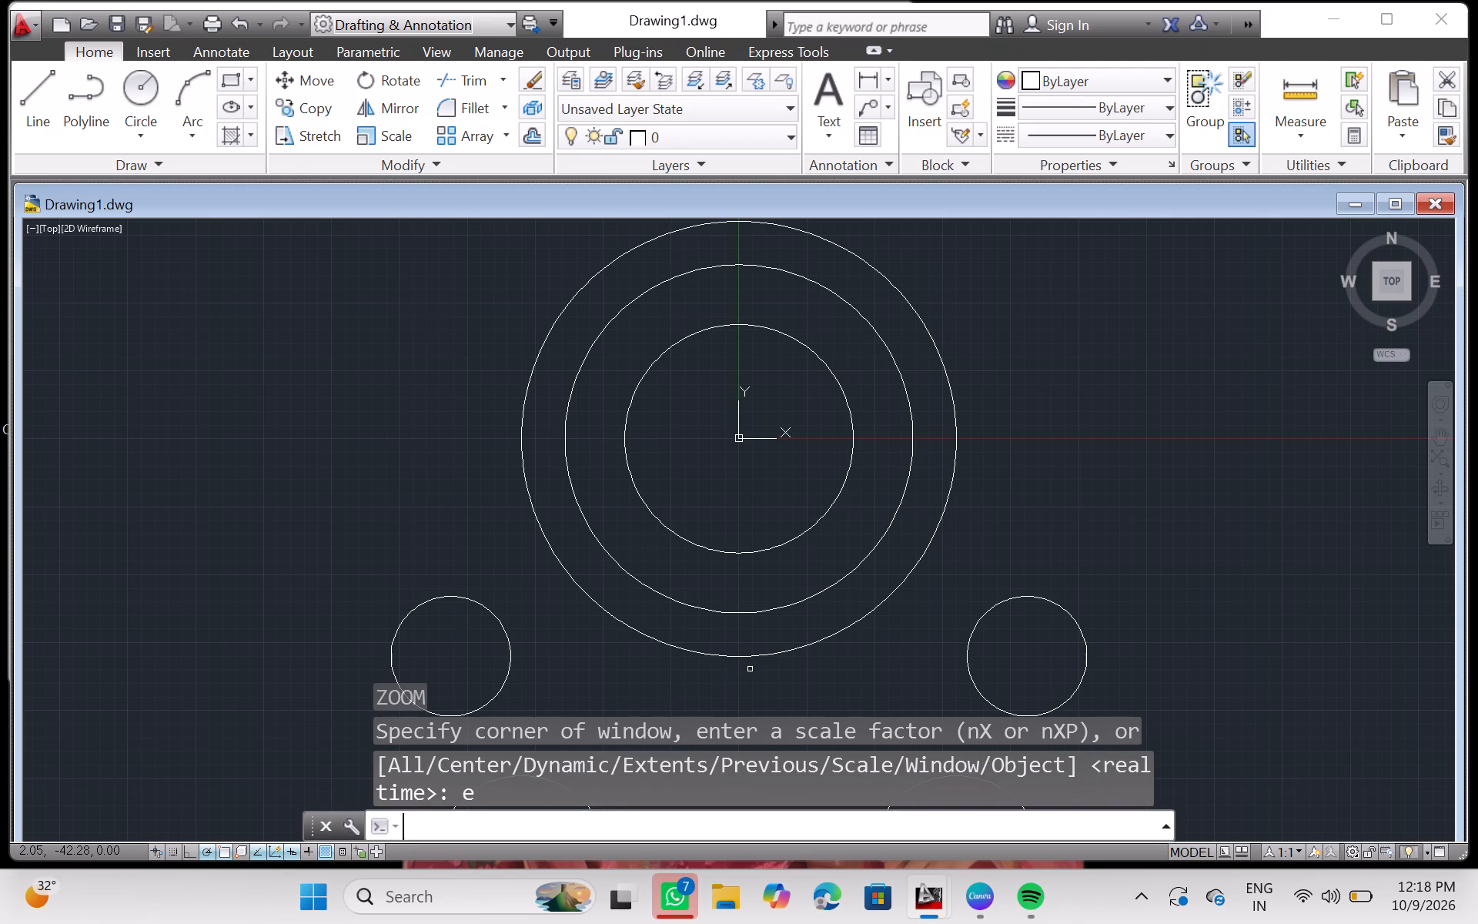
key(Escape)
key(Escape)
key(Escape)
key(Escape)
key(Escape)
key(Escape)
key(Escape)
key(Escape)
key(Escape)
key(Escape)
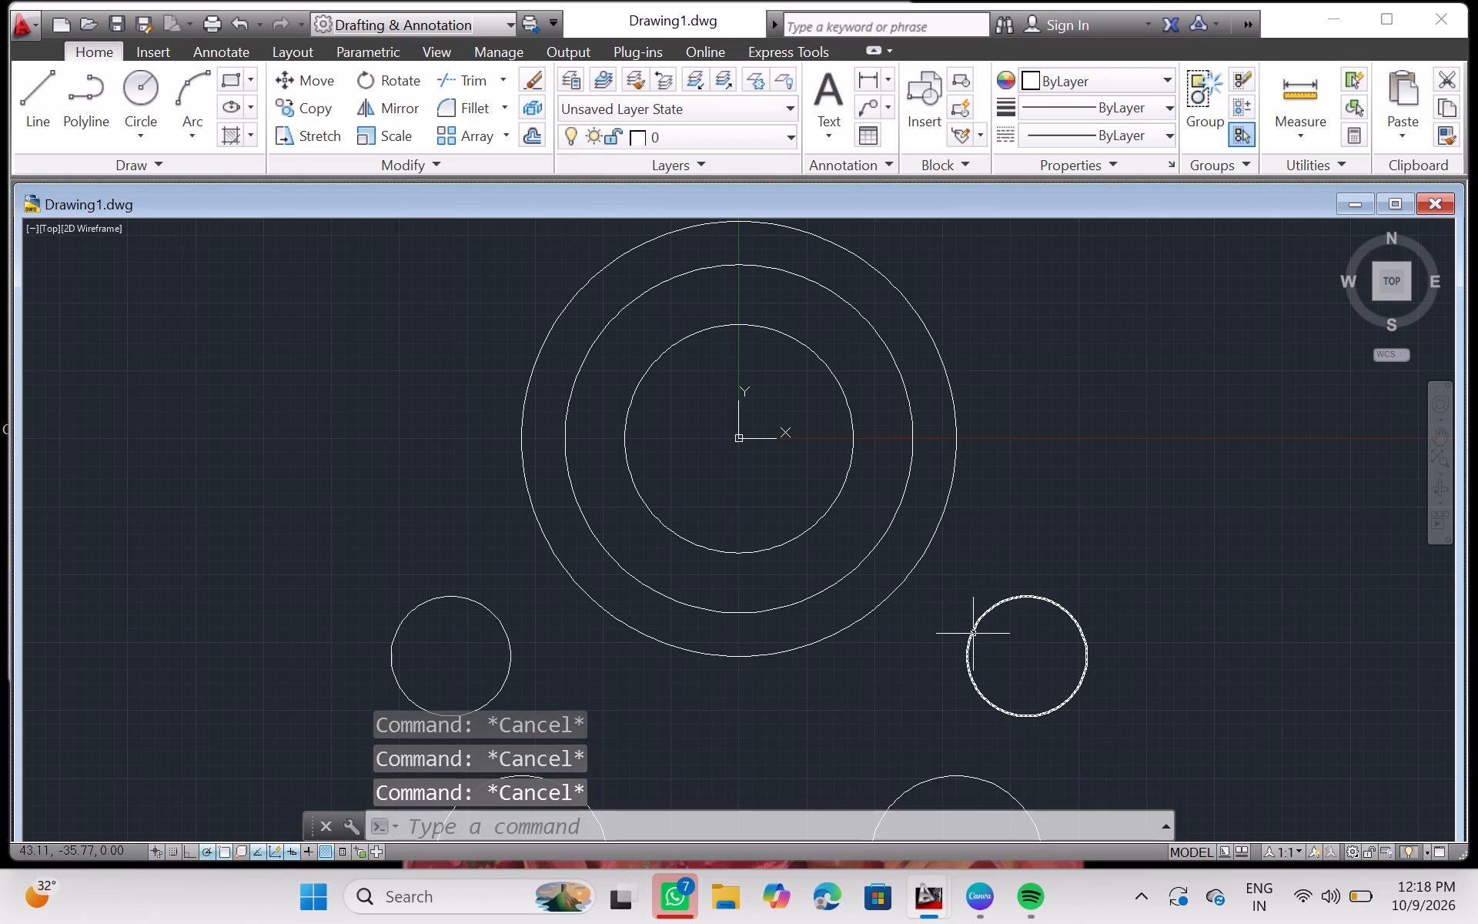
Draw a circle with radius 21 centred at -53,-40, concentric with the existing radius 11 circle.
scroll(765, 759, down, 1)
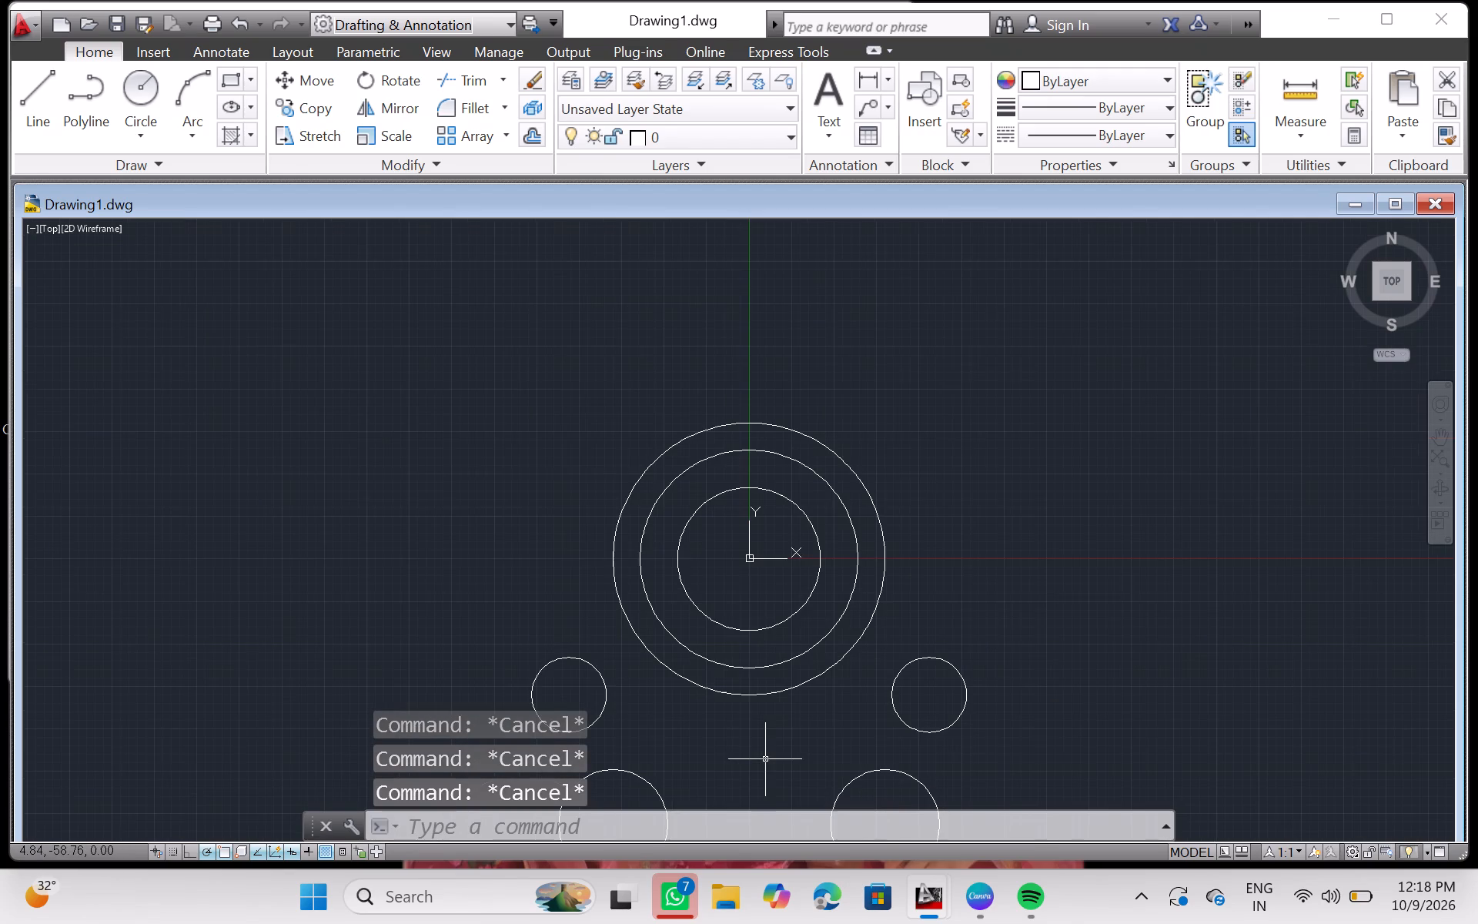
scroll(765, 759, up, 1)
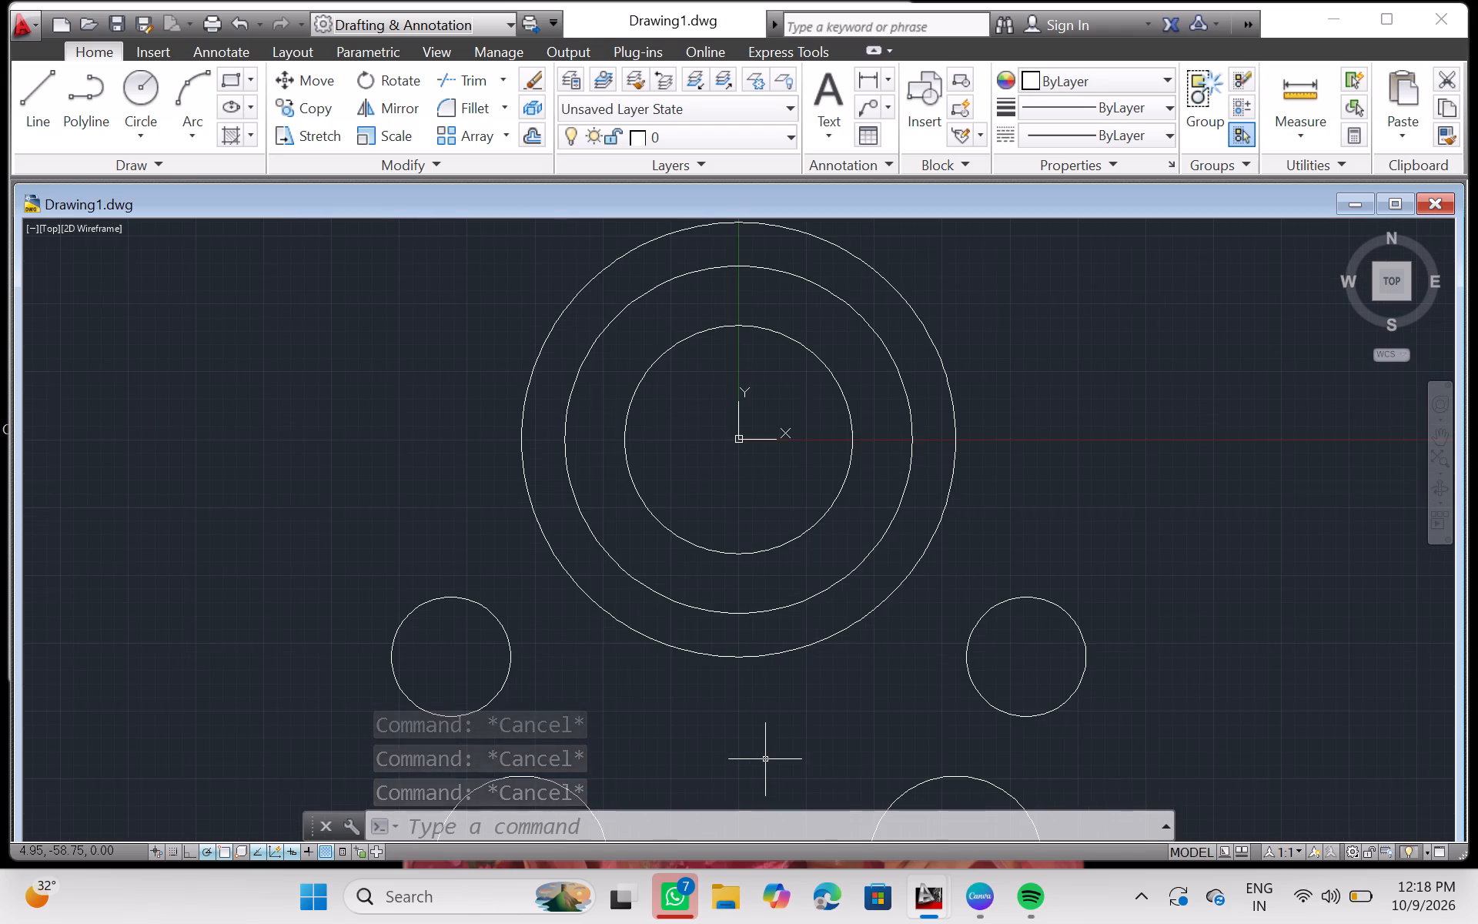
scroll(765, 759, down, 3)
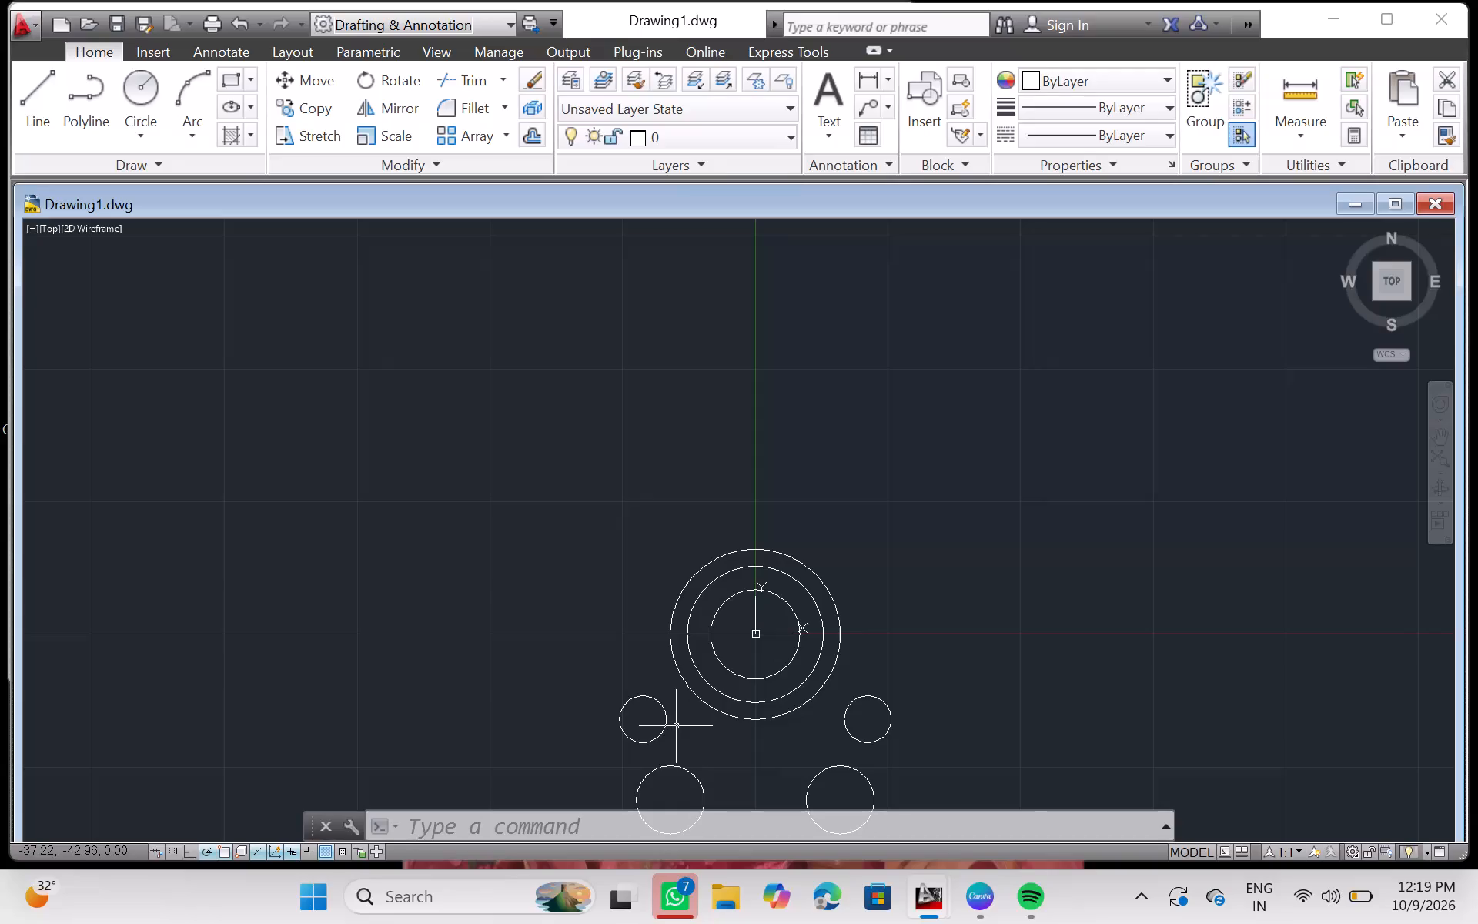
key(c)
key(Return)
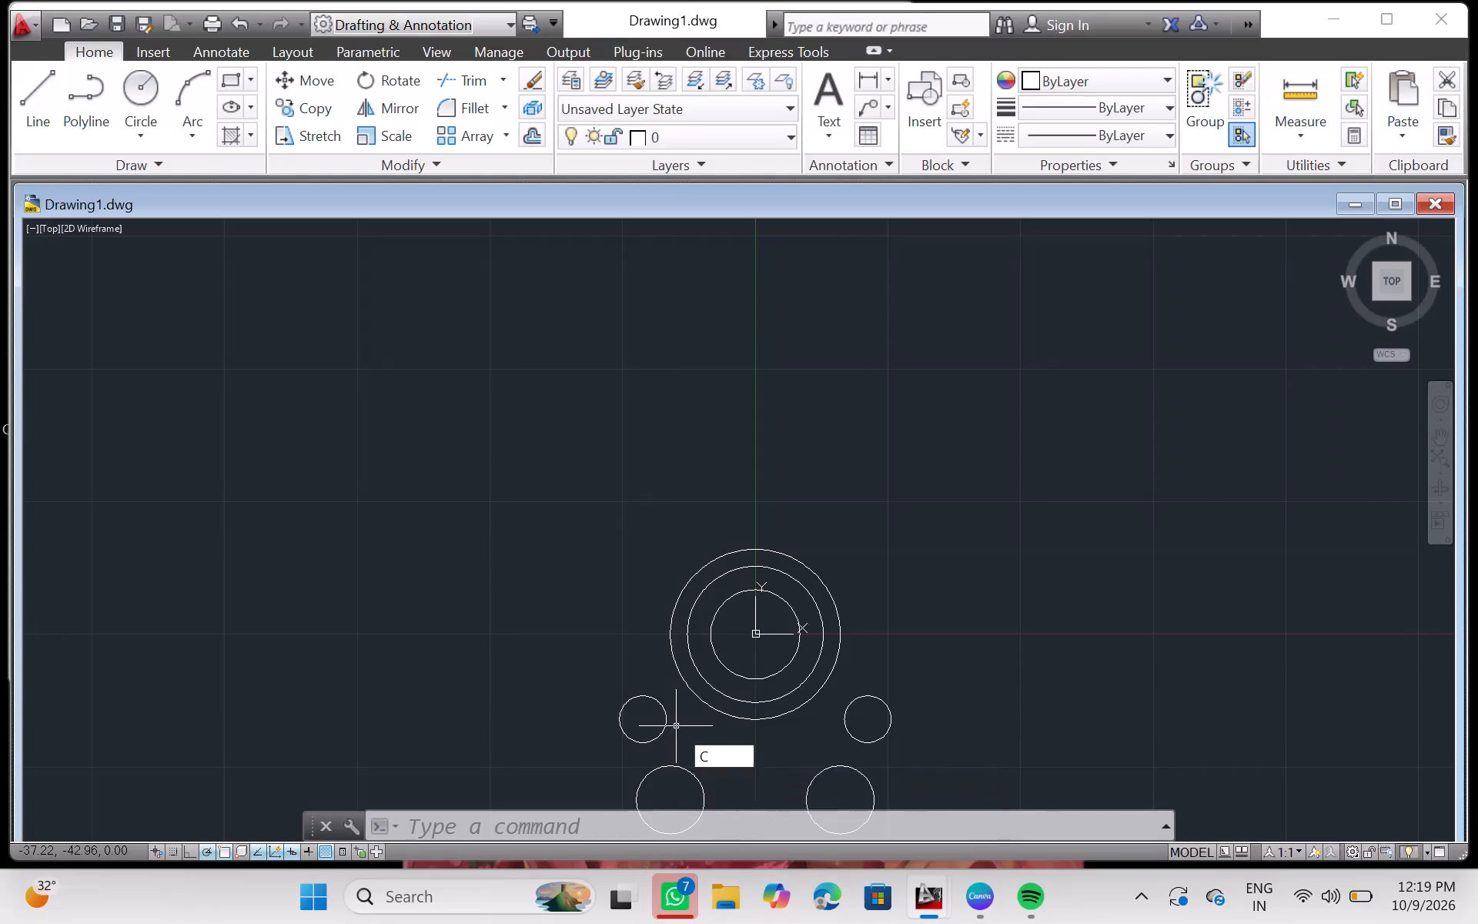
text(-53)
key(comma)
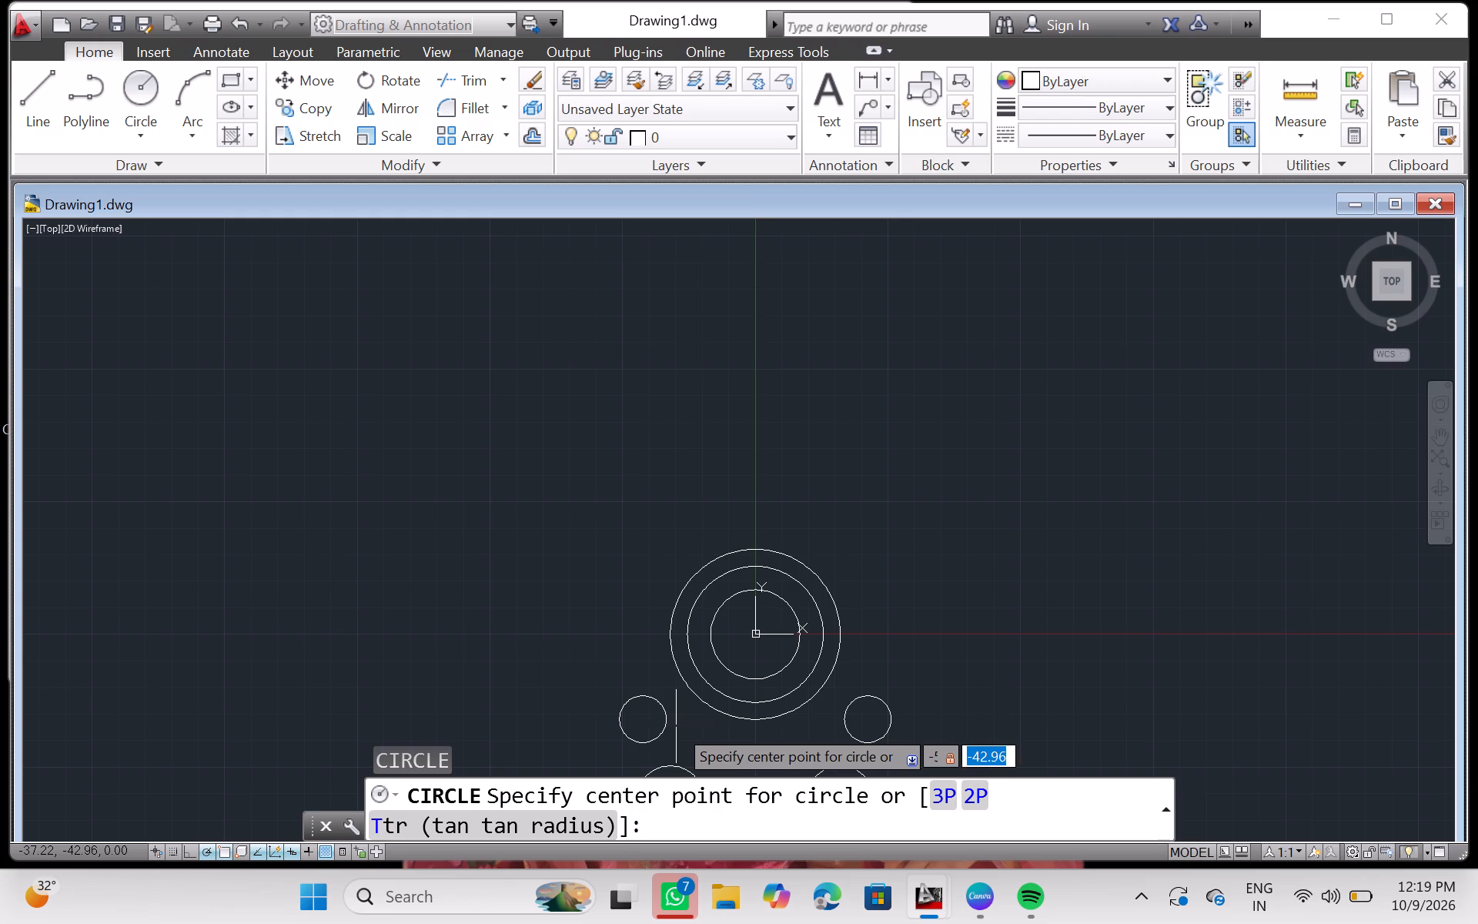
text(-40)
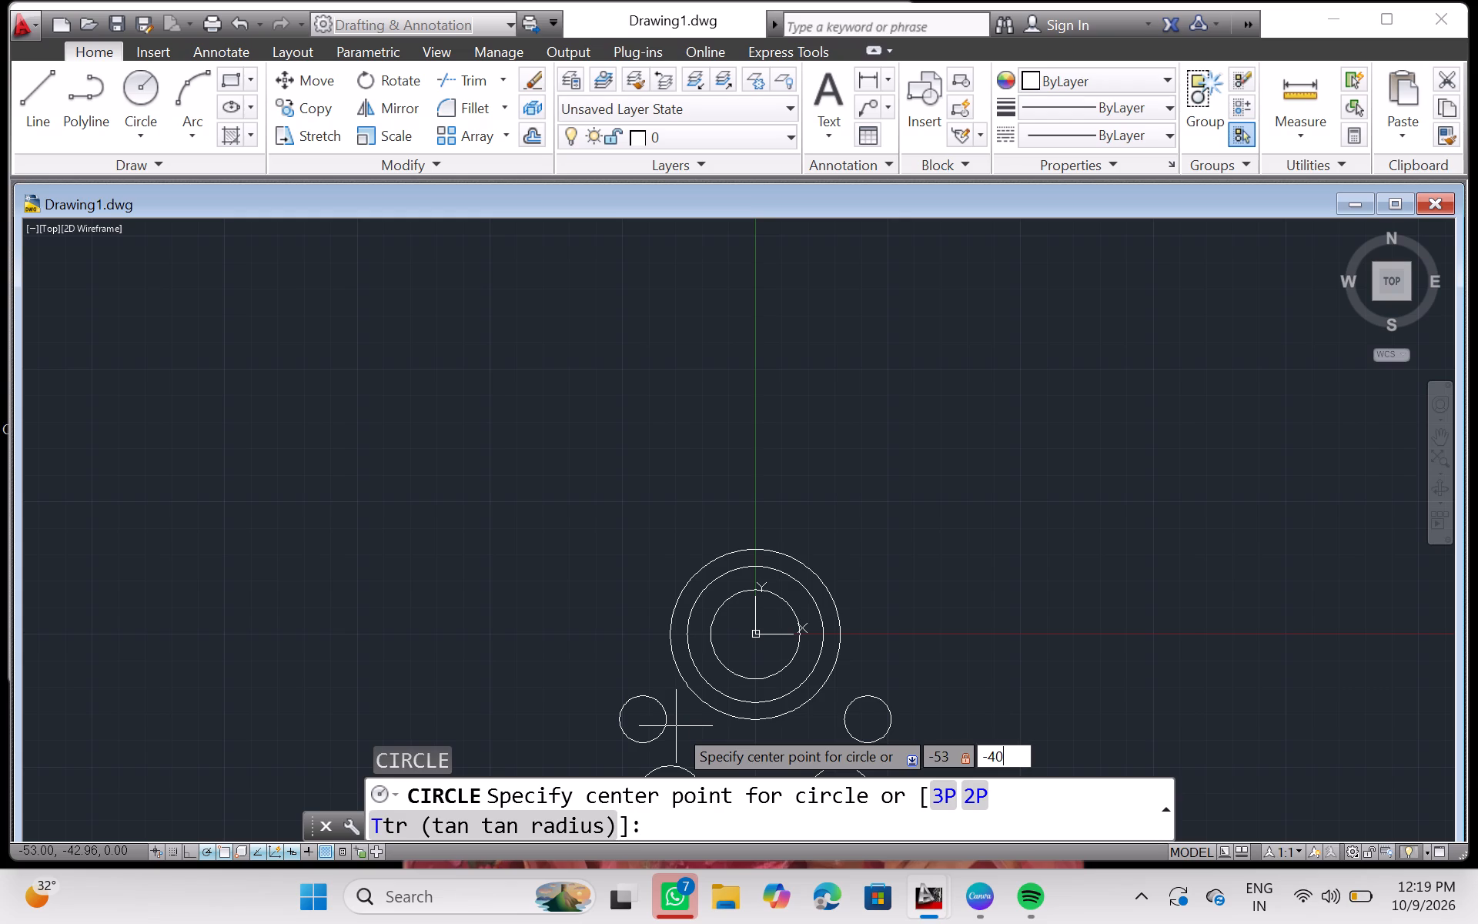
key(Return)
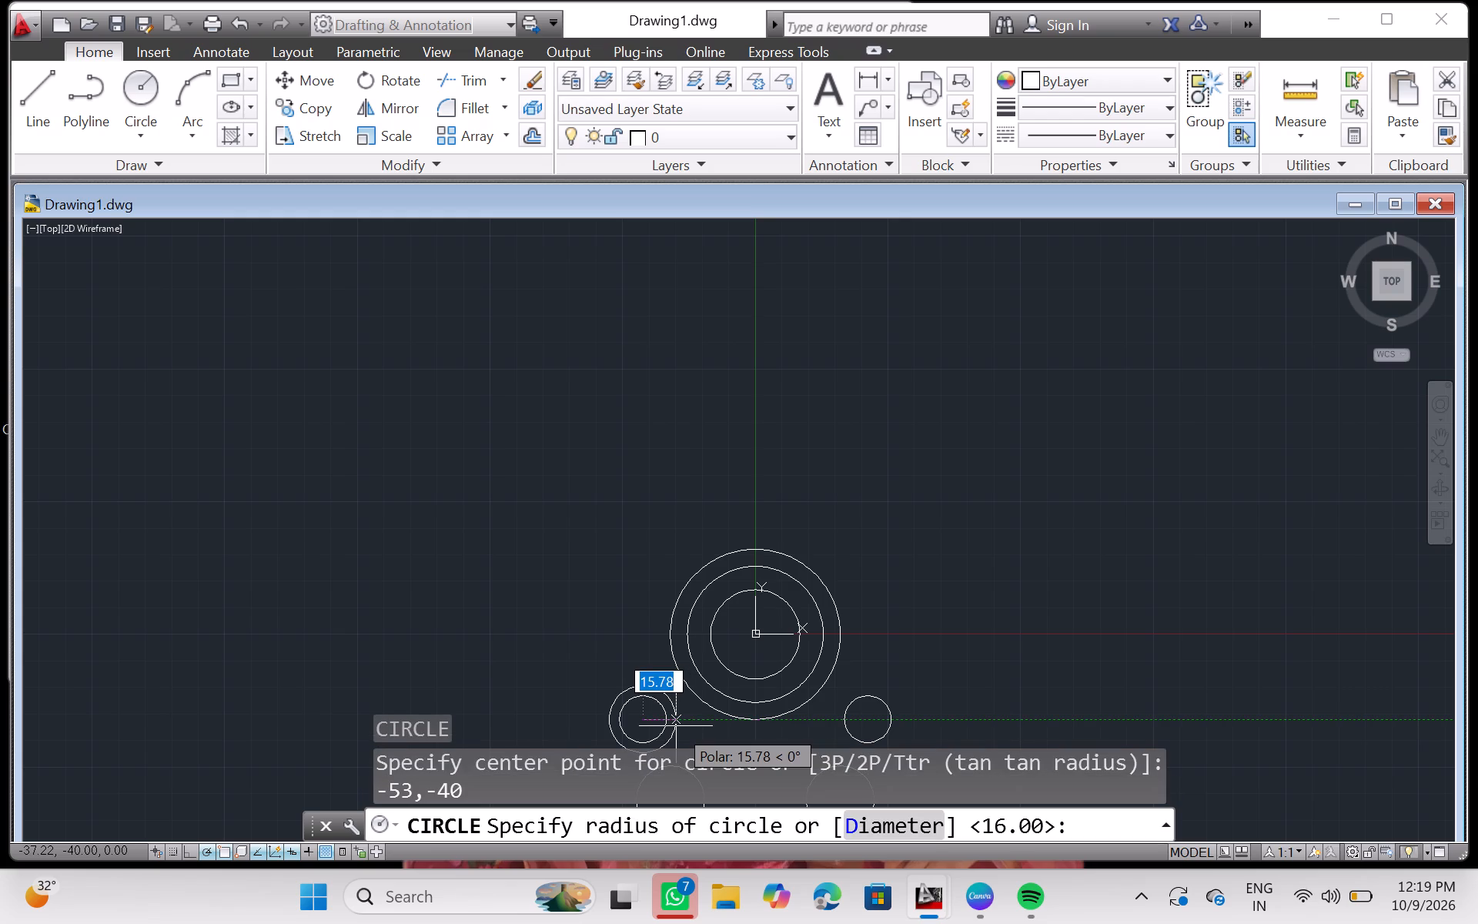
text(21)
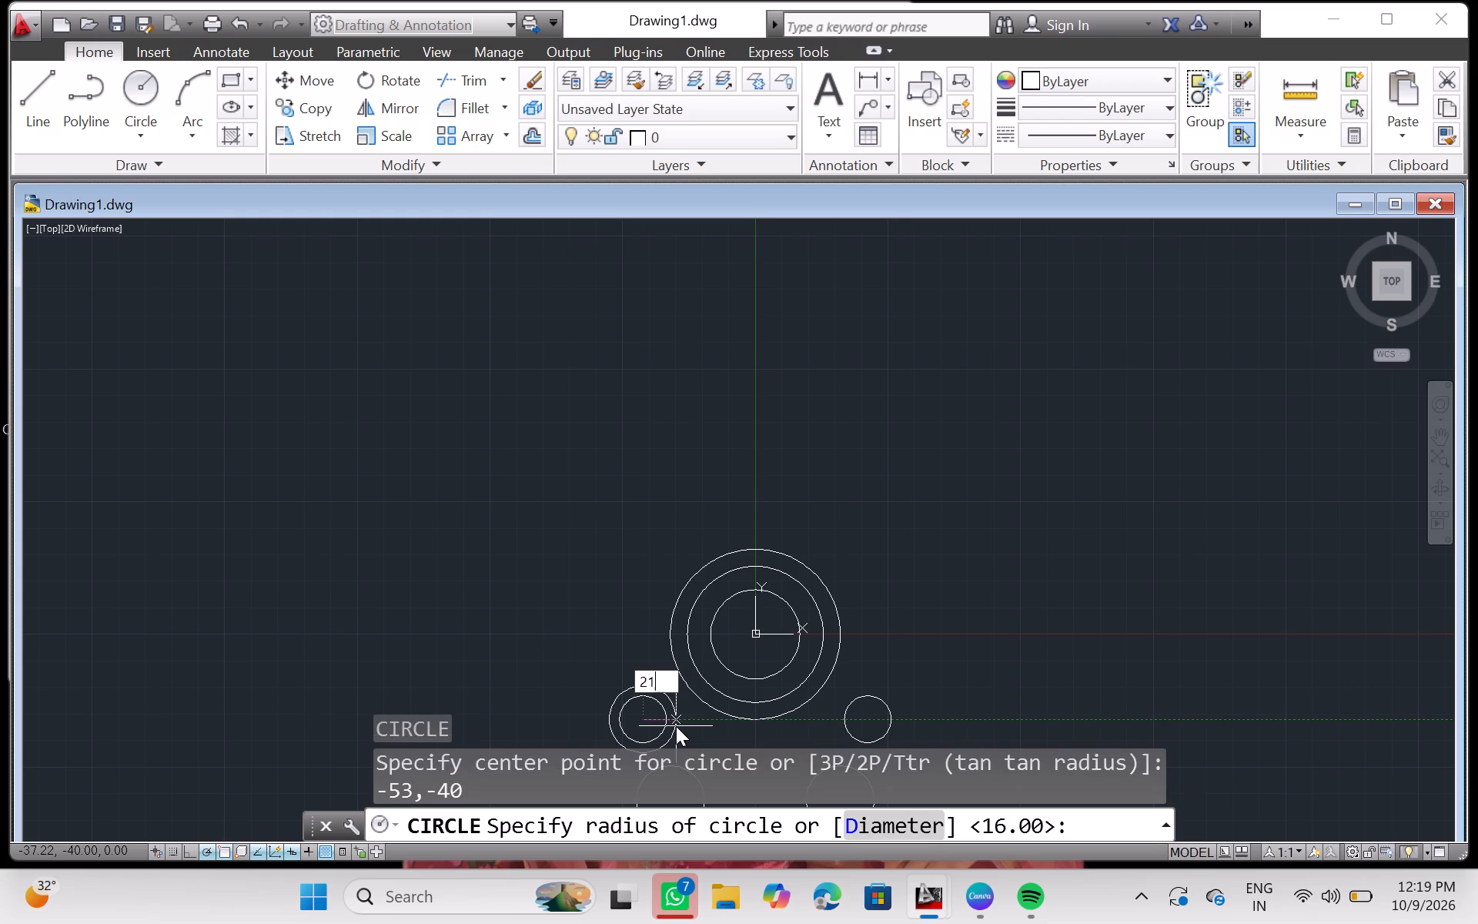
key(Return)
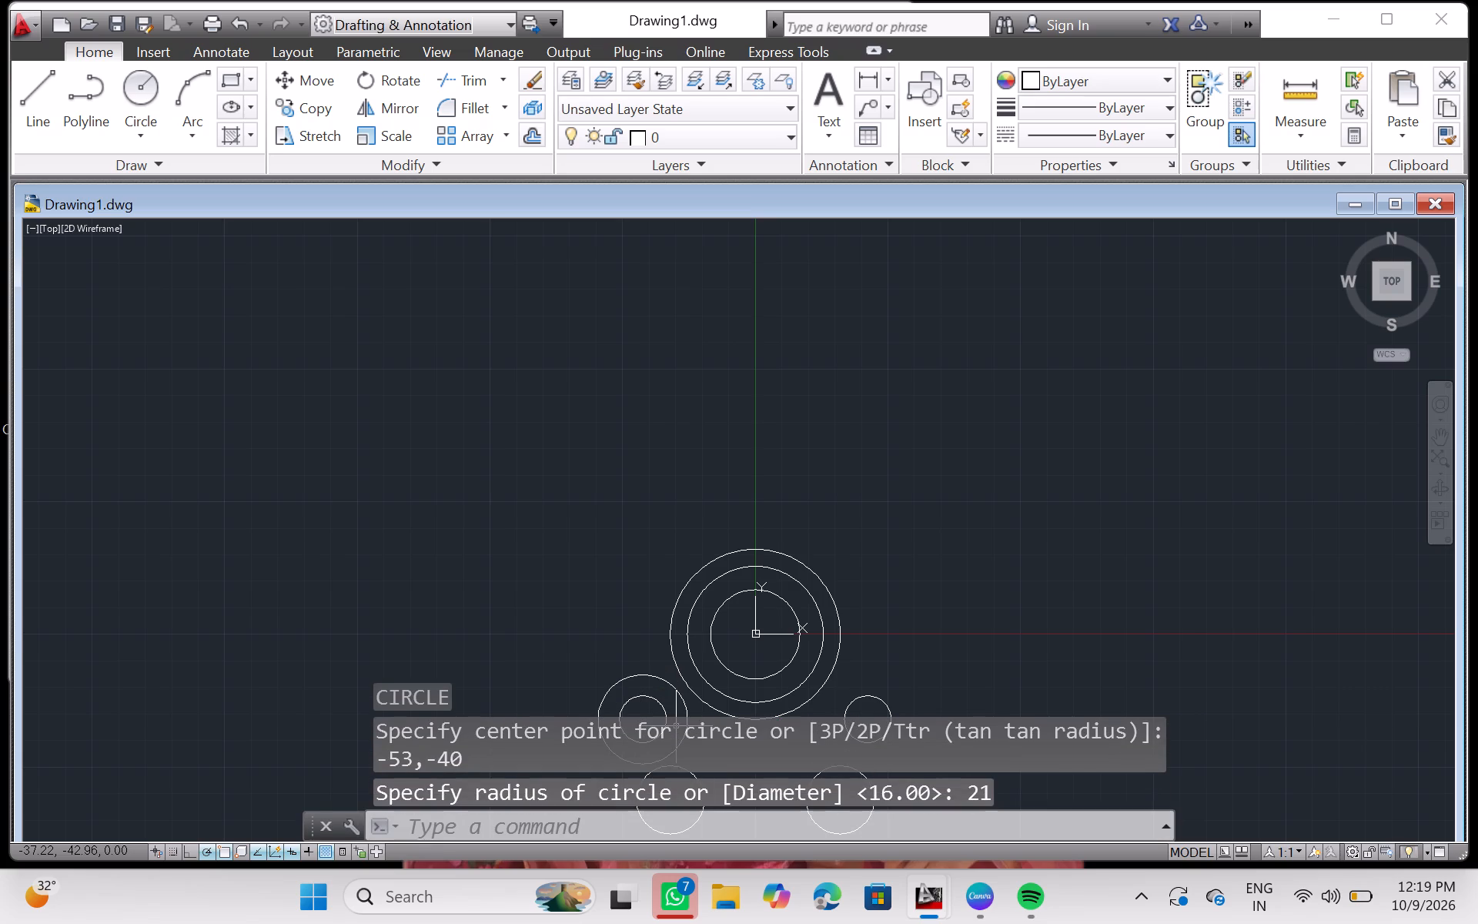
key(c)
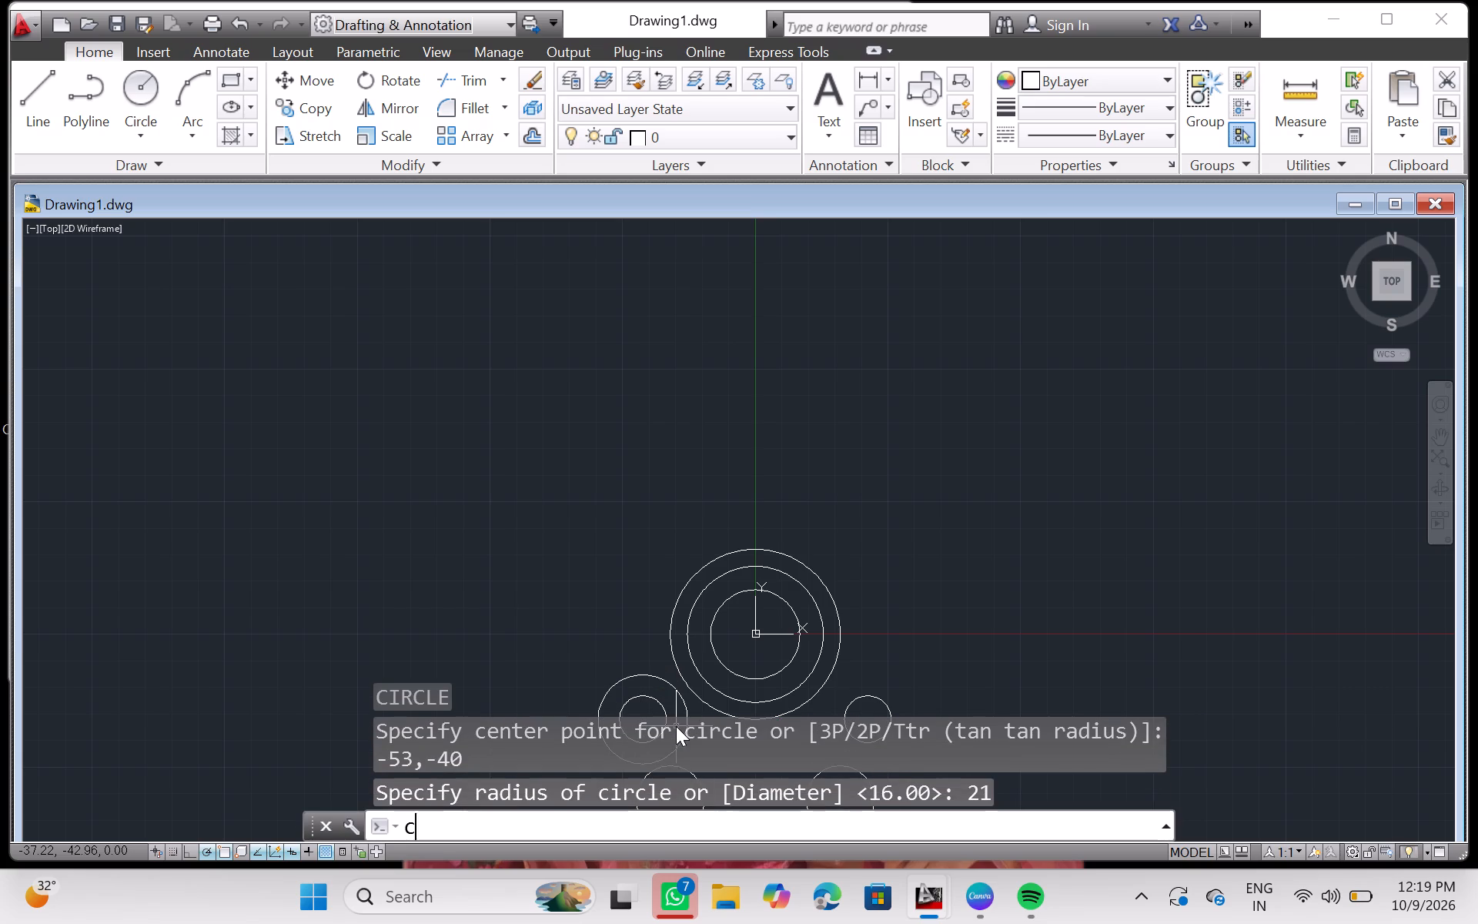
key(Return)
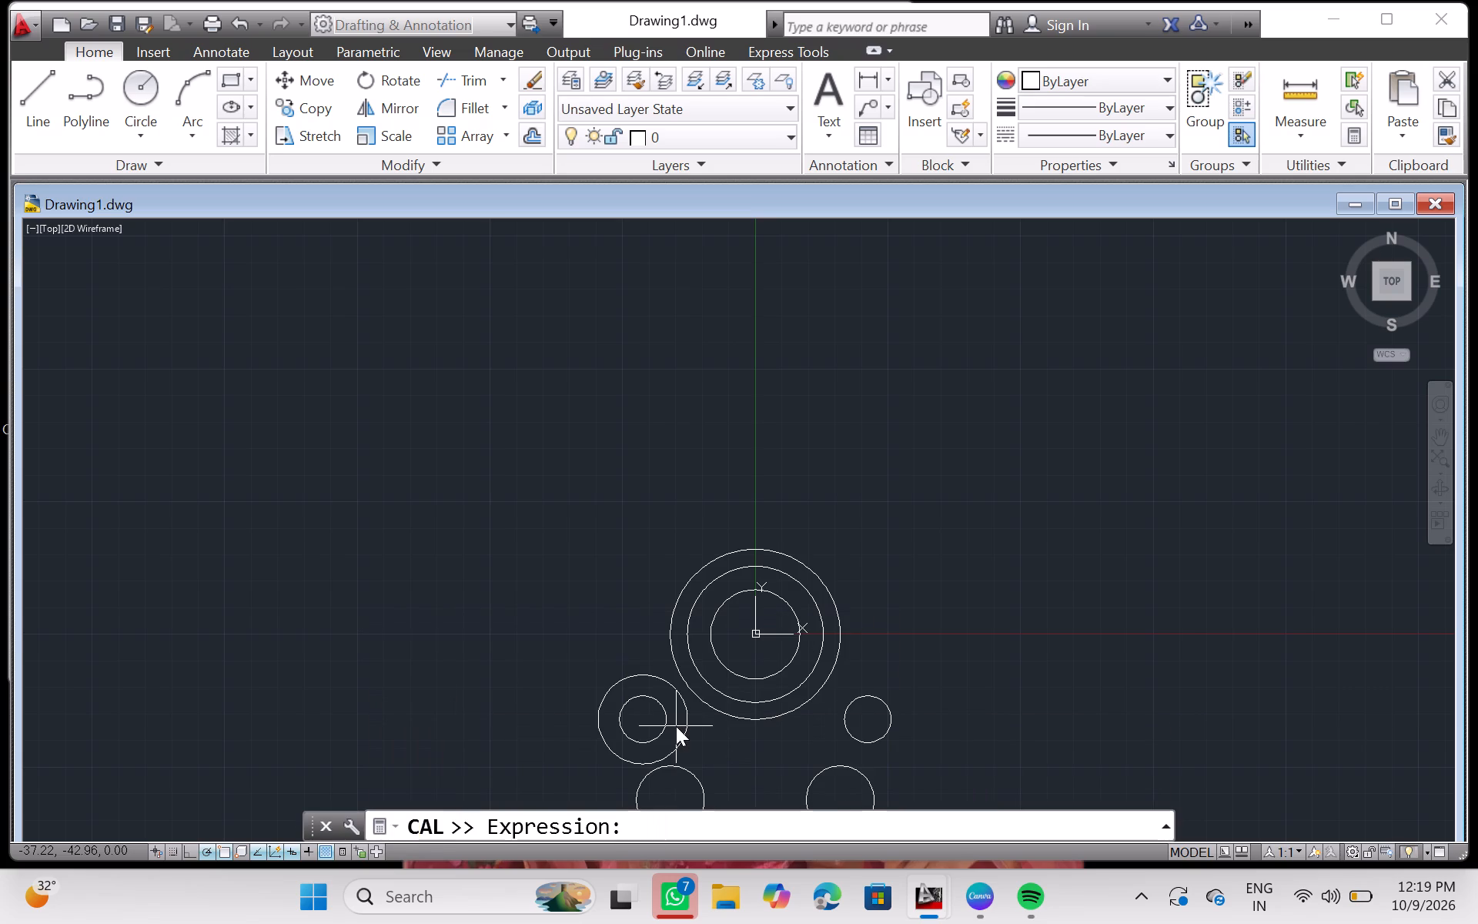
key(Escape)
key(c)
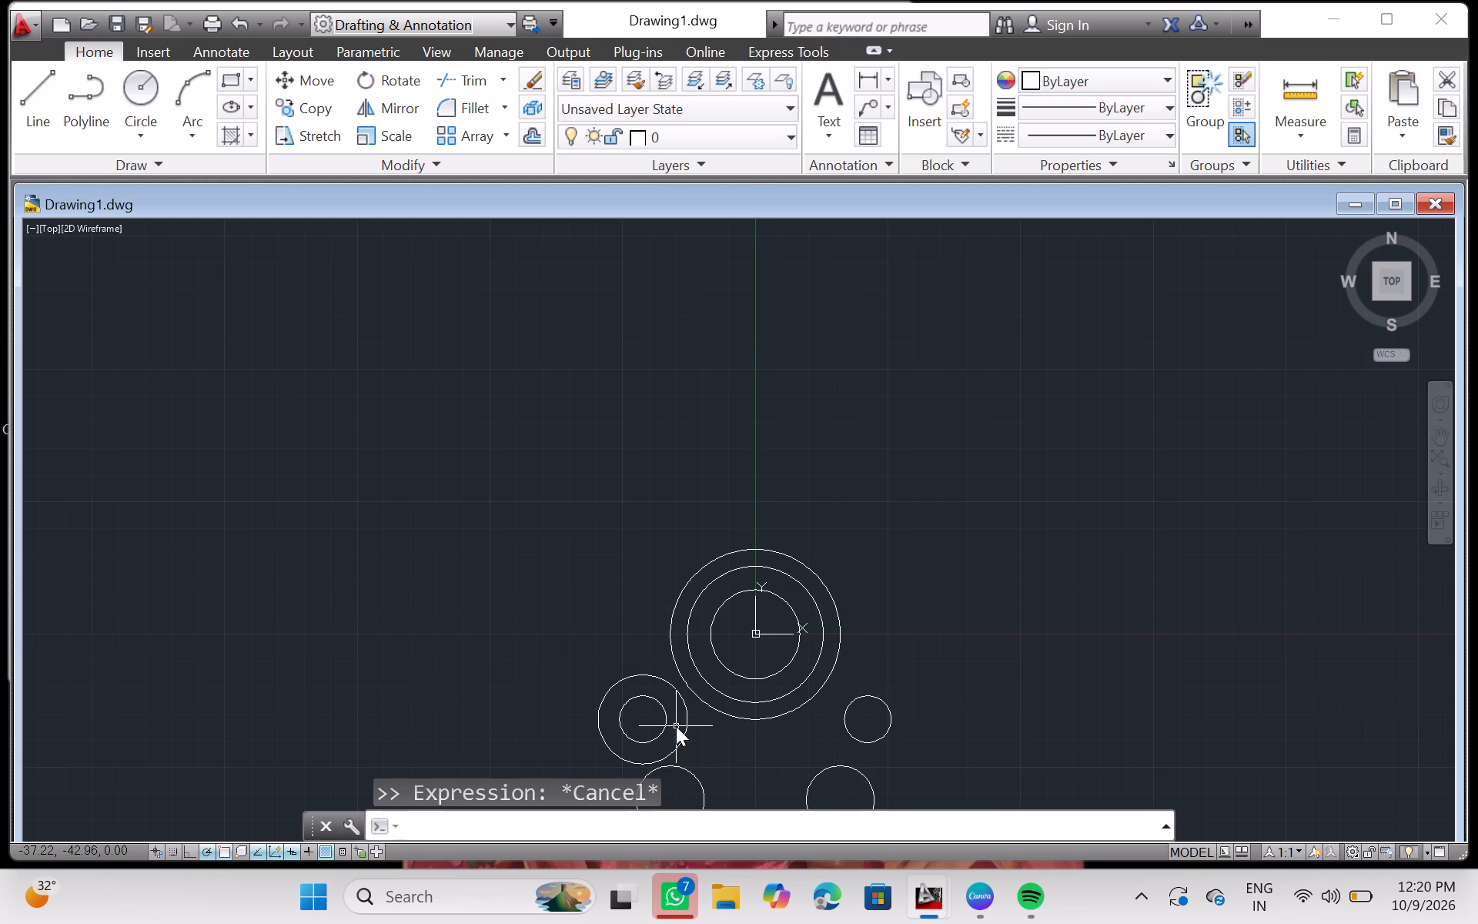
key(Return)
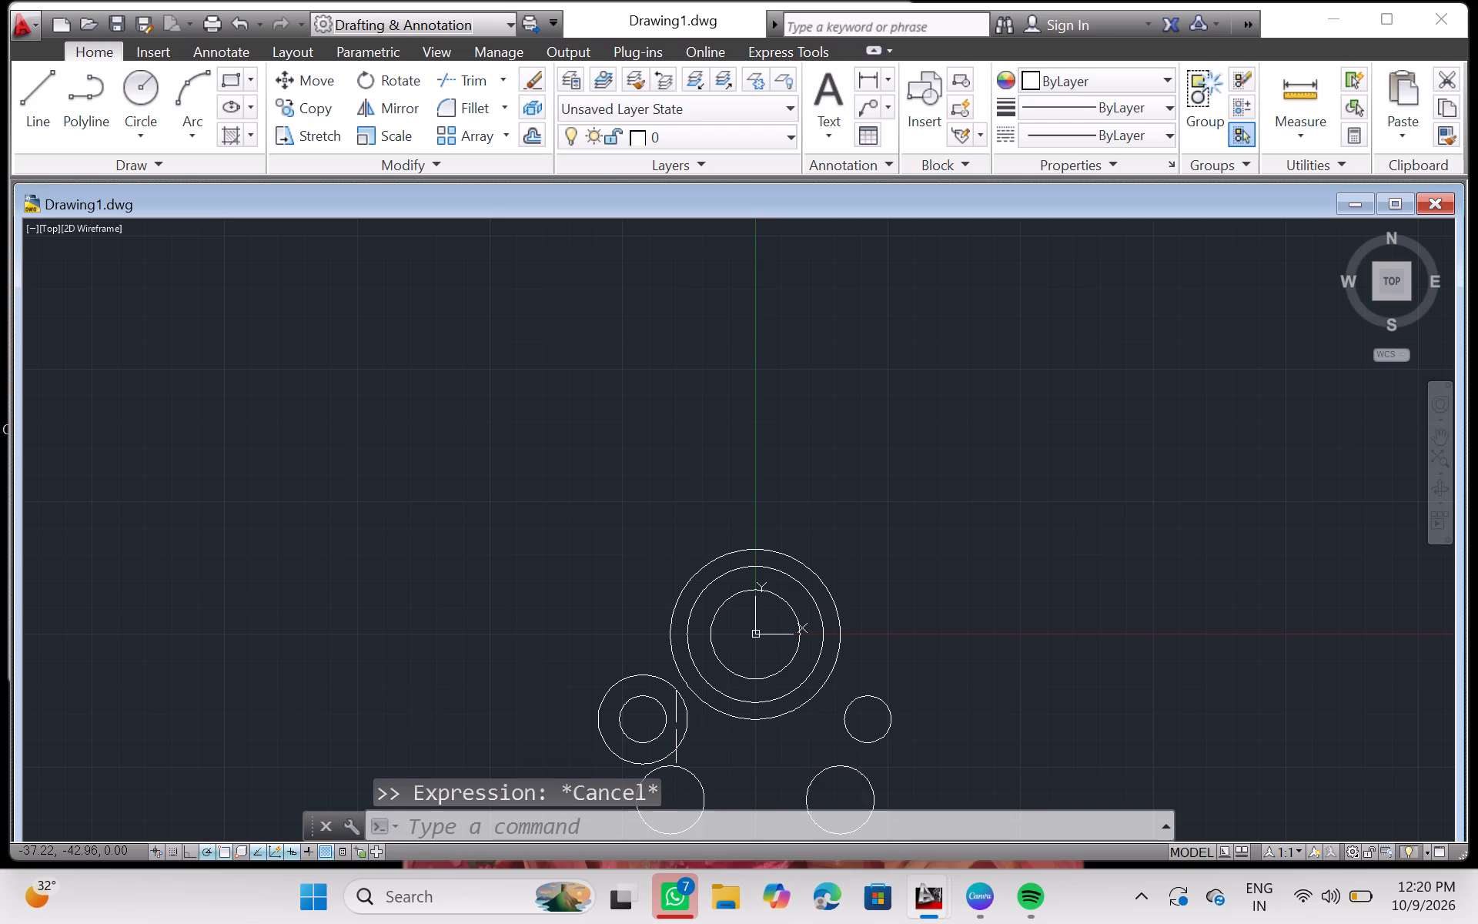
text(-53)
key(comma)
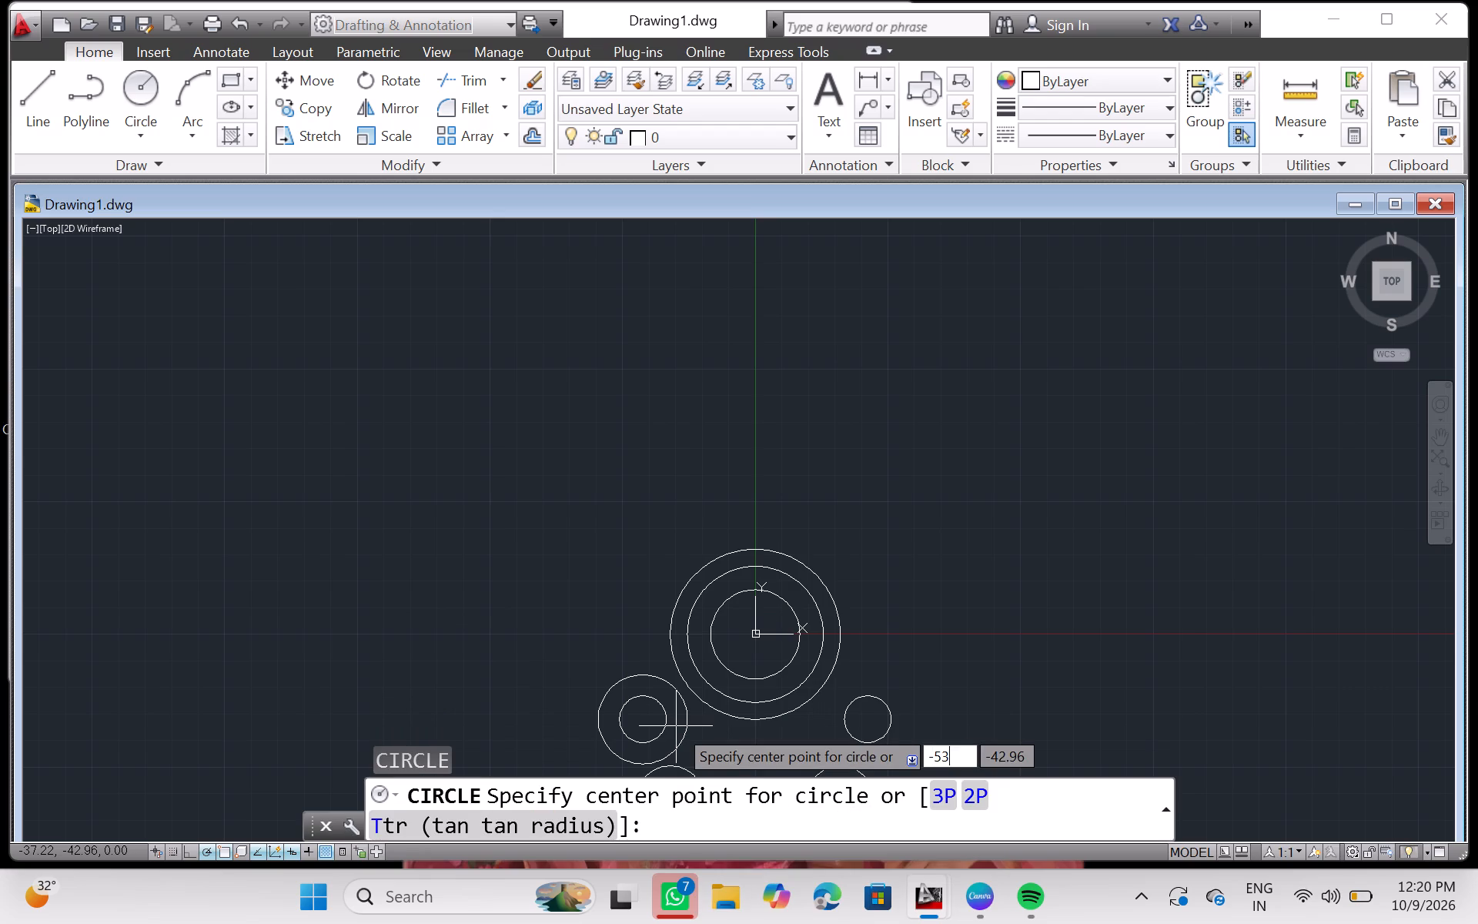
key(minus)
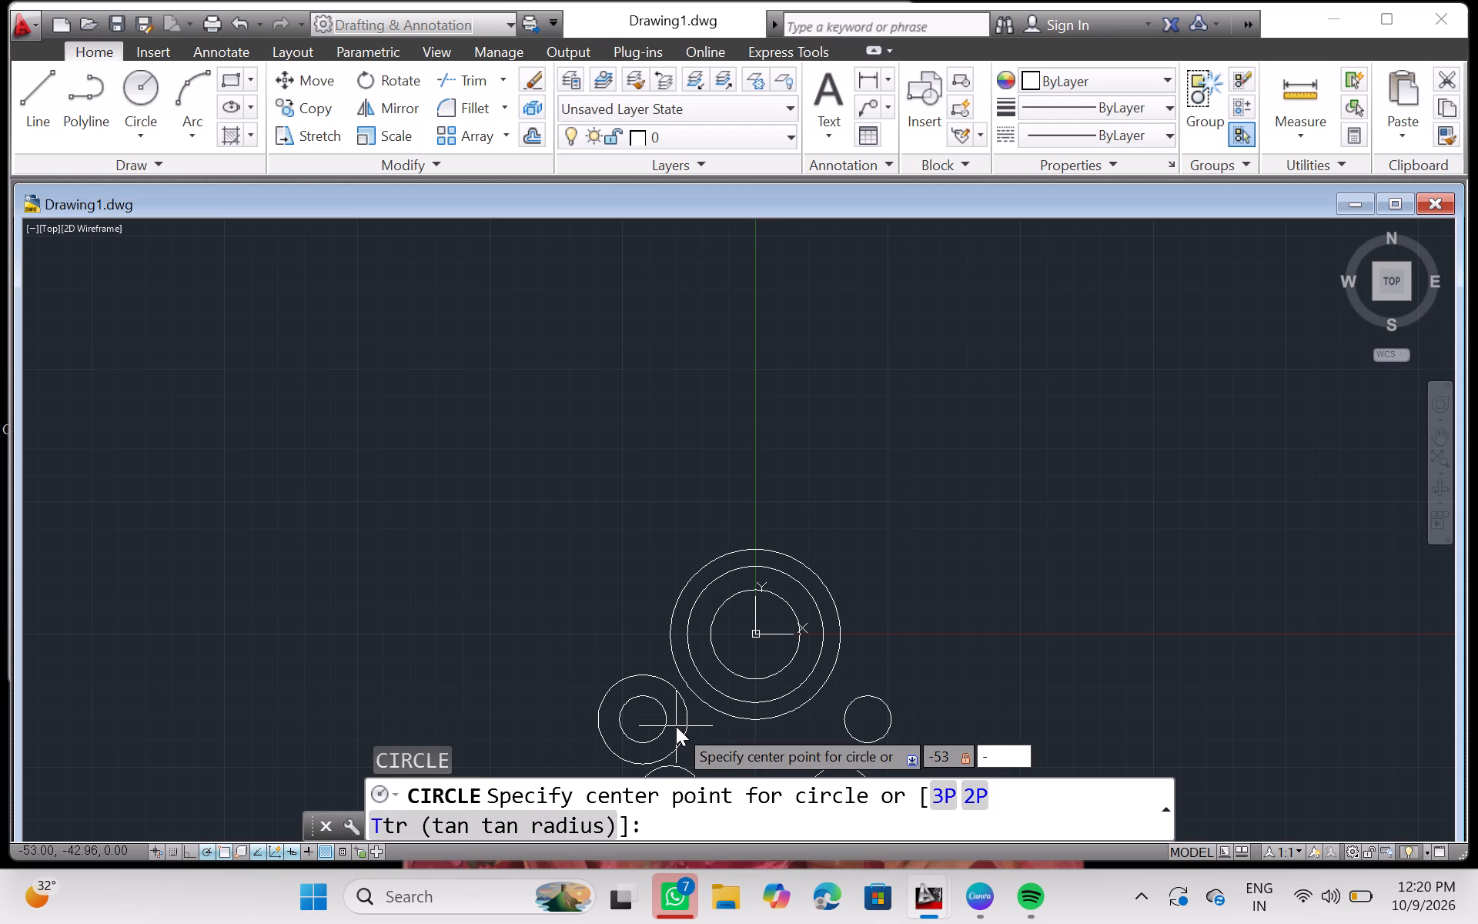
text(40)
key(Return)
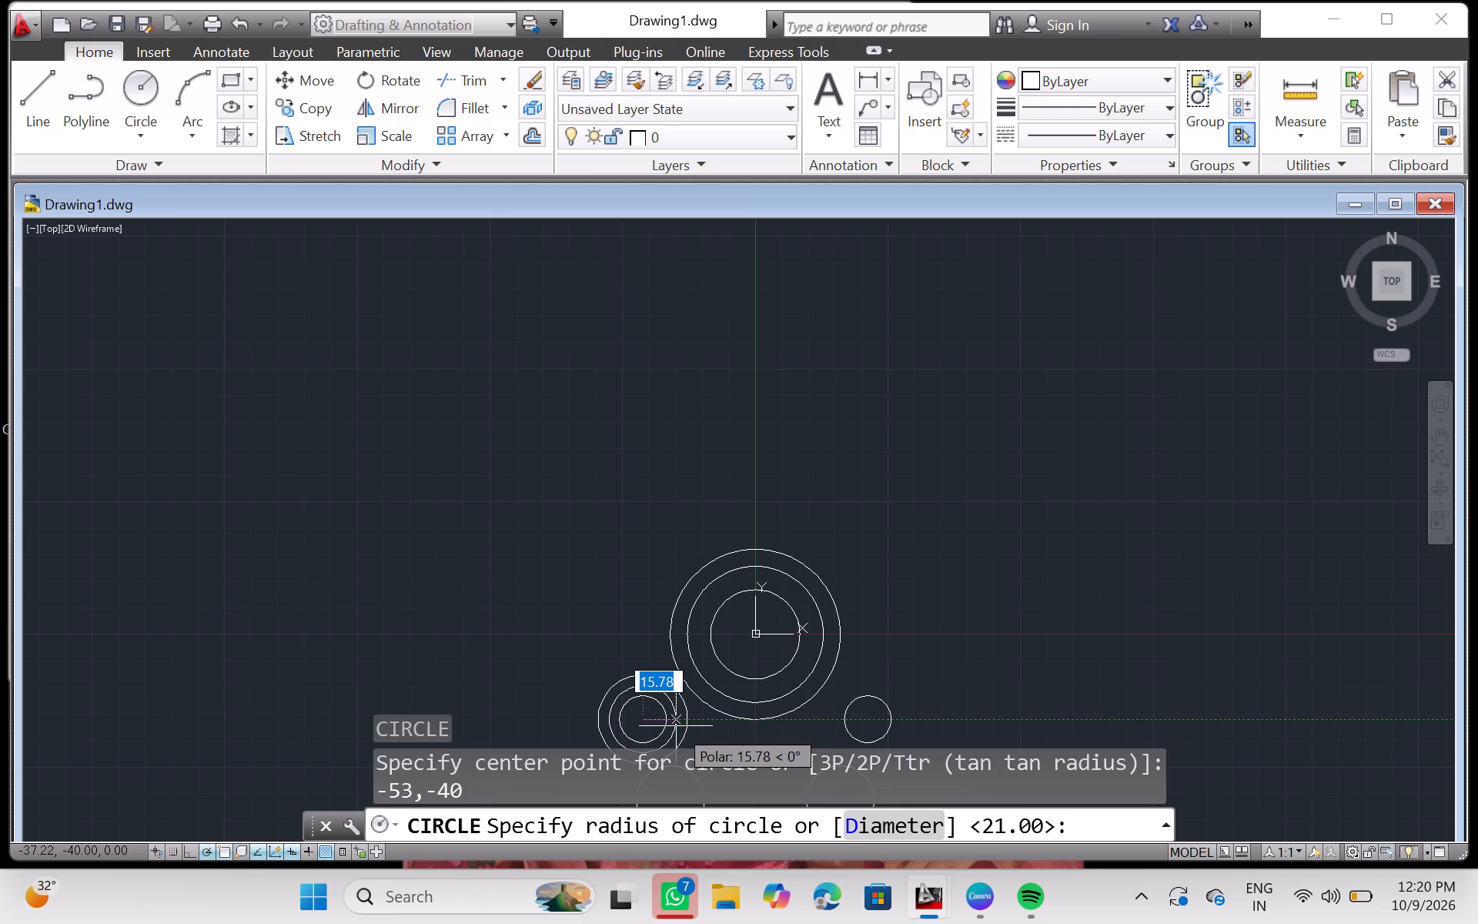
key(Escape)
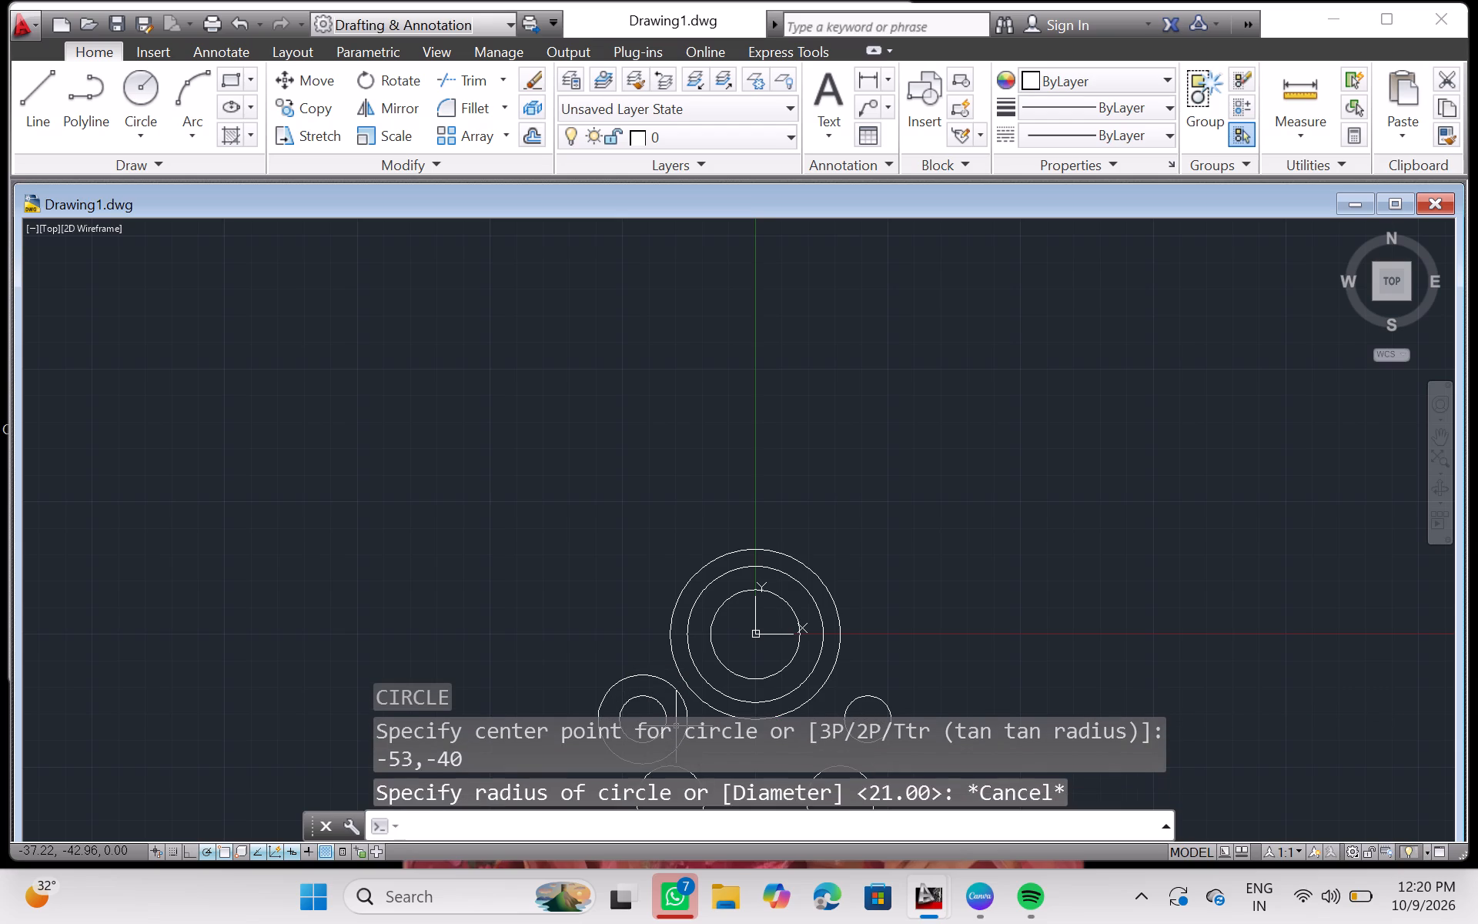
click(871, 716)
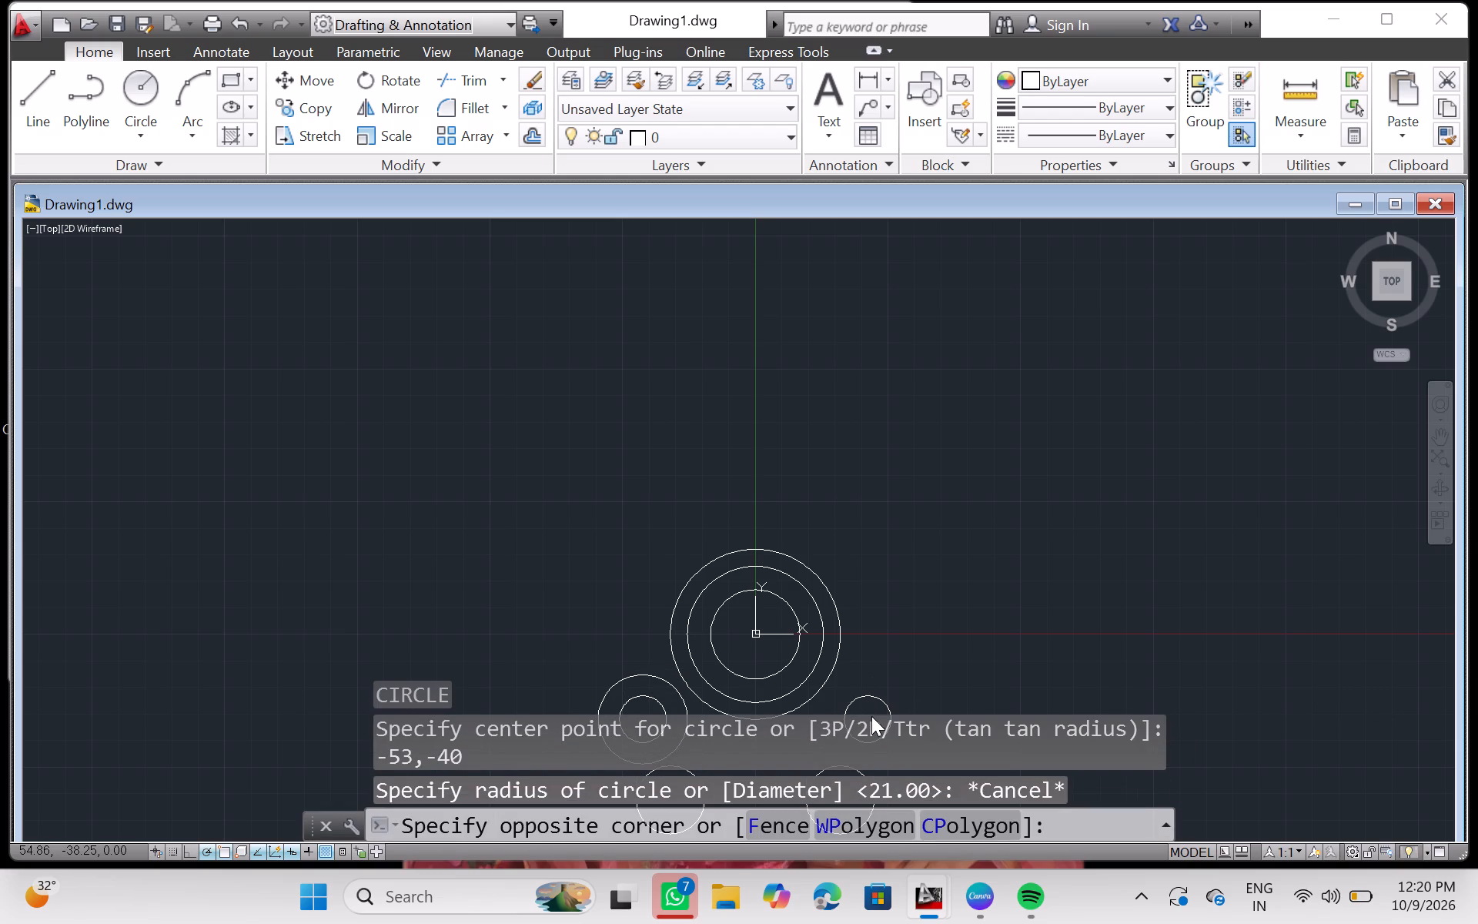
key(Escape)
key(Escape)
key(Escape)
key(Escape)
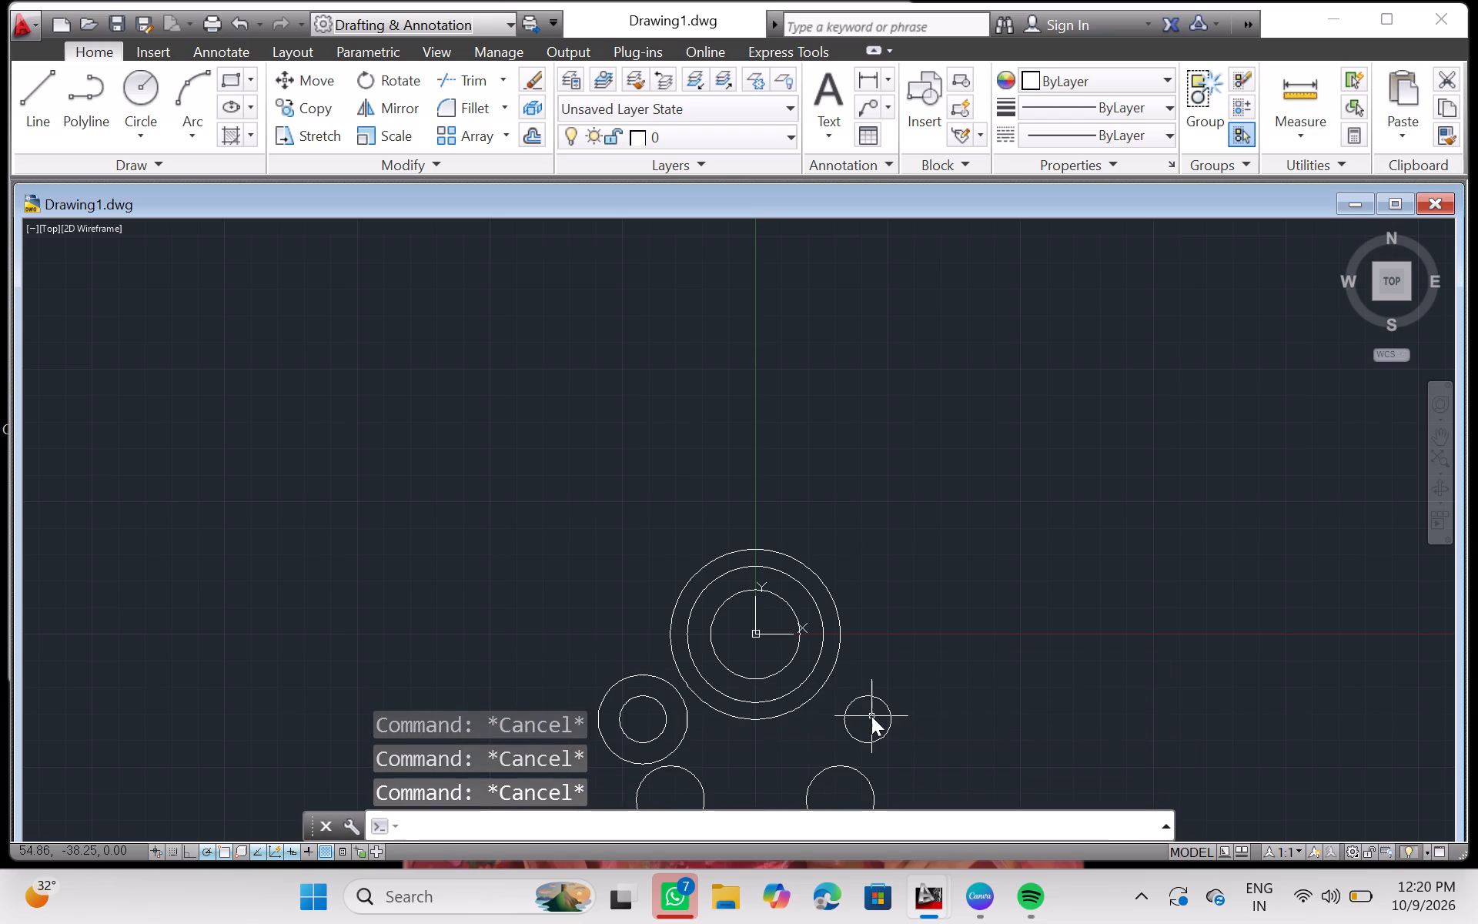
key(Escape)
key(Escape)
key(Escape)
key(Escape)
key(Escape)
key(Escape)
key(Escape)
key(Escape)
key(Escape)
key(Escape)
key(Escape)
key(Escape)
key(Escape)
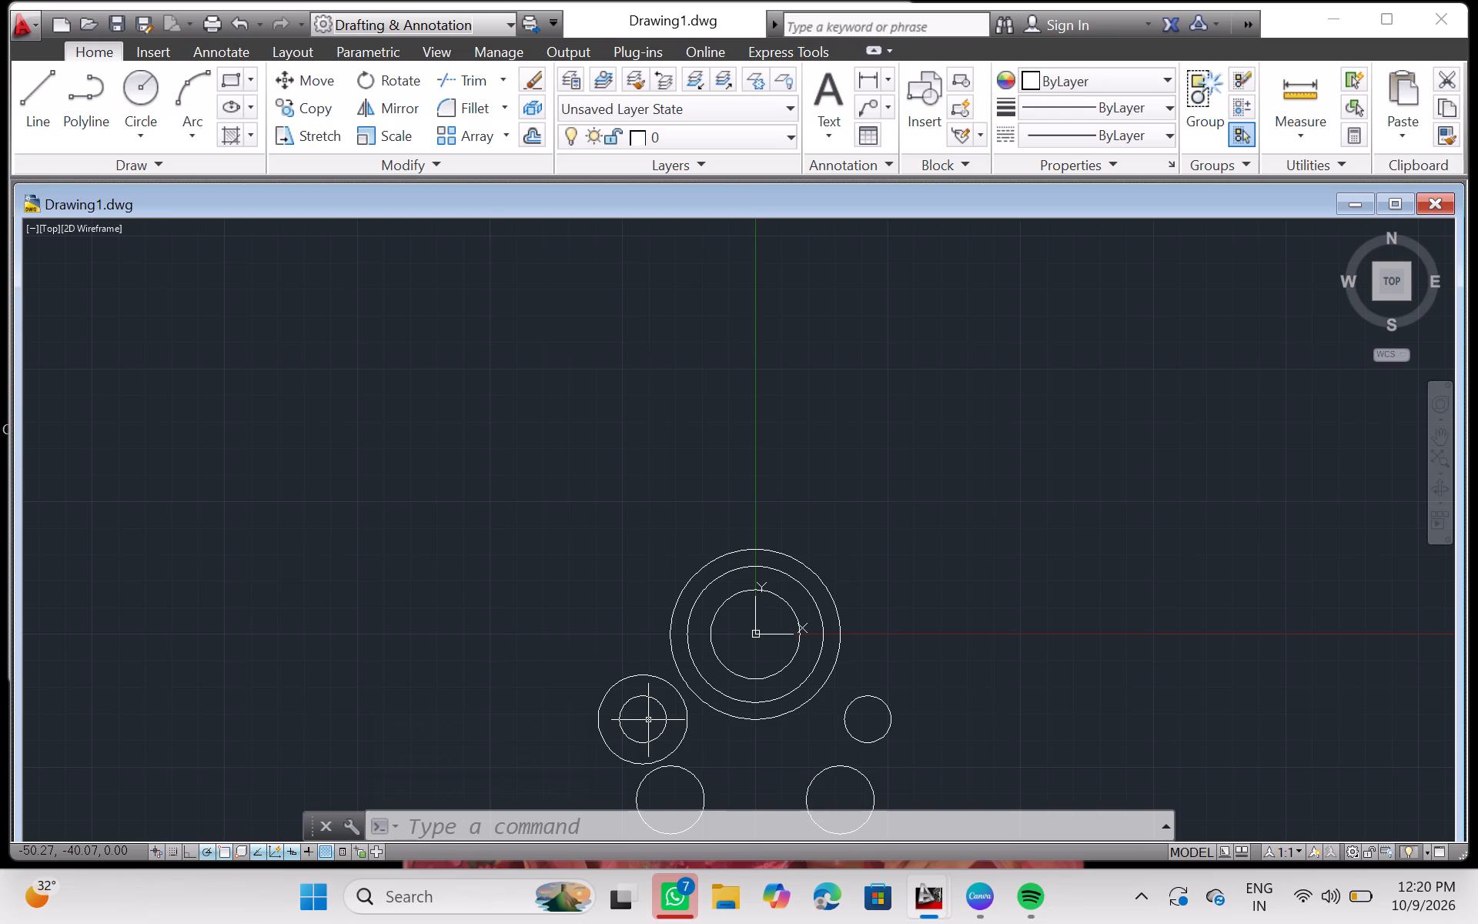
Draw a circle with radius 11 centred at -53,-40, inside the radius 21 circle.
key(c)
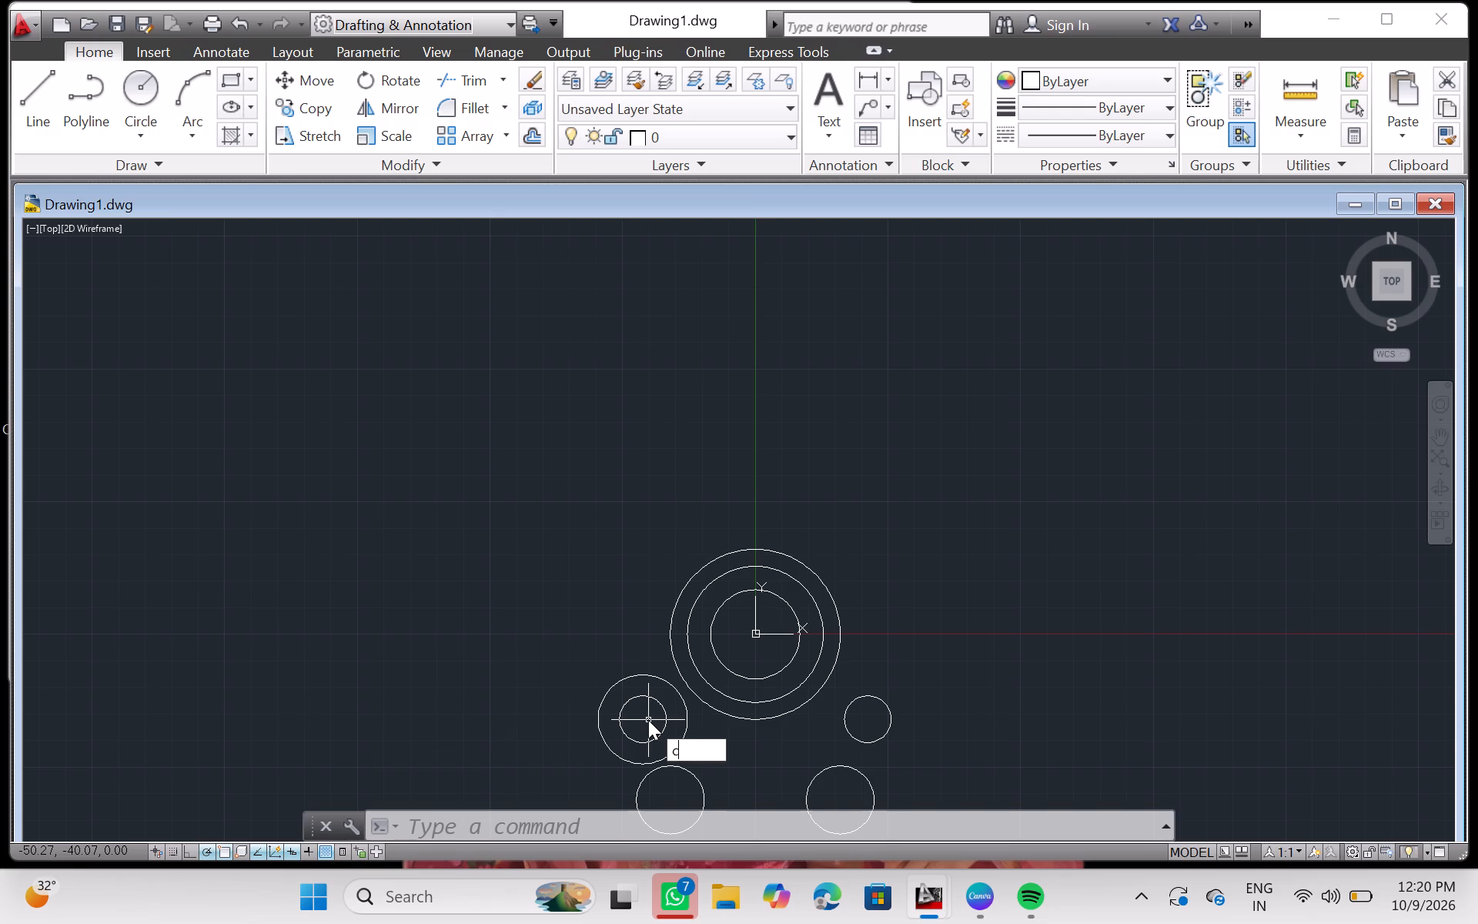
key(Return)
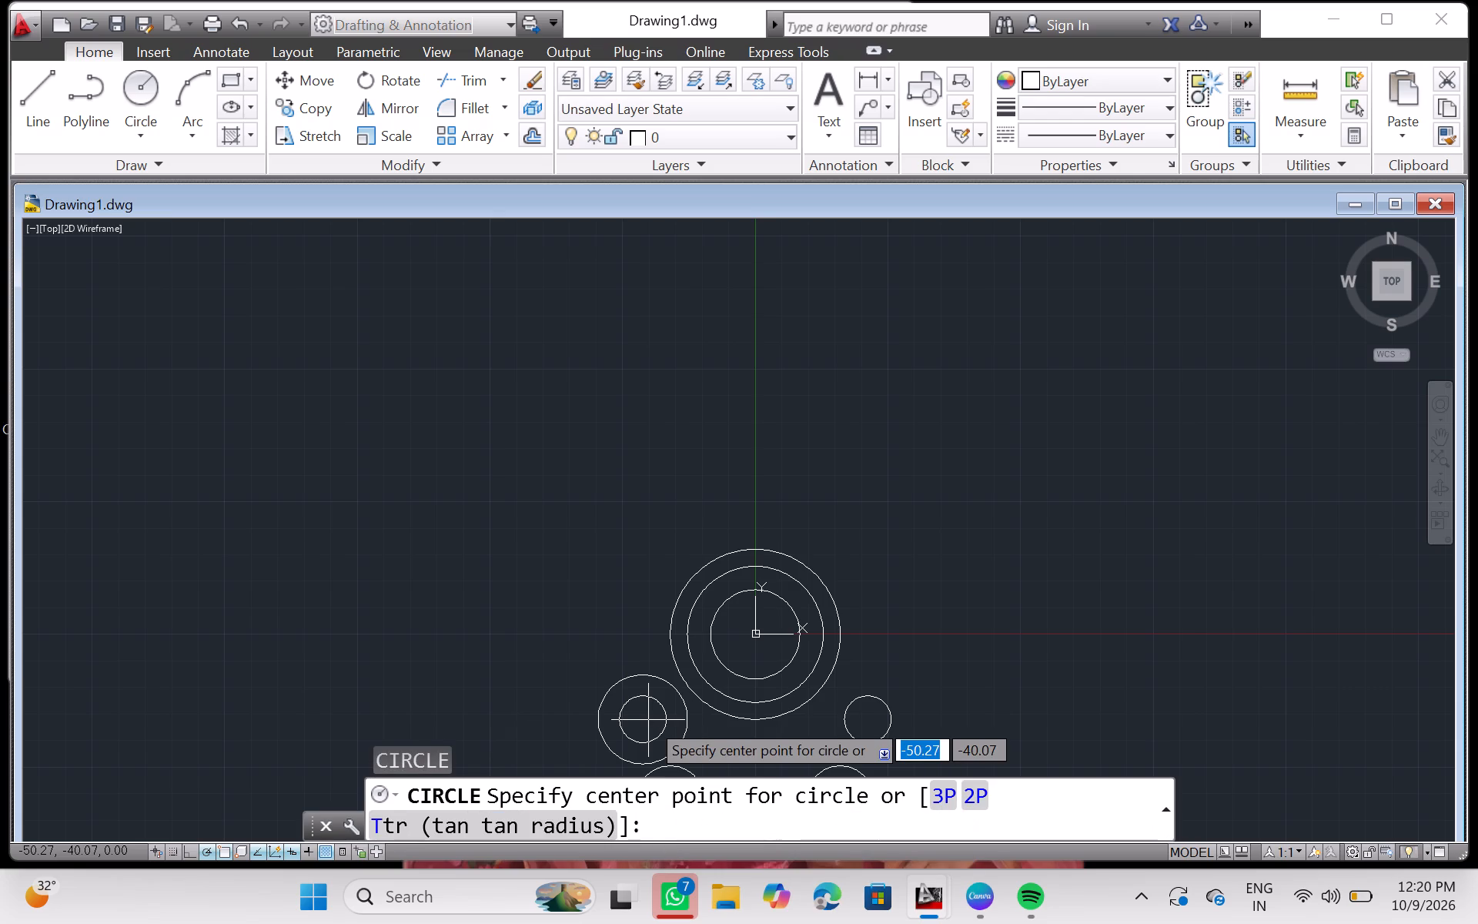
text(-53)
key(comma)
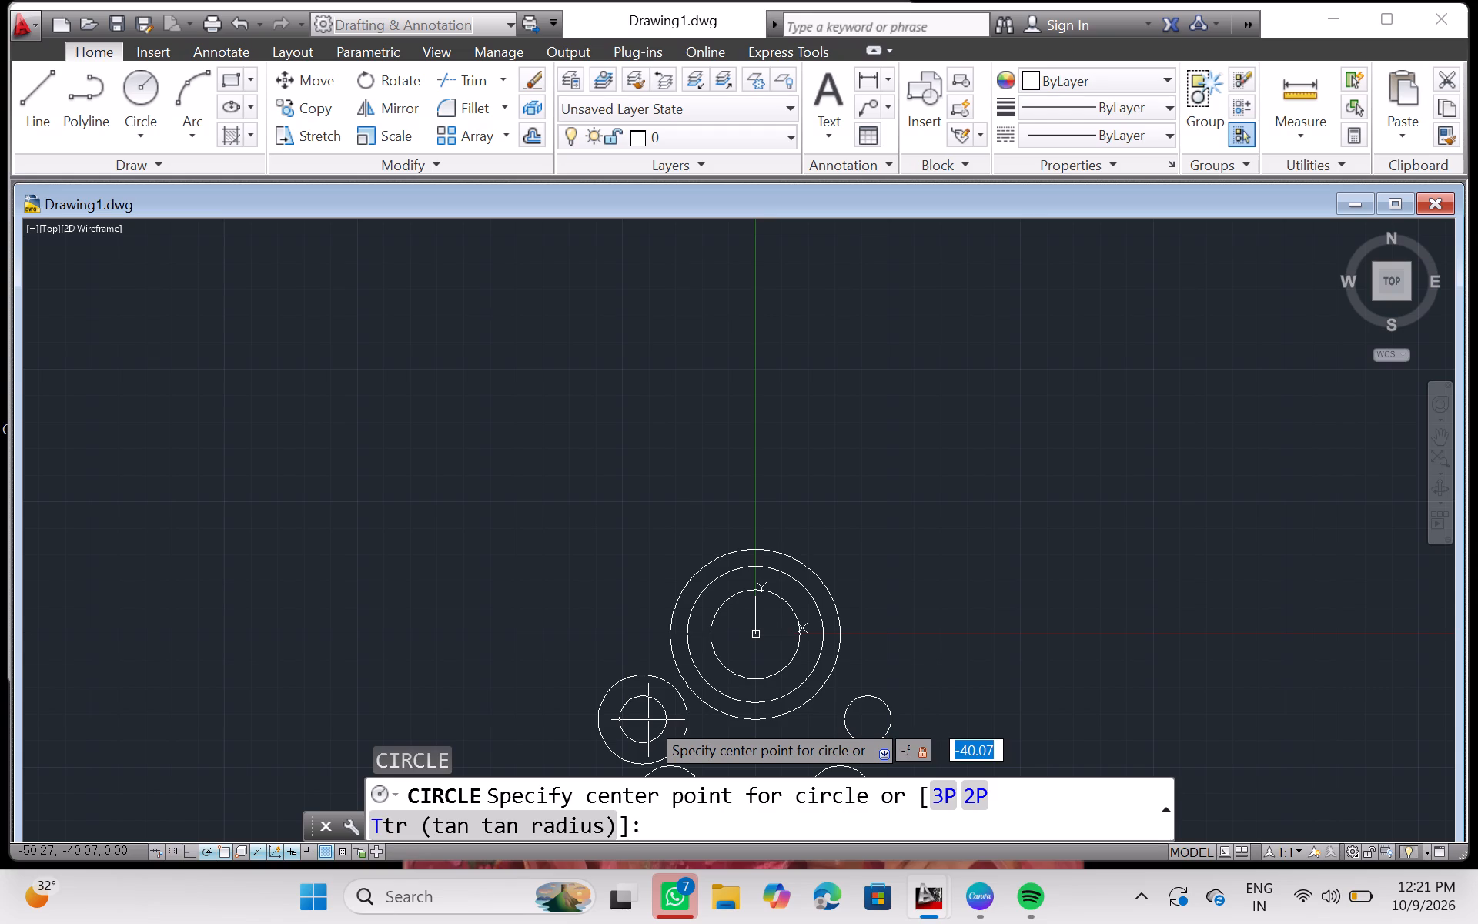
text(-40)
key(Return)
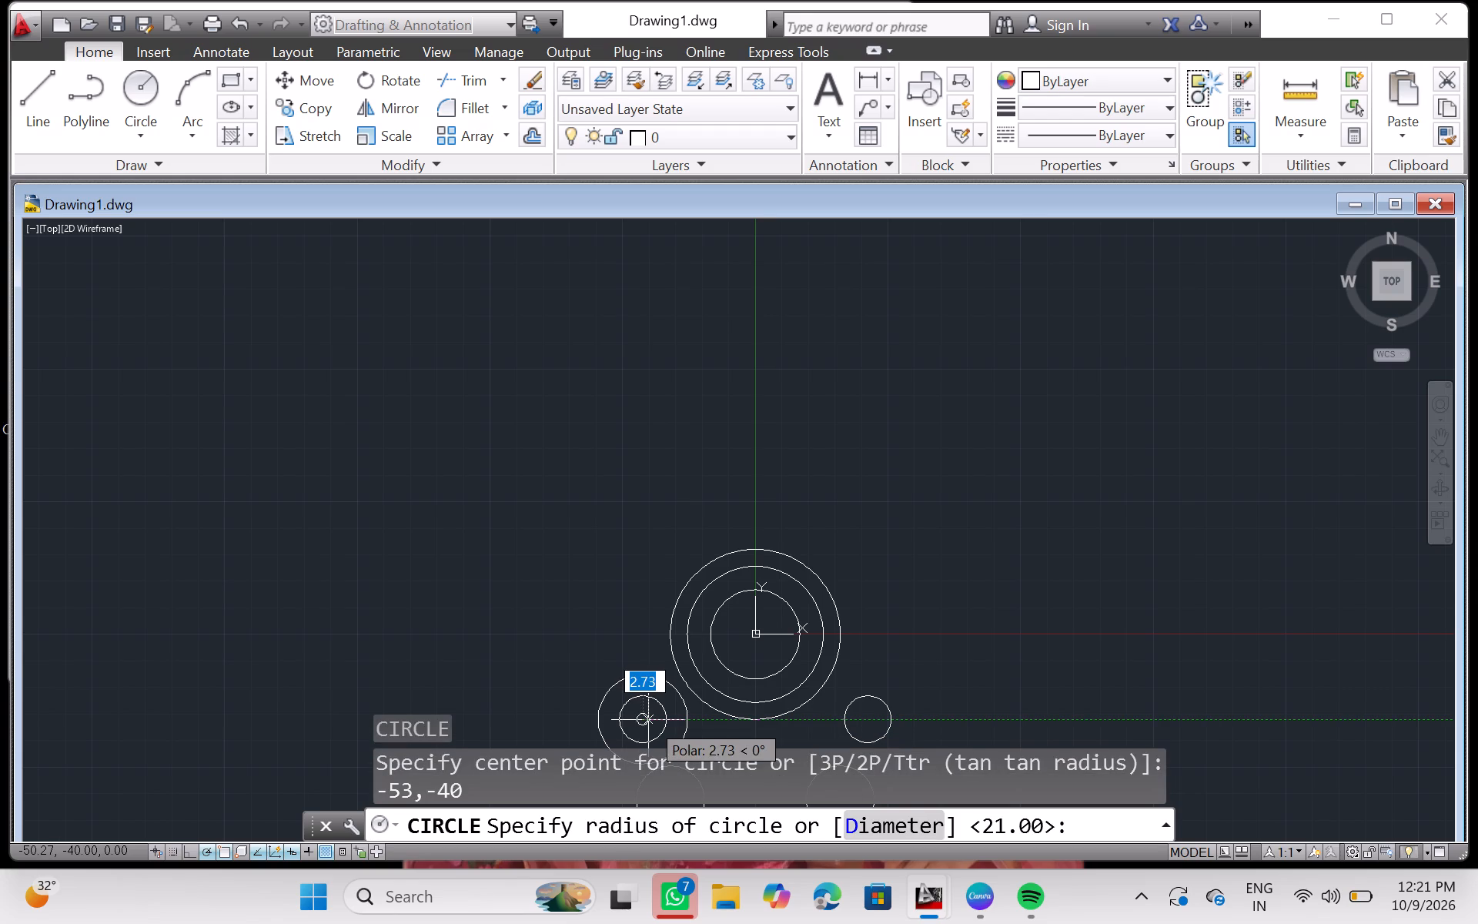
text(11)
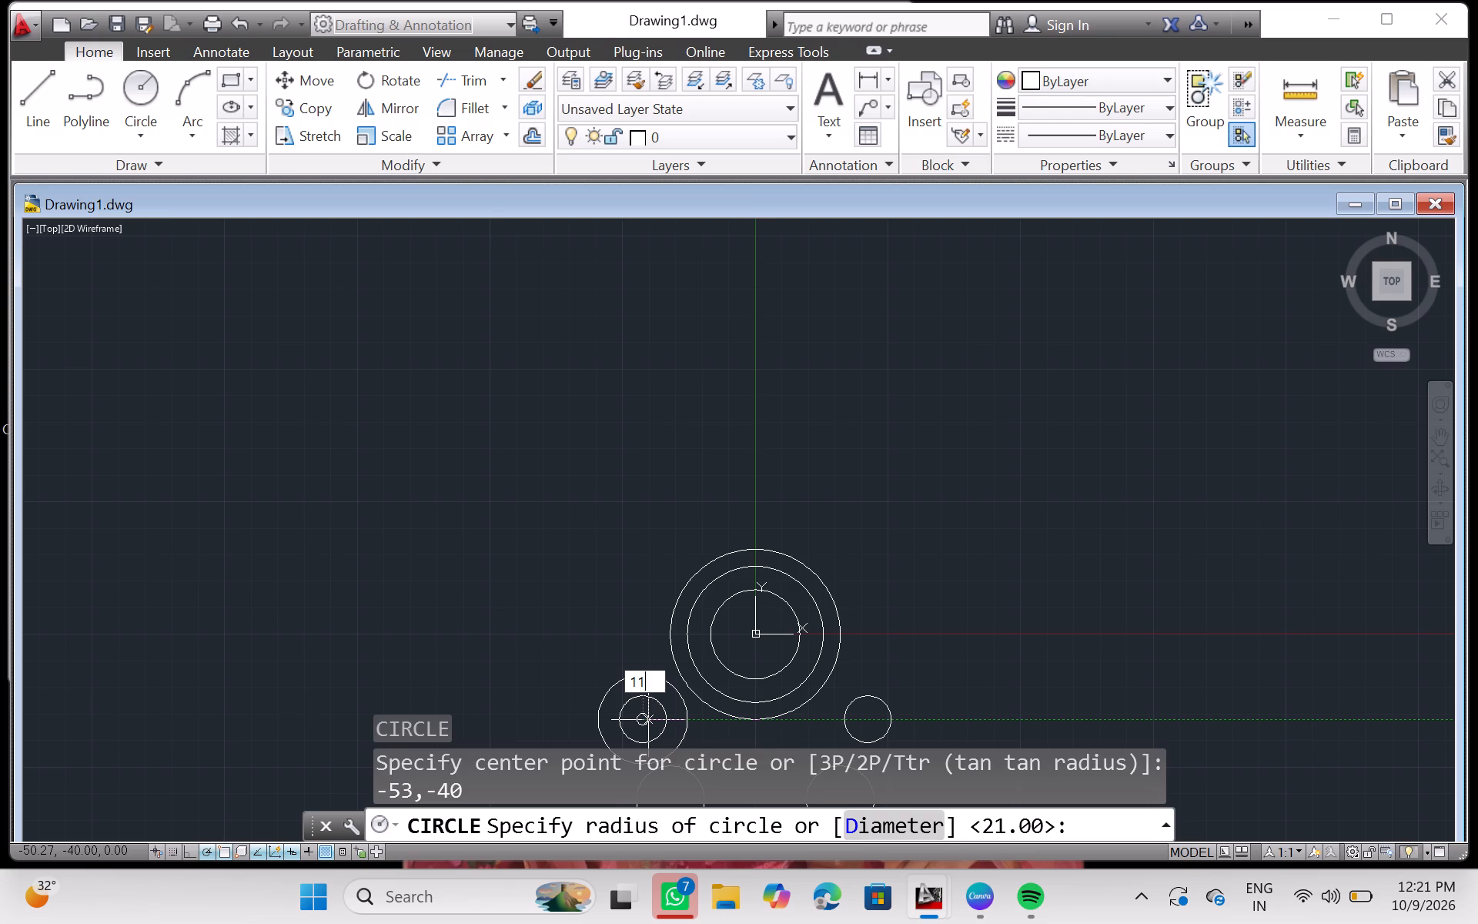
key(Return)
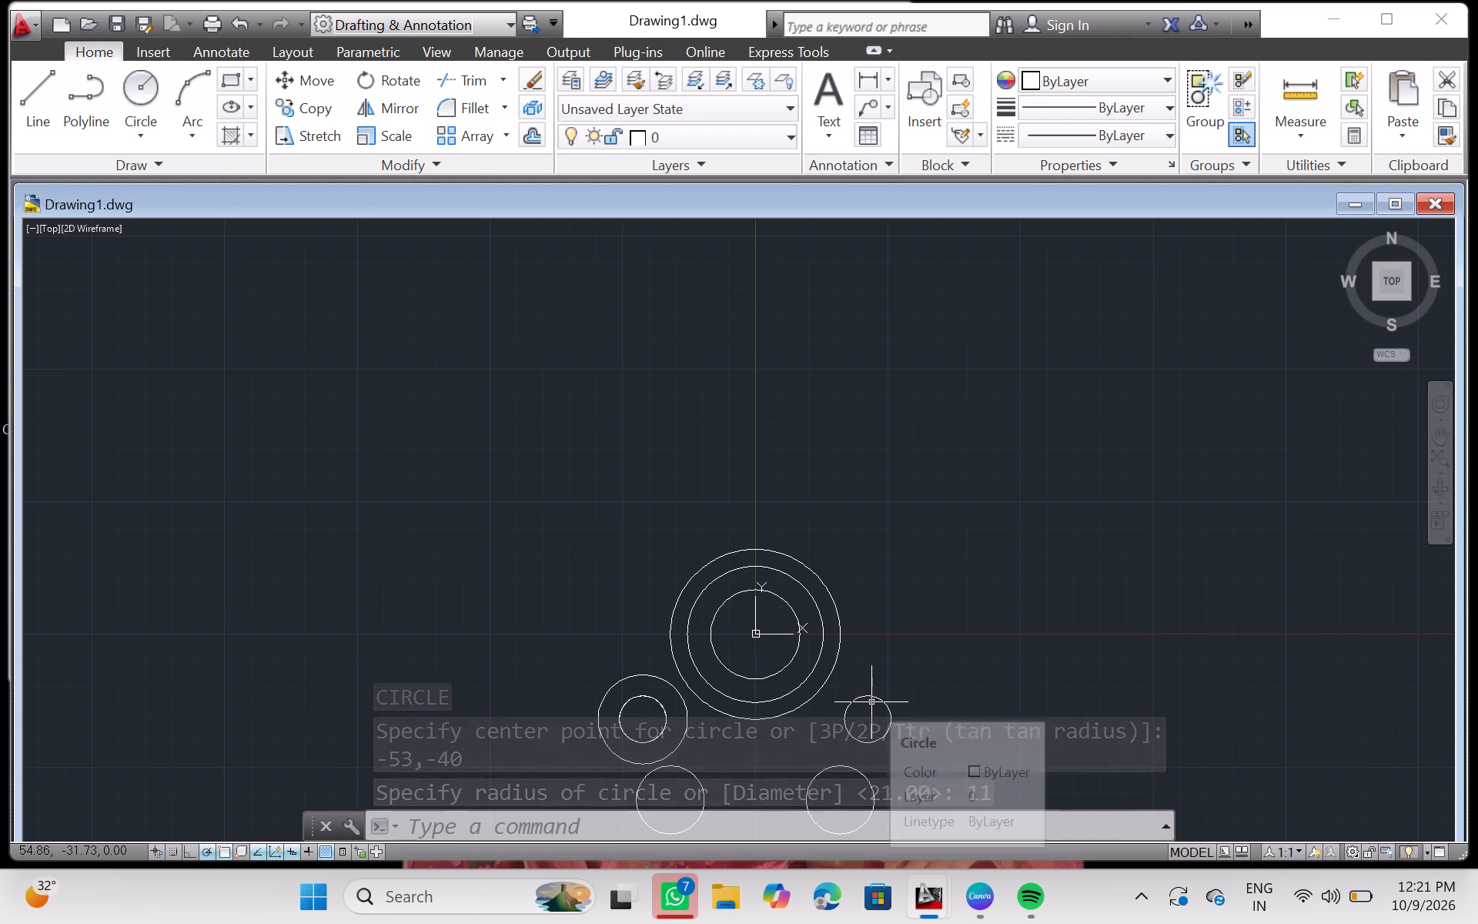
key(Escape)
key(Escape)
key(Escape)
key(Escape)
key(Escape)
key(Escape)
key(Escape)
key(Escape)
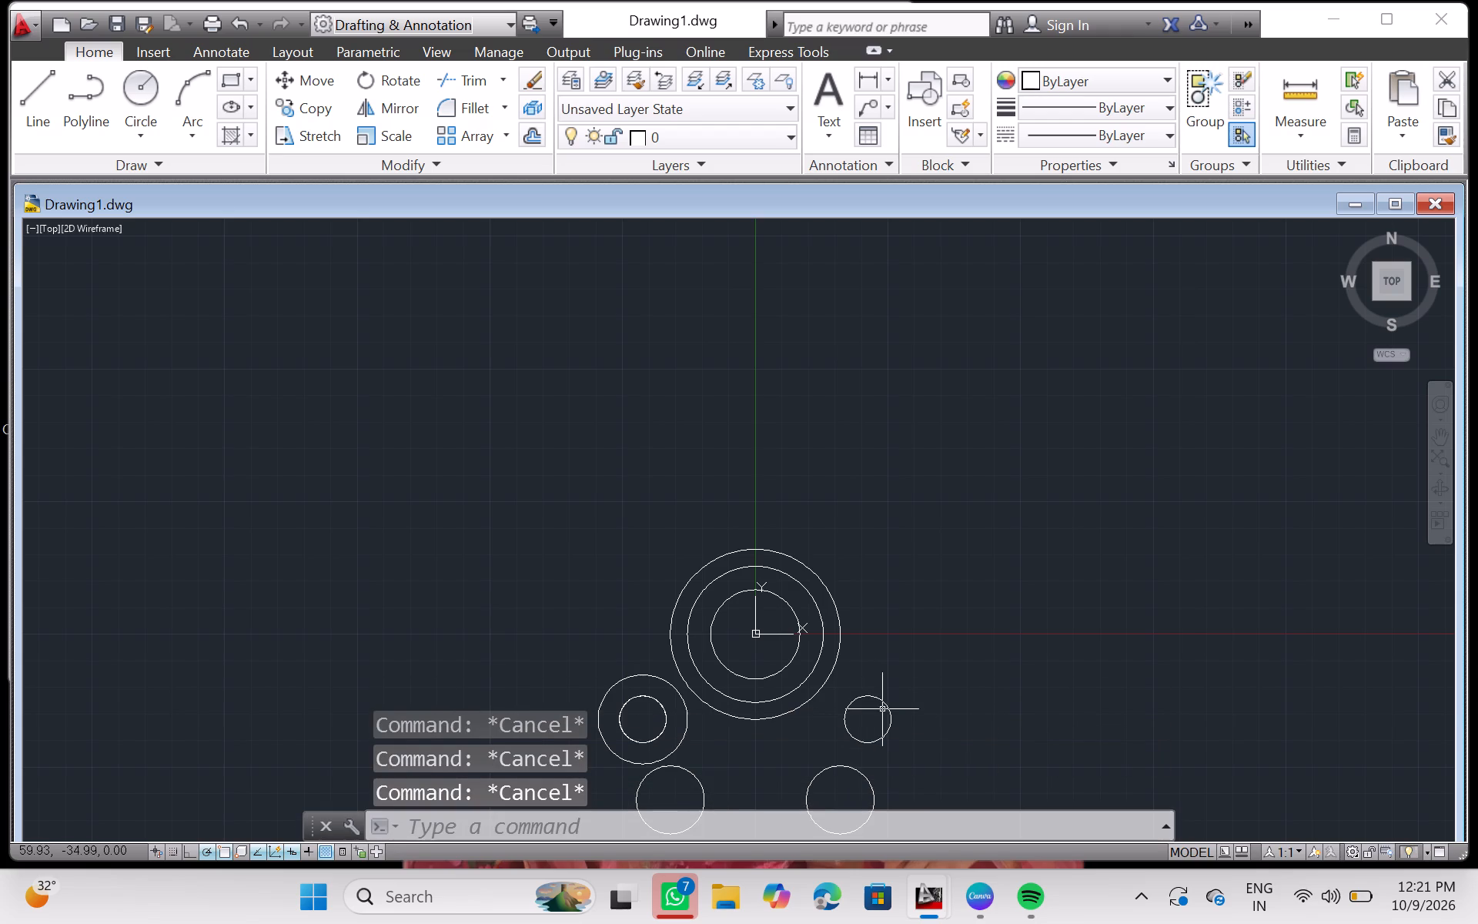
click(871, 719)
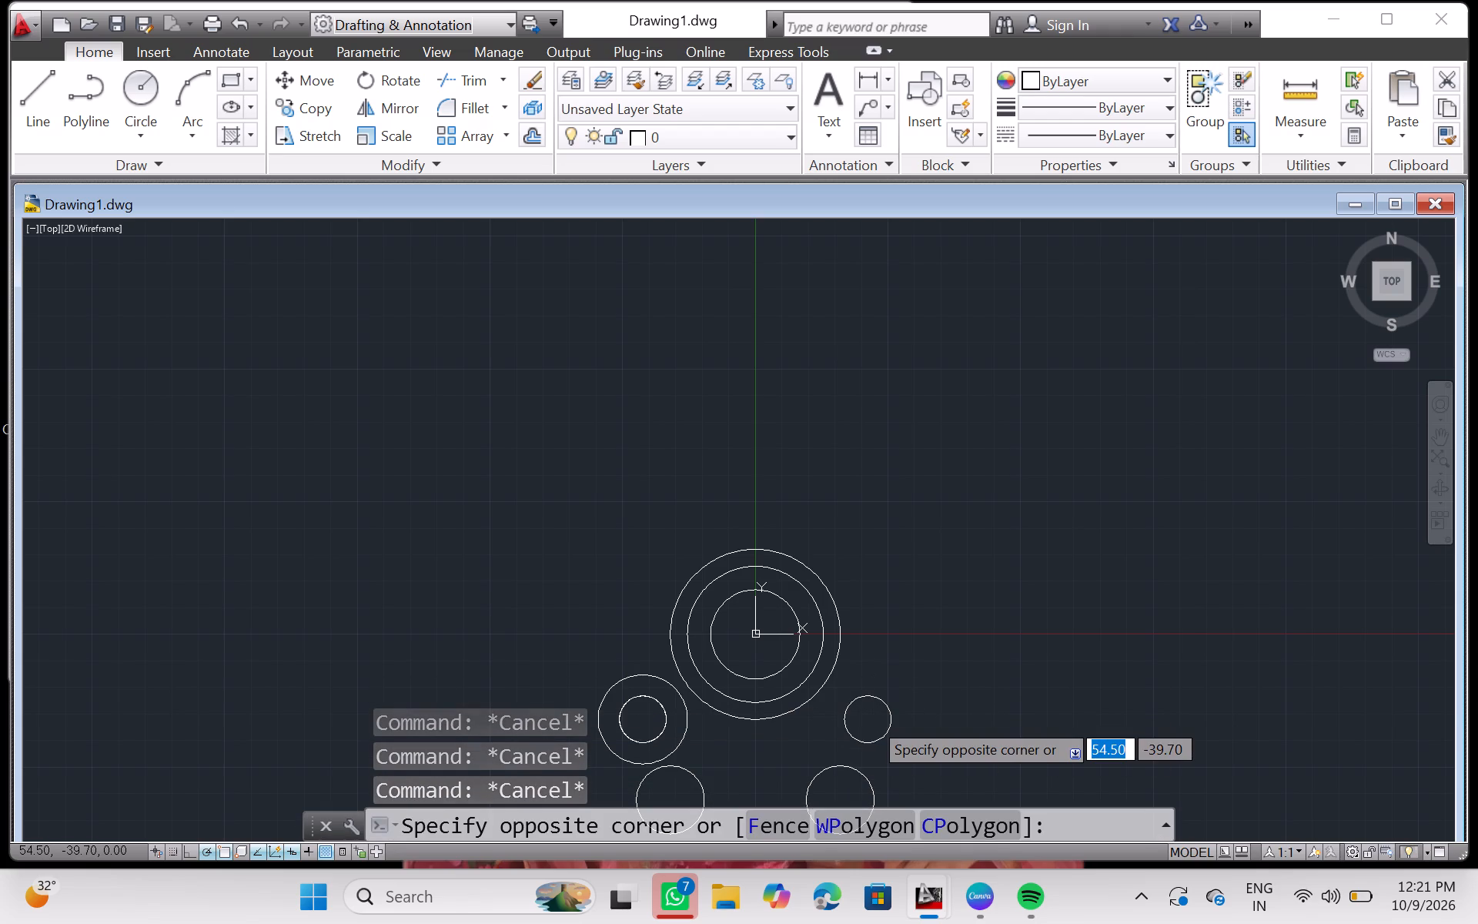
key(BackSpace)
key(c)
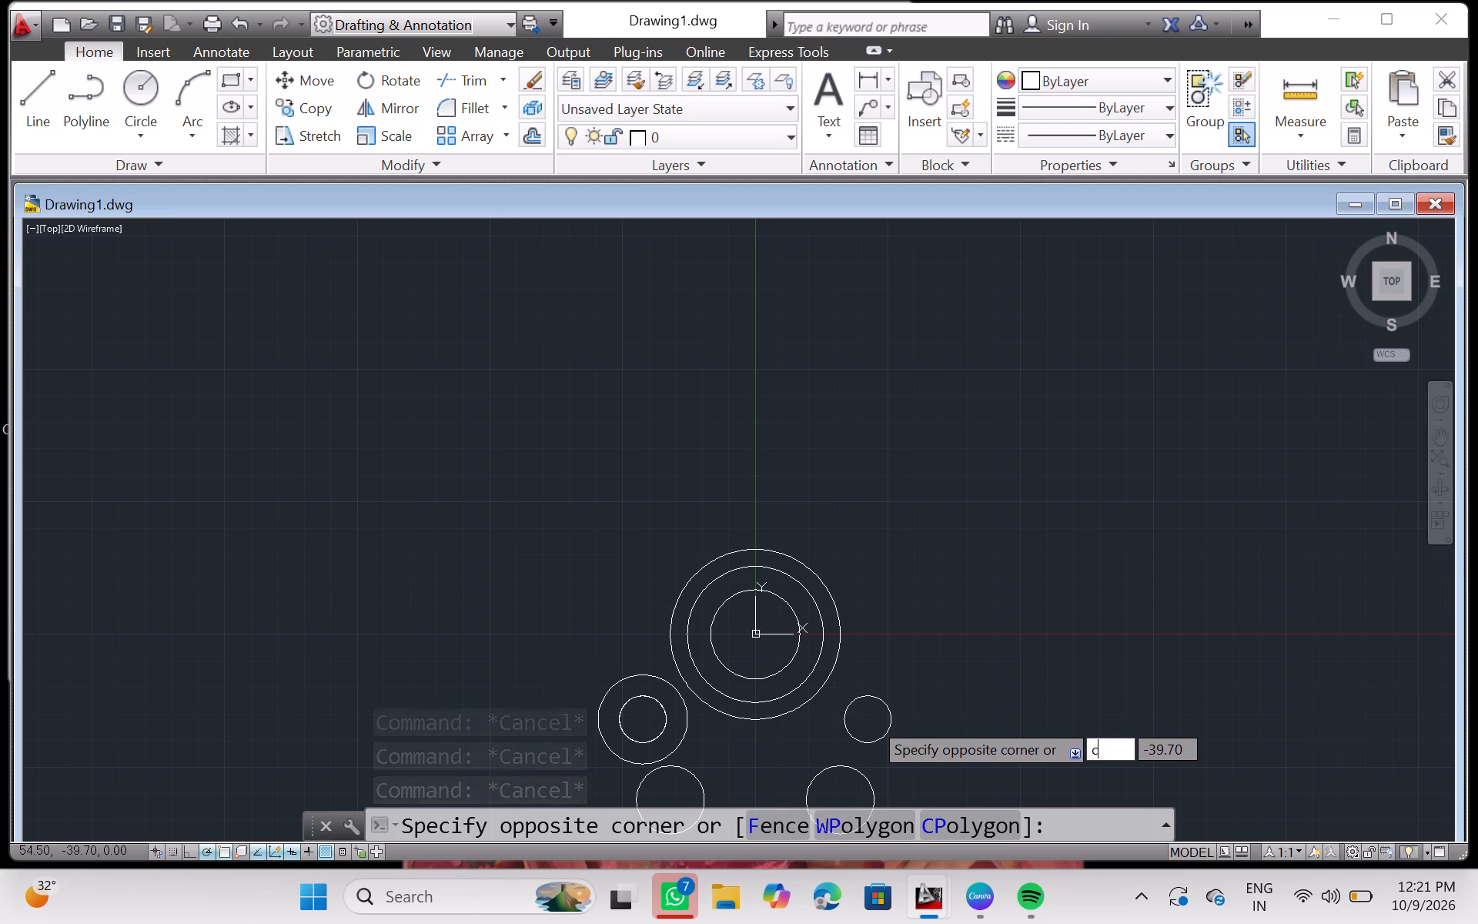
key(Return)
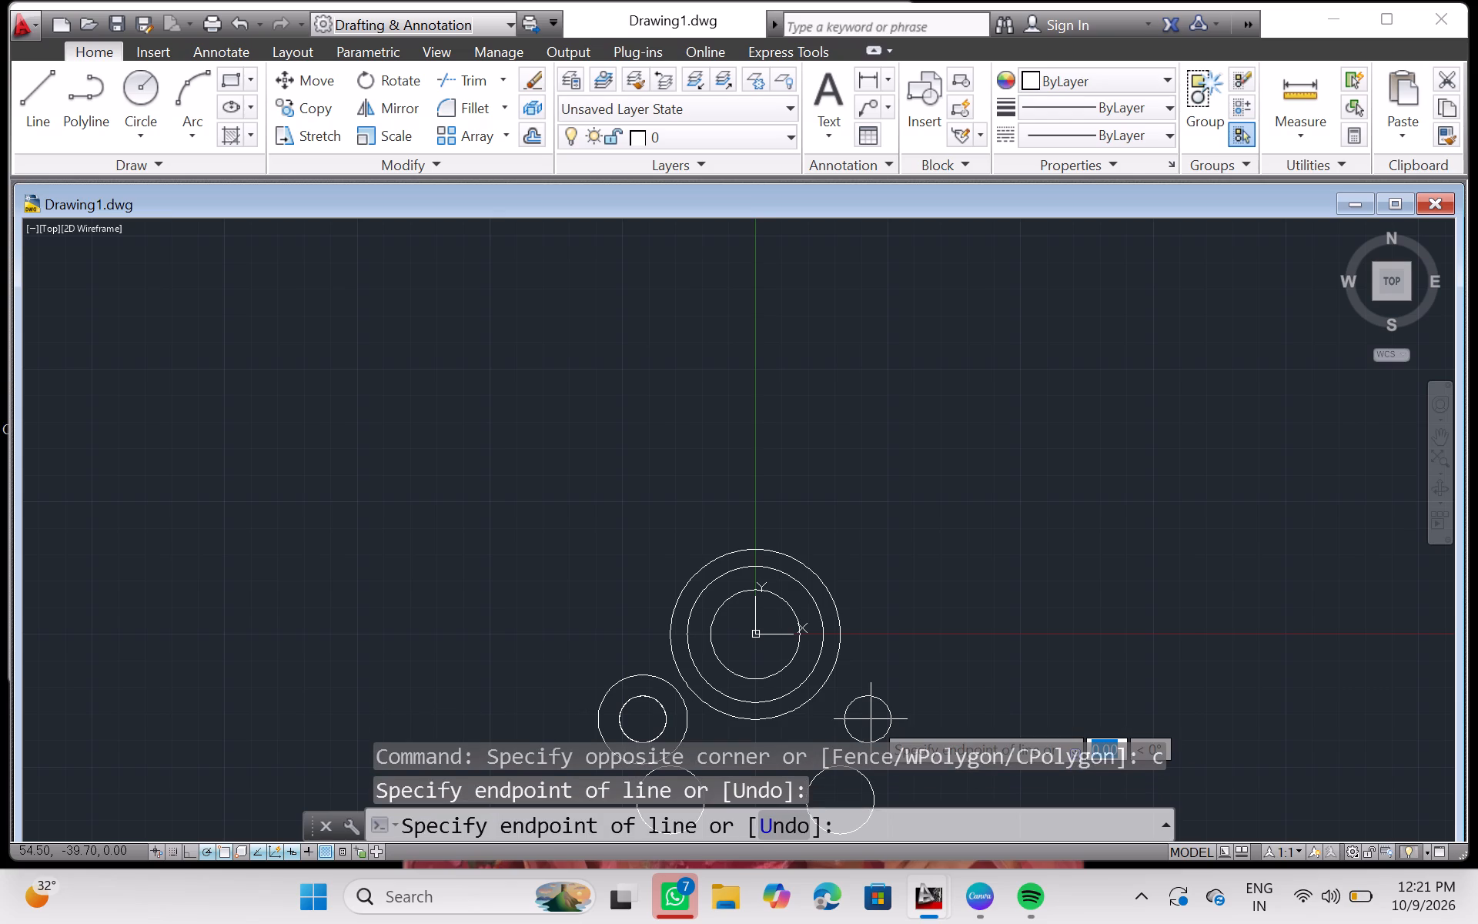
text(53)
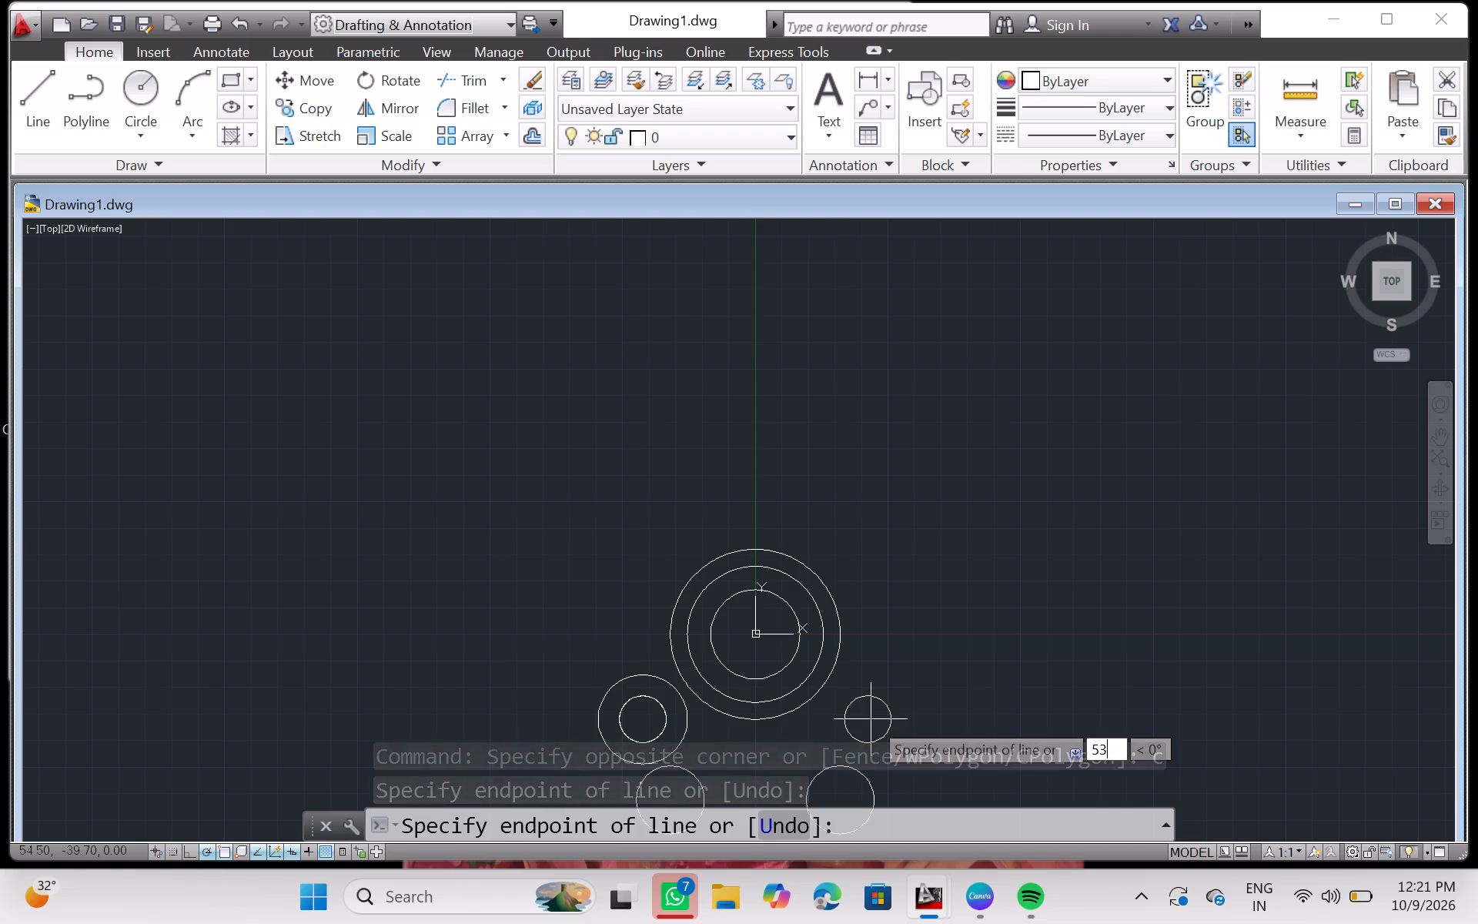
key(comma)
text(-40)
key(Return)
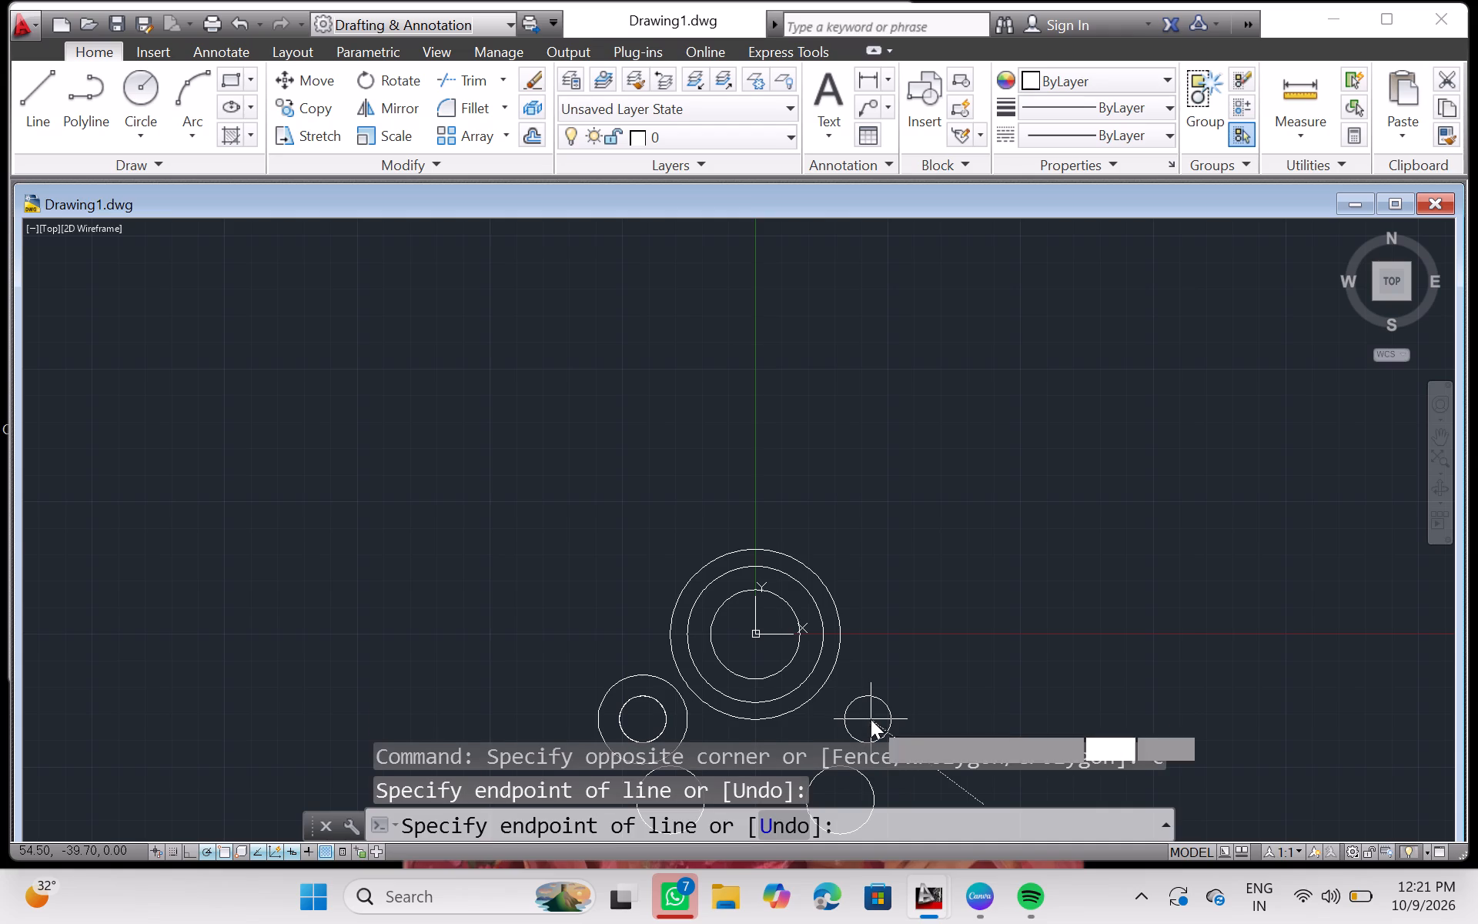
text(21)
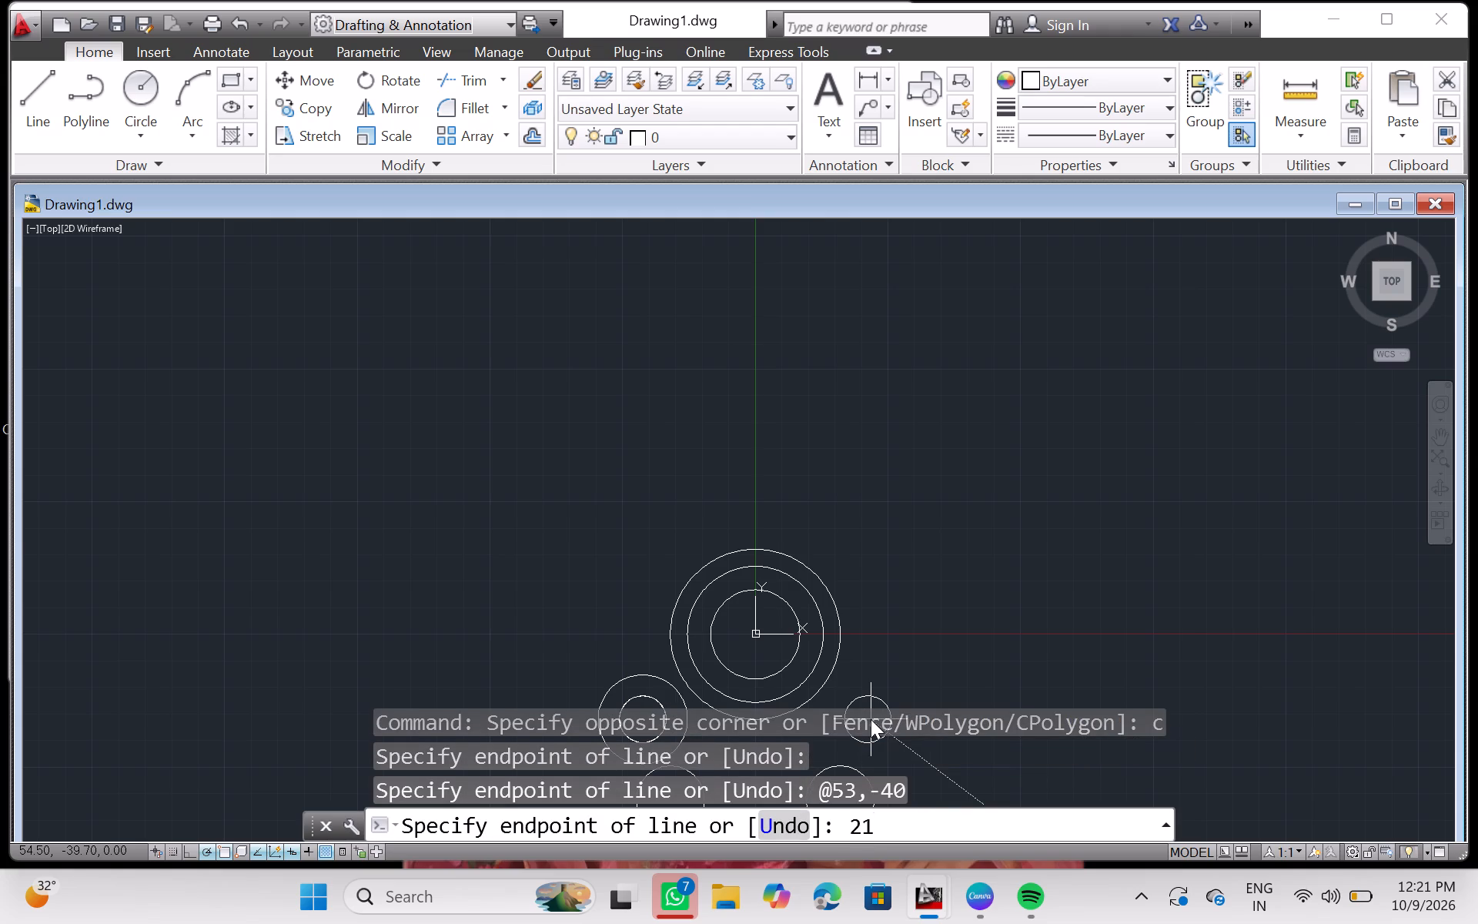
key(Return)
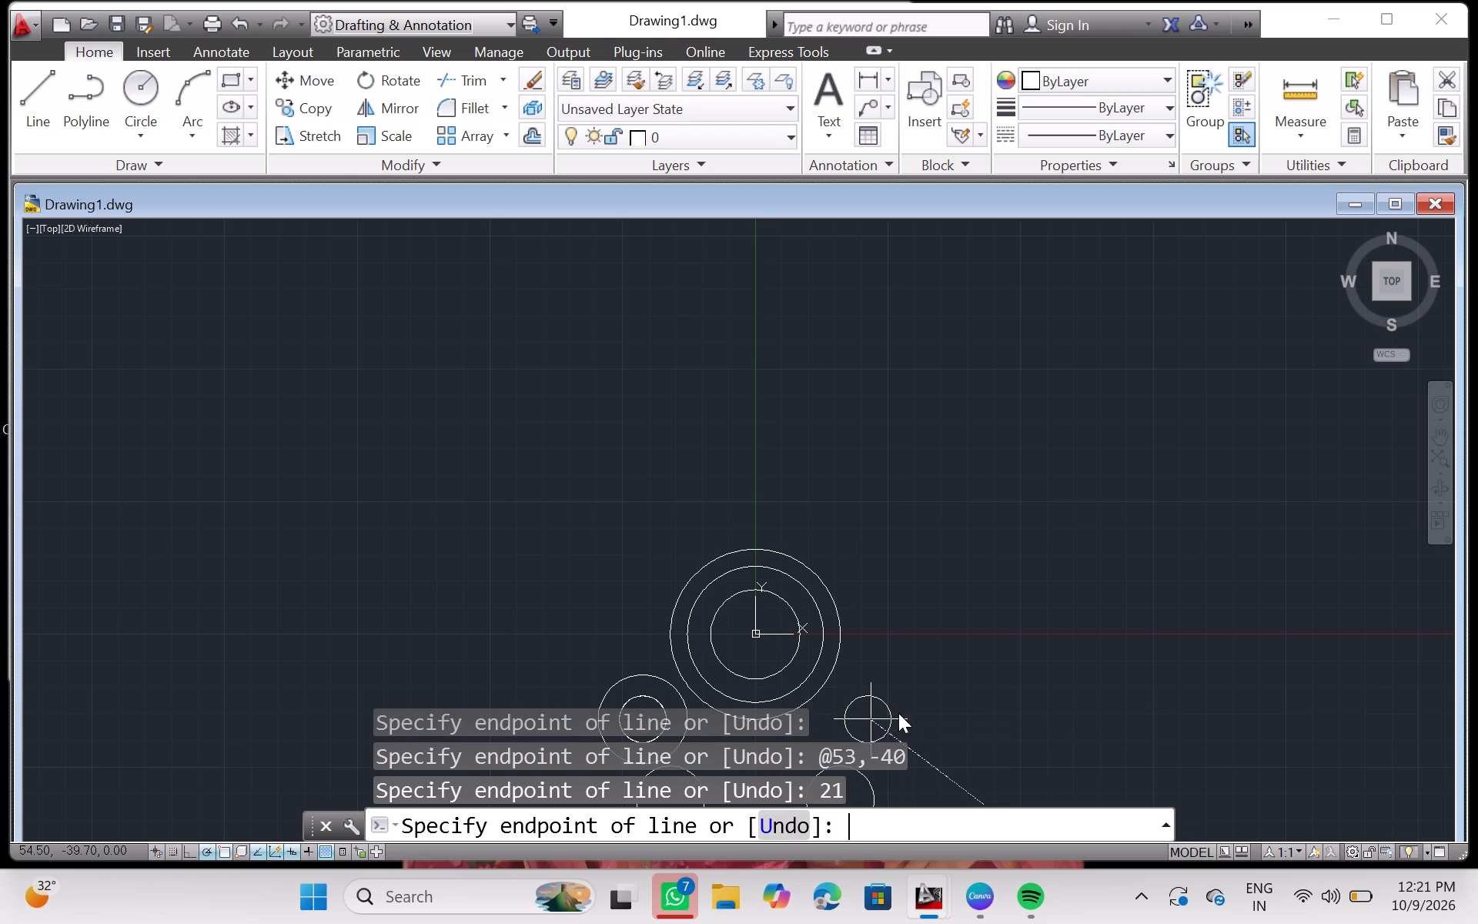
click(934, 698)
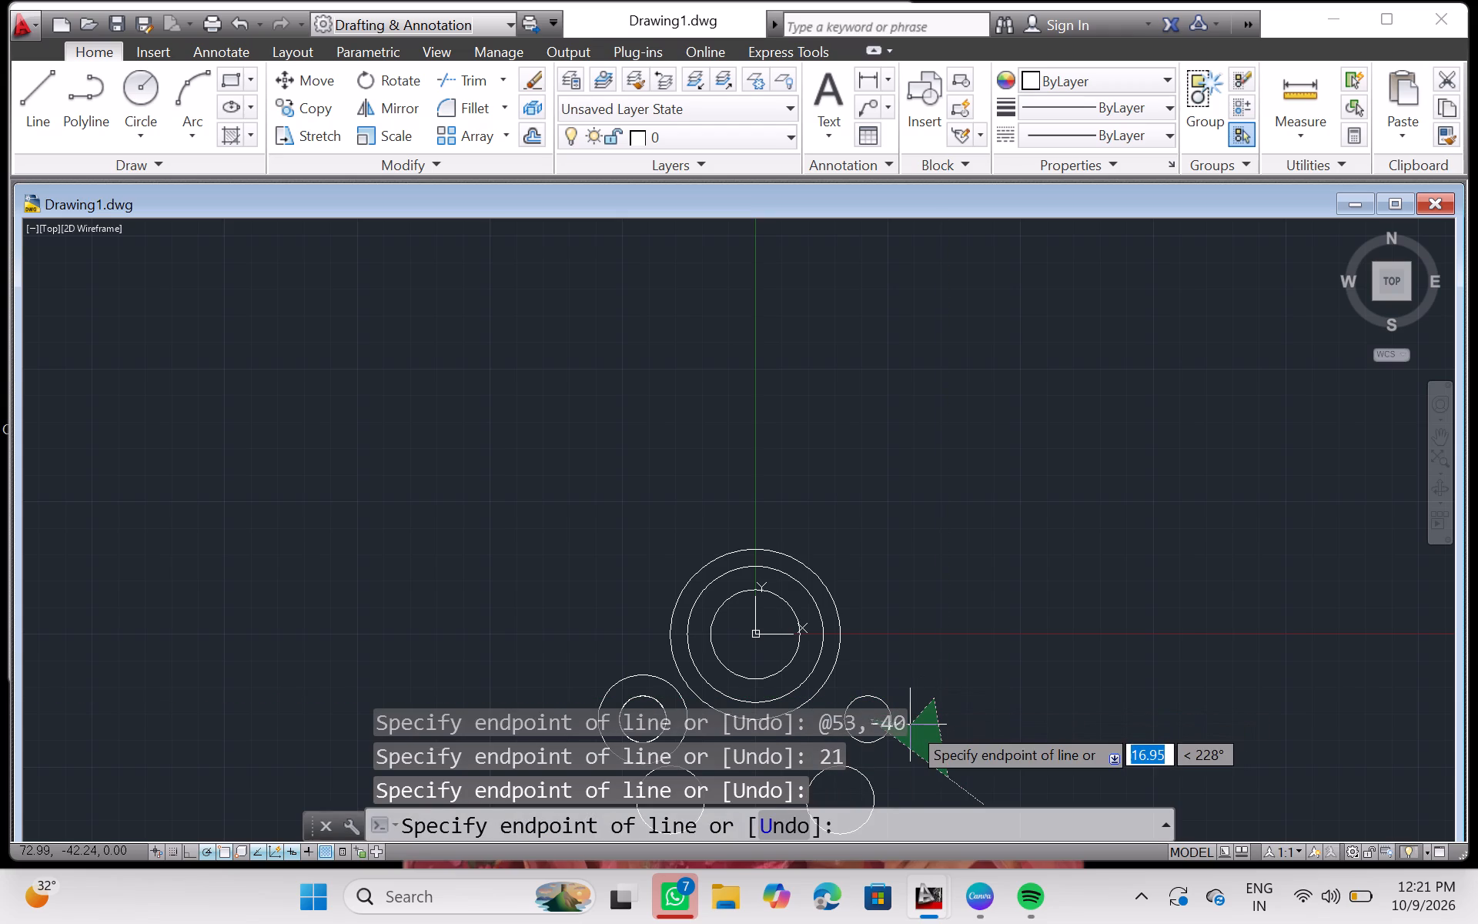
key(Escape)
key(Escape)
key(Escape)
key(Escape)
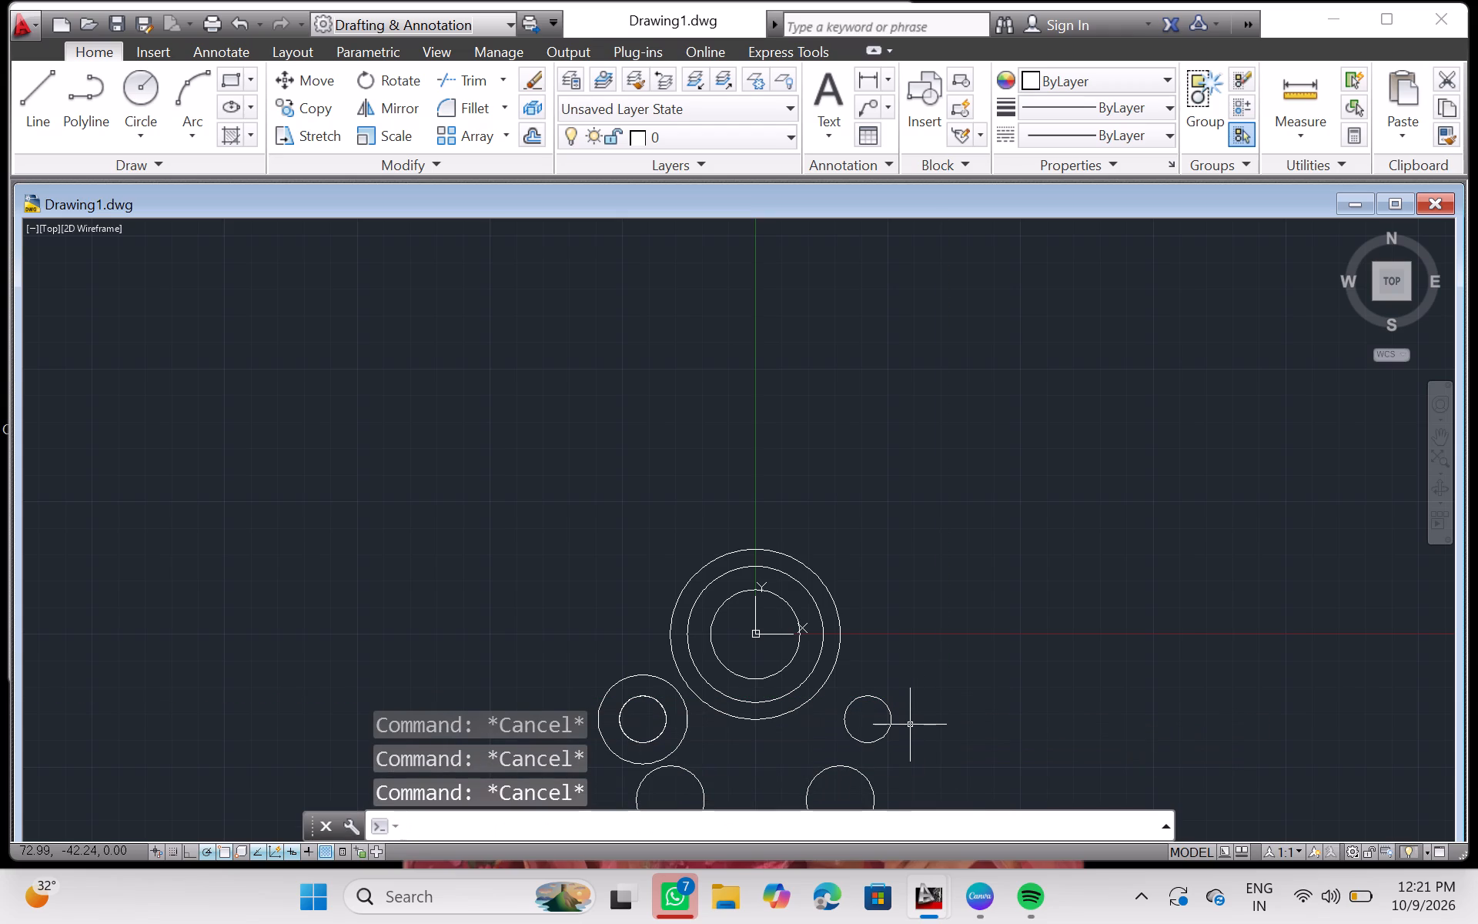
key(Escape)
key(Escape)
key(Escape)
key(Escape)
Zoom to the drawing extents, then back out to examine the whole layout of circles.
scroll(910, 725, down, 1)
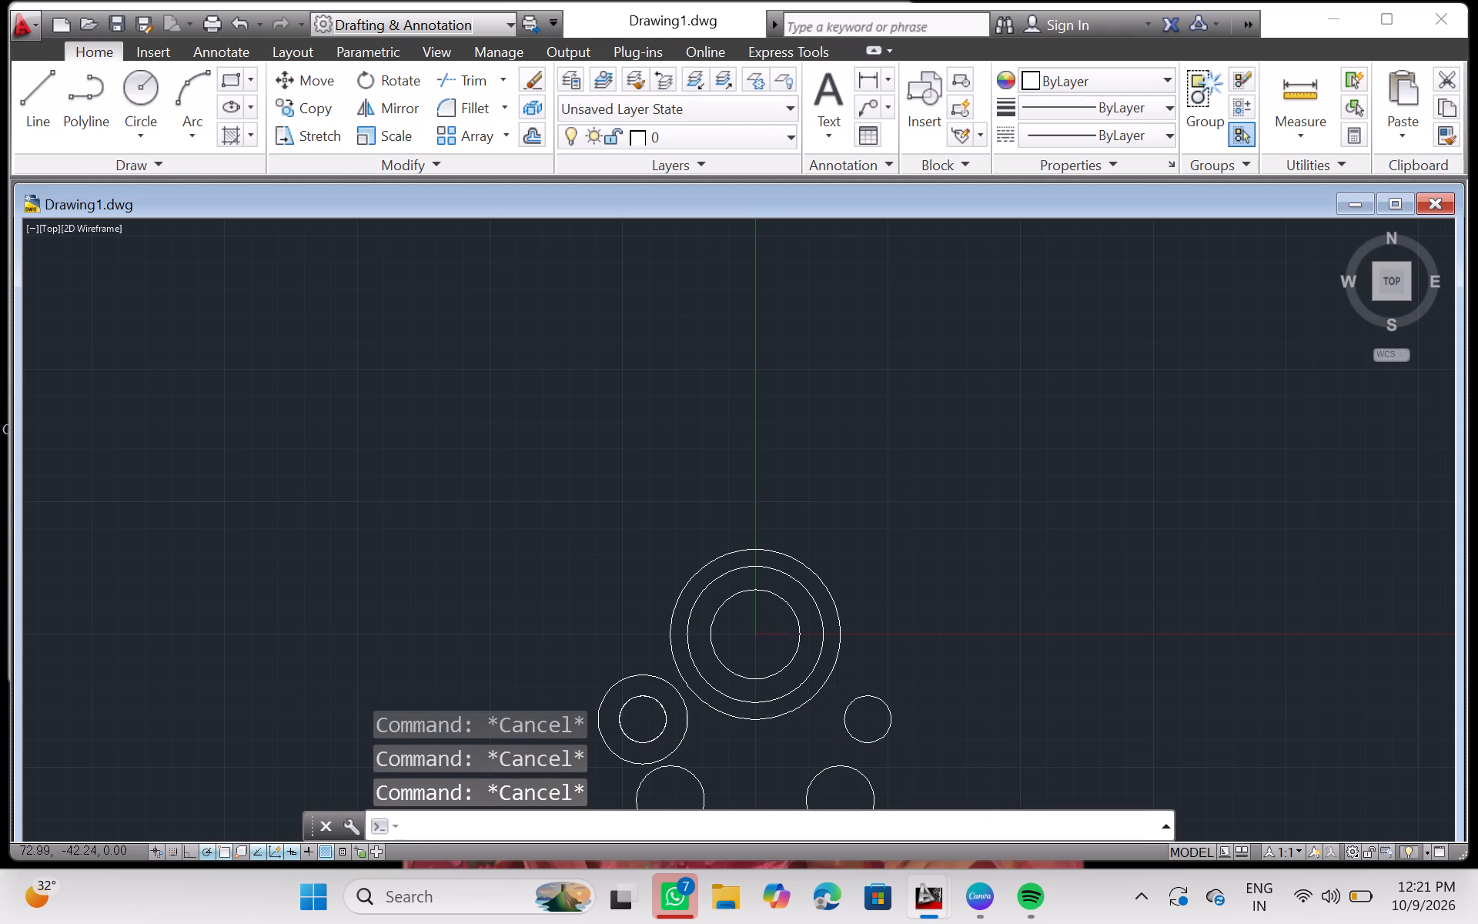
scroll(910, 725, down, 1)
ctrl+scroll(910, 725, down, 5)
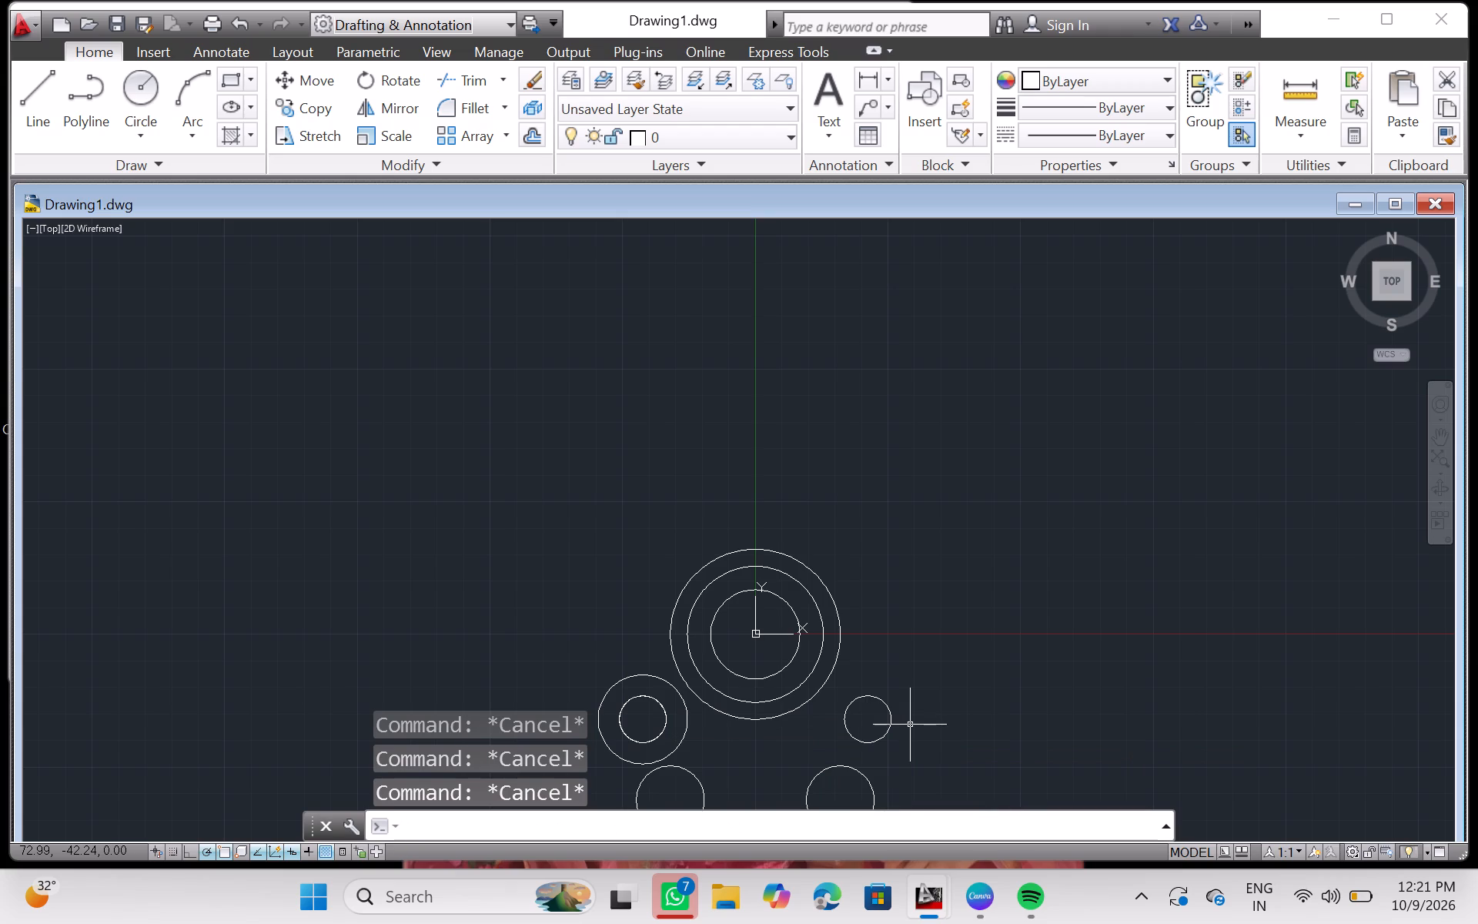
key(z)
key(Return)
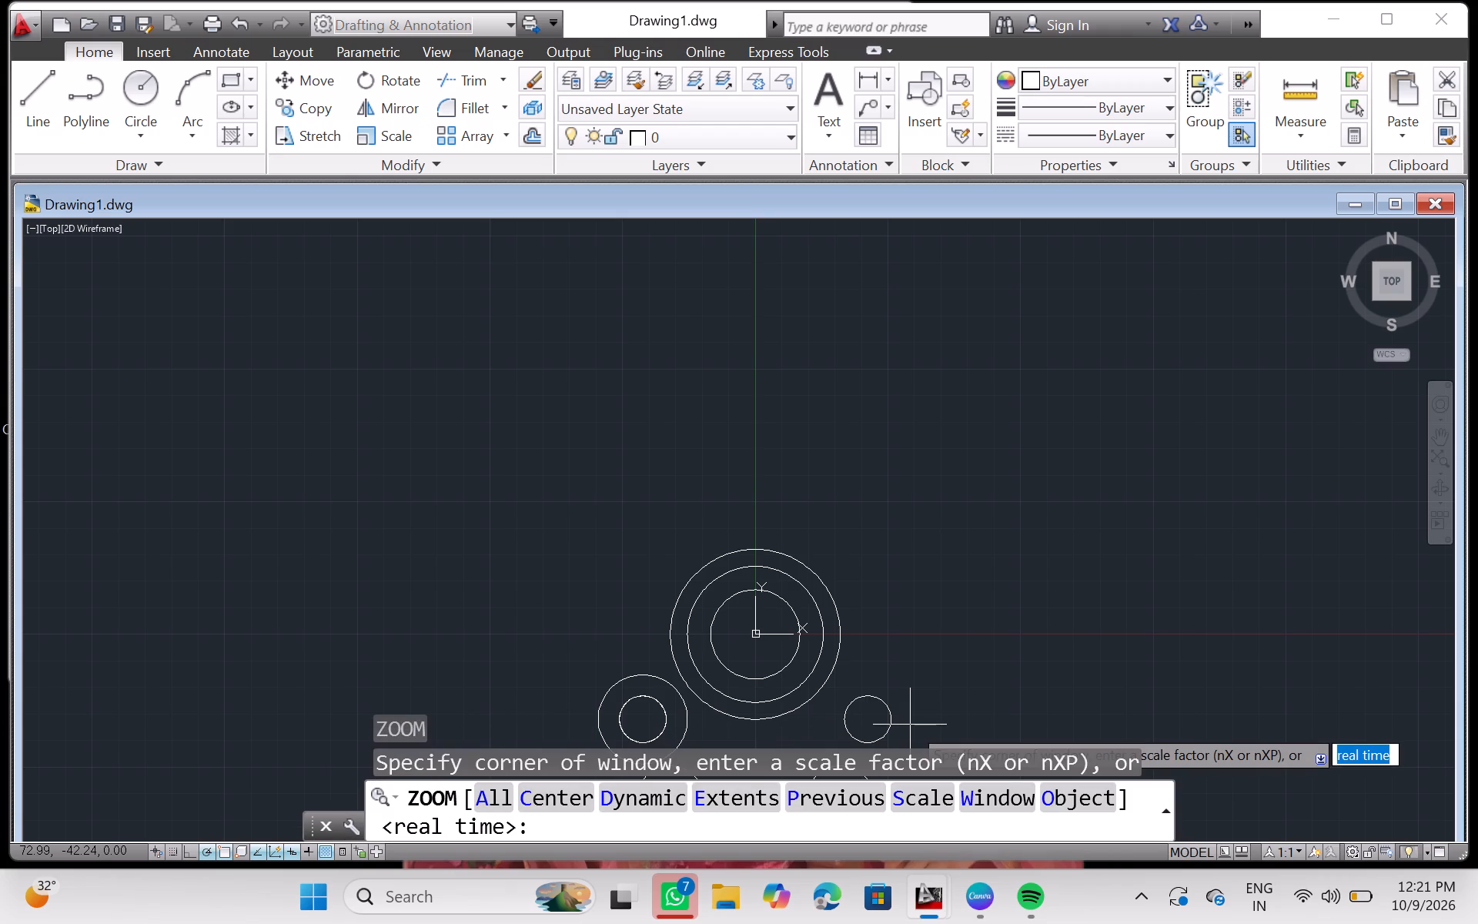
key(e)
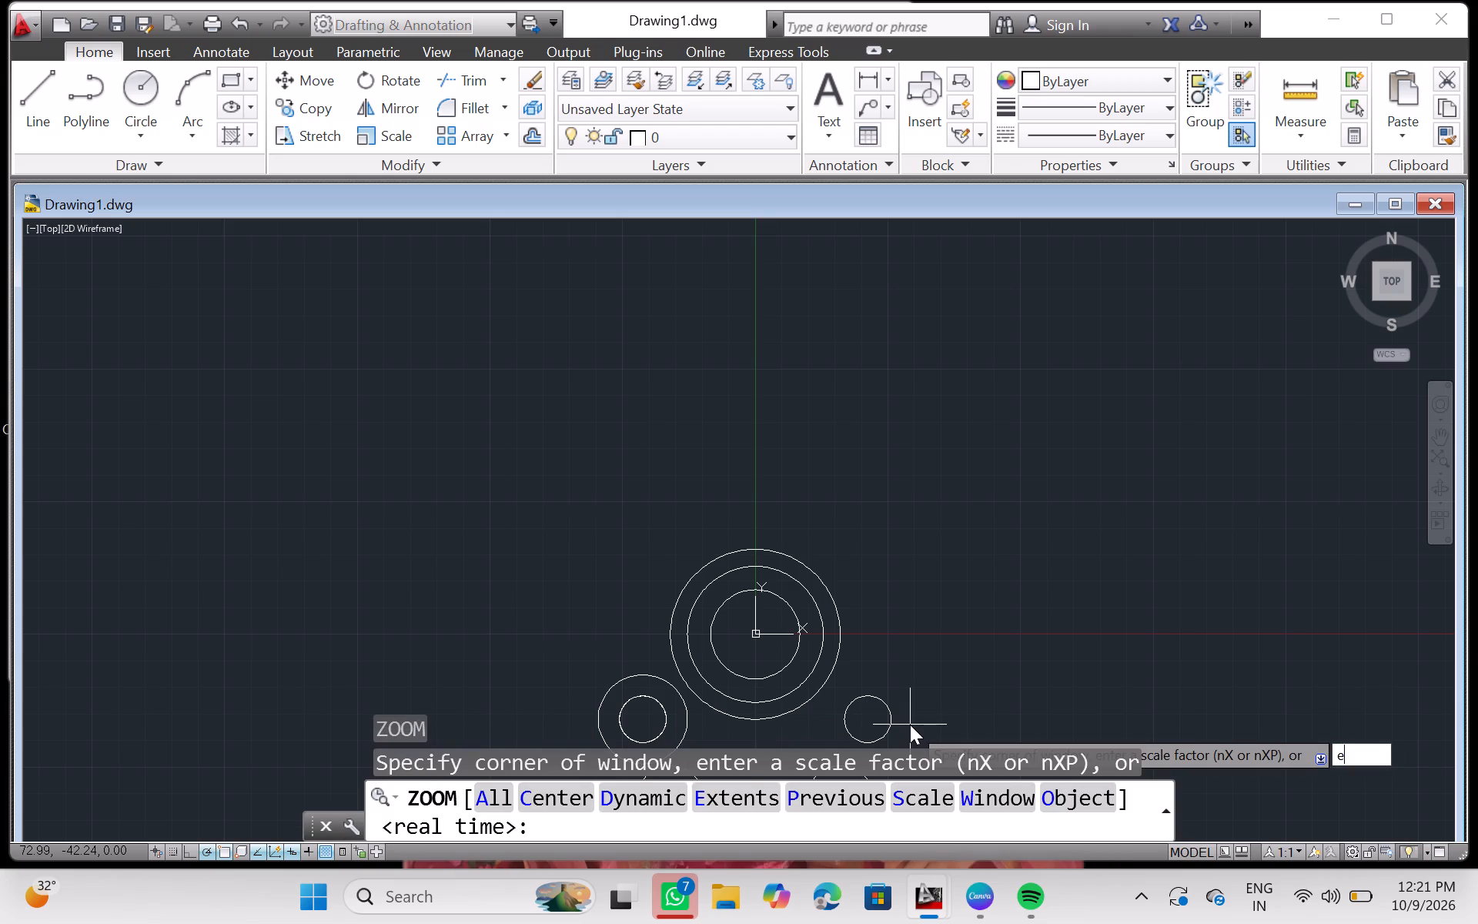
key(Return)
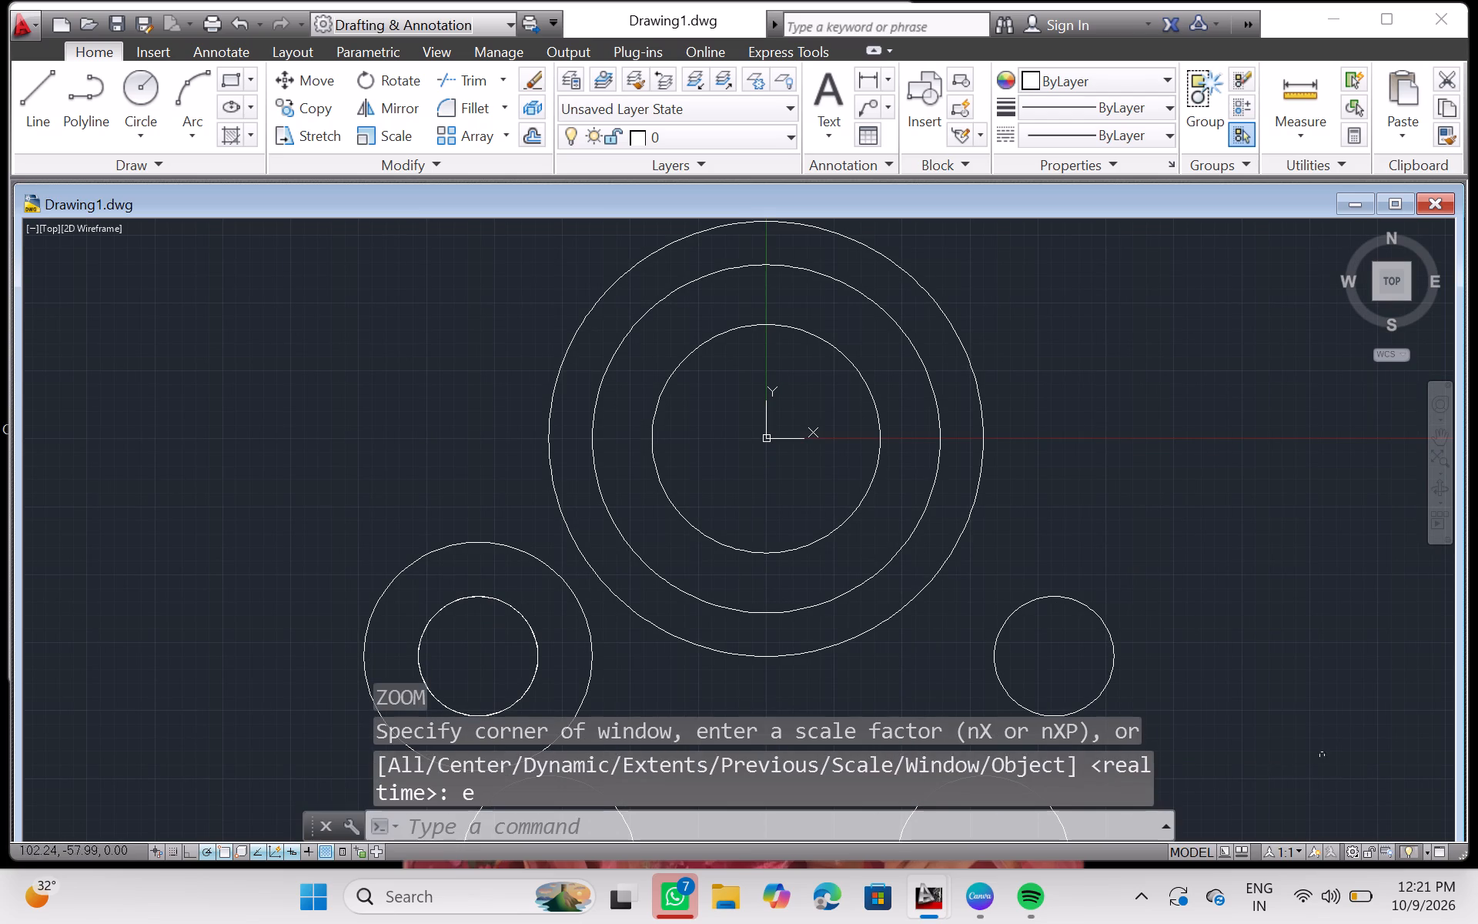
scroll(1165, 764, down, 4)
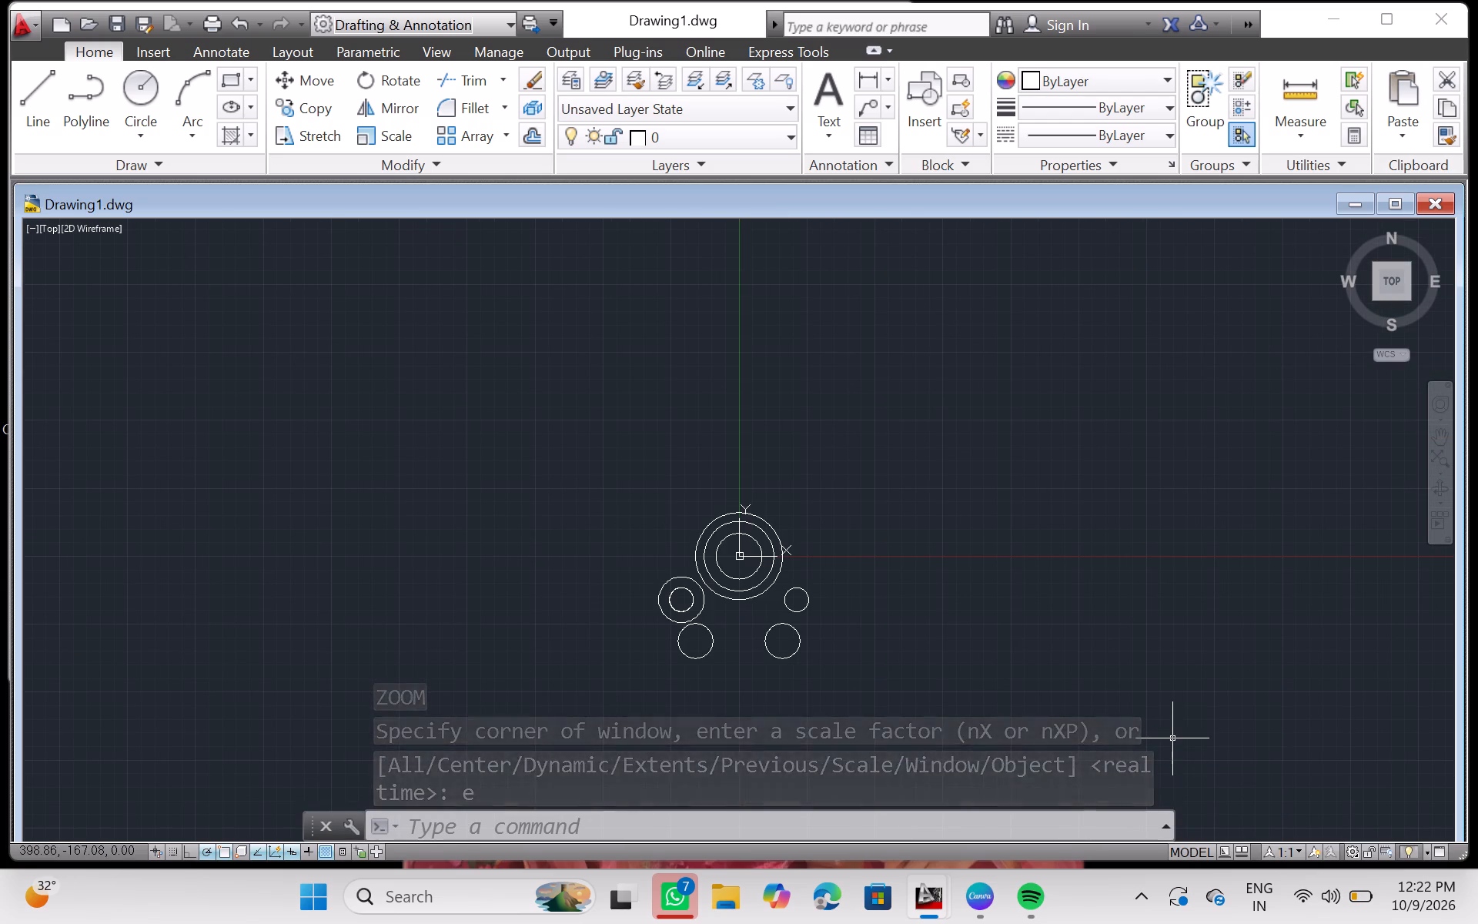
key(Escape)
key(Escape)
key(Escape)
key(Escape)
key(Escape)
key(Escape)
key(Escape)
key(Escape)
key(Escape)
key(Escape)
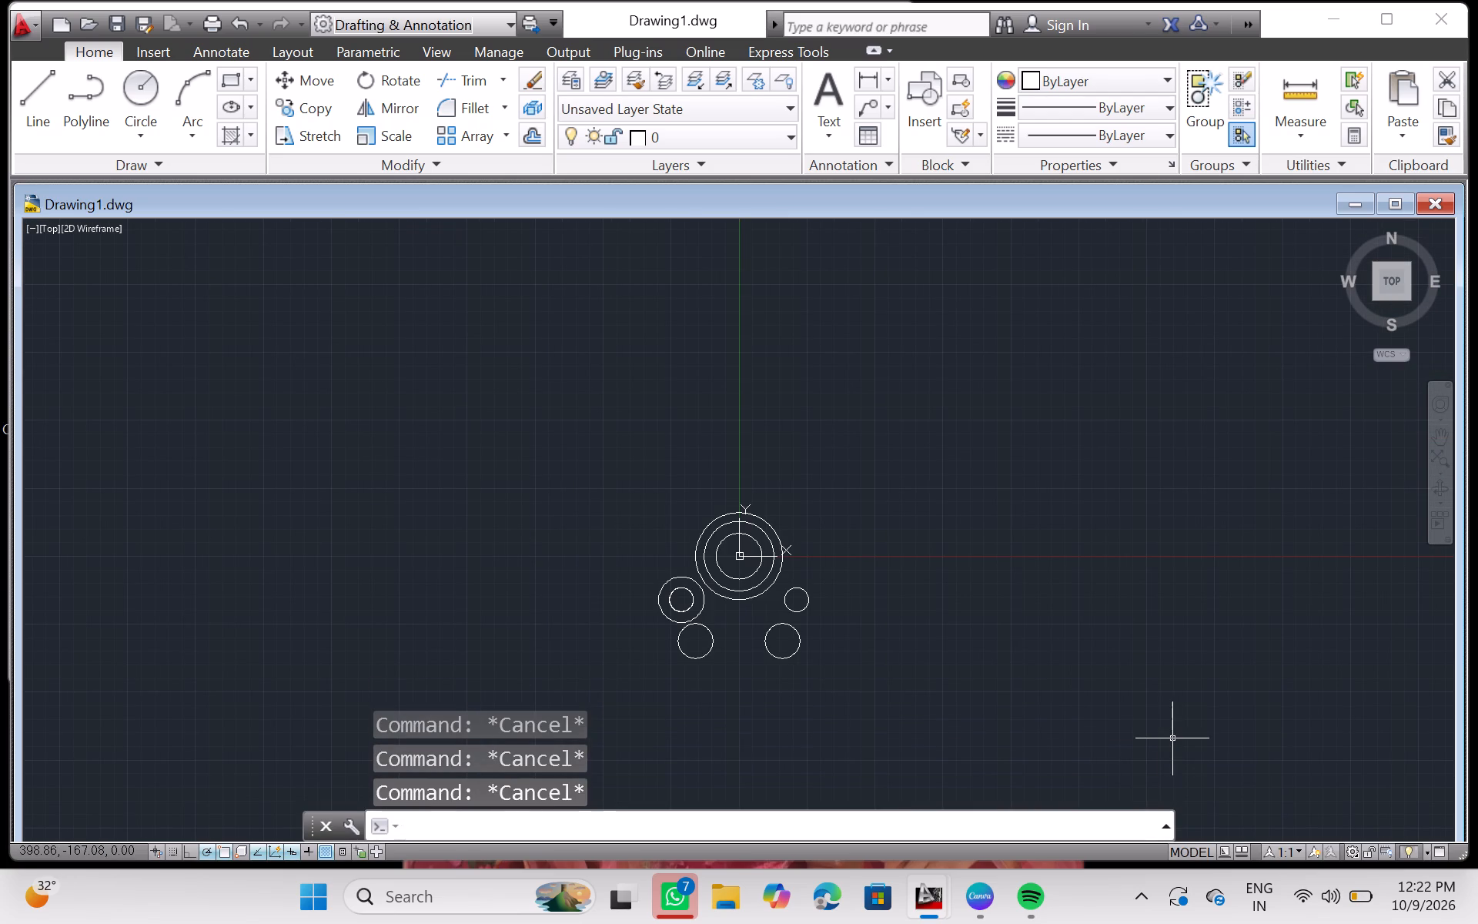
key(Escape)
key(Escape)
key(Escape)
key(Escape)
key(Escape)
key(Escape)
key(Escape)
key(Escape)
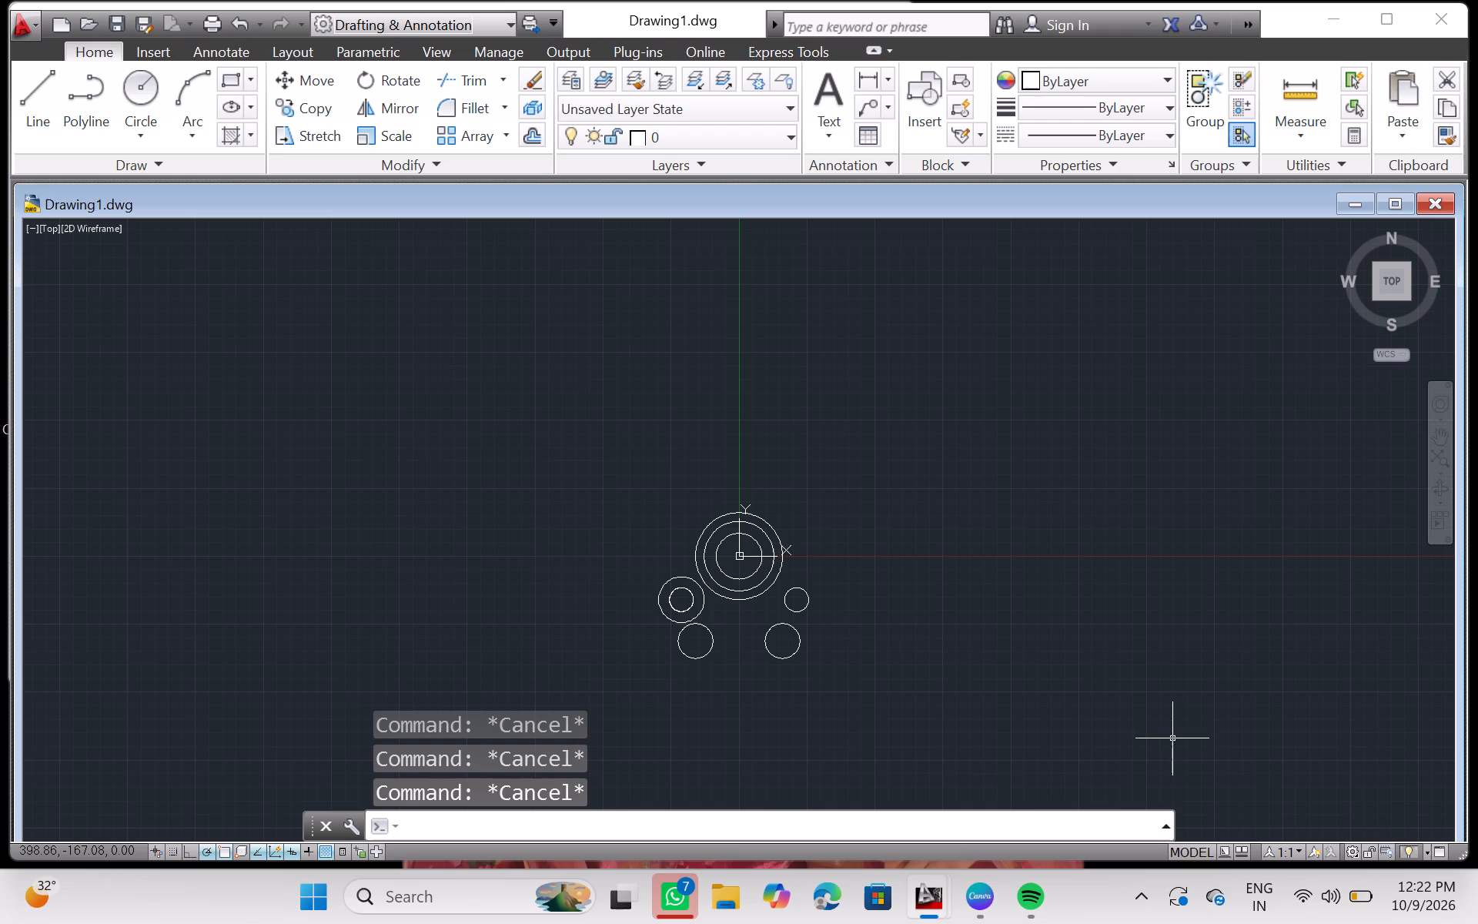
Draw a circle with radius 21 centred at 53,-40, concentric with the existing radius 11 circle.
key(c)
key(Return)
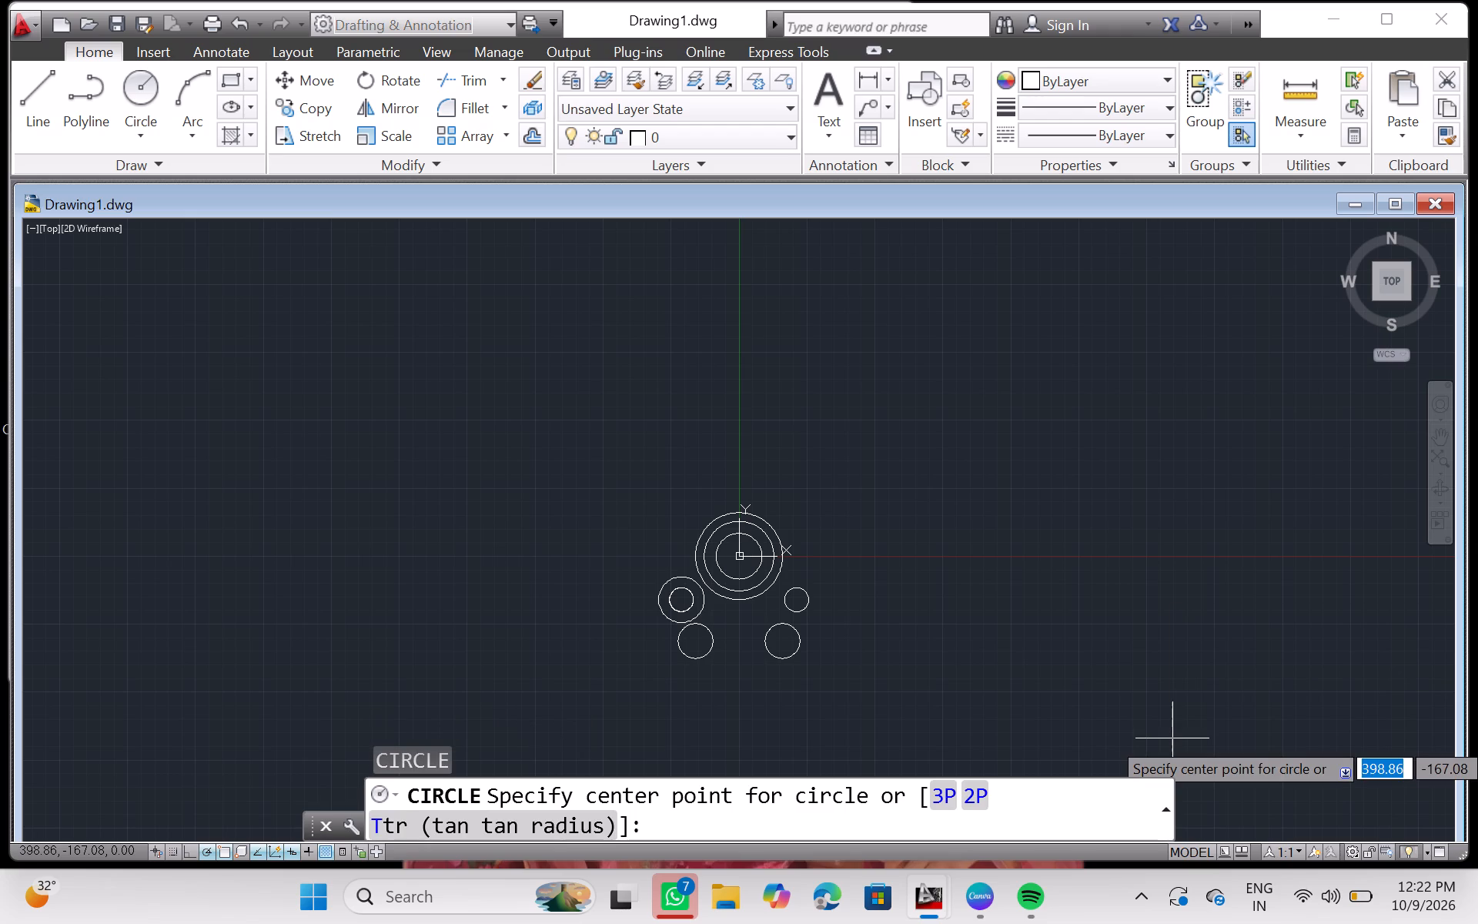
text(53)
key(comma)
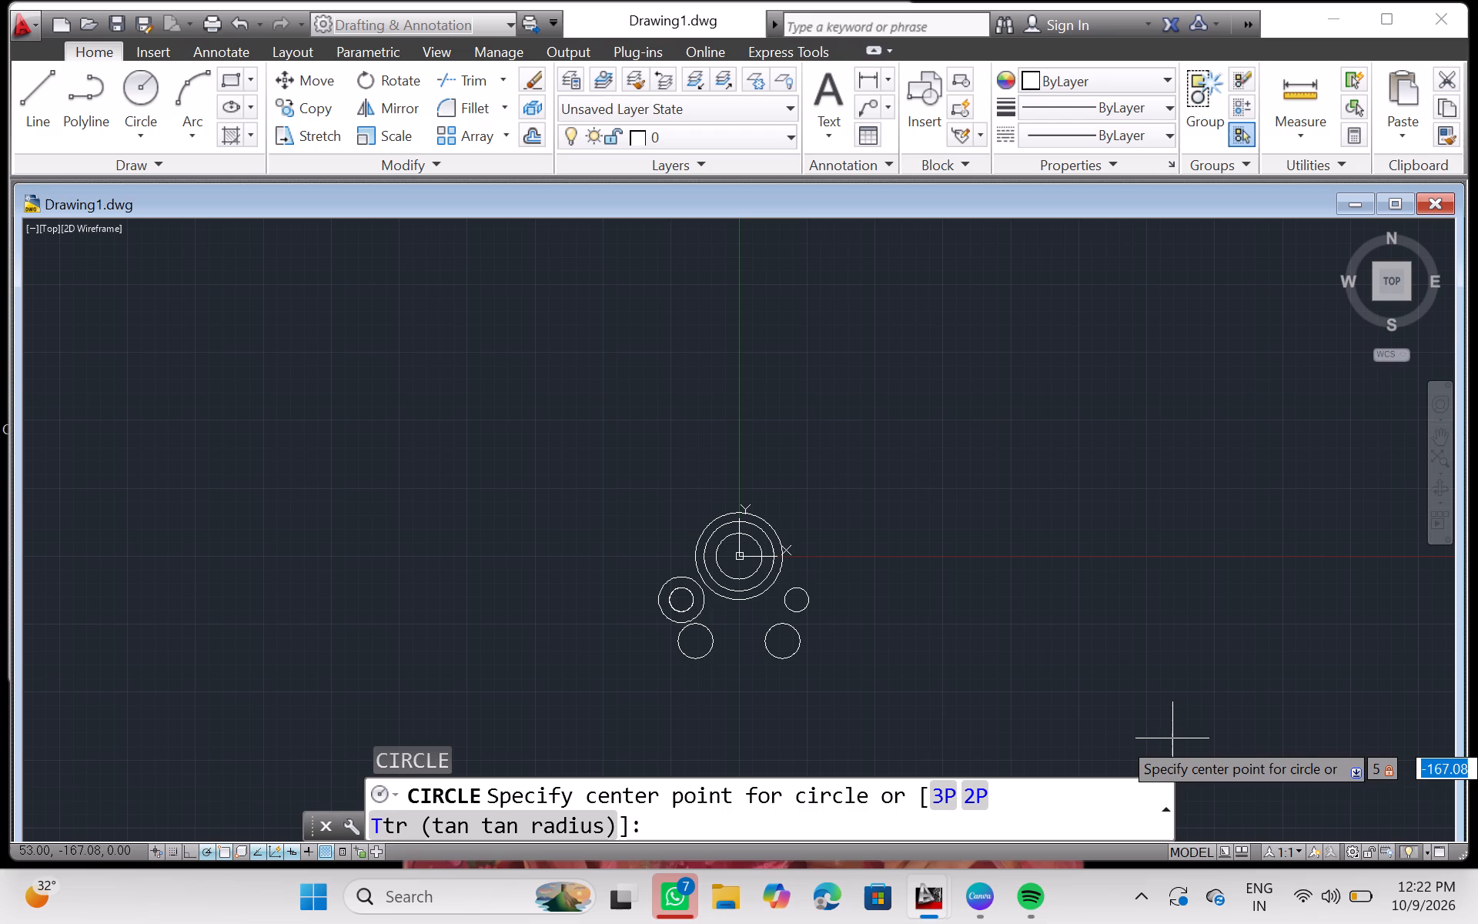
text(-40)
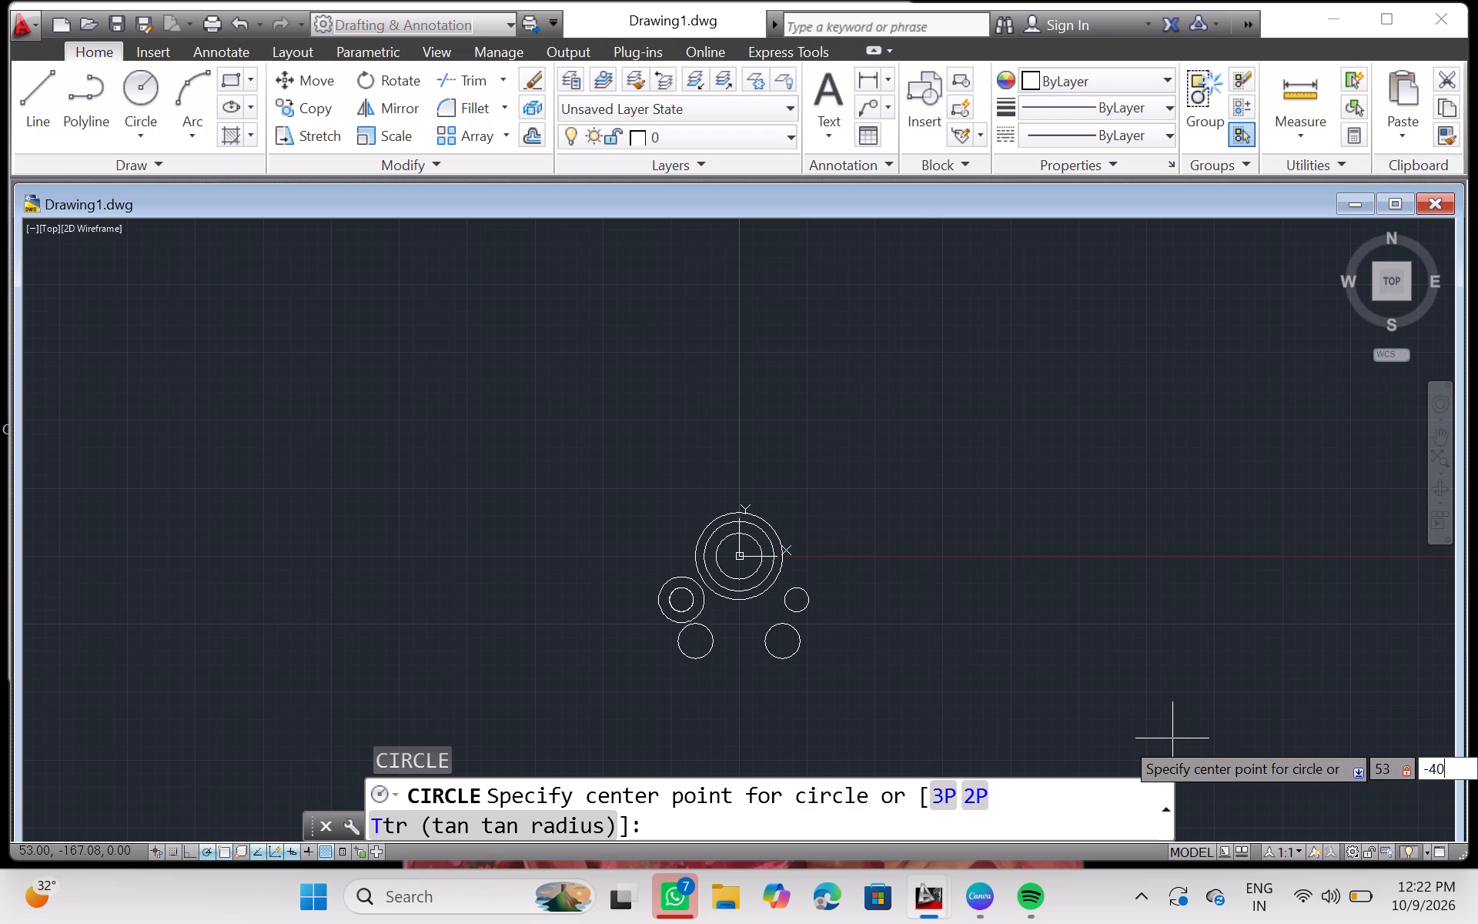
key(Return)
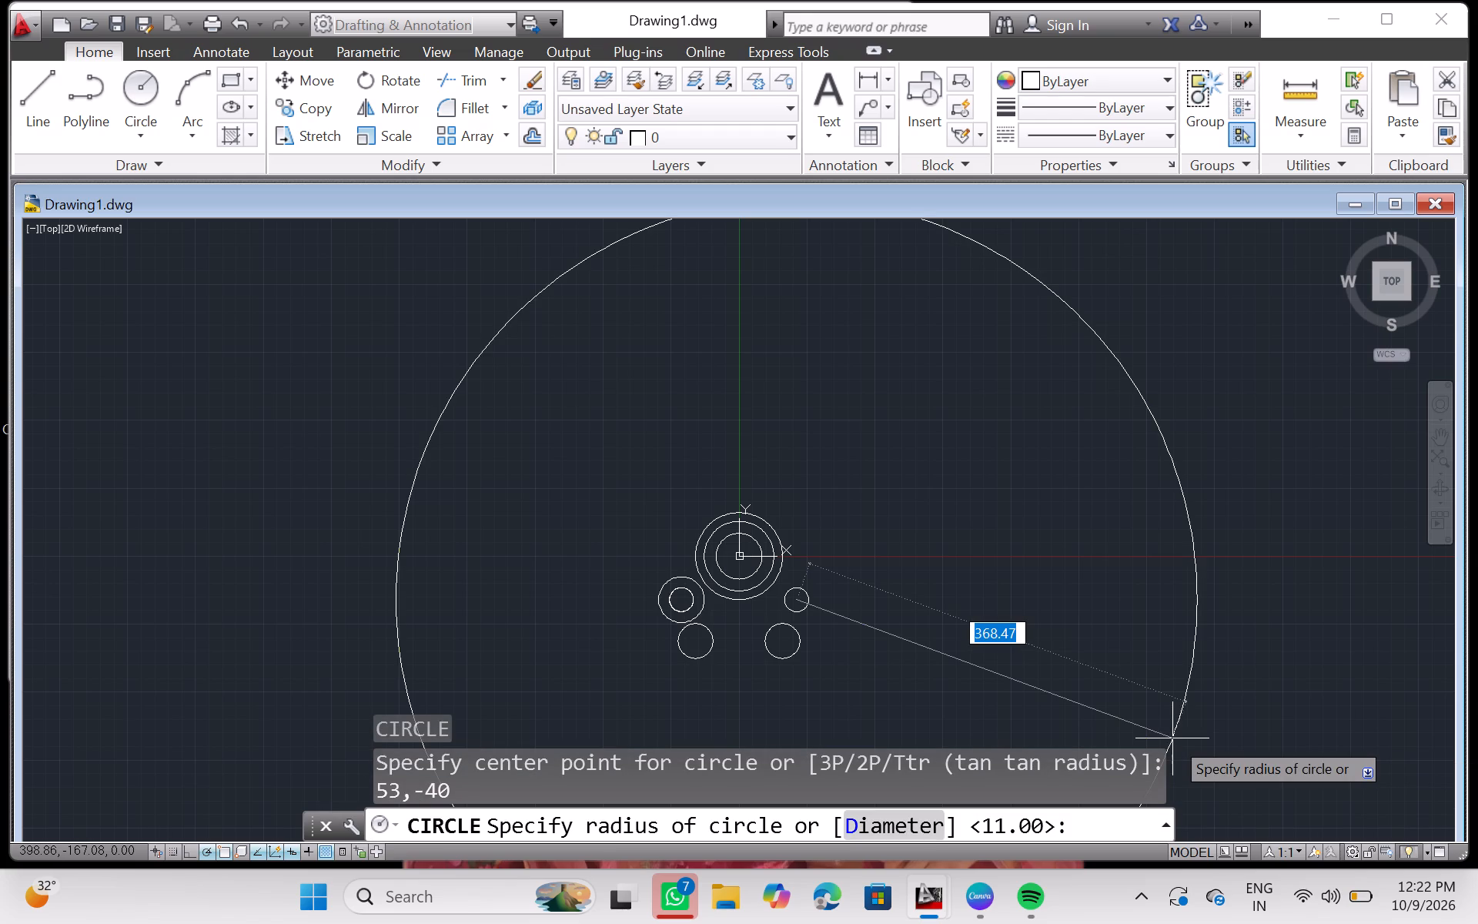
text(21)
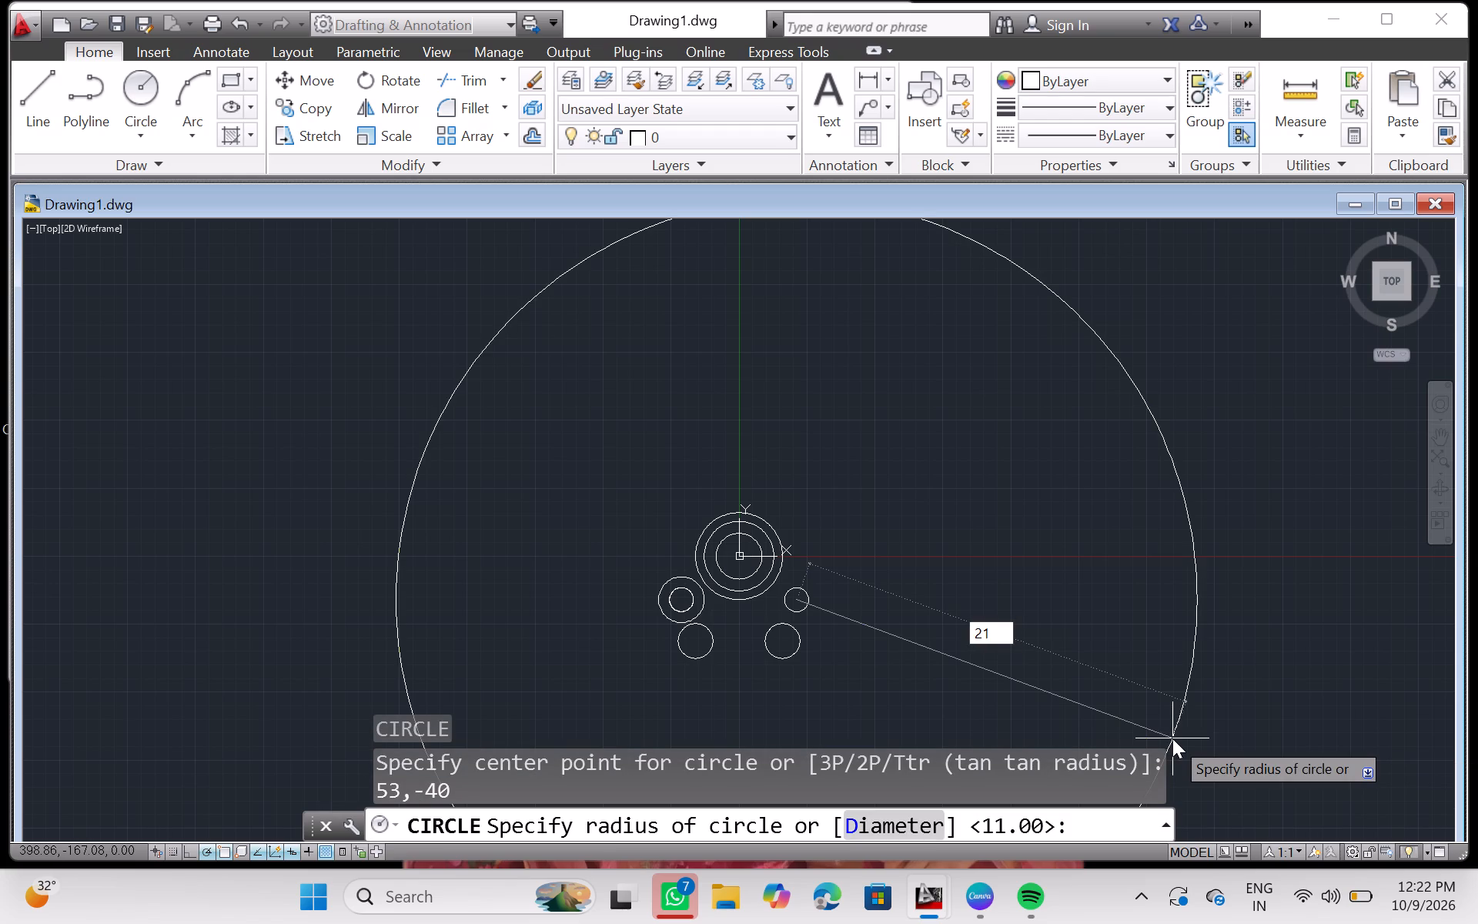
key(Return)
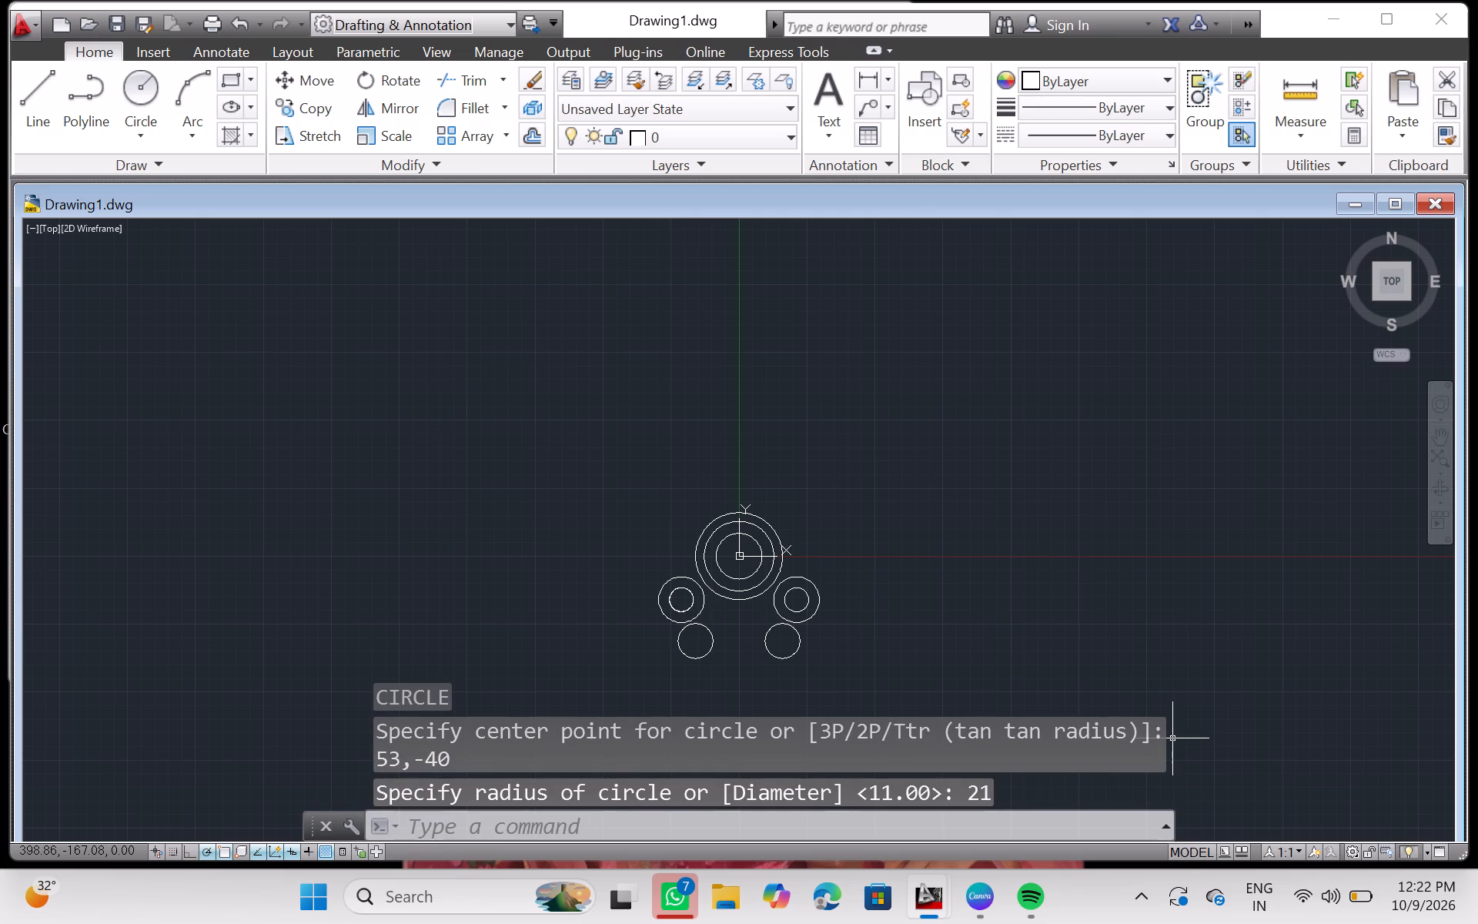
Draw a circle with radius 11 centred at 53,-40, inside the radius 21 circle.
key(c)
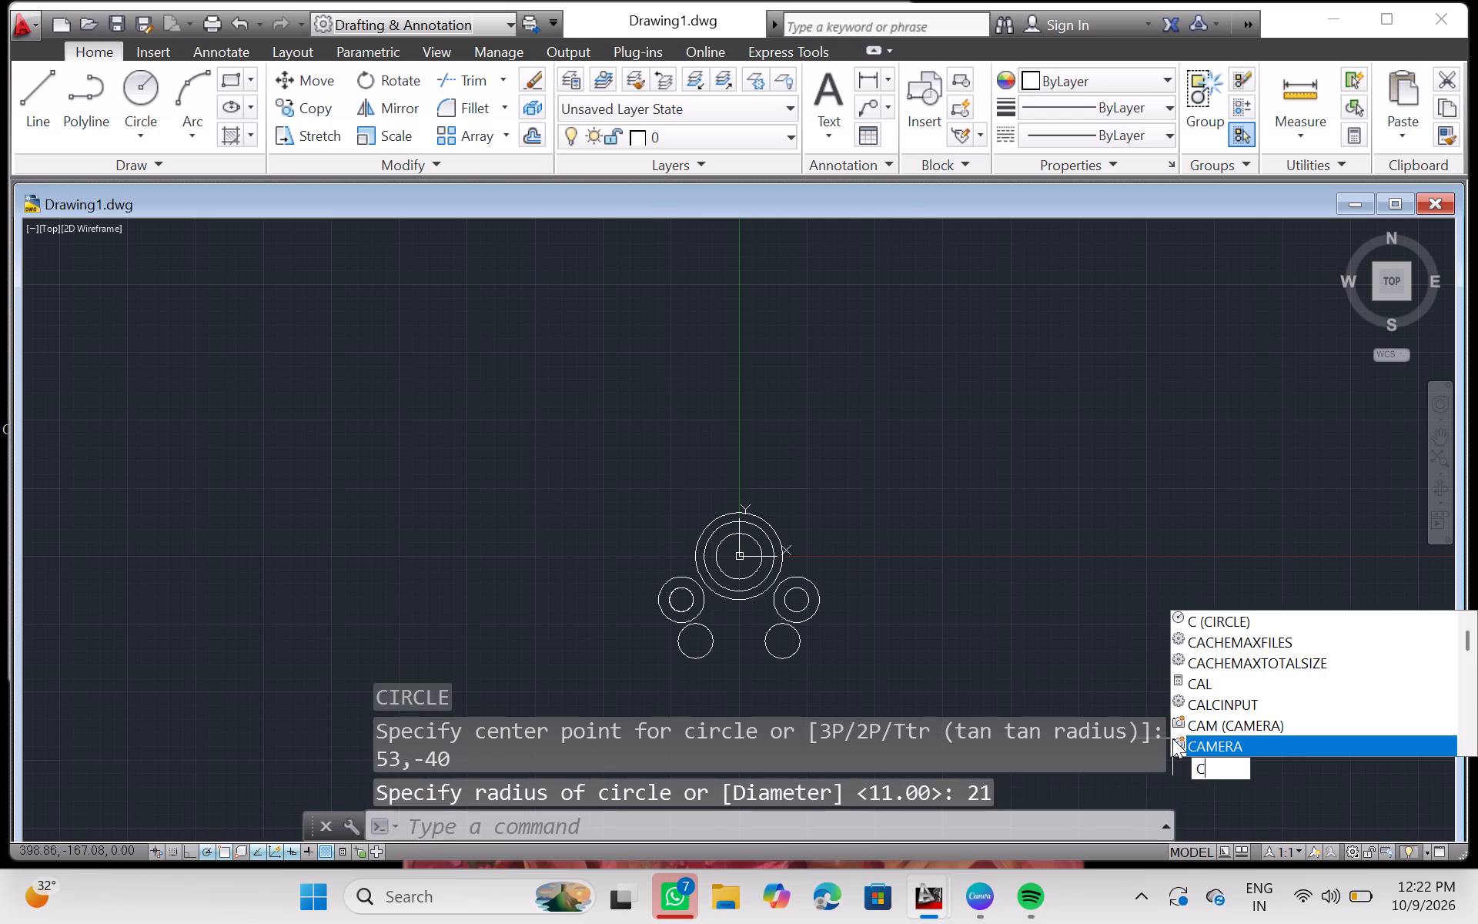
key(Return)
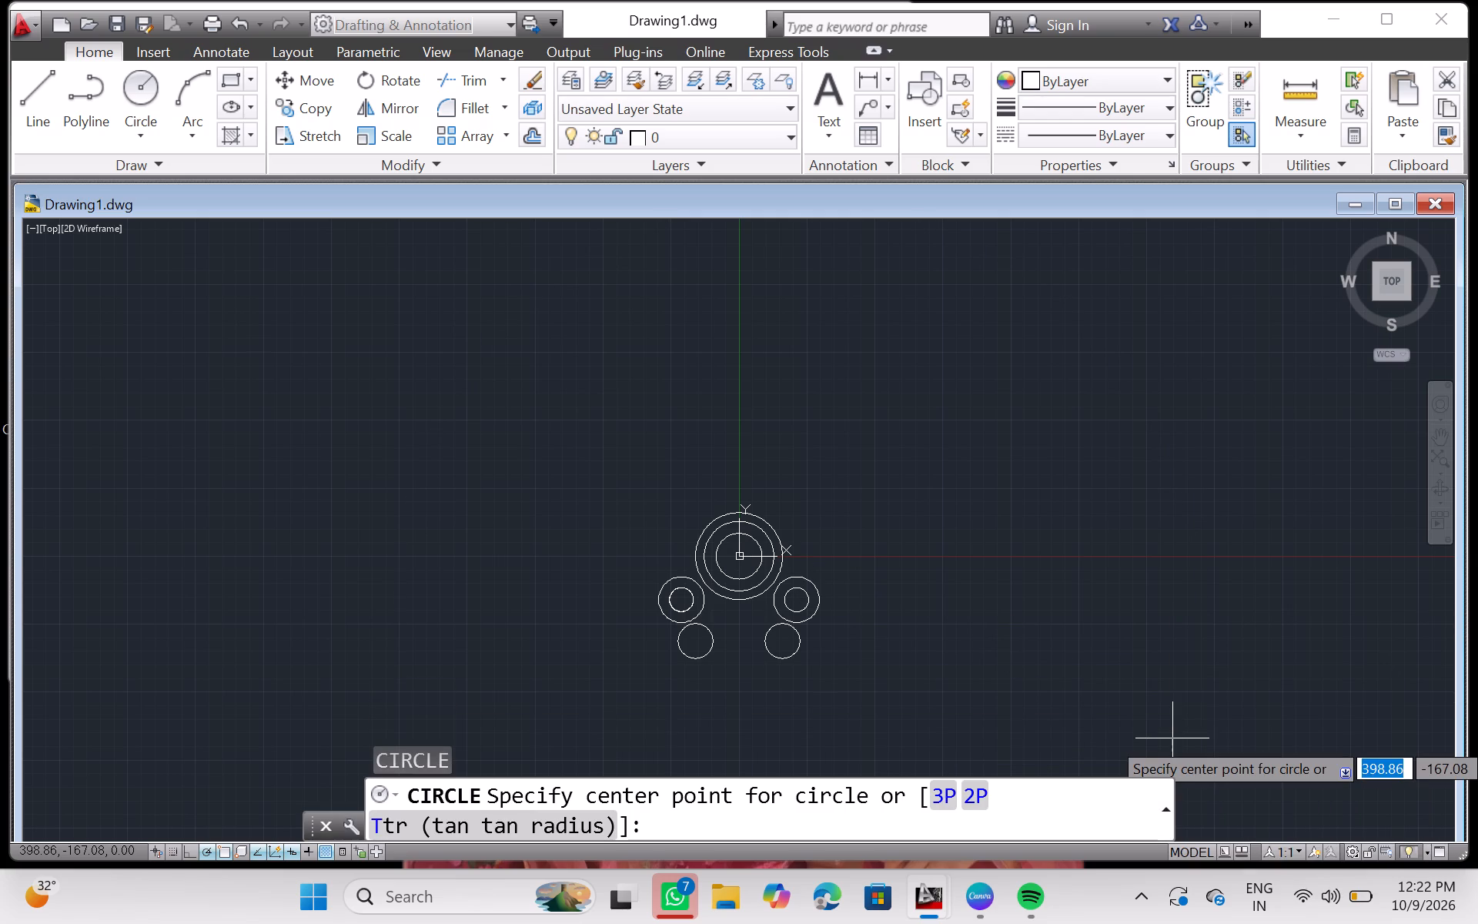
text(53)
text(,-)
text(40)
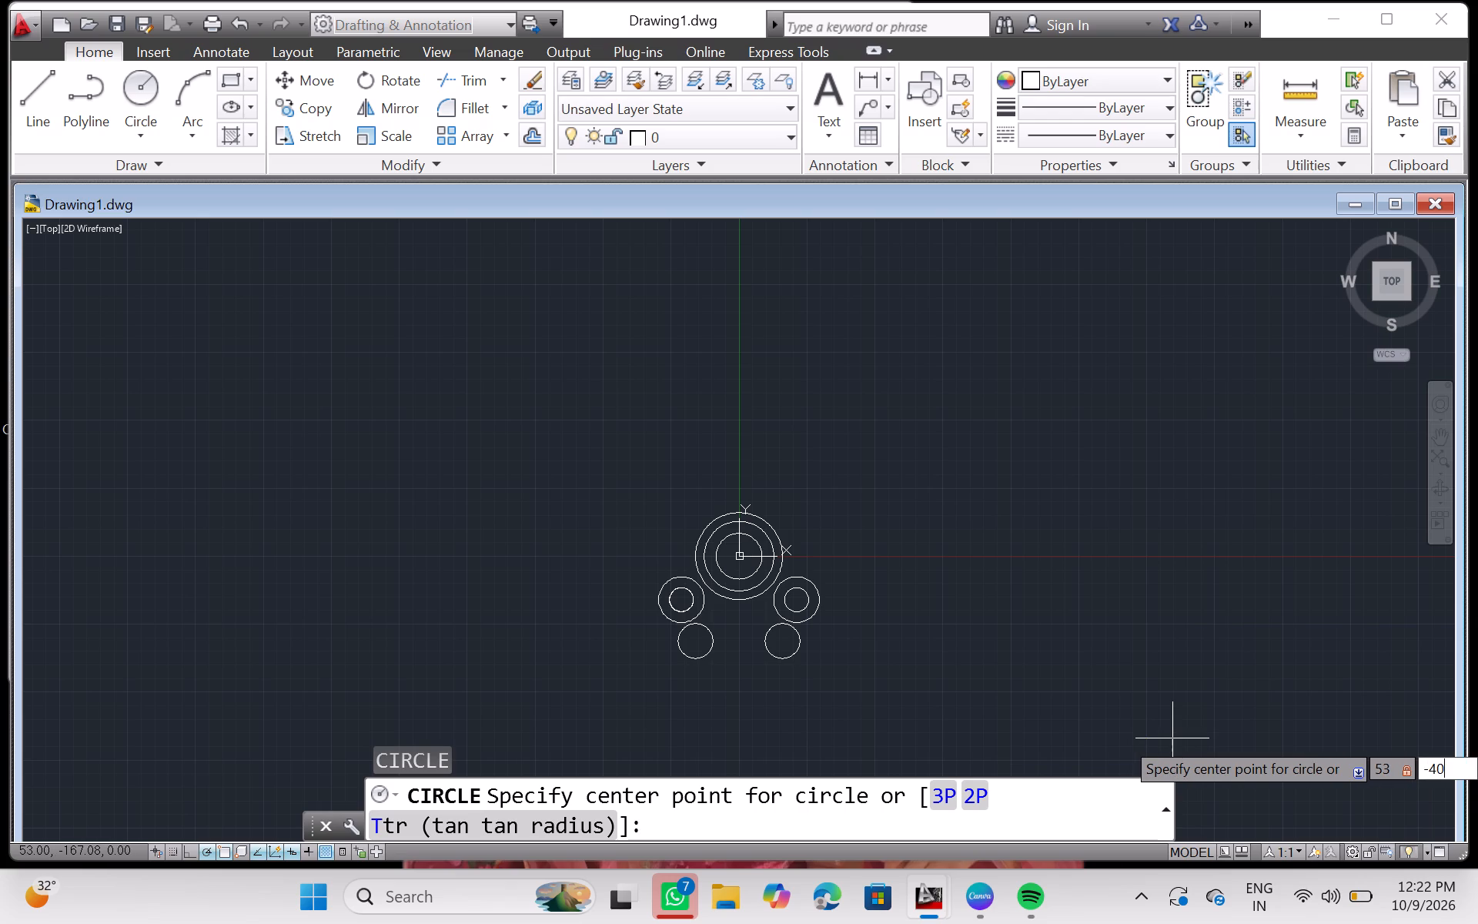
key(Return)
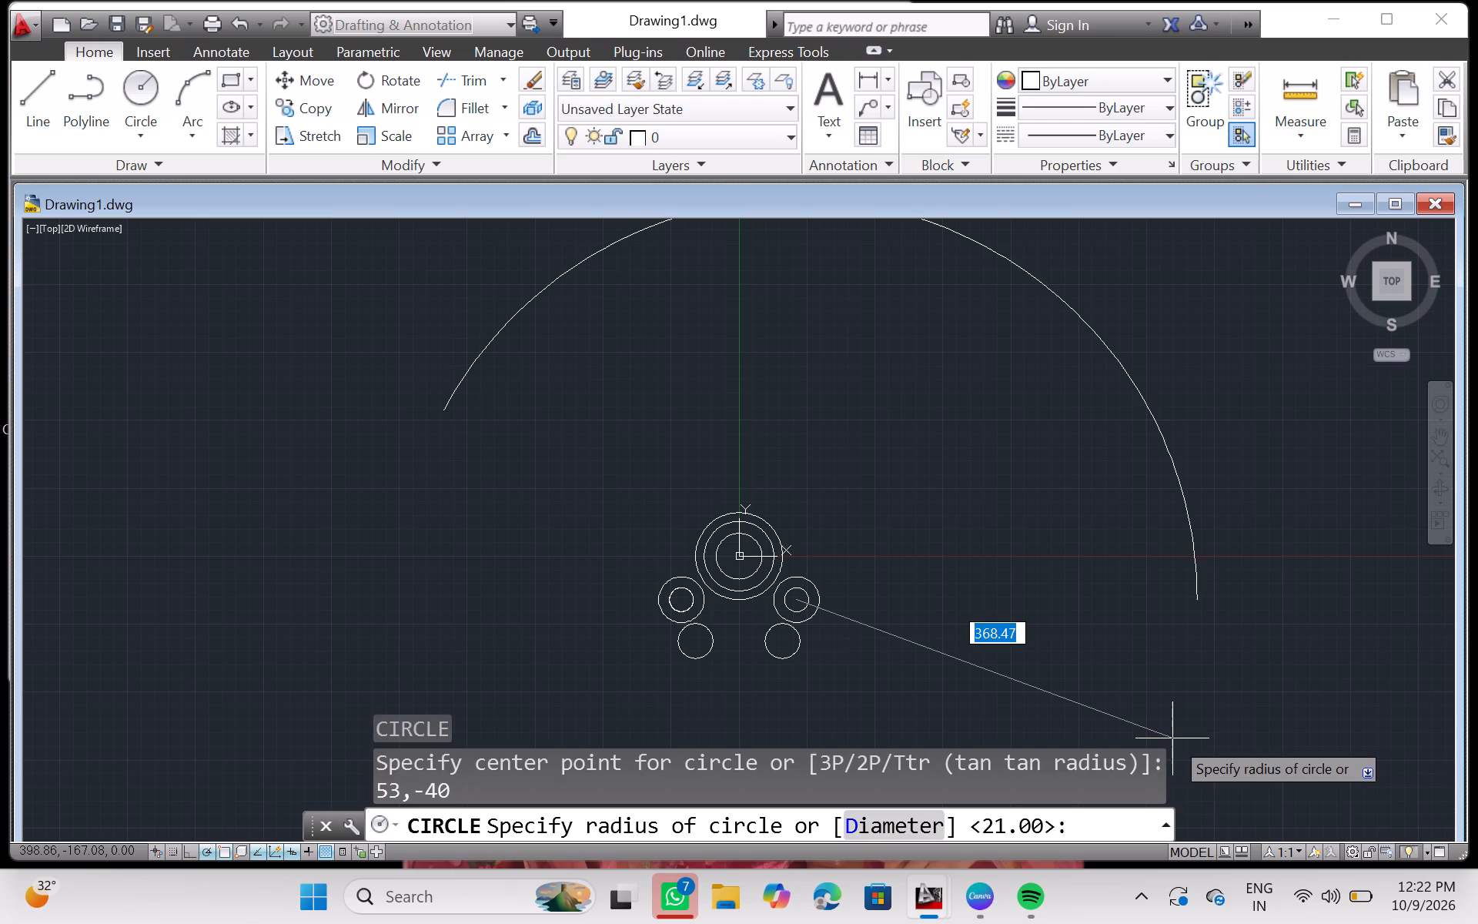
text(11)
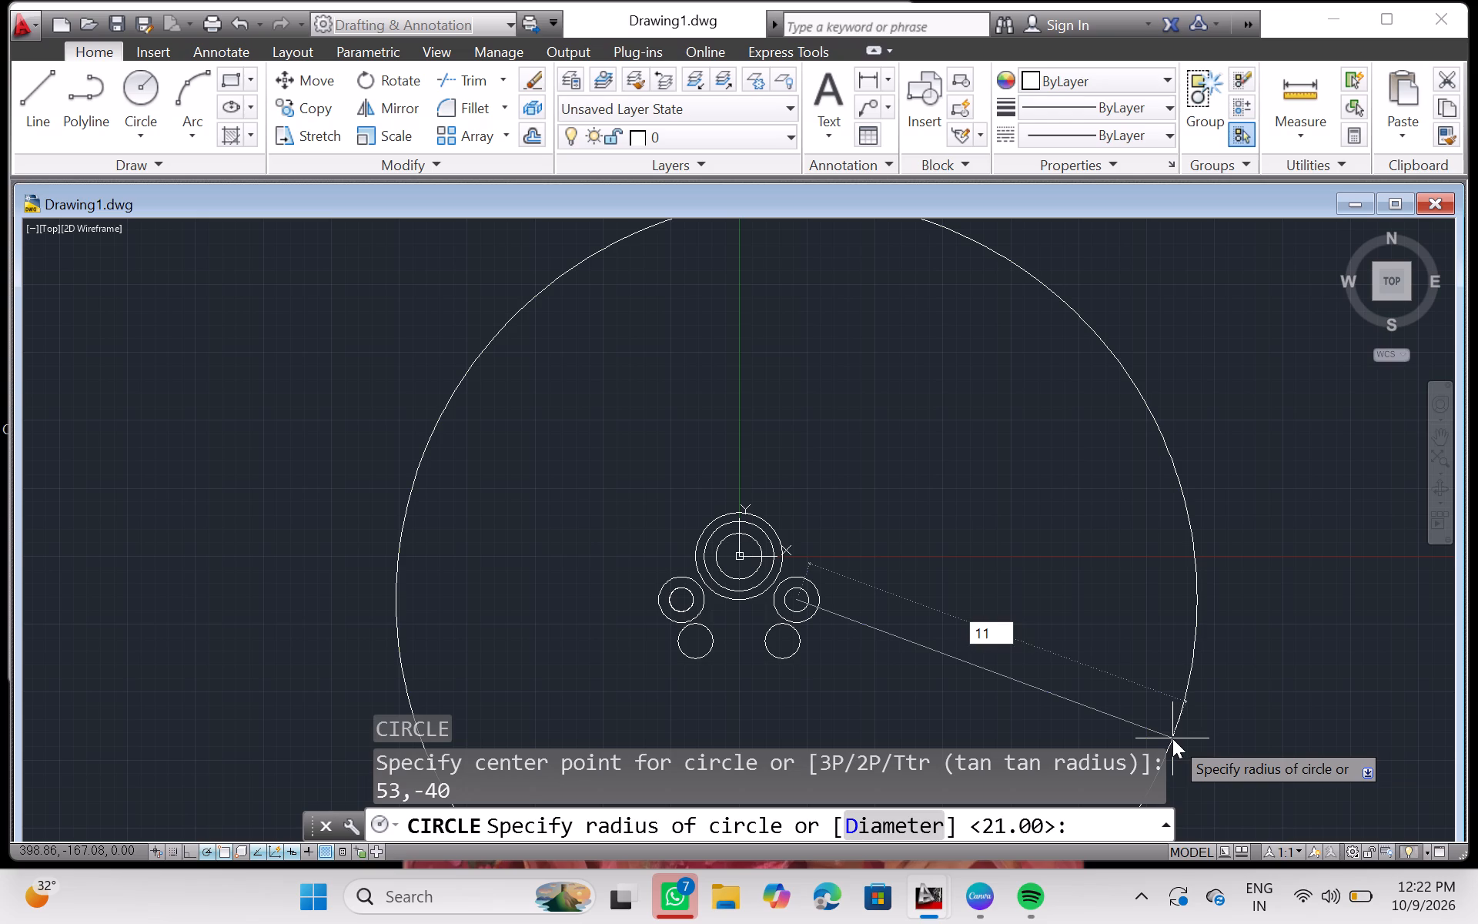
key(Return)
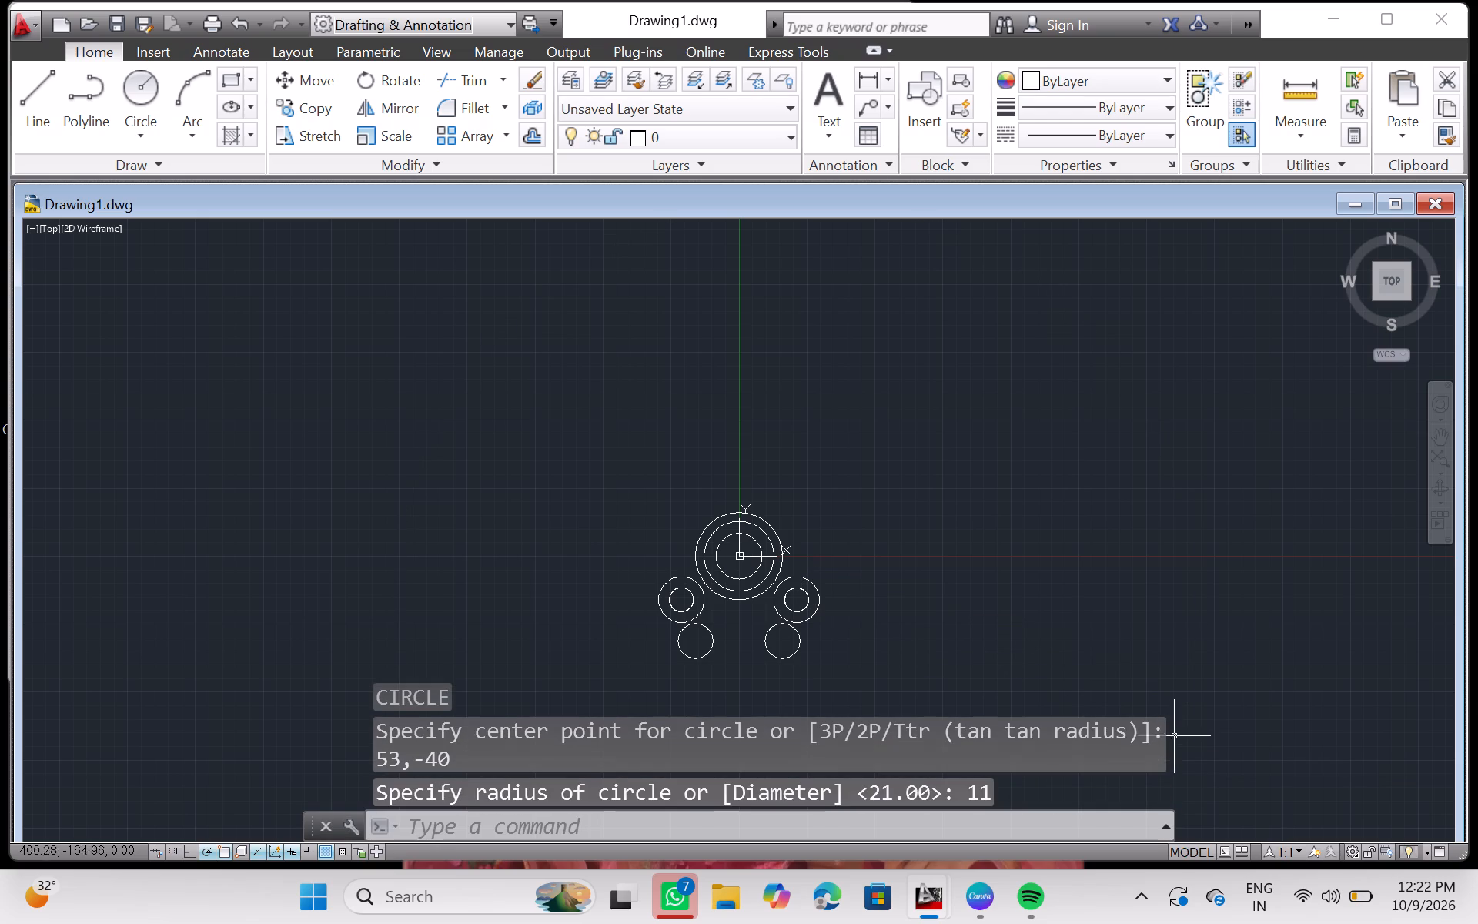
Examine the layout of the circles around the origin at a closer zoom.
scroll(1114, 724, down, 2)
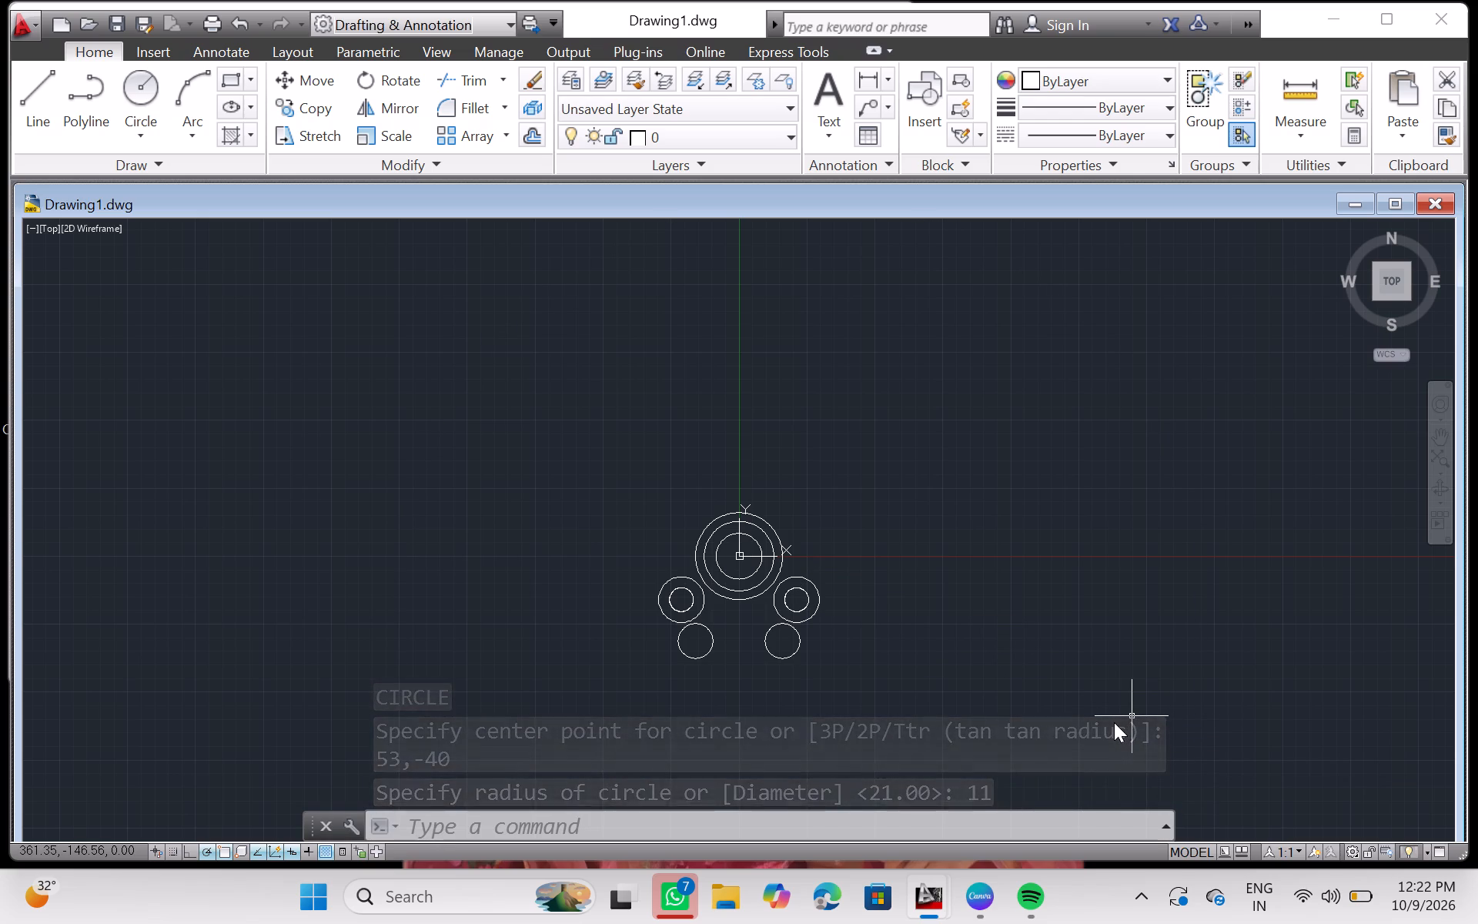
scroll(1114, 722, down, 1)
scroll(1110, 721, up, 5)
scroll(1108, 721, down, 5)
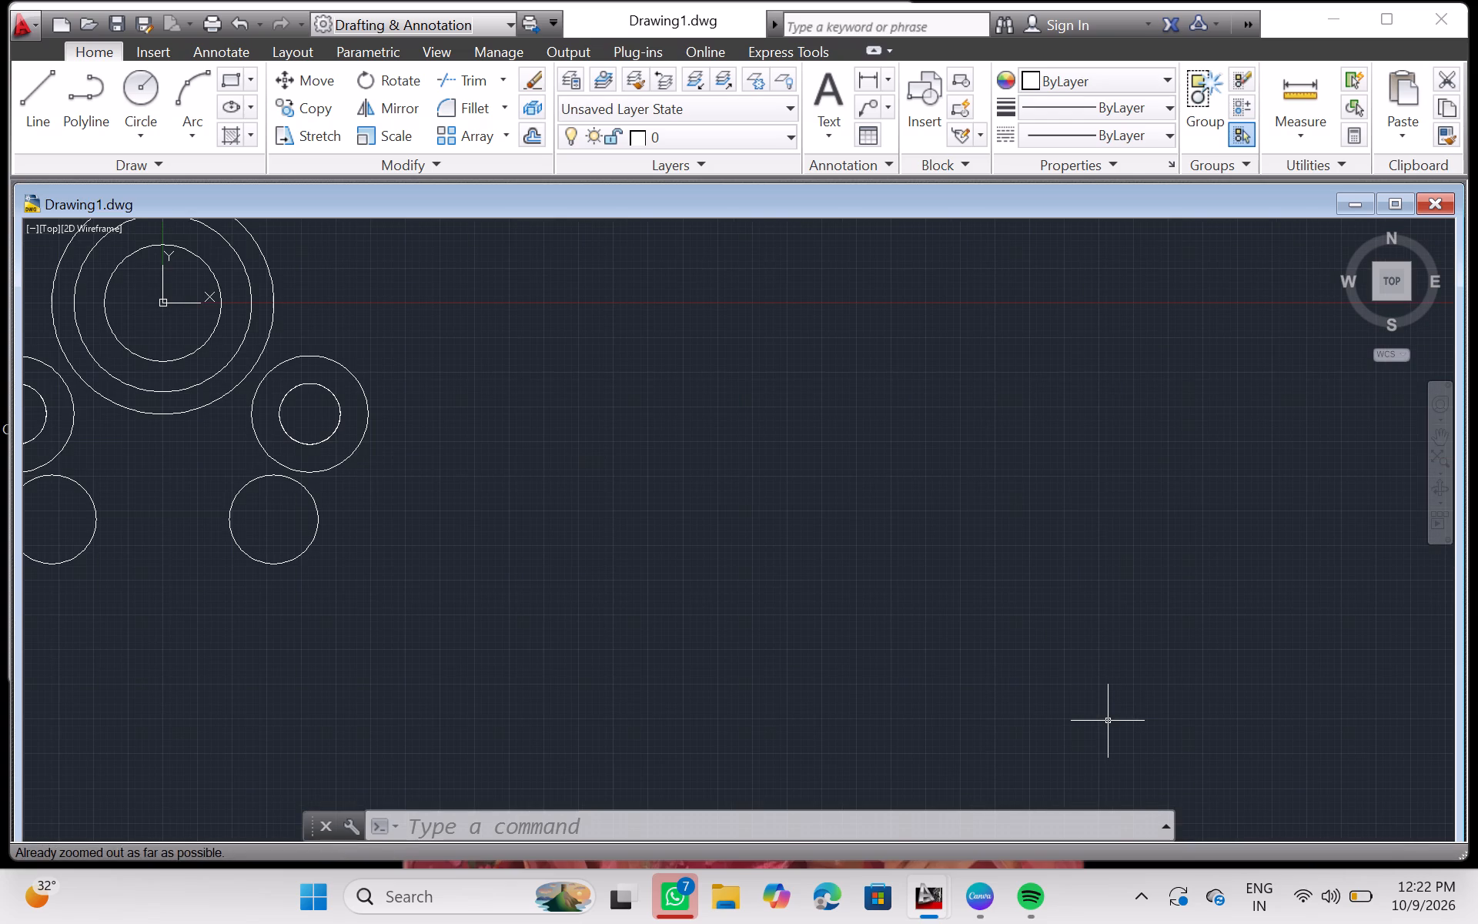
scroll(1108, 721, down, 10)
scroll(790, 681, down, 6)
scroll(790, 681, up, 1)
scroll(790, 681, down, 3)
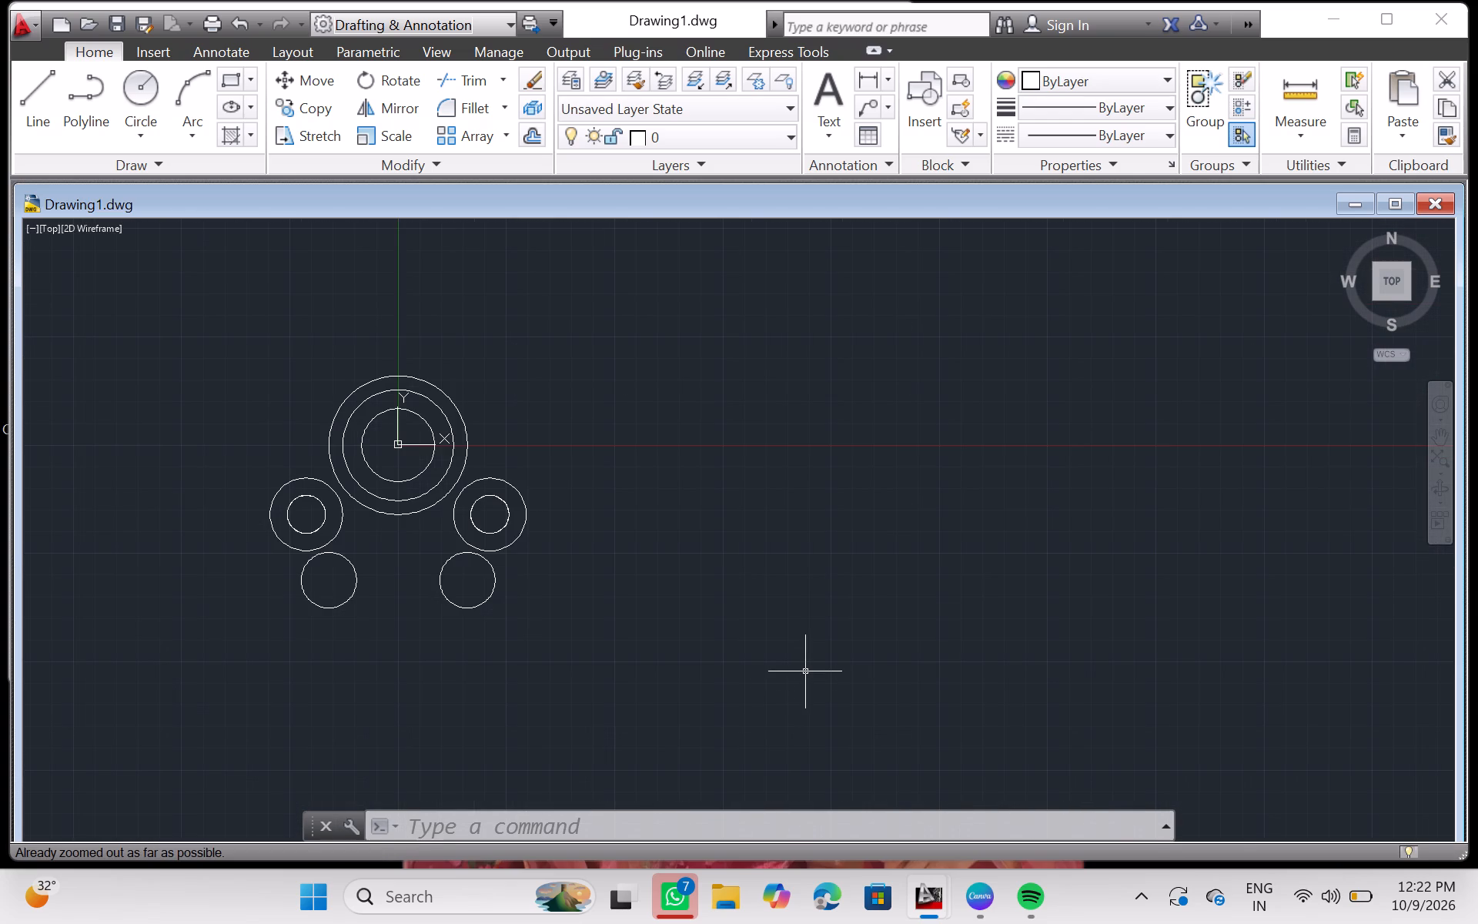
key(Escape)
key(Escape)
key(Escape)
key(Escape)
key(Escape)
key(Escape)
key(Escape)
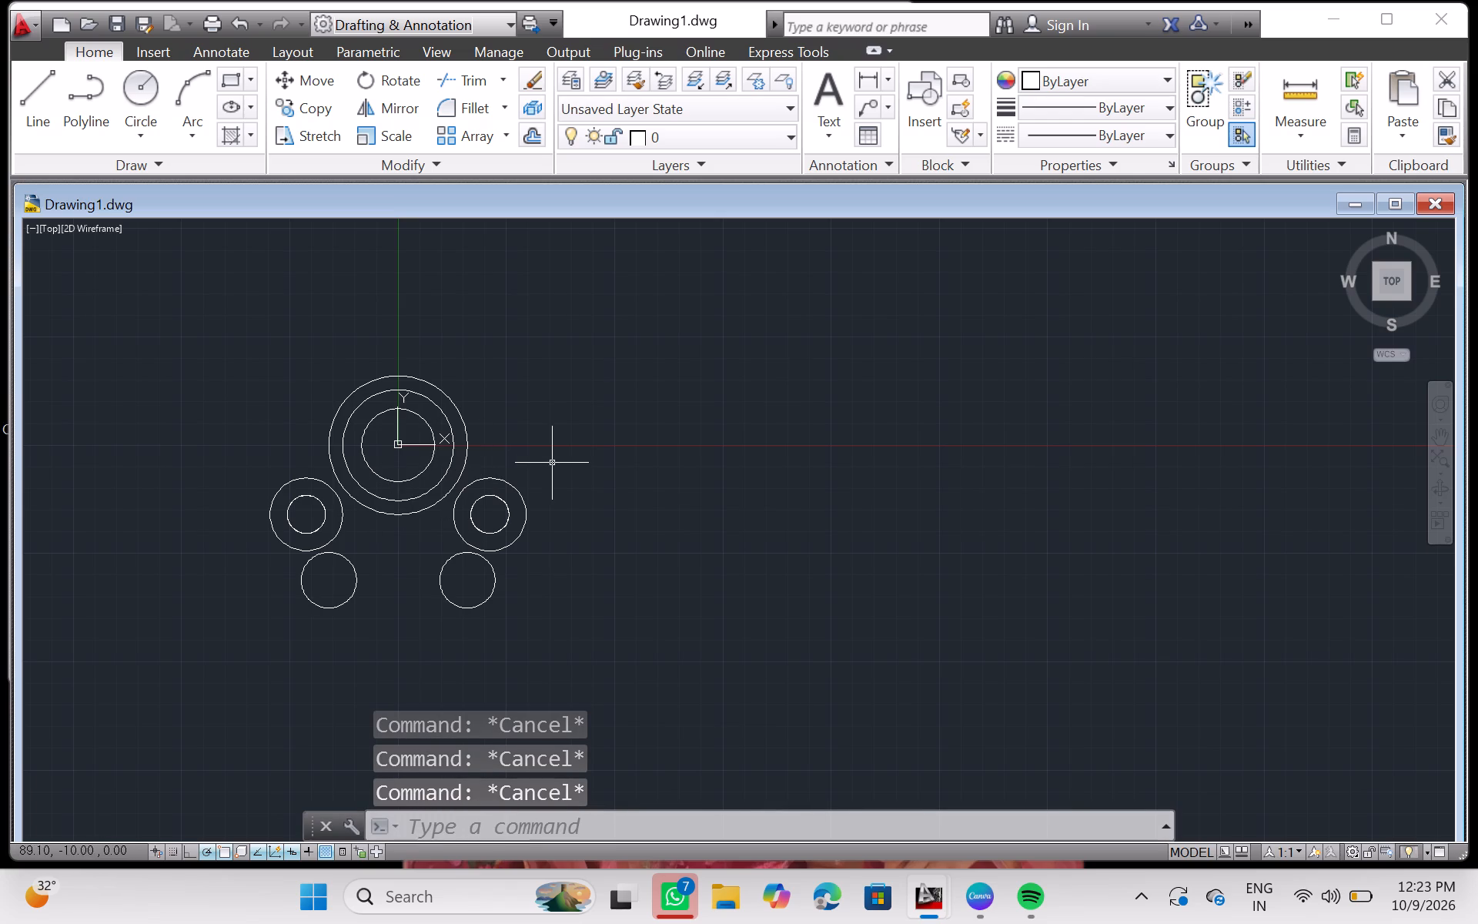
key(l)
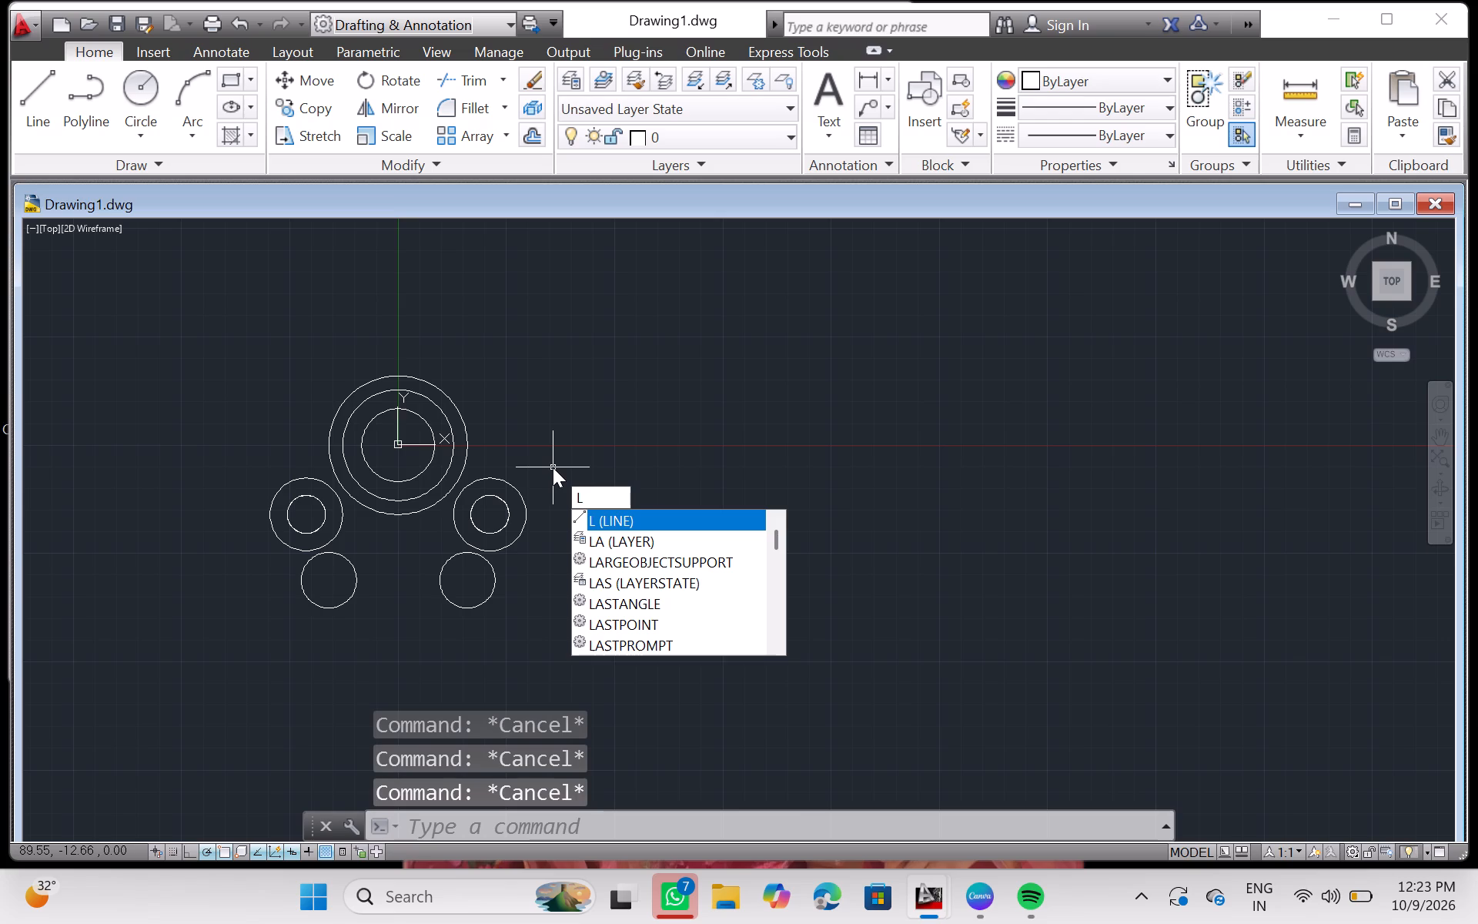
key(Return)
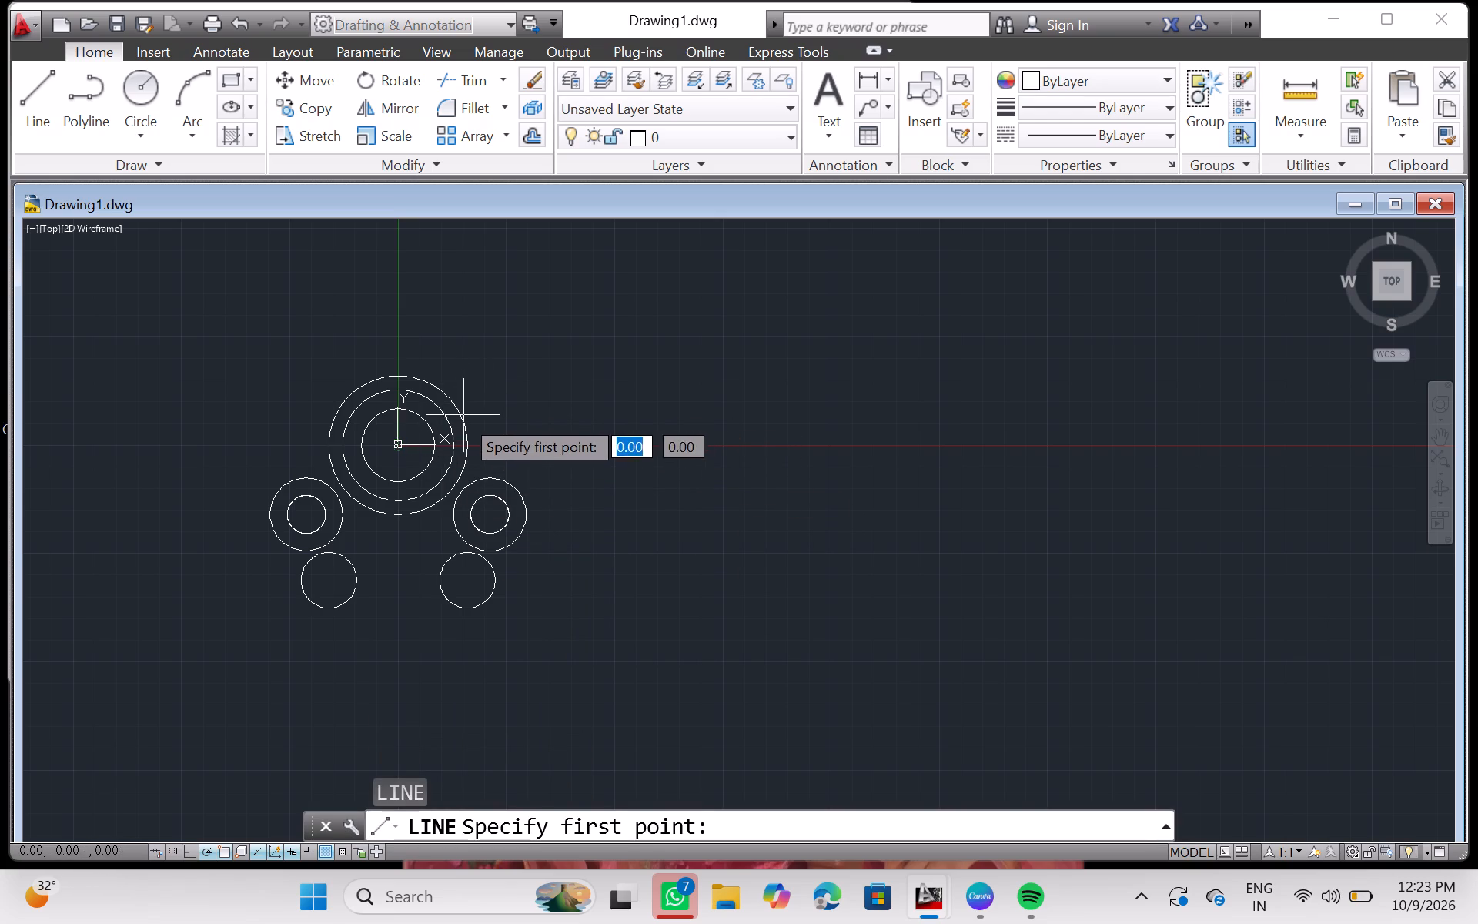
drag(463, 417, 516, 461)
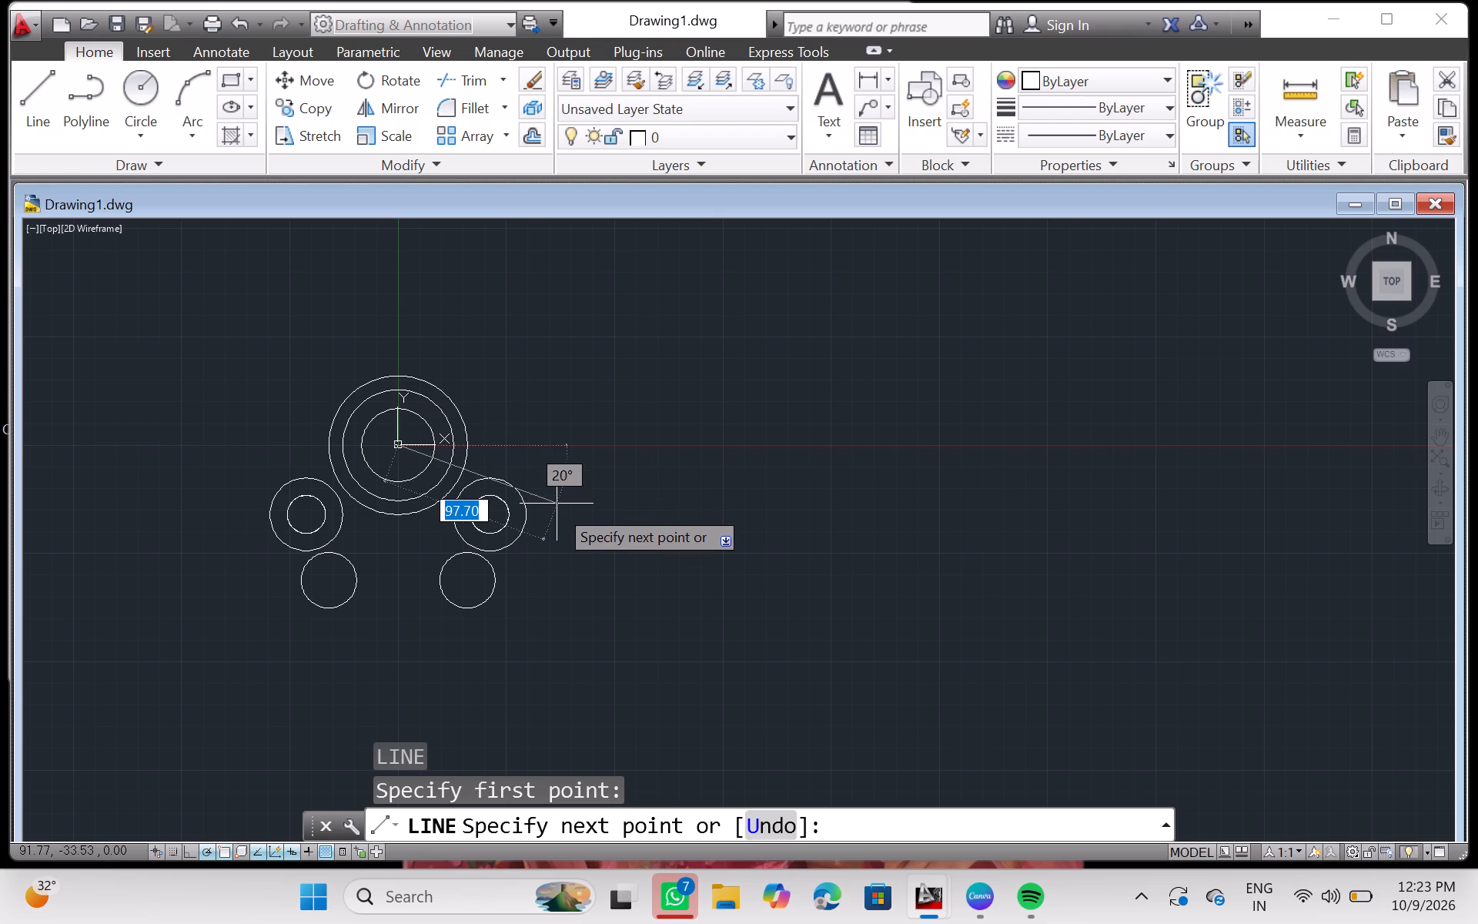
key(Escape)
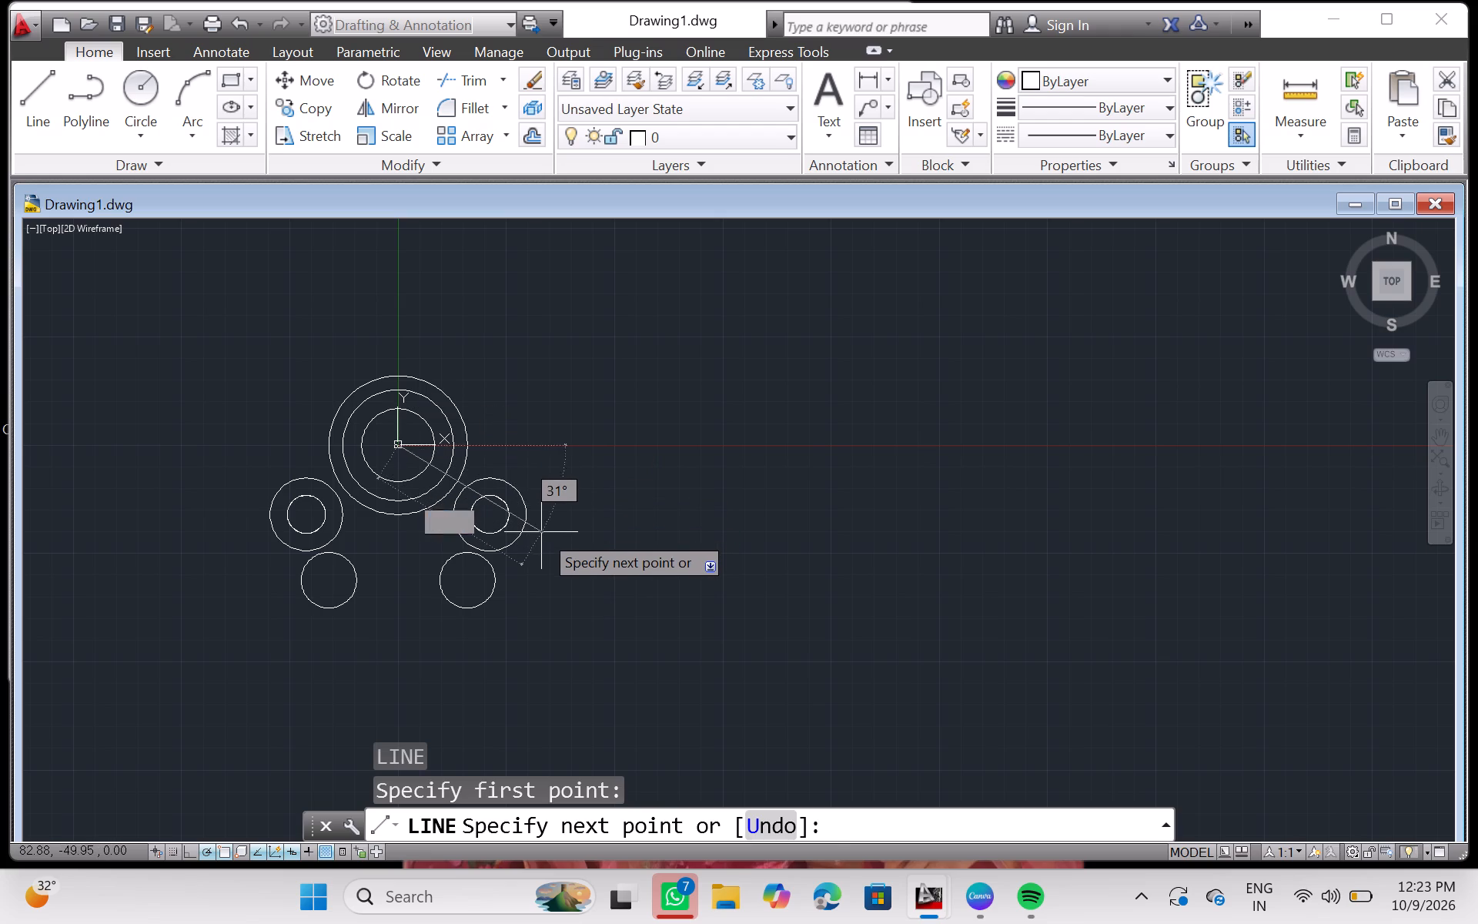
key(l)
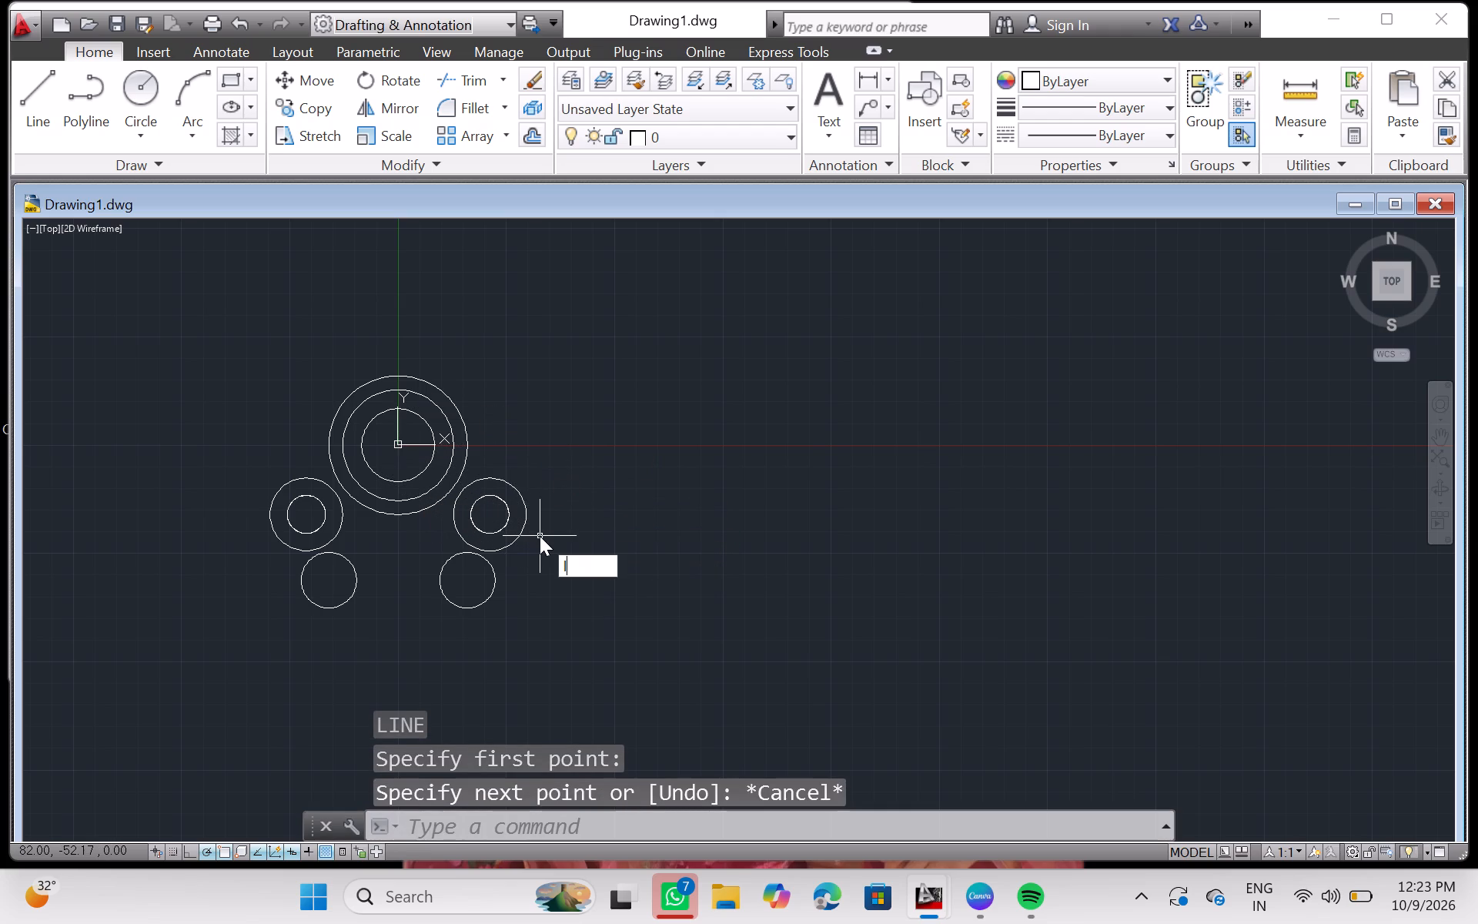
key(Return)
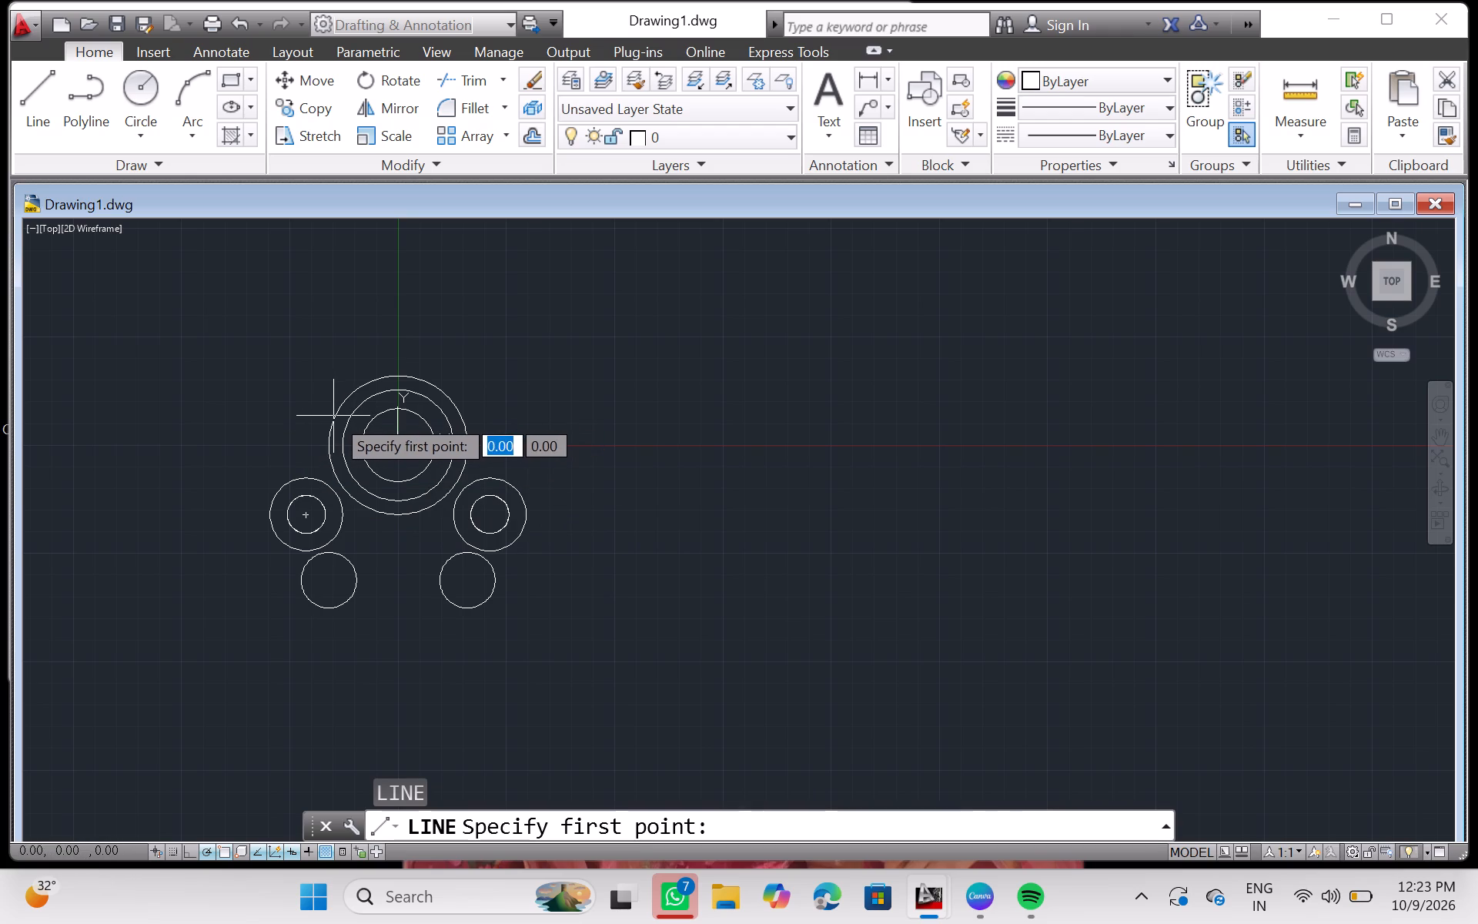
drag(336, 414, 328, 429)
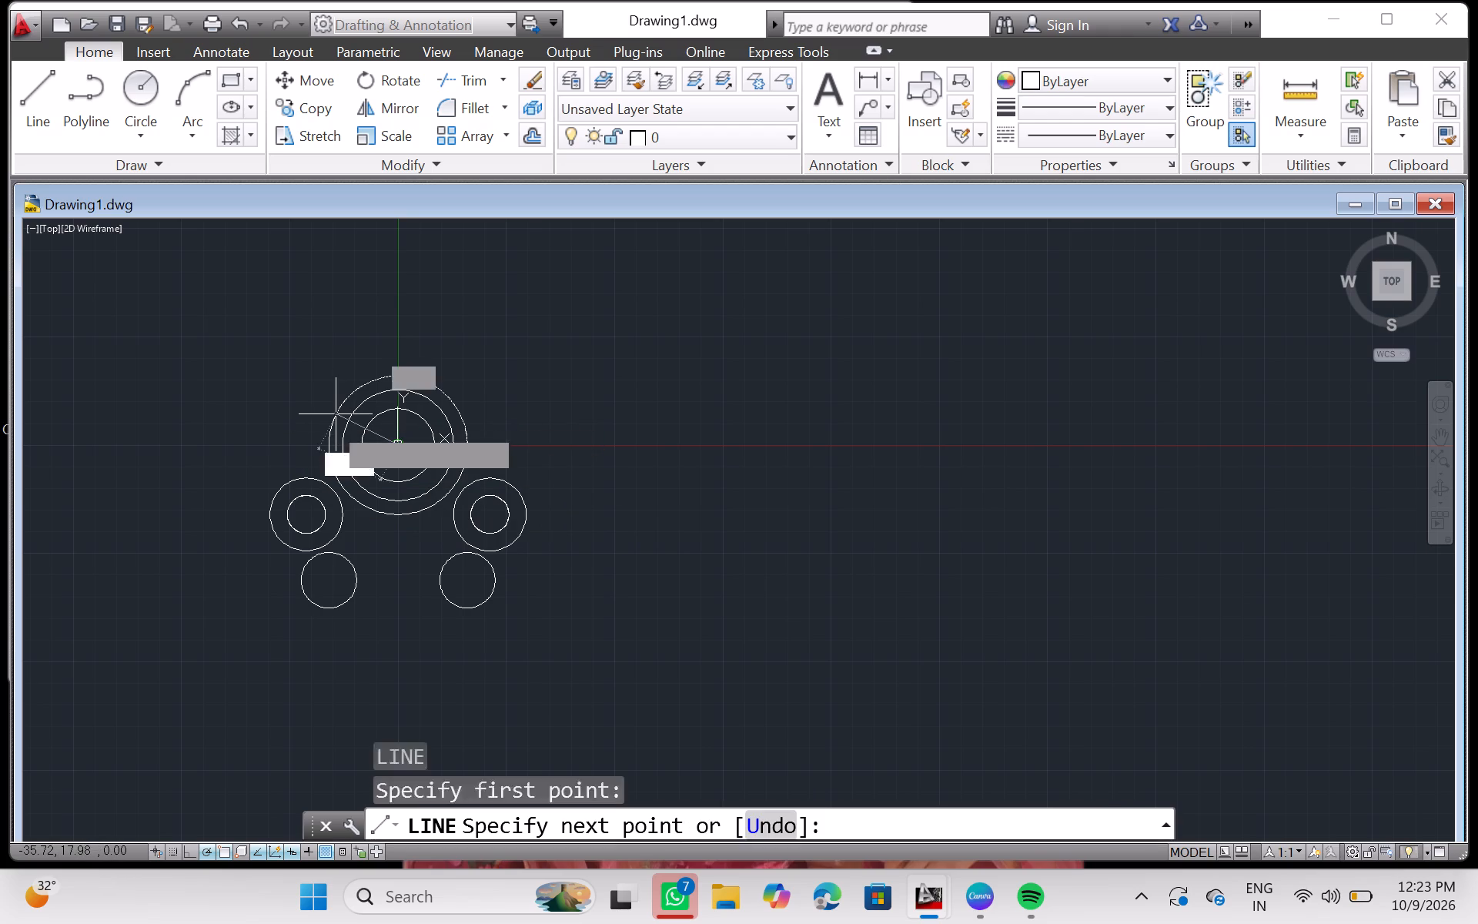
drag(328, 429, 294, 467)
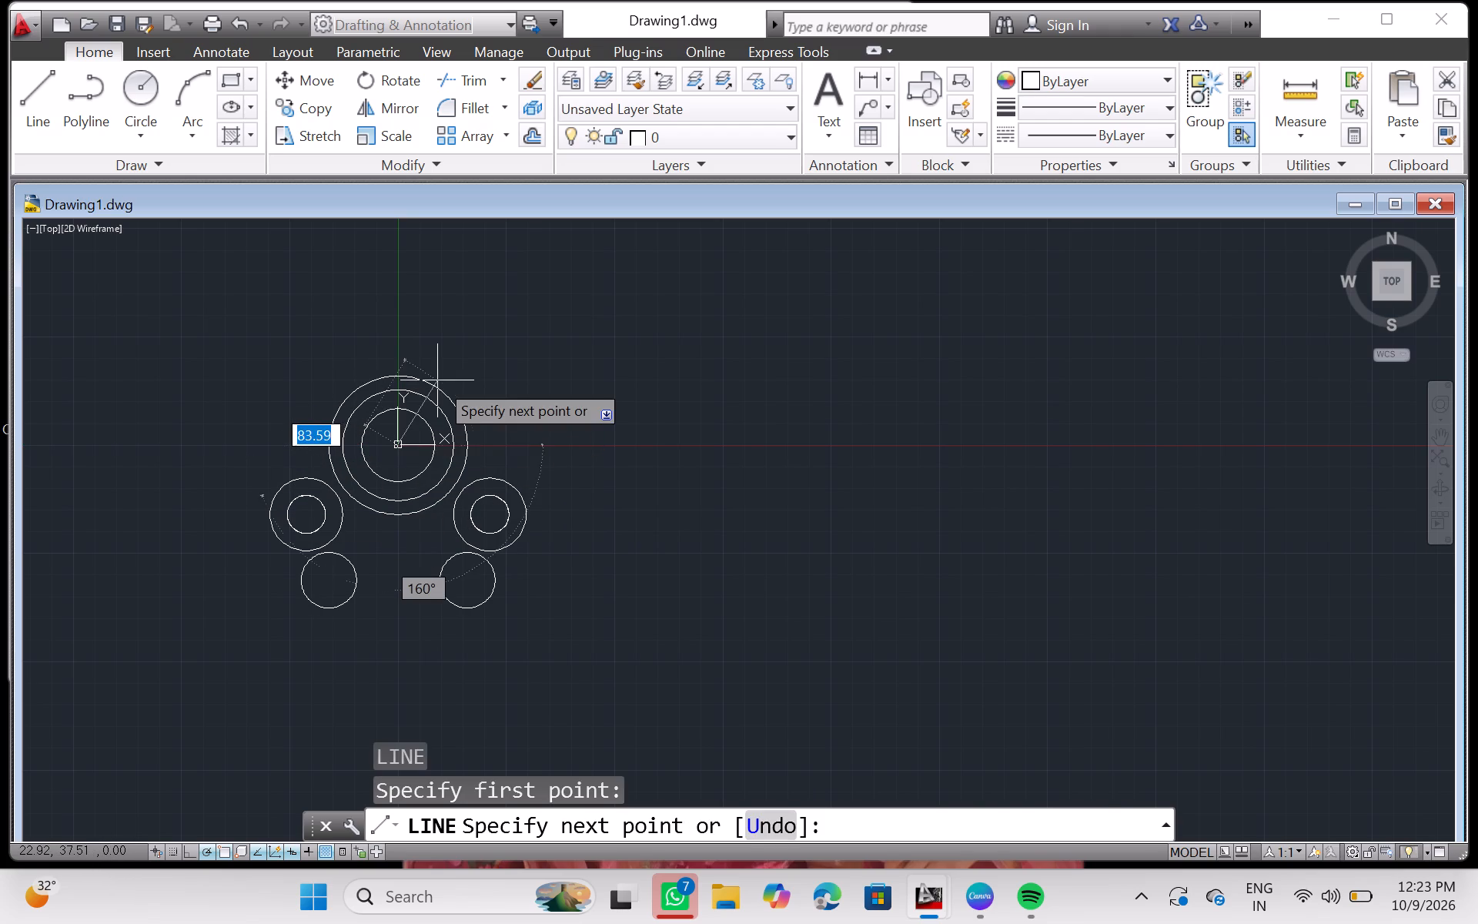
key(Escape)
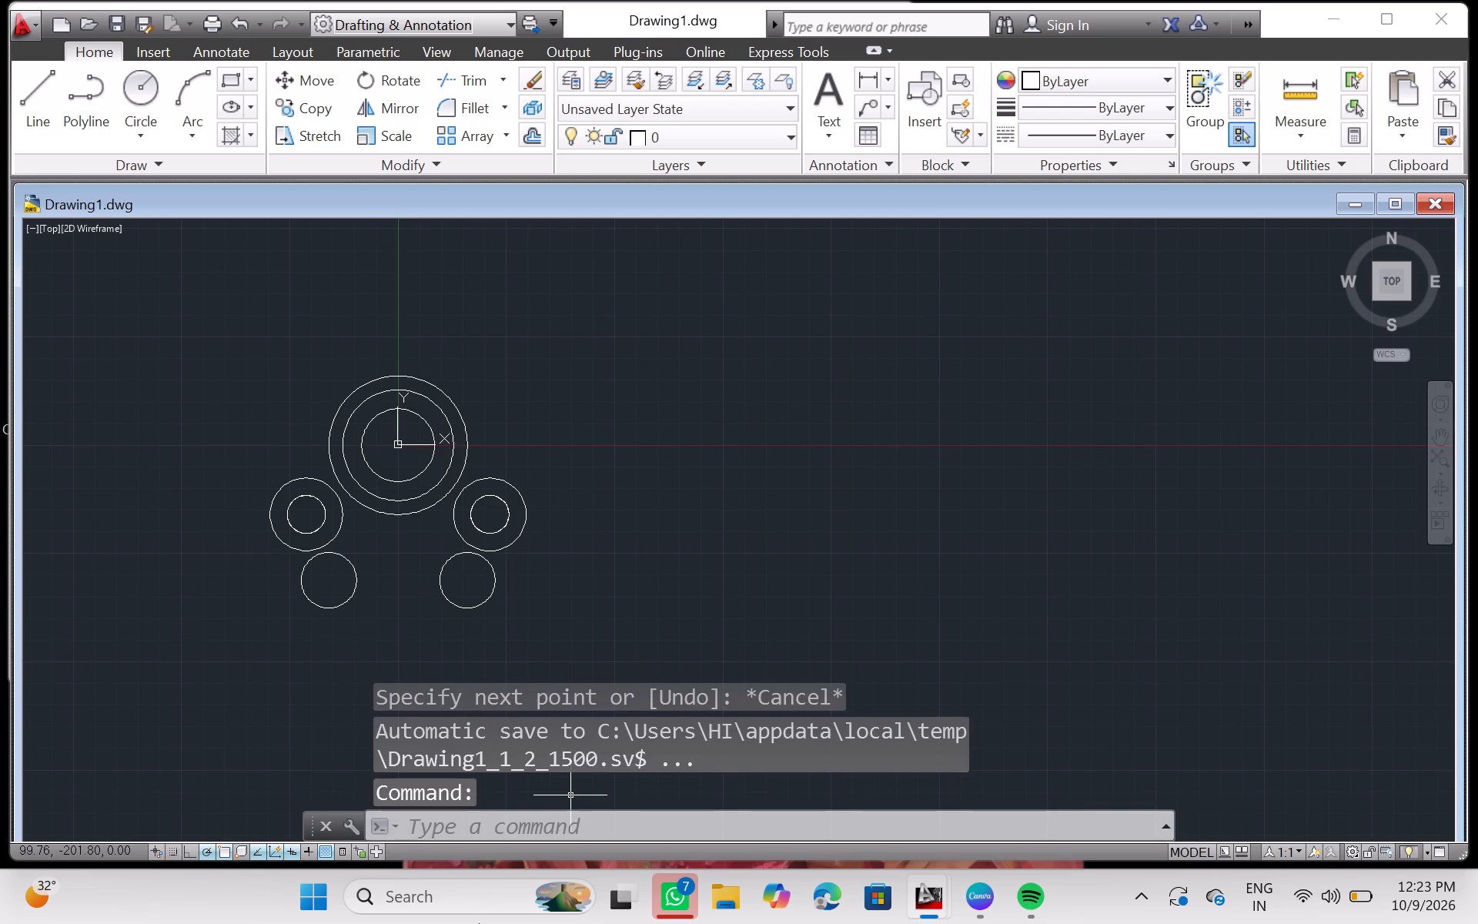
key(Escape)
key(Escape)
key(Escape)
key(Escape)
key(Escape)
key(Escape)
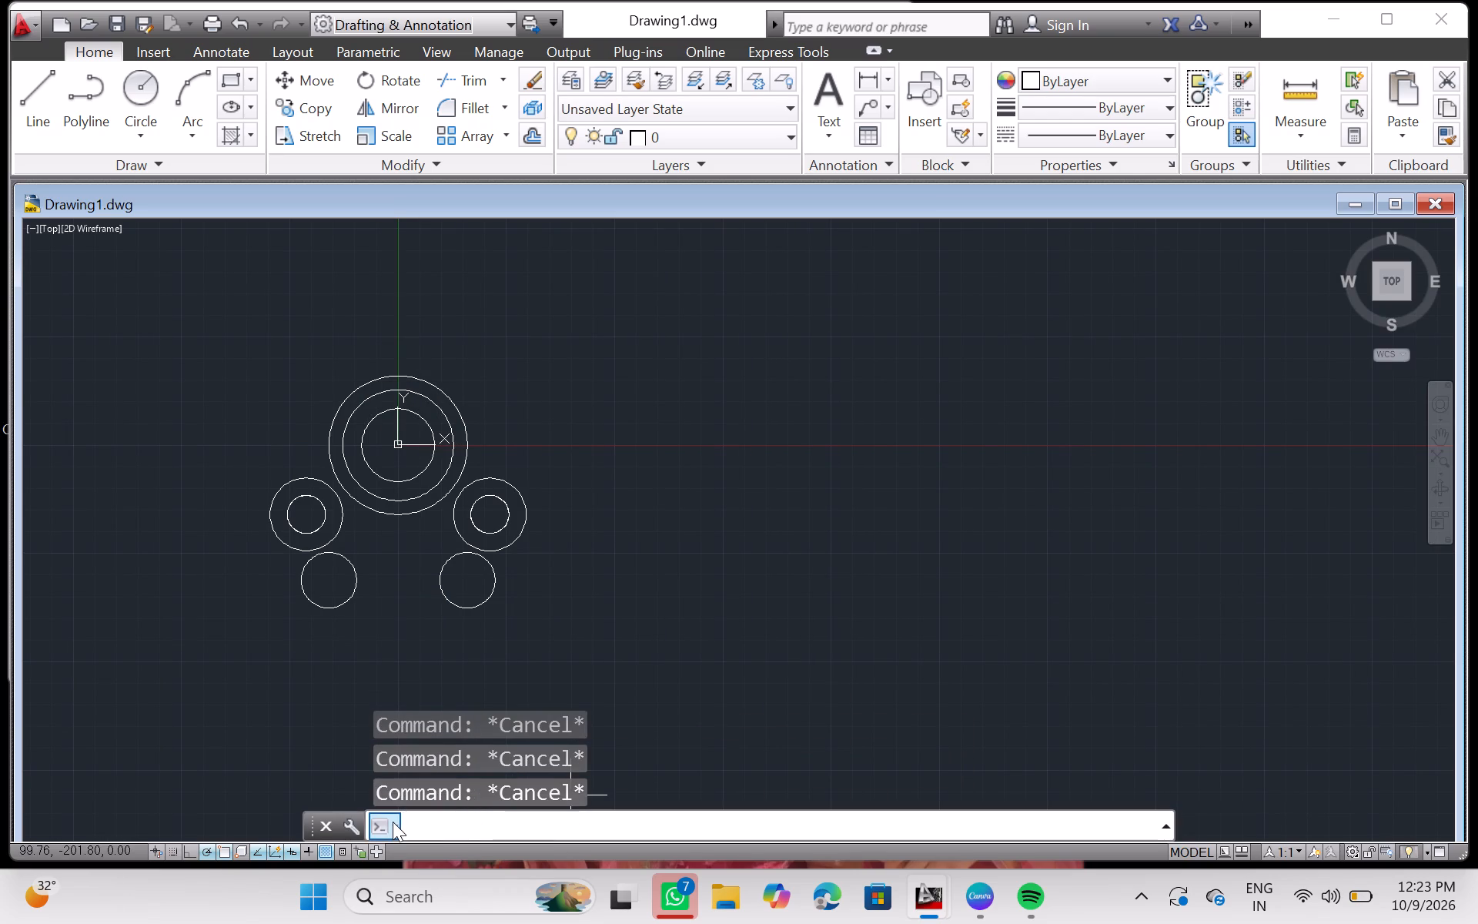
Turn off the drawing grid.
click(189, 849)
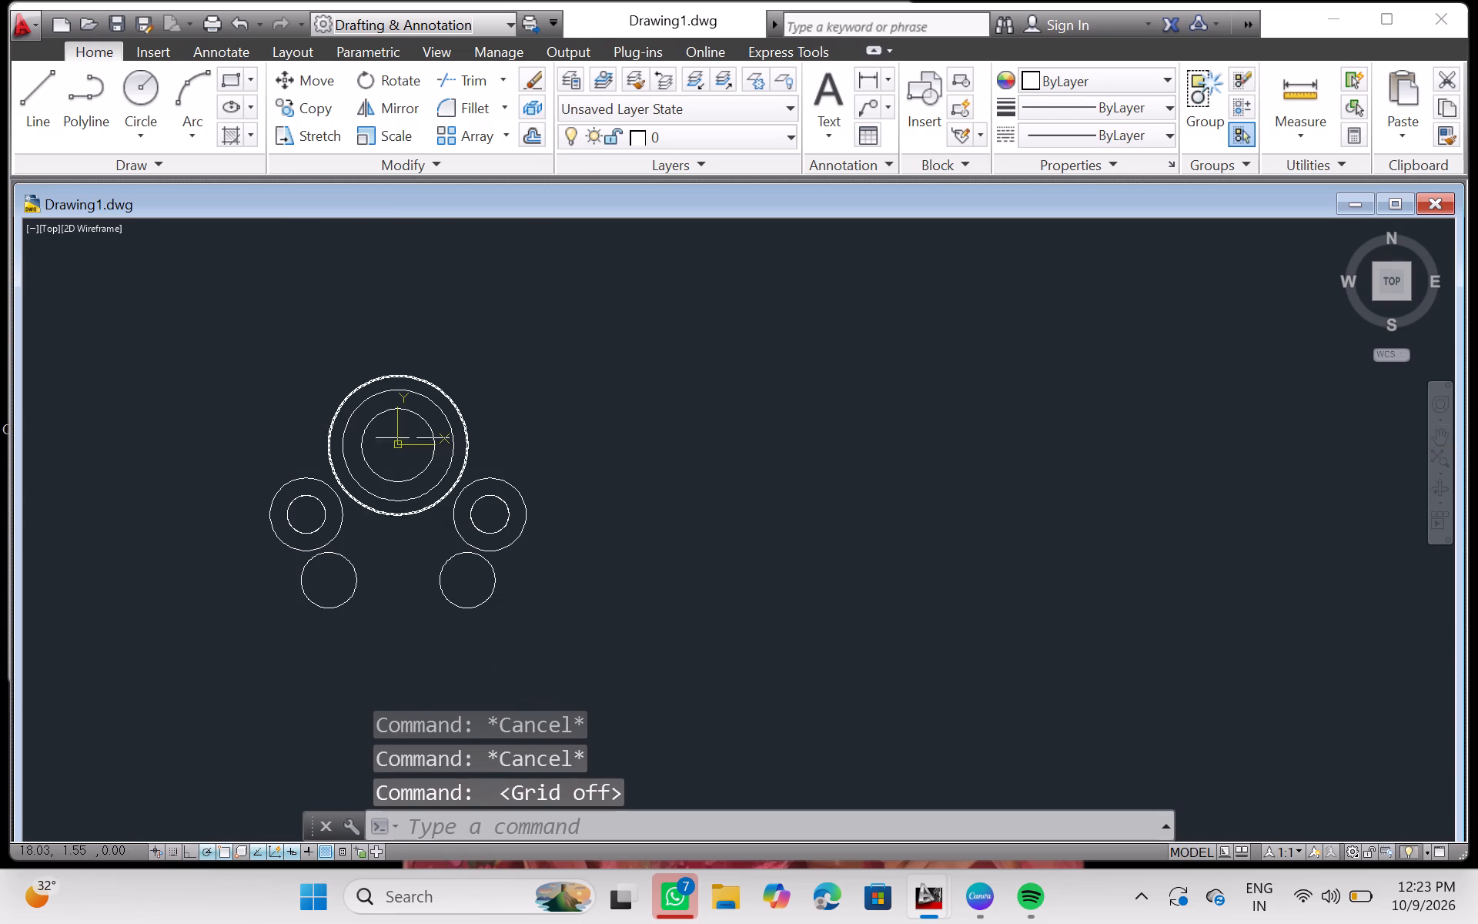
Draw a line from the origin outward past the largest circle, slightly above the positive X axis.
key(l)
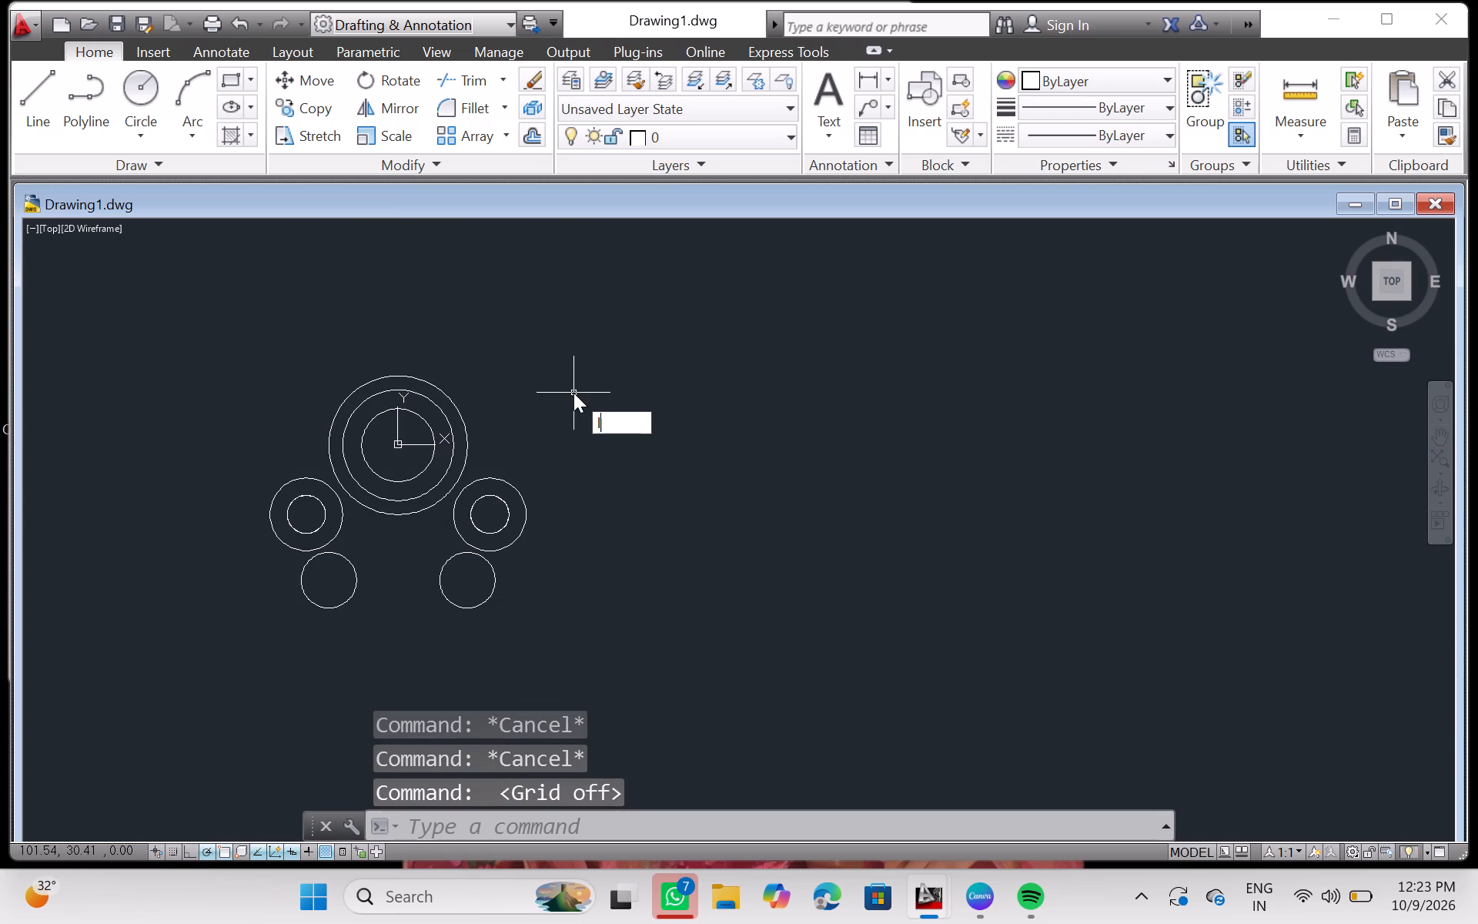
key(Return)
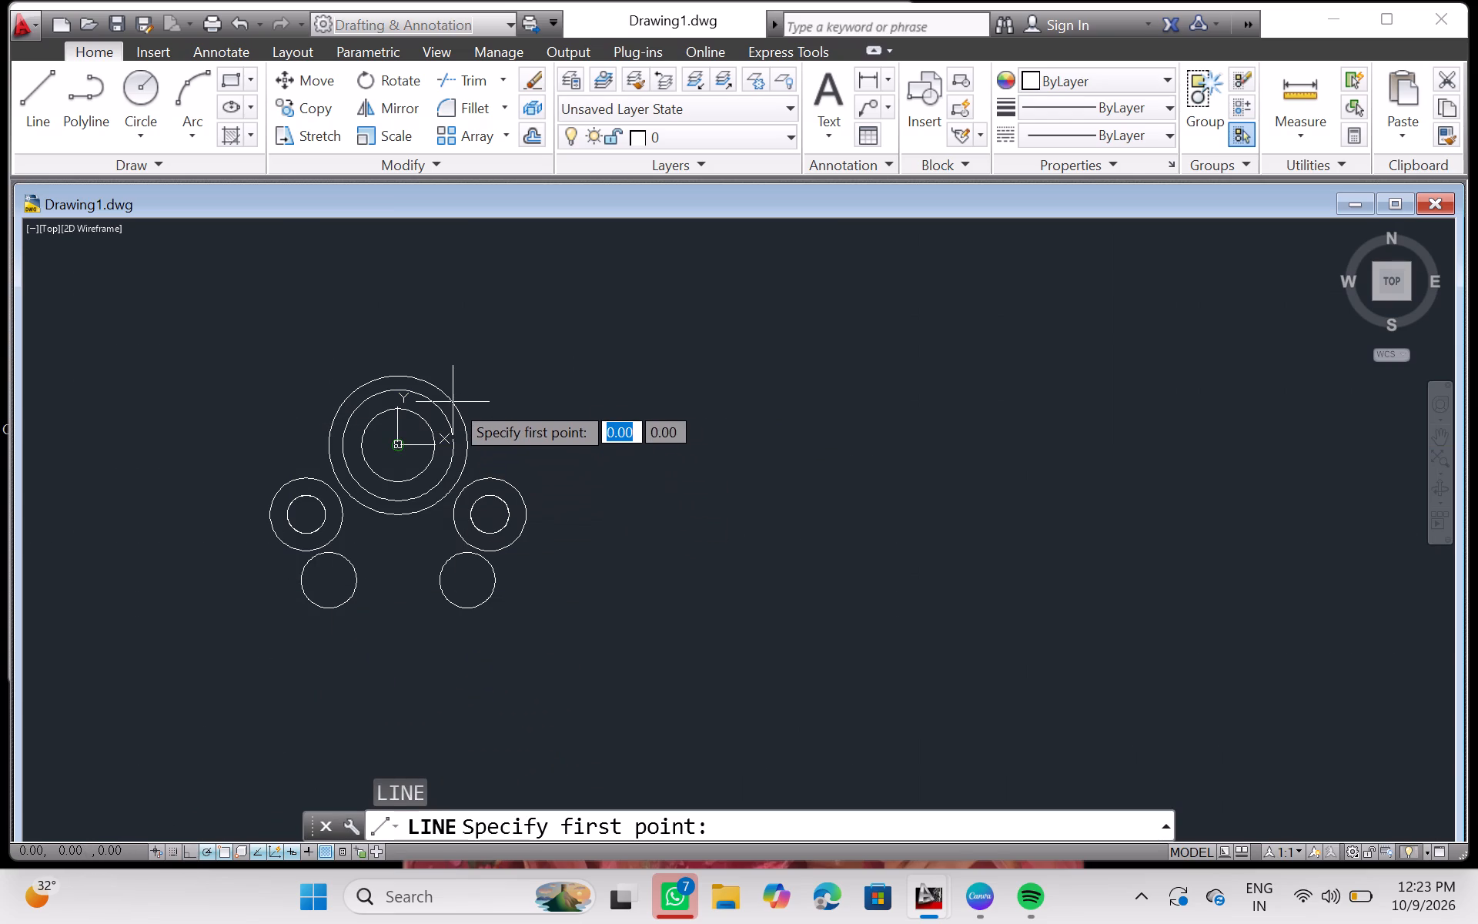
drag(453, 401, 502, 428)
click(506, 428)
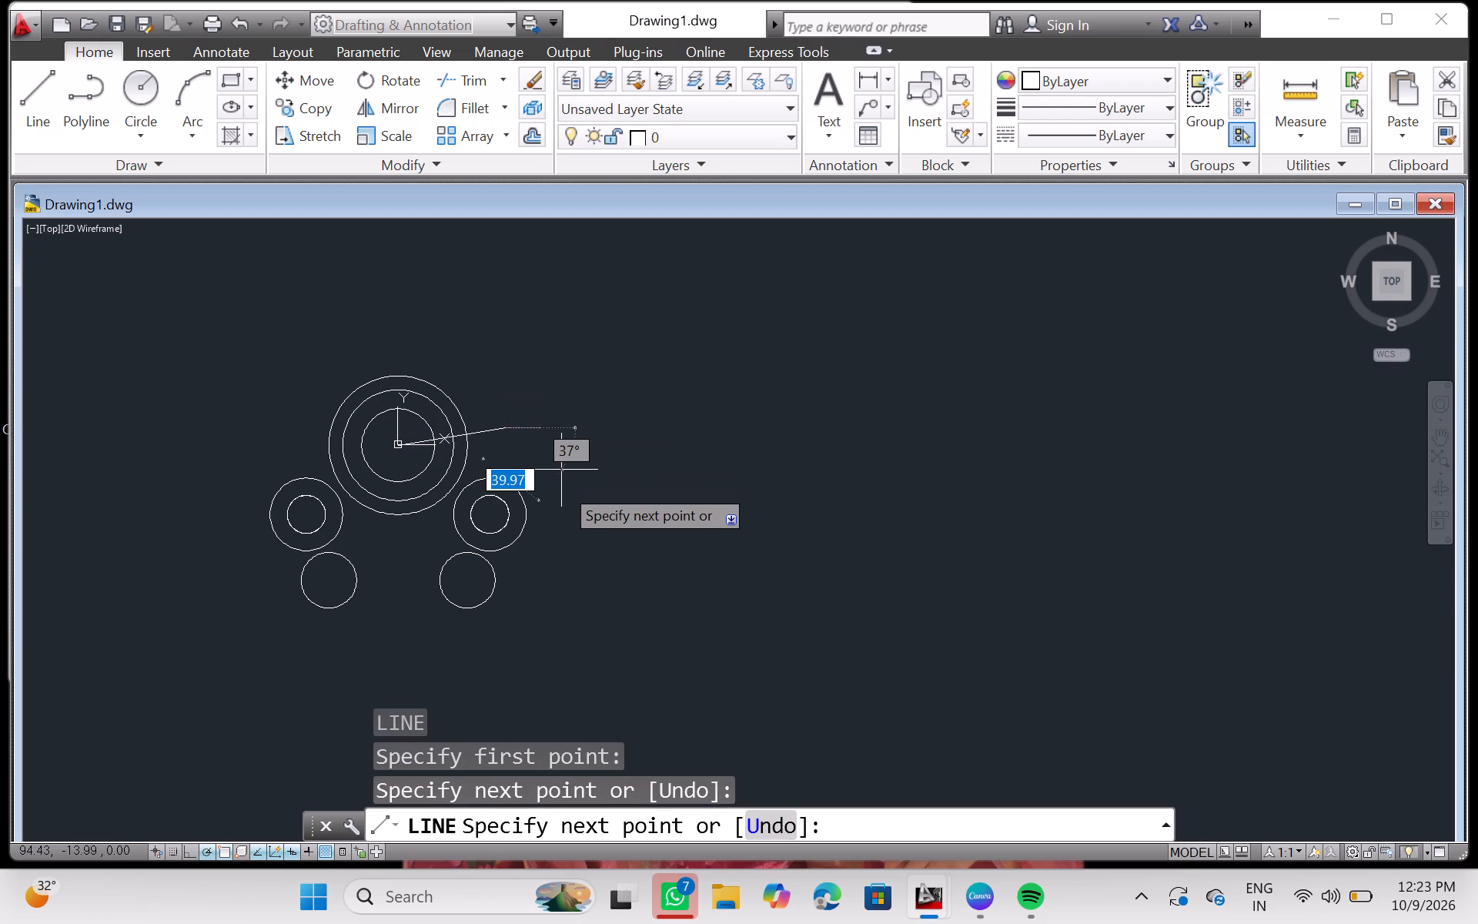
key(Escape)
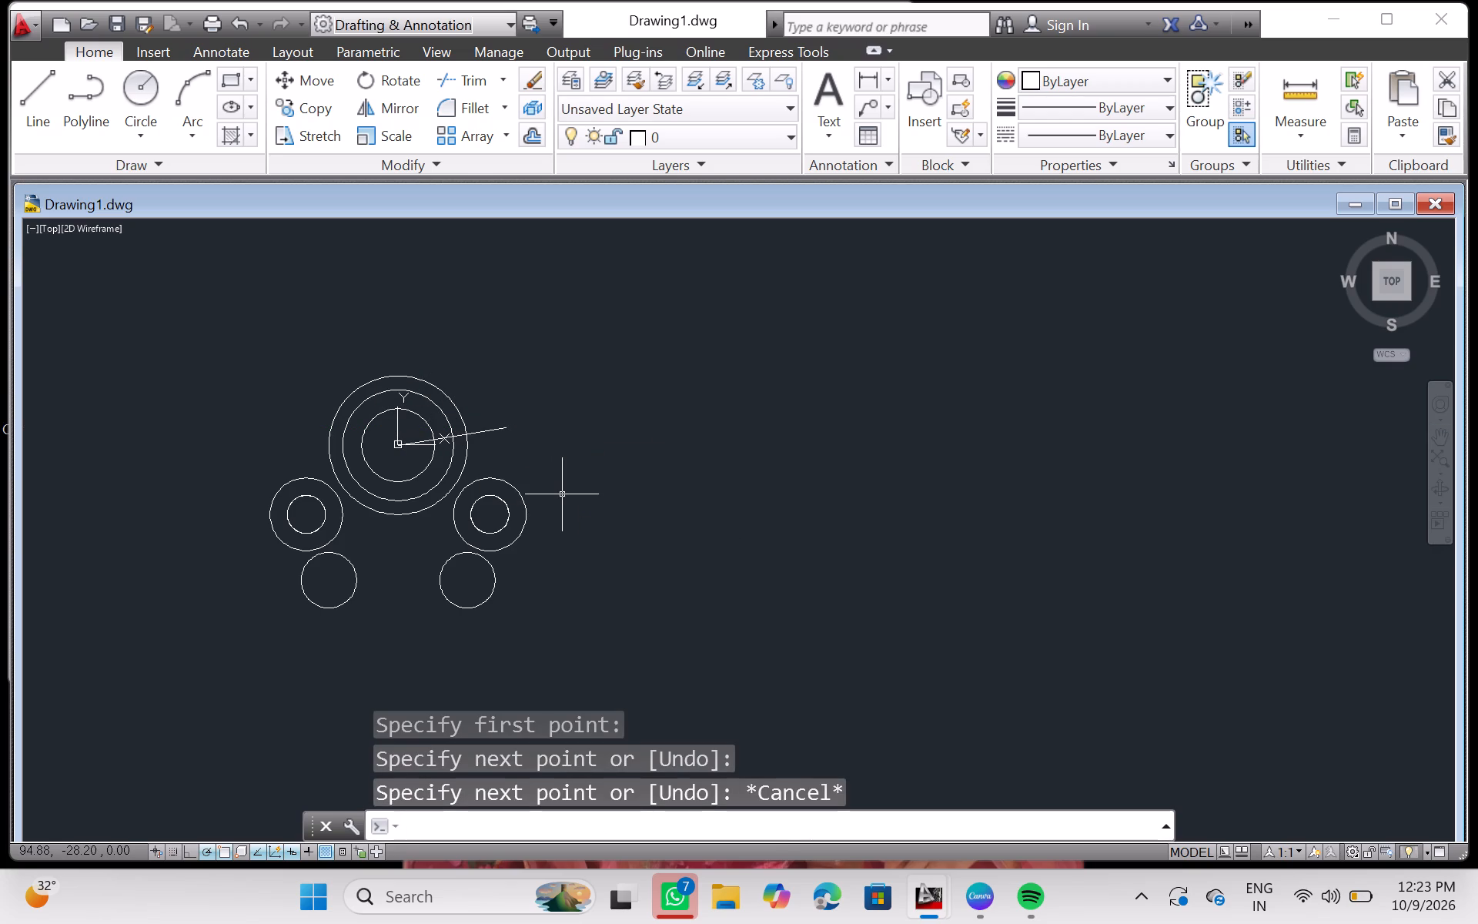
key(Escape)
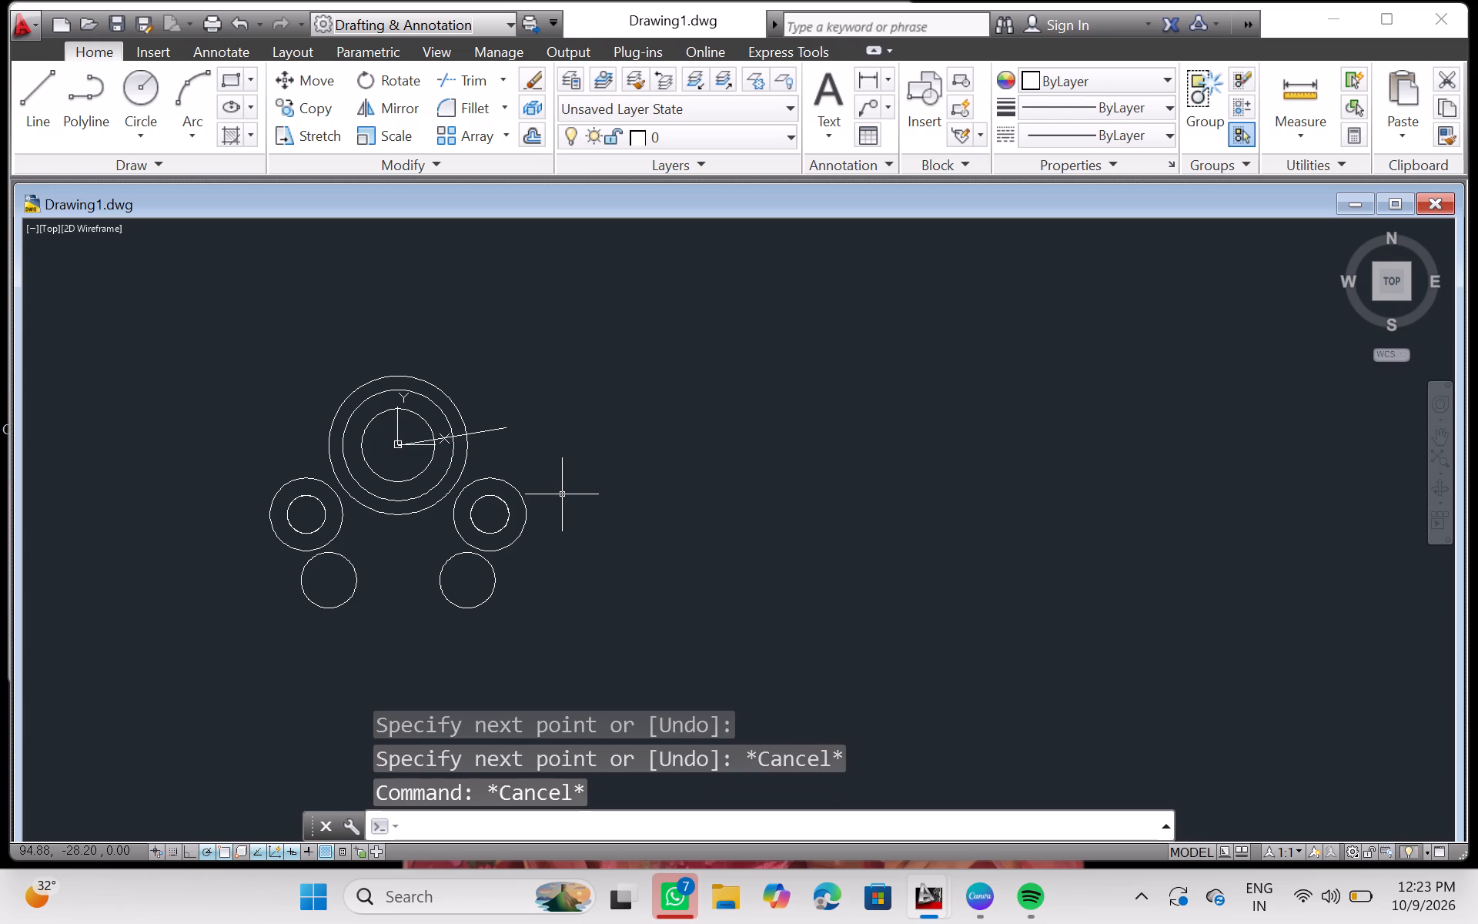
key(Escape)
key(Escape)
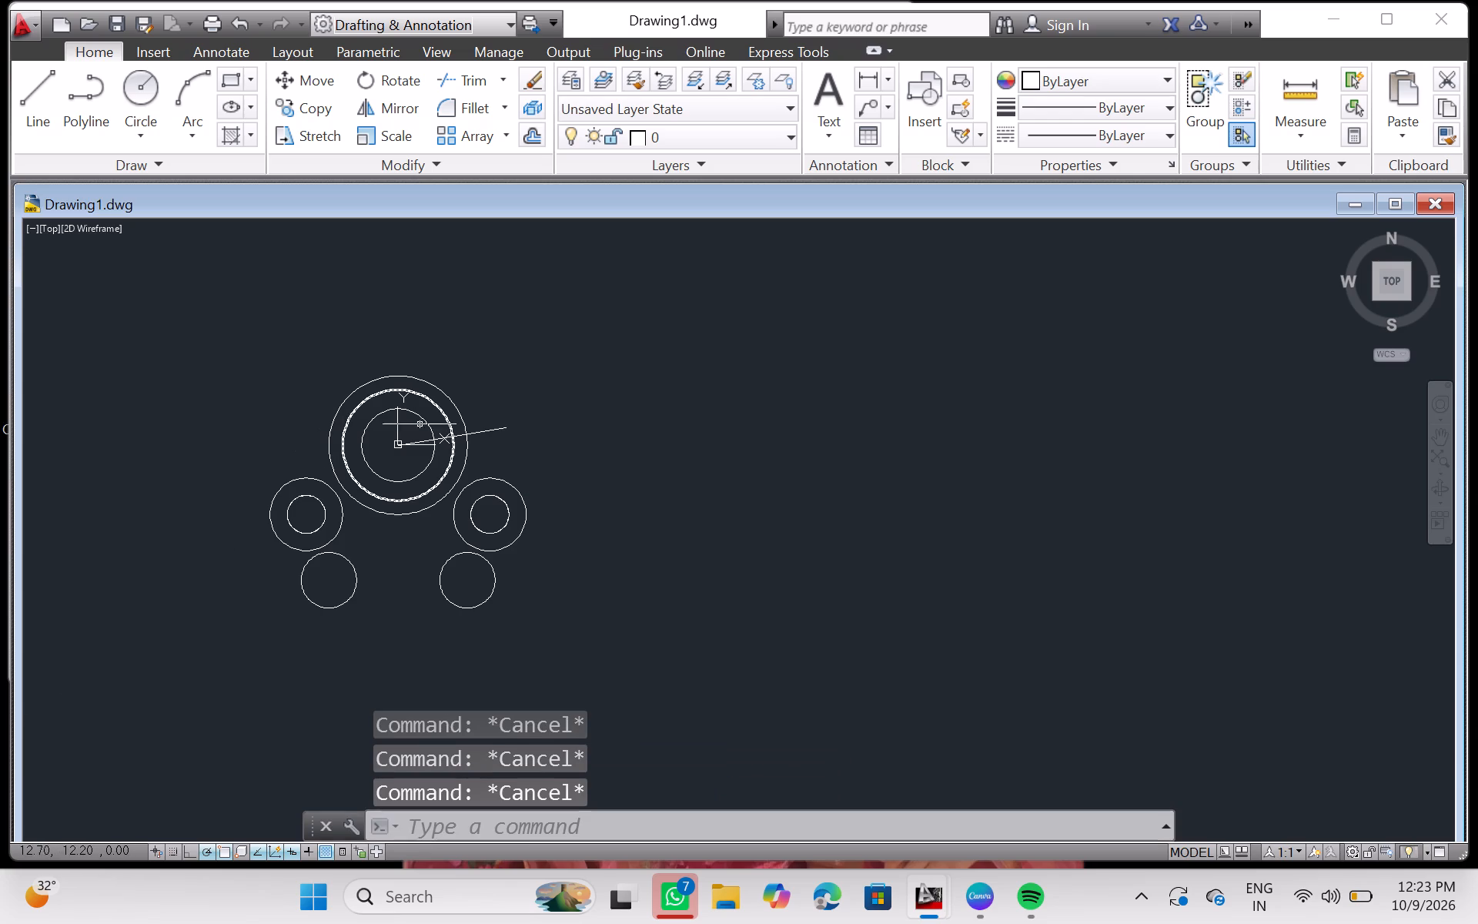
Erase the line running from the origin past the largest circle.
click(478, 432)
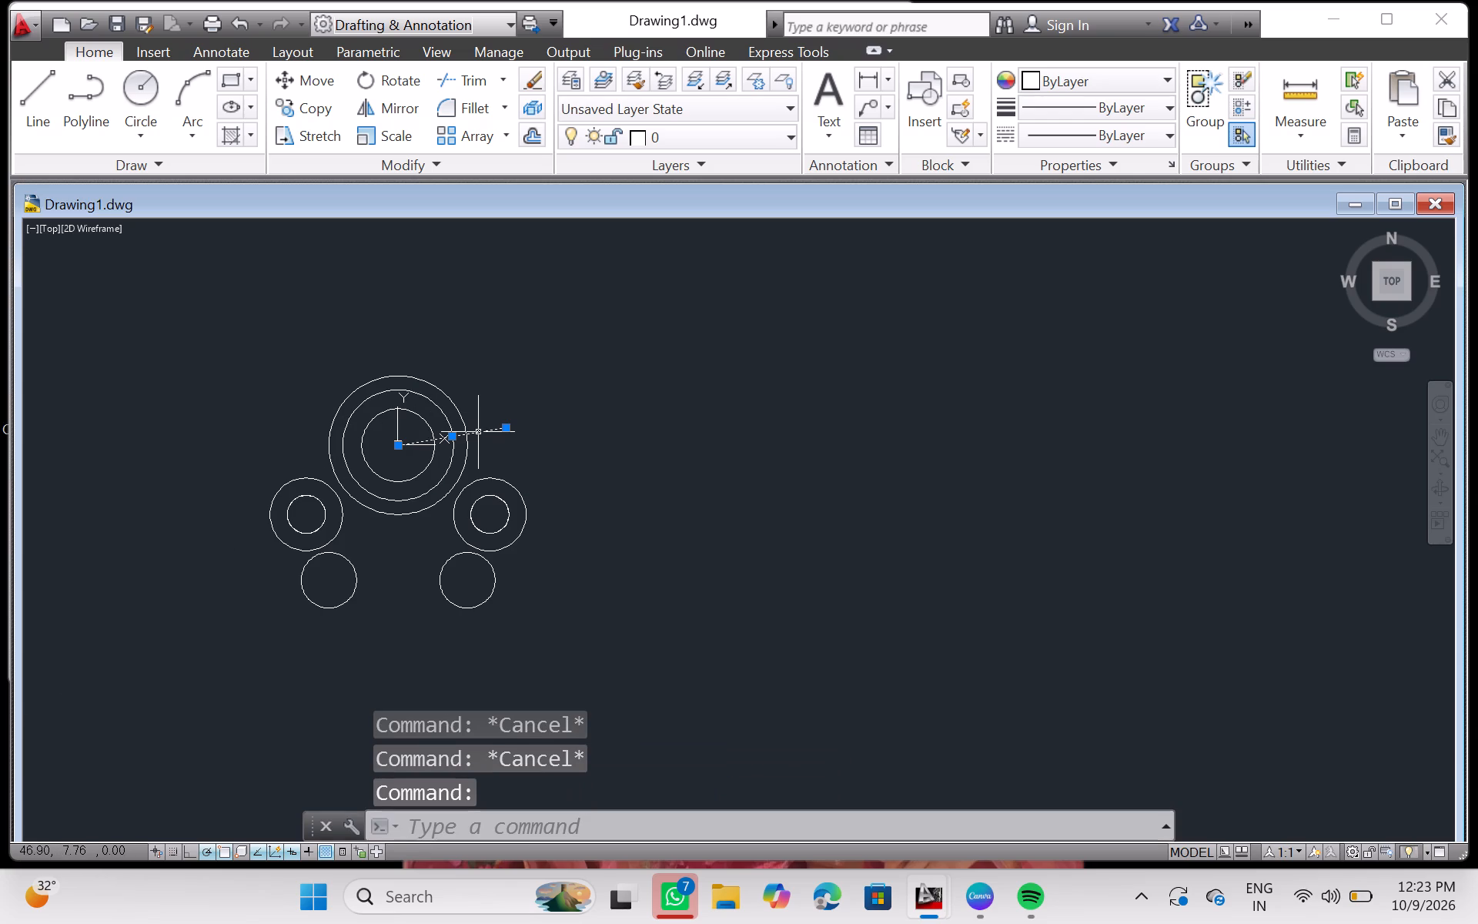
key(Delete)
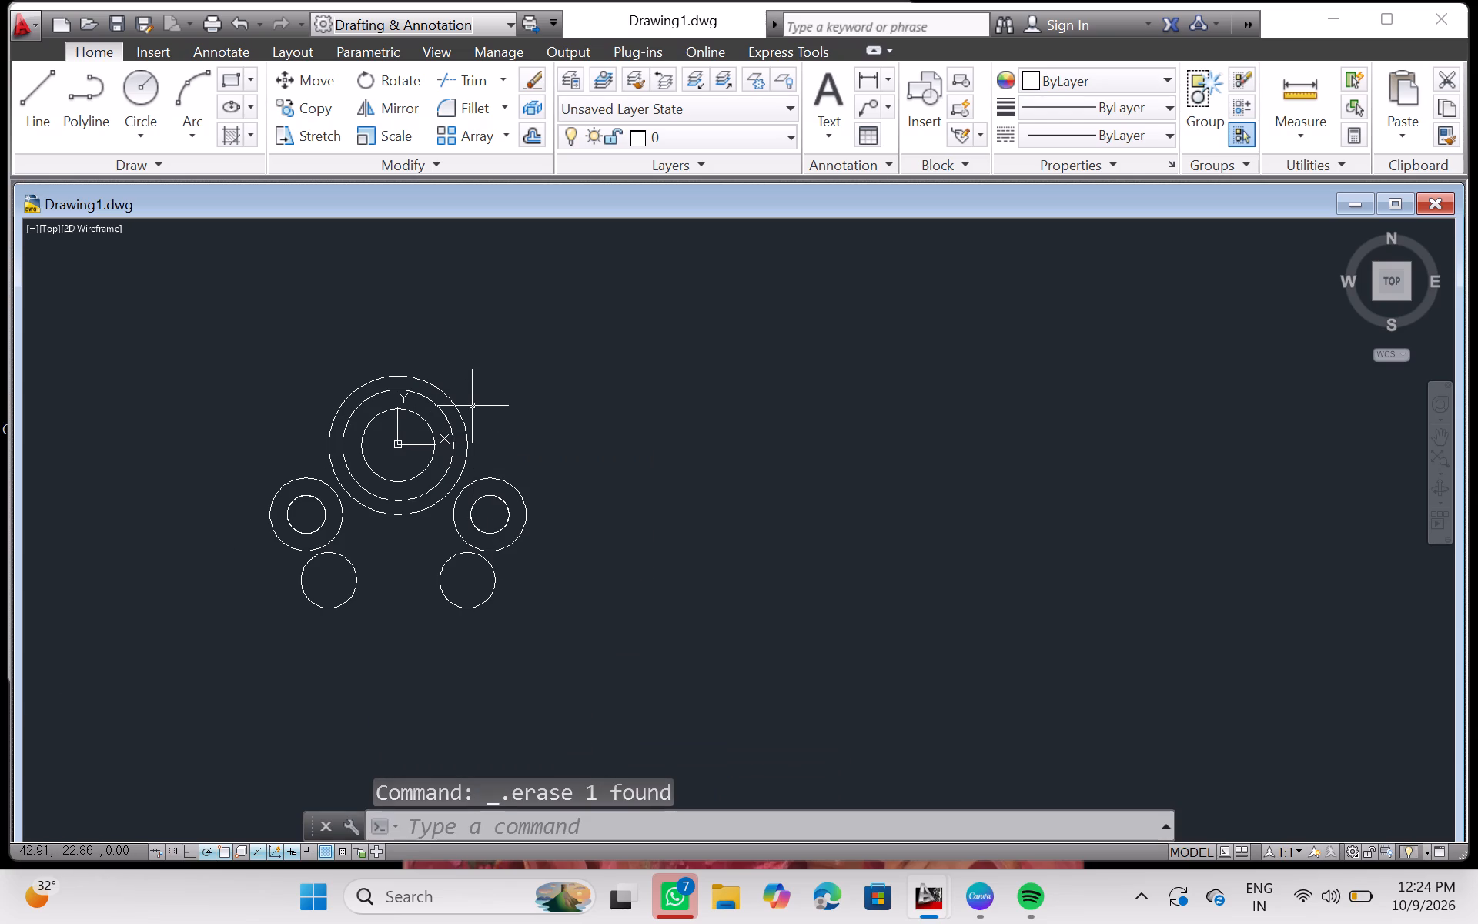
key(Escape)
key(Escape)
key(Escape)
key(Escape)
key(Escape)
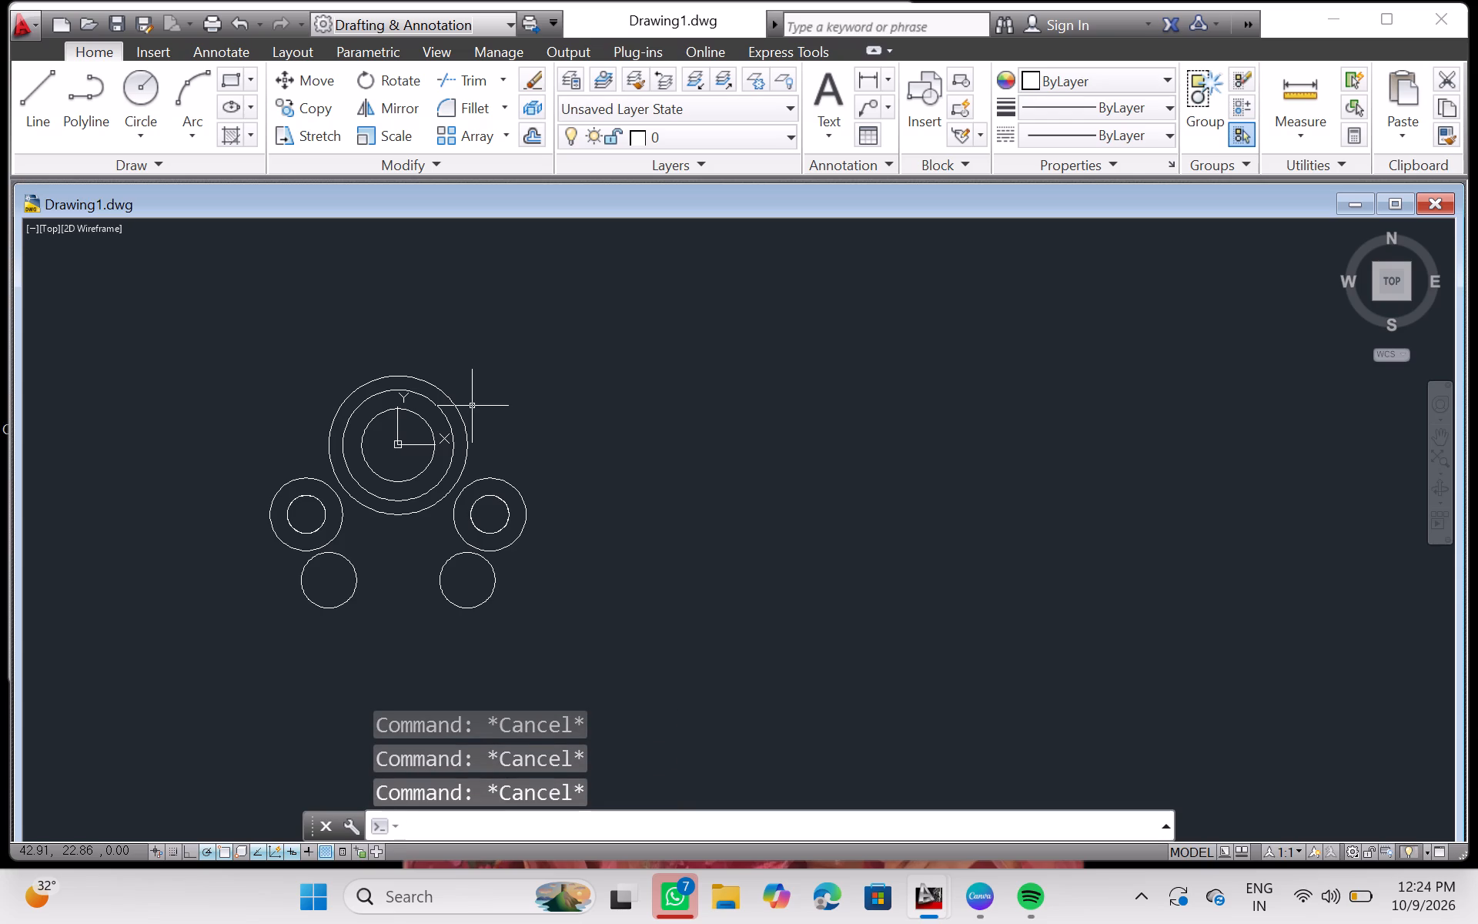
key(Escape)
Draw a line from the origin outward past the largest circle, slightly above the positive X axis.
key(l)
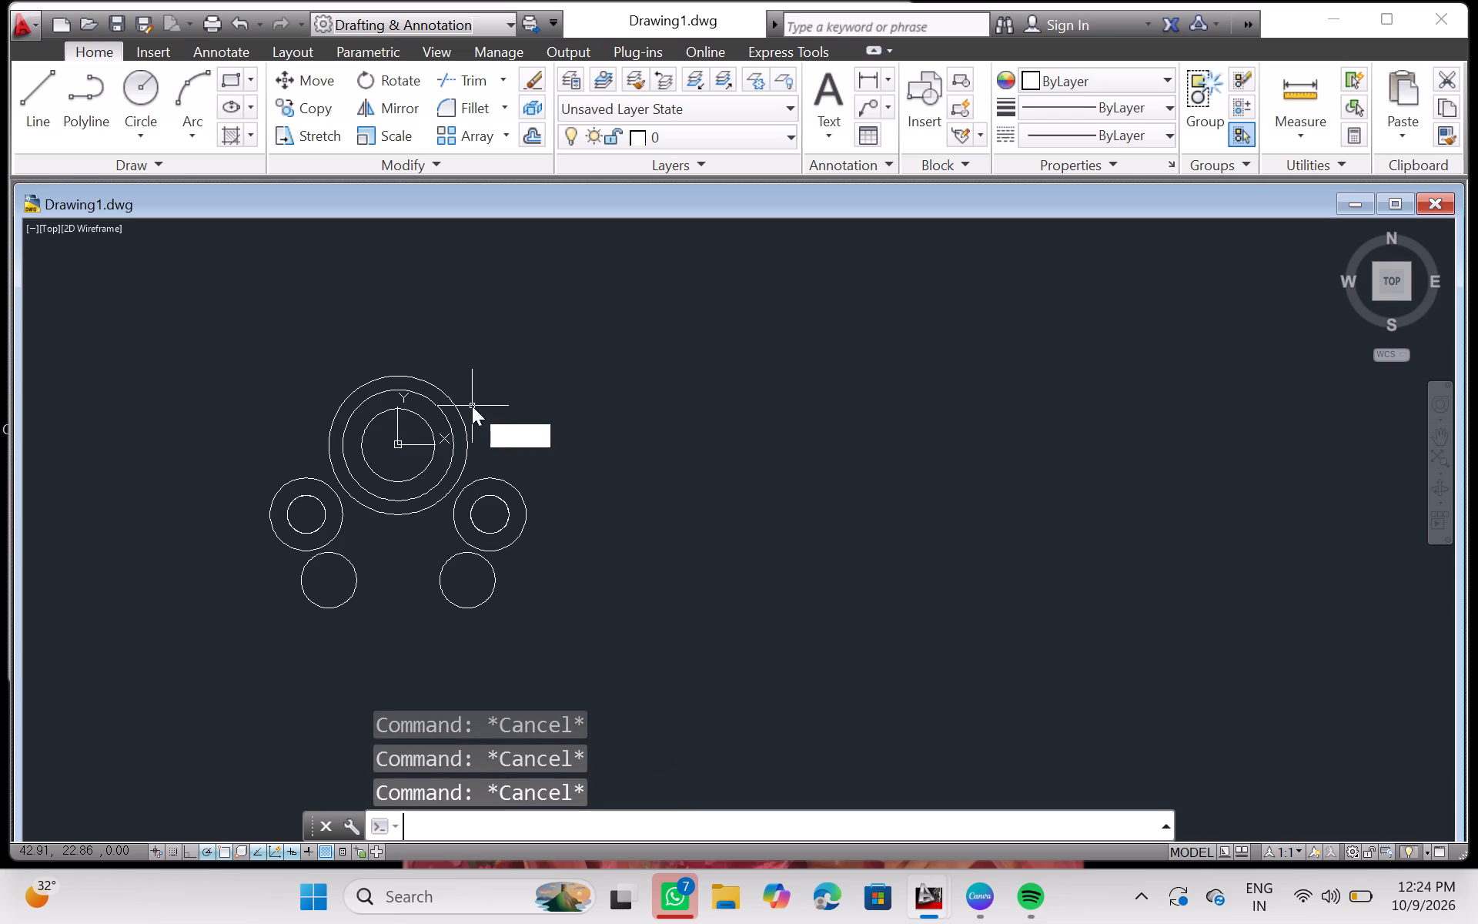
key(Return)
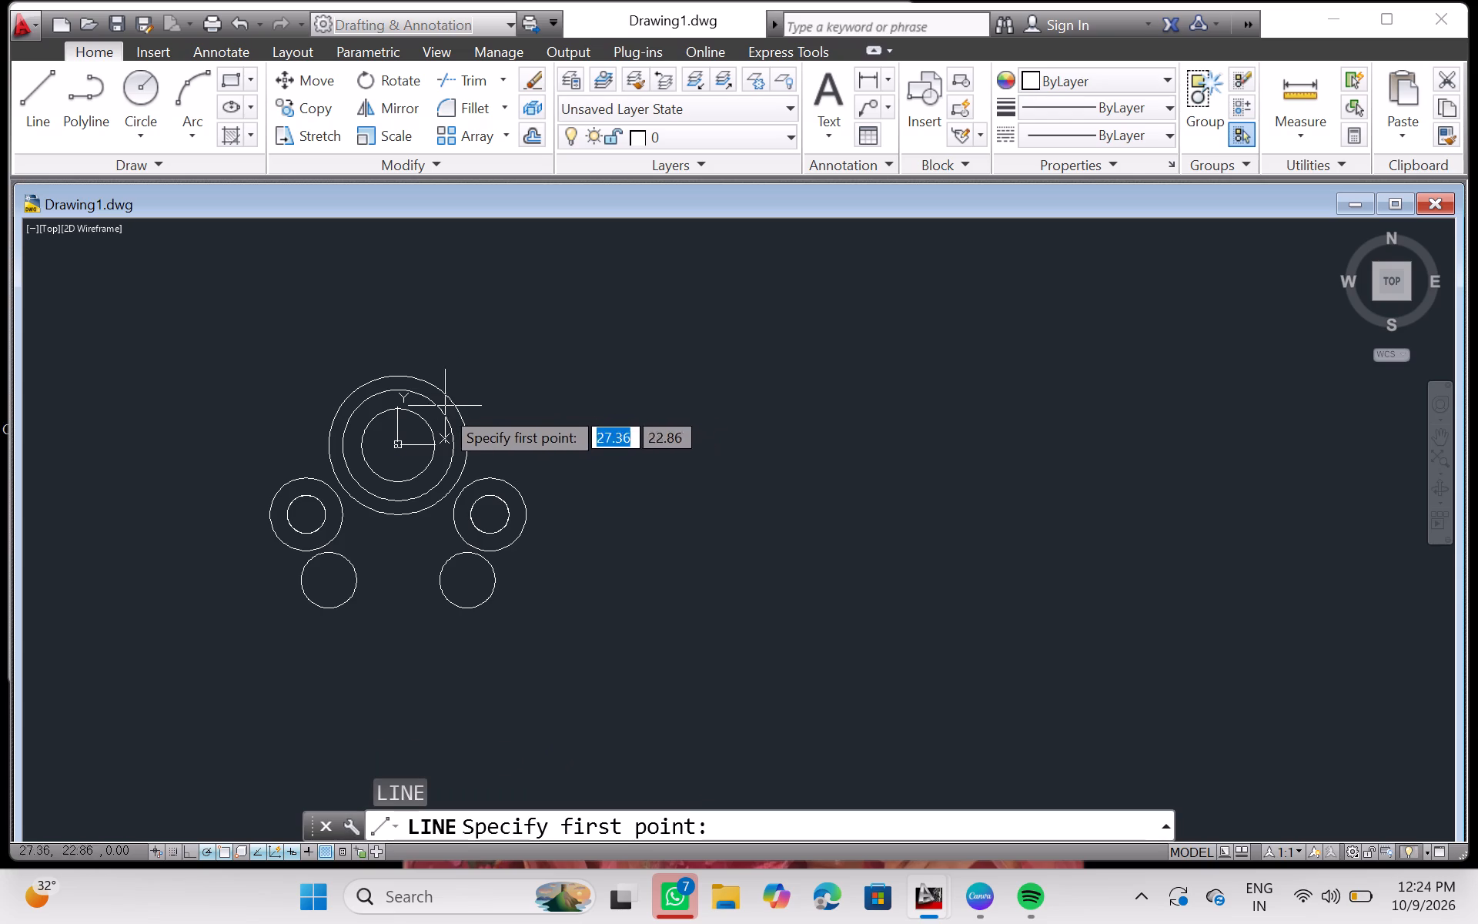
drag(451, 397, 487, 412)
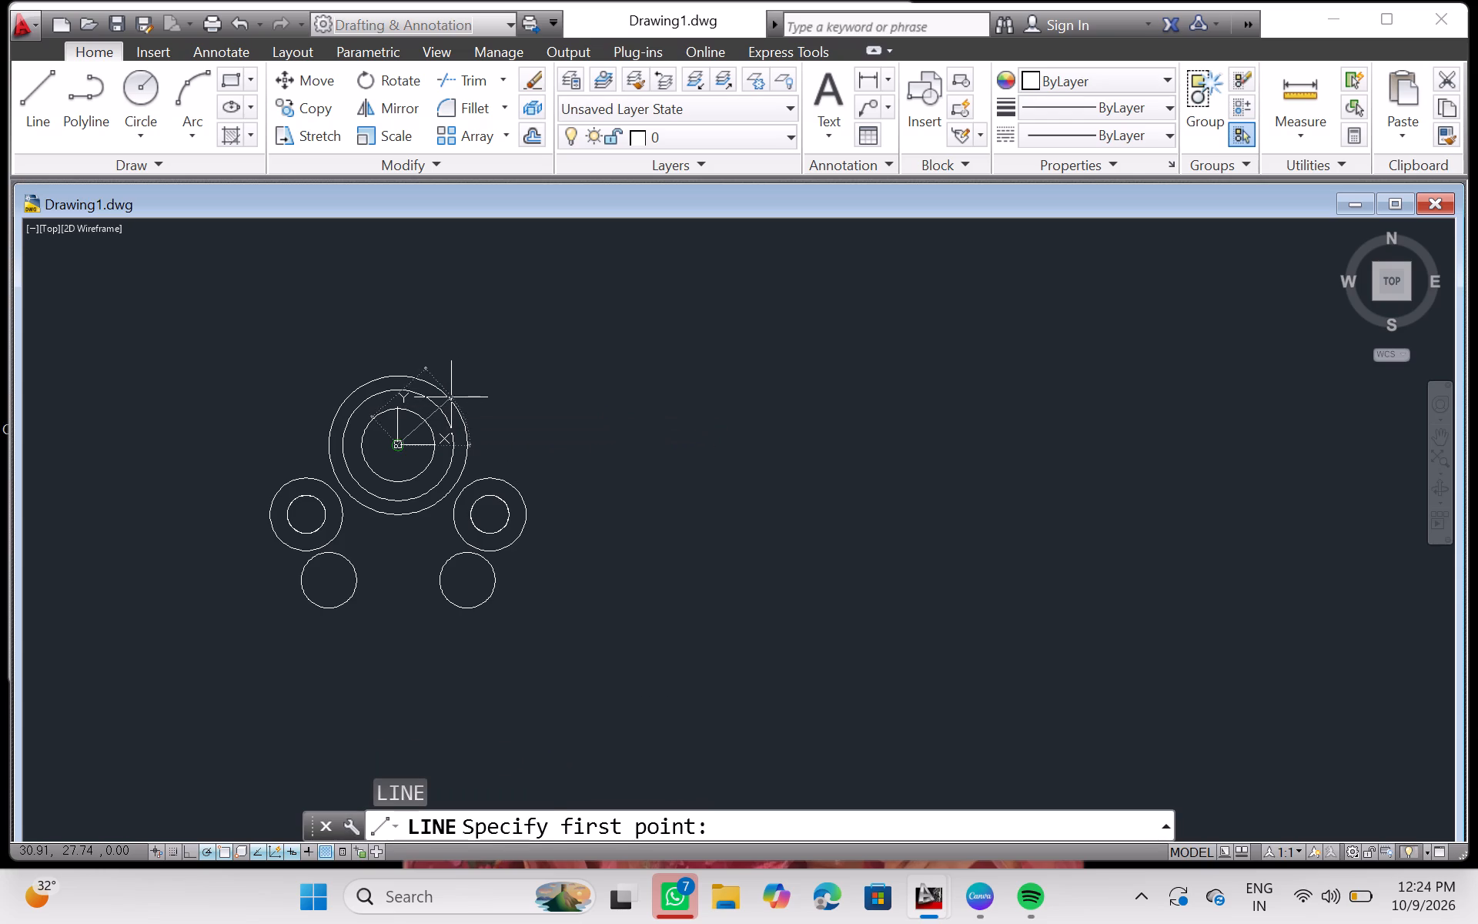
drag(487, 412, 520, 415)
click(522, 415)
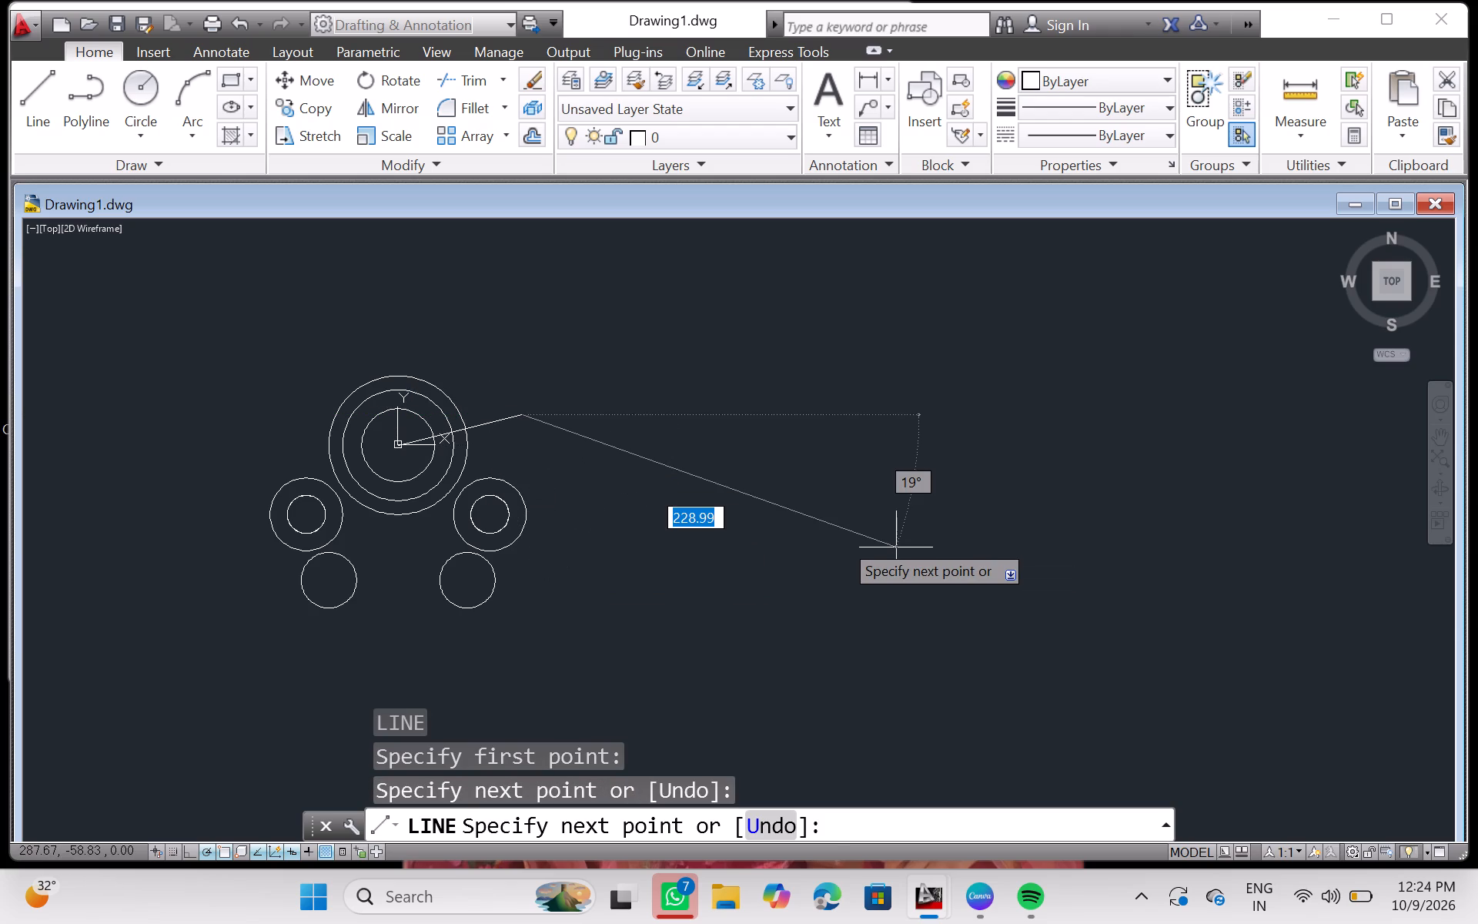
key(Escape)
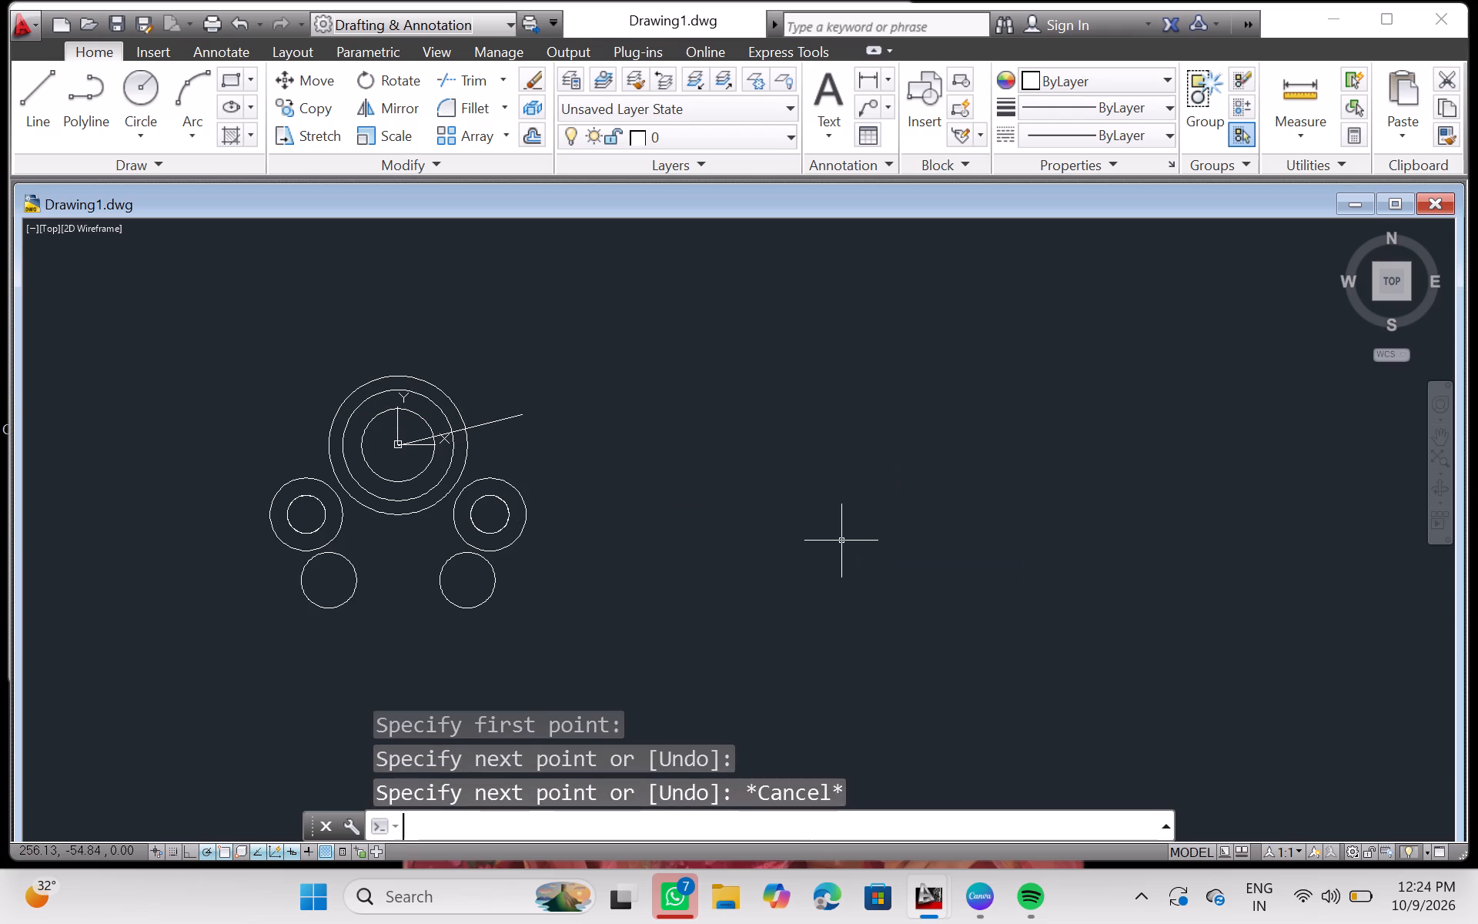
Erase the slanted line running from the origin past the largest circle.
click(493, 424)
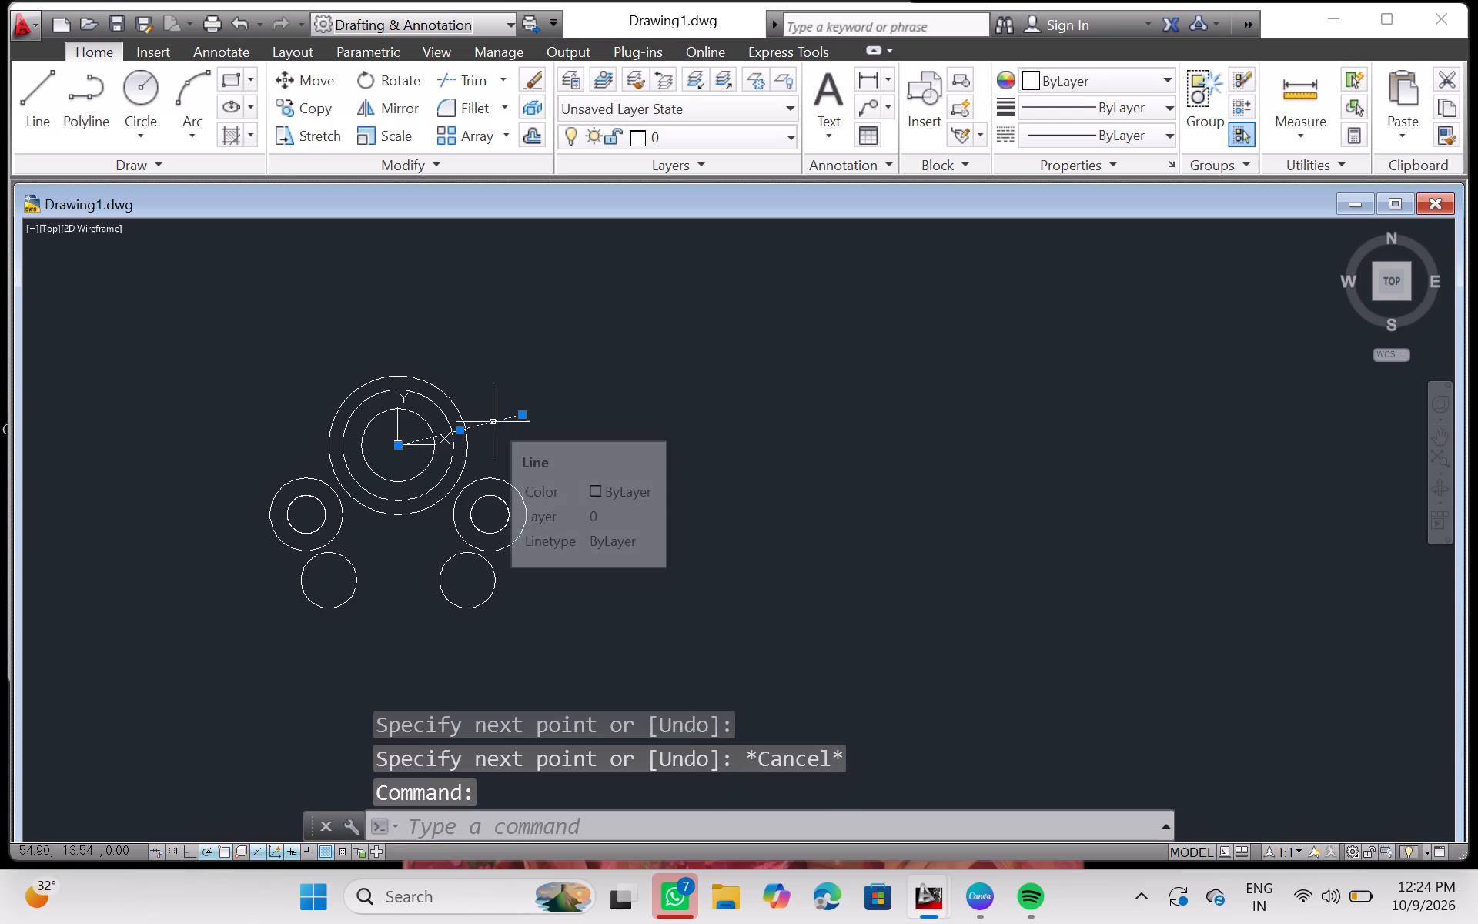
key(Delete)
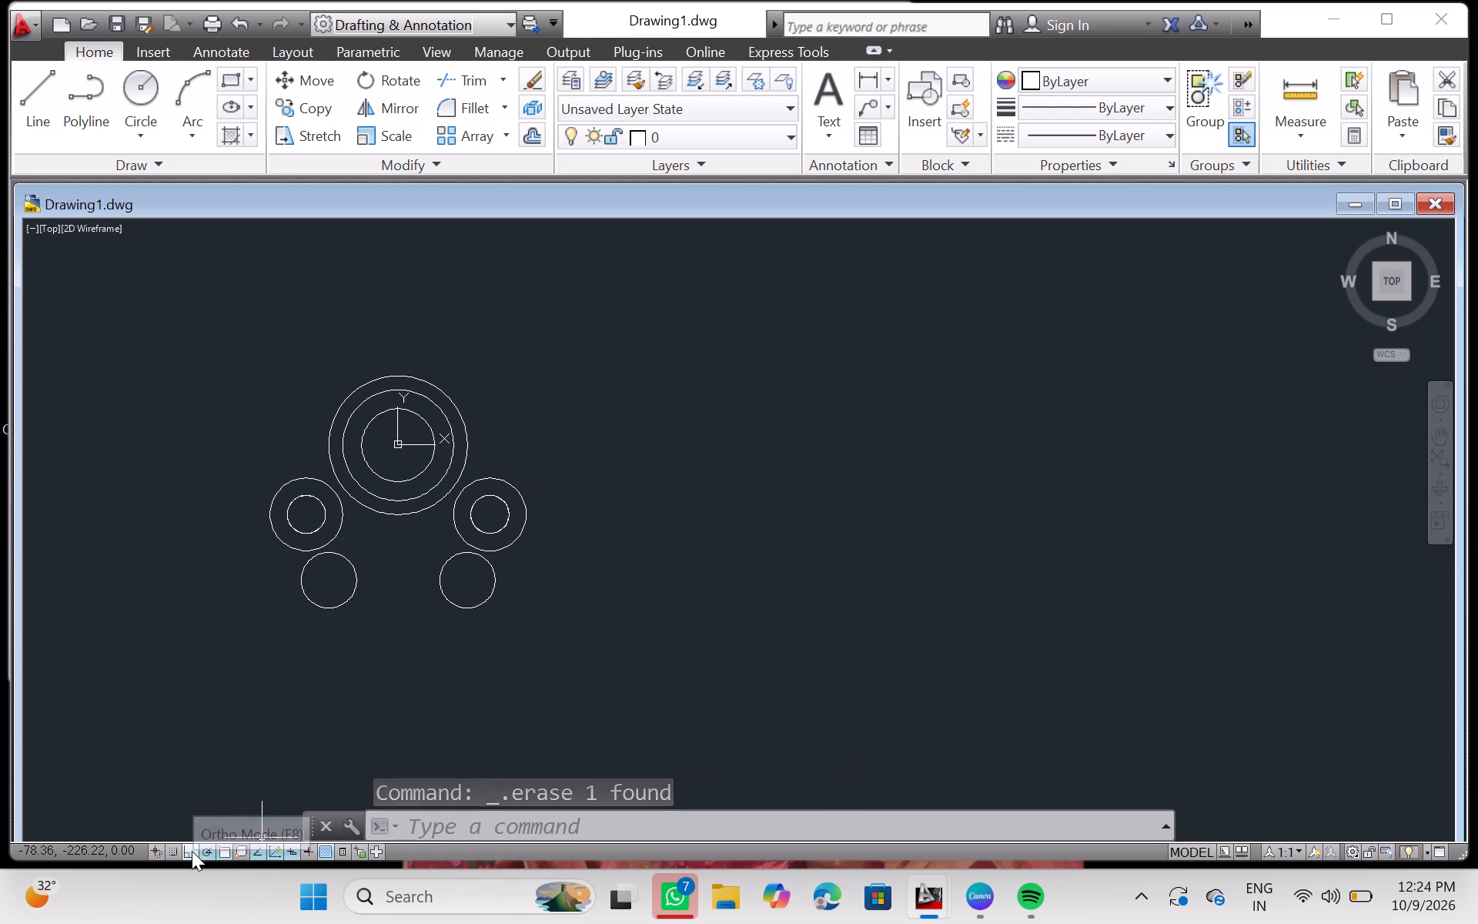
Turn on the drawing grid and snap mode.
right_click(189, 849)
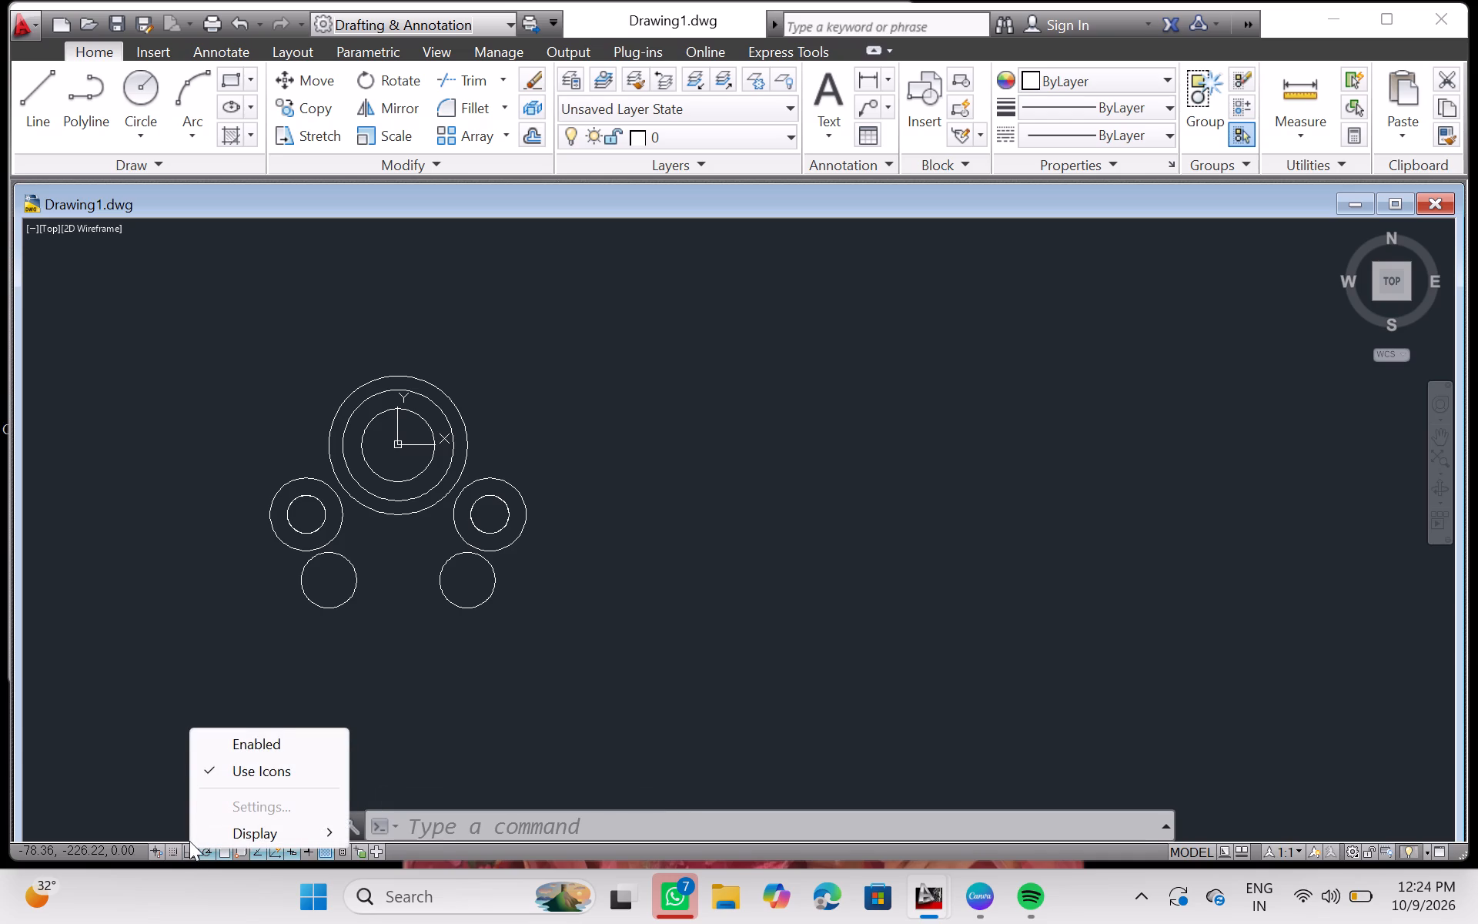
click(193, 853)
click(191, 853)
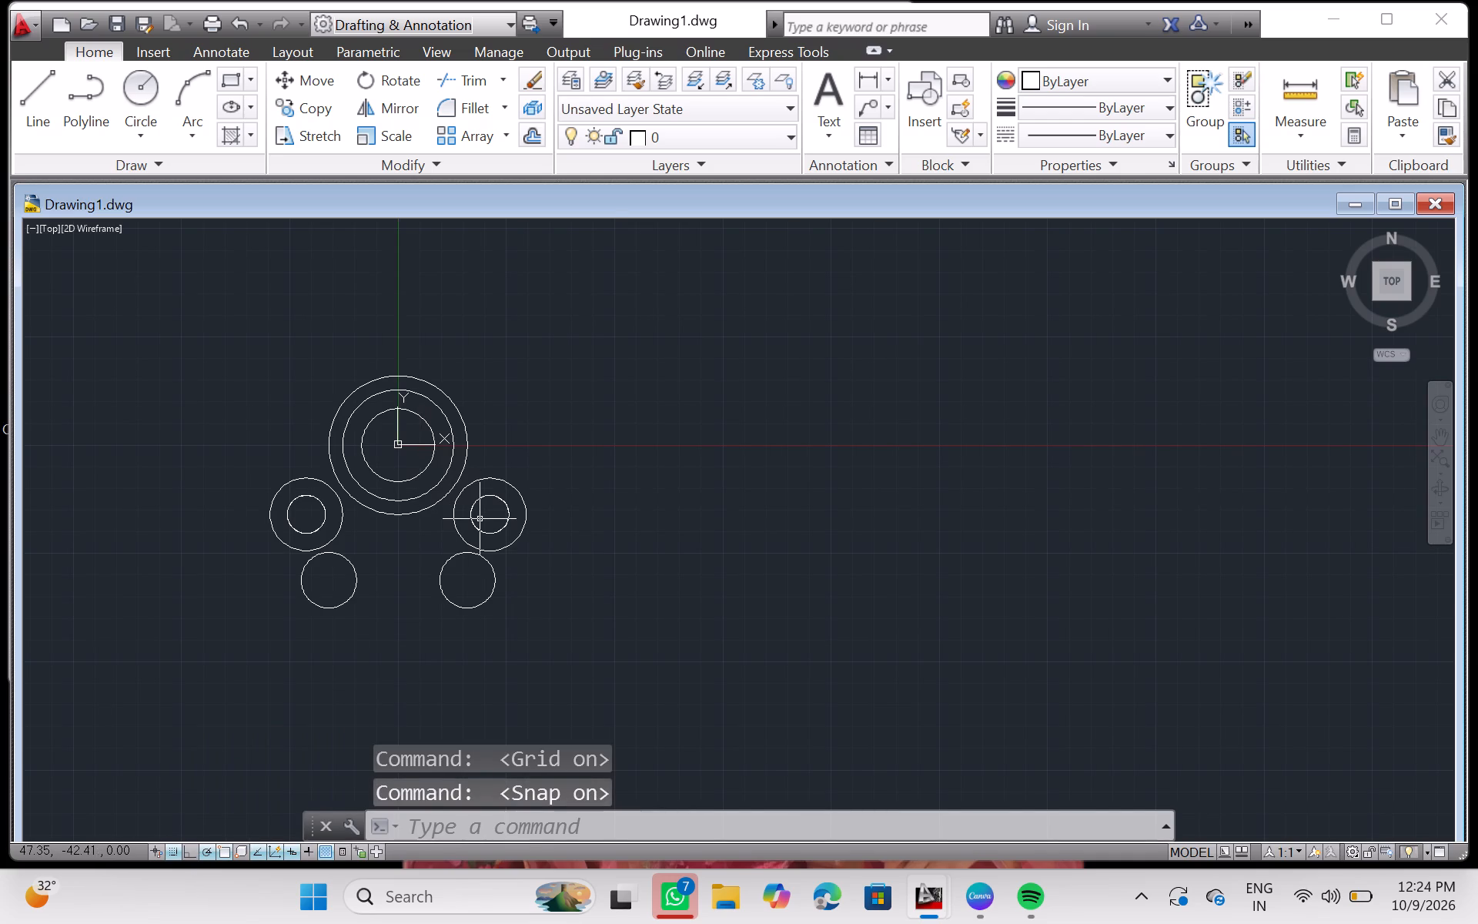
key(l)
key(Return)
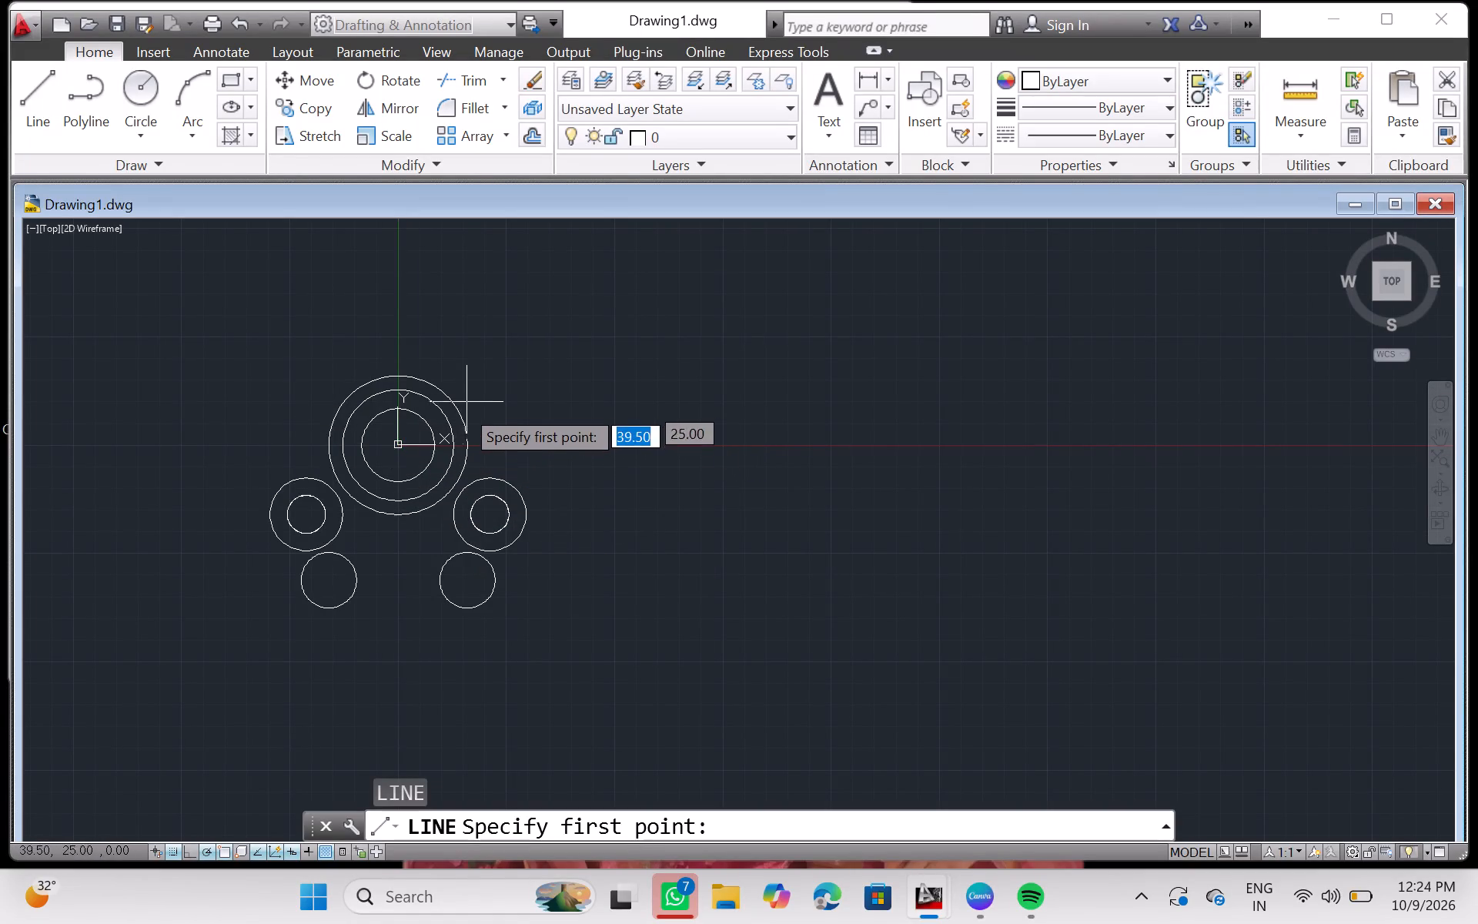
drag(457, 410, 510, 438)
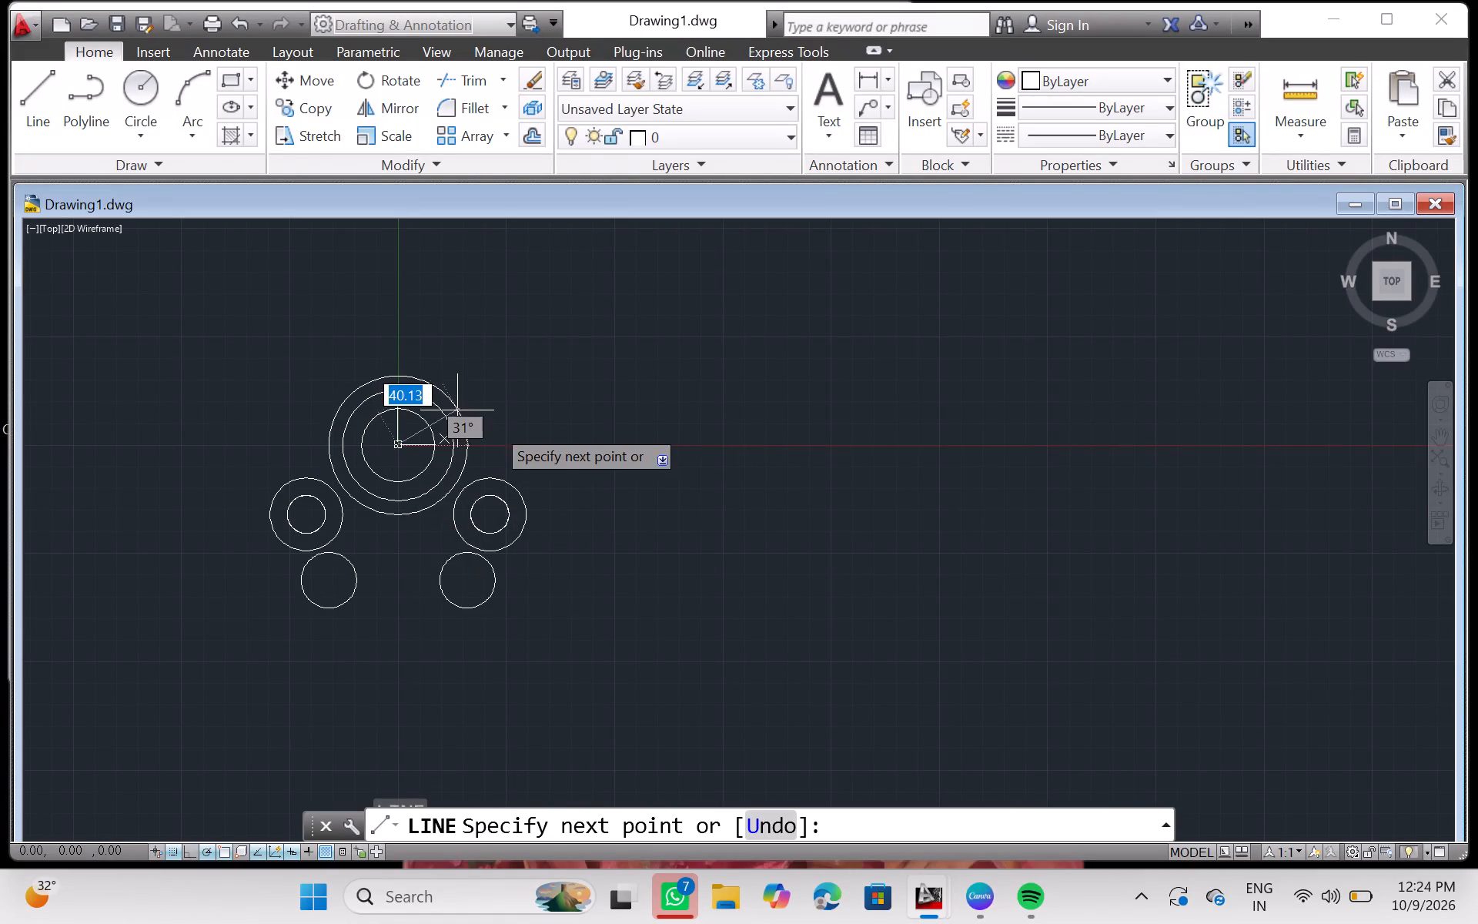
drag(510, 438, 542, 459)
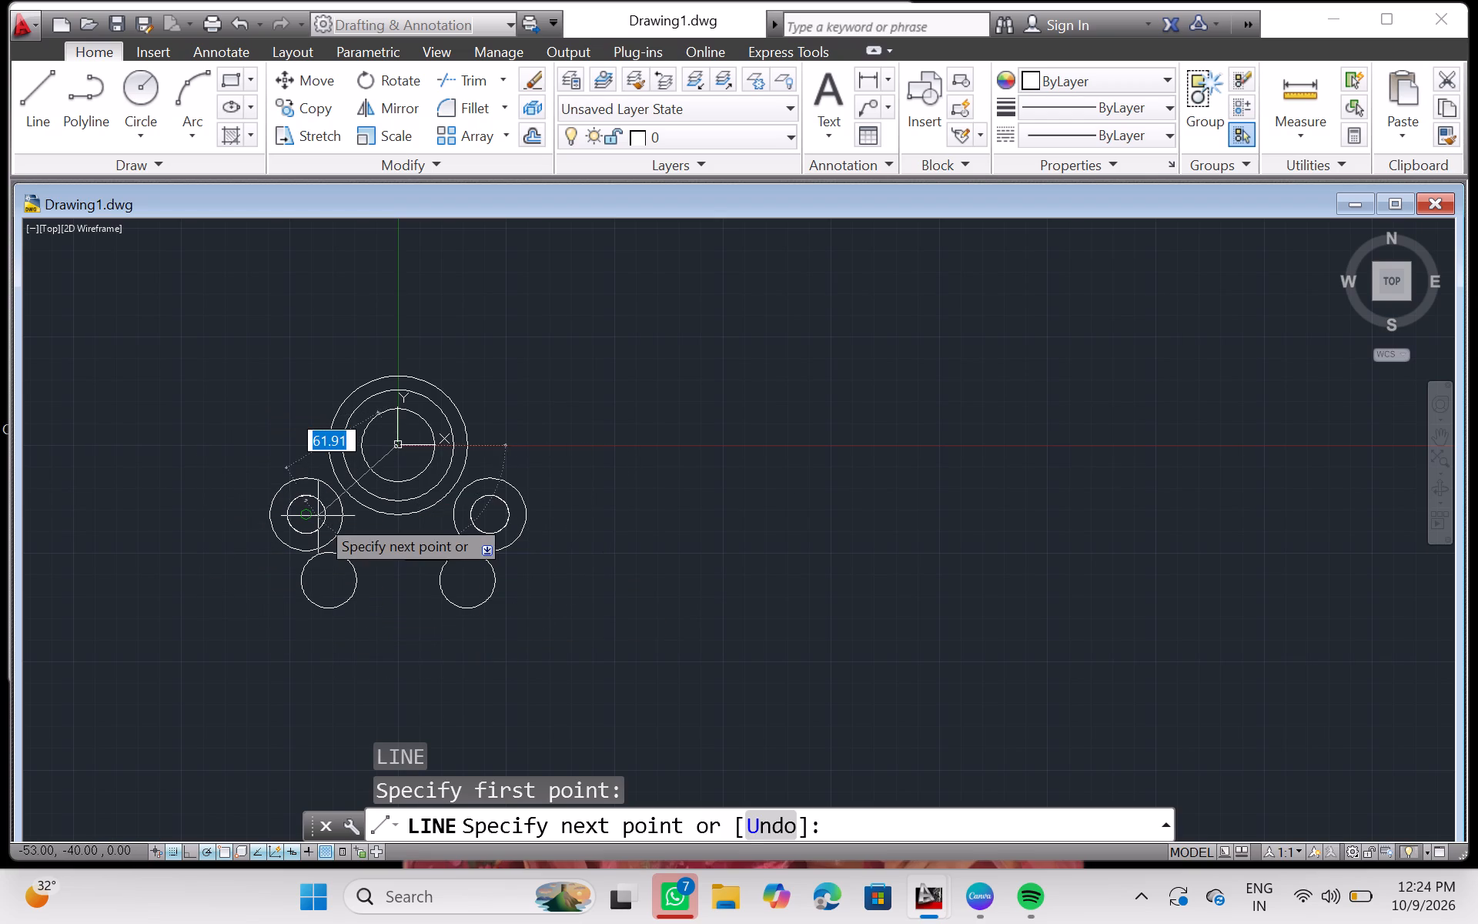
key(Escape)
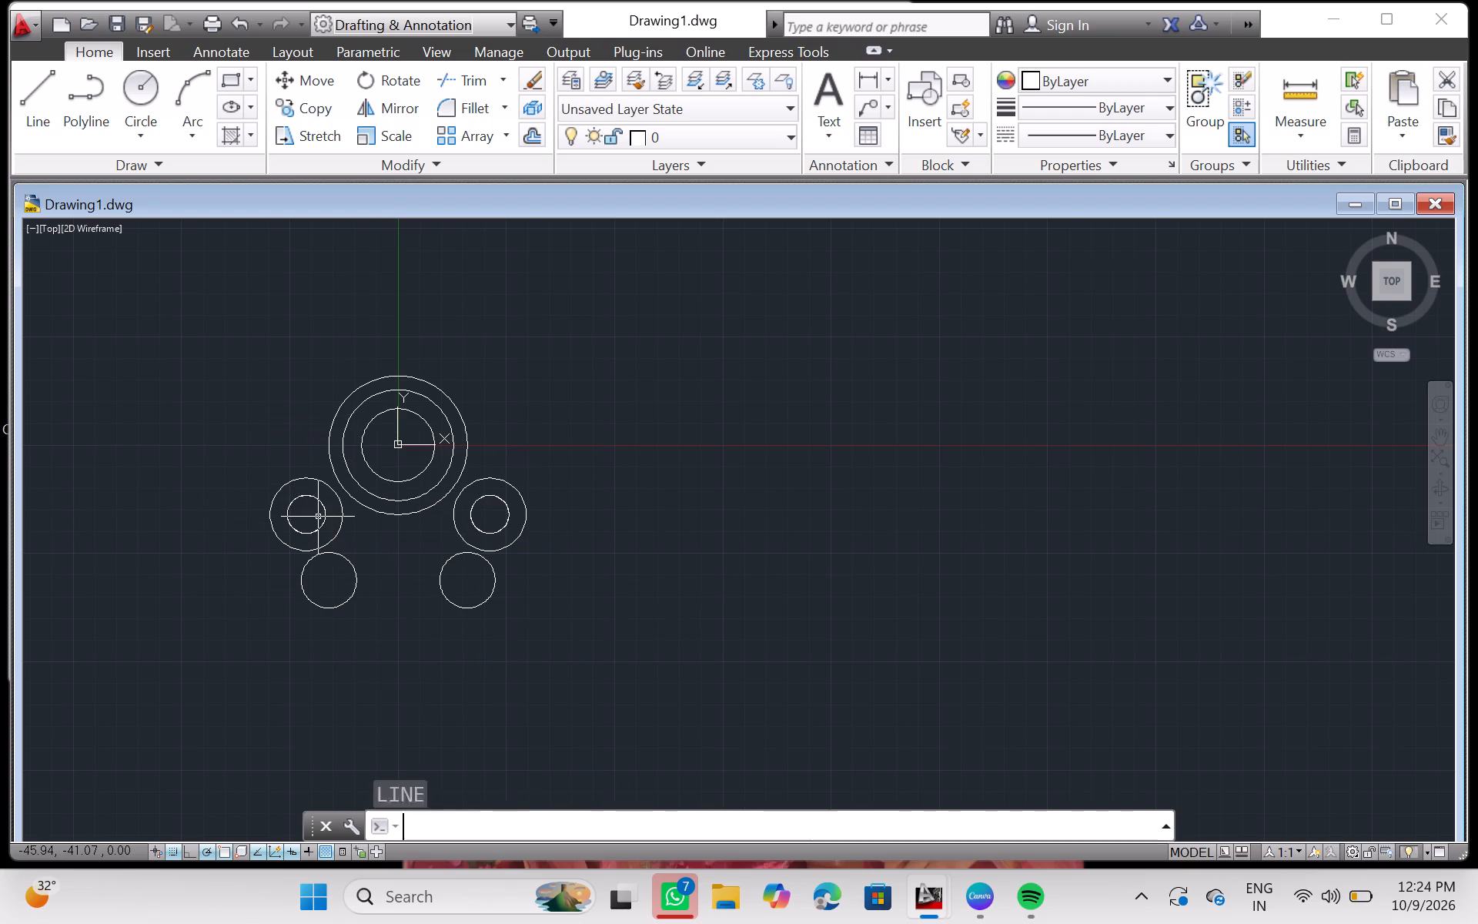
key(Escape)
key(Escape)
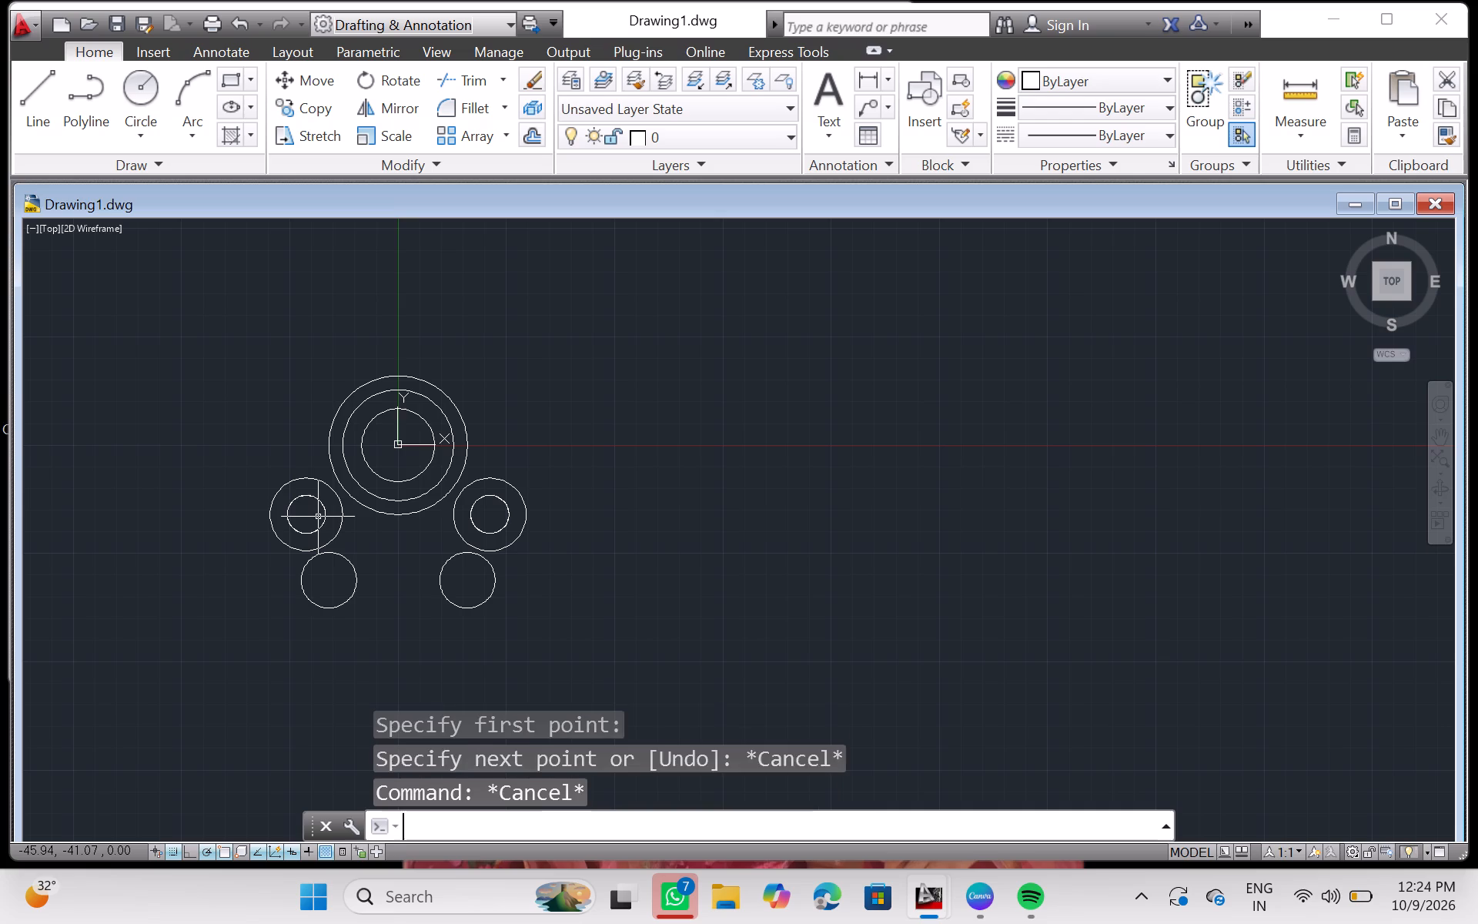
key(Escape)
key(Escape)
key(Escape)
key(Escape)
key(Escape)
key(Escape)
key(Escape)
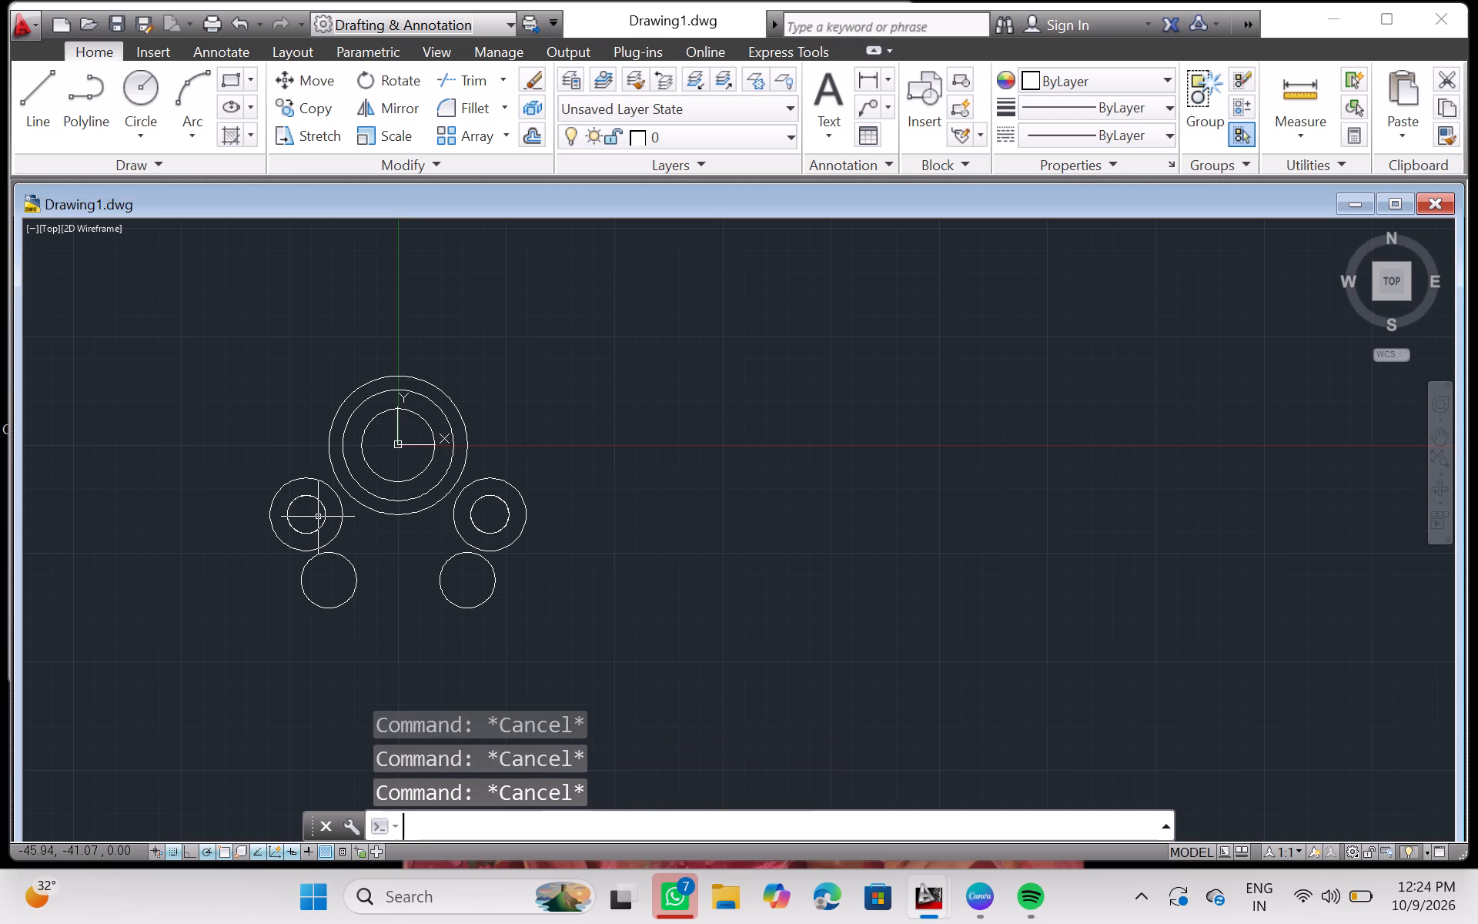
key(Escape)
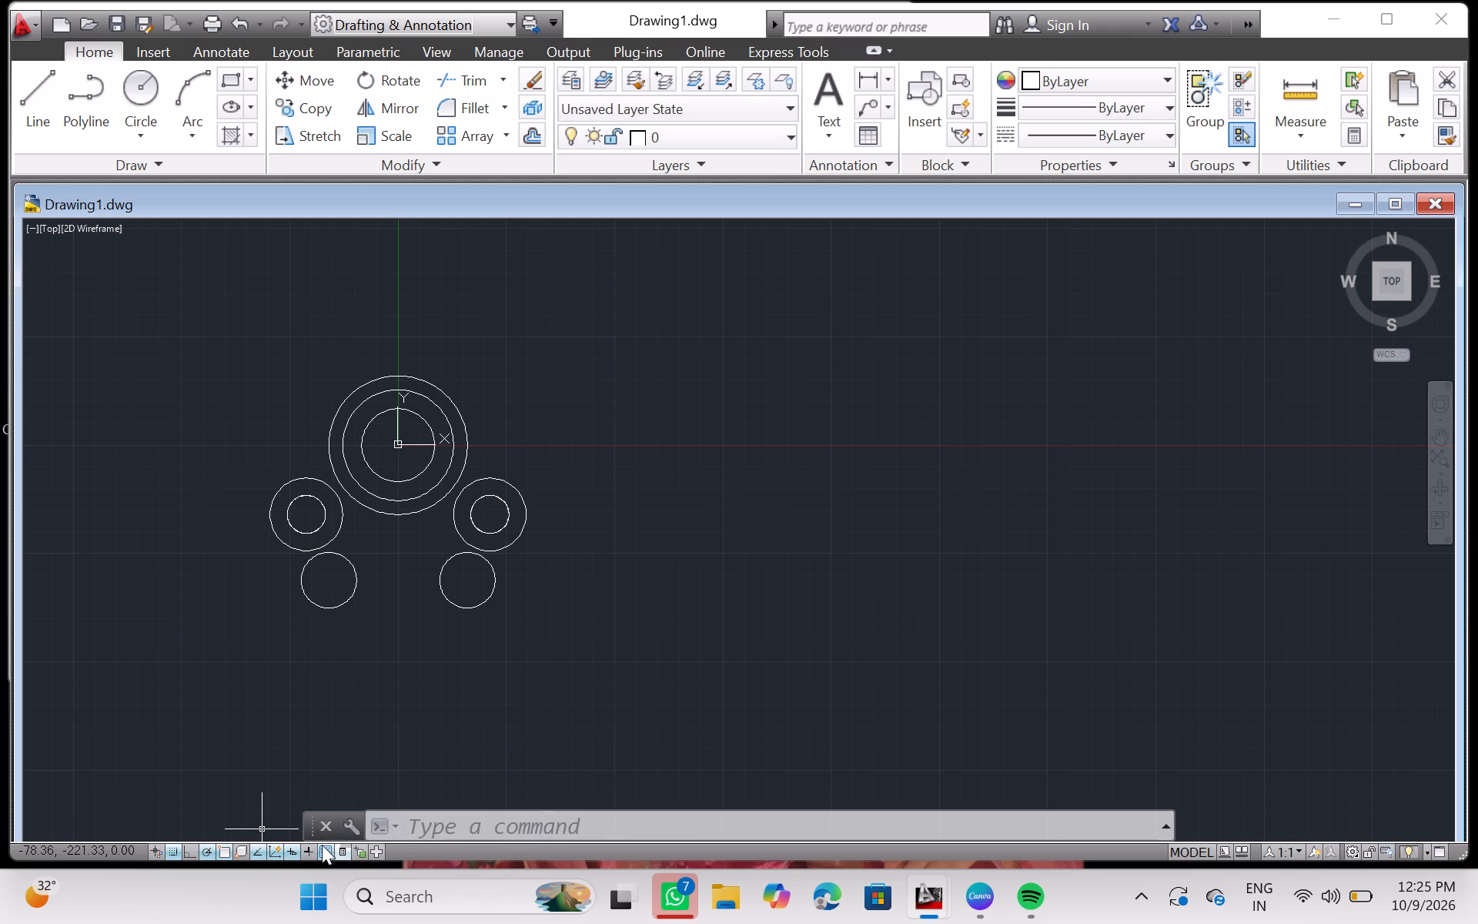
Turn on Ortho mode.
click(205, 848)
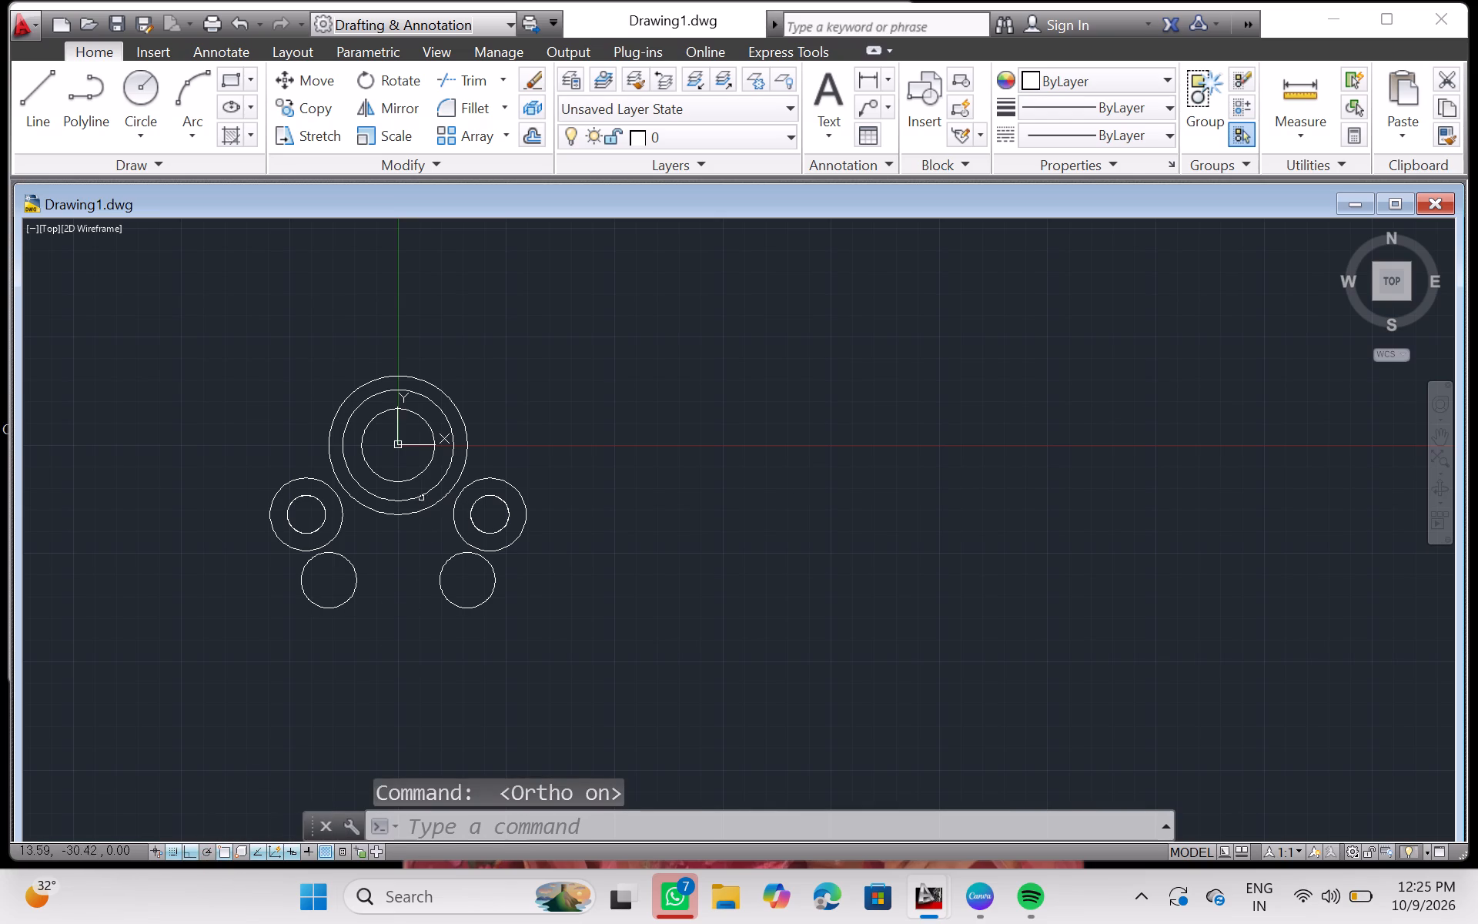
Draw connected lines from the origin, about 151.5 straight down and about 106.5 horizontally in the positive X direction.
key(l)
key(Return)
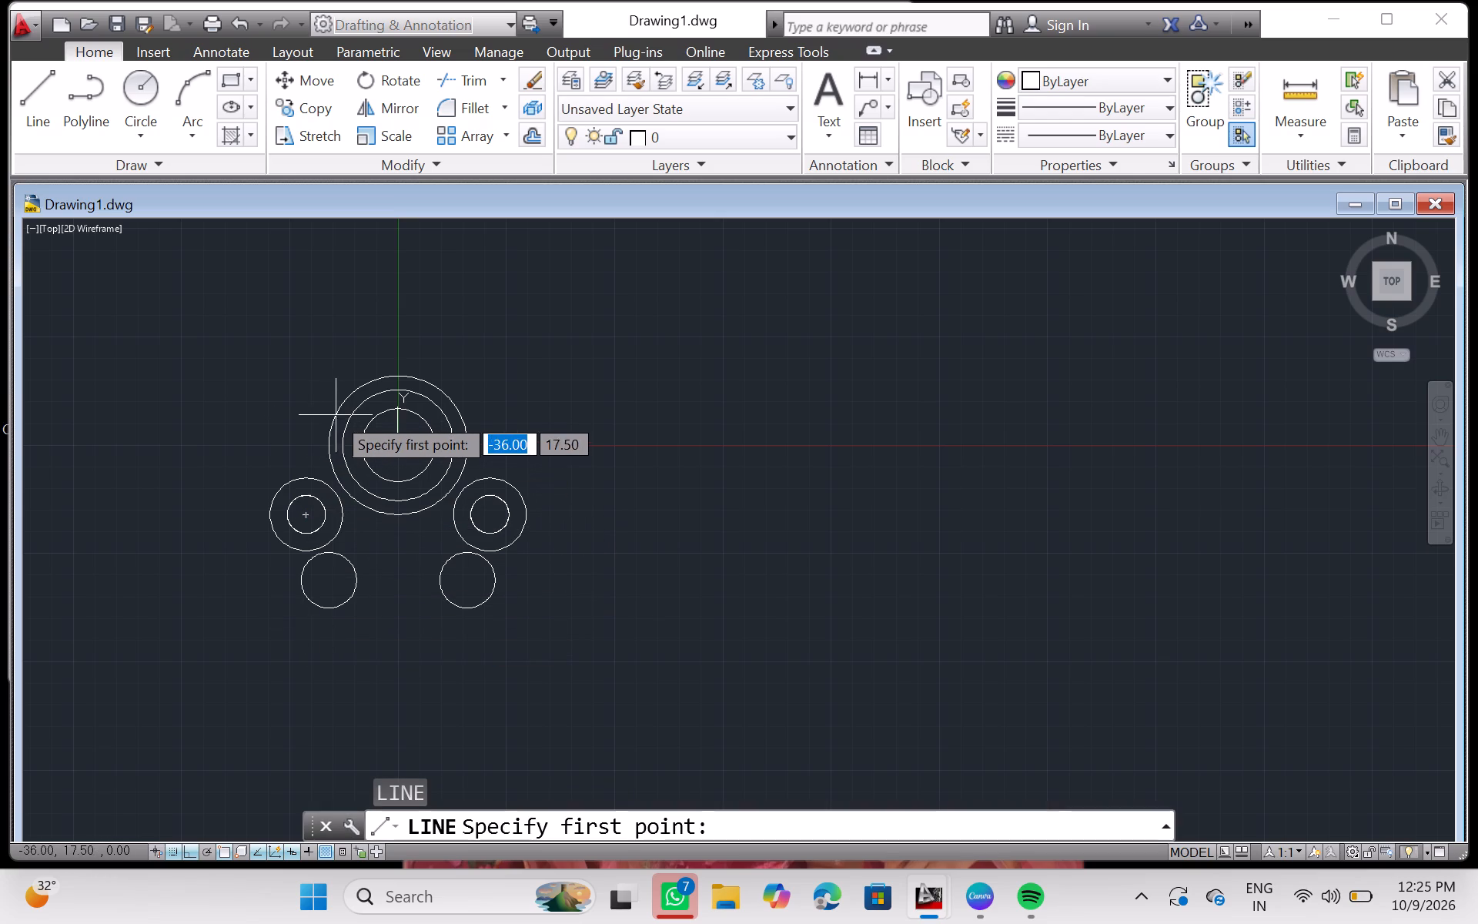
drag(334, 414, 309, 454)
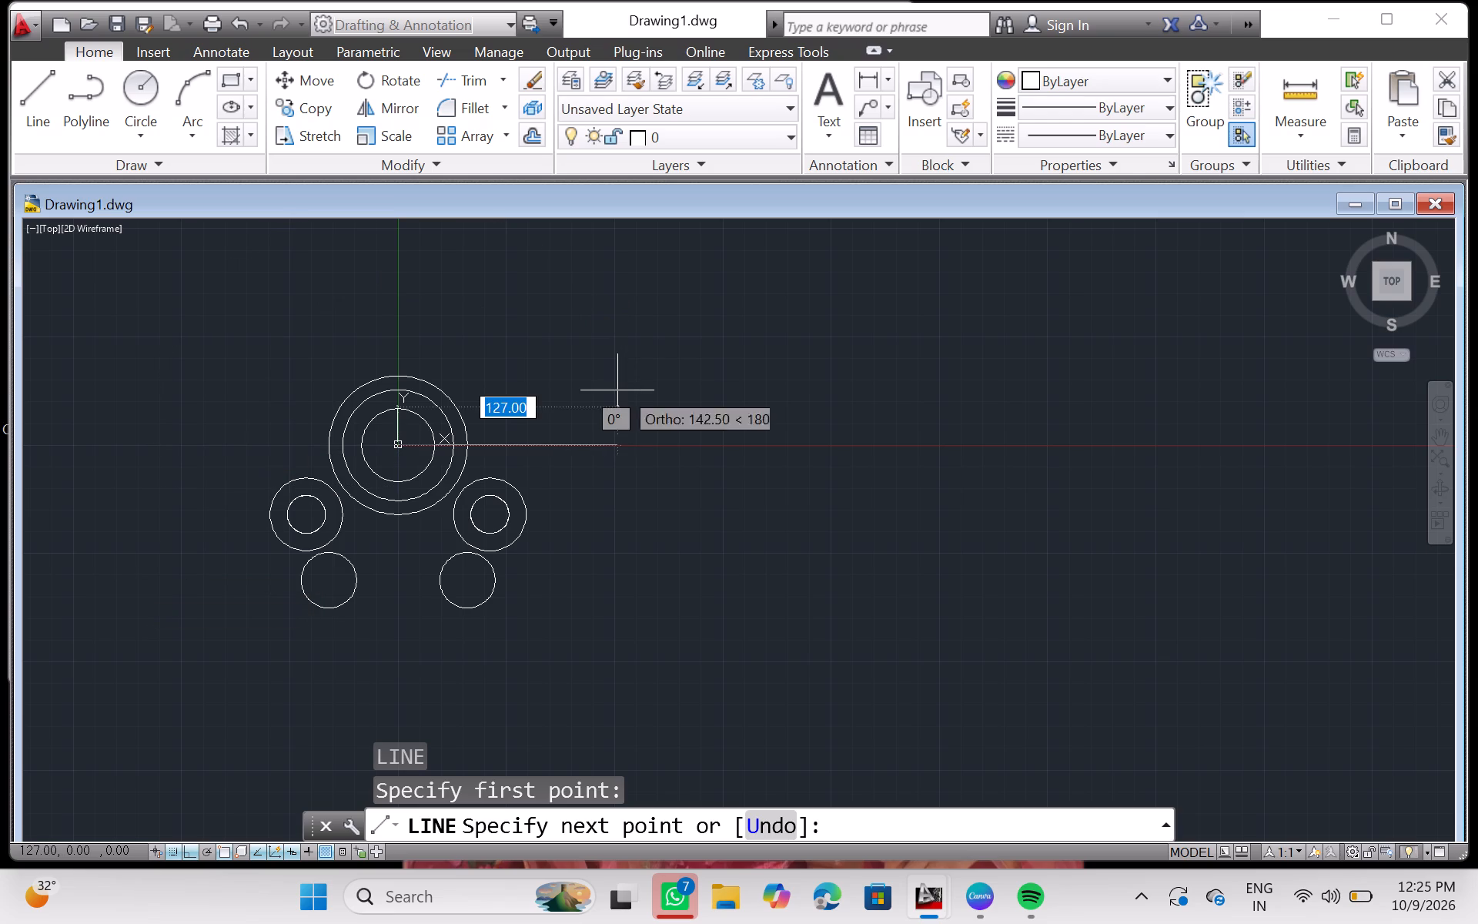
click(595, 708)
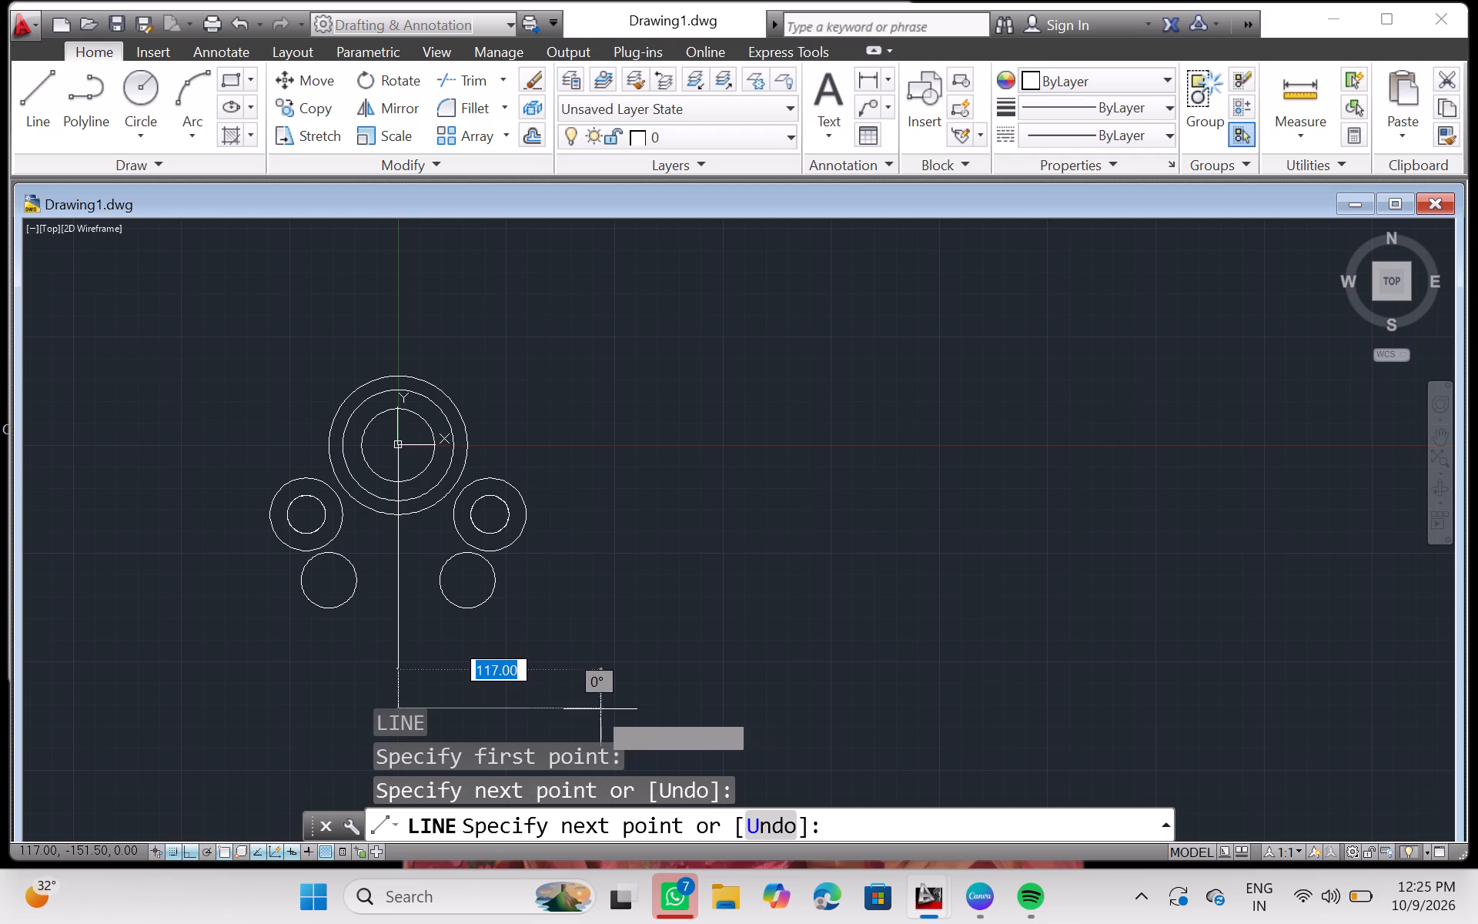
right_click(594, 708)
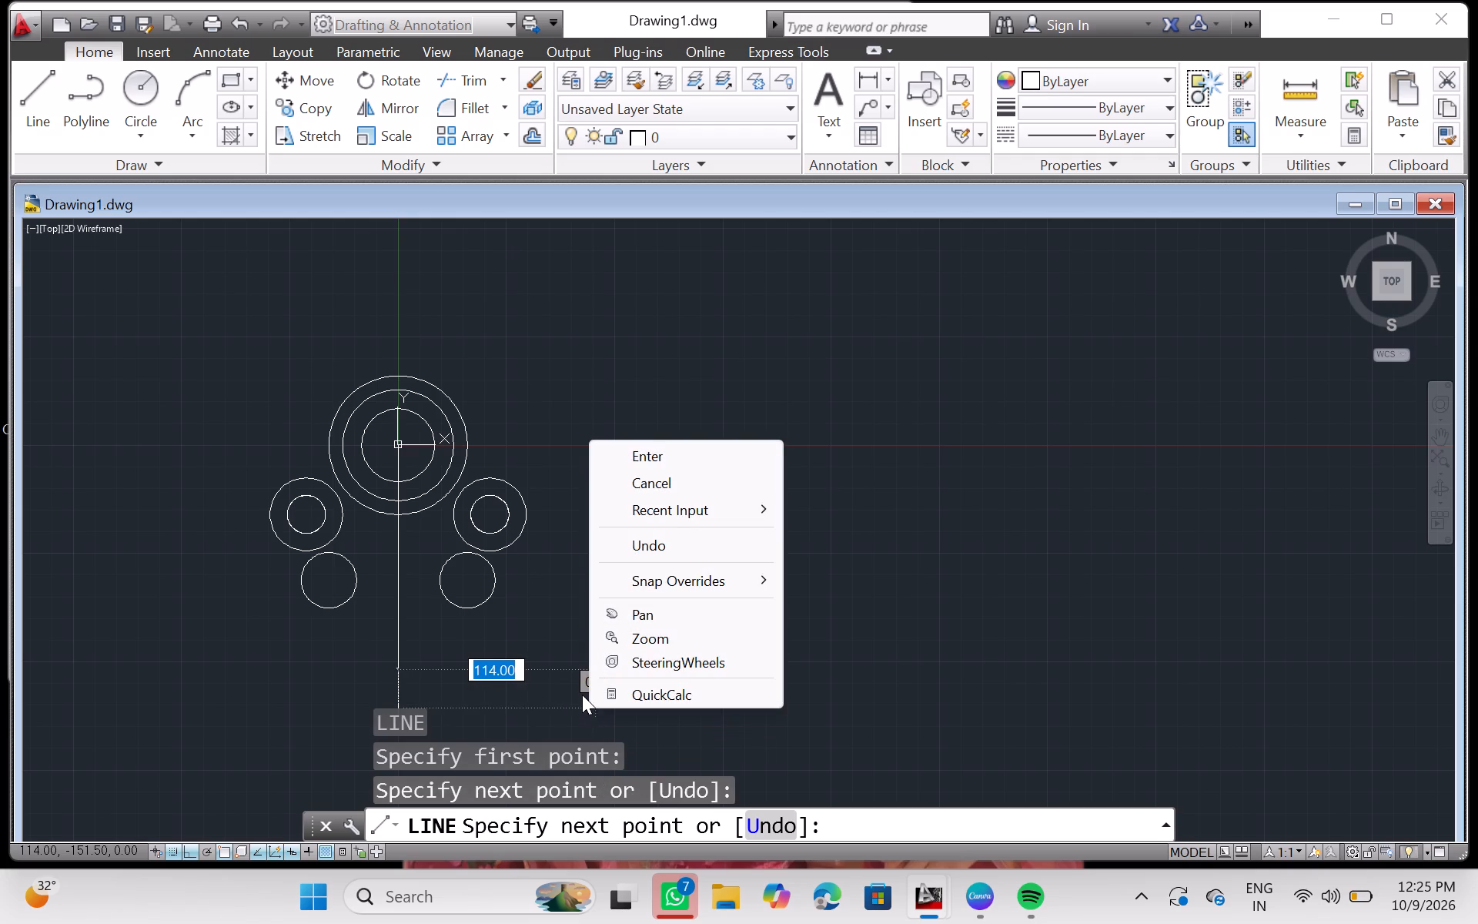
click(582, 695)
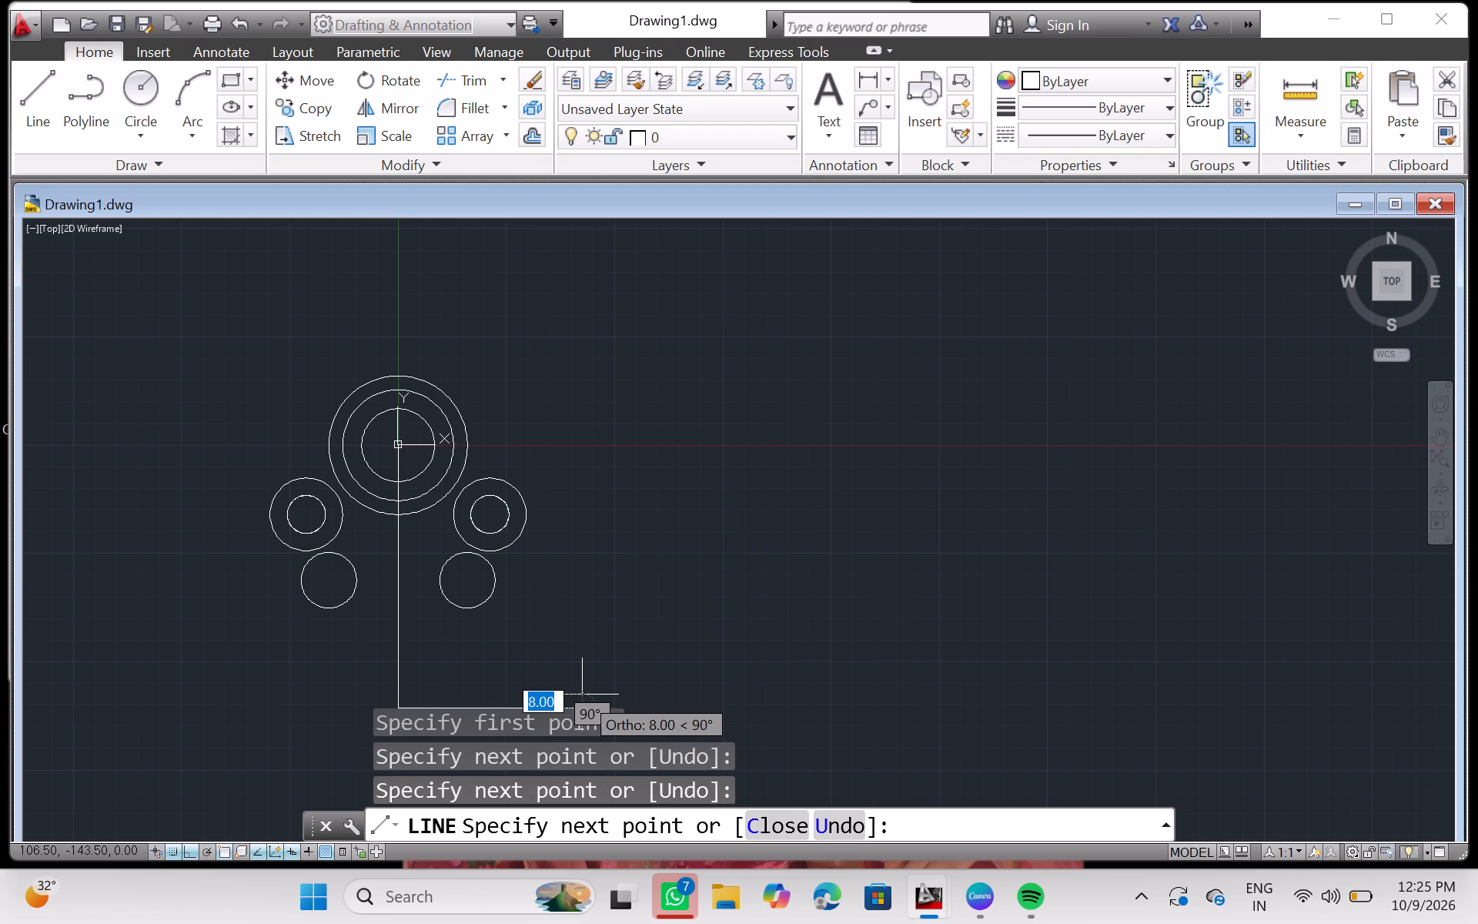
key(Return)
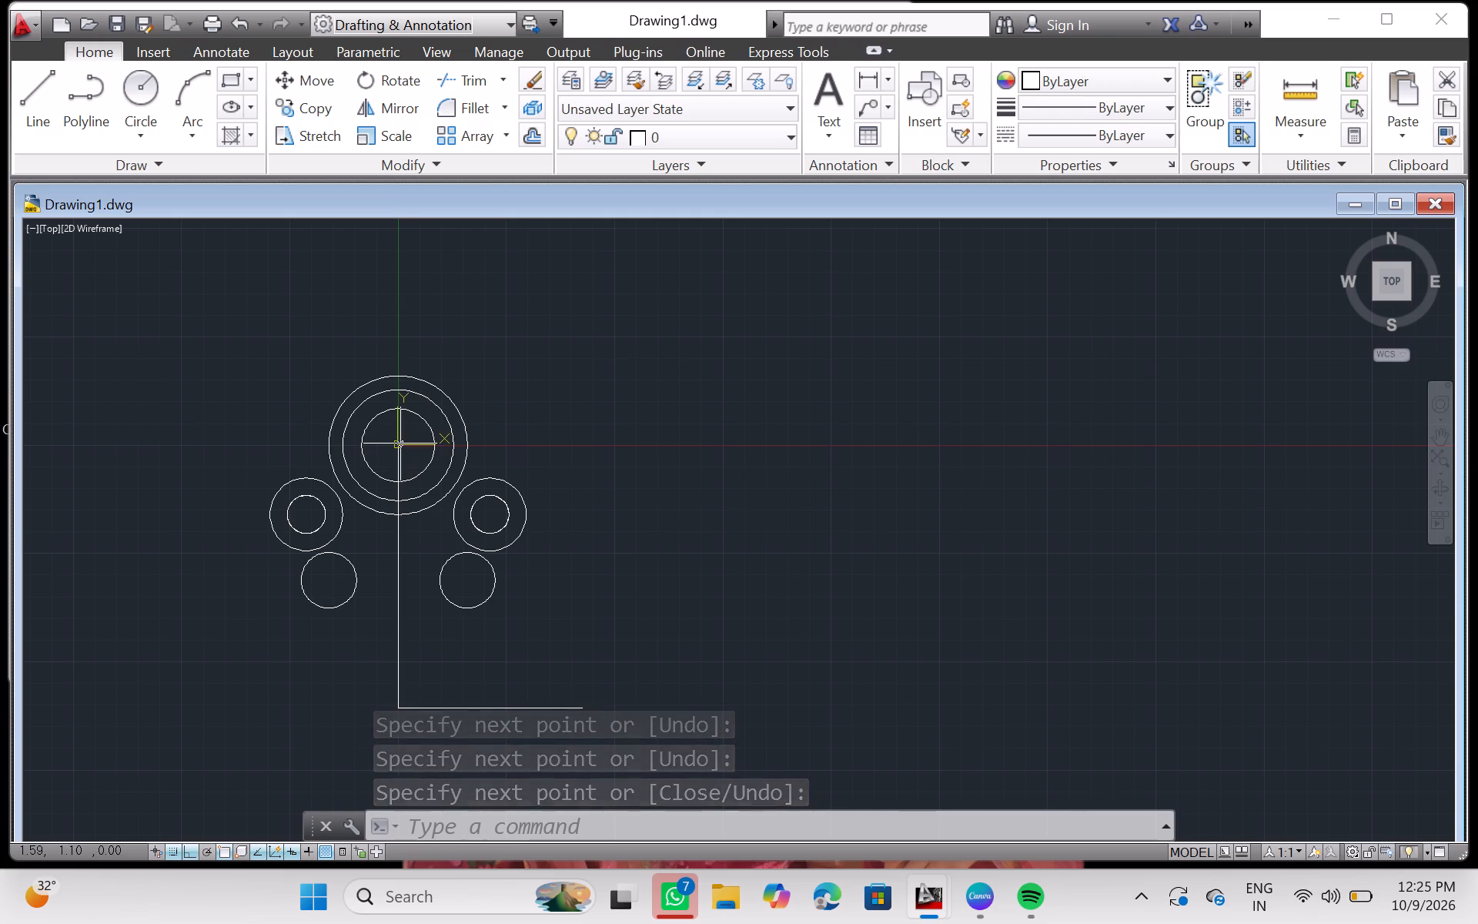
Draw connected lines from the origin to about X -167, back along the axis to about X 123.5, and vertically upward.
key(l)
key(Return)
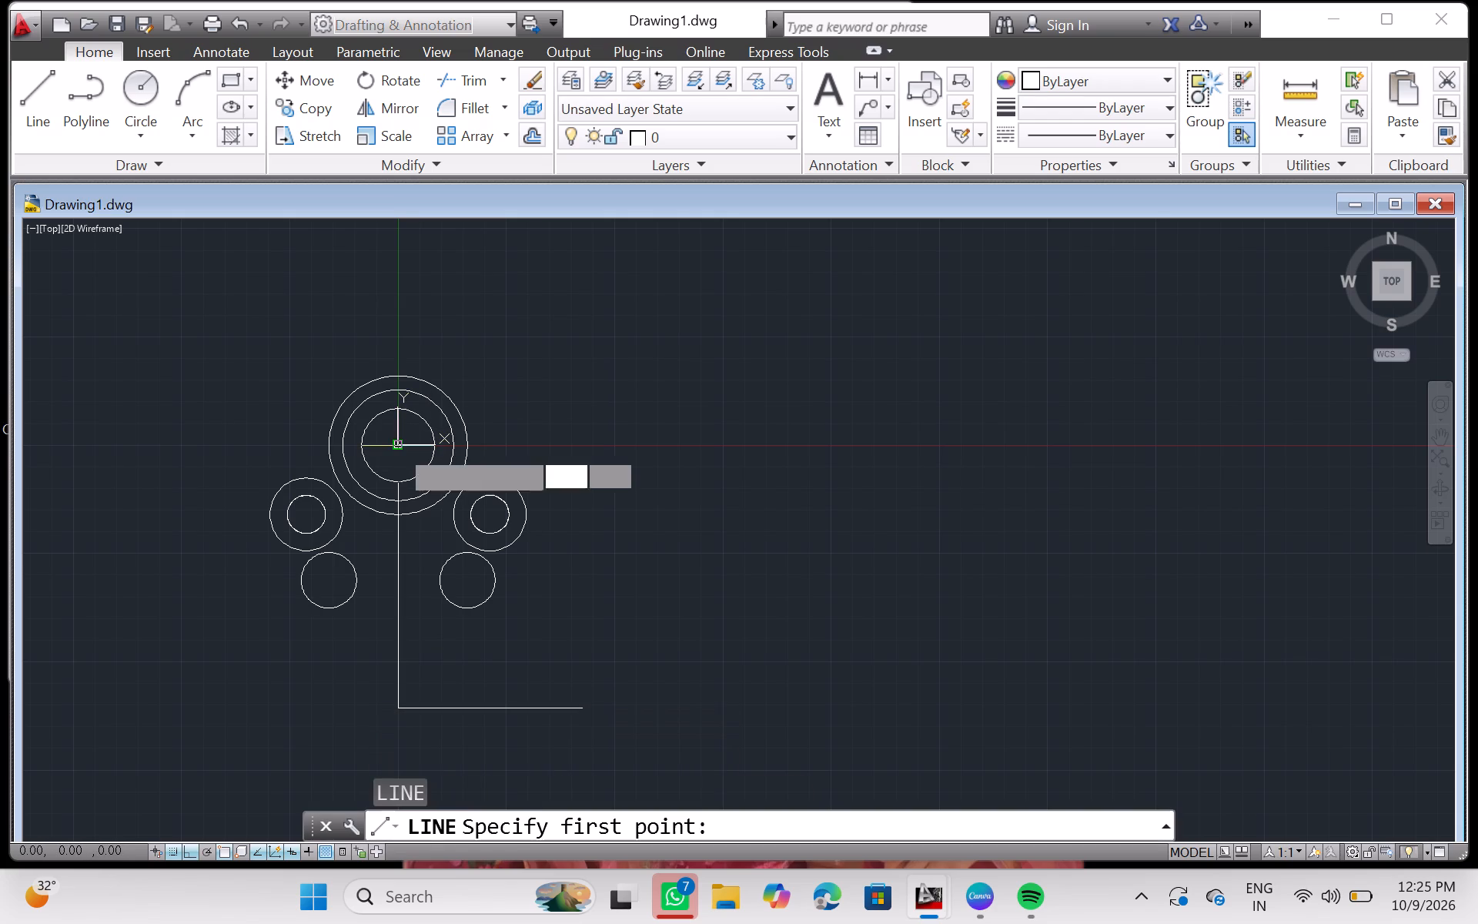
drag(393, 449, 426, 436)
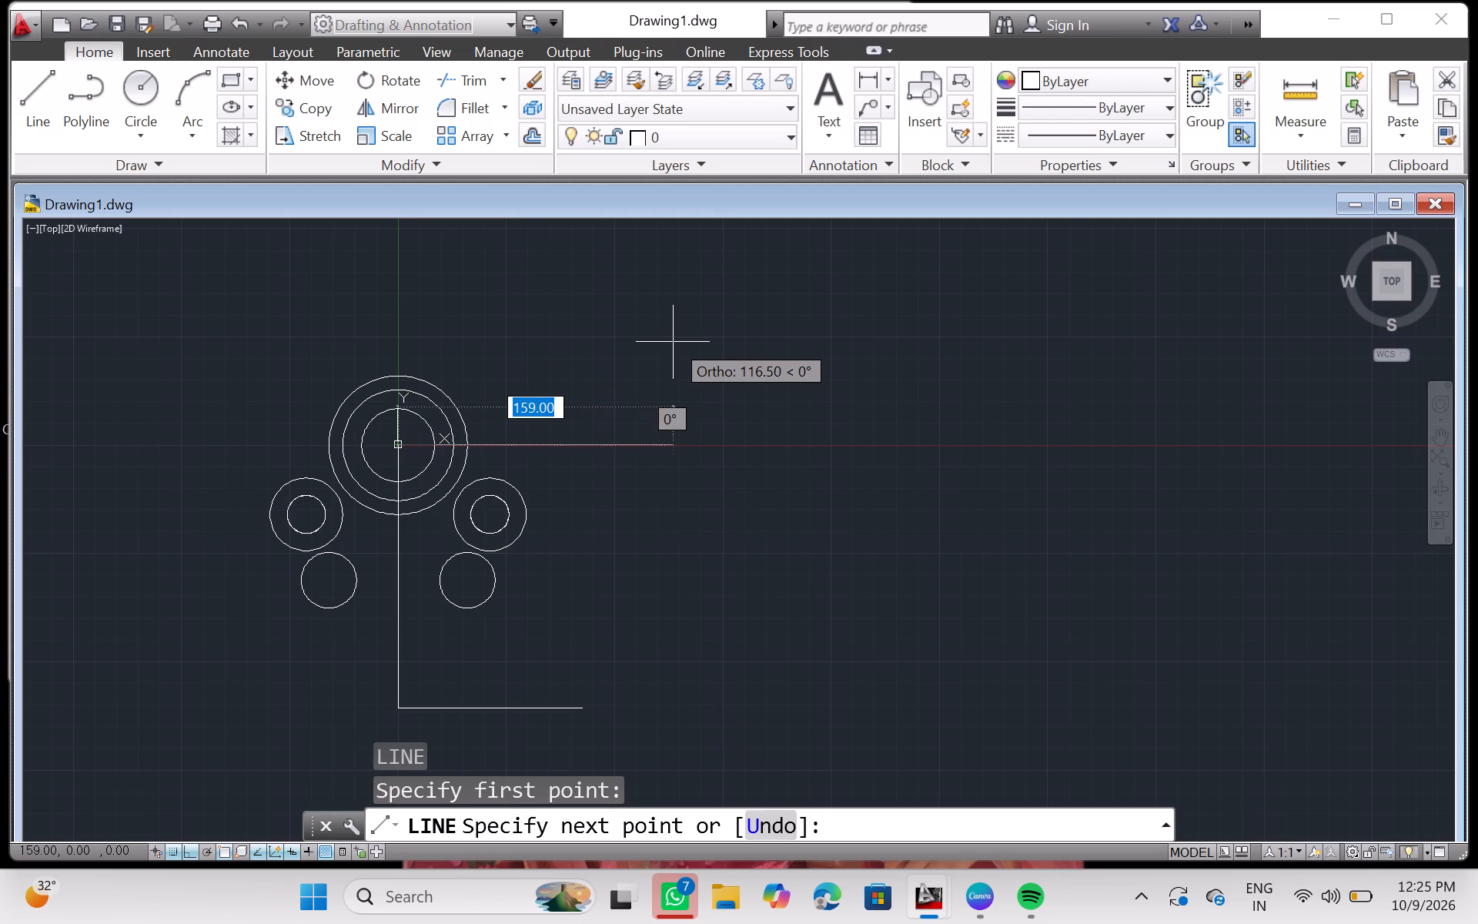
click(108, 485)
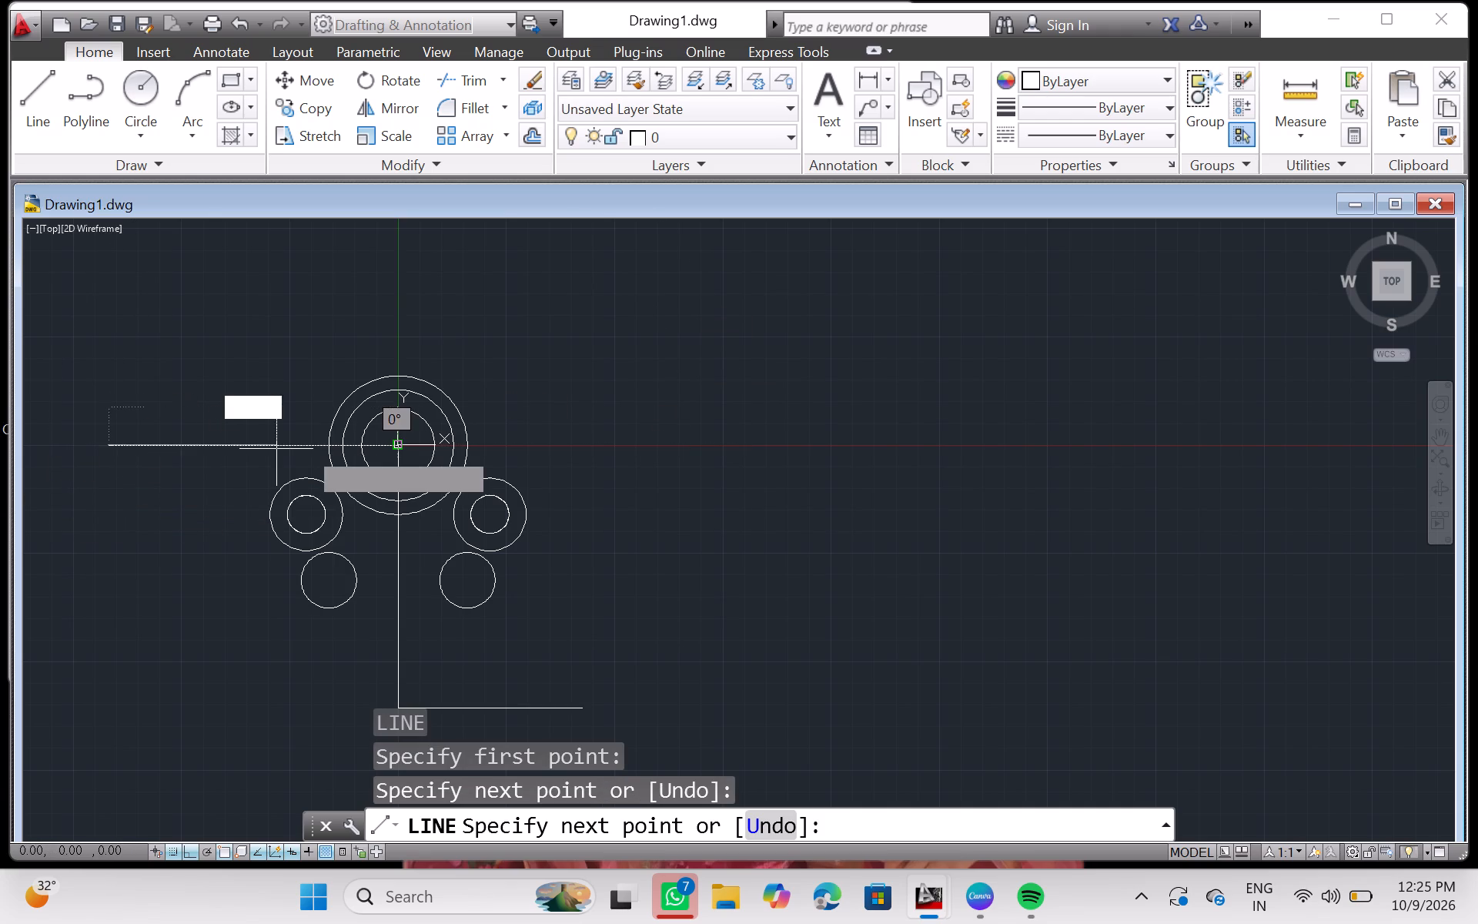
click(611, 328)
click(611, 328)
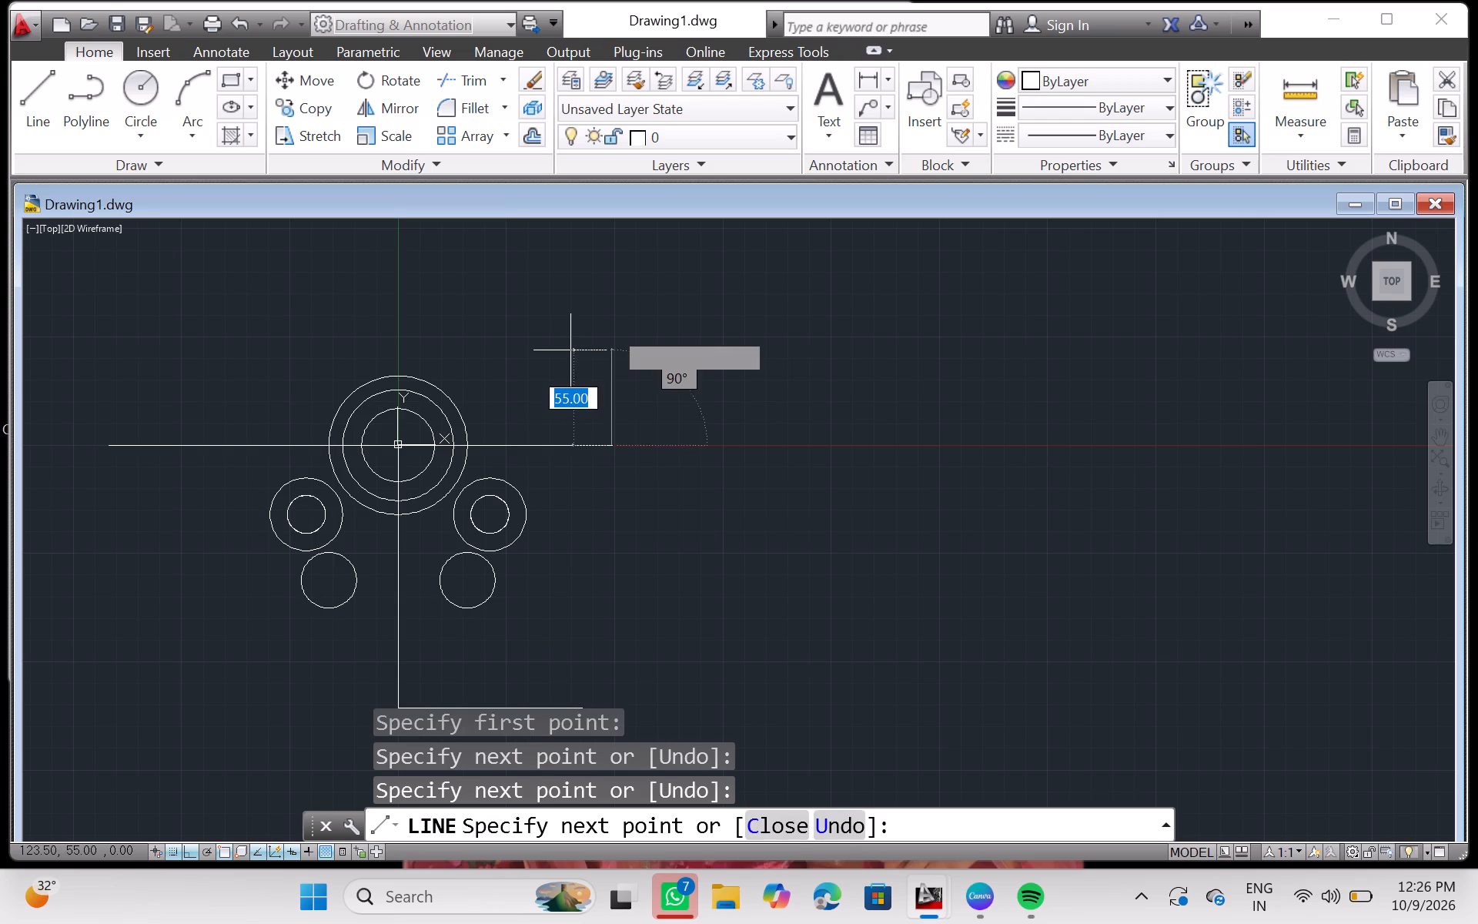
key(Return)
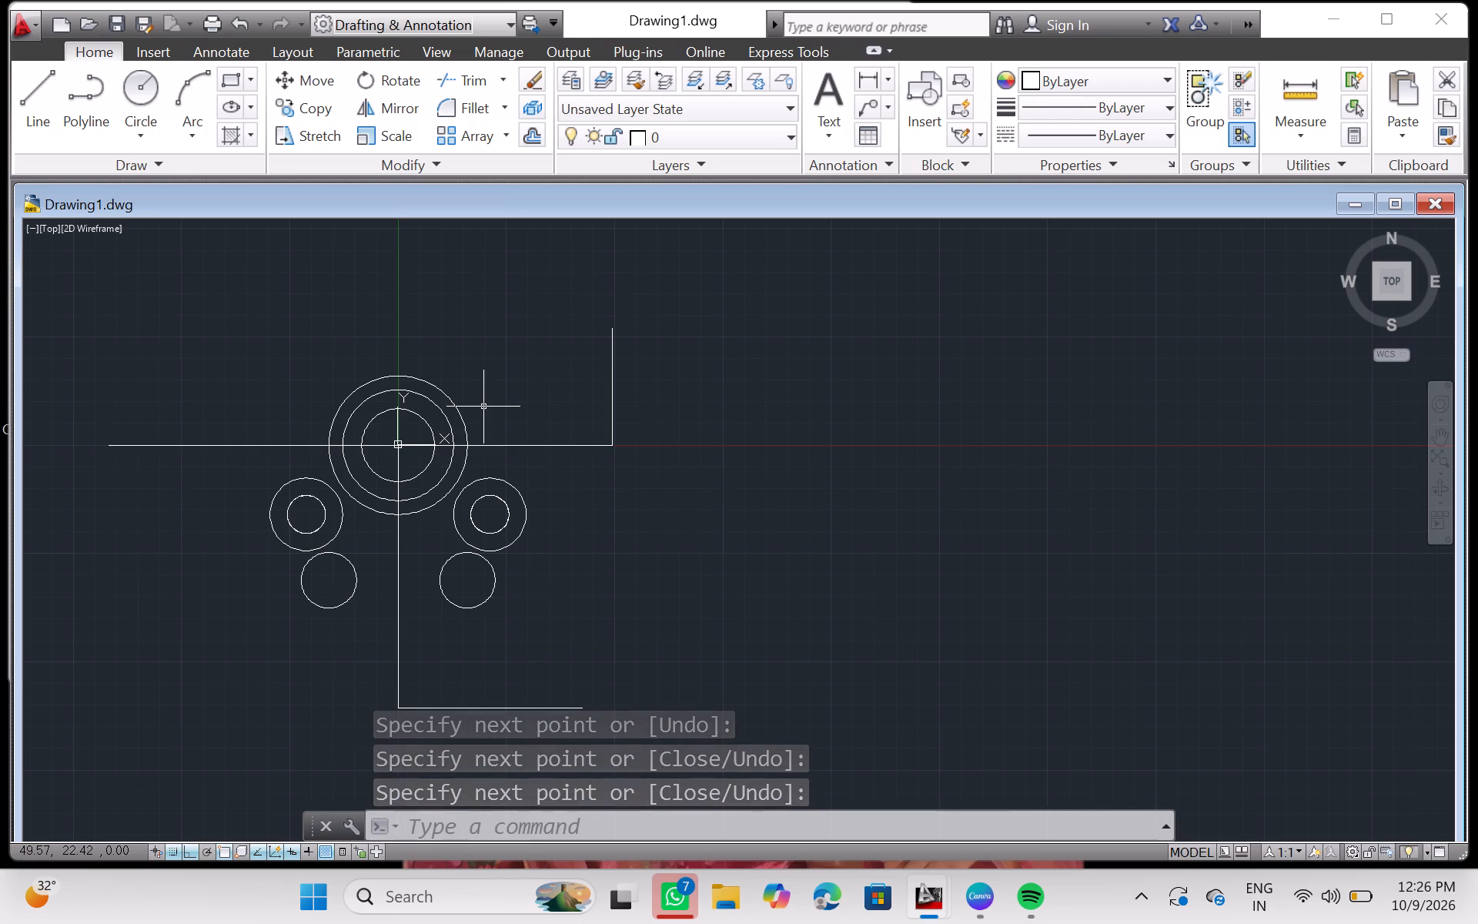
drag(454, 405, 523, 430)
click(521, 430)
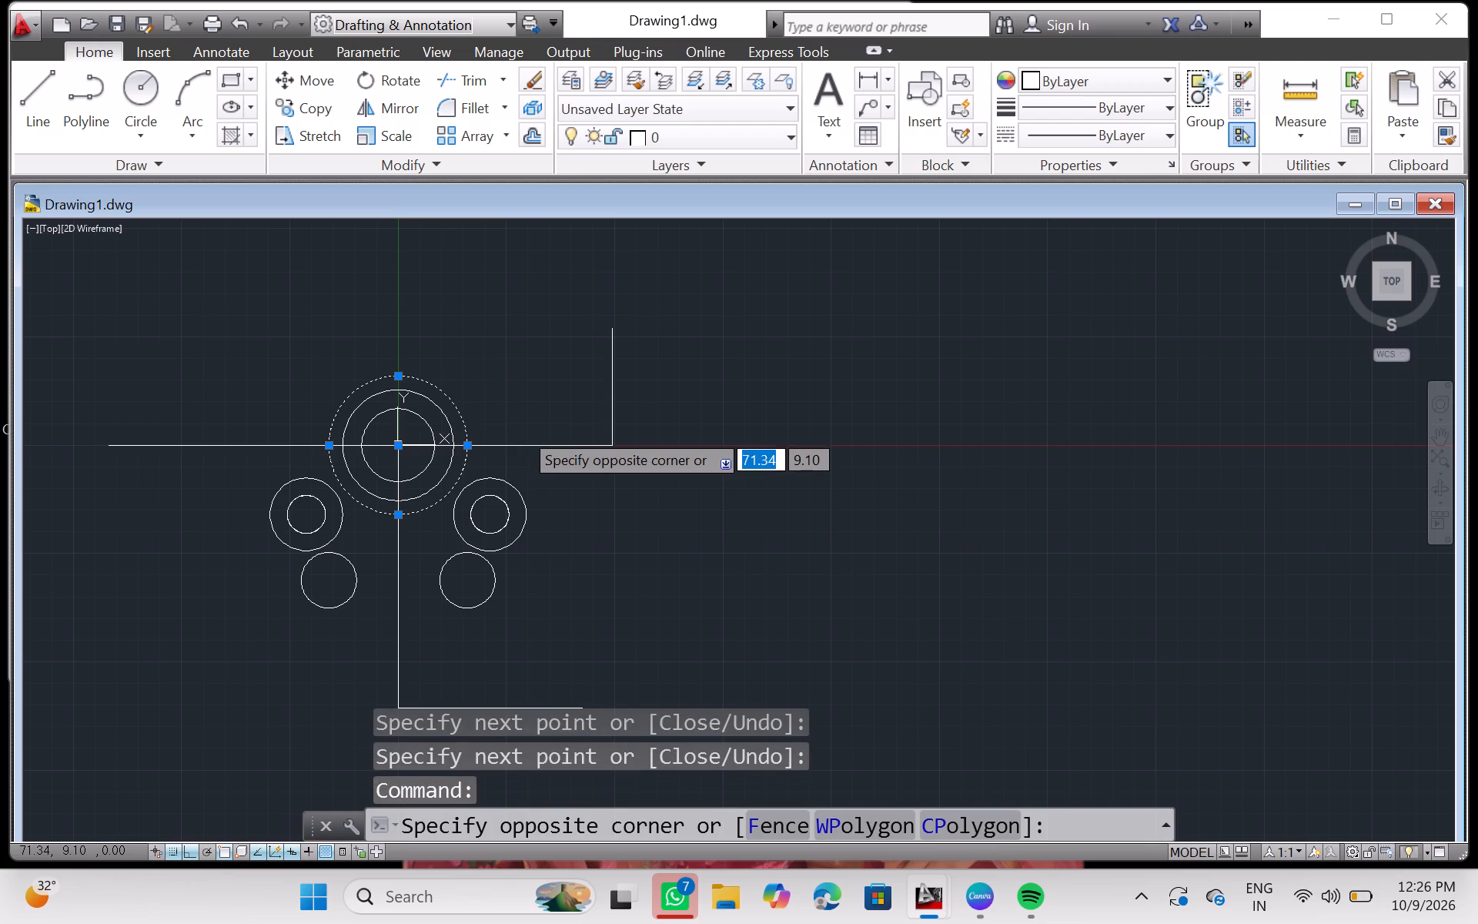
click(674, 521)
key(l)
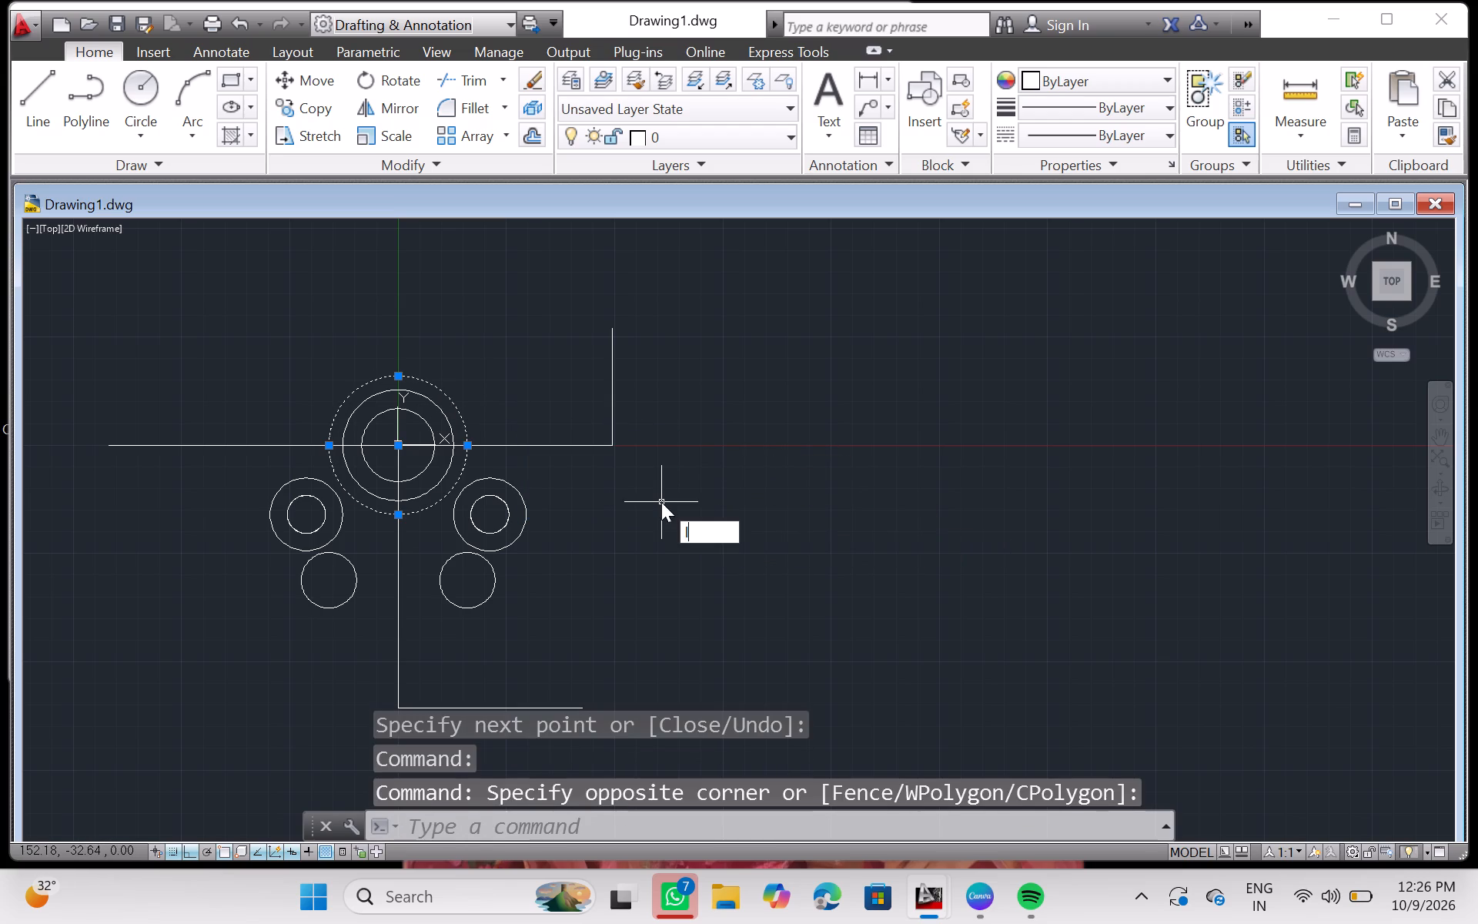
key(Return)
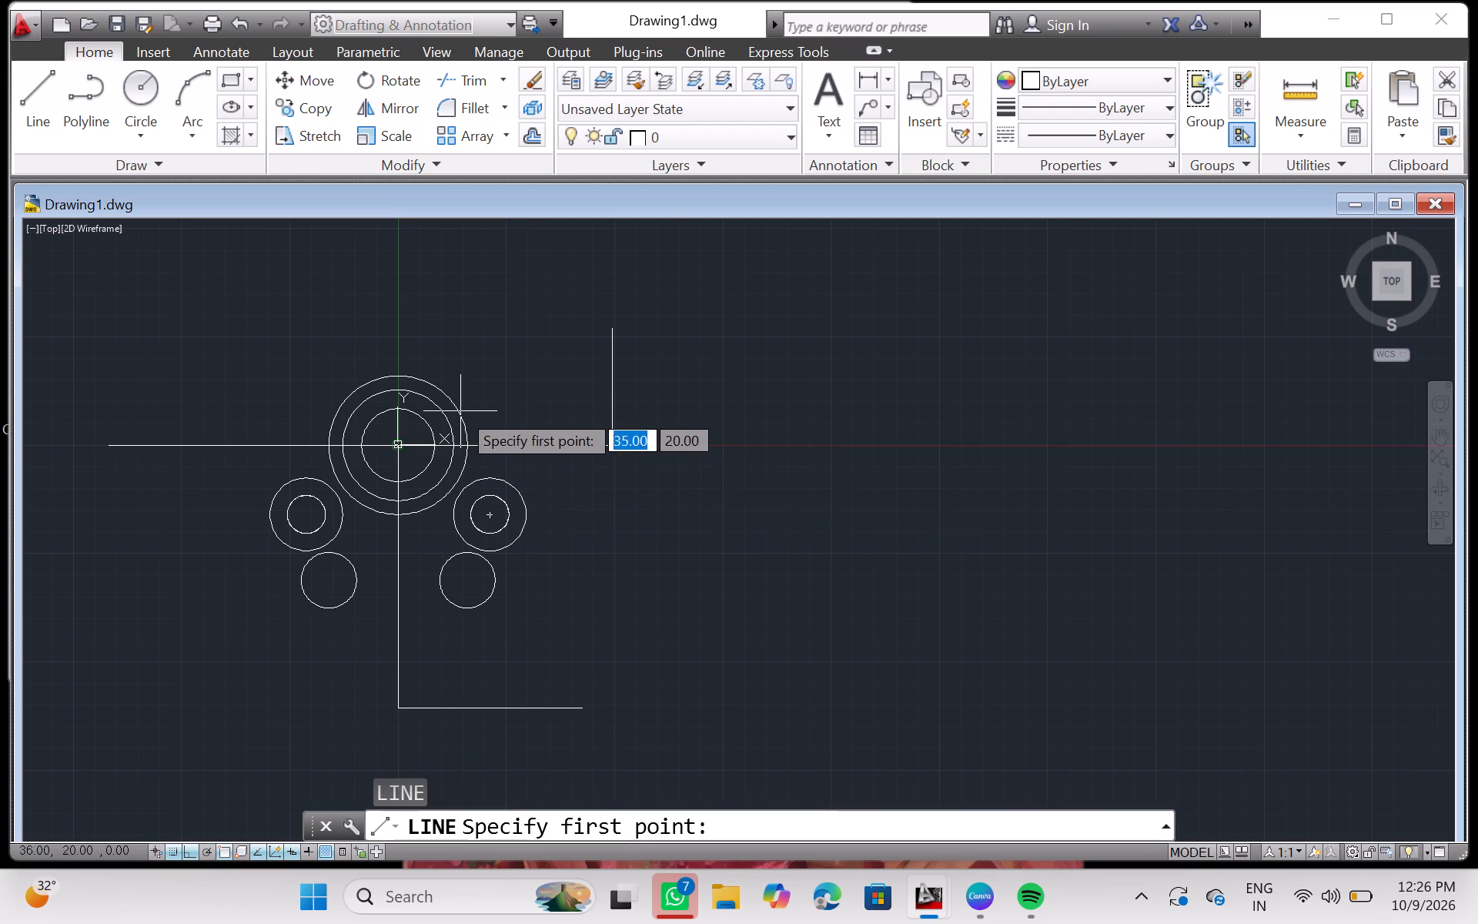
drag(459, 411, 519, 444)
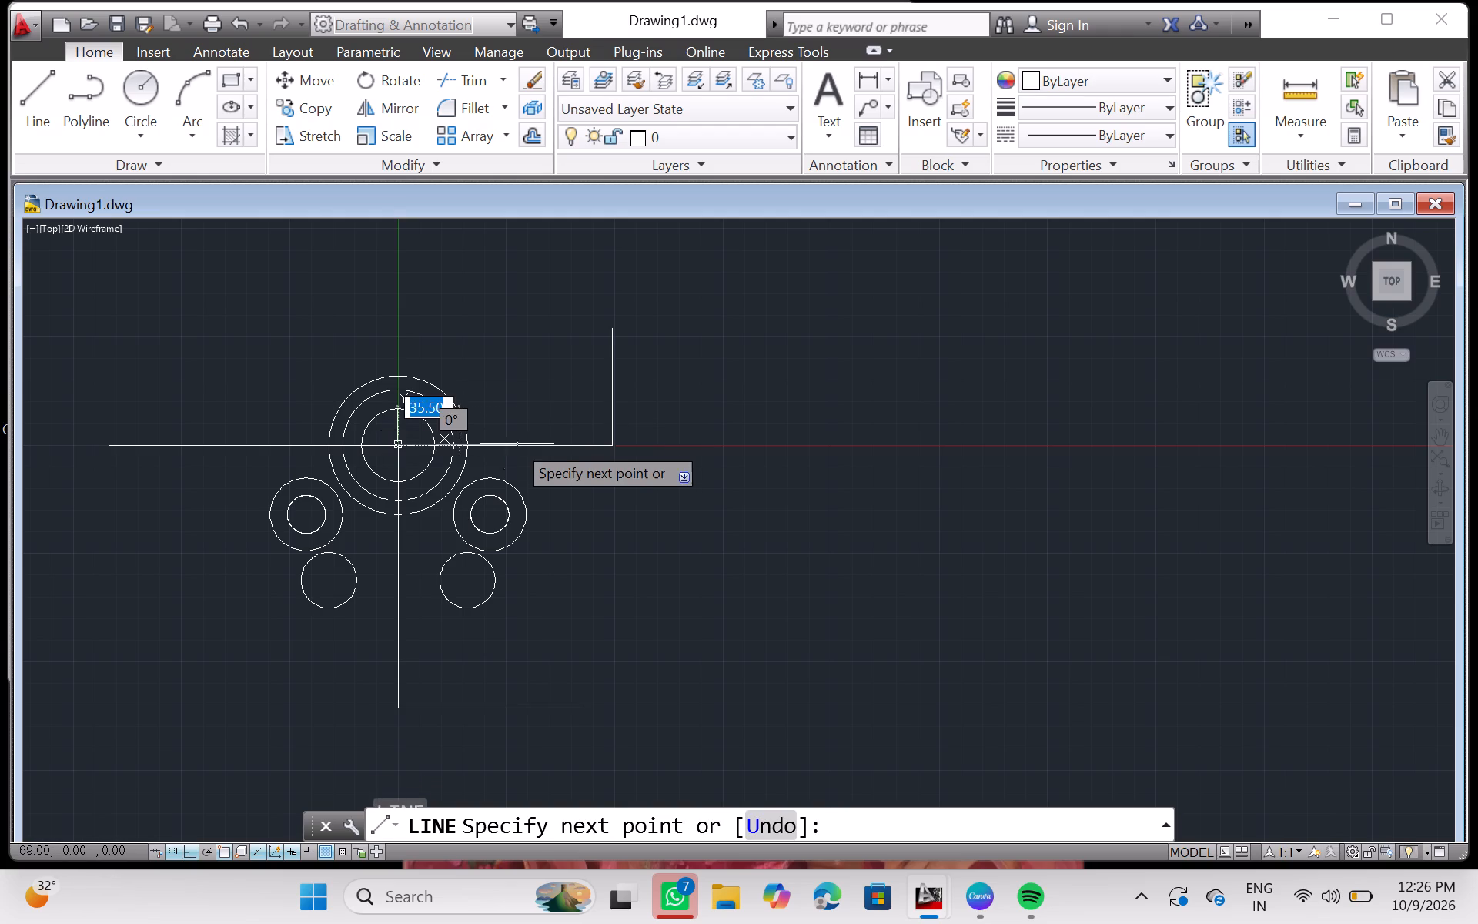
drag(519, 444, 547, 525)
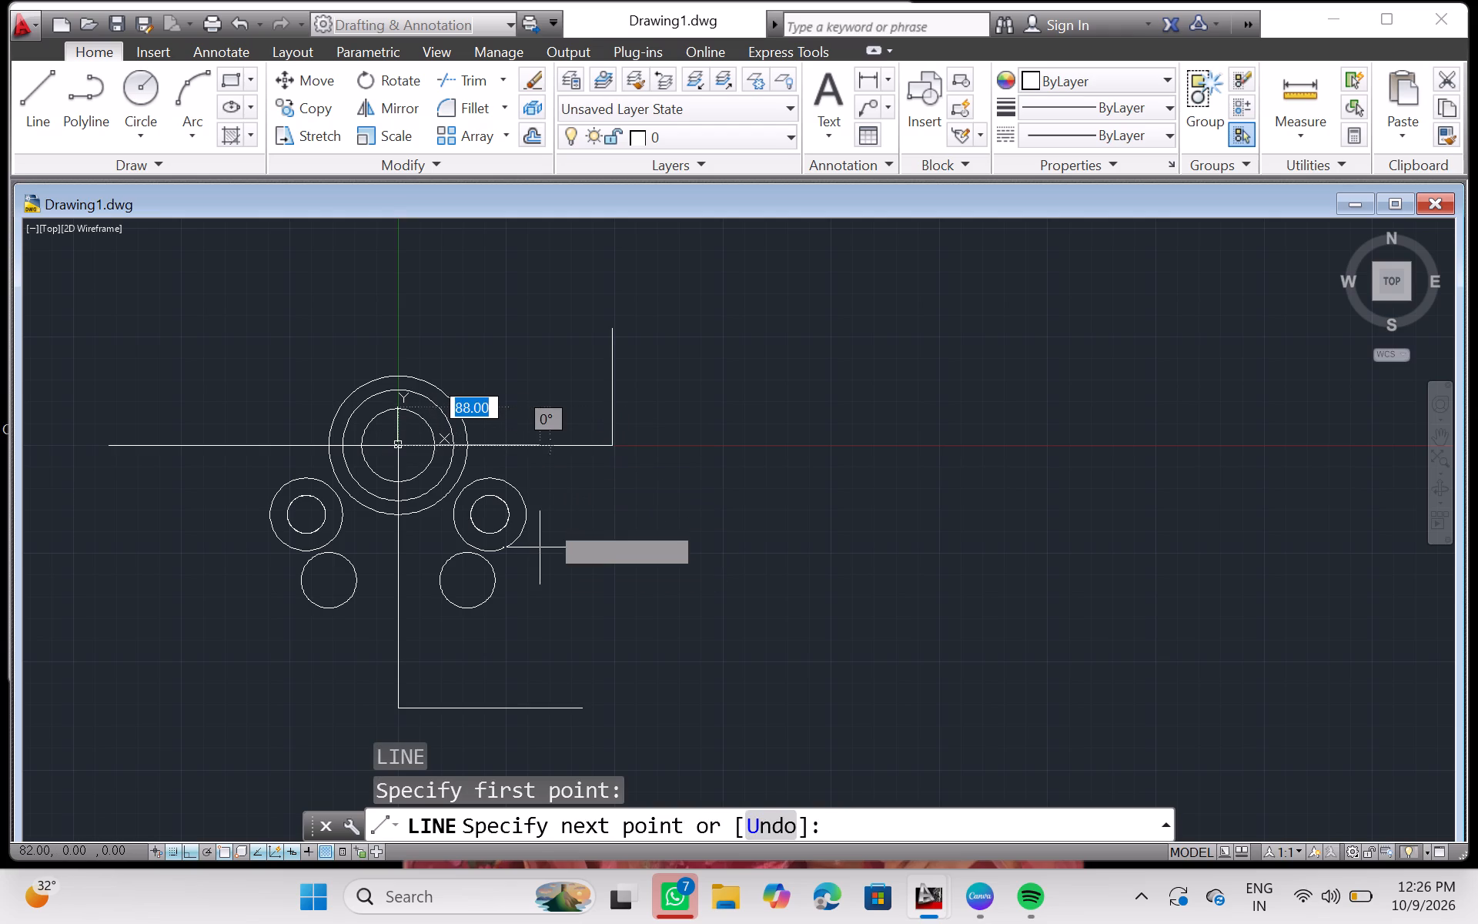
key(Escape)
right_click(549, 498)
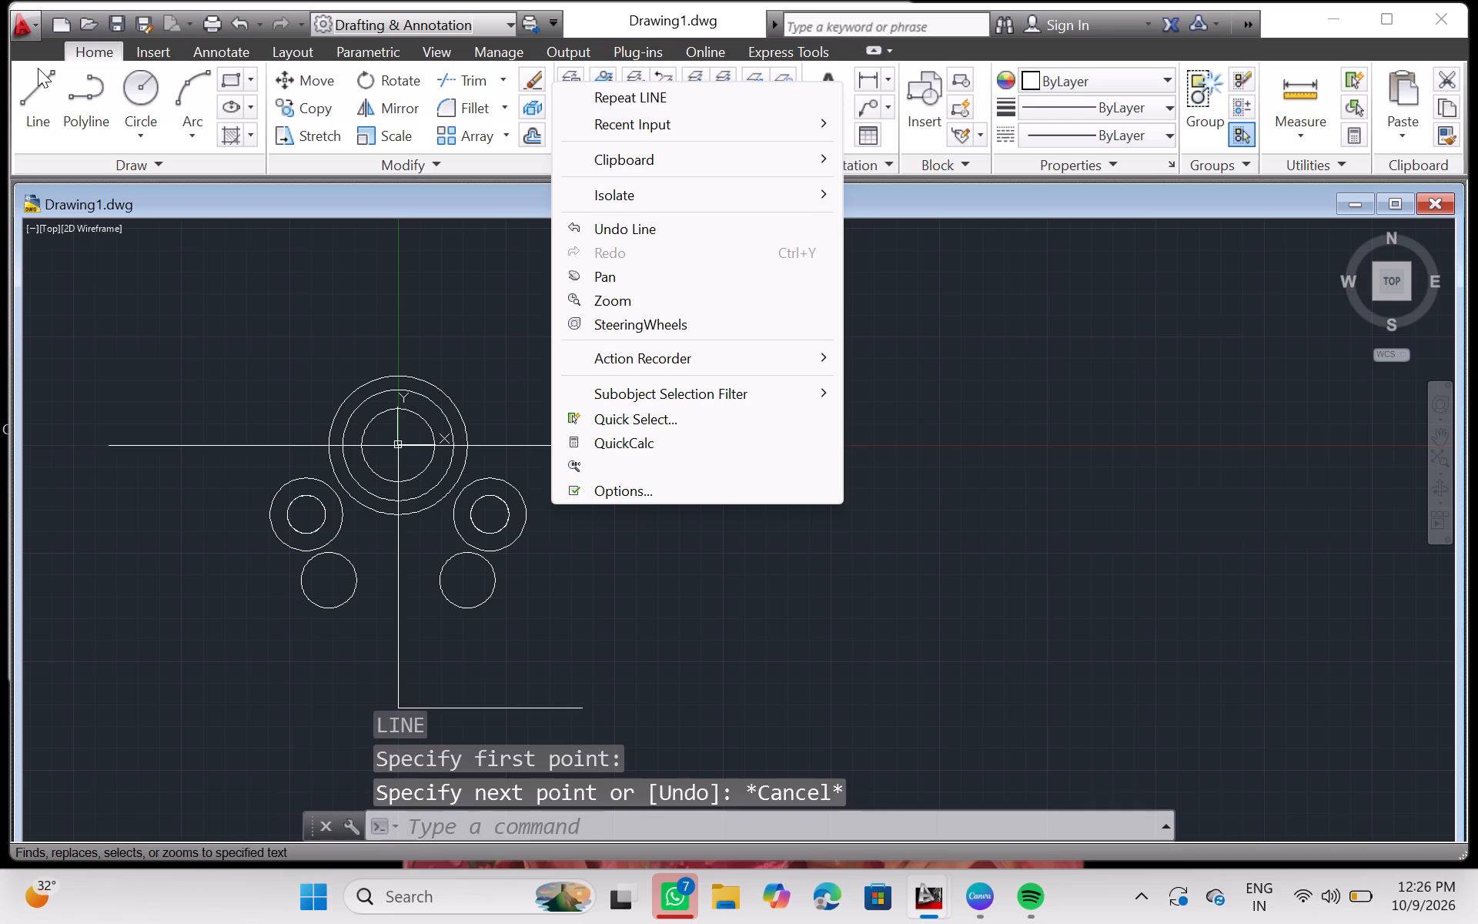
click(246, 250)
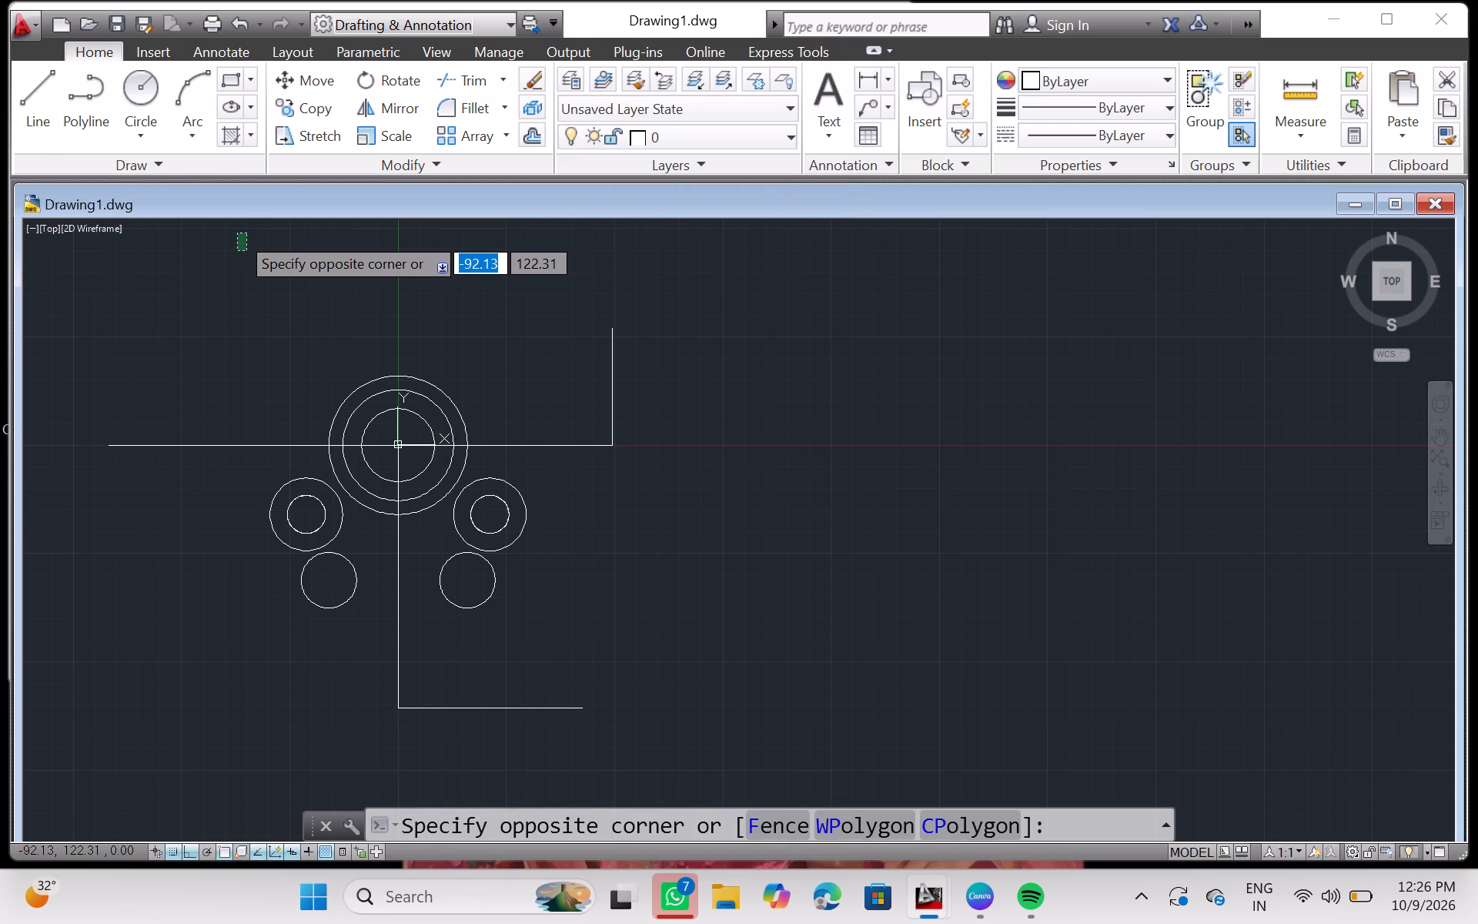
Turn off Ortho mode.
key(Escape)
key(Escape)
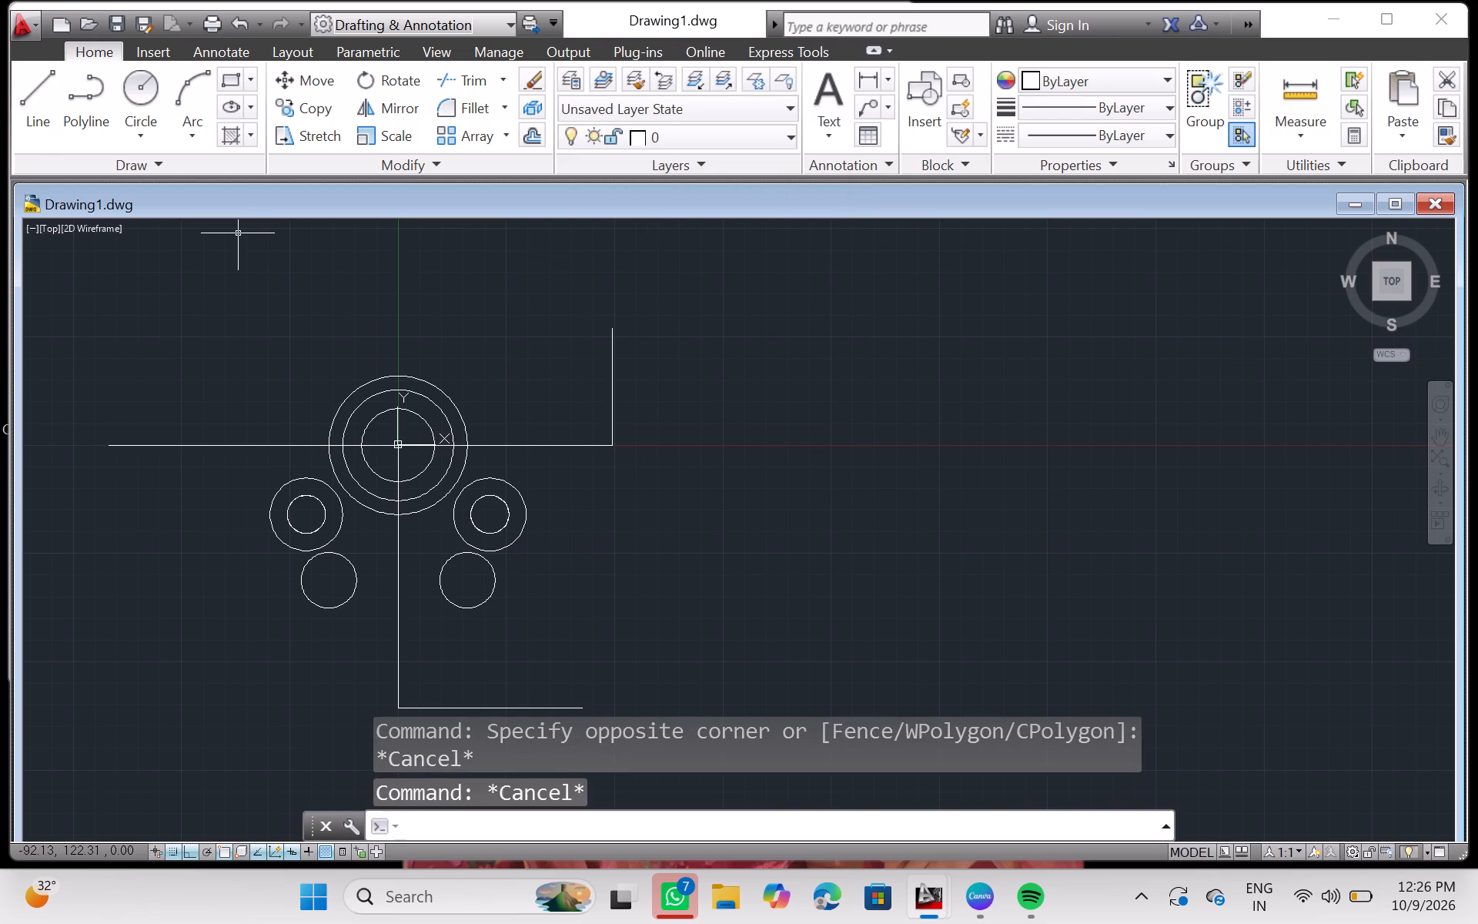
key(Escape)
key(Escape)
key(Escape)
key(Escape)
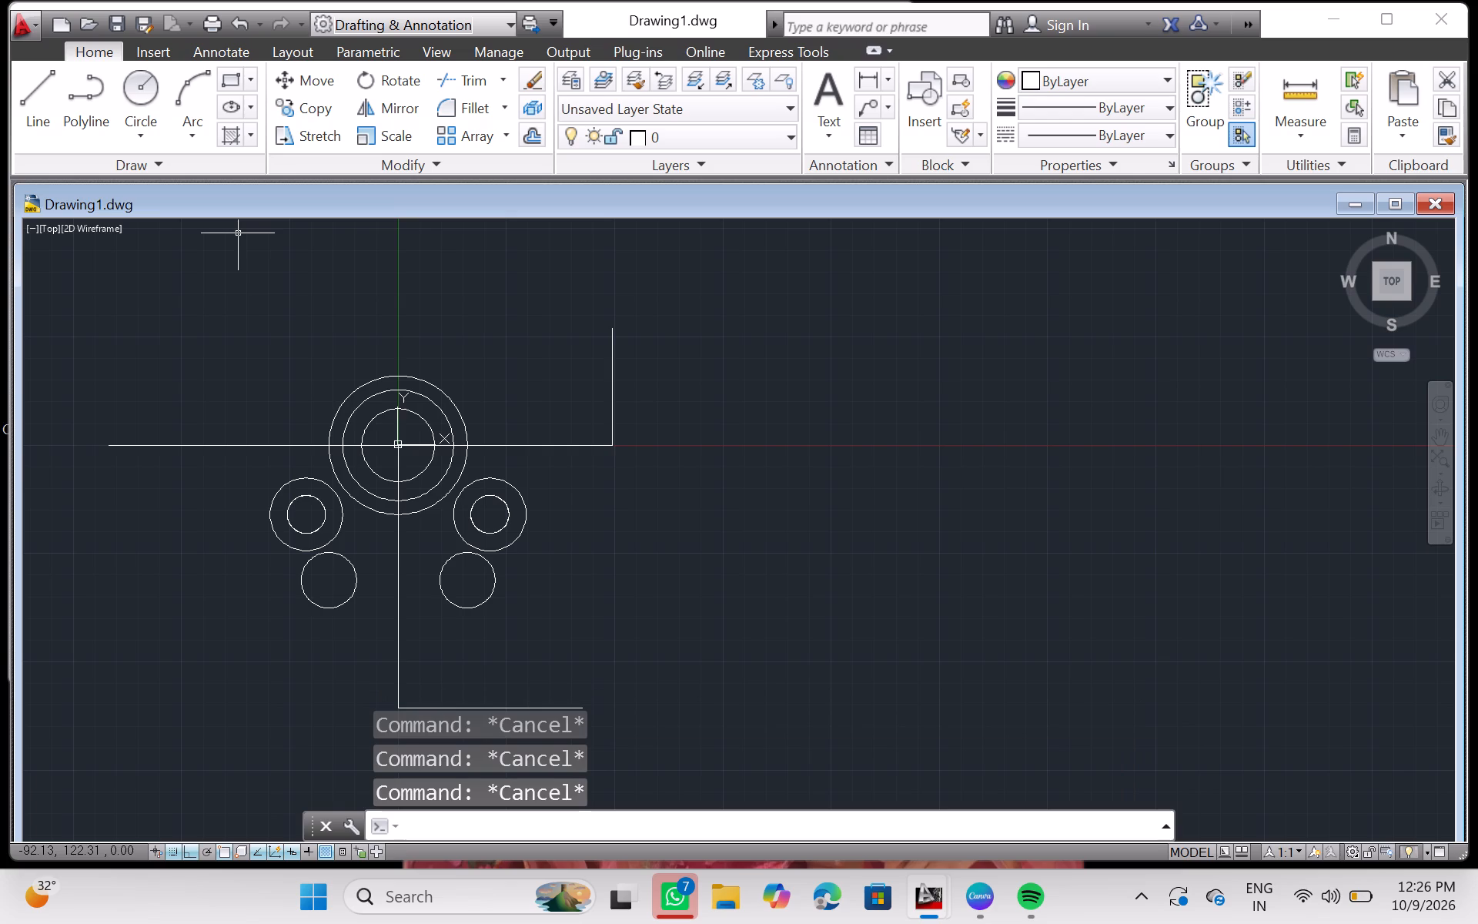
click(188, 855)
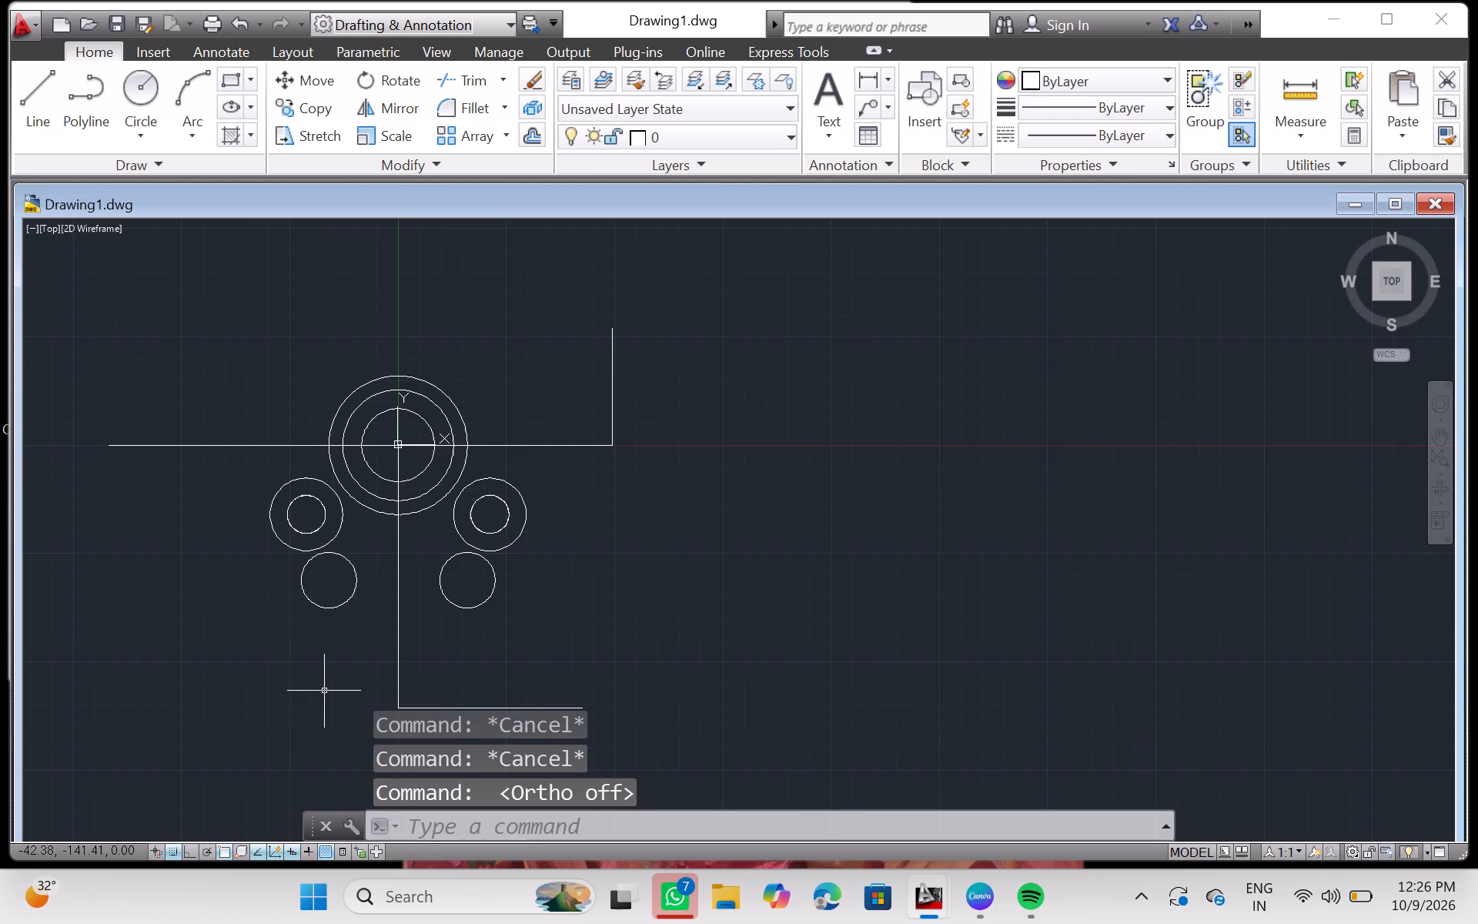
Look through the command suggestions beginning with TA for a tangent command.
text(ta)
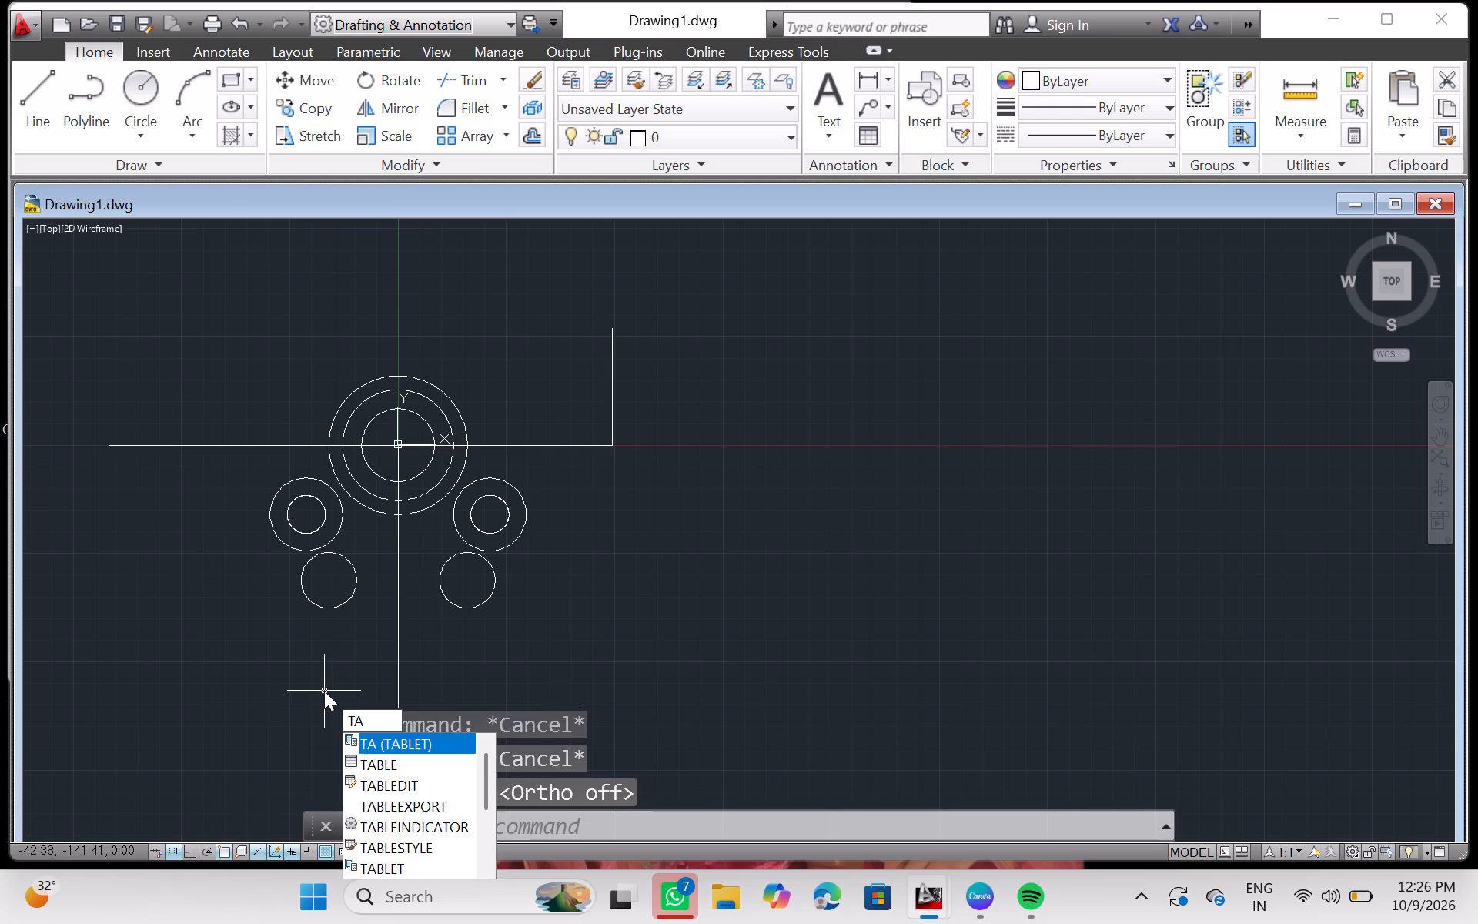
key(n)
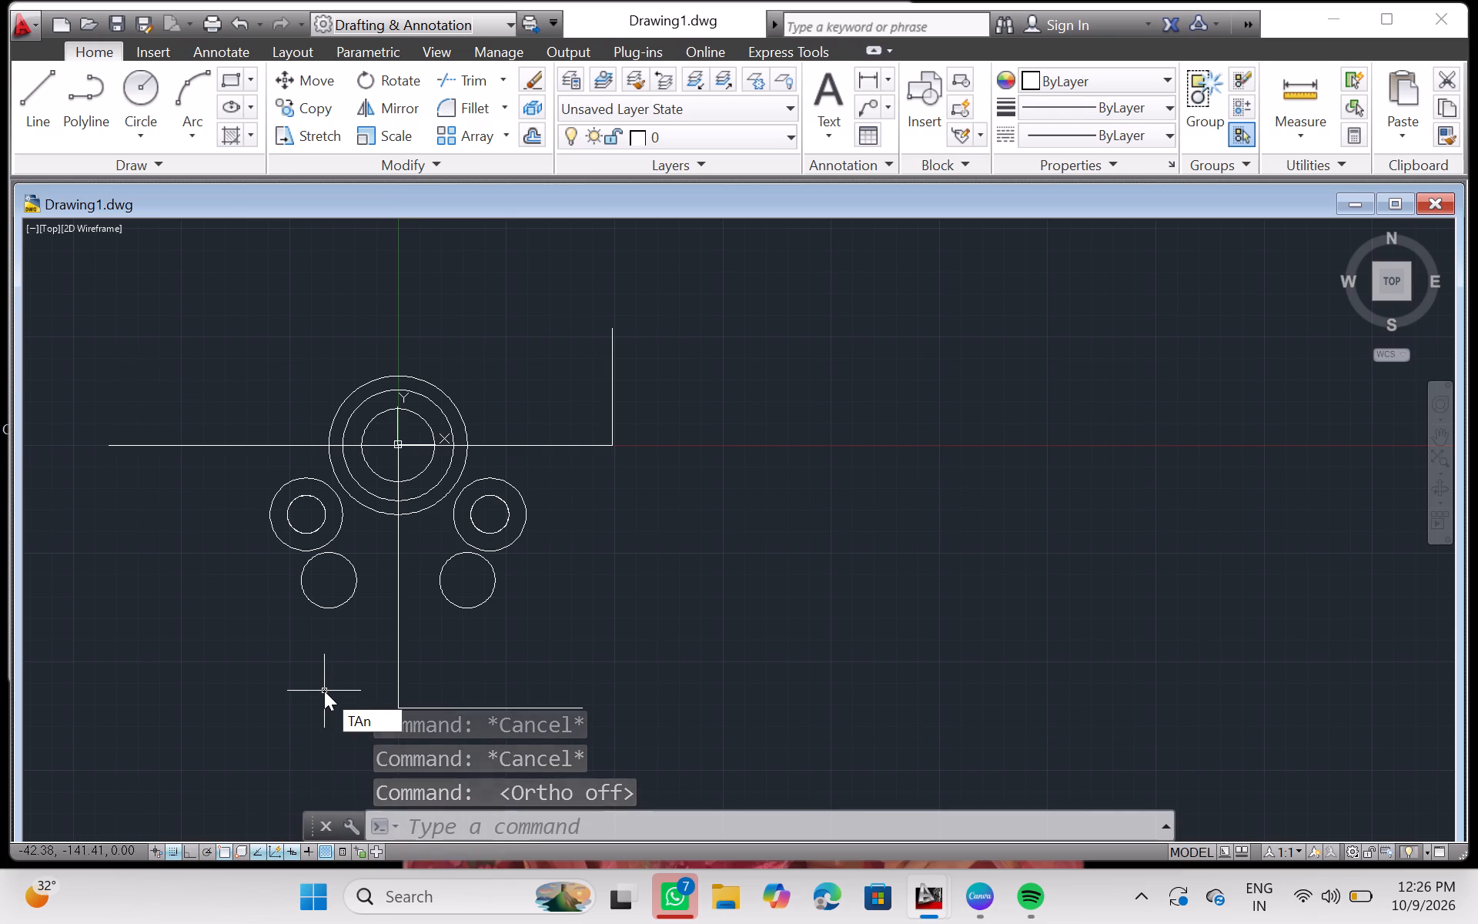
key(BackSpace)
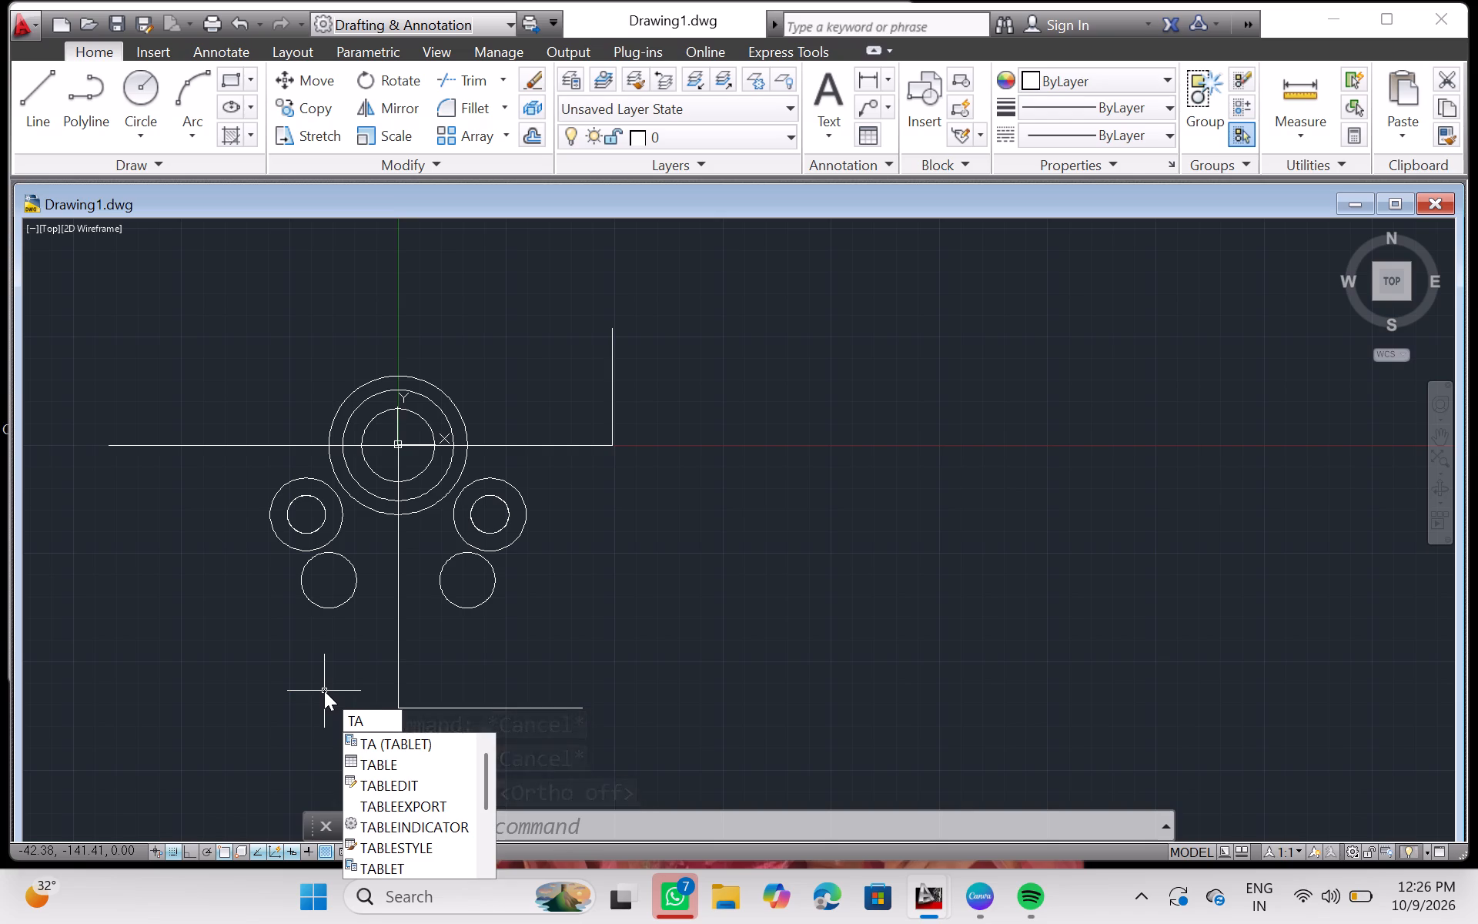
scroll(324, 691, down, 3)
scroll(427, 811, down, 3)
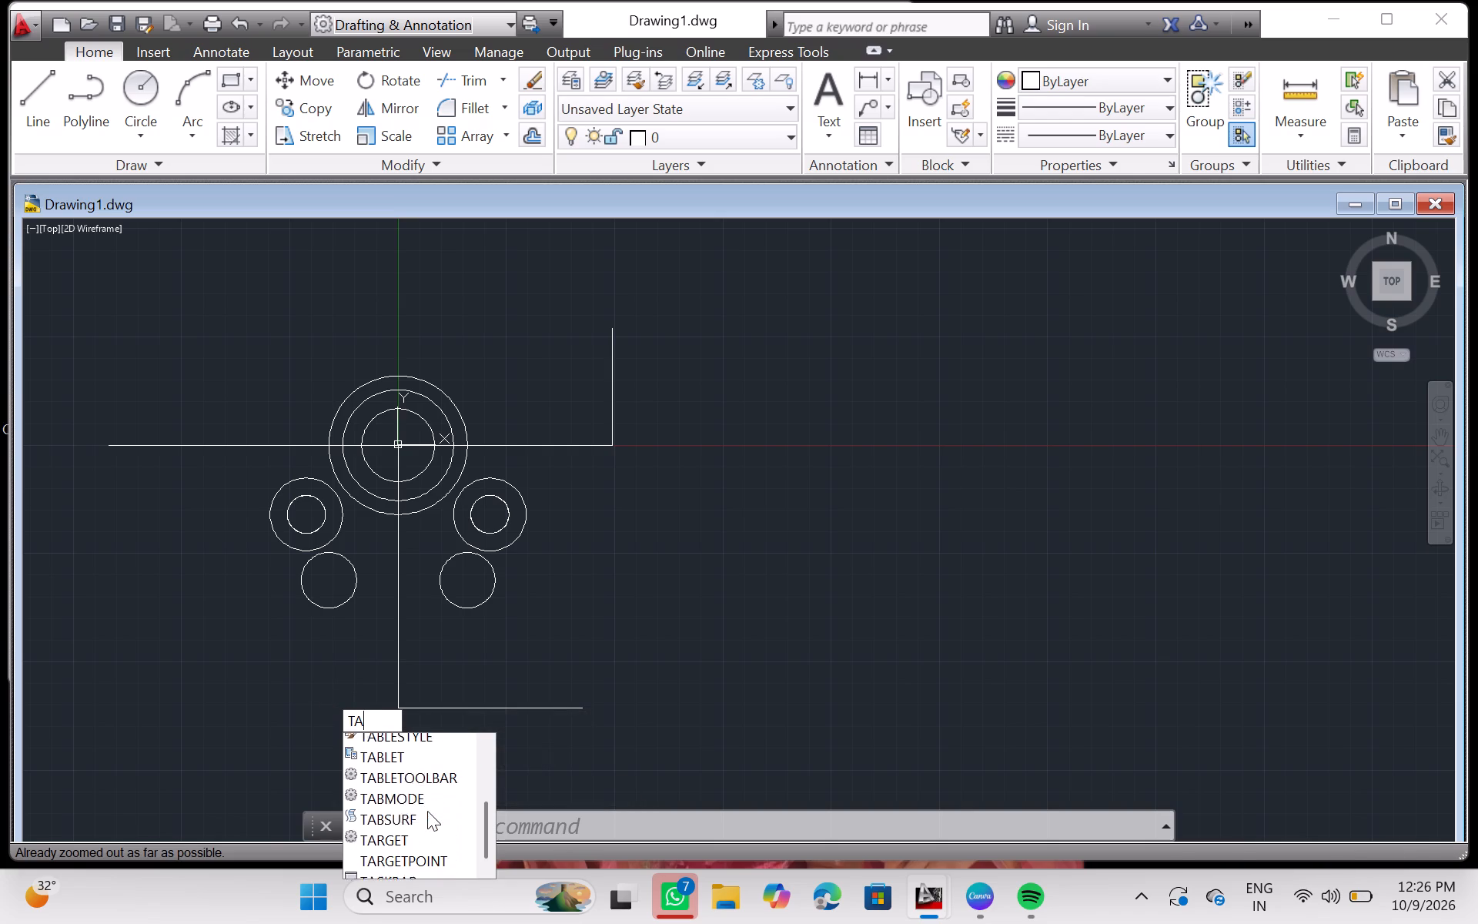
scroll(427, 811, down, 1)
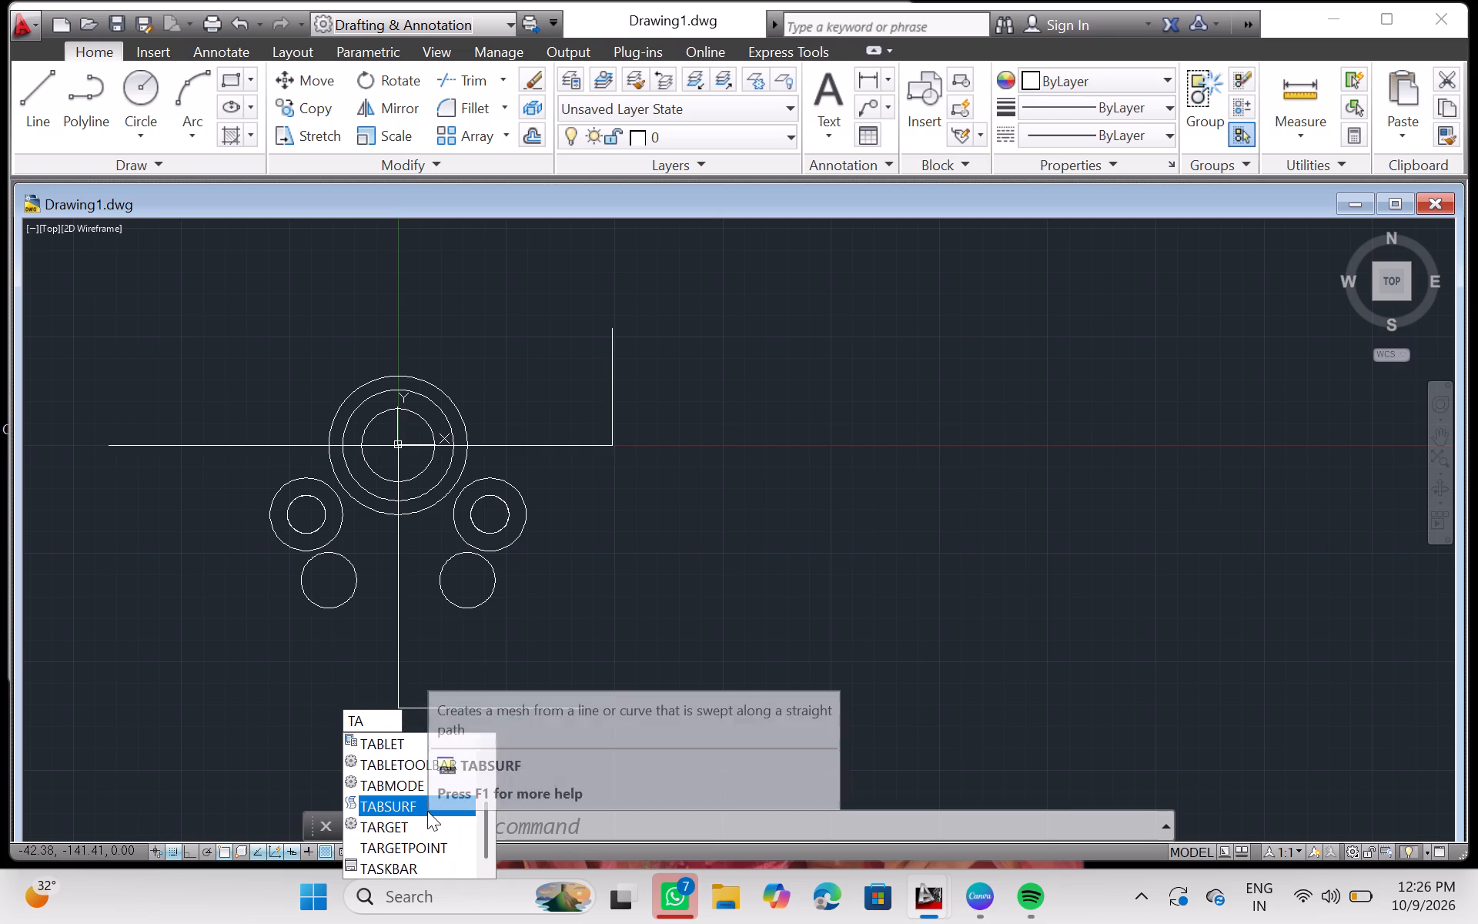
scroll(427, 811, down, 9)
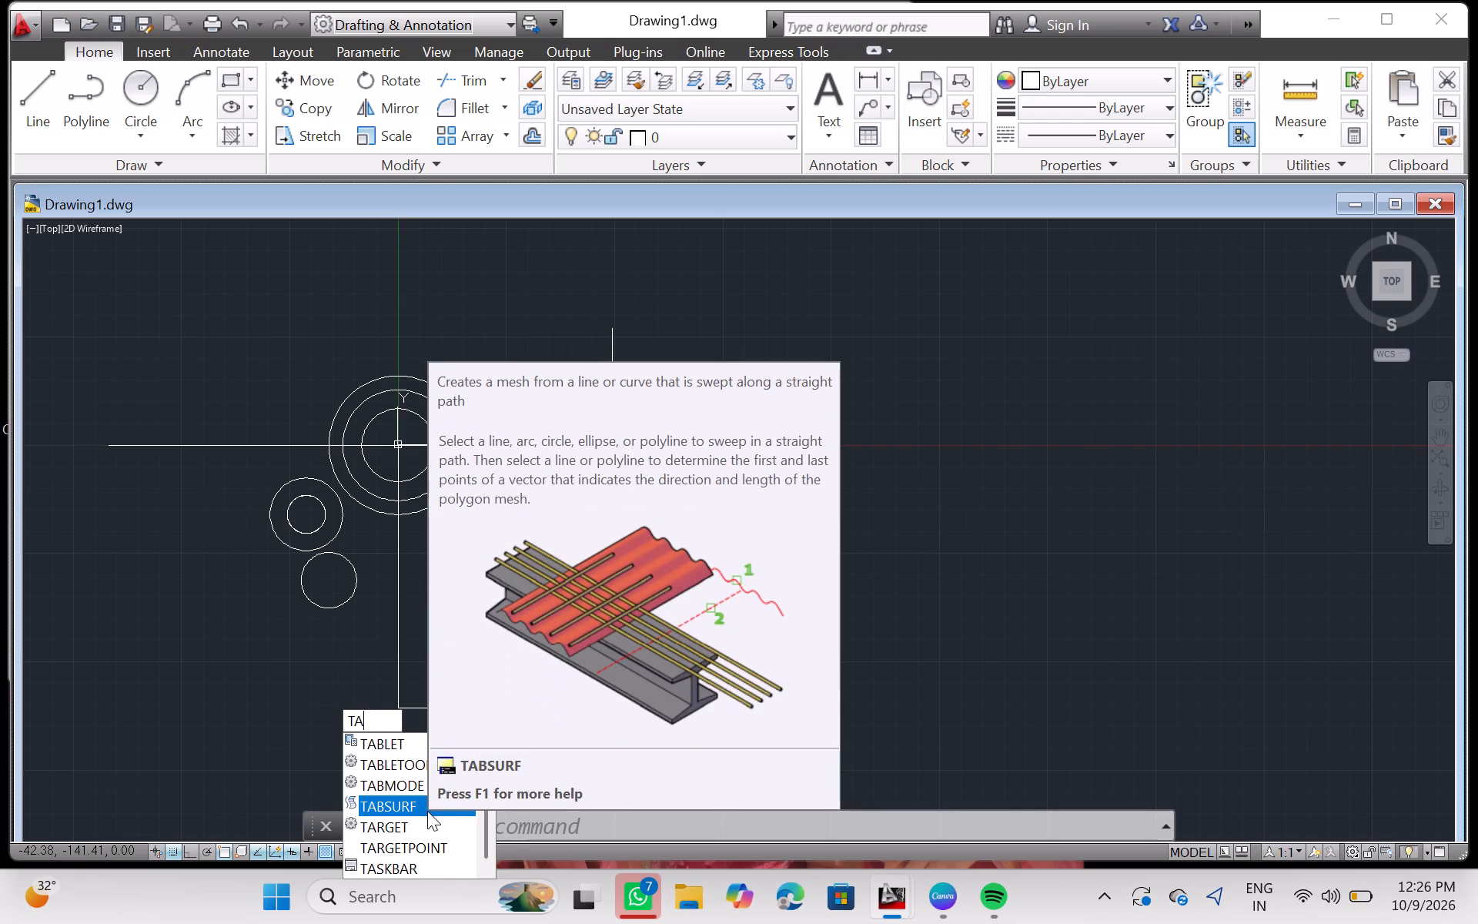
scroll(427, 811, up, 5)
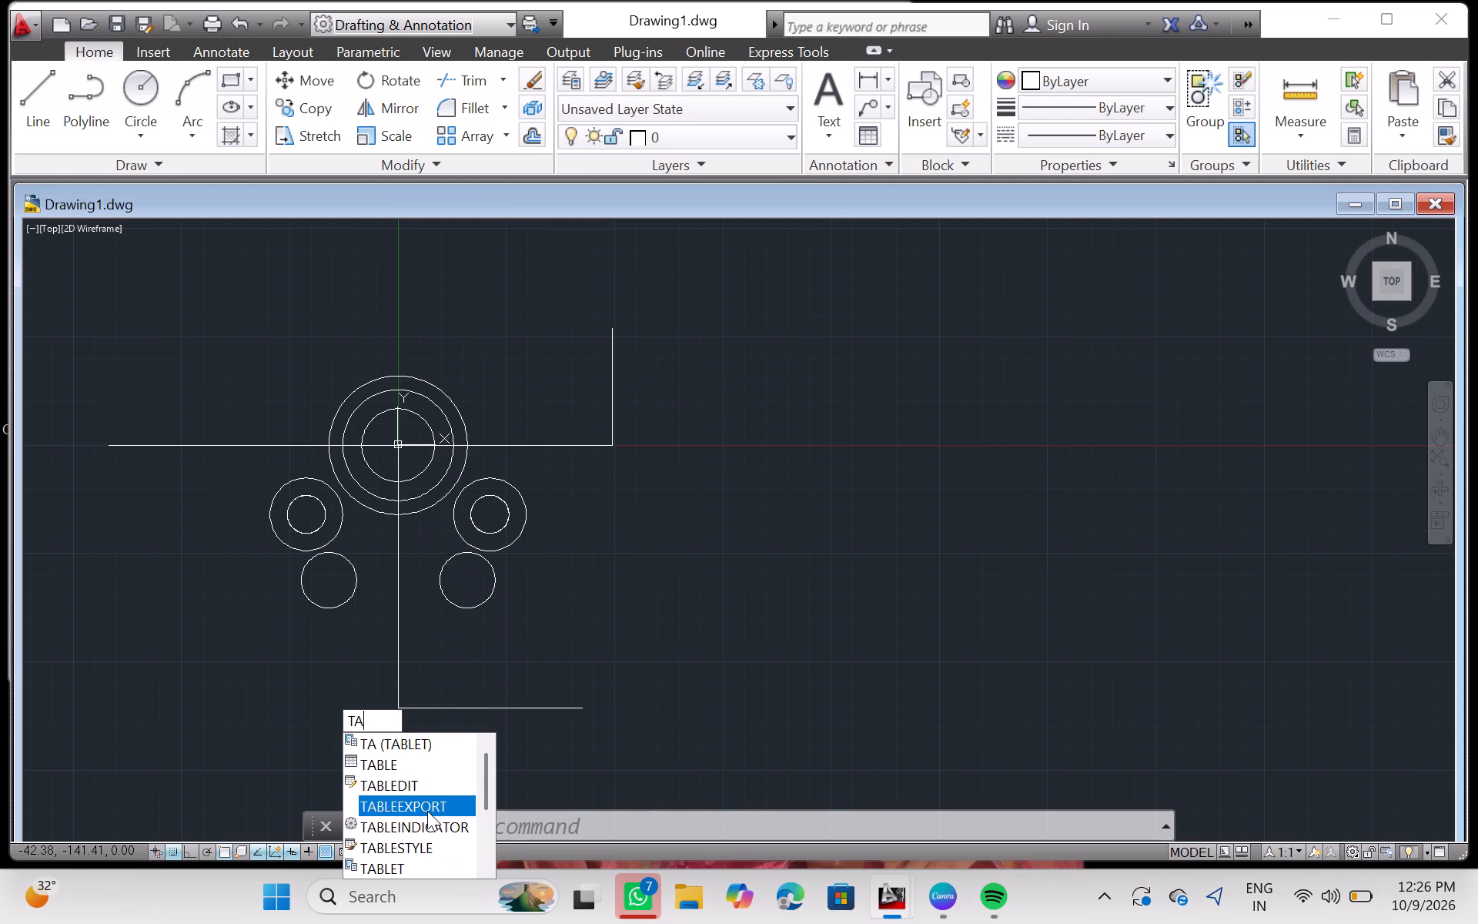
scroll(427, 811, up, 1)
scroll(427, 811, down, 9)
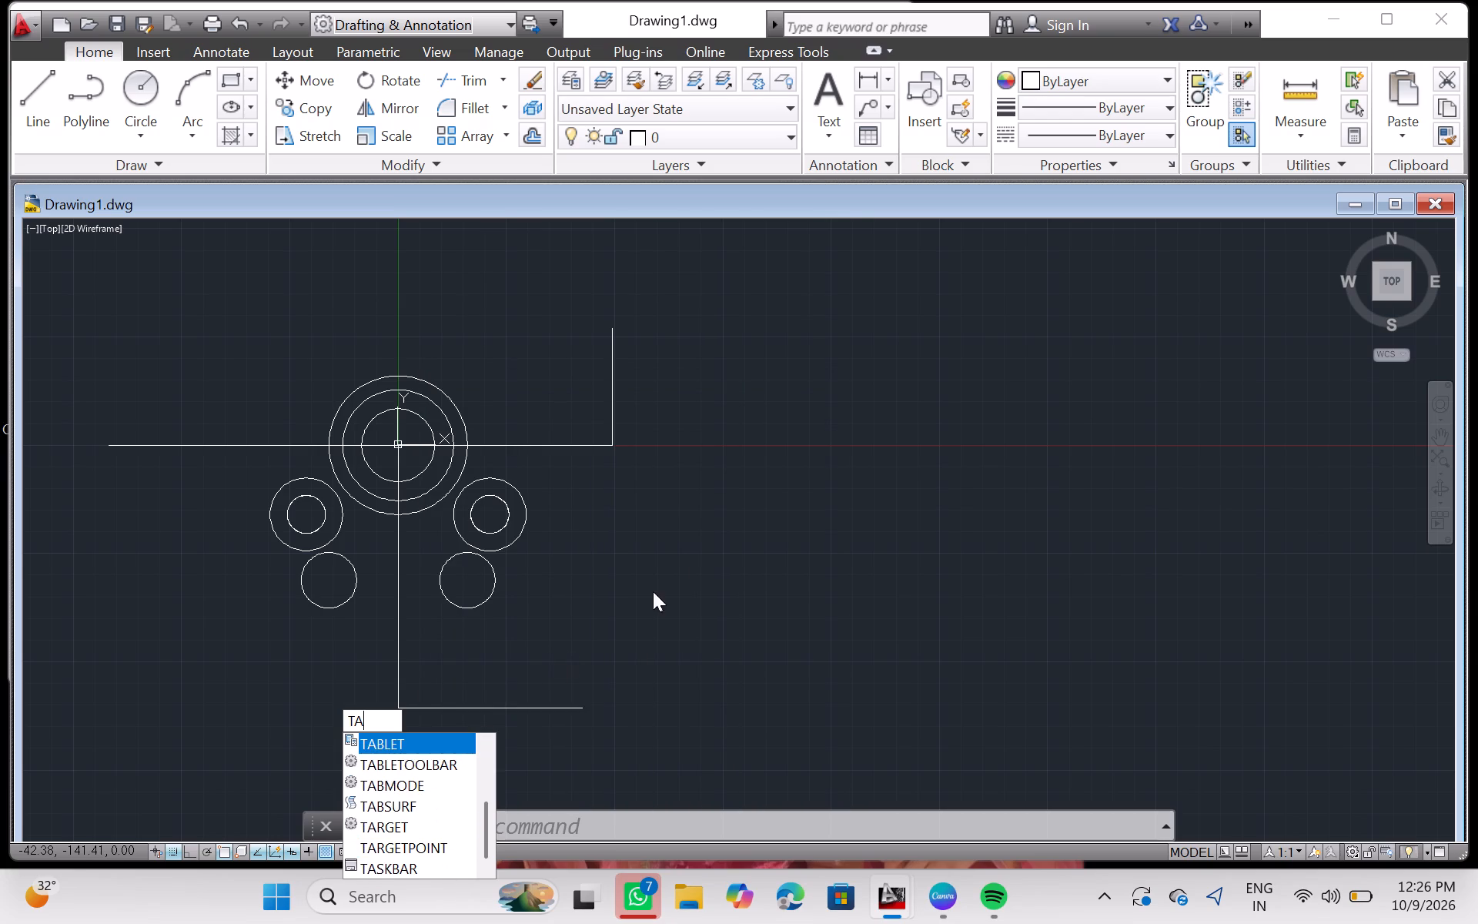
click(694, 564)
click(981, 299)
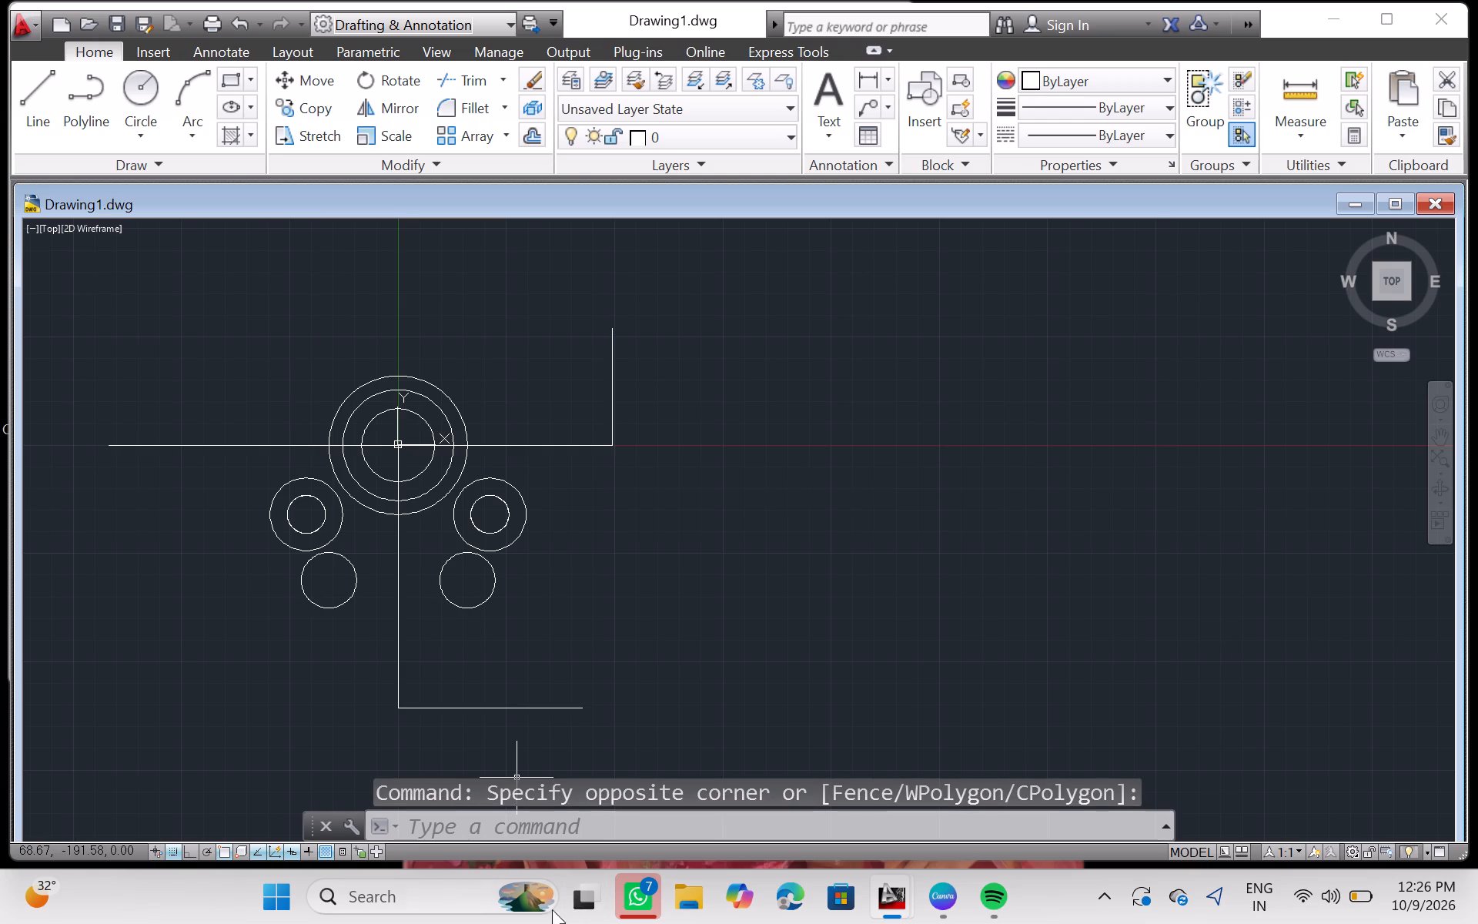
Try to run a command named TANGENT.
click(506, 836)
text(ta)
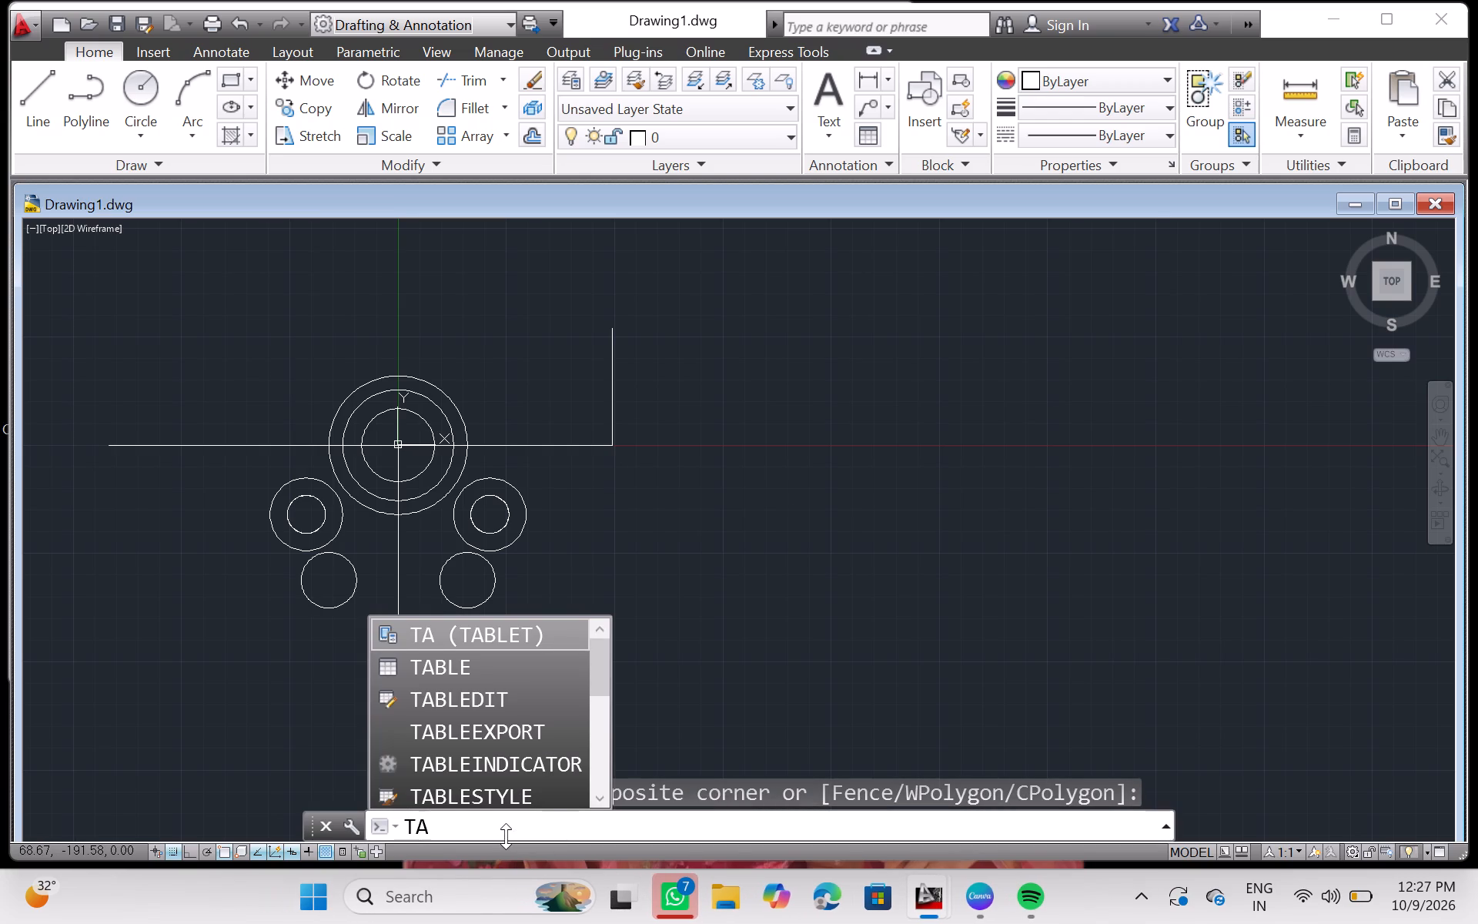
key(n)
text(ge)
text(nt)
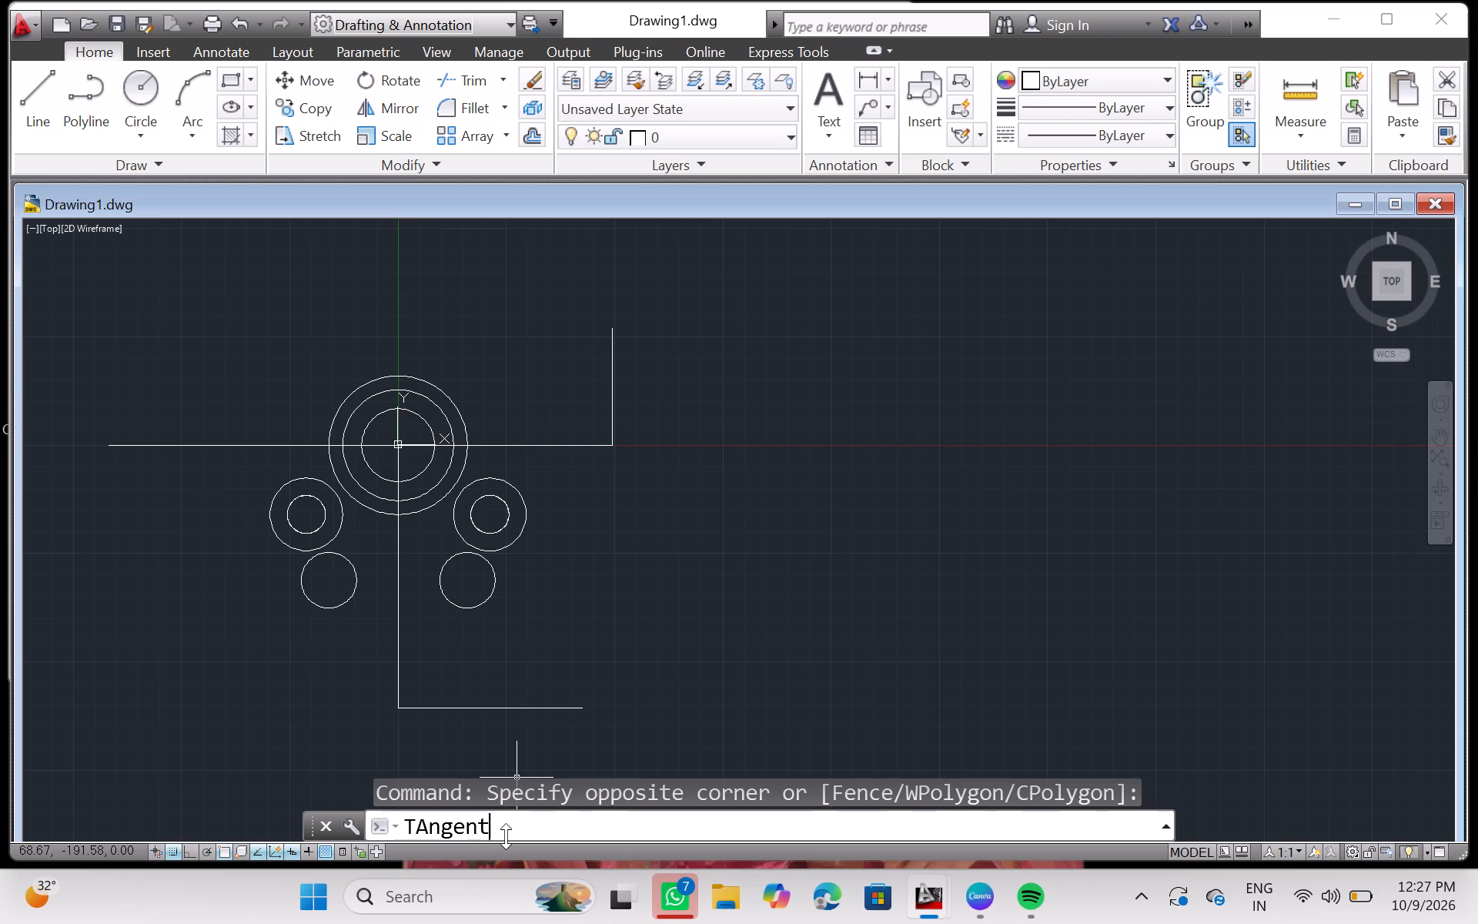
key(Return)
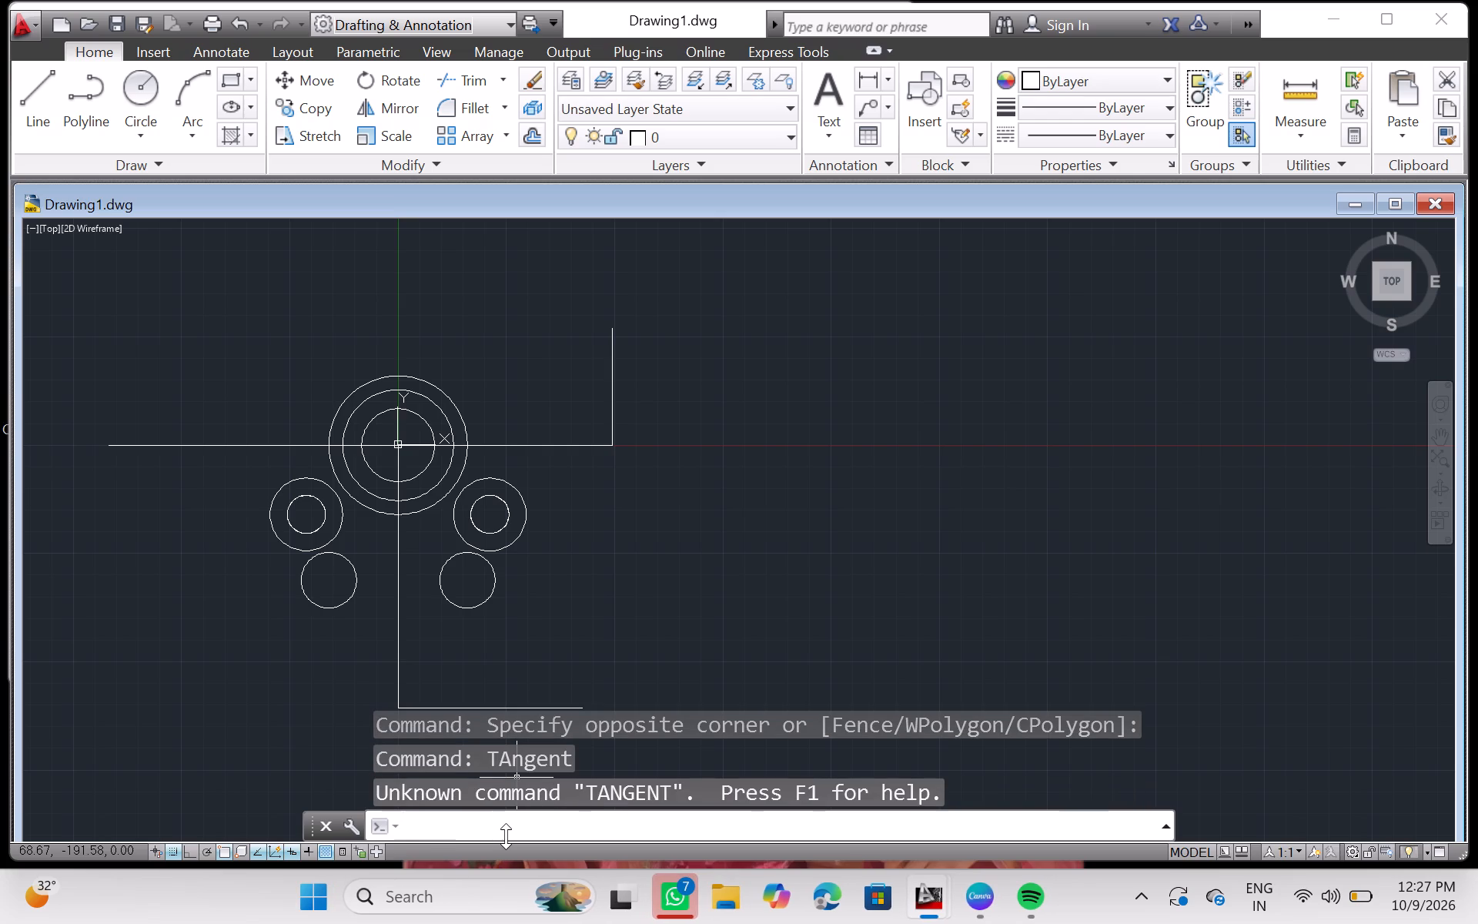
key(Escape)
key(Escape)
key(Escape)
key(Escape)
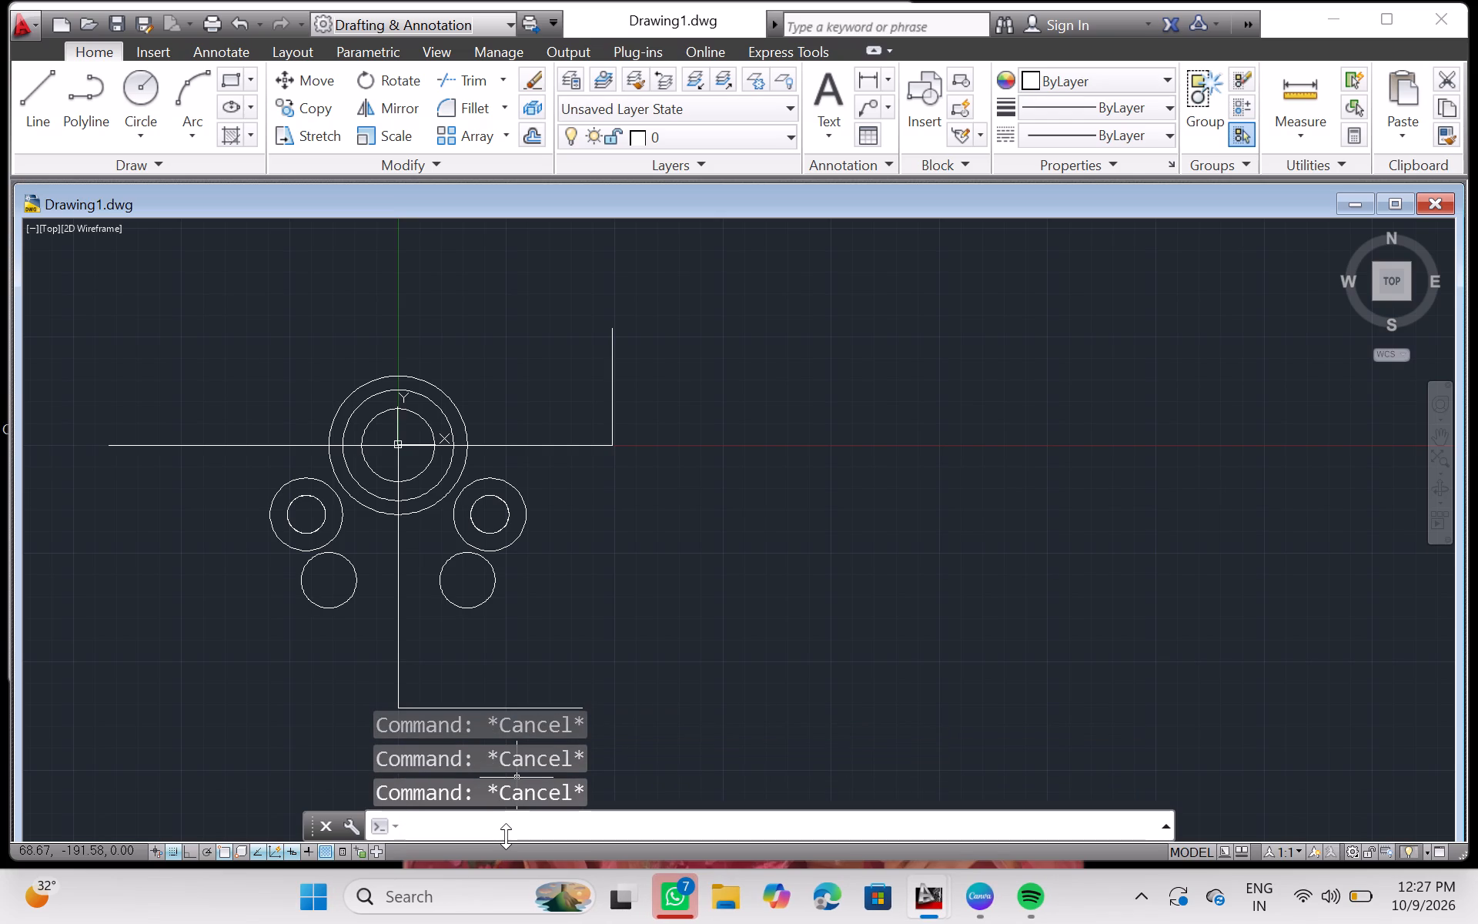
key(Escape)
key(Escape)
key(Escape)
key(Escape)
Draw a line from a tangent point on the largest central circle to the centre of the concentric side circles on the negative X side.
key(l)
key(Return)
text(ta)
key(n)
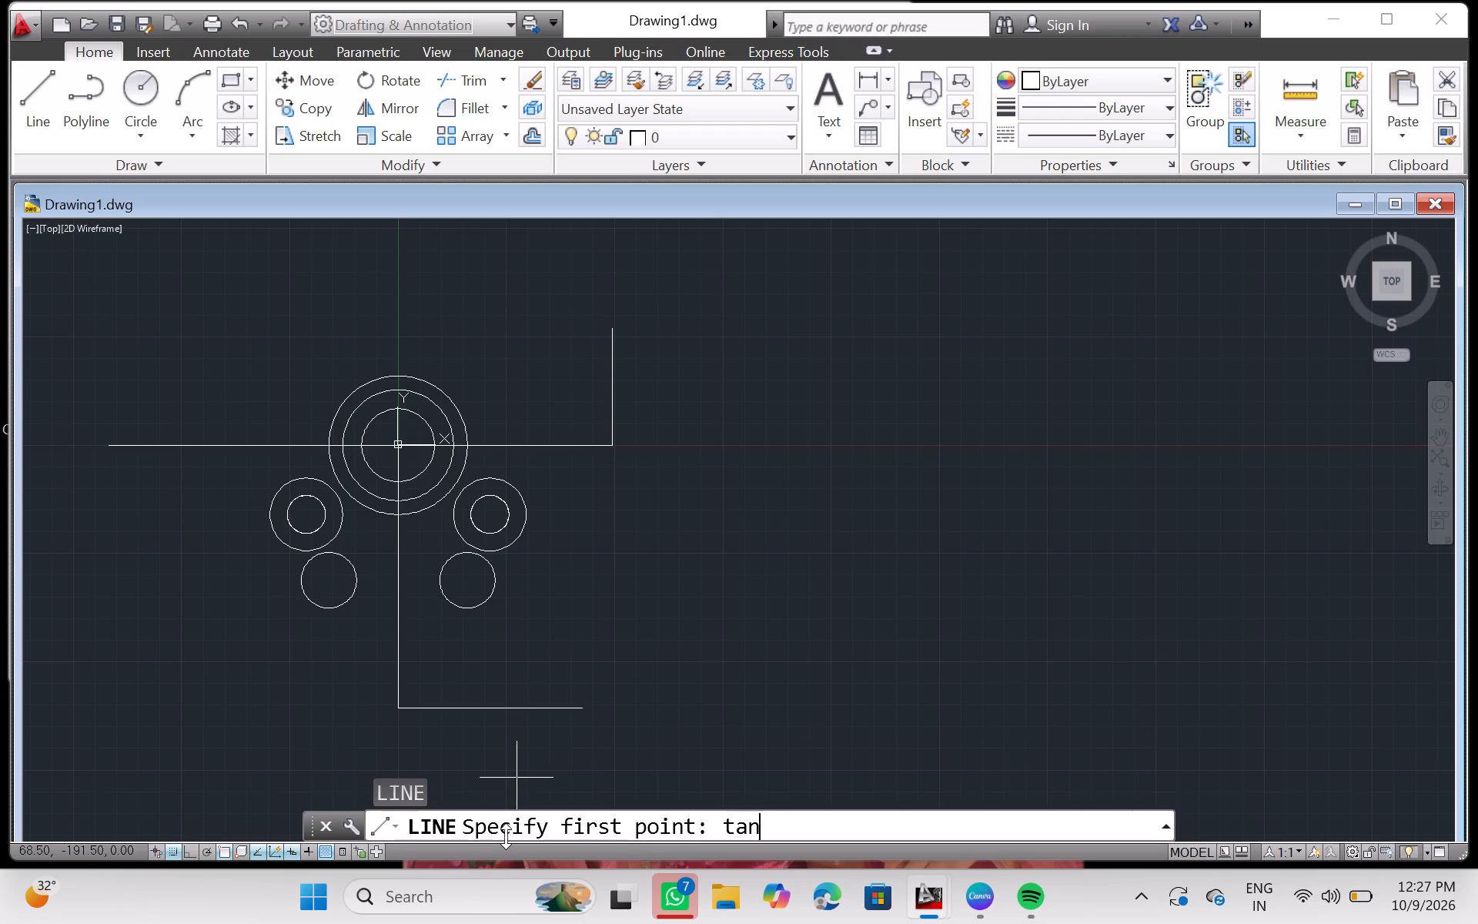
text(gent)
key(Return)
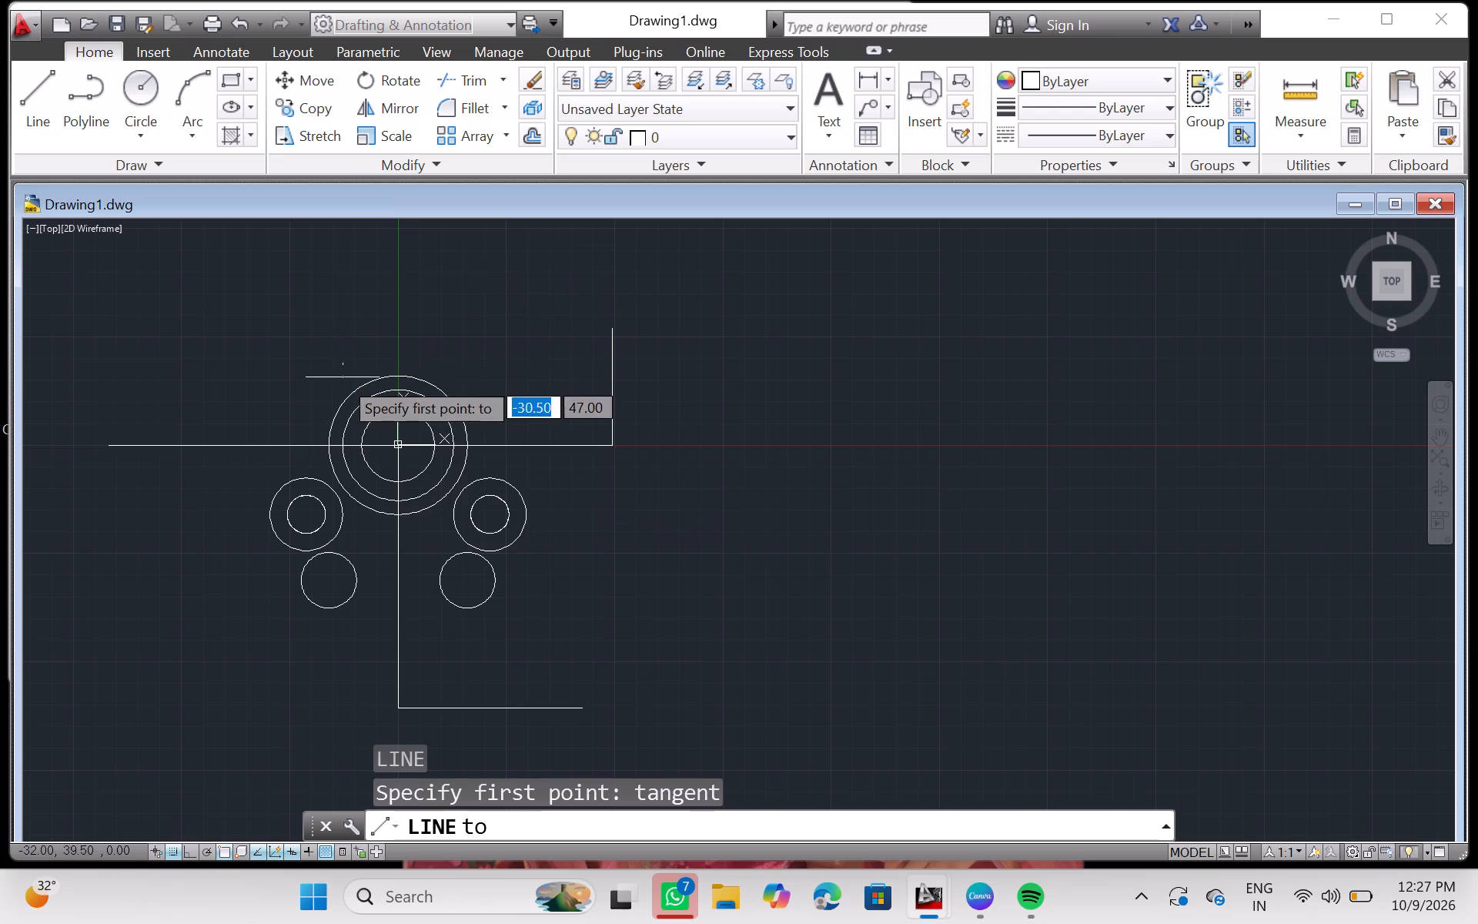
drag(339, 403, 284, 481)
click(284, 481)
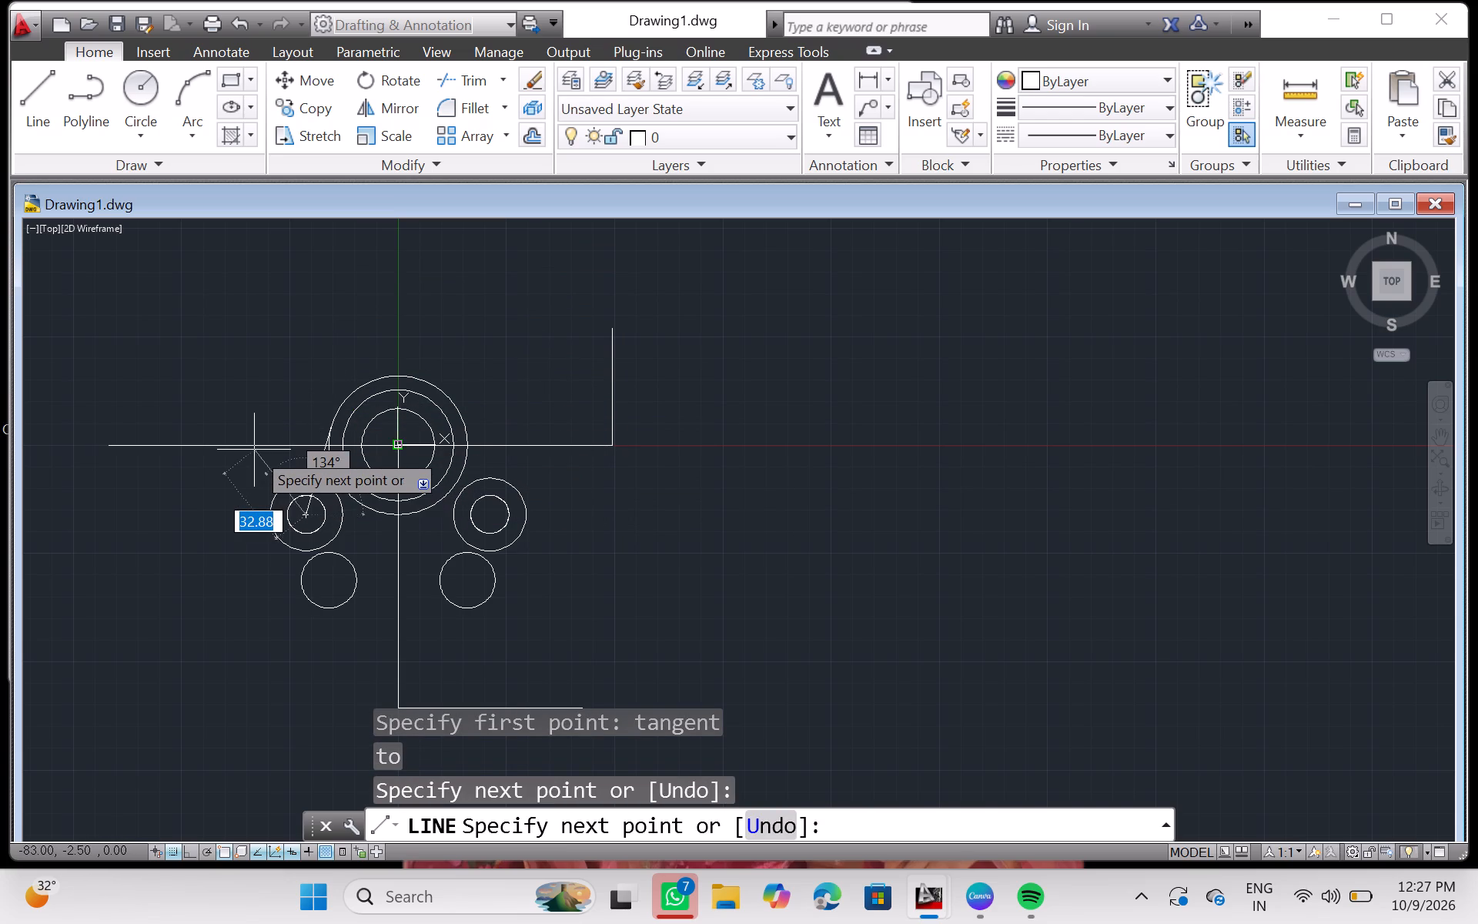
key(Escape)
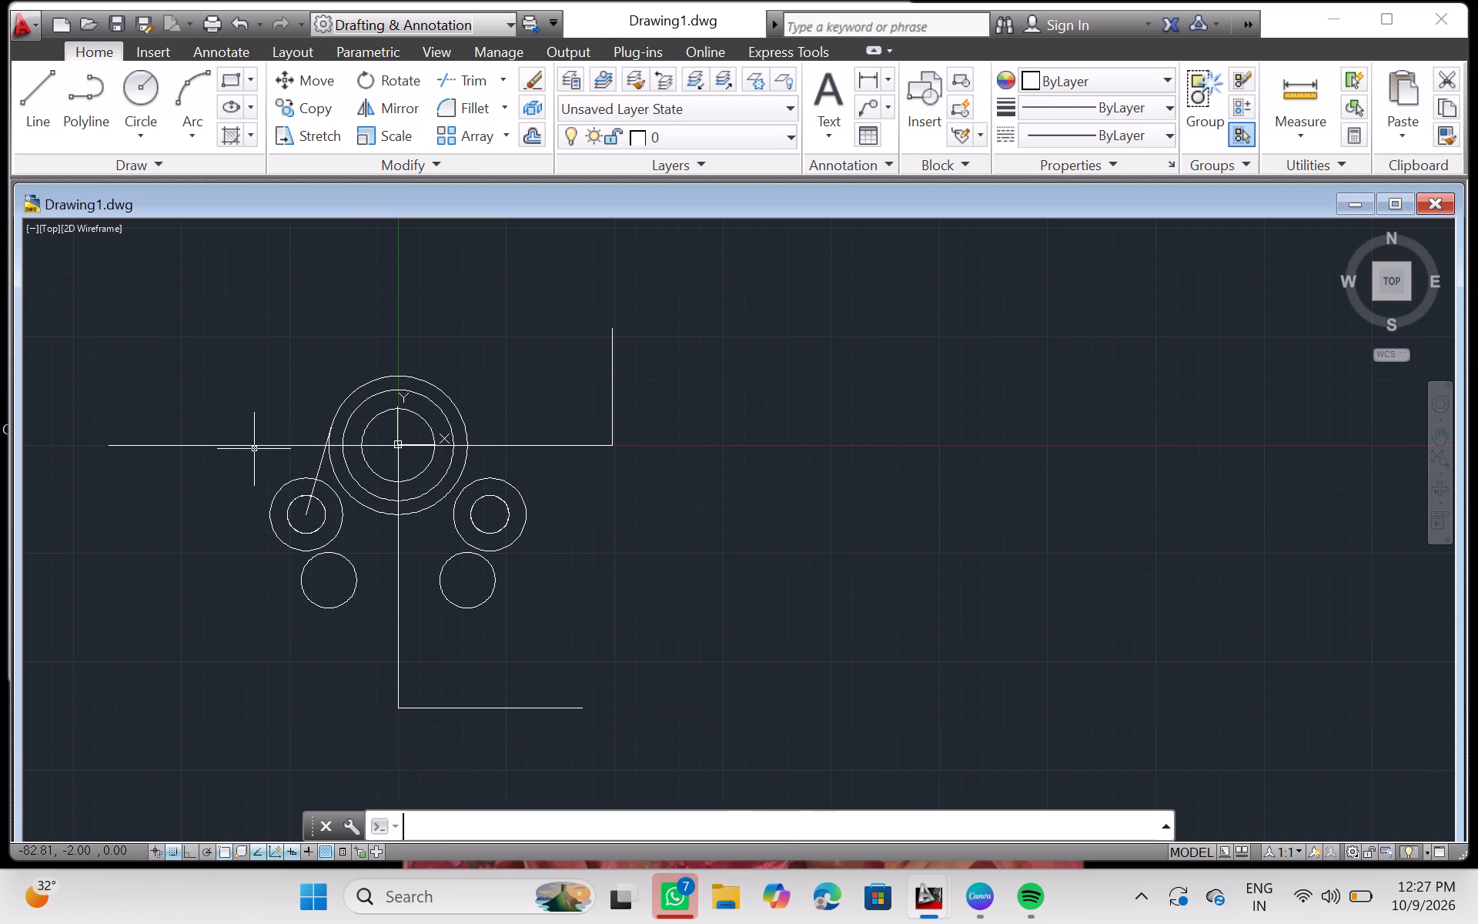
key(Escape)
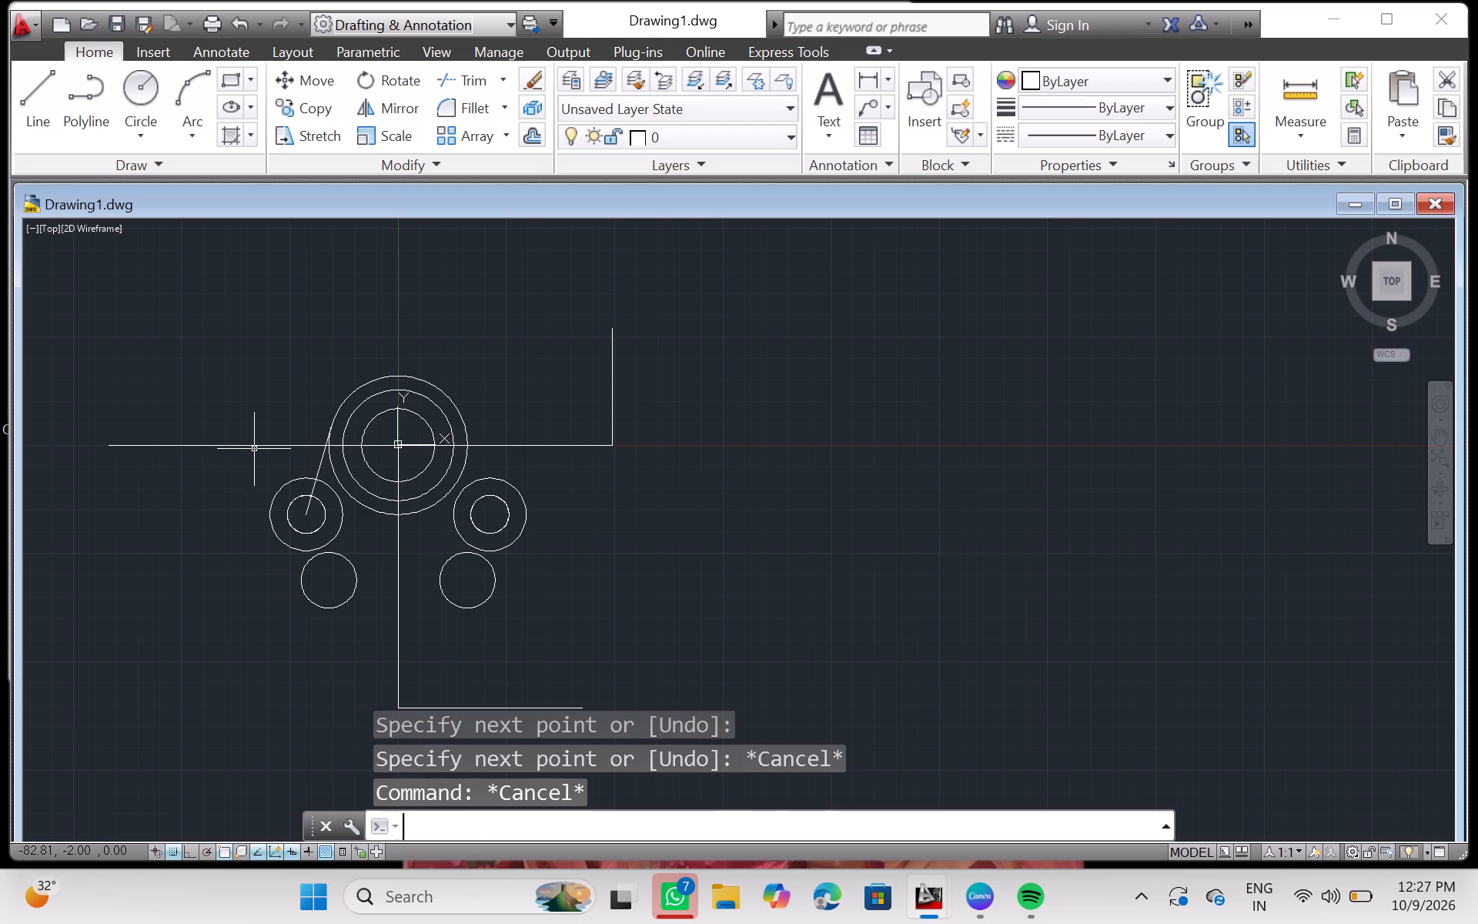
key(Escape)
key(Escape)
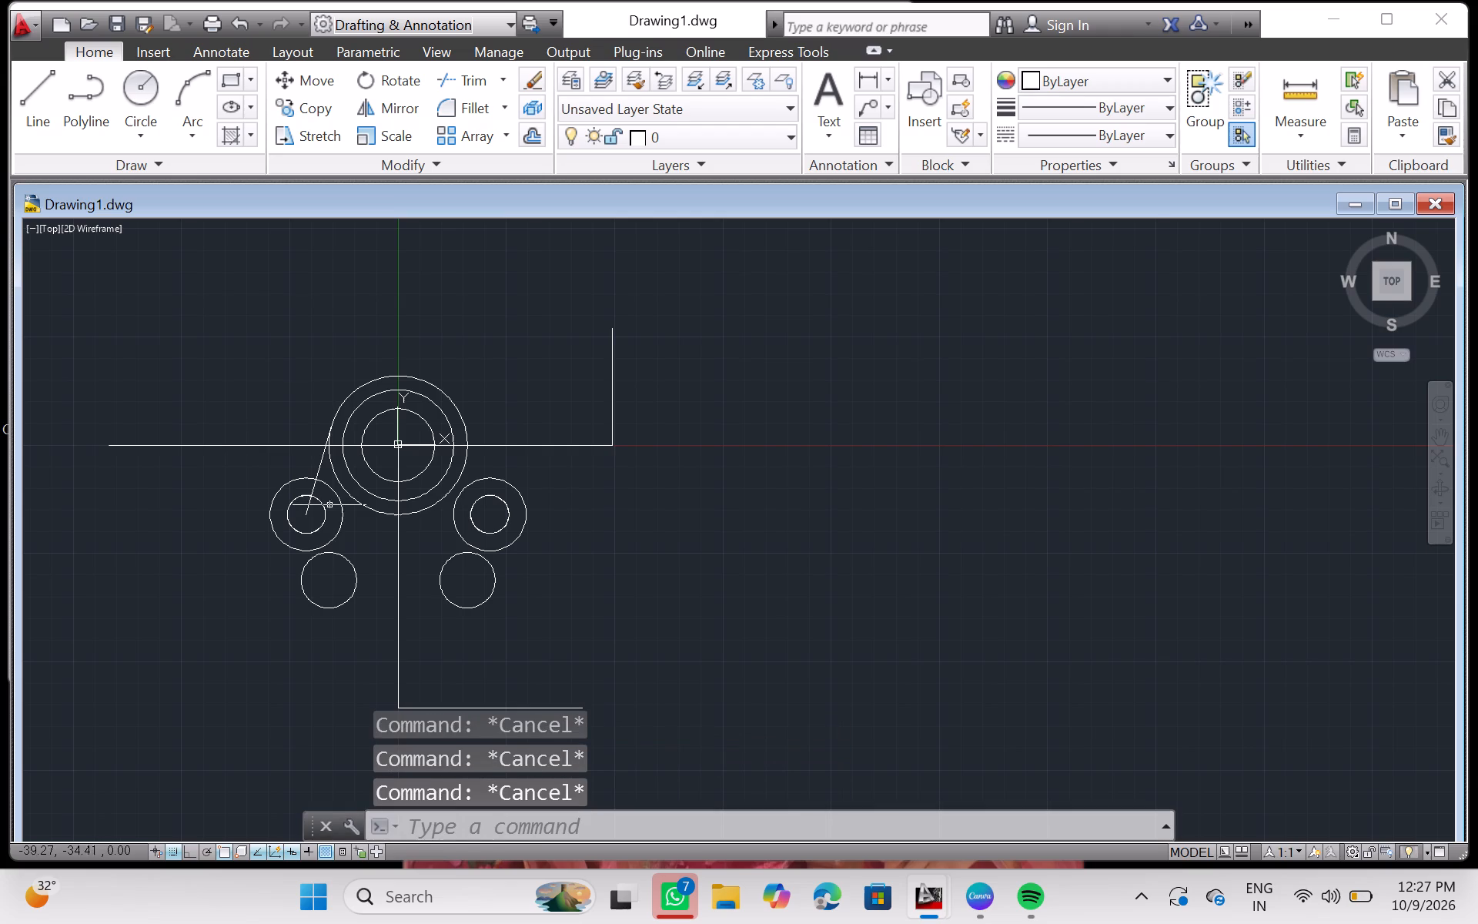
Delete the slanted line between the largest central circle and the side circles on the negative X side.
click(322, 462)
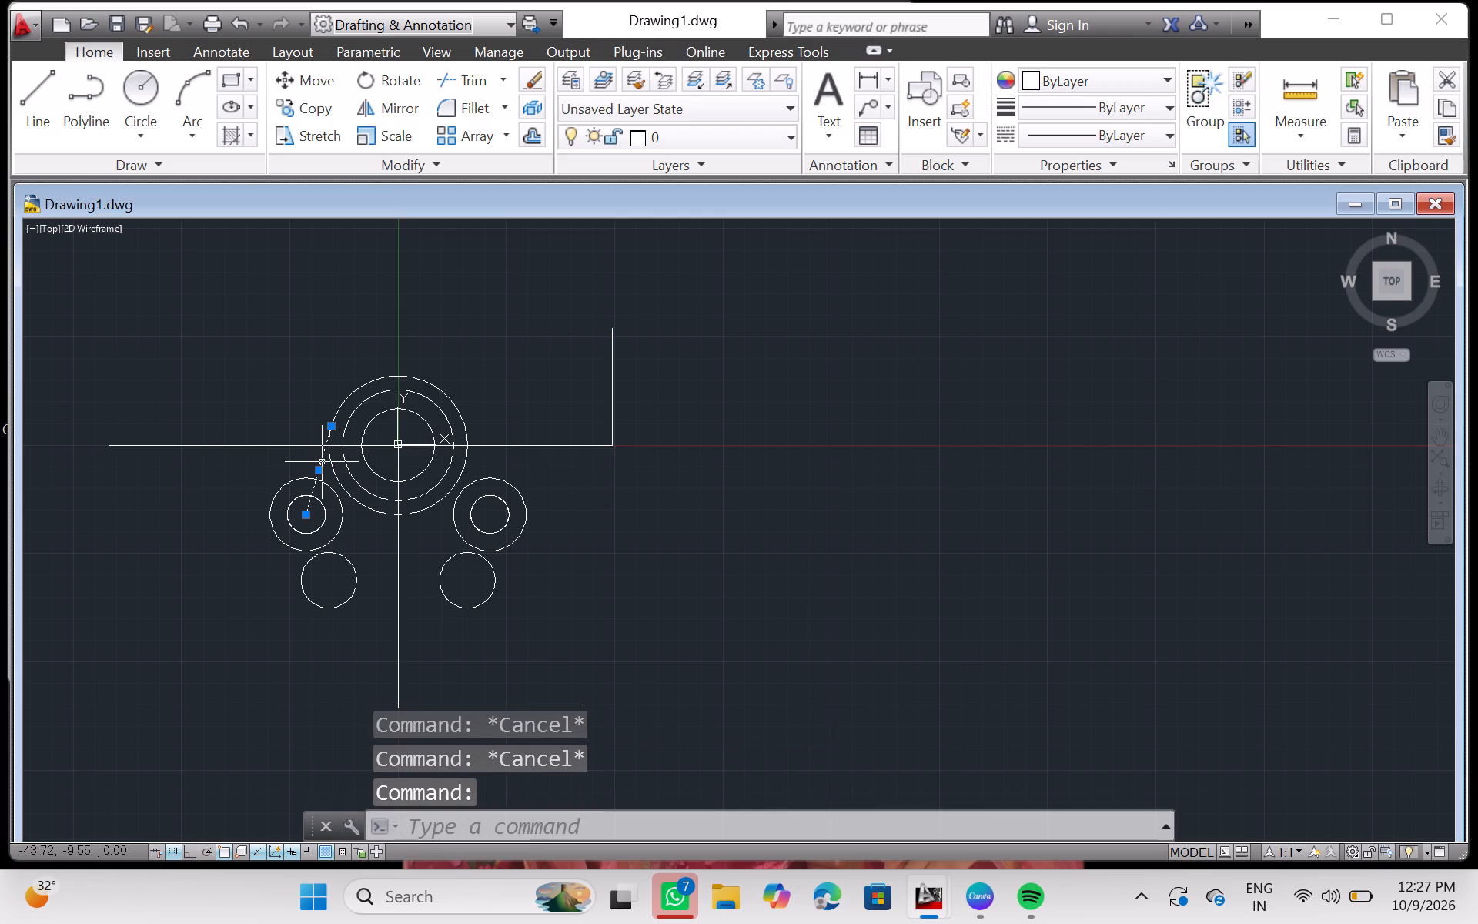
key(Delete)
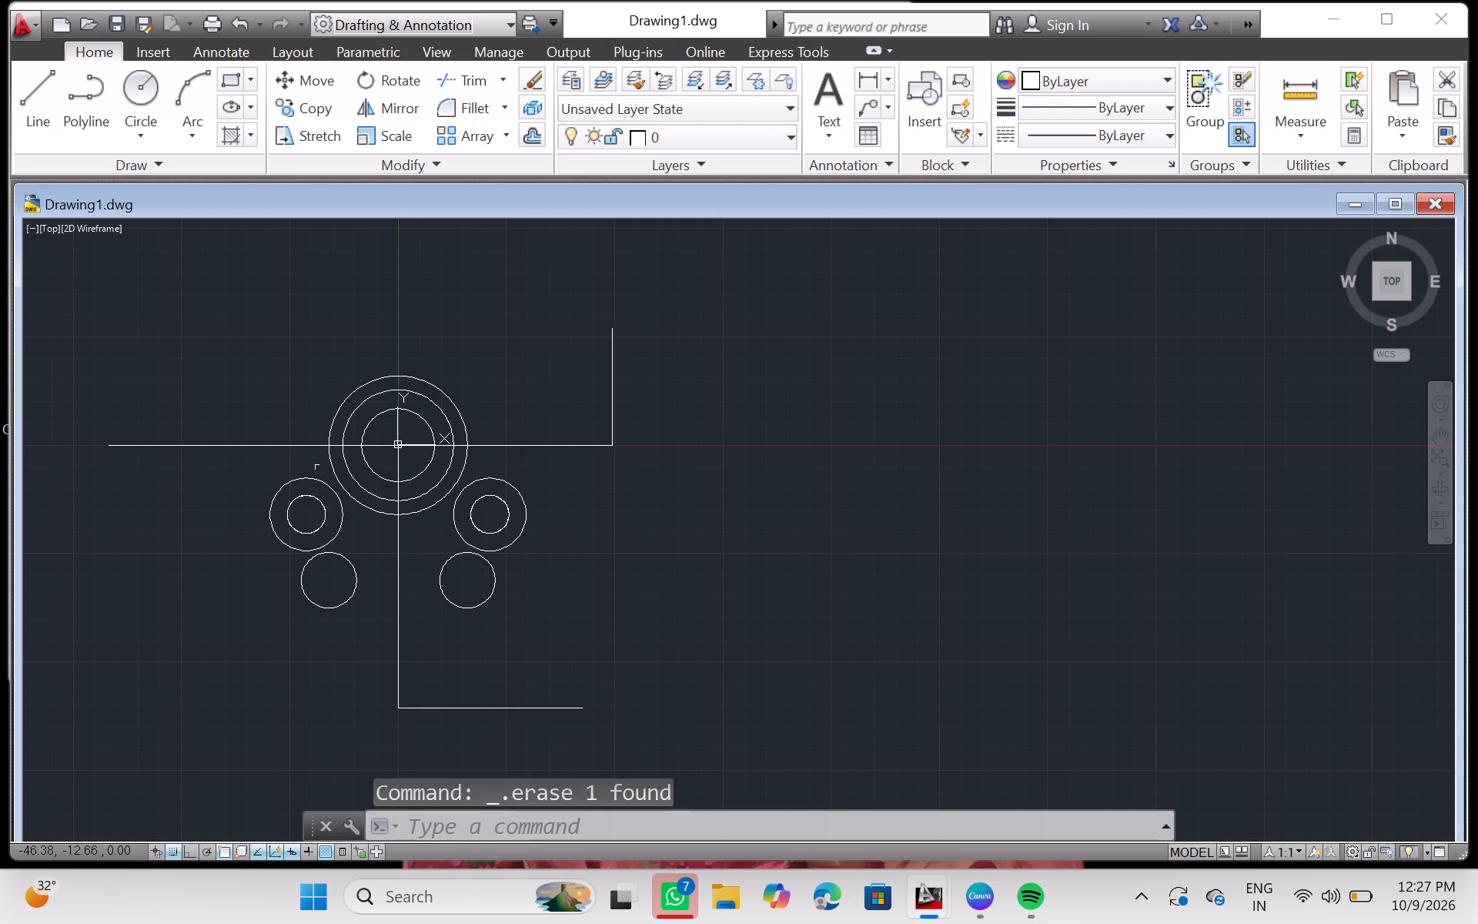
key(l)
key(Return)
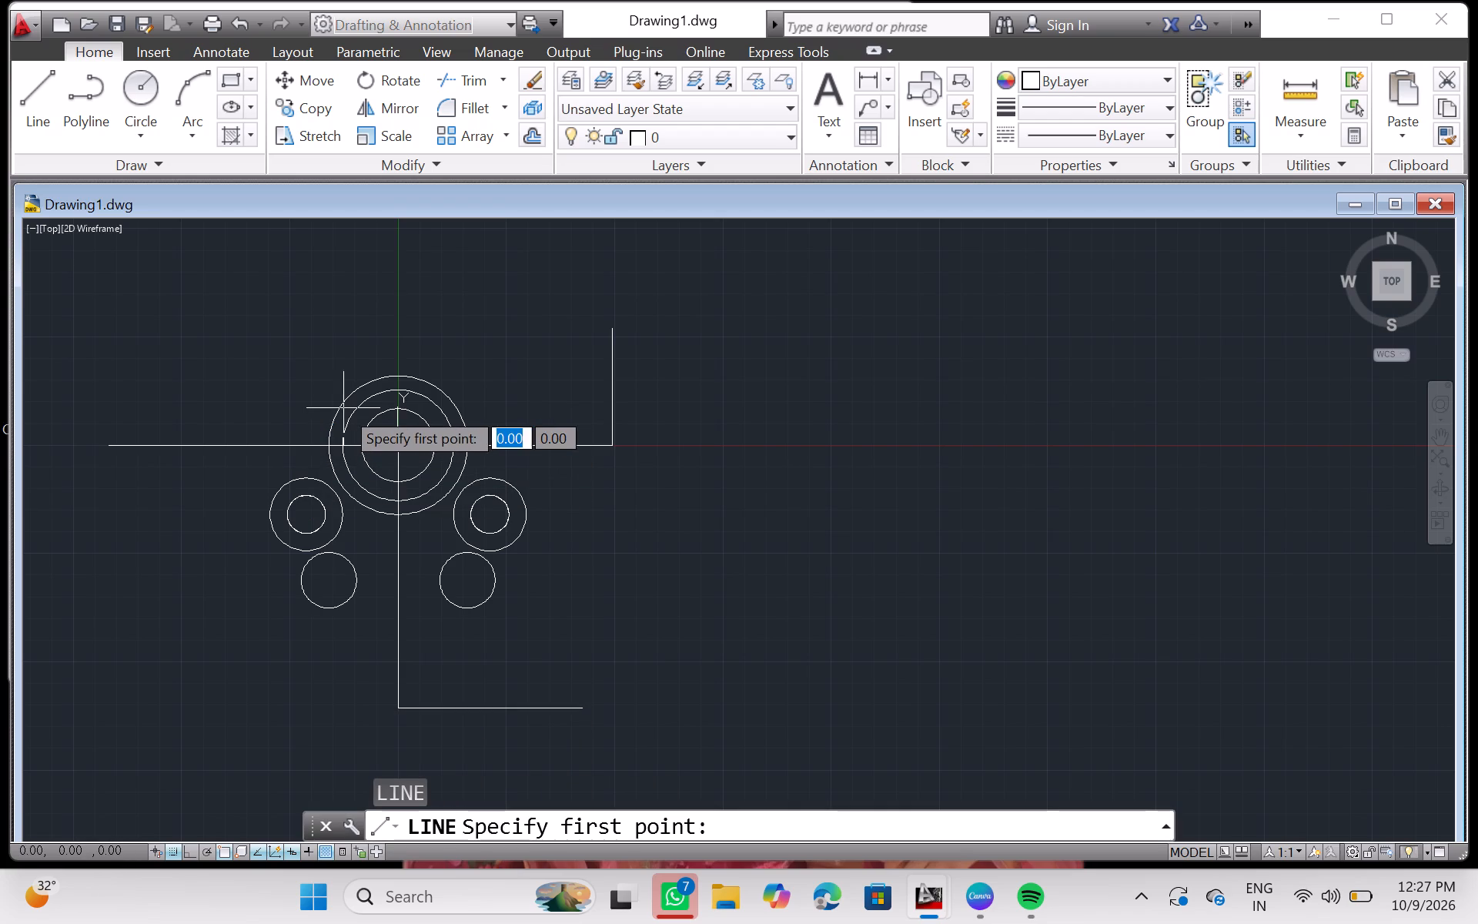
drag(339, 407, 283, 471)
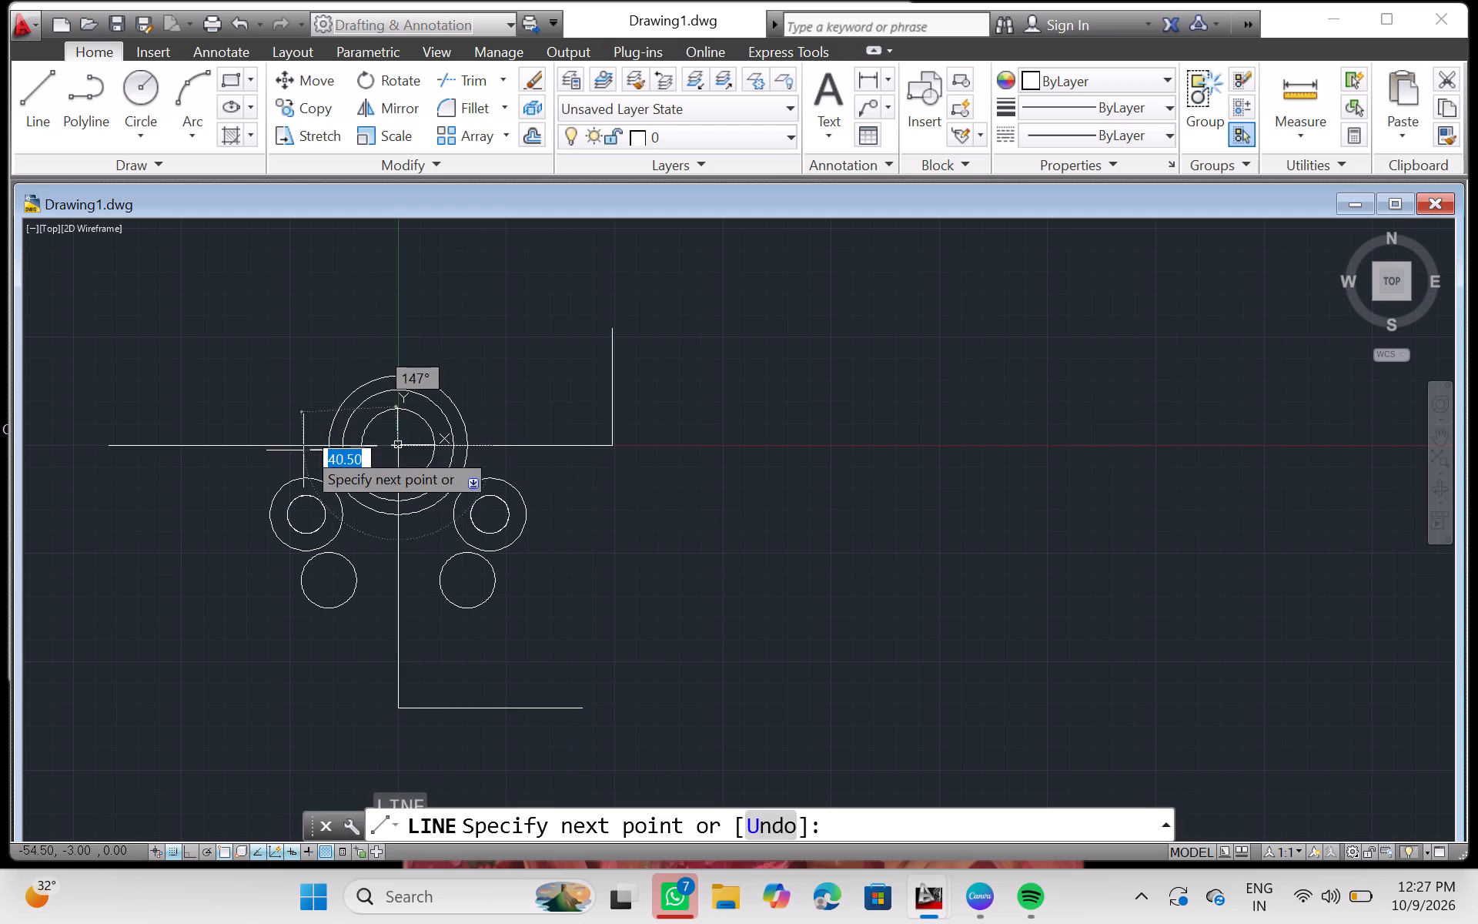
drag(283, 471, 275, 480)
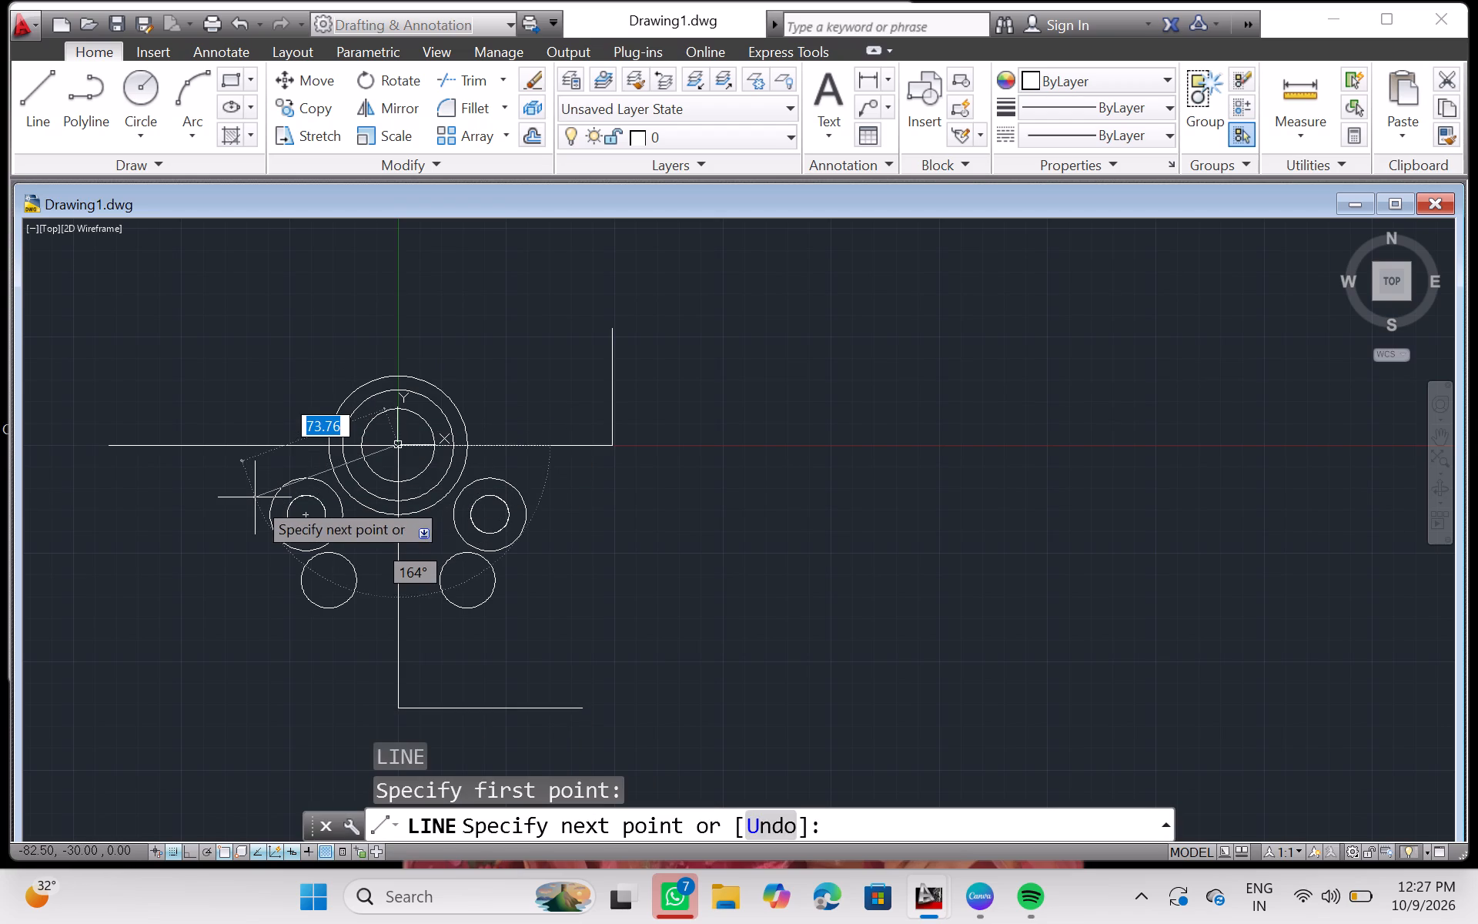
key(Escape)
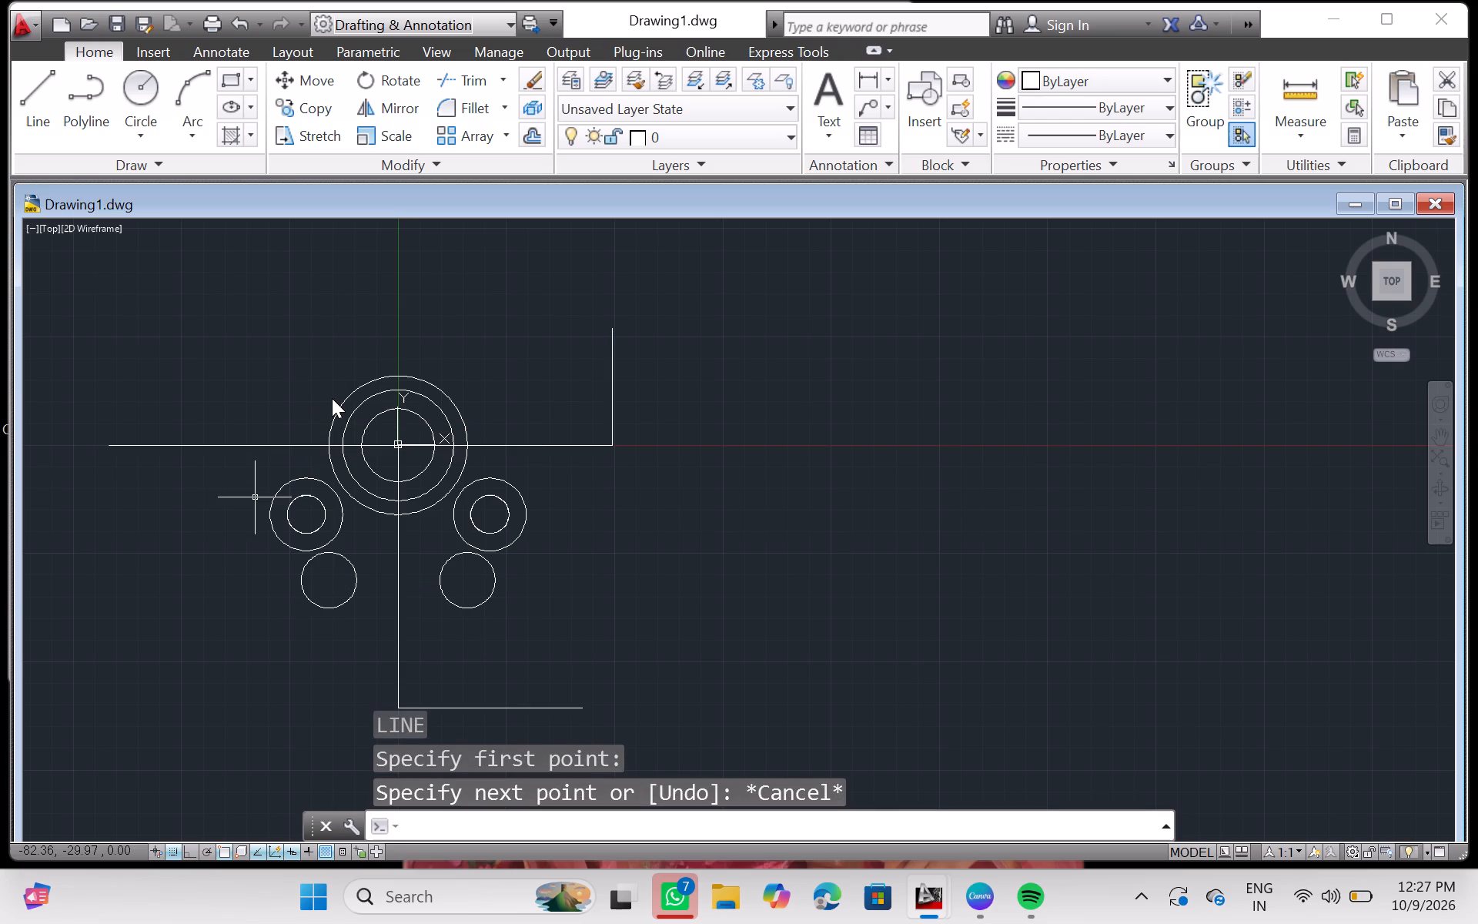
Turn on Ortho mode and try a line from the origin in the negative X direction.
key(l)
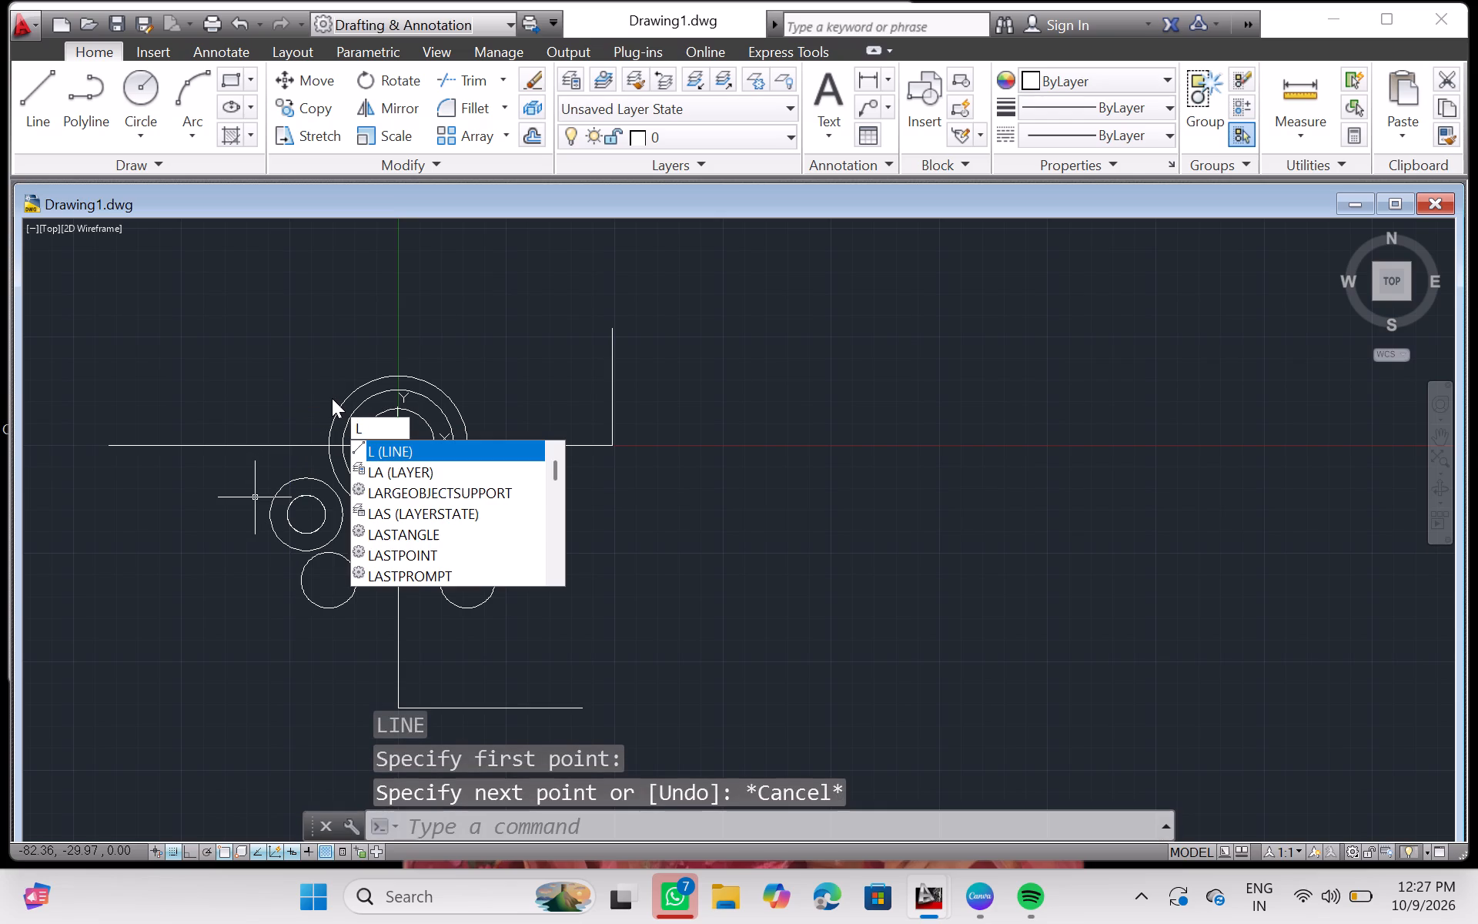
key(Return)
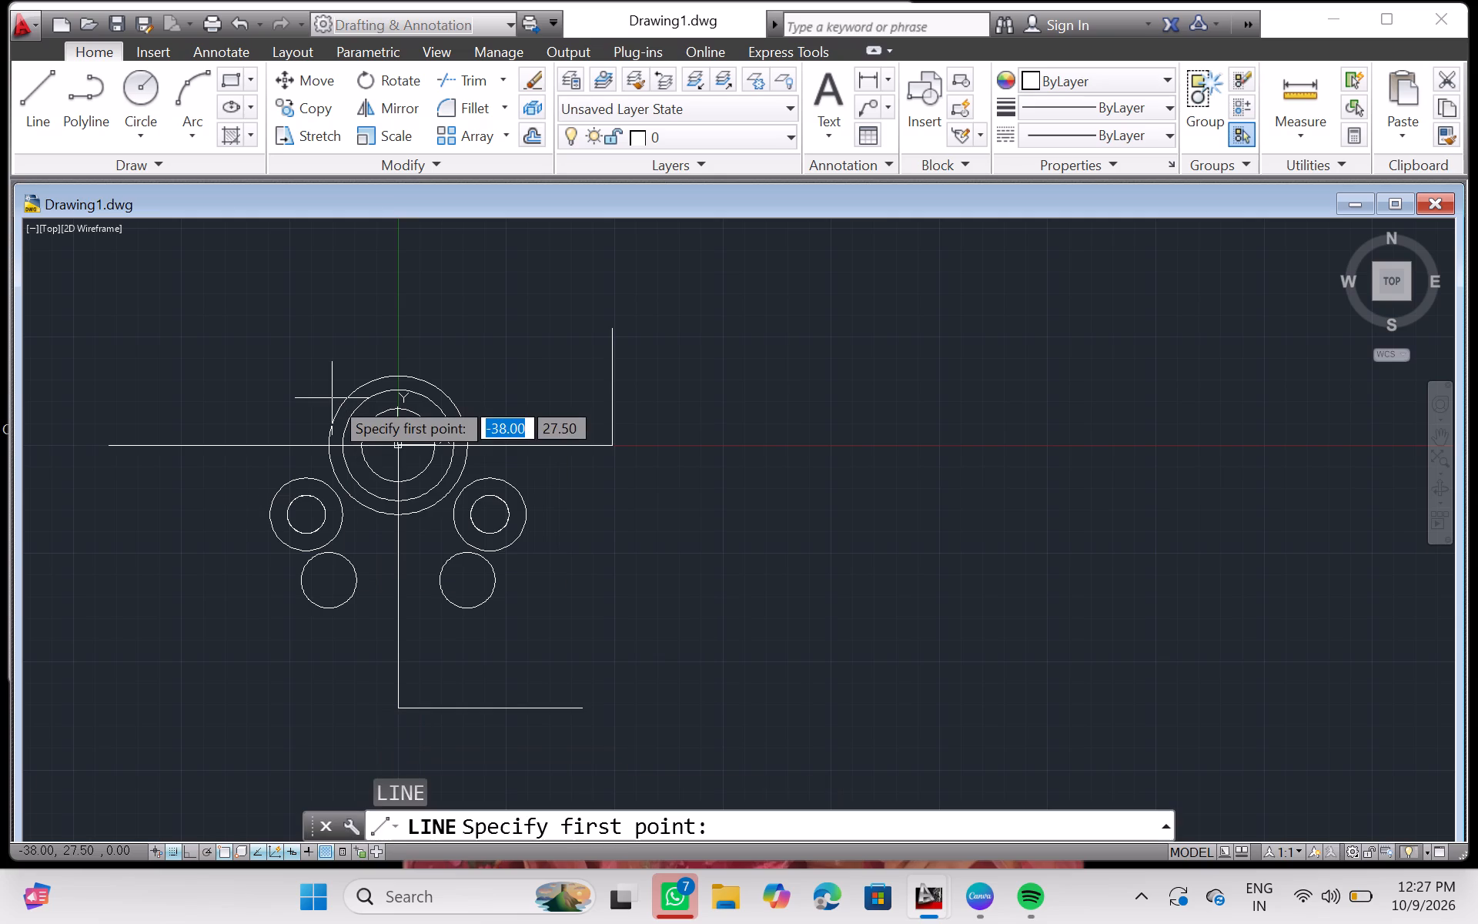
click(182, 850)
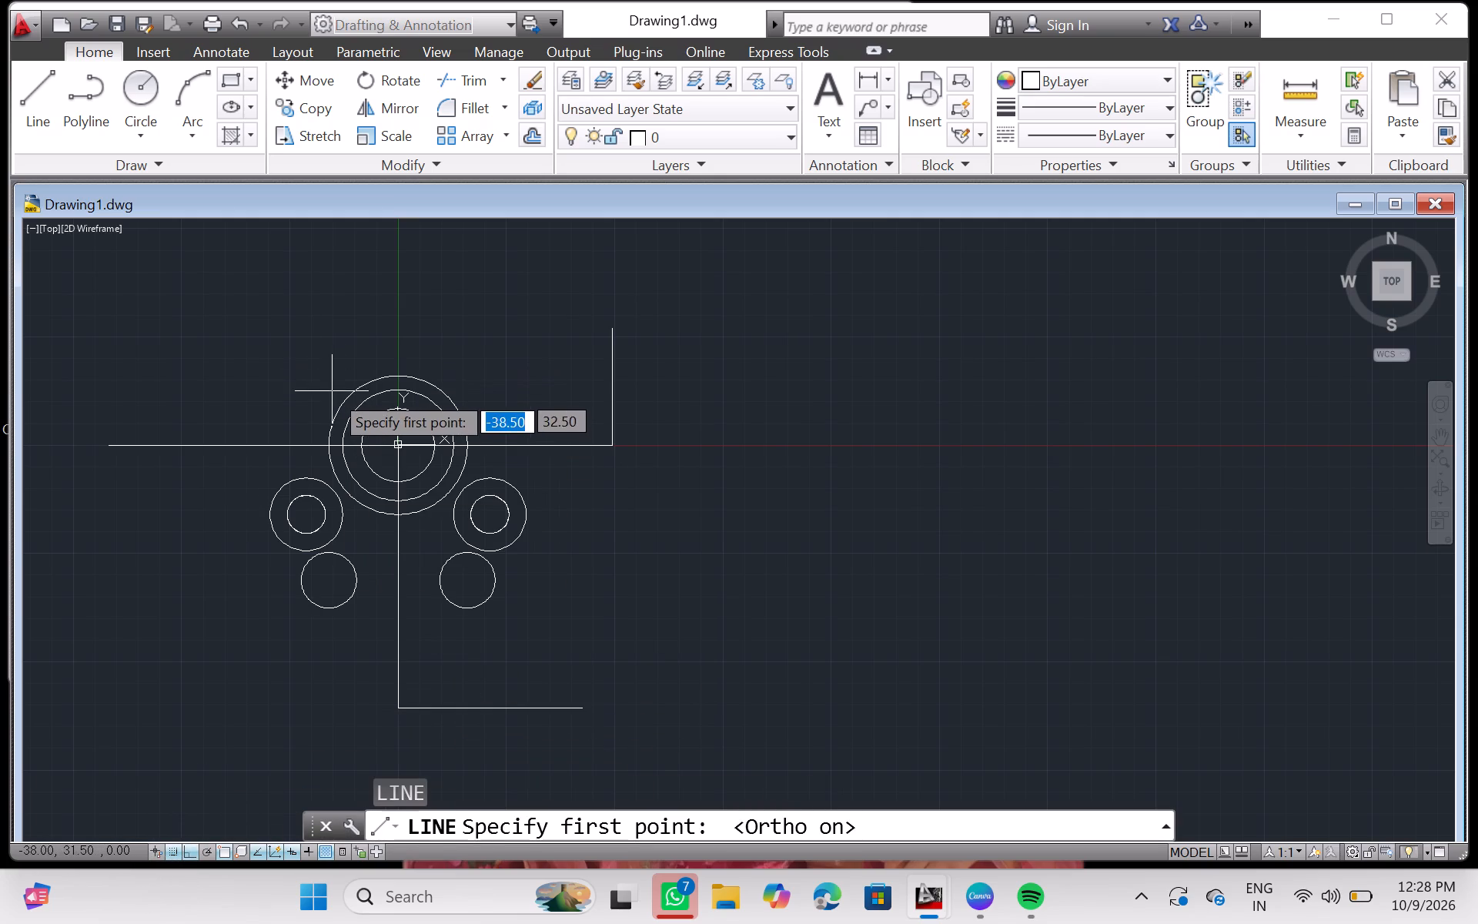
drag(336, 409, 283, 453)
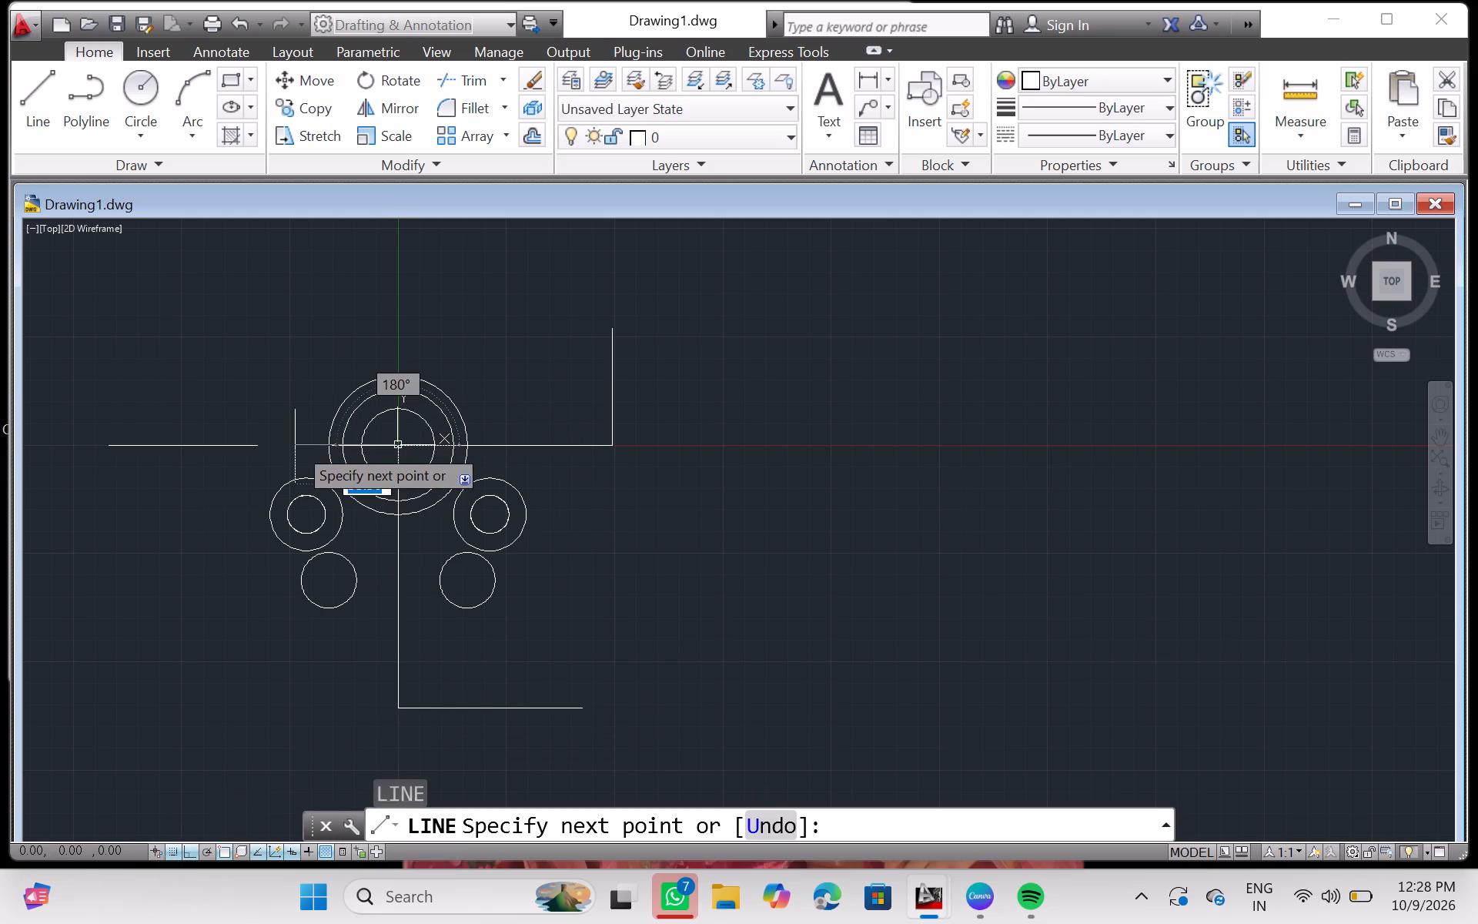
drag(283, 453, 275, 456)
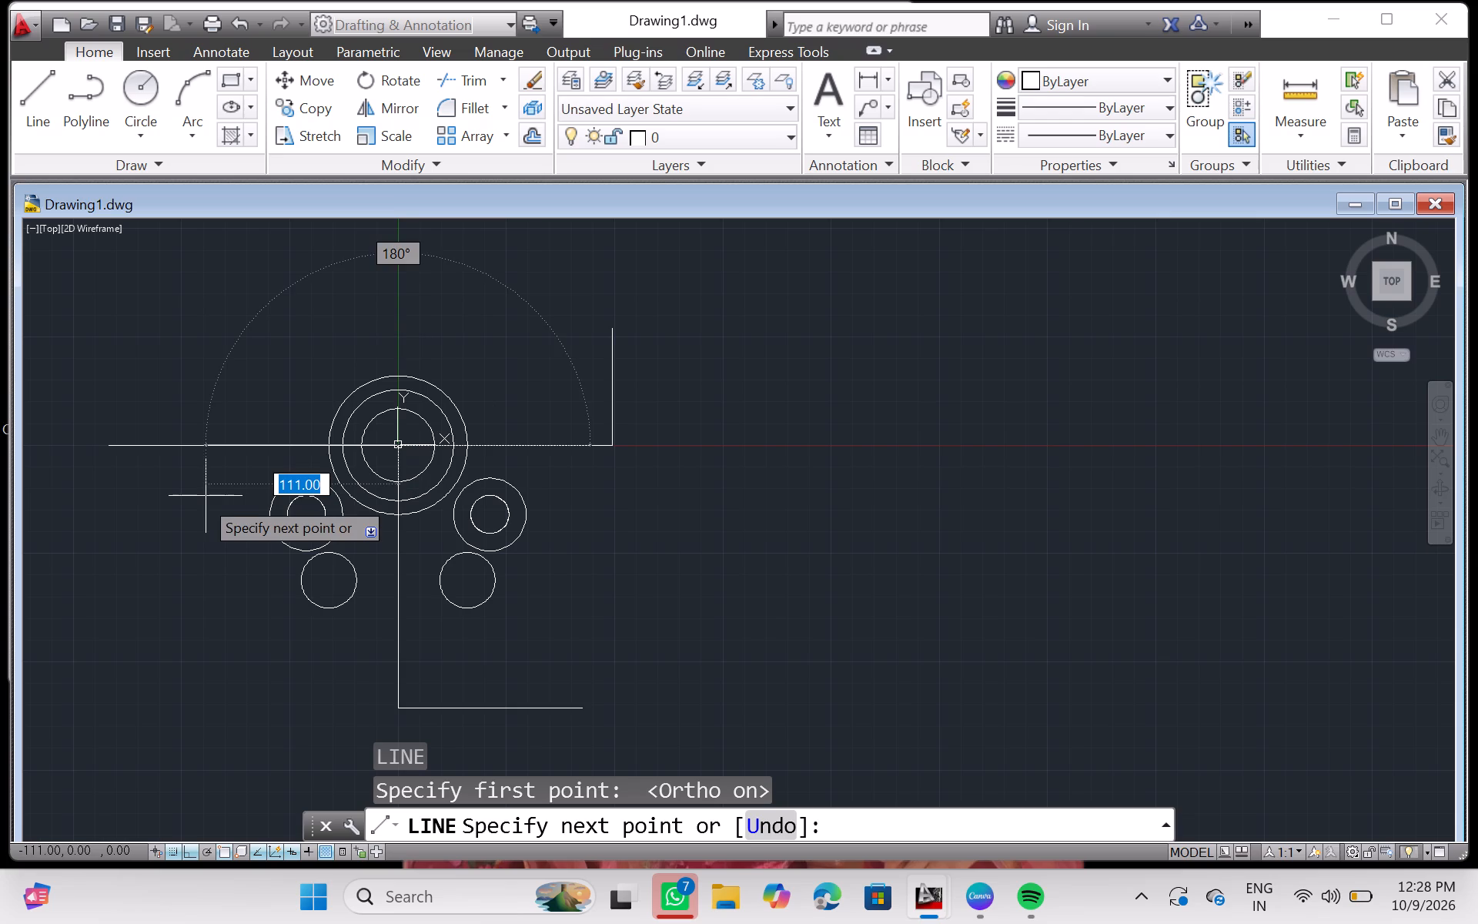
key(Escape)
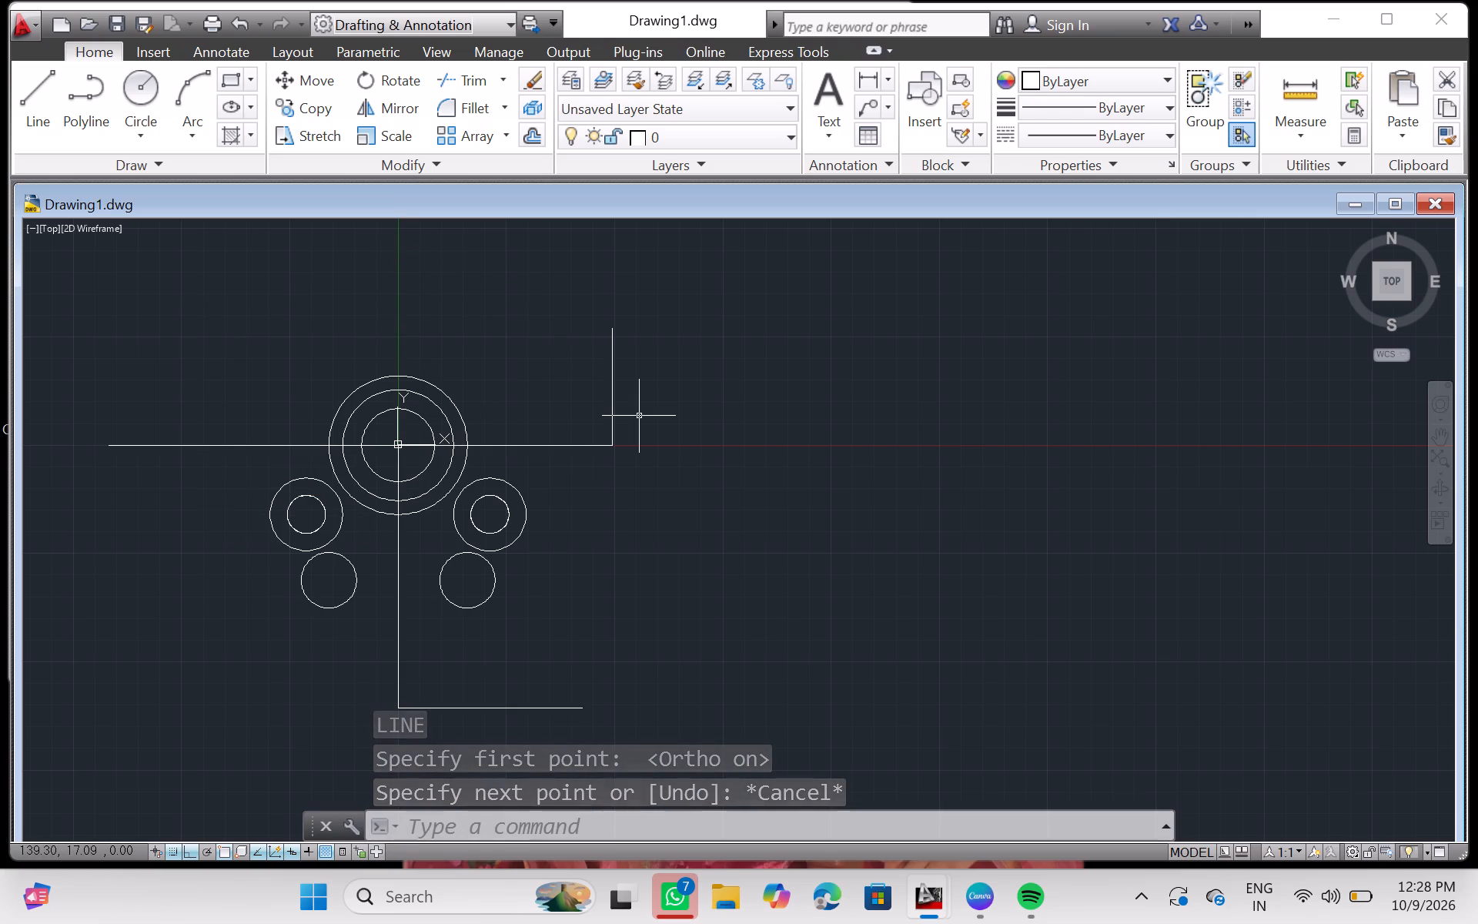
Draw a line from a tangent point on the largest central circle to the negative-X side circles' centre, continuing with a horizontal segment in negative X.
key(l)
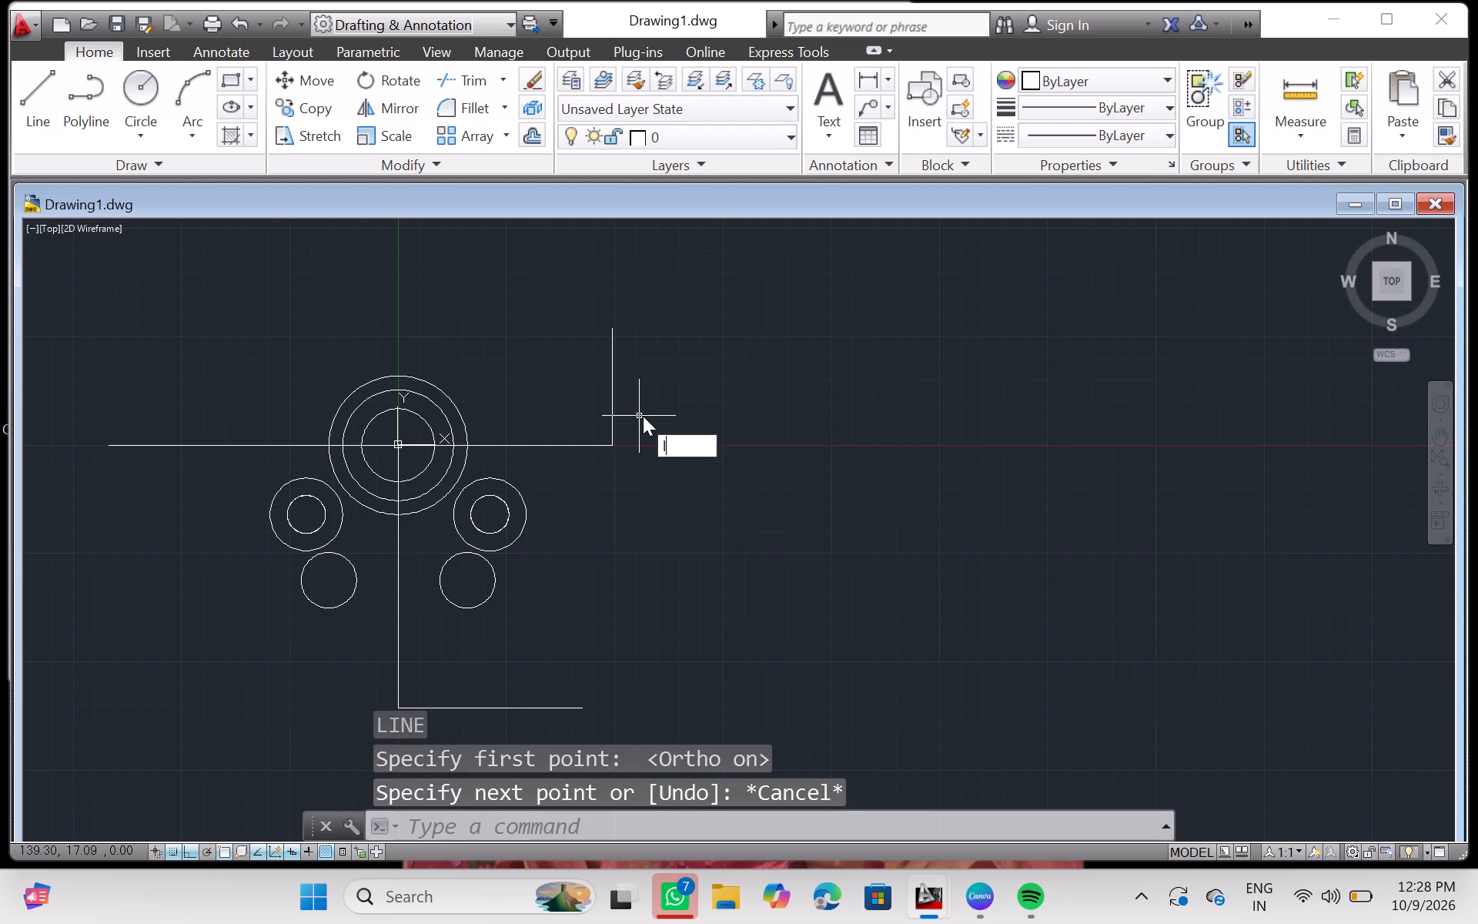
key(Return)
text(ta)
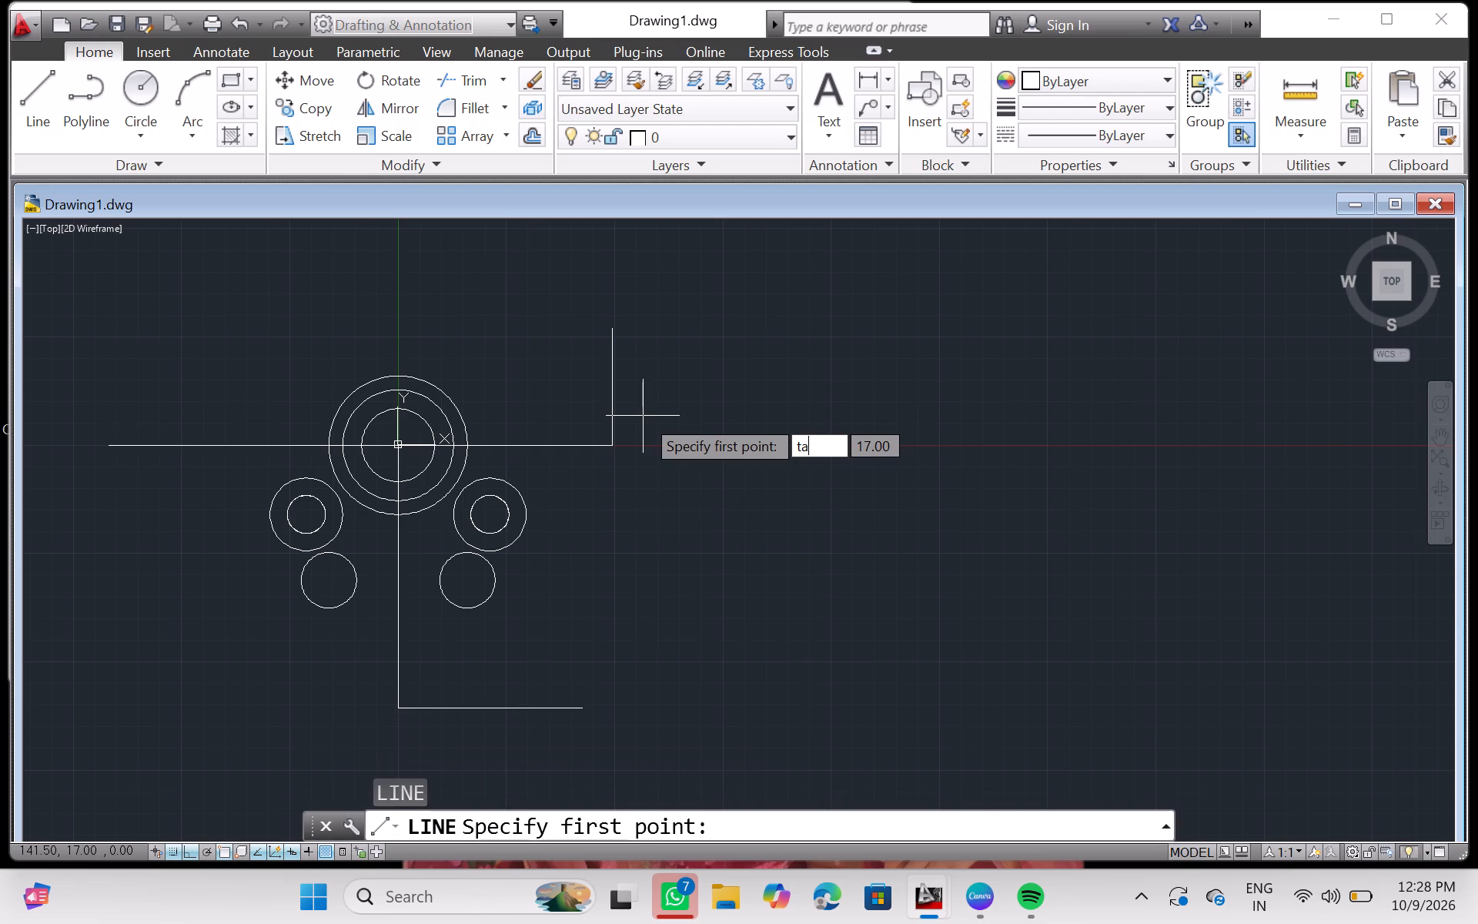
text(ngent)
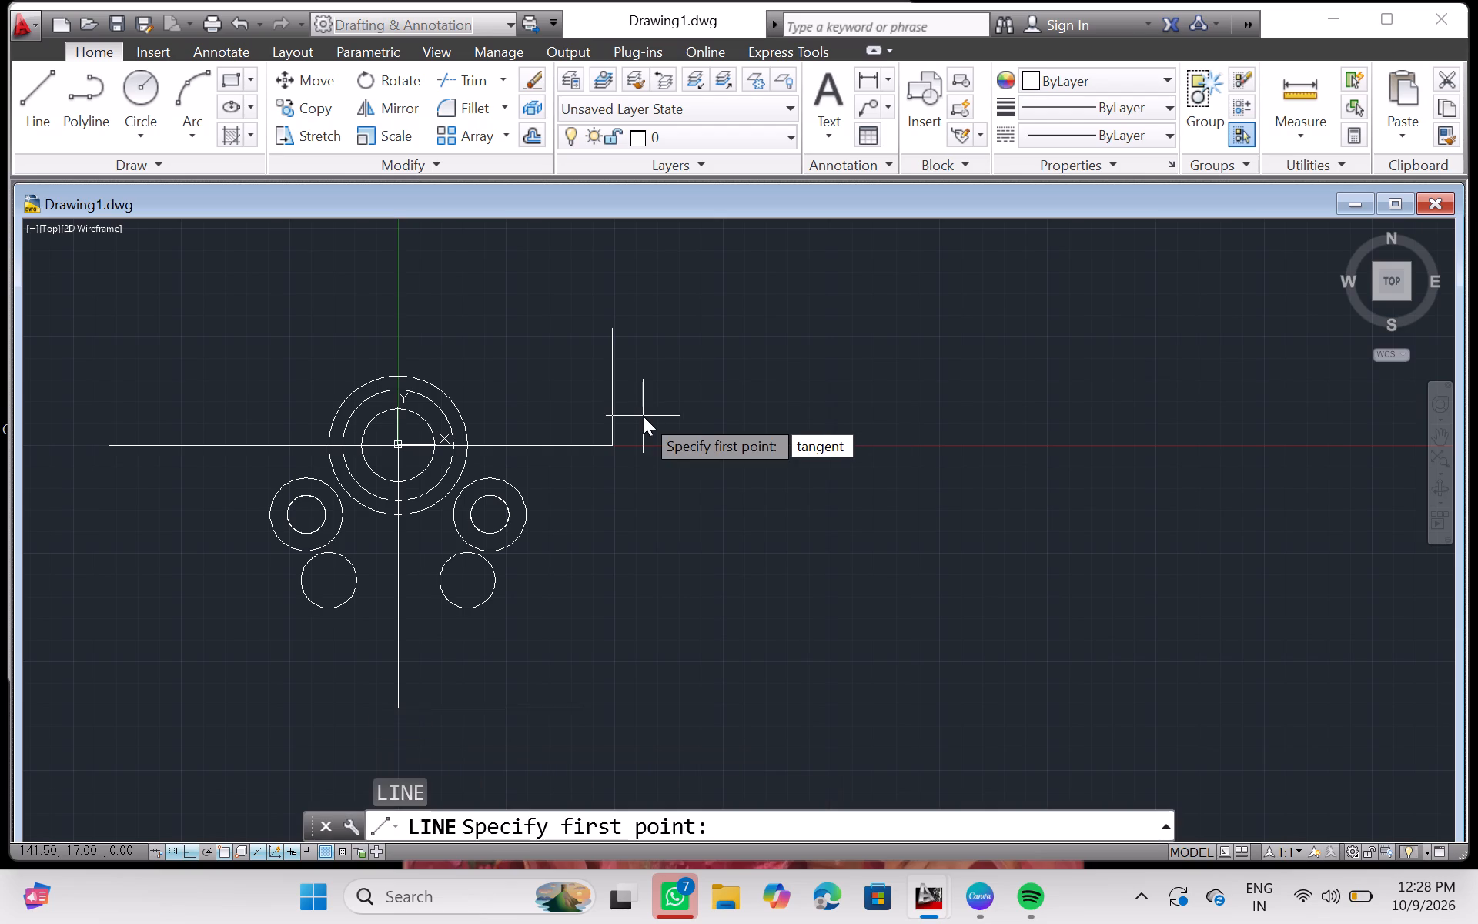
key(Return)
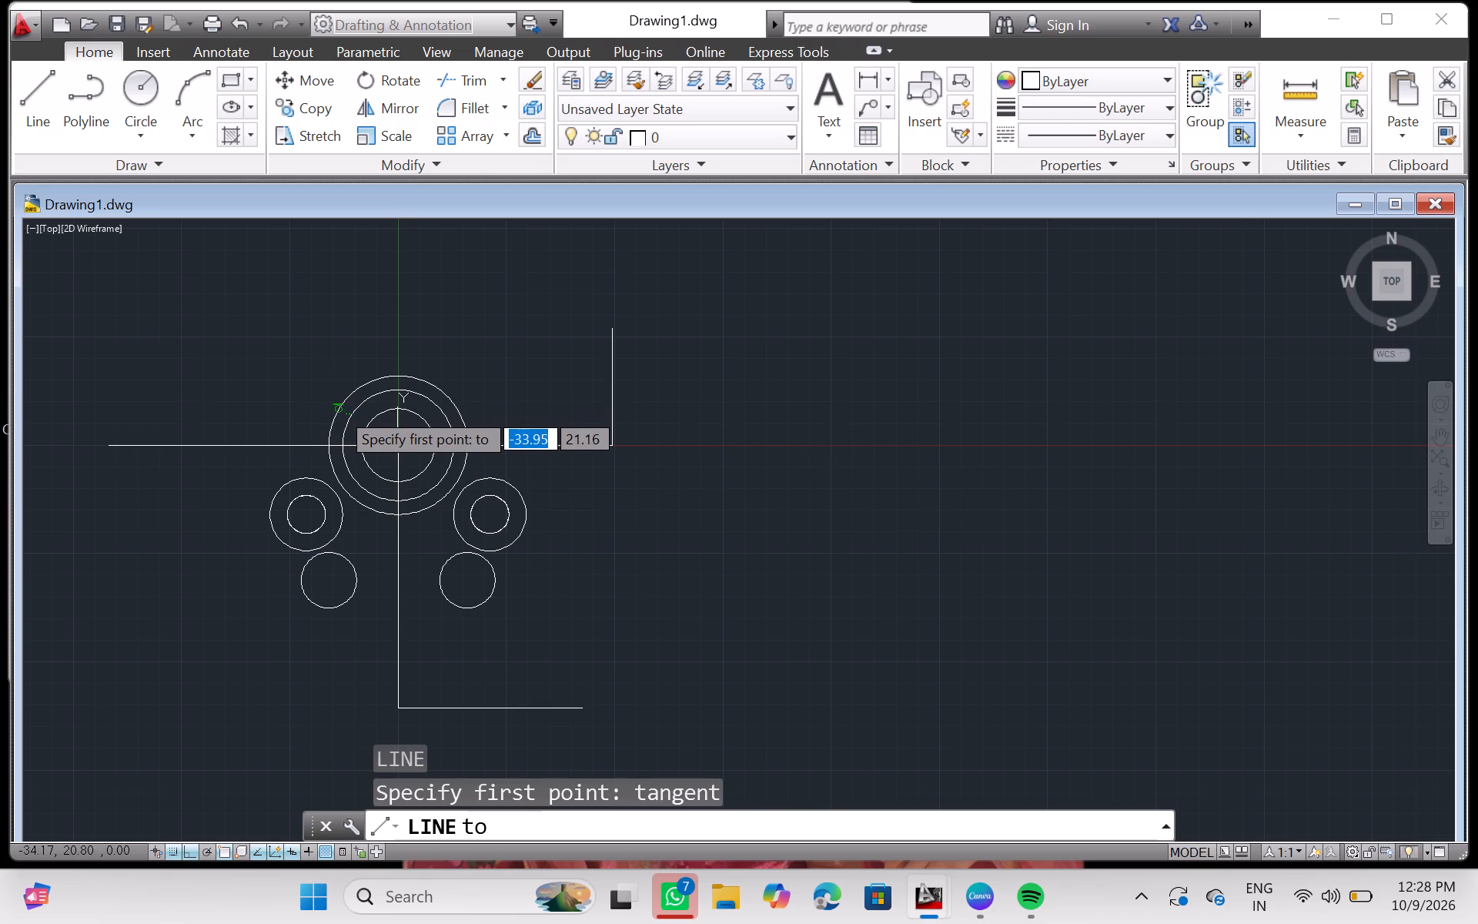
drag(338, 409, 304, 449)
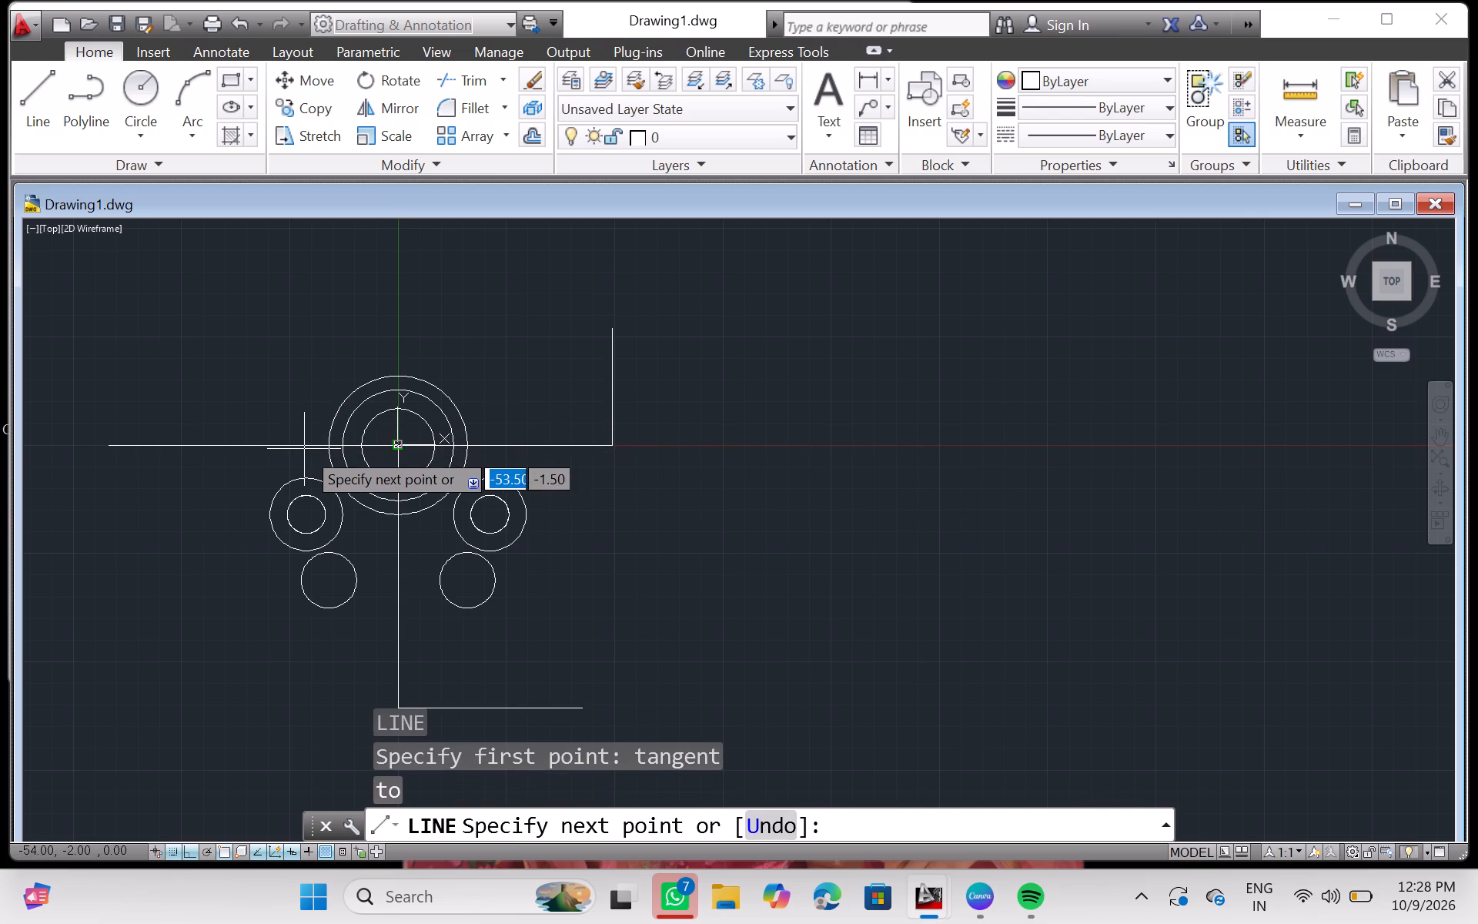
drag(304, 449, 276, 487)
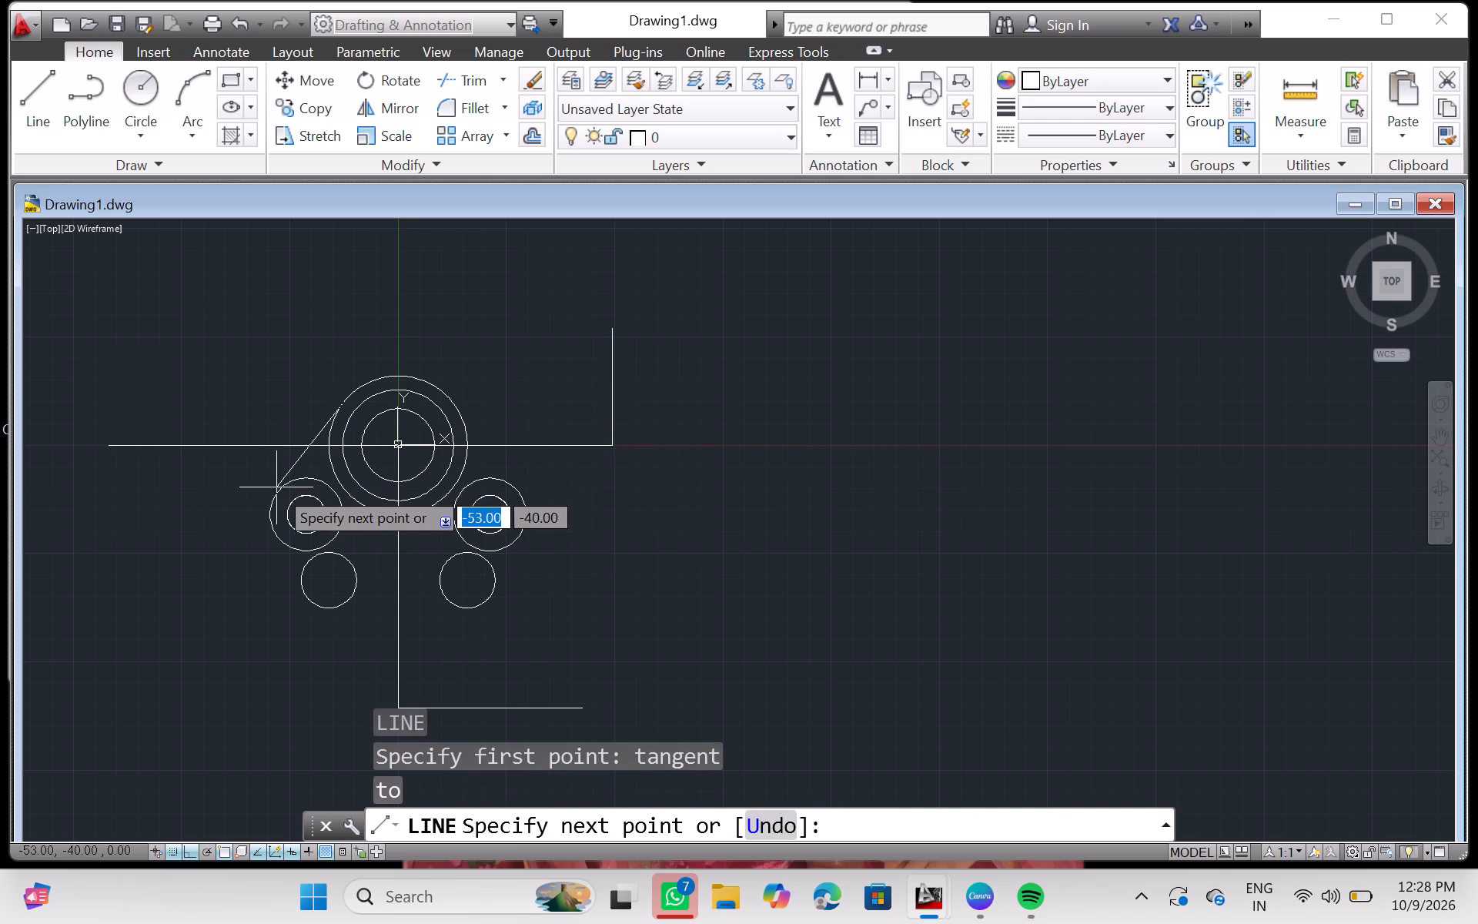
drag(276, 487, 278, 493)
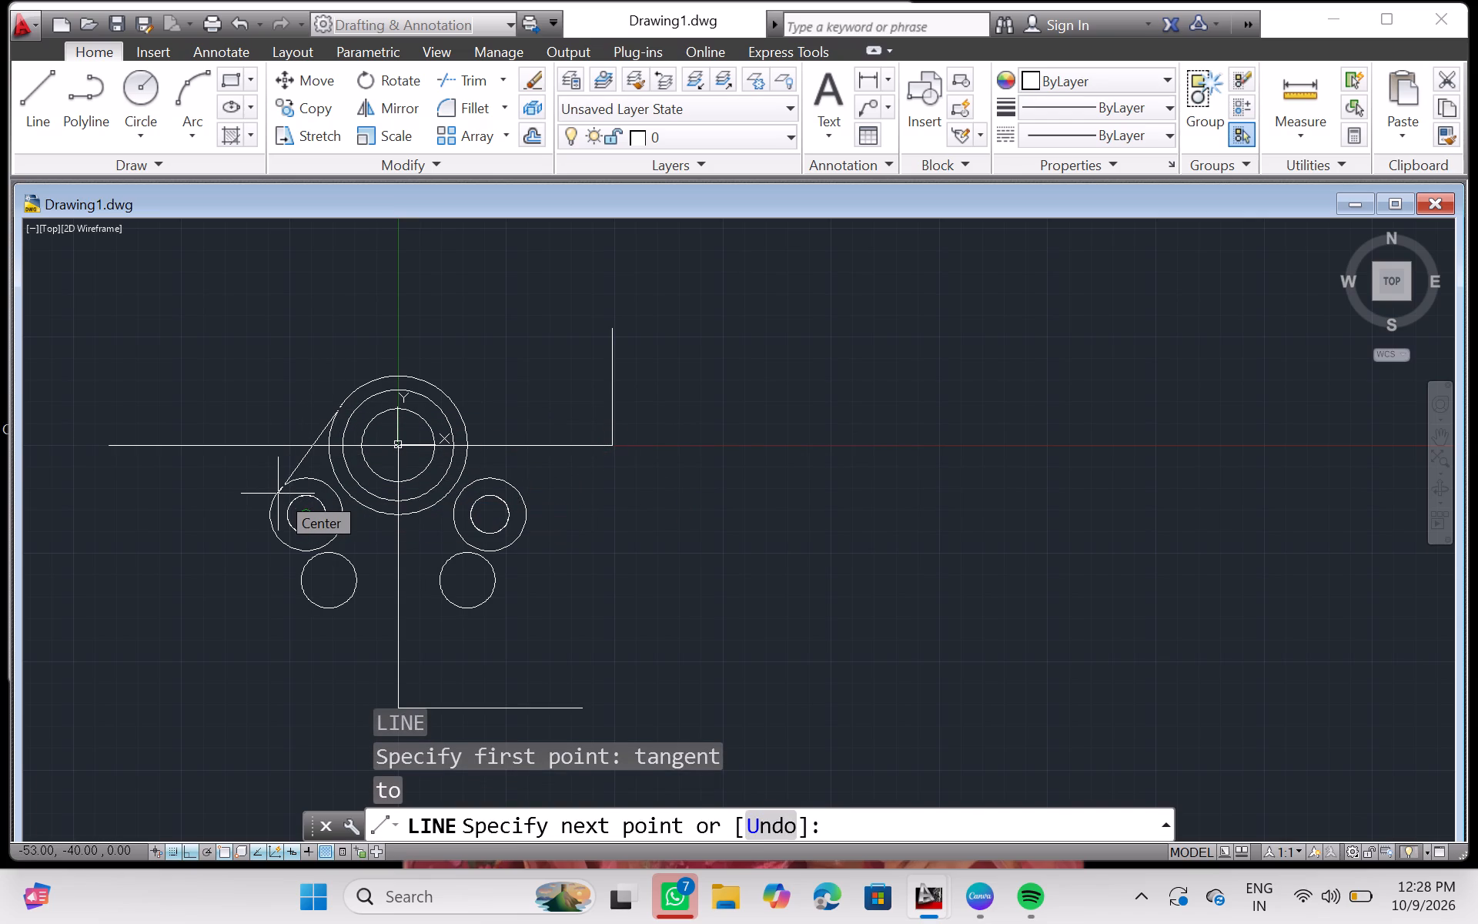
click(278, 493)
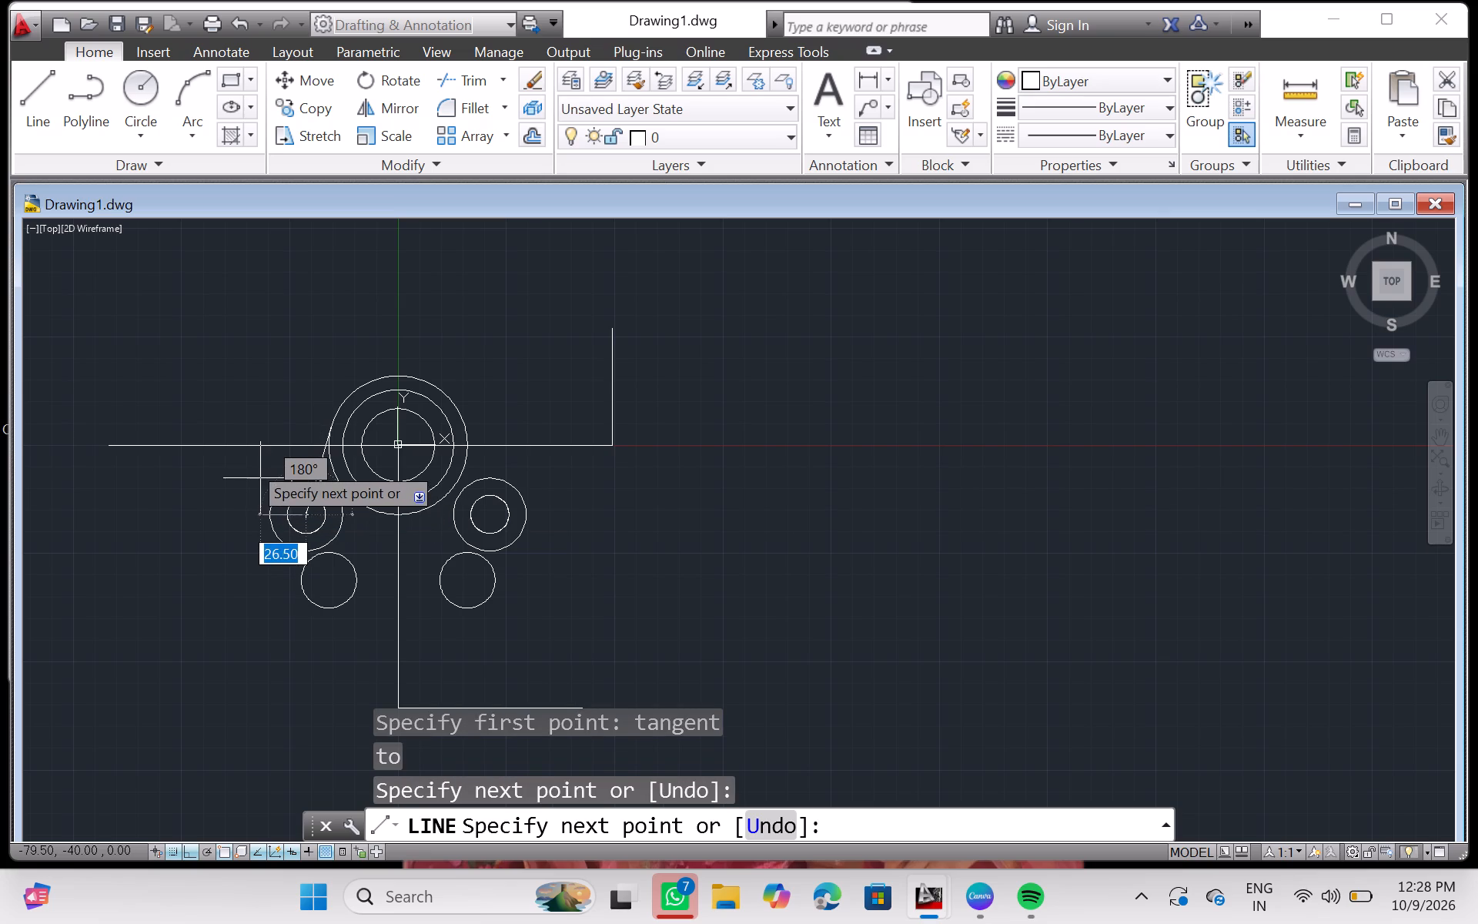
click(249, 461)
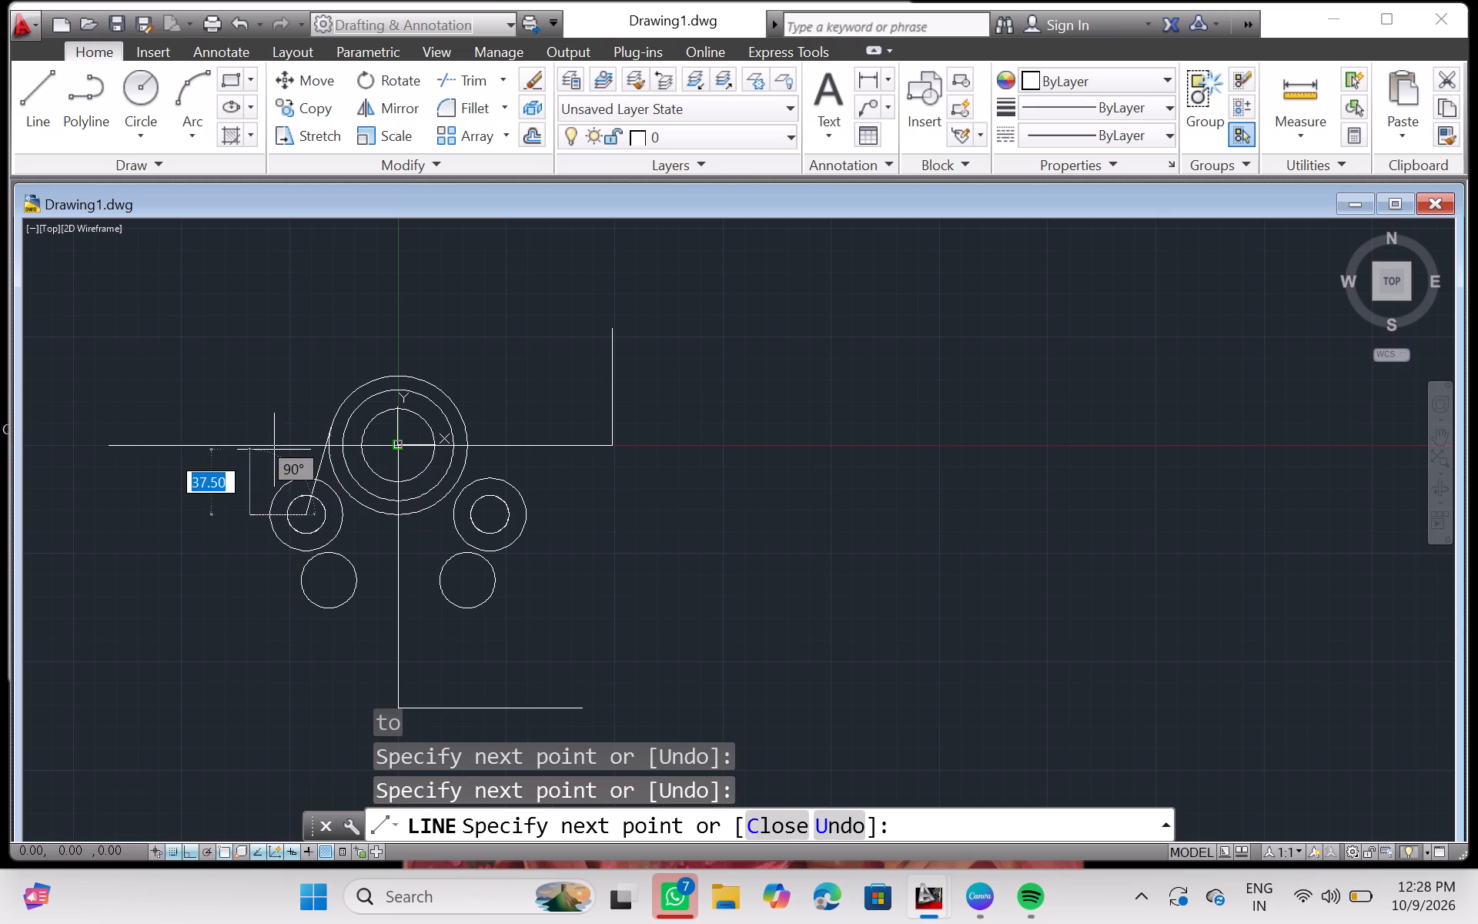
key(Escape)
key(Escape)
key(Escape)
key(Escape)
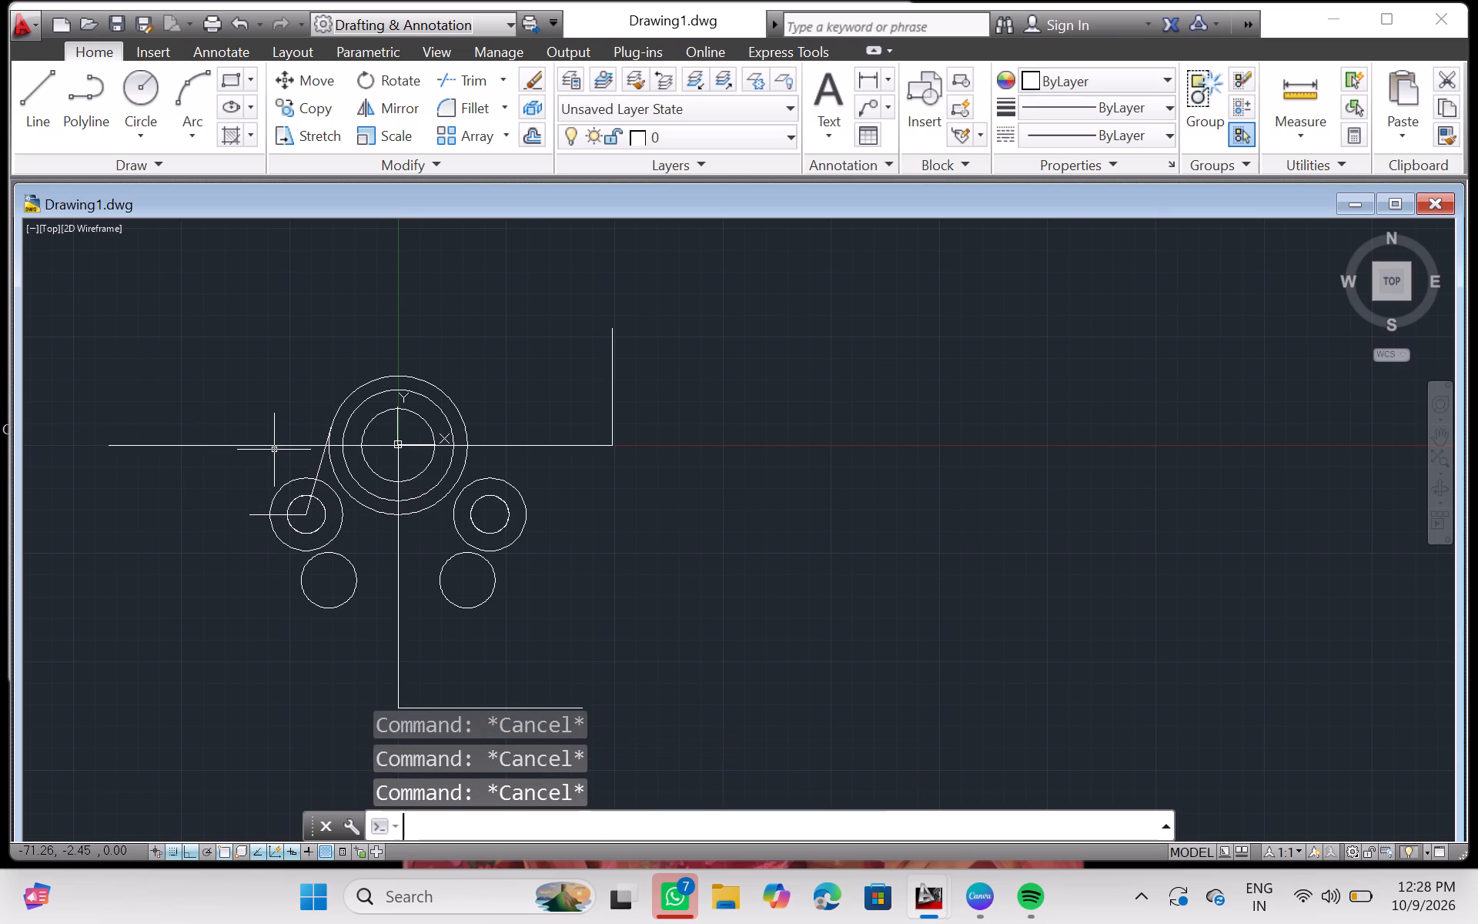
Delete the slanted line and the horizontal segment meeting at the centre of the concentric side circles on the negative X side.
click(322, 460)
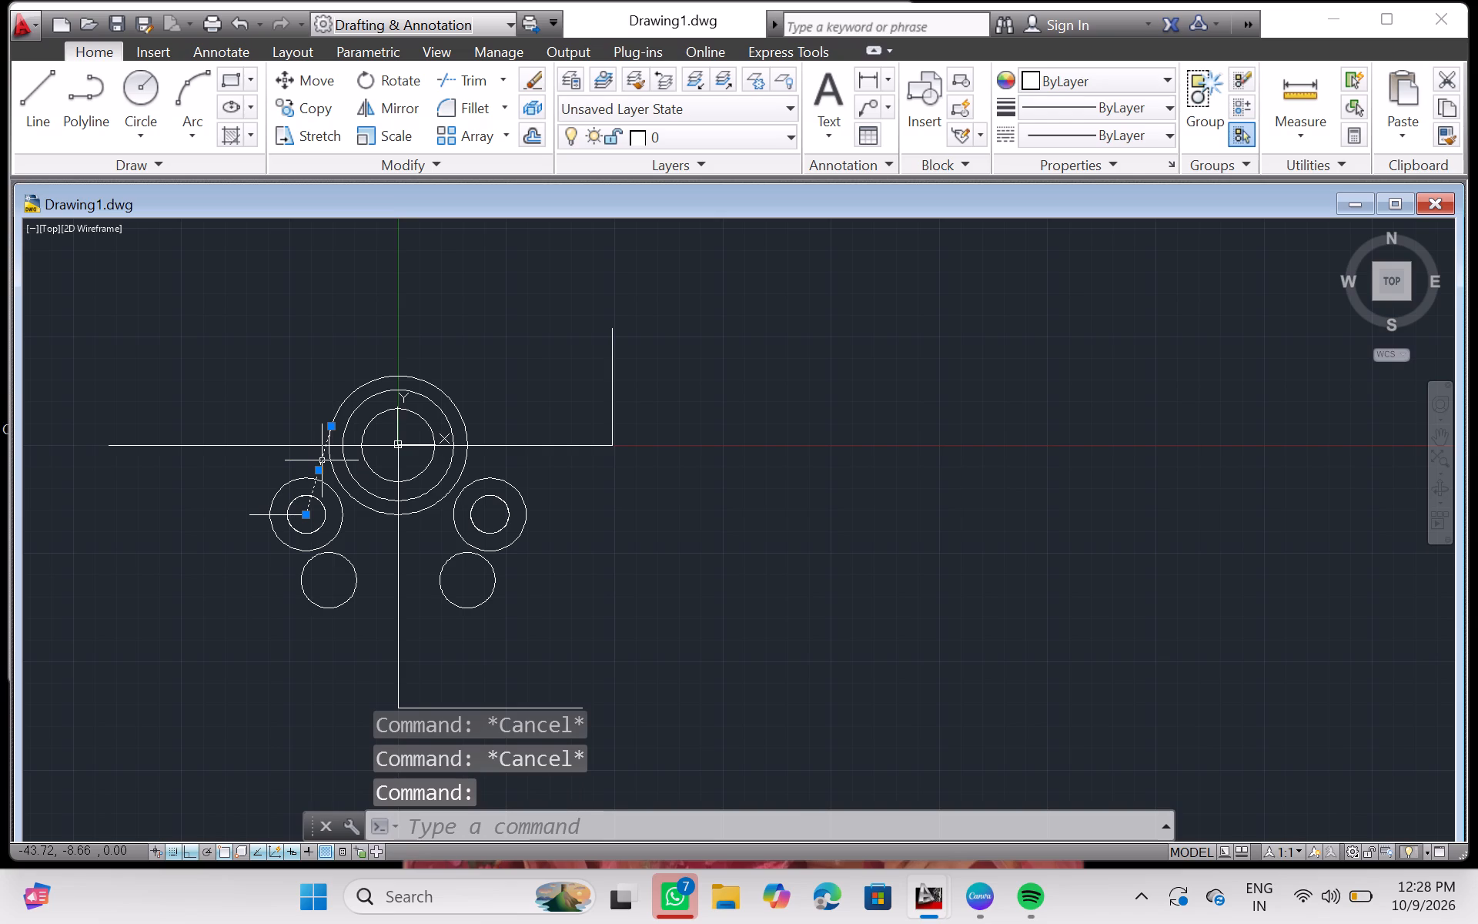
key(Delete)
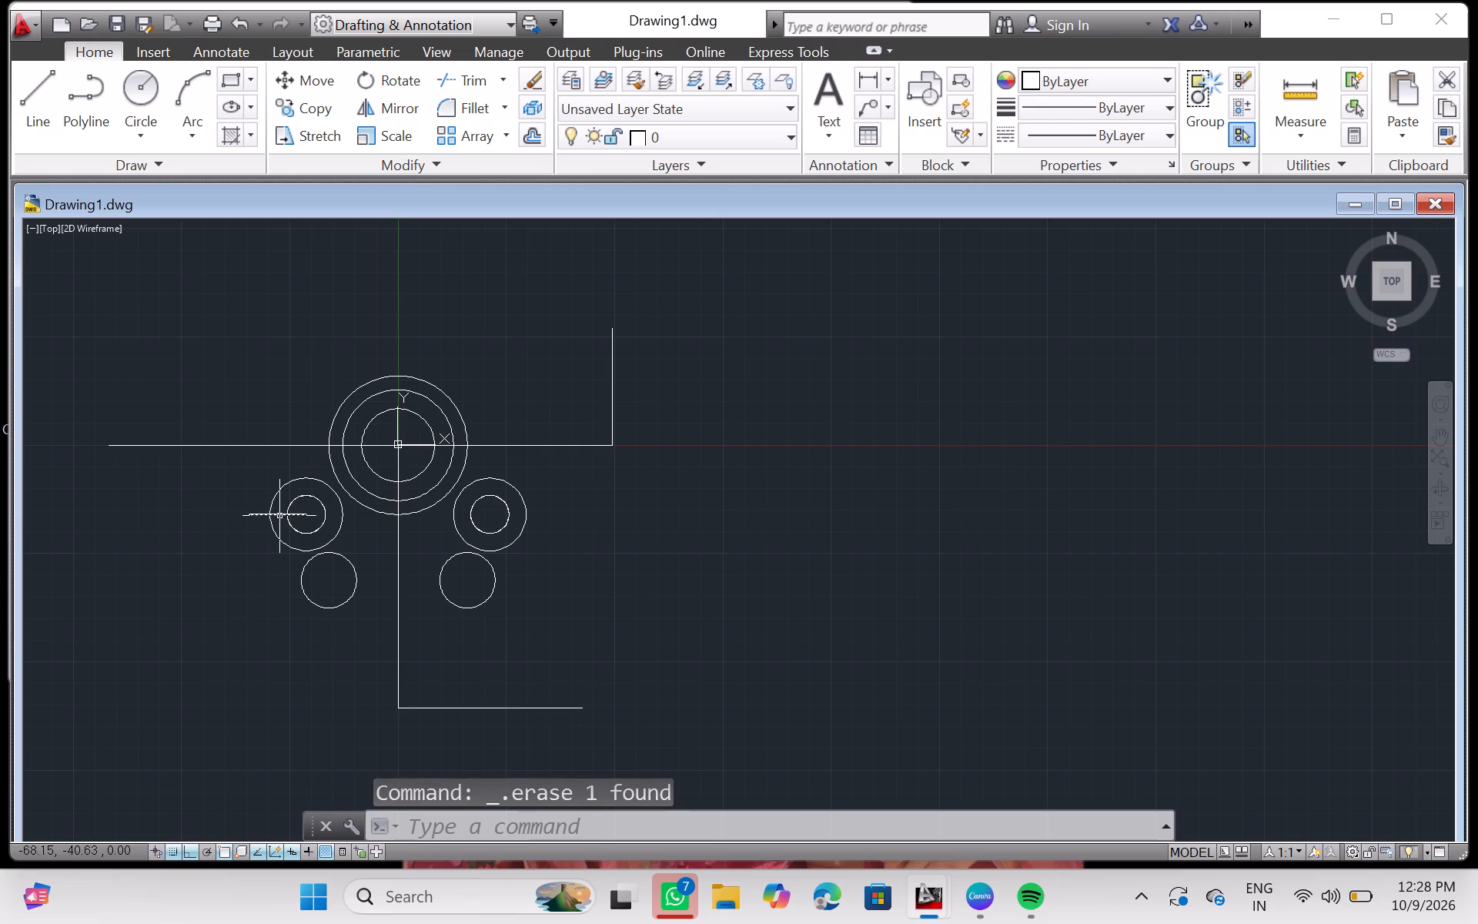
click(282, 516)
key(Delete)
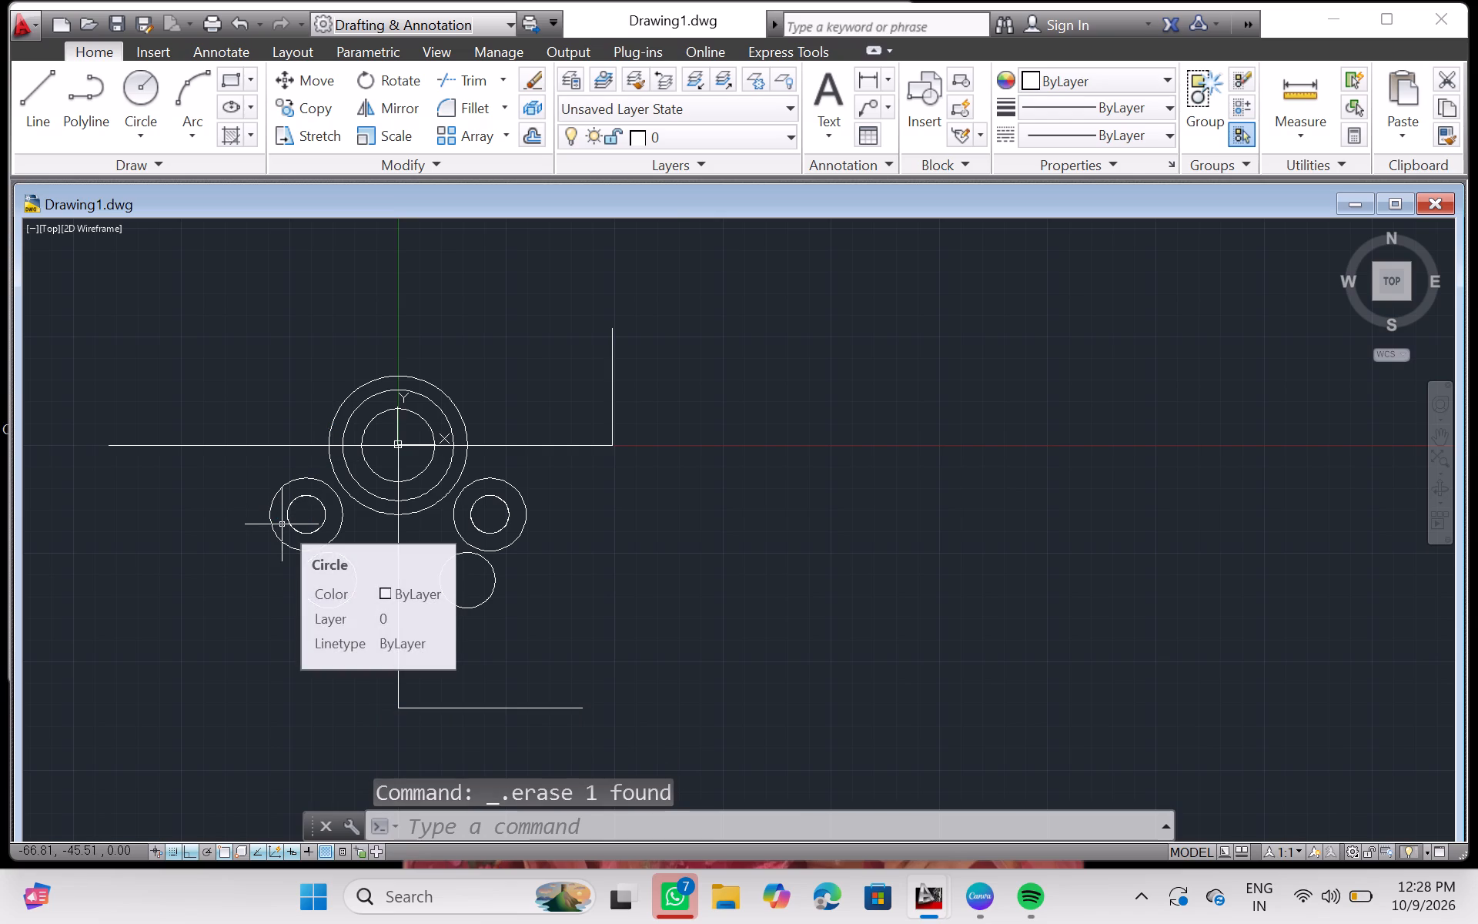
Search the command suggestions starting with TA for a tangent command.
text(ta)
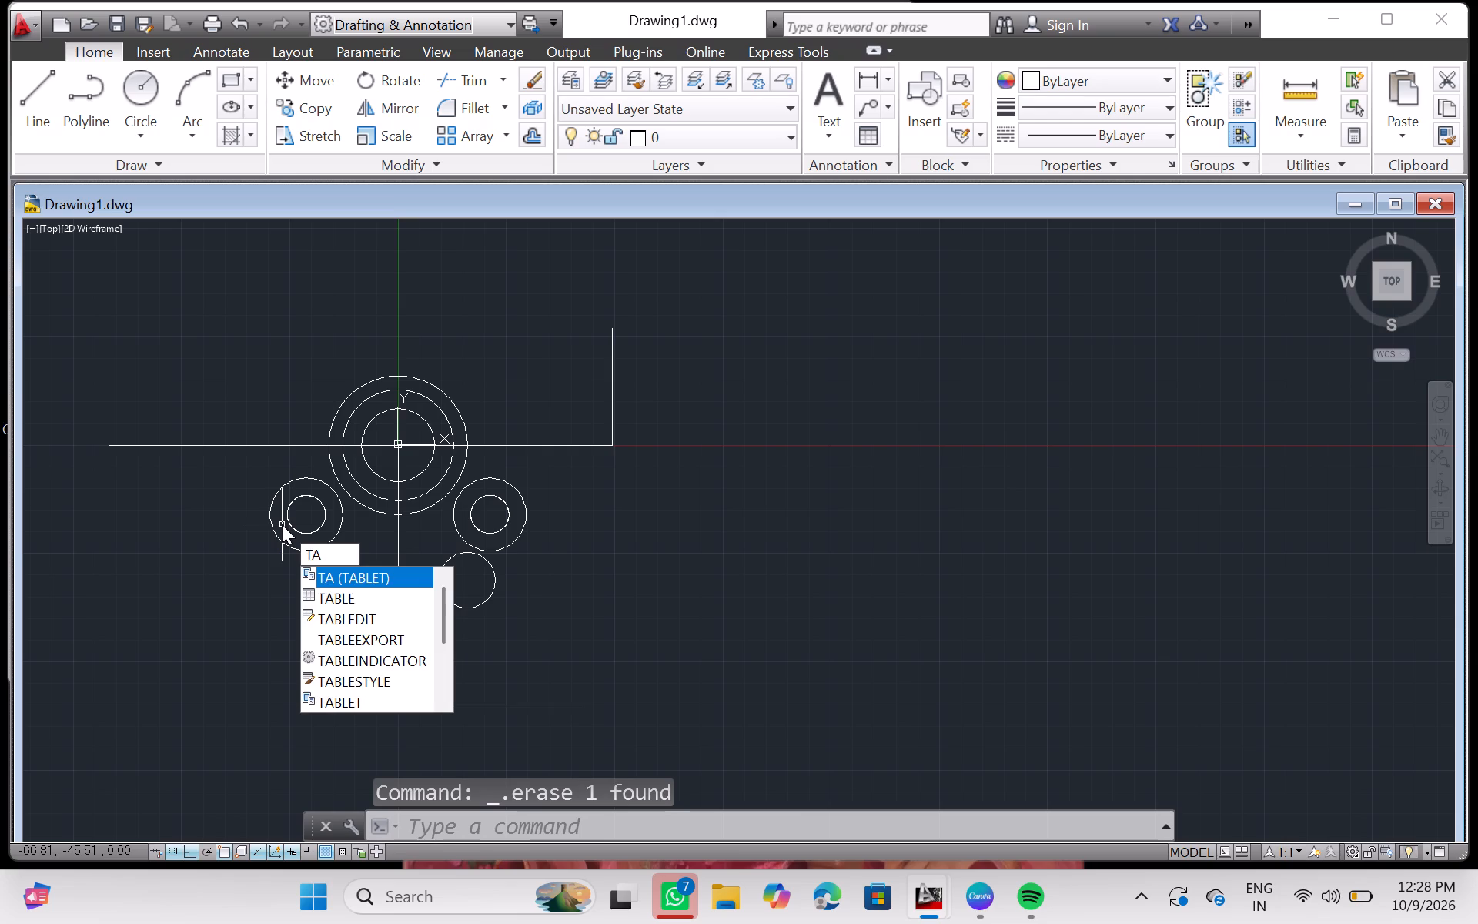
key(n)
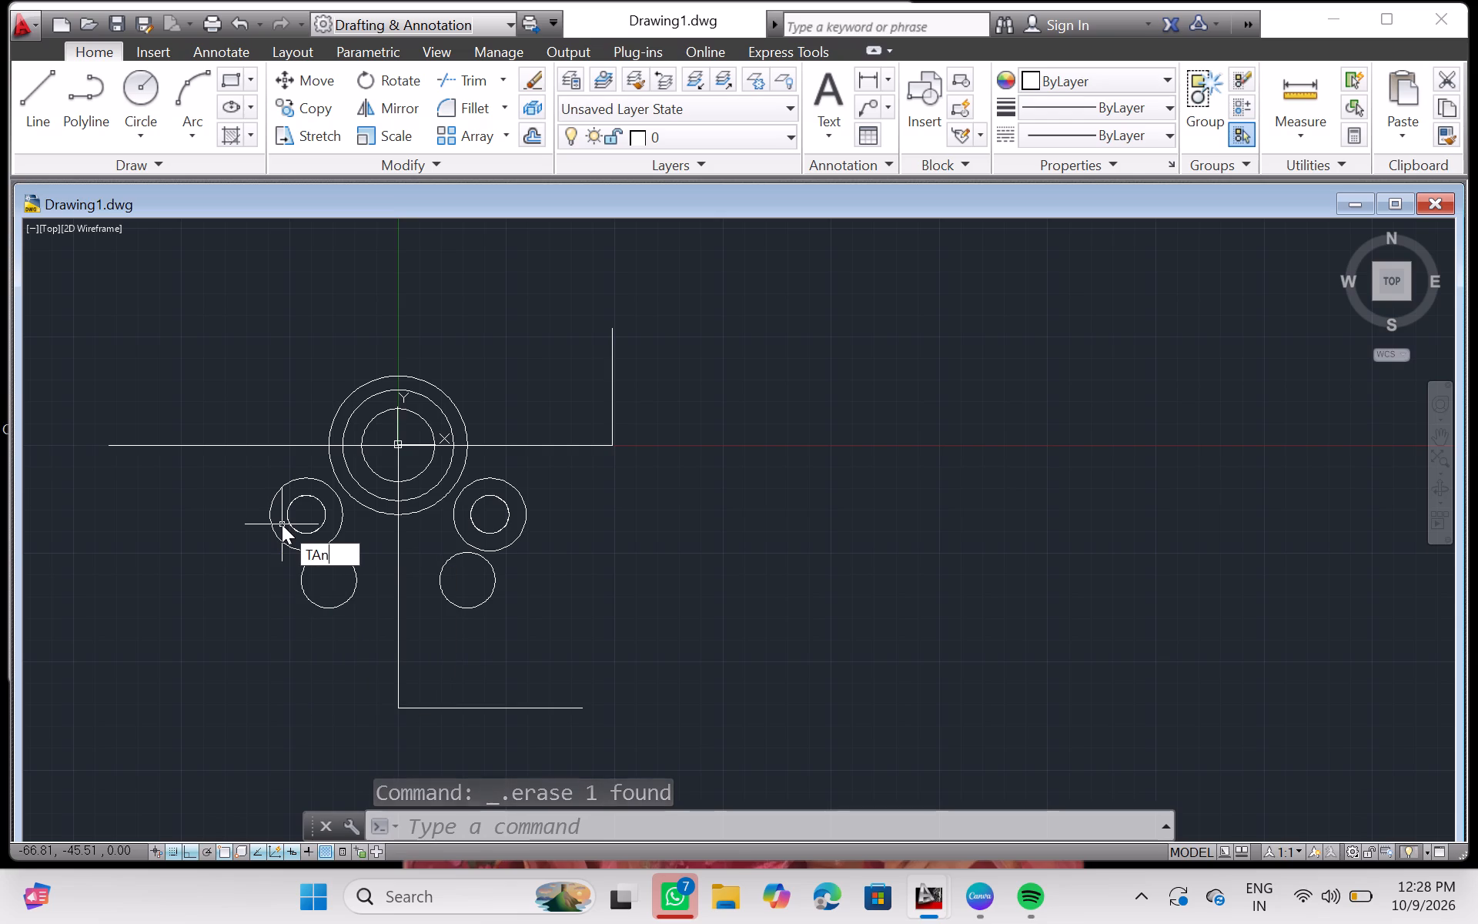
key(BackSpace)
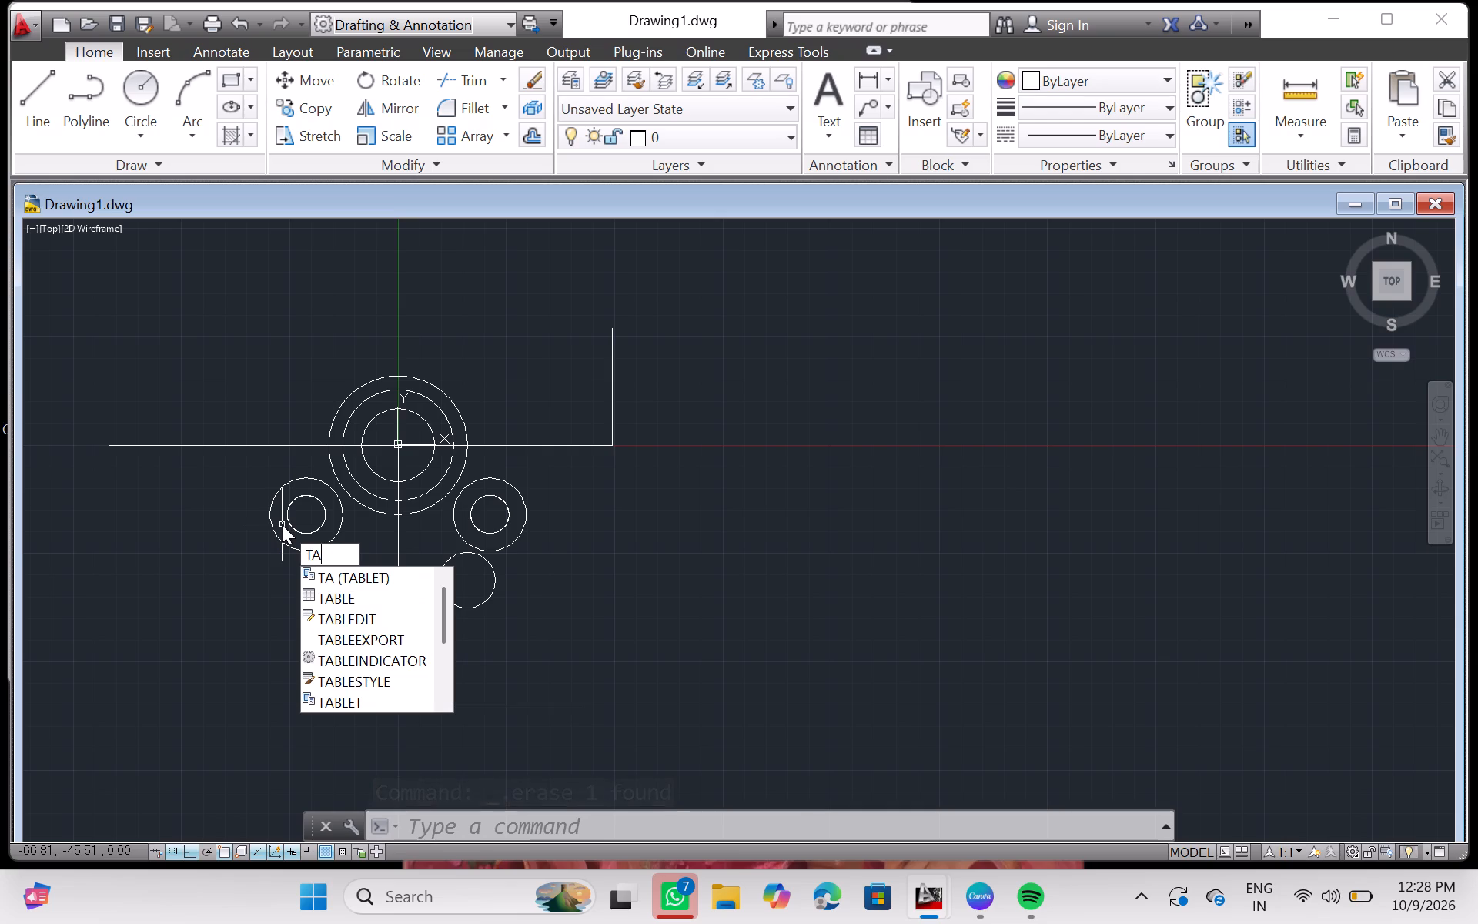
scroll(326, 608, down, 2)
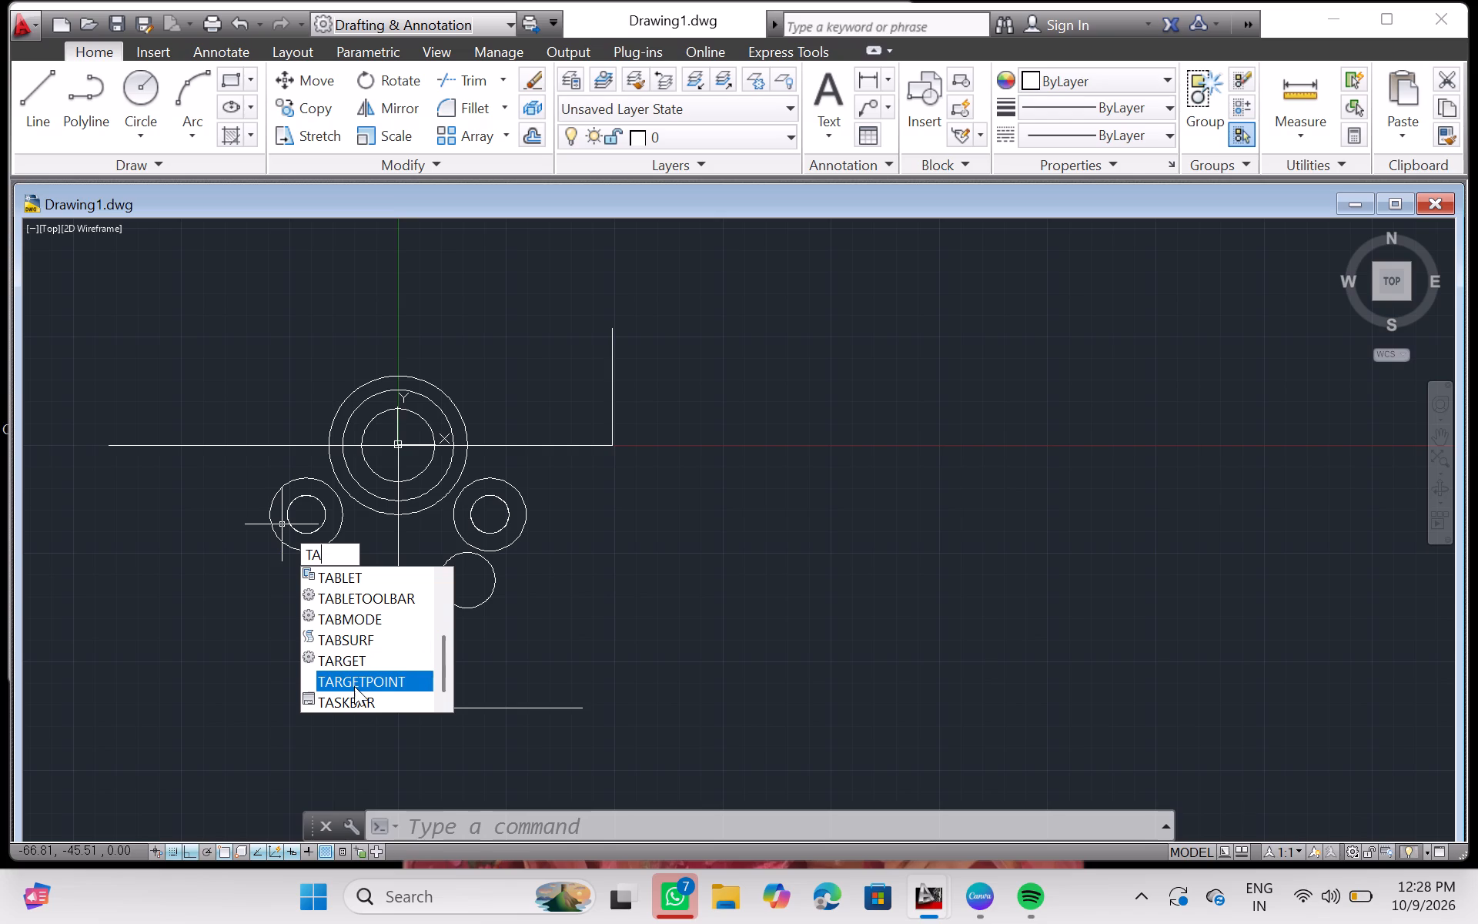
scroll(354, 686, down, 4)
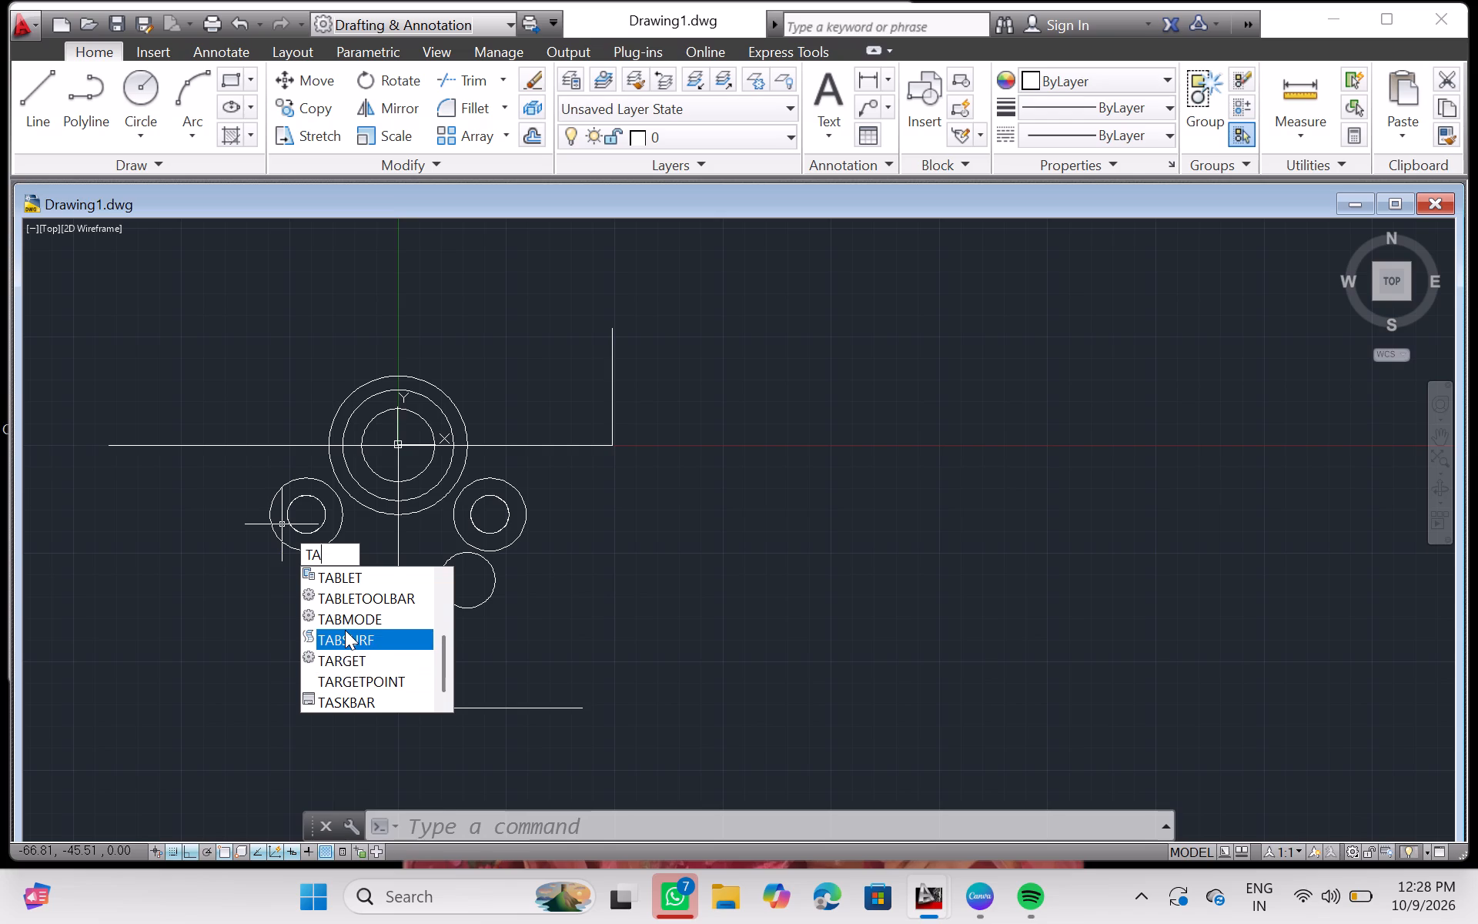
scroll(345, 629, up, 4)
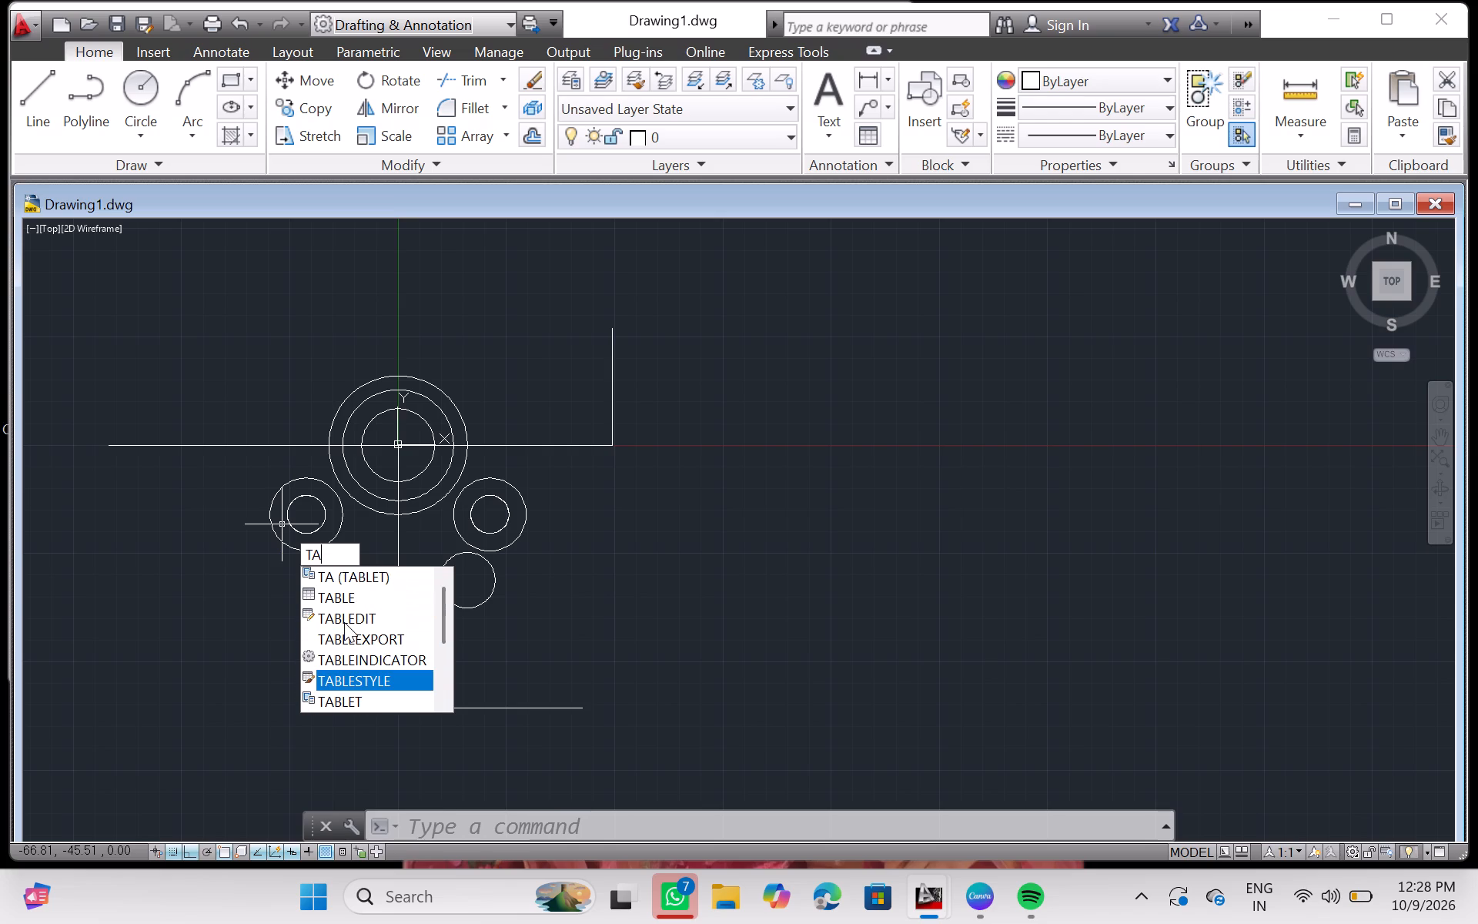
scroll(344, 622, up, 1)
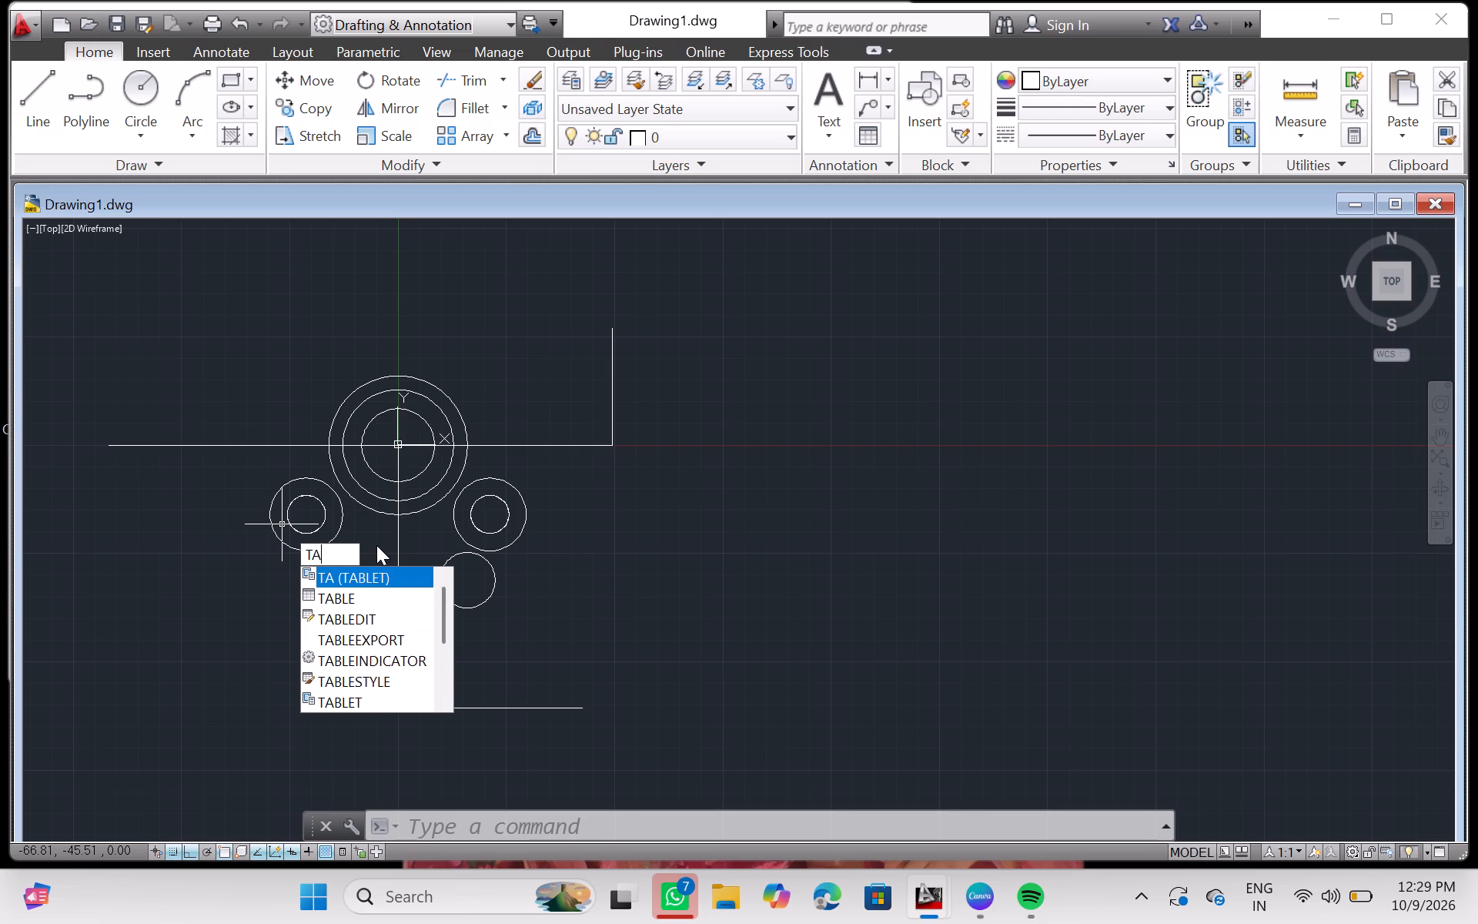
key(BackSpace)
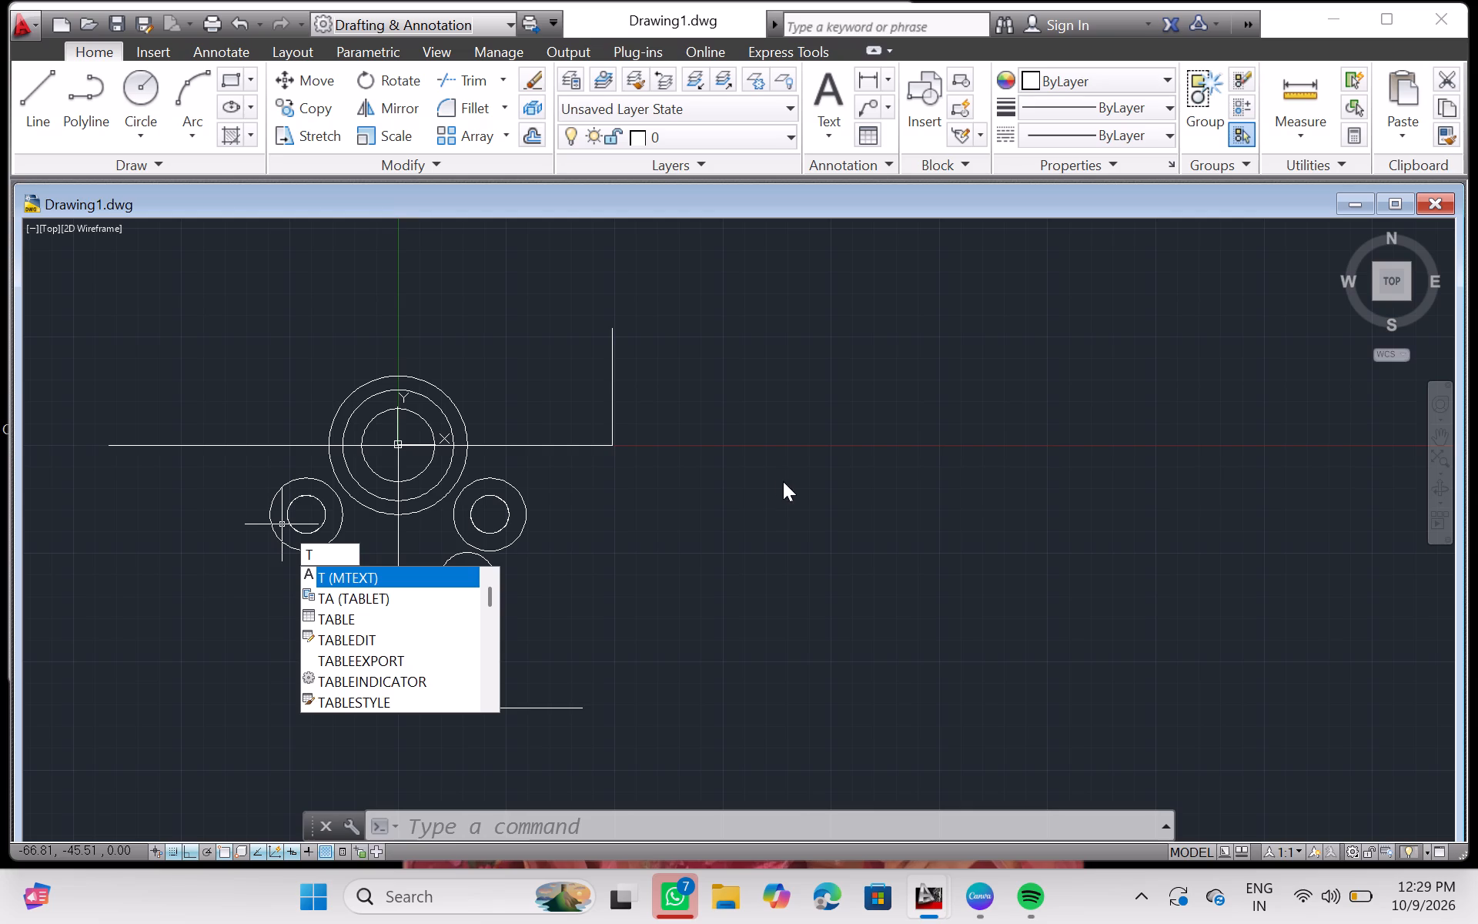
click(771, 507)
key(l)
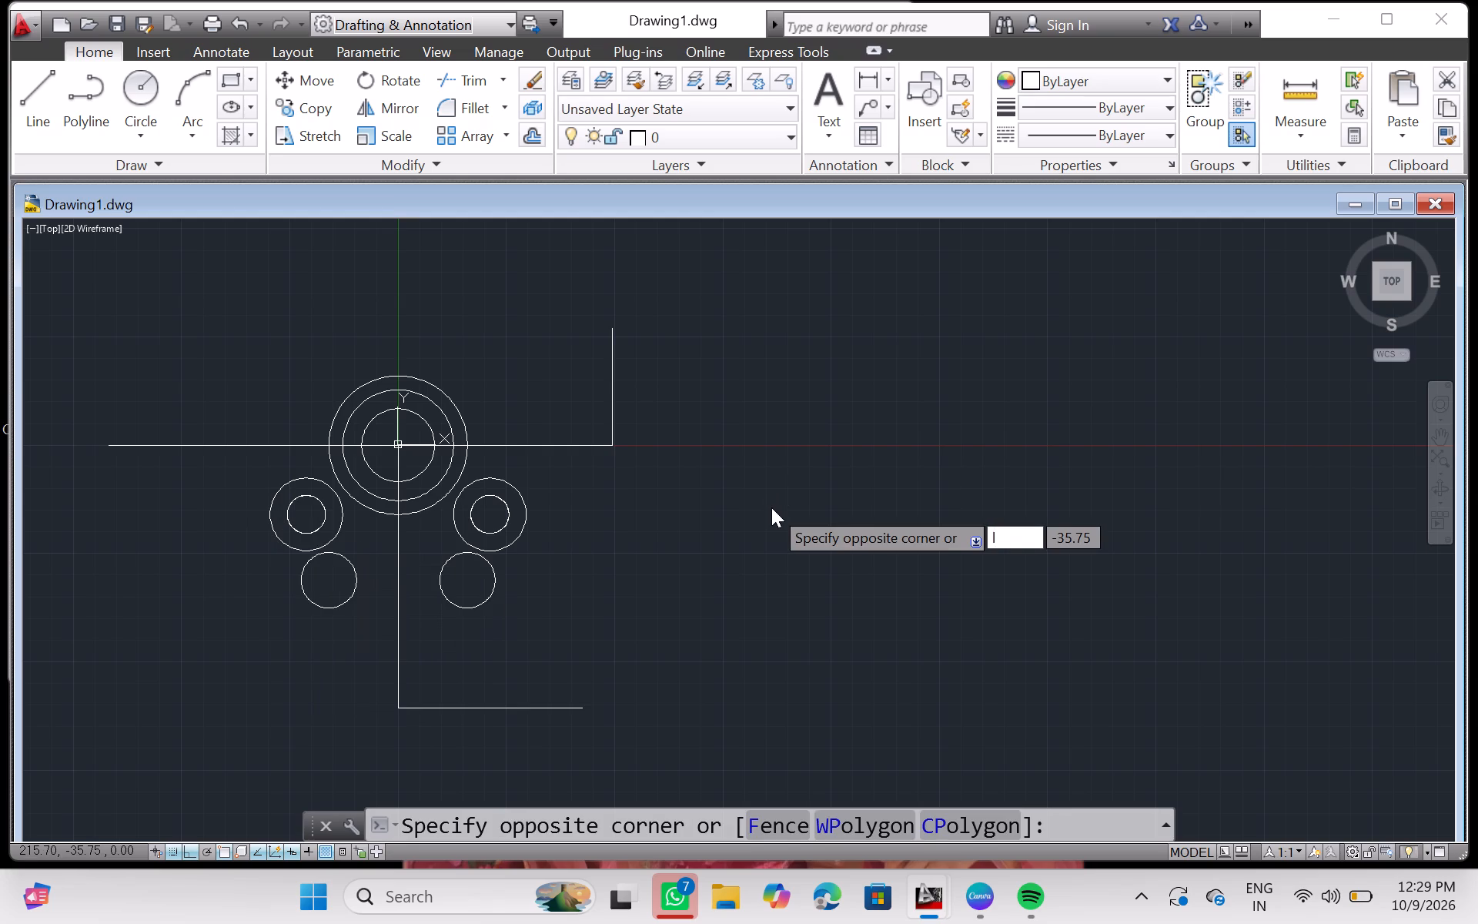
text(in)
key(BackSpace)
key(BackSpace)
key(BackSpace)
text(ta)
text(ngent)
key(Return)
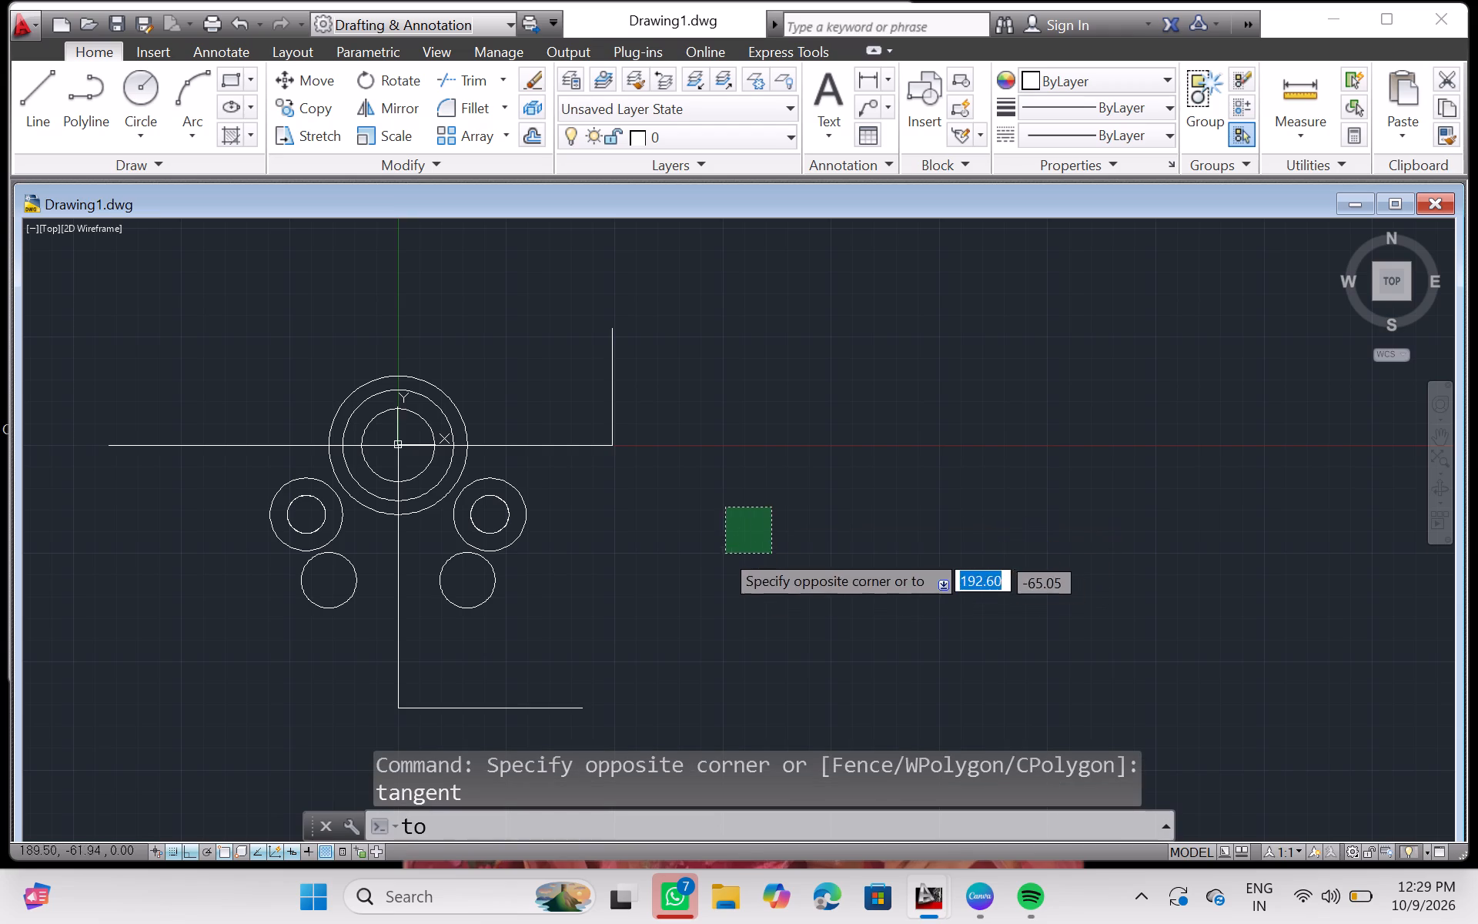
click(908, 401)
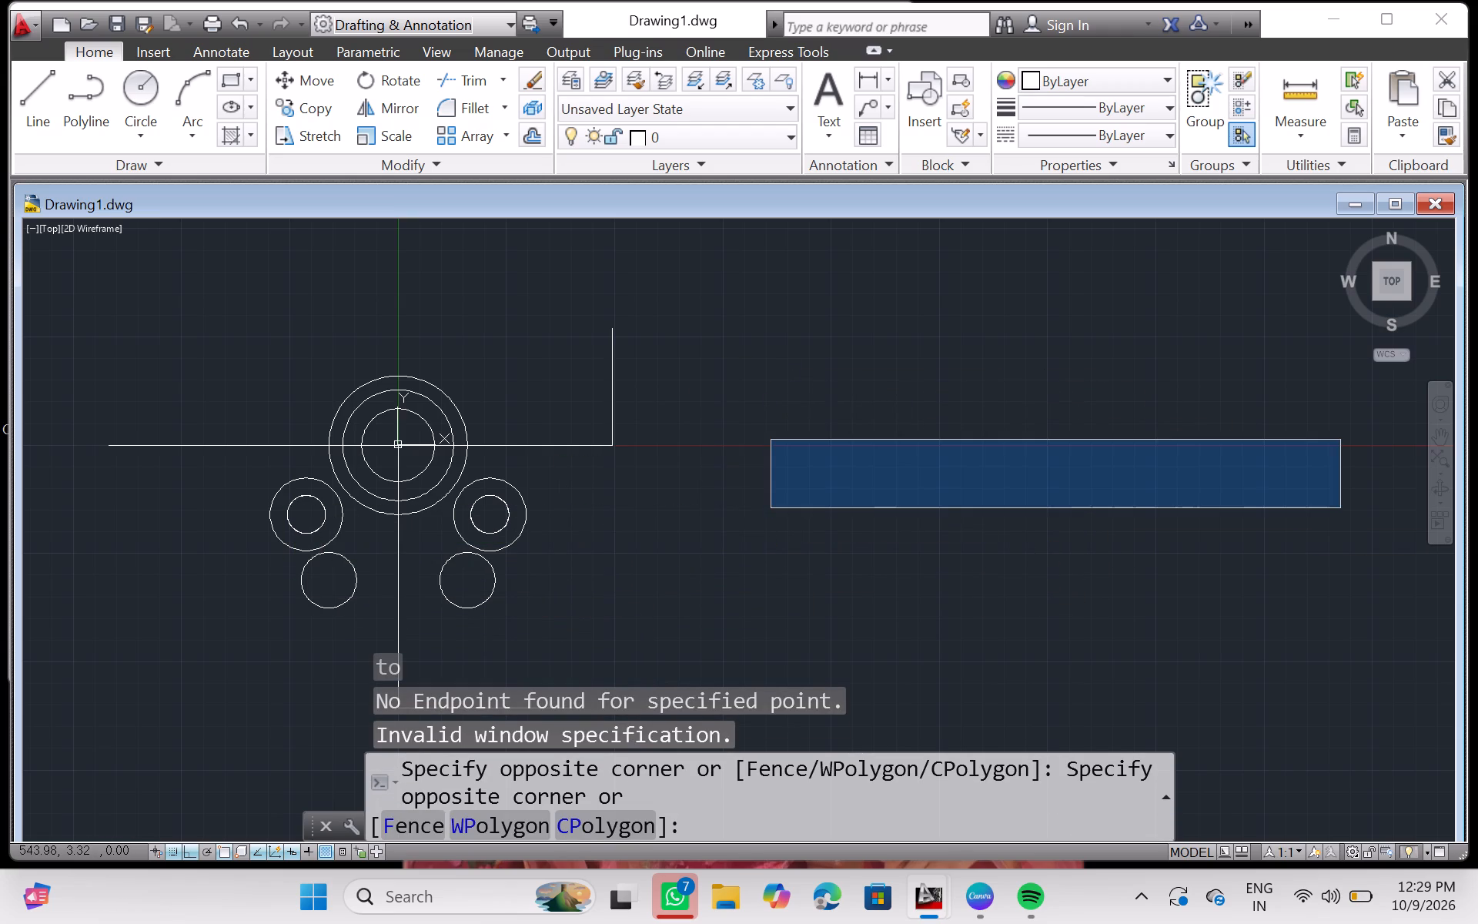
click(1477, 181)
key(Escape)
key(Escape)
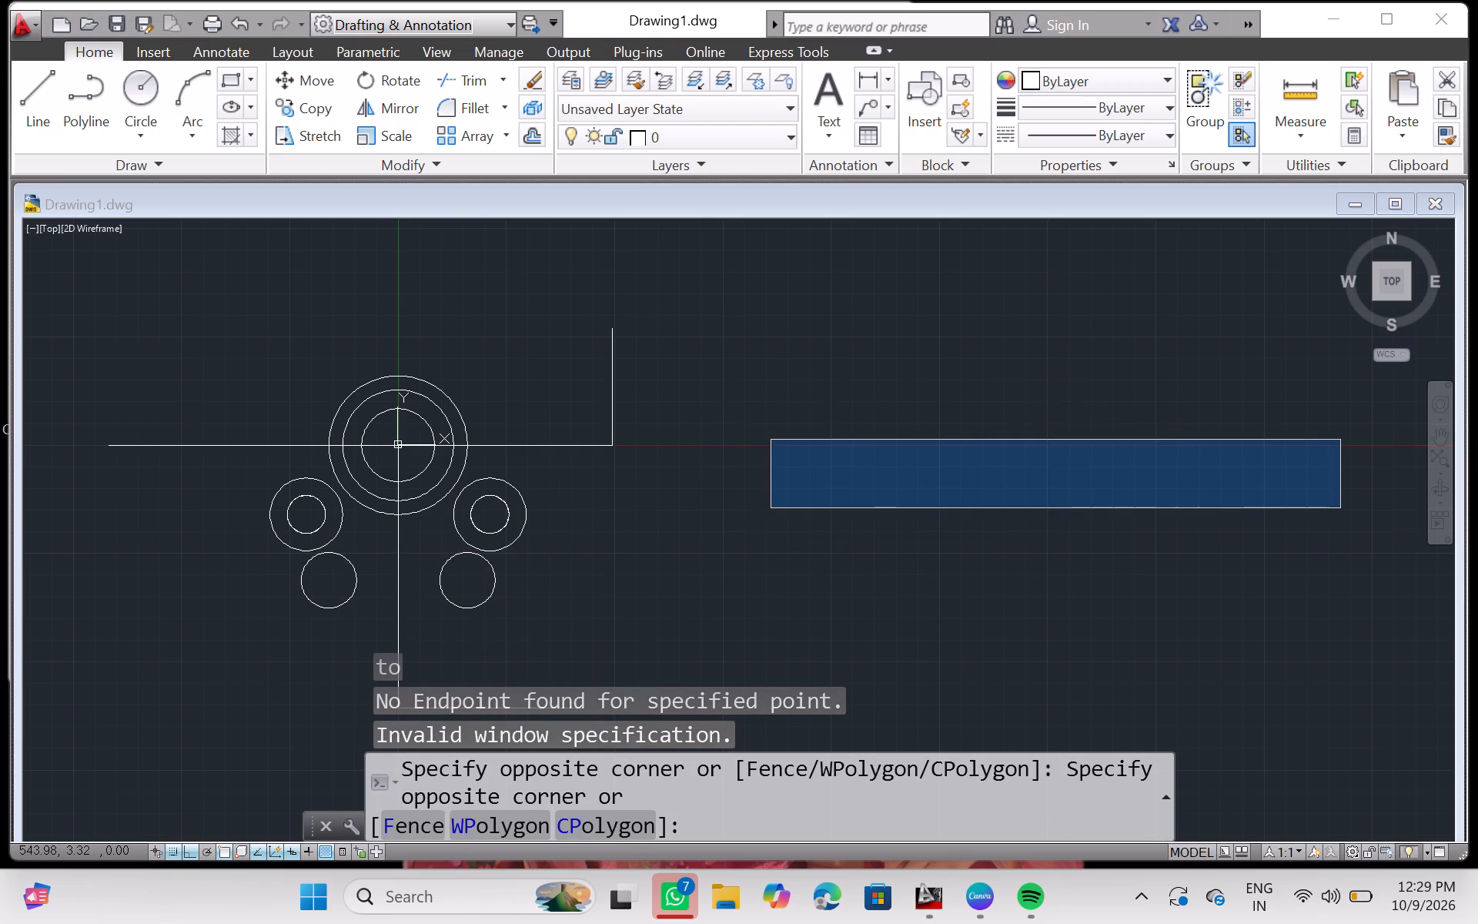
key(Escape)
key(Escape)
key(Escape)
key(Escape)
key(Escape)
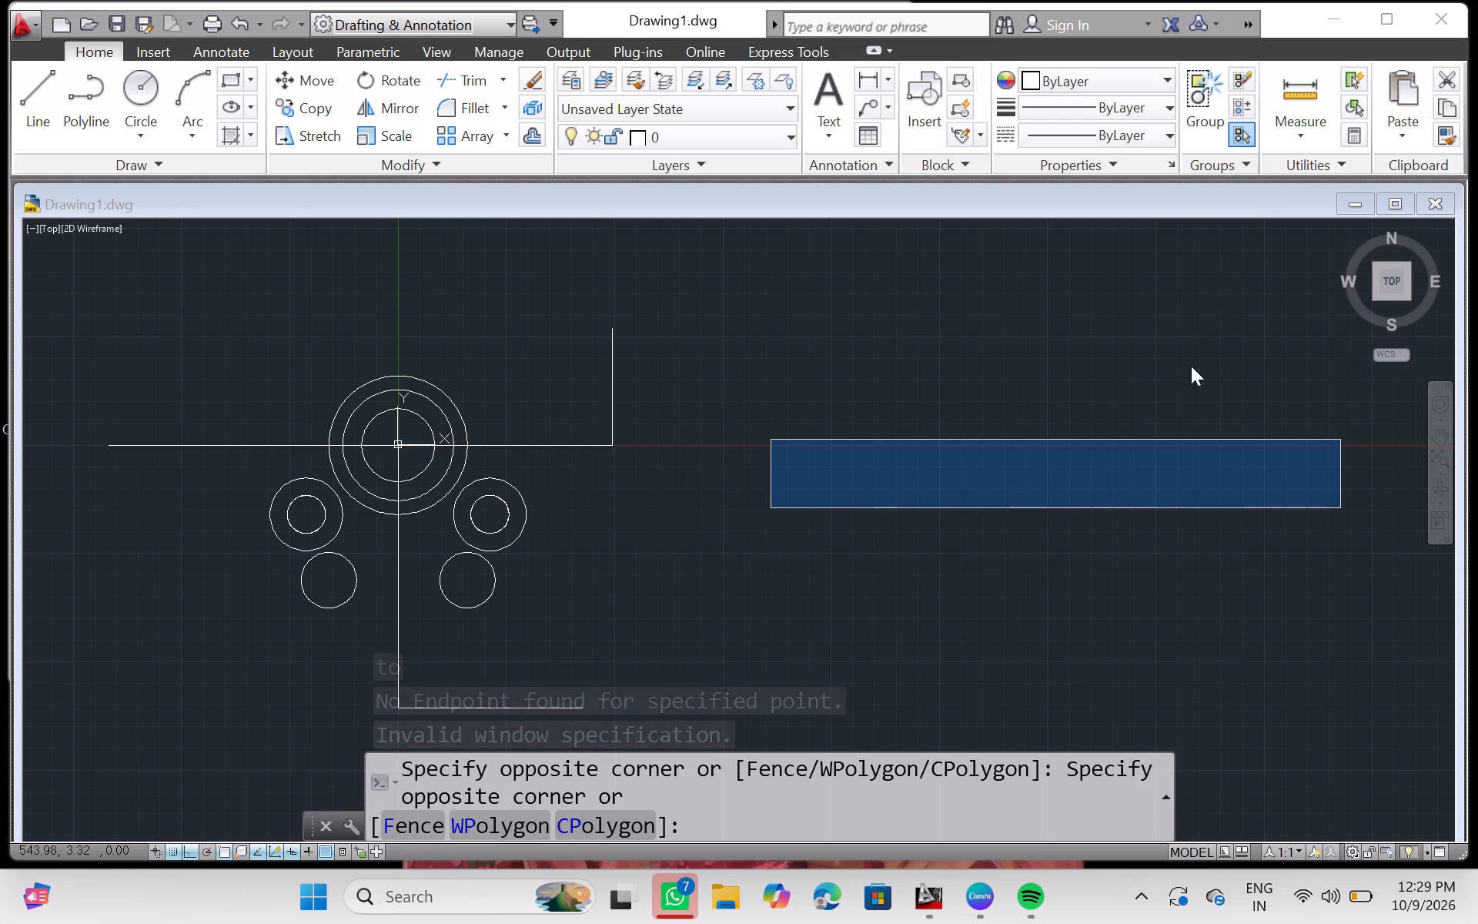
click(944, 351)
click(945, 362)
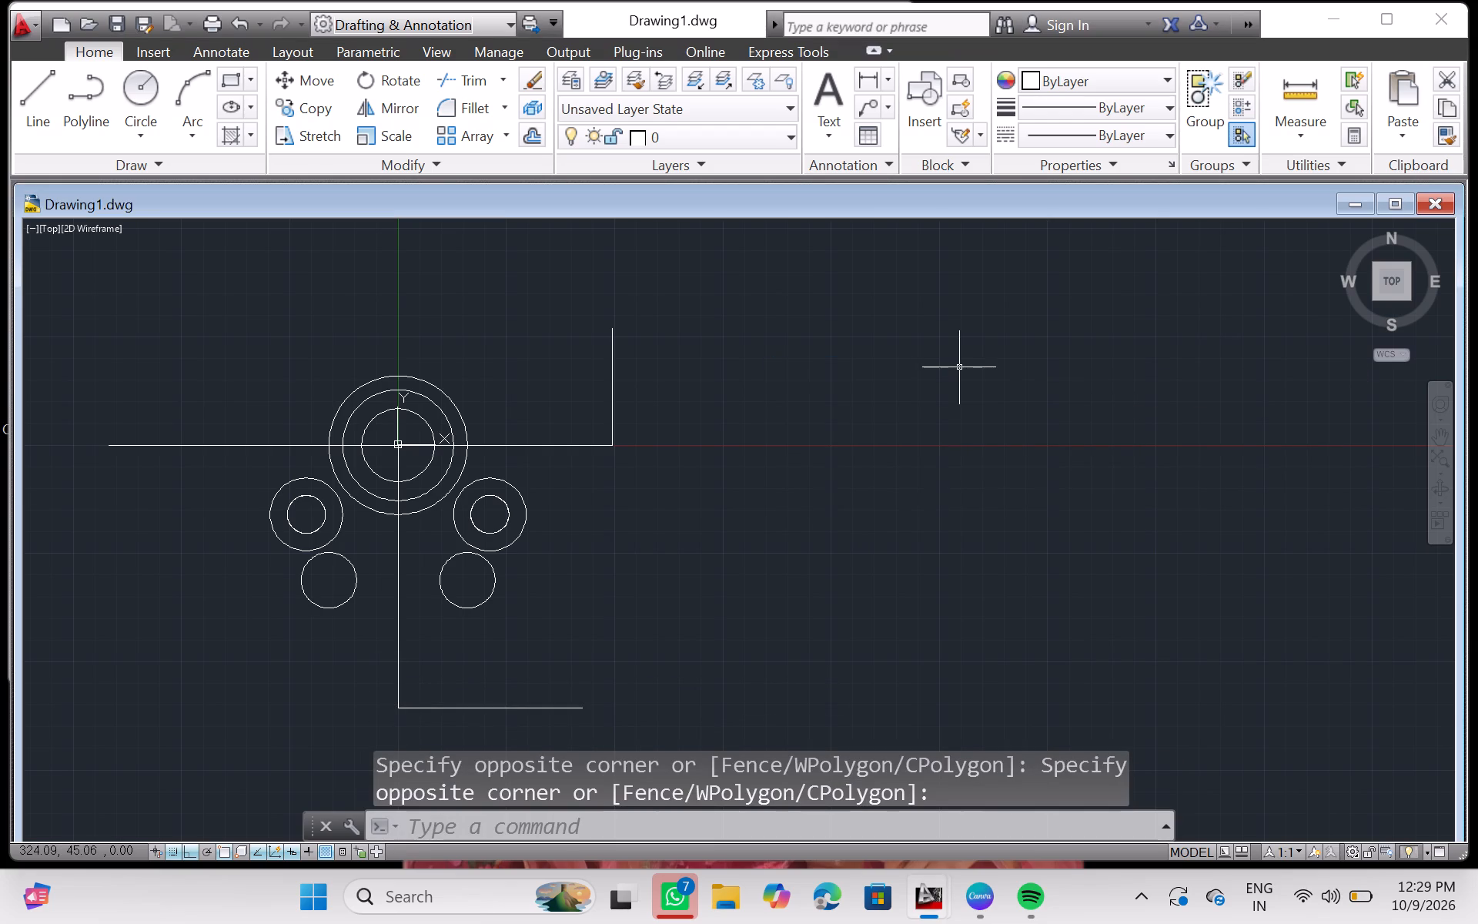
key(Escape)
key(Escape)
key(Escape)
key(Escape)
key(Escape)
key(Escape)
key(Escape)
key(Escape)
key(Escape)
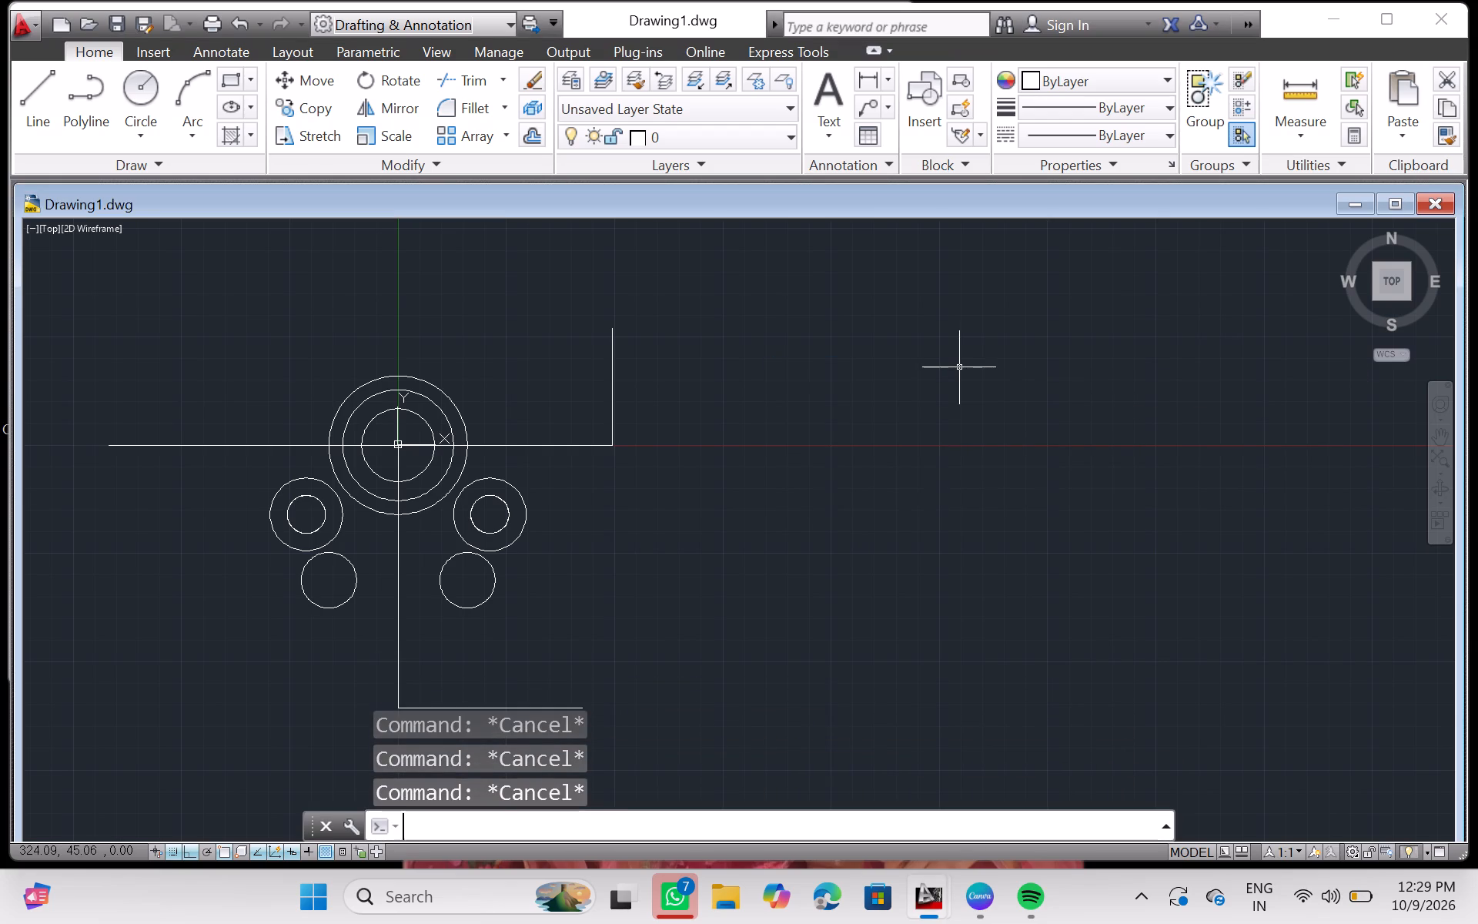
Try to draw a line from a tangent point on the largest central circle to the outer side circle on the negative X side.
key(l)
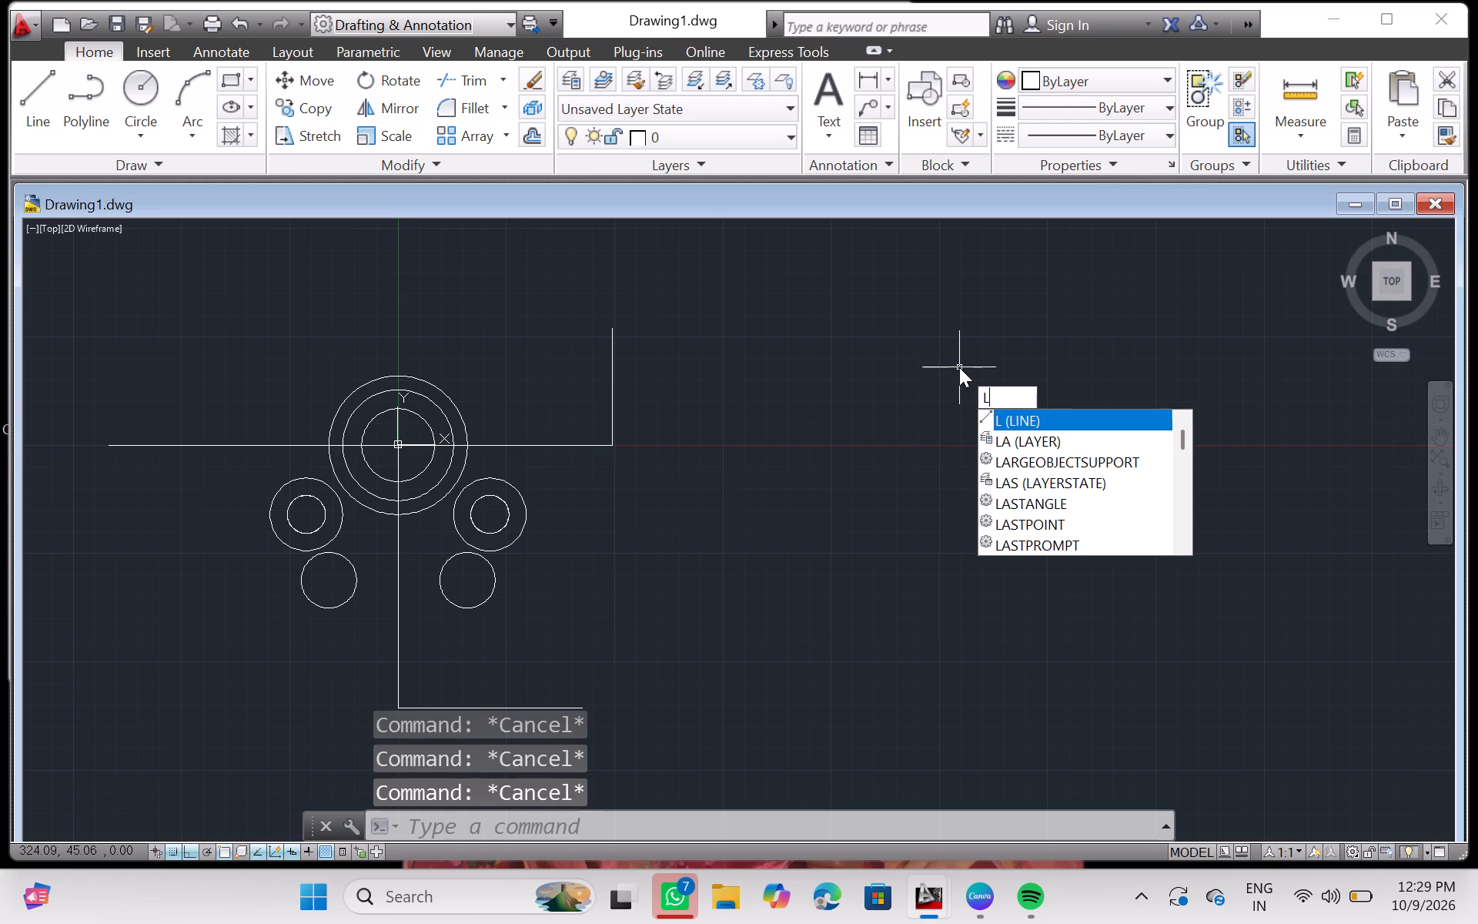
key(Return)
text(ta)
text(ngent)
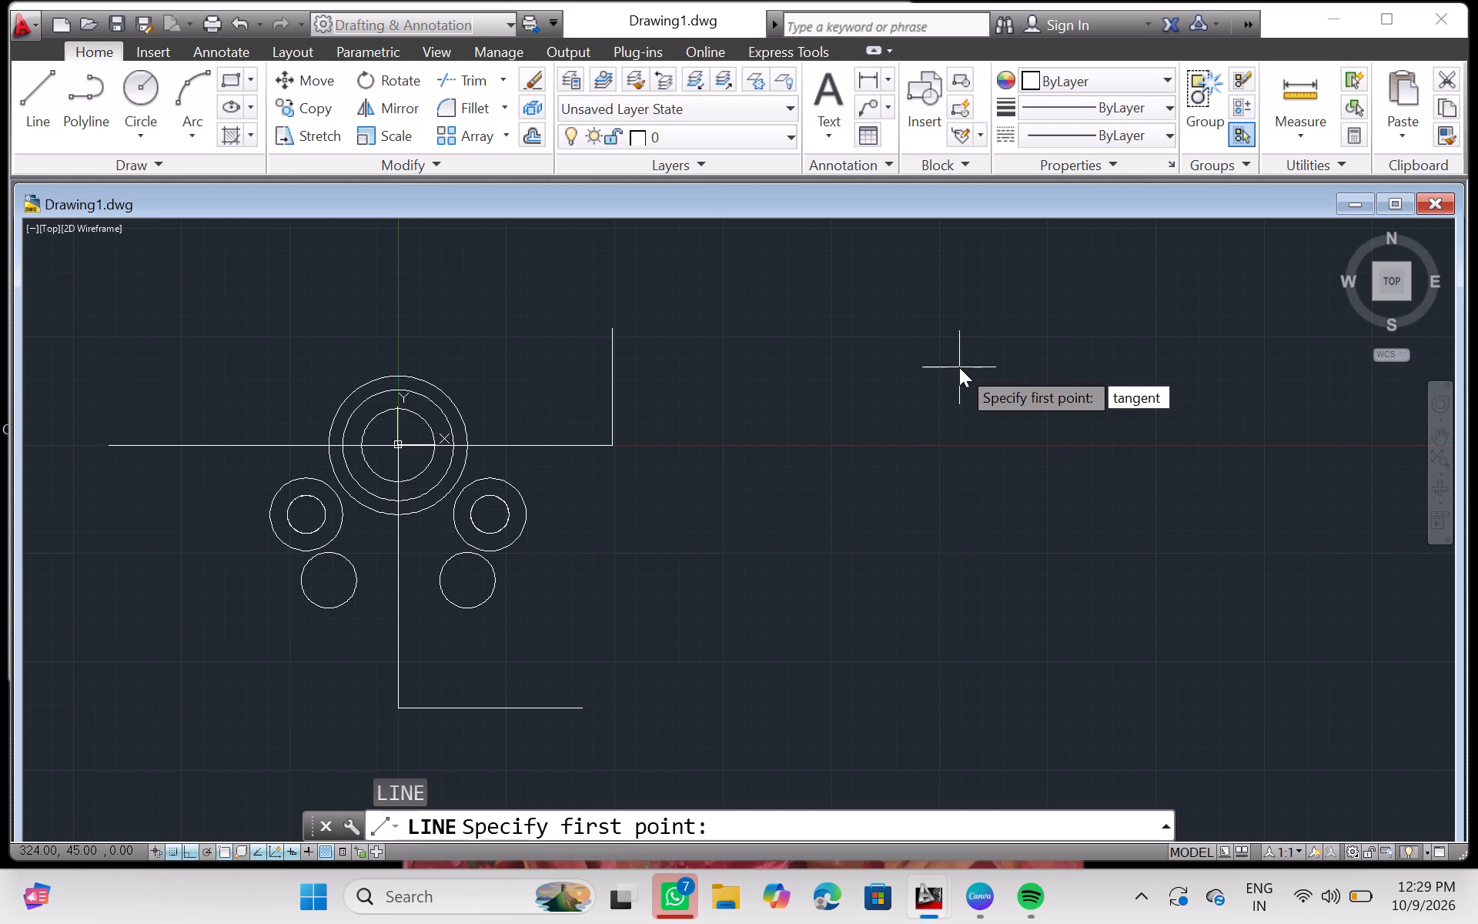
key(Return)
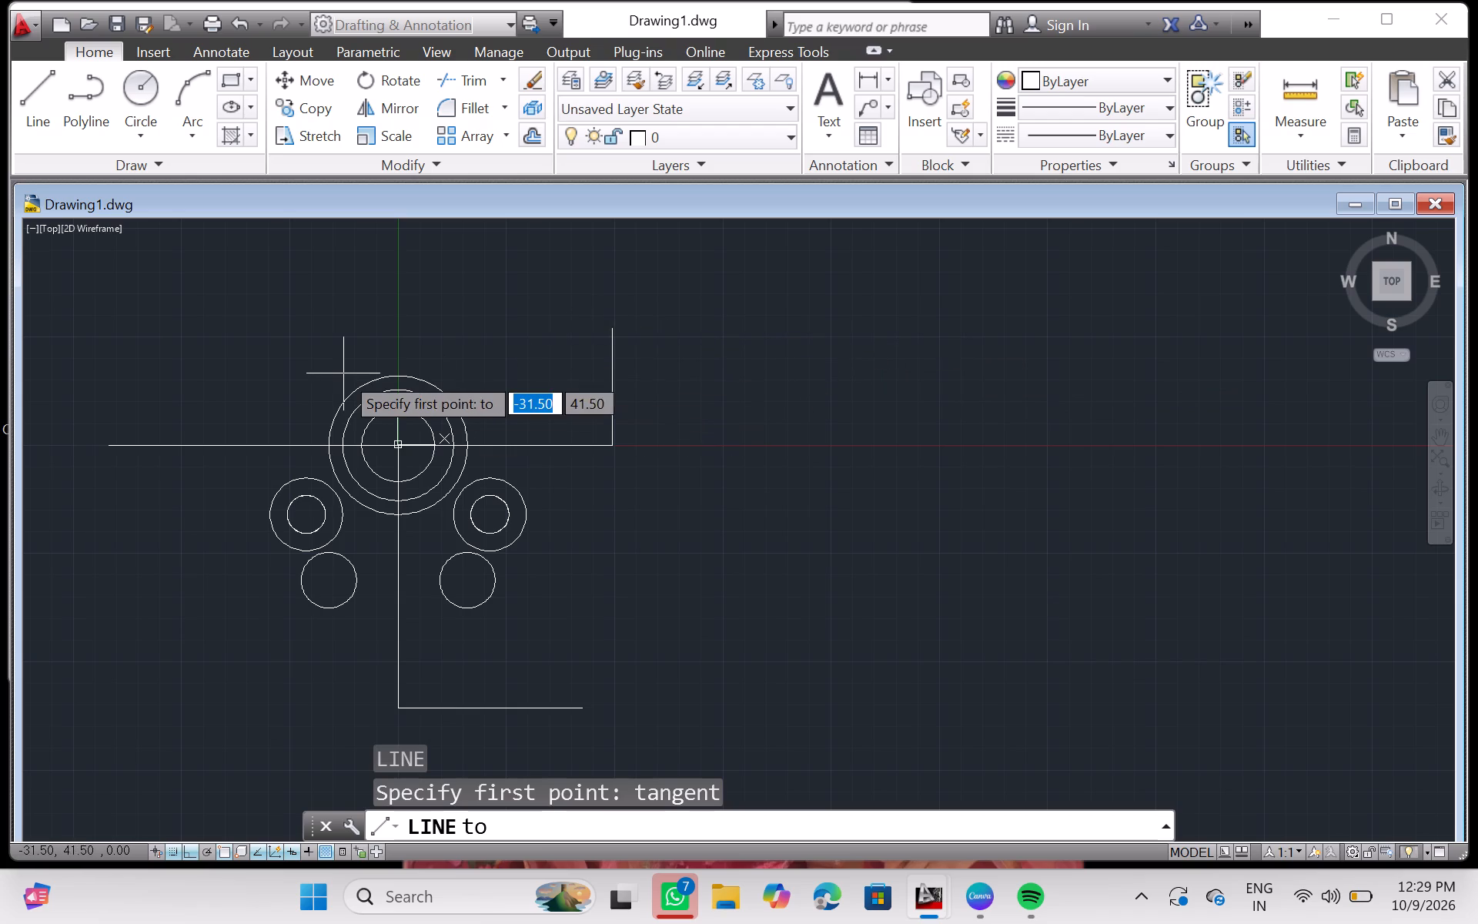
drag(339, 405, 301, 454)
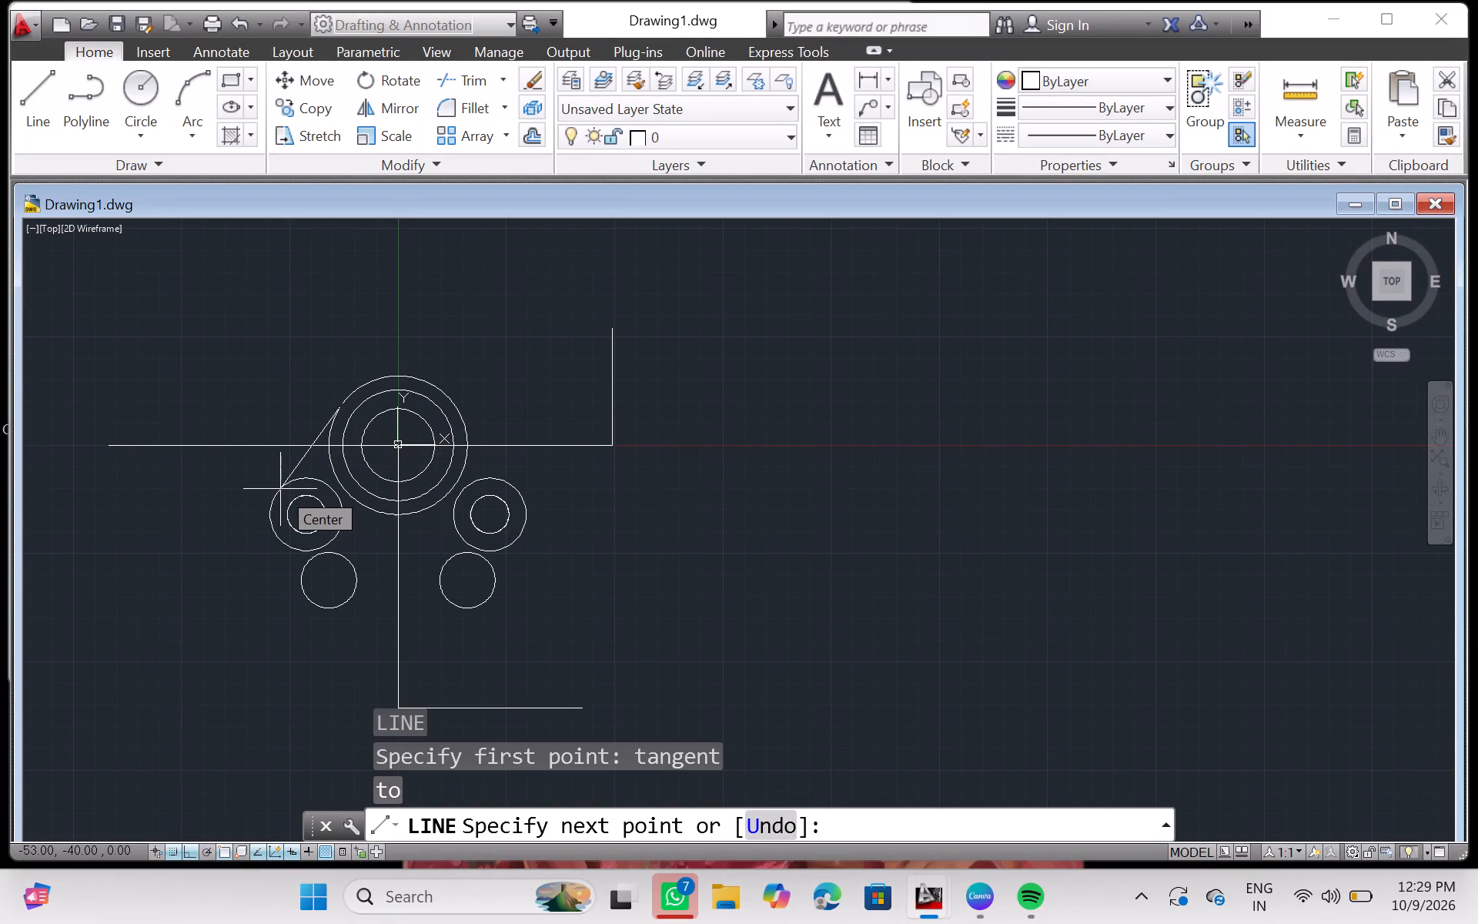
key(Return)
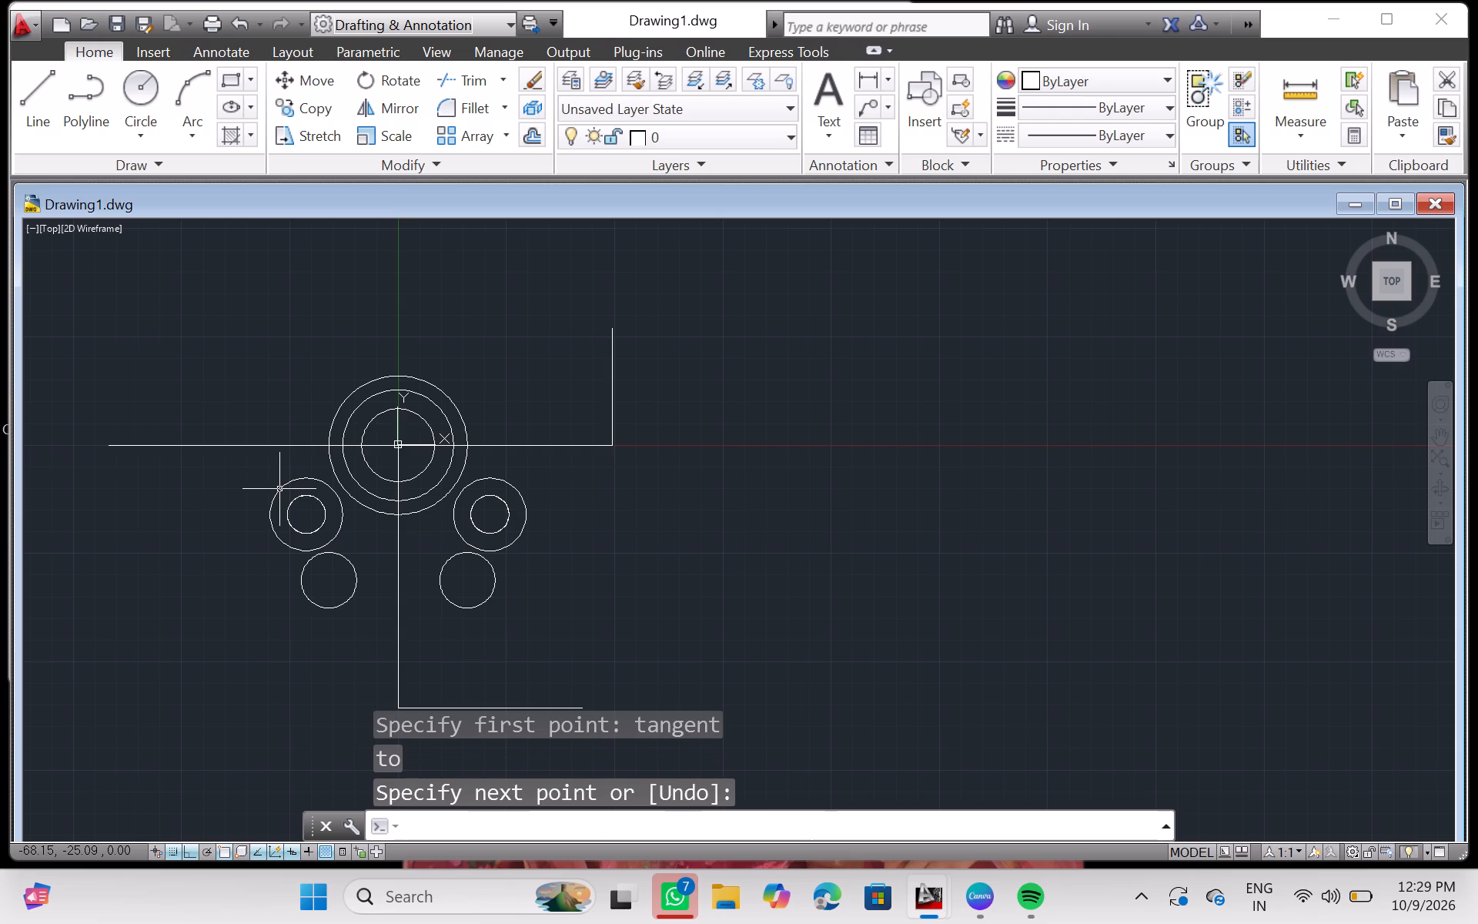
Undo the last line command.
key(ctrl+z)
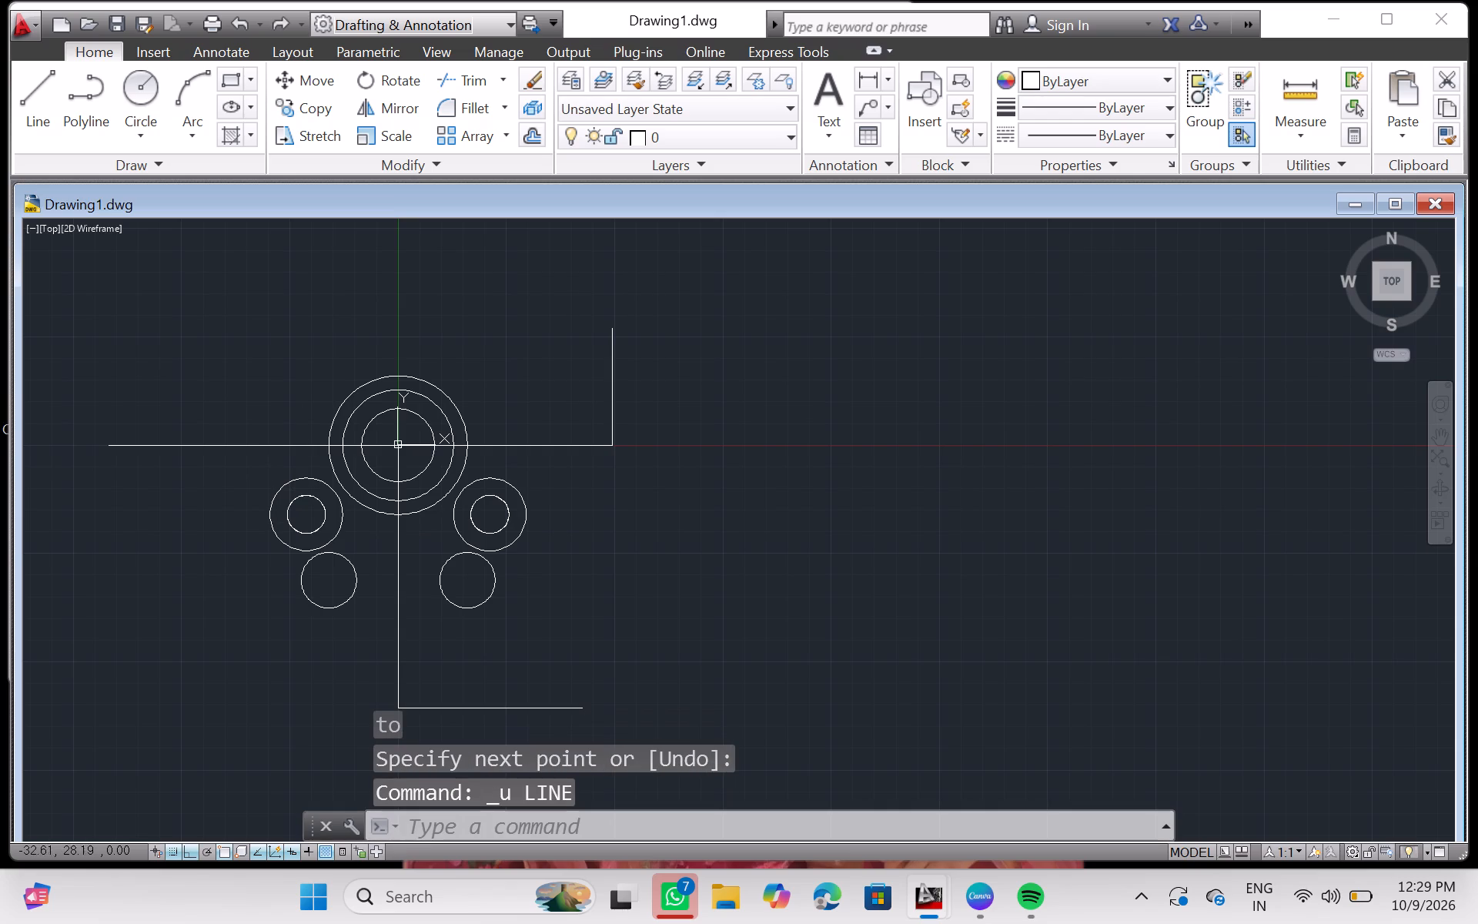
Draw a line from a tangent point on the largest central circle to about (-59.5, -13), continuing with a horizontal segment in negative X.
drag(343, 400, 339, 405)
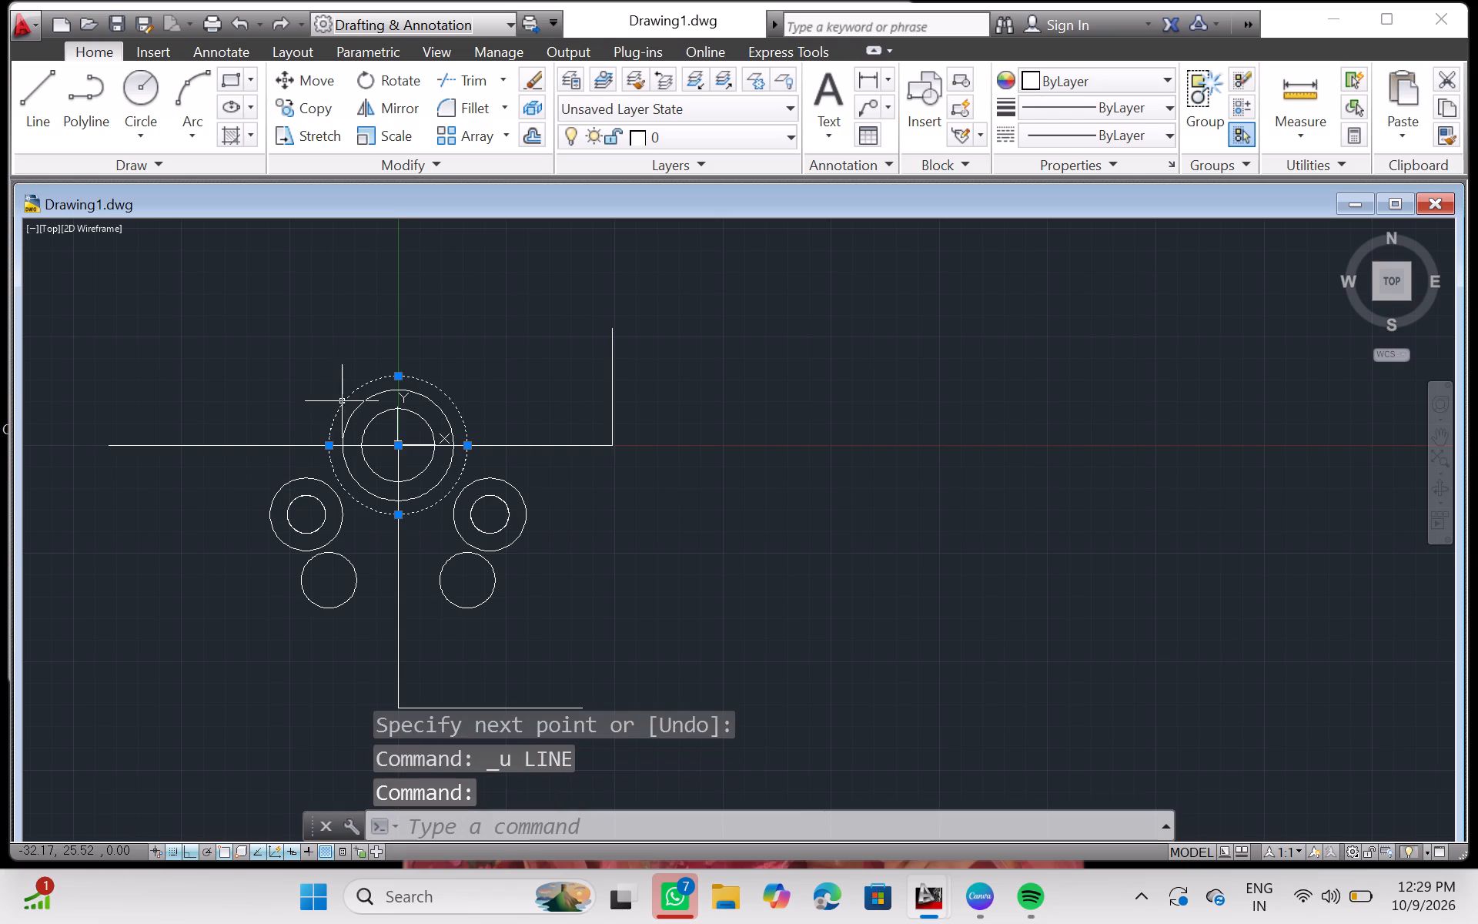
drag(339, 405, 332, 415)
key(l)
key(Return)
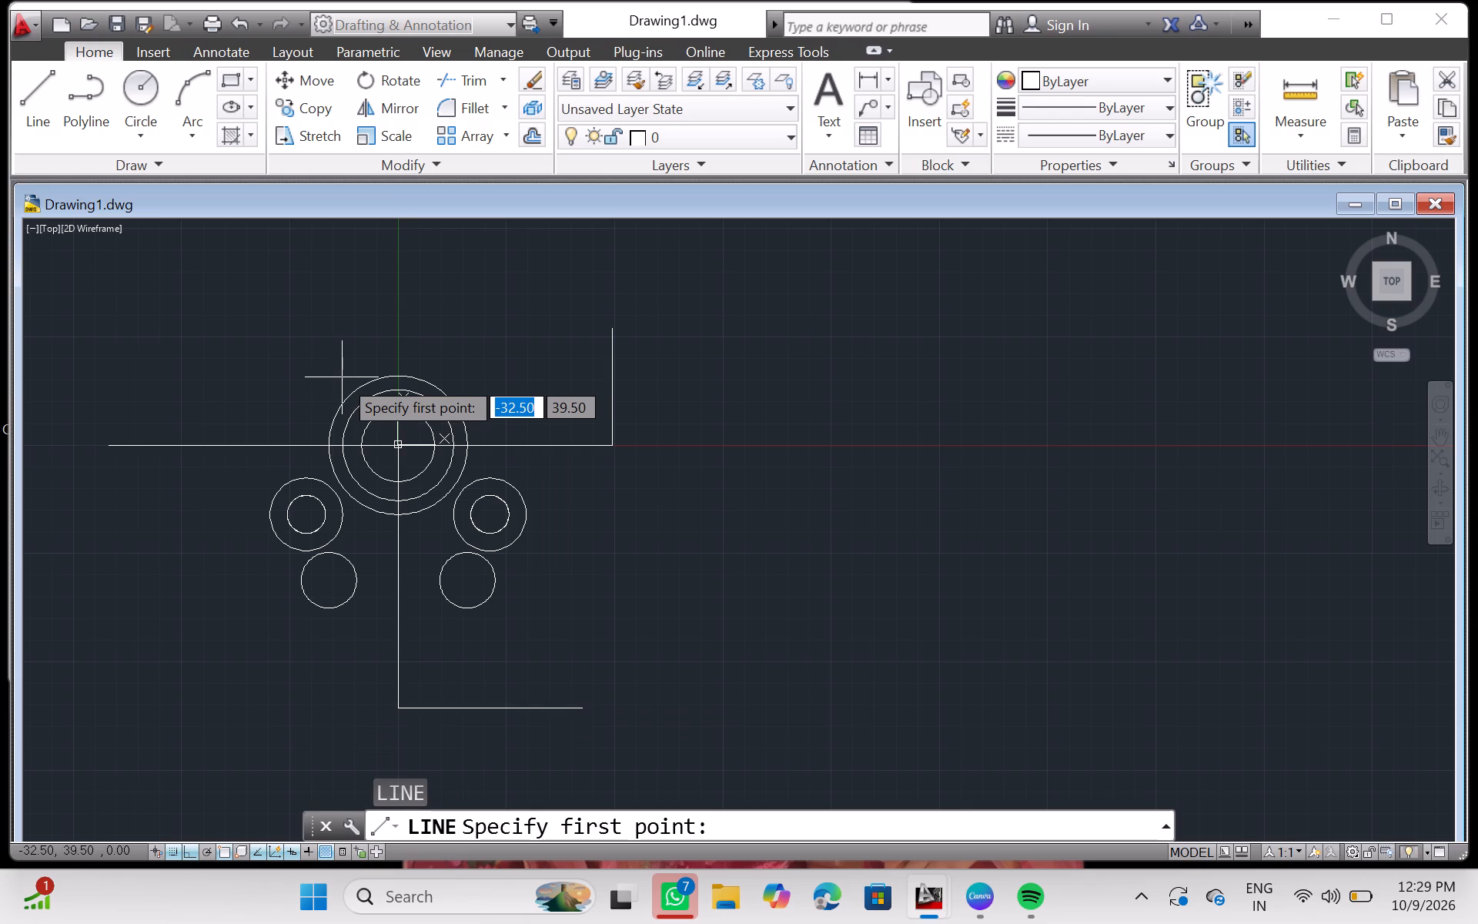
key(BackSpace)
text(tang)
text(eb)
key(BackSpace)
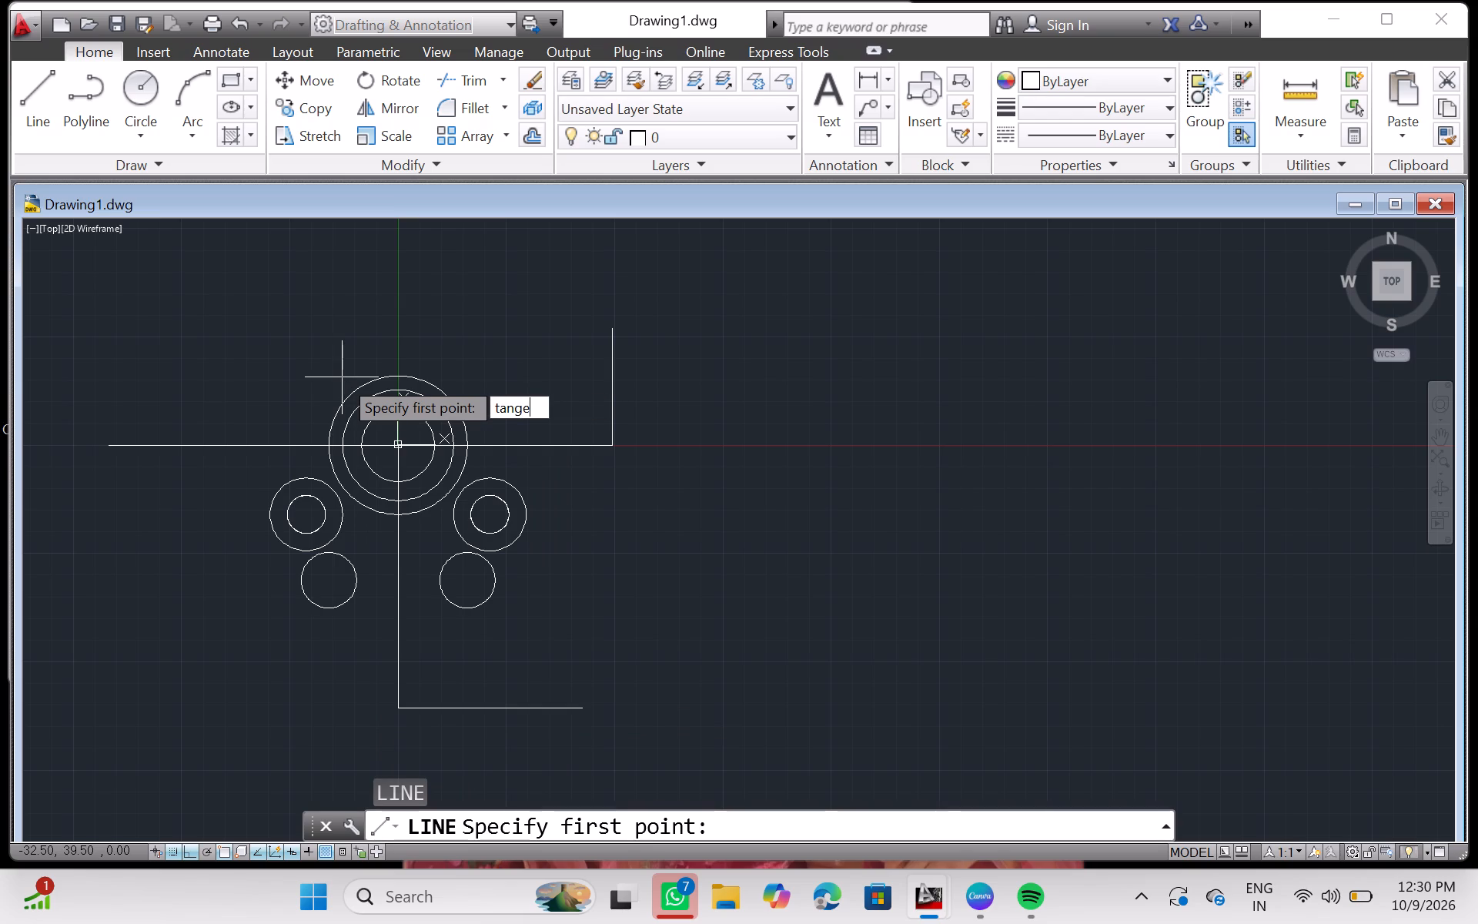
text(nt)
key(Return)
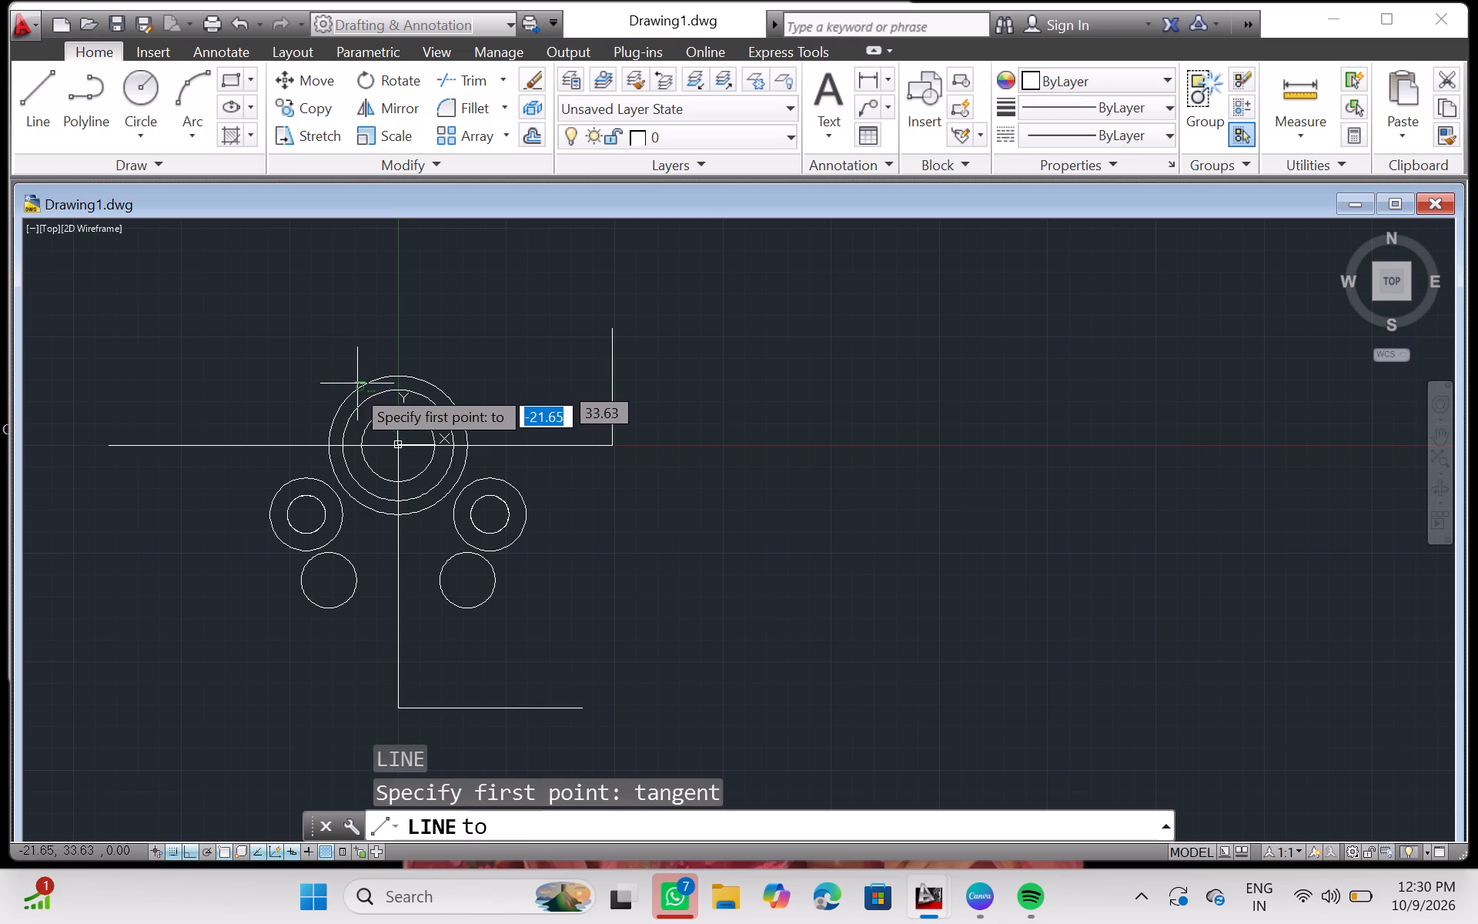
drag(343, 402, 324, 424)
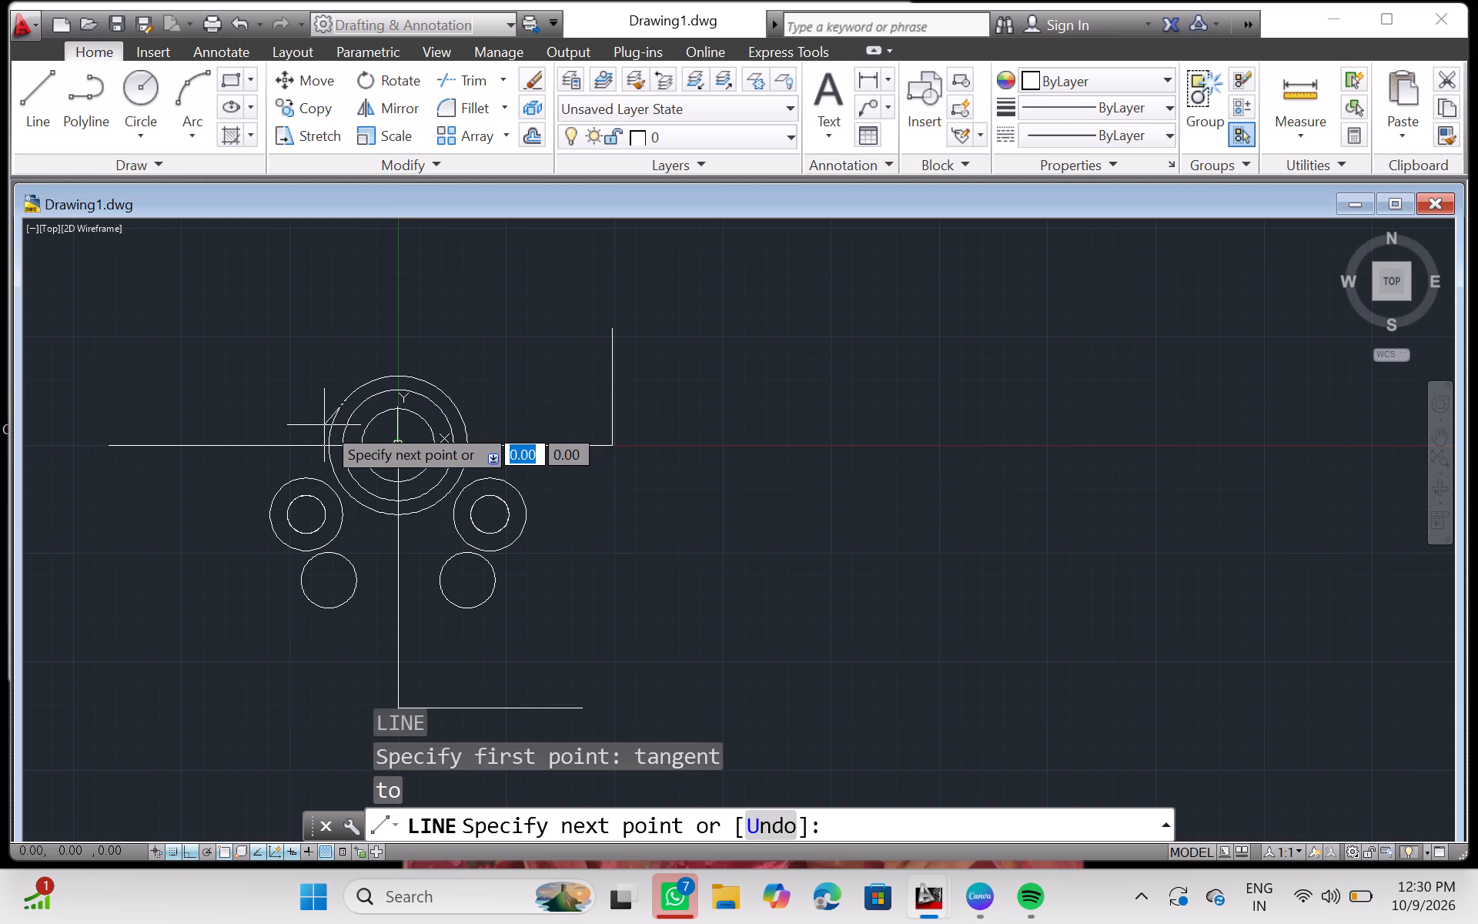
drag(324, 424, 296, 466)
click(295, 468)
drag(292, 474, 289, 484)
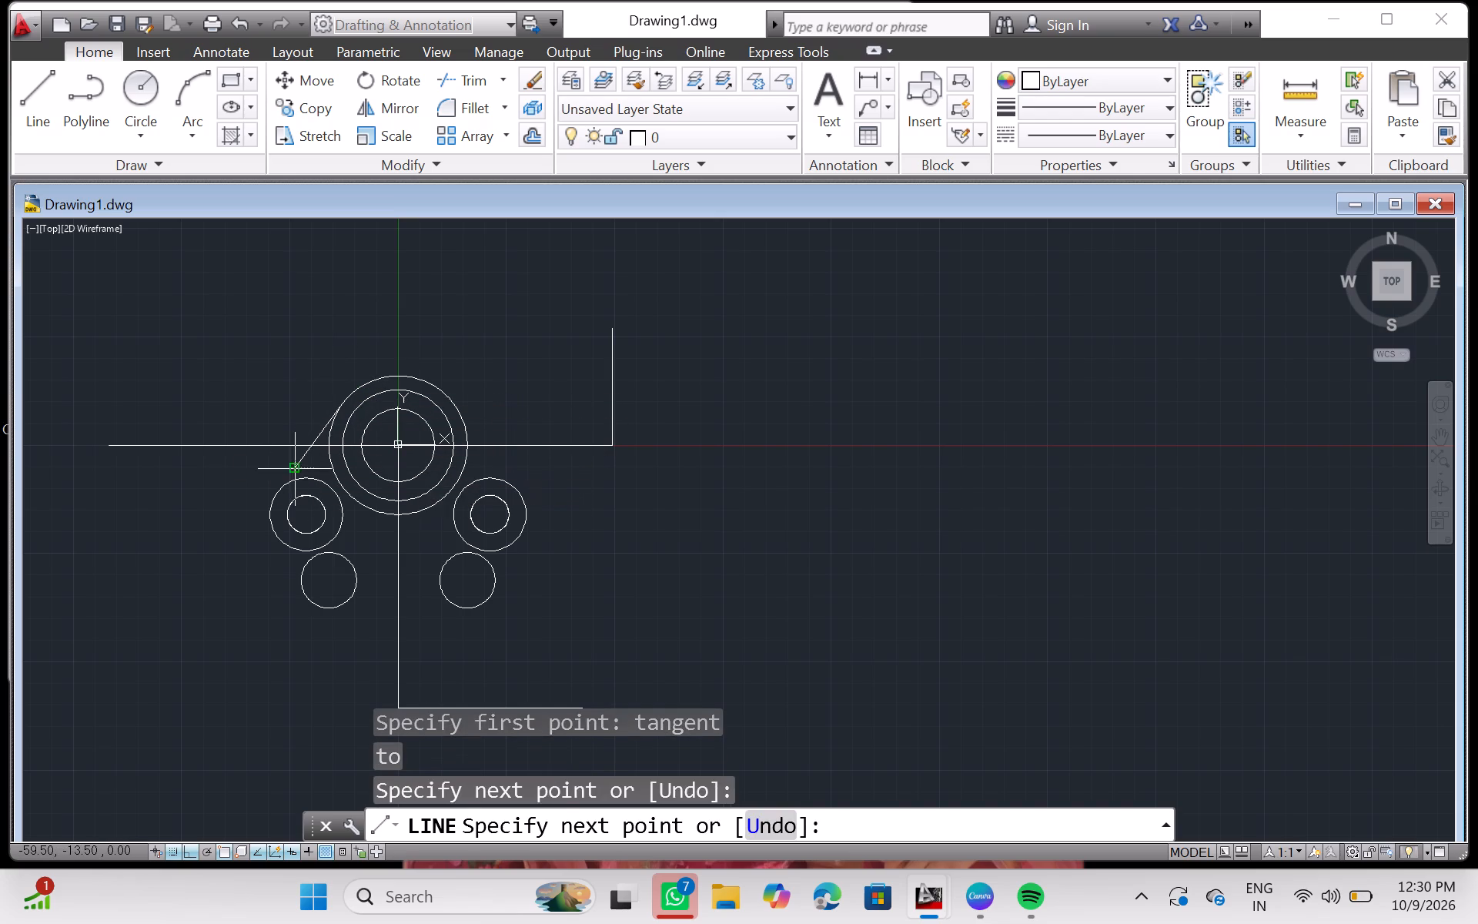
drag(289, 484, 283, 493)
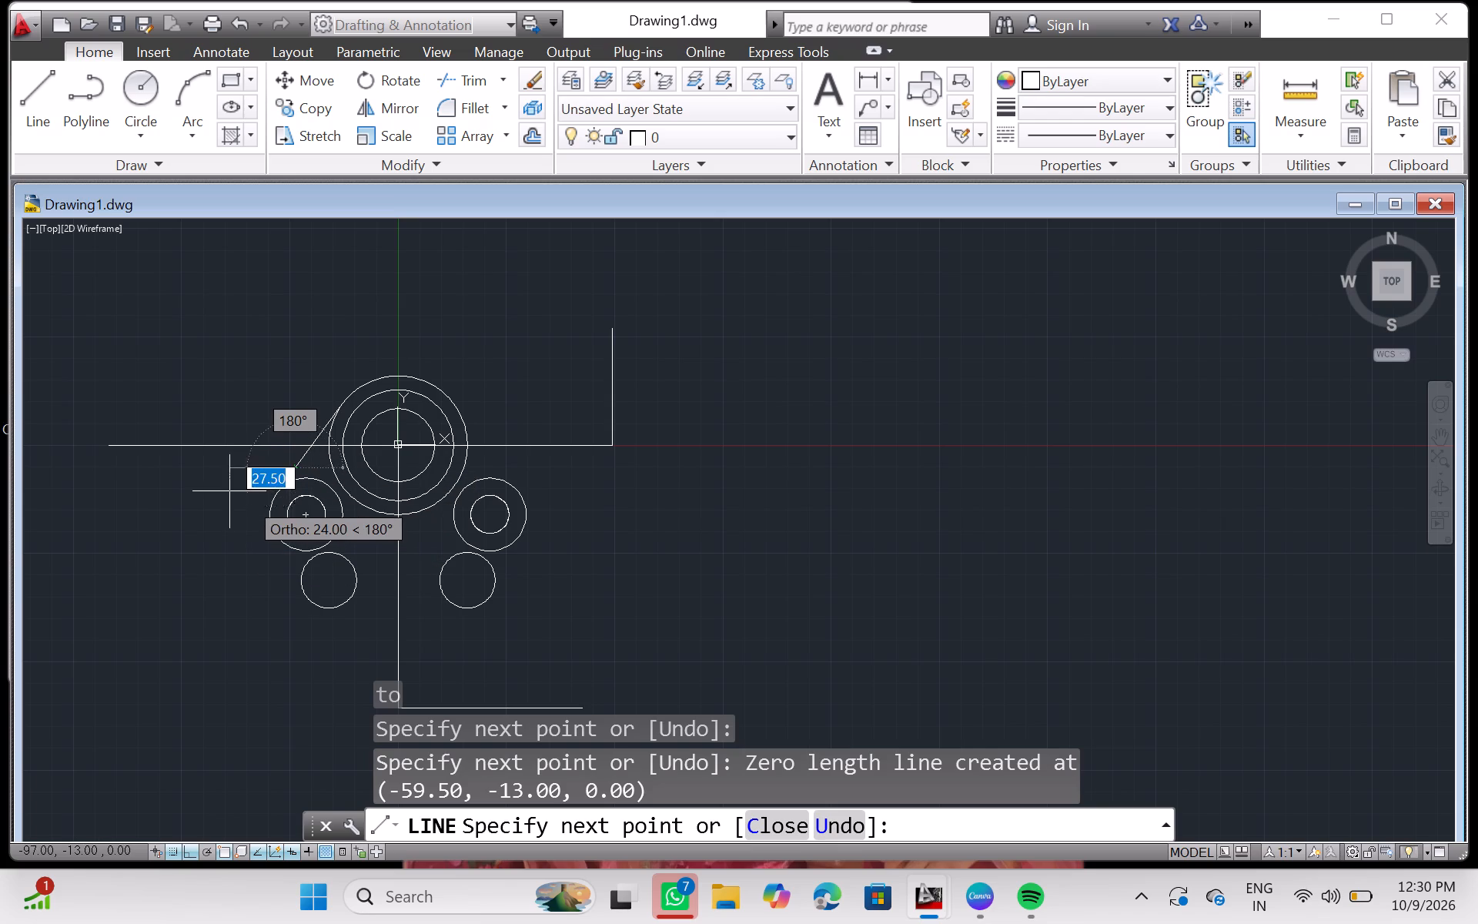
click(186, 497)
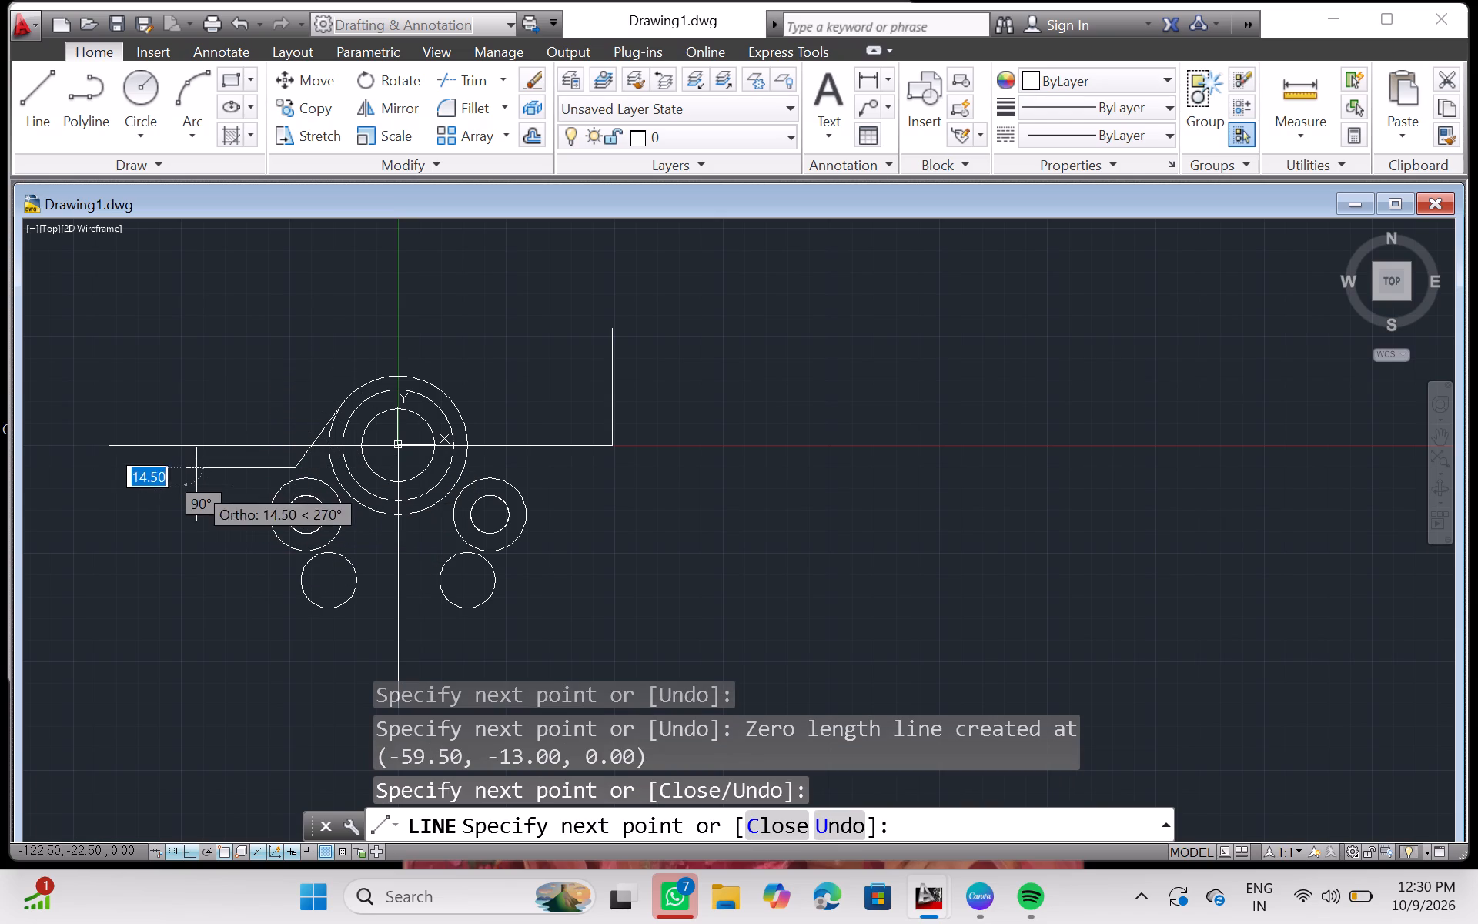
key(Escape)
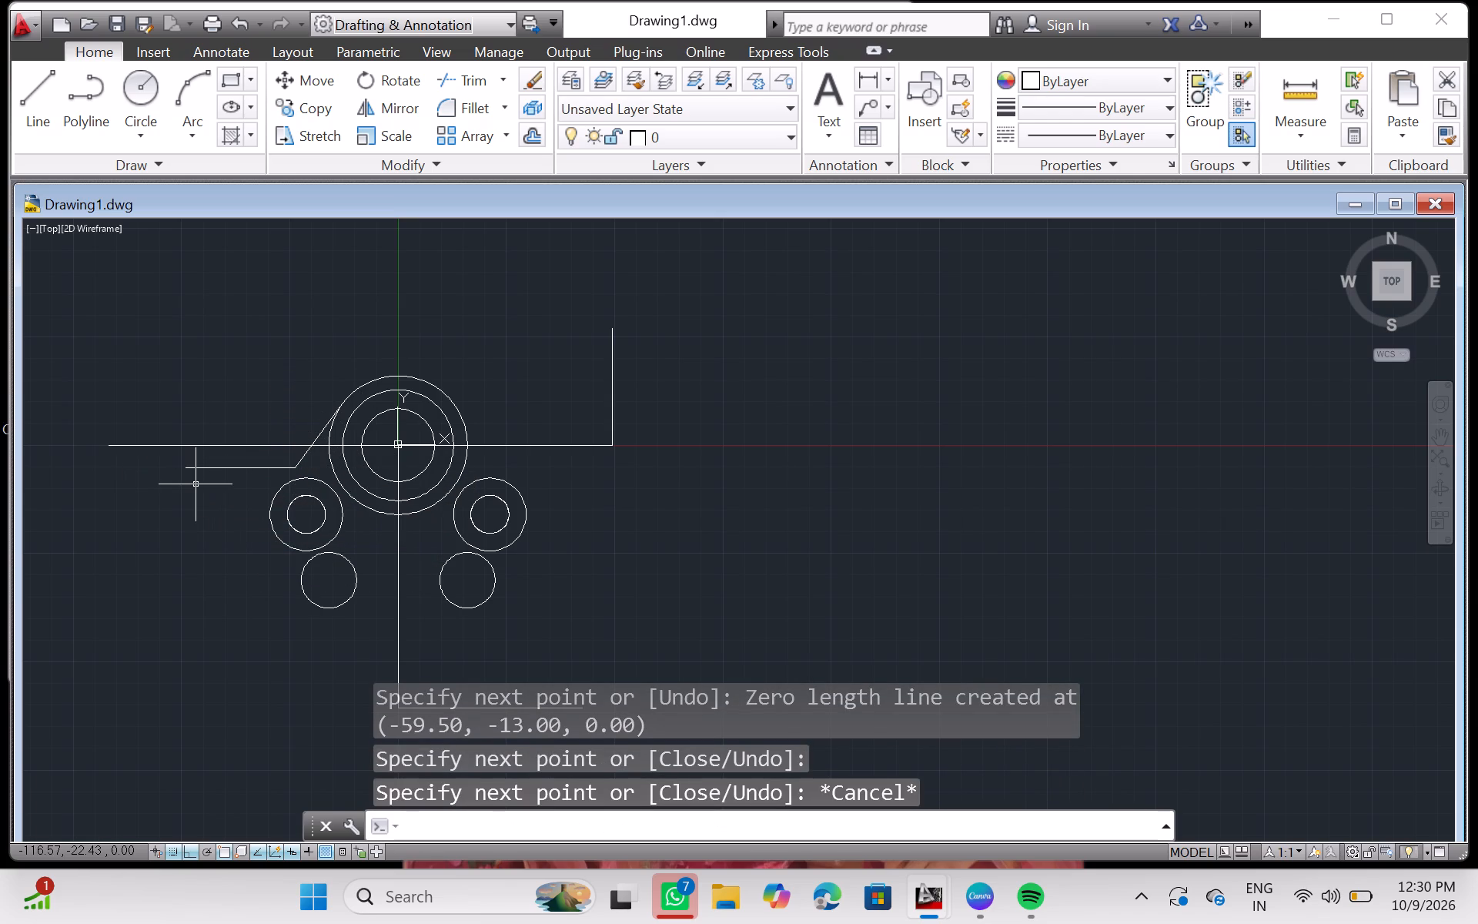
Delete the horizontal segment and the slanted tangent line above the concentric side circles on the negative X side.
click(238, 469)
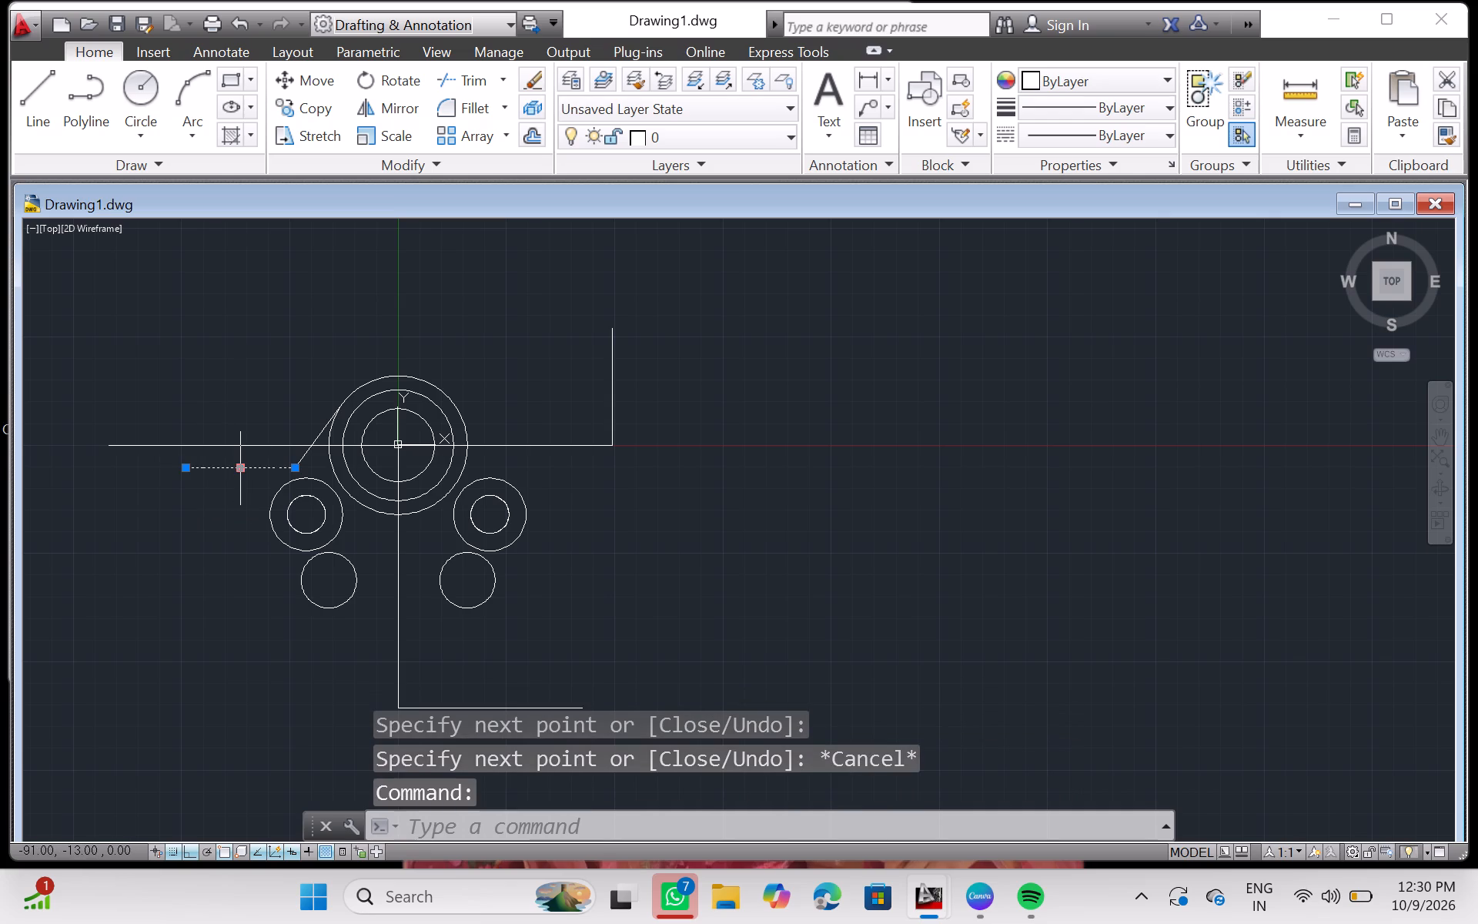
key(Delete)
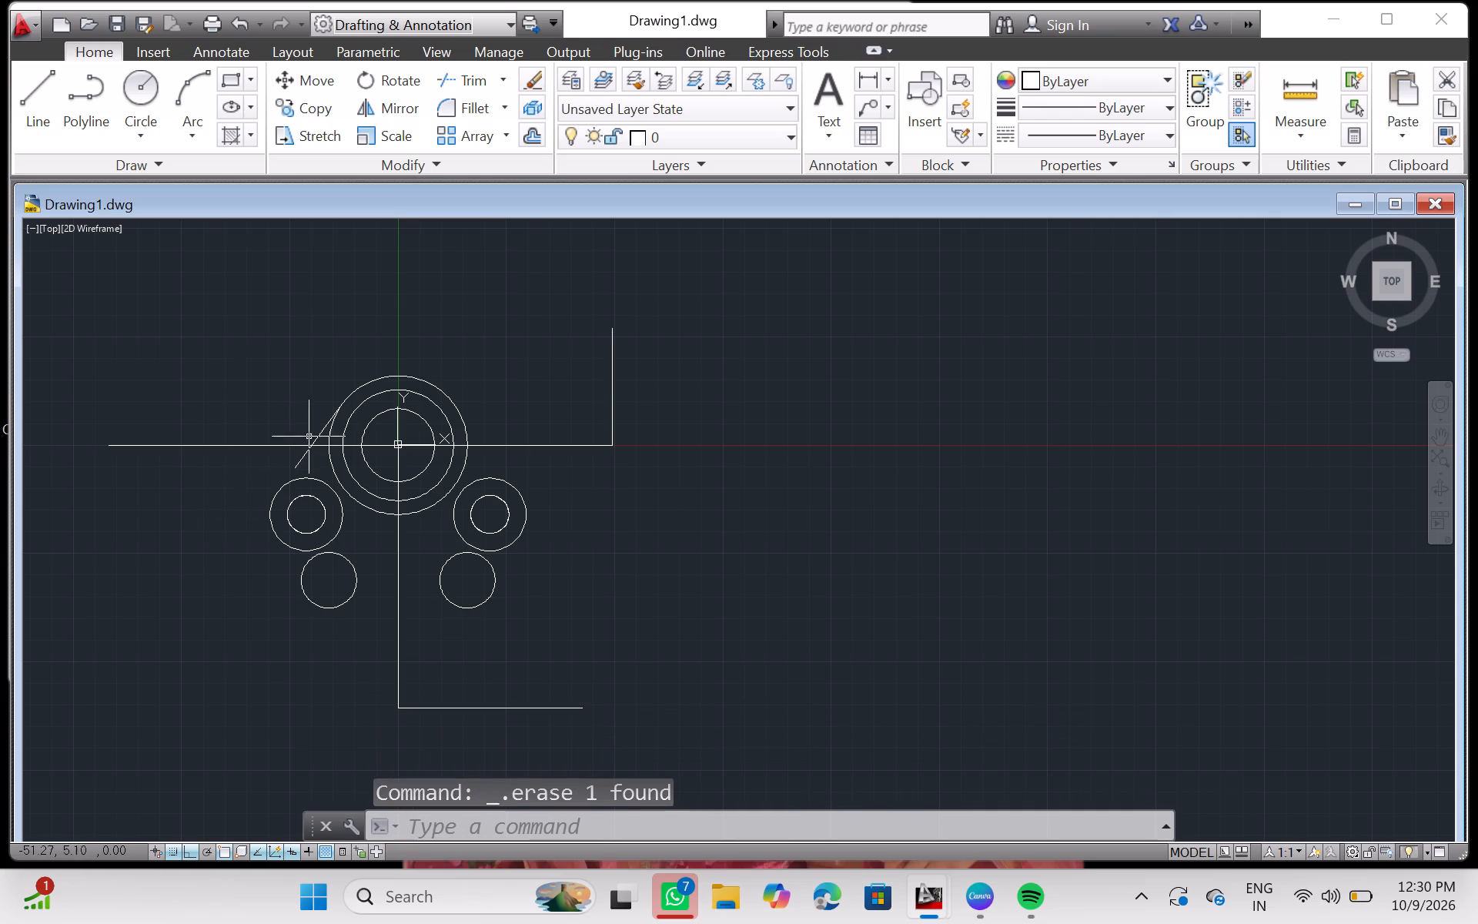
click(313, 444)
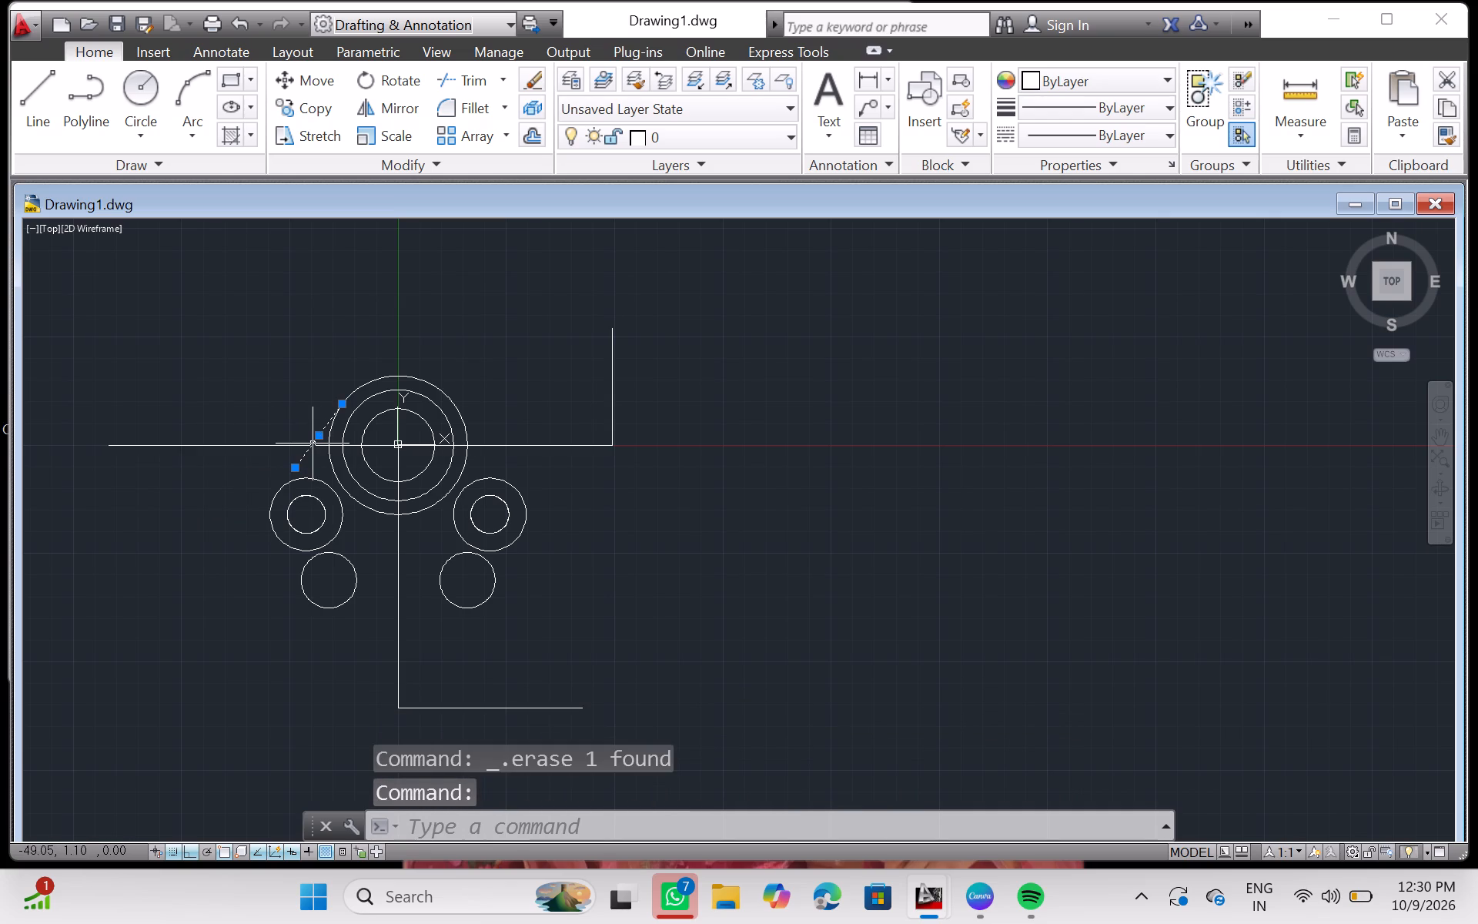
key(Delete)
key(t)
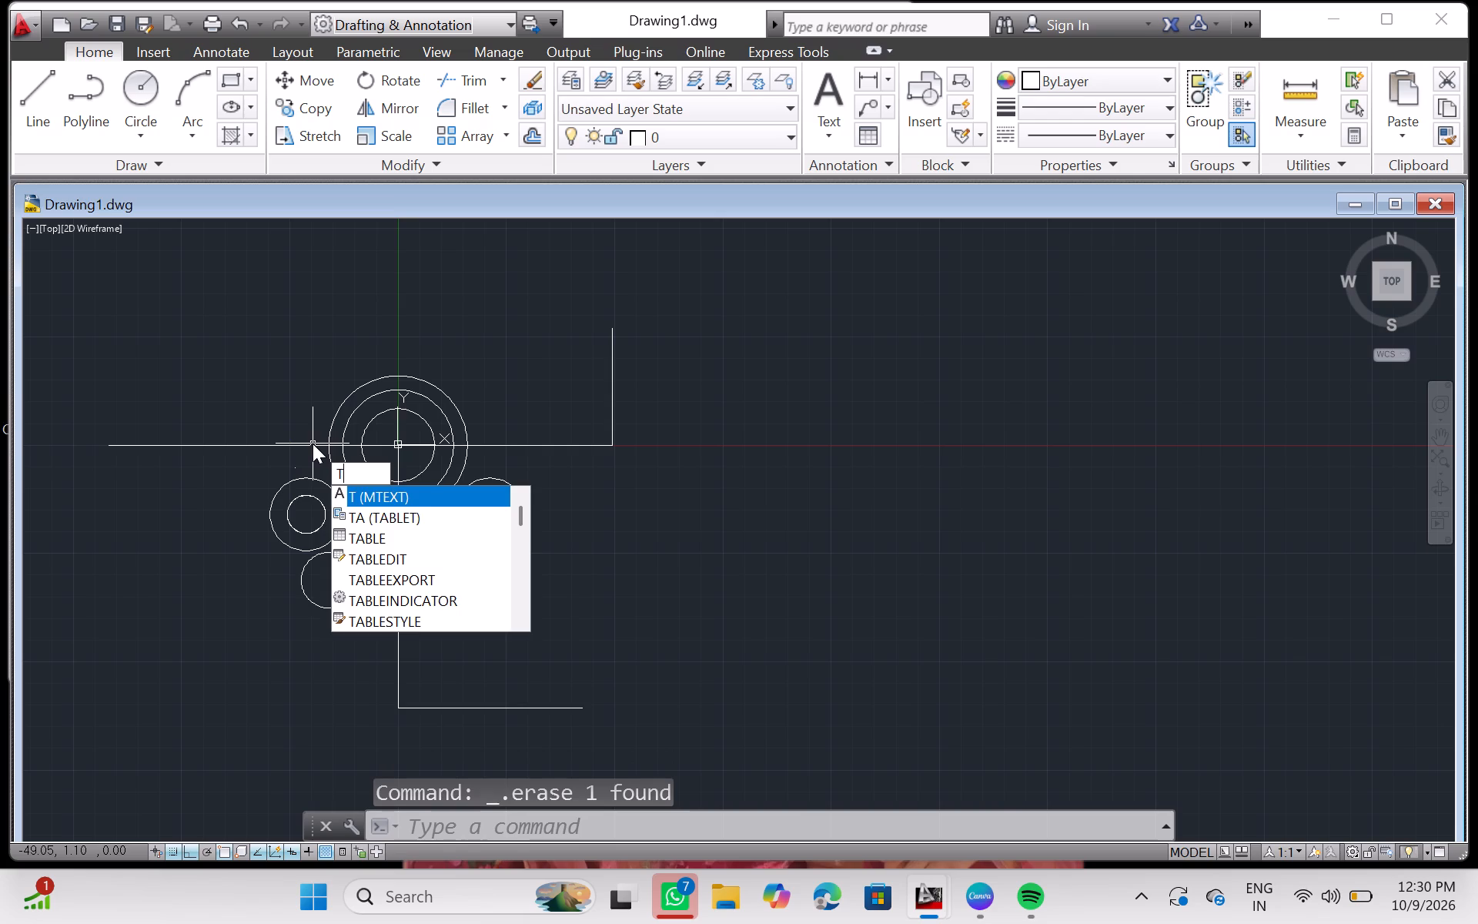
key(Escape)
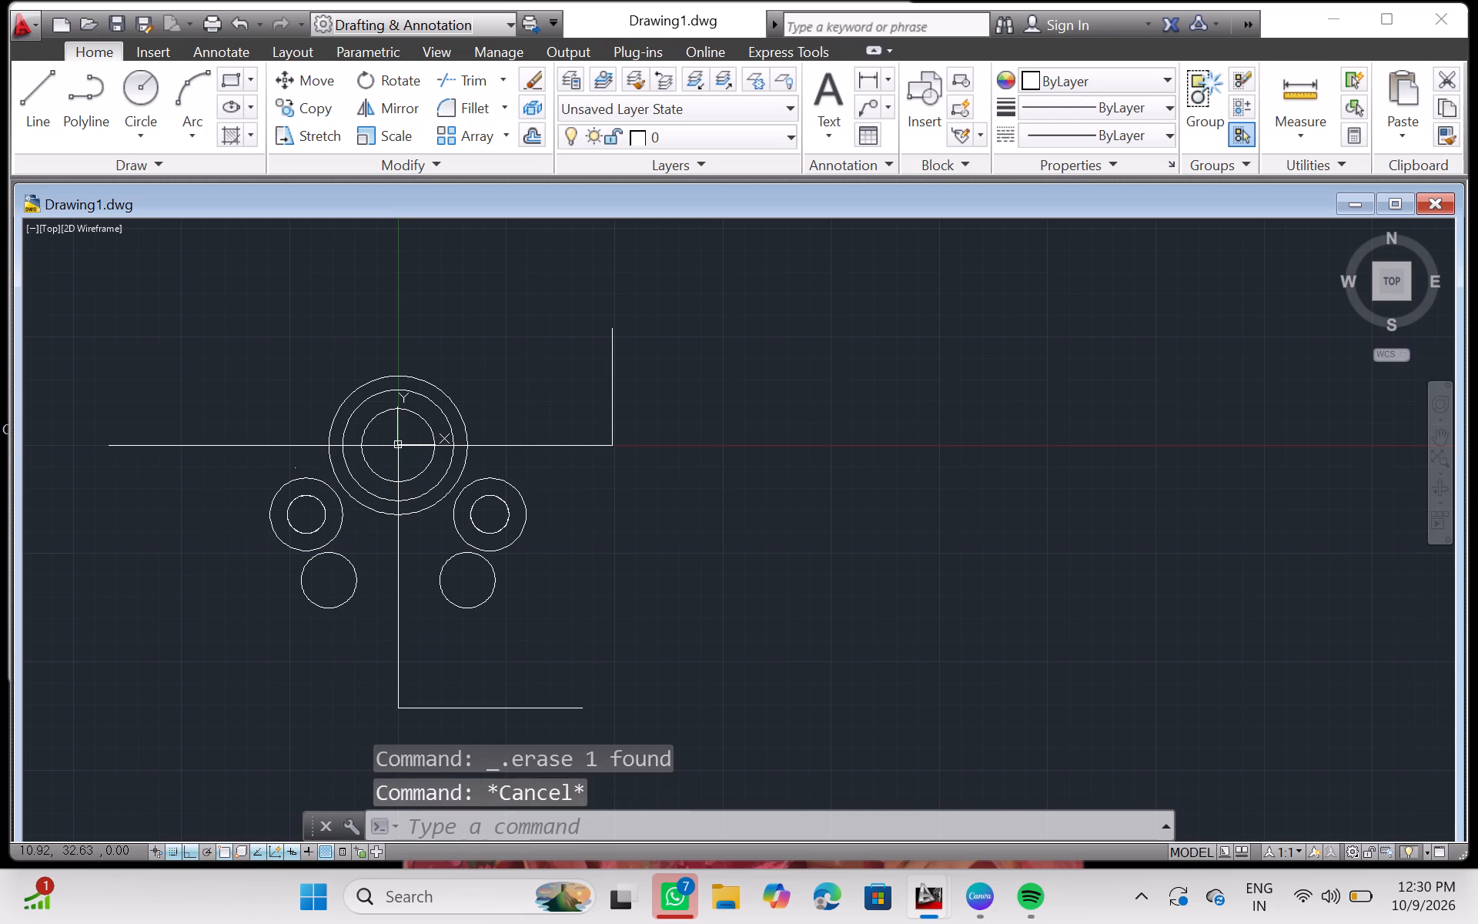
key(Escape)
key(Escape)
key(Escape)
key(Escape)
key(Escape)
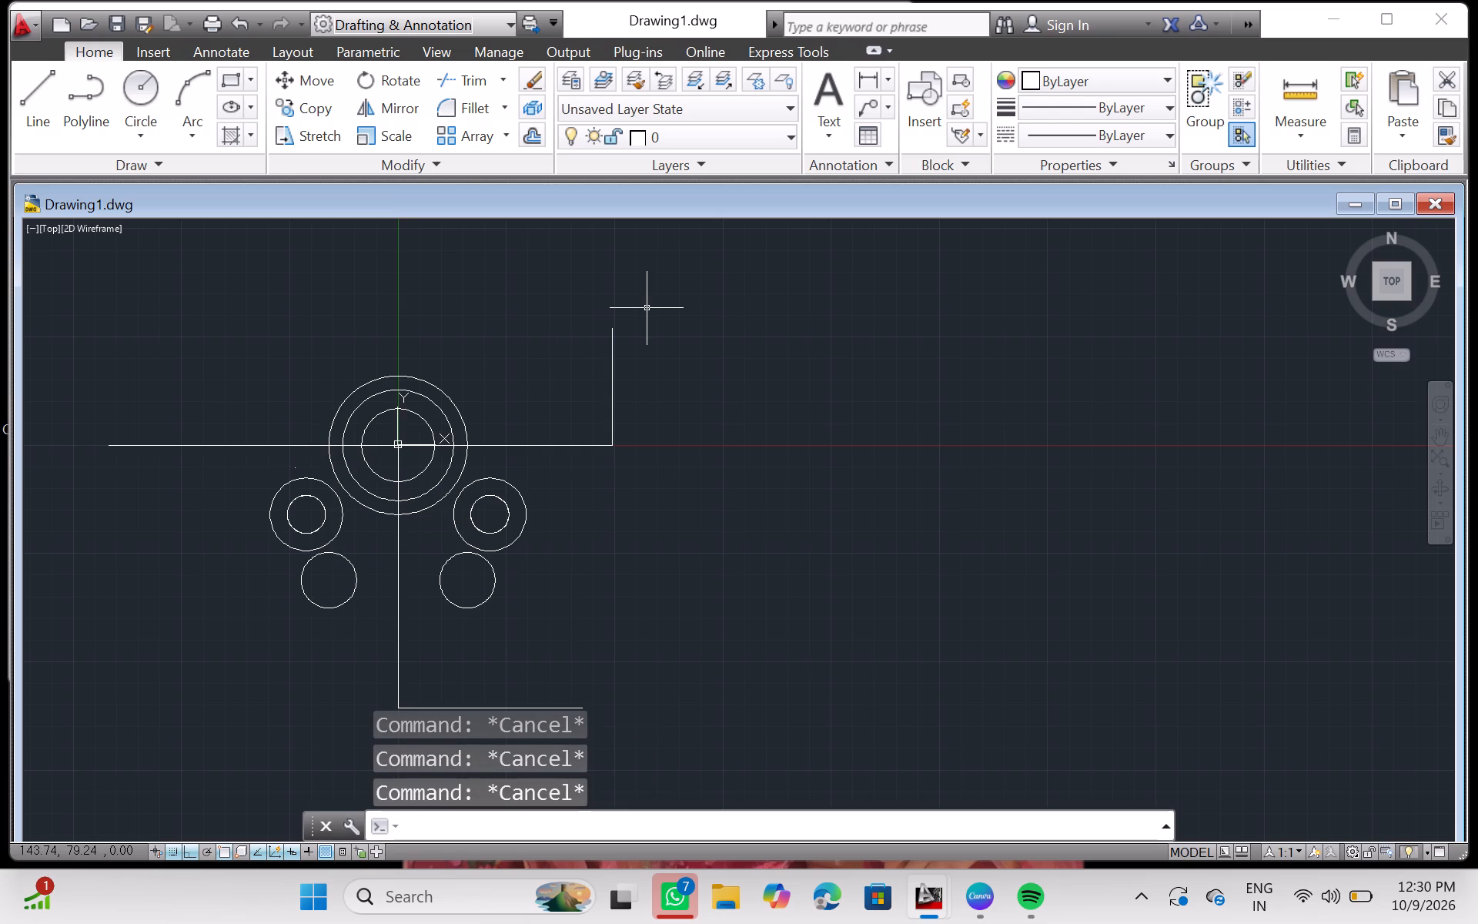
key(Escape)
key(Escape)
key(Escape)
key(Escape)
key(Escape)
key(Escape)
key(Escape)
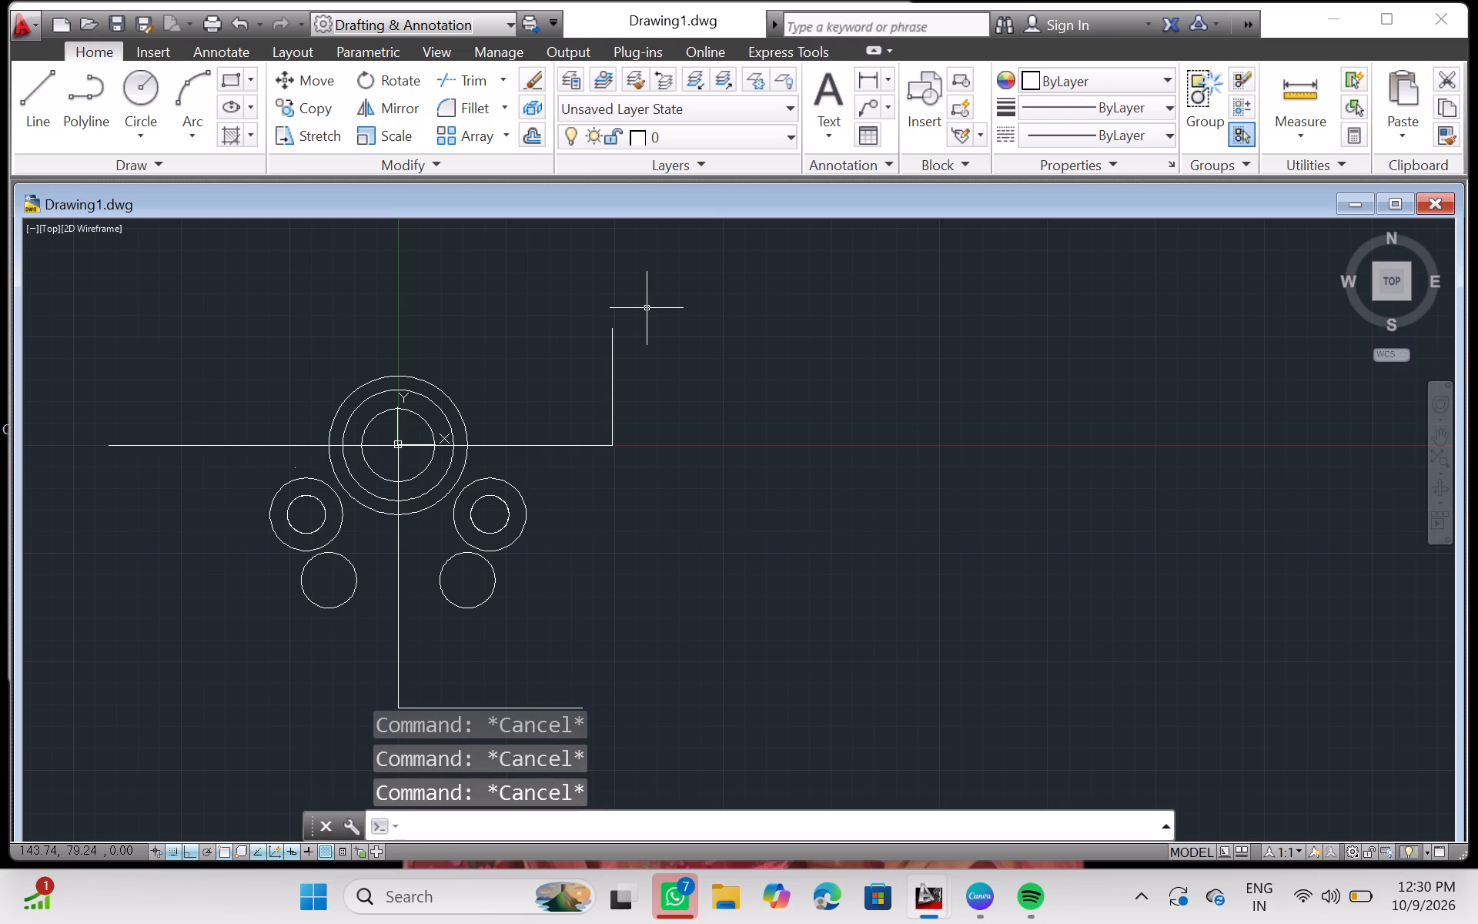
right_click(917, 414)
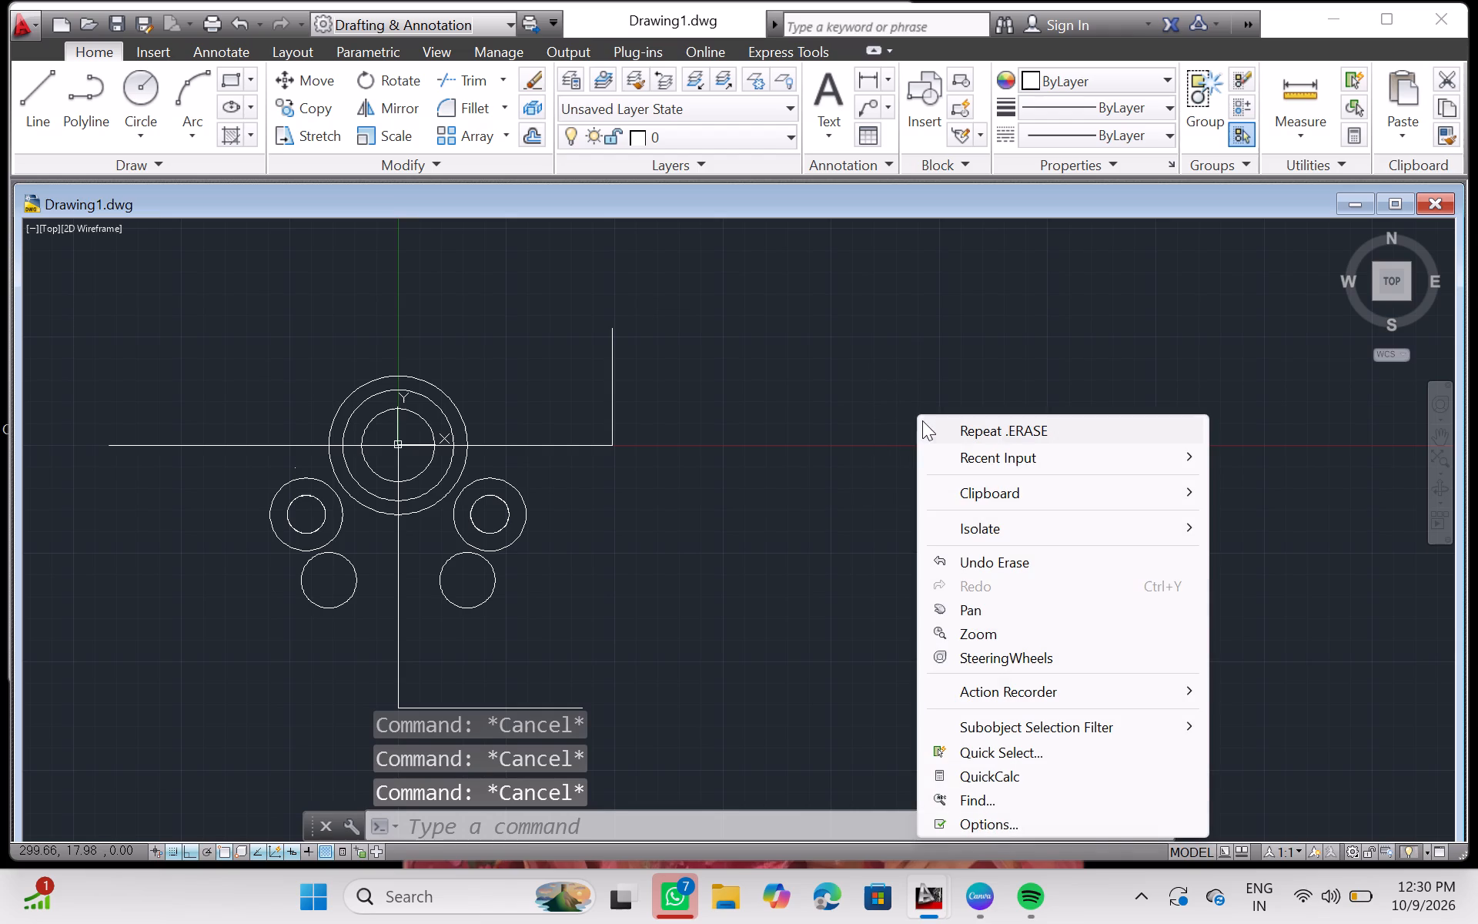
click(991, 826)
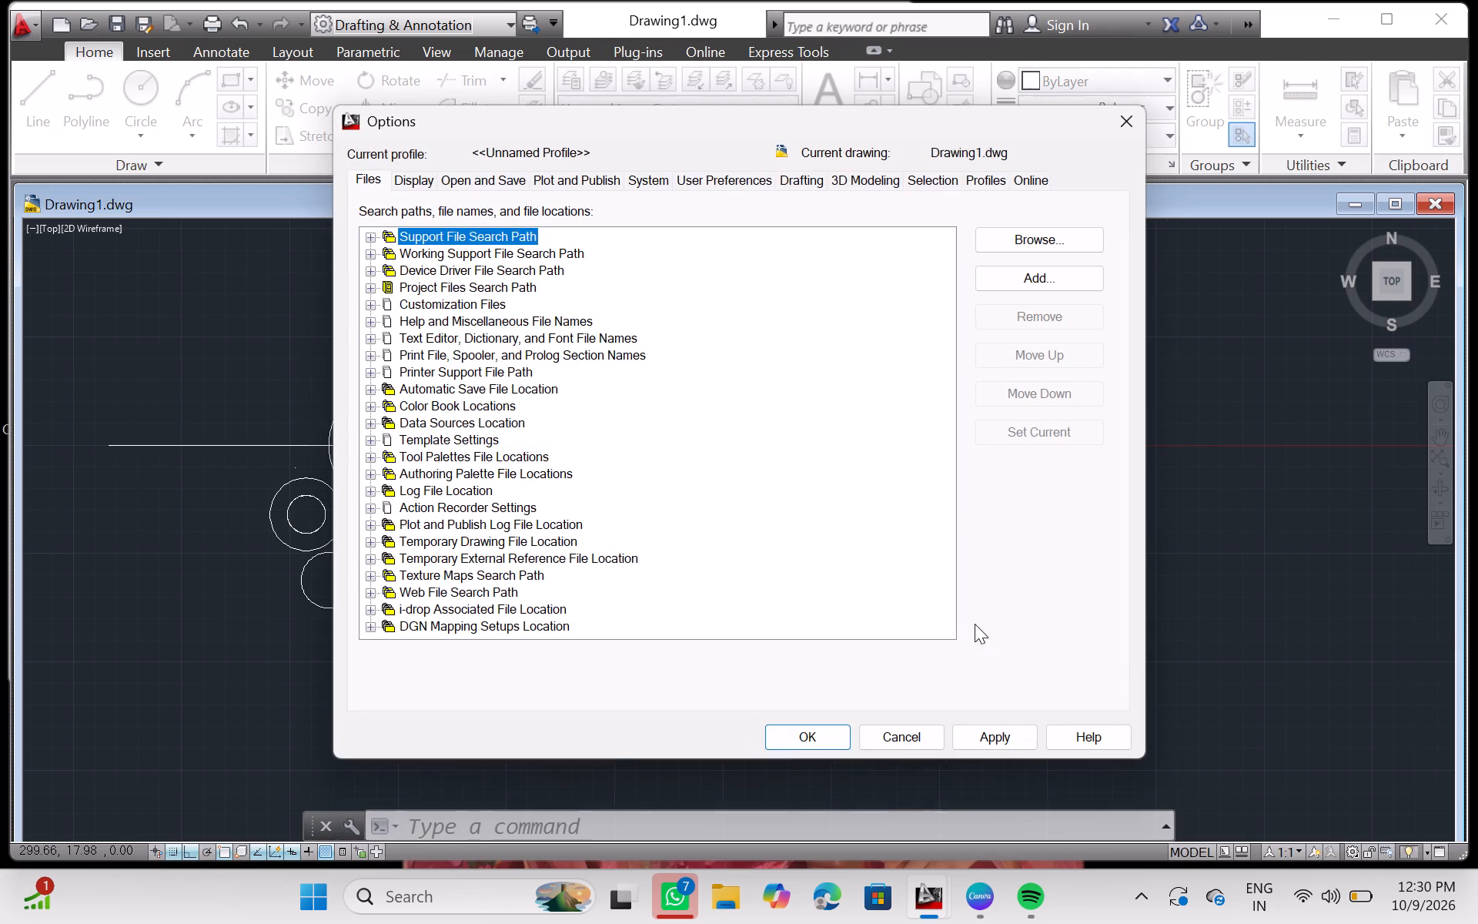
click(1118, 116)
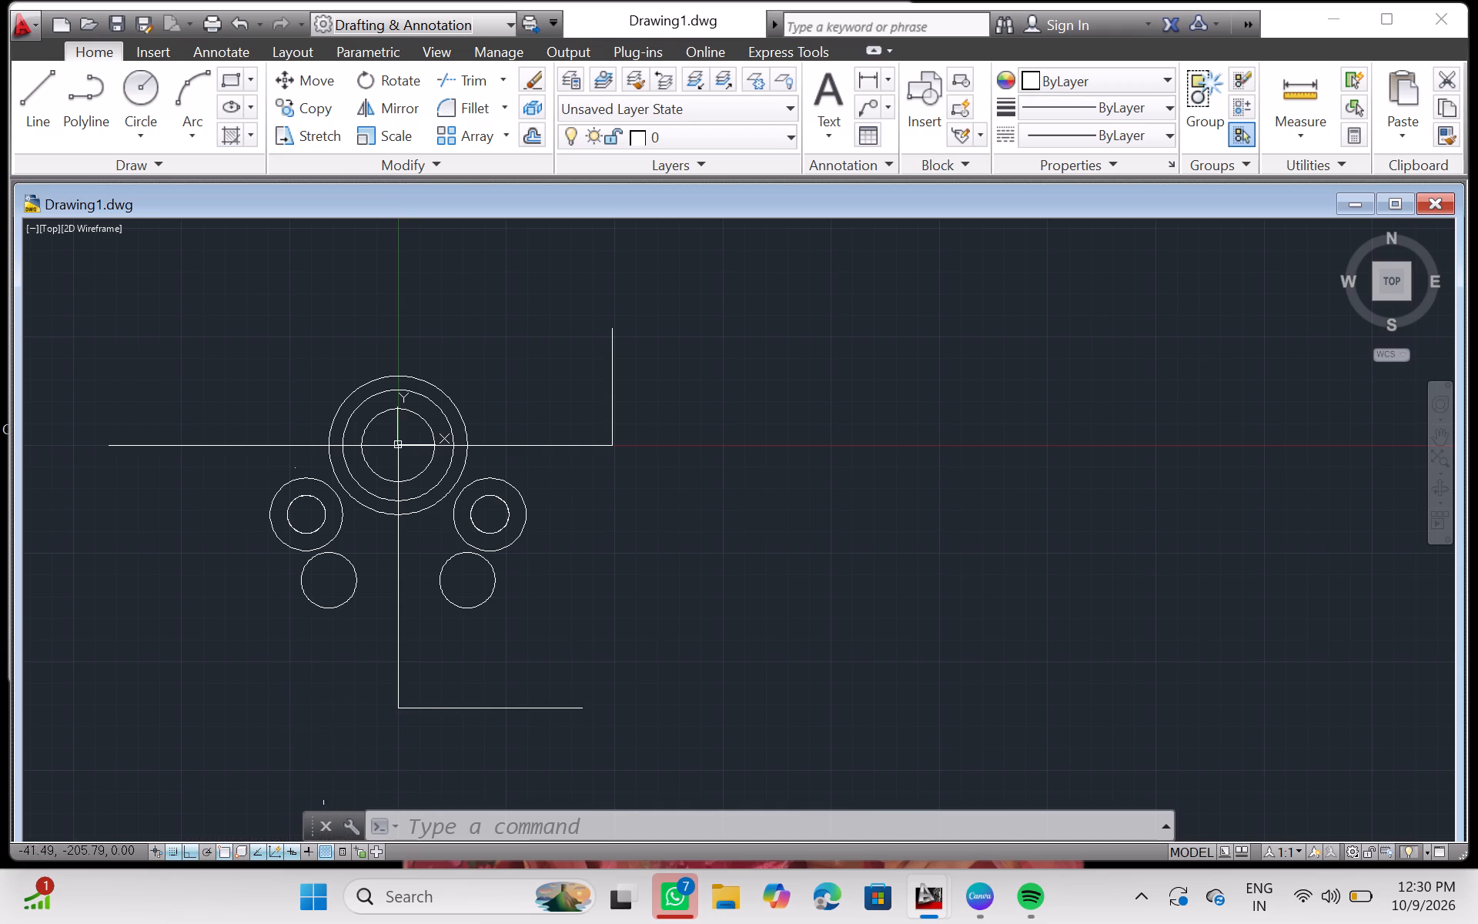
Turn Ortho Mode off and show the drafting toggles as text labels instead of icons.
click(187, 849)
right_click(187, 849)
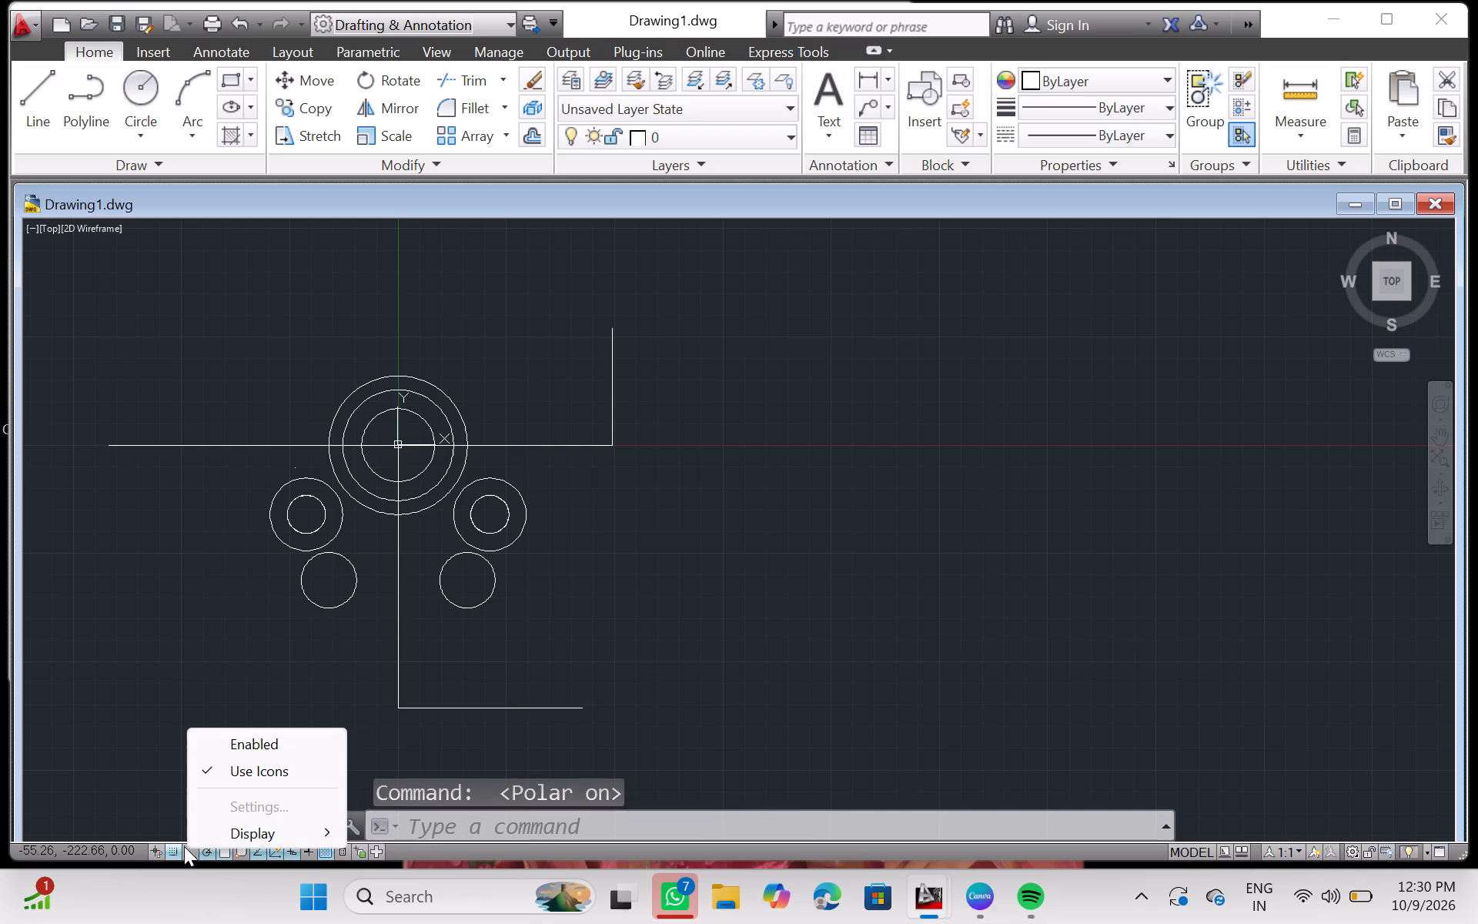
click(266, 771)
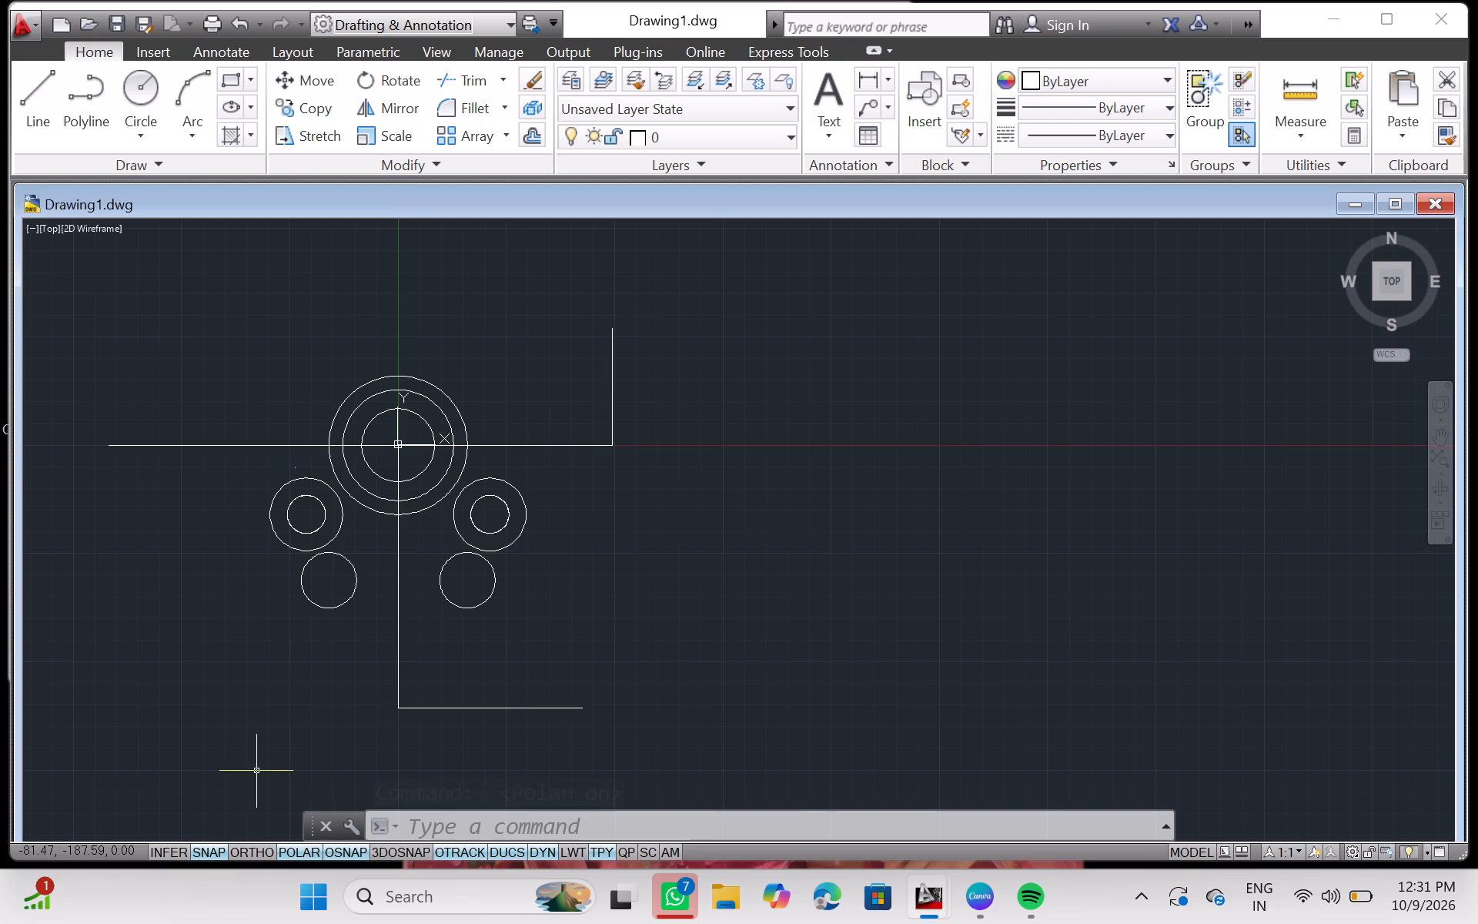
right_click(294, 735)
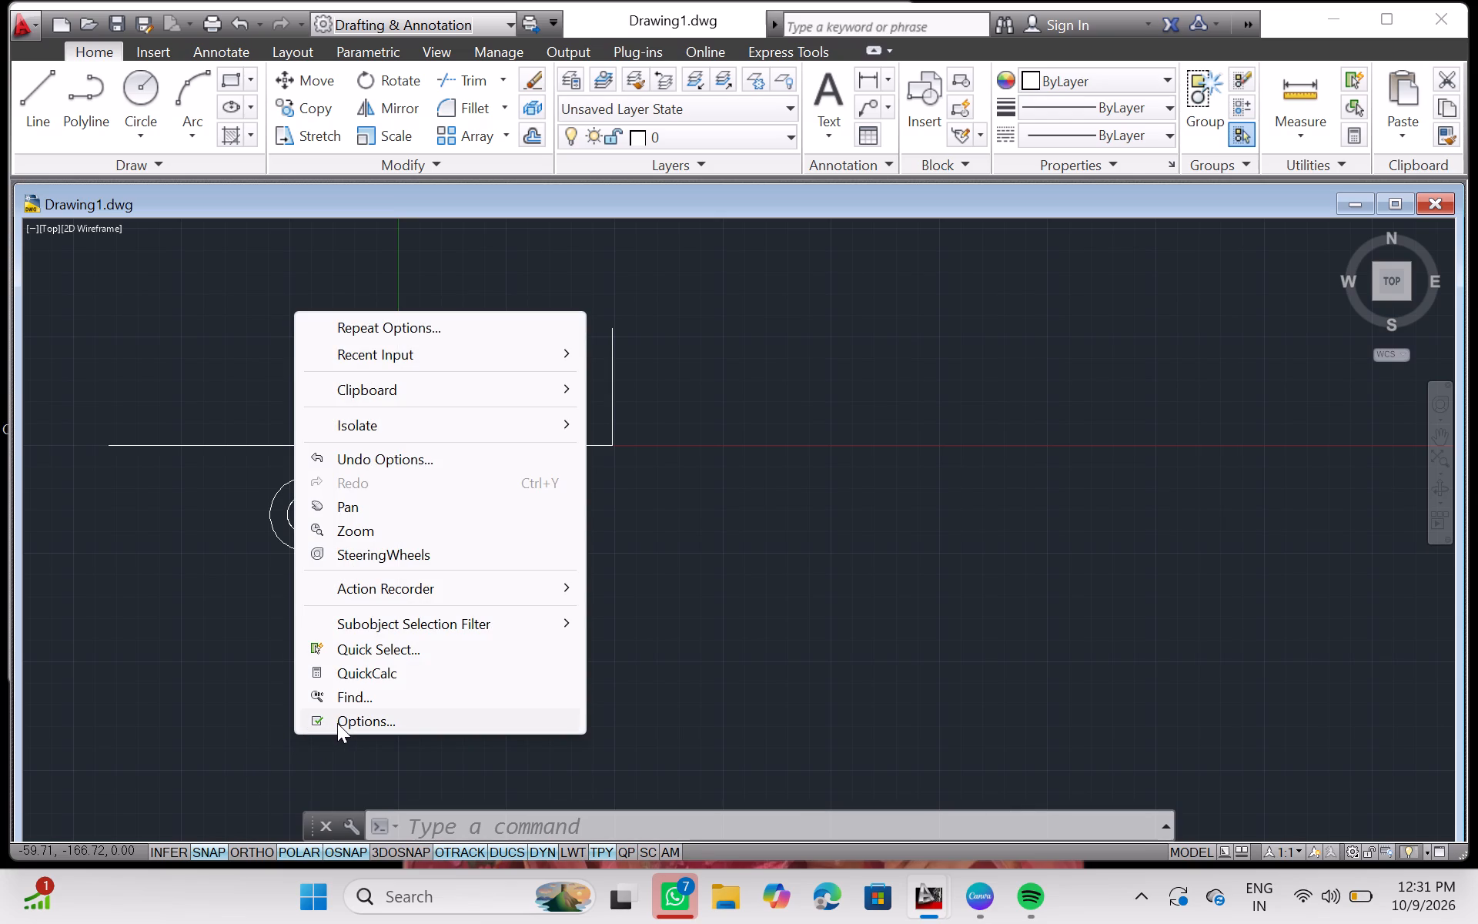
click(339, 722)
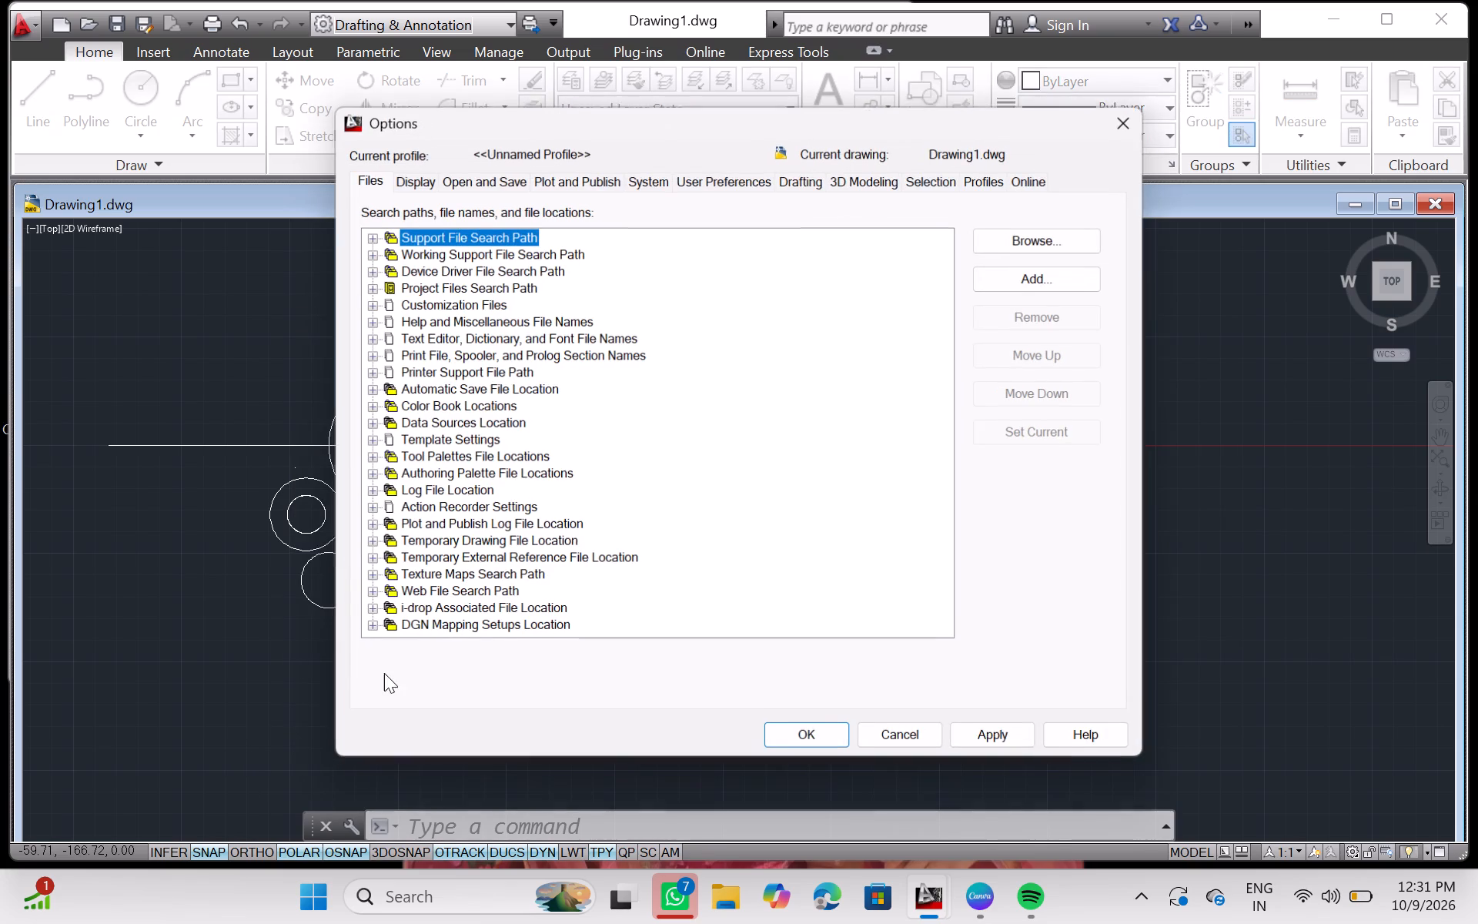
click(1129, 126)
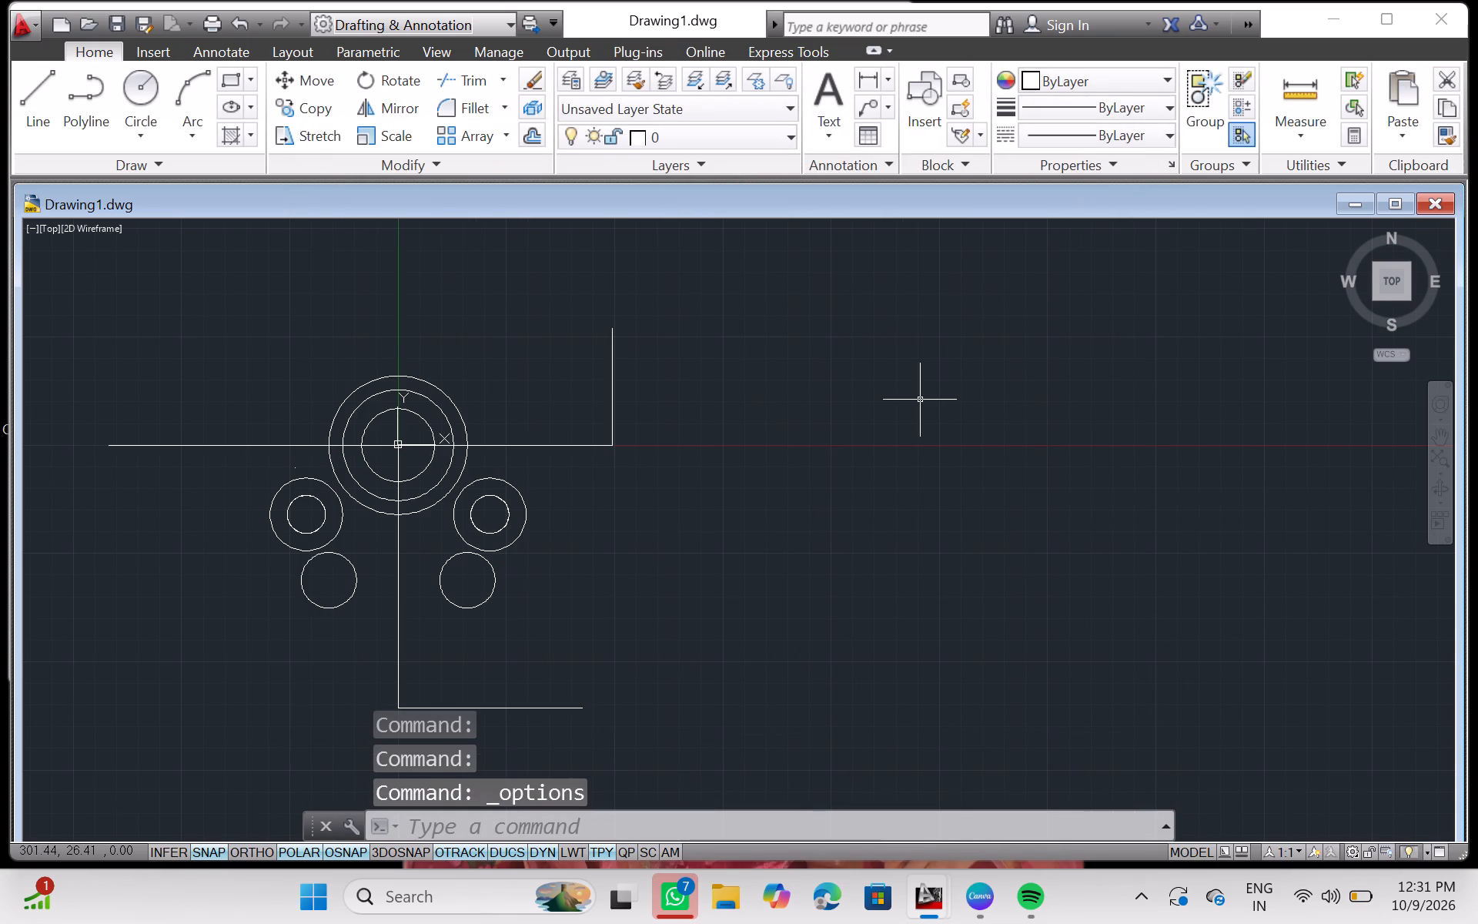
Draw a line tangent from the largest central circle to the outer negative-X side circle, continuing with slanted and vertical segments ending at about (-74.5, 20).
key(l)
key(Return)
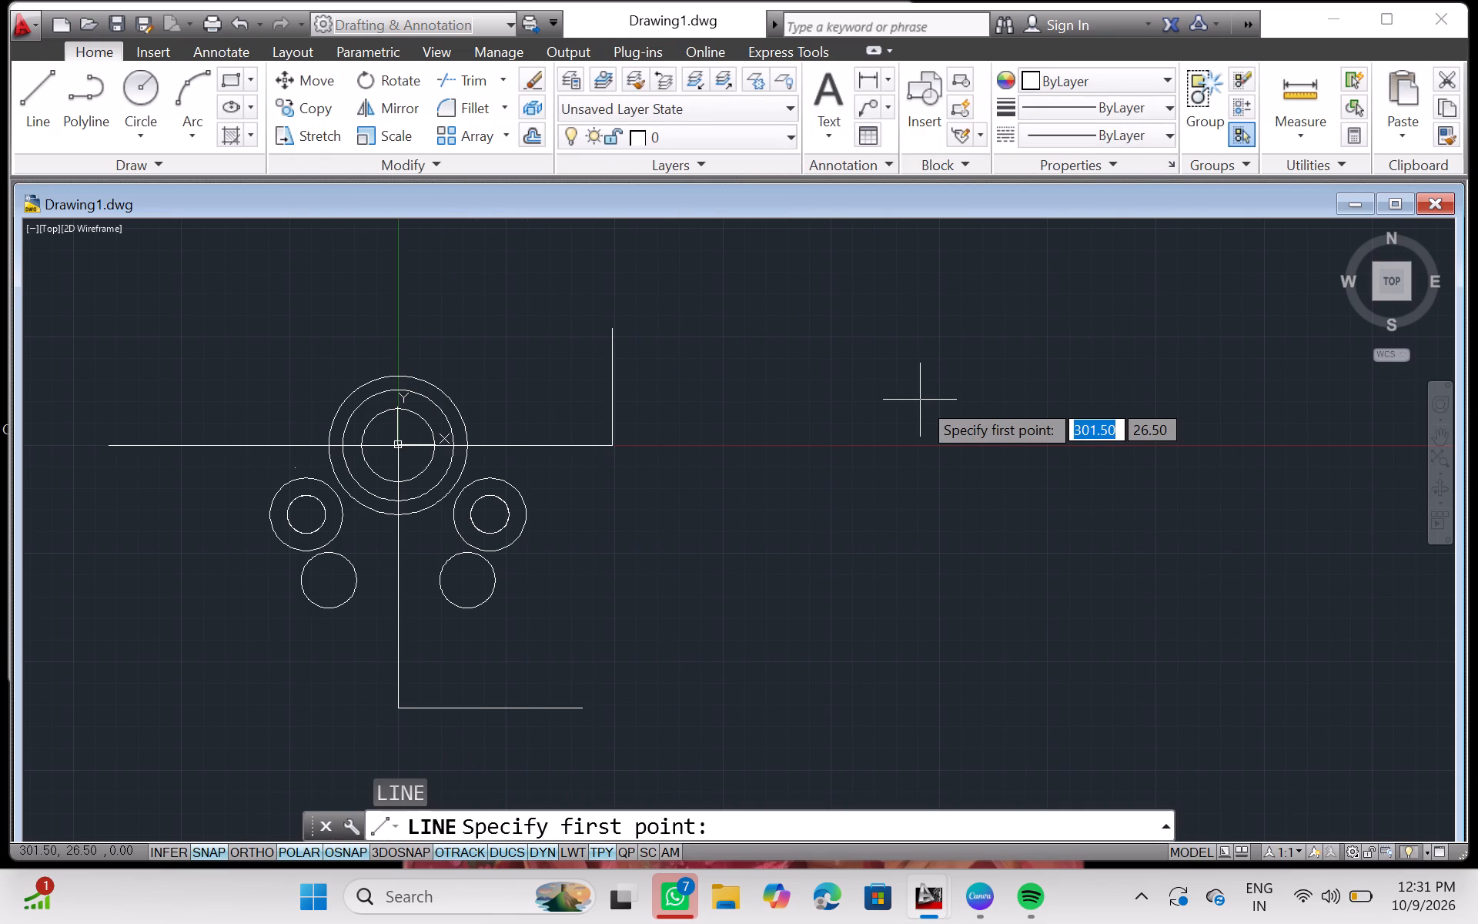
key(BackSpace)
text(tangent)
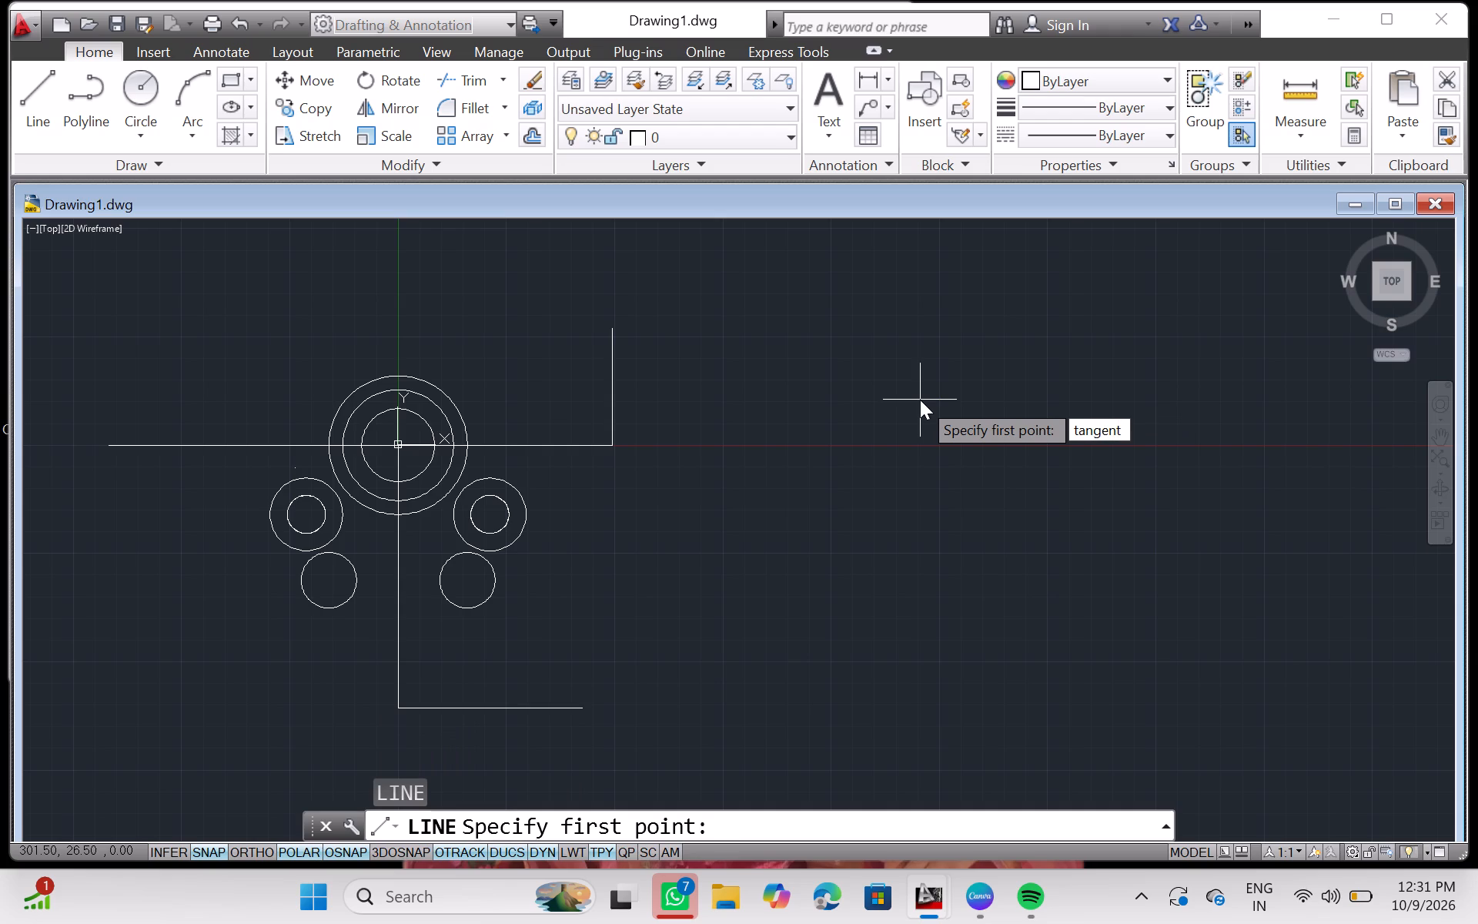
key(Return)
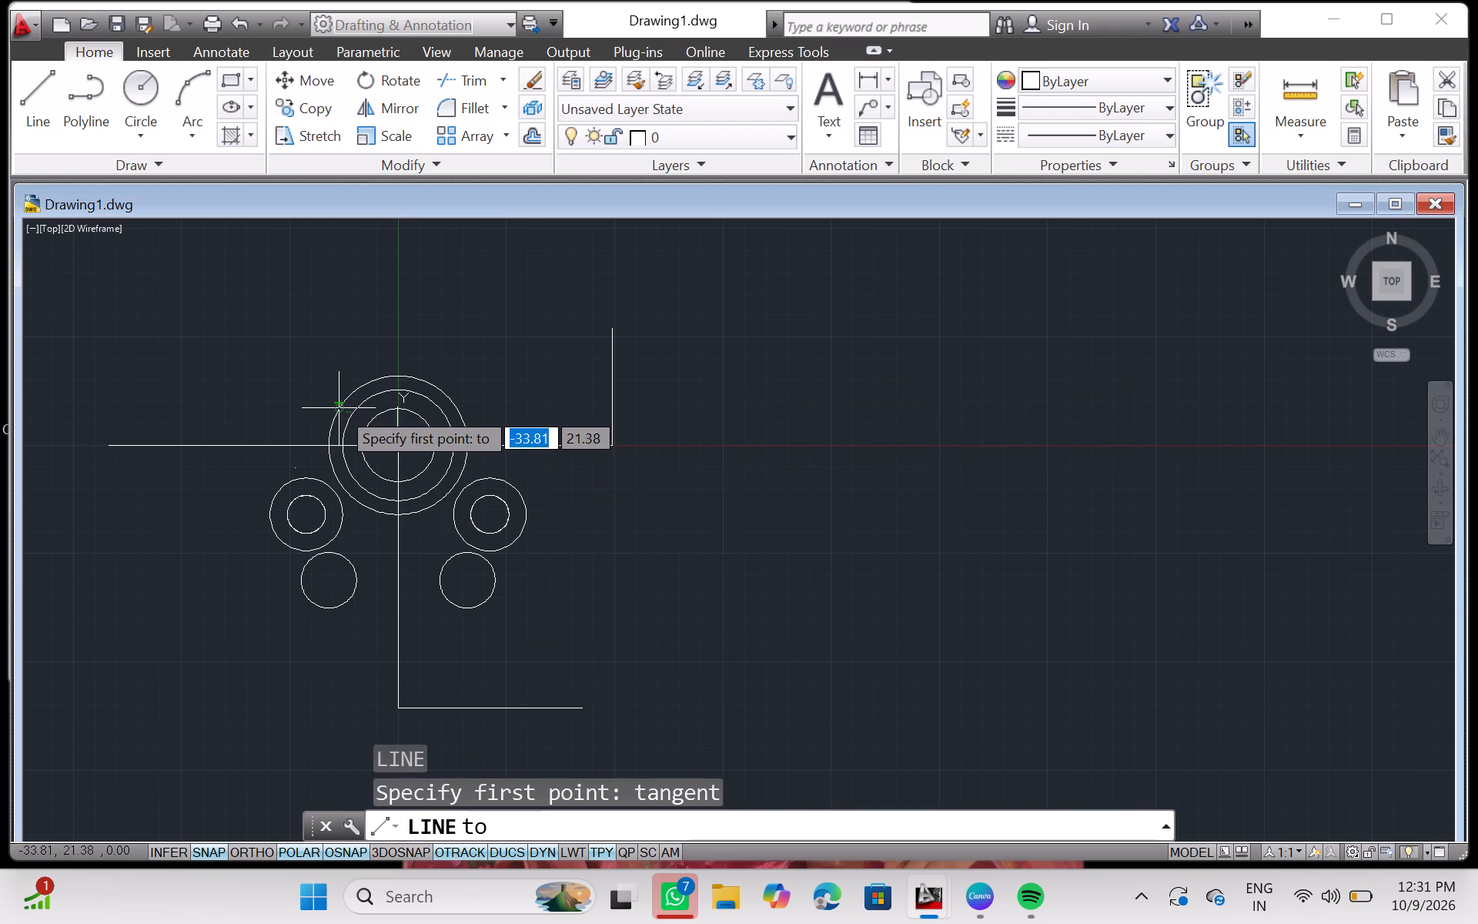
drag(339, 408, 287, 477)
click(286, 478)
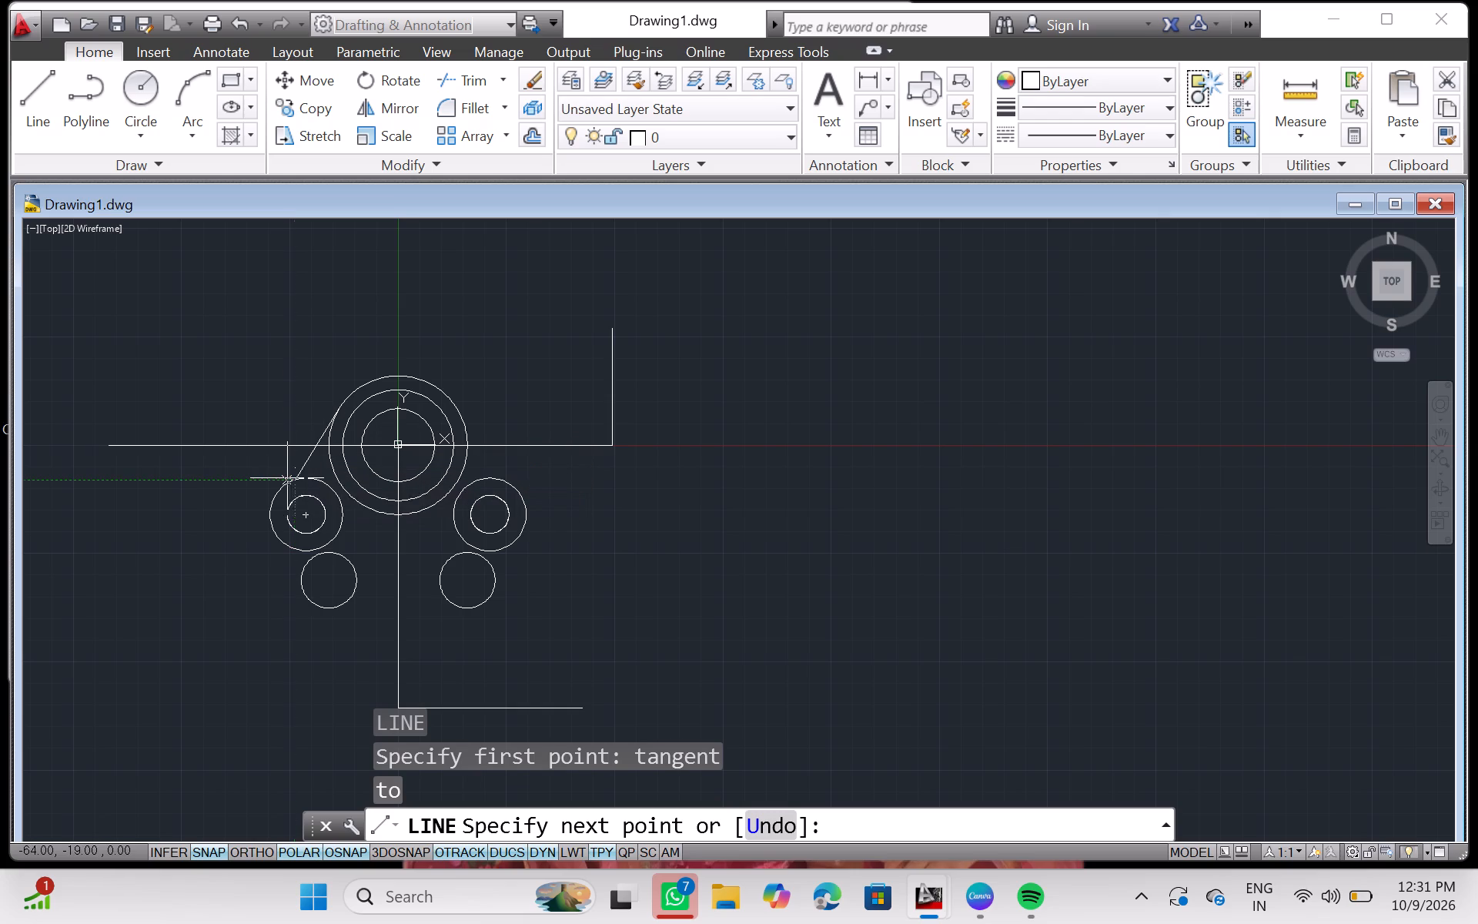
click(269, 433)
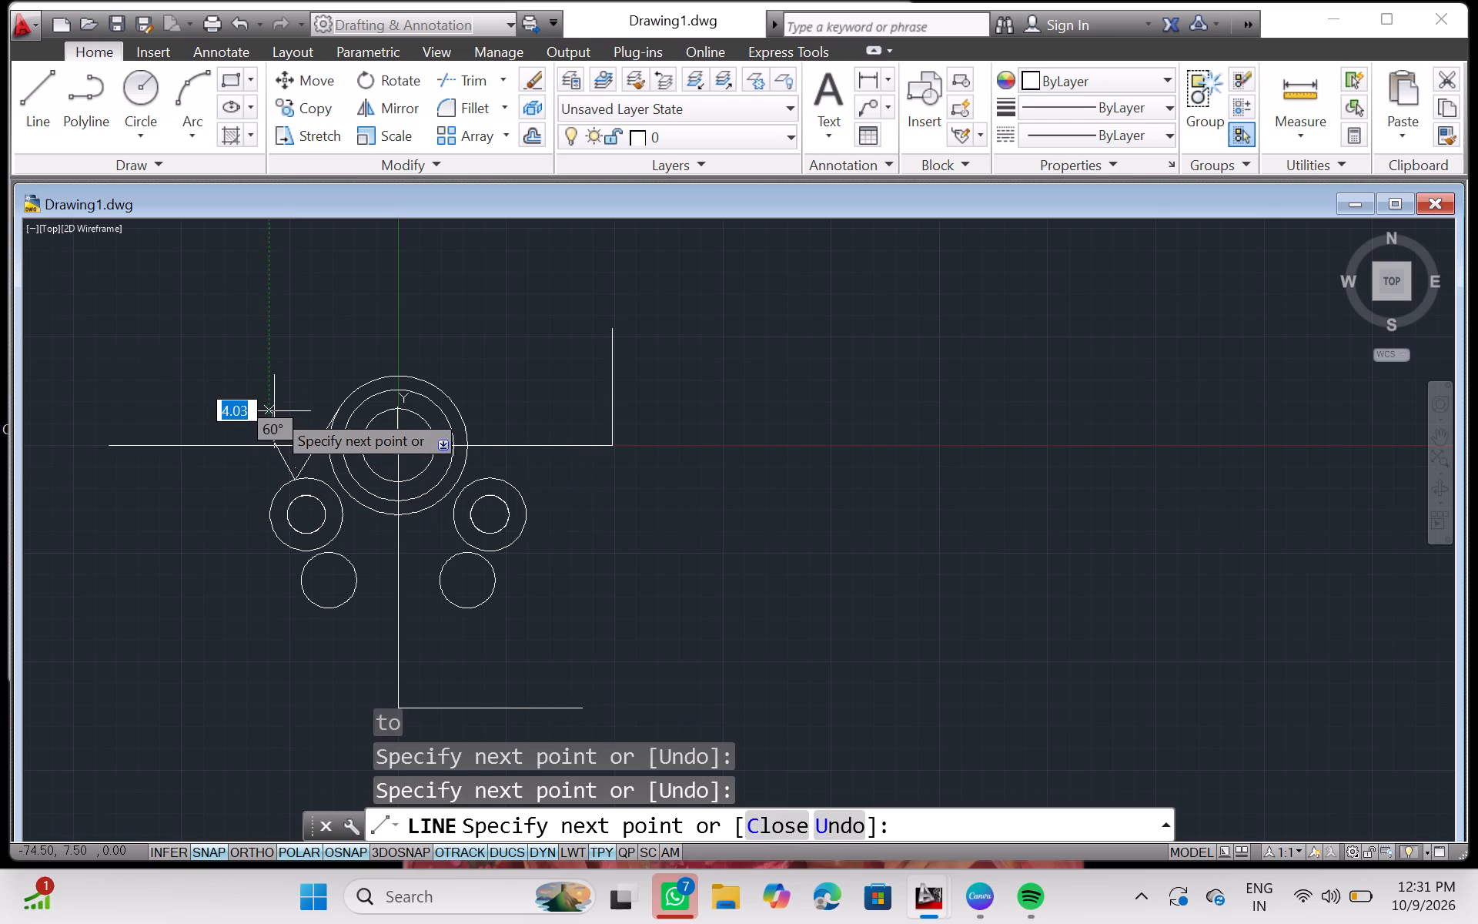
click(274, 410)
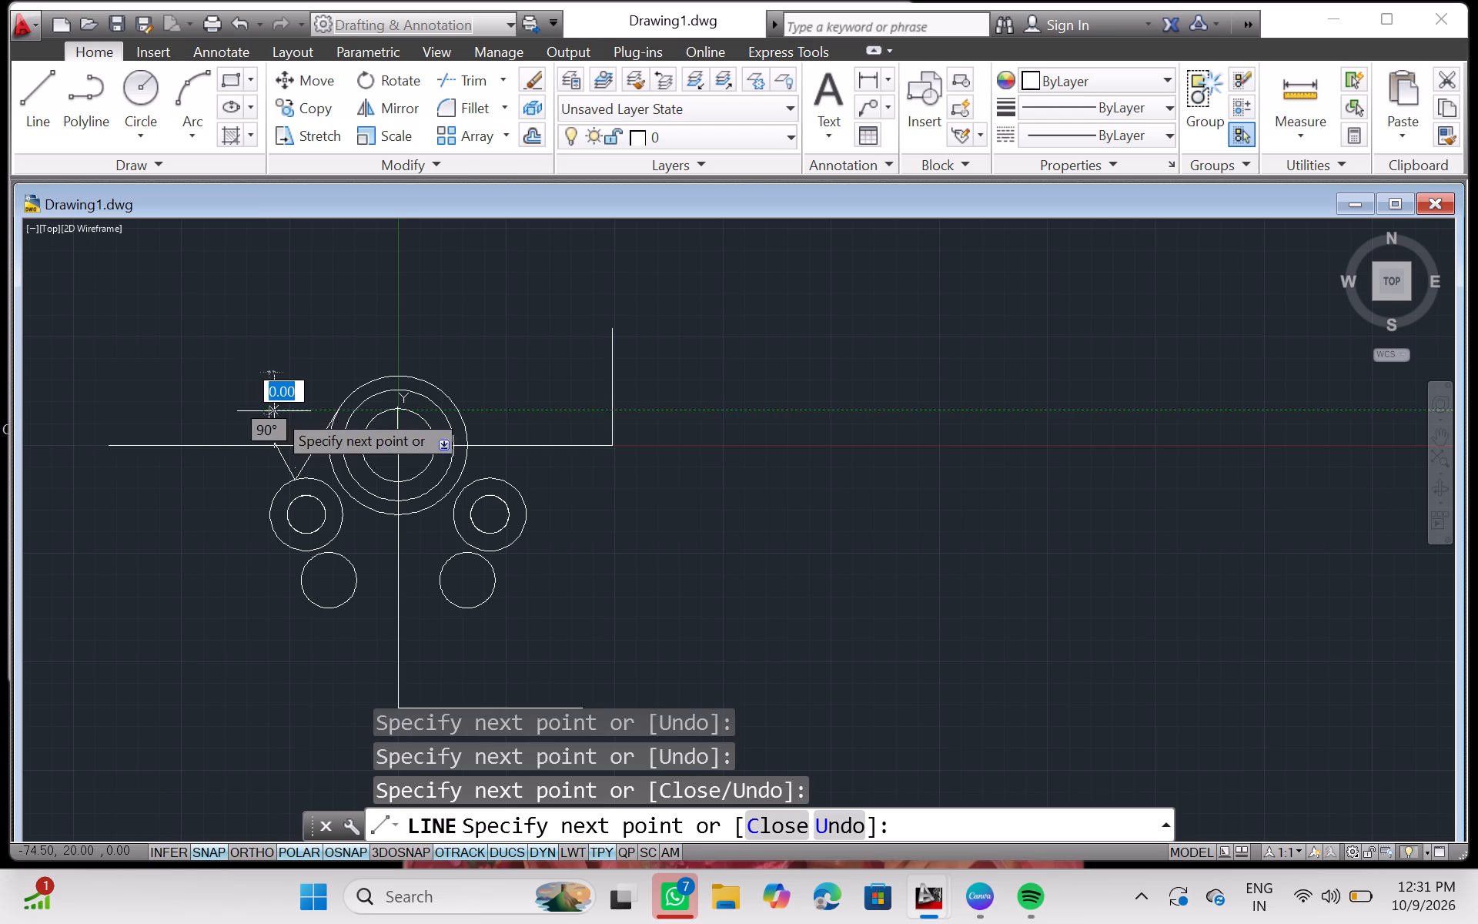
key(Escape)
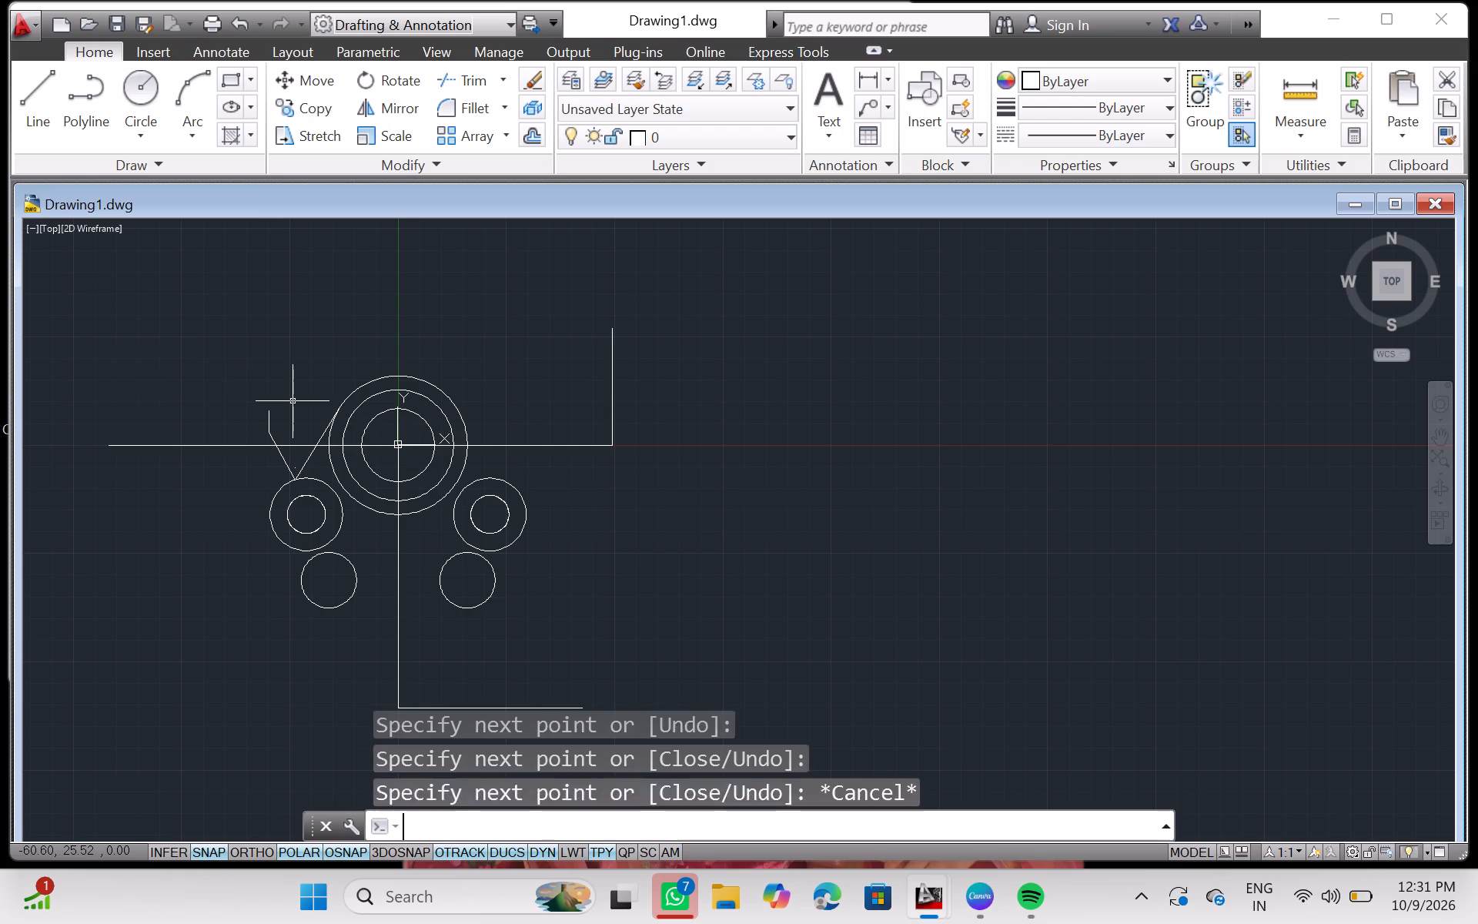
key(Escape)
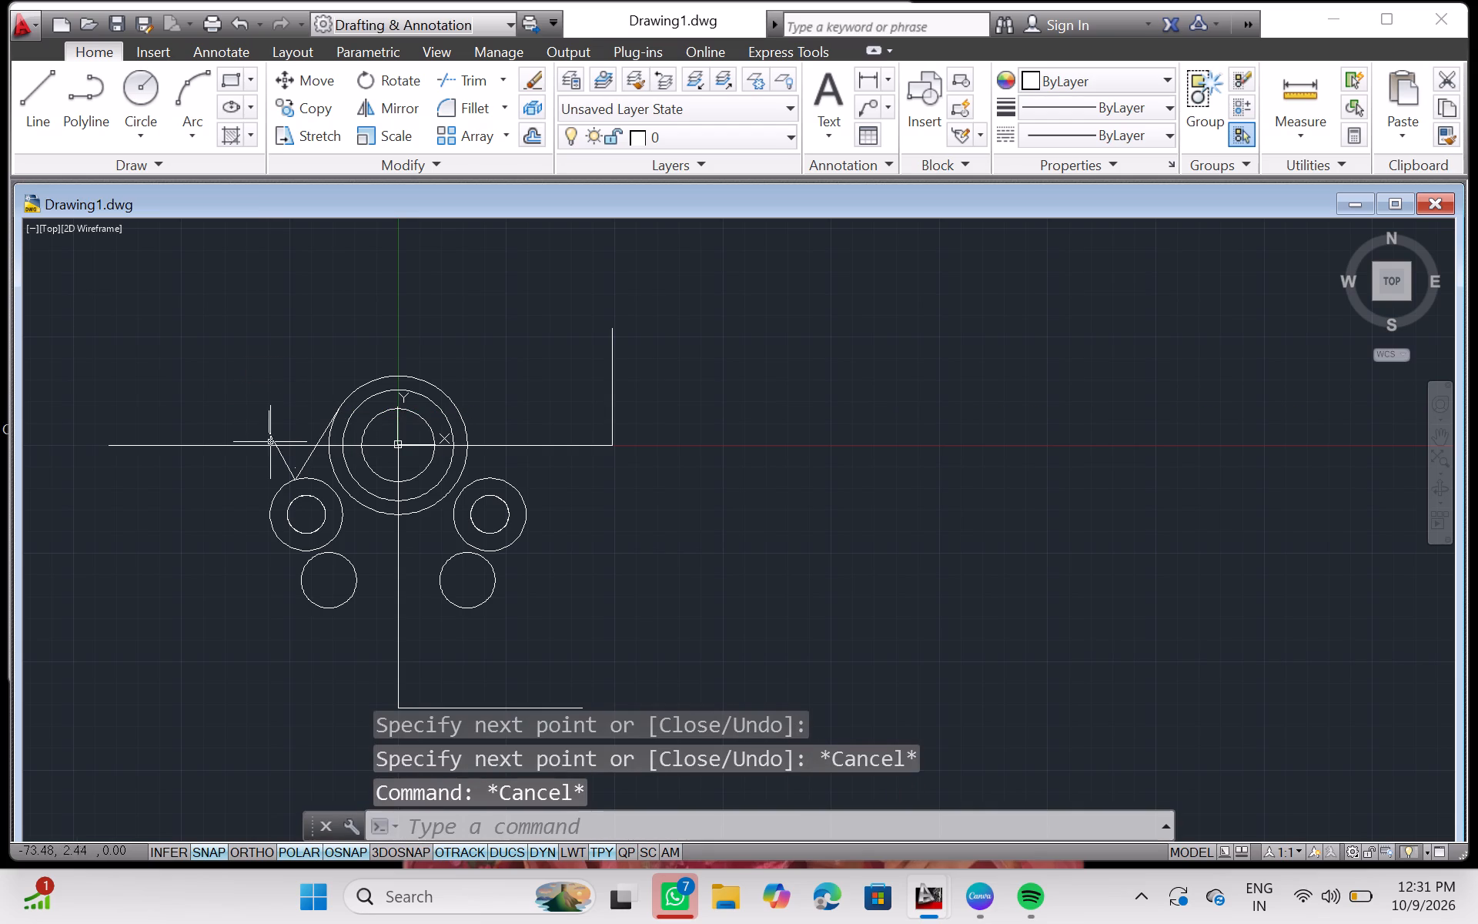
Delete the slanted, vertical and tangent lines above the negative-X side circles, including the tiny leftover segment there.
click(273, 438)
key(Delete)
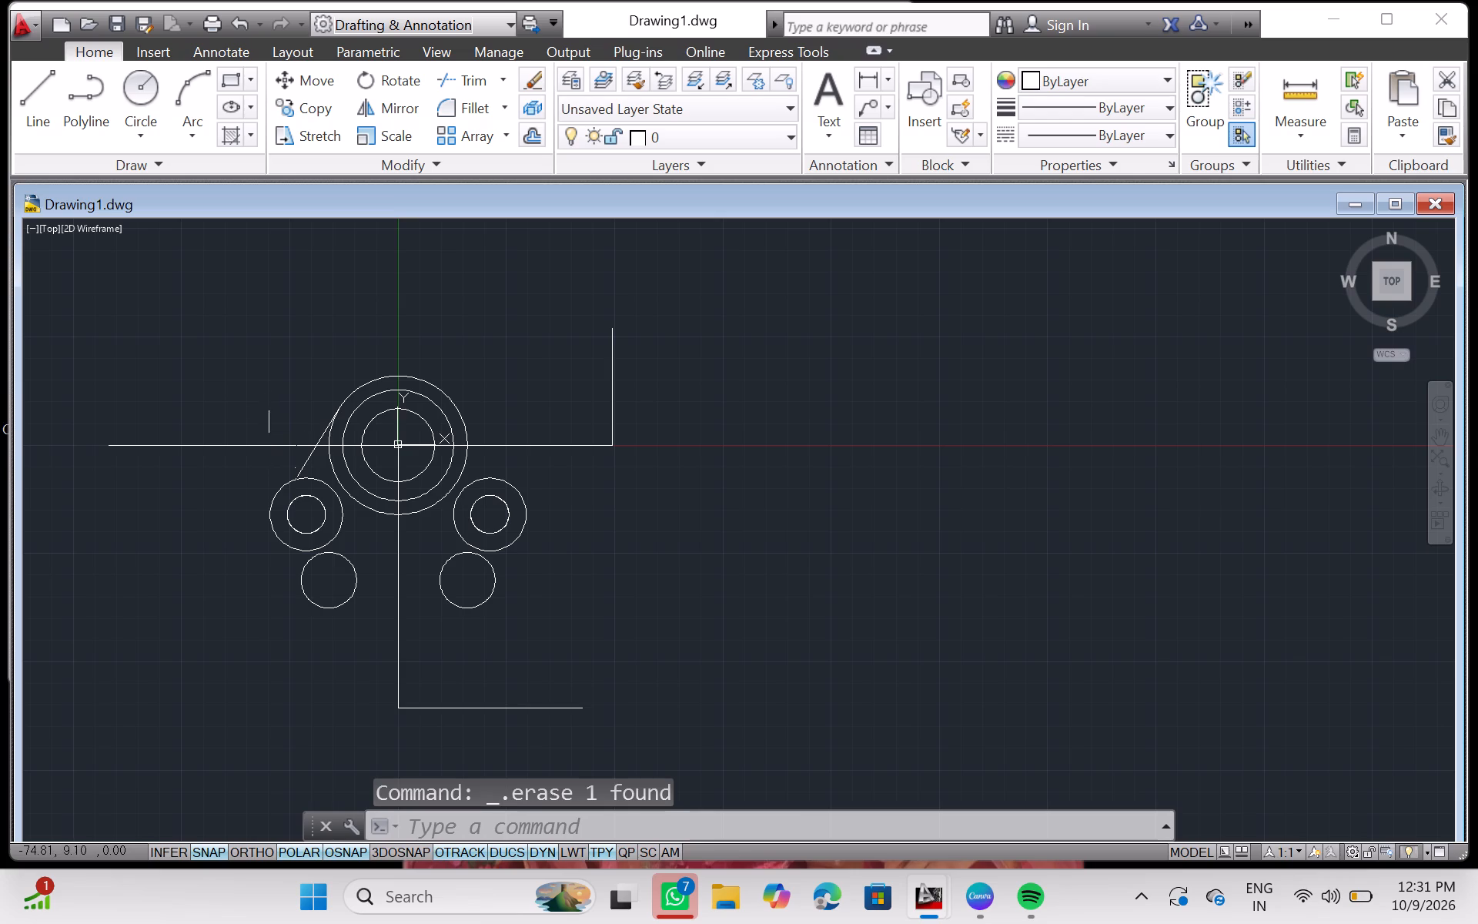
click(268, 430)
key(Delete)
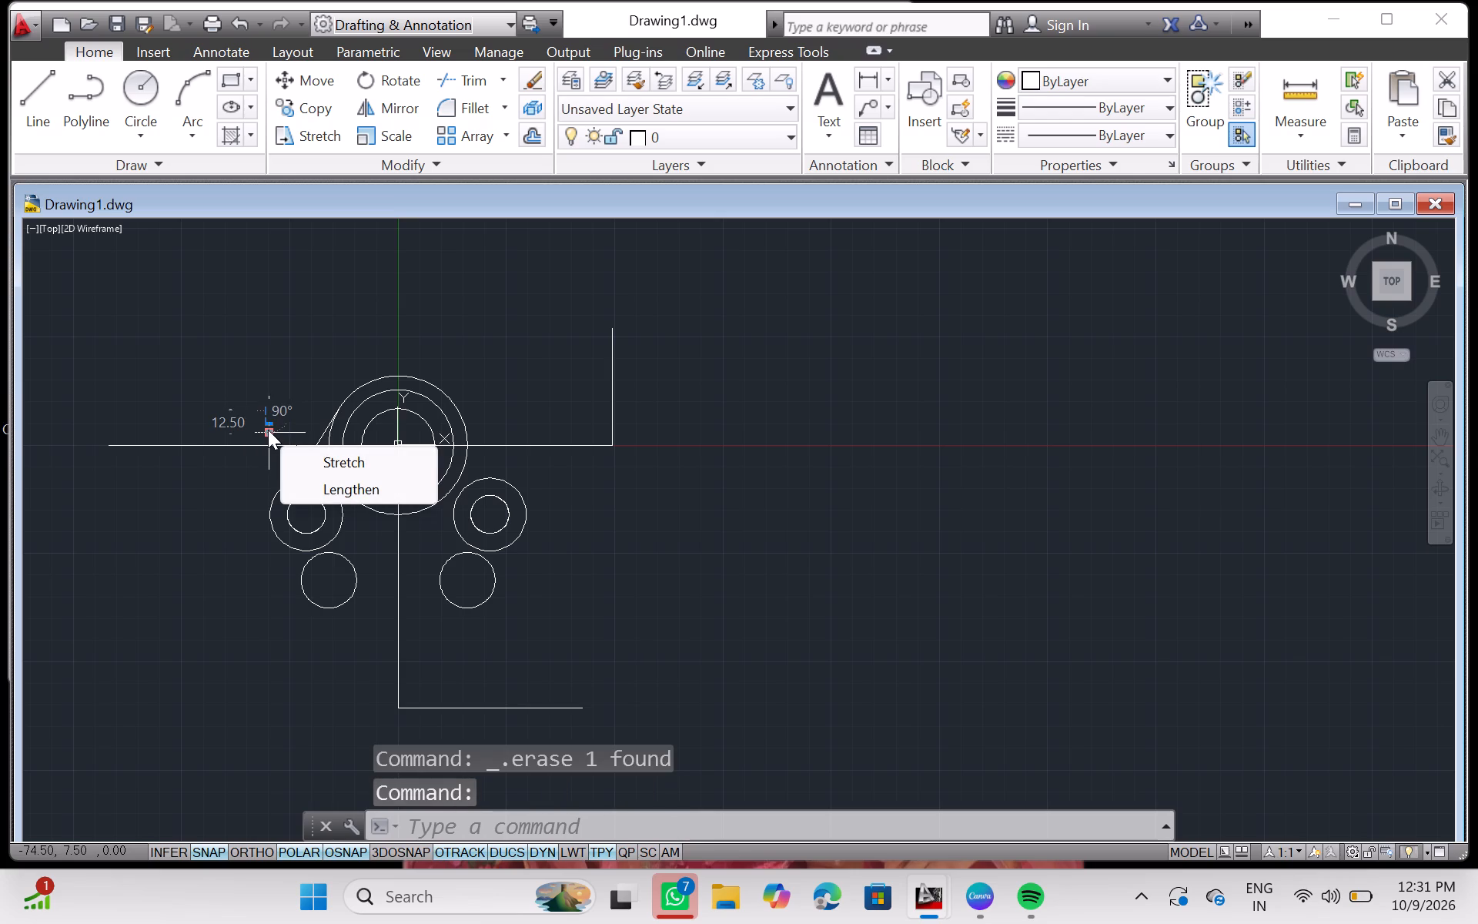
click(318, 444)
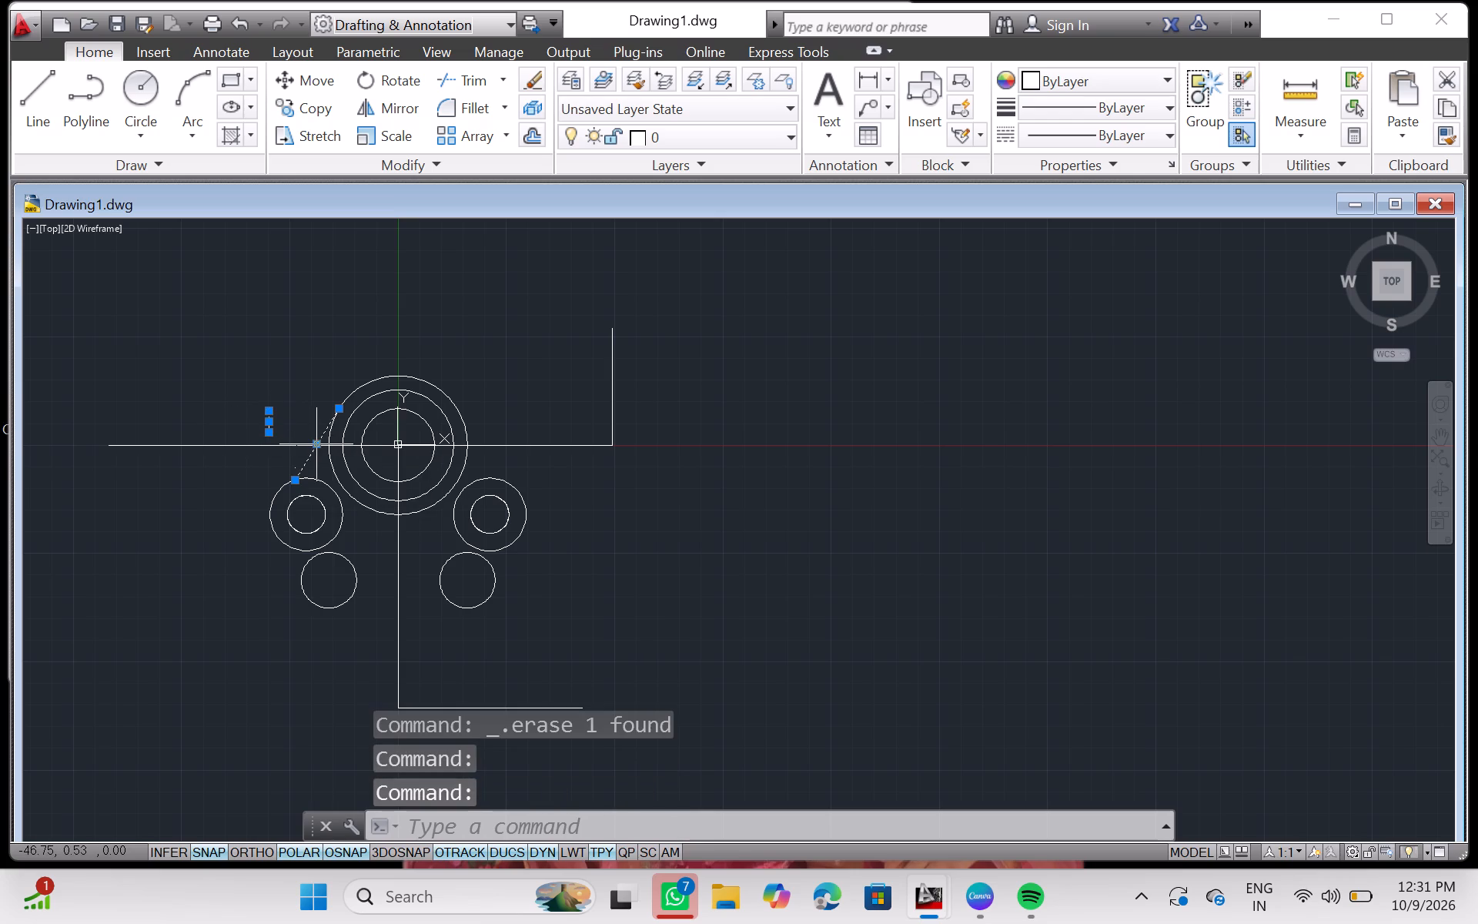
key(Delete)
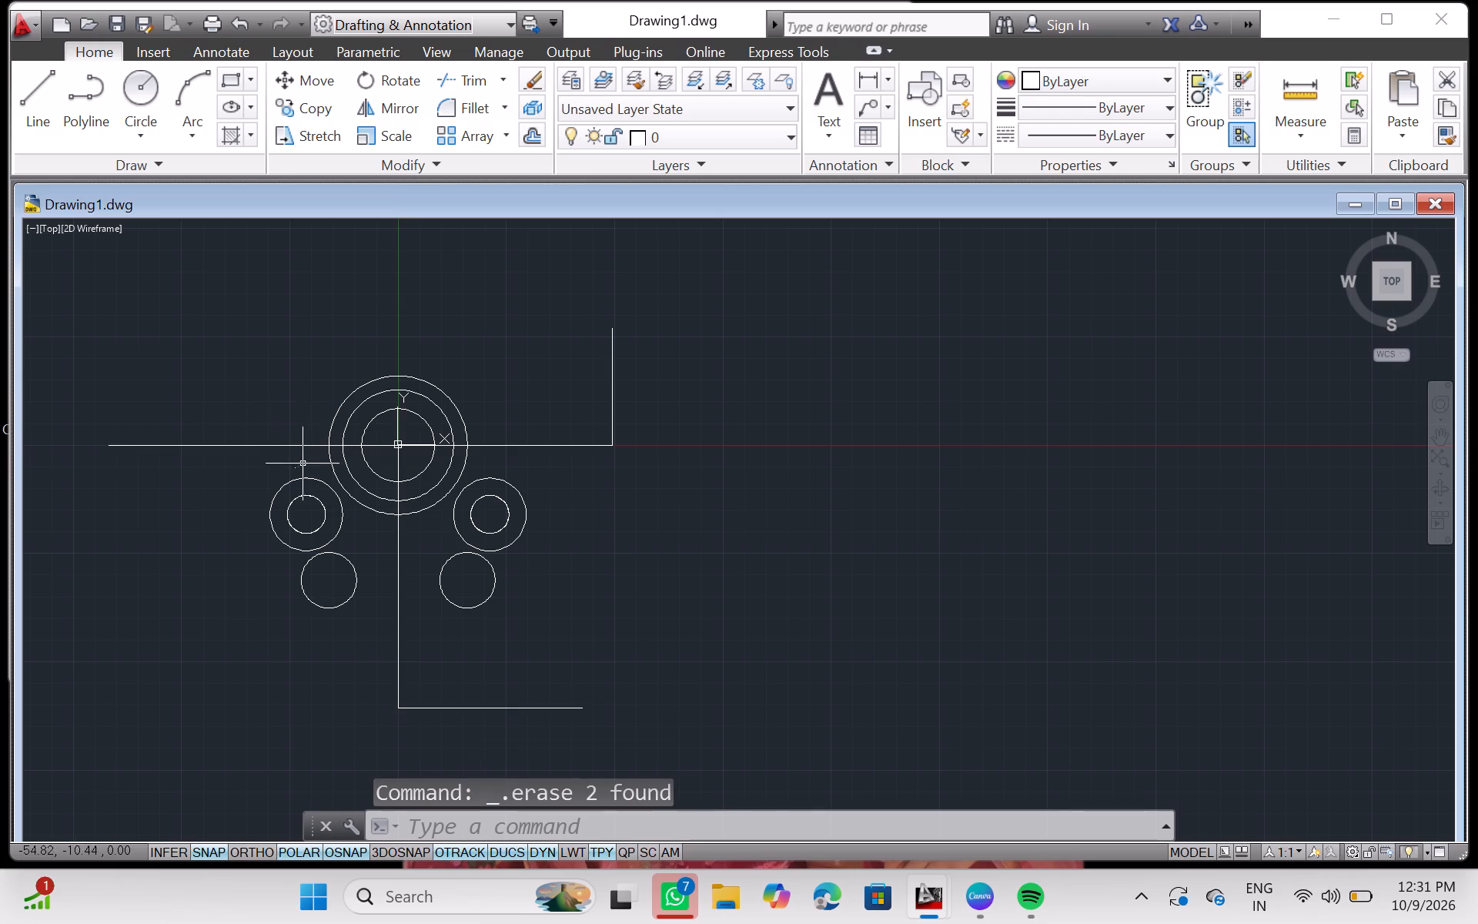
click(299, 468)
click(291, 466)
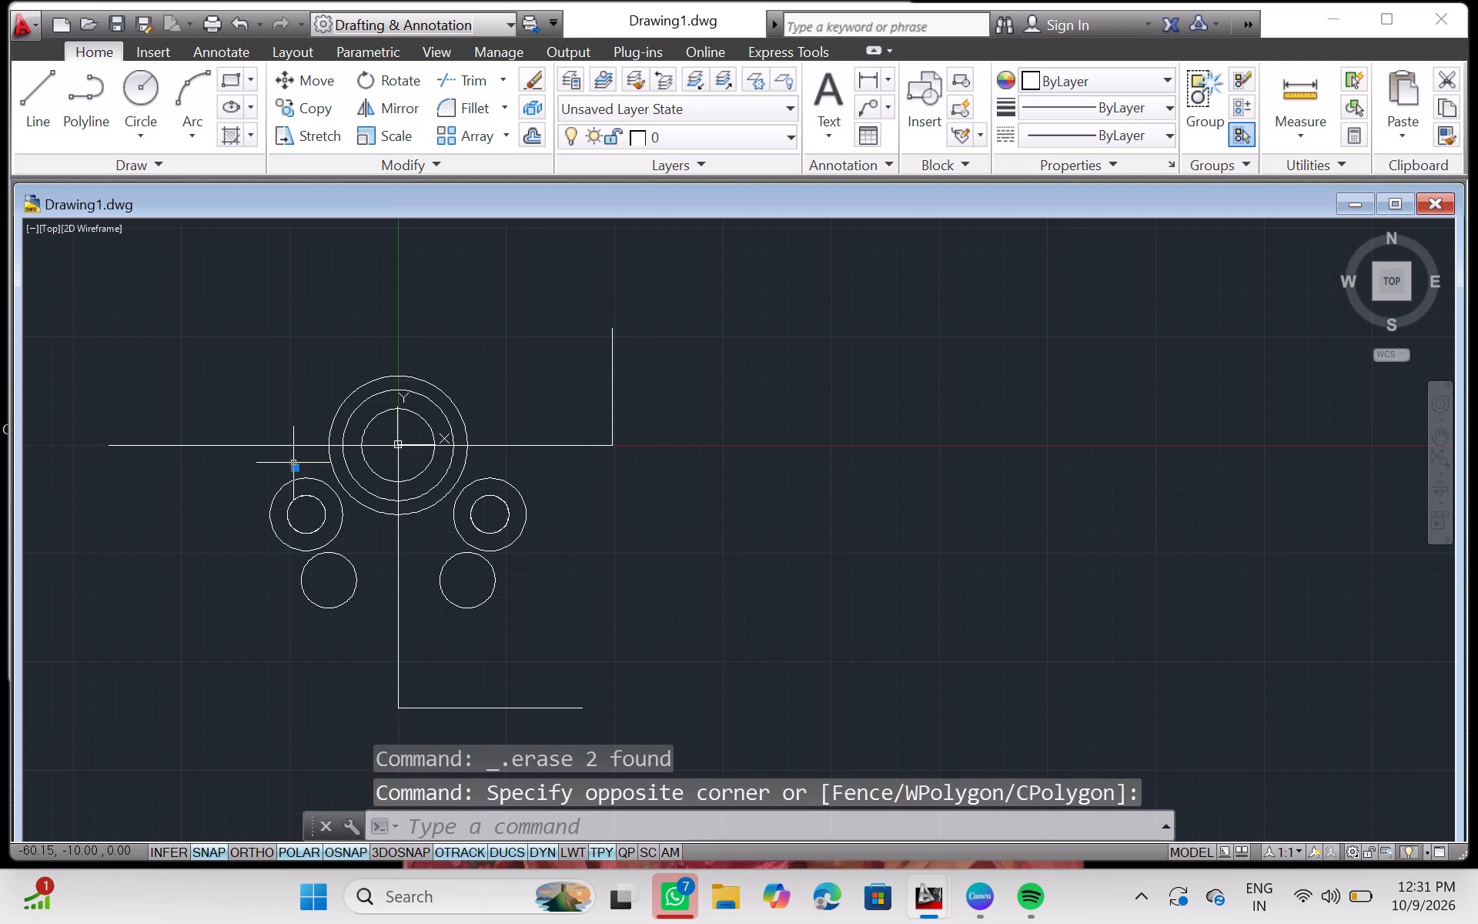
key(Delete)
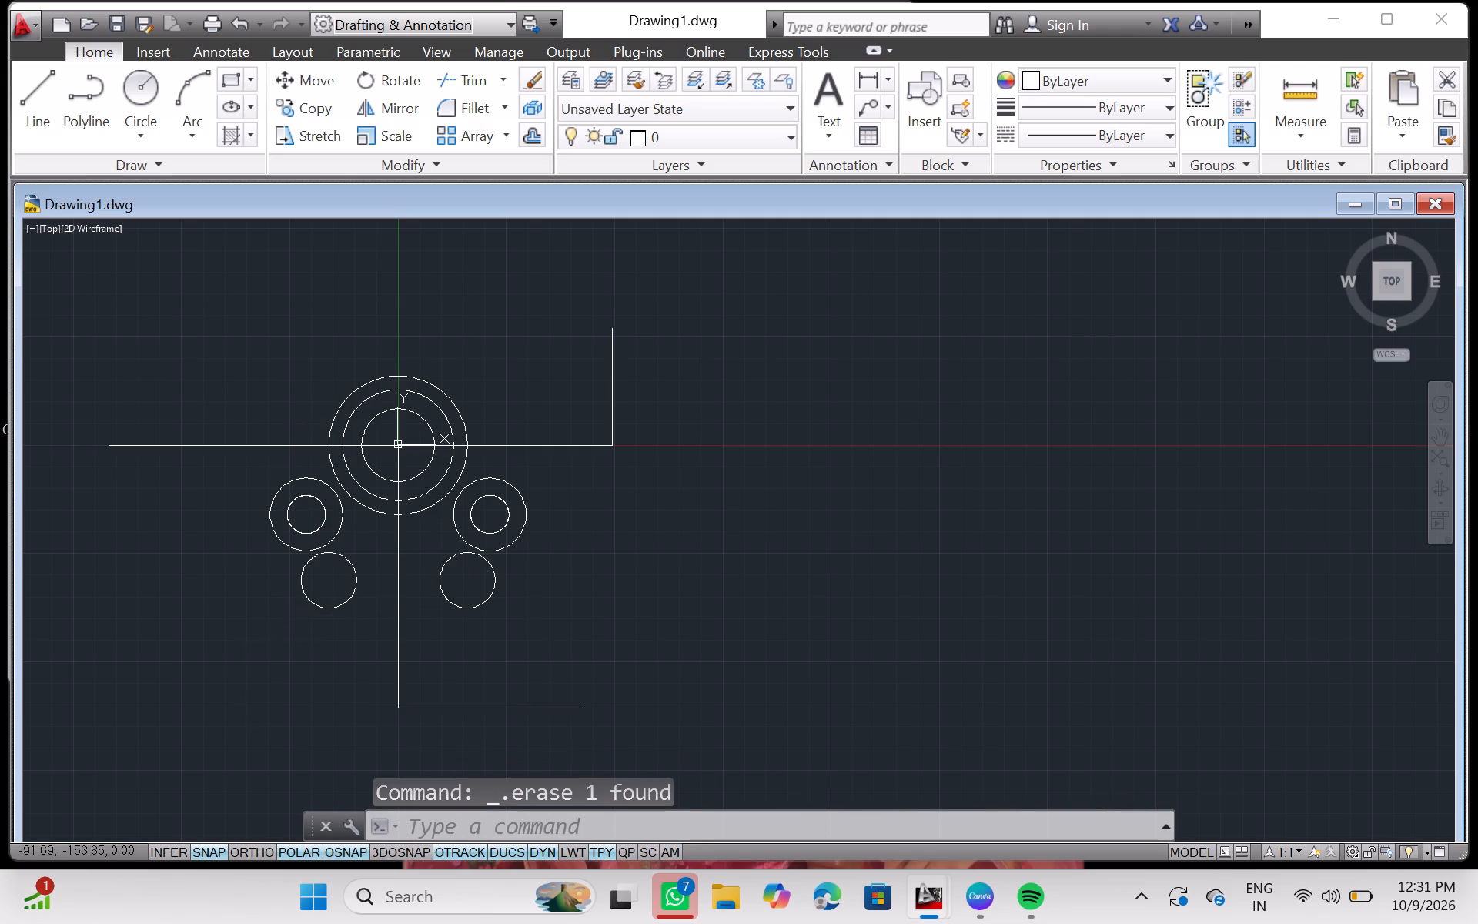
Turn Ortho Mode on.
click(254, 852)
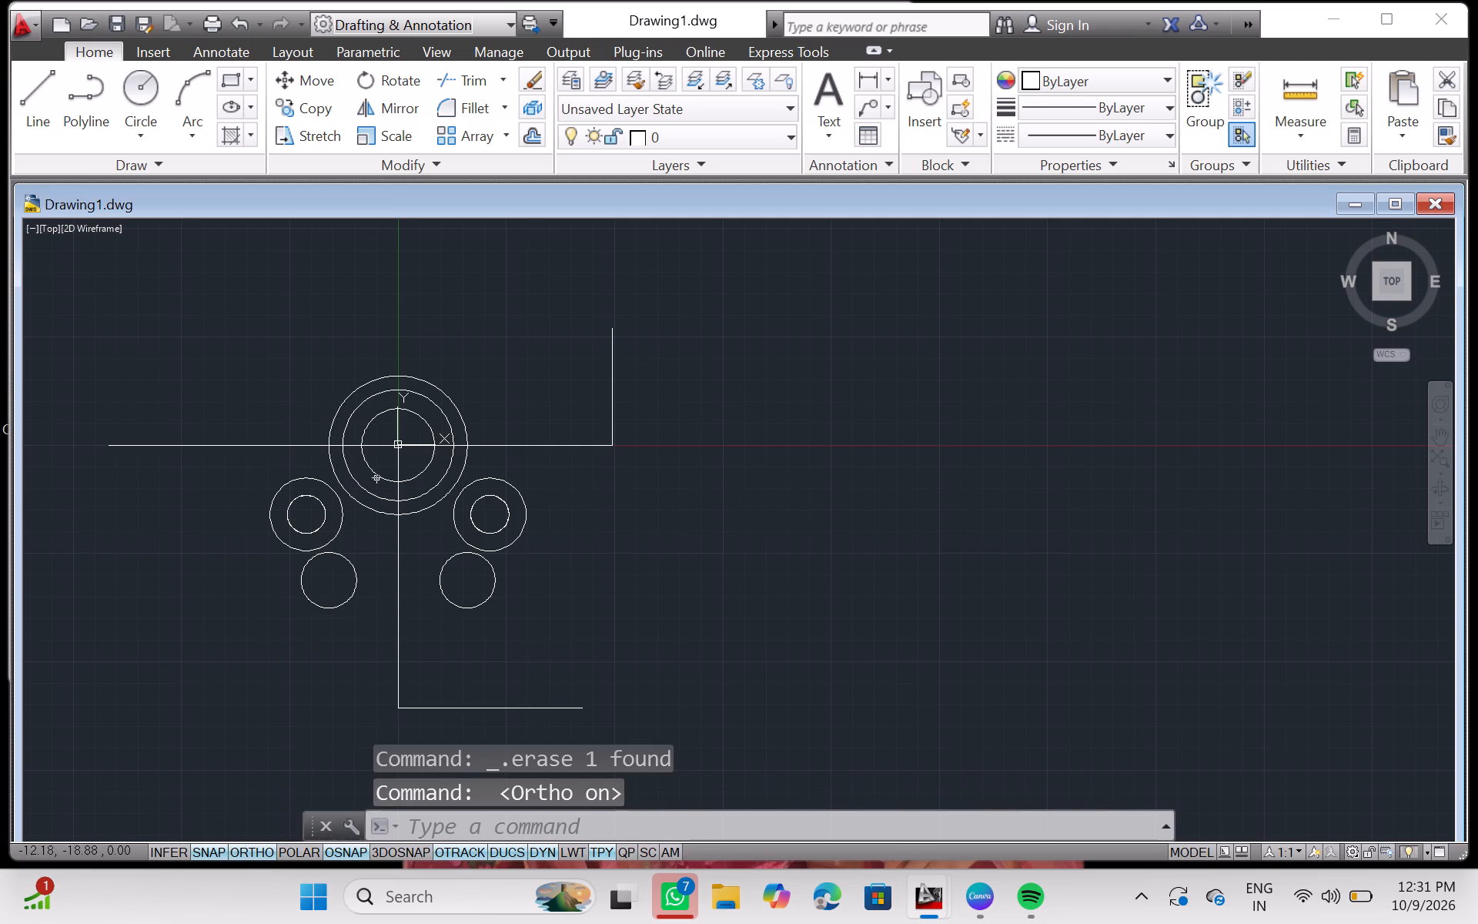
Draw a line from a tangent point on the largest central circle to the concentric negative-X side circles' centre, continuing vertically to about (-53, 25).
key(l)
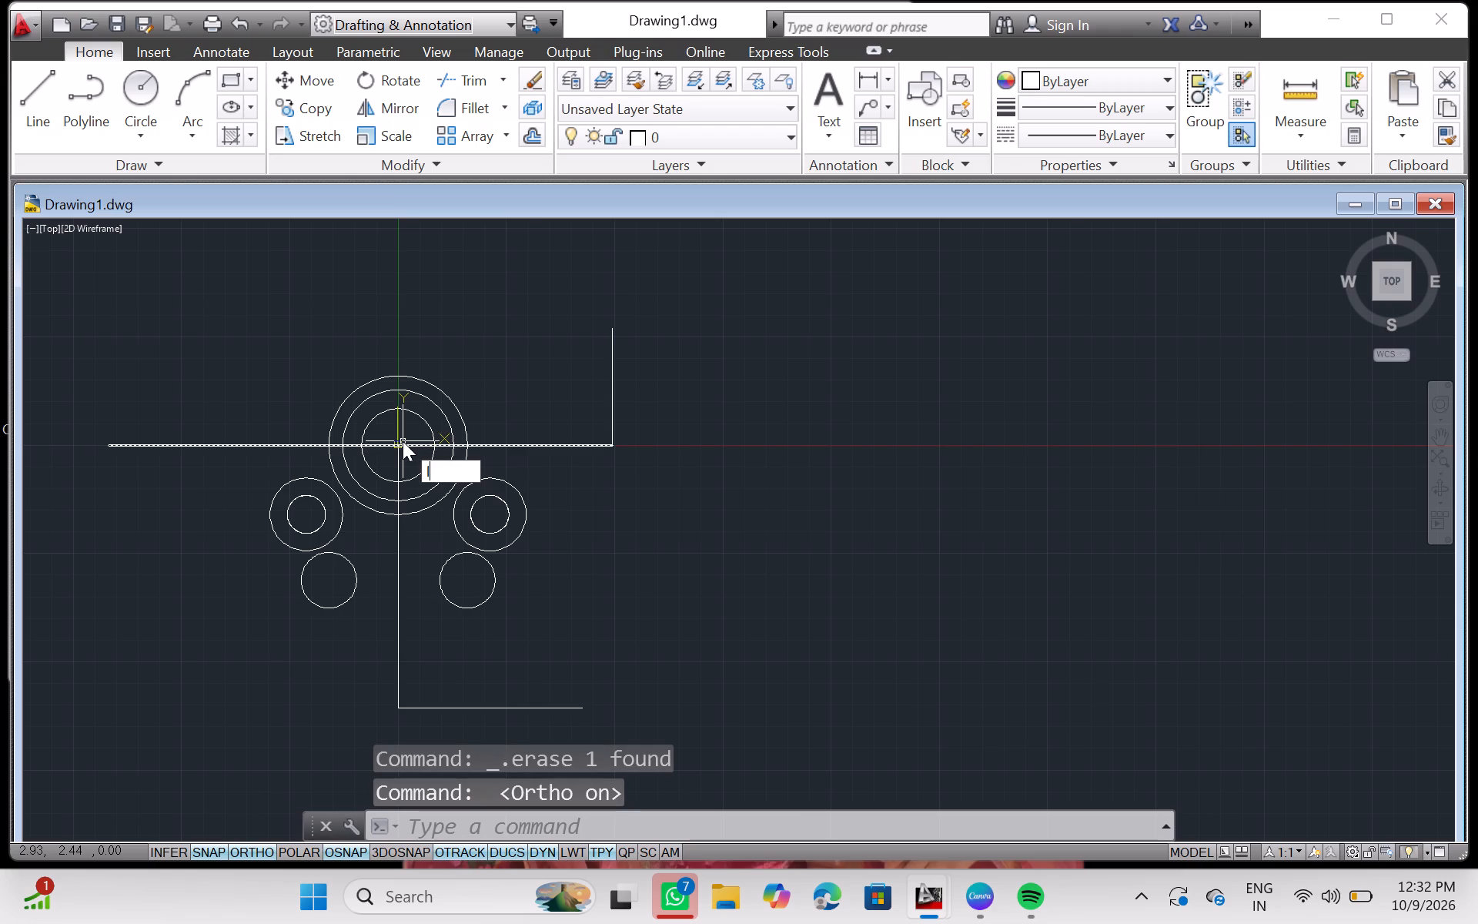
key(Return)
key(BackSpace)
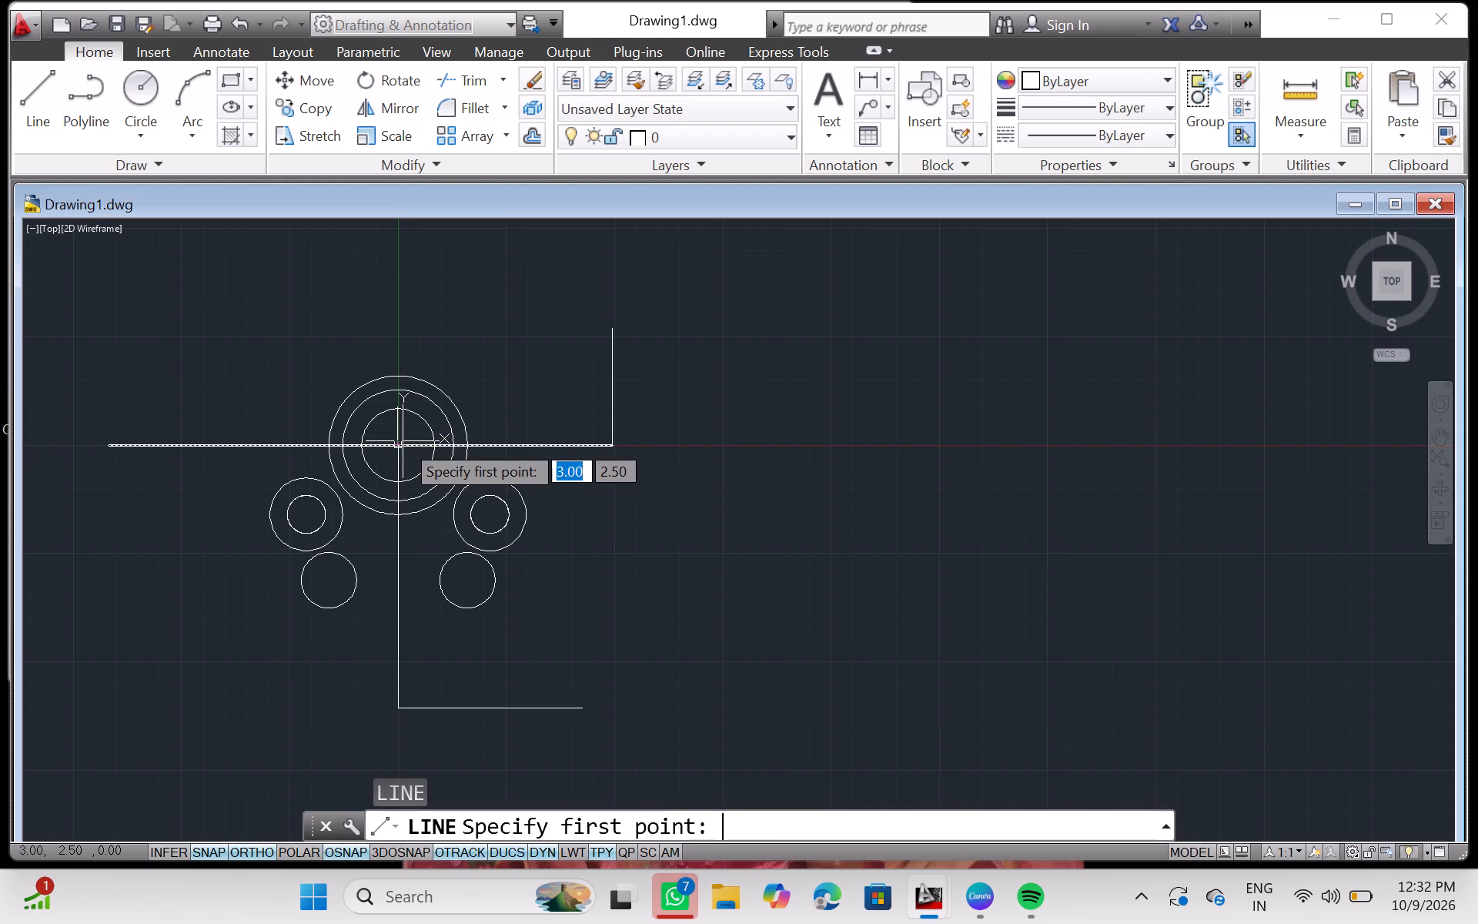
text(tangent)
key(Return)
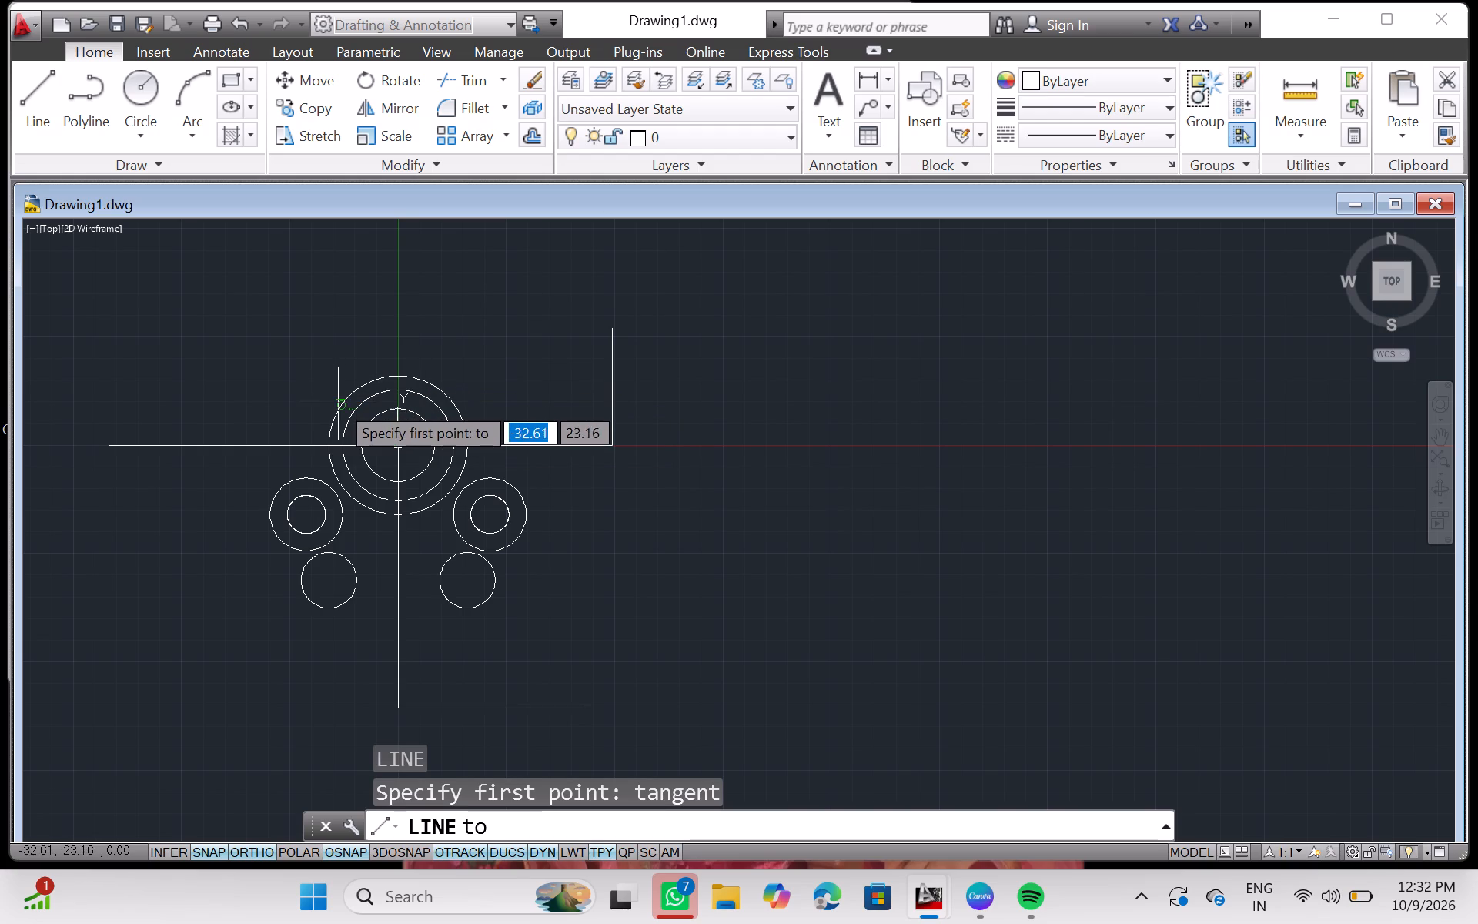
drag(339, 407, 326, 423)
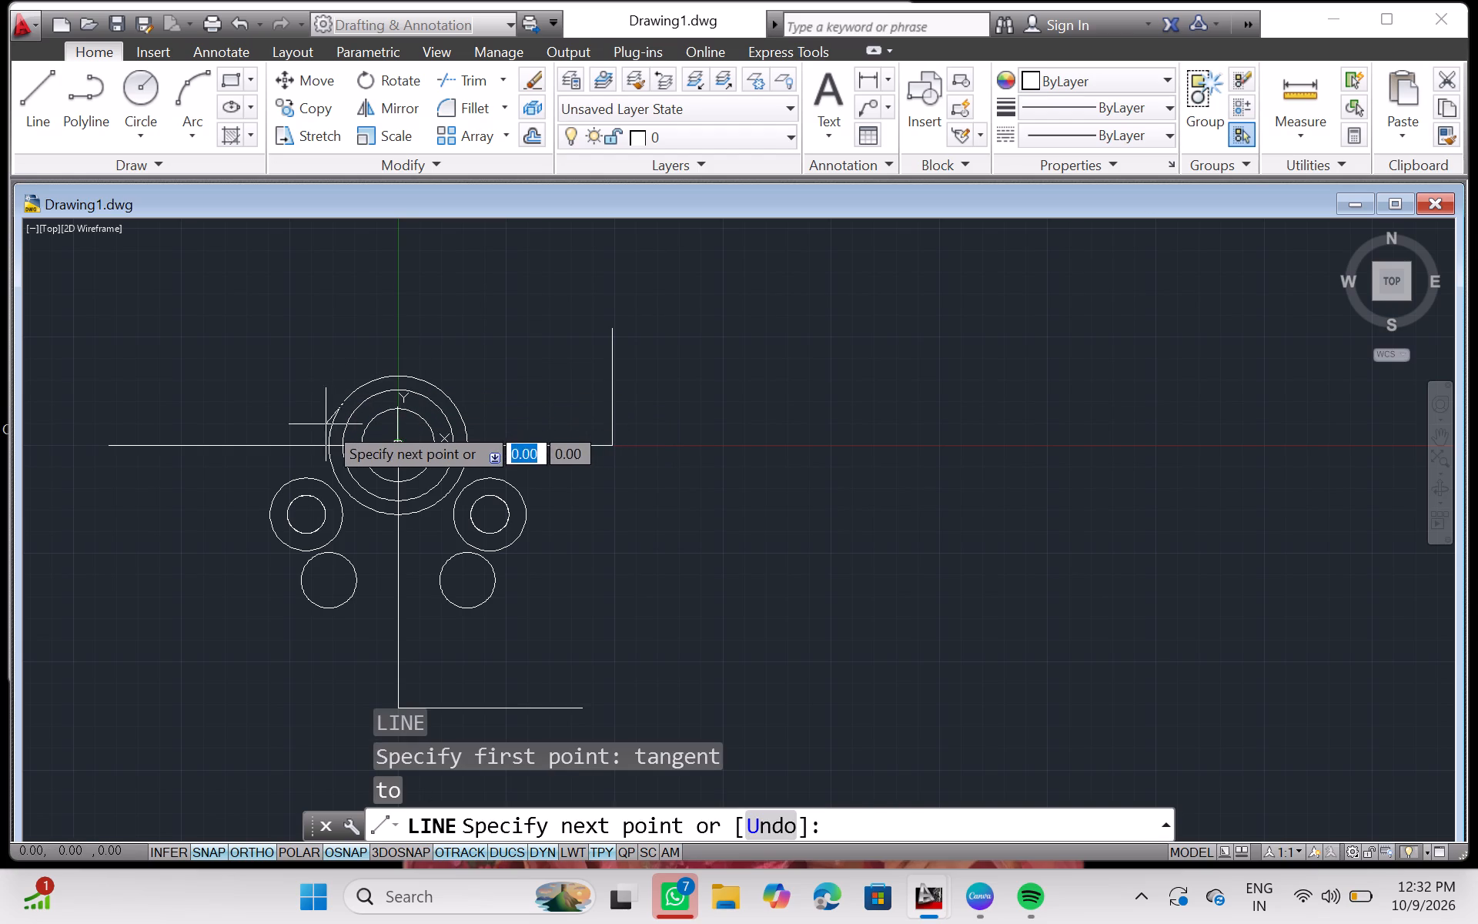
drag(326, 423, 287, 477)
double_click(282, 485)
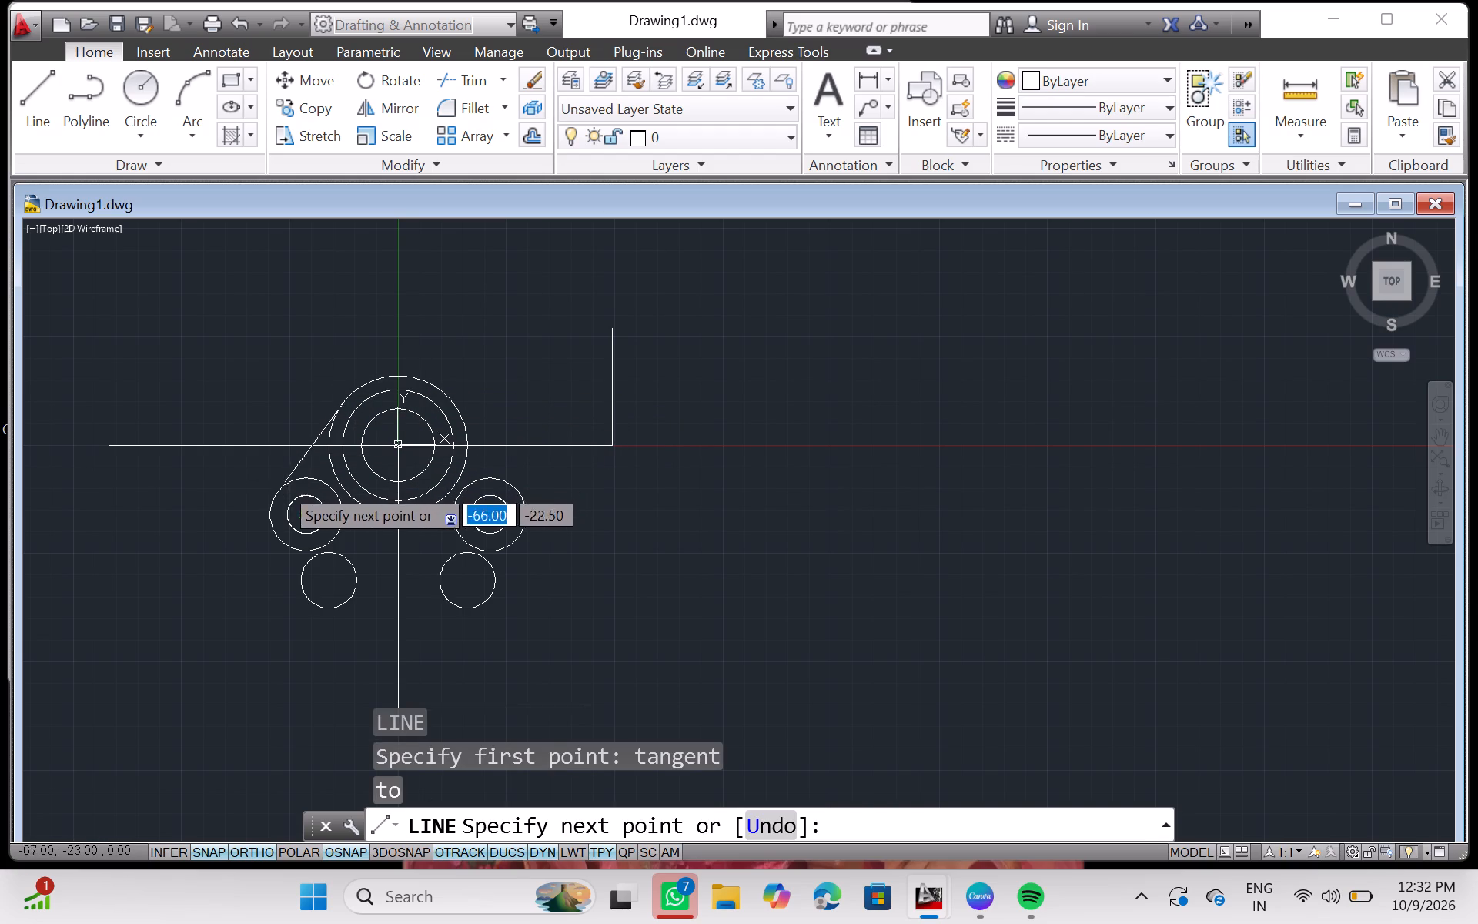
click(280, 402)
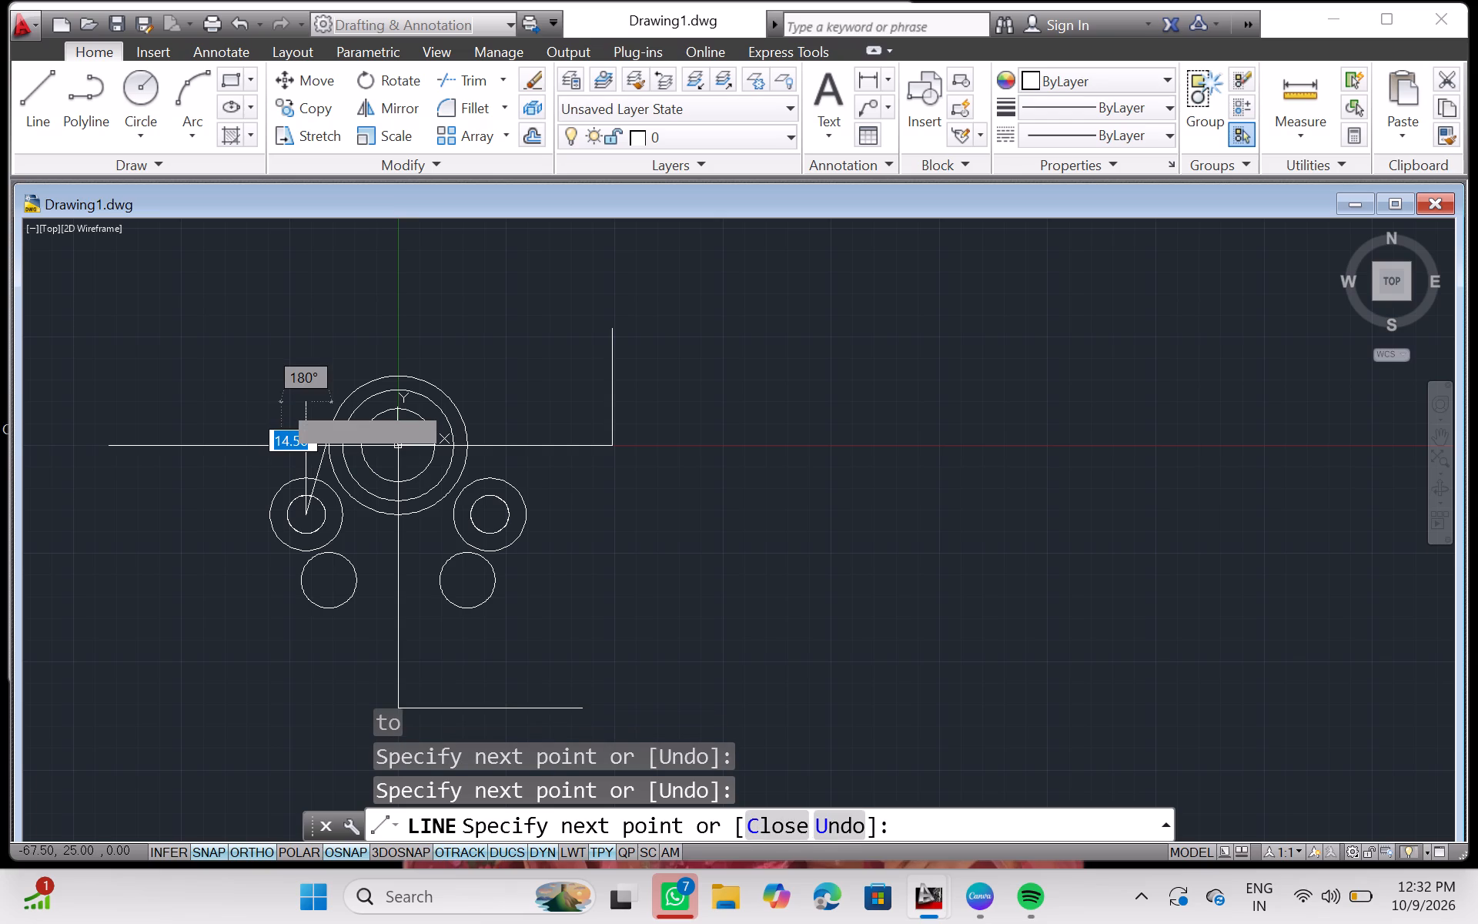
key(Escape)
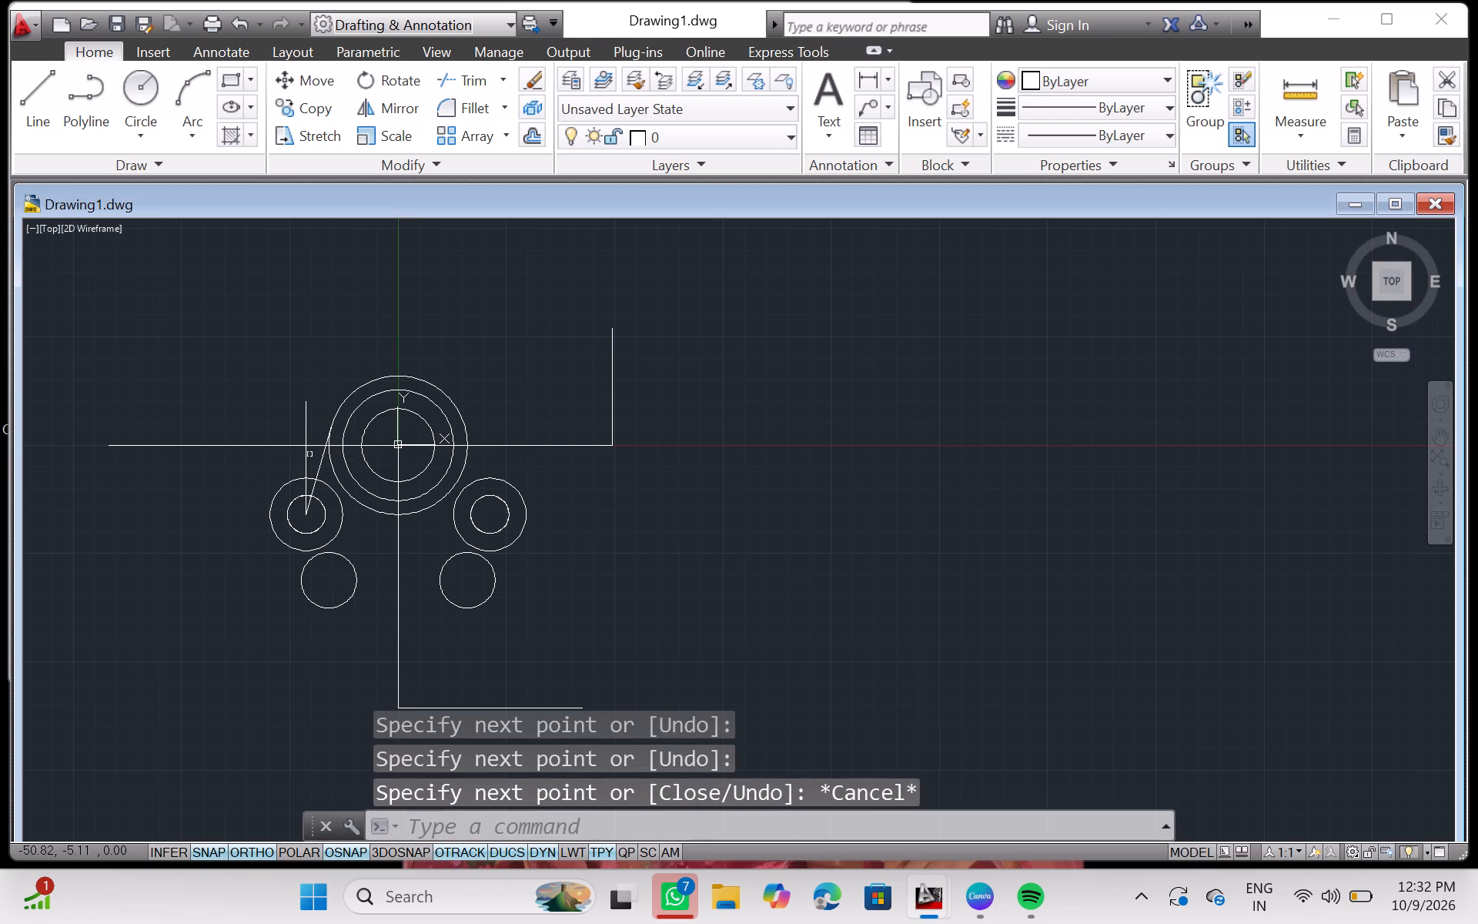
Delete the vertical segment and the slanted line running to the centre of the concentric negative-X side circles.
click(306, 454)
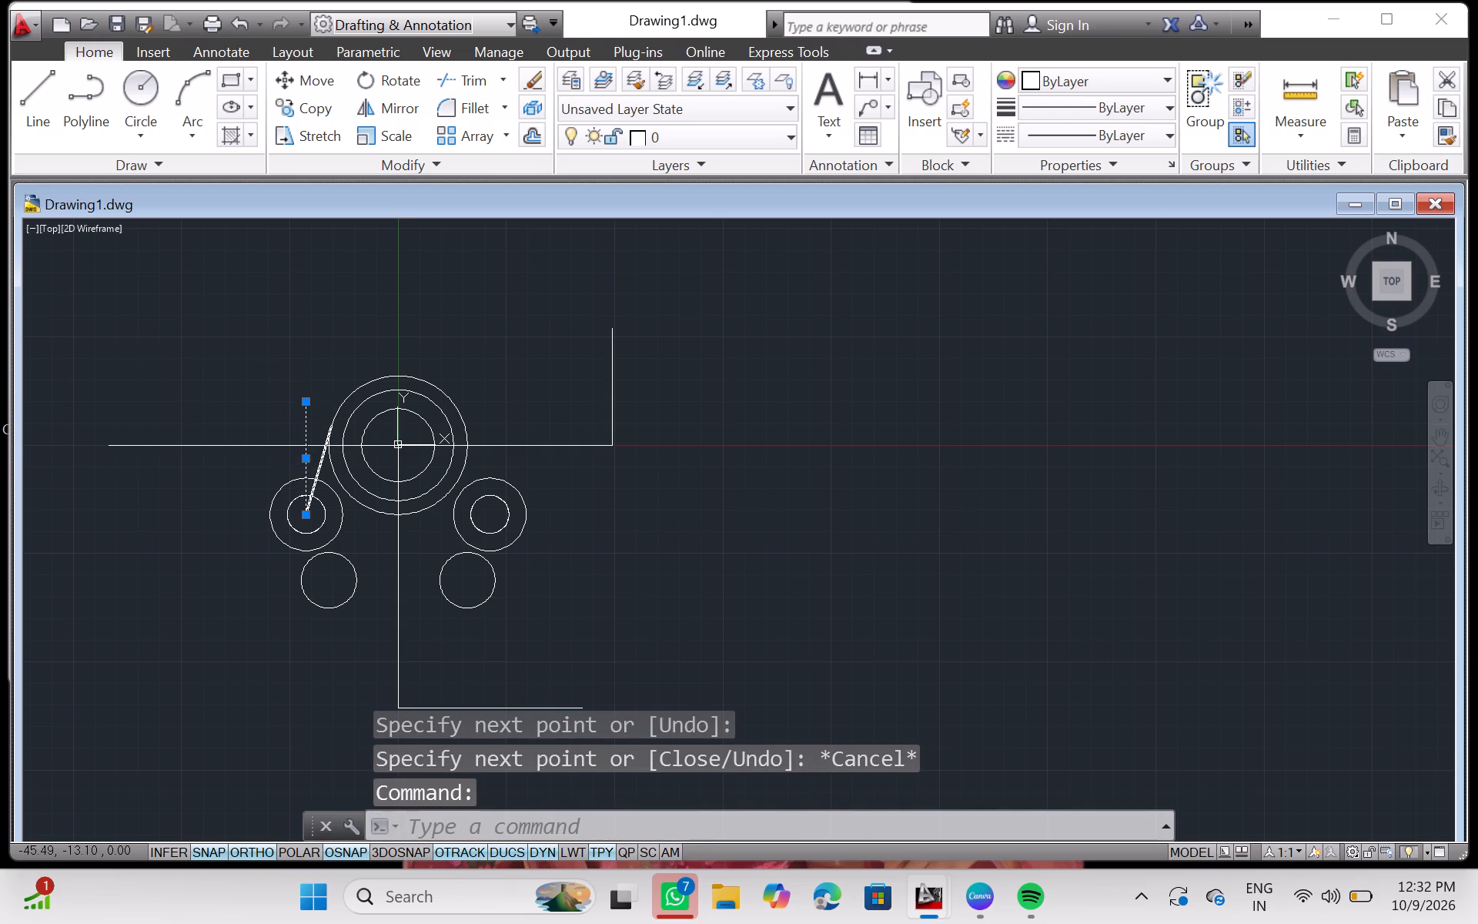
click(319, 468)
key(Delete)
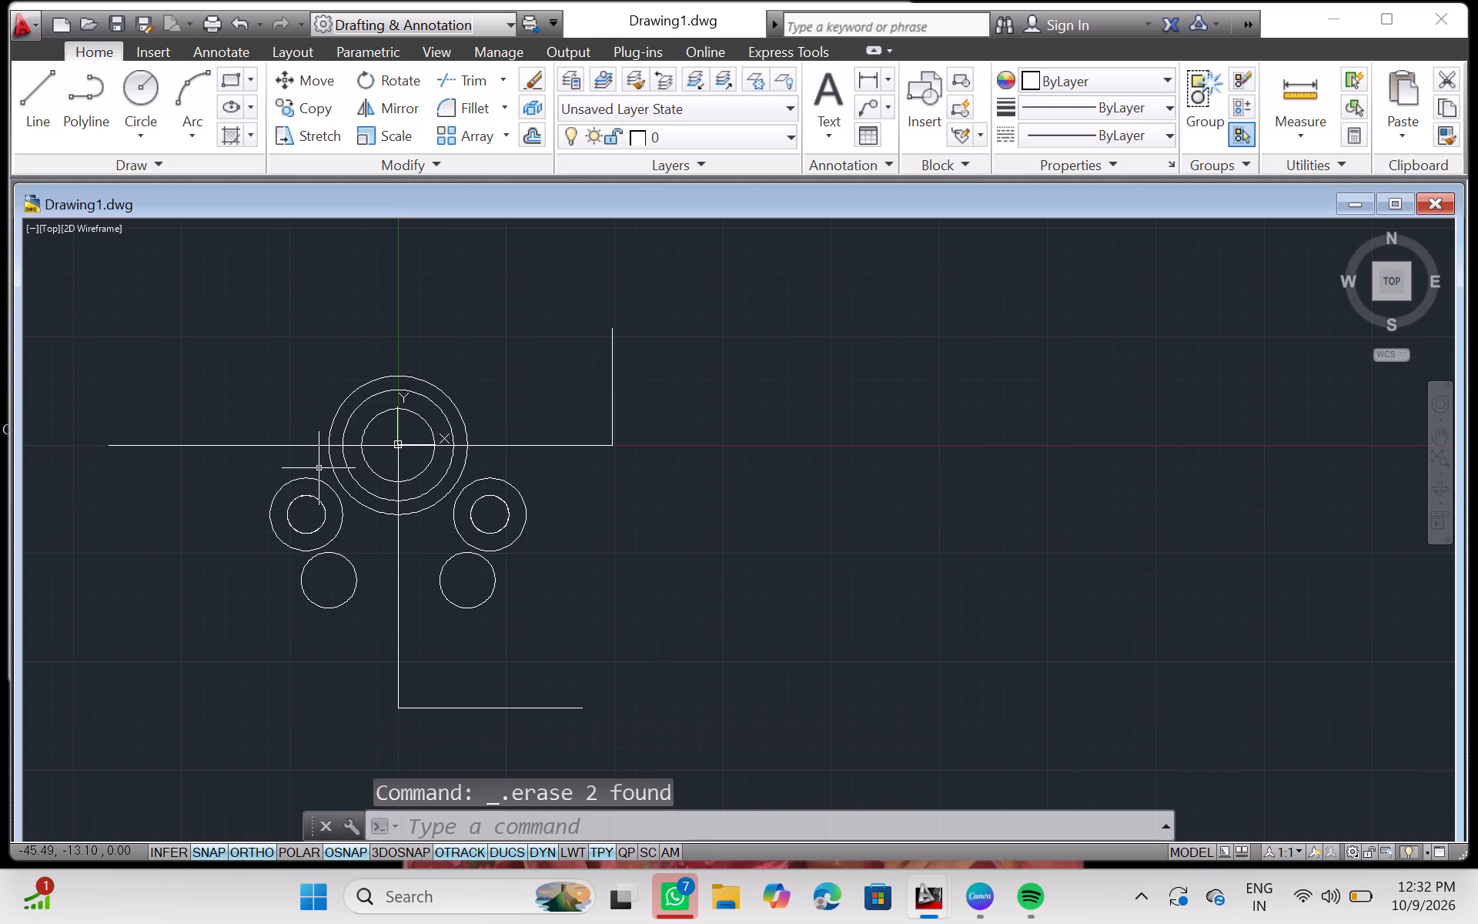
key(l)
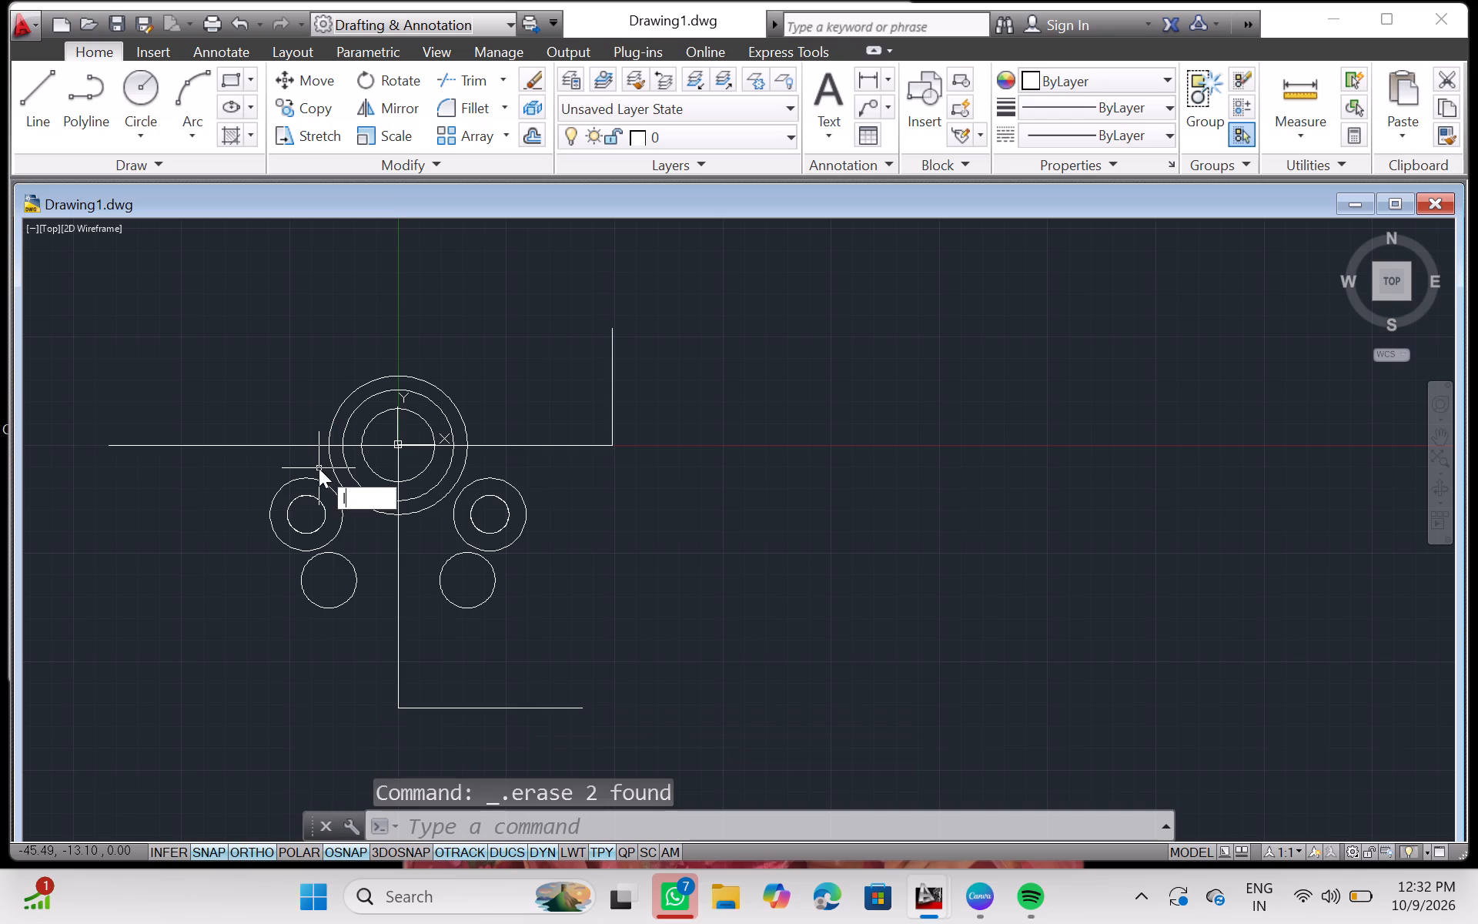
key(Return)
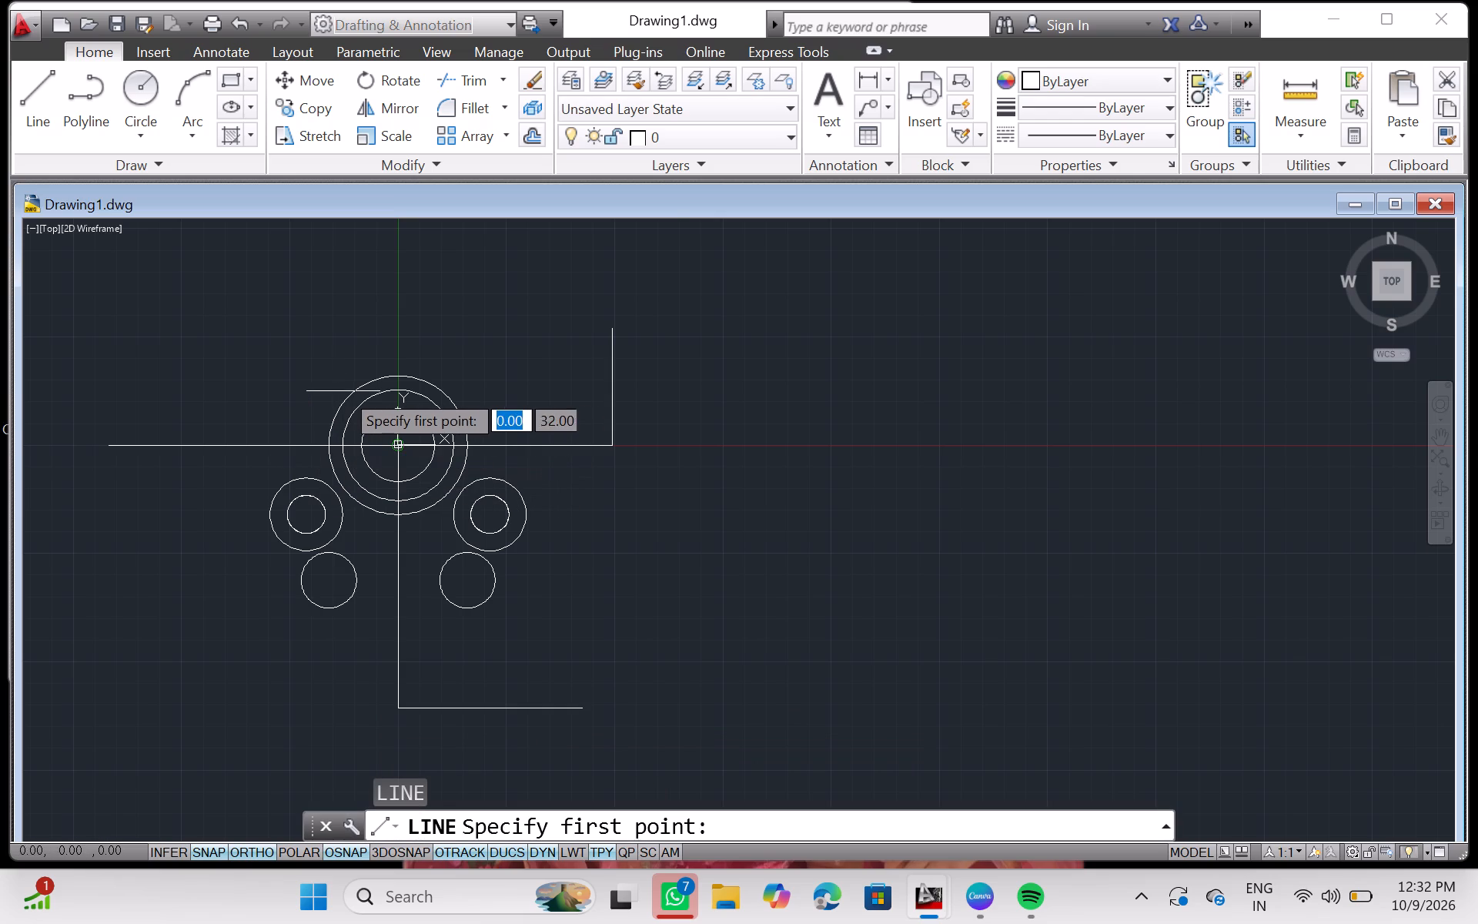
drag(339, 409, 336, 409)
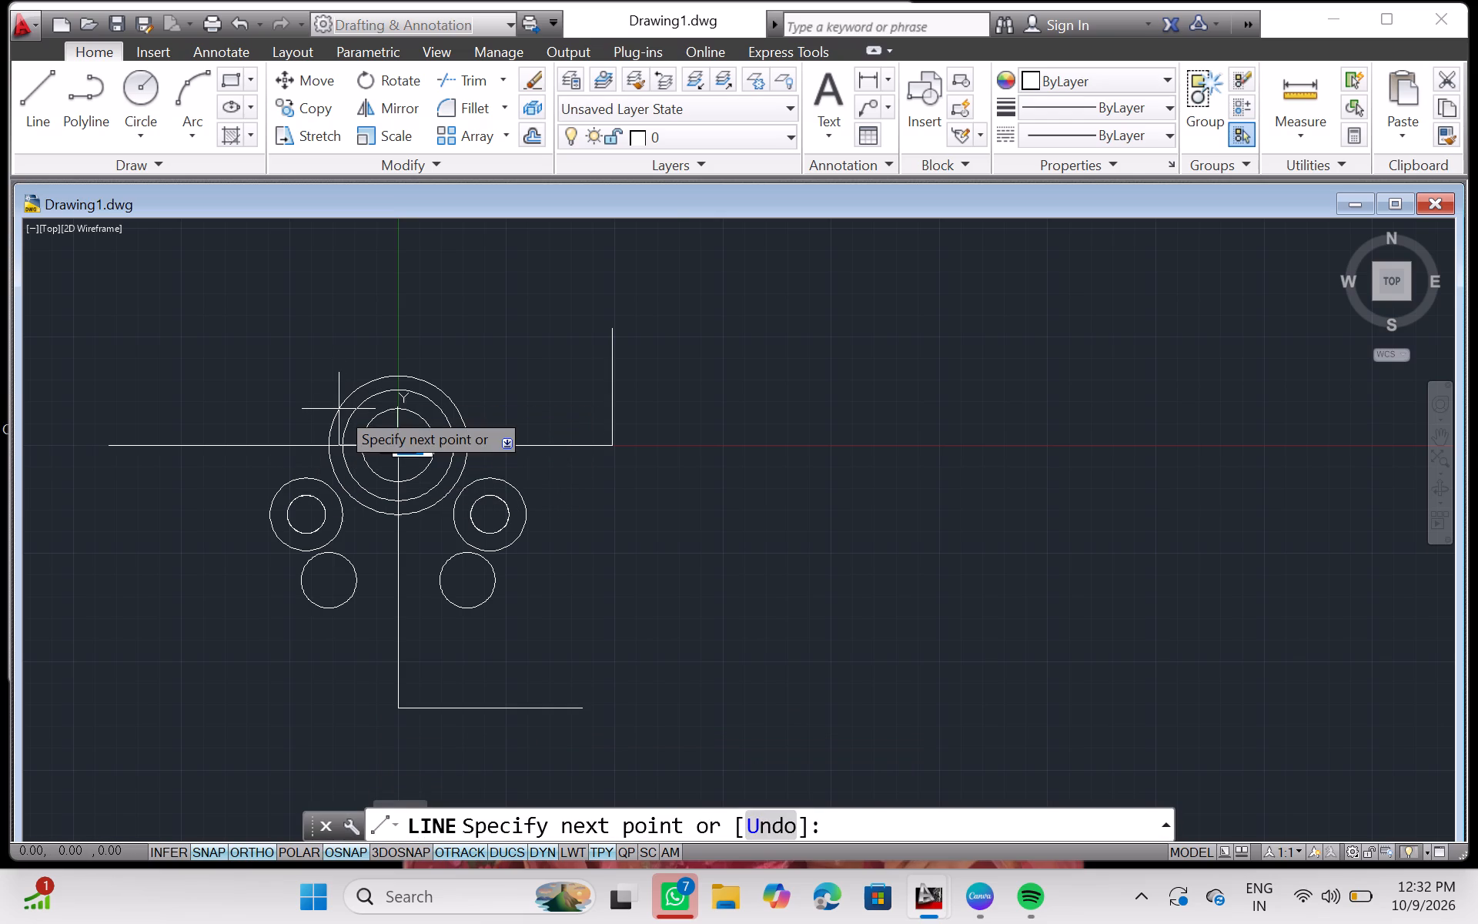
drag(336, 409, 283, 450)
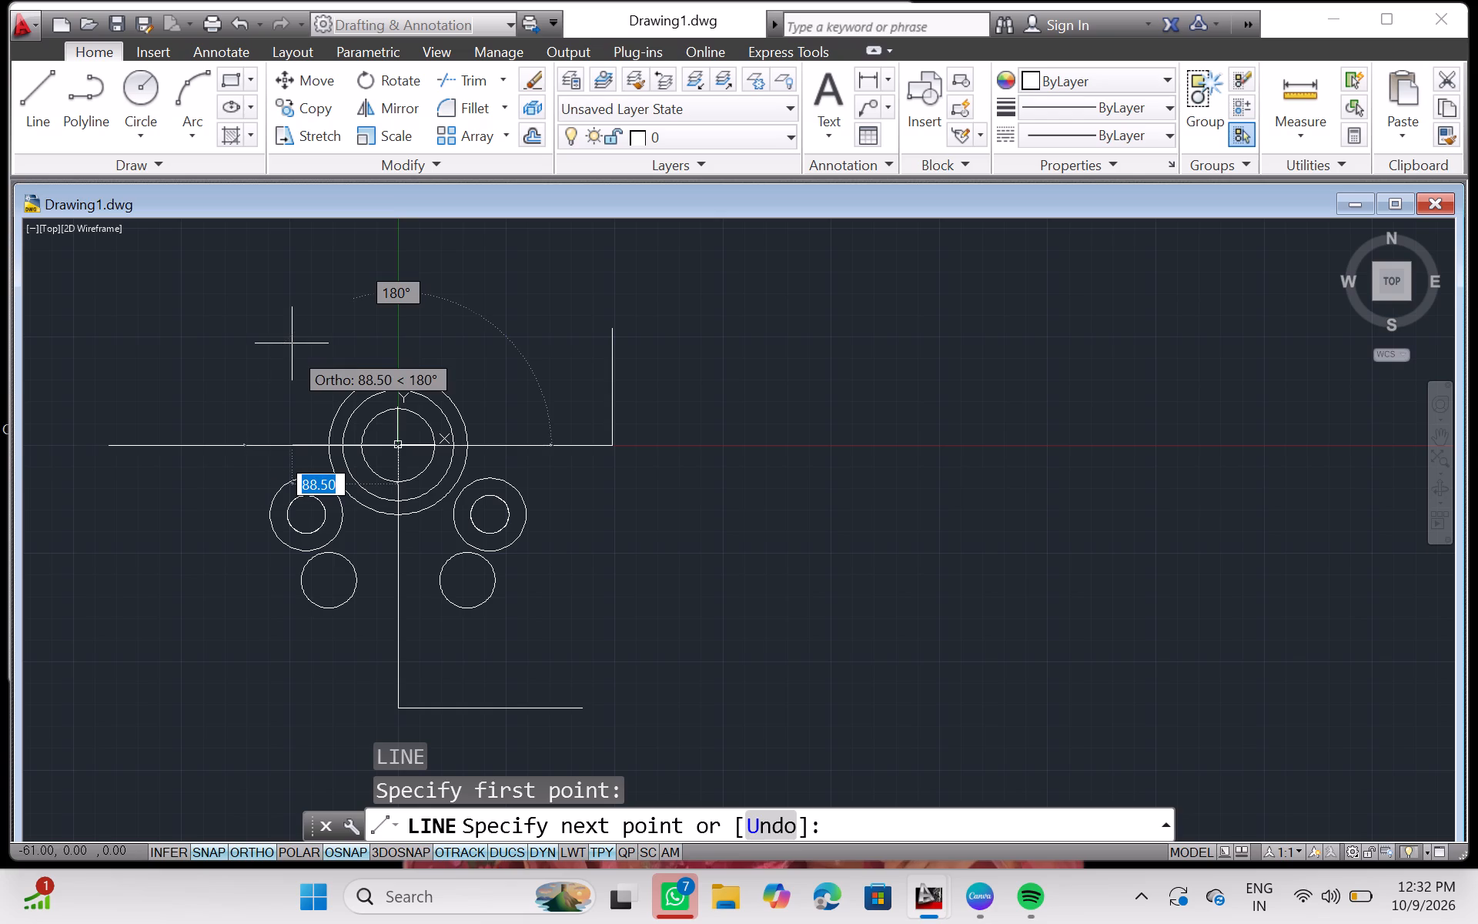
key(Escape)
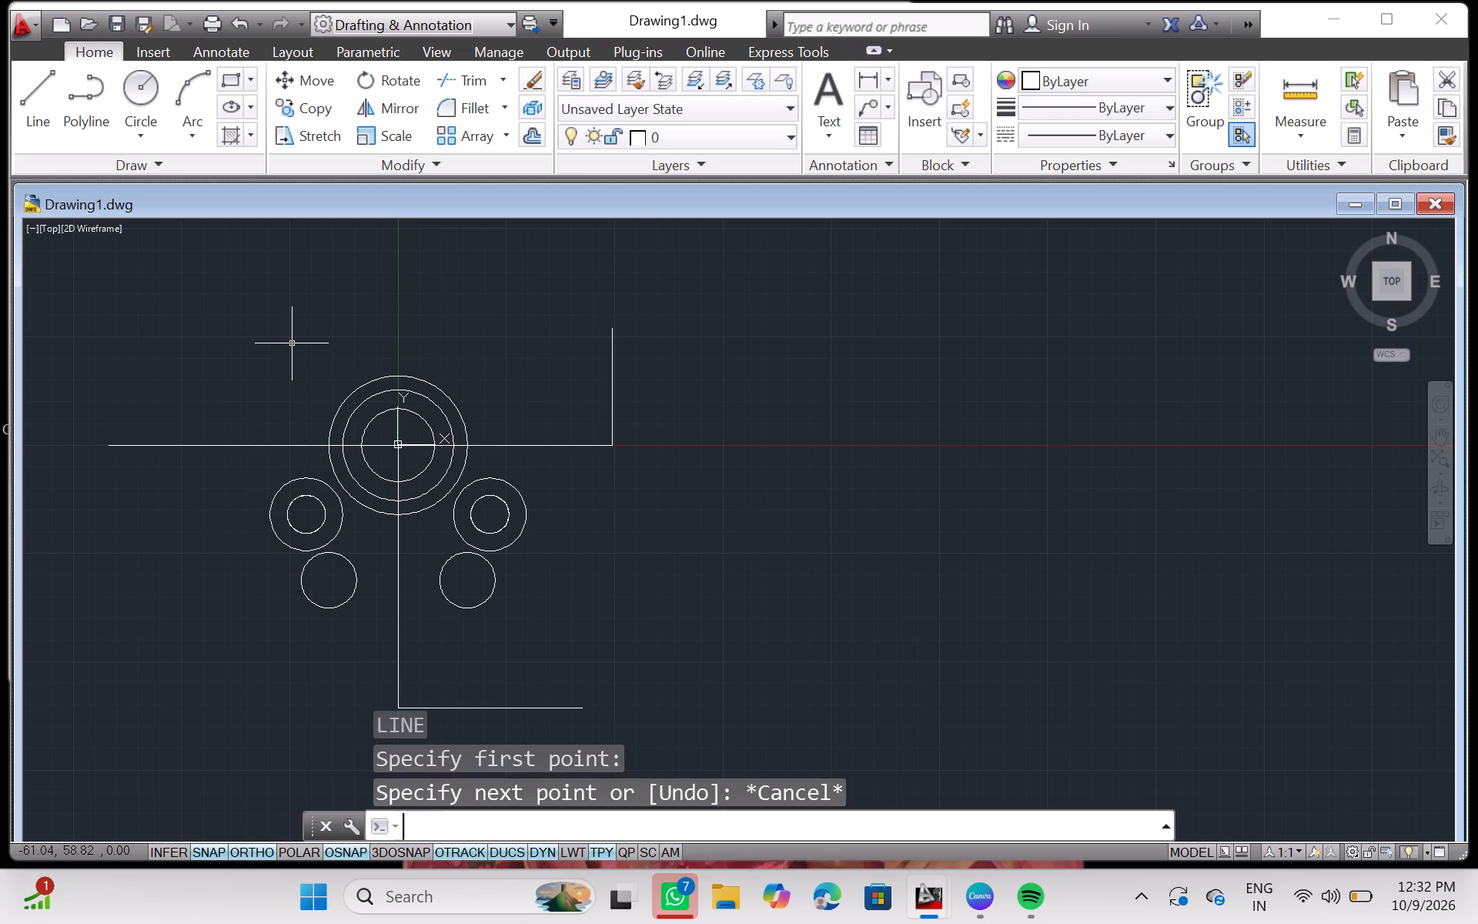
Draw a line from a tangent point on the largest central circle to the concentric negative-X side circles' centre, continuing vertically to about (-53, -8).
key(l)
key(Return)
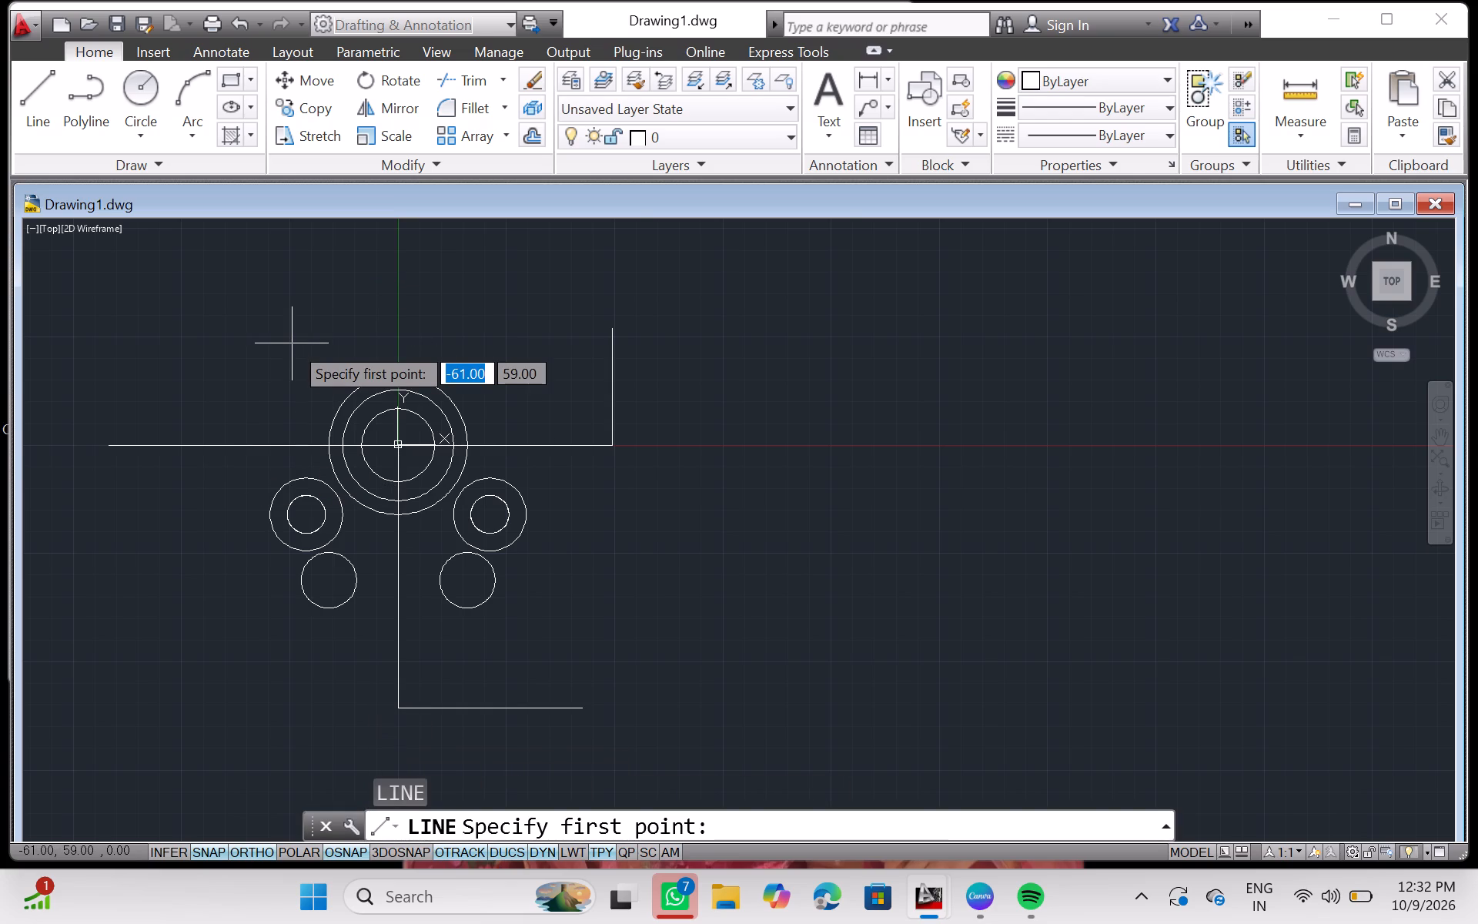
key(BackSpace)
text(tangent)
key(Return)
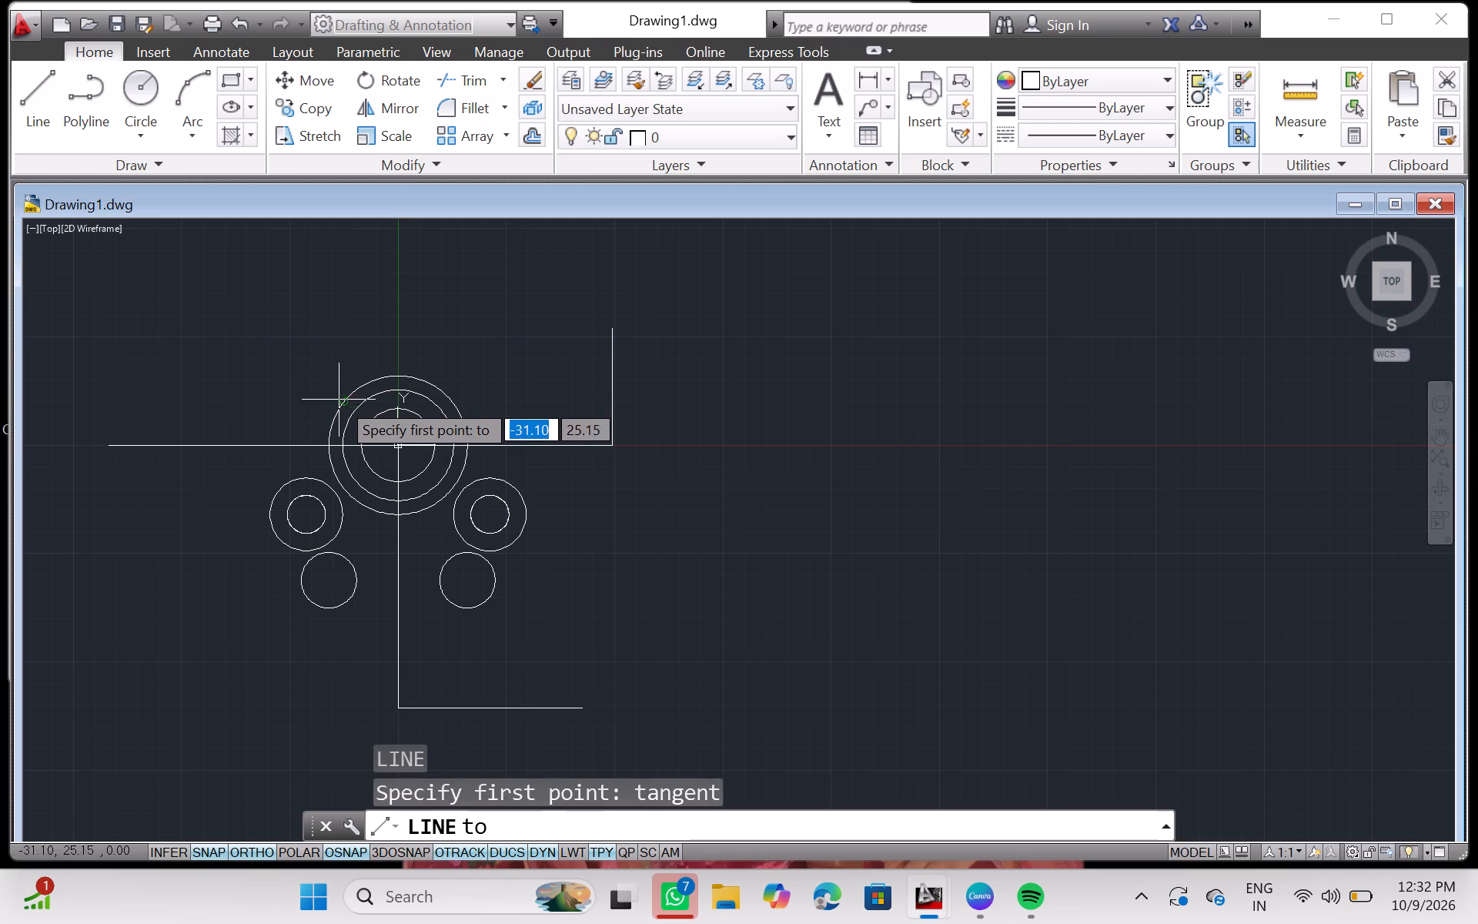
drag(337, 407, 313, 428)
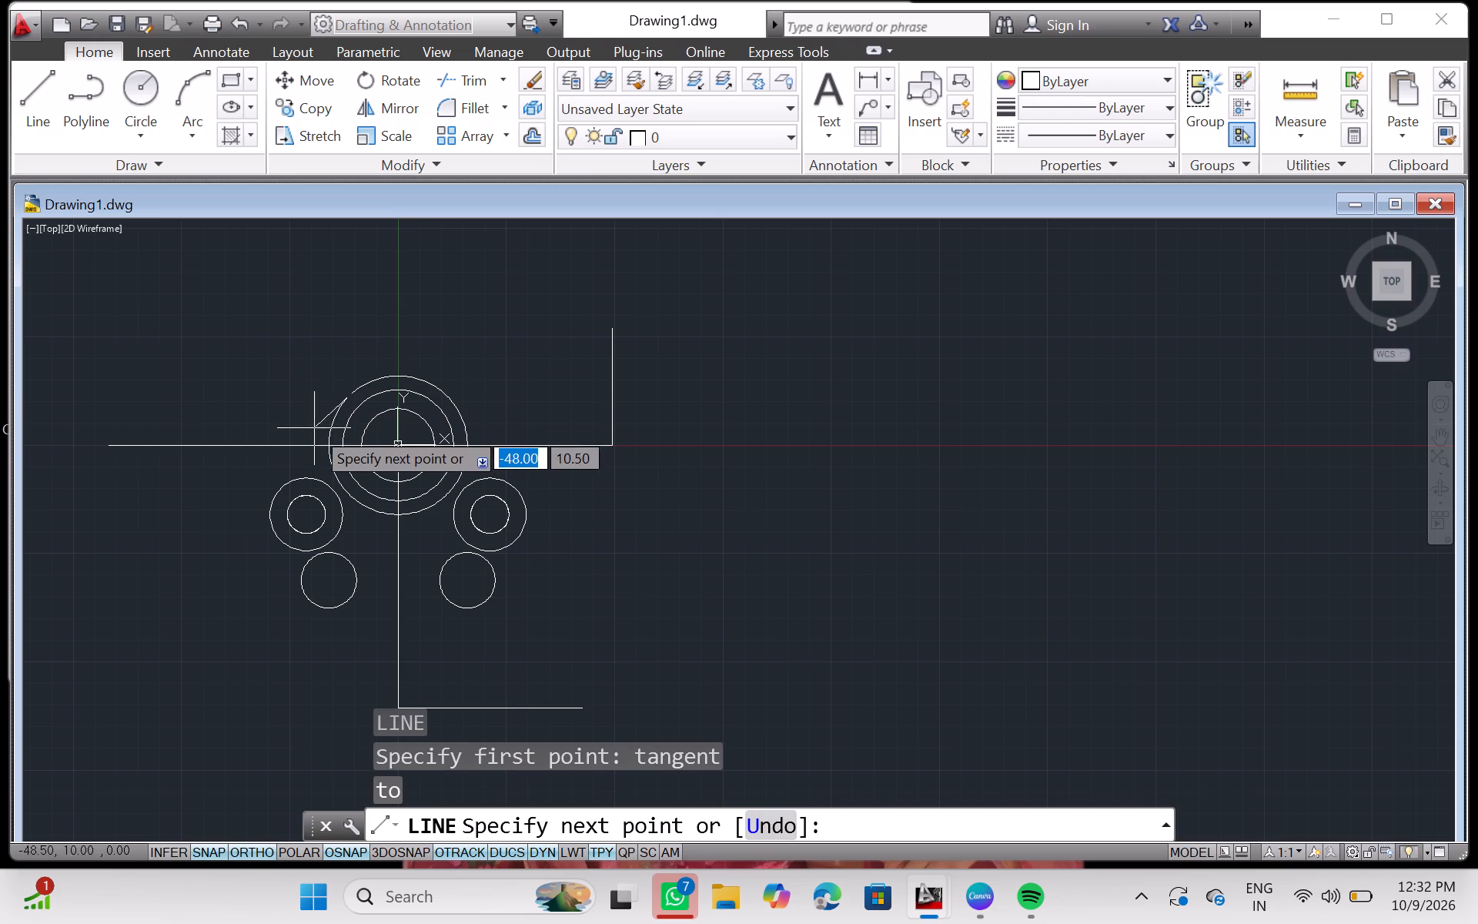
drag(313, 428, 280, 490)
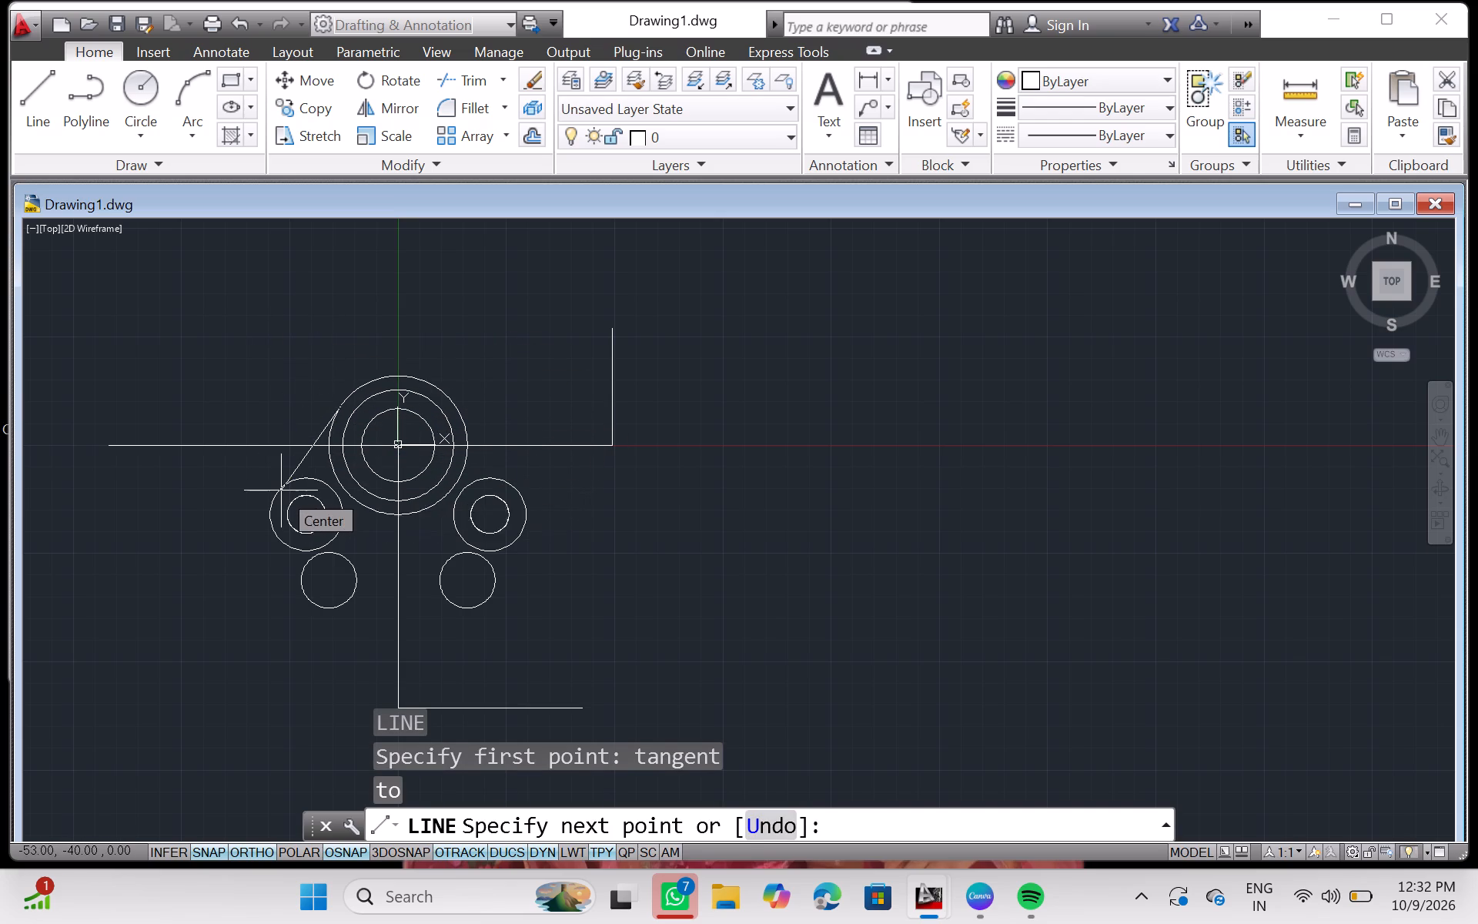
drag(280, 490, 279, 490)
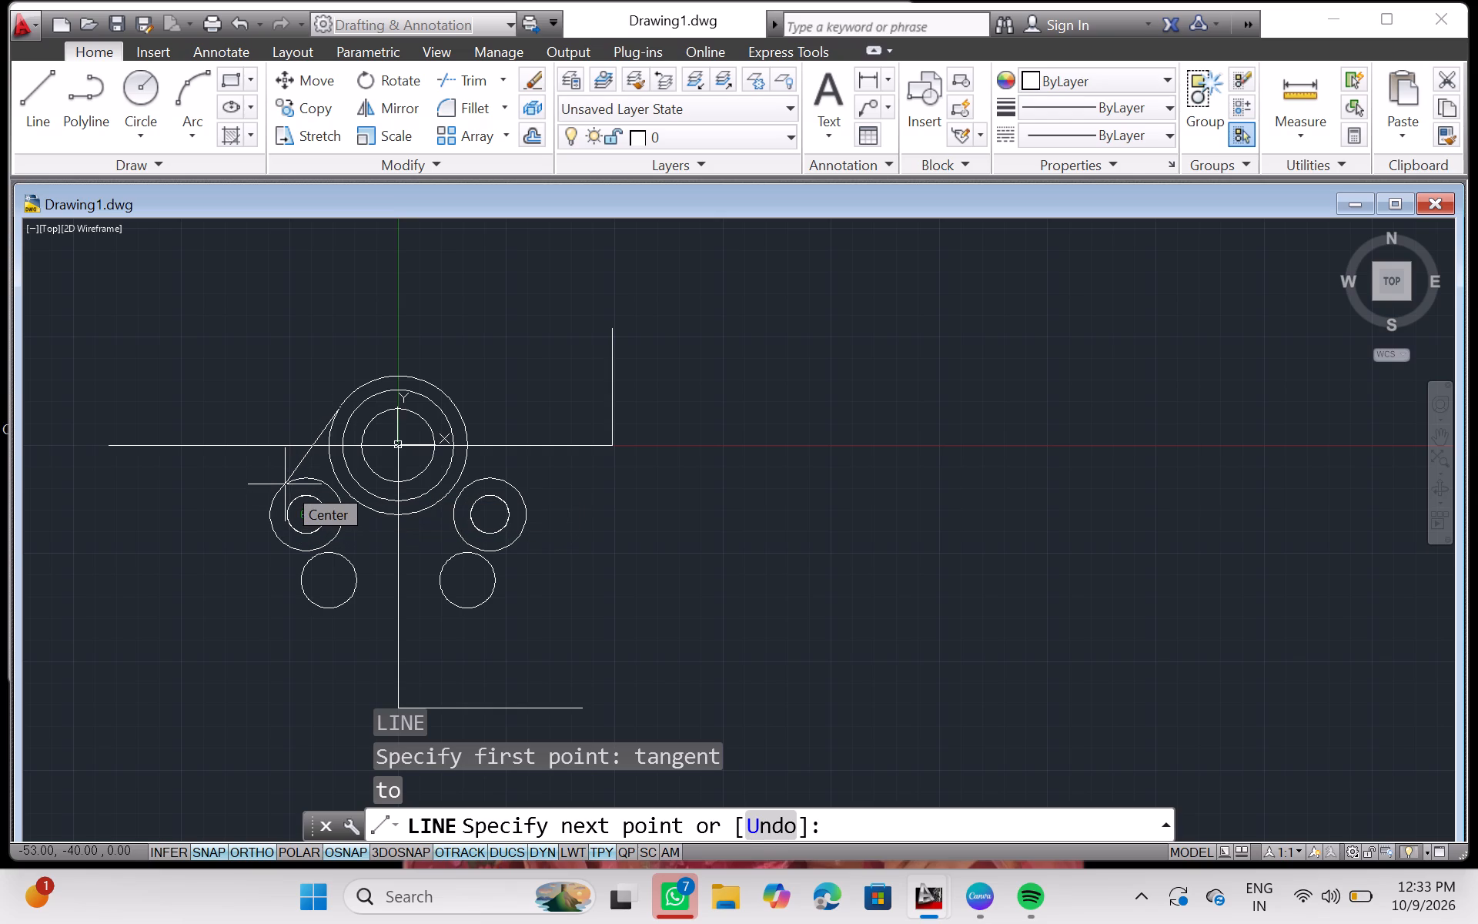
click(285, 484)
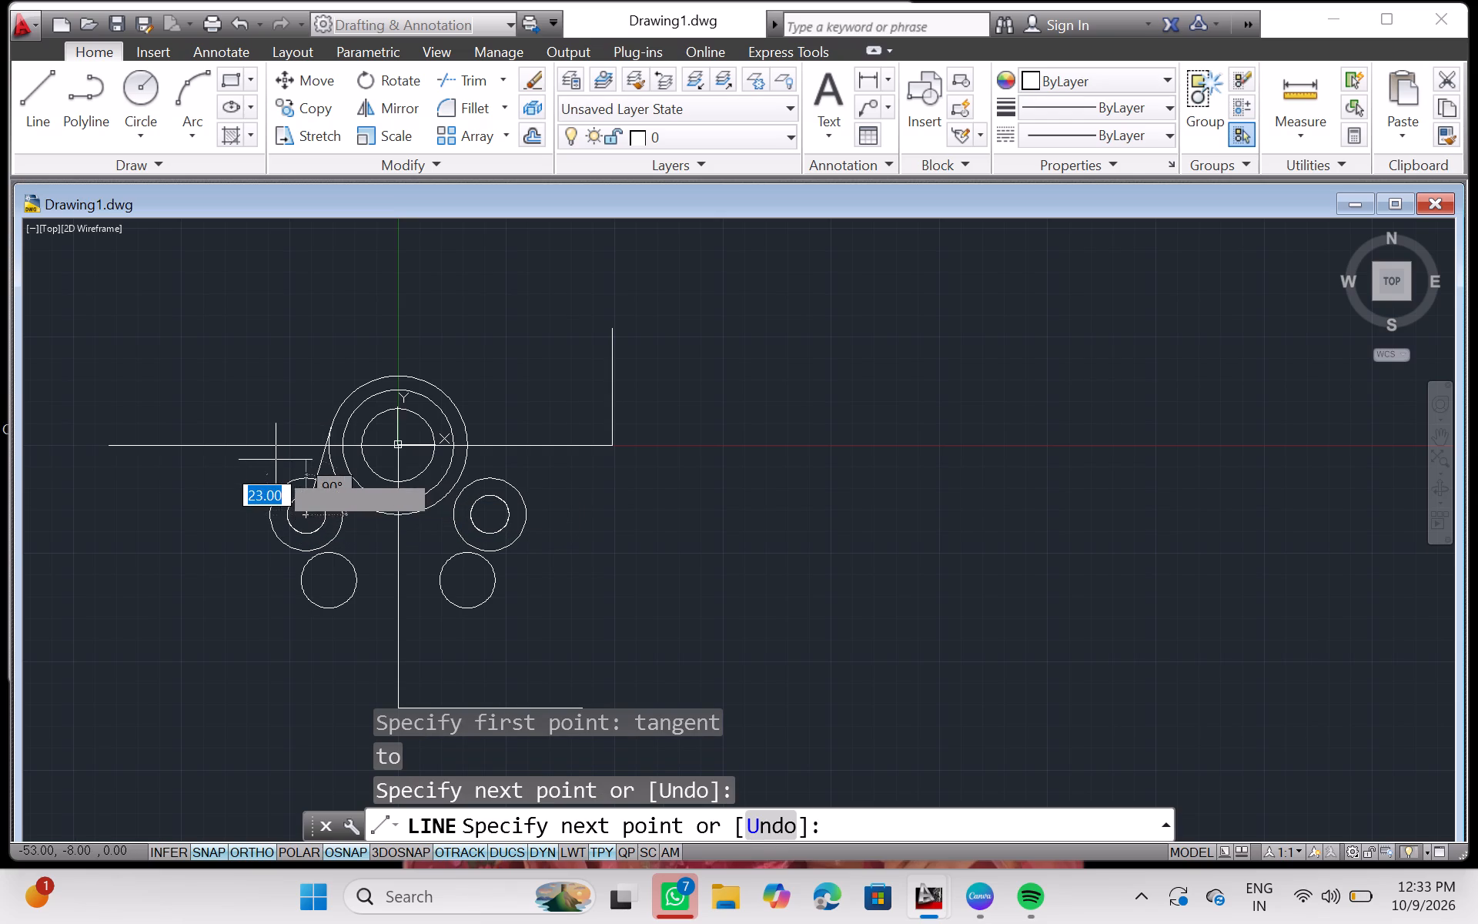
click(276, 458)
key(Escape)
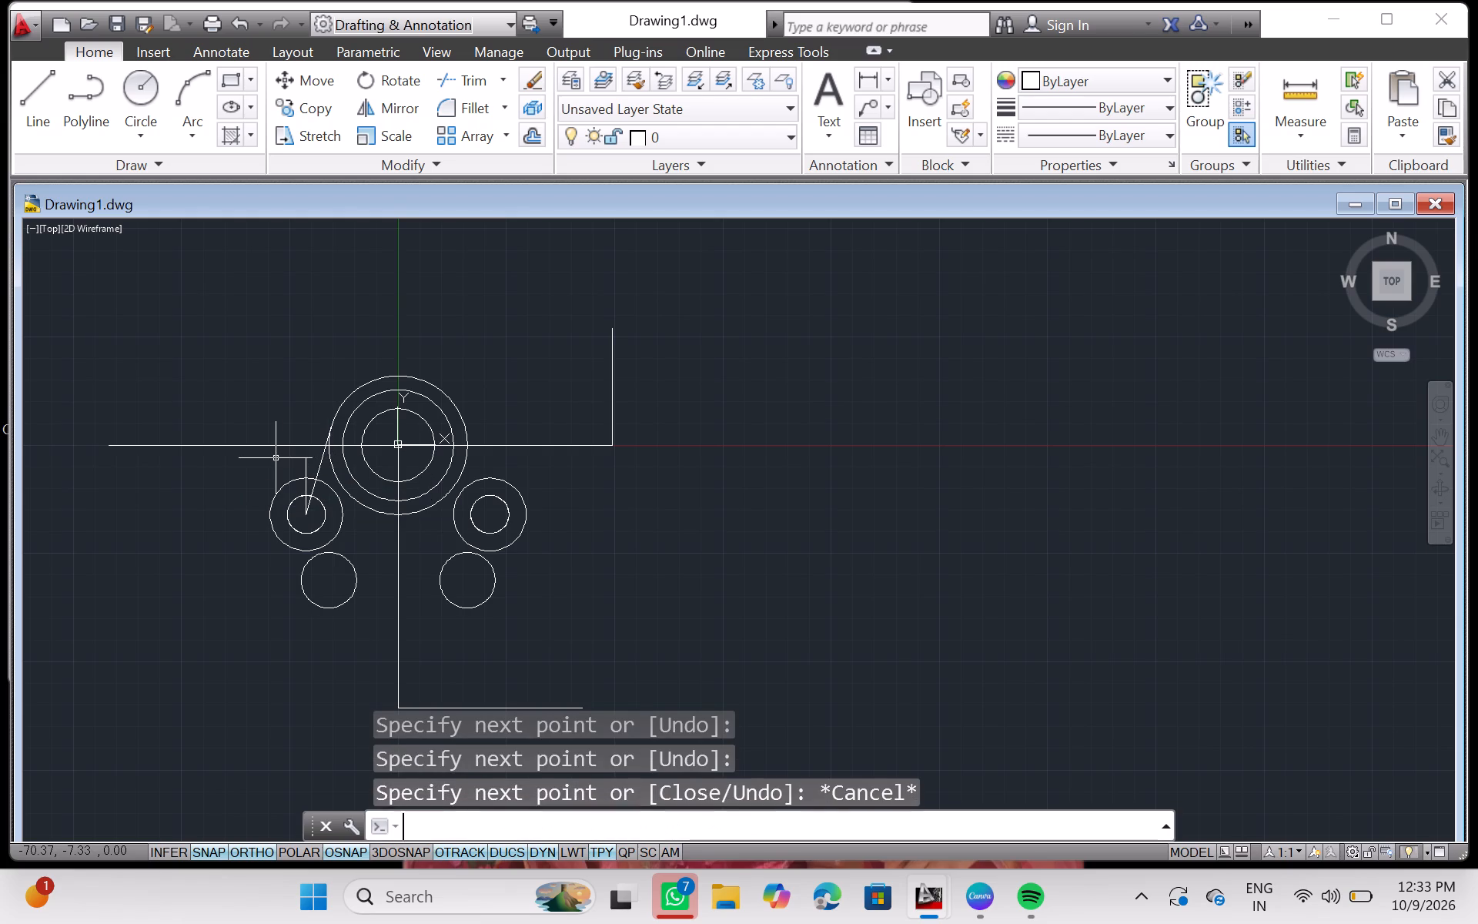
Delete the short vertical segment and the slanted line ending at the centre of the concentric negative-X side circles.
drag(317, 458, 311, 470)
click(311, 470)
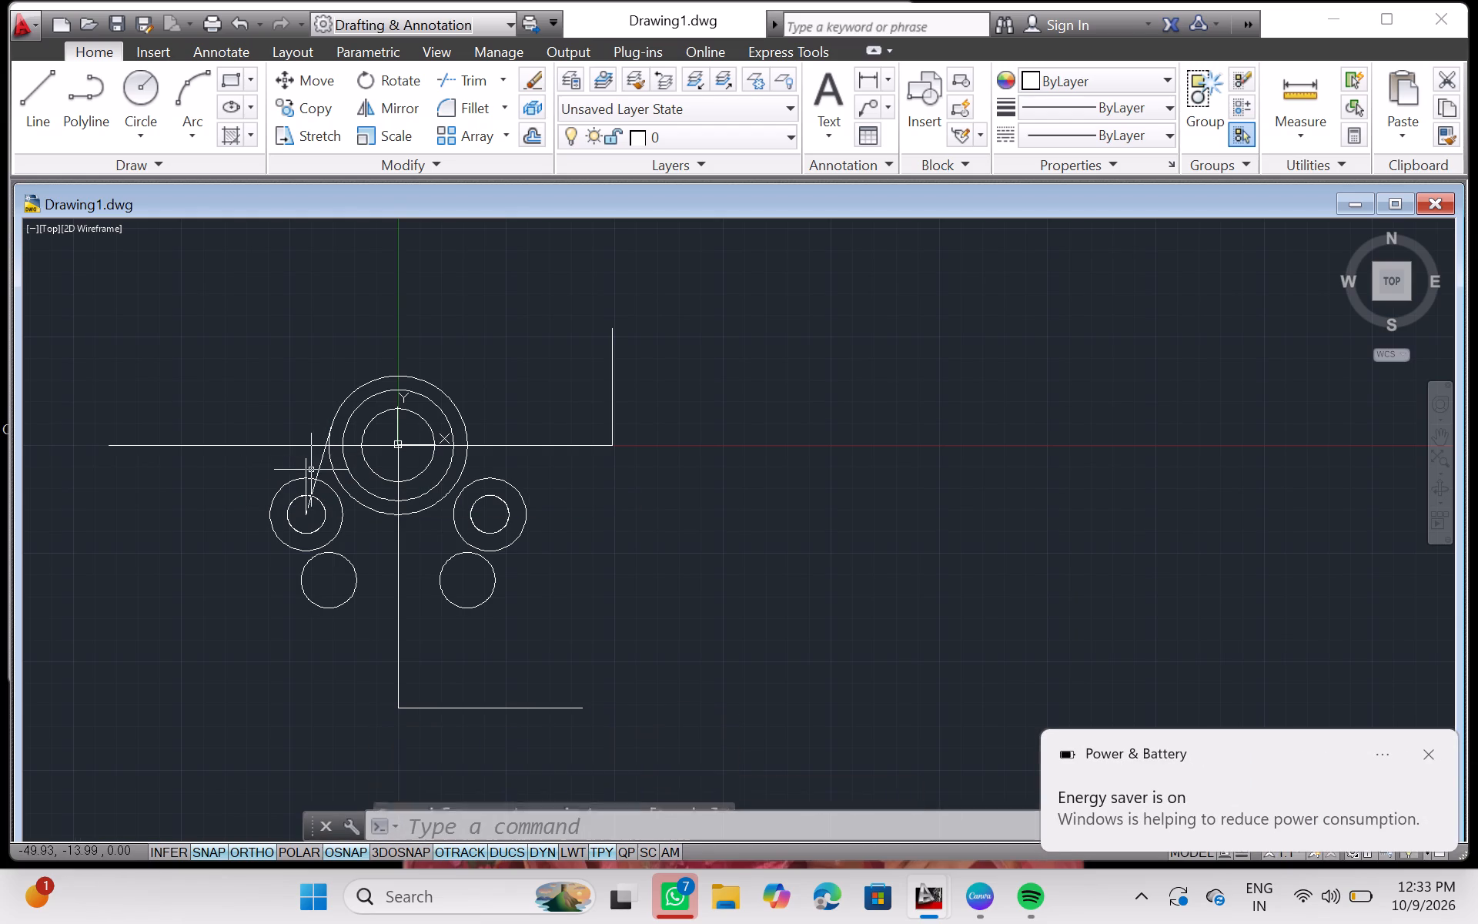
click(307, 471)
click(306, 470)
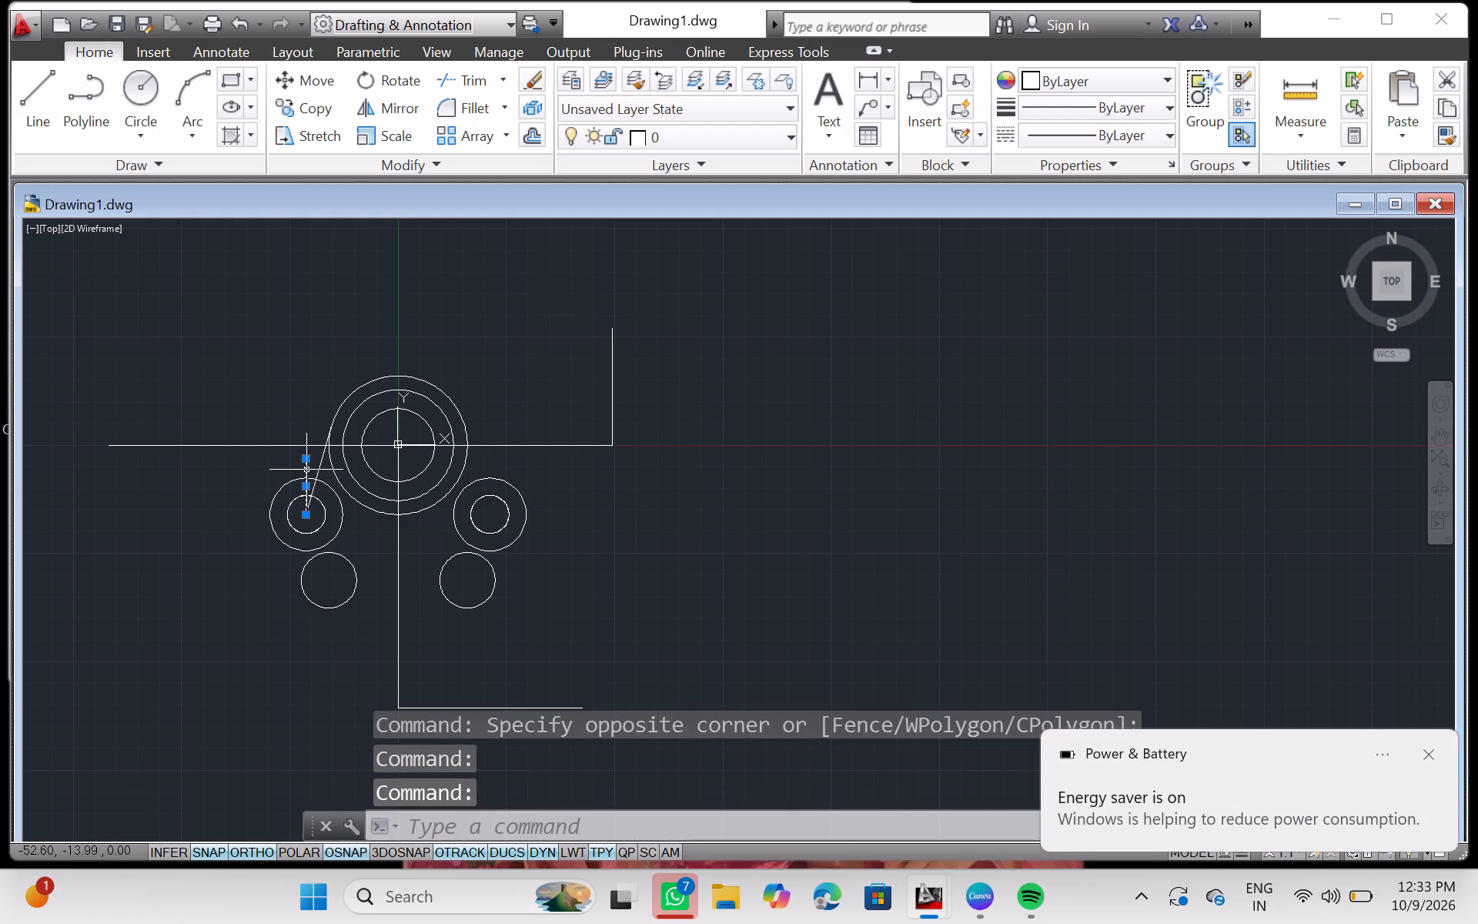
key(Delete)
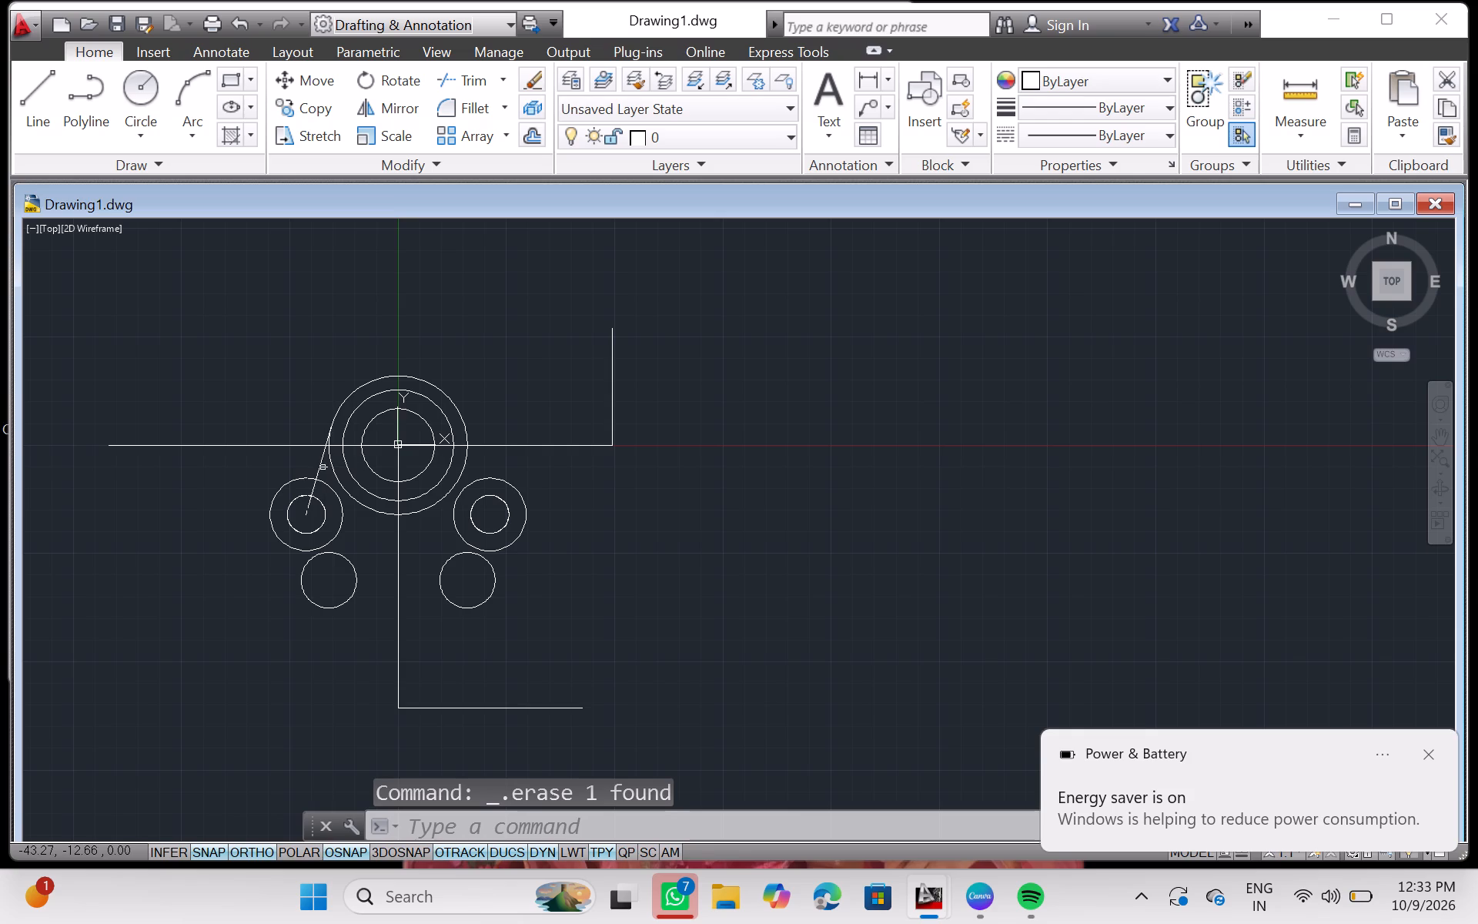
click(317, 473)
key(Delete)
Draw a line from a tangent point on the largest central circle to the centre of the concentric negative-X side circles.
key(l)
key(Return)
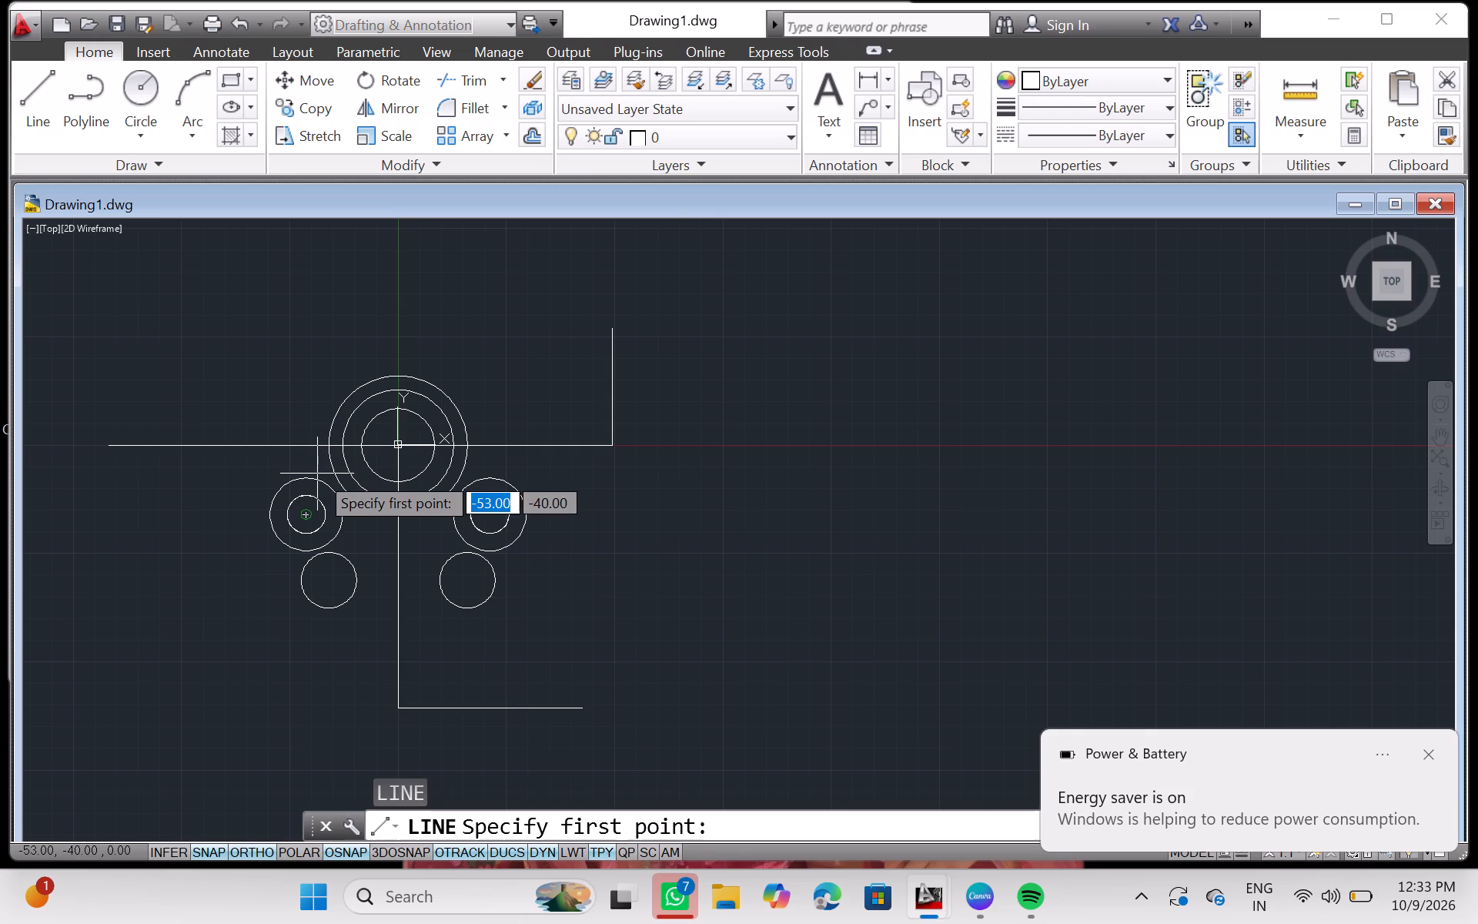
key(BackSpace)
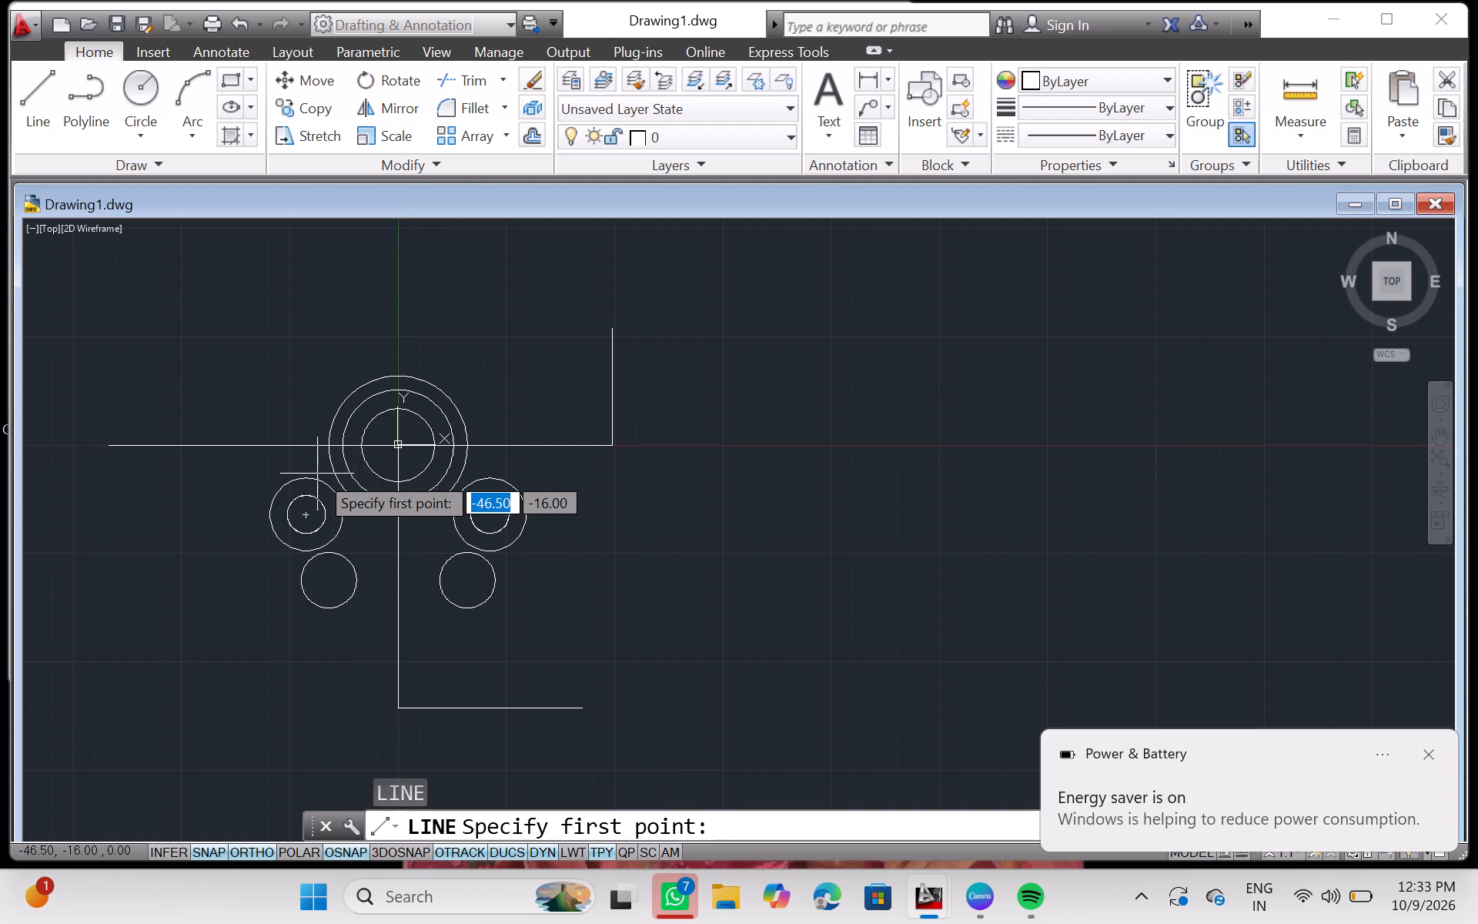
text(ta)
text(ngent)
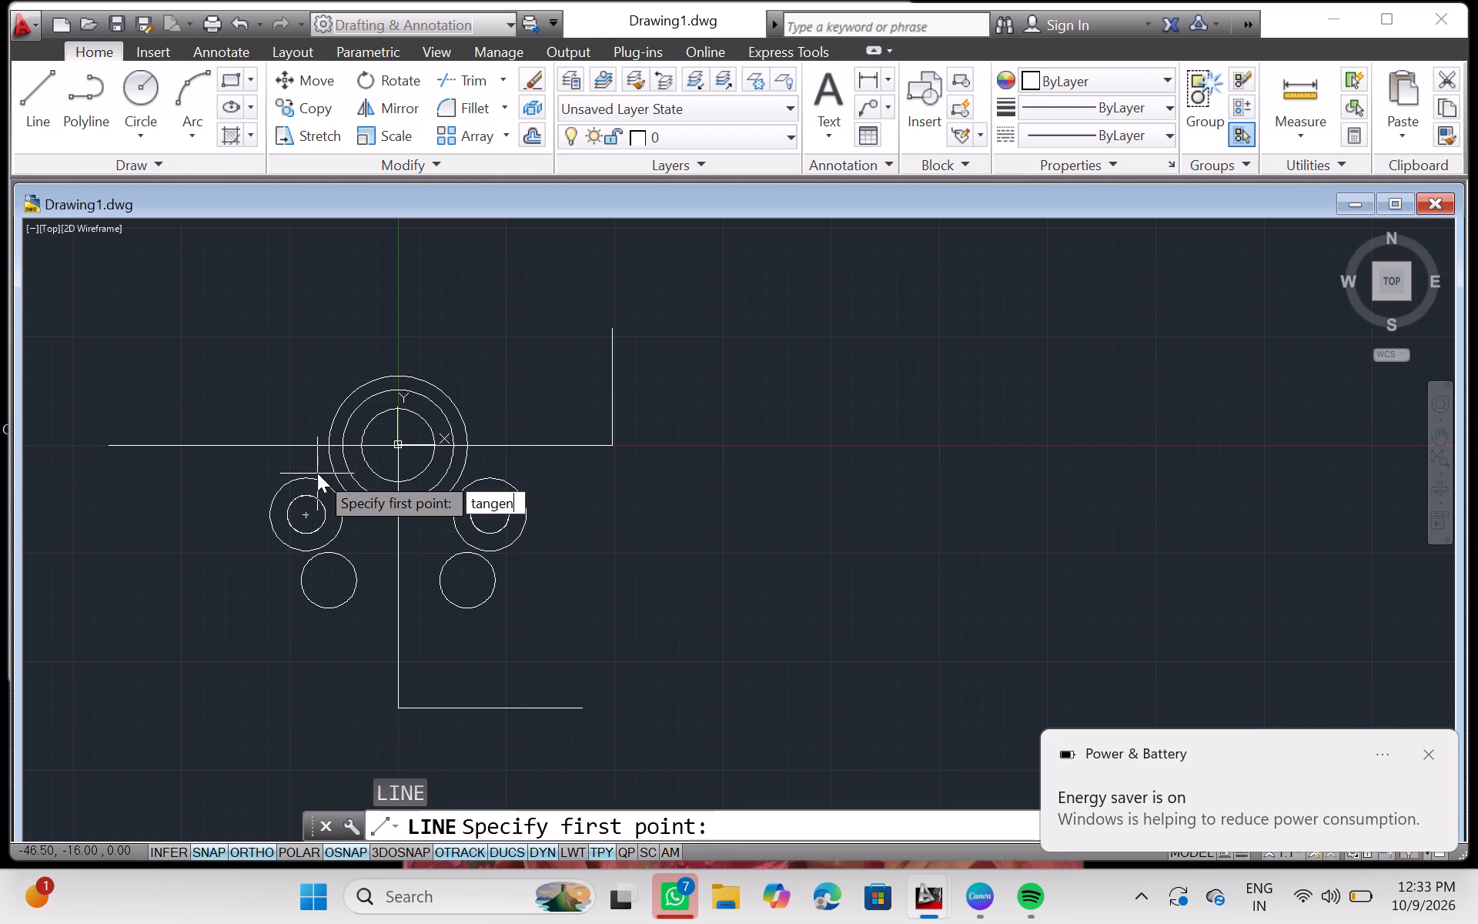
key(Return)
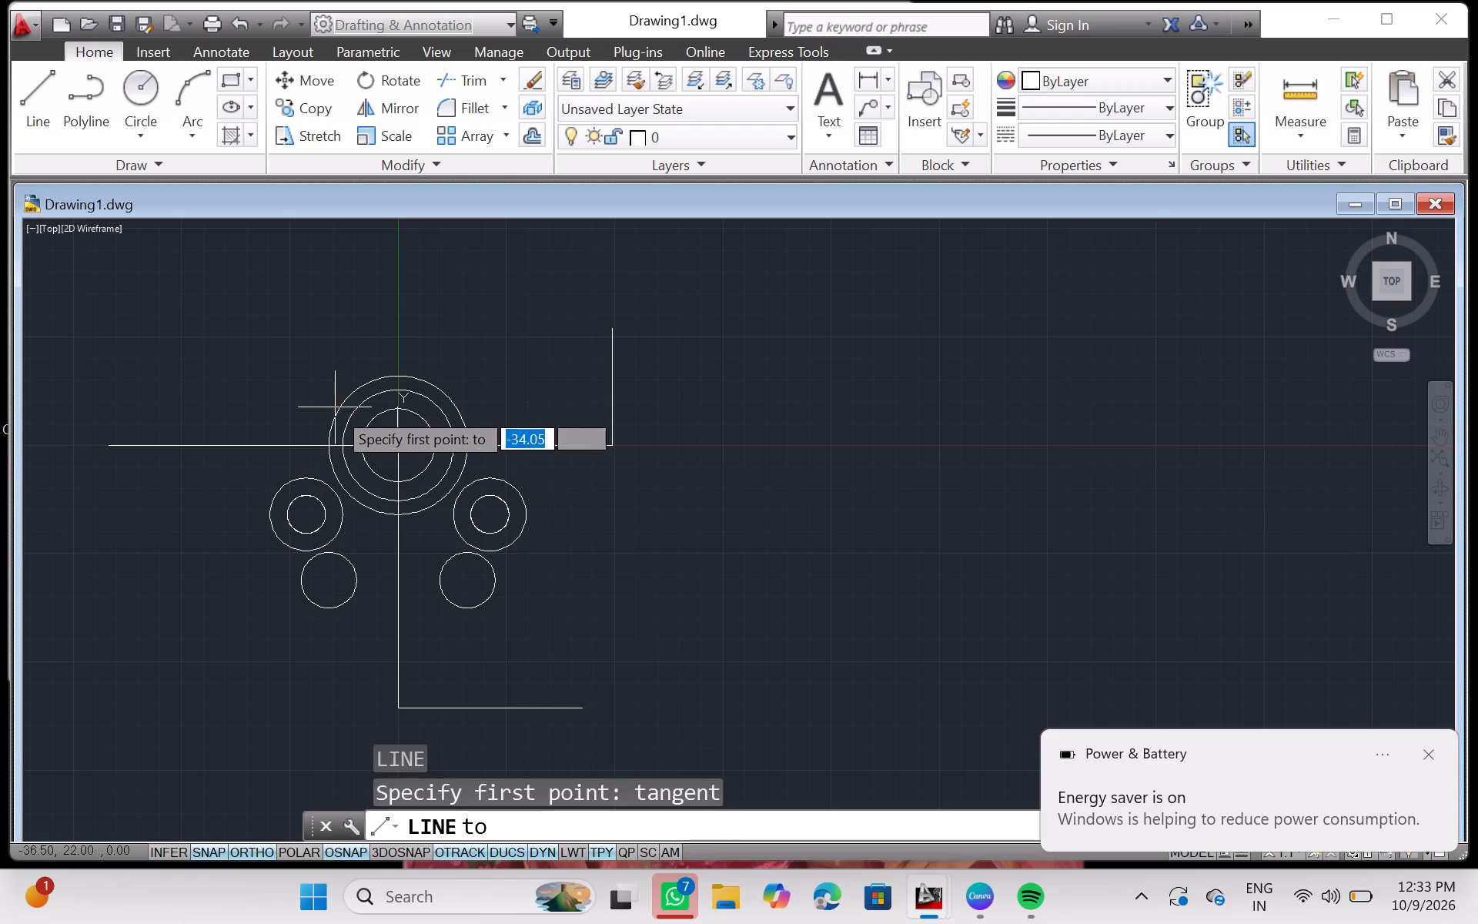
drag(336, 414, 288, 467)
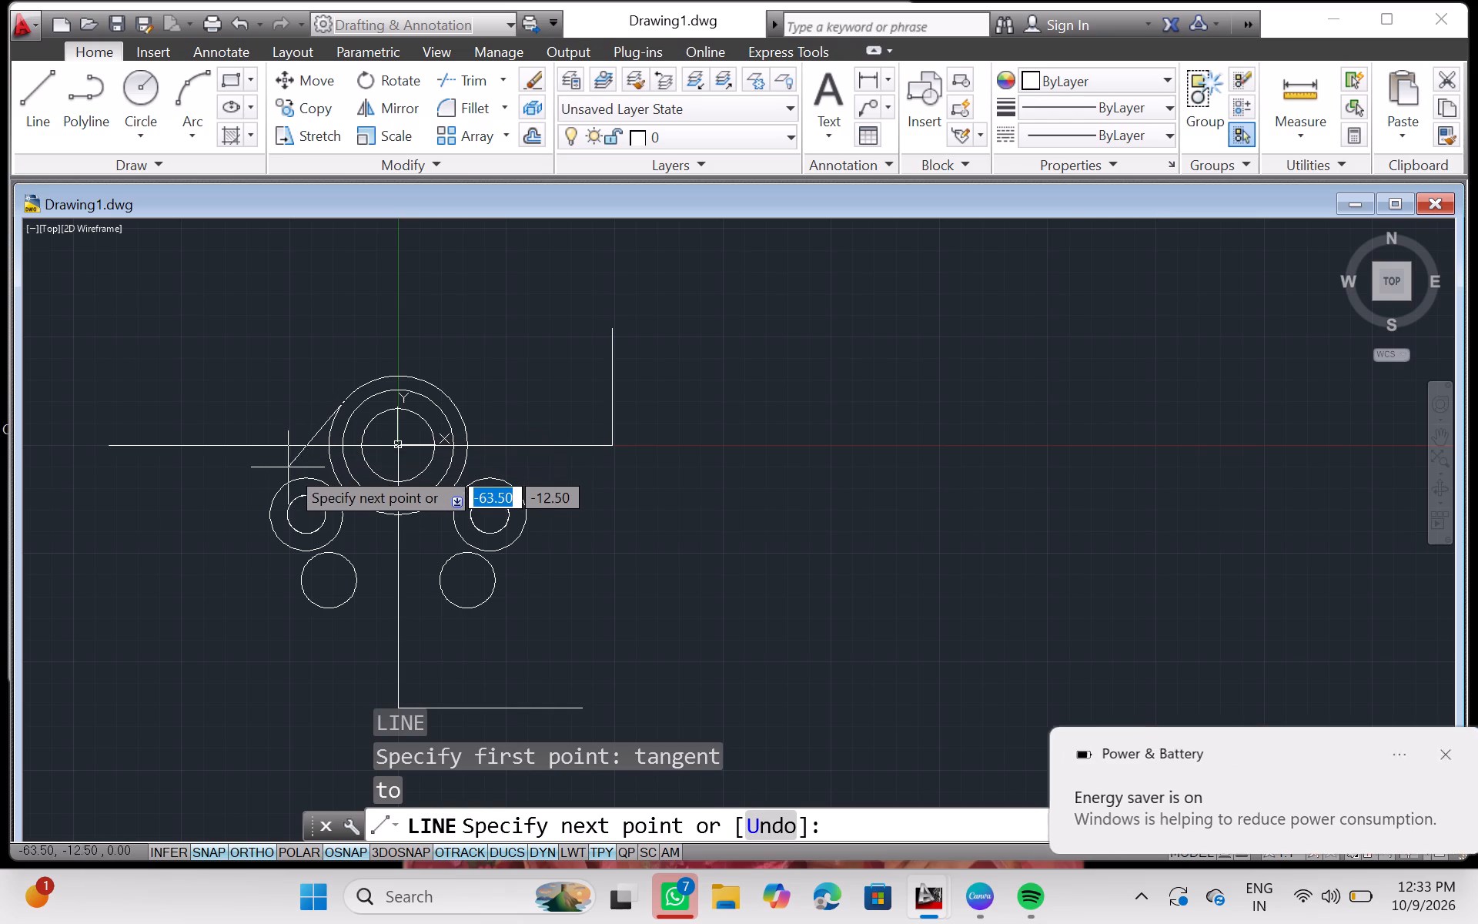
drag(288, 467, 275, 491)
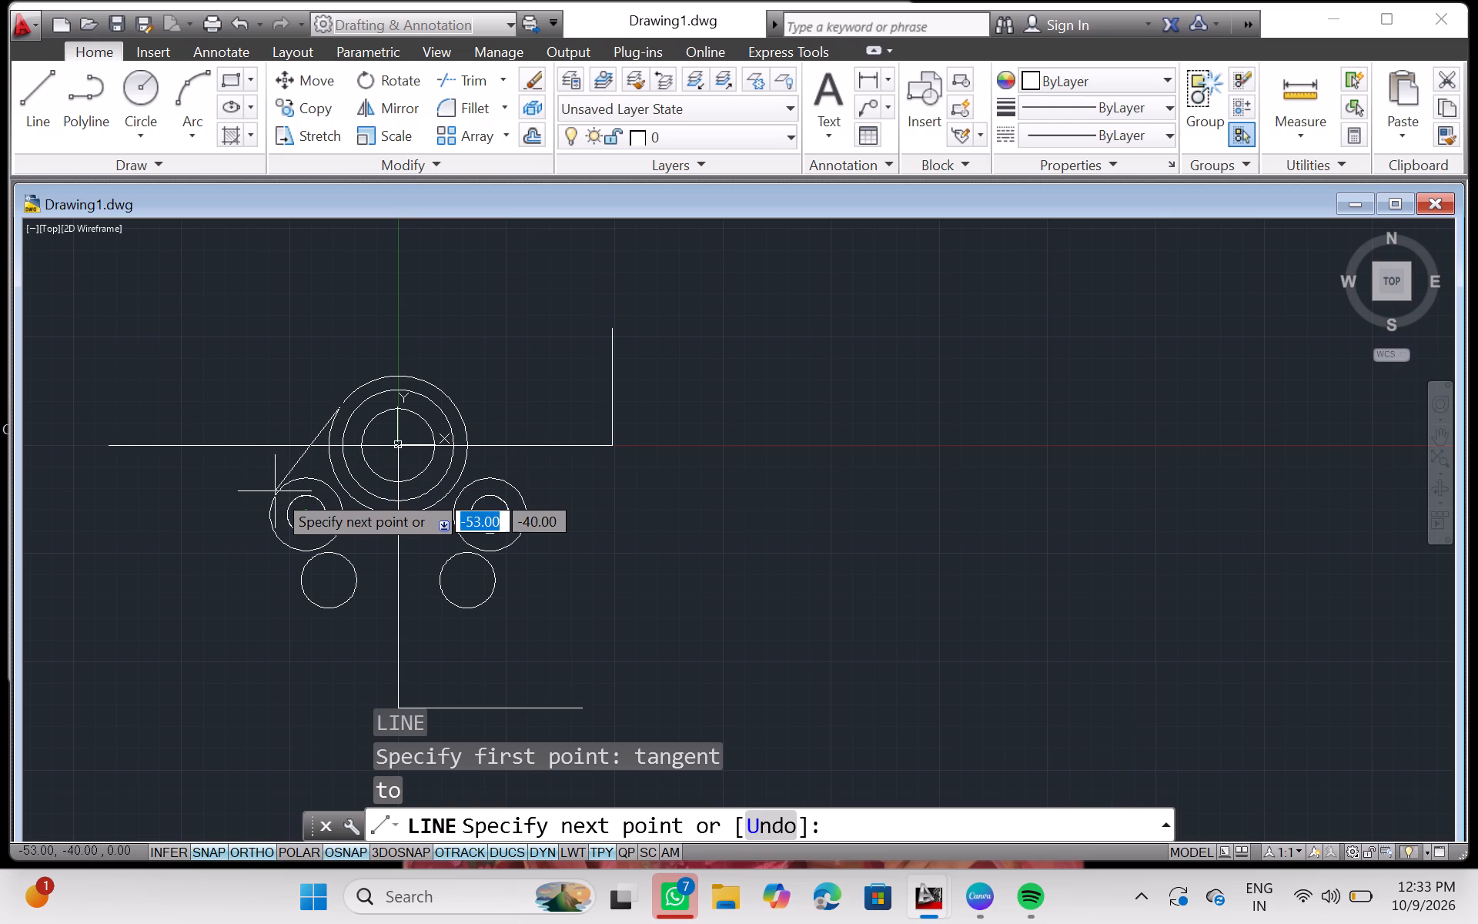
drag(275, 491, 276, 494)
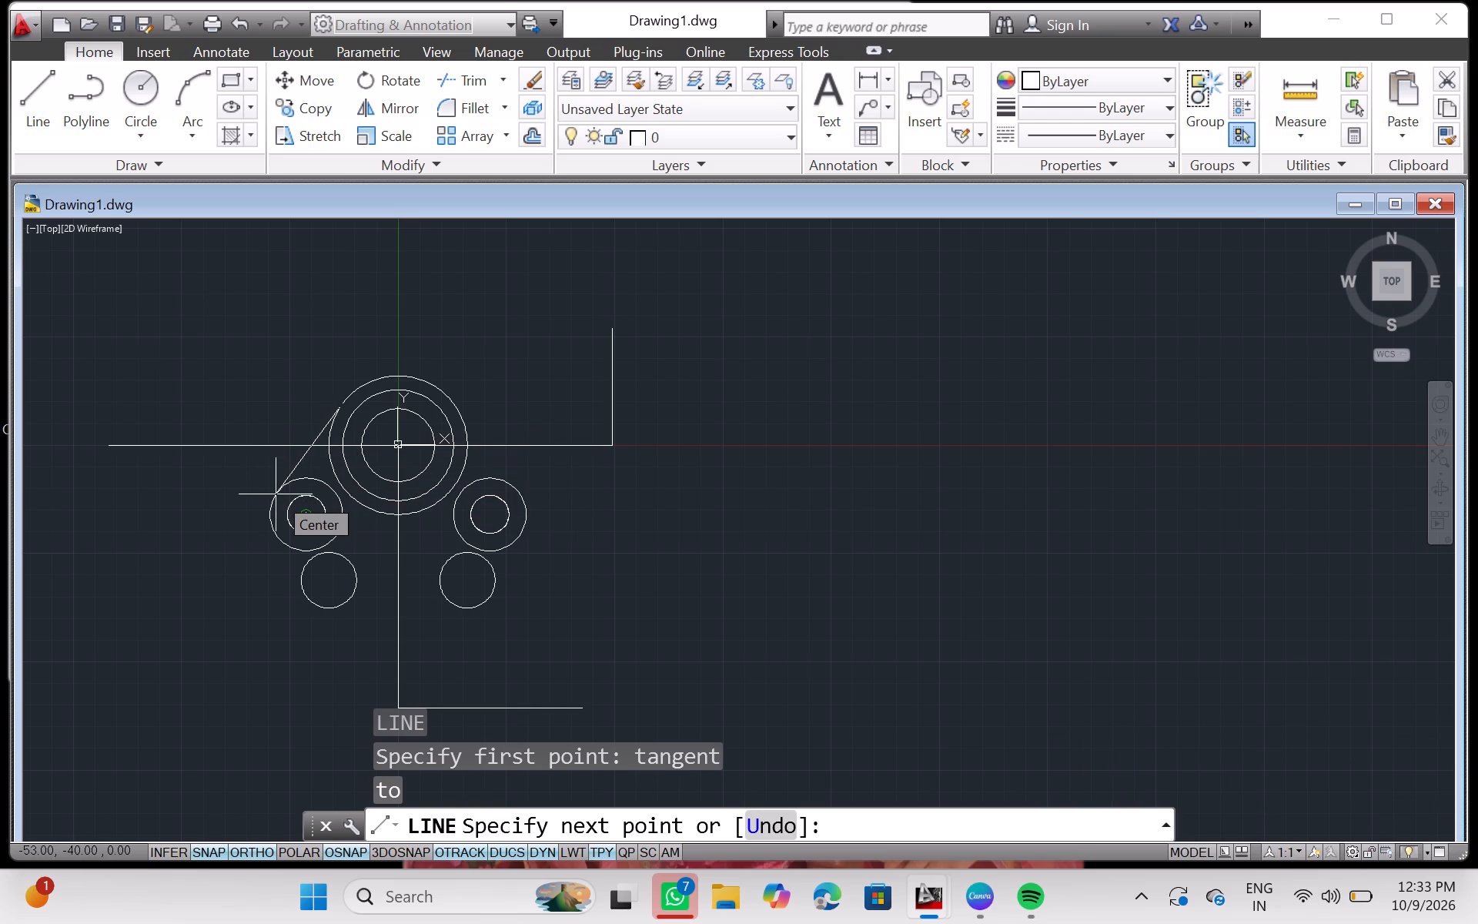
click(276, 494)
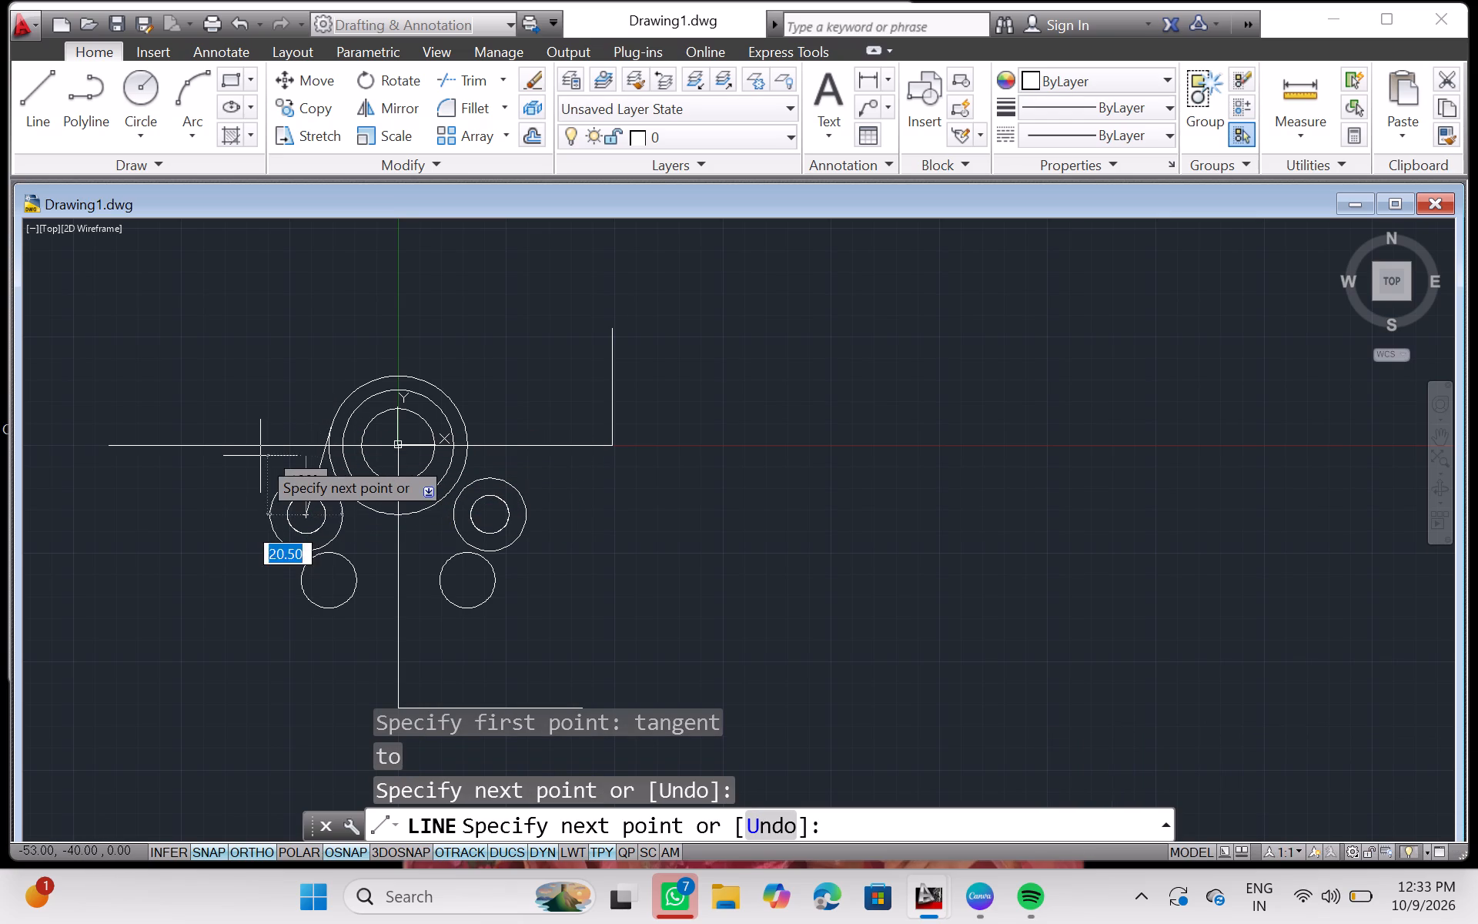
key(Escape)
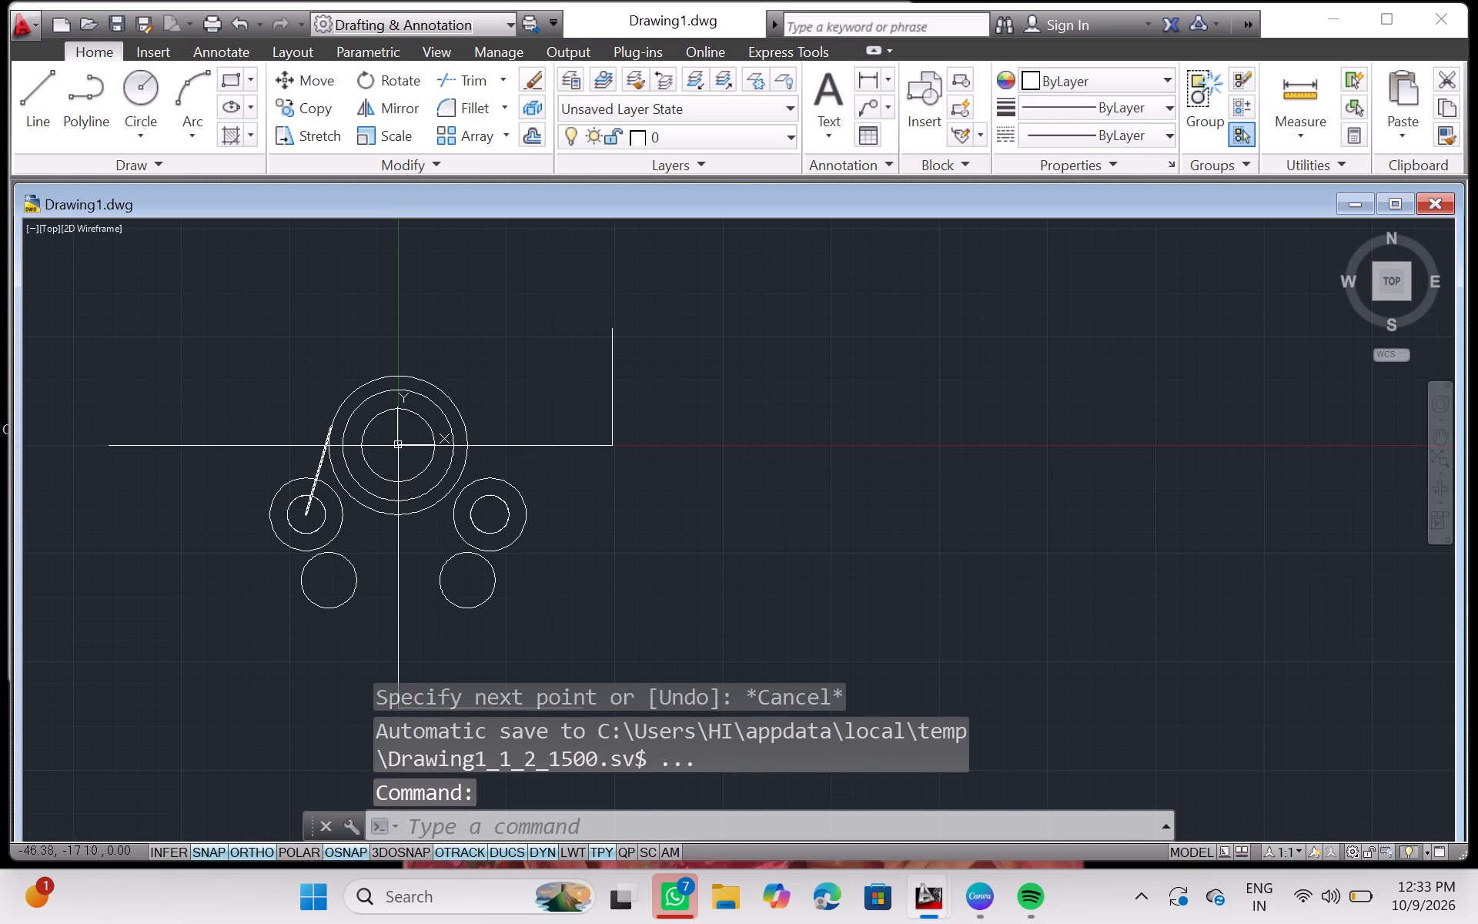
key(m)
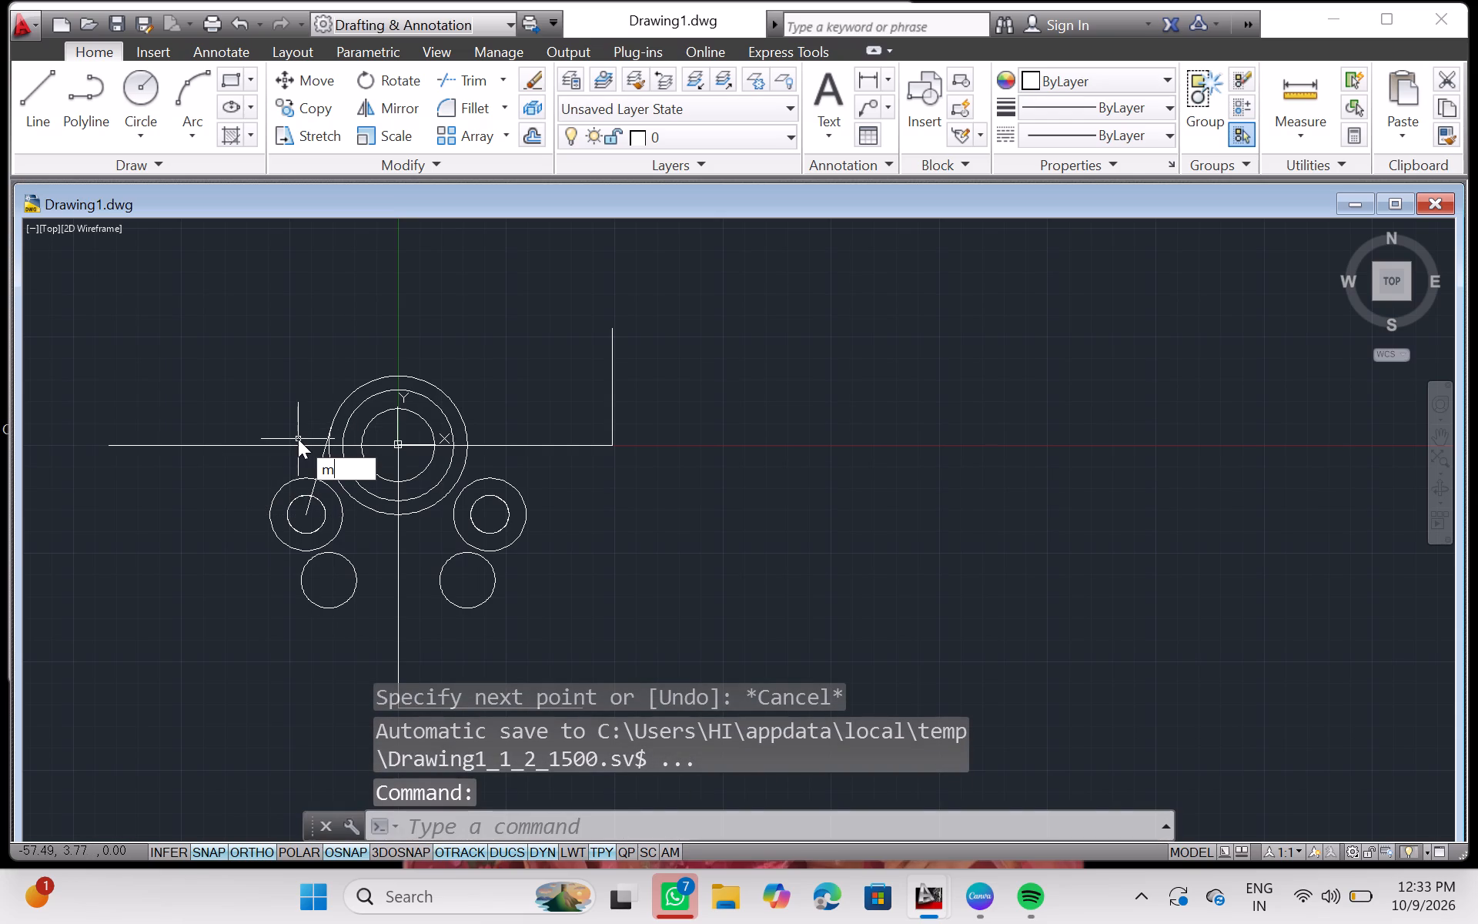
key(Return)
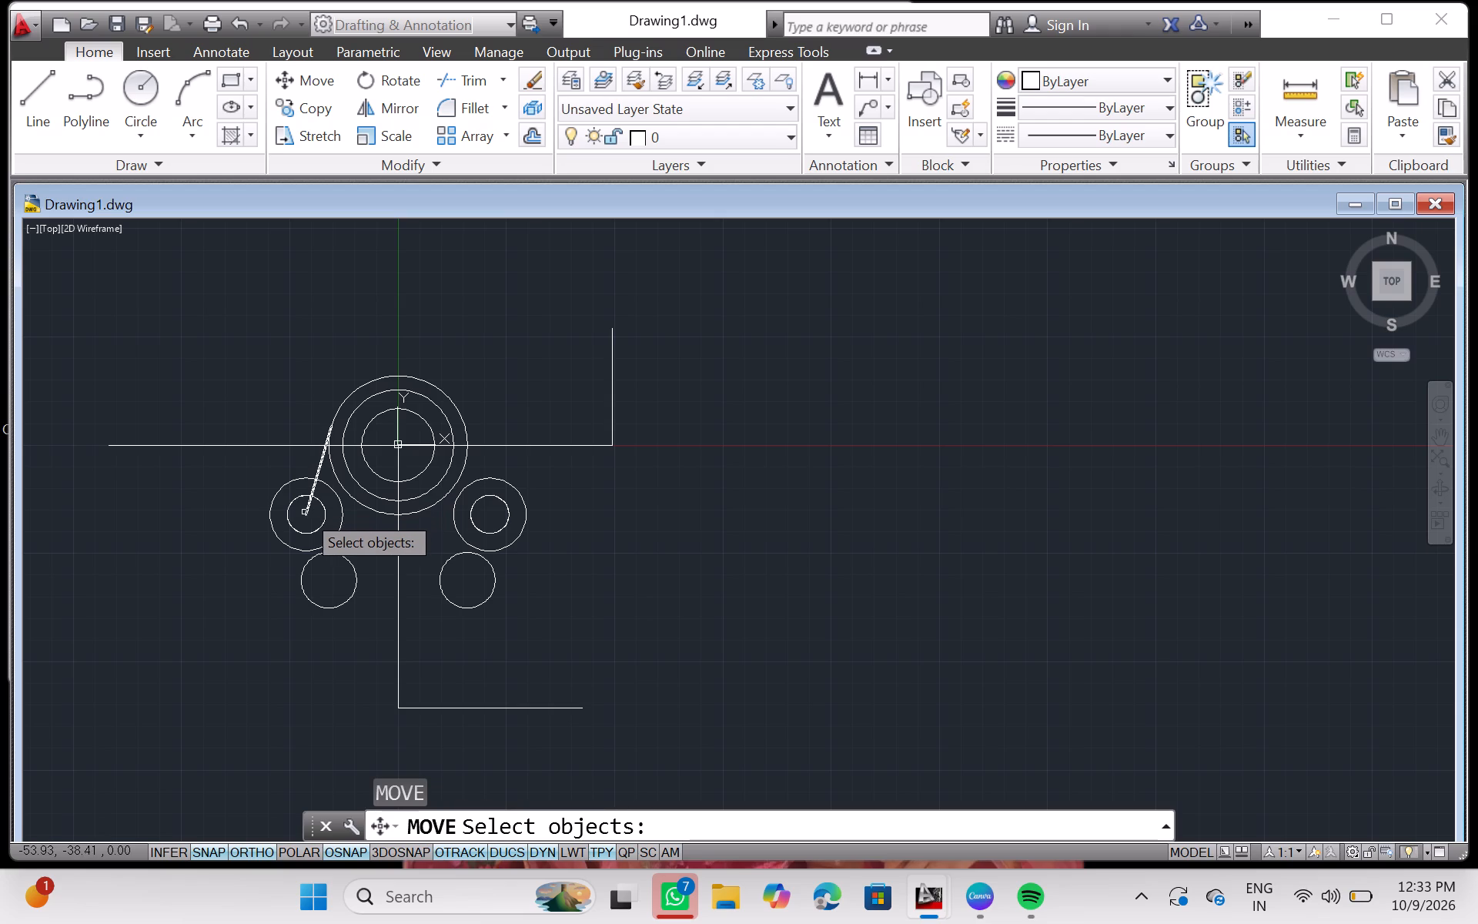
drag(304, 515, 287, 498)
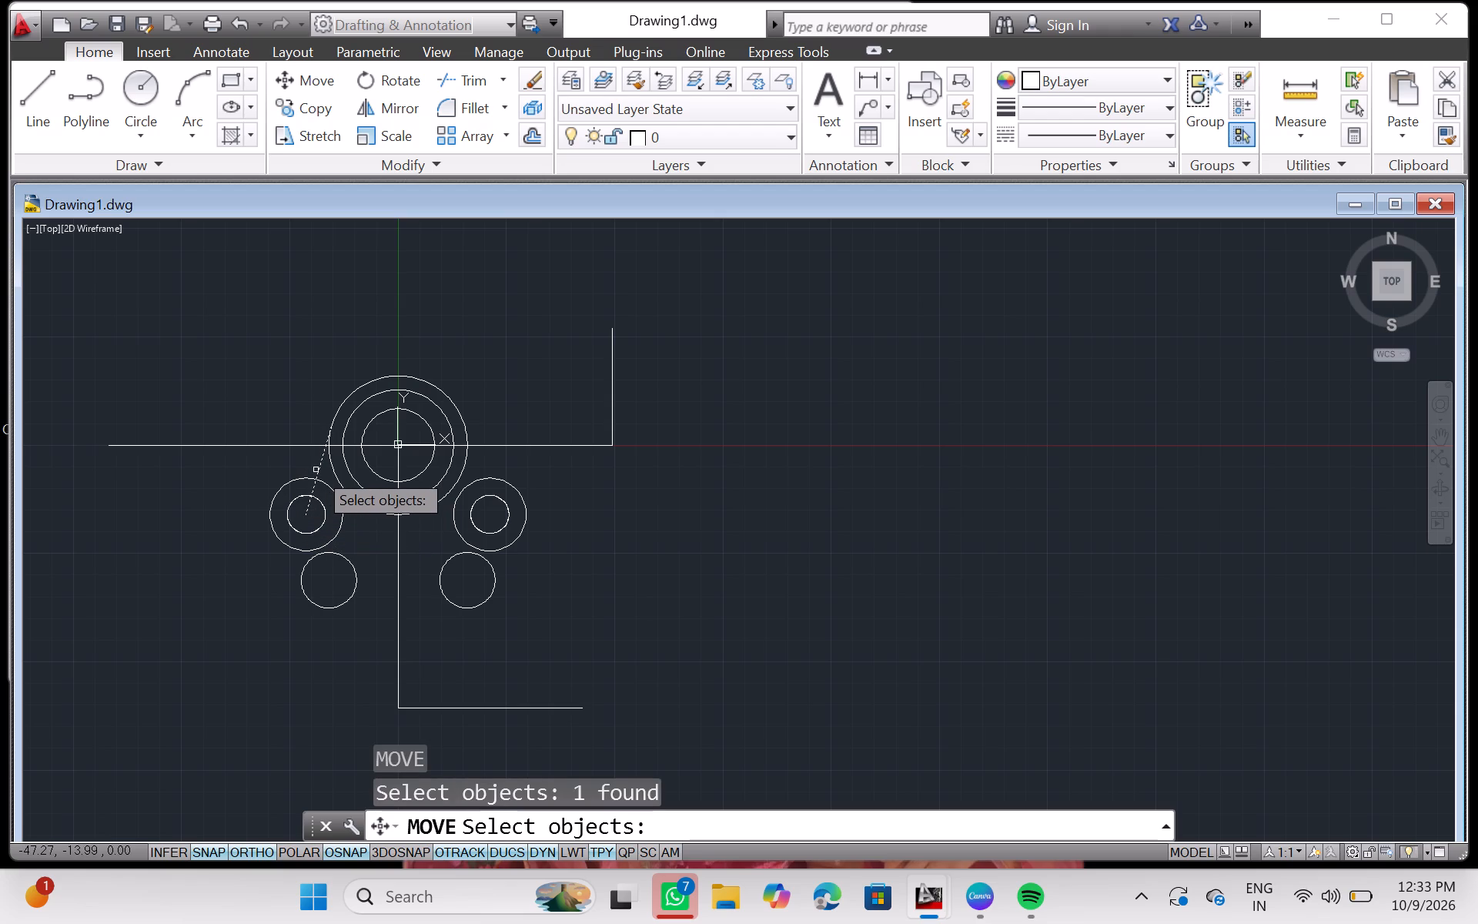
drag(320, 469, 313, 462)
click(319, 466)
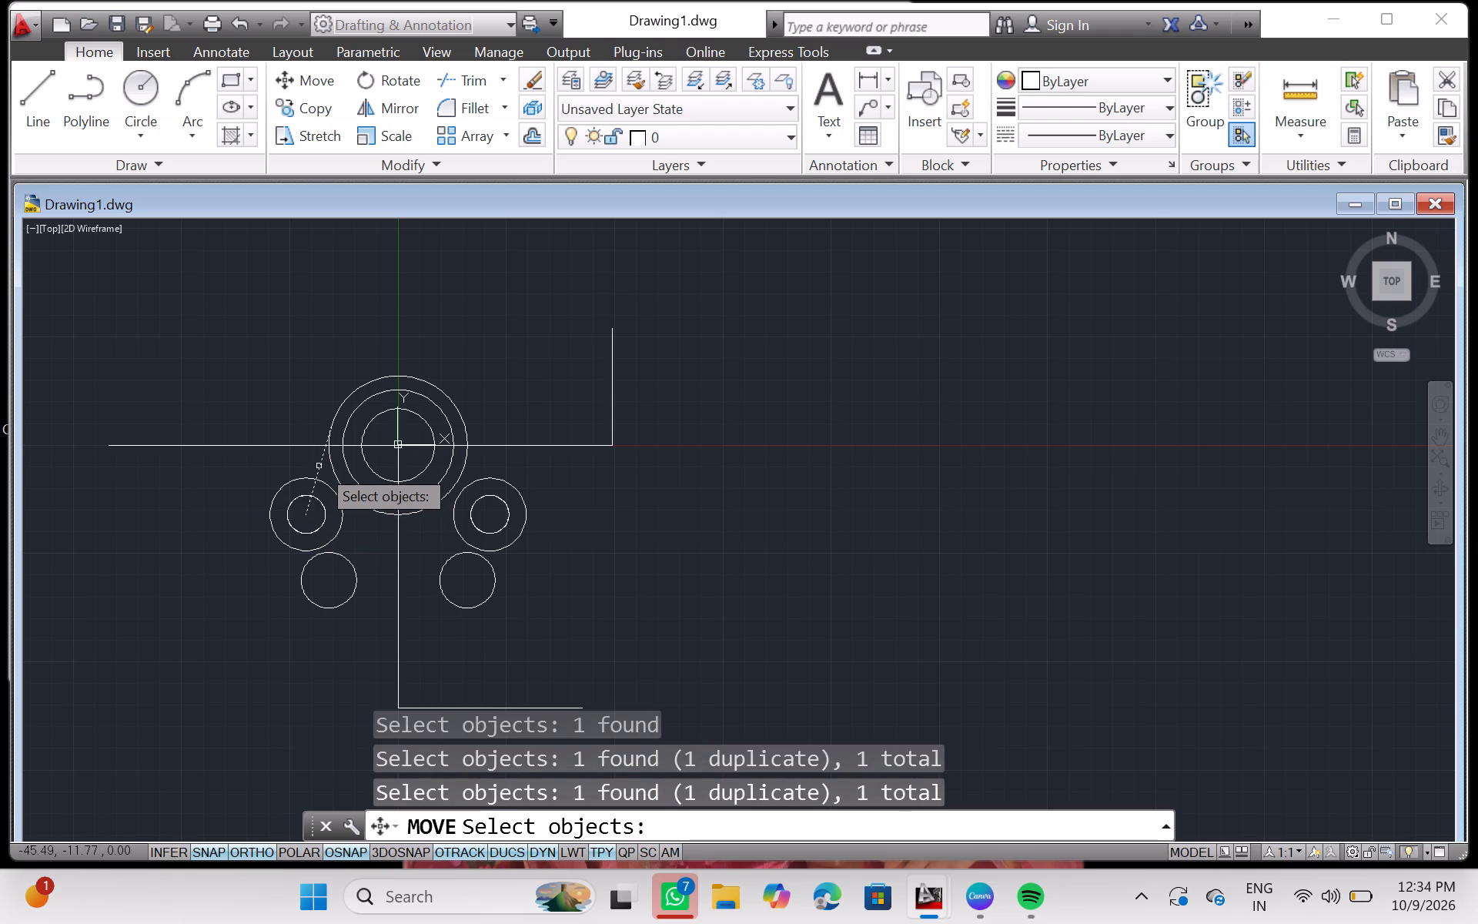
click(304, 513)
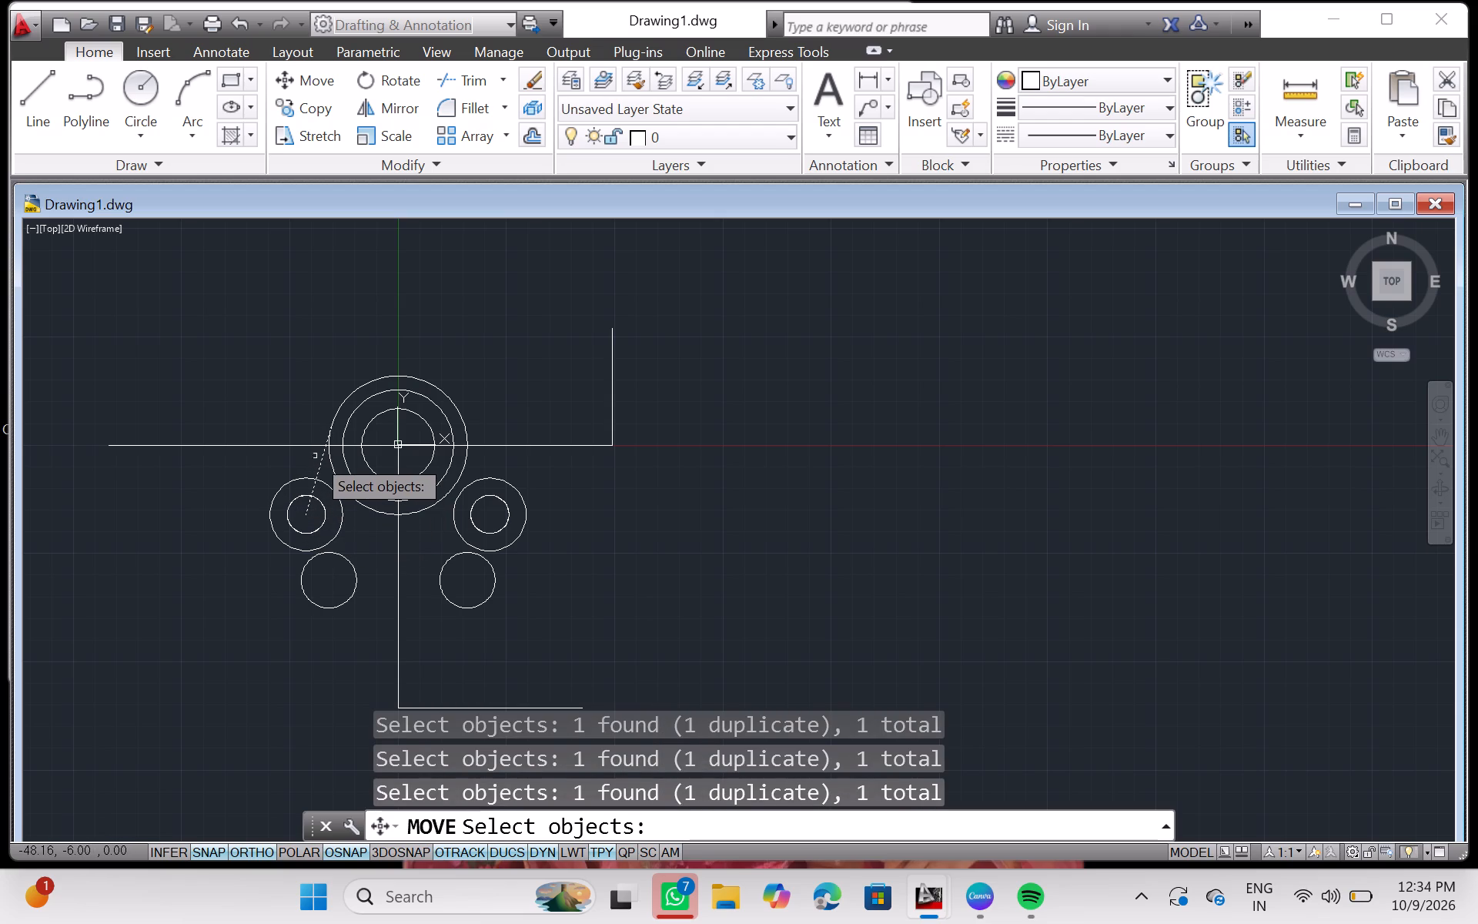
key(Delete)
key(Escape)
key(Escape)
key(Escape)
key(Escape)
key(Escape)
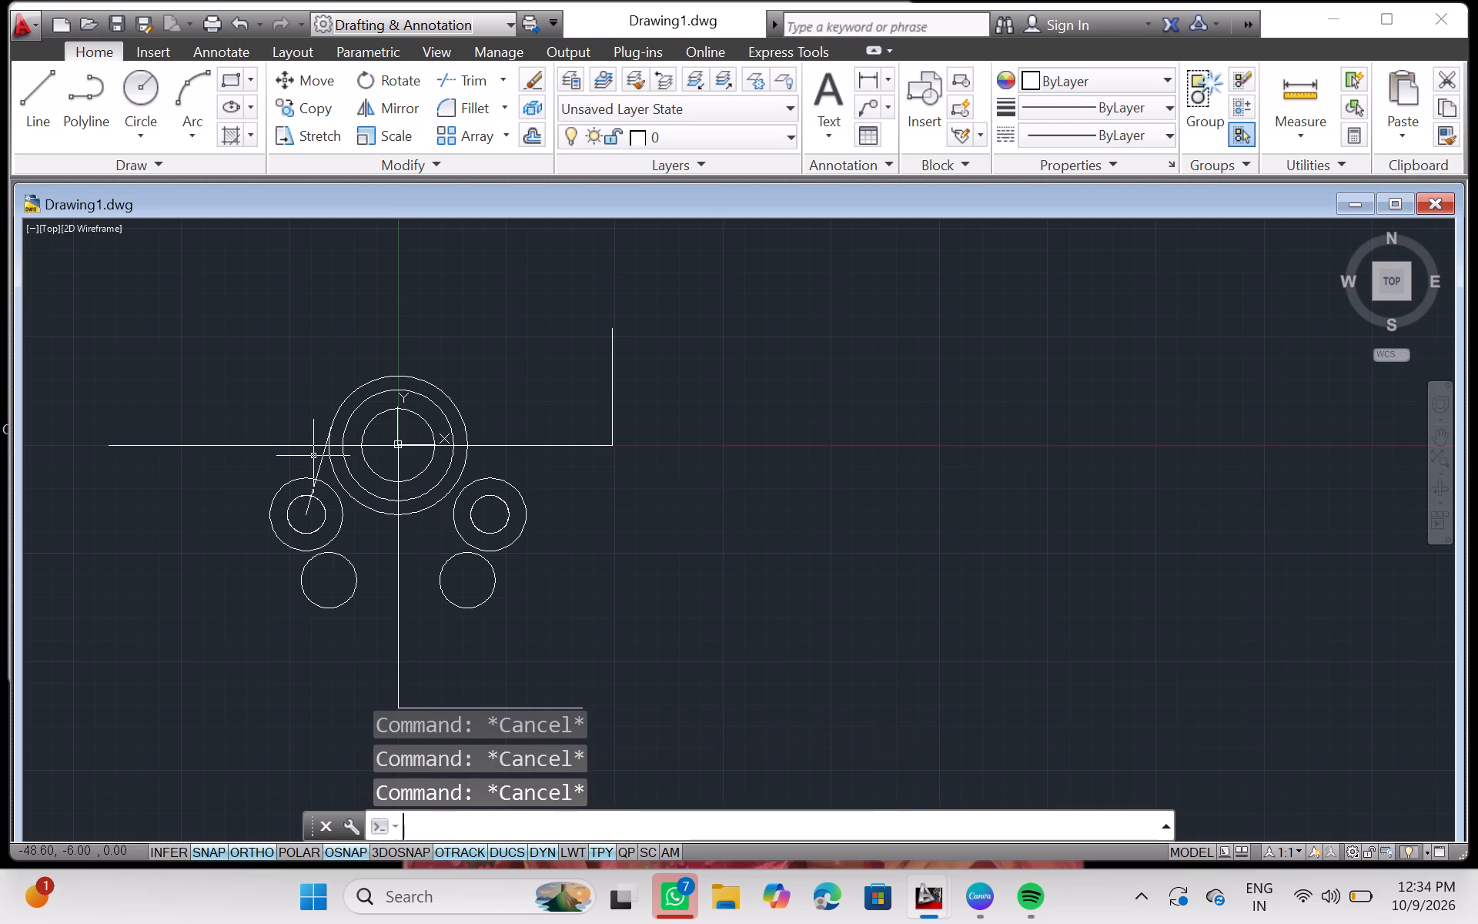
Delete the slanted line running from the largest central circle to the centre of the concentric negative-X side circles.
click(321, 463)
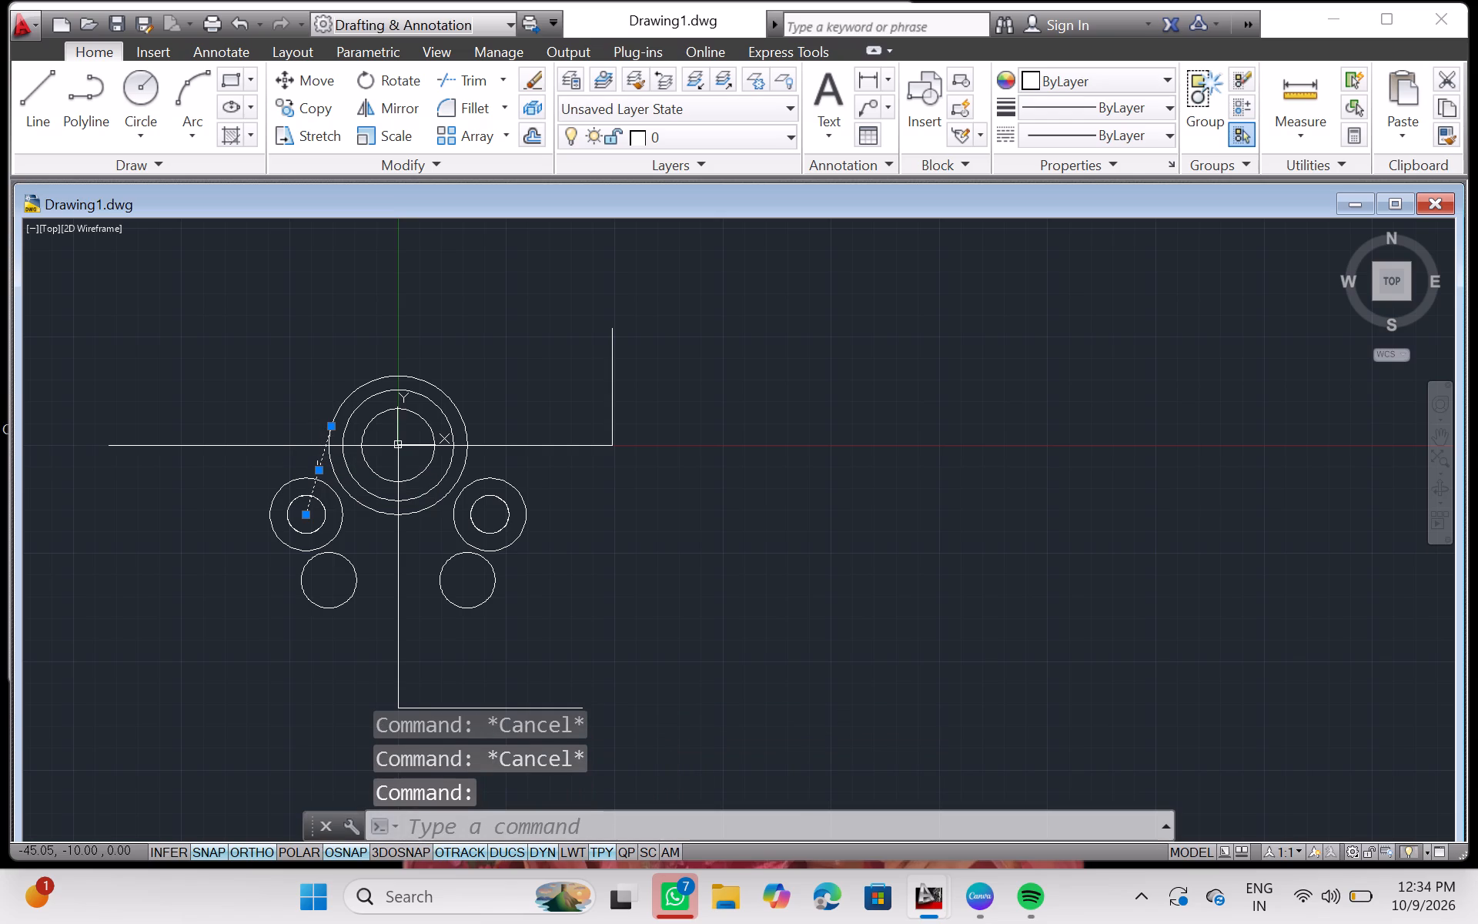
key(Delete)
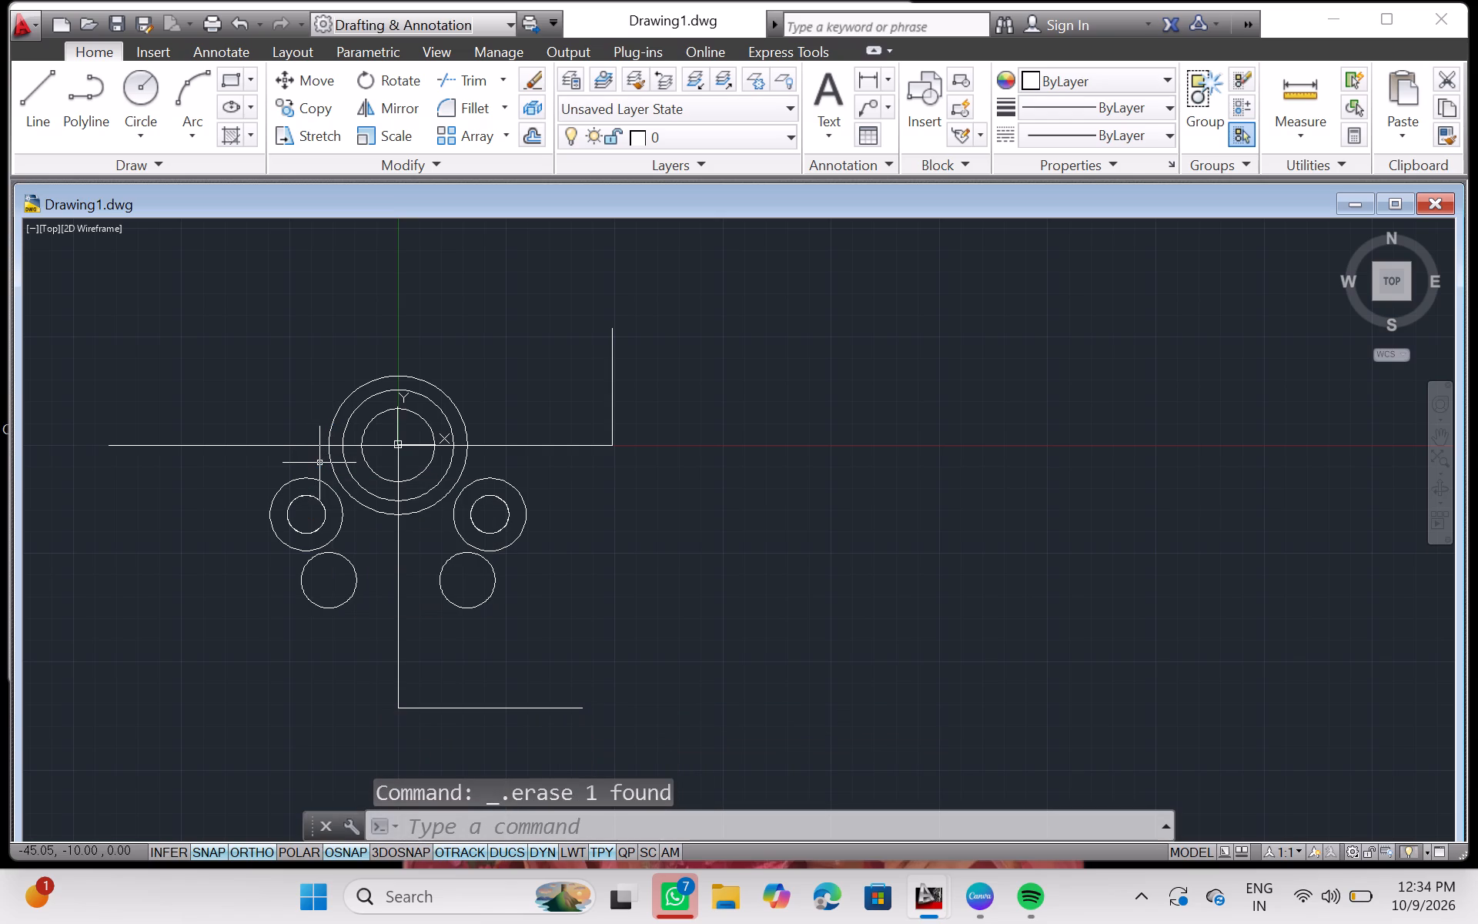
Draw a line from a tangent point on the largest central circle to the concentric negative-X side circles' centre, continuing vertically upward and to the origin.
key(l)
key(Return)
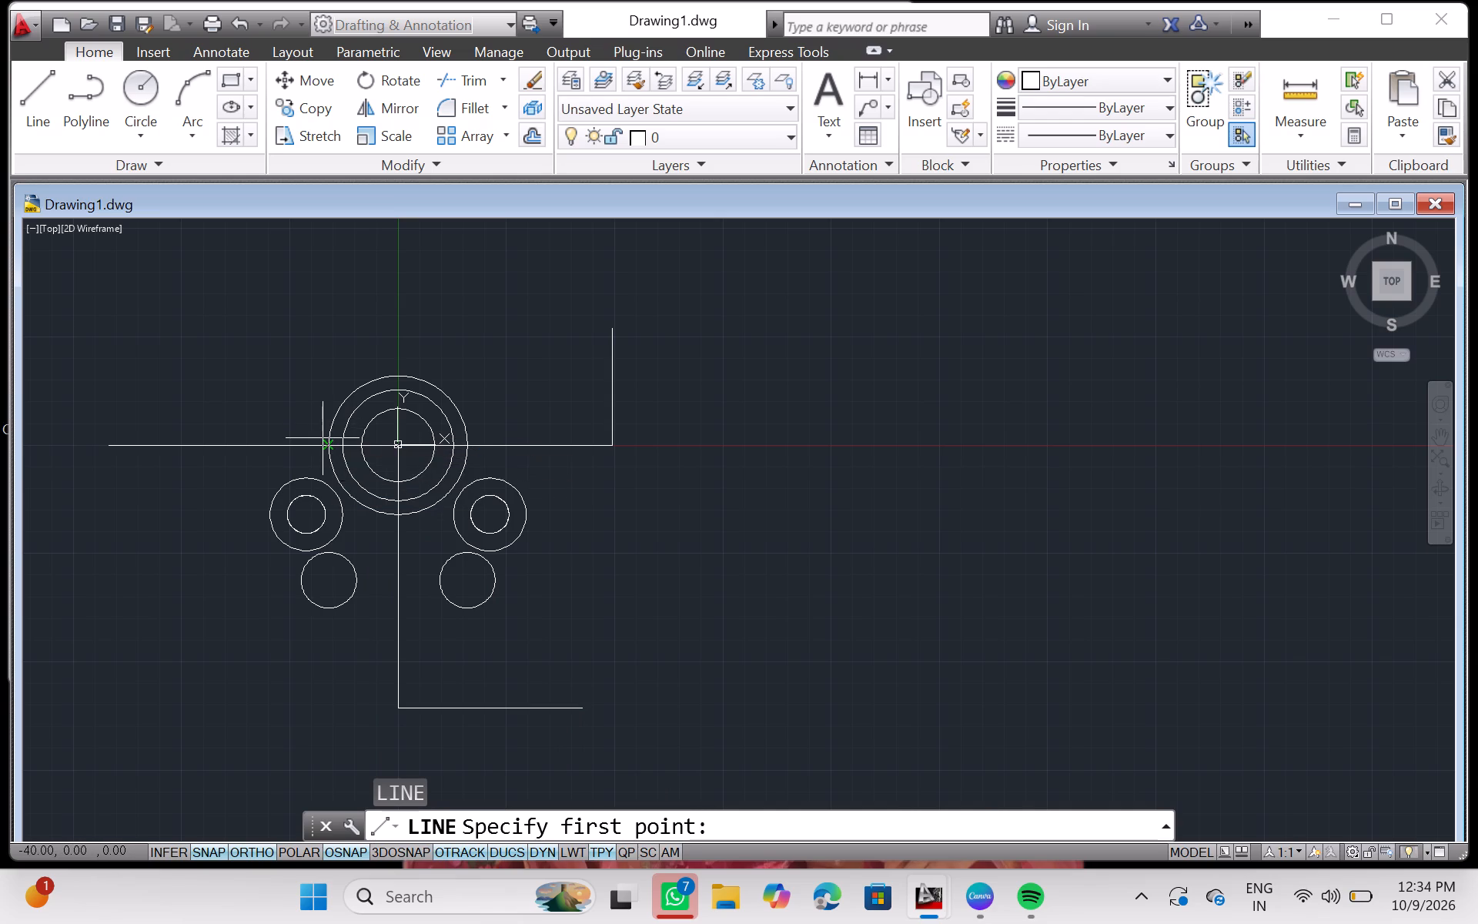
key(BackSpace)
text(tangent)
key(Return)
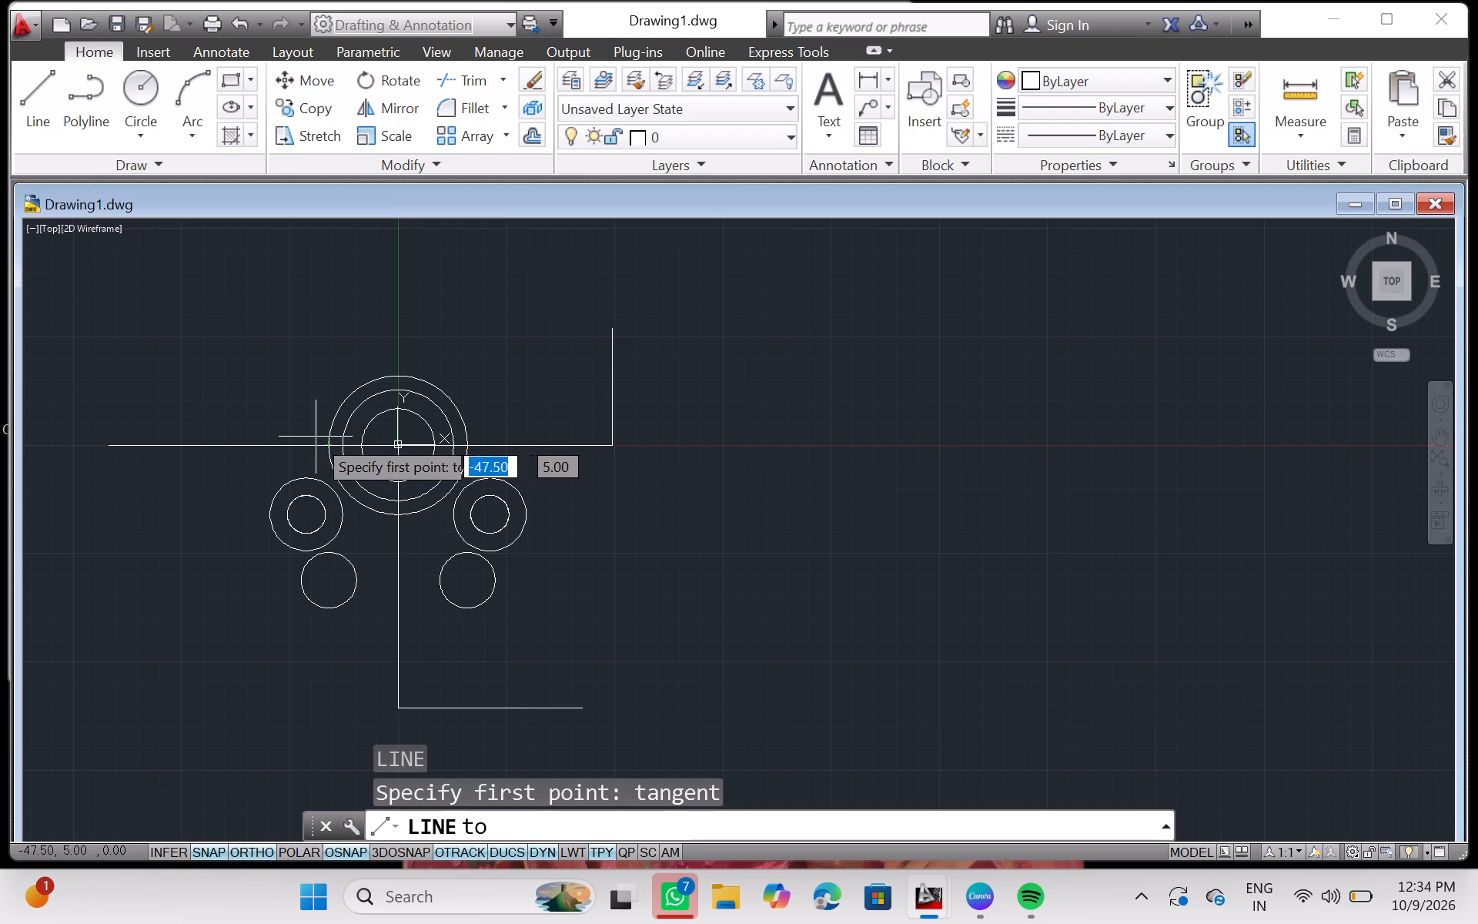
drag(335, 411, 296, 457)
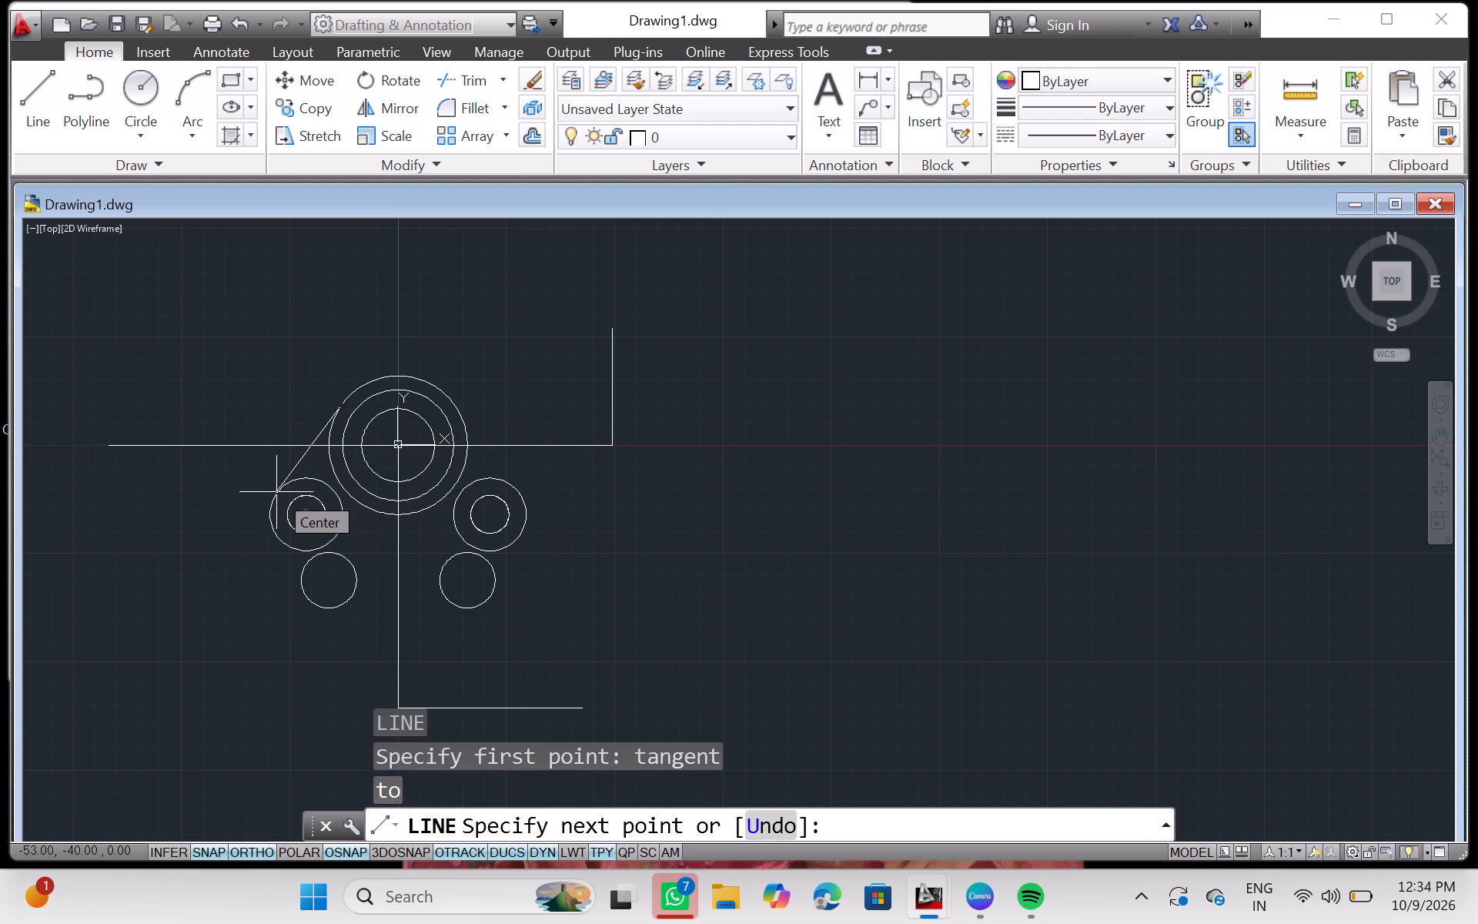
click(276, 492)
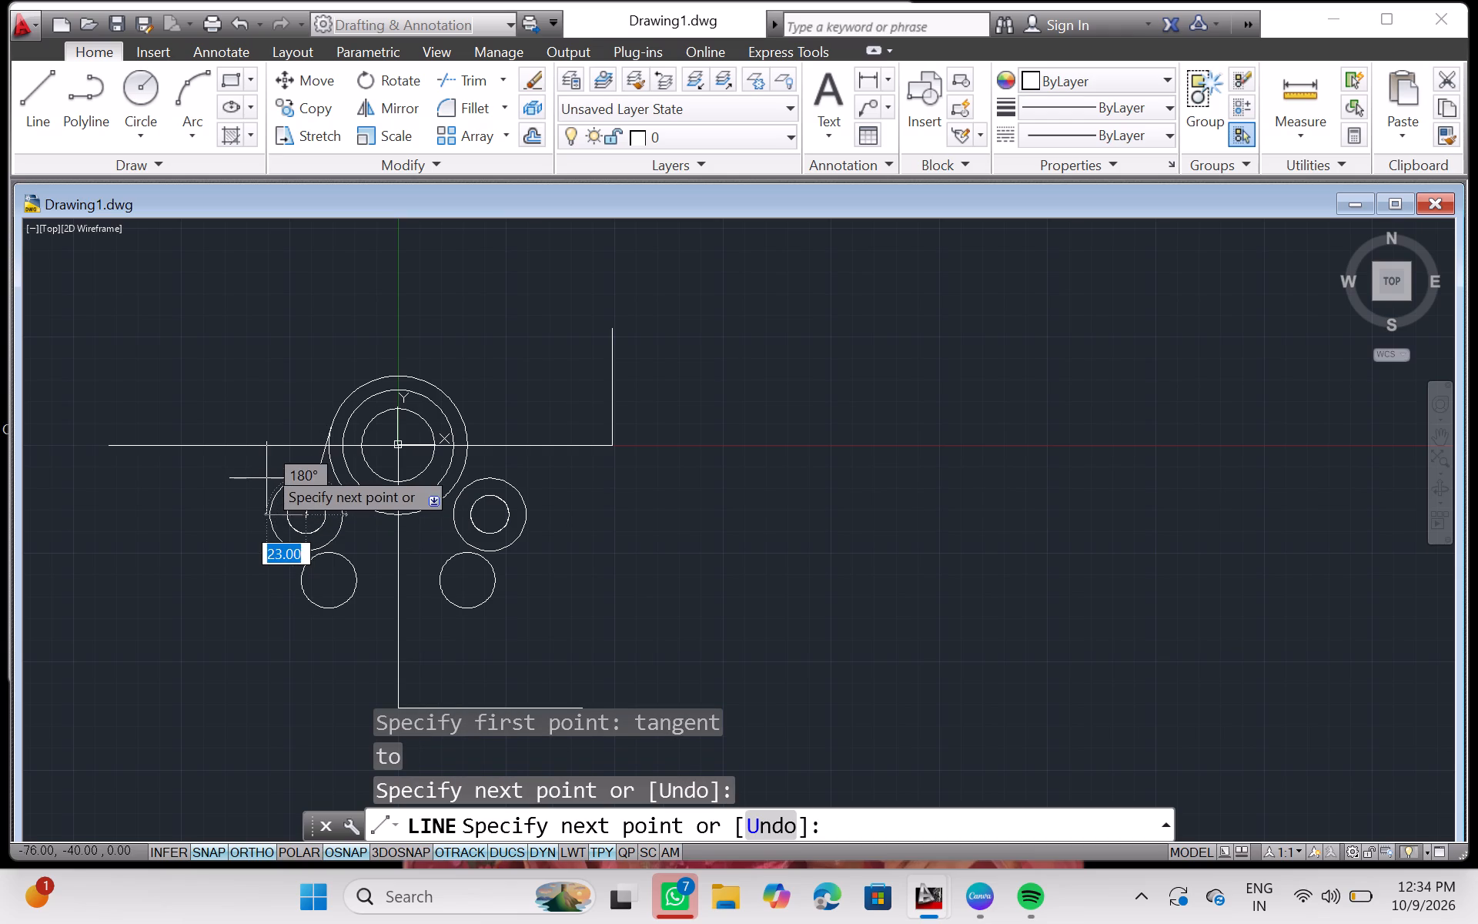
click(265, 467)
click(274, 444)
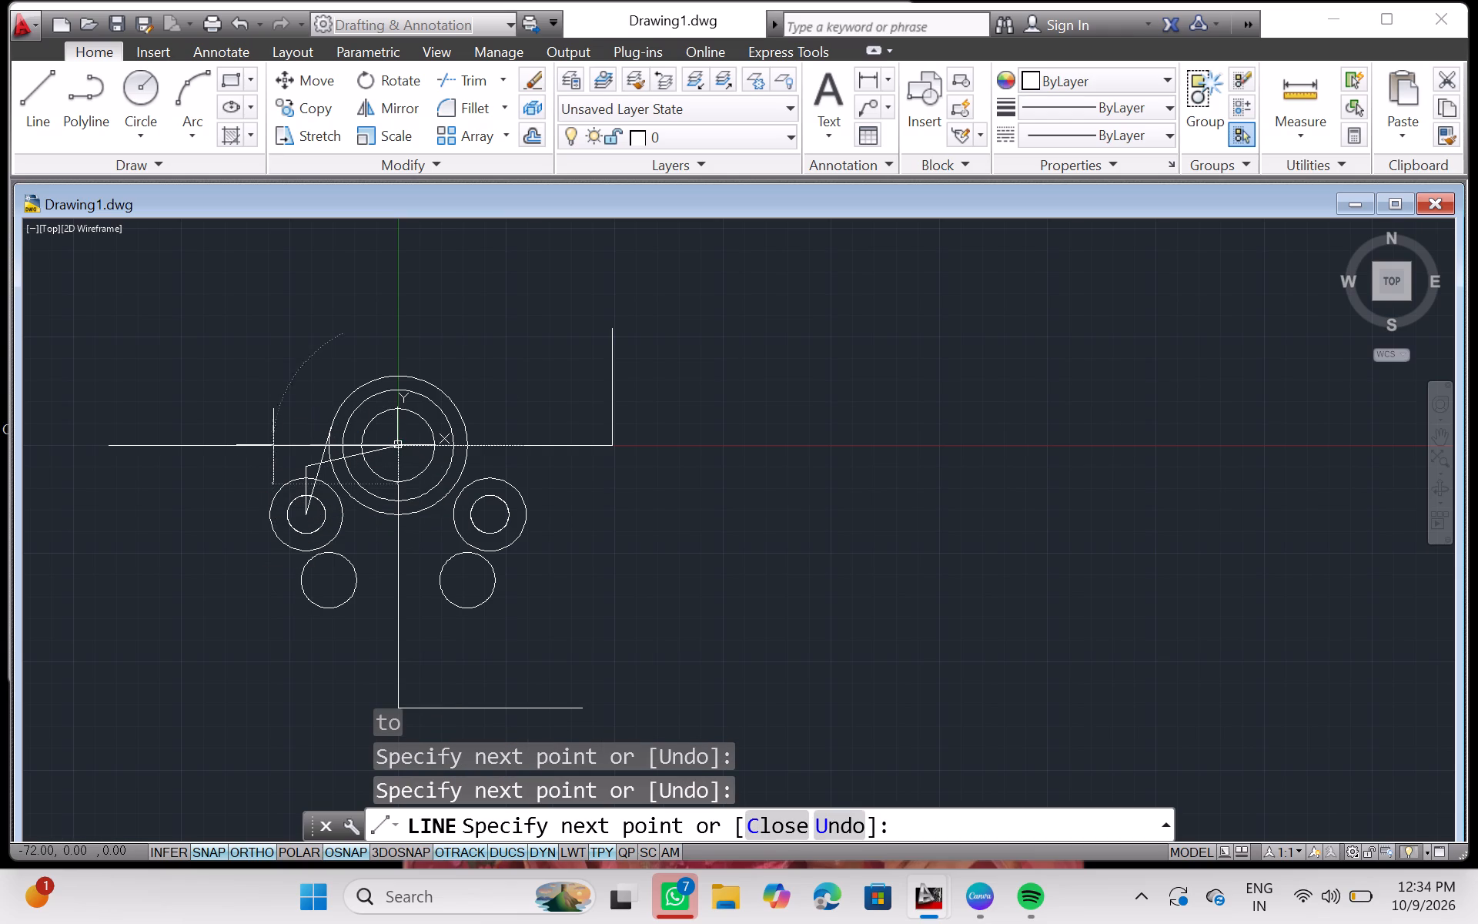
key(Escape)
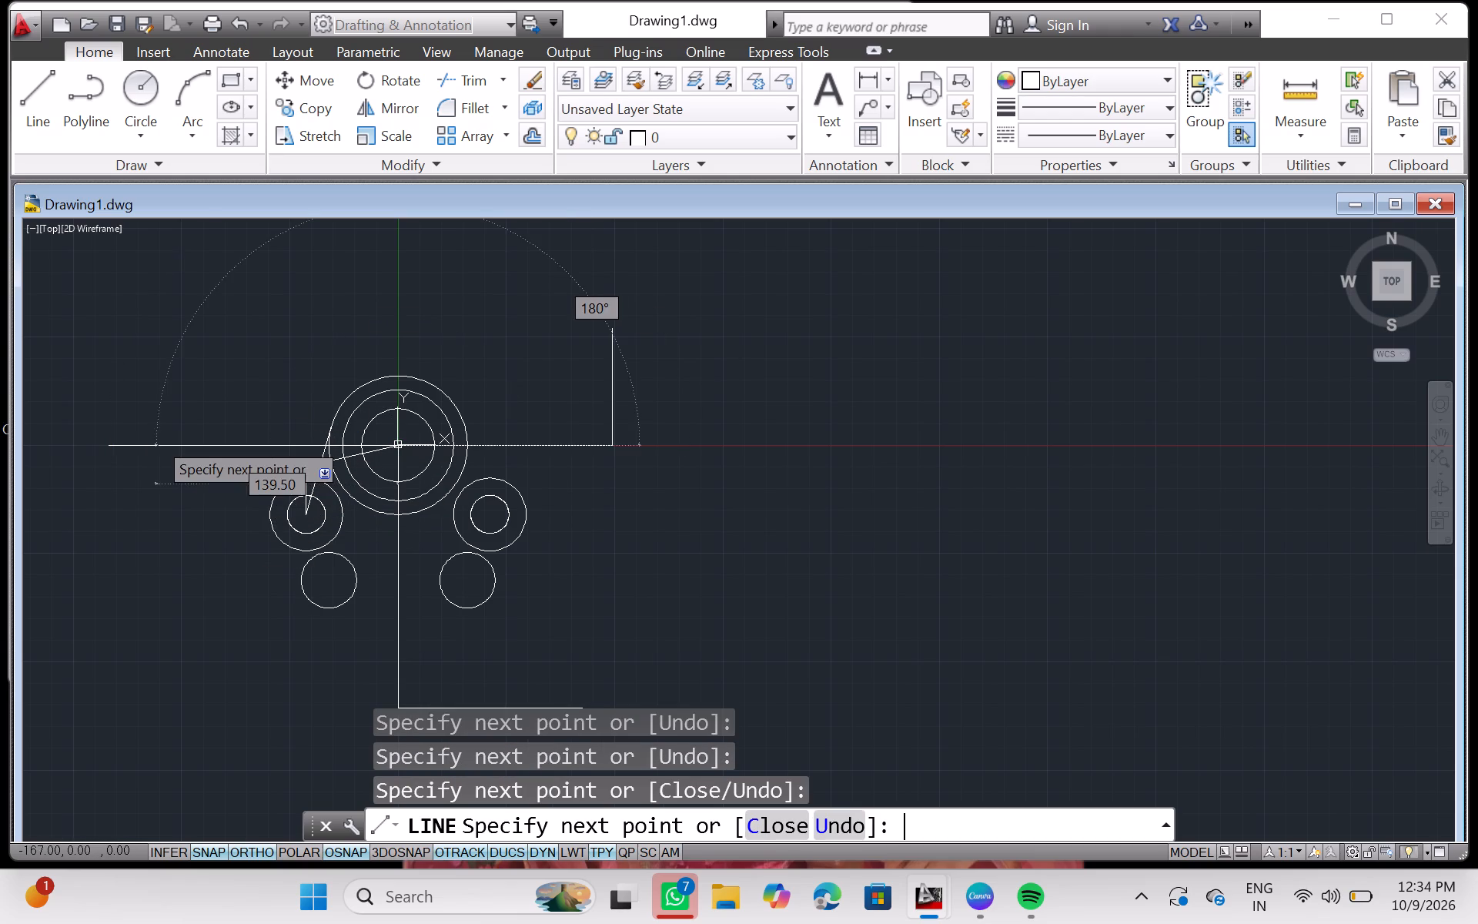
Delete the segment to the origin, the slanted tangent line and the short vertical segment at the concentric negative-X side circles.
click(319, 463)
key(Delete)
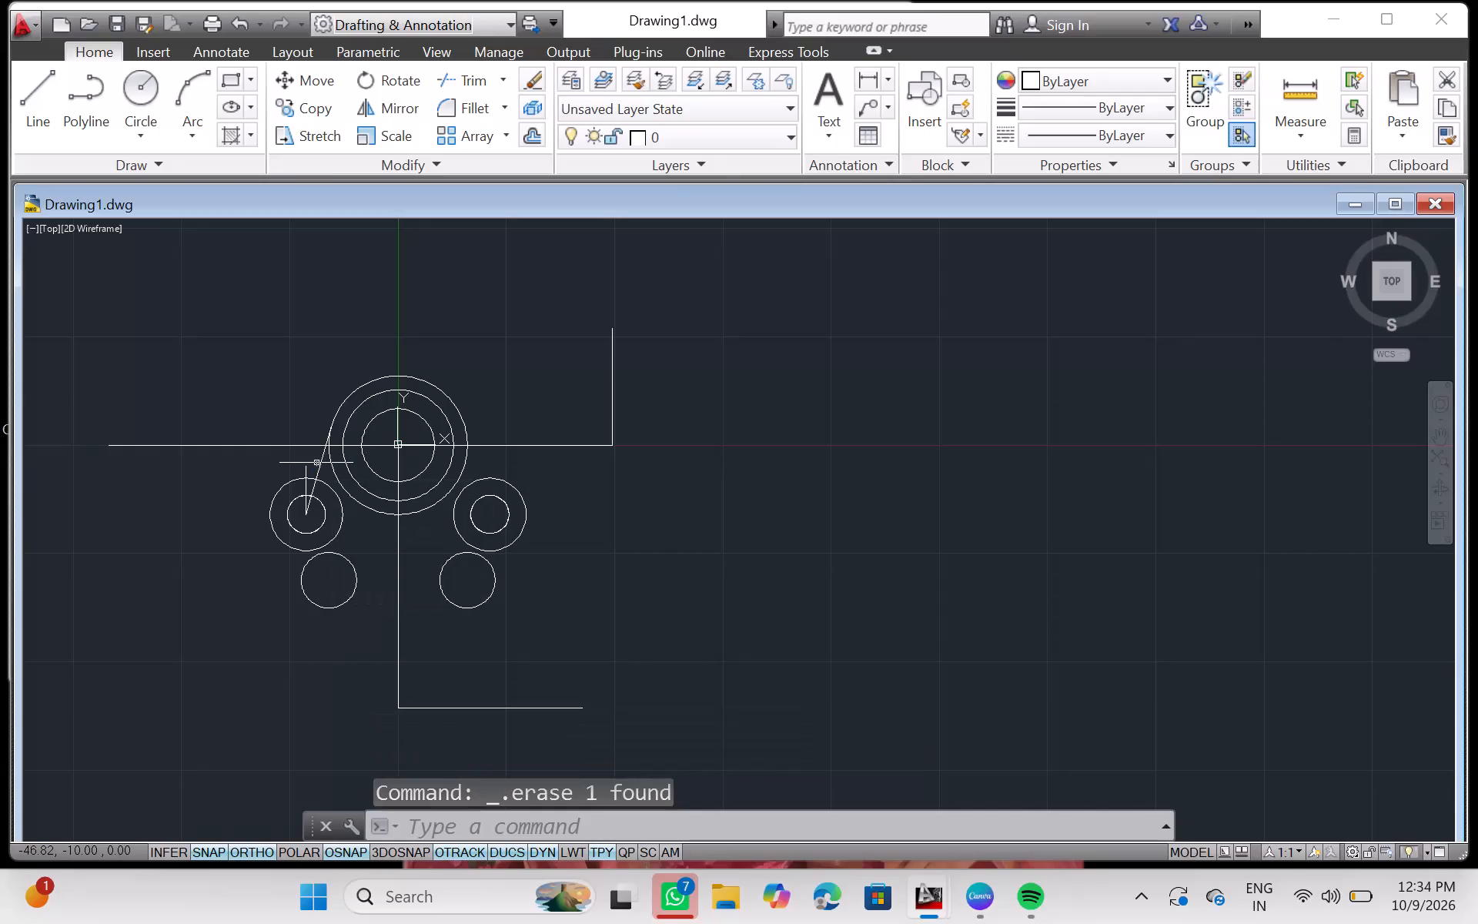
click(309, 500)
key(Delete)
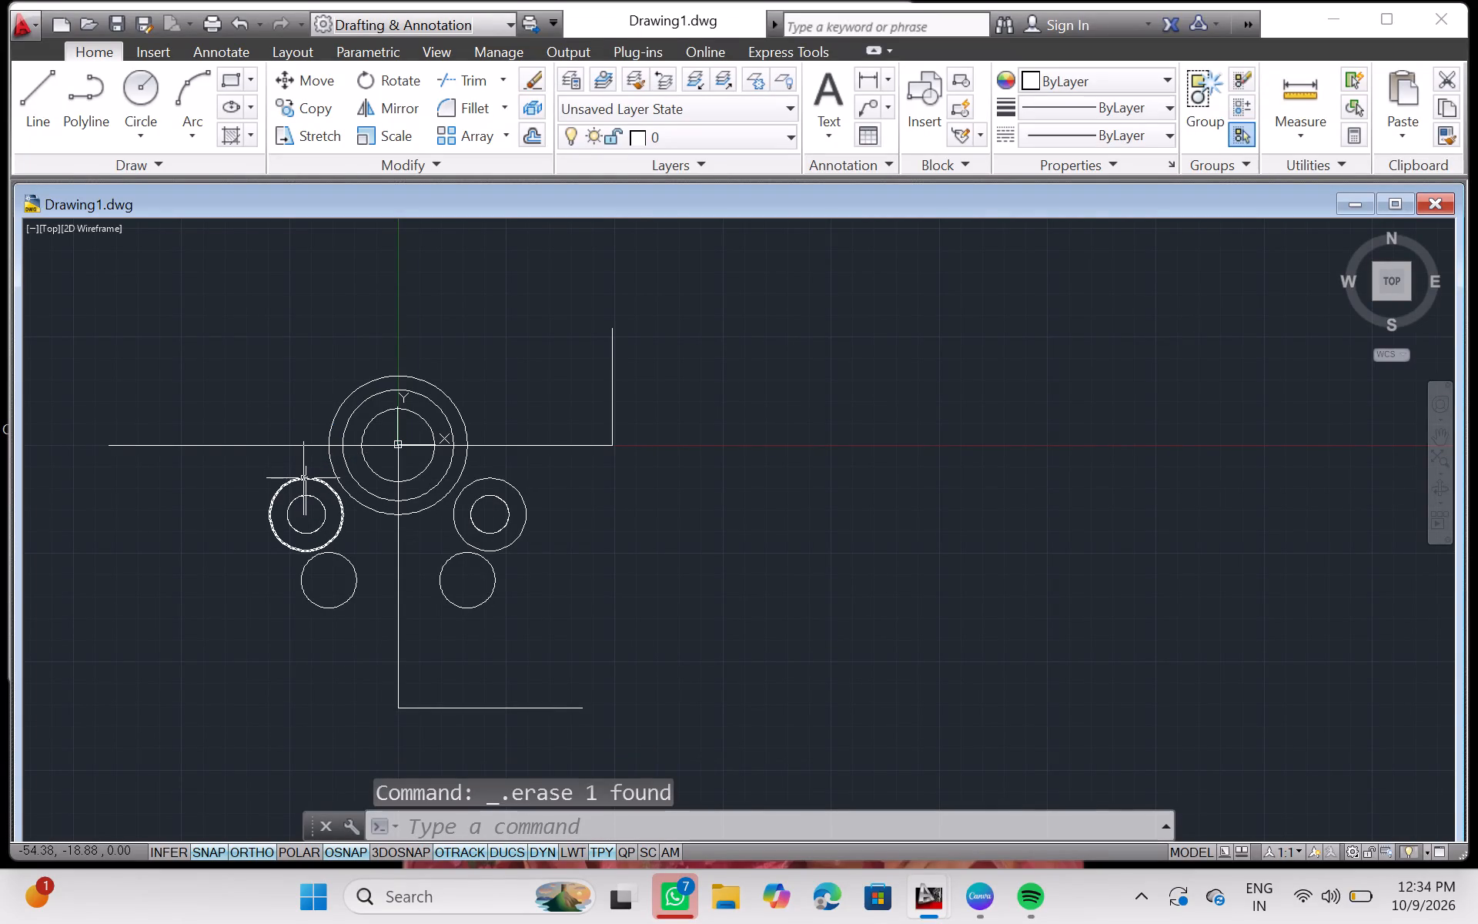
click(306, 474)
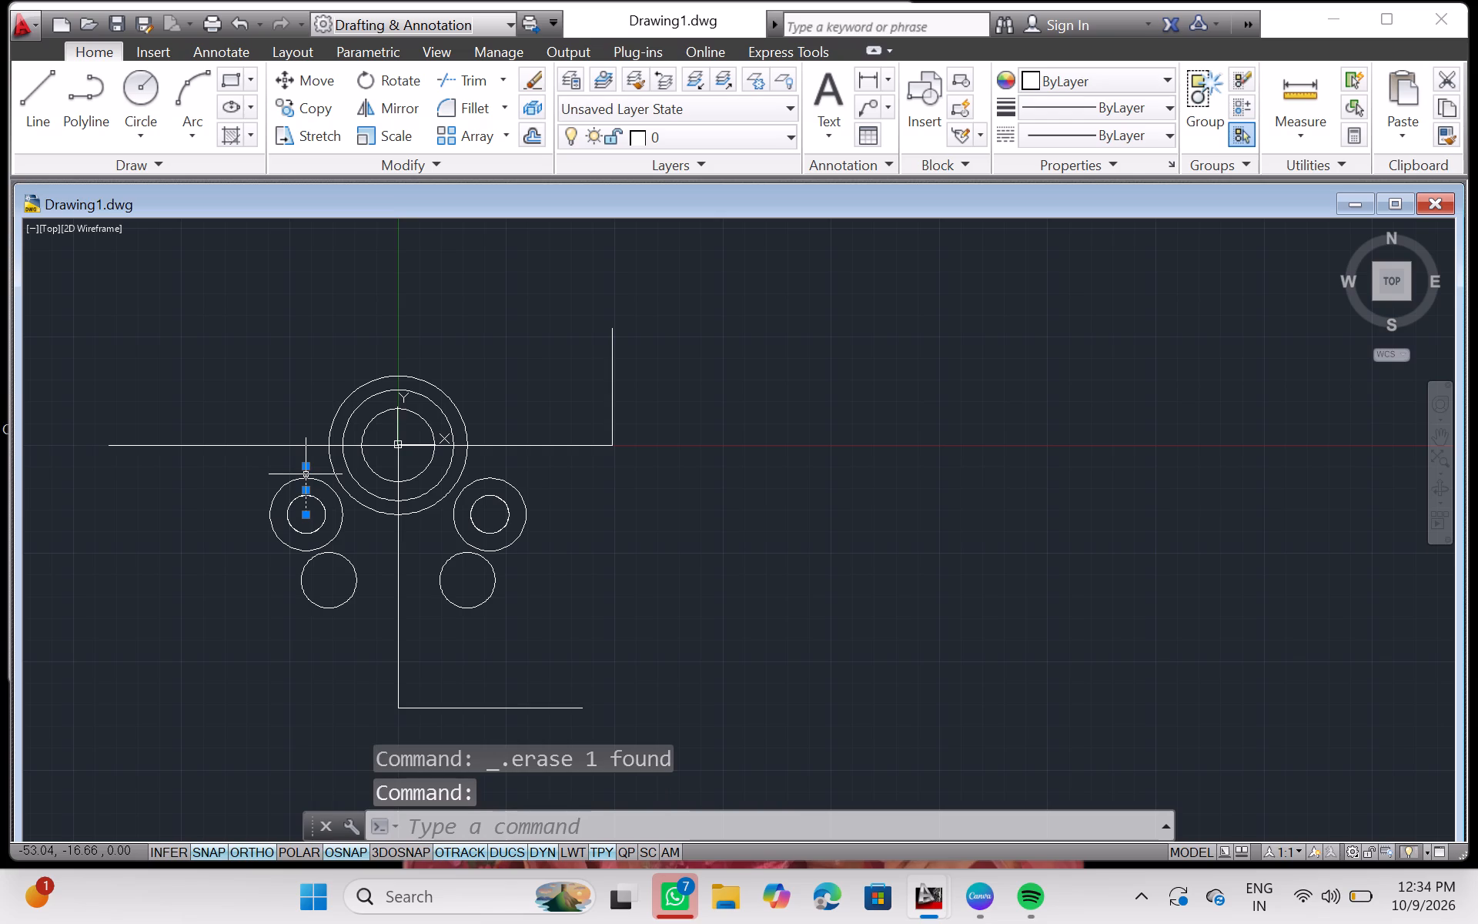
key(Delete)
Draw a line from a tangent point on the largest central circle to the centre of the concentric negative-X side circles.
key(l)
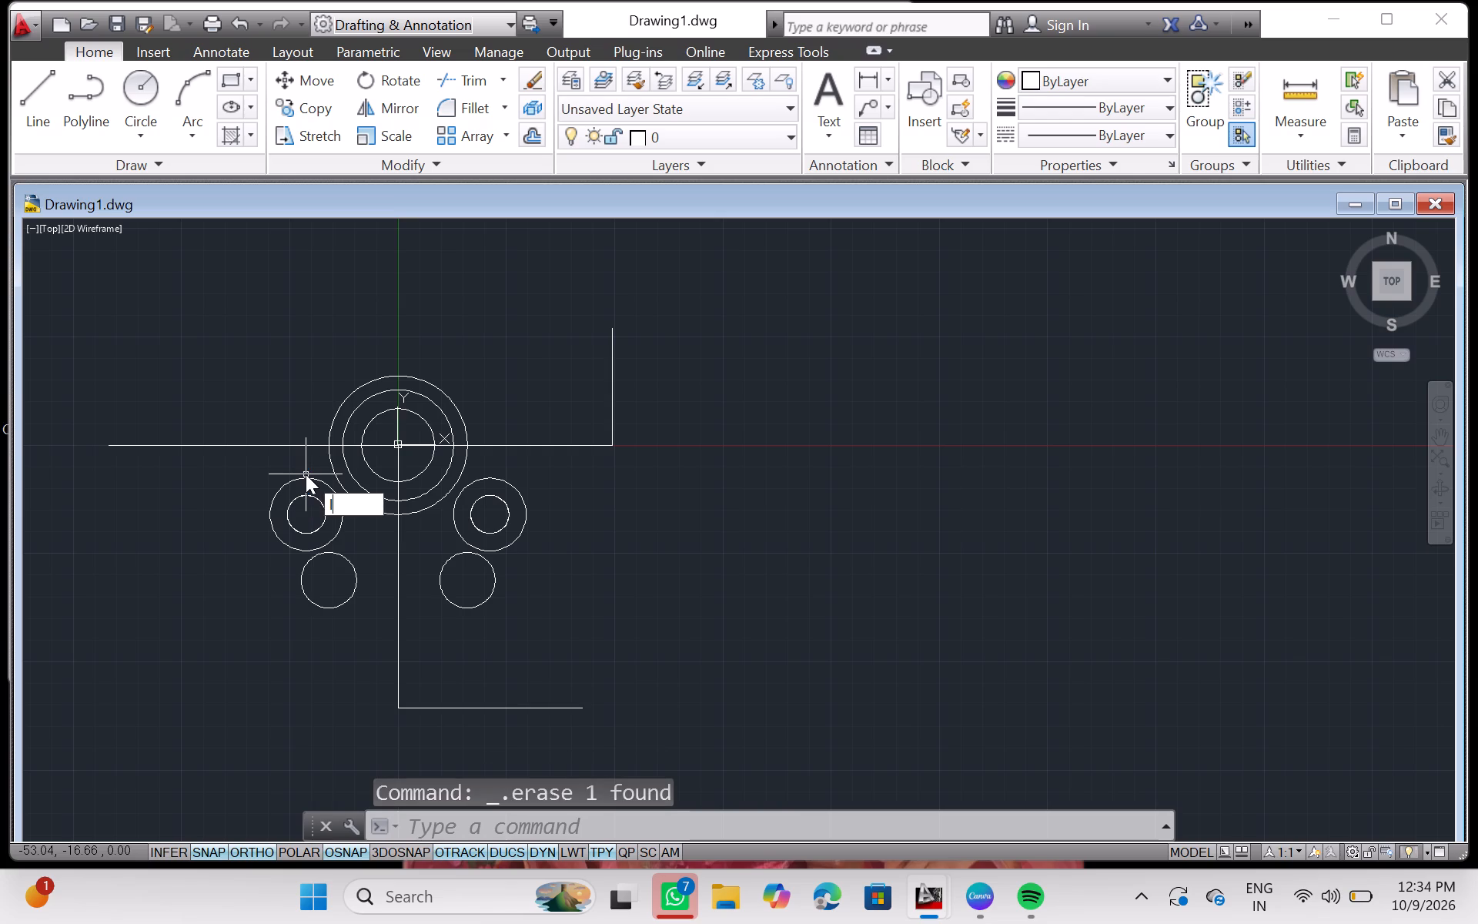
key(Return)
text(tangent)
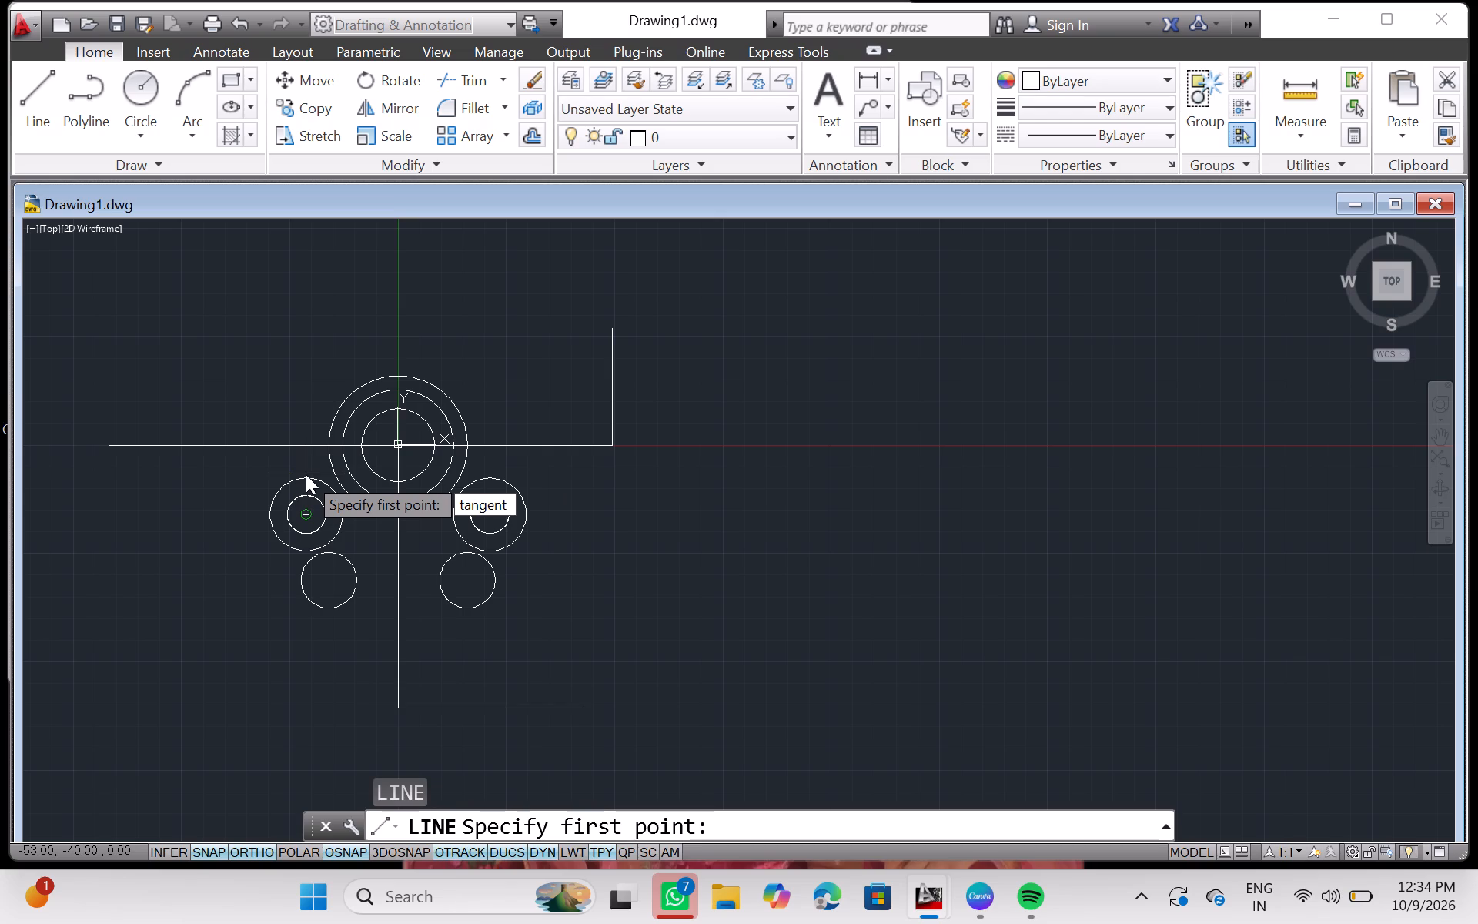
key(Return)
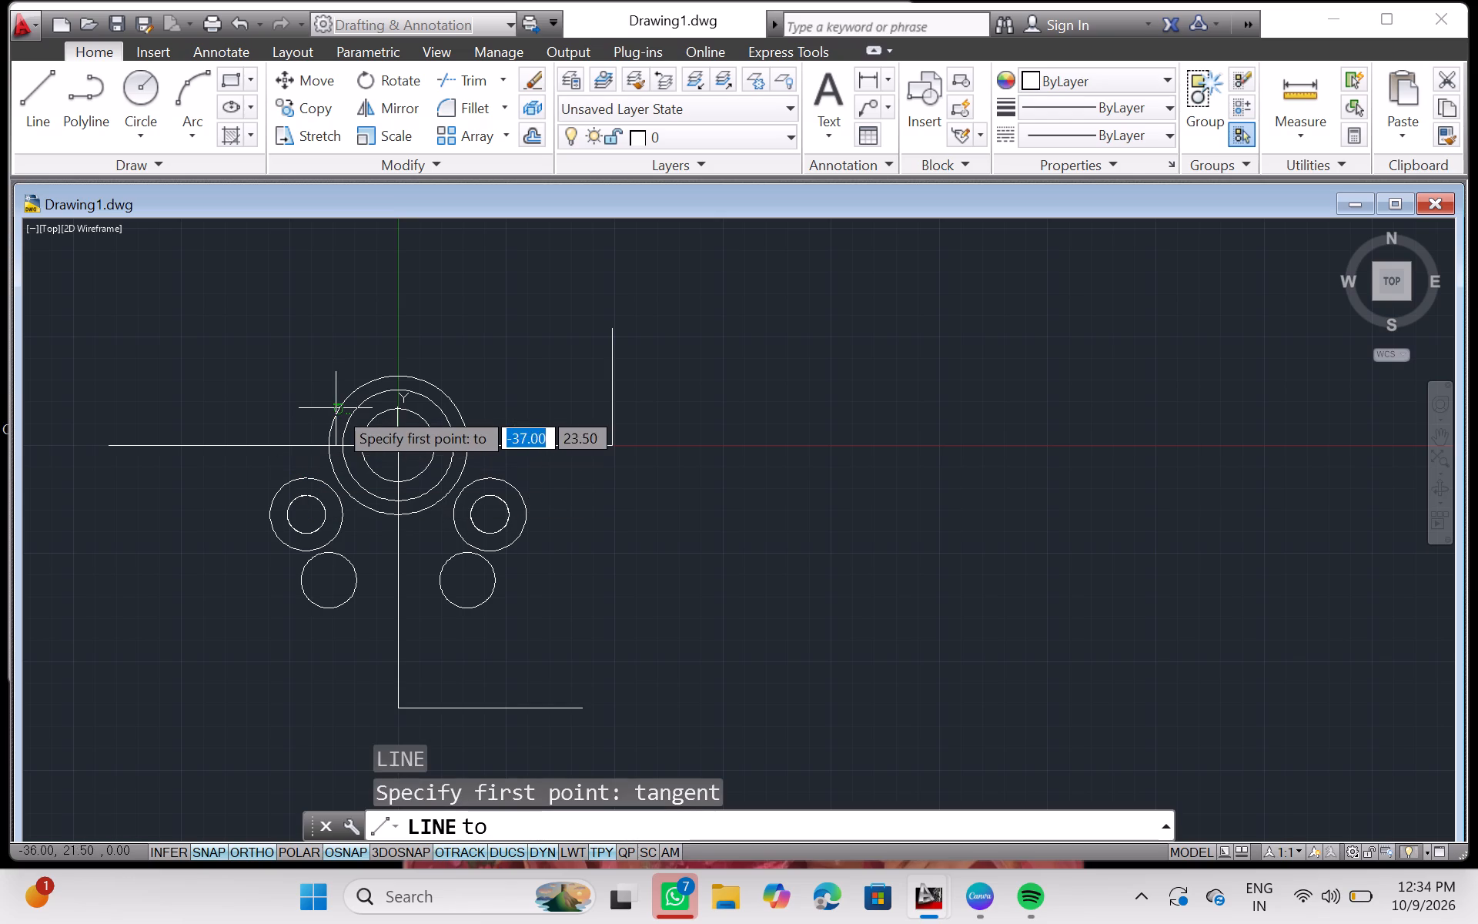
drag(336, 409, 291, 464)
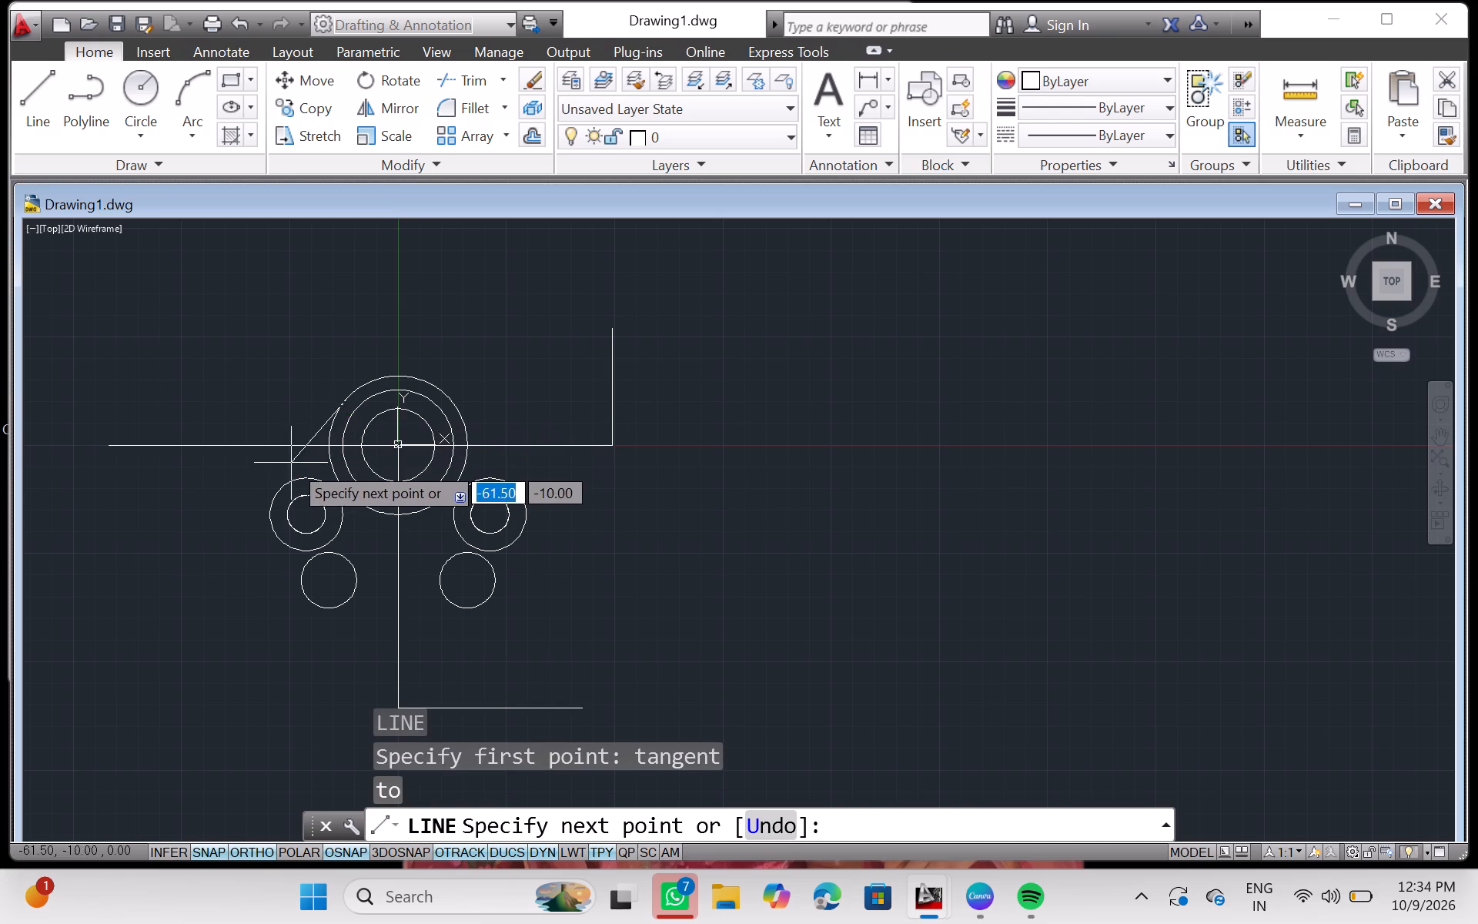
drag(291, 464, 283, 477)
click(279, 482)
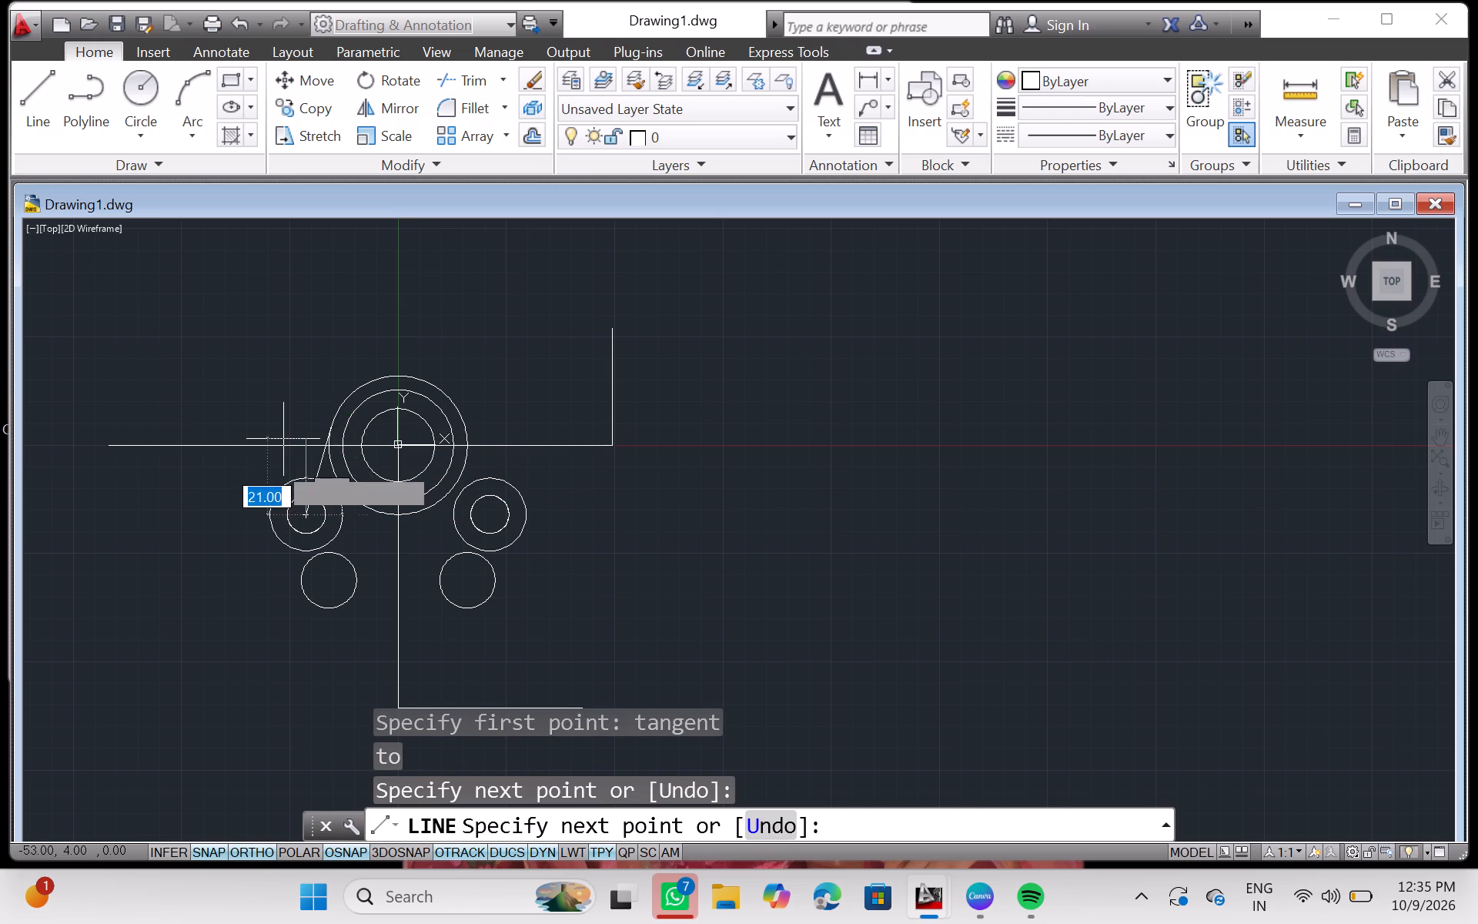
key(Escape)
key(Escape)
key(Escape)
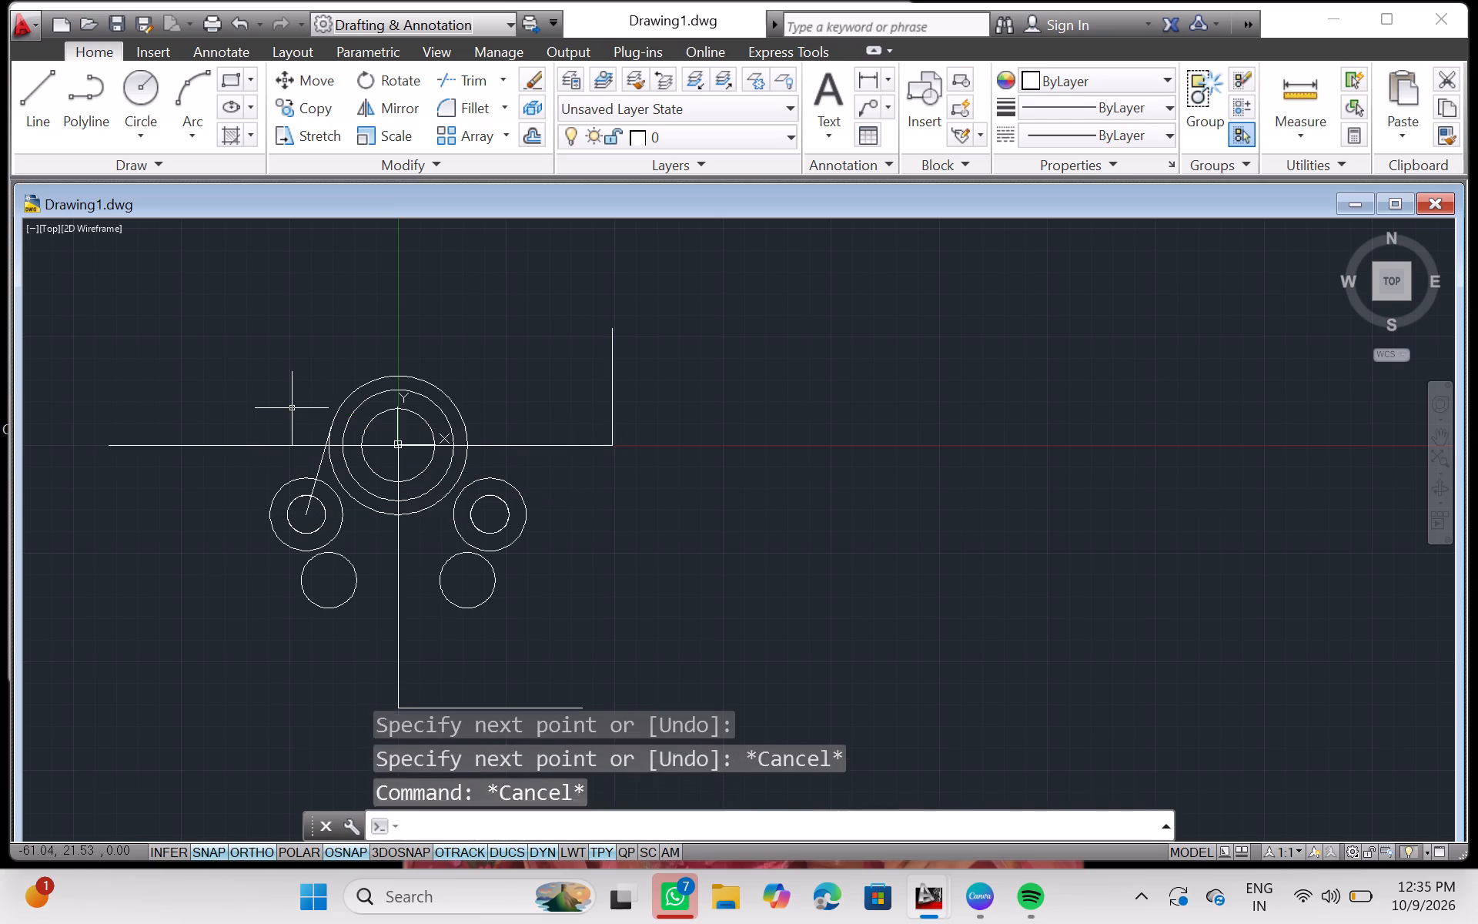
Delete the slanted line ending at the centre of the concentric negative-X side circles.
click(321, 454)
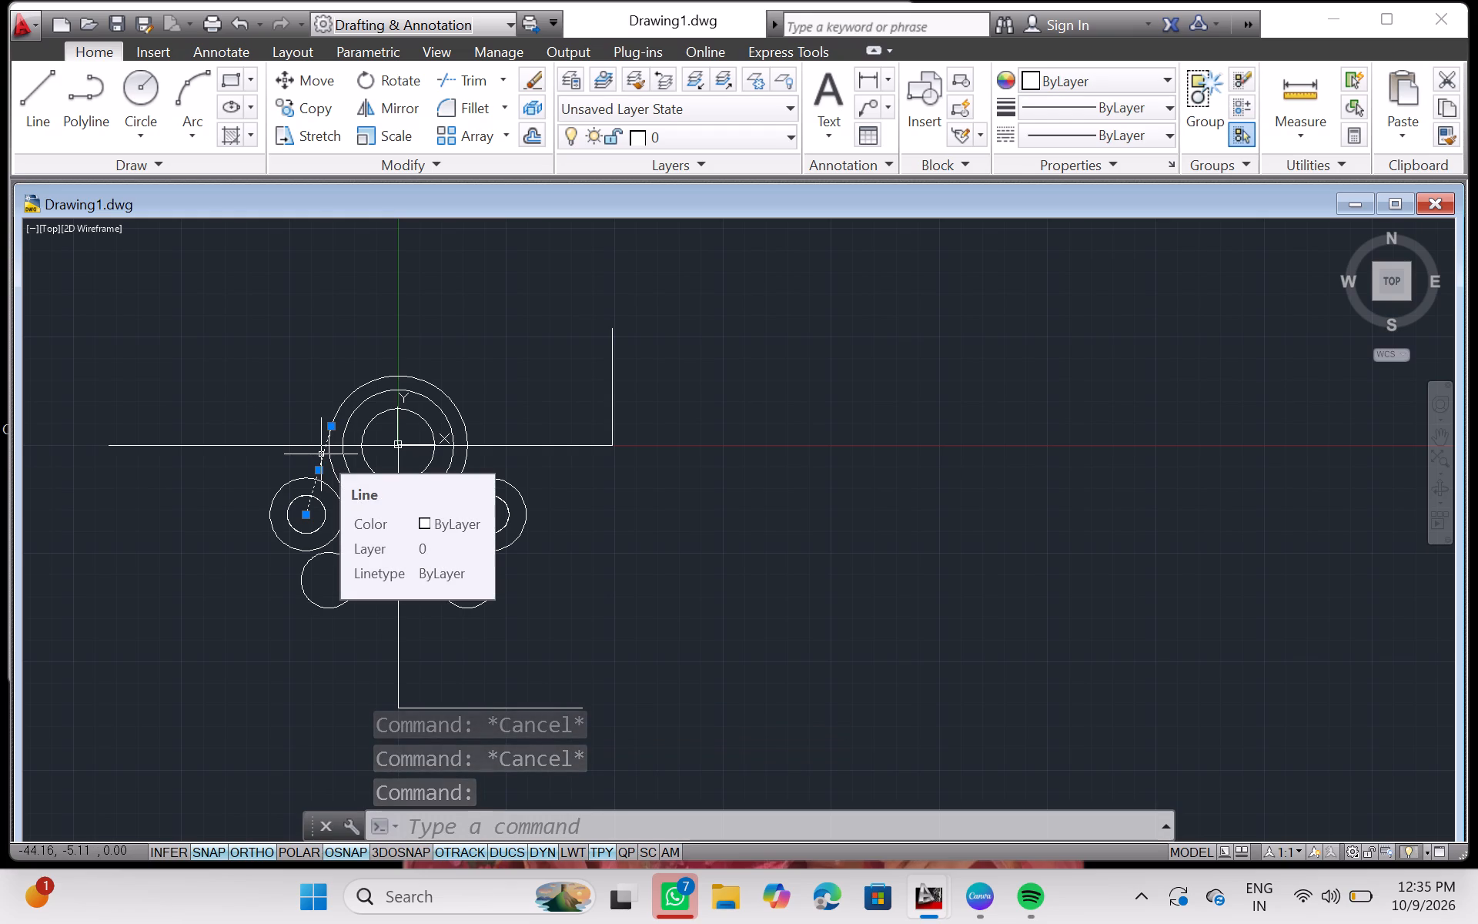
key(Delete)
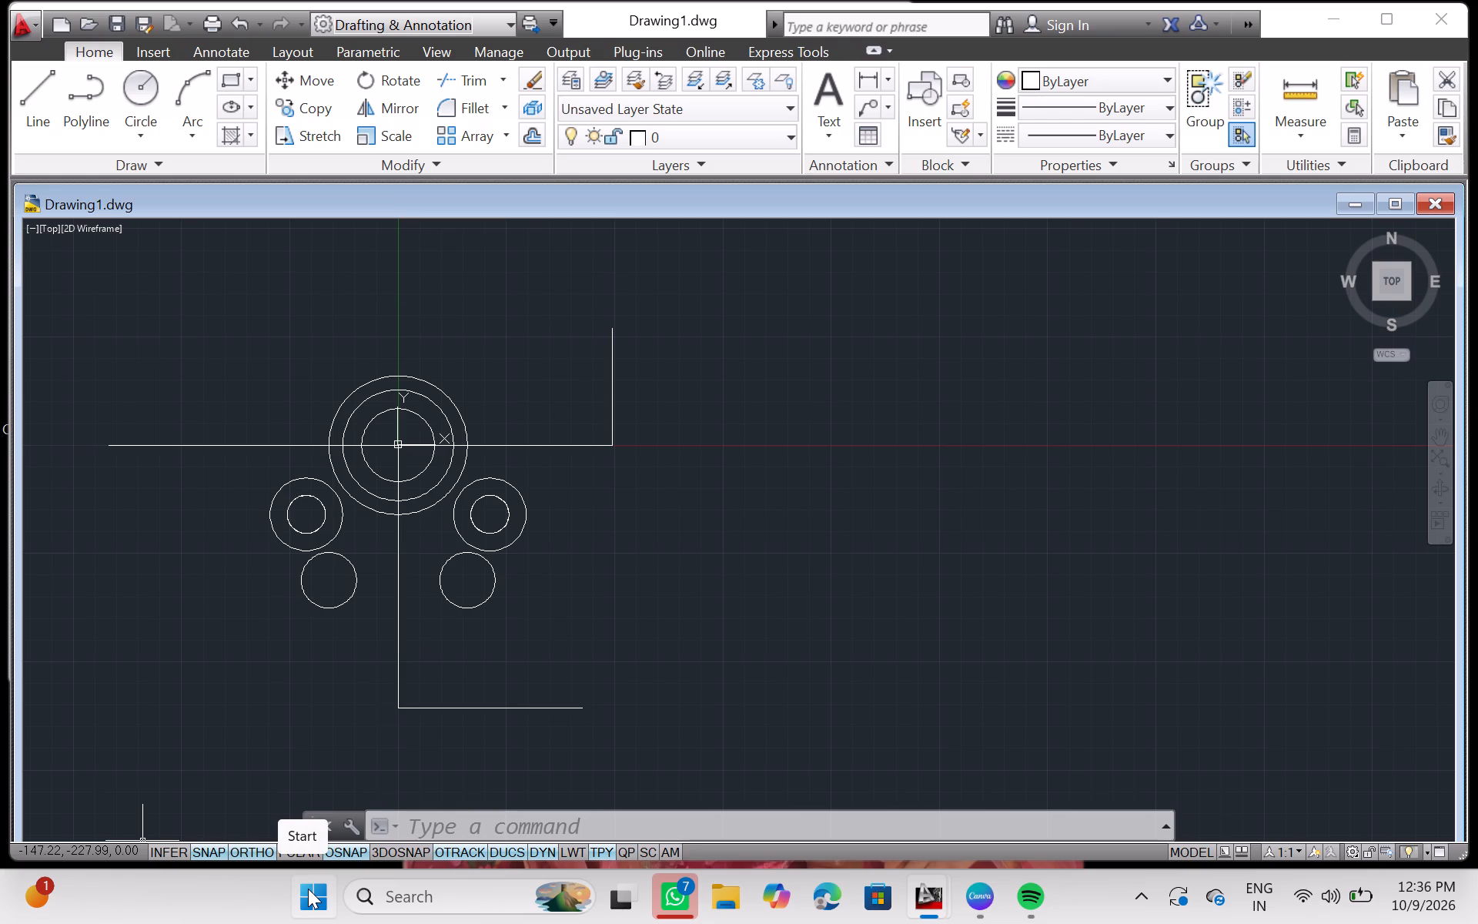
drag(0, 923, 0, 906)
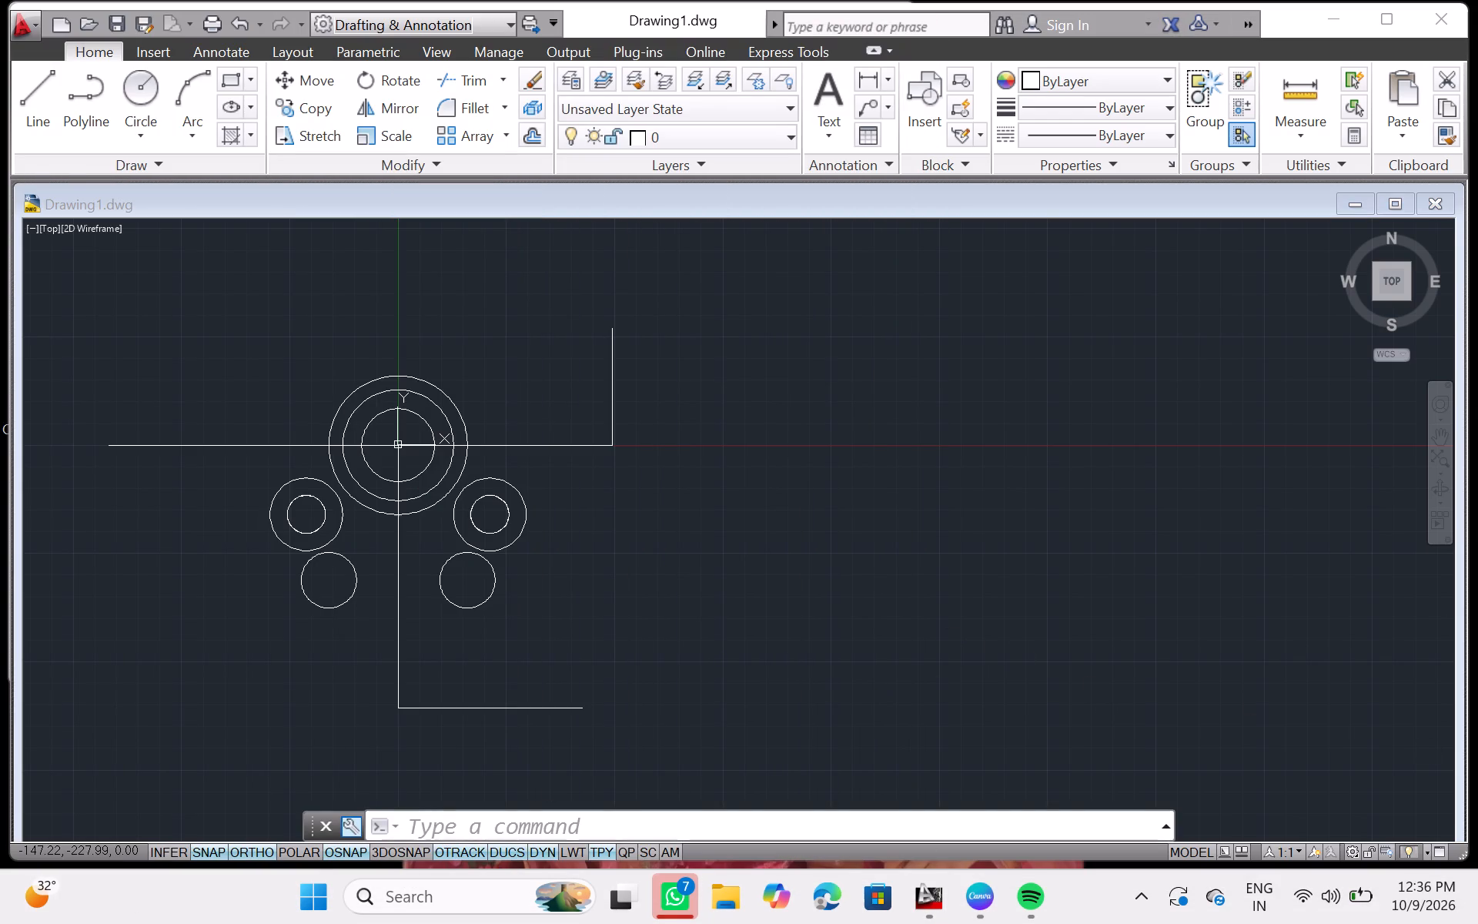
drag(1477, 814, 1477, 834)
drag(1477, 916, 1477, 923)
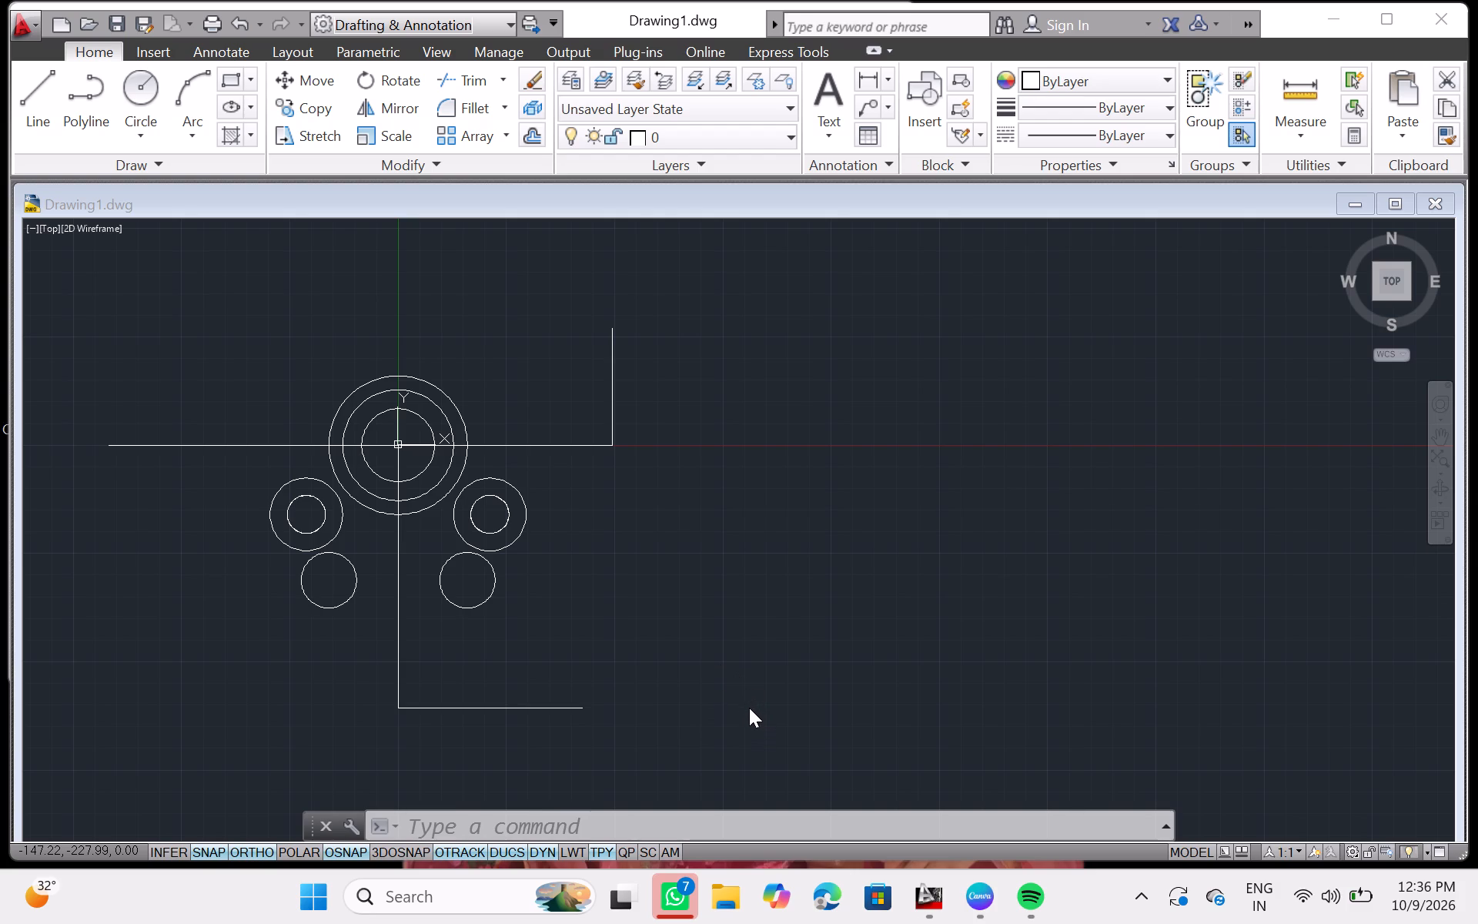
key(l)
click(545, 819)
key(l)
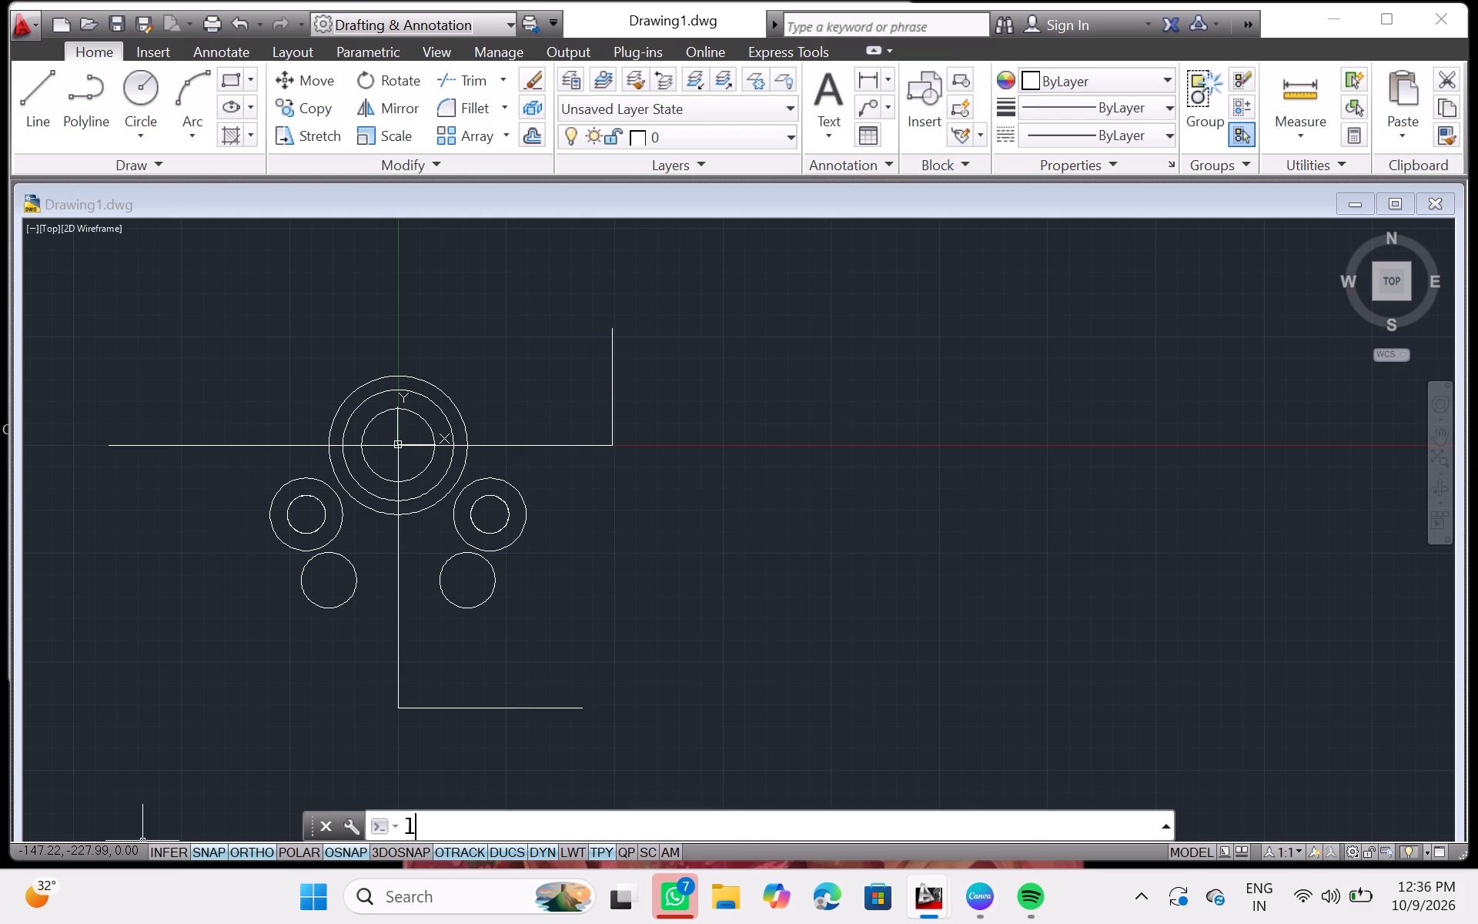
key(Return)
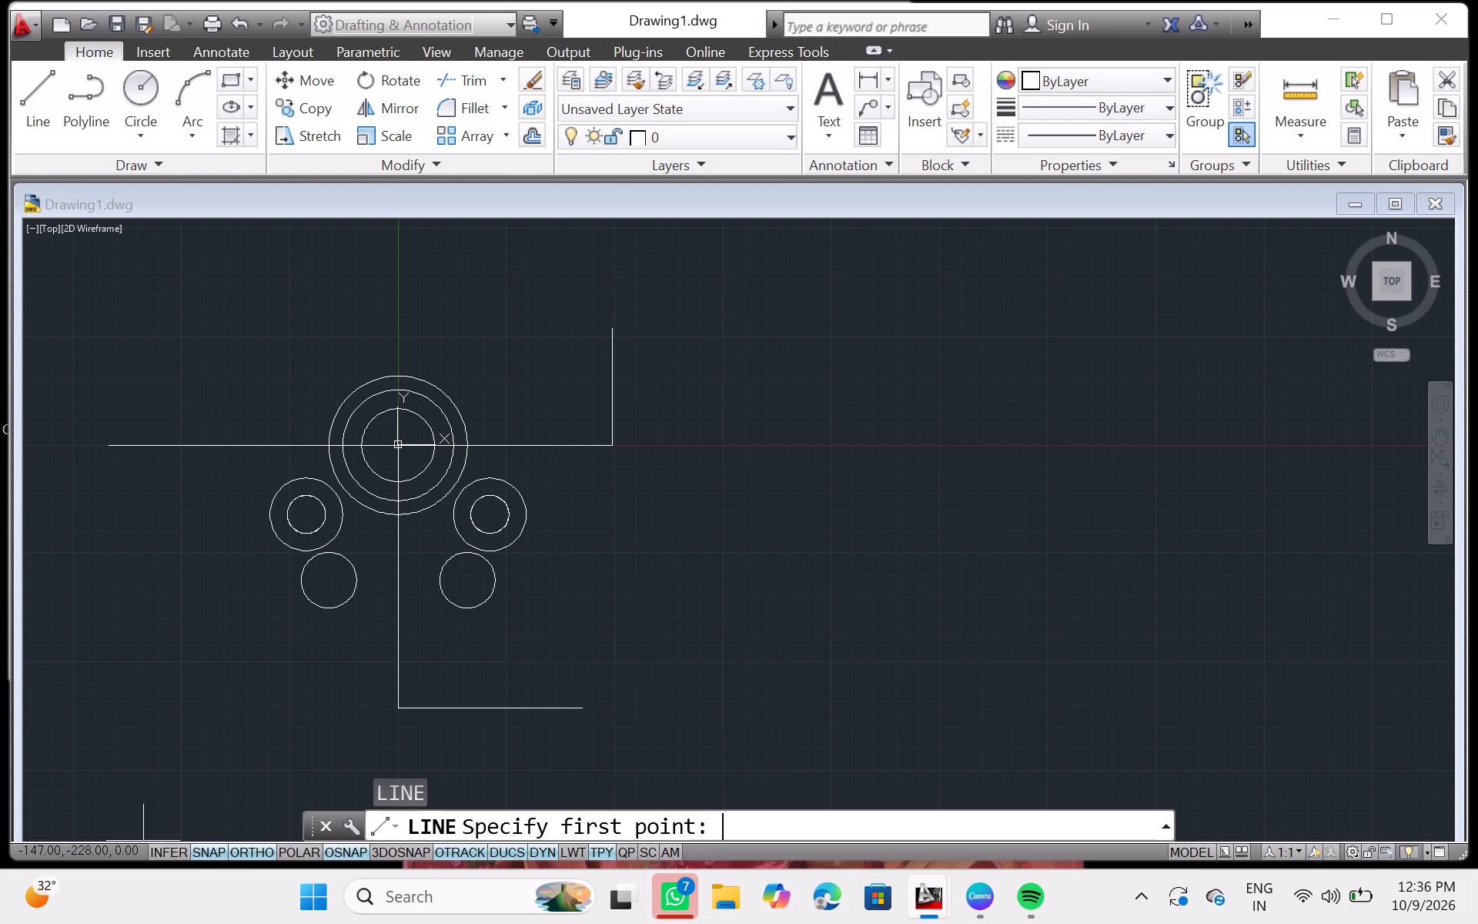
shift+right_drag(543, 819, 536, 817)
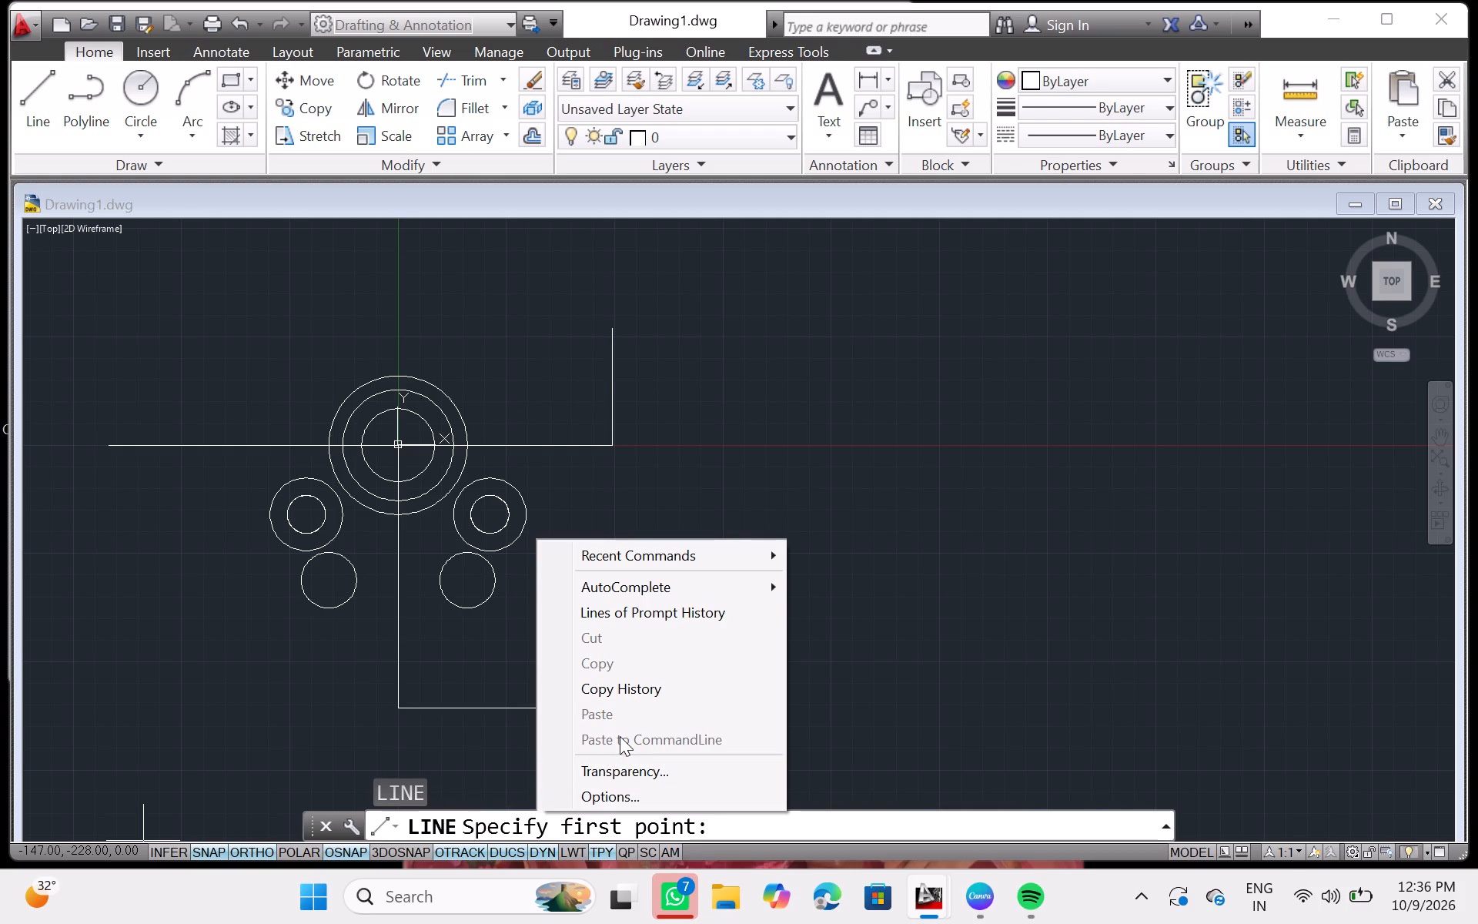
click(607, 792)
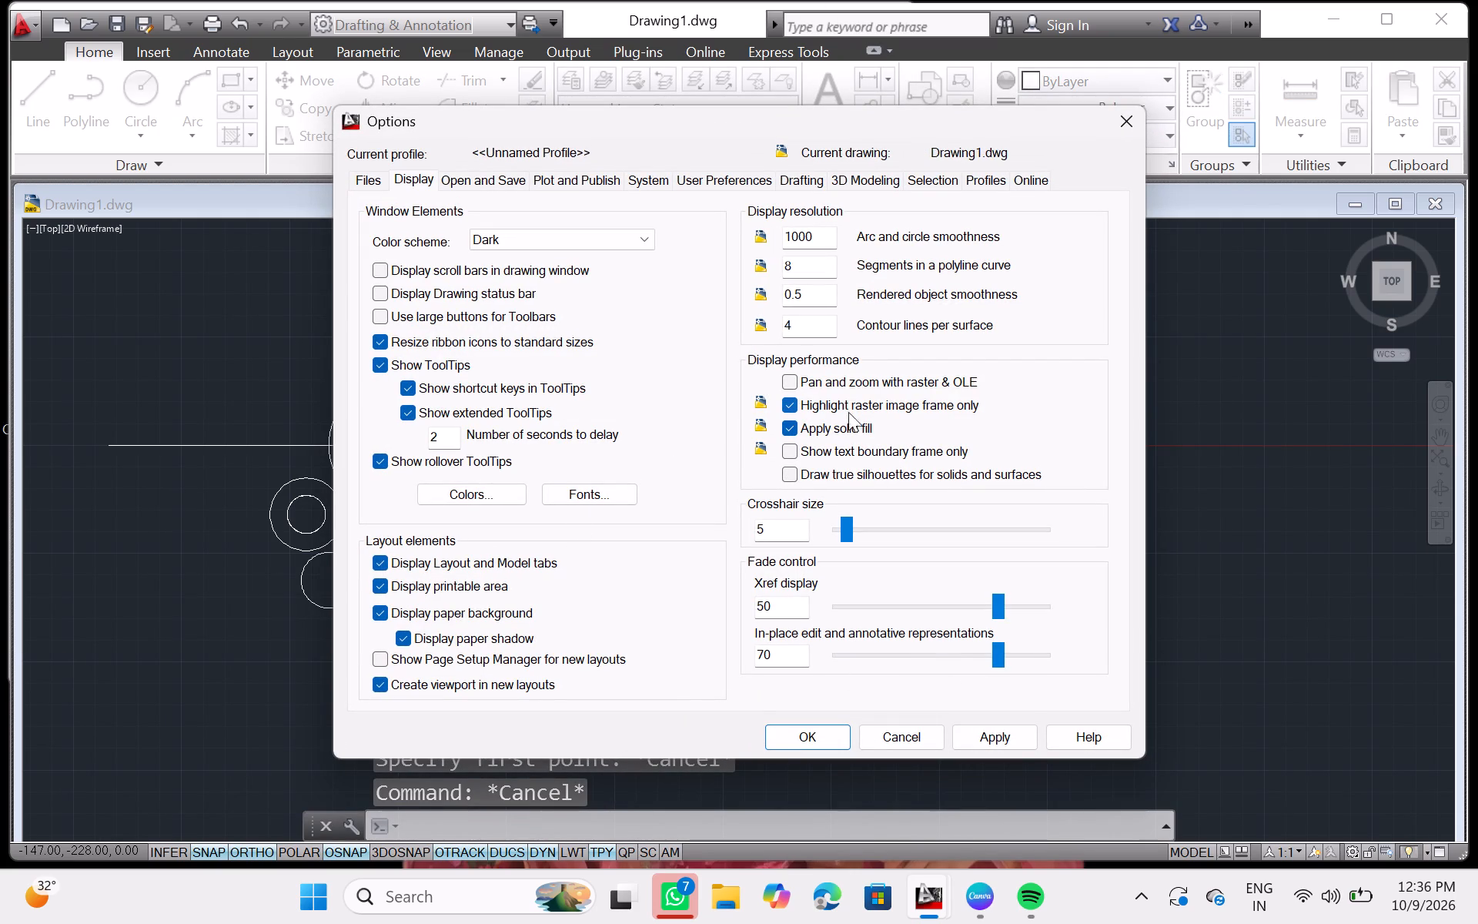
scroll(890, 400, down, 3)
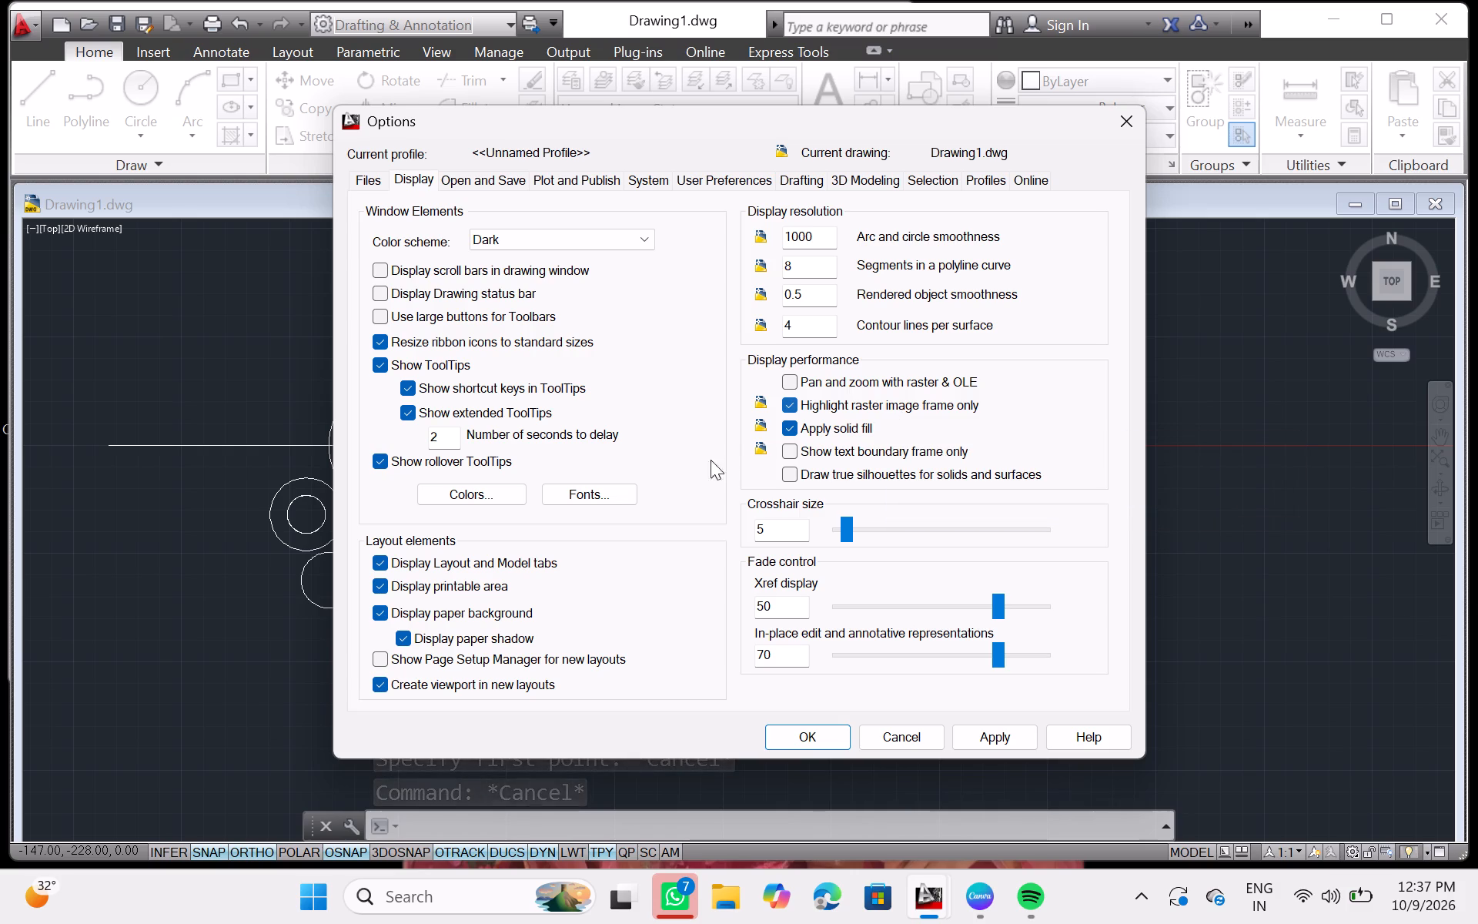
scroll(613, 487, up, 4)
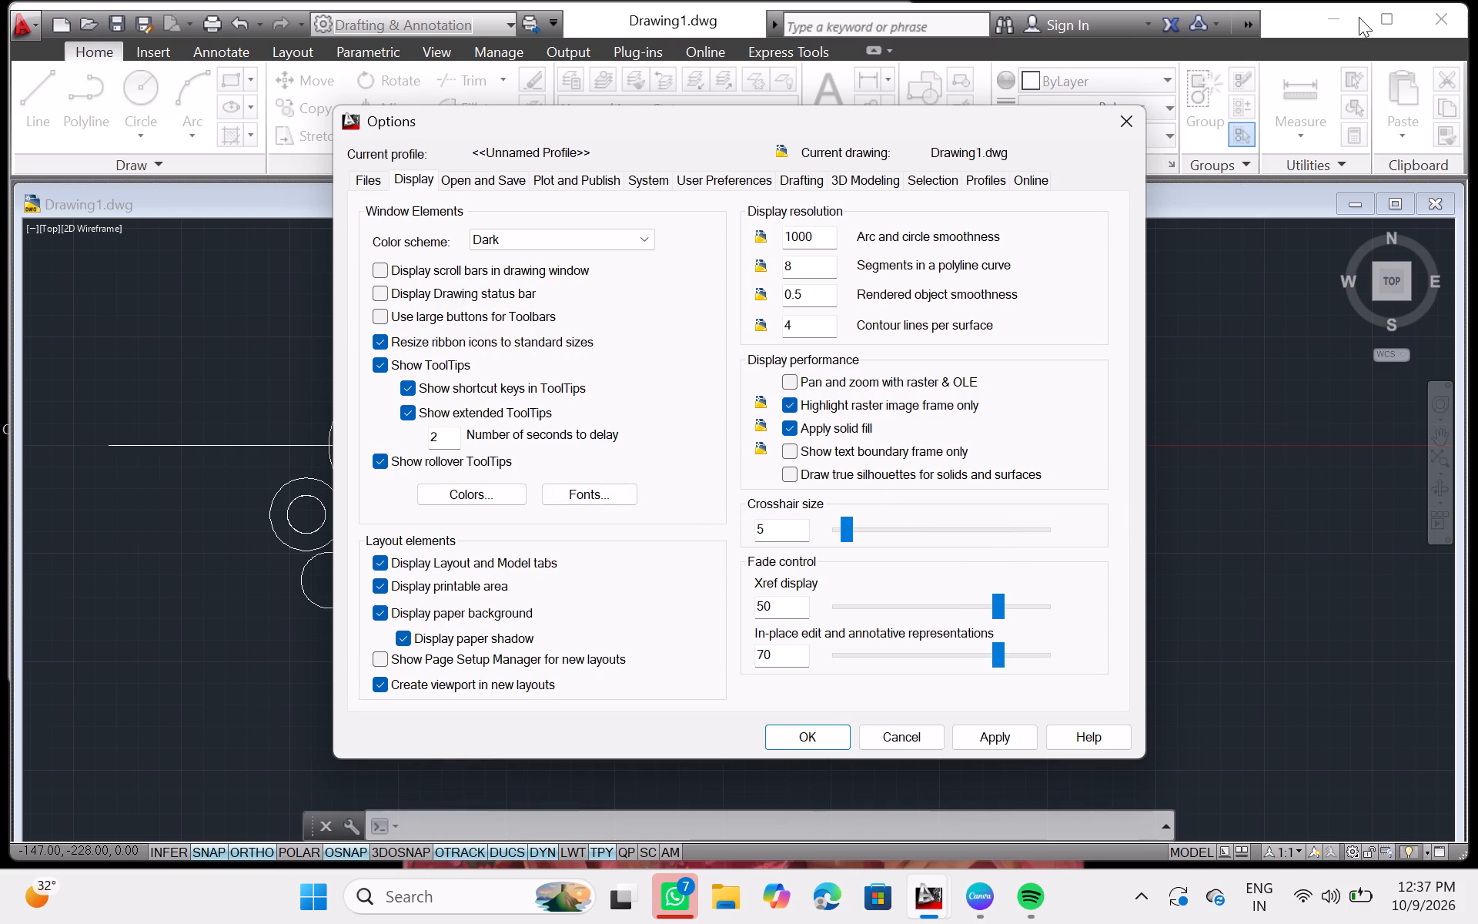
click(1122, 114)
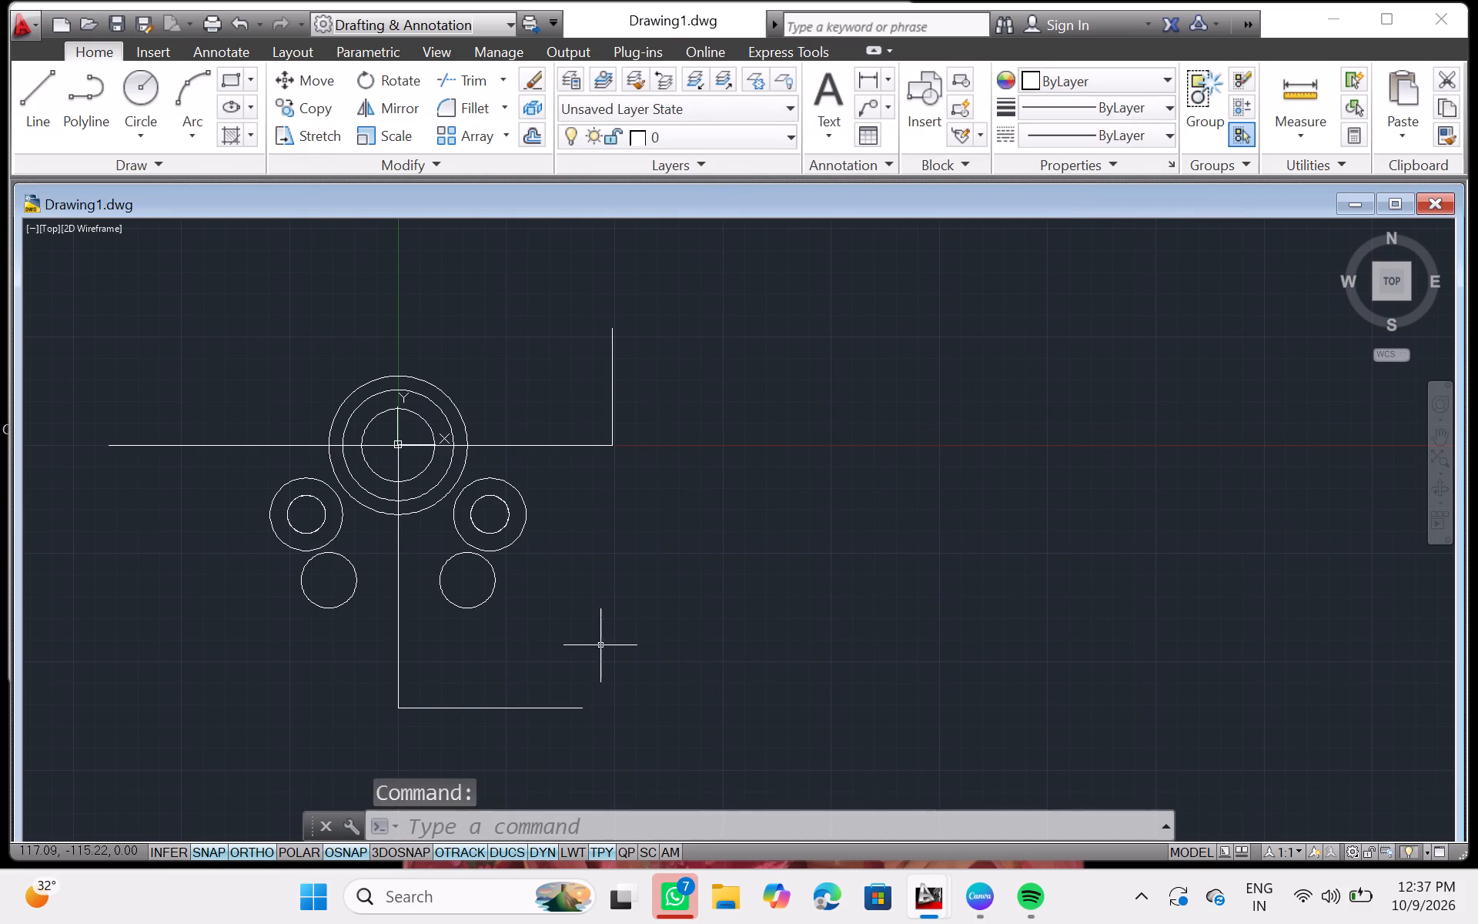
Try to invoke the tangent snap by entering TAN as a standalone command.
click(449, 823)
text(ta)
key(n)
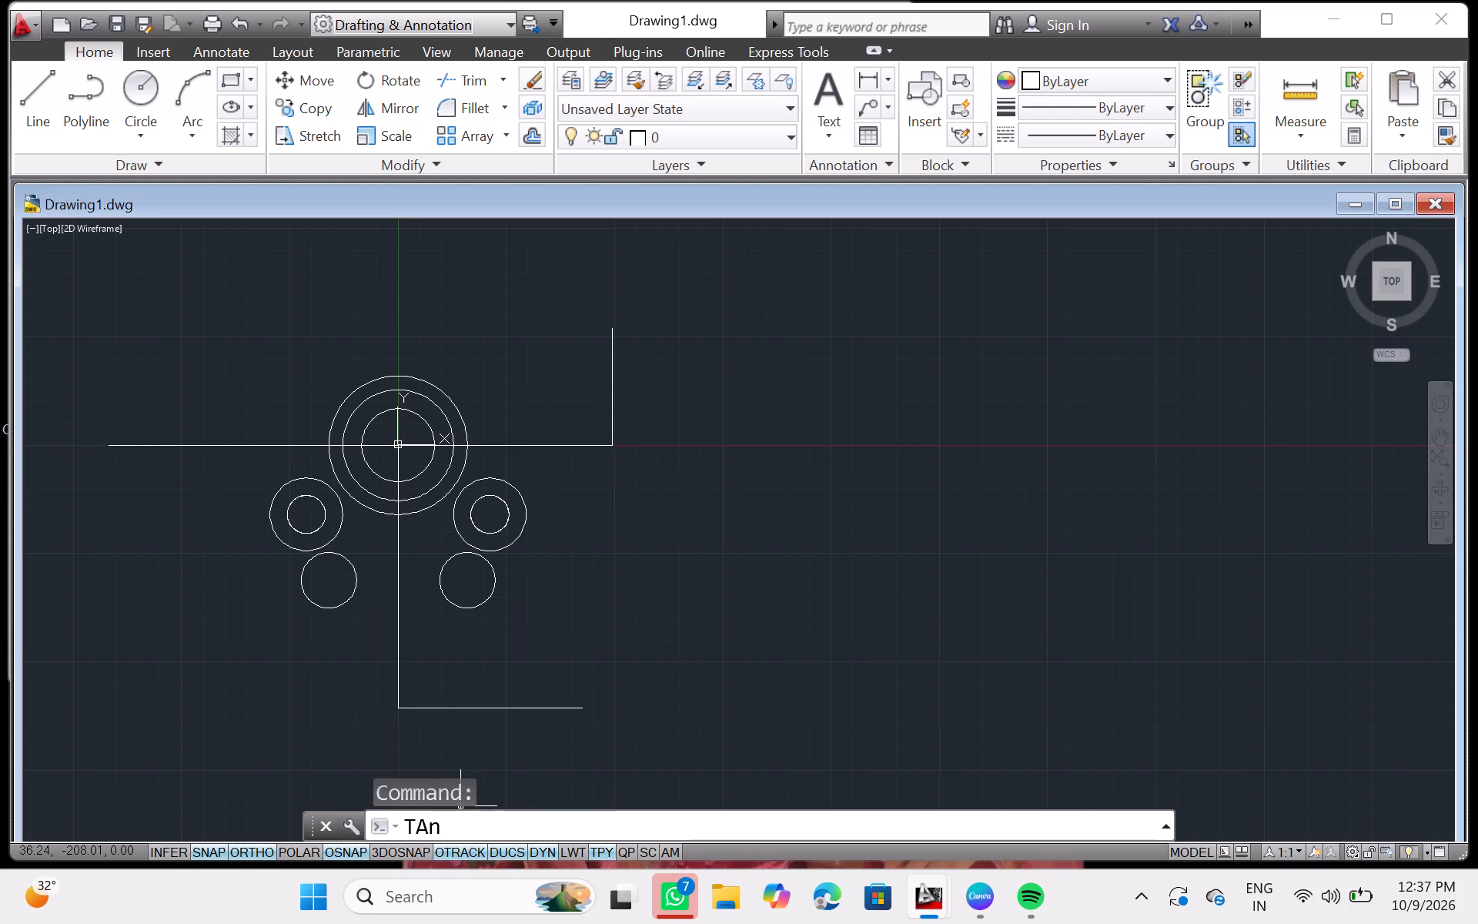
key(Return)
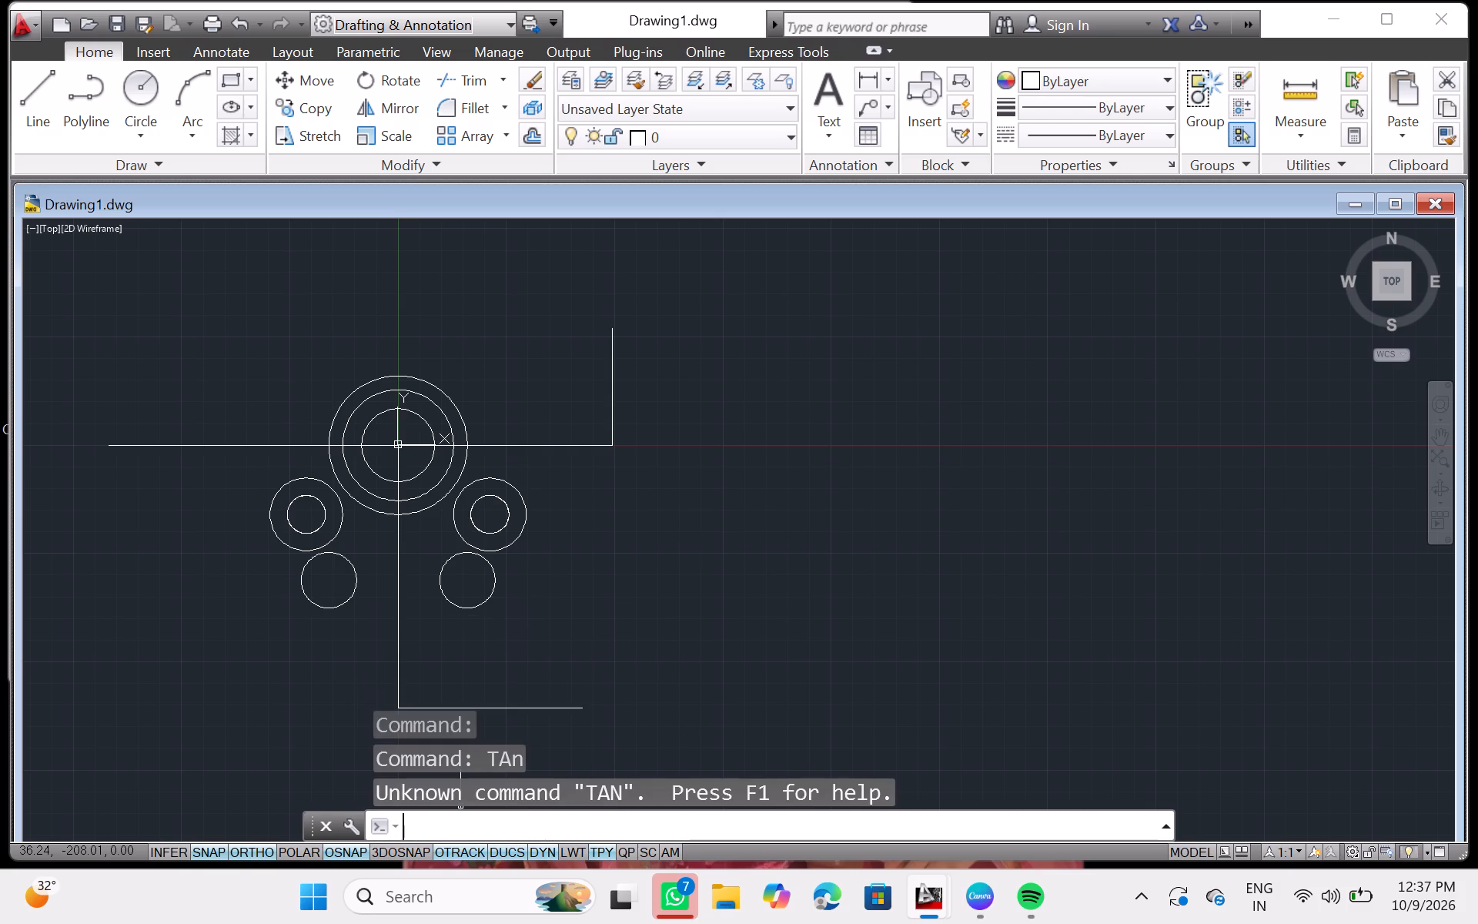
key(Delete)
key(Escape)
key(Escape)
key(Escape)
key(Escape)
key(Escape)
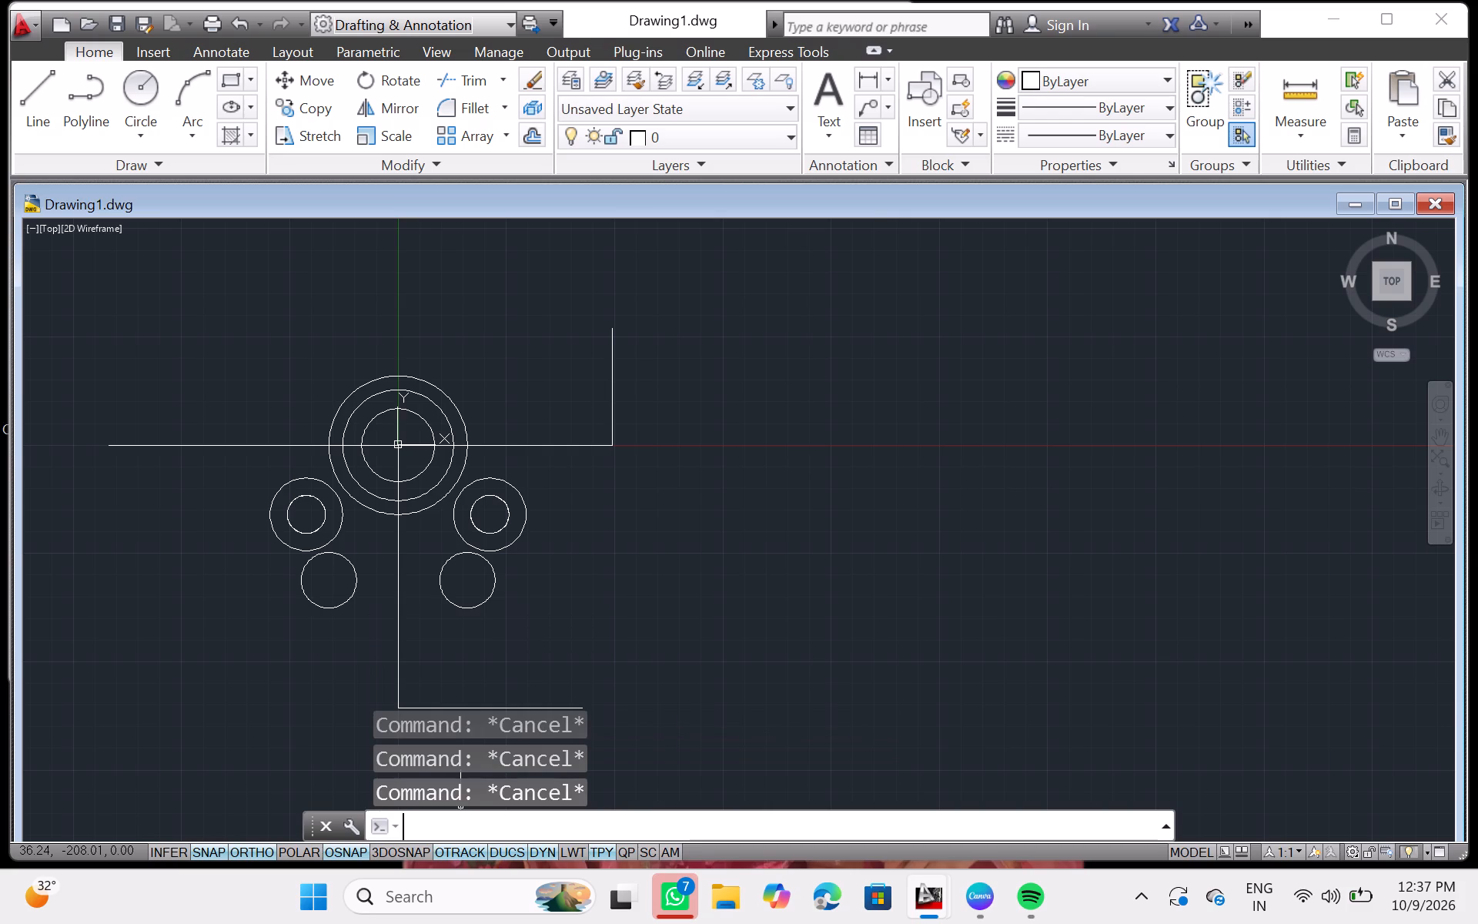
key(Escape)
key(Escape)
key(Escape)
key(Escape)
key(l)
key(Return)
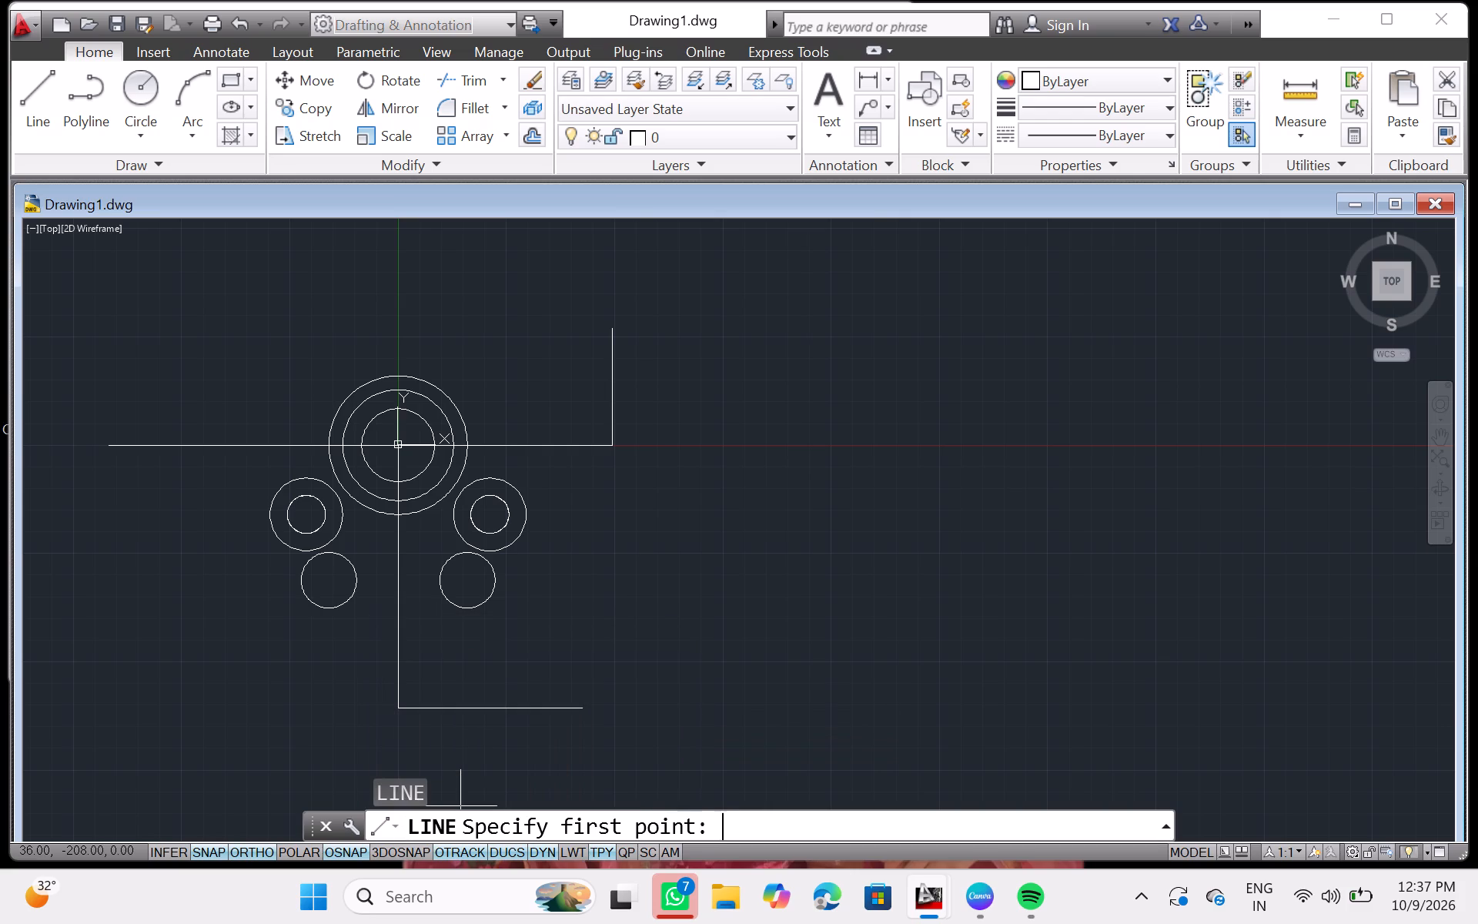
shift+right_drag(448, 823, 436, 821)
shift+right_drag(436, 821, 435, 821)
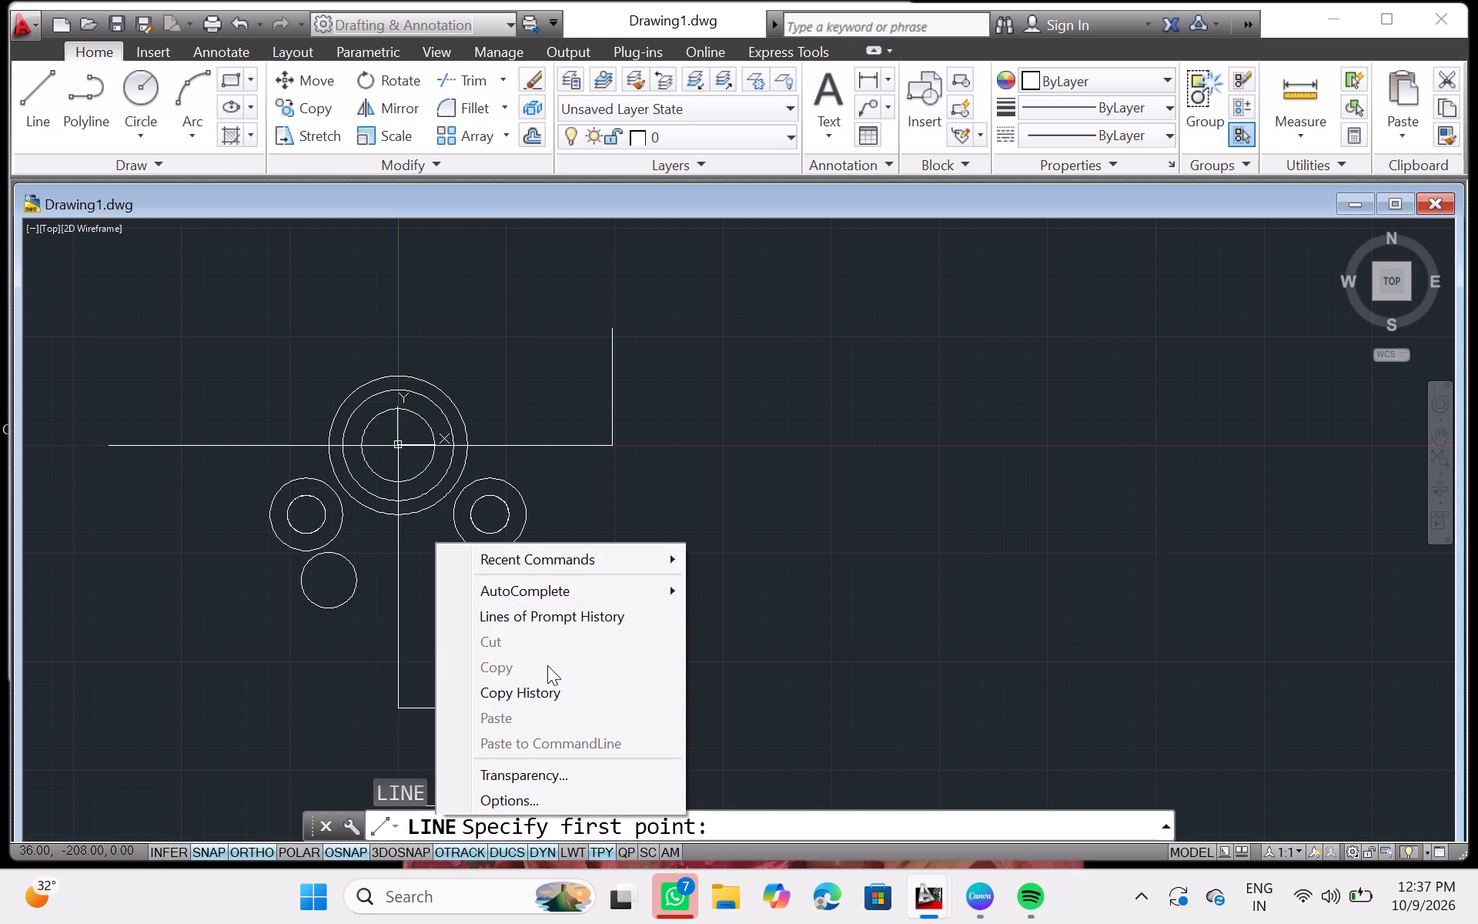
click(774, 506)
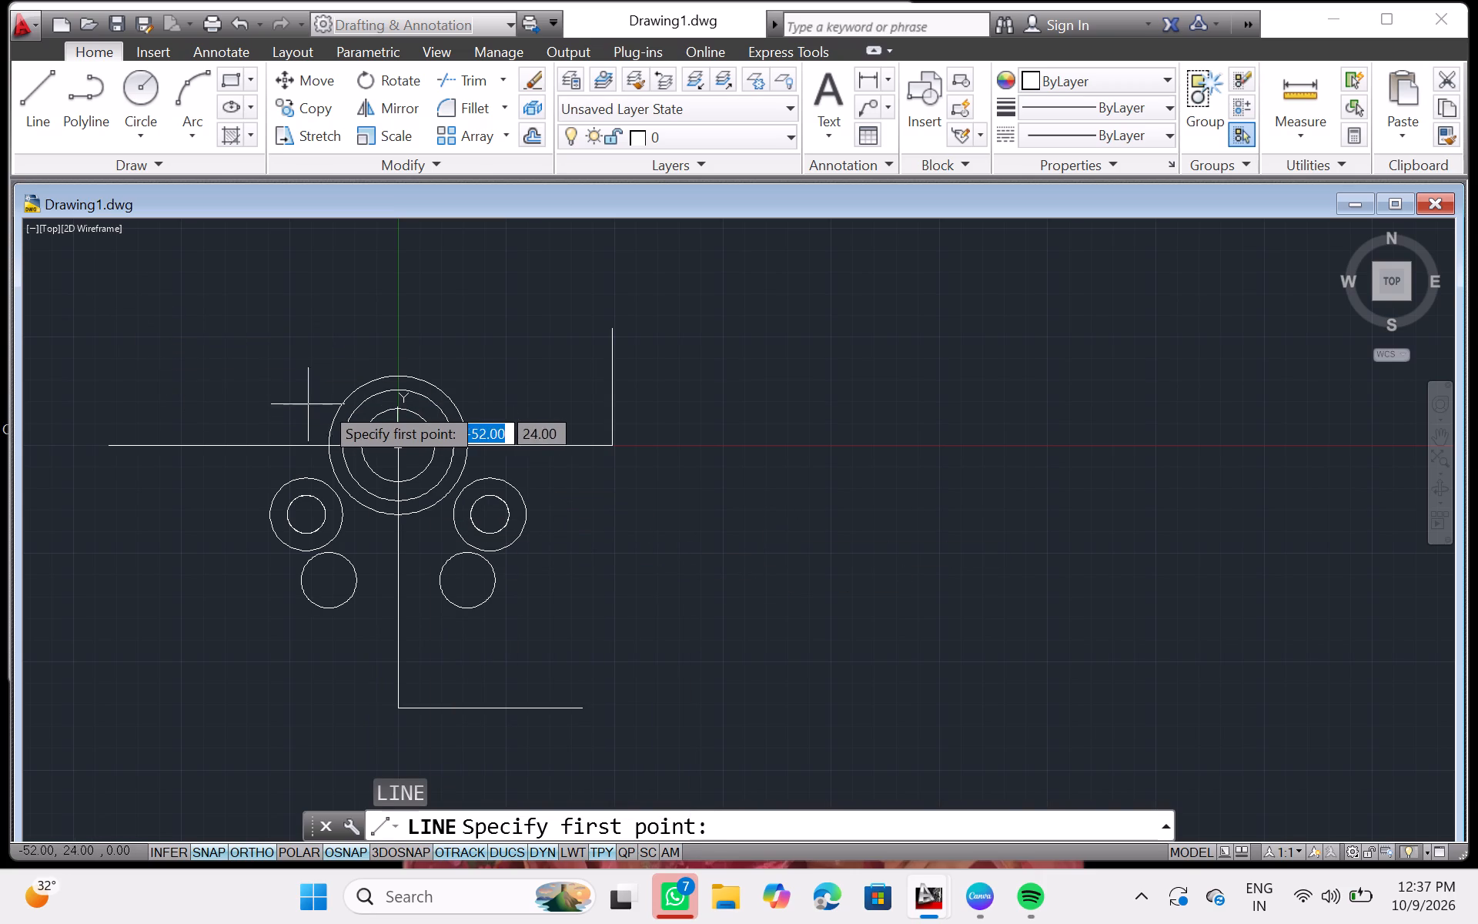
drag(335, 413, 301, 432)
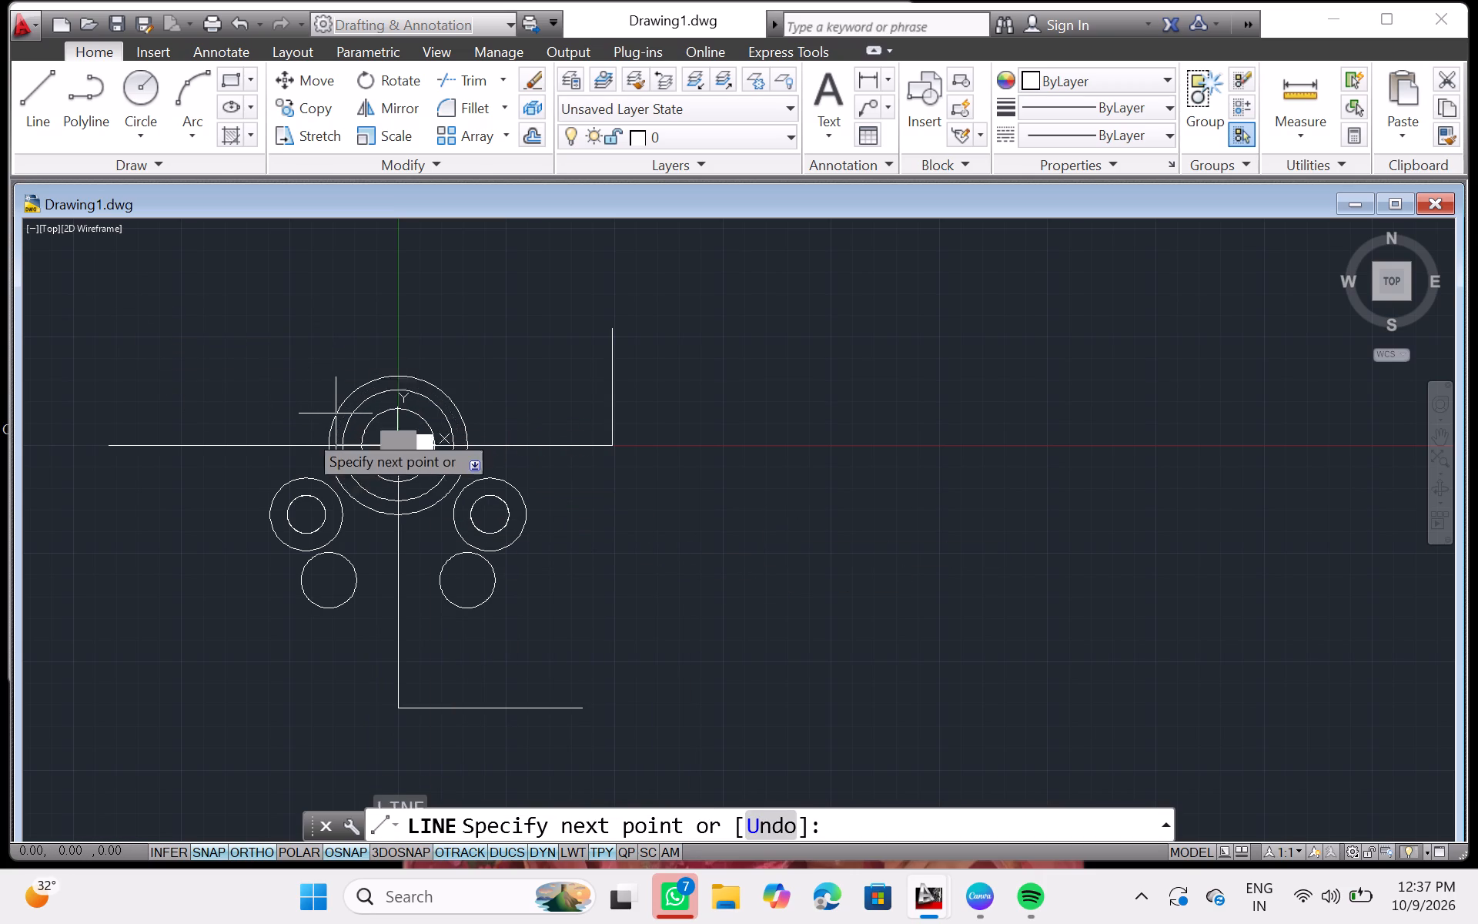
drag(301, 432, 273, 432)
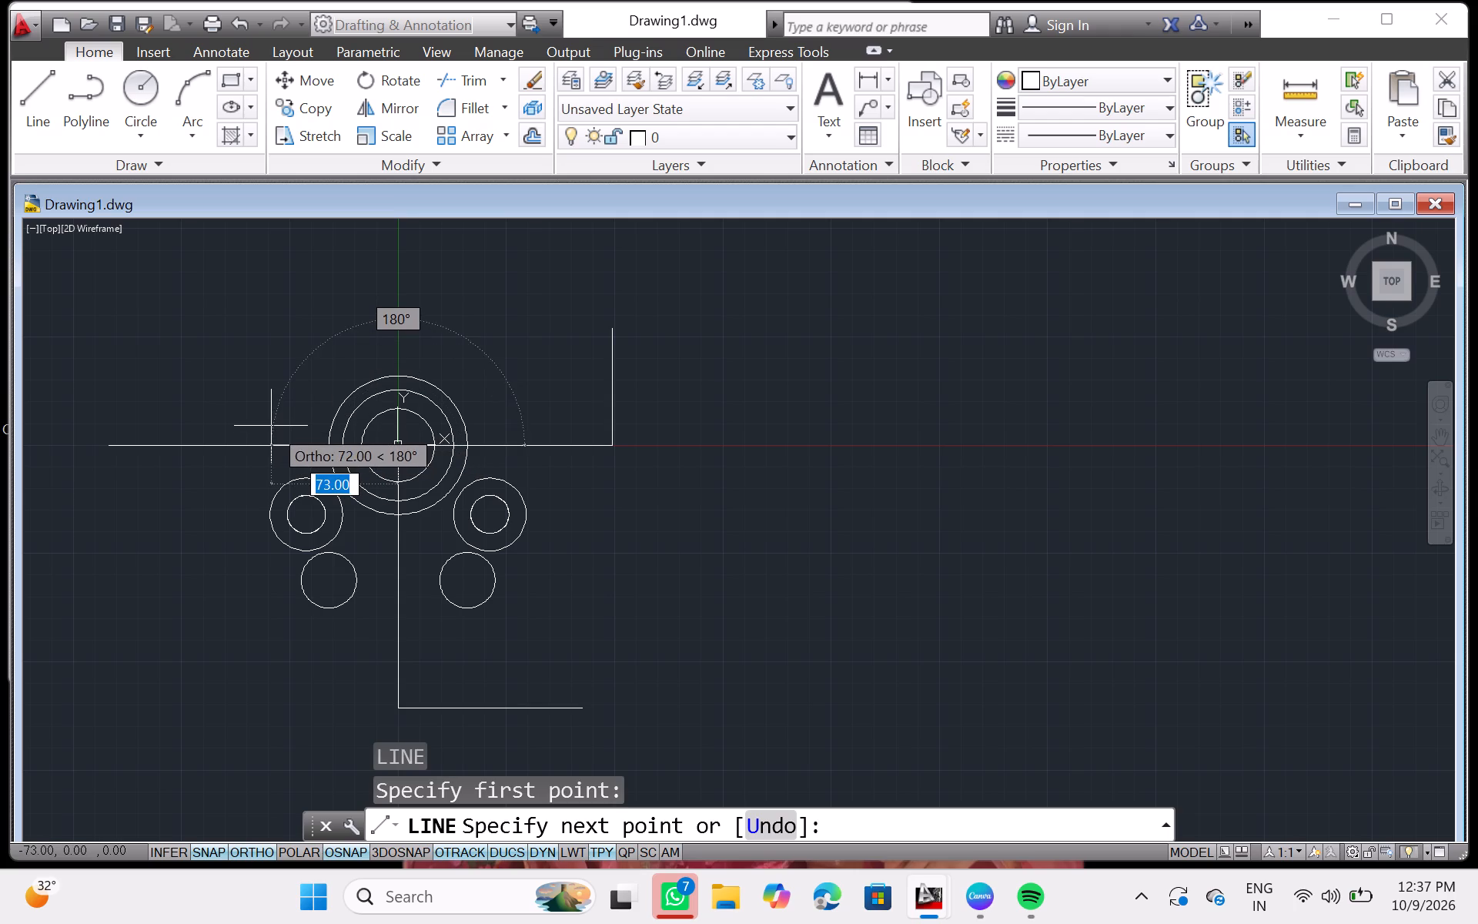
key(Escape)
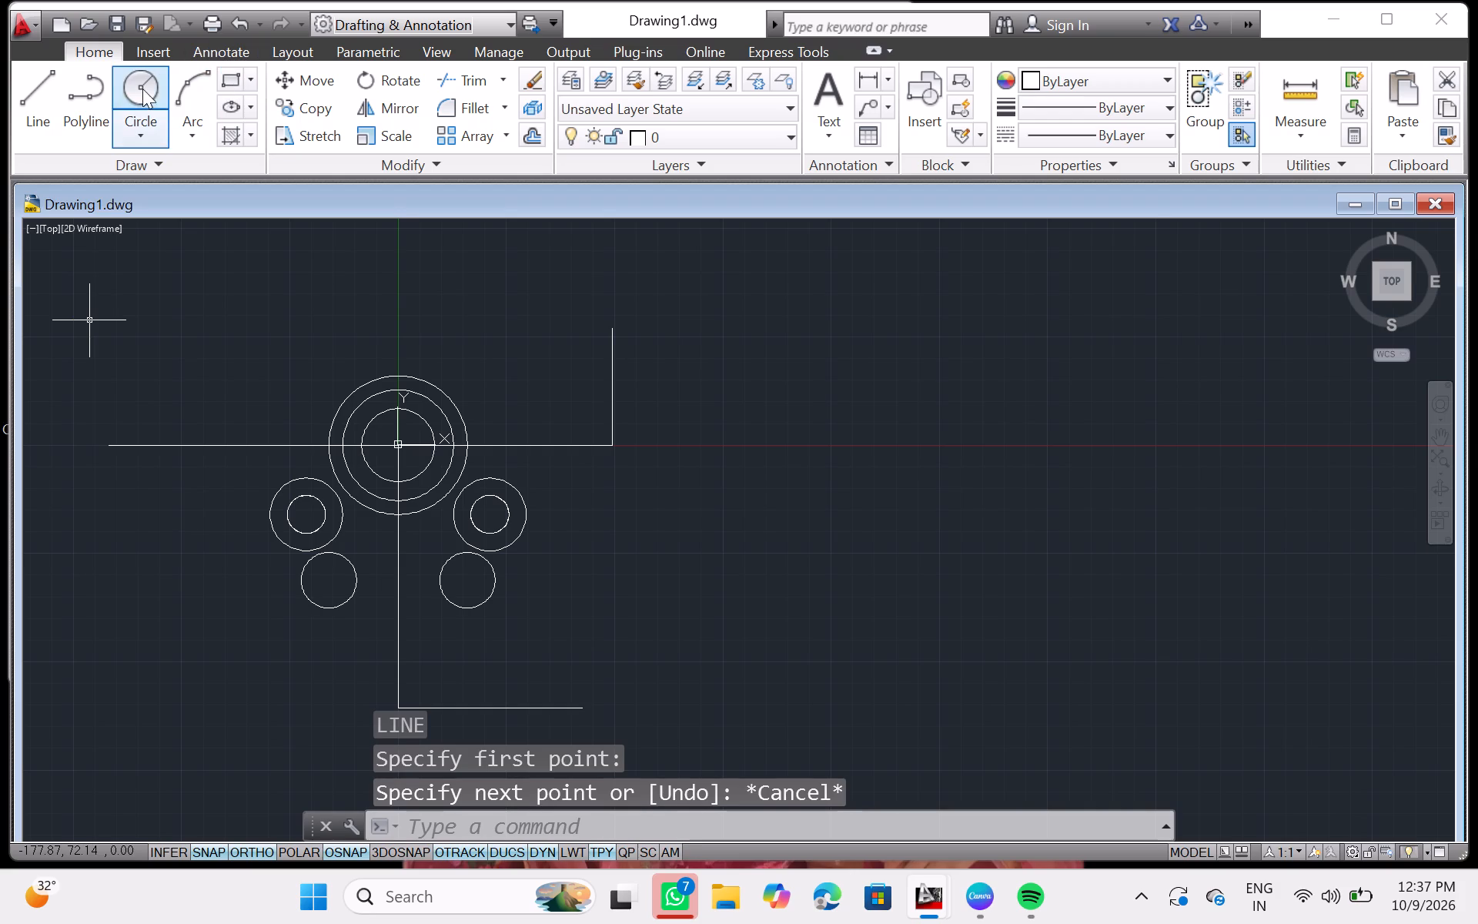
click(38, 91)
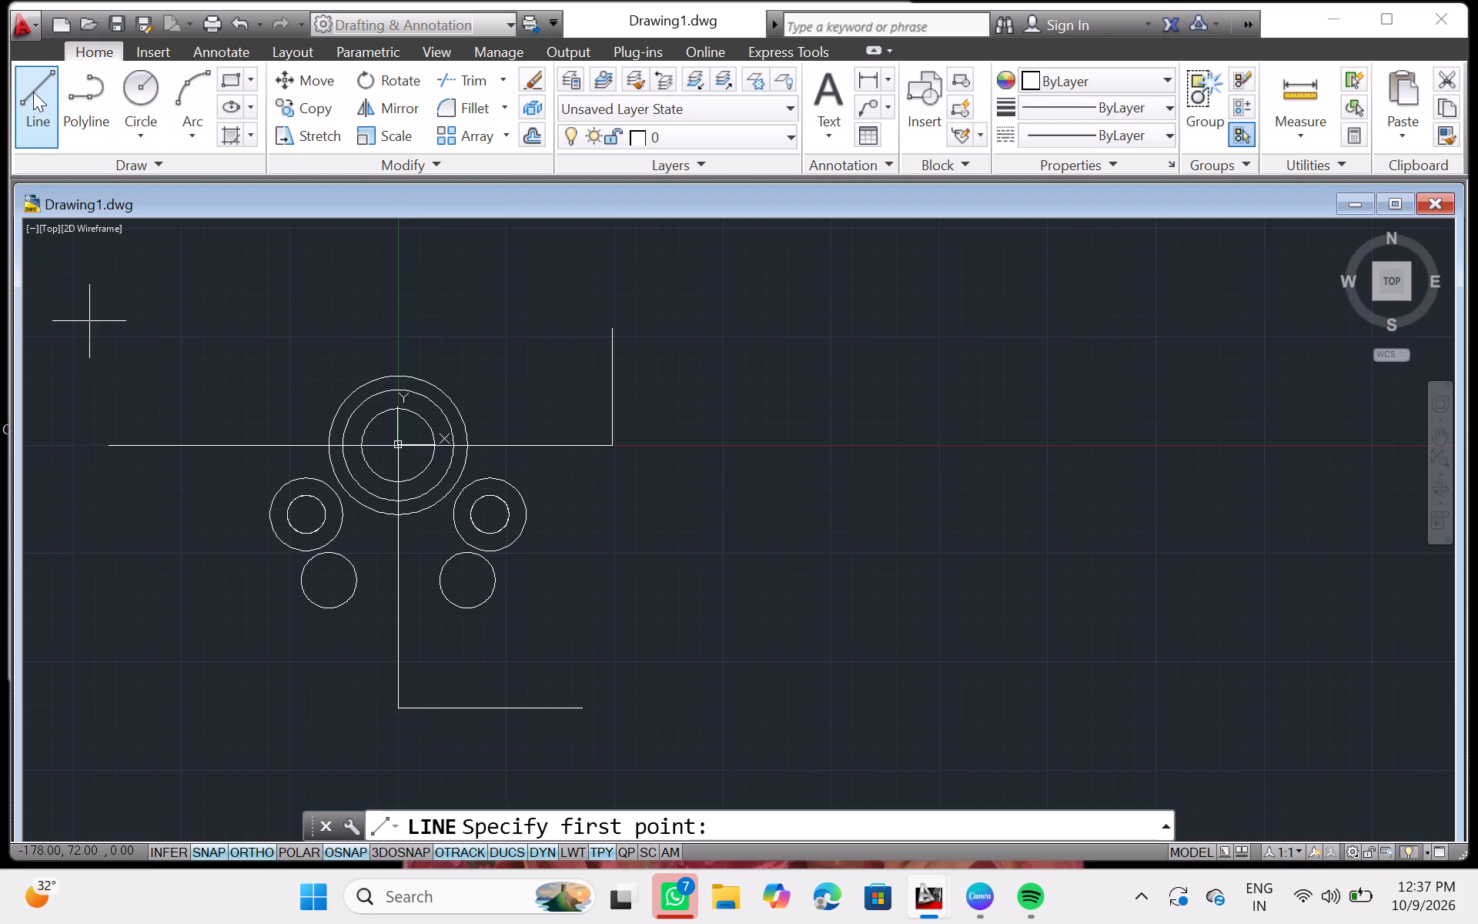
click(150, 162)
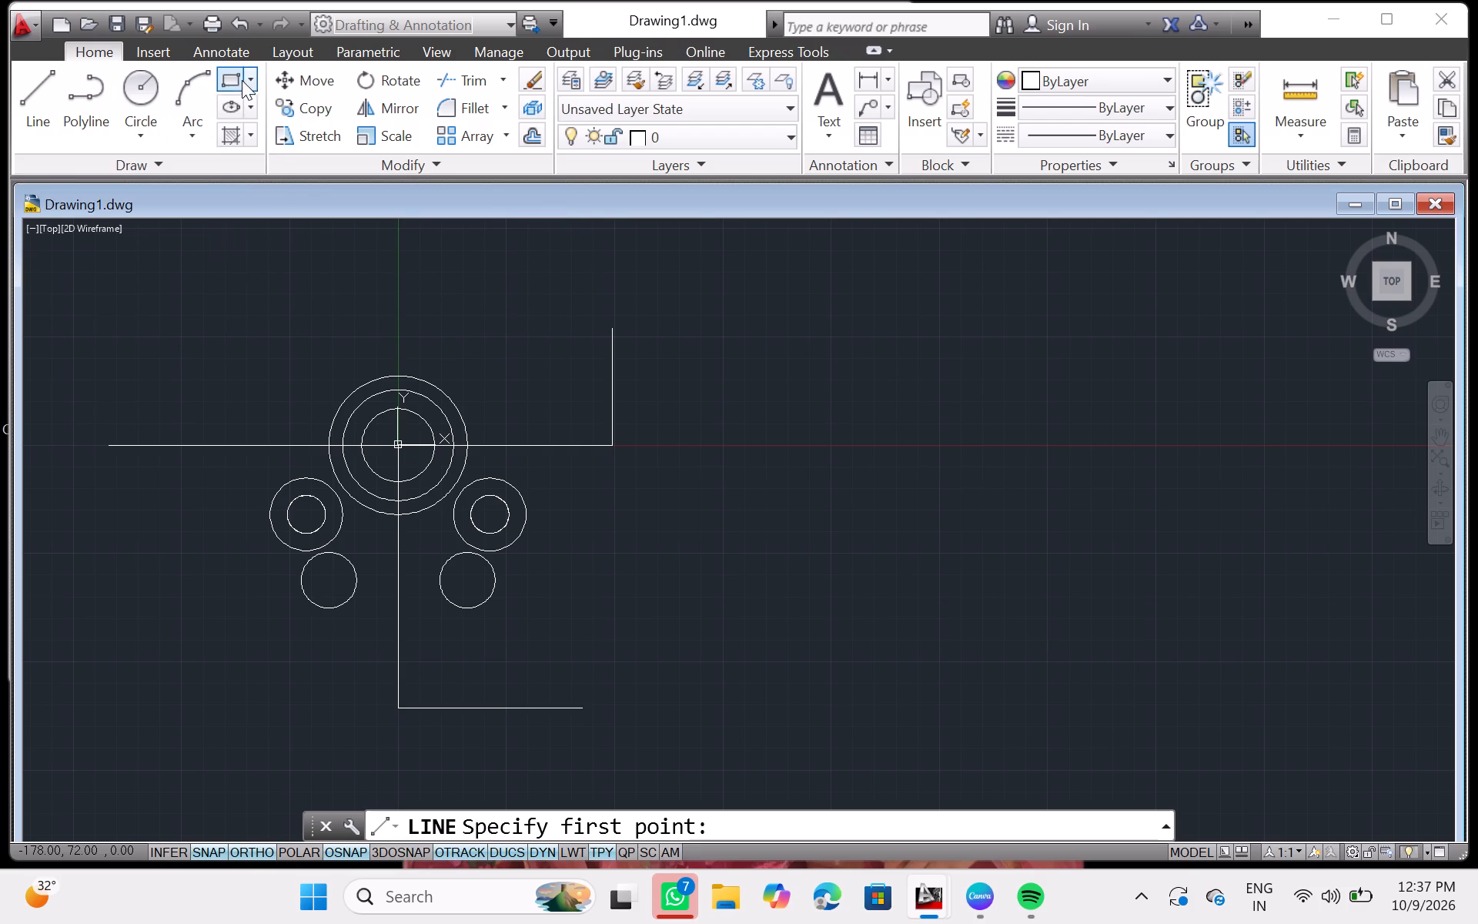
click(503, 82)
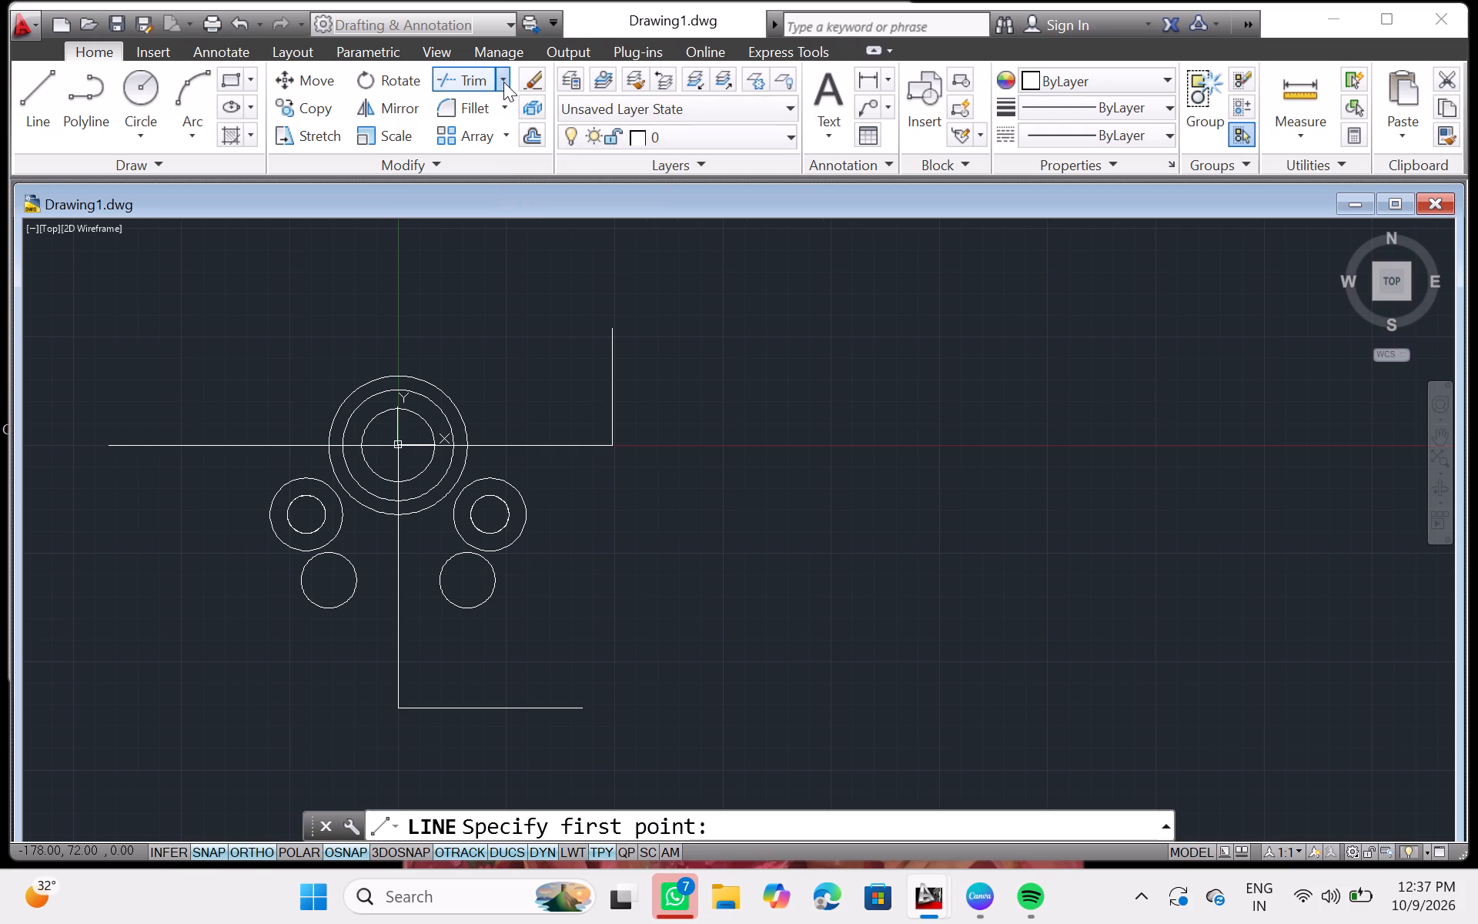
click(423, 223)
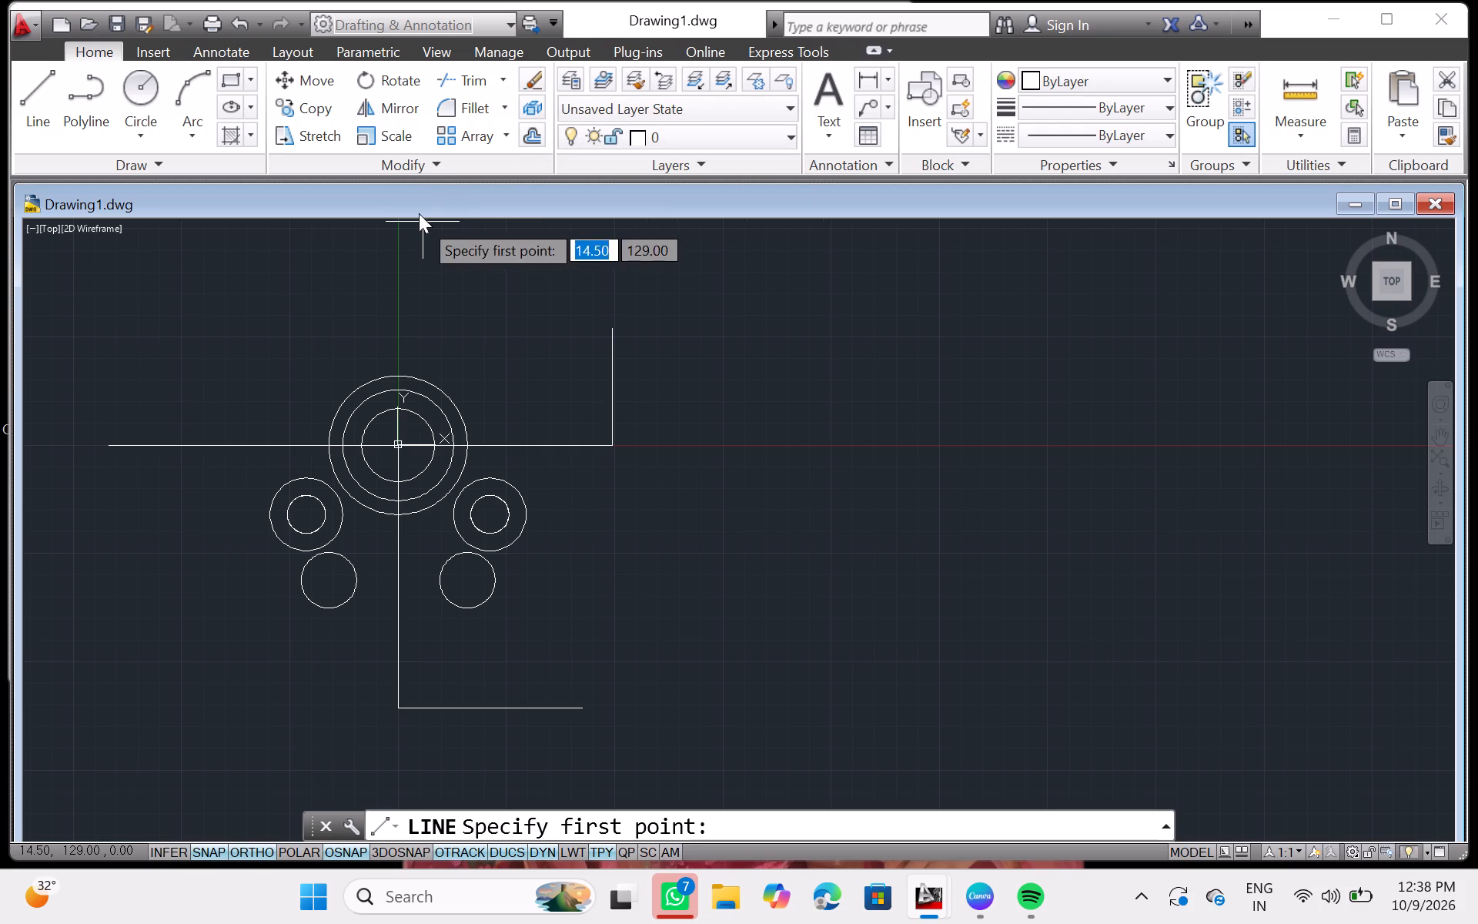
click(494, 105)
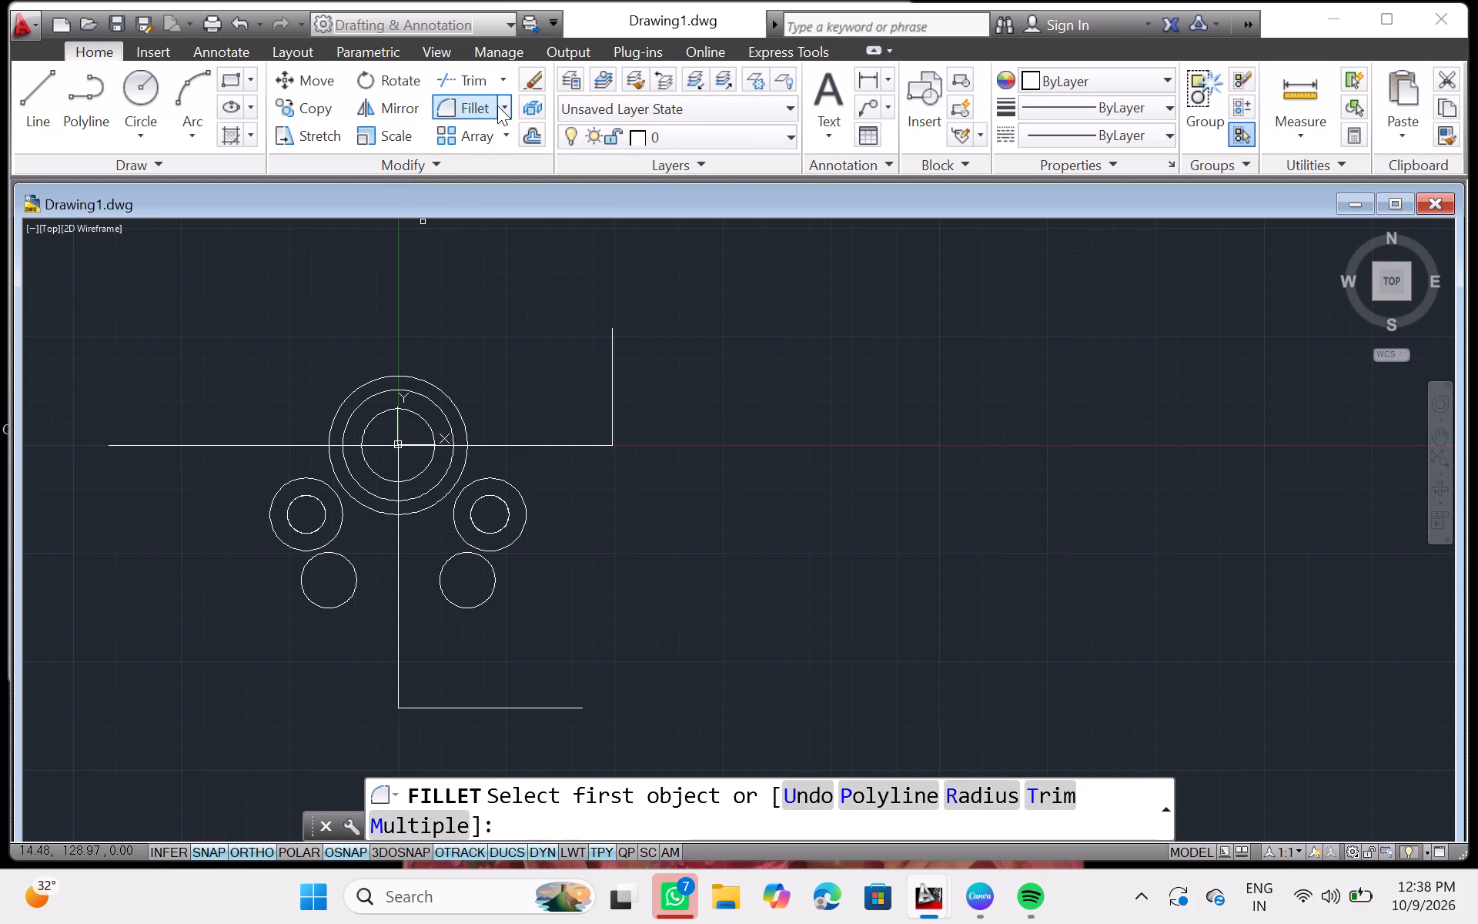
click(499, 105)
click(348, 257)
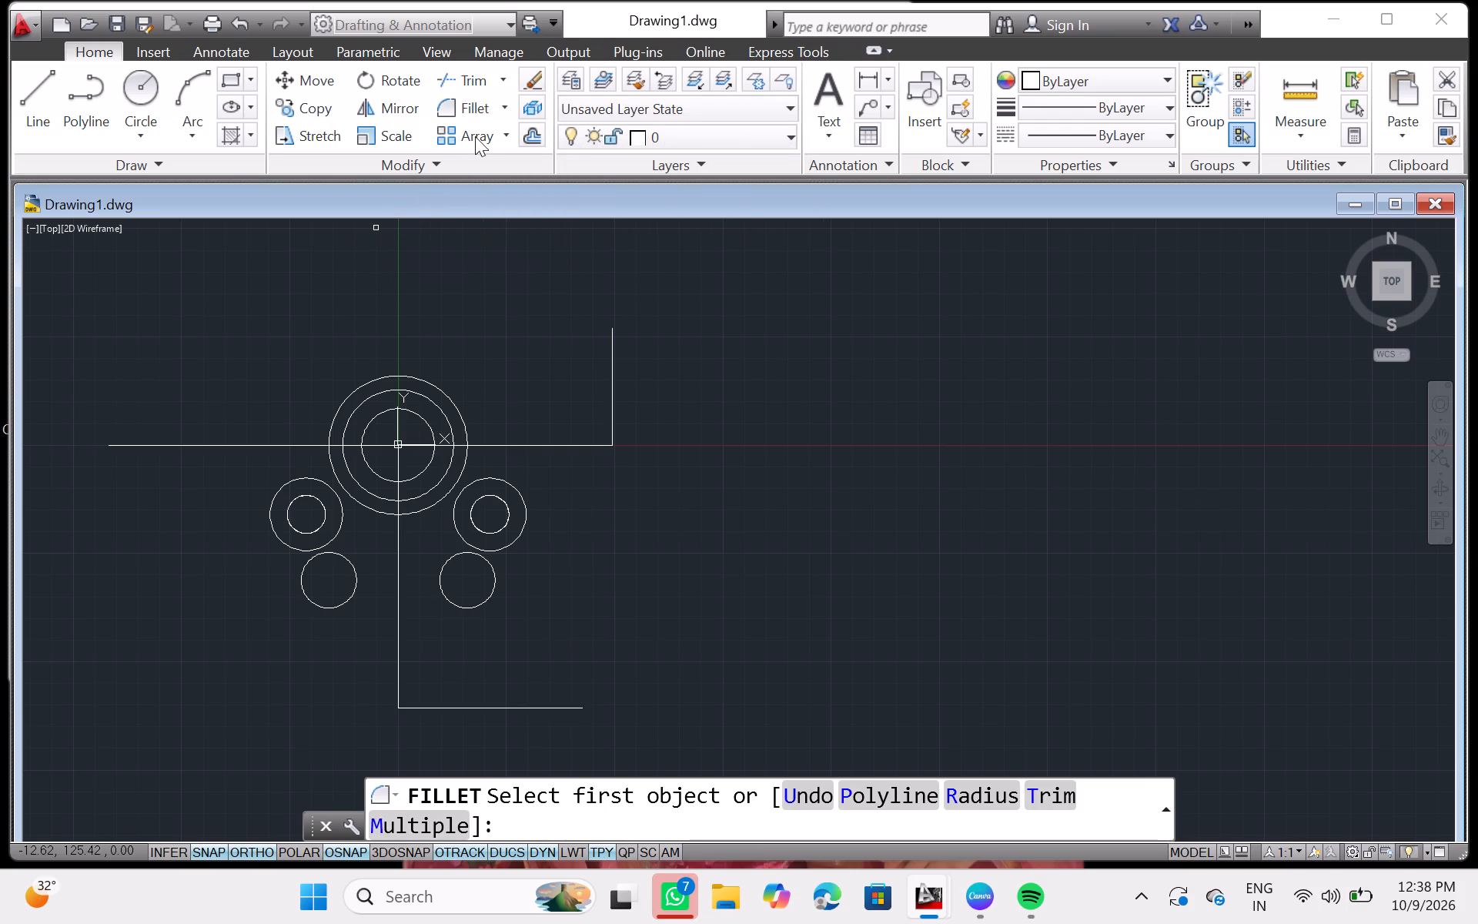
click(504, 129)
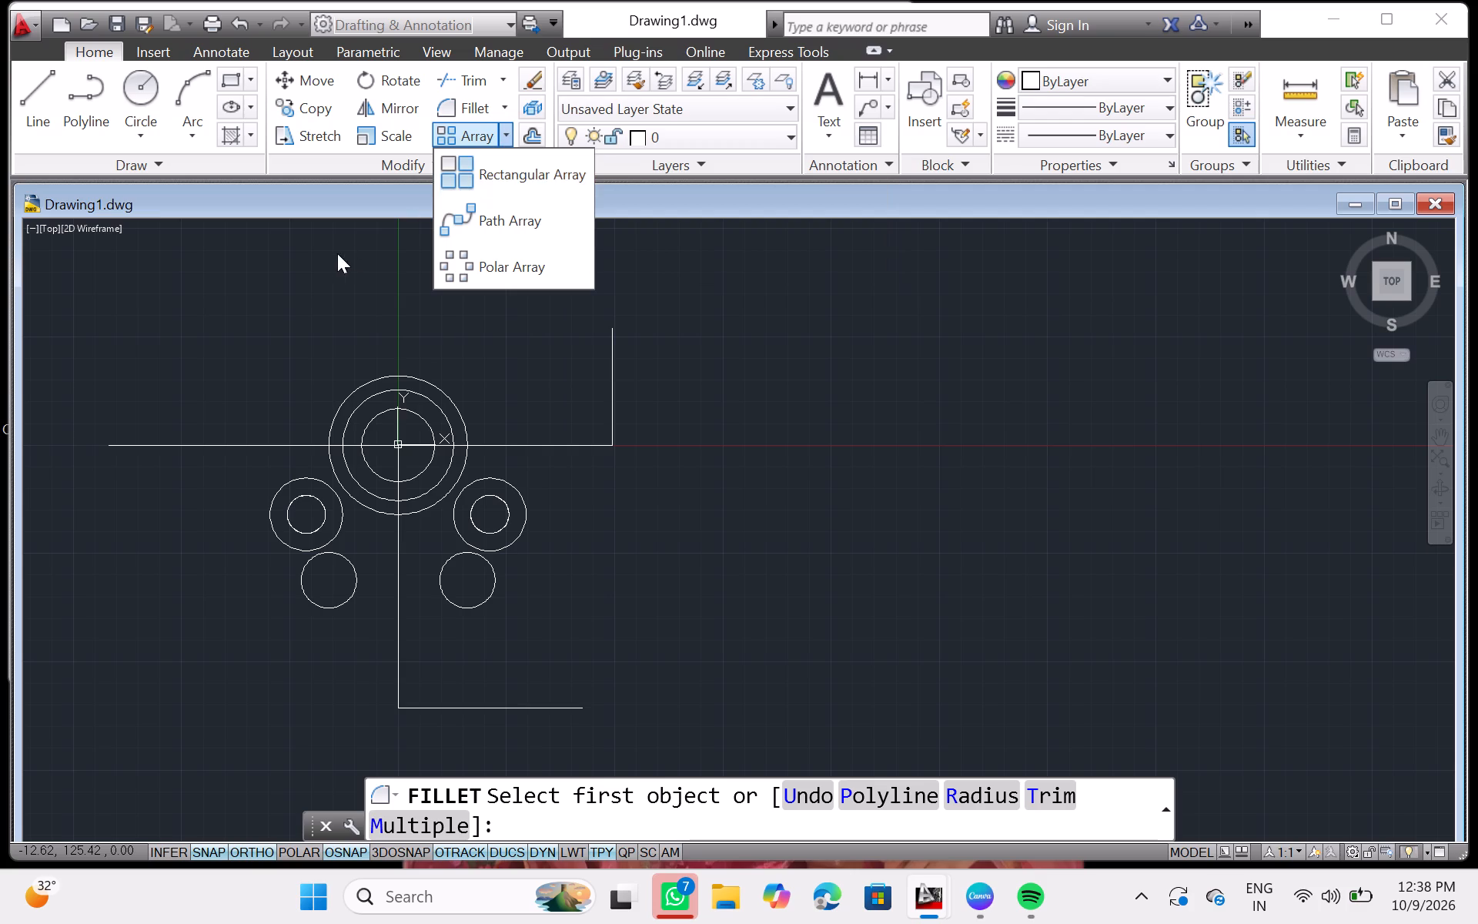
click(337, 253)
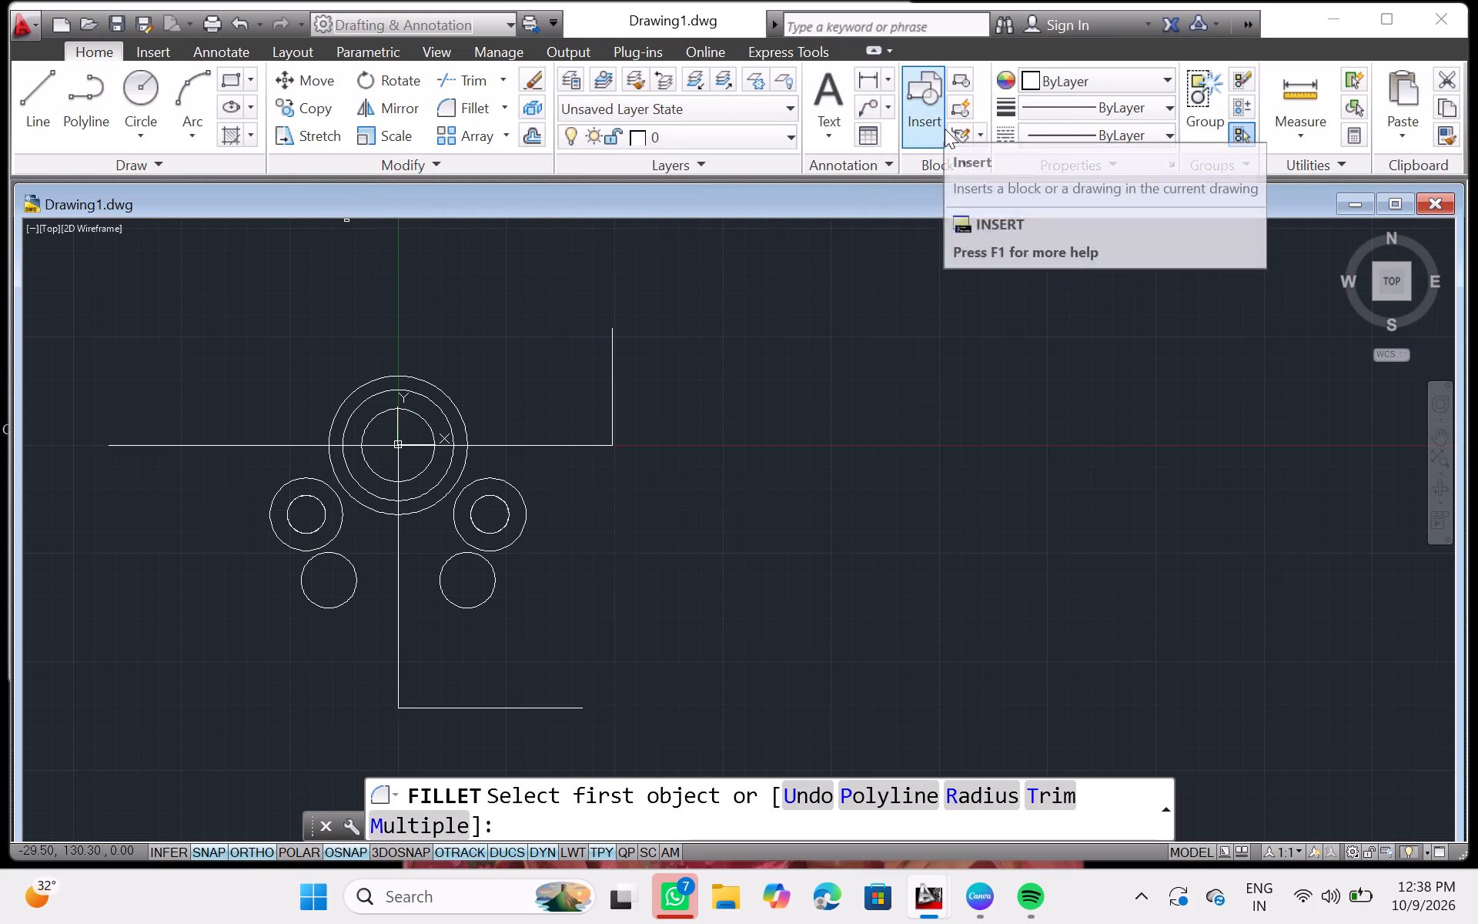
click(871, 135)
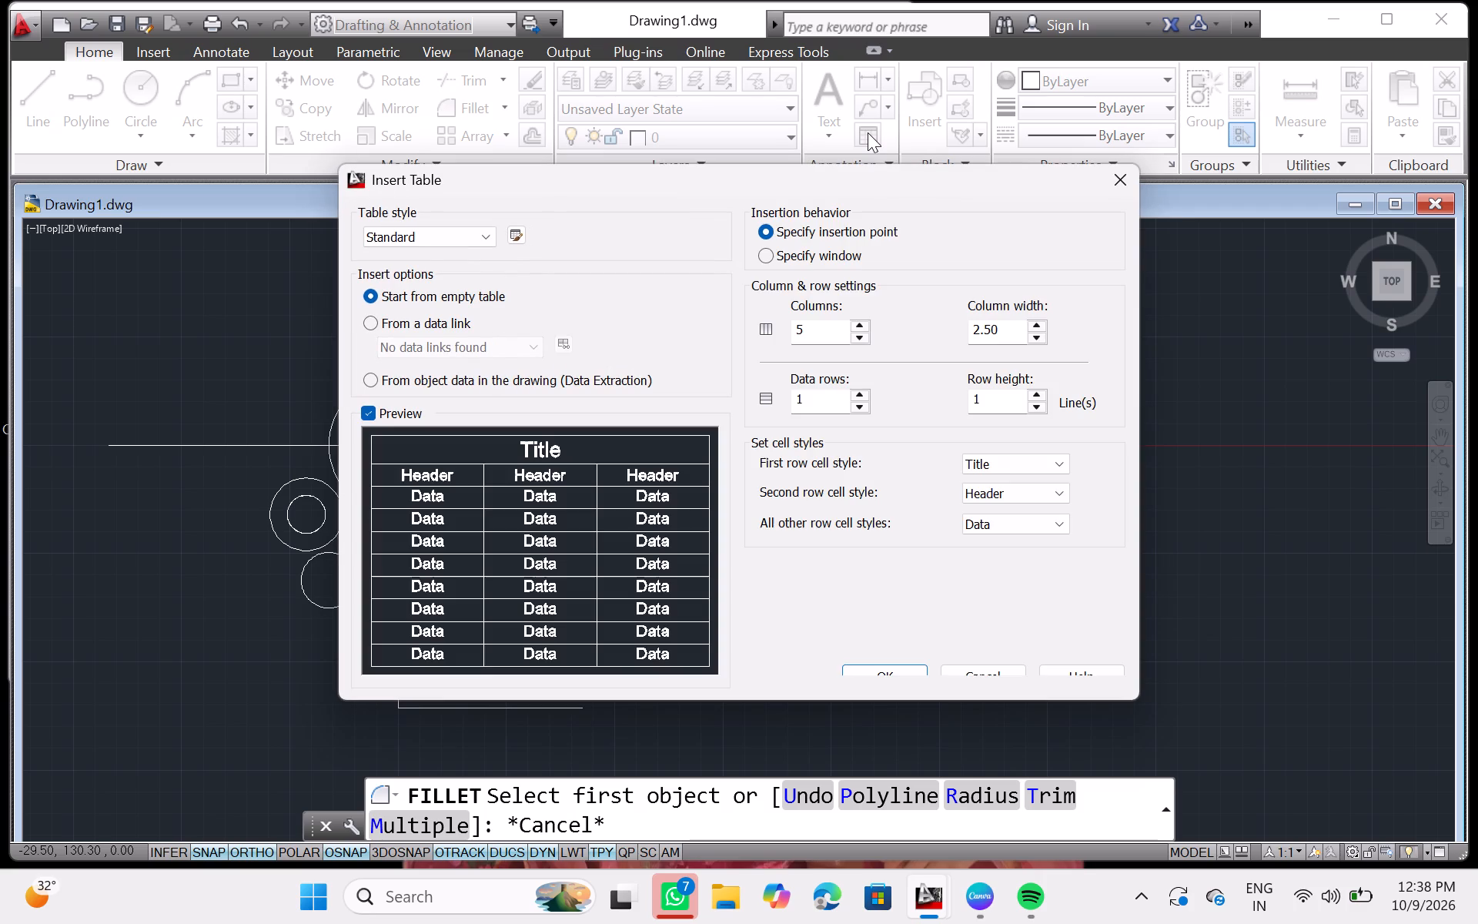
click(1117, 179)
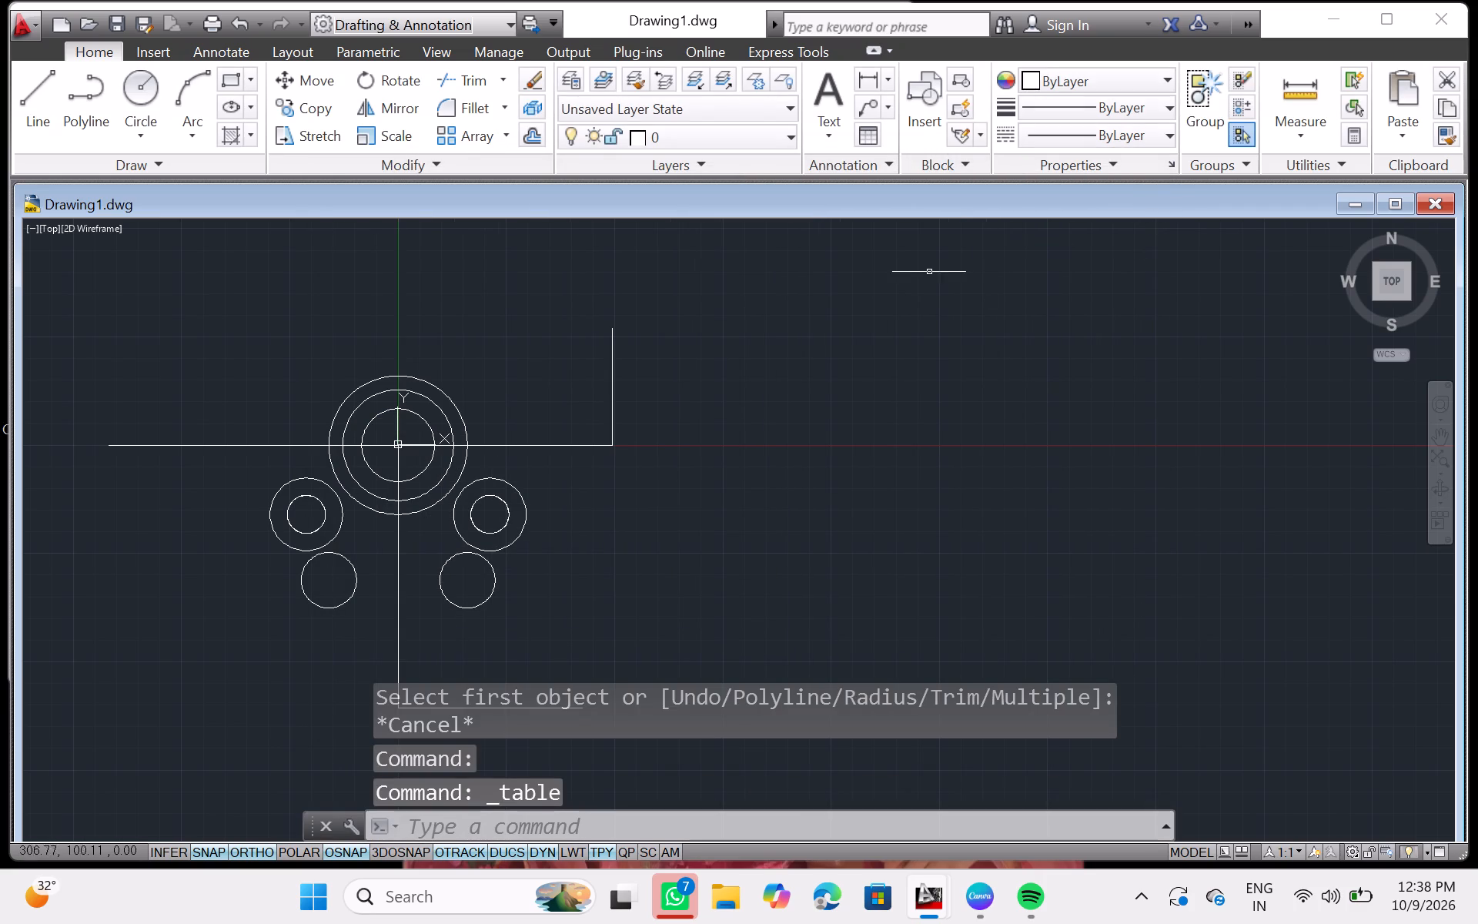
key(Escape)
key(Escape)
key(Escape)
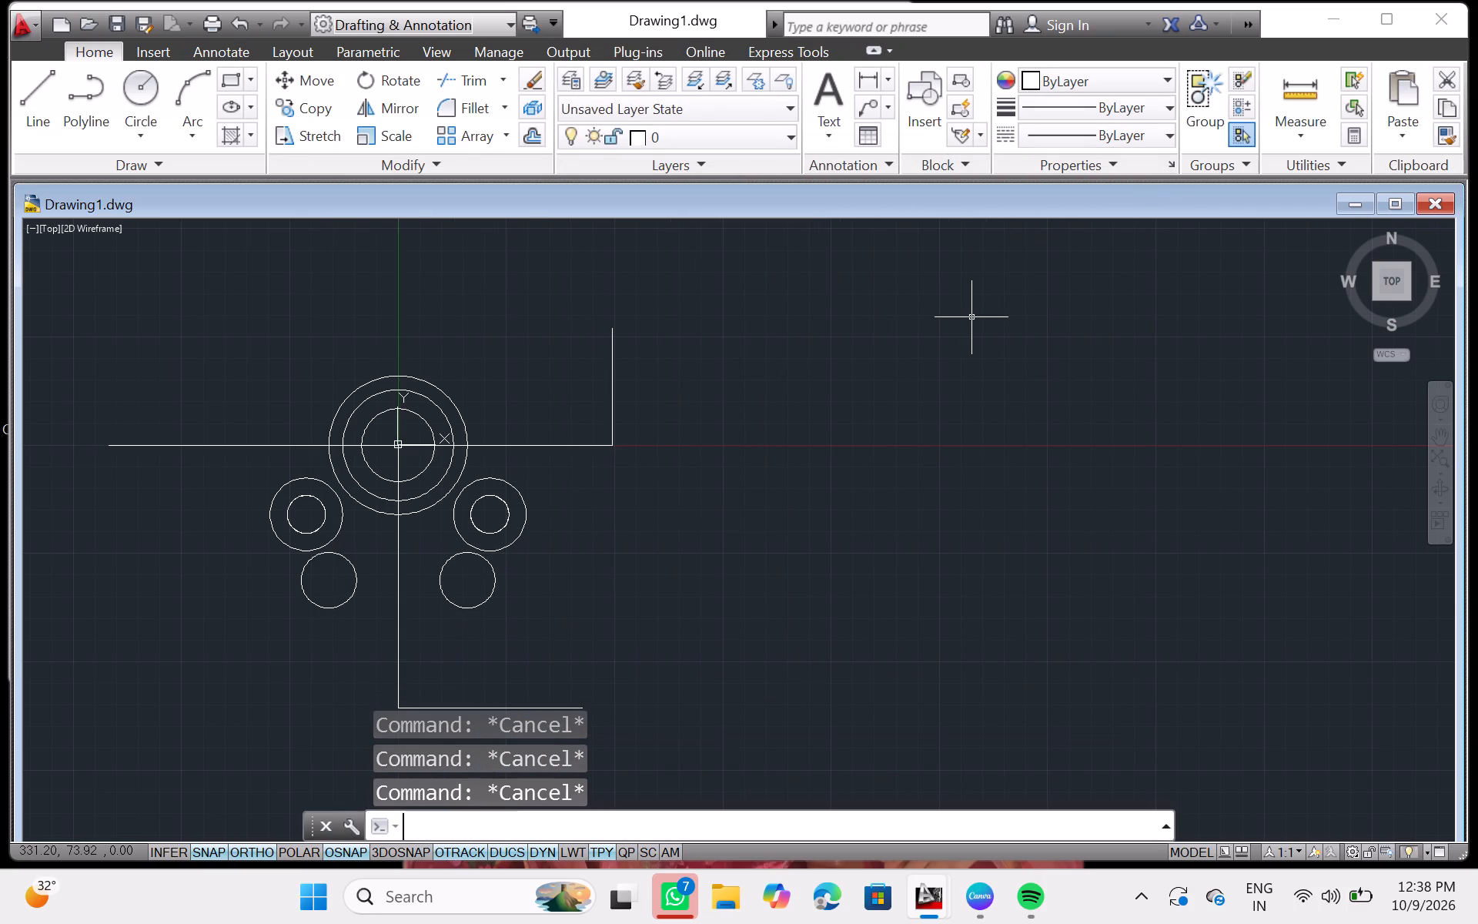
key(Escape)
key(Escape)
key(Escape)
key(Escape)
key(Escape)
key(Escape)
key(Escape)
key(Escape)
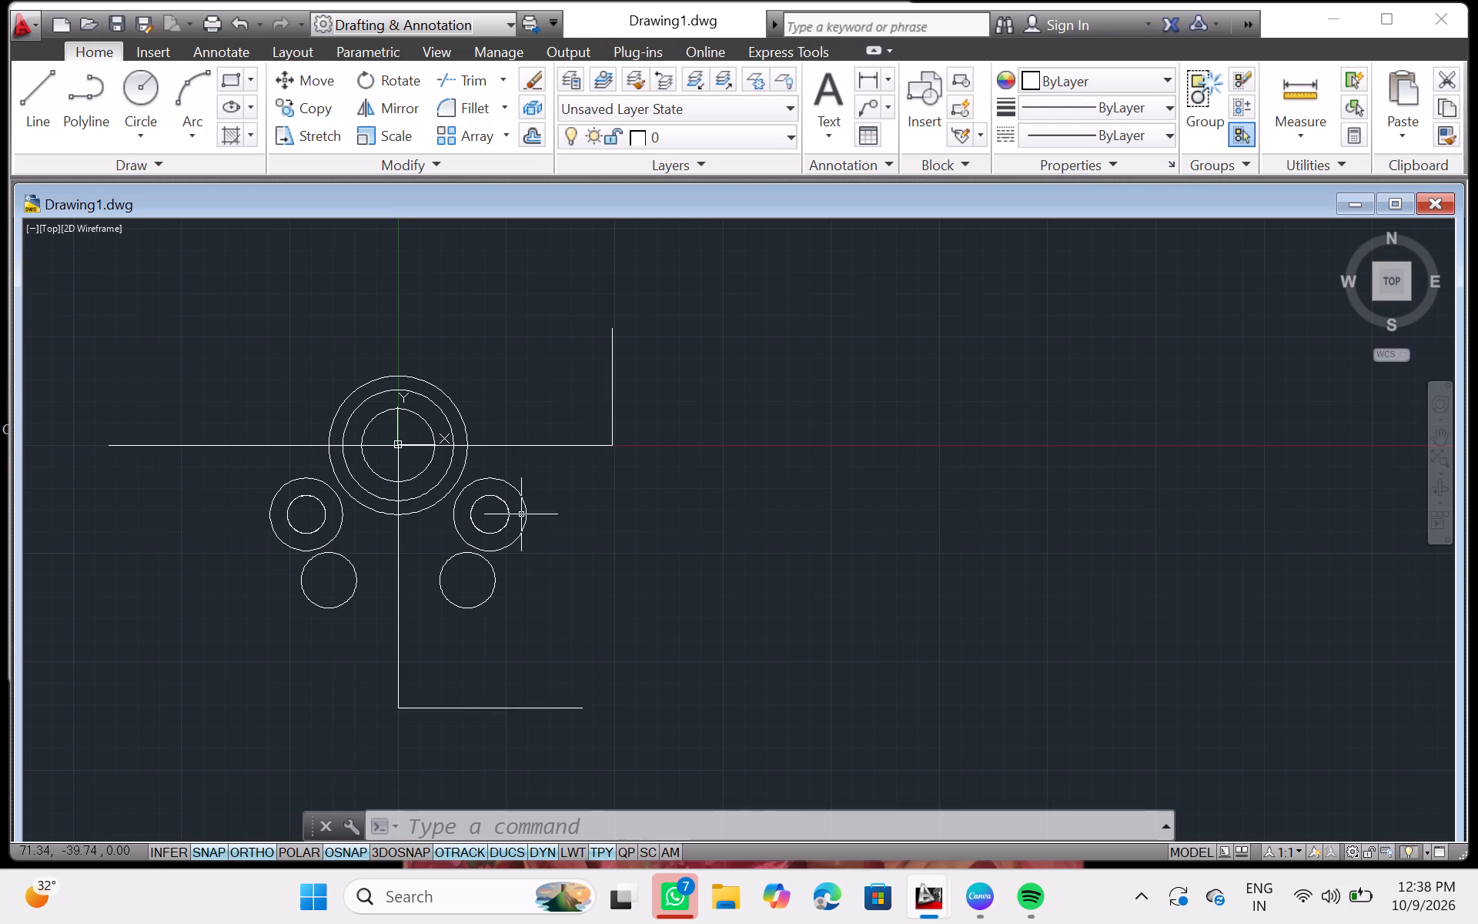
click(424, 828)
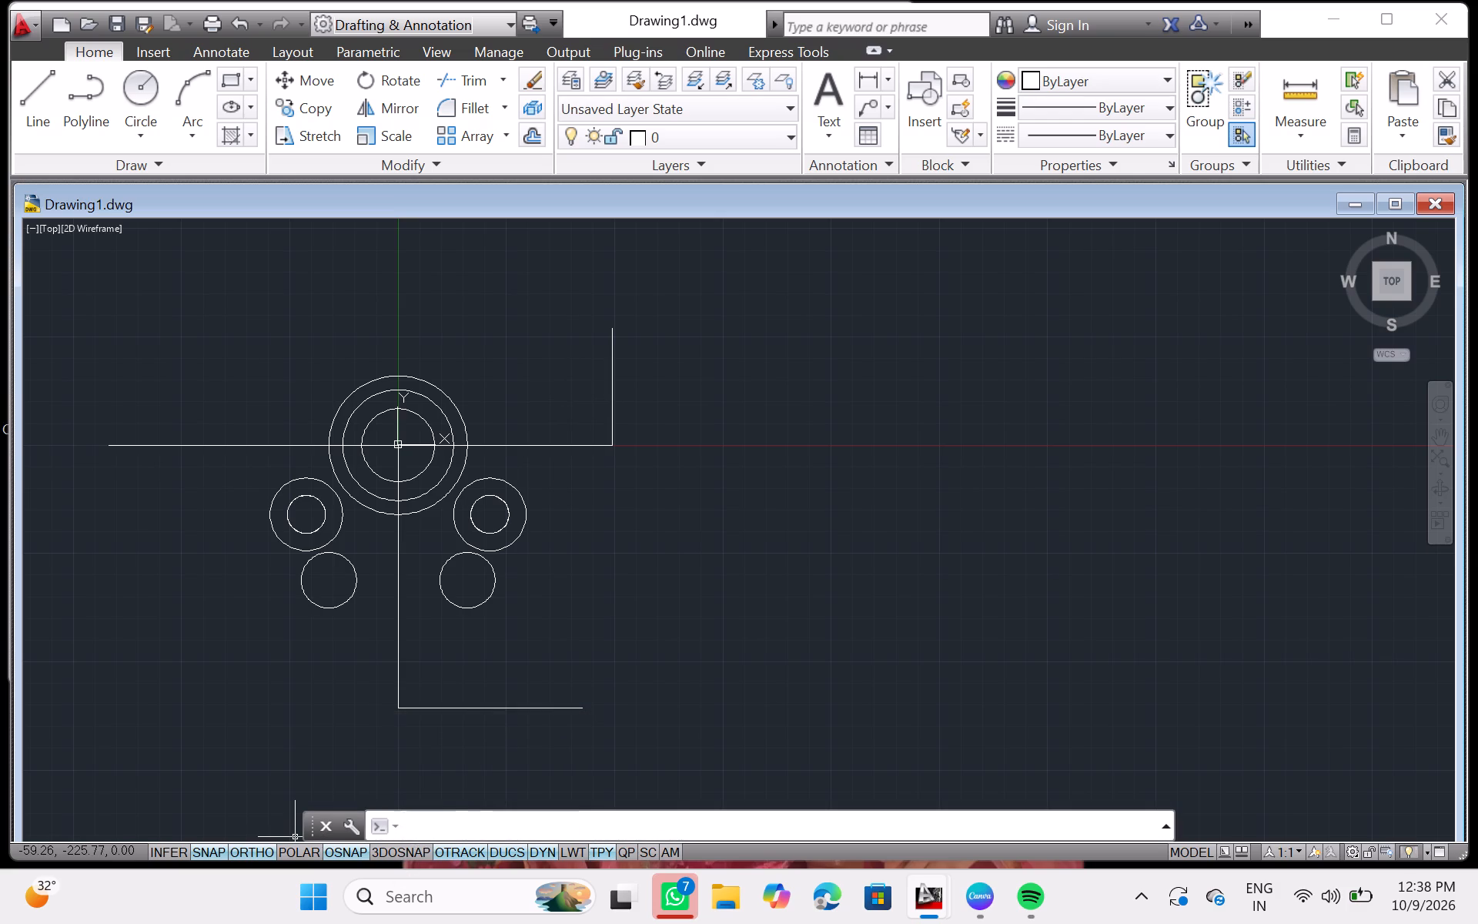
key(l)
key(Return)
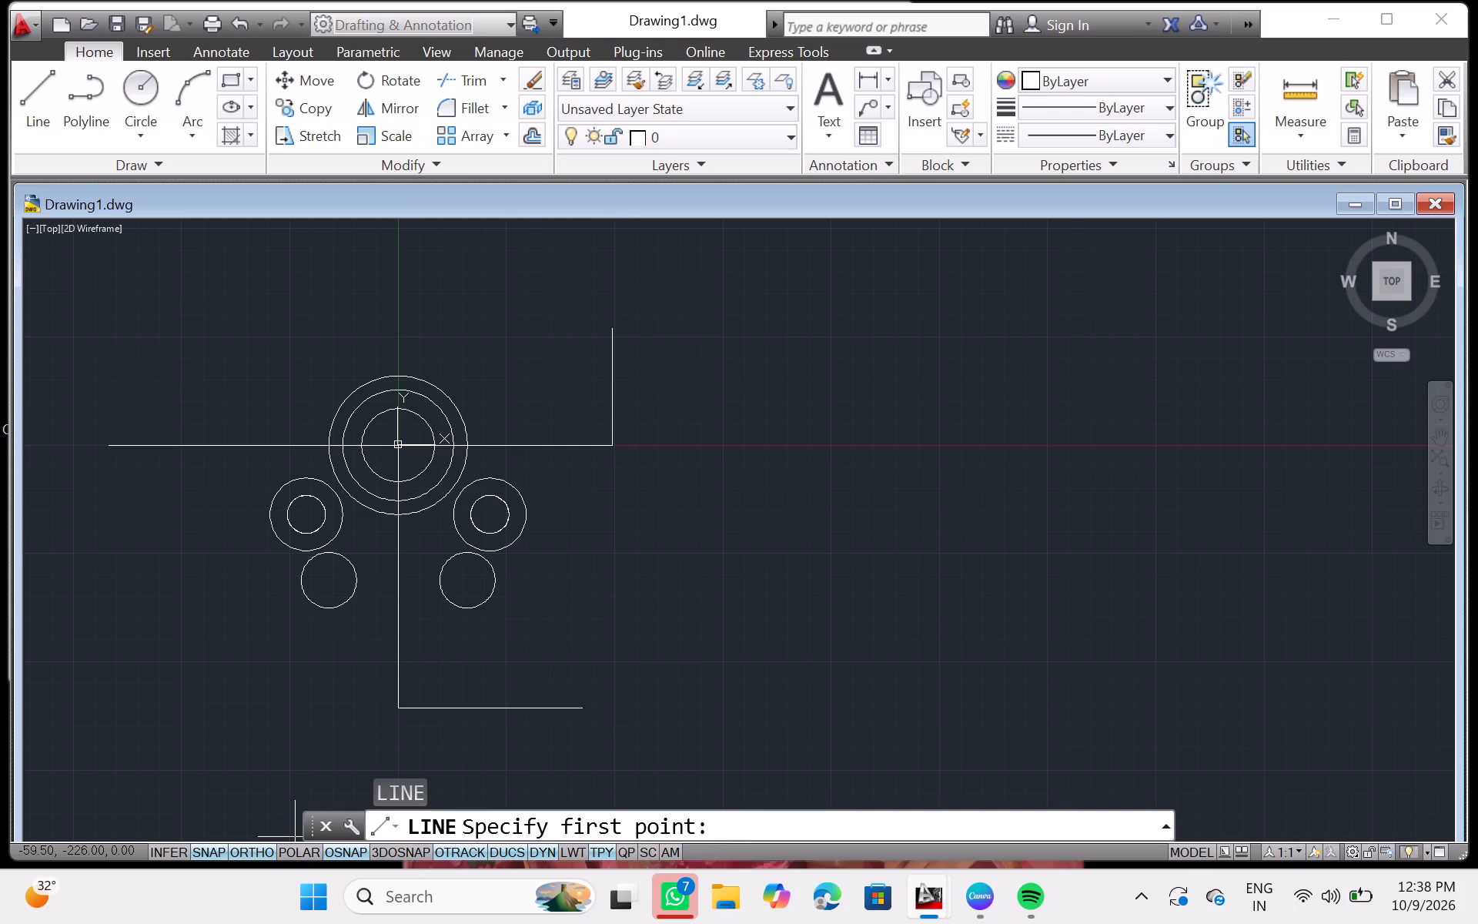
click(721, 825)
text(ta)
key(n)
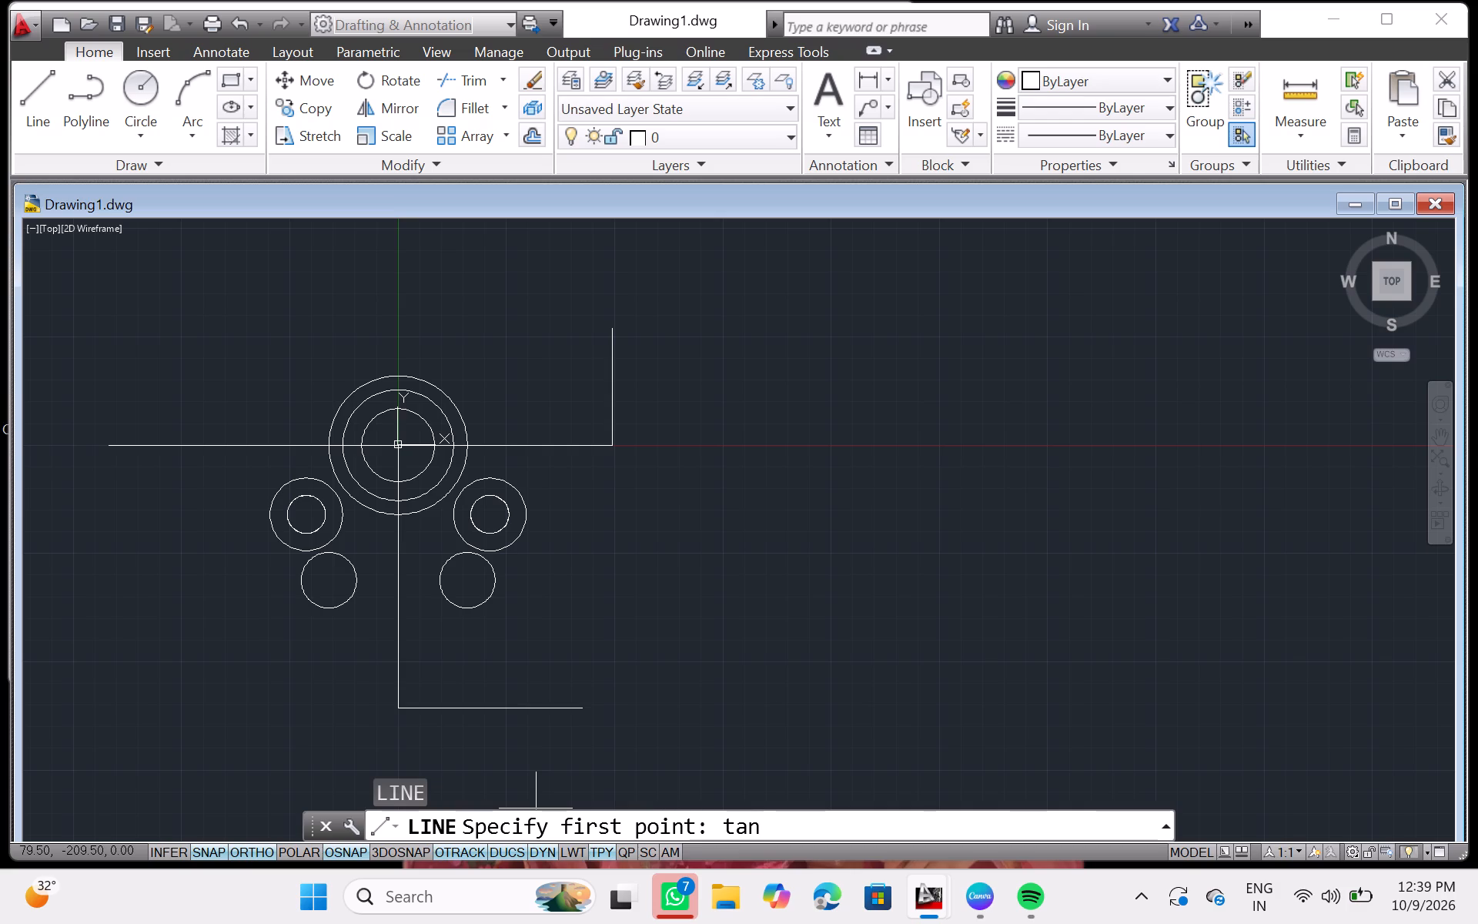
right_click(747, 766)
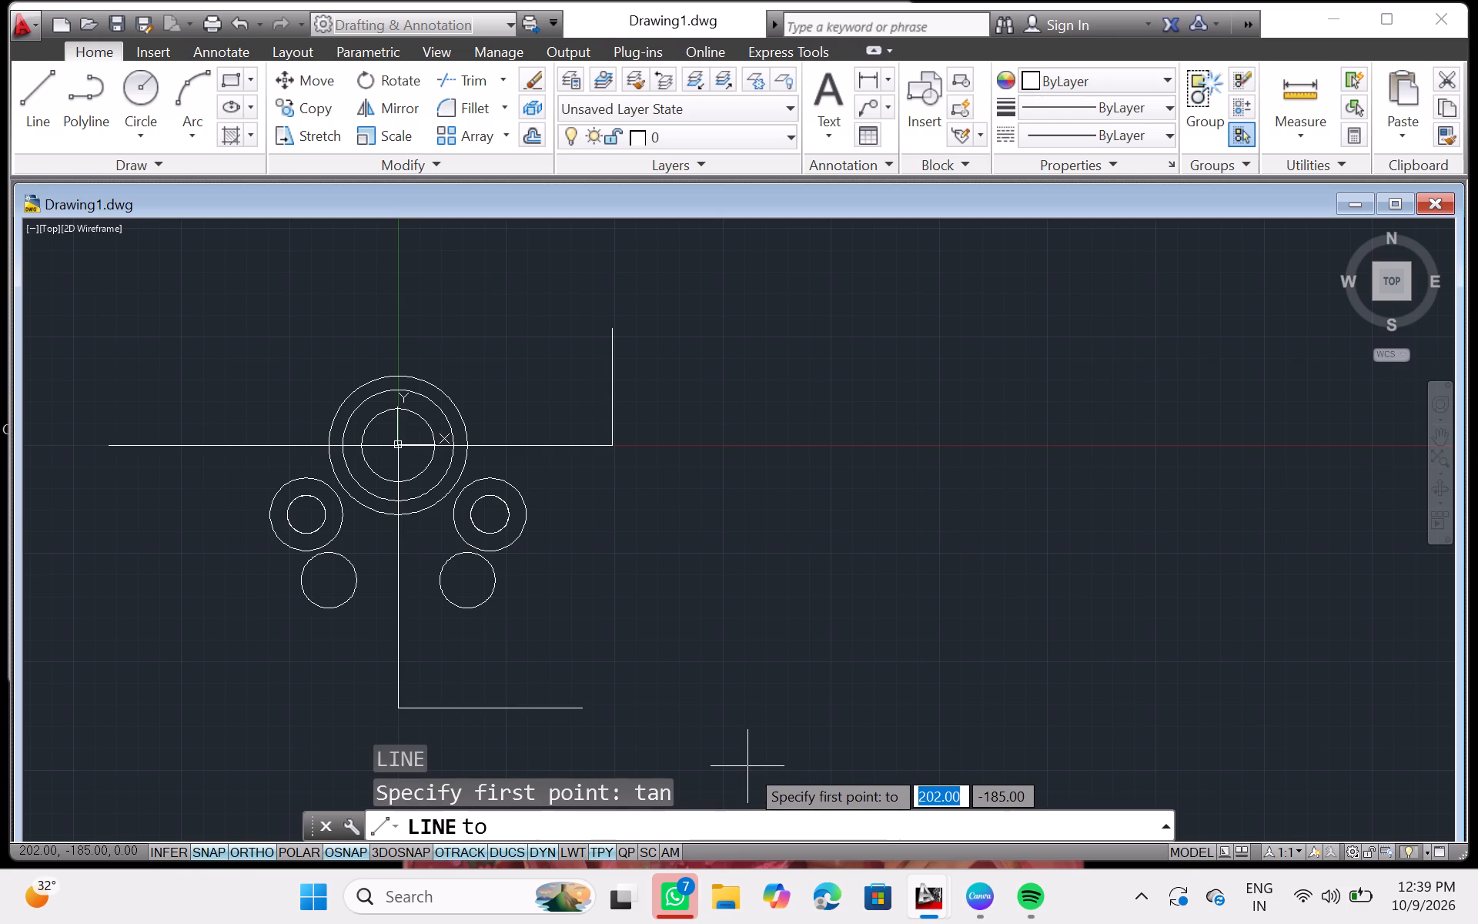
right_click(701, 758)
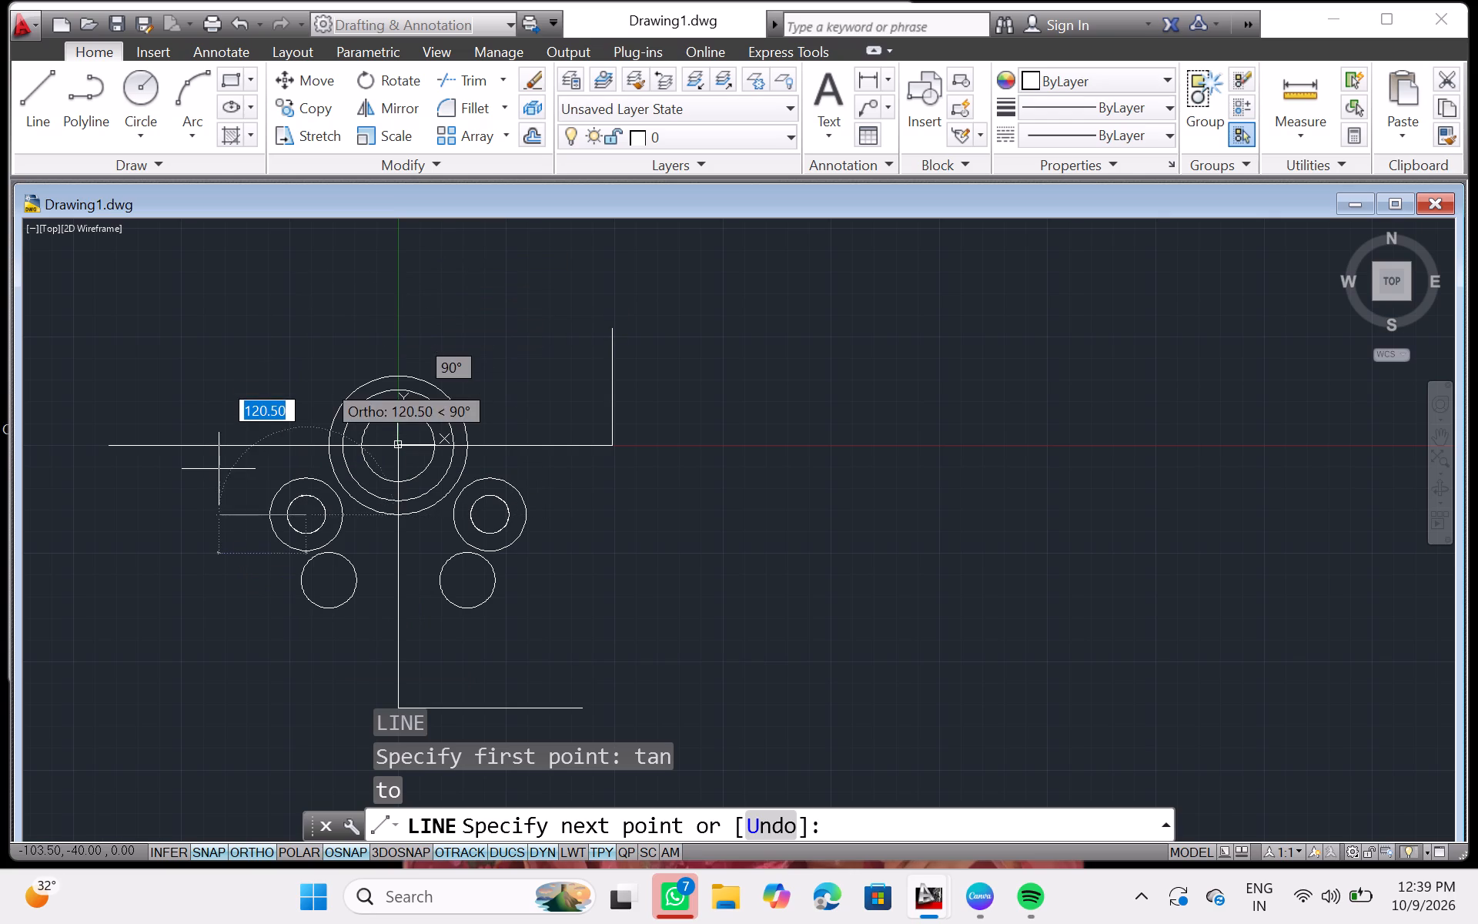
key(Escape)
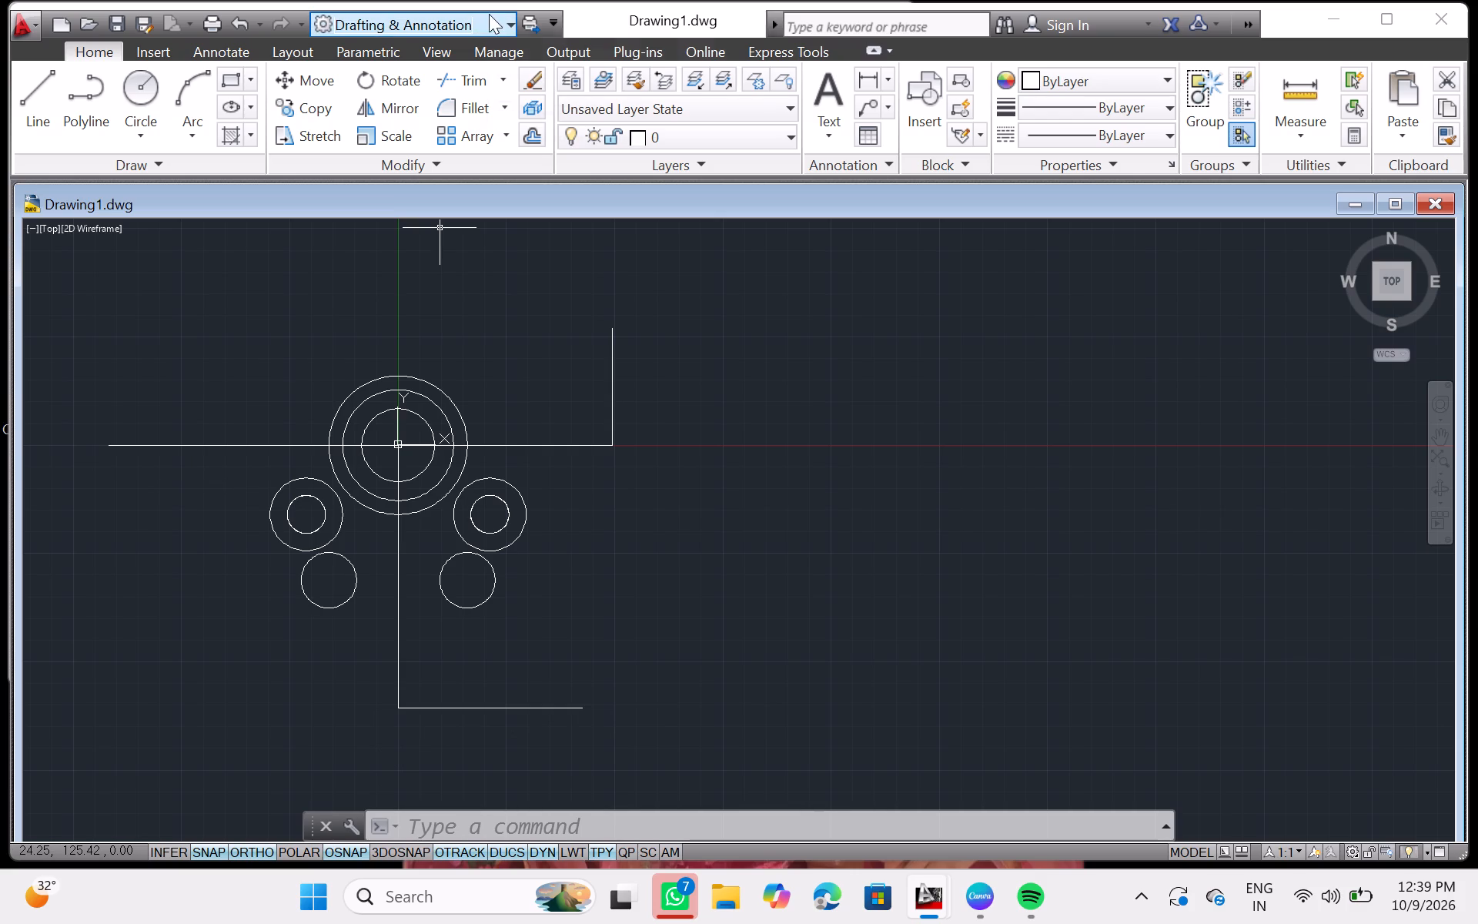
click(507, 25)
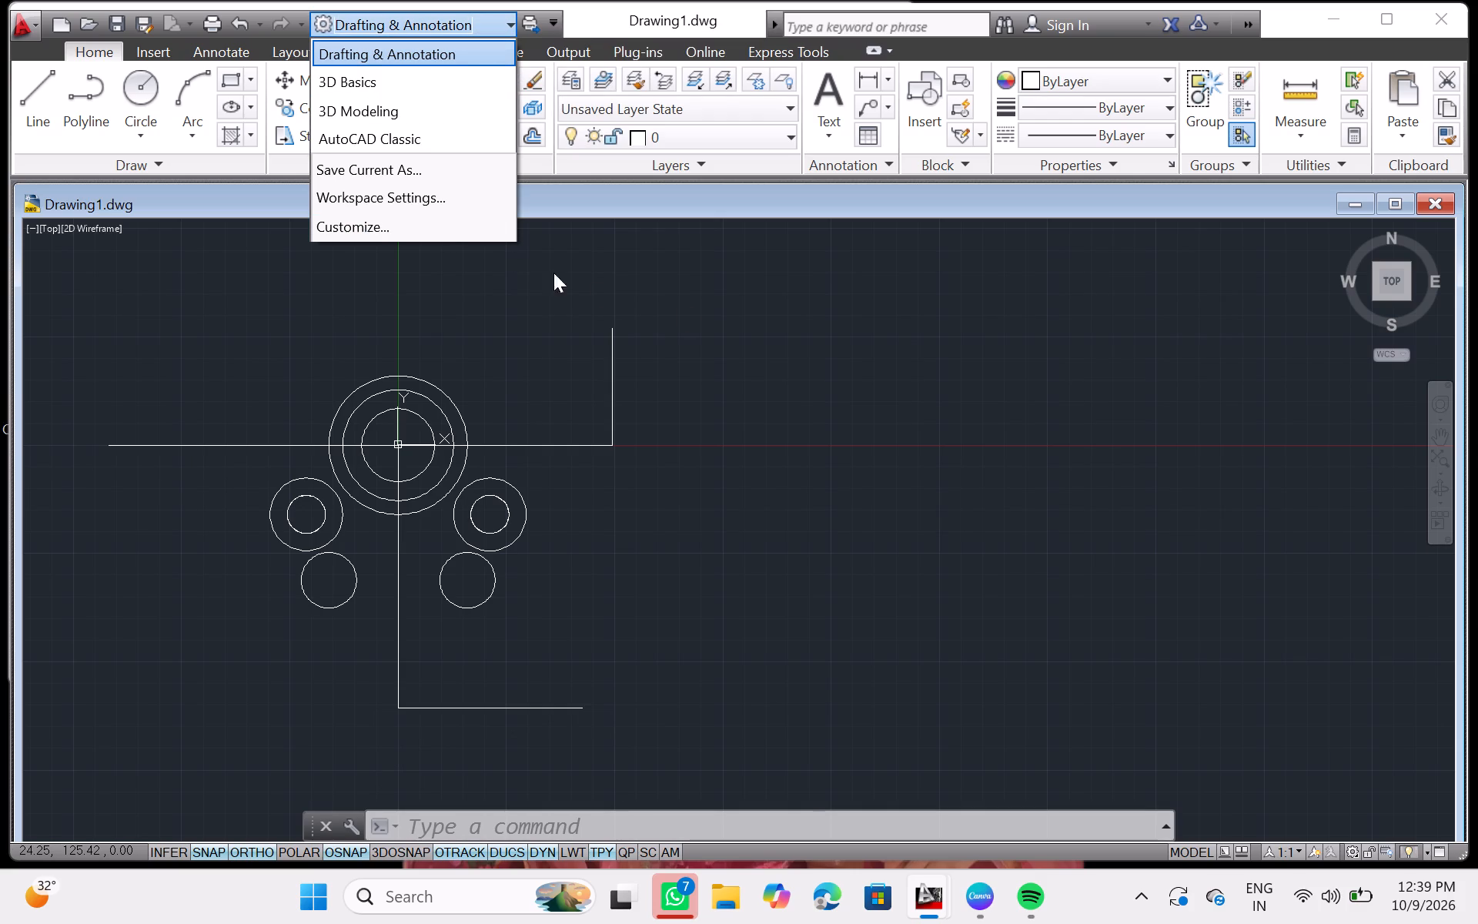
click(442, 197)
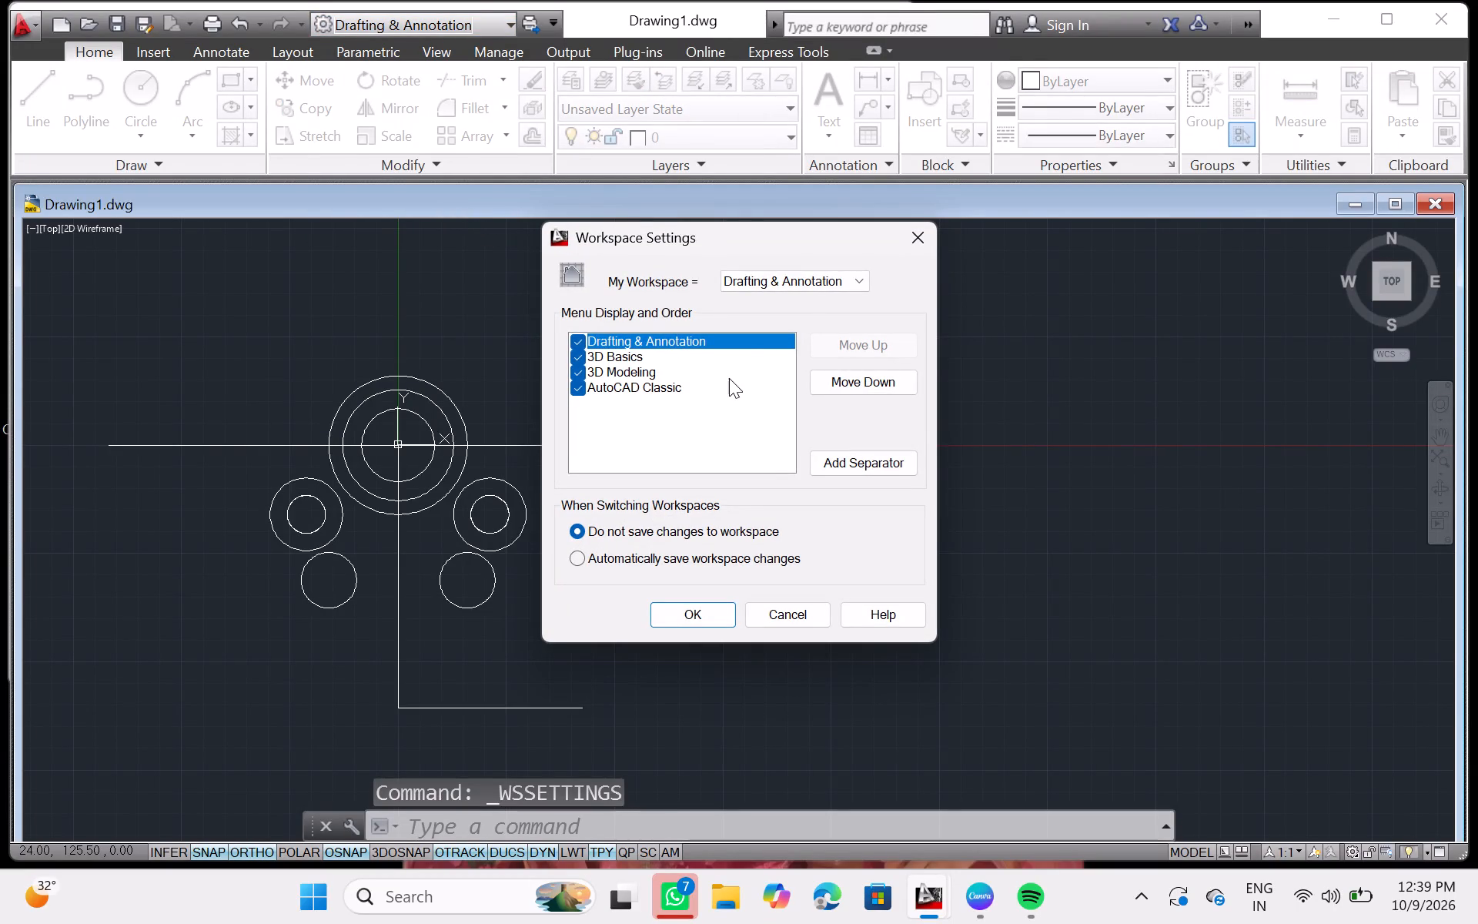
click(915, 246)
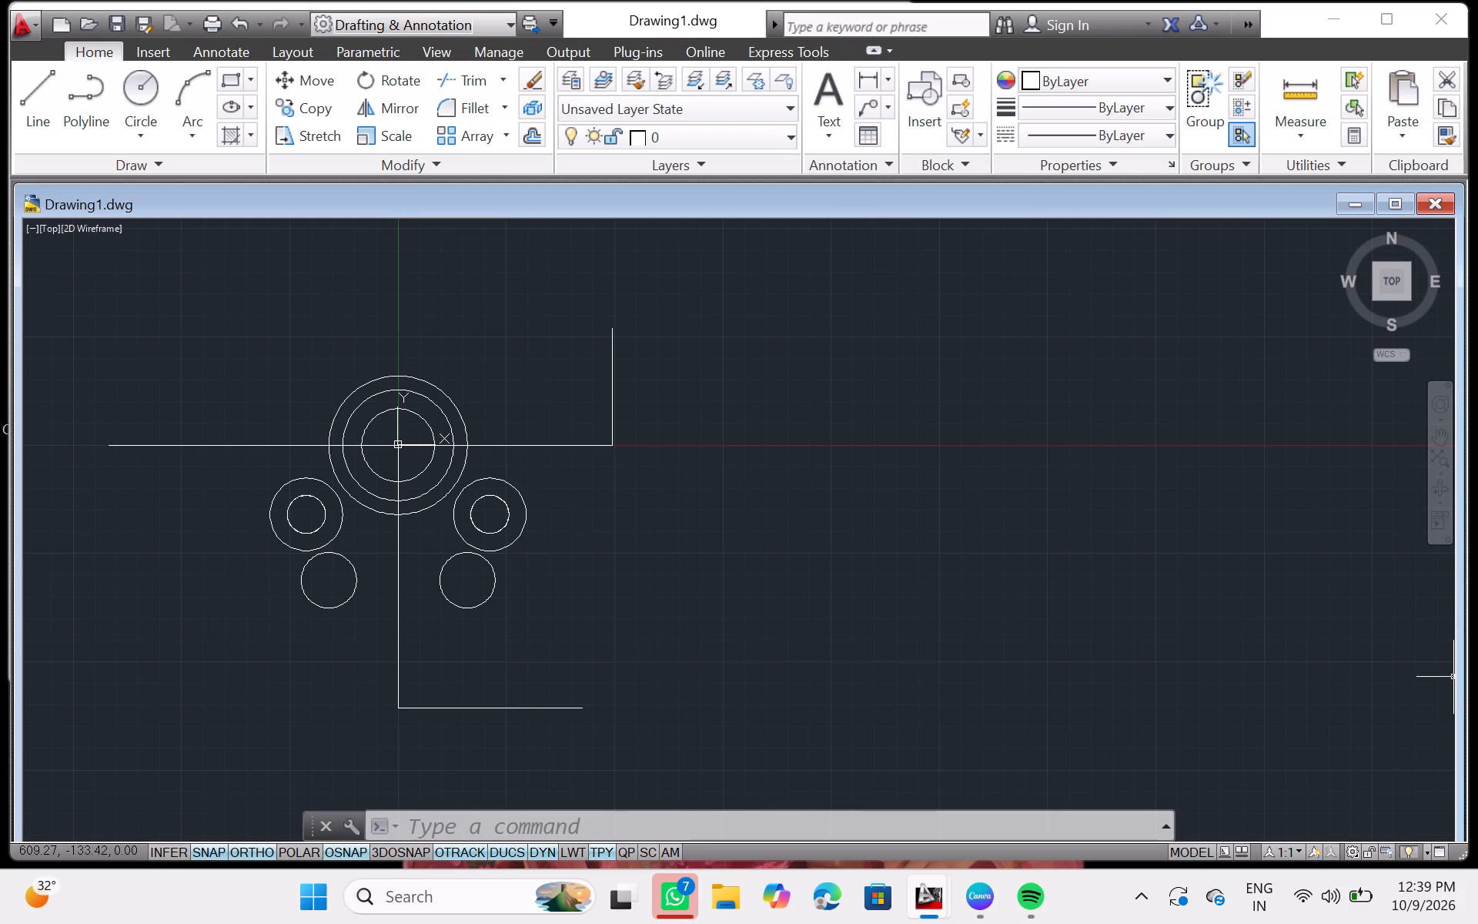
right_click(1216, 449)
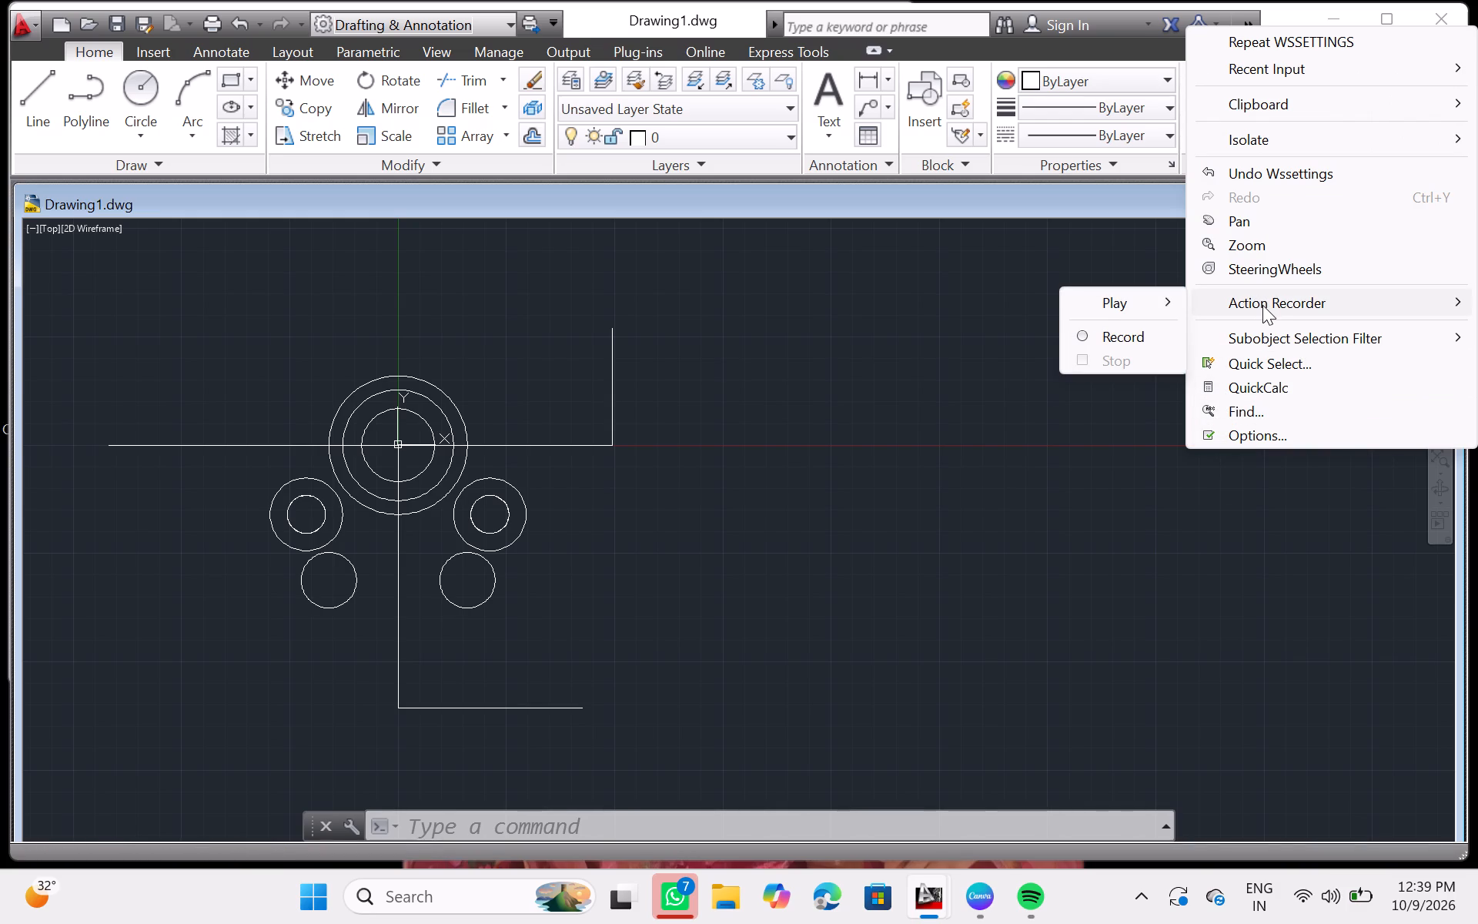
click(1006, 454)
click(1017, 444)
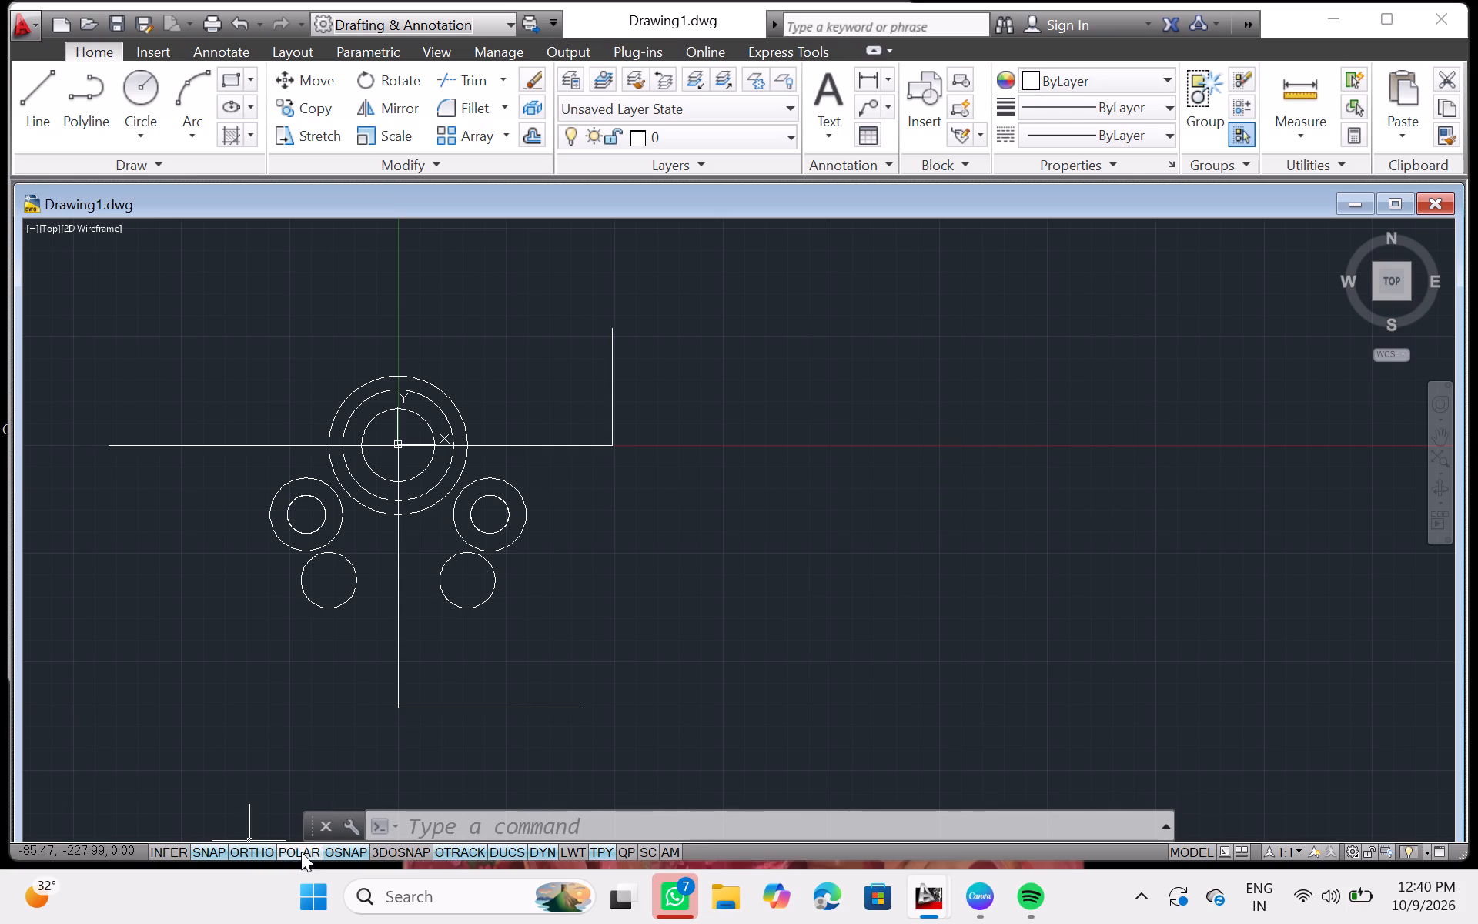
Turn off Ortho mode and switch the snap type to PolarSnap.
click(203, 852)
right_click(203, 851)
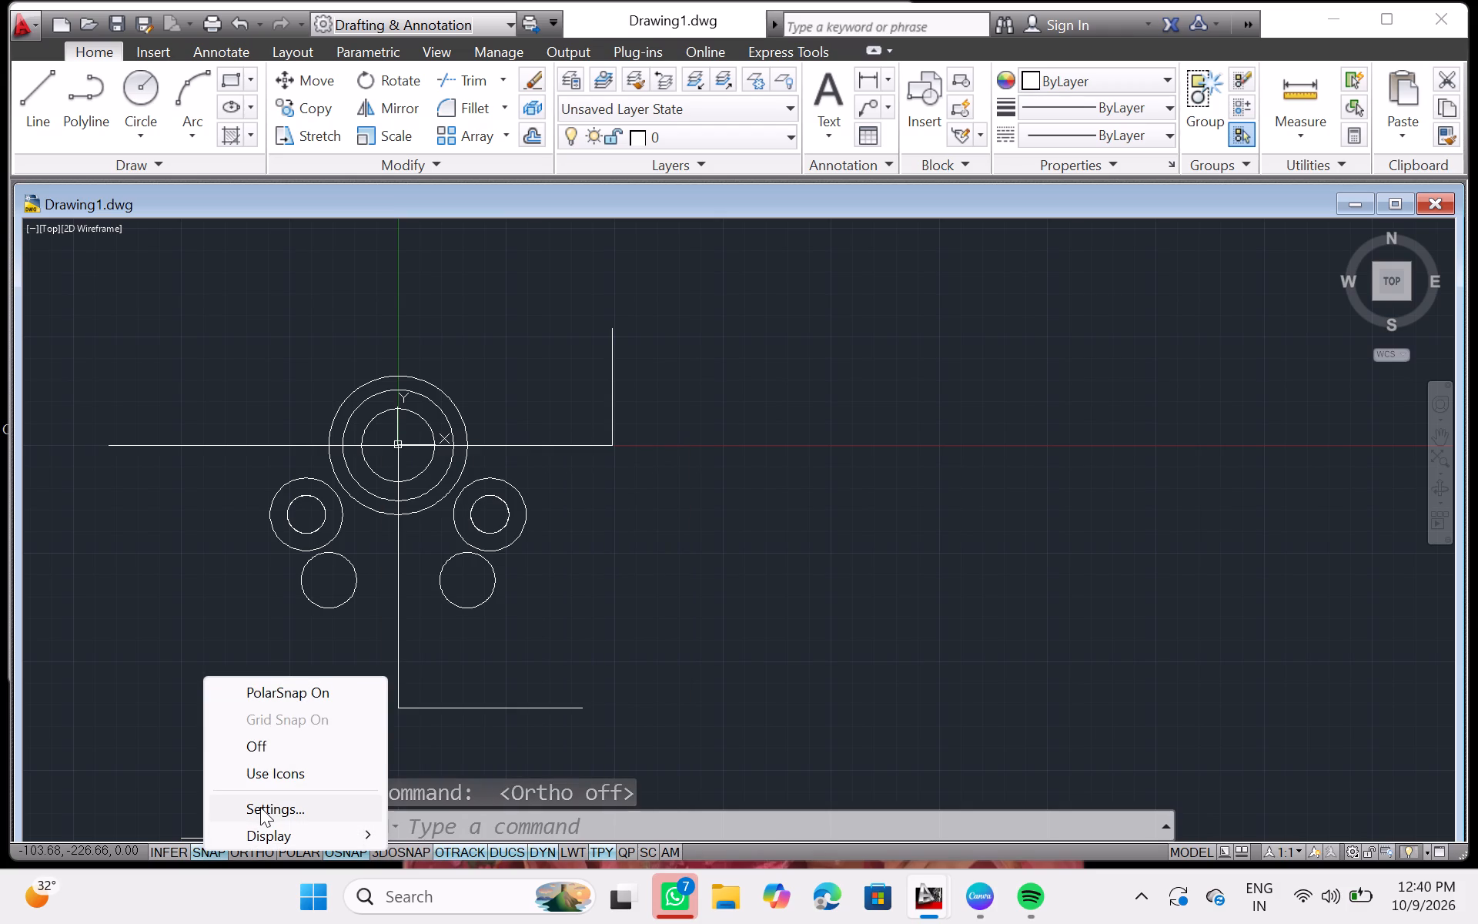
click(306, 690)
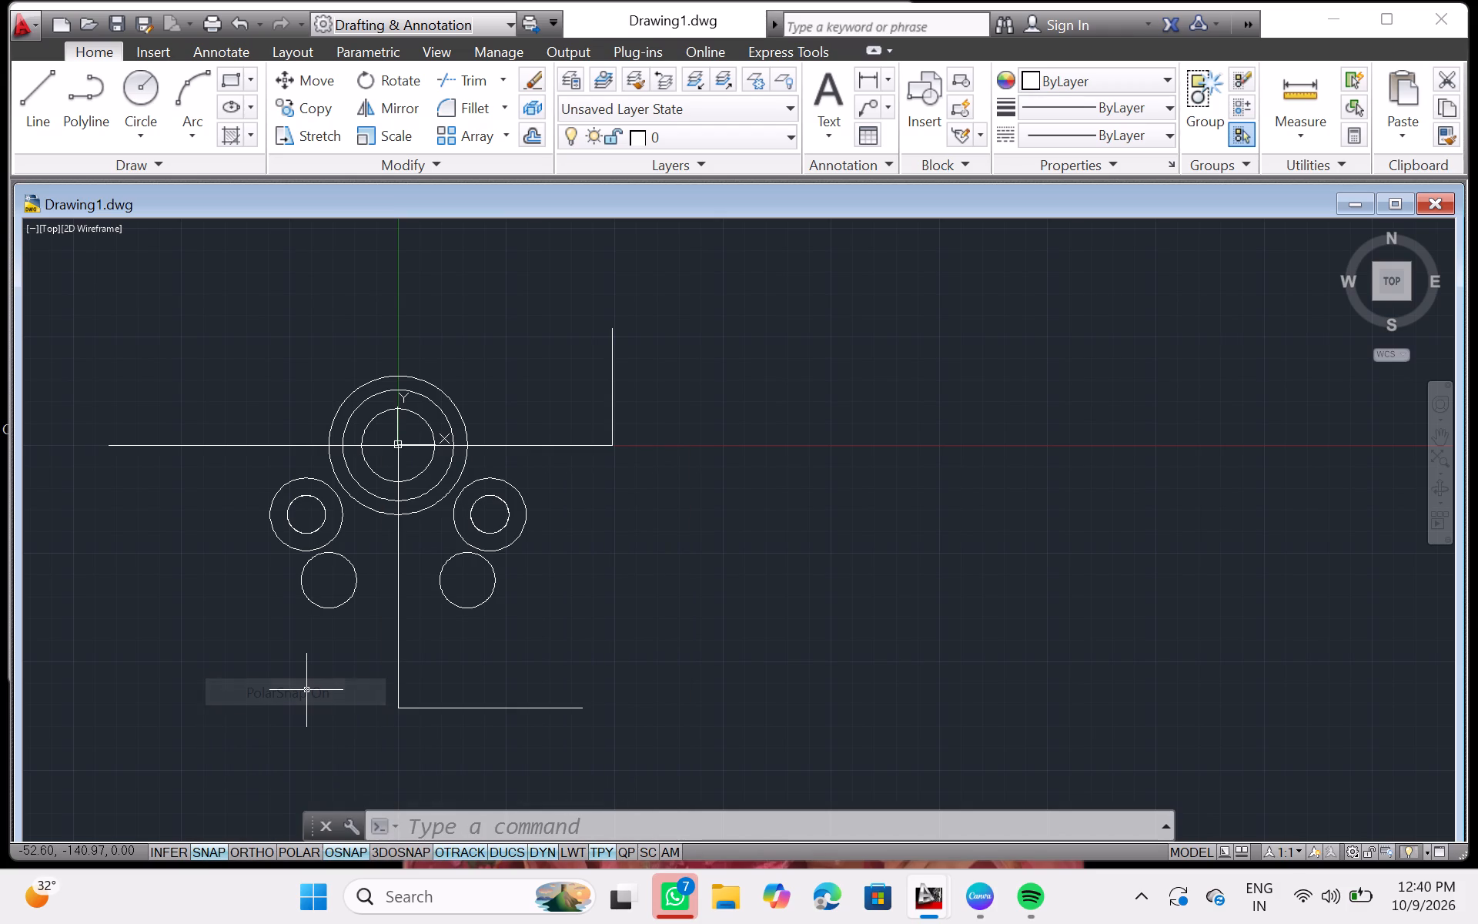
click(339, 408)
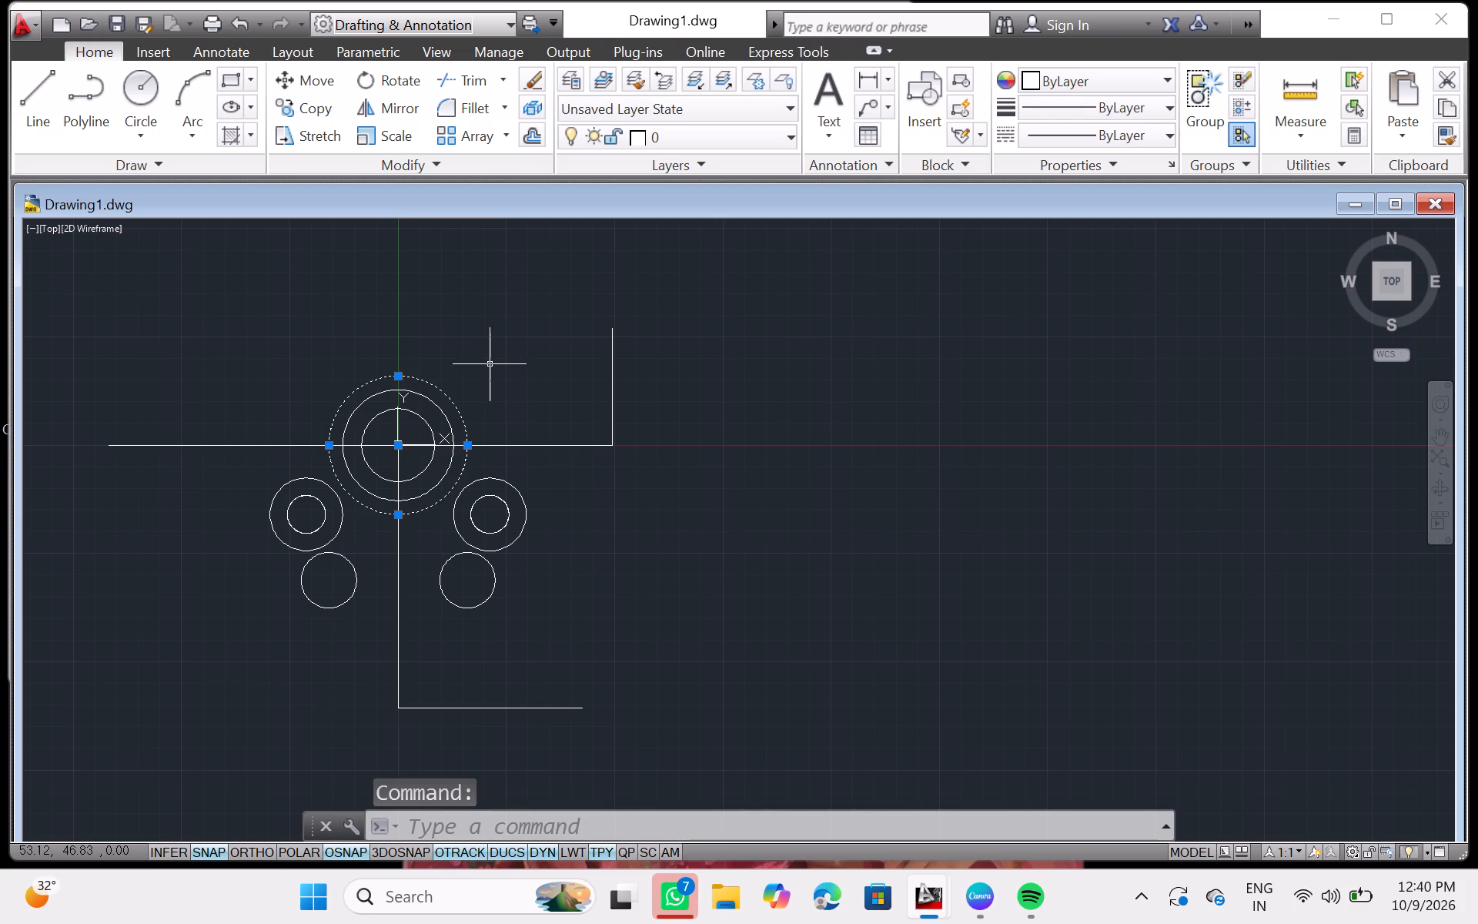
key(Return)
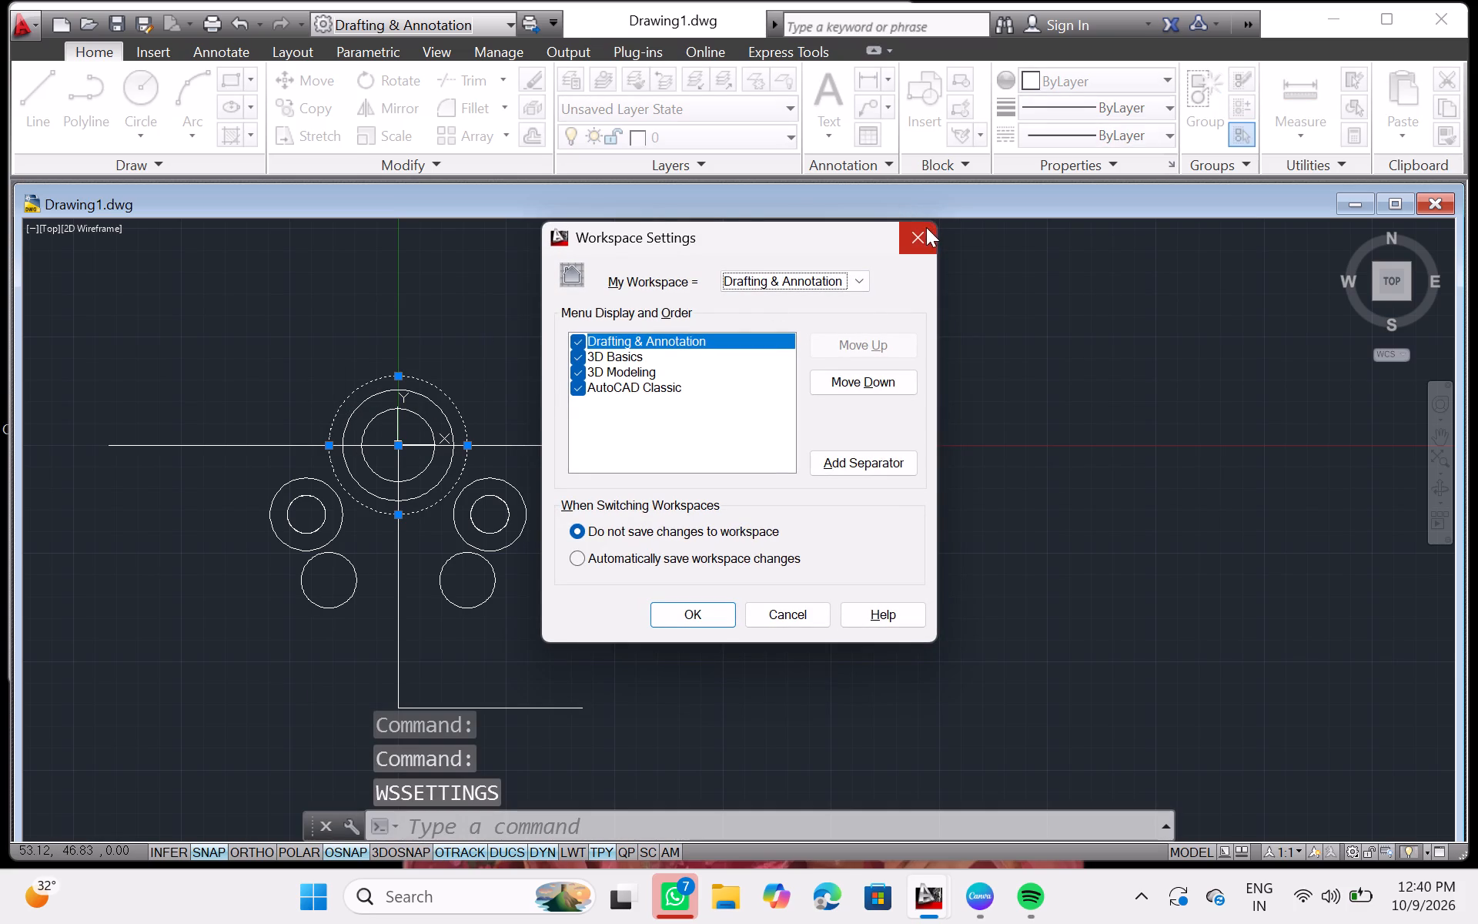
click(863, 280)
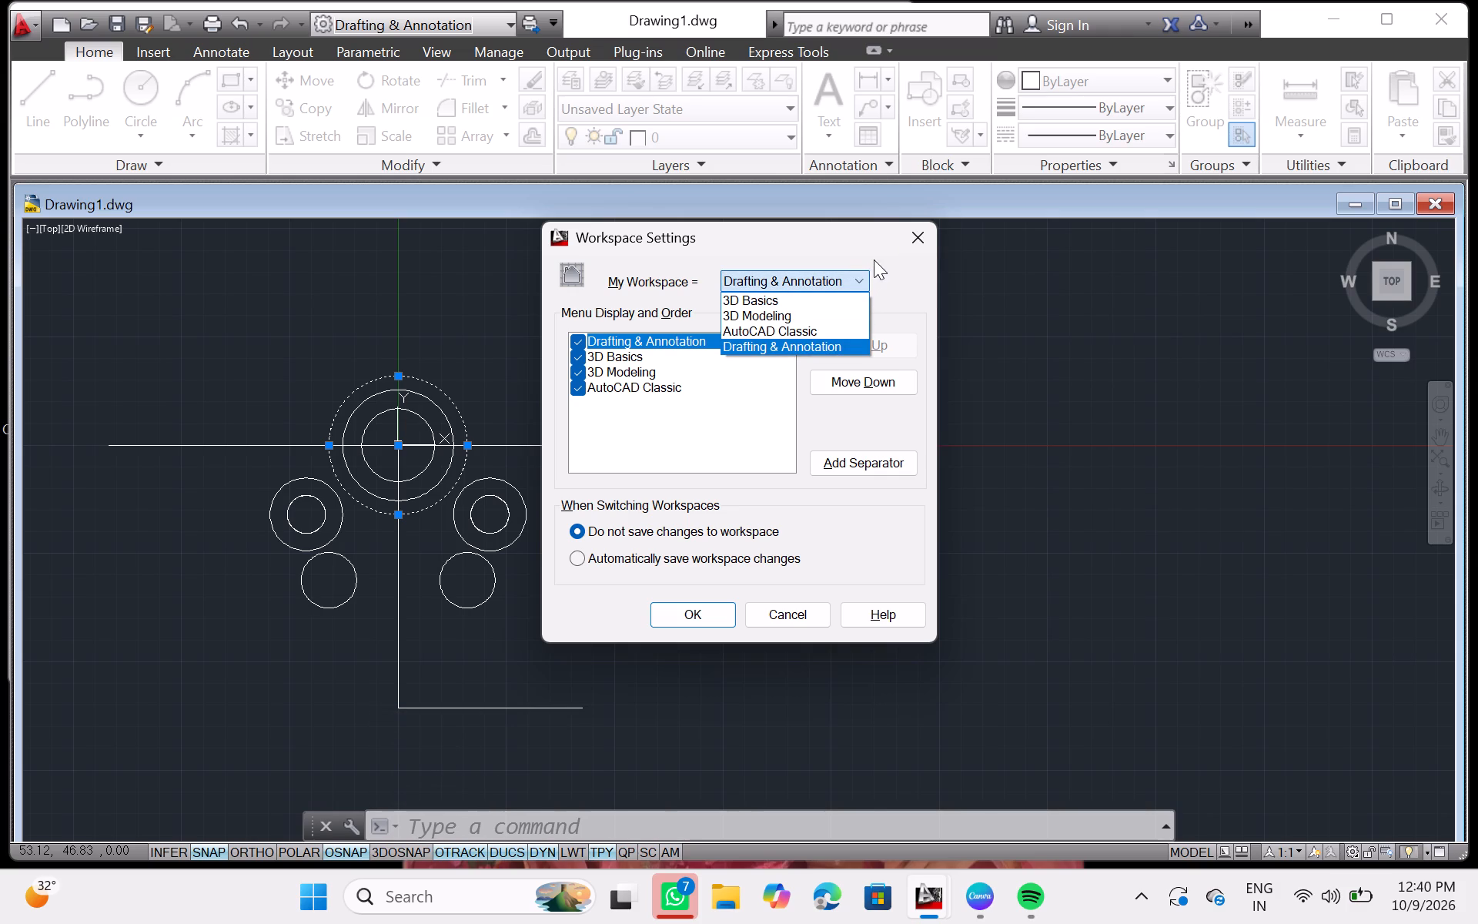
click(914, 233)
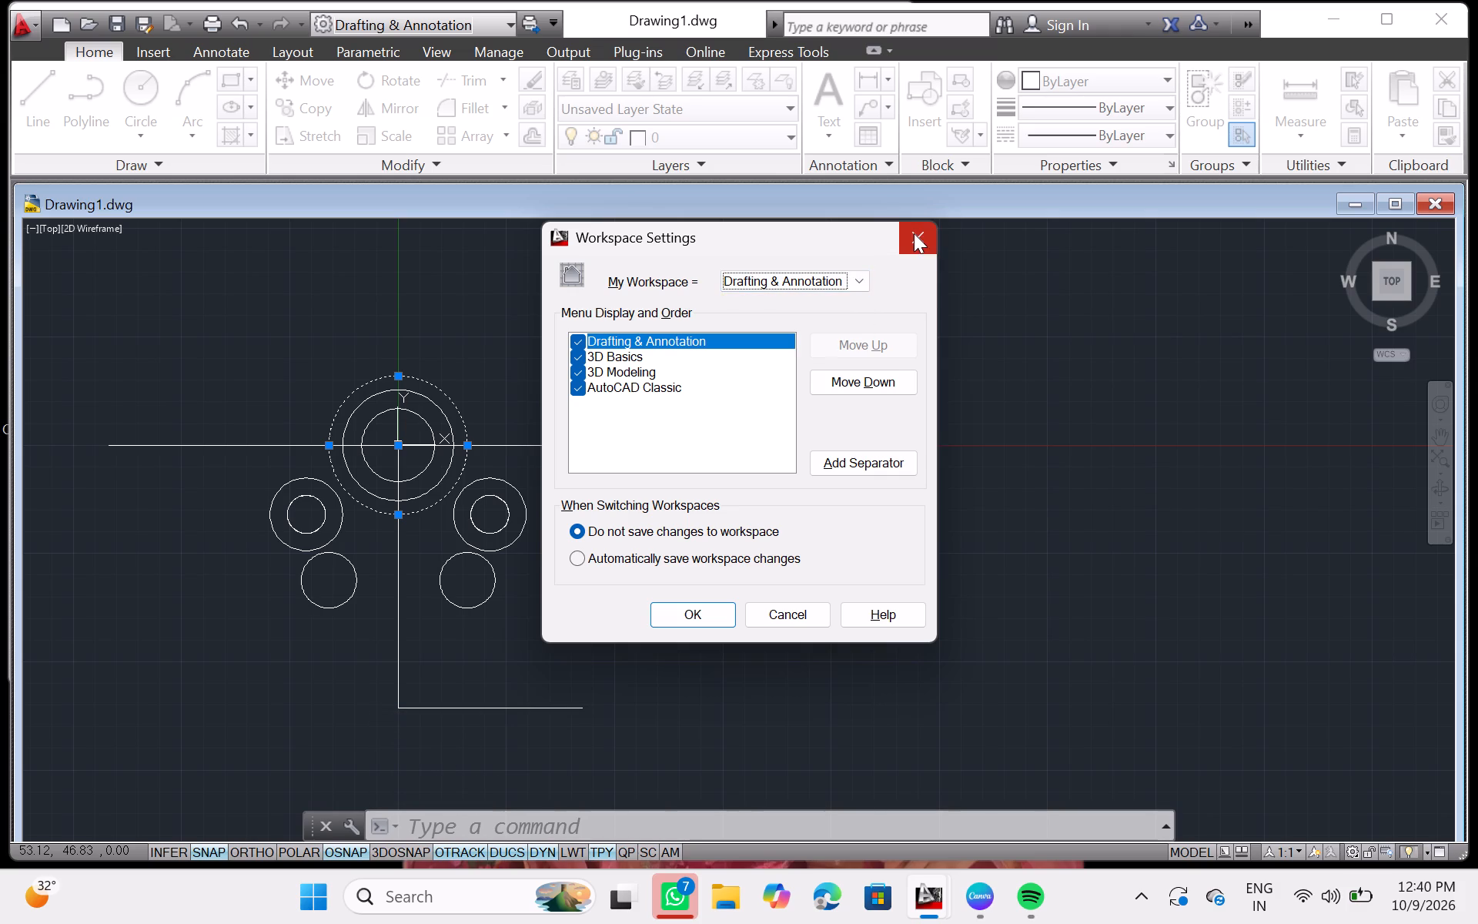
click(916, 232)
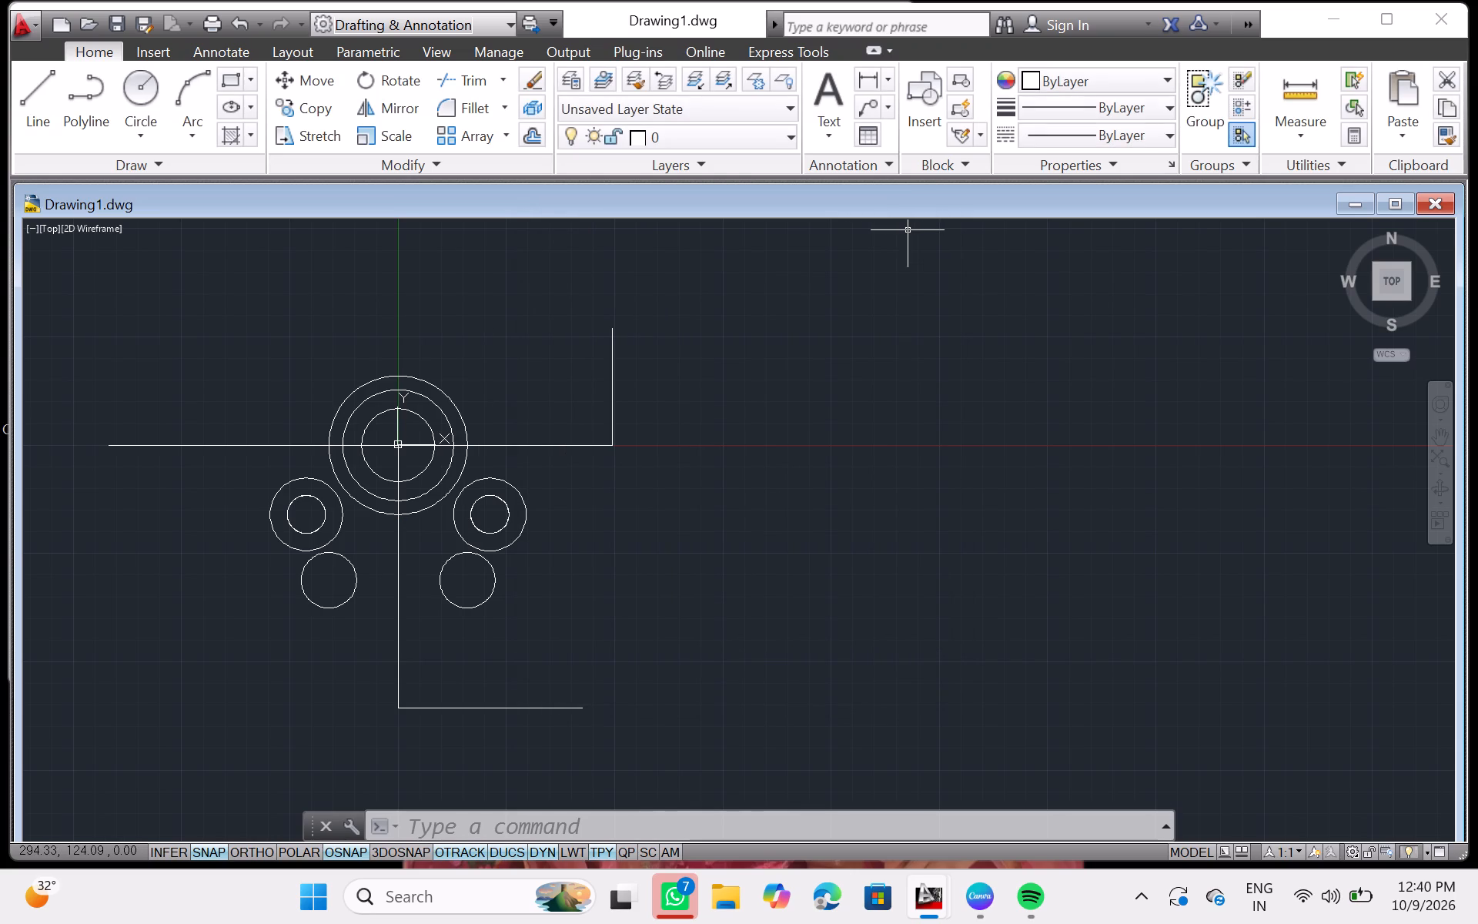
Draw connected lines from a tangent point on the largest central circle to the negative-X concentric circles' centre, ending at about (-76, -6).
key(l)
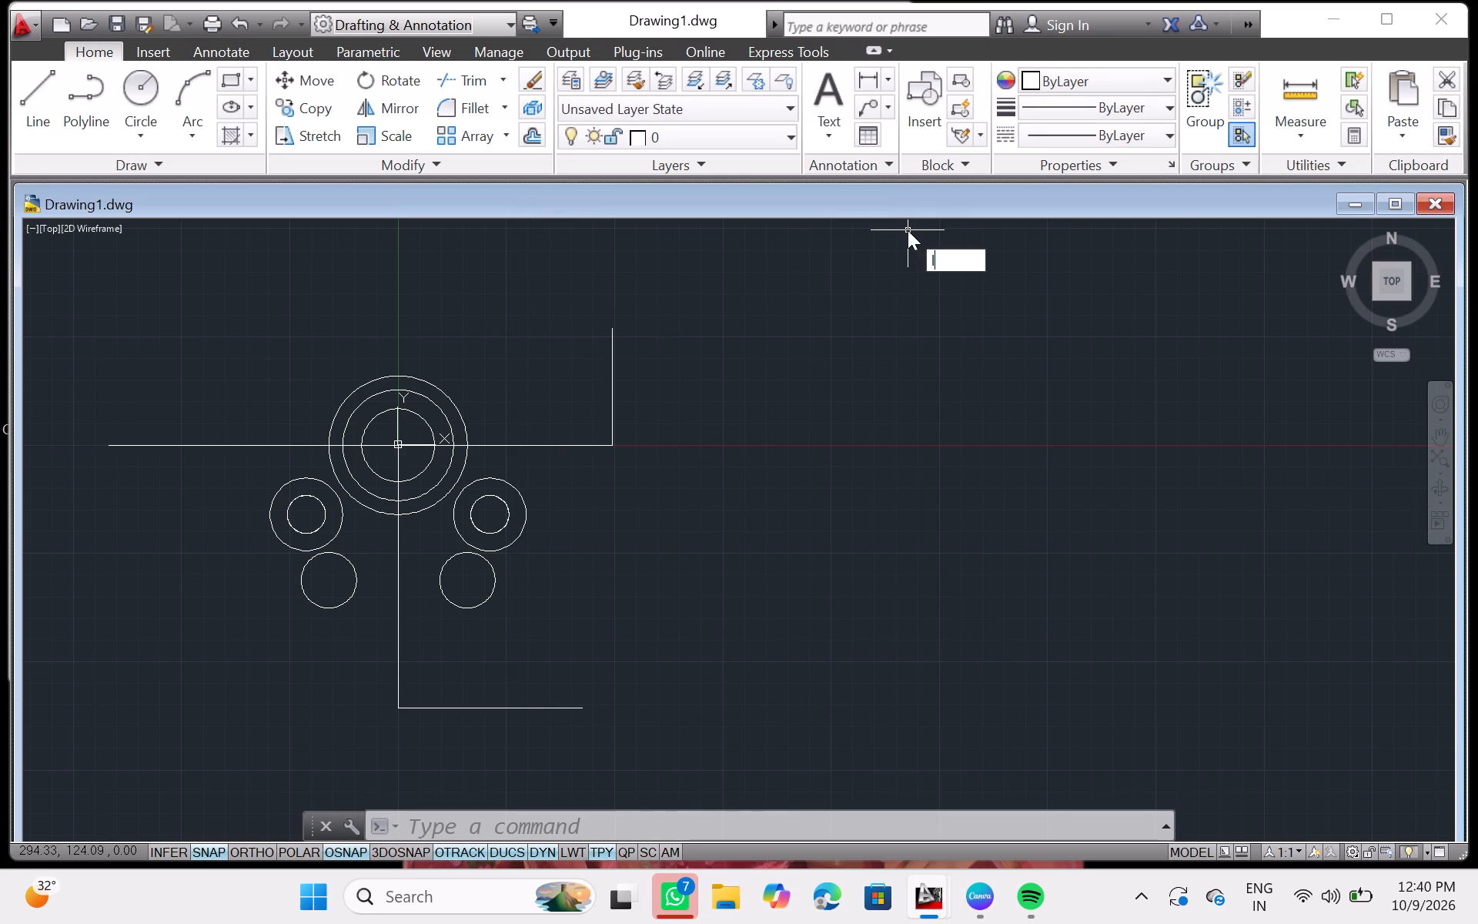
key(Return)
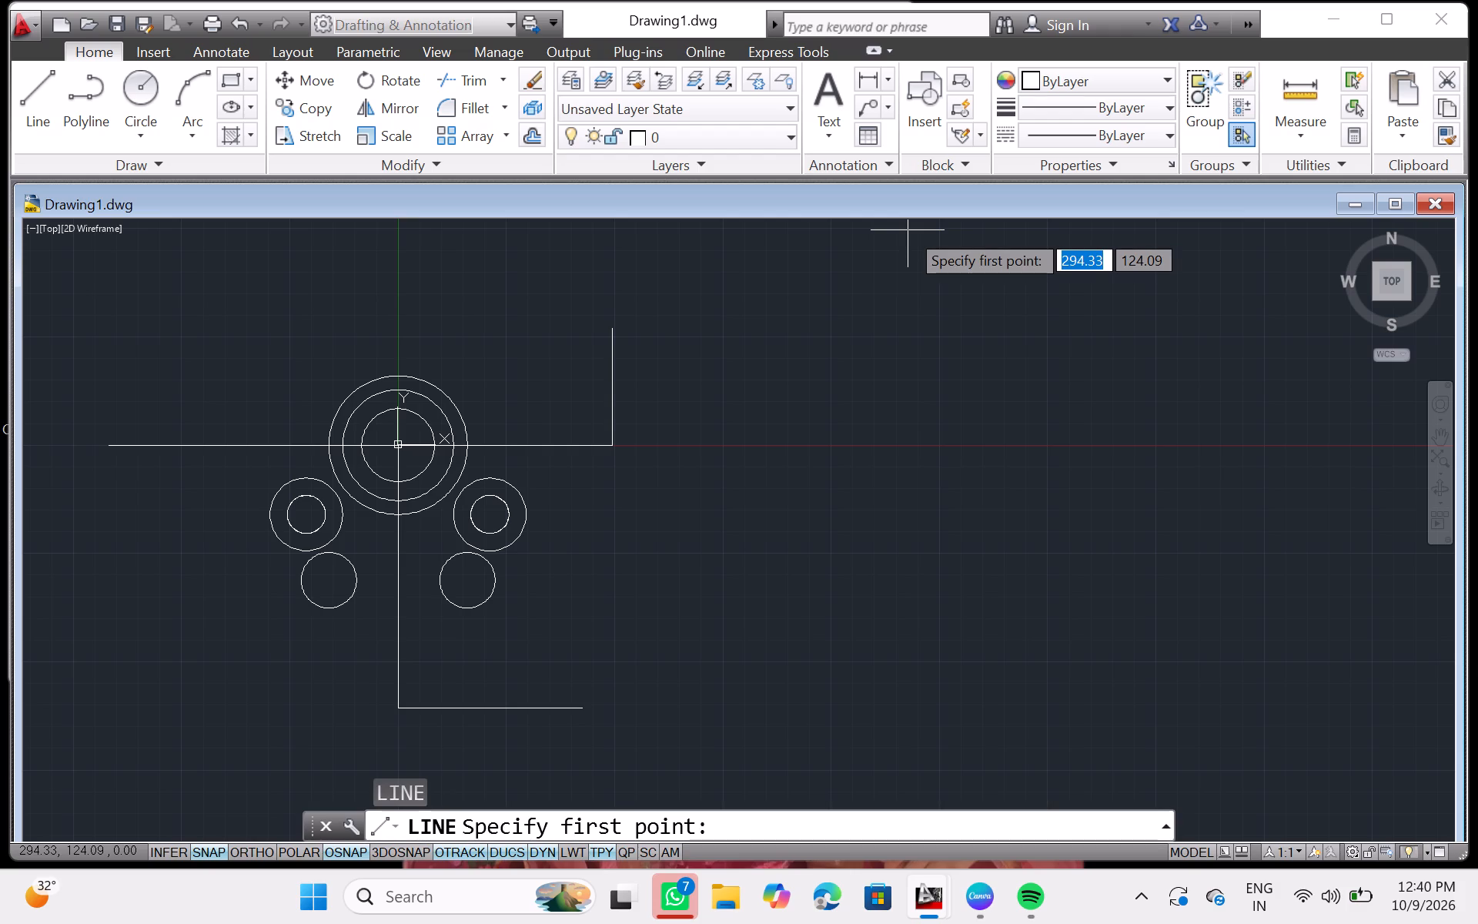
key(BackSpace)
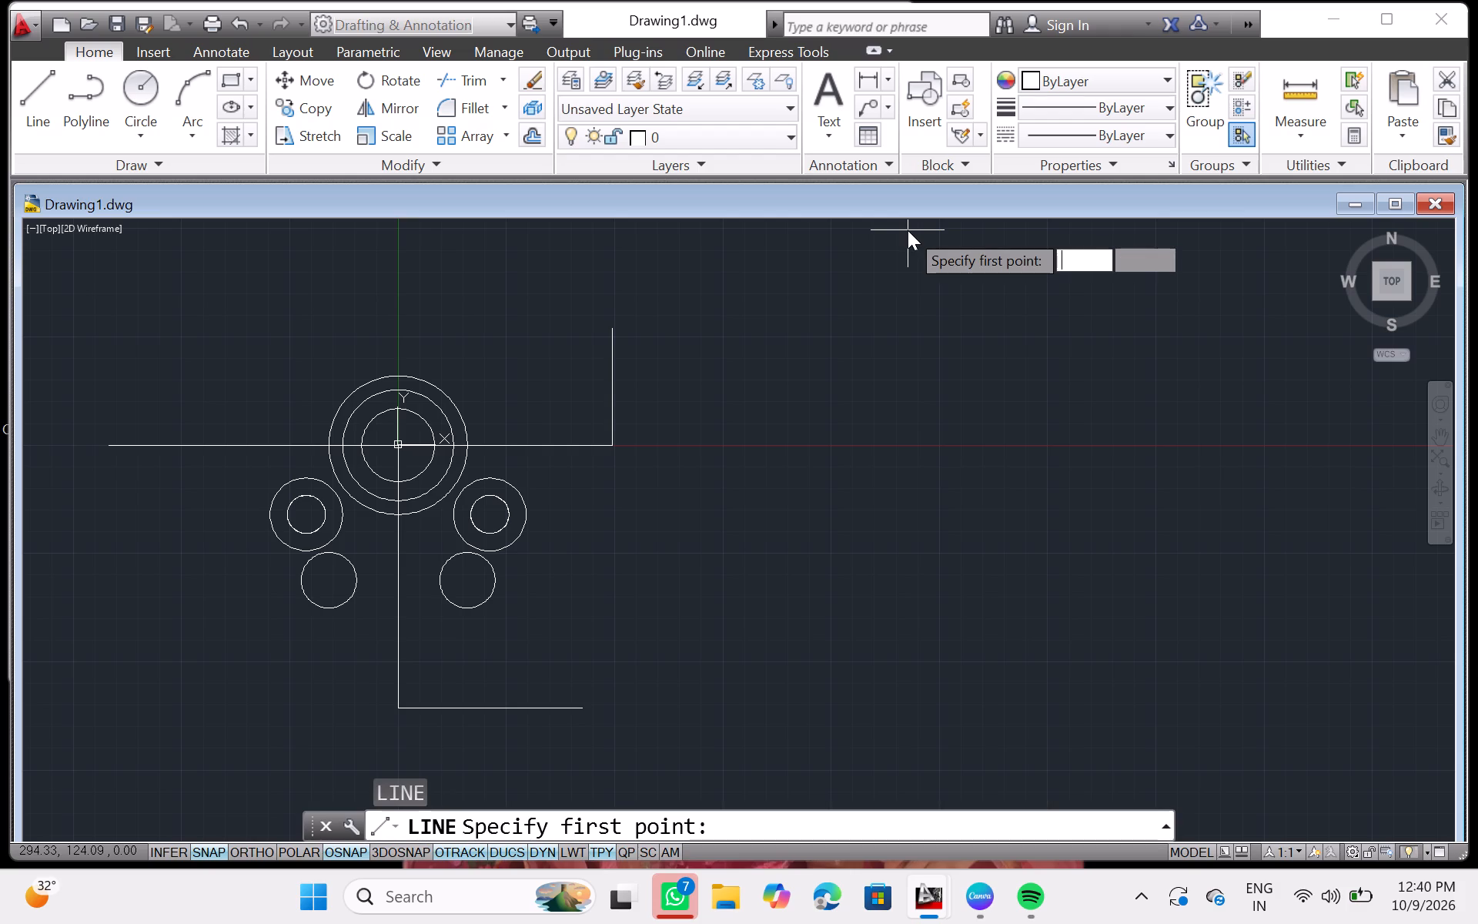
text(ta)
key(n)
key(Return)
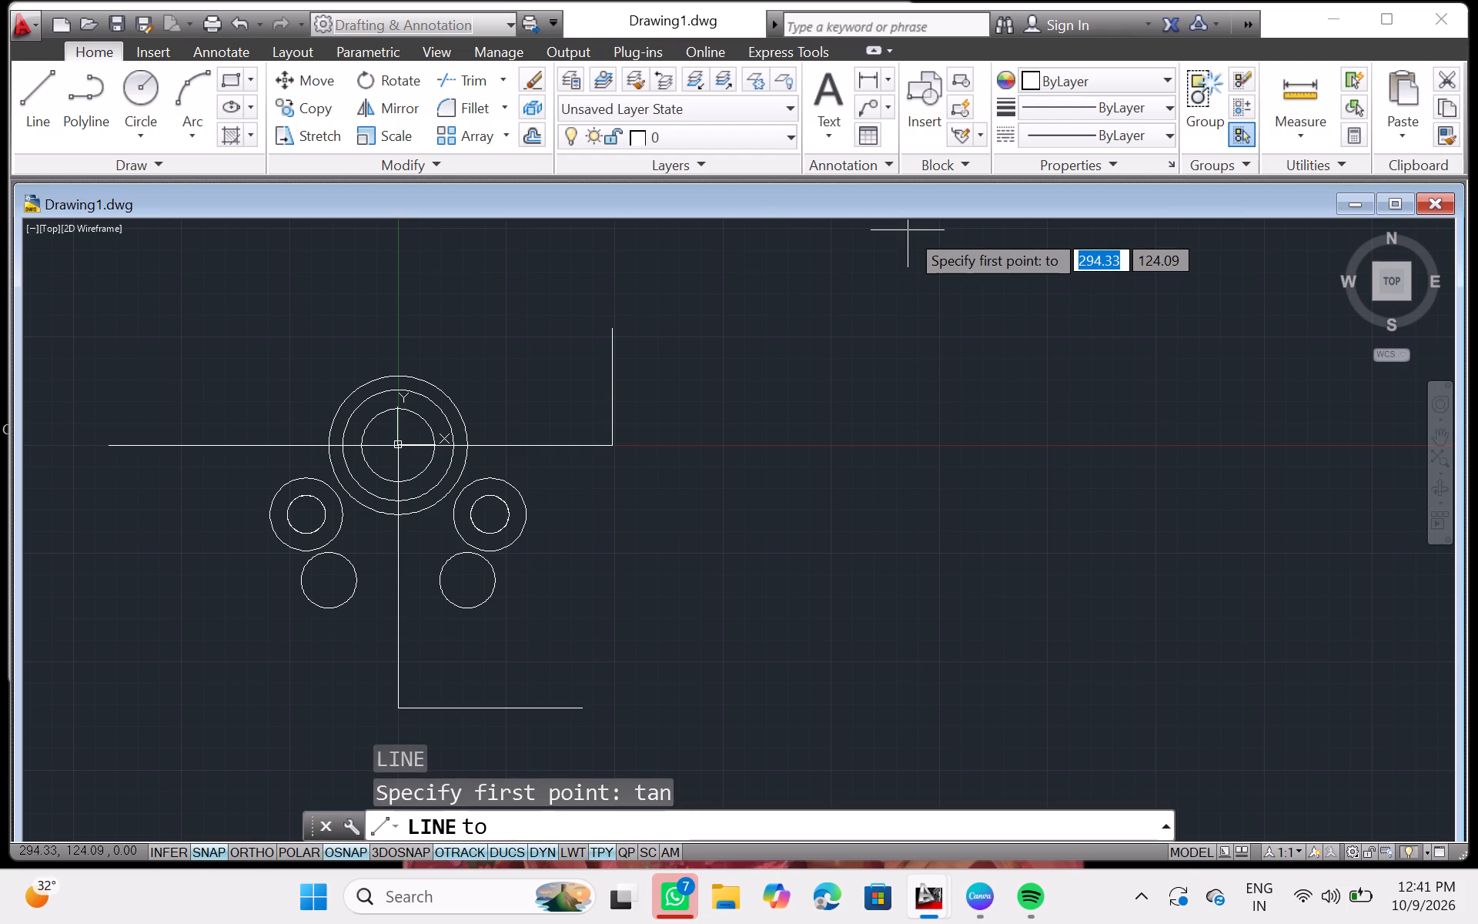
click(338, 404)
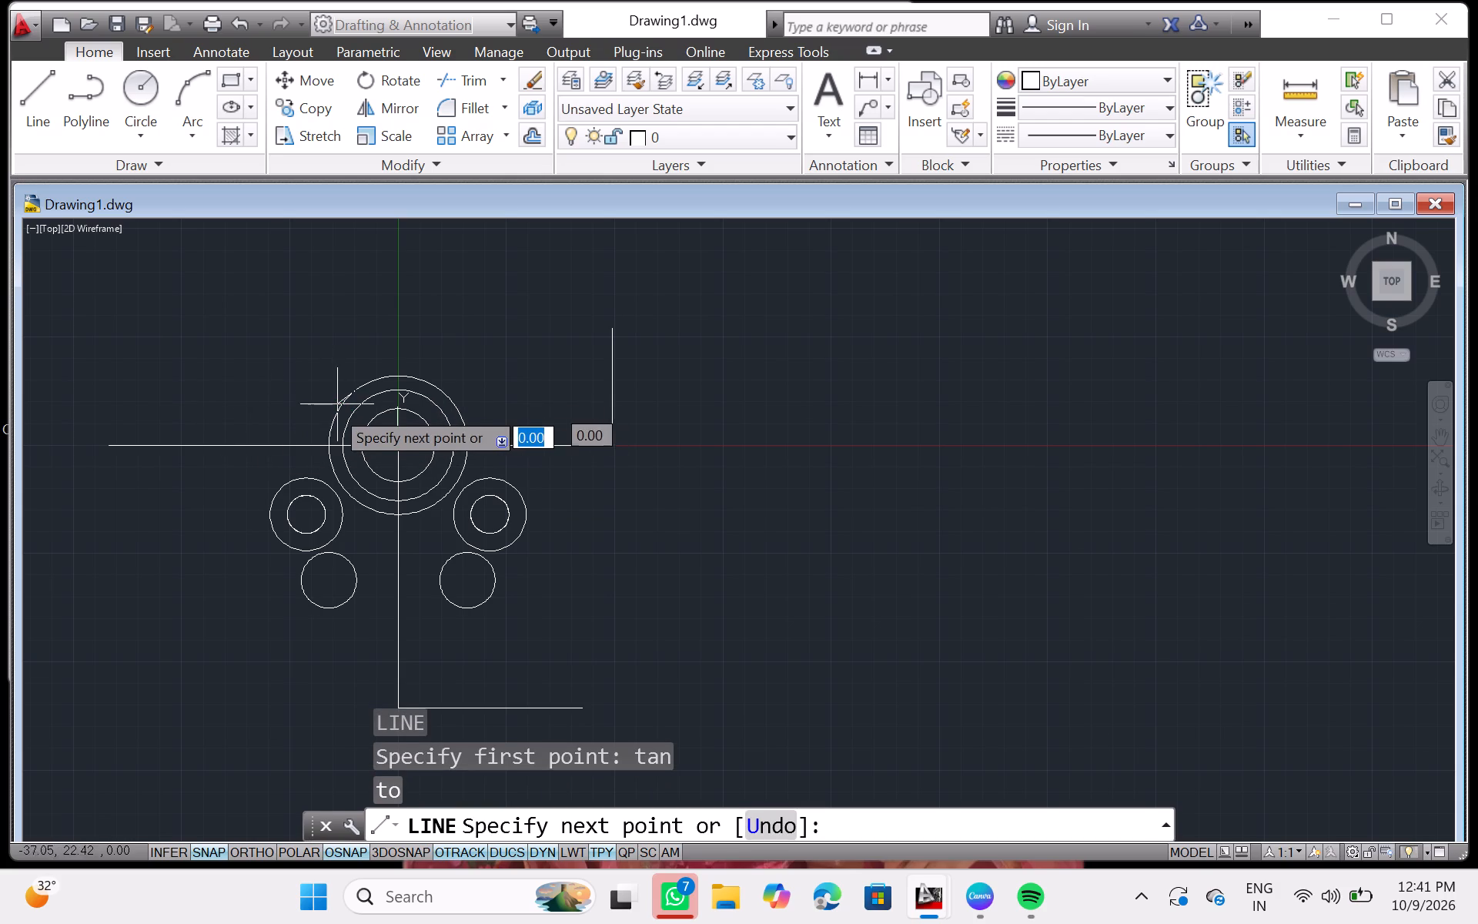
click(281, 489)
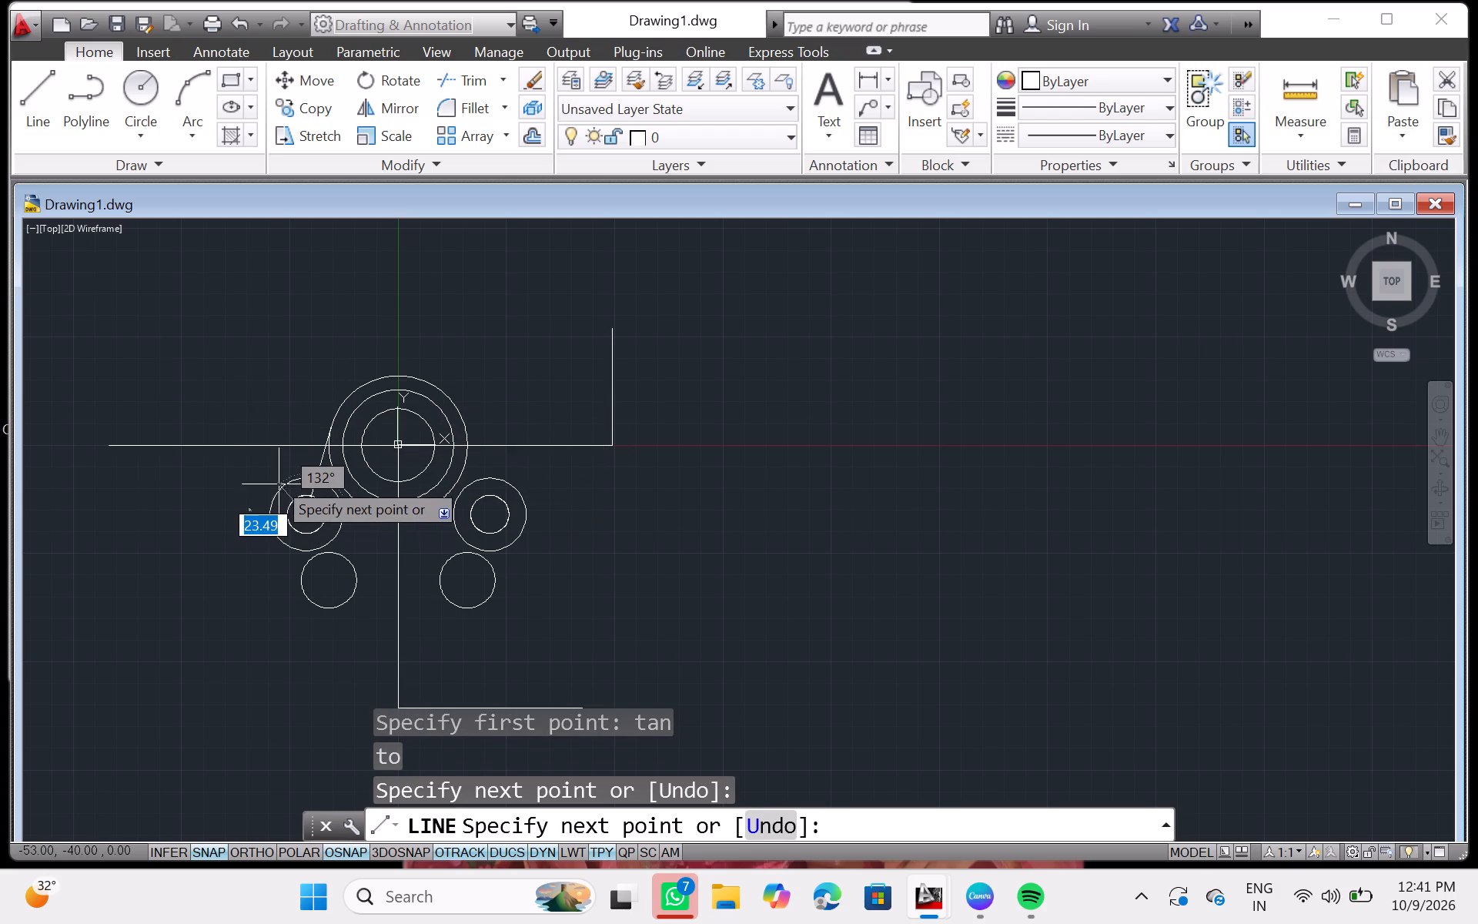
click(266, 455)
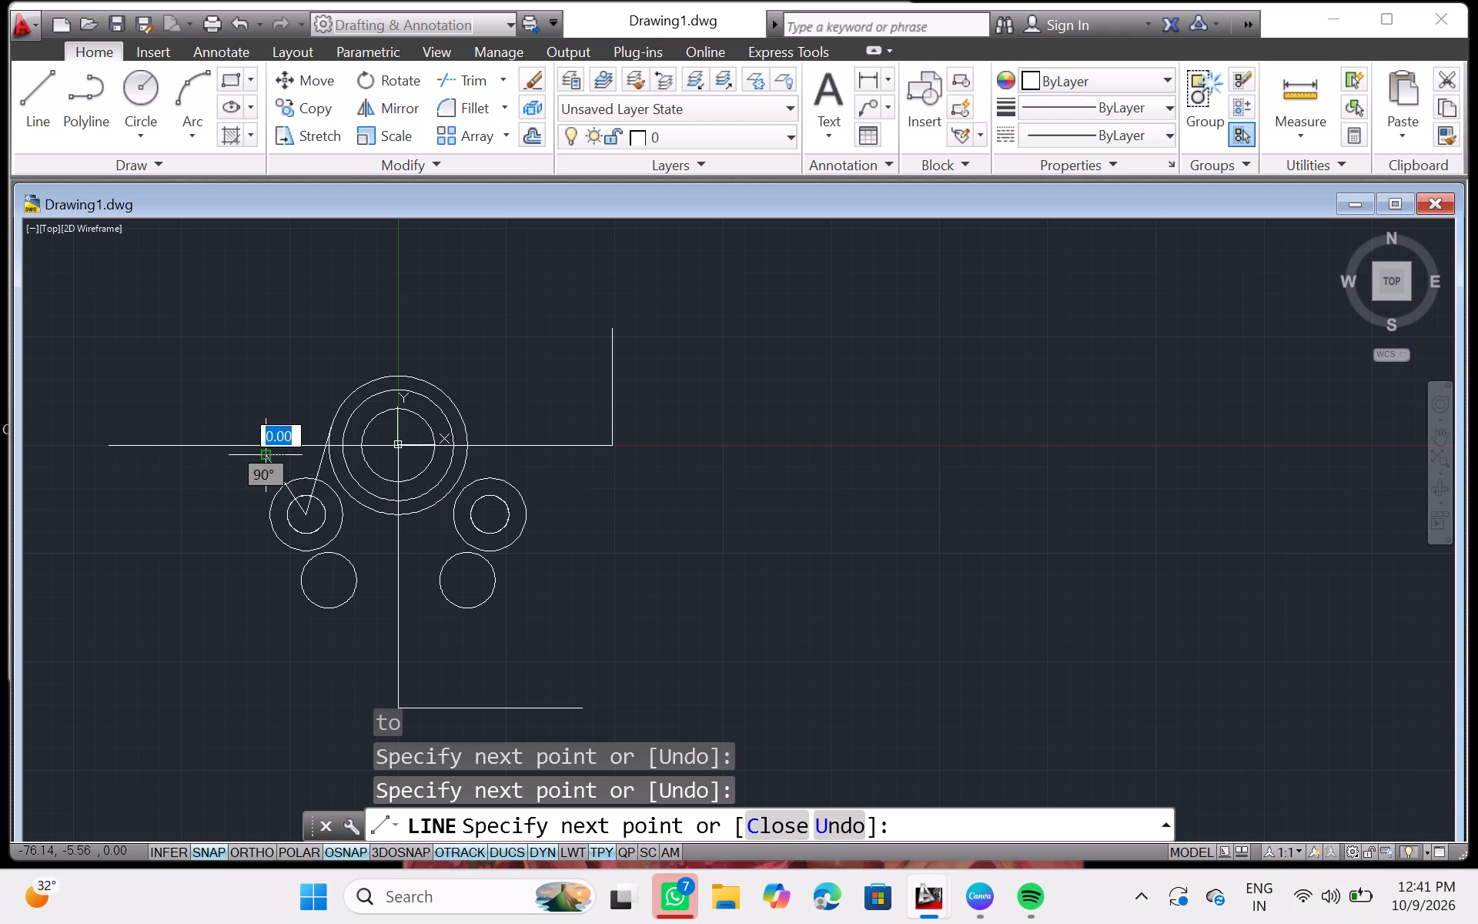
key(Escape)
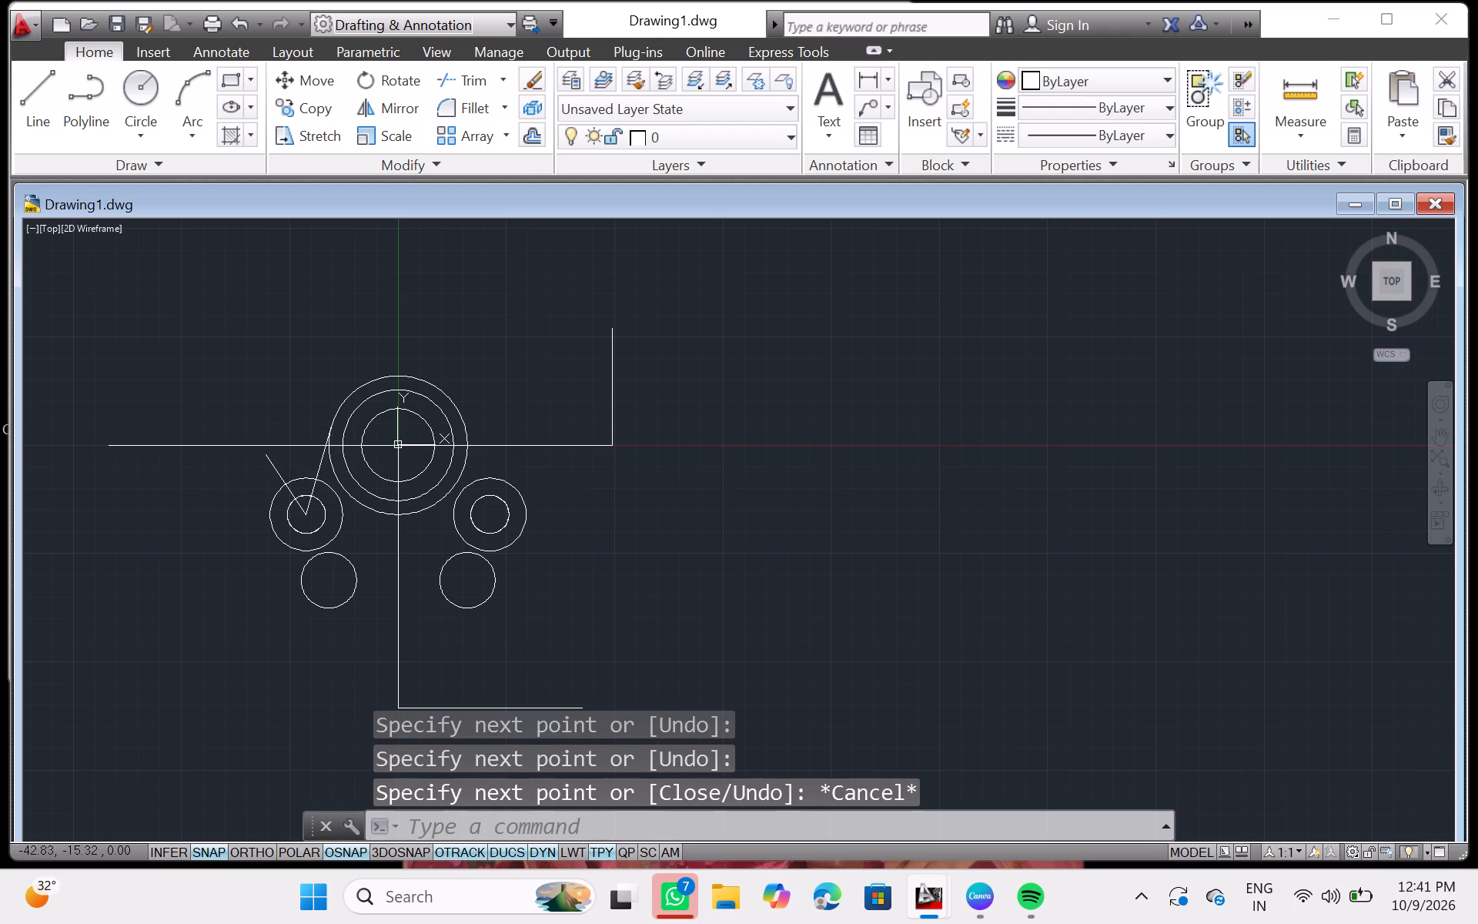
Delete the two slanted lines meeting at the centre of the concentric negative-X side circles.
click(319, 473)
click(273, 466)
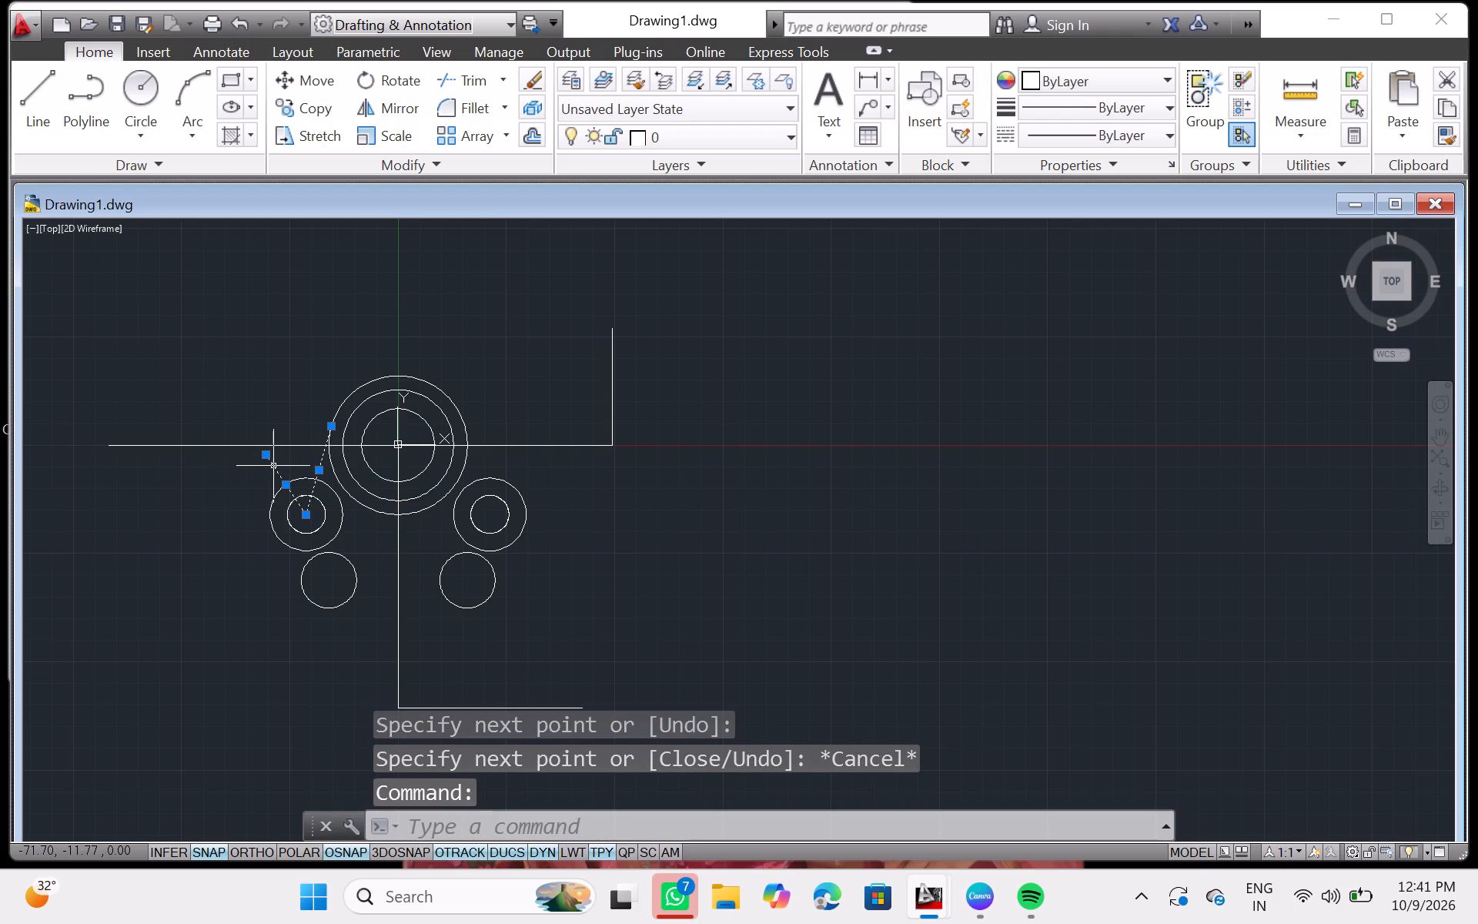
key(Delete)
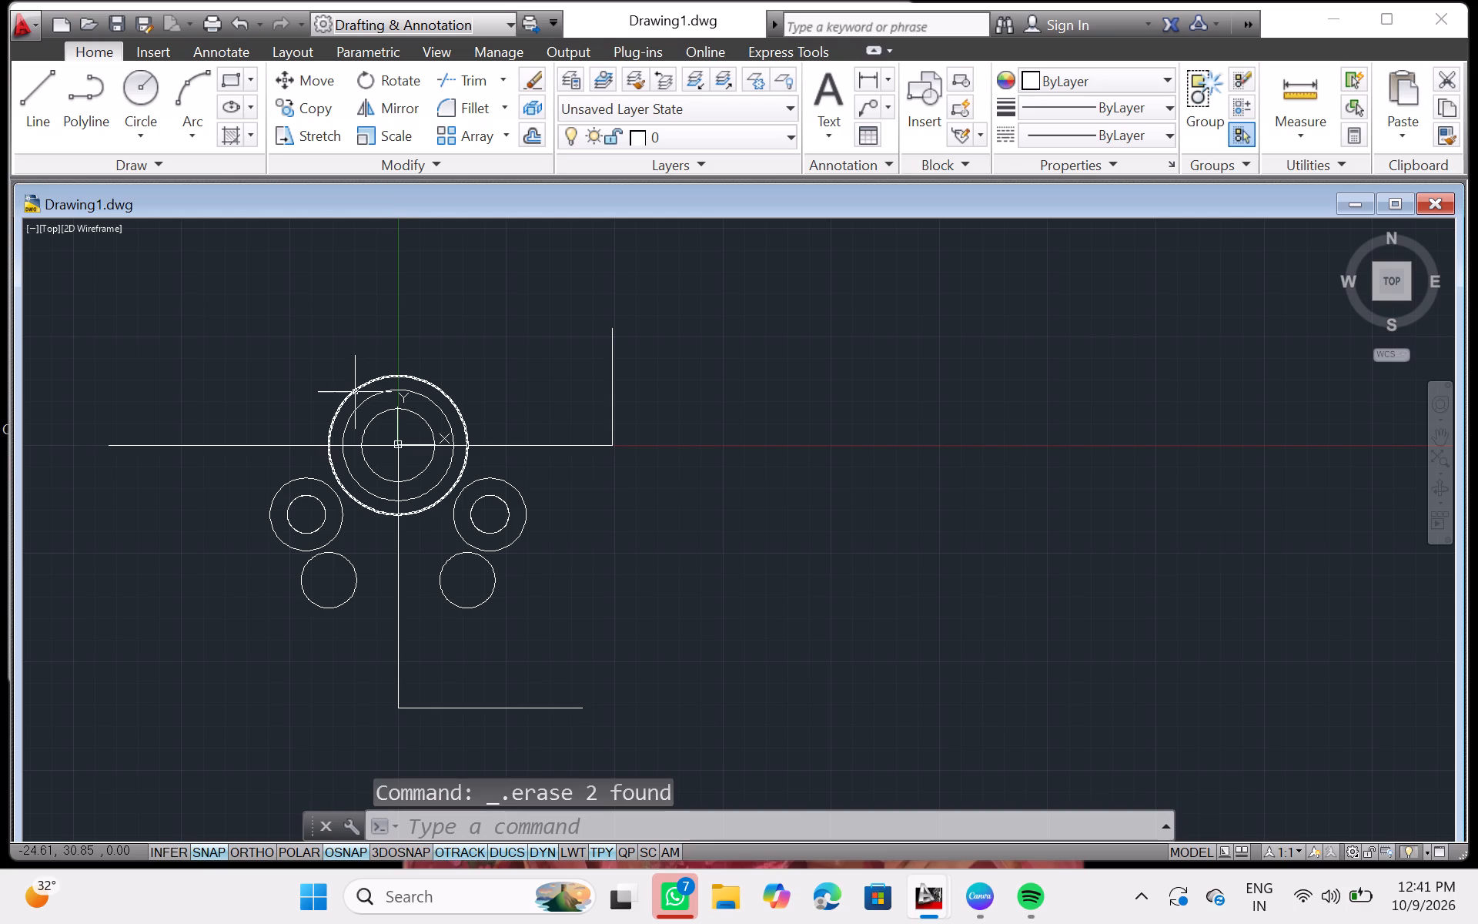
Draw connected lines from a tangent point on the largest central circle to the negative-X concentric circles' centre and on to the origin.
key(l)
key(Return)
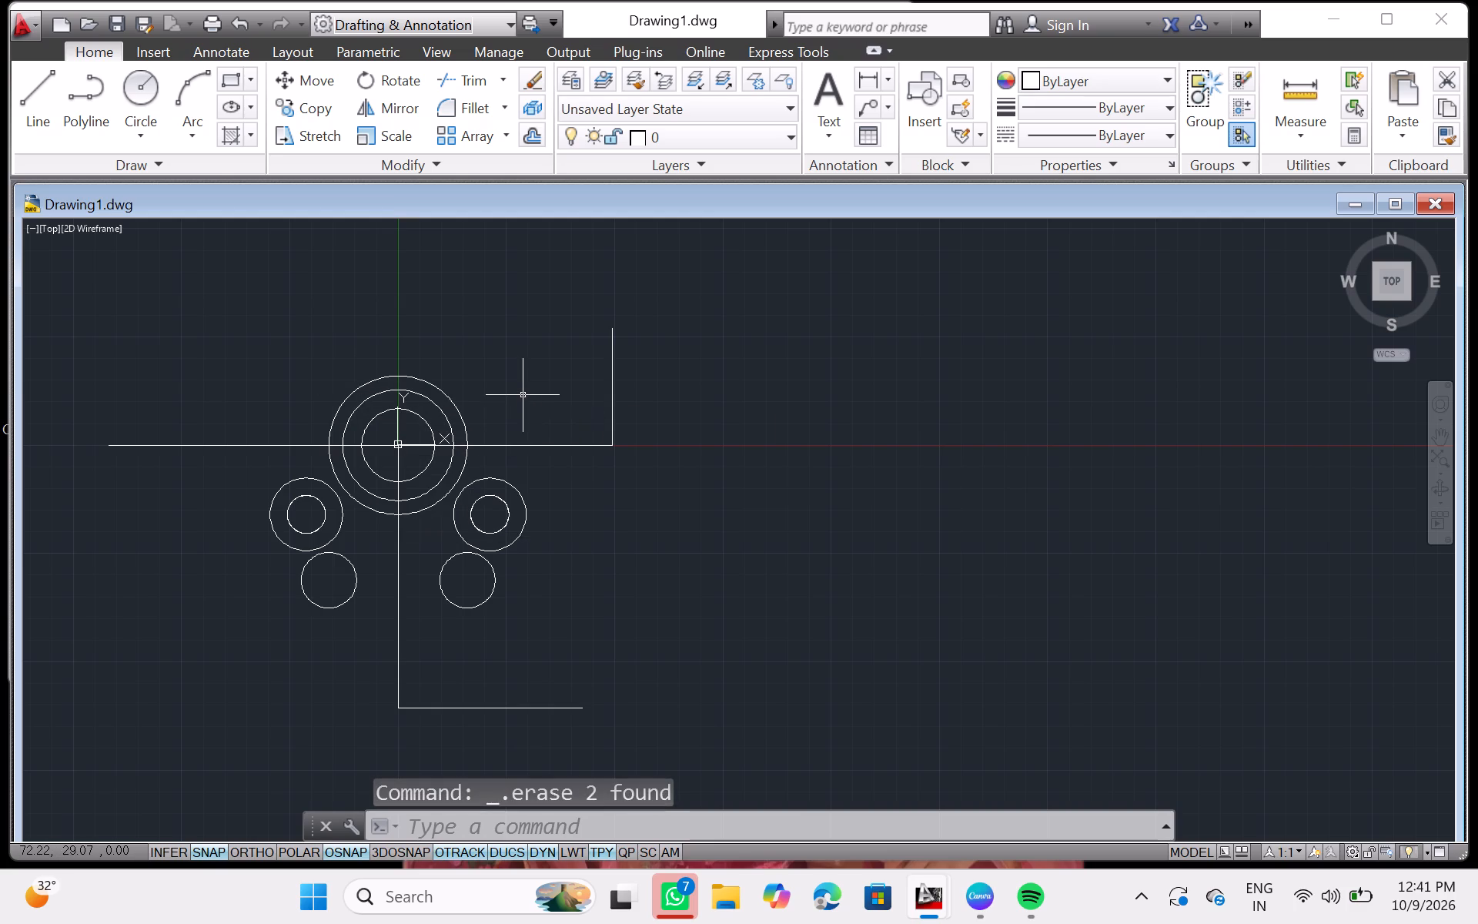
key(BackSpace)
text(tan)
key(Return)
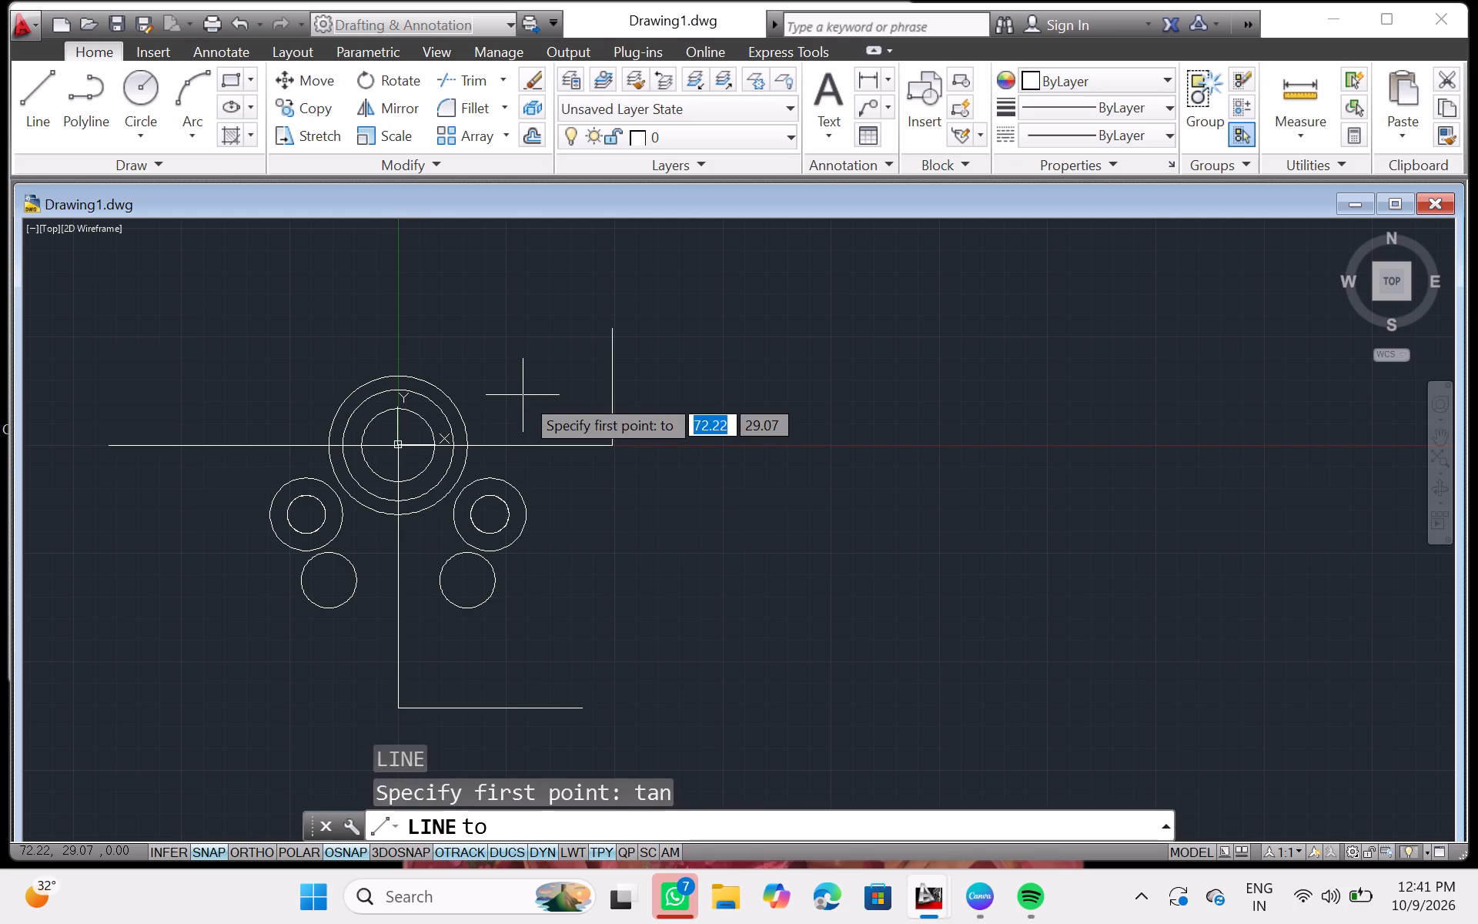
click(340, 406)
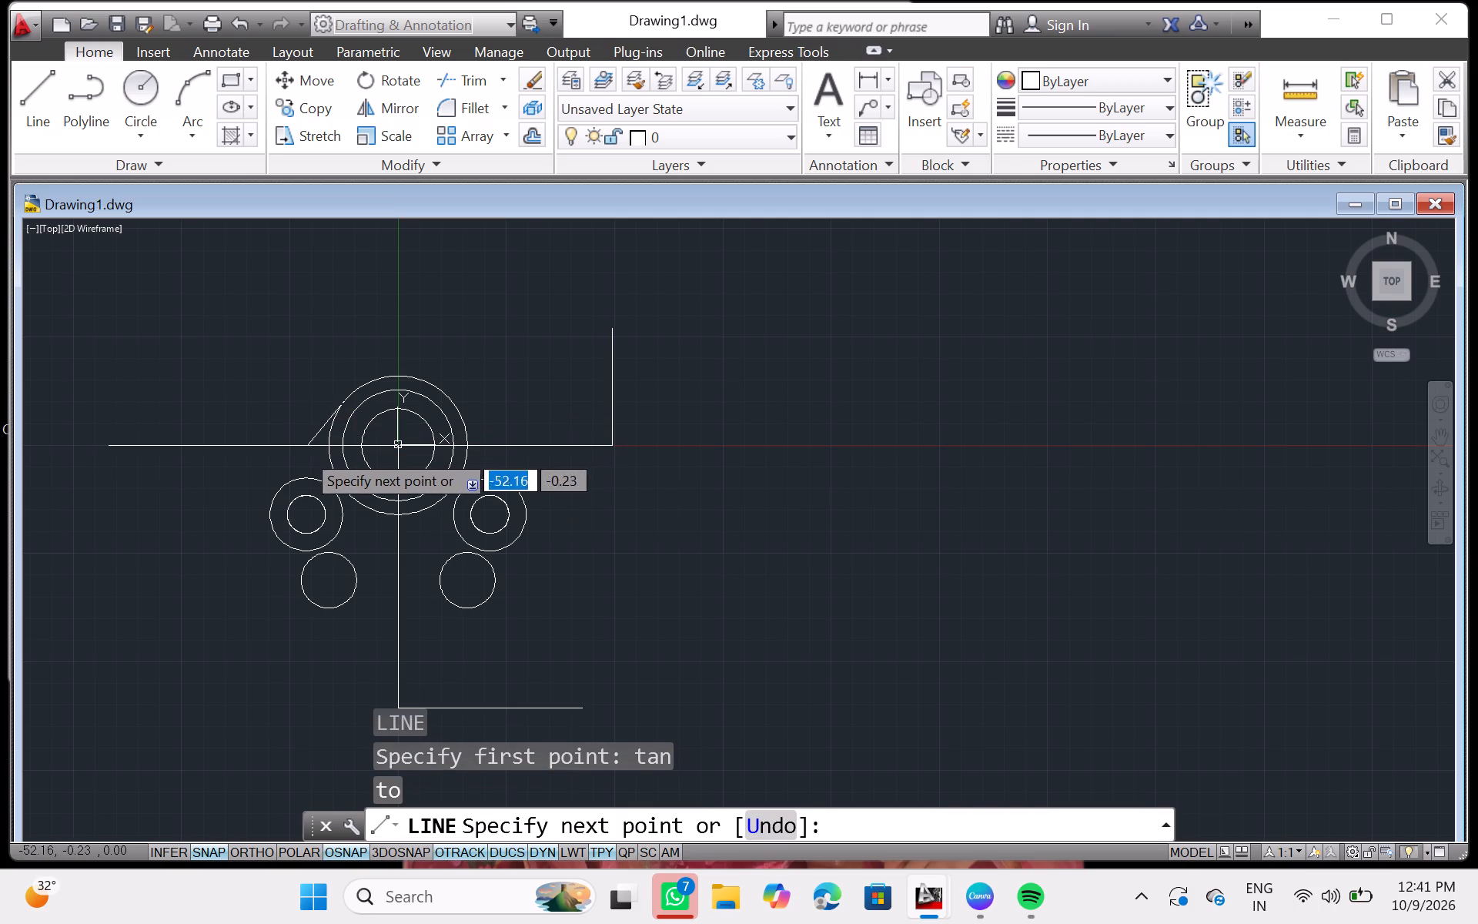
click(277, 493)
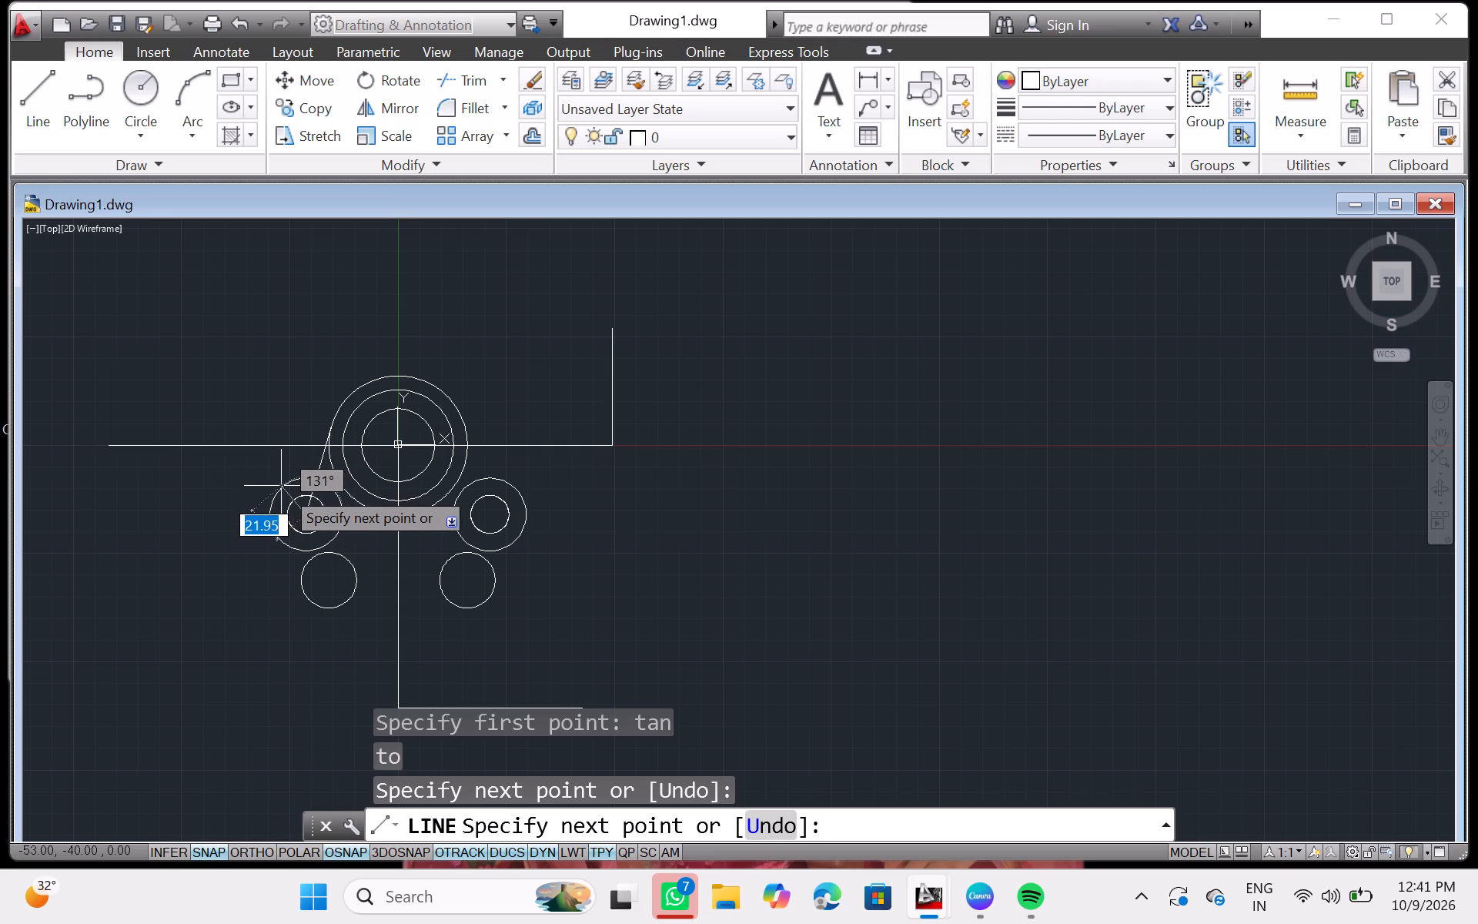
click(283, 487)
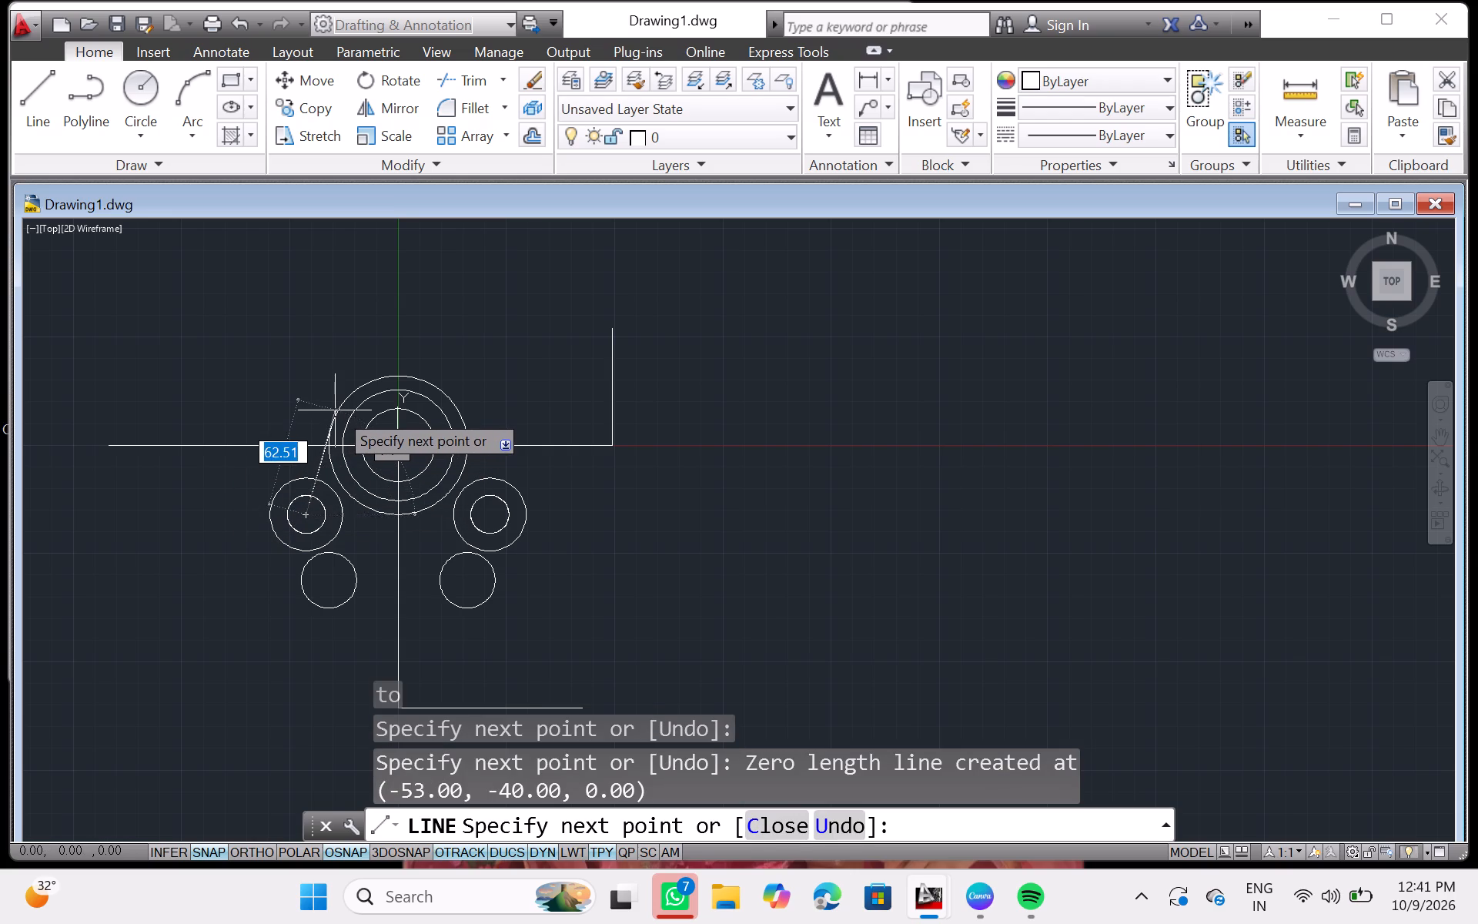
click(336, 410)
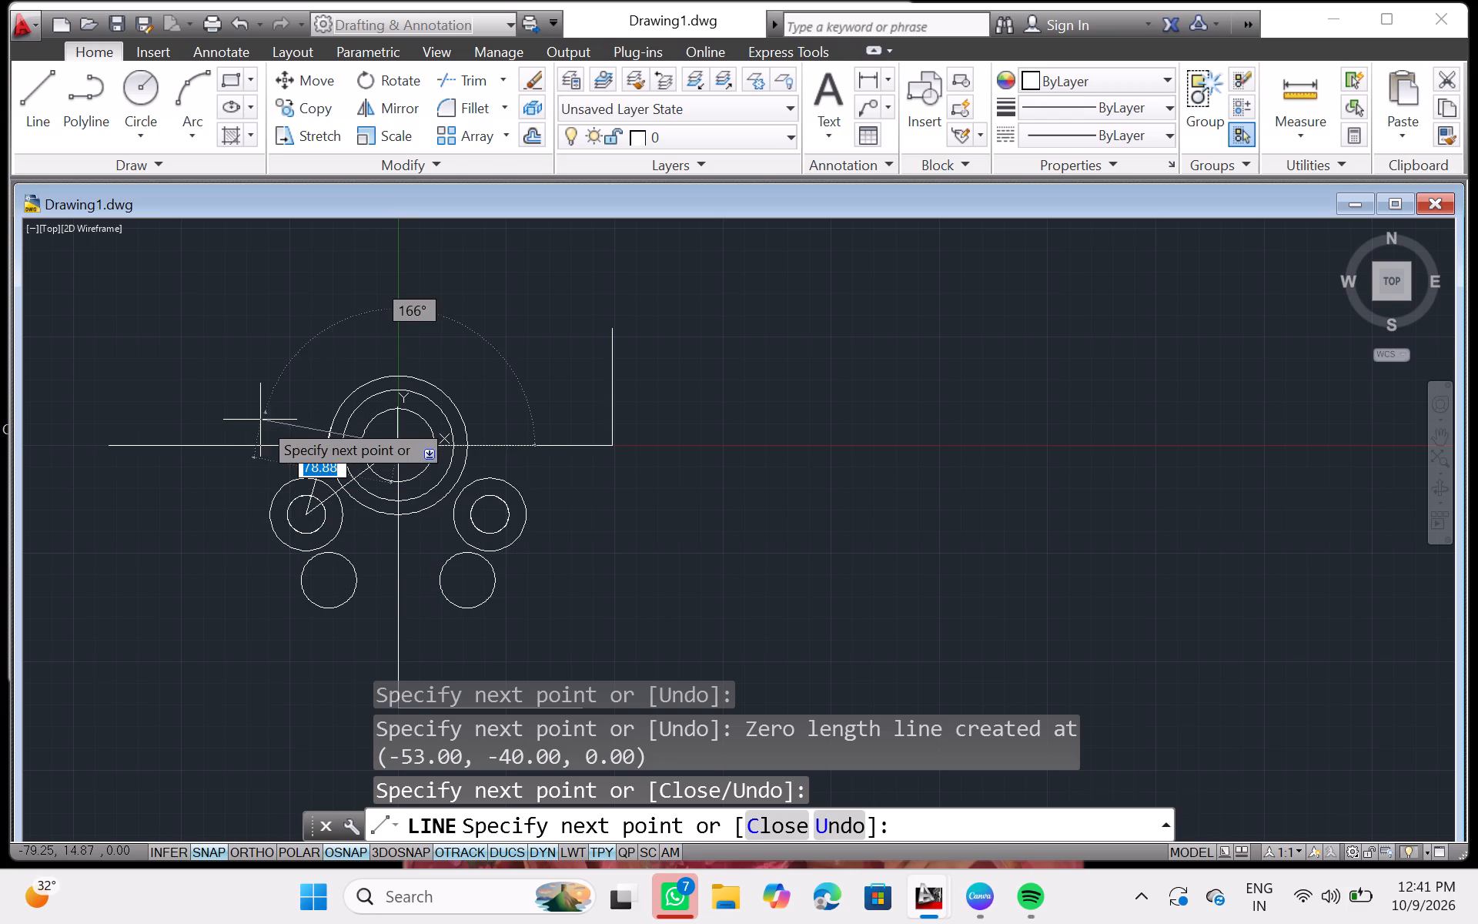
key(Escape)
key(Escape)
key(Escape)
key(Escape)
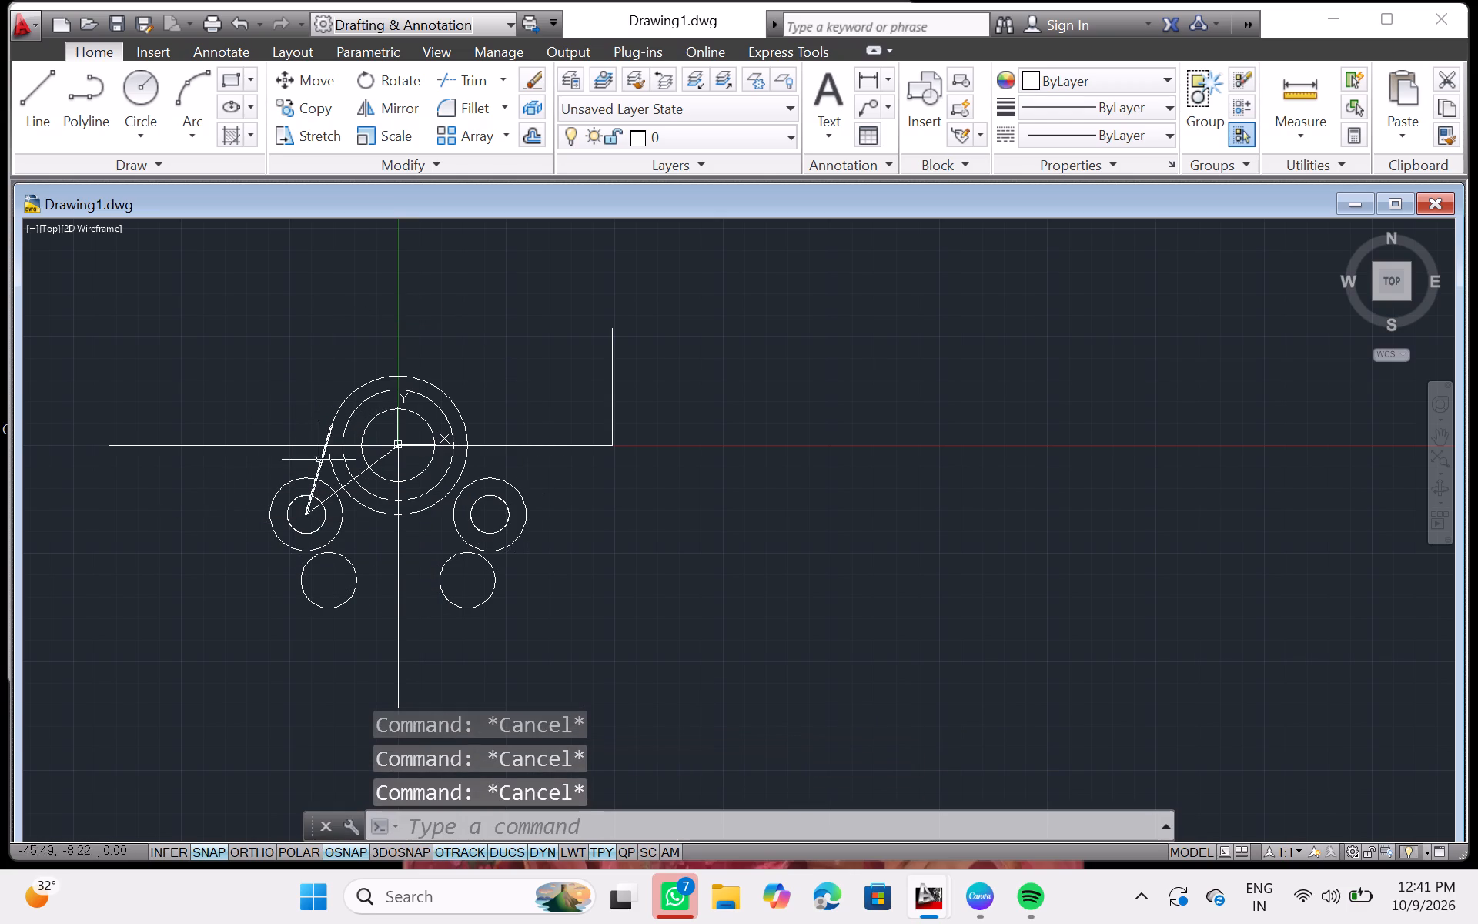
Delete the two slanted lines joining the negative-X concentric circles' centre to the origin and to the largest central circle.
click(360, 472)
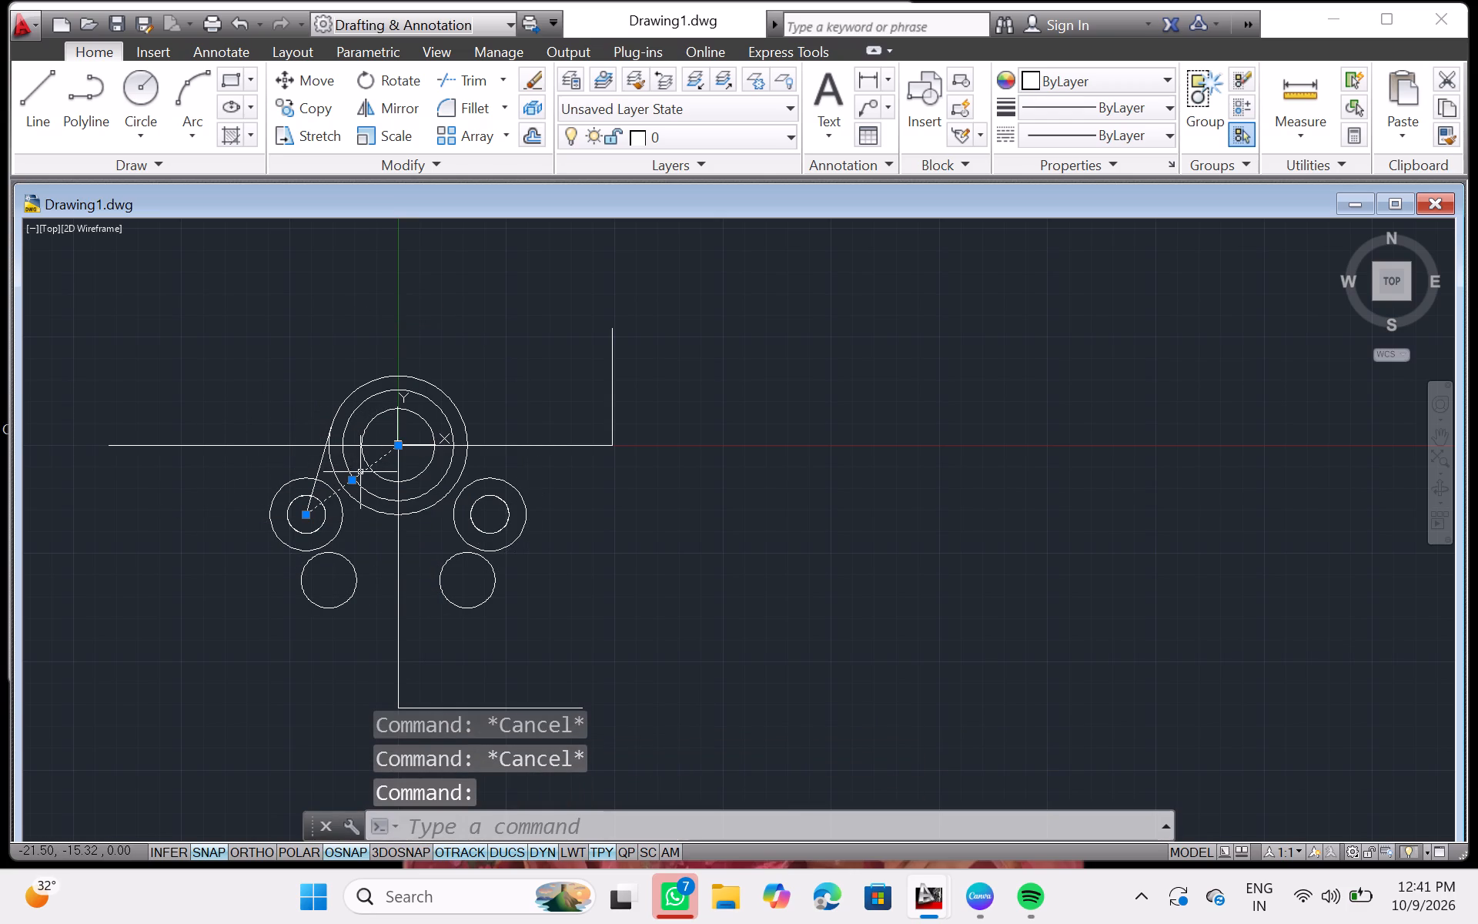
key(Delete)
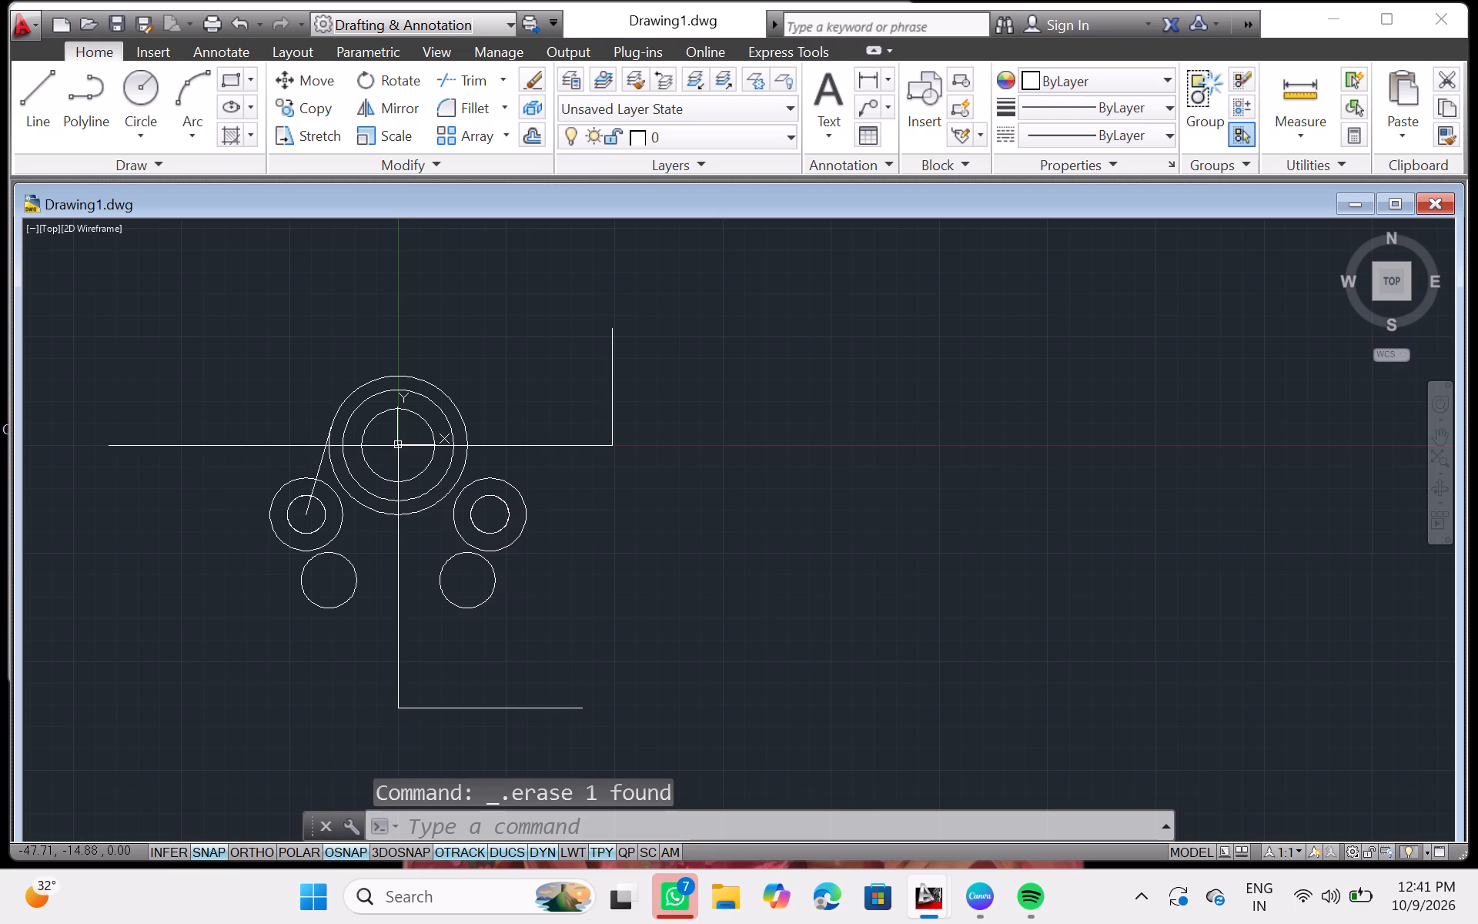
click(318, 473)
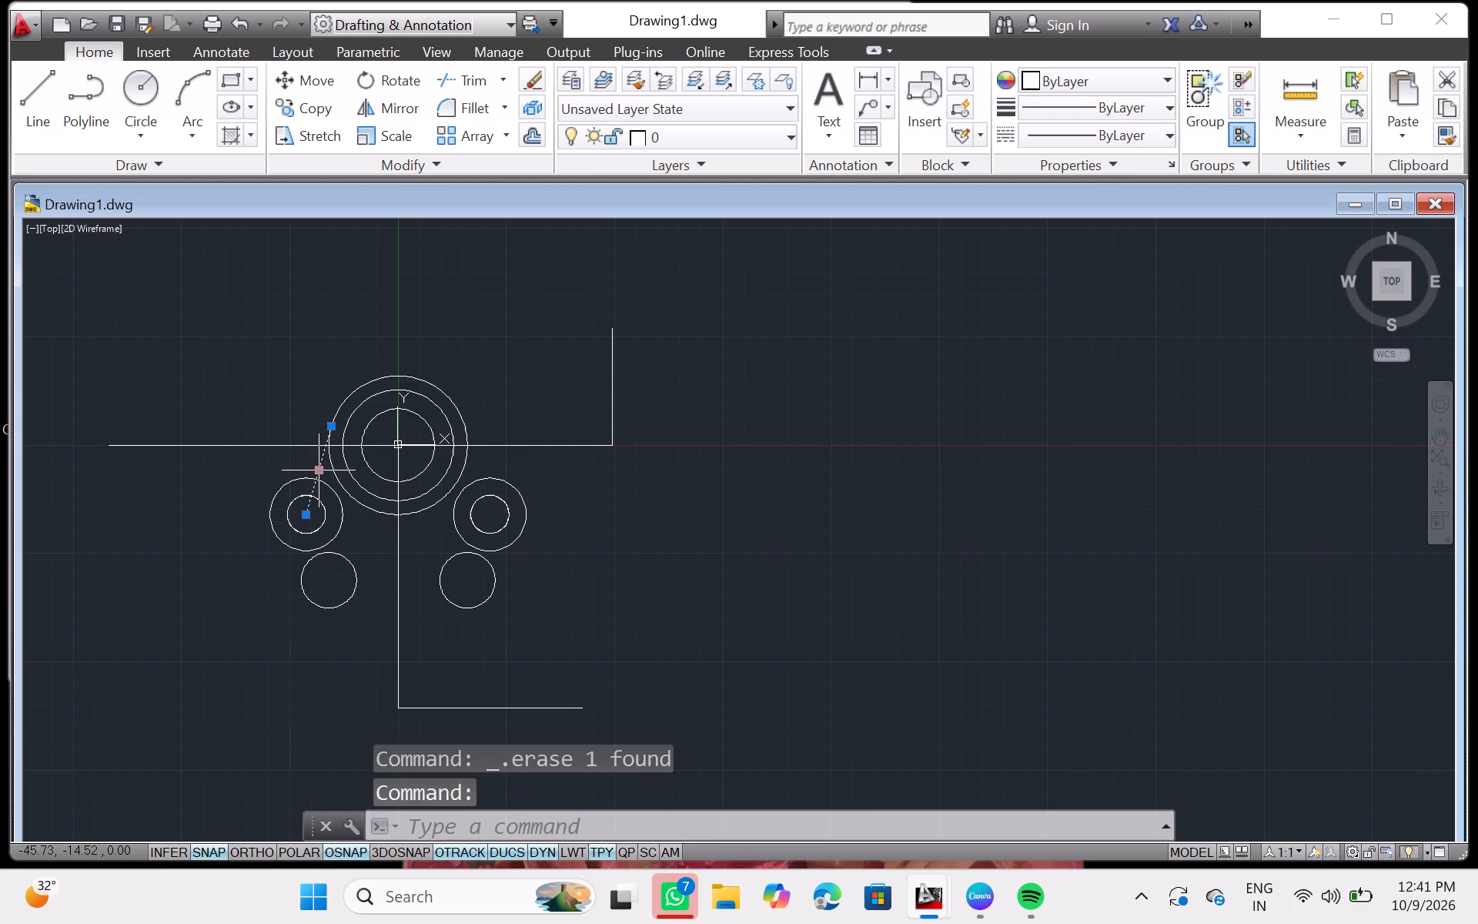
key(Delete)
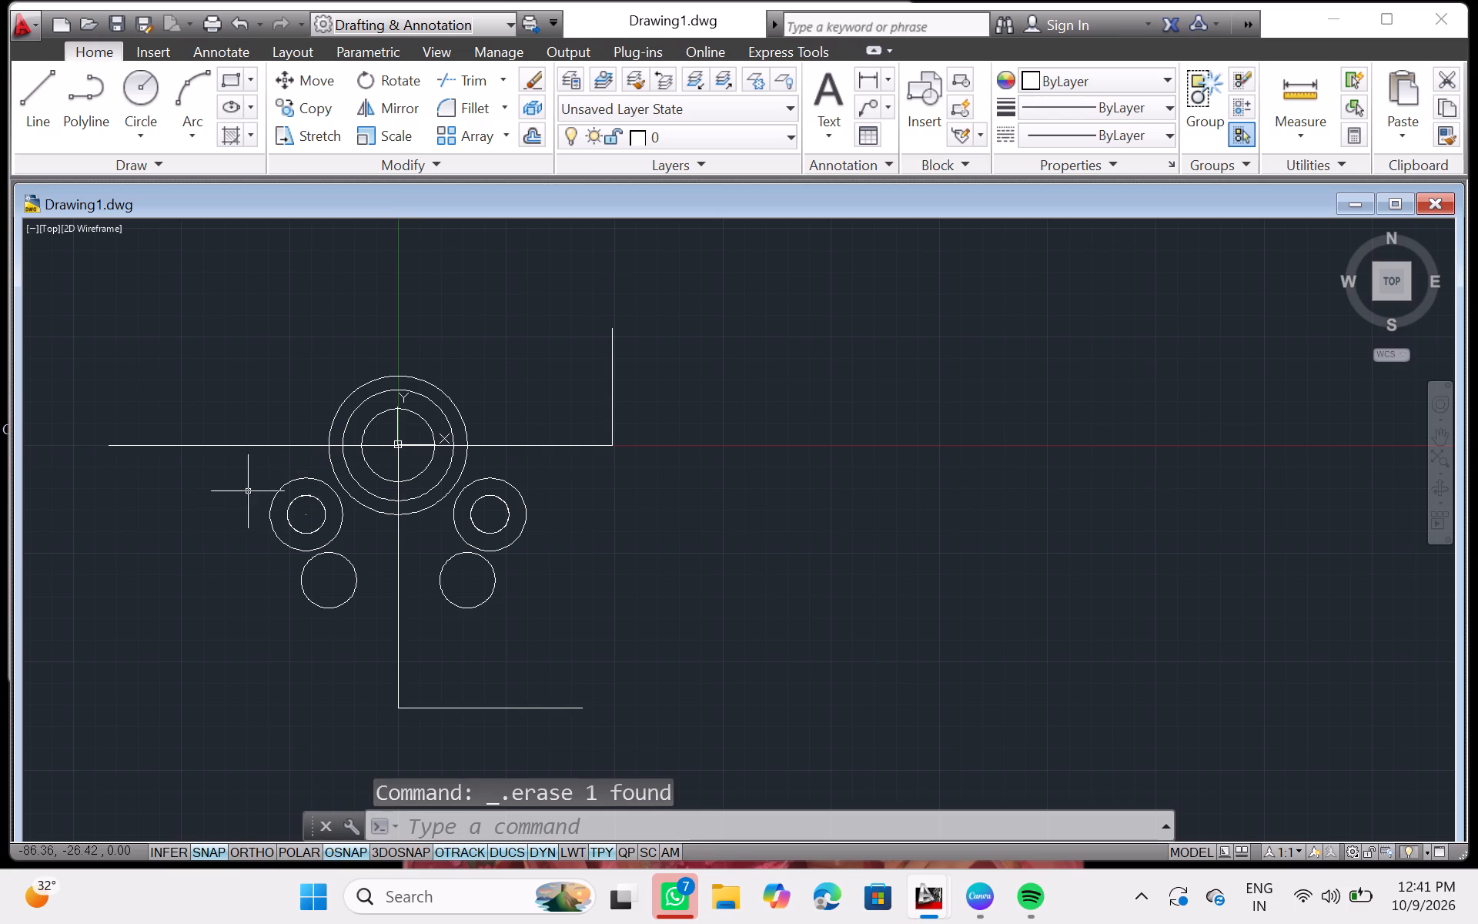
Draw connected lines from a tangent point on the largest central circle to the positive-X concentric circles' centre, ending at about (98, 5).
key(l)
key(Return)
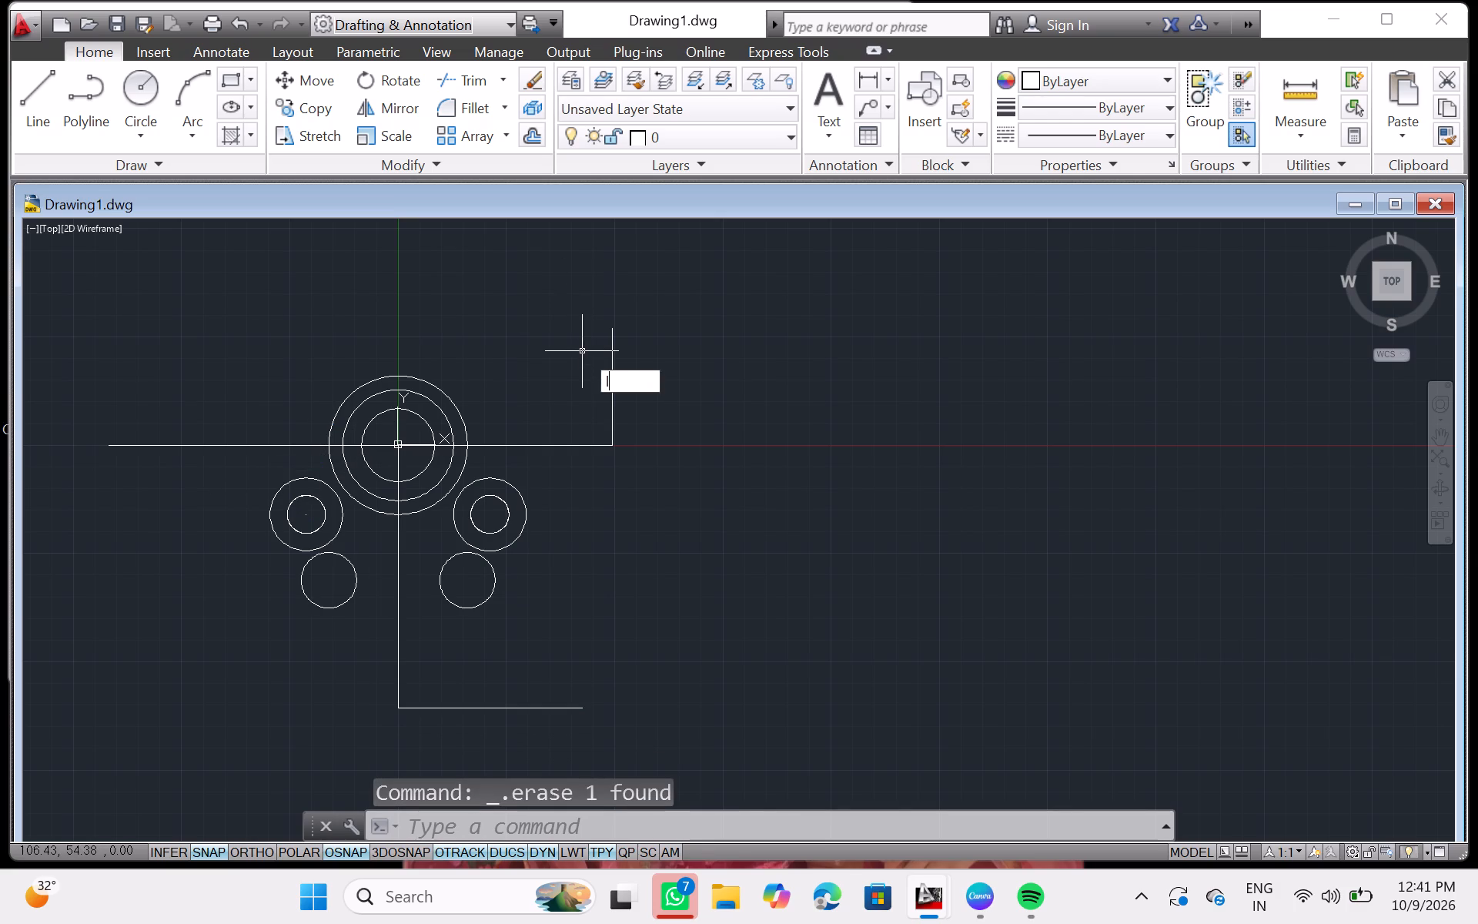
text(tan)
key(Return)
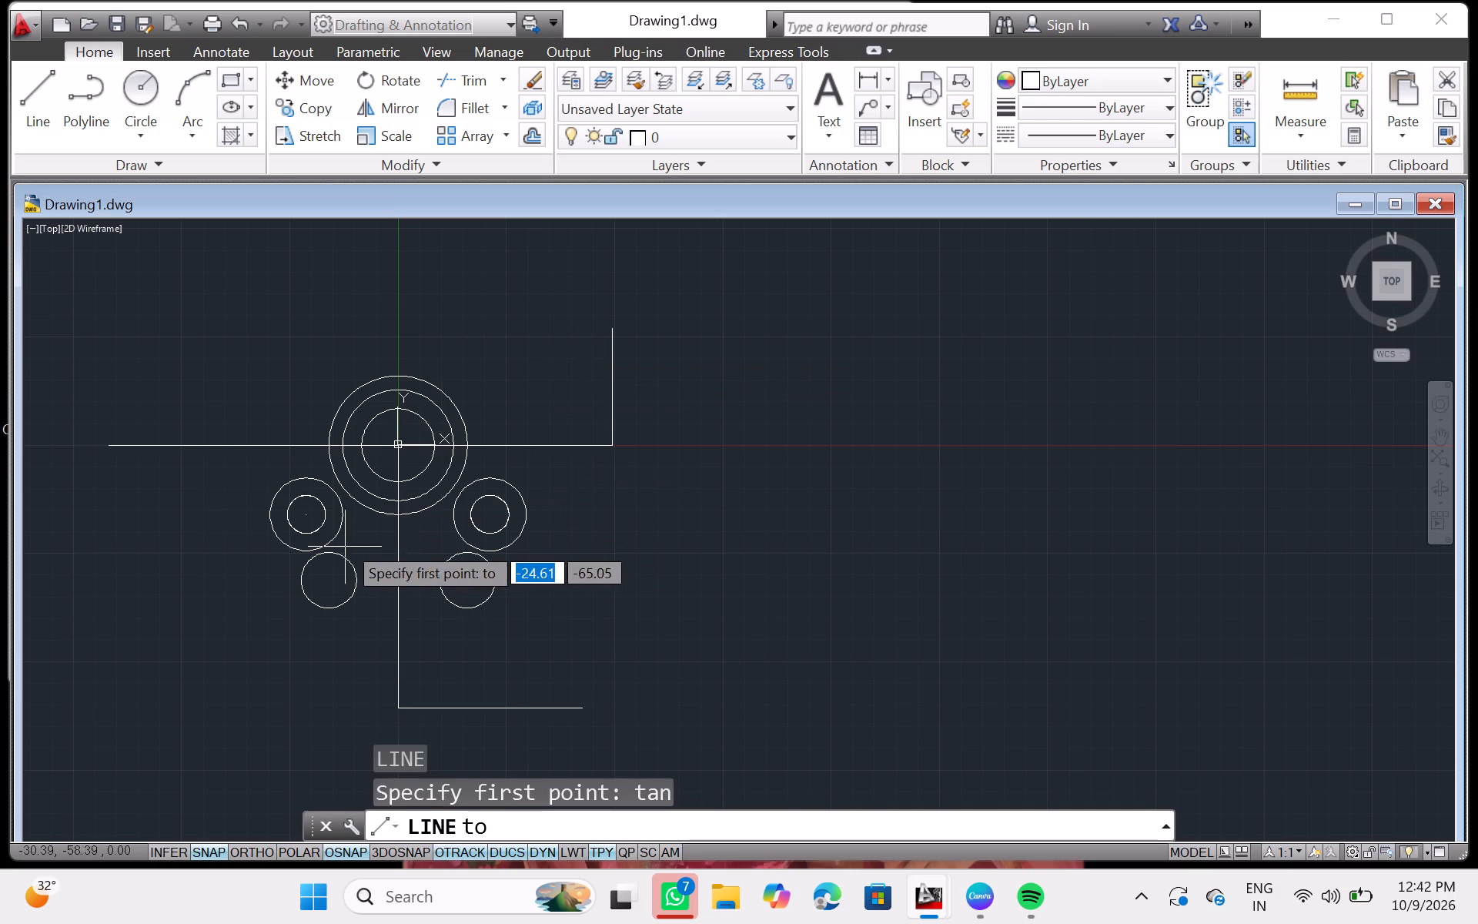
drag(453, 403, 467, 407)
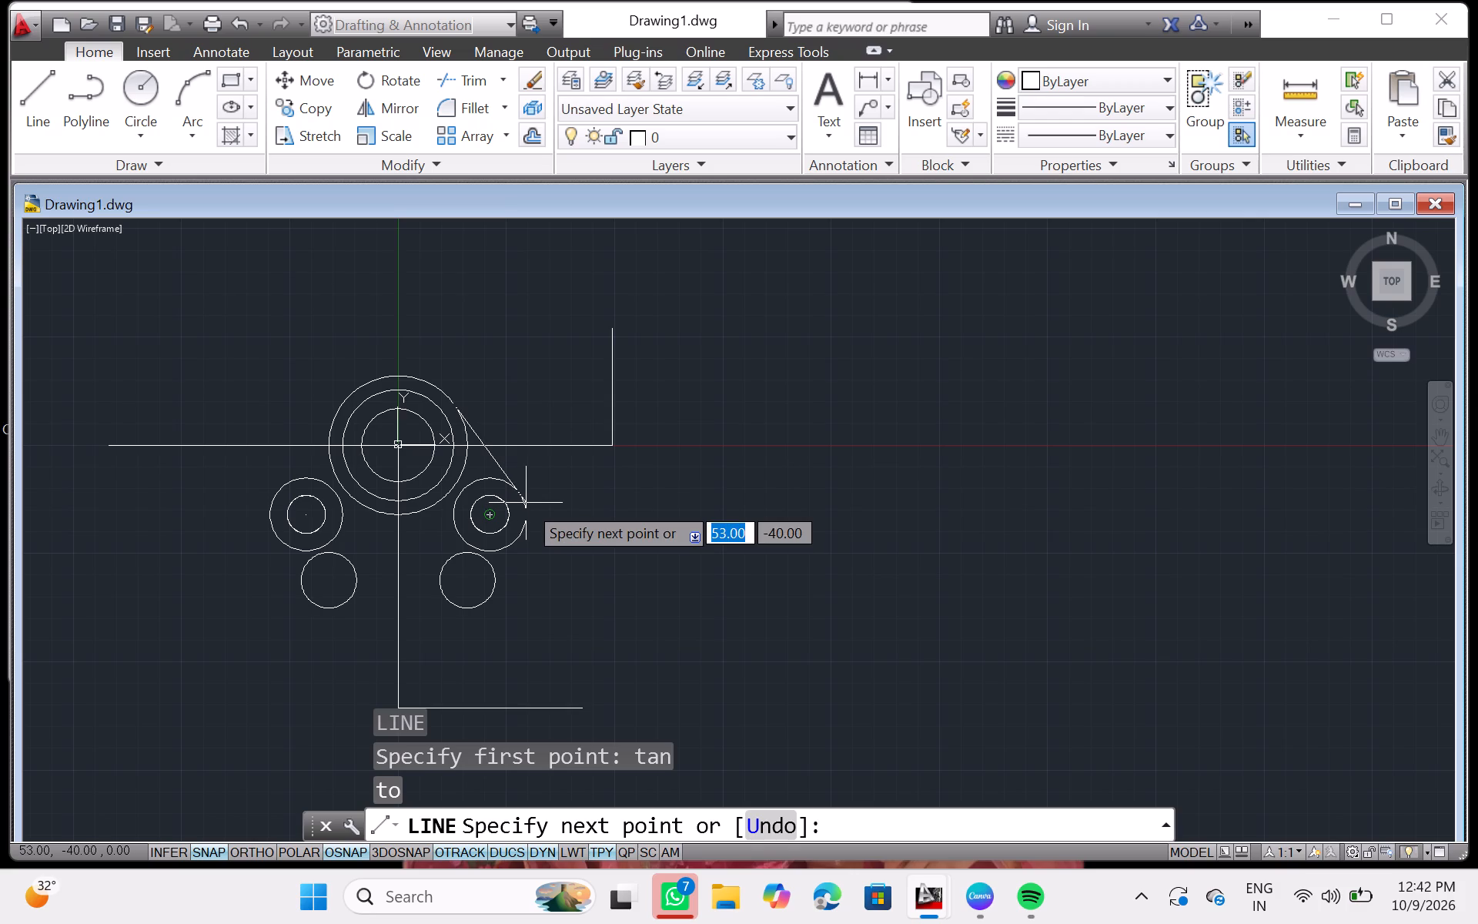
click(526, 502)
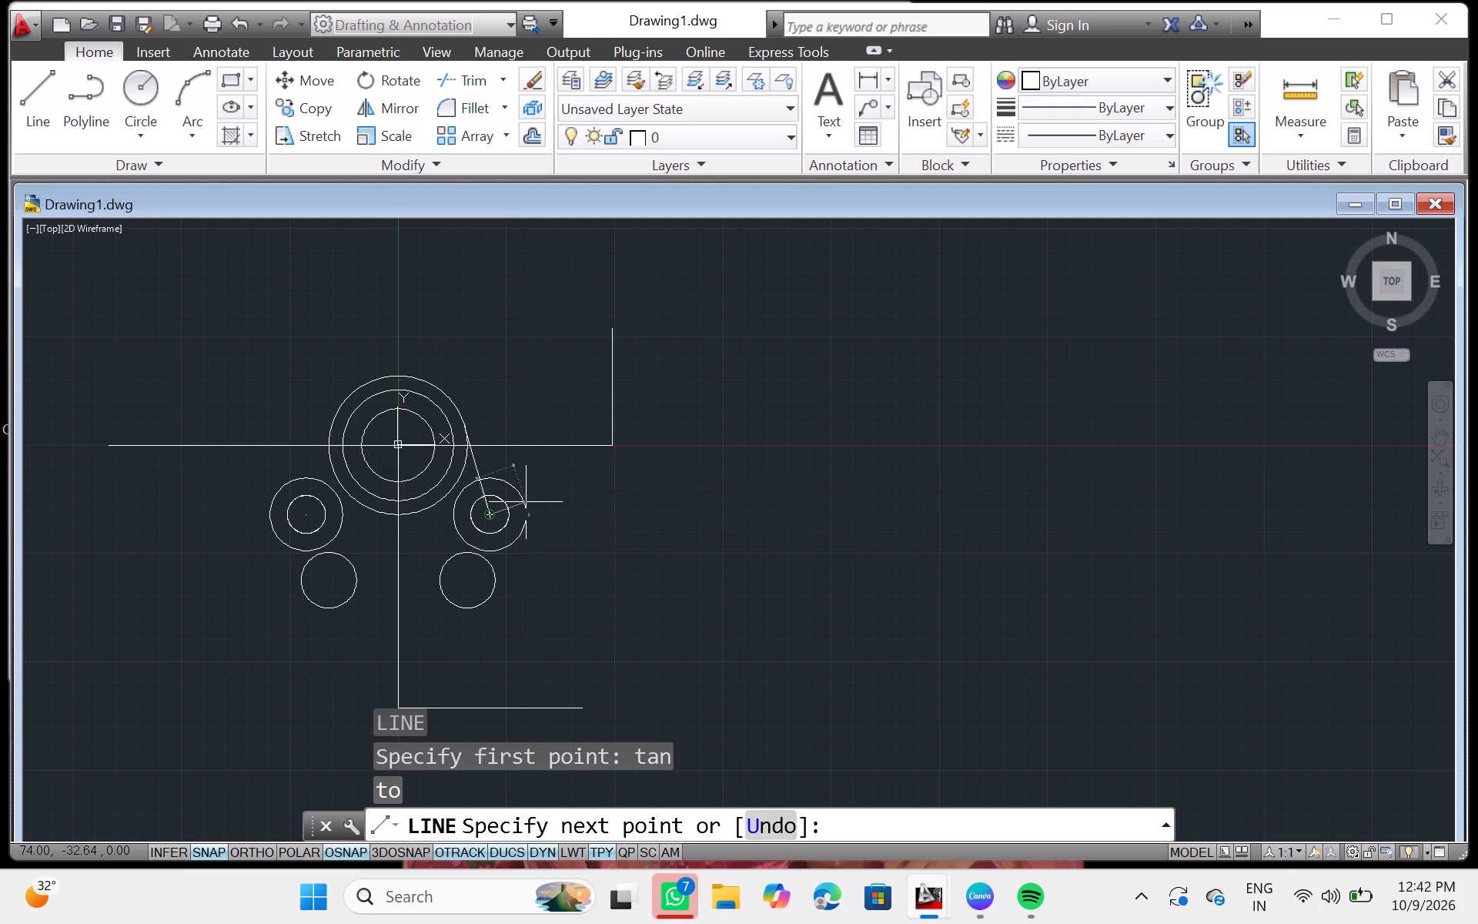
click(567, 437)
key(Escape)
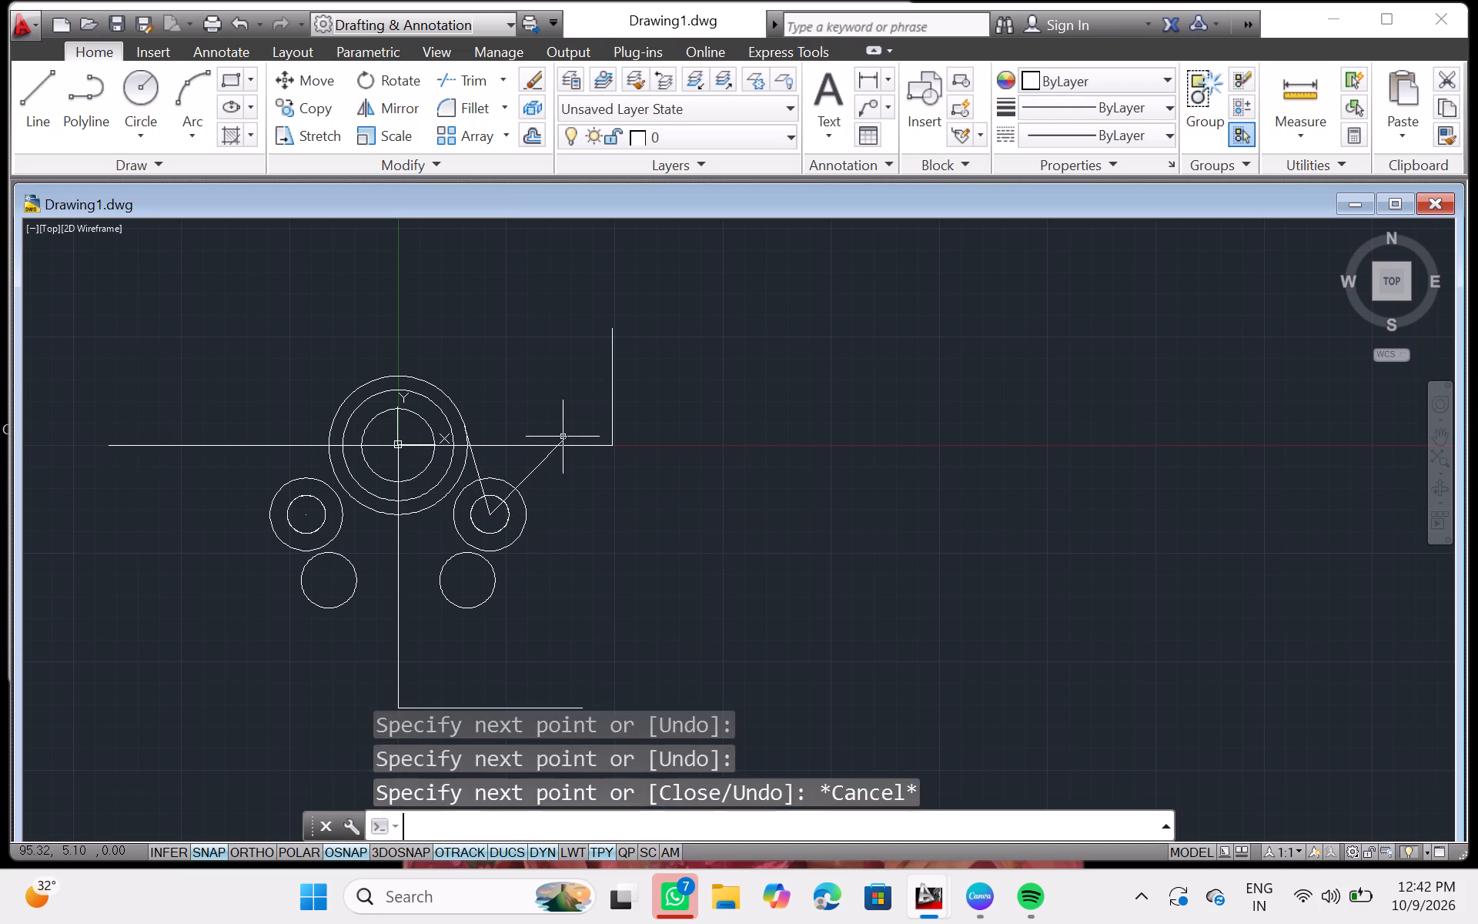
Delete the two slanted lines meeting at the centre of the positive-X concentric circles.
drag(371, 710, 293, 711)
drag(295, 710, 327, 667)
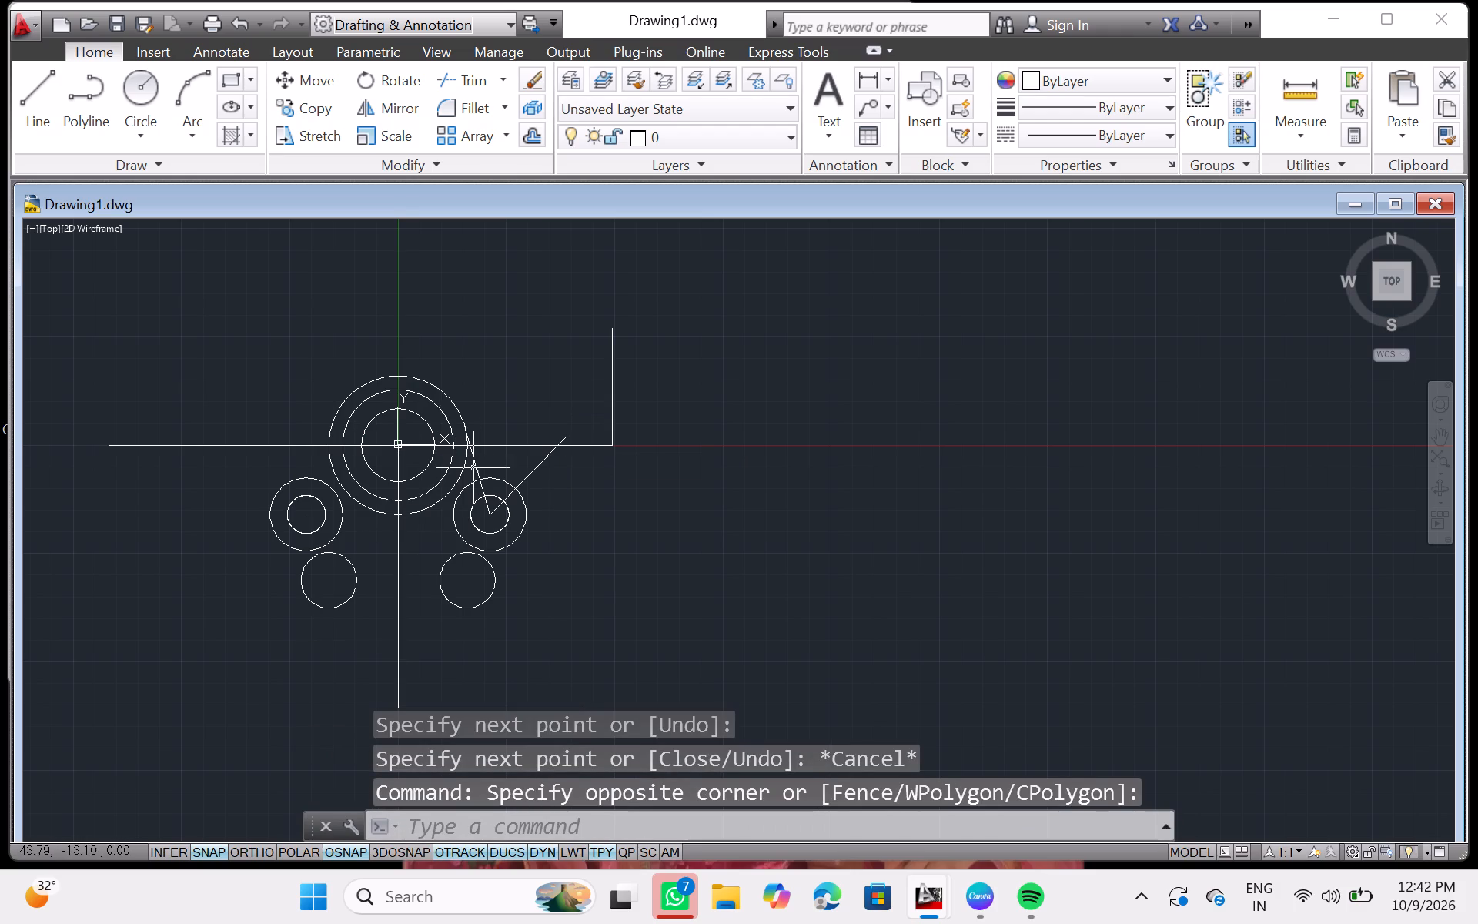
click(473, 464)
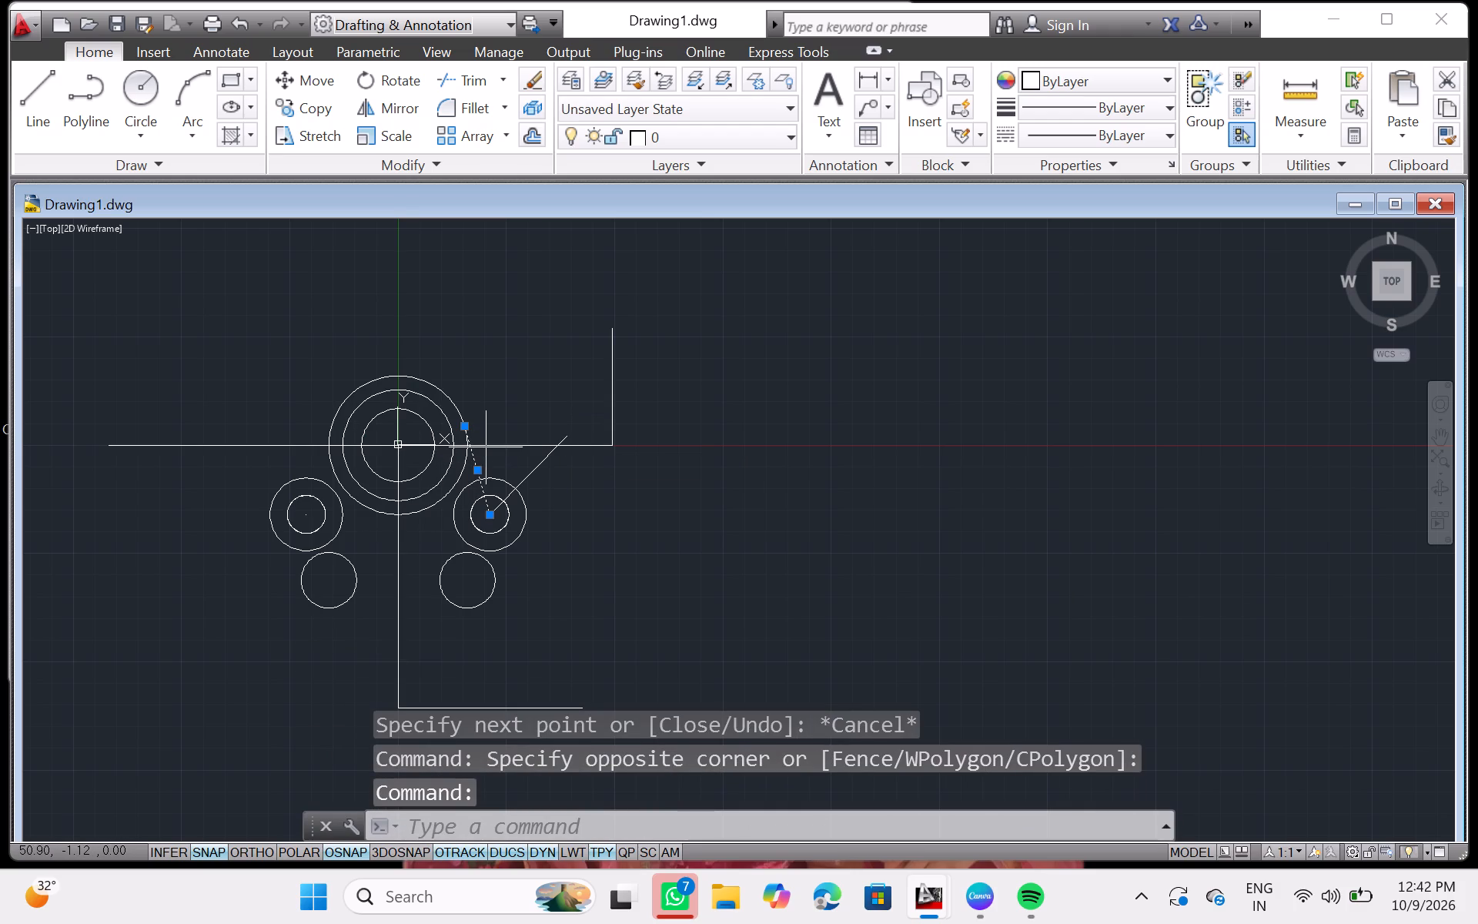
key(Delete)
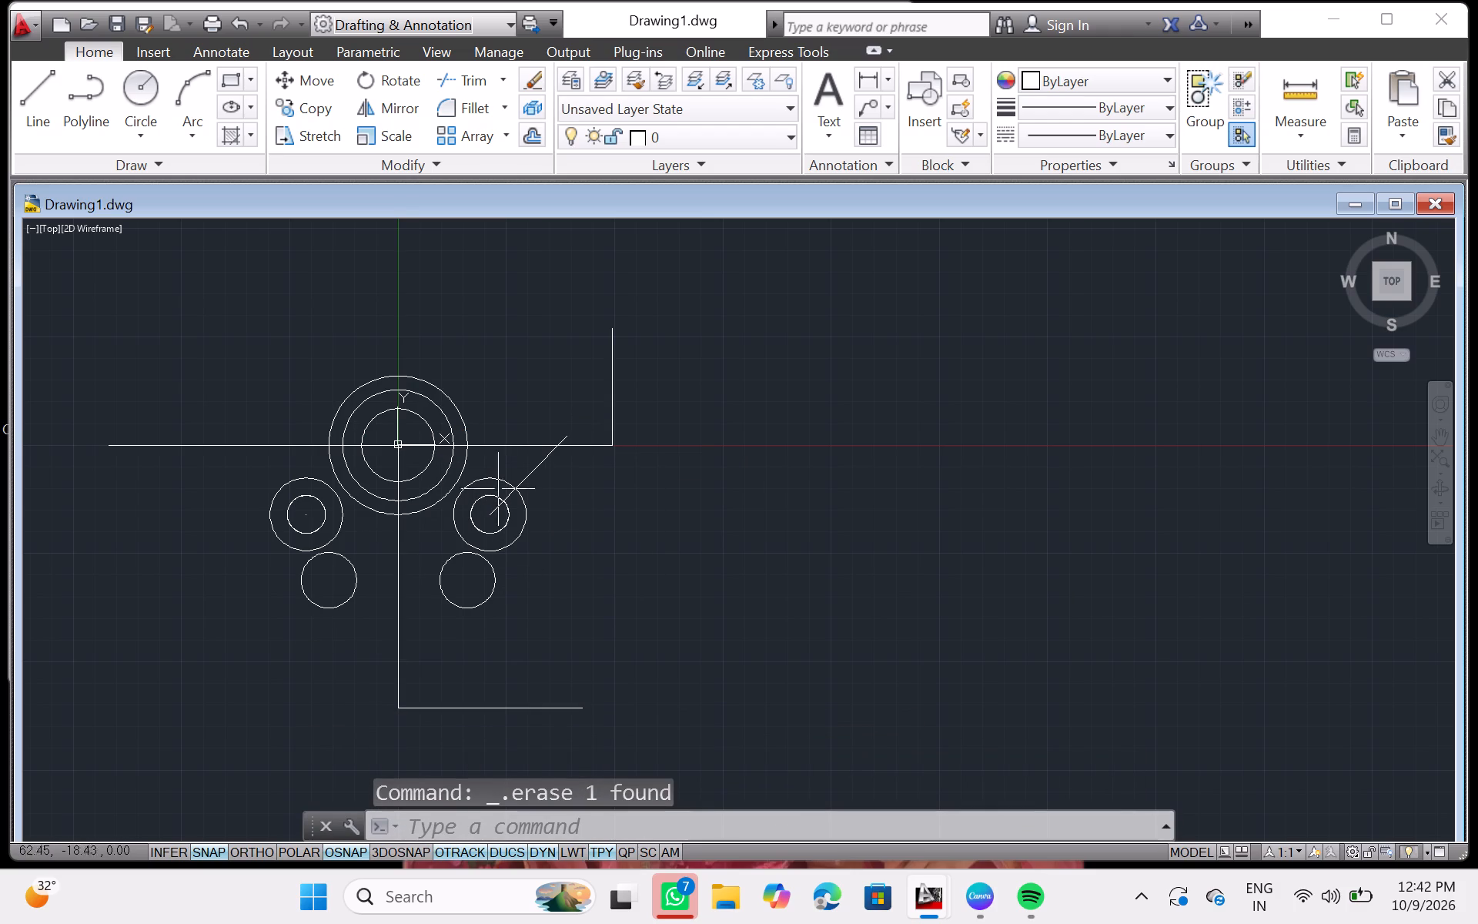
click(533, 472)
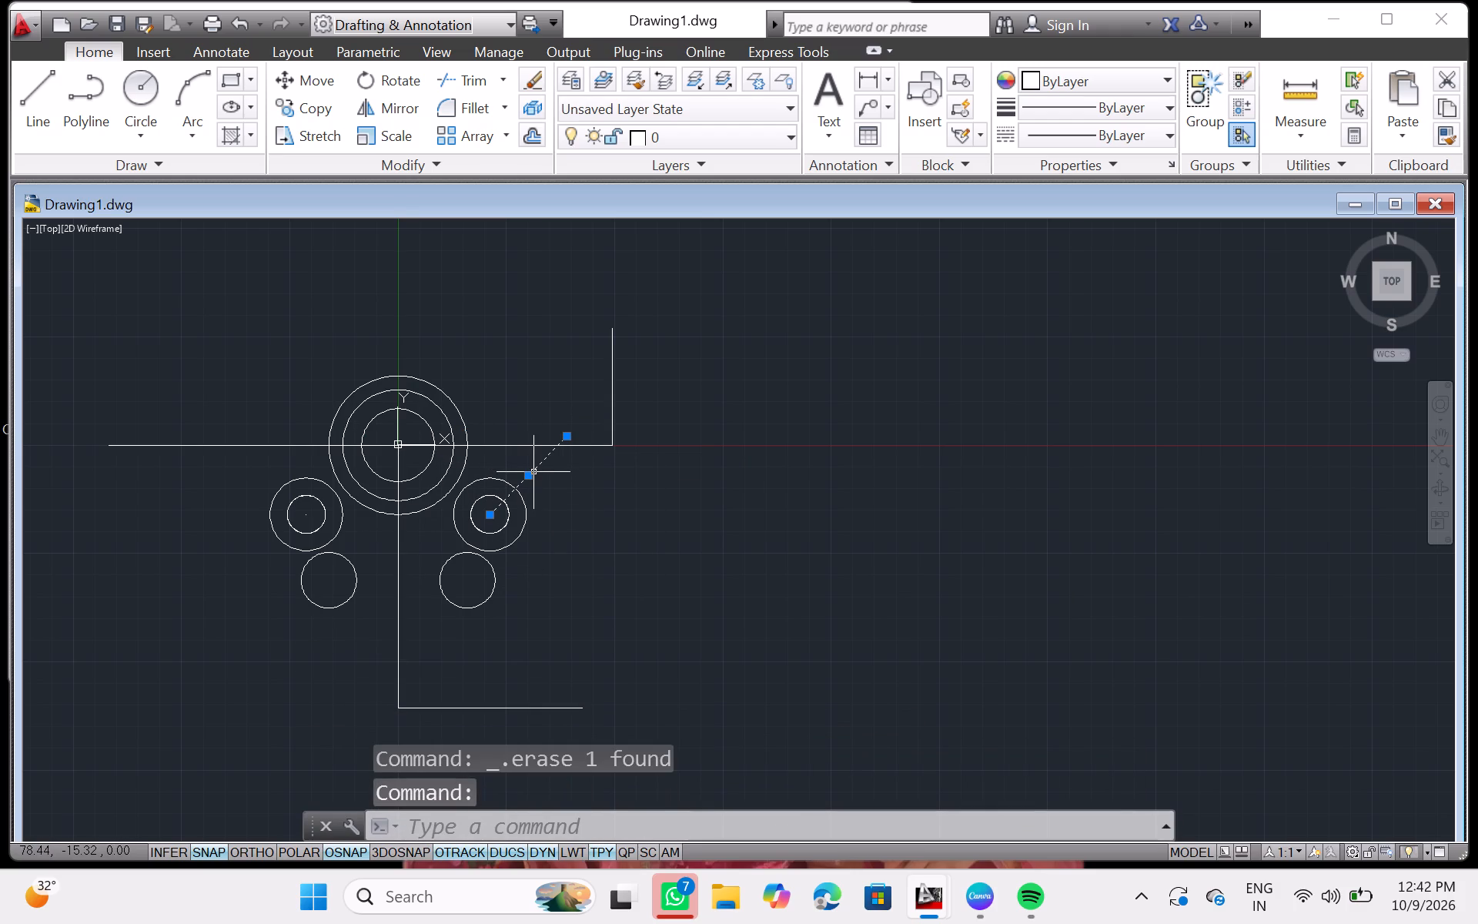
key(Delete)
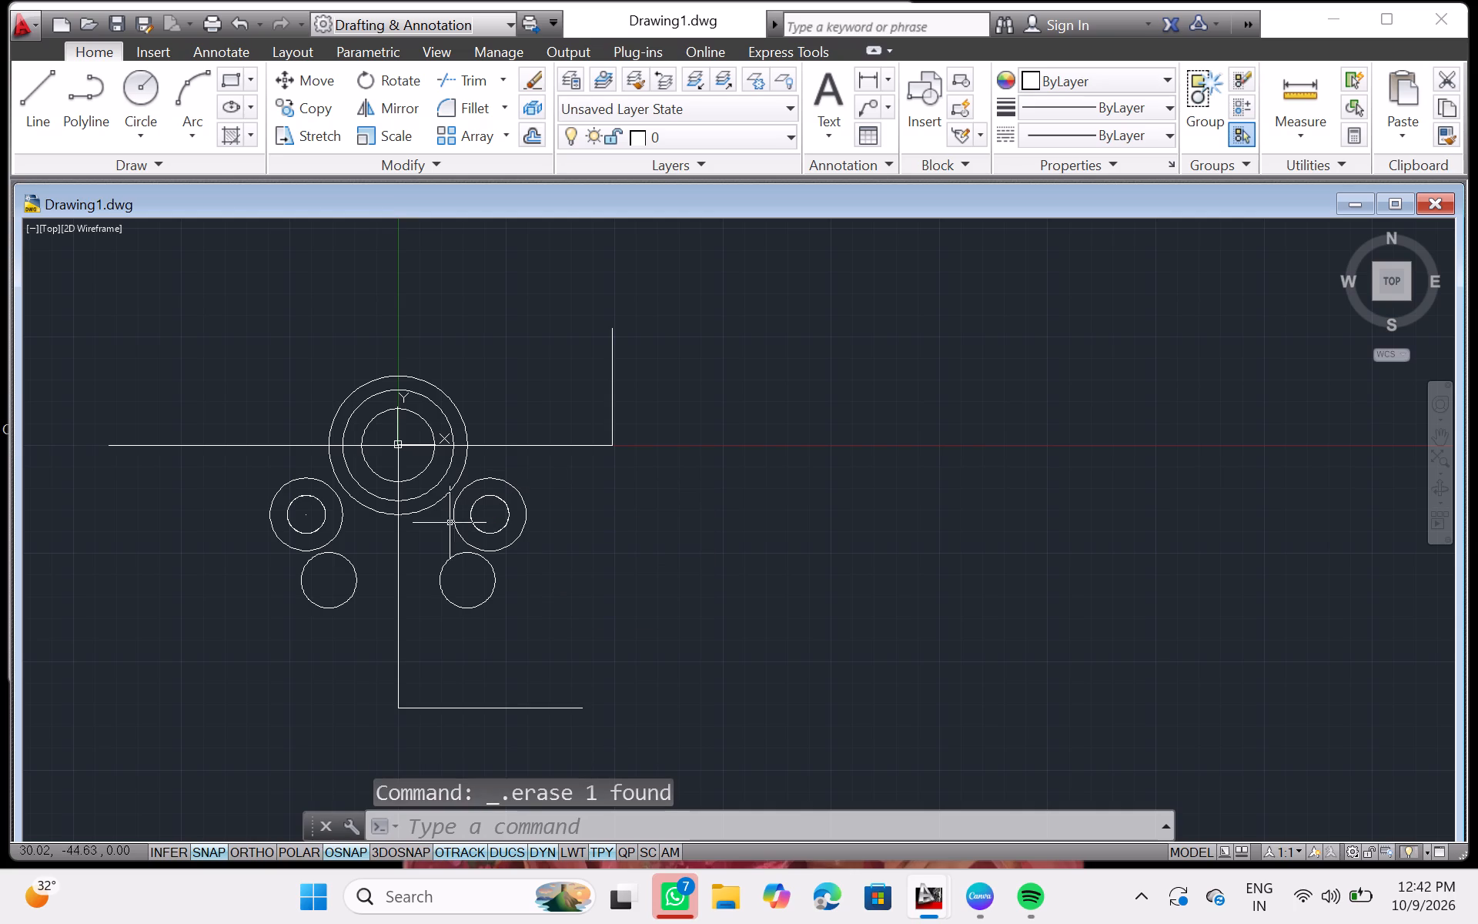
Delete the tiny leftover object at the centre of the negative-X concentric circles.
click(304, 517)
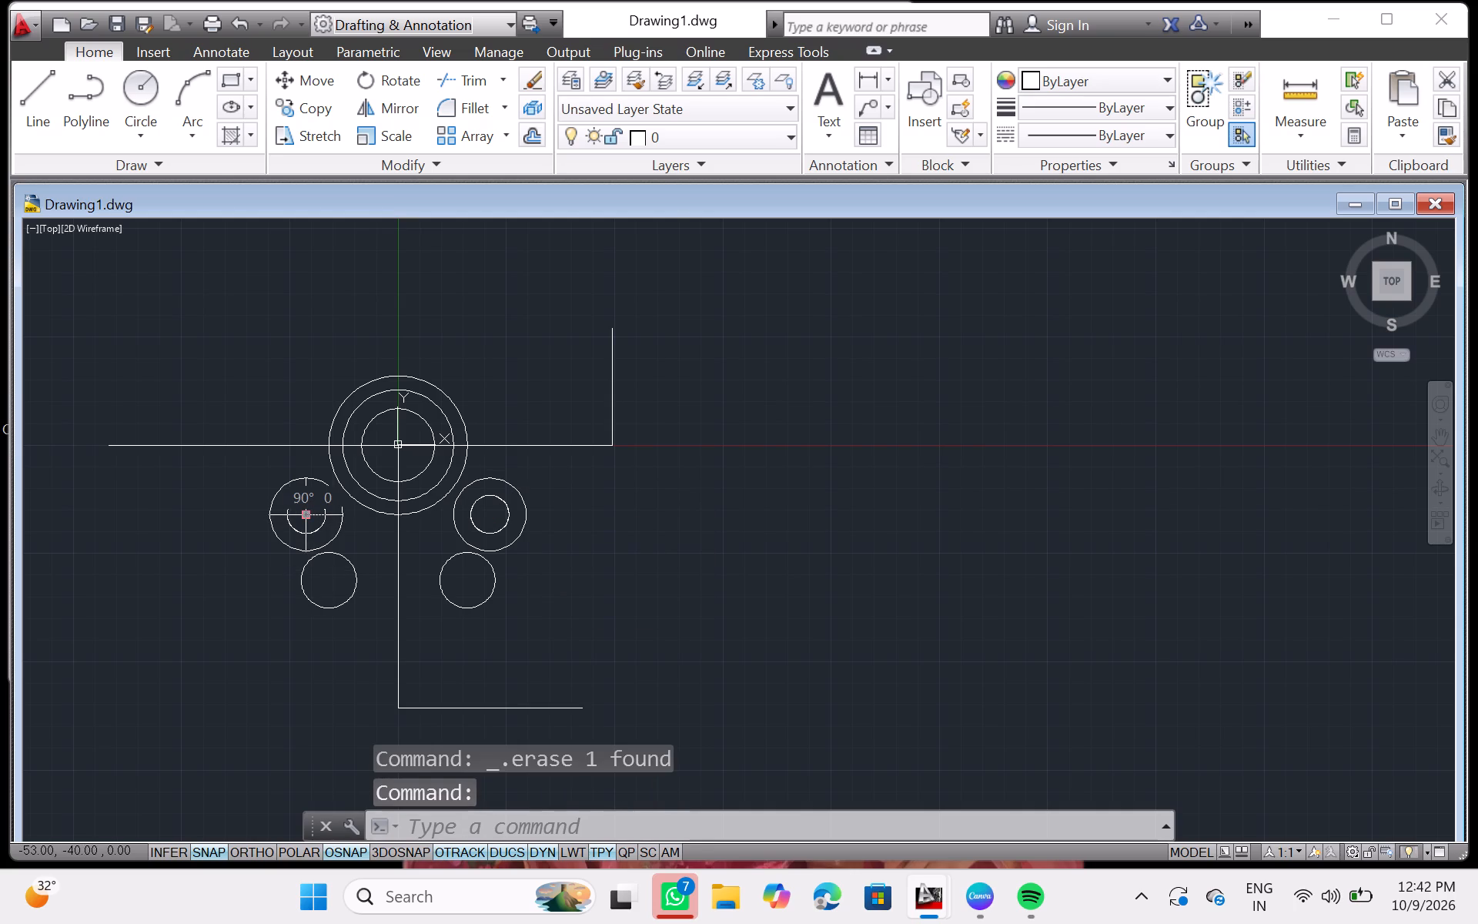
key(Delete)
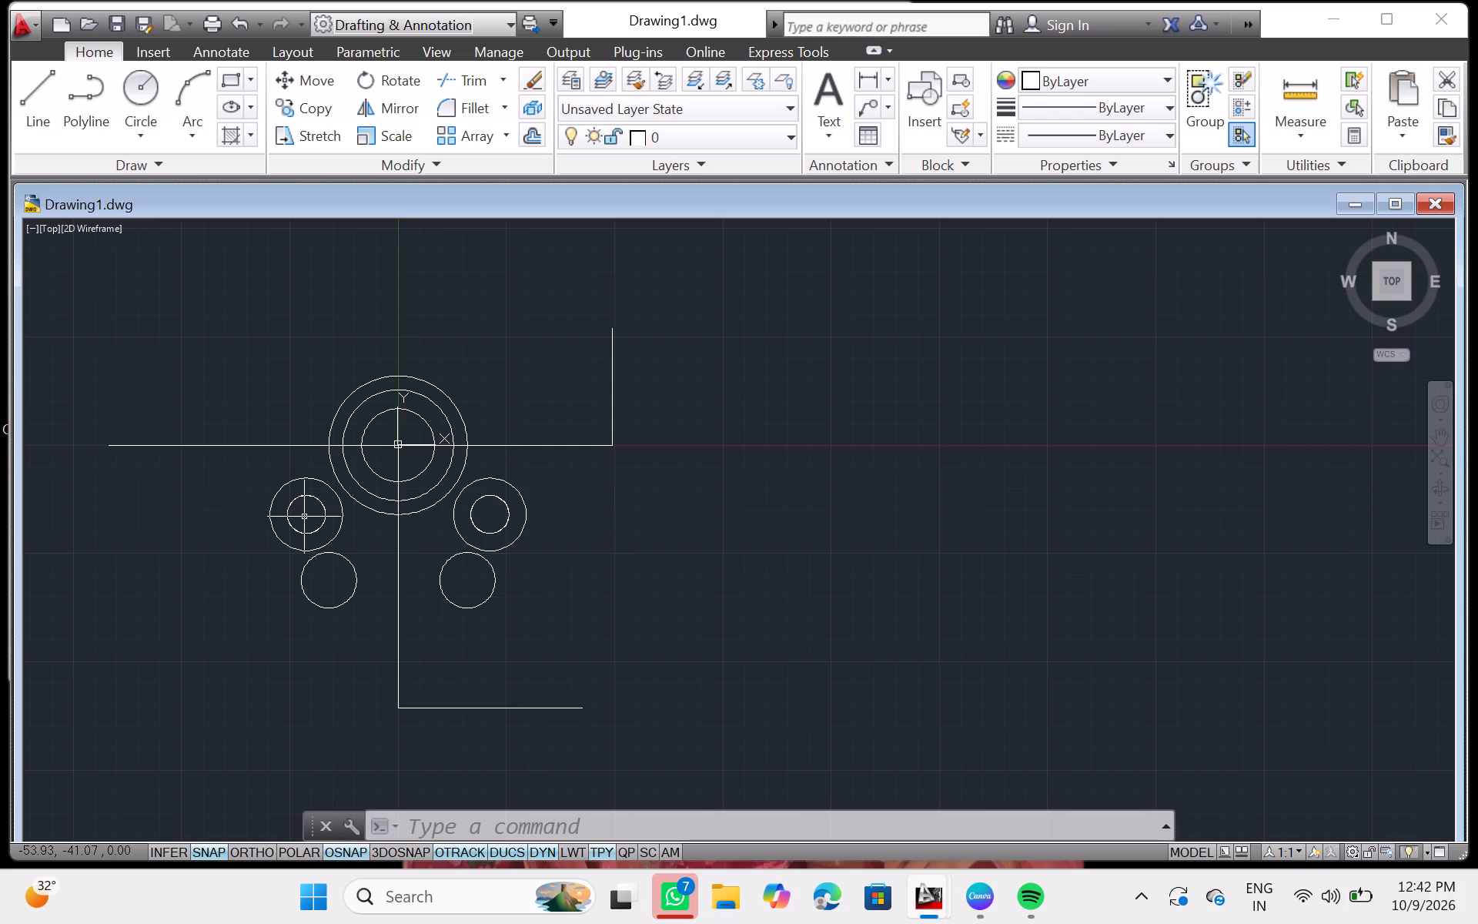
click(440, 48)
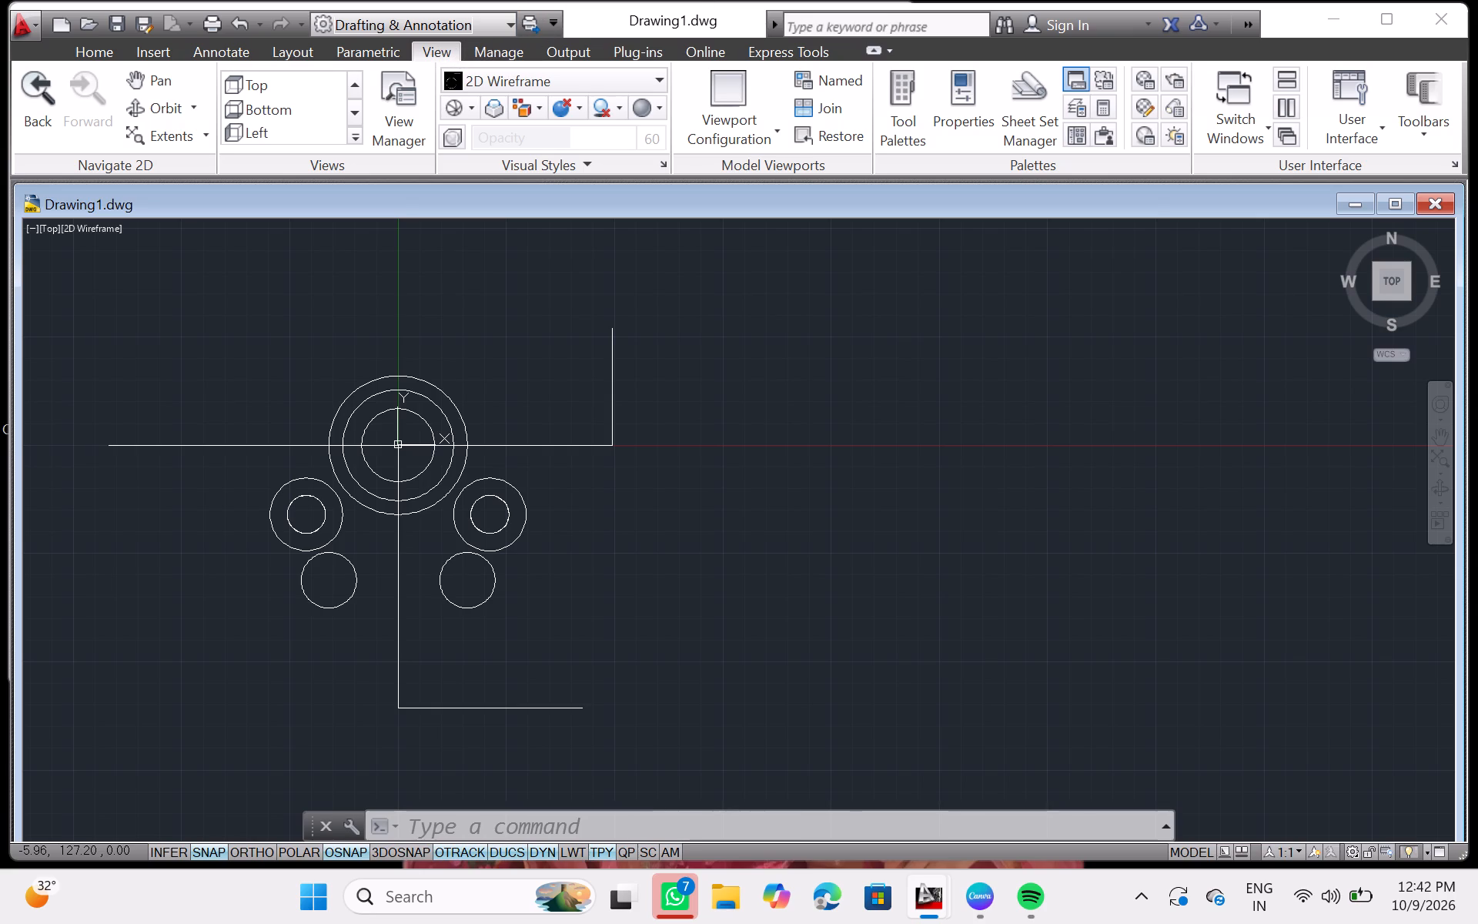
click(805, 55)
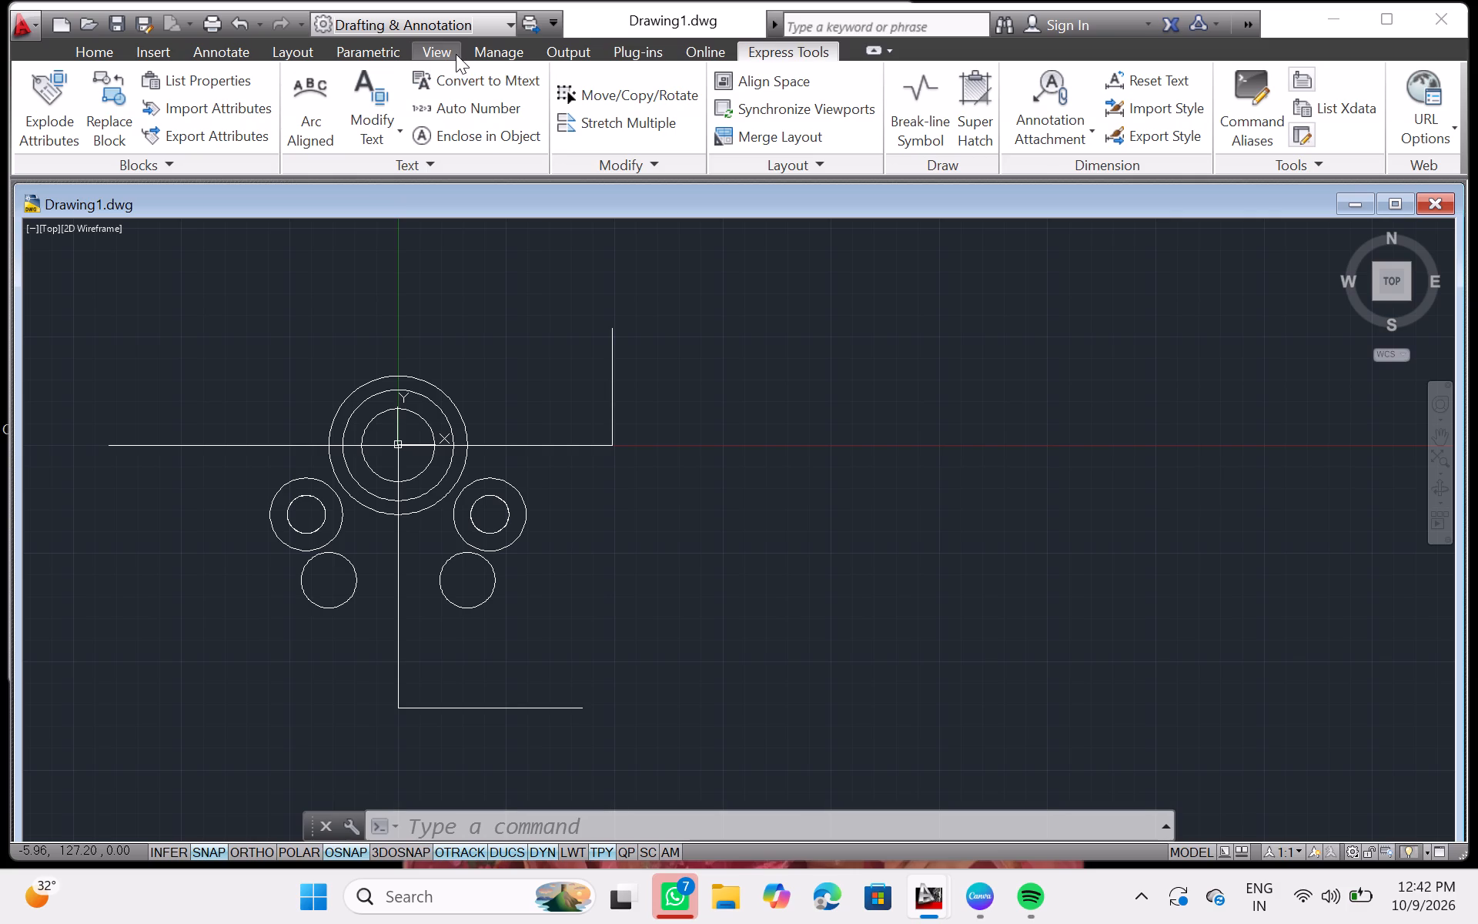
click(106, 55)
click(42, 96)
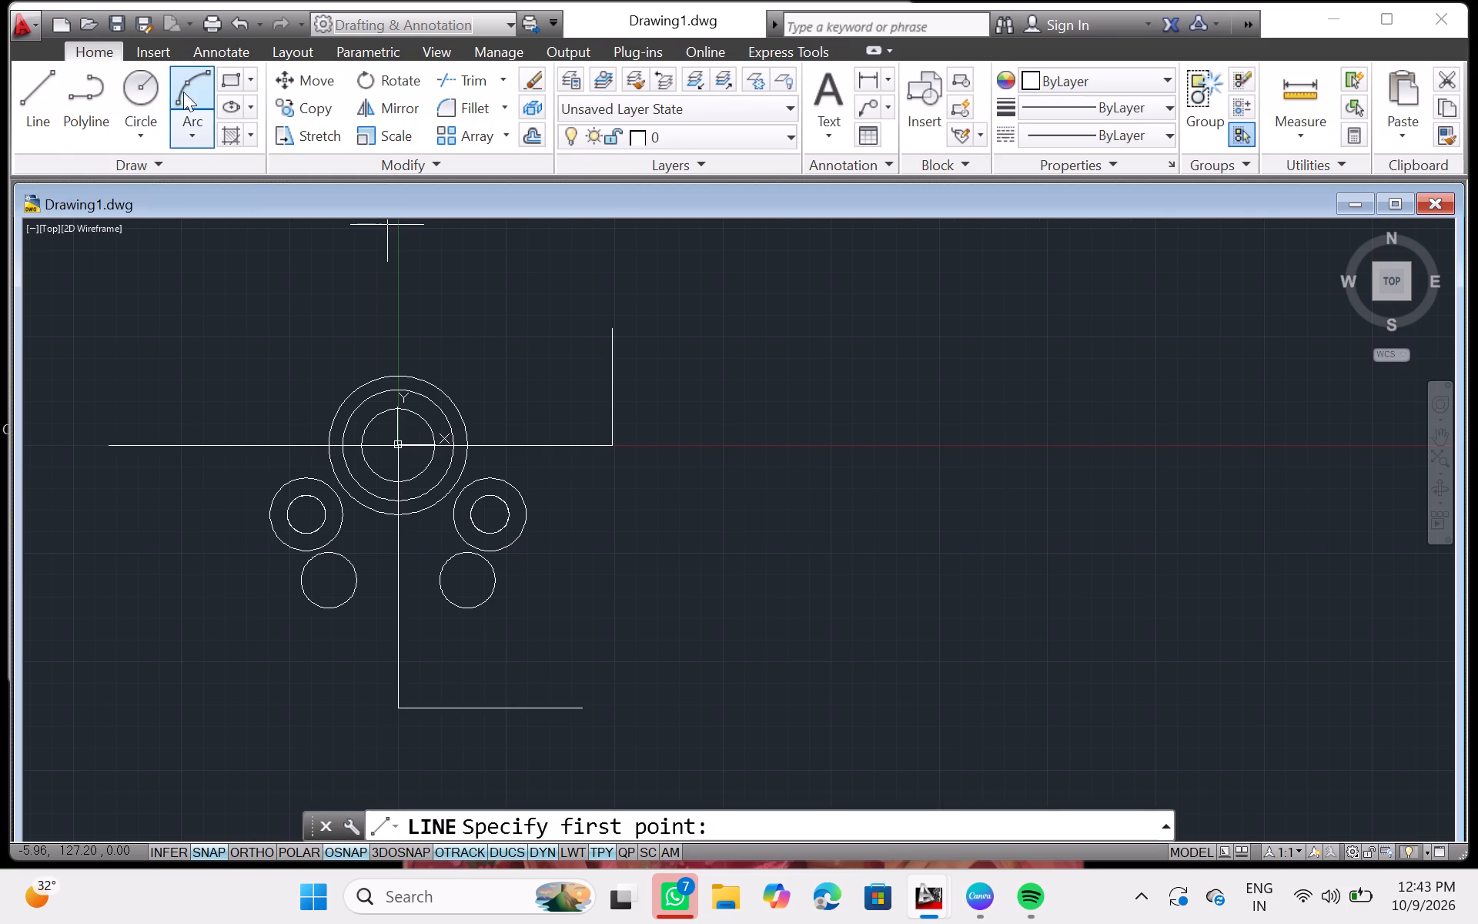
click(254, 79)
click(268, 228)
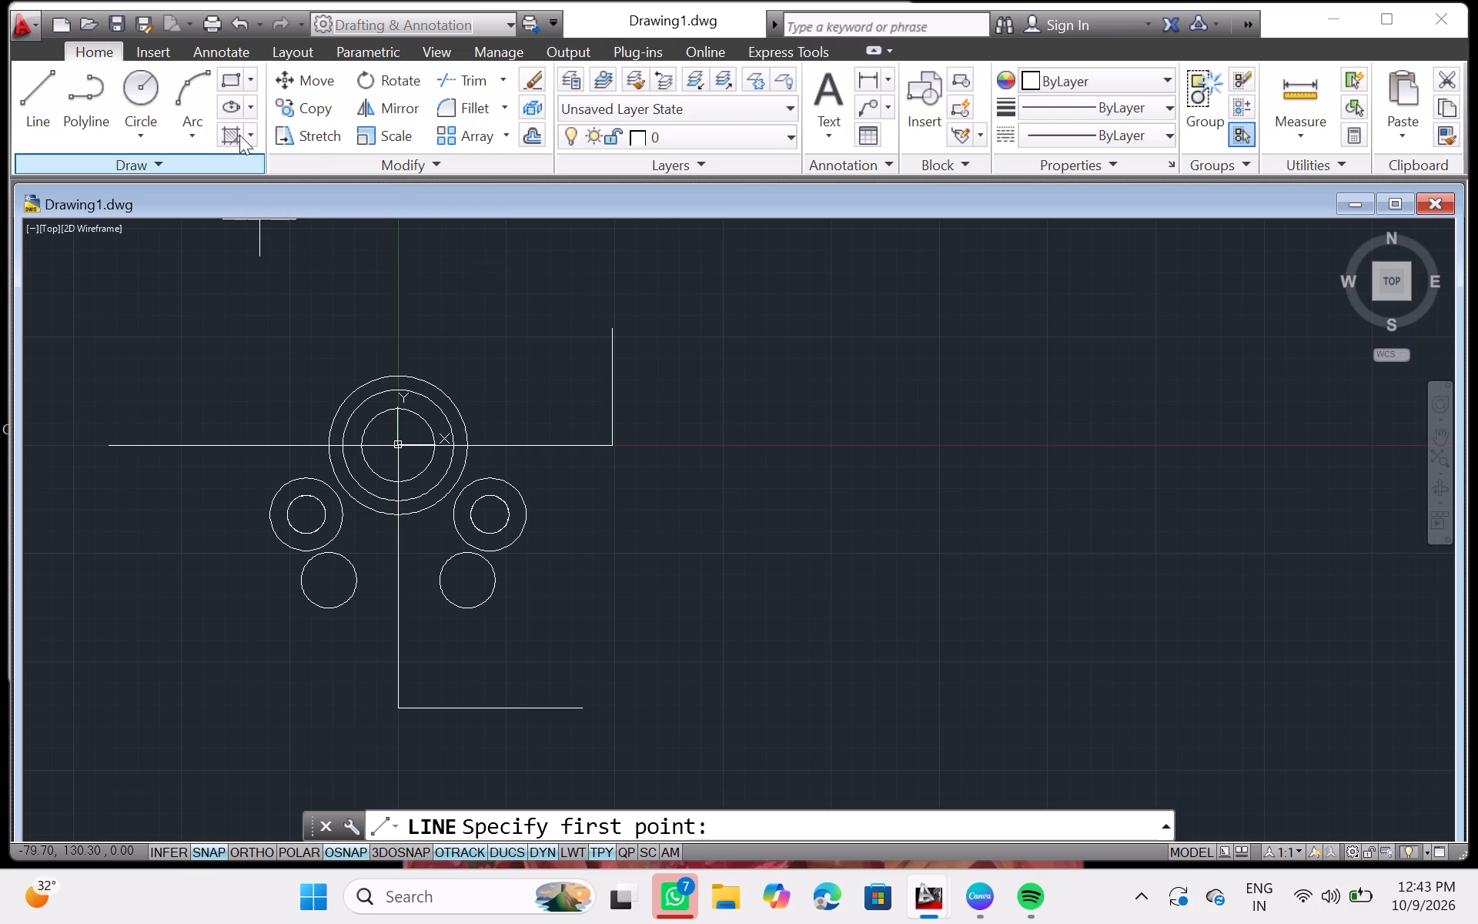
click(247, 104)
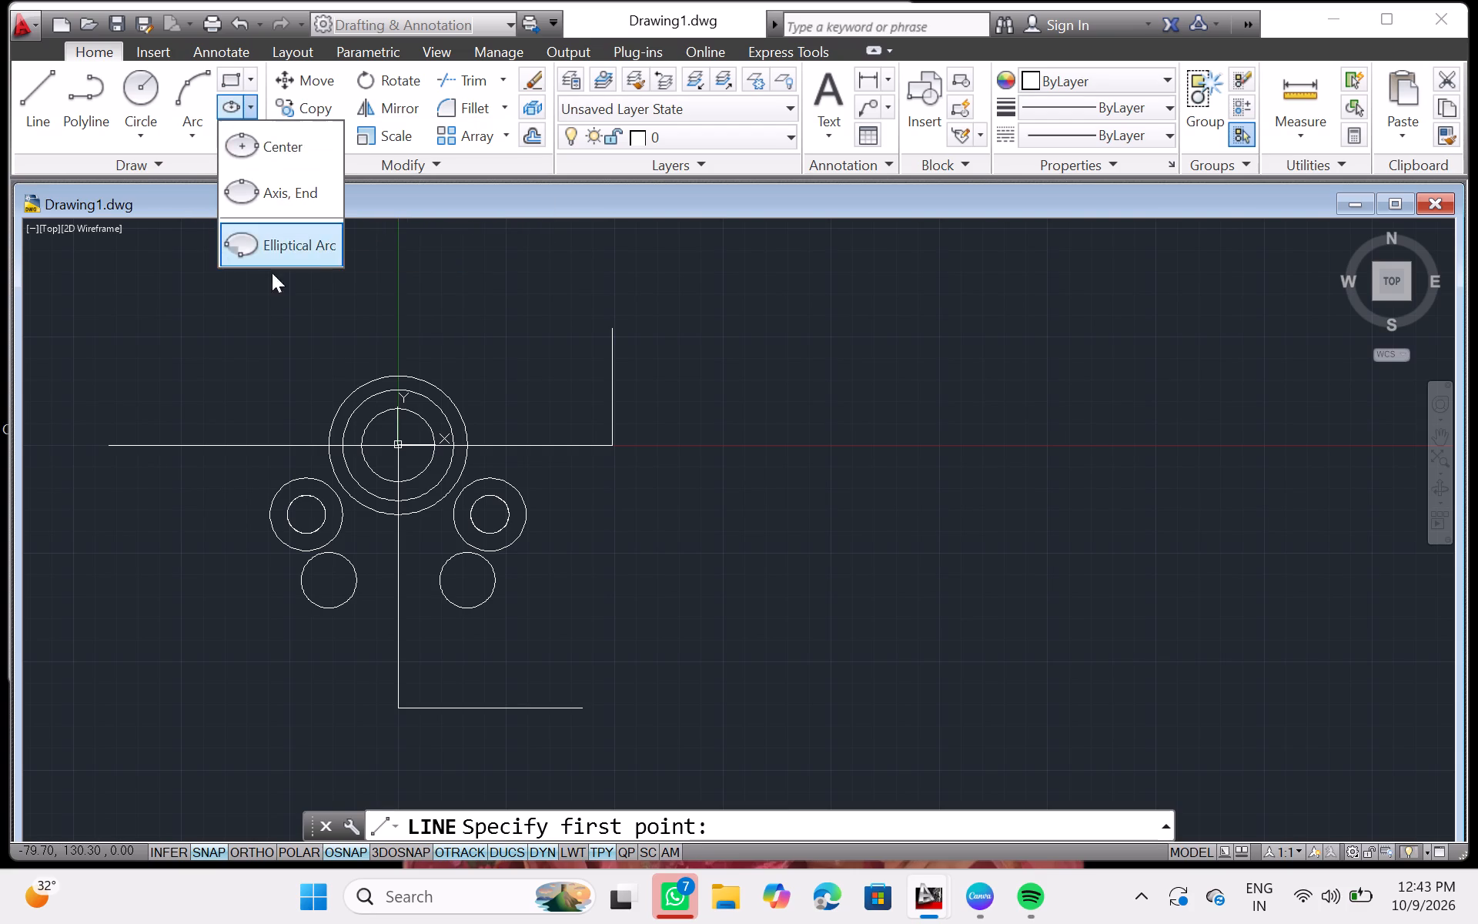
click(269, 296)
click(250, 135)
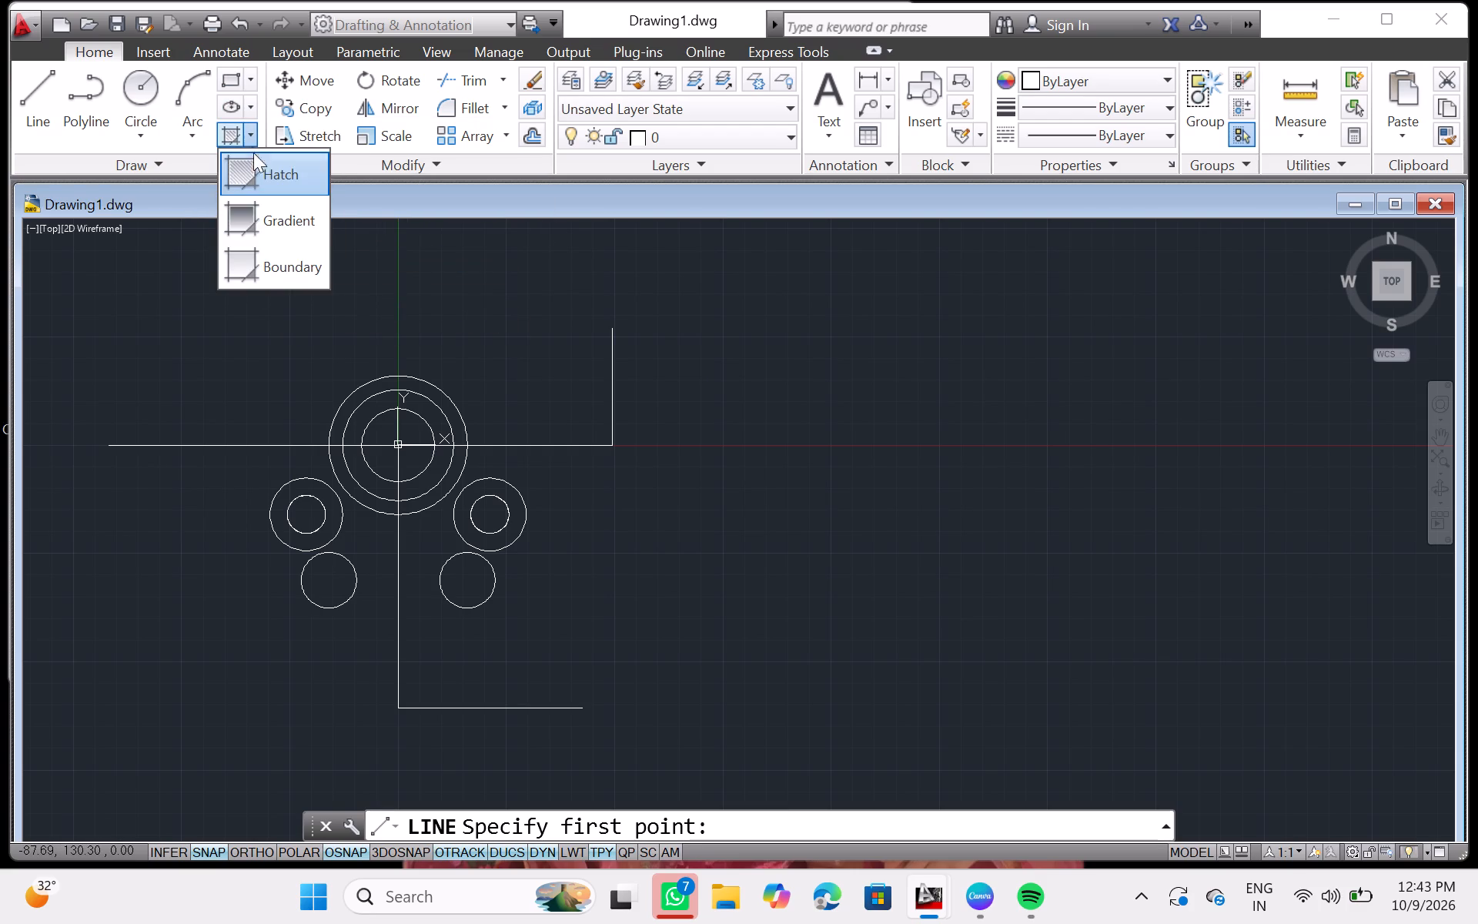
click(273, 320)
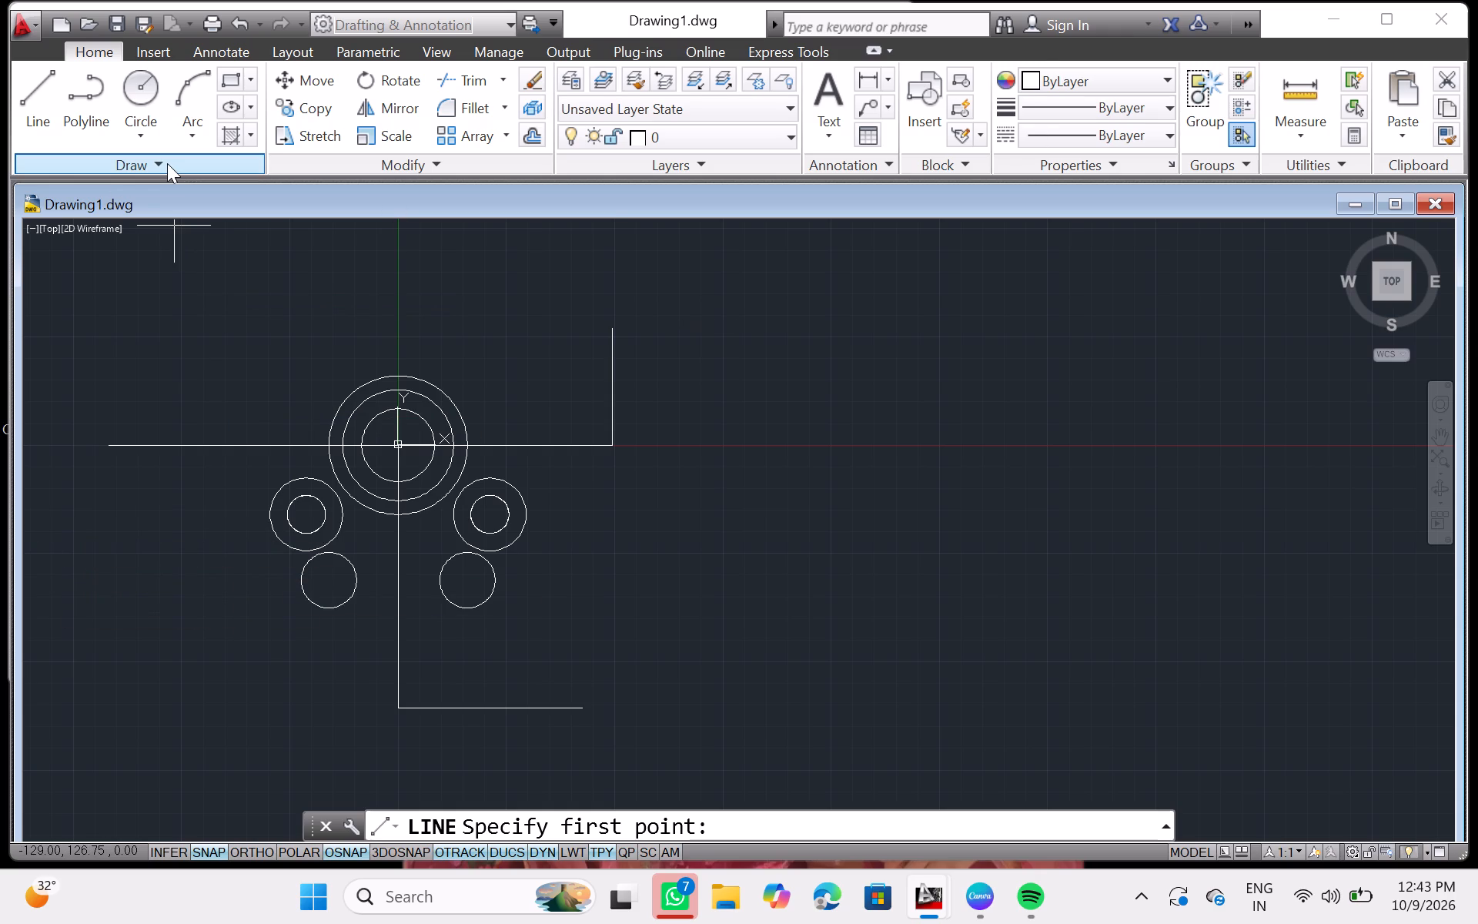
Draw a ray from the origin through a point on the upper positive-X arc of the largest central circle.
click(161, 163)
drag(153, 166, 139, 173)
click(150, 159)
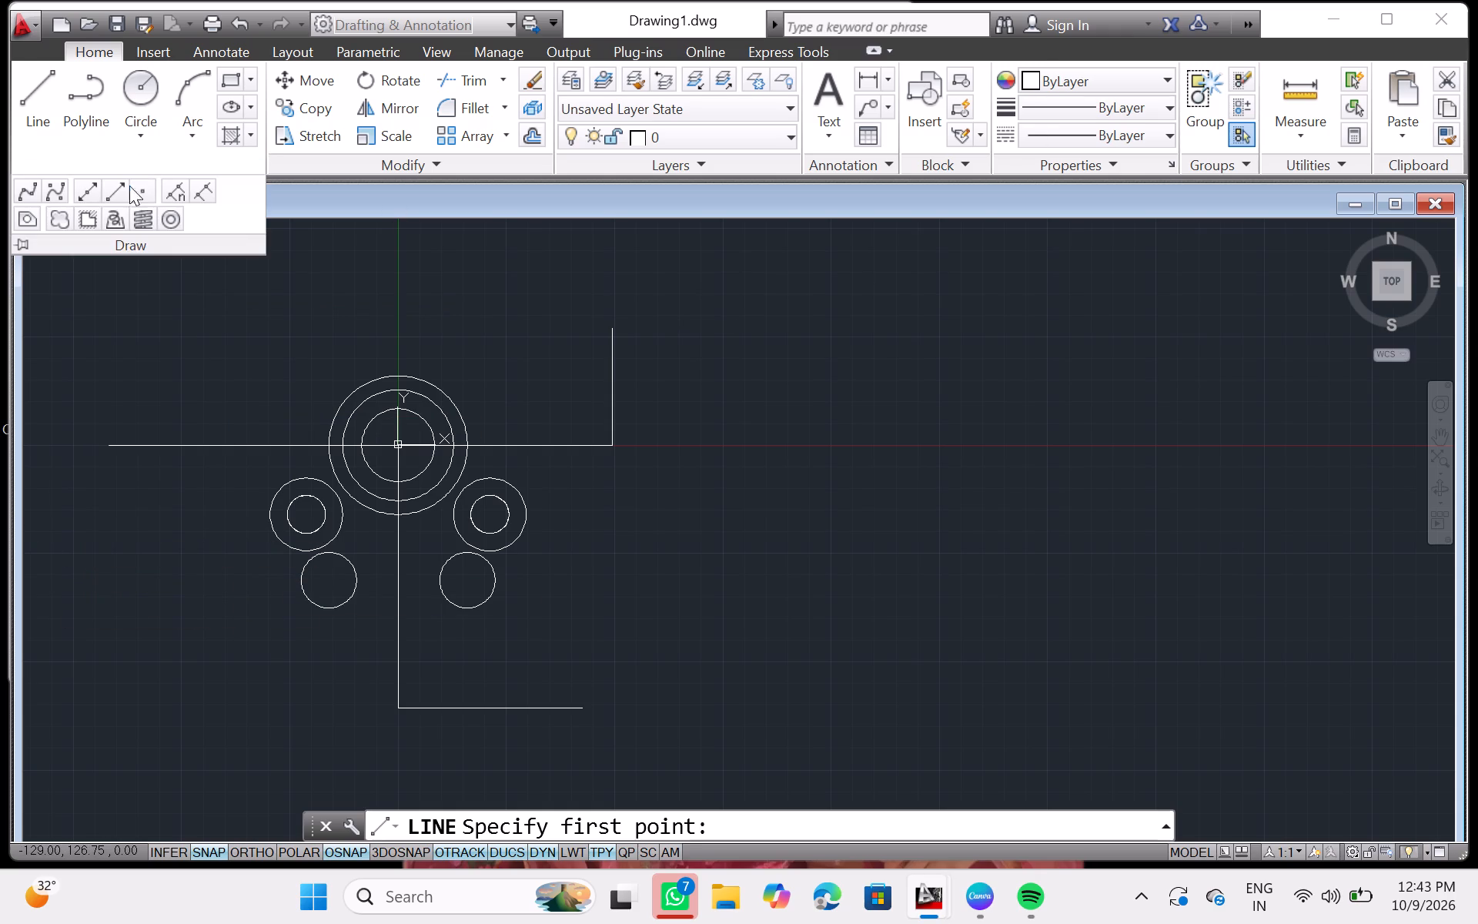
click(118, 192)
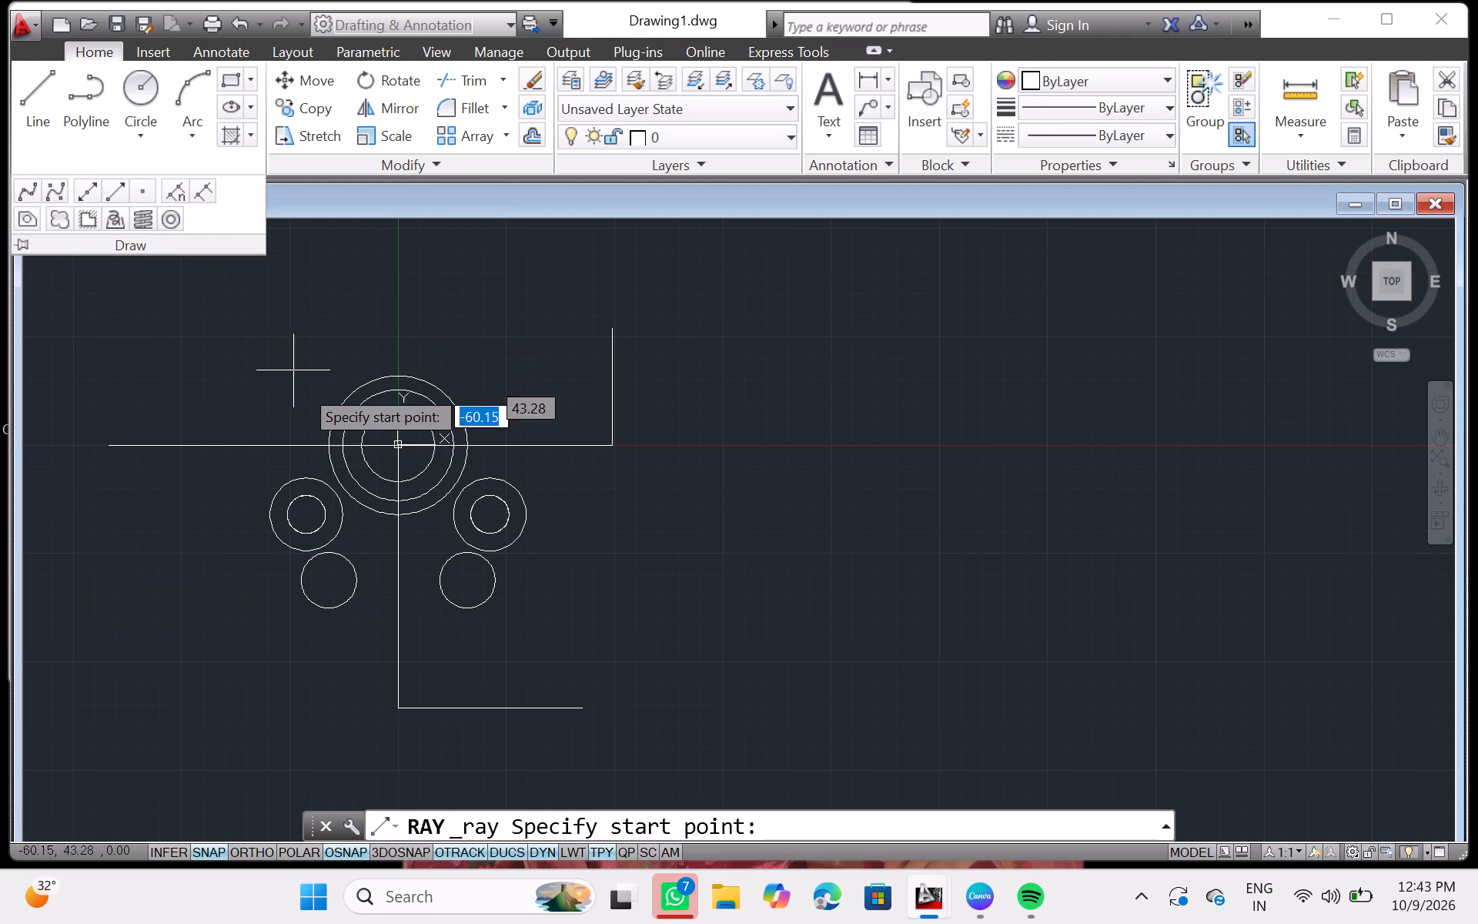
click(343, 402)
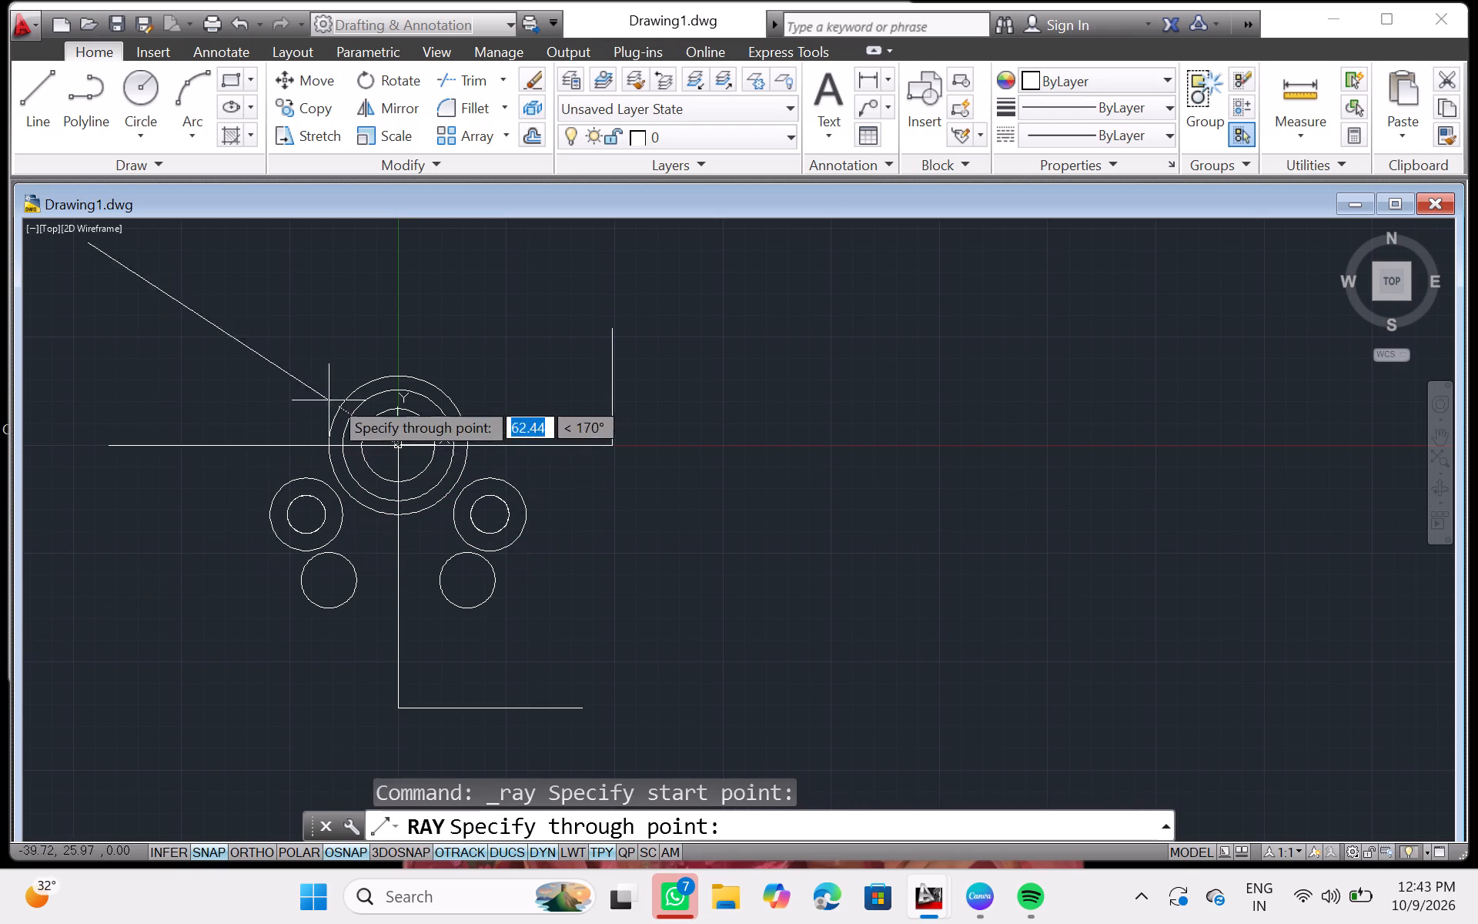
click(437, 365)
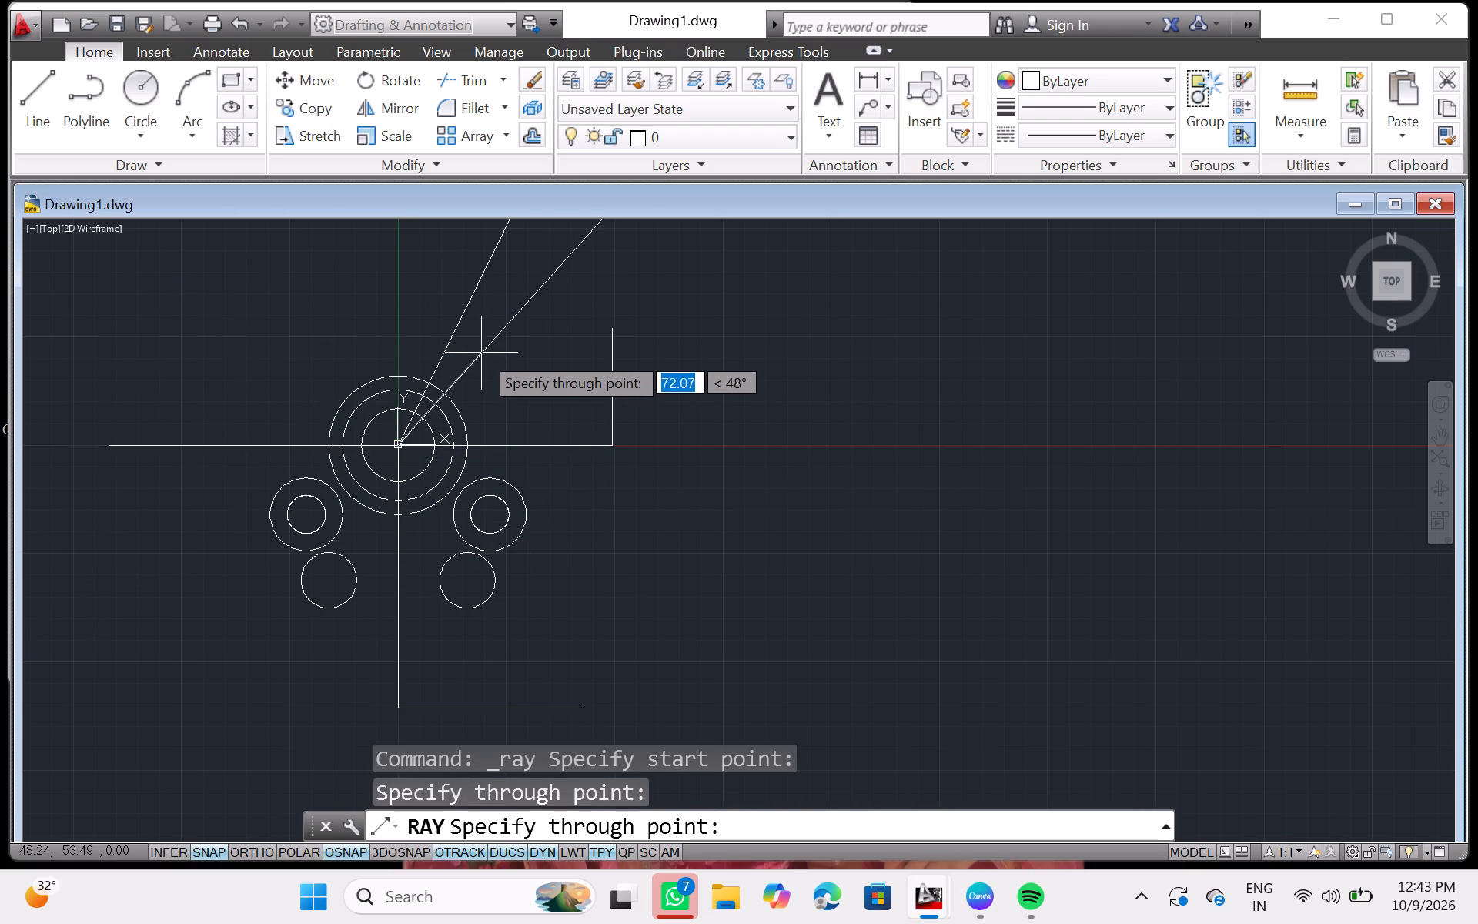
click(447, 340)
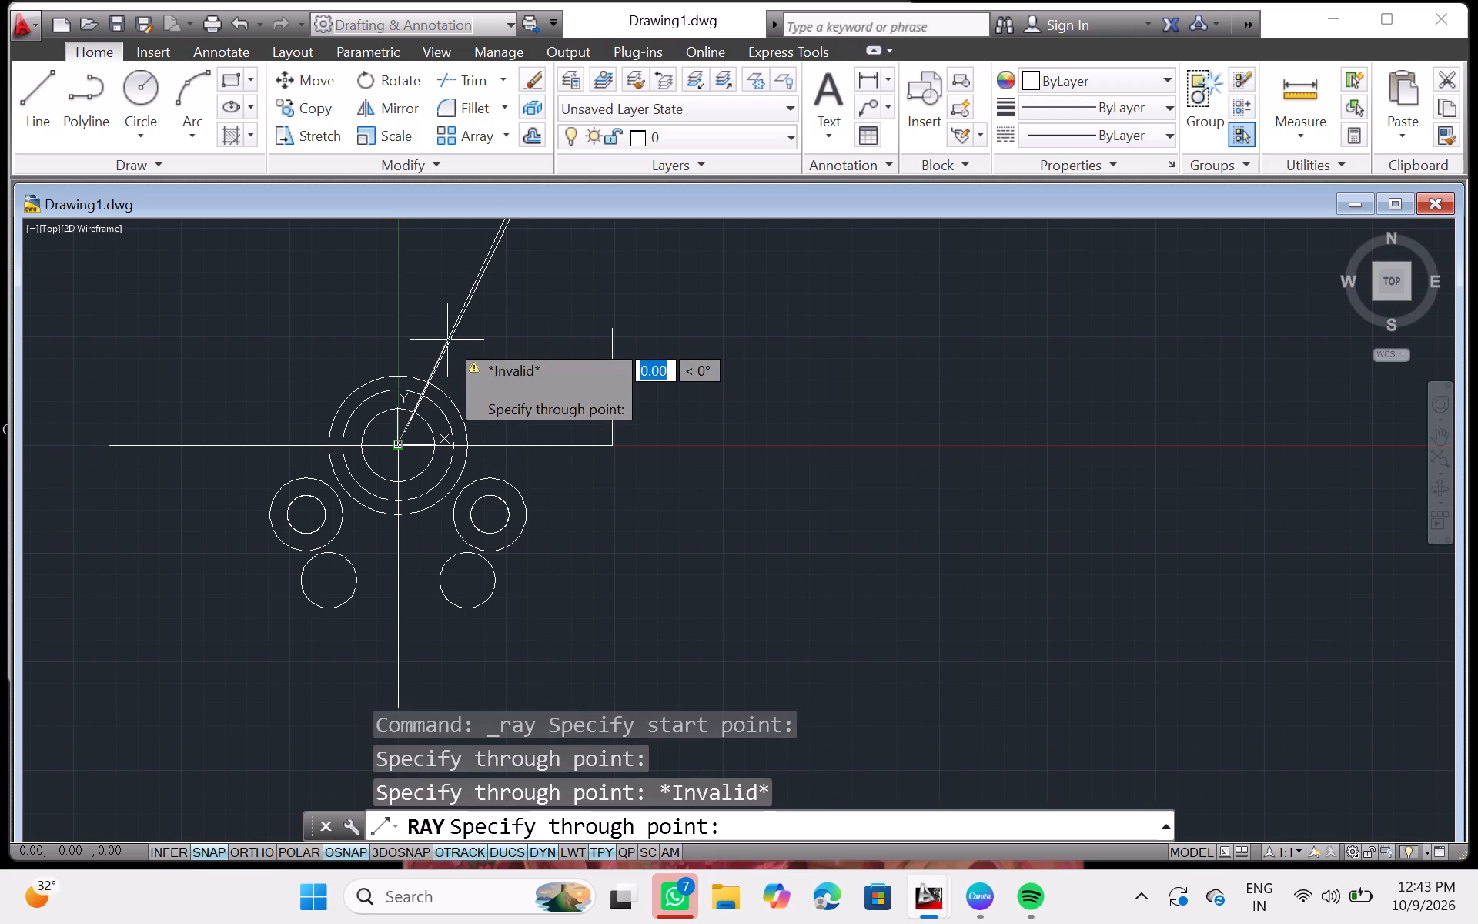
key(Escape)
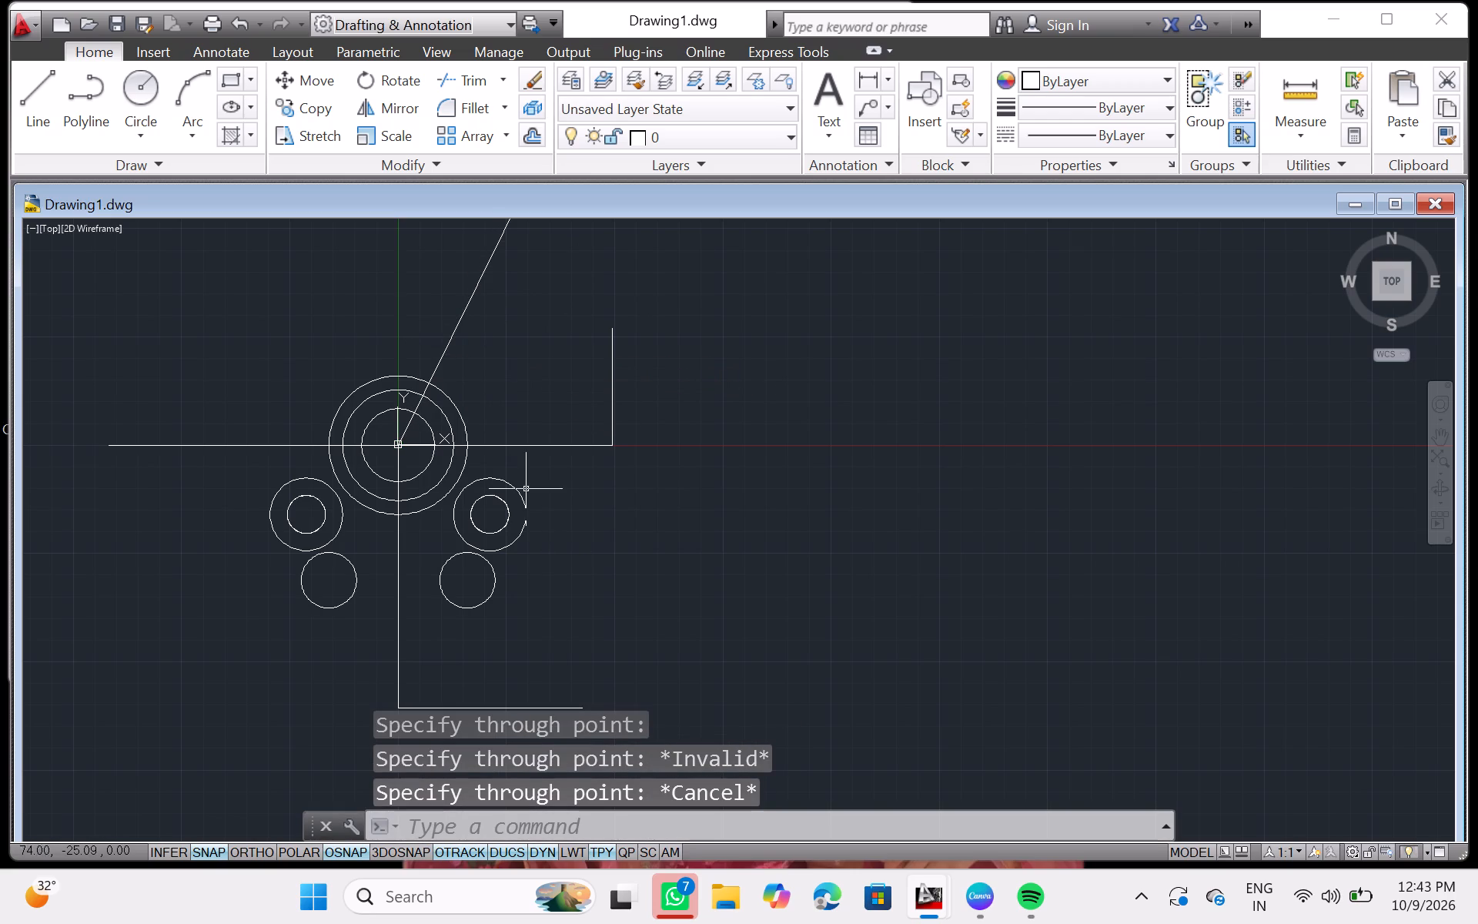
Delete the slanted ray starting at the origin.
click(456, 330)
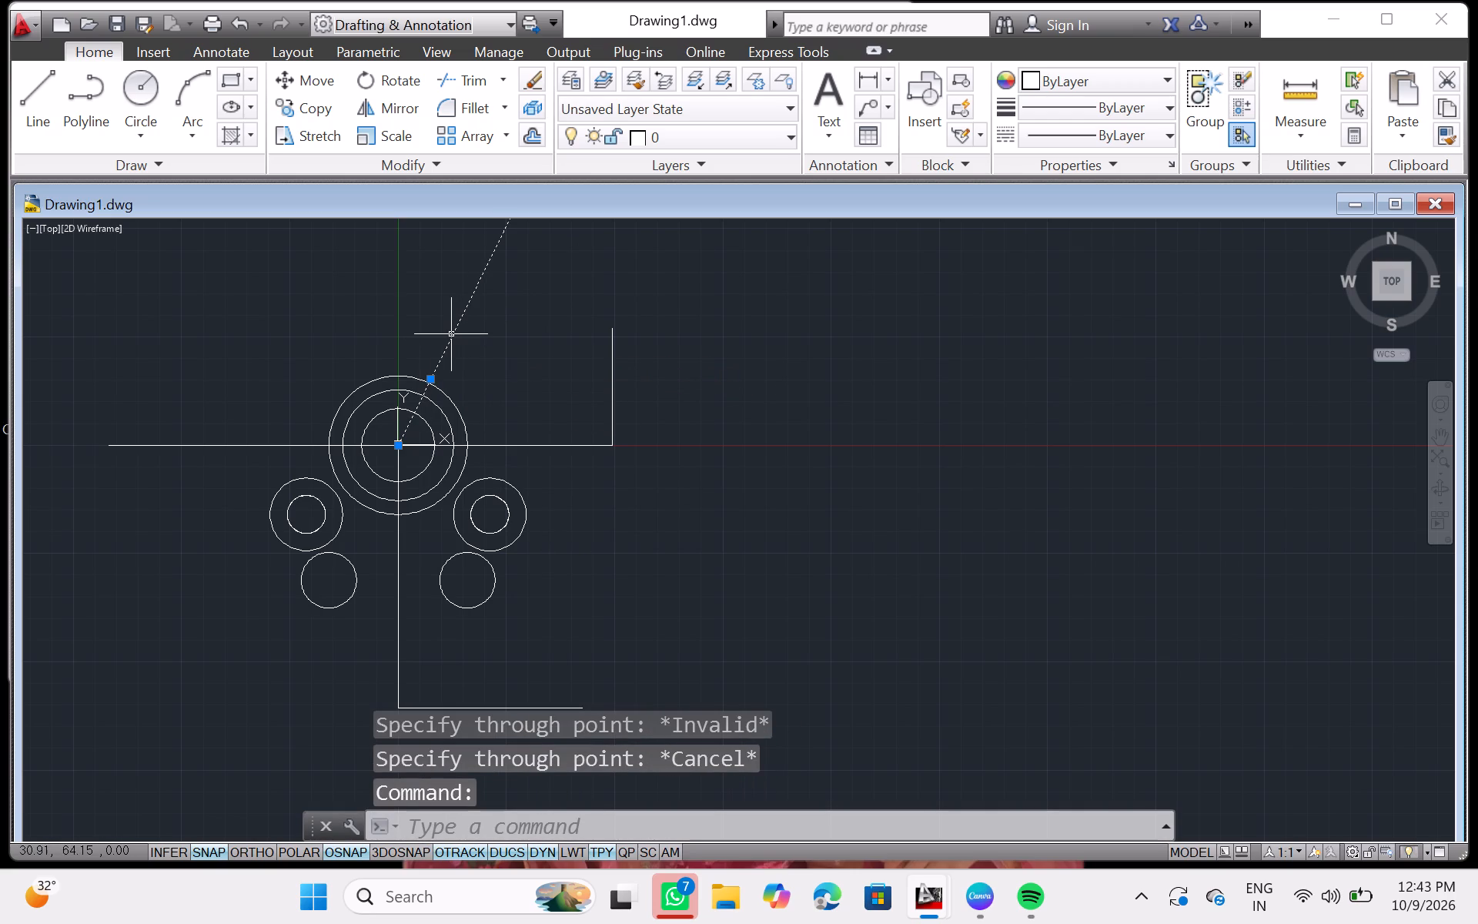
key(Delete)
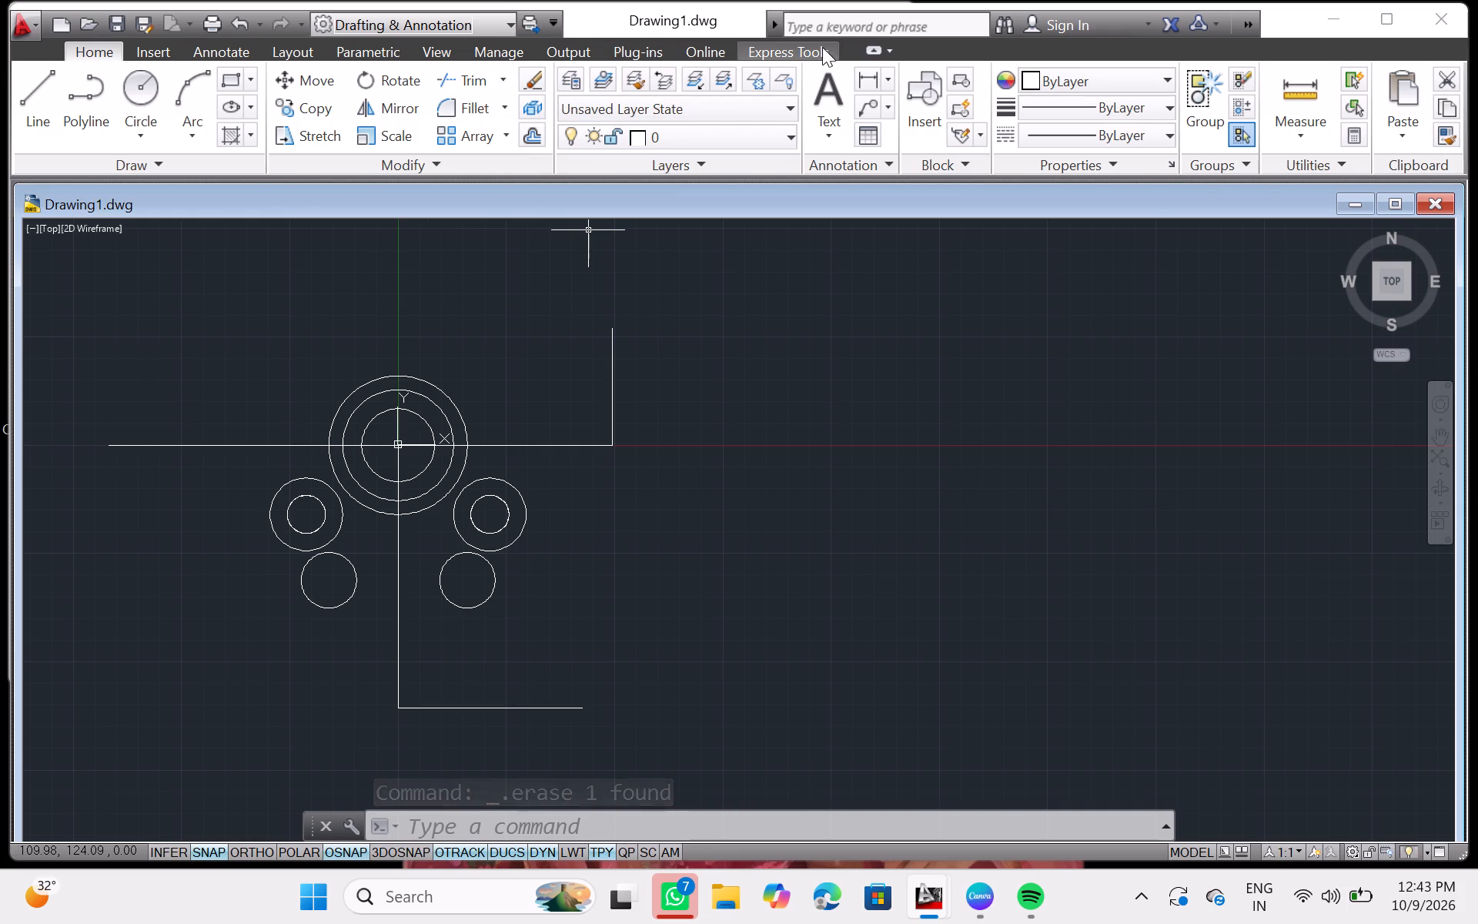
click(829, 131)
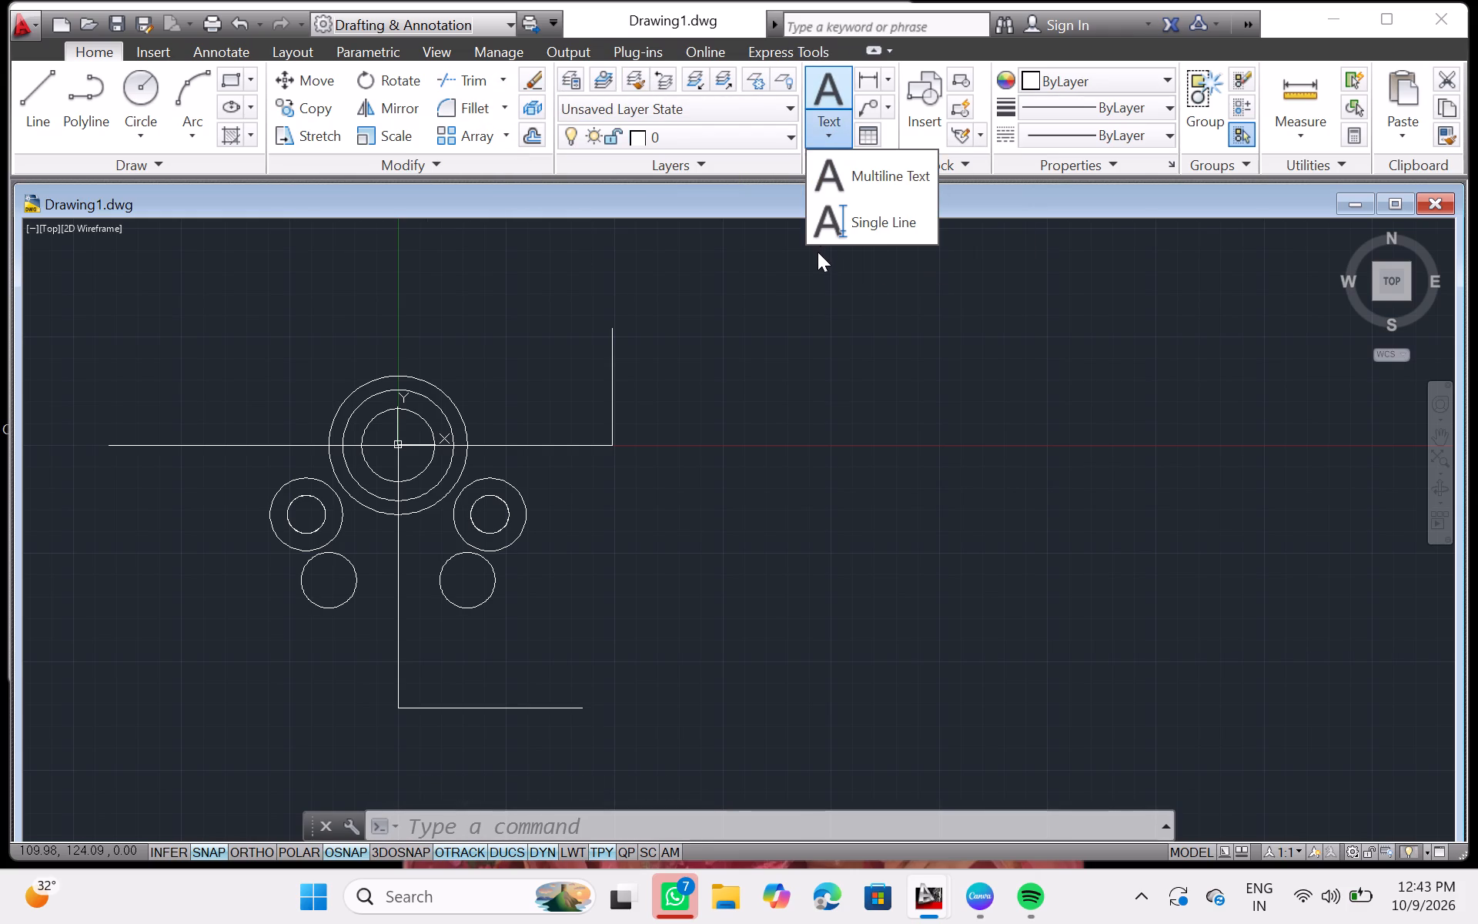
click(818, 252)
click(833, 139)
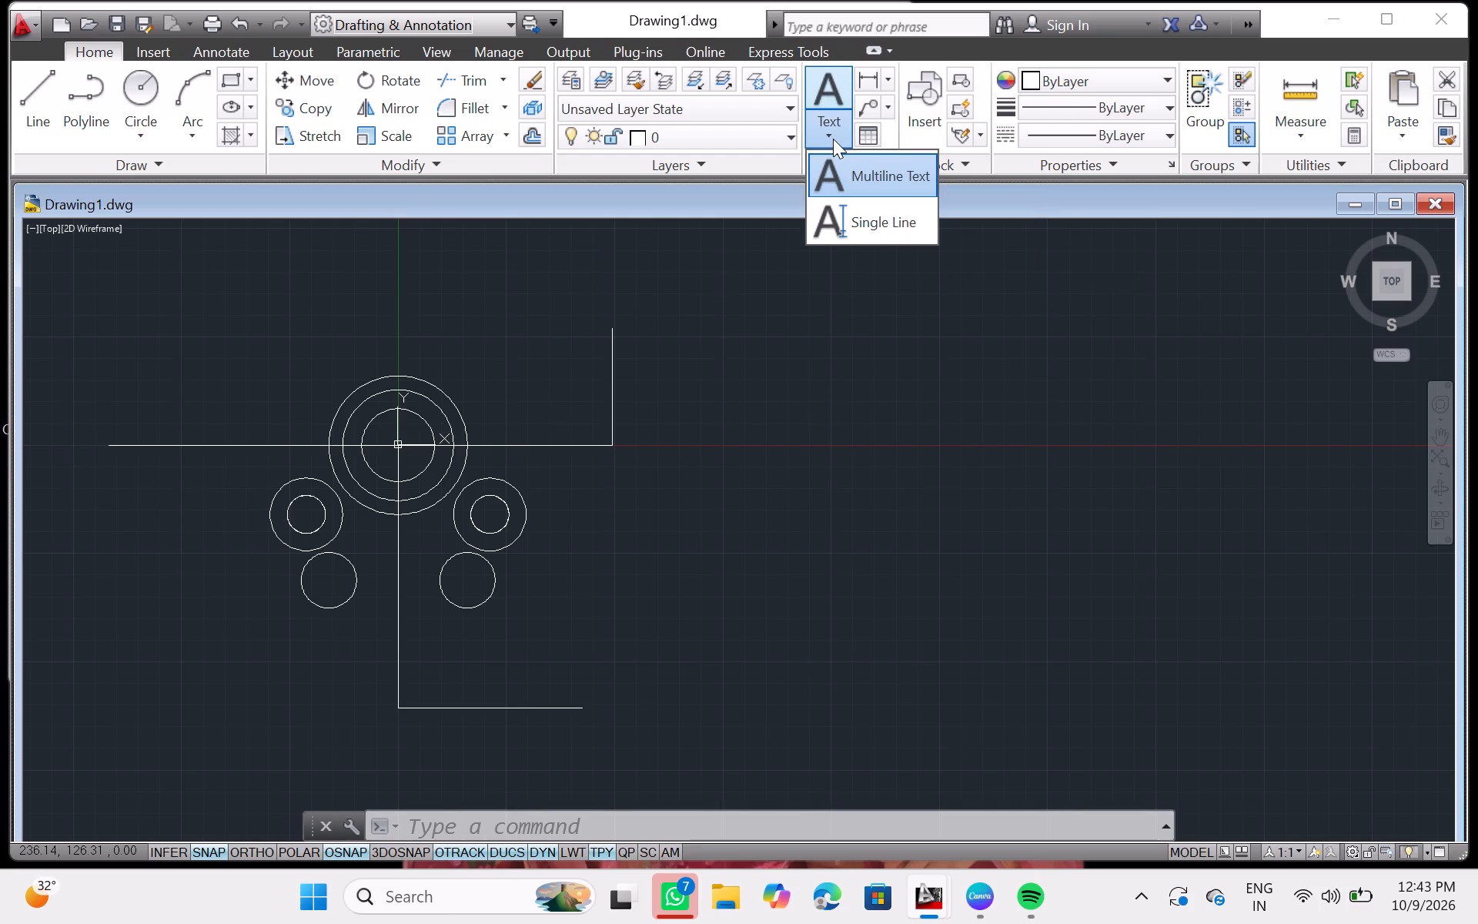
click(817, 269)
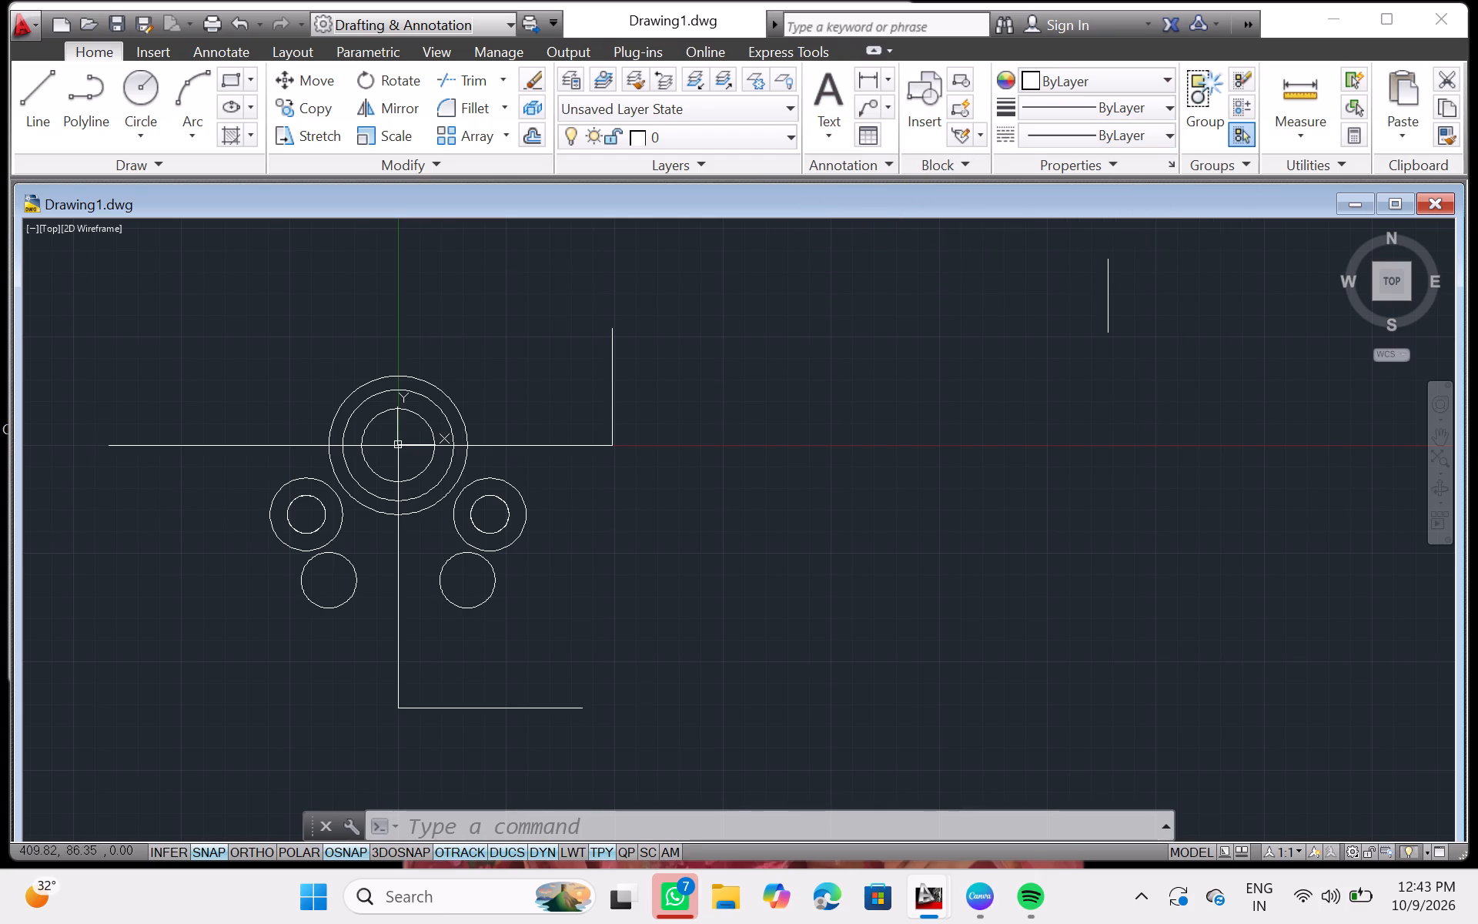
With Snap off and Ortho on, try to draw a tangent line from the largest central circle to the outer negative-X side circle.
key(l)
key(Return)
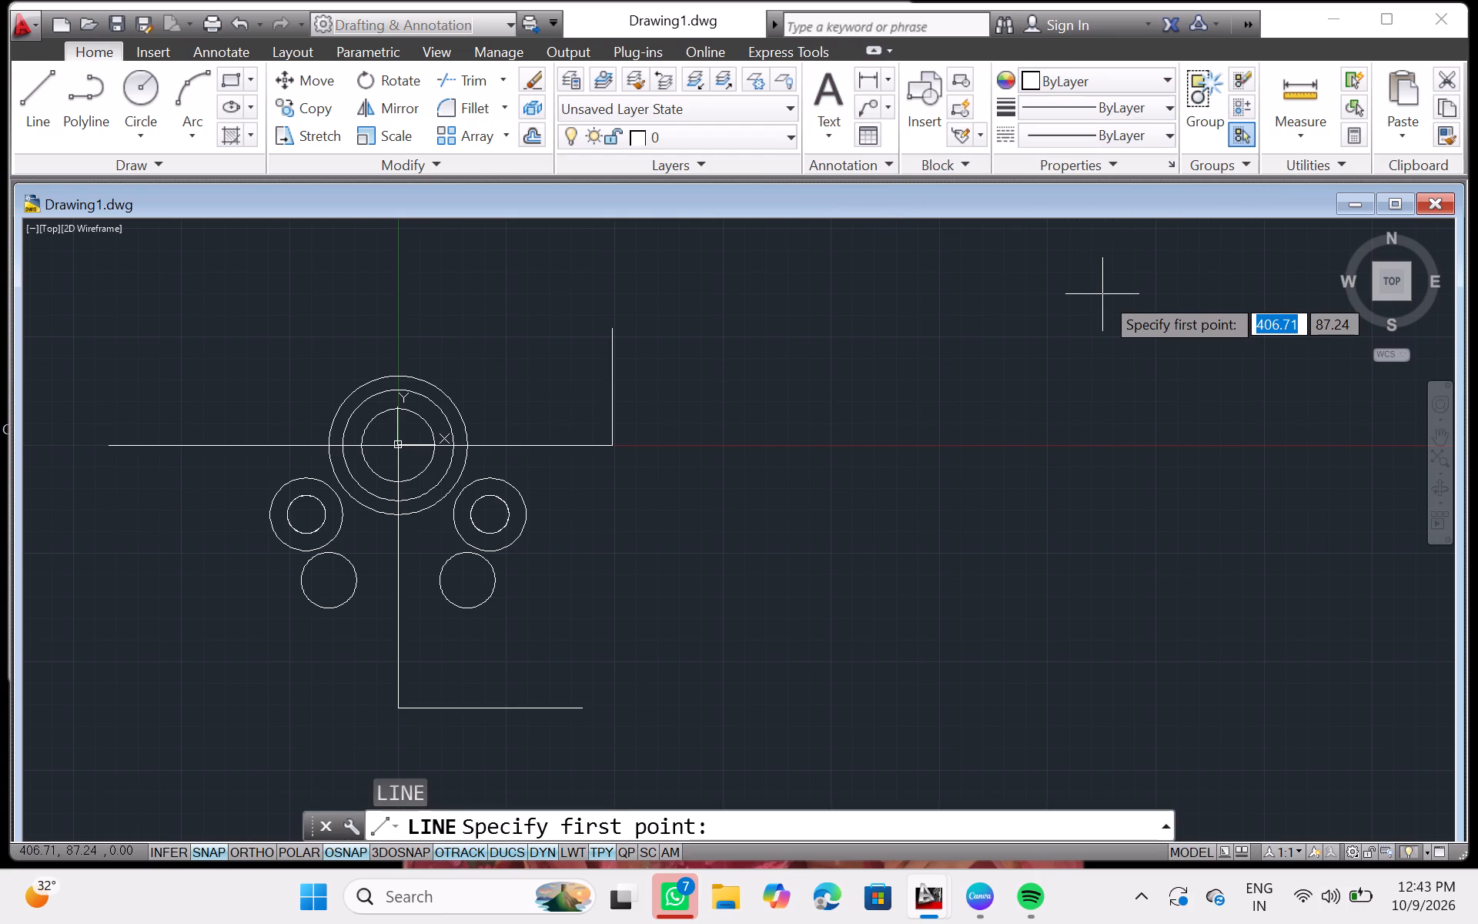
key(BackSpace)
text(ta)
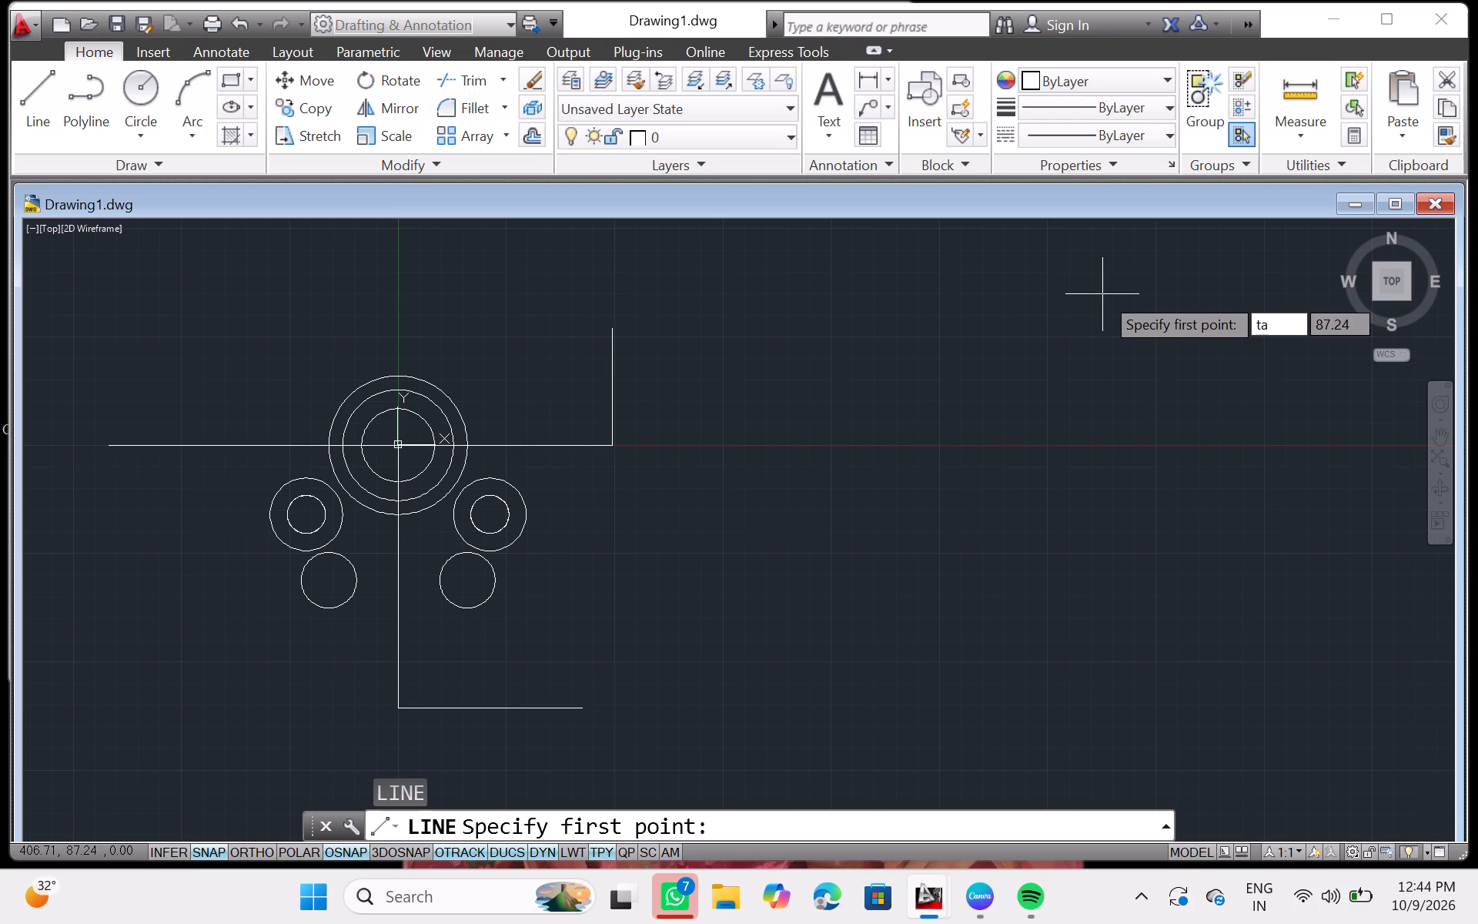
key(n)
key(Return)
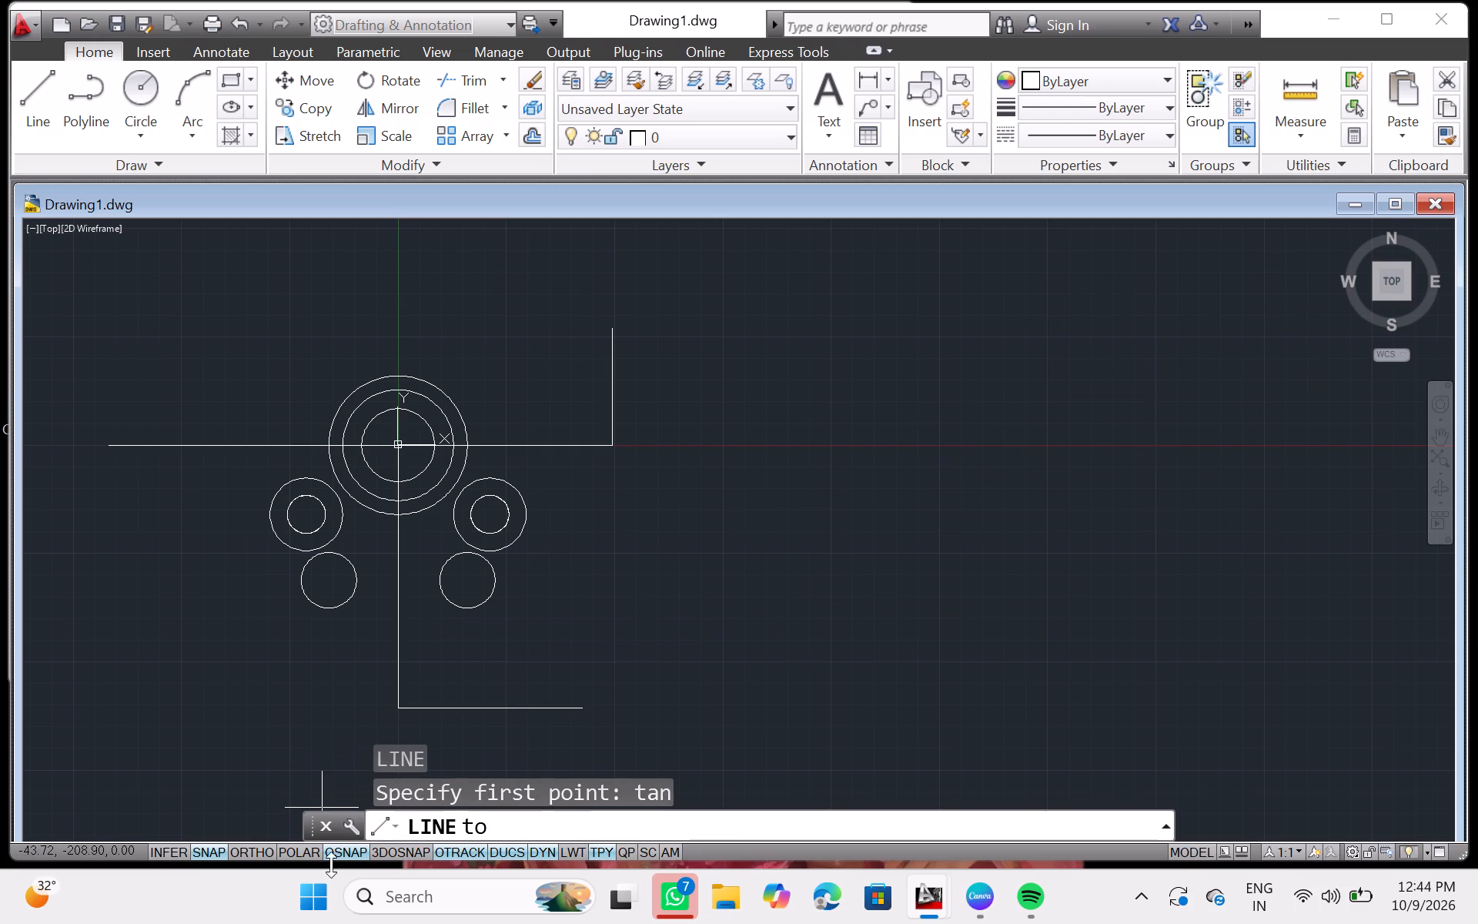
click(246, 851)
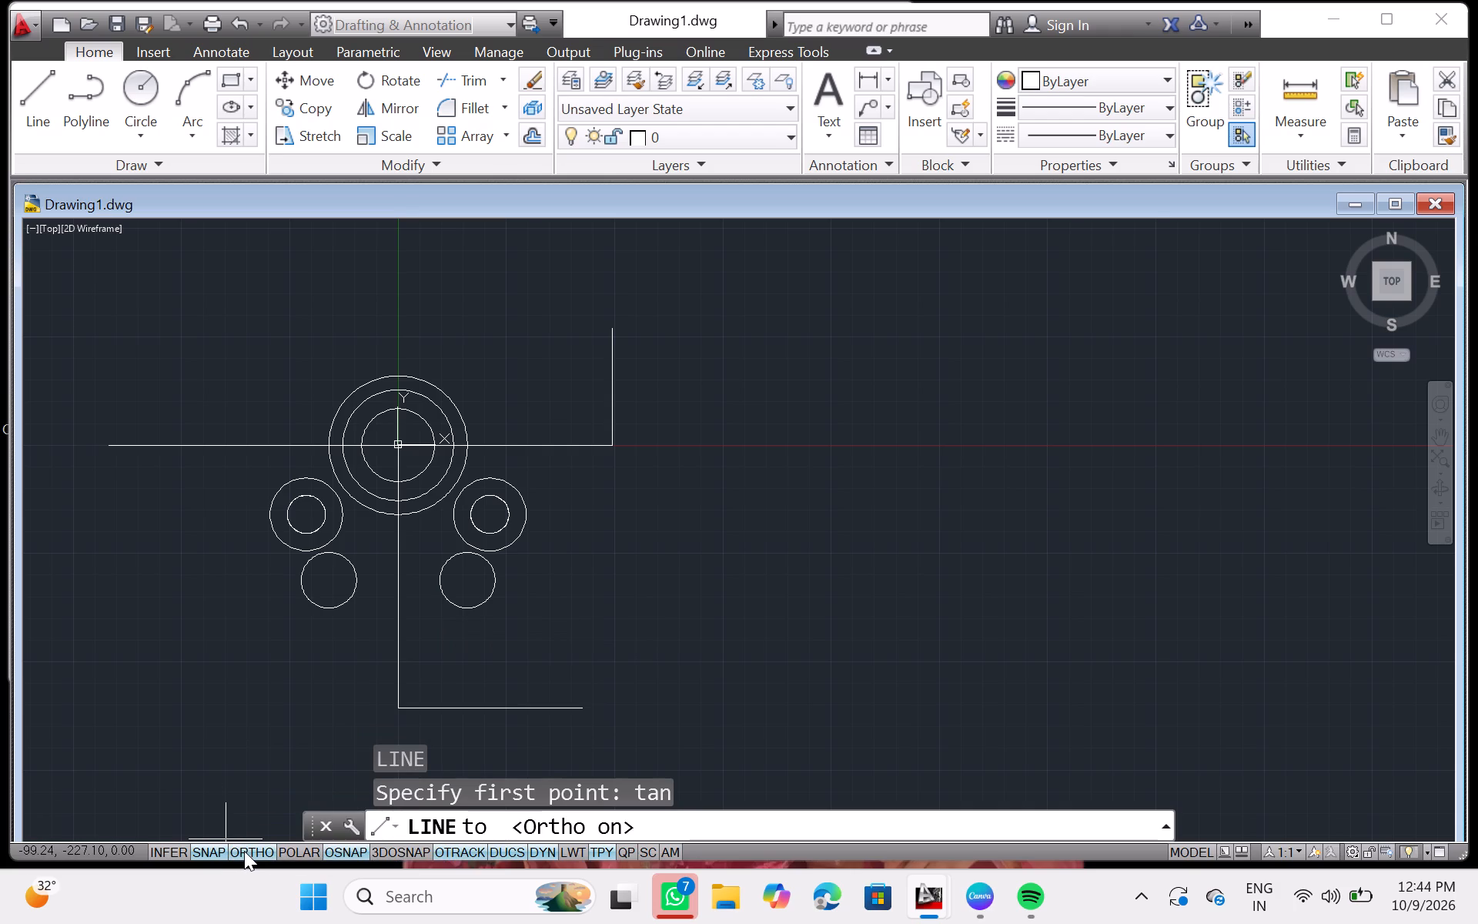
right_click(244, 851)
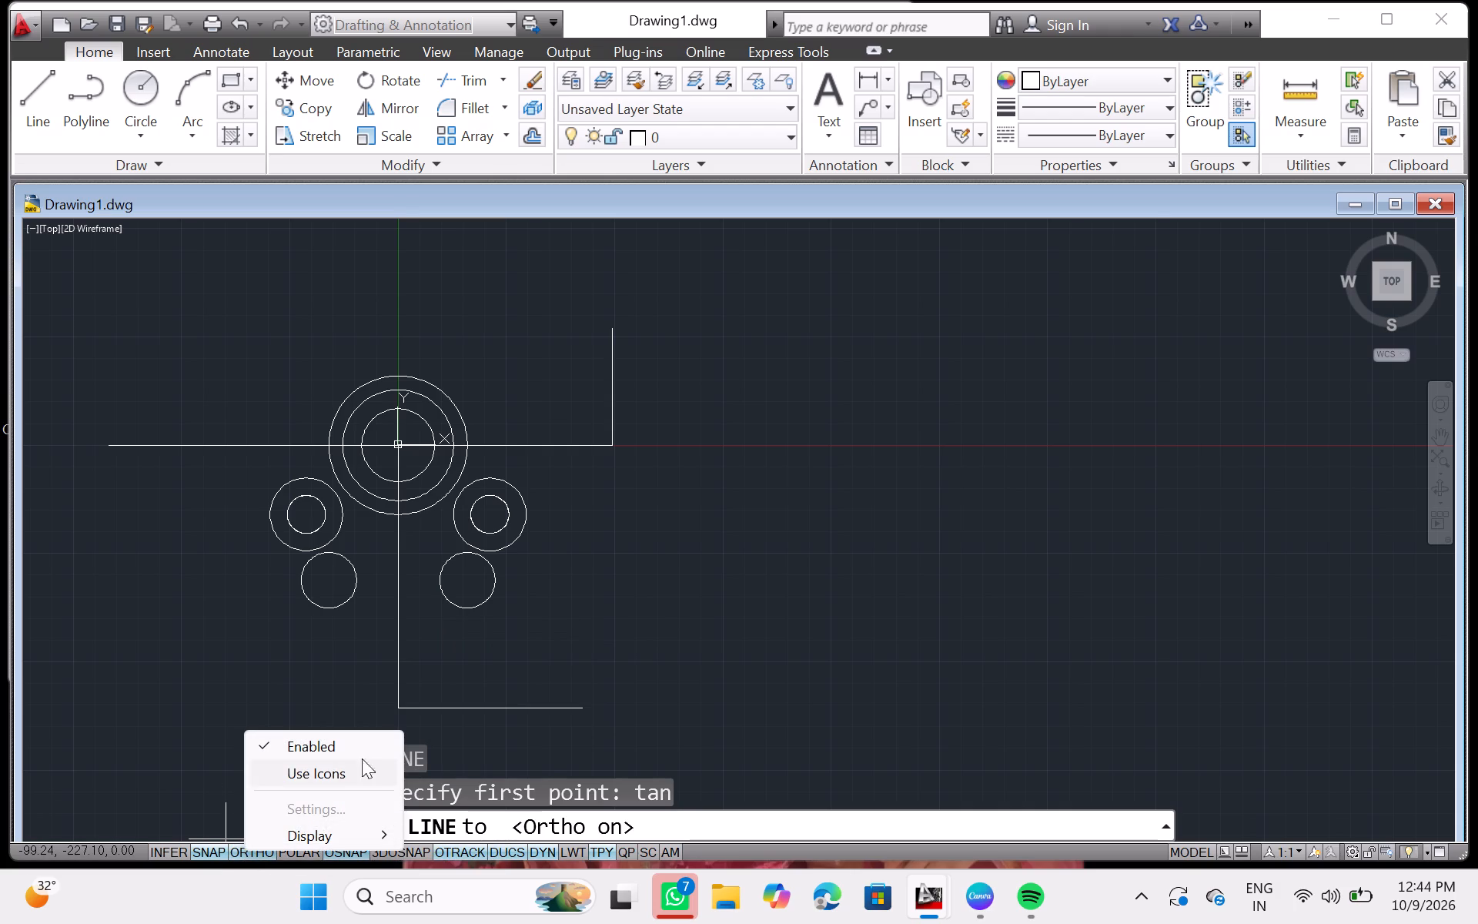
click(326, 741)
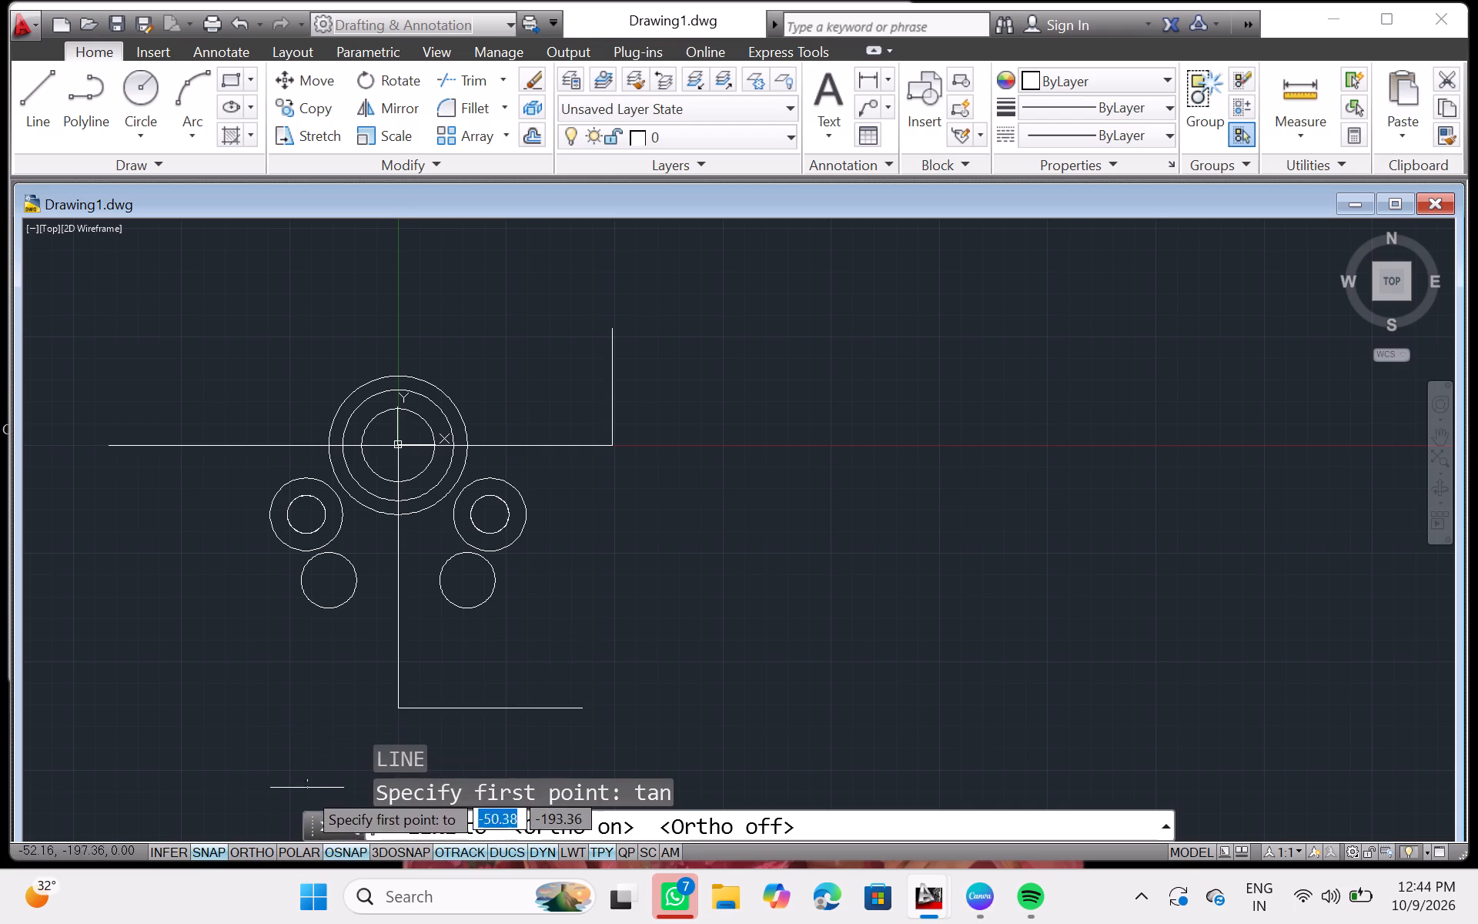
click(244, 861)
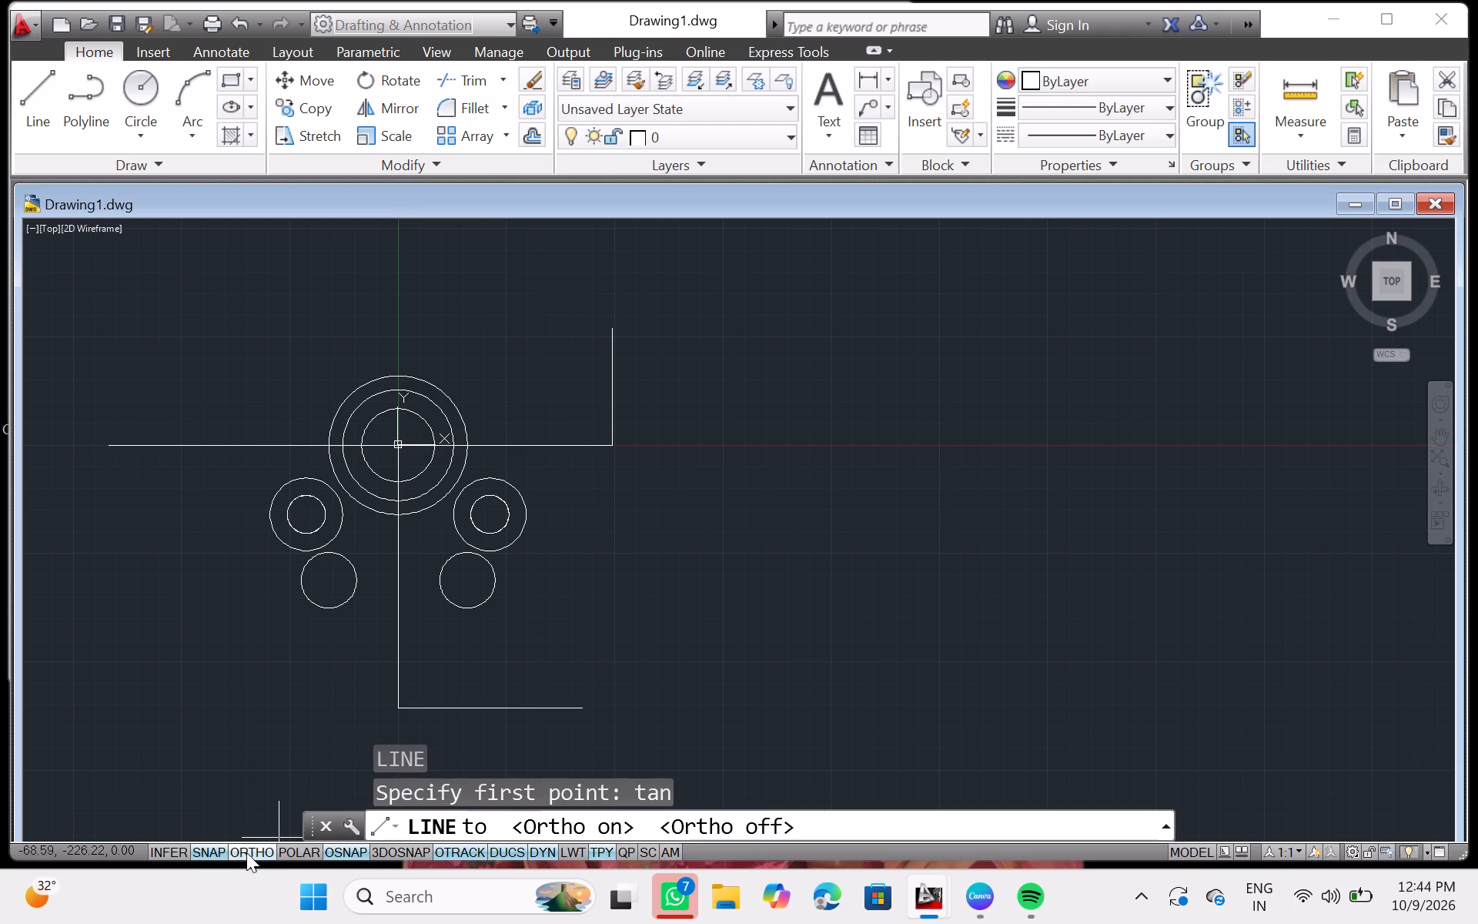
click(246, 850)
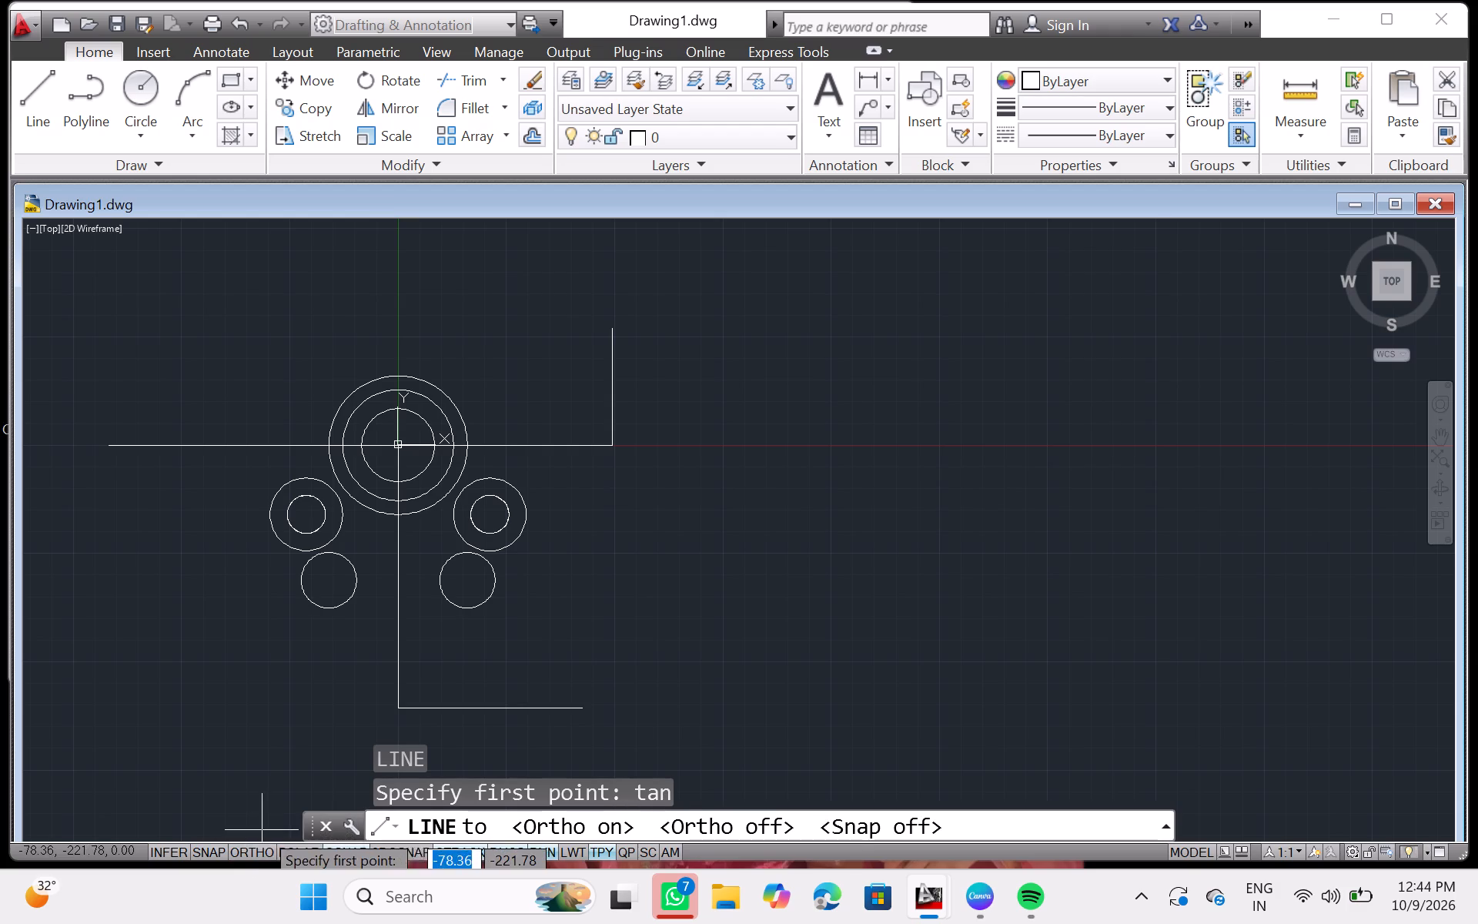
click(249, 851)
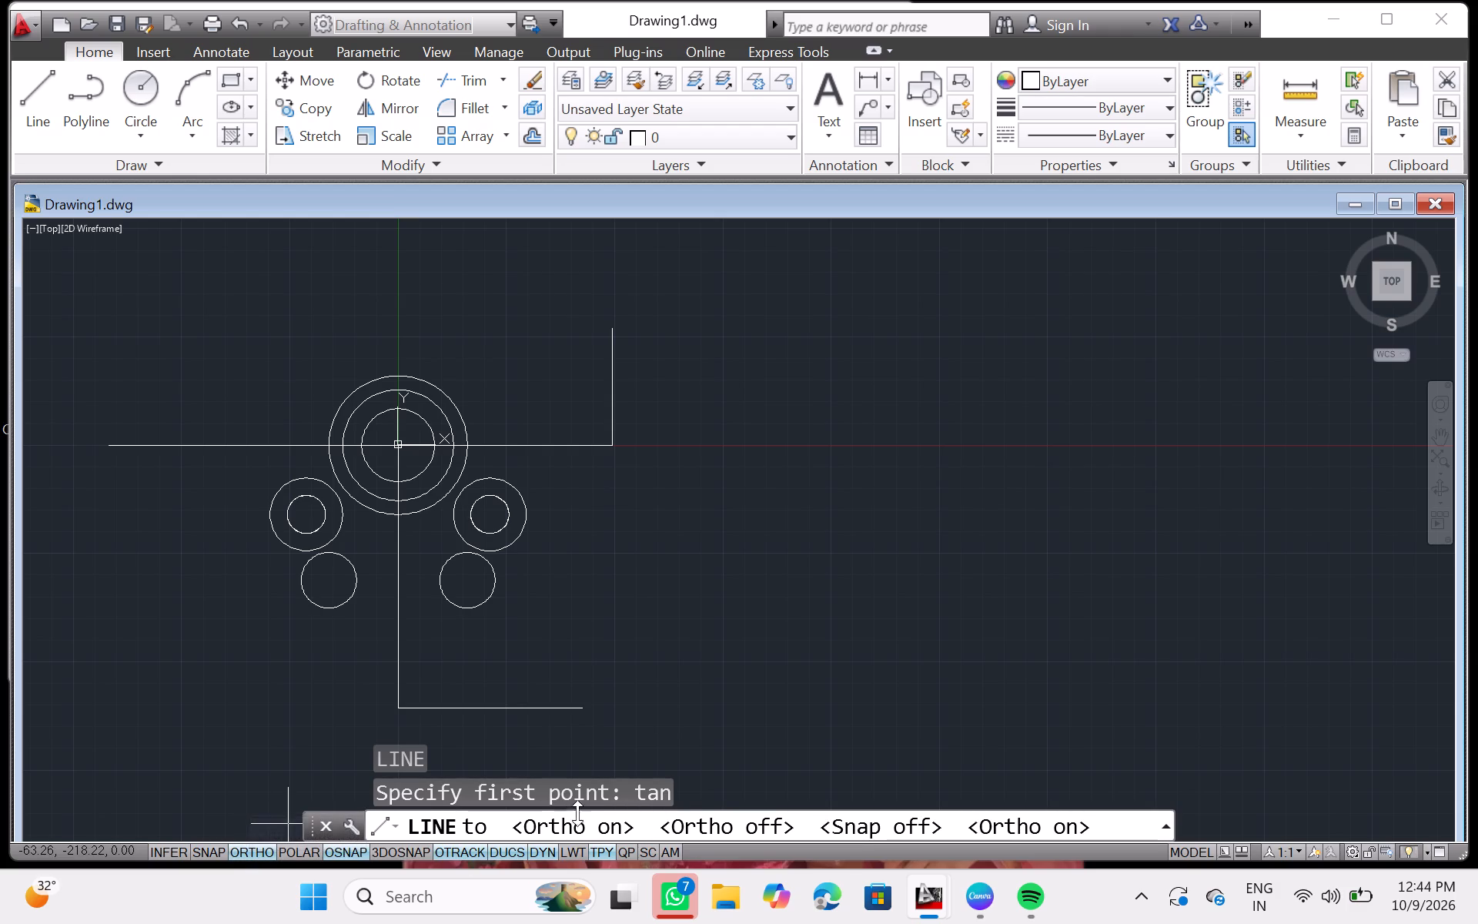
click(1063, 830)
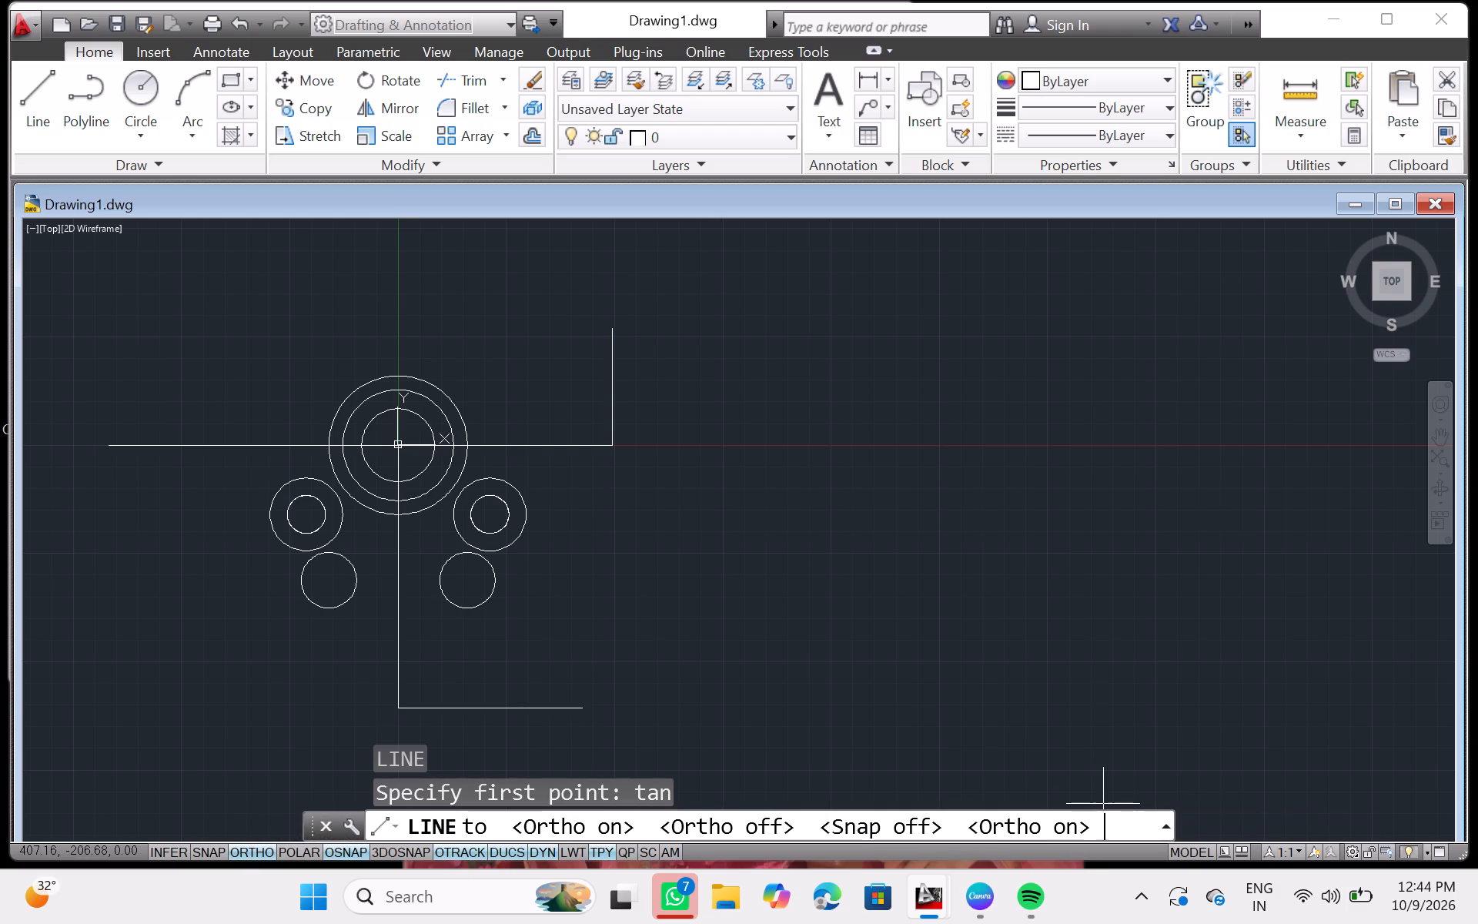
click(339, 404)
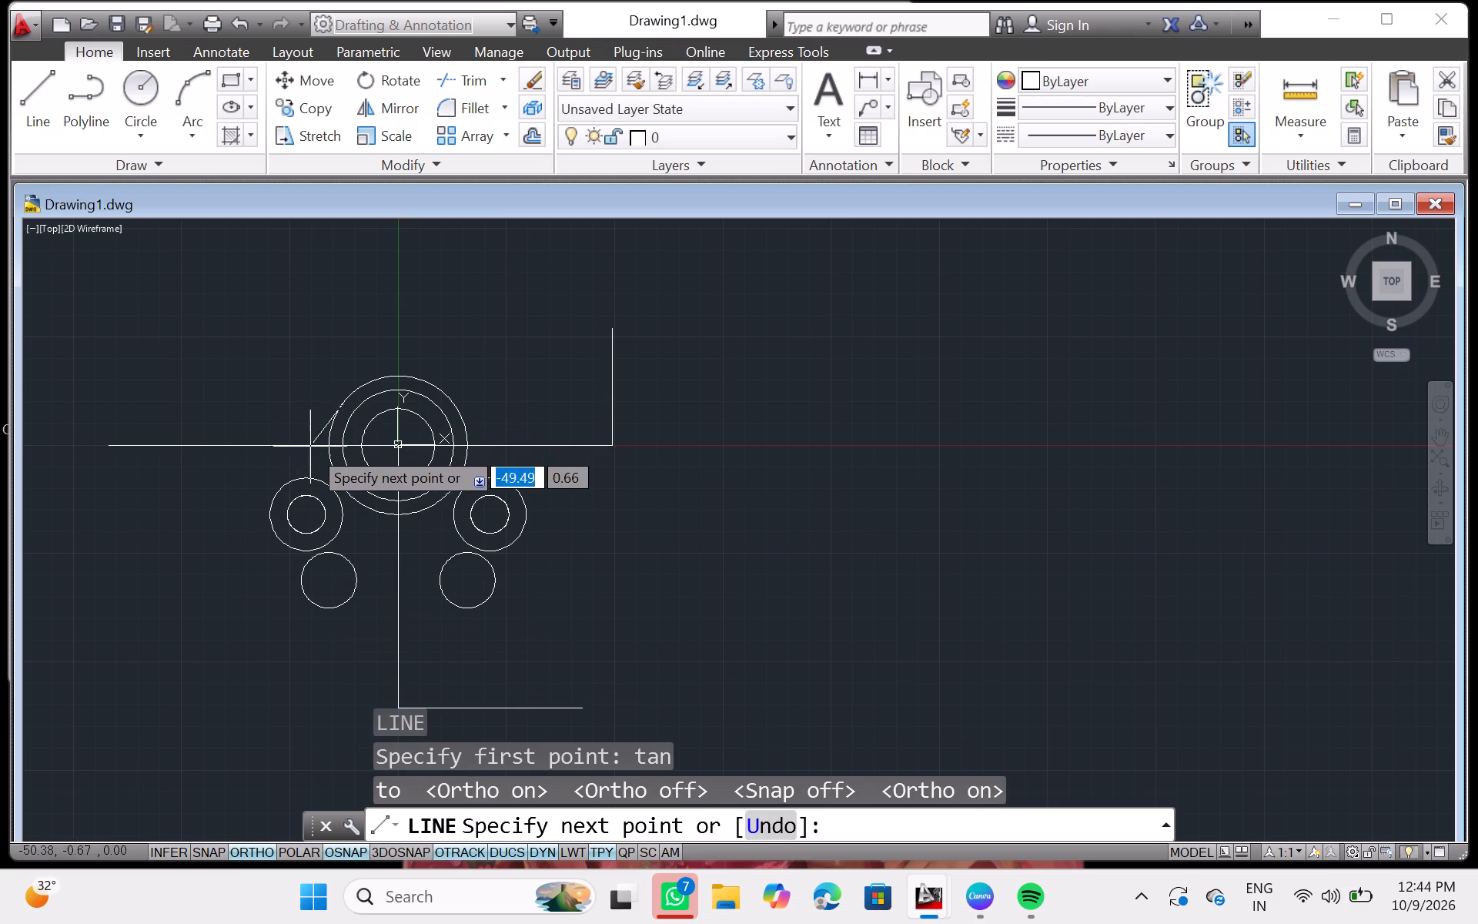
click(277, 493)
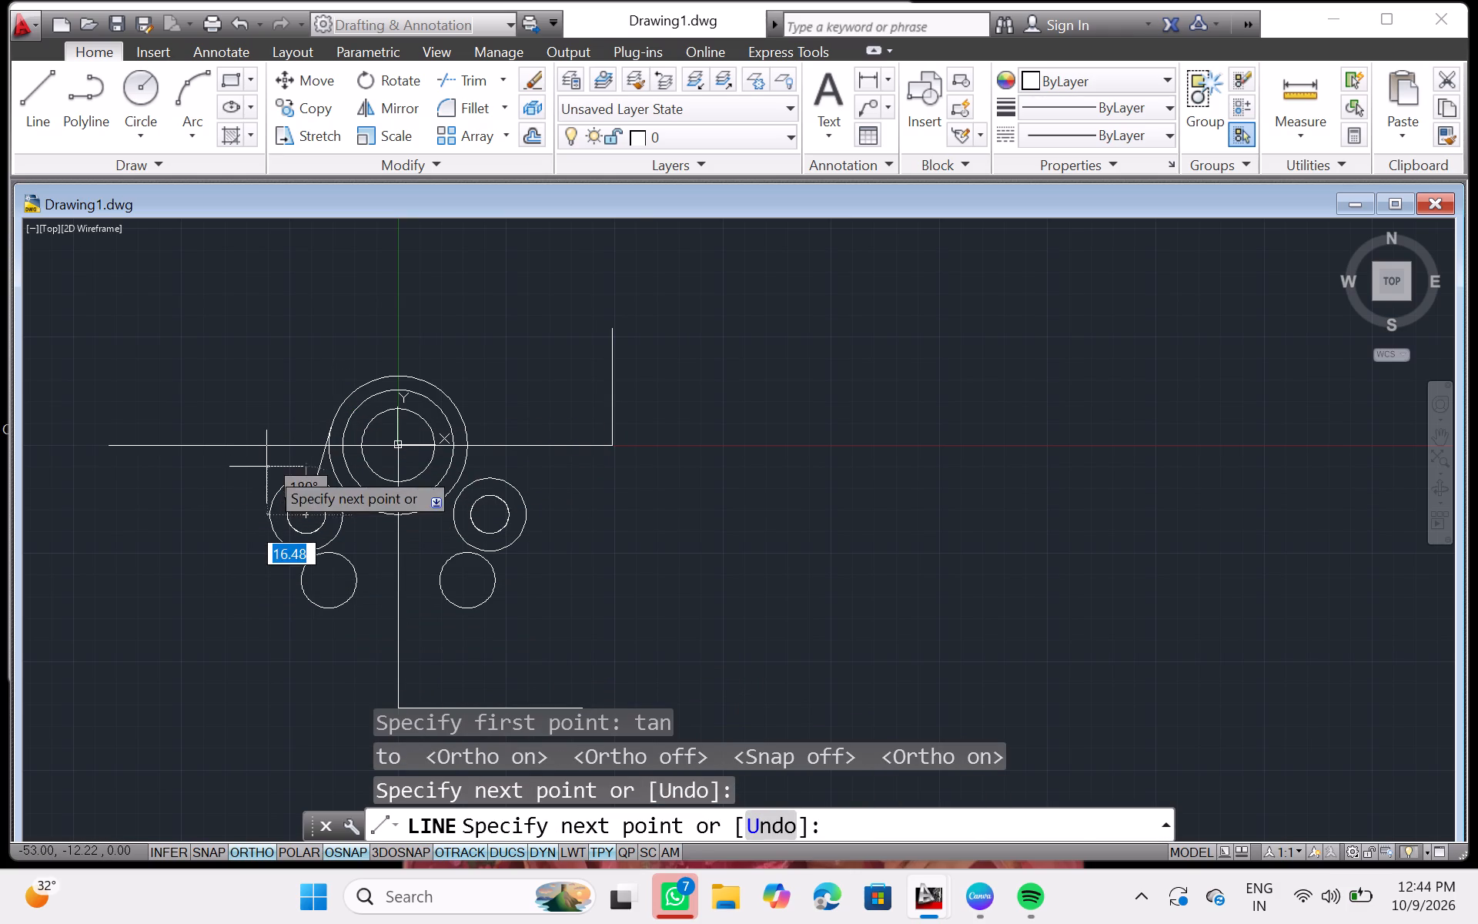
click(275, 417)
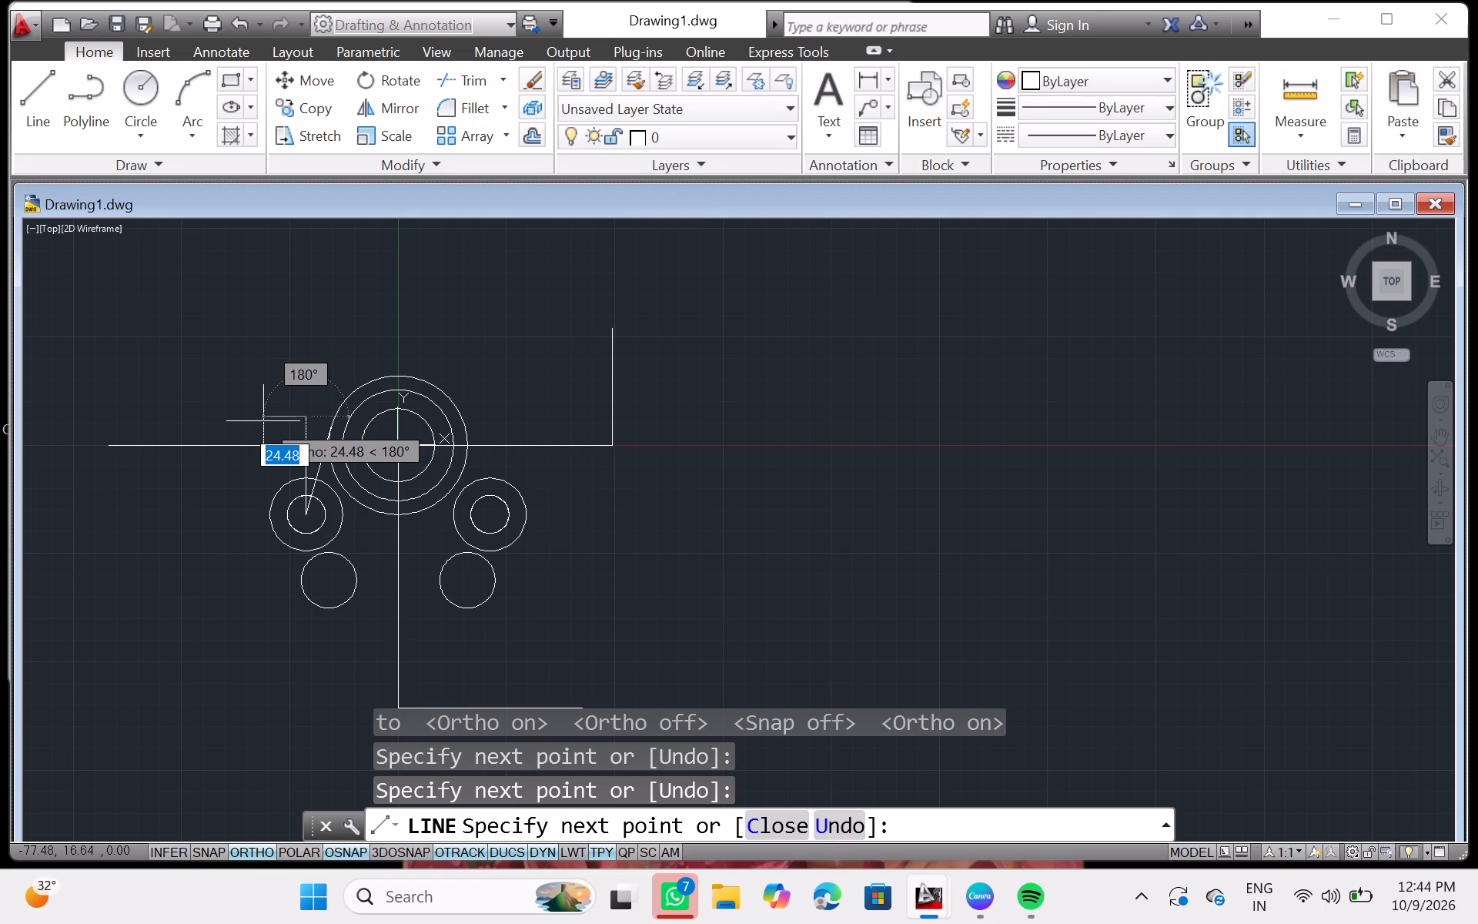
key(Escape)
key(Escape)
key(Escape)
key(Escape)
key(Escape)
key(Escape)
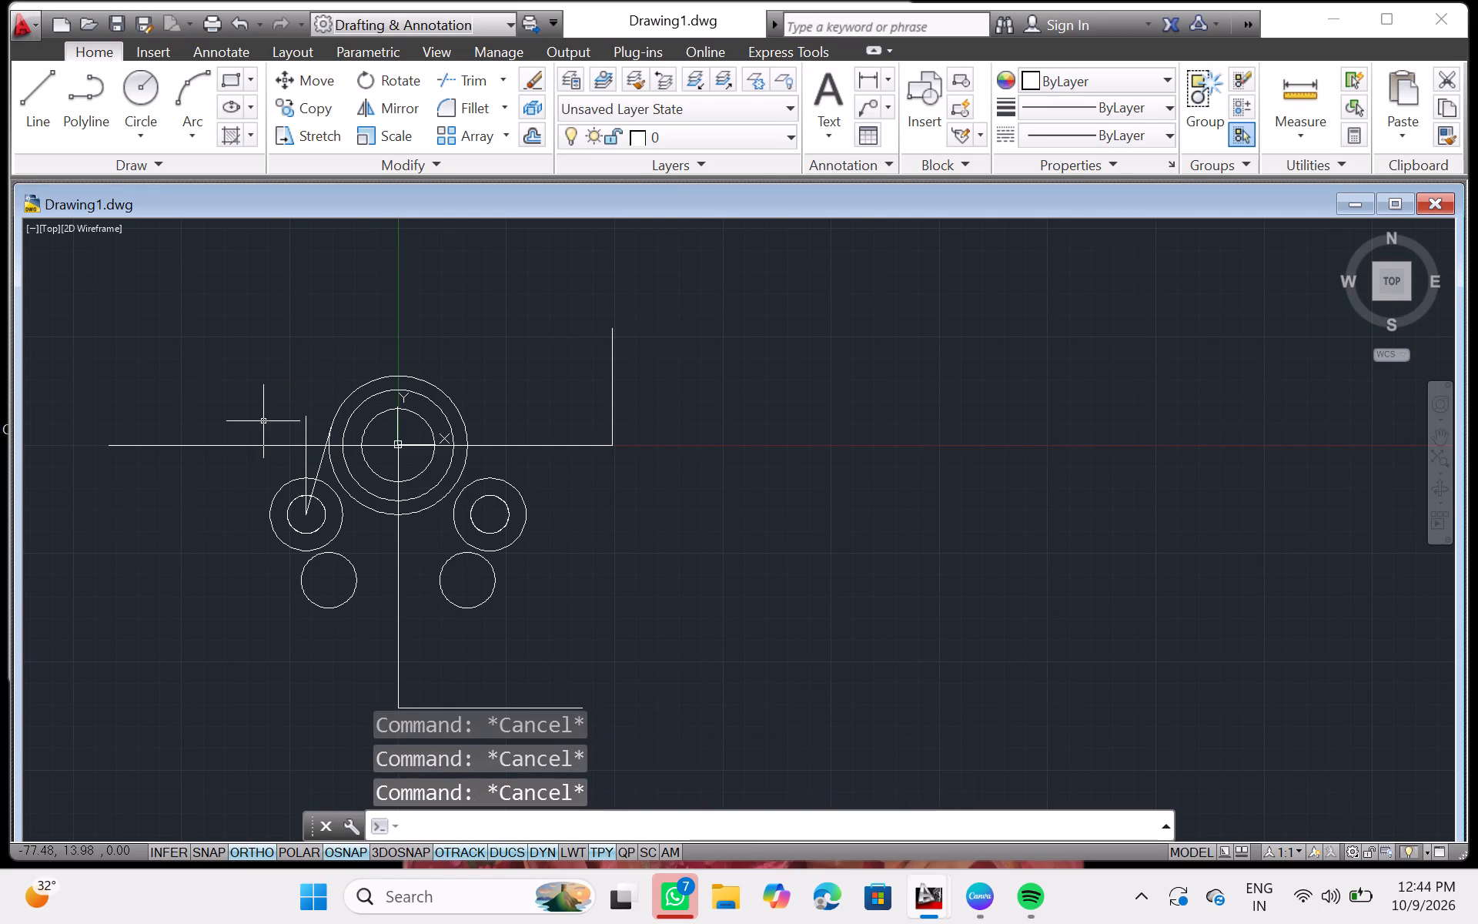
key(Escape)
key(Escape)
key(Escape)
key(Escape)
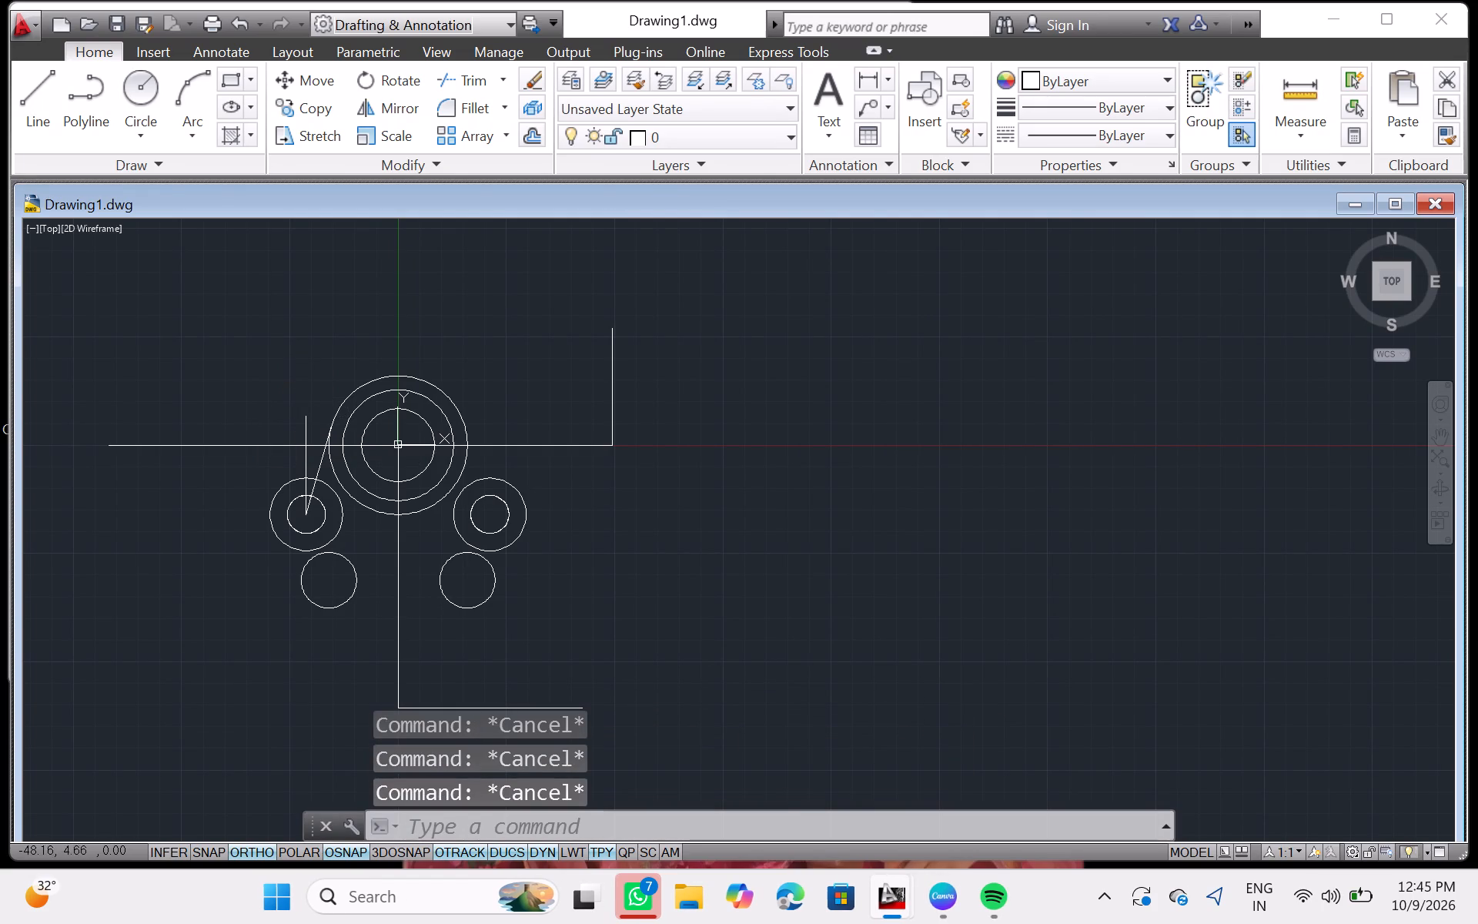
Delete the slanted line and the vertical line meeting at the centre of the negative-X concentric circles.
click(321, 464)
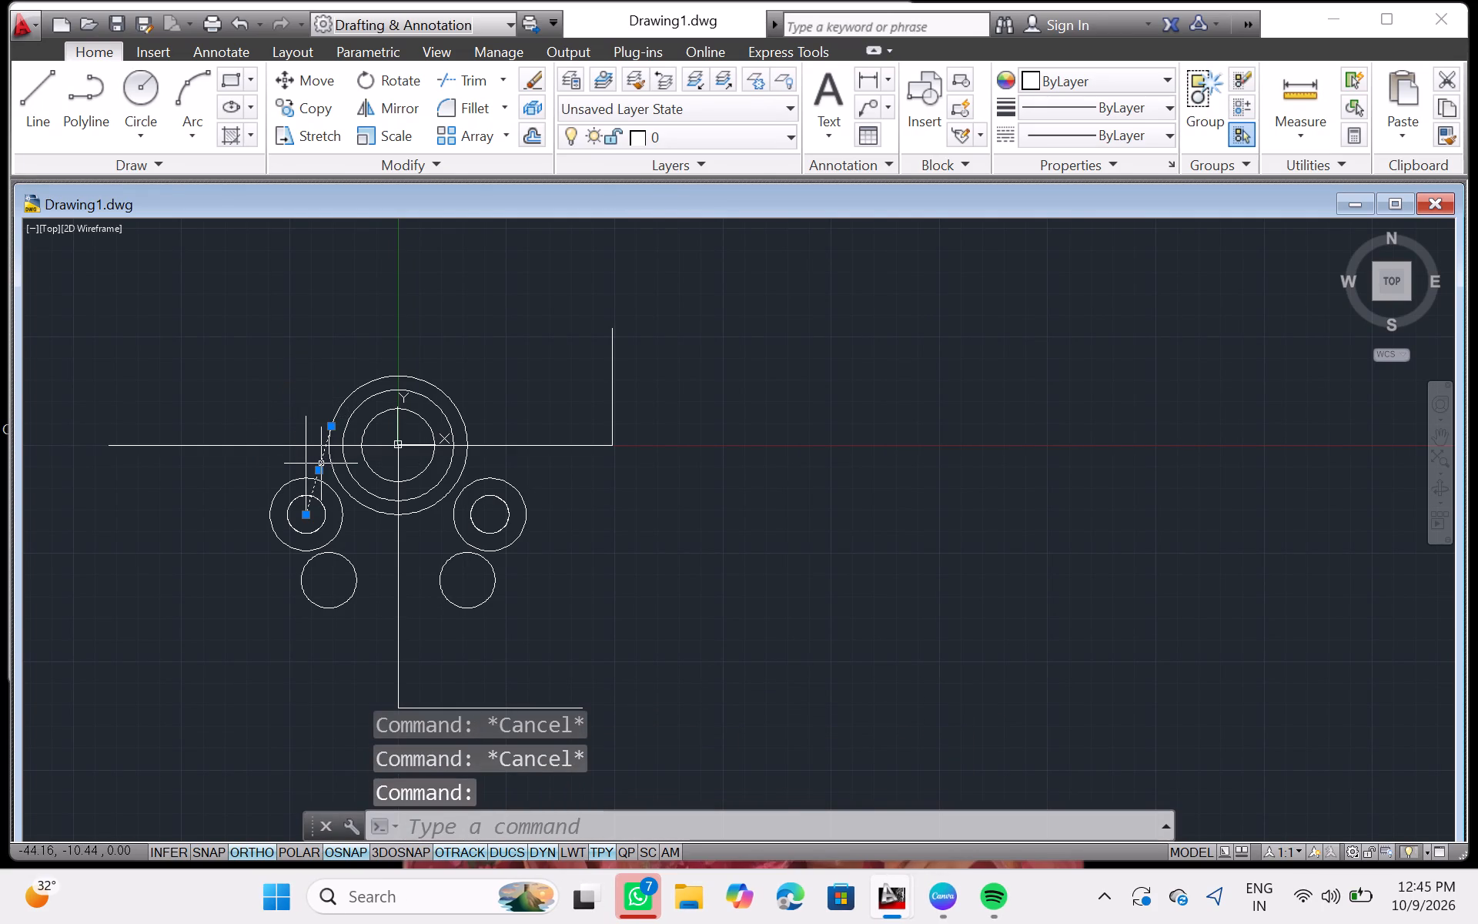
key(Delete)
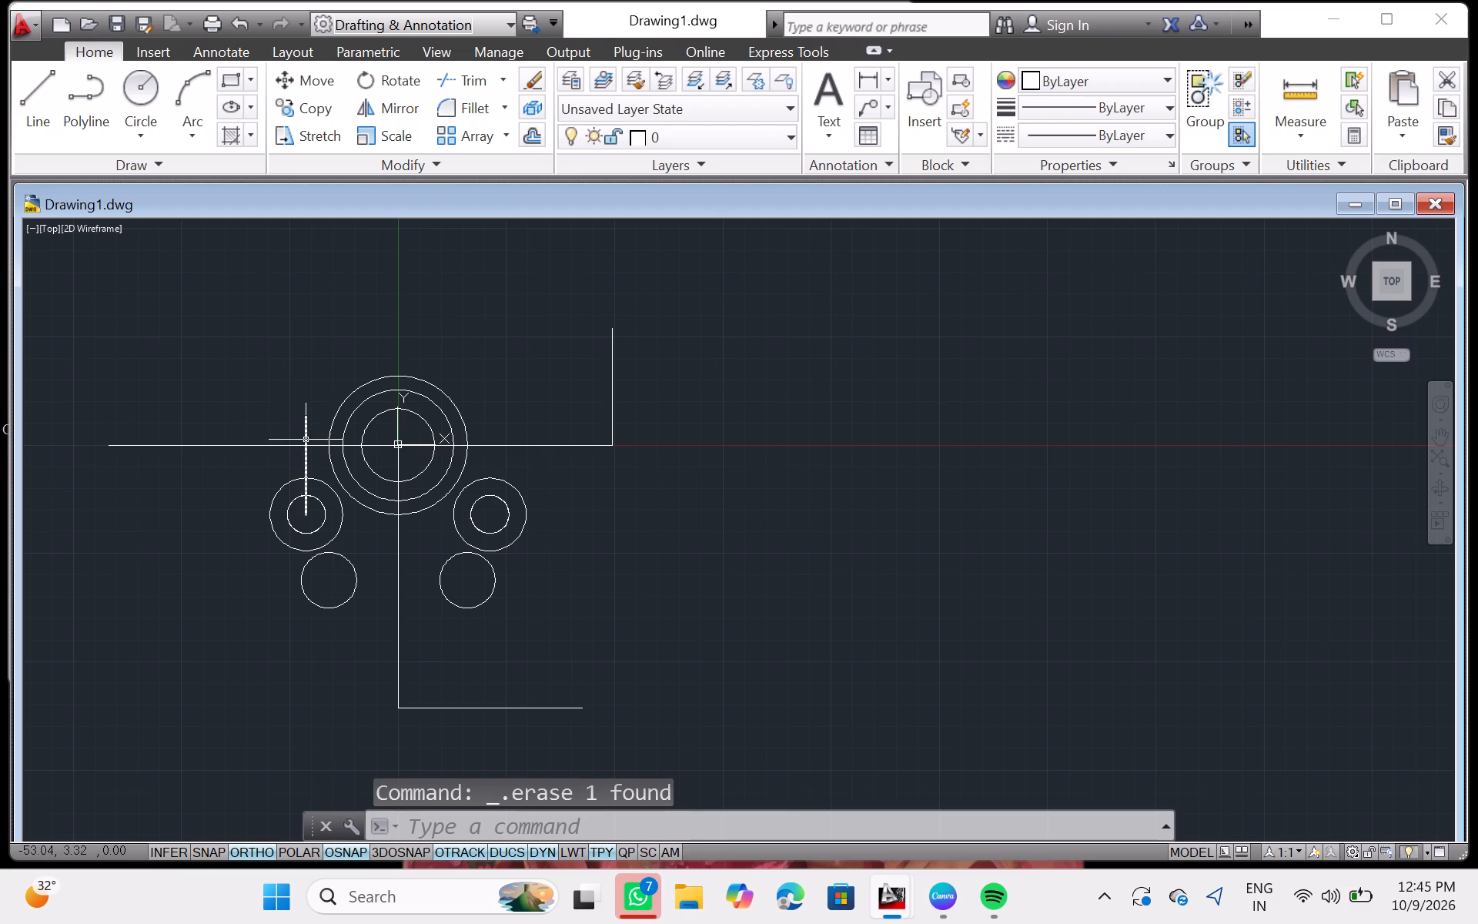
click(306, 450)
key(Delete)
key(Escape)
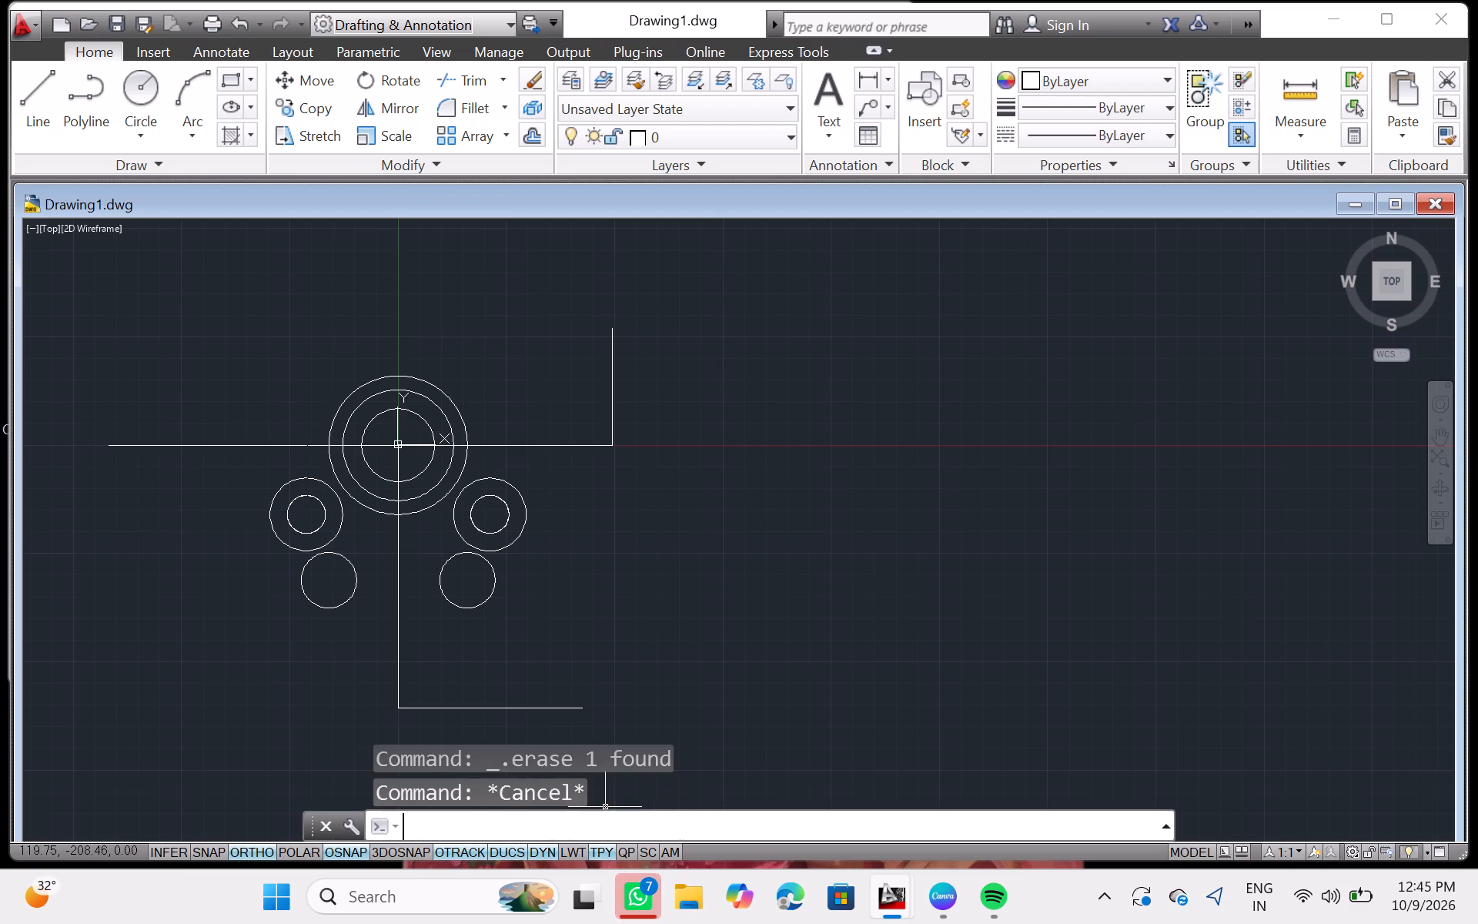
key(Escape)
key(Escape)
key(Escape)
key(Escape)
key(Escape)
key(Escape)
Enable the Tangent object snap mode in the drafting settings.
text(os)
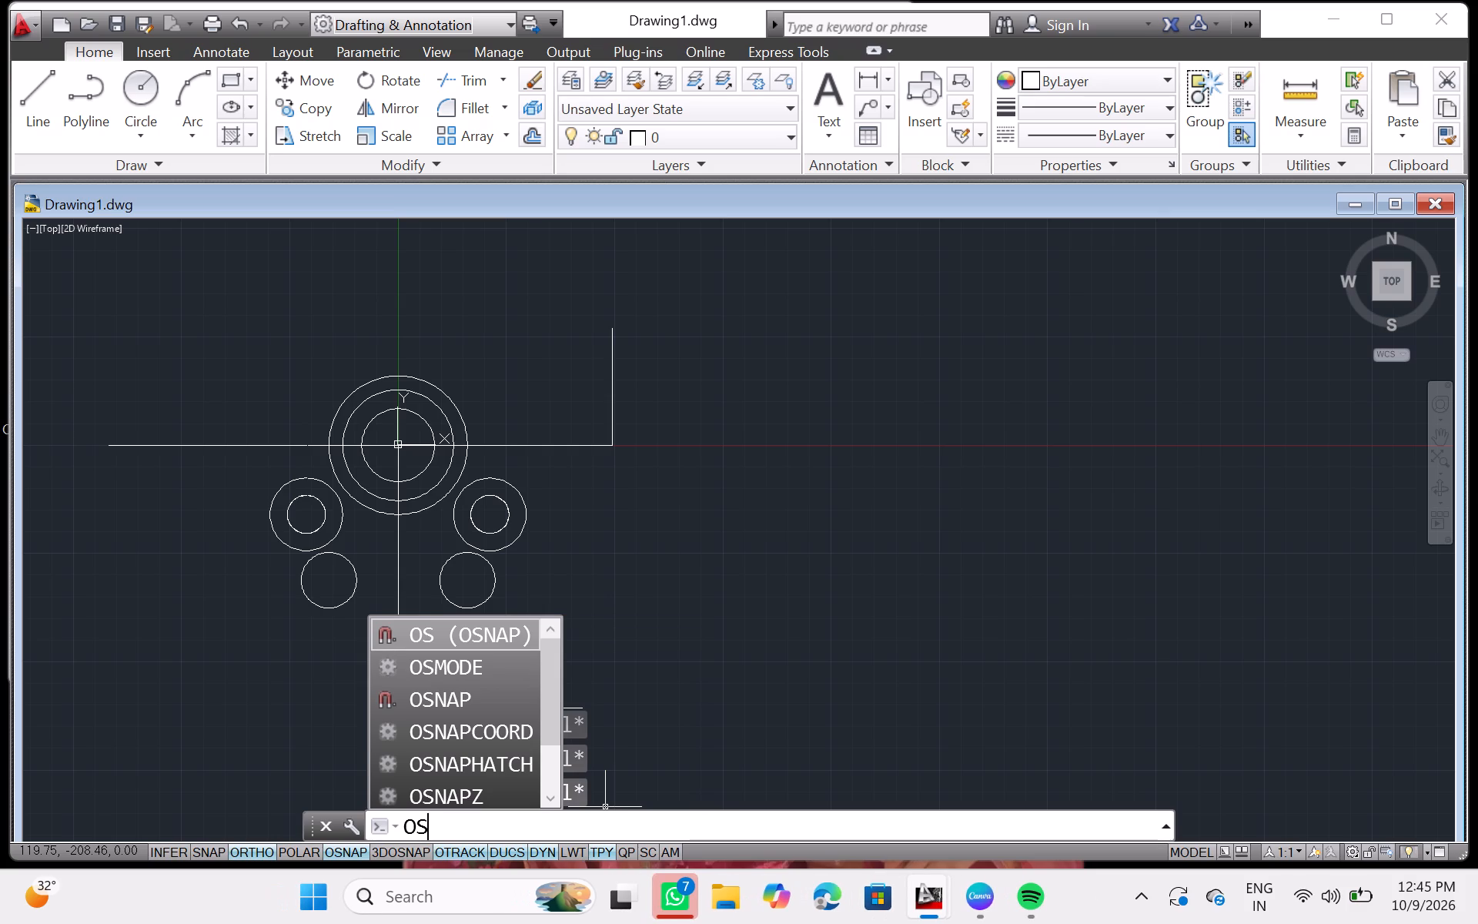
key(Return)
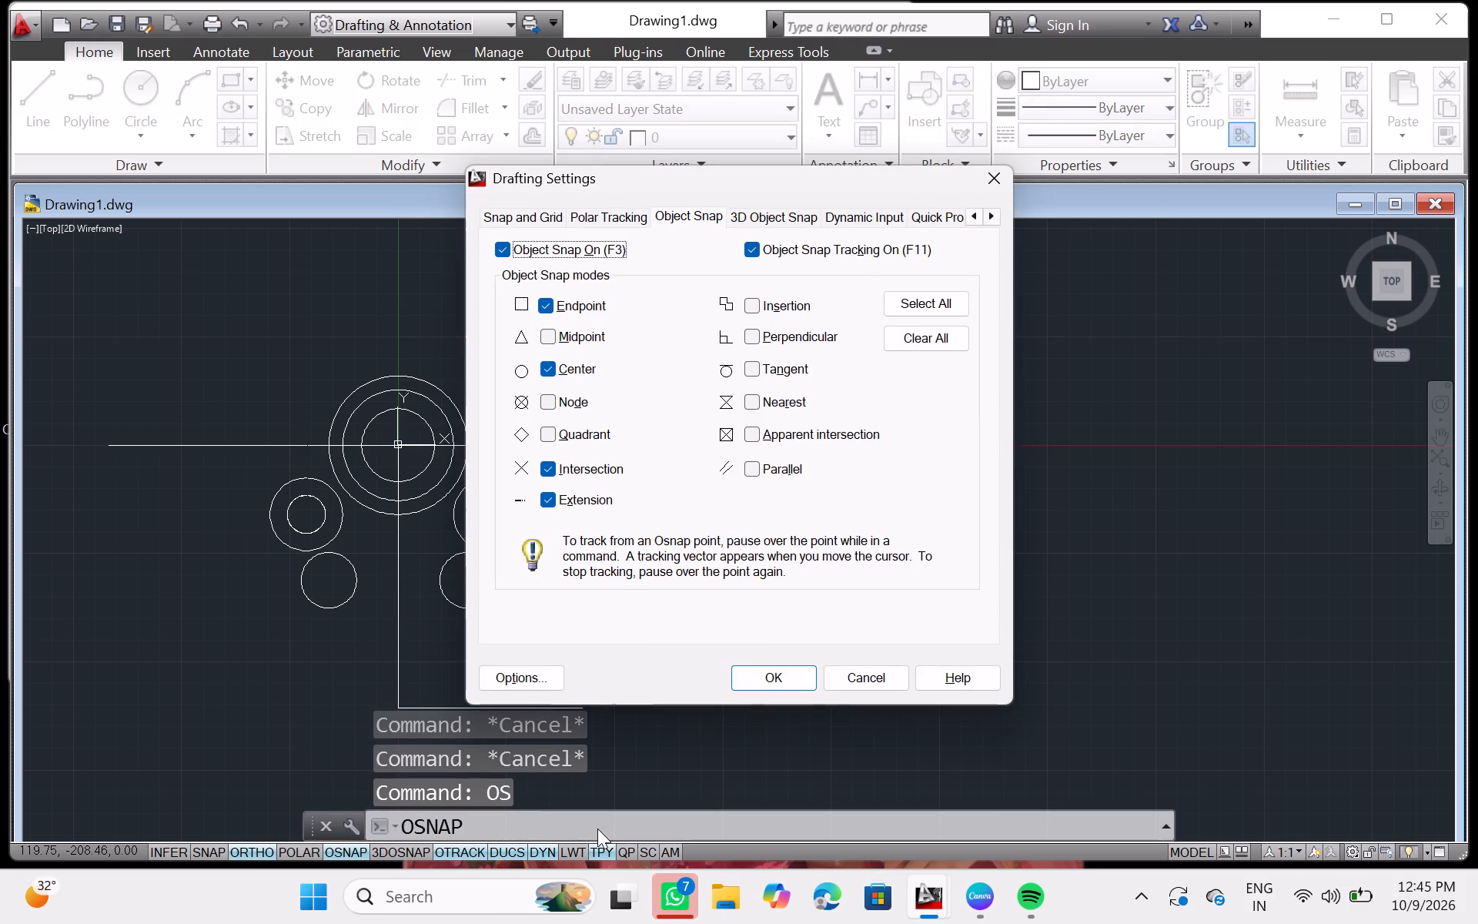
click(747, 366)
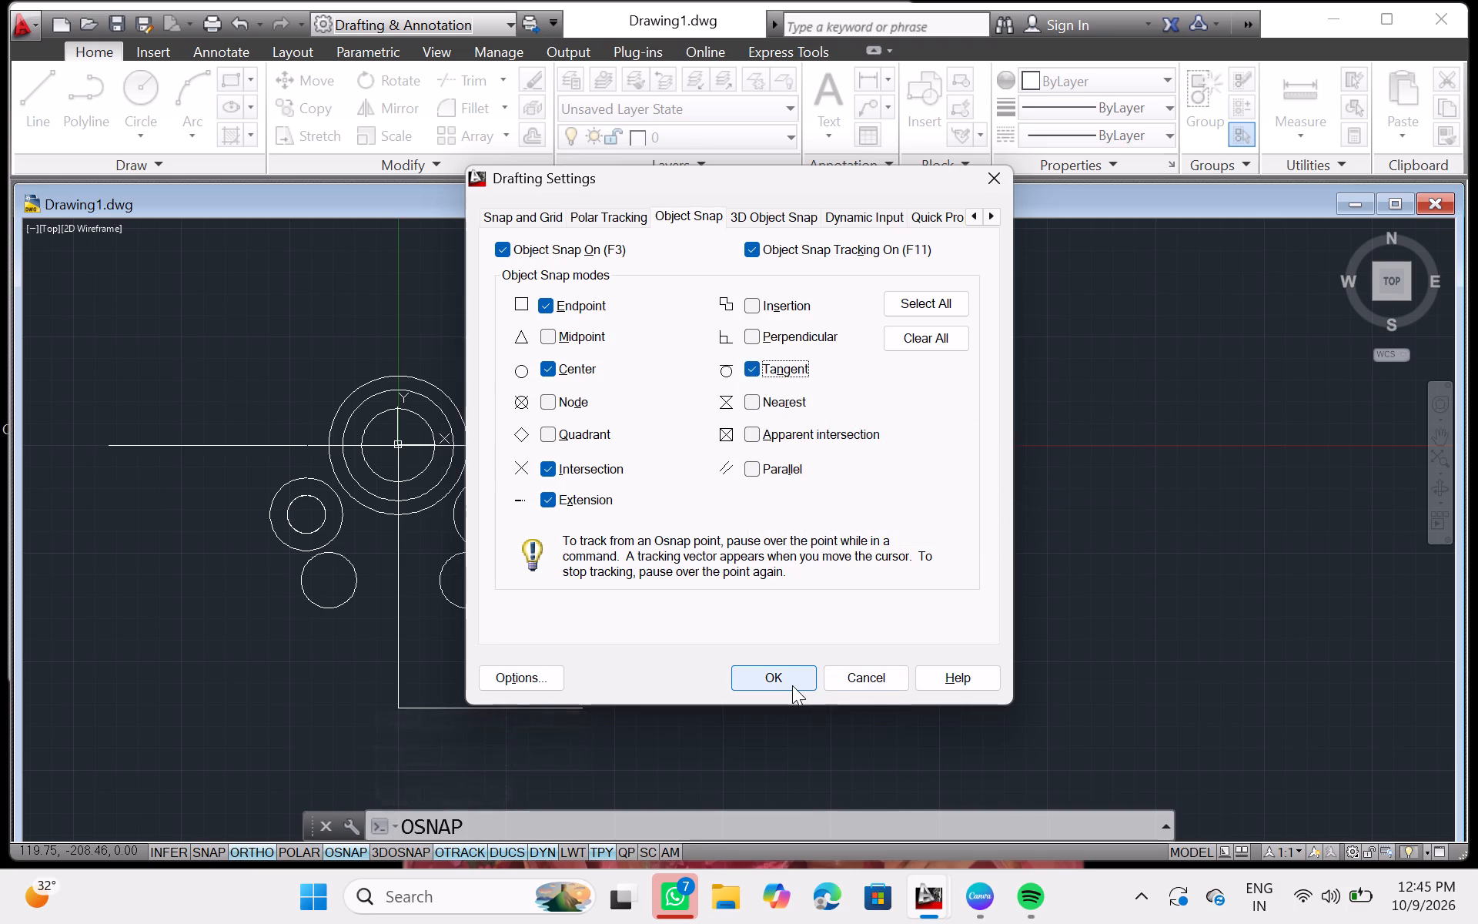
click(792, 685)
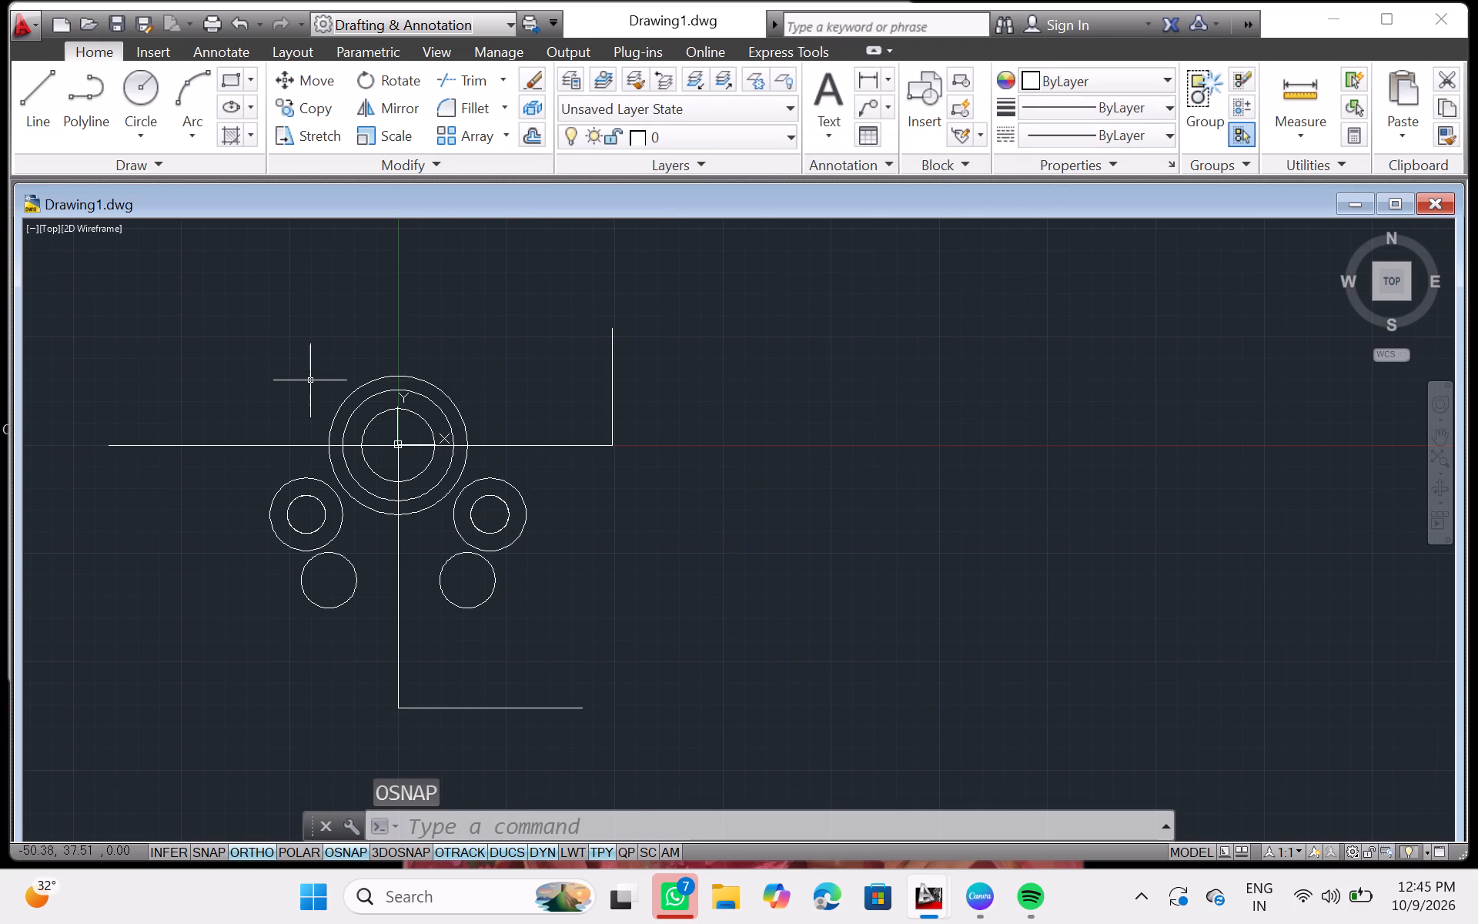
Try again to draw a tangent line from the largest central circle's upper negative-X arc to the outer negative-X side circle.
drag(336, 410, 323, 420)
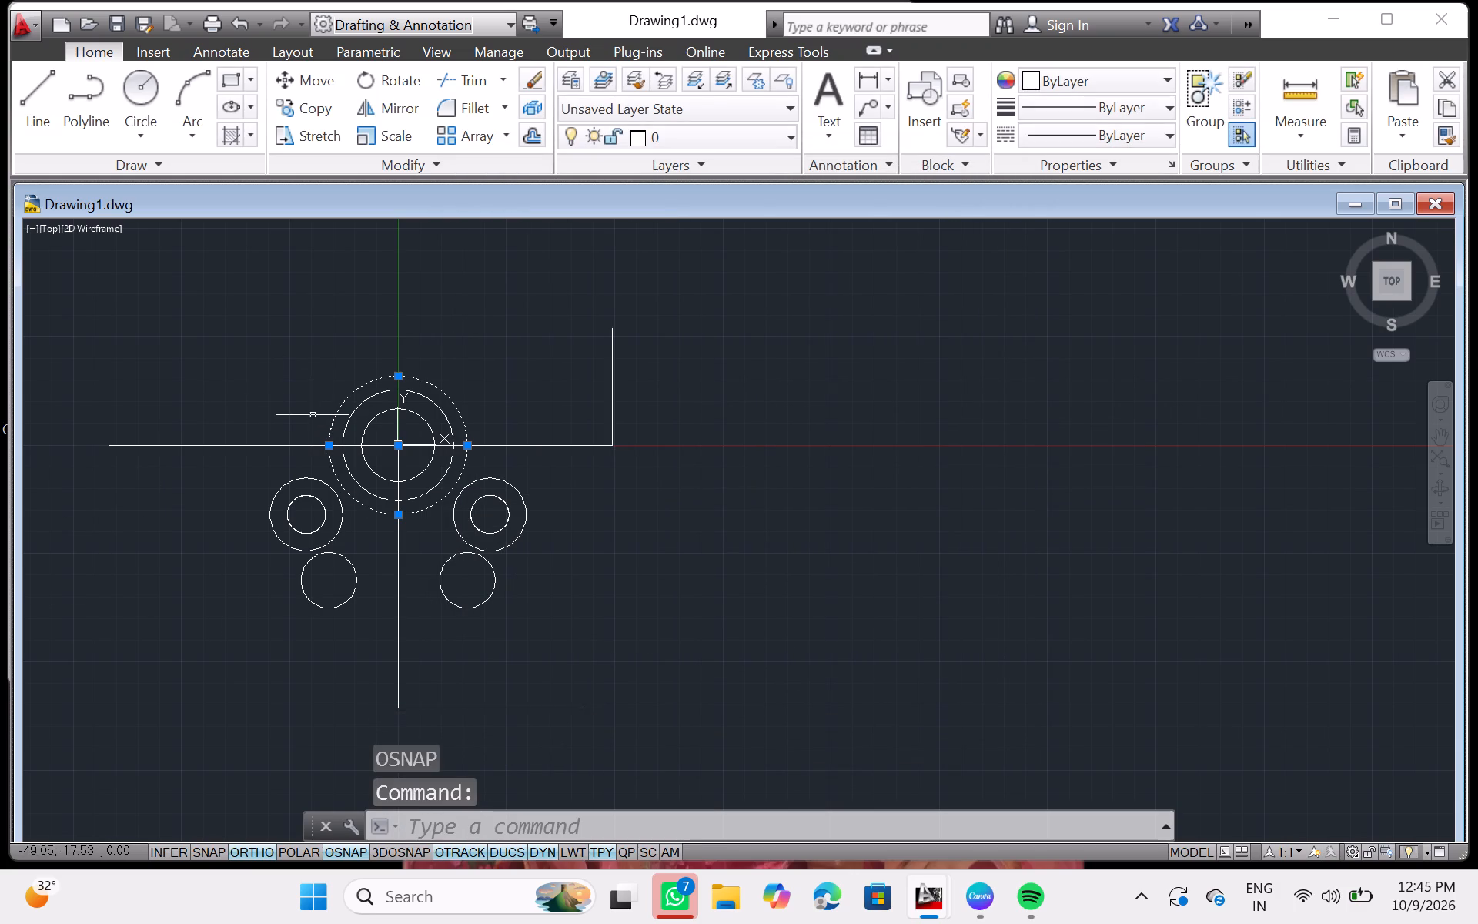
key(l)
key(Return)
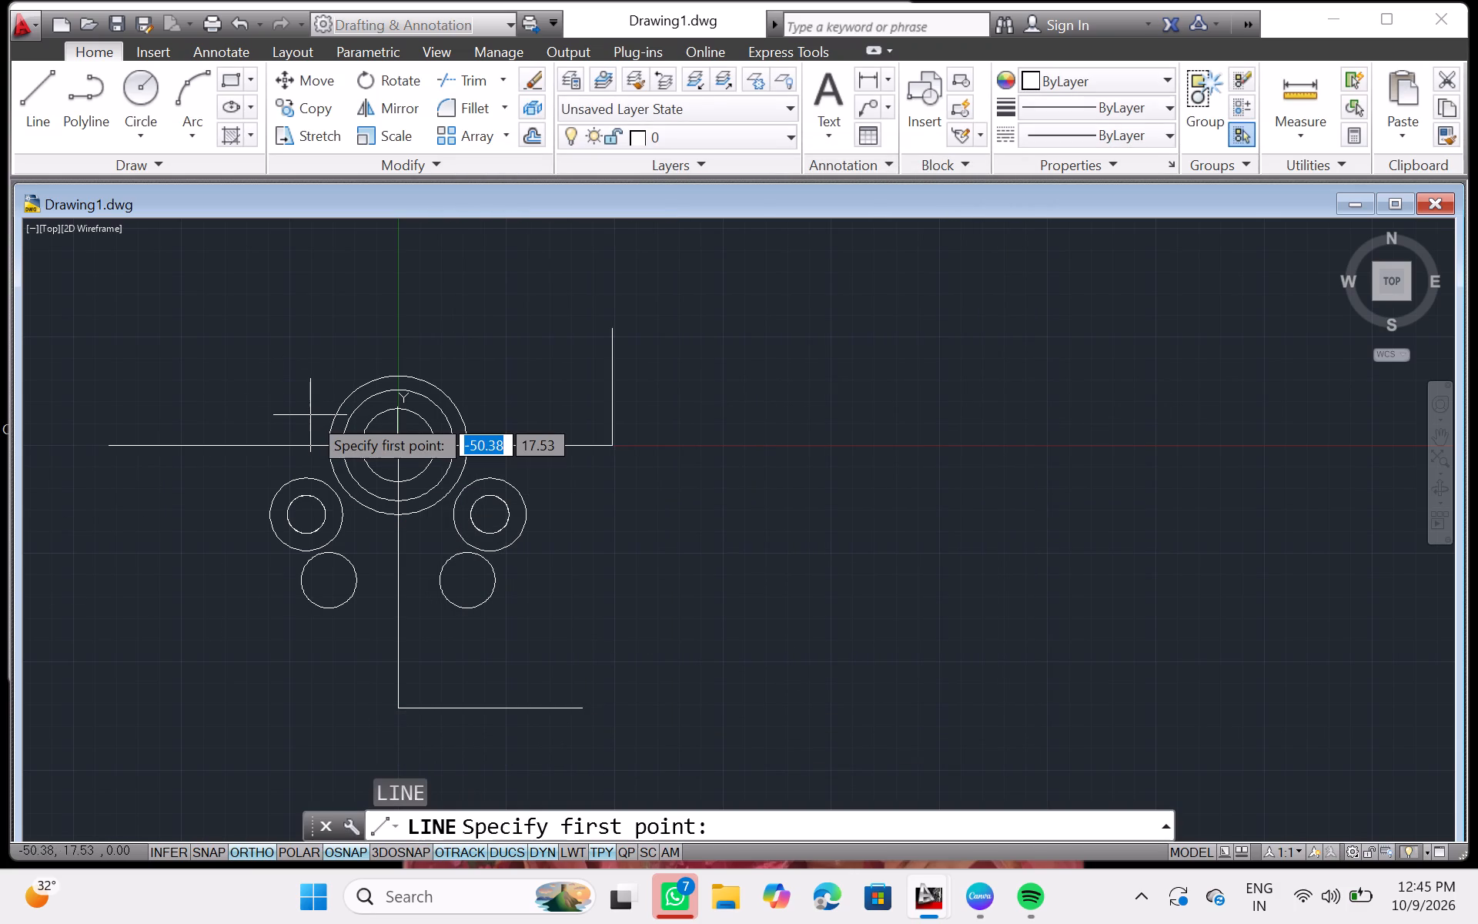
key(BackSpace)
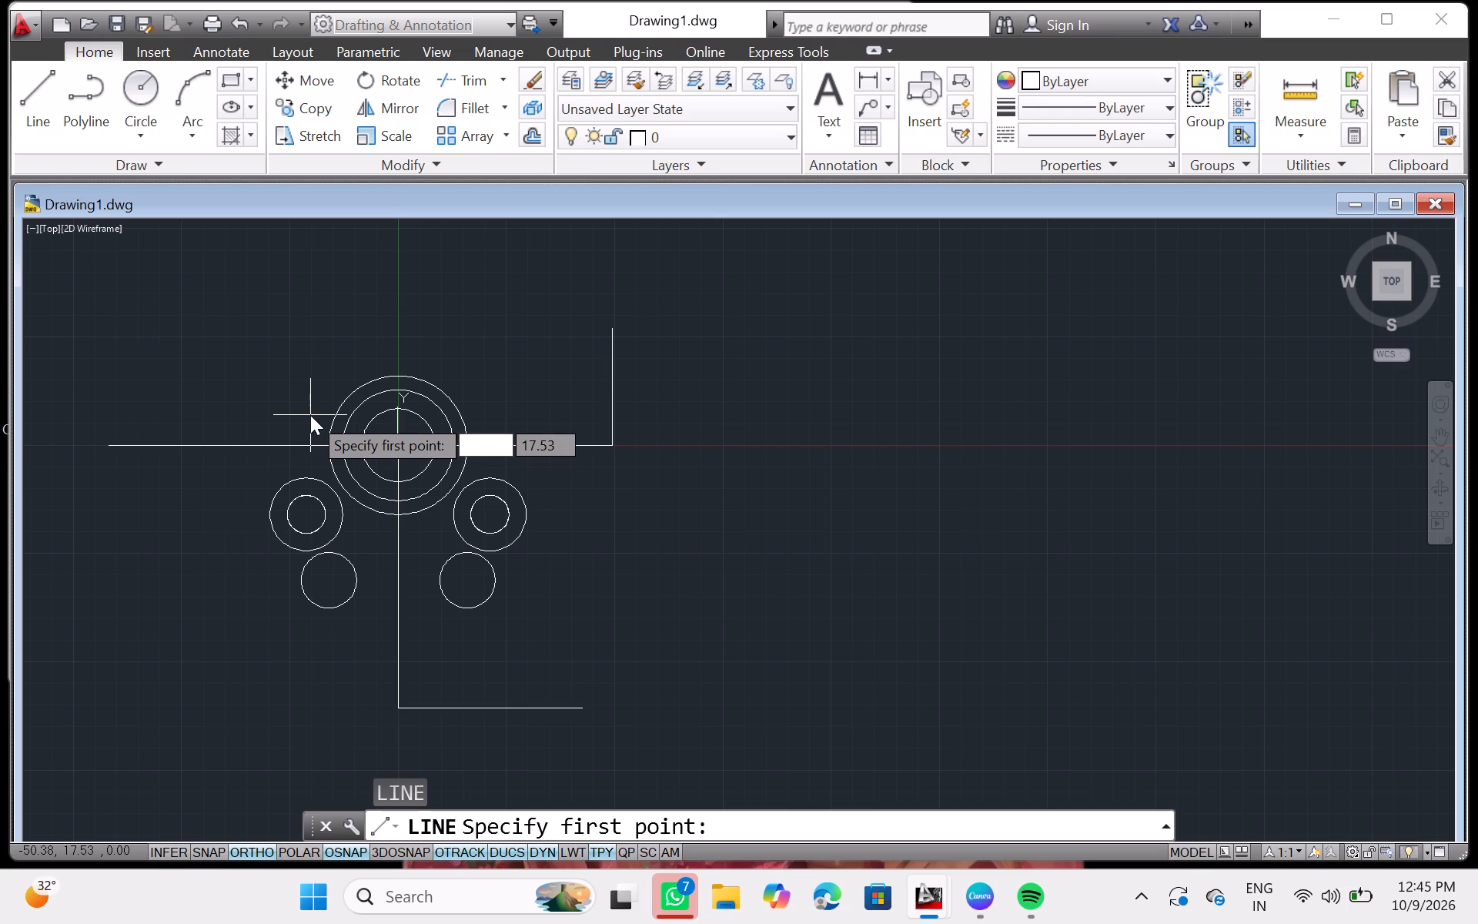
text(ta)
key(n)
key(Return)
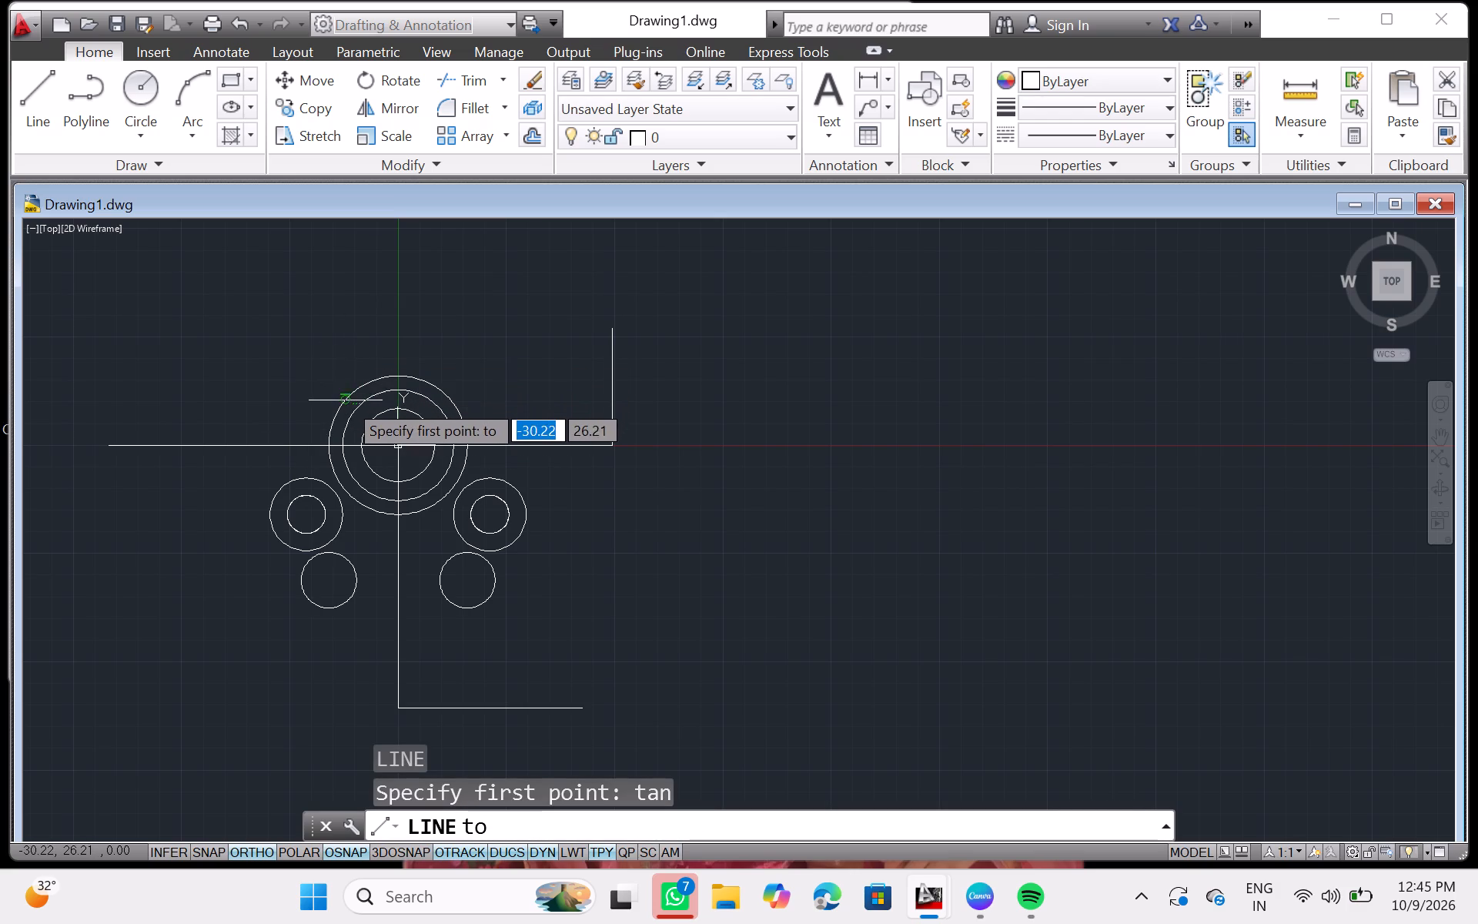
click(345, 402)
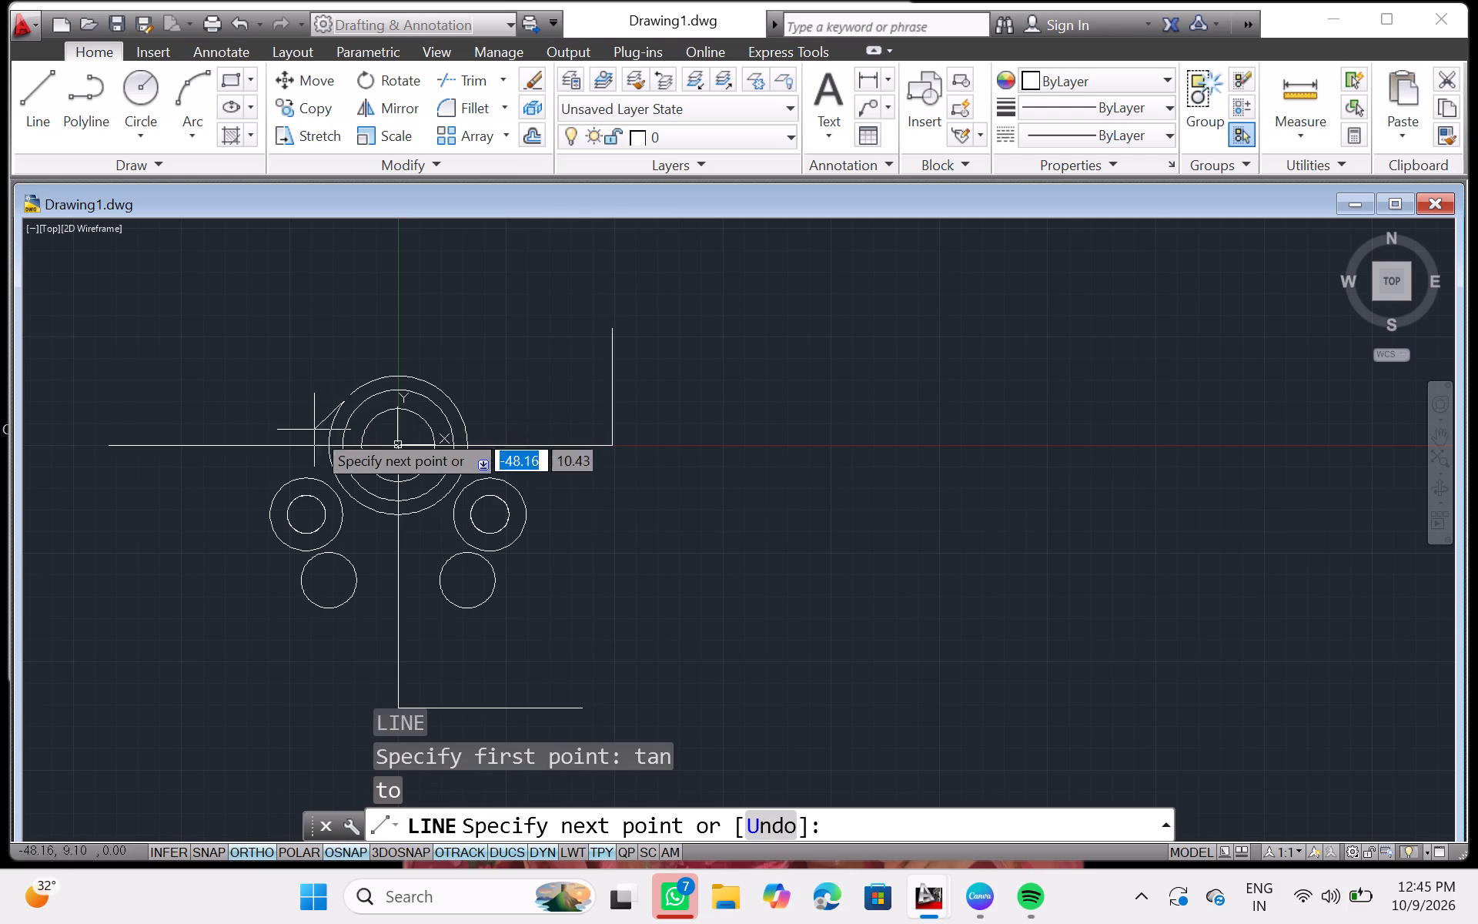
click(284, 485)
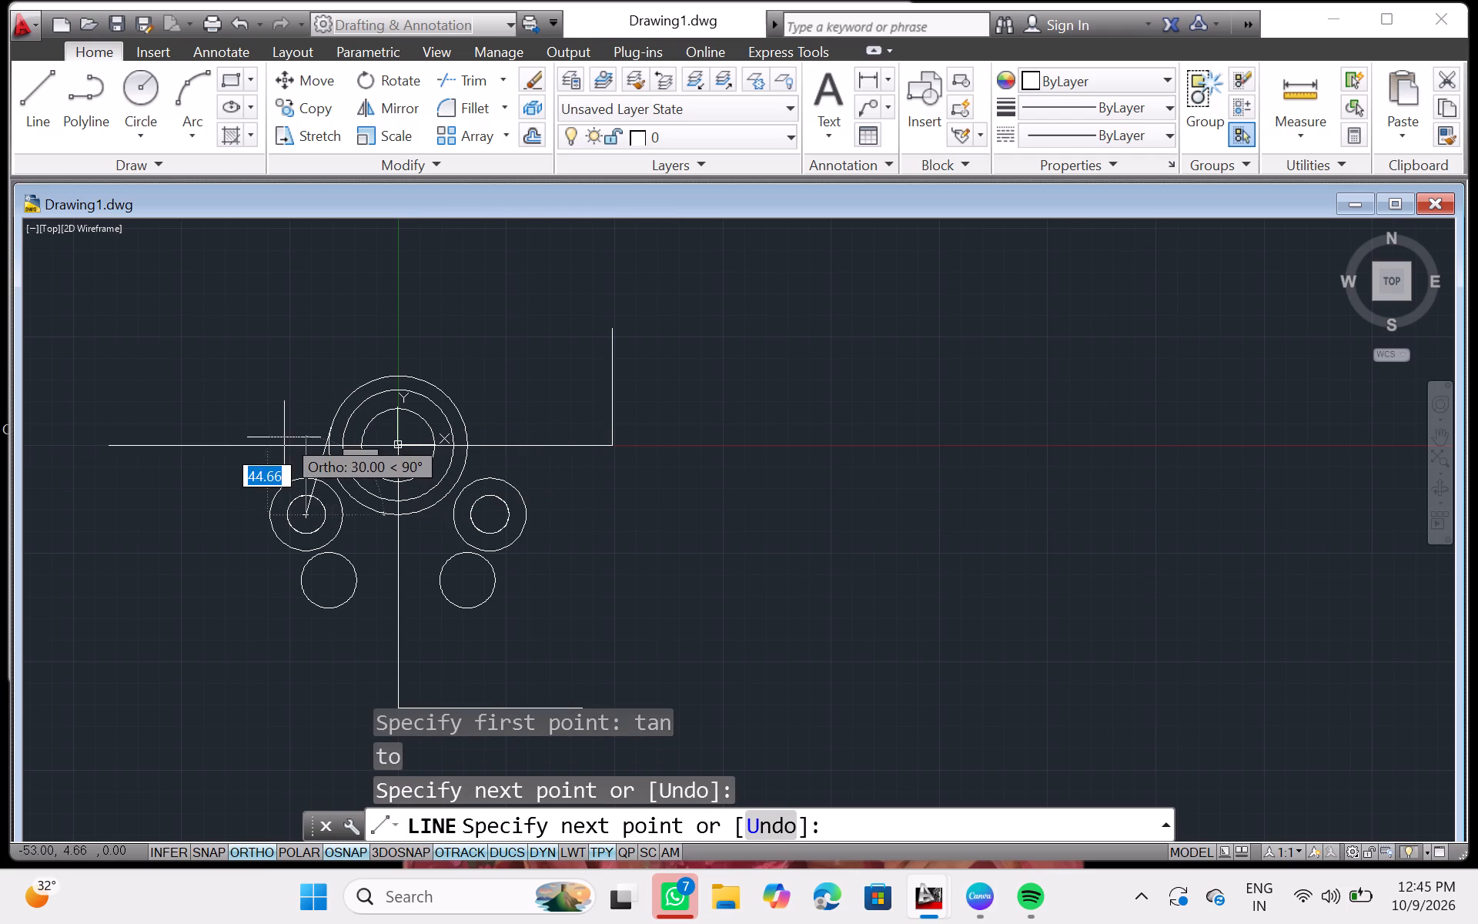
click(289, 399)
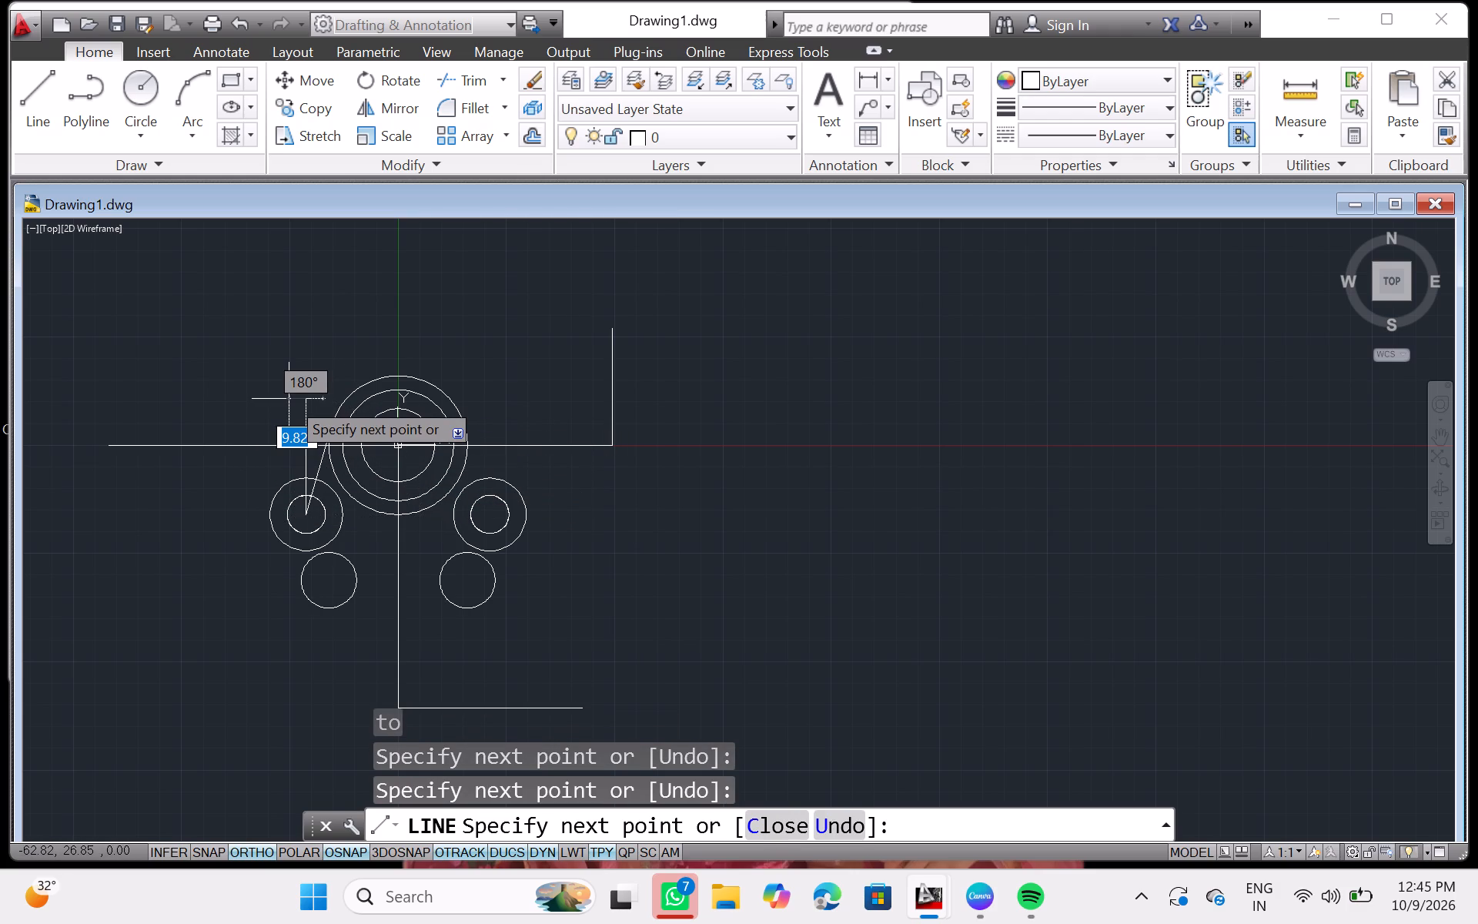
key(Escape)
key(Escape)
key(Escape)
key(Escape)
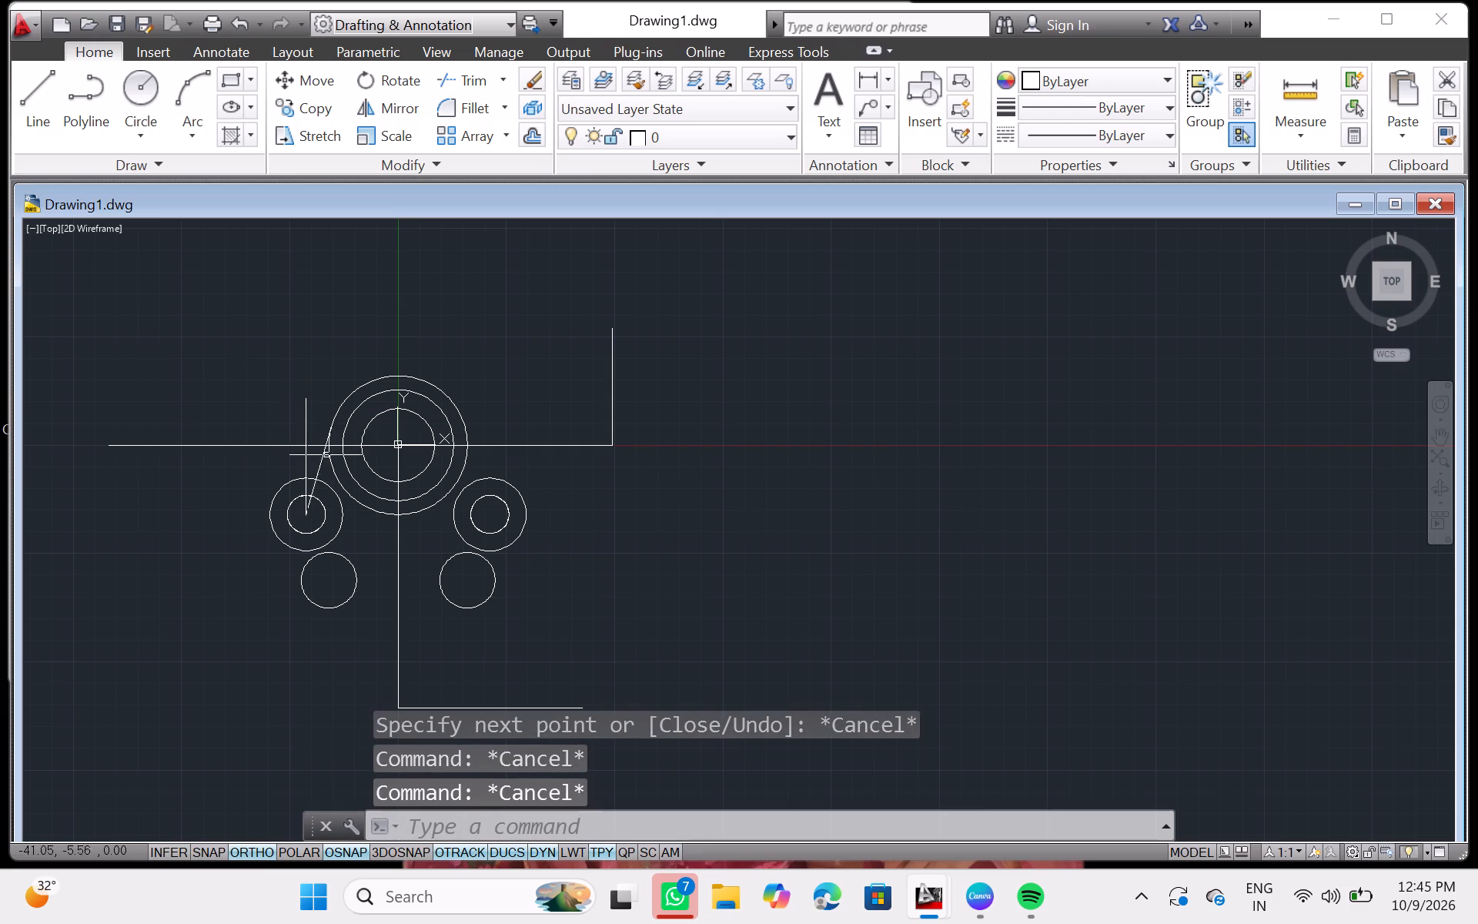
Delete the slanted line and the vertical line that meet at the centre of the negative-X concentric side circles.
click(323, 458)
key(Delete)
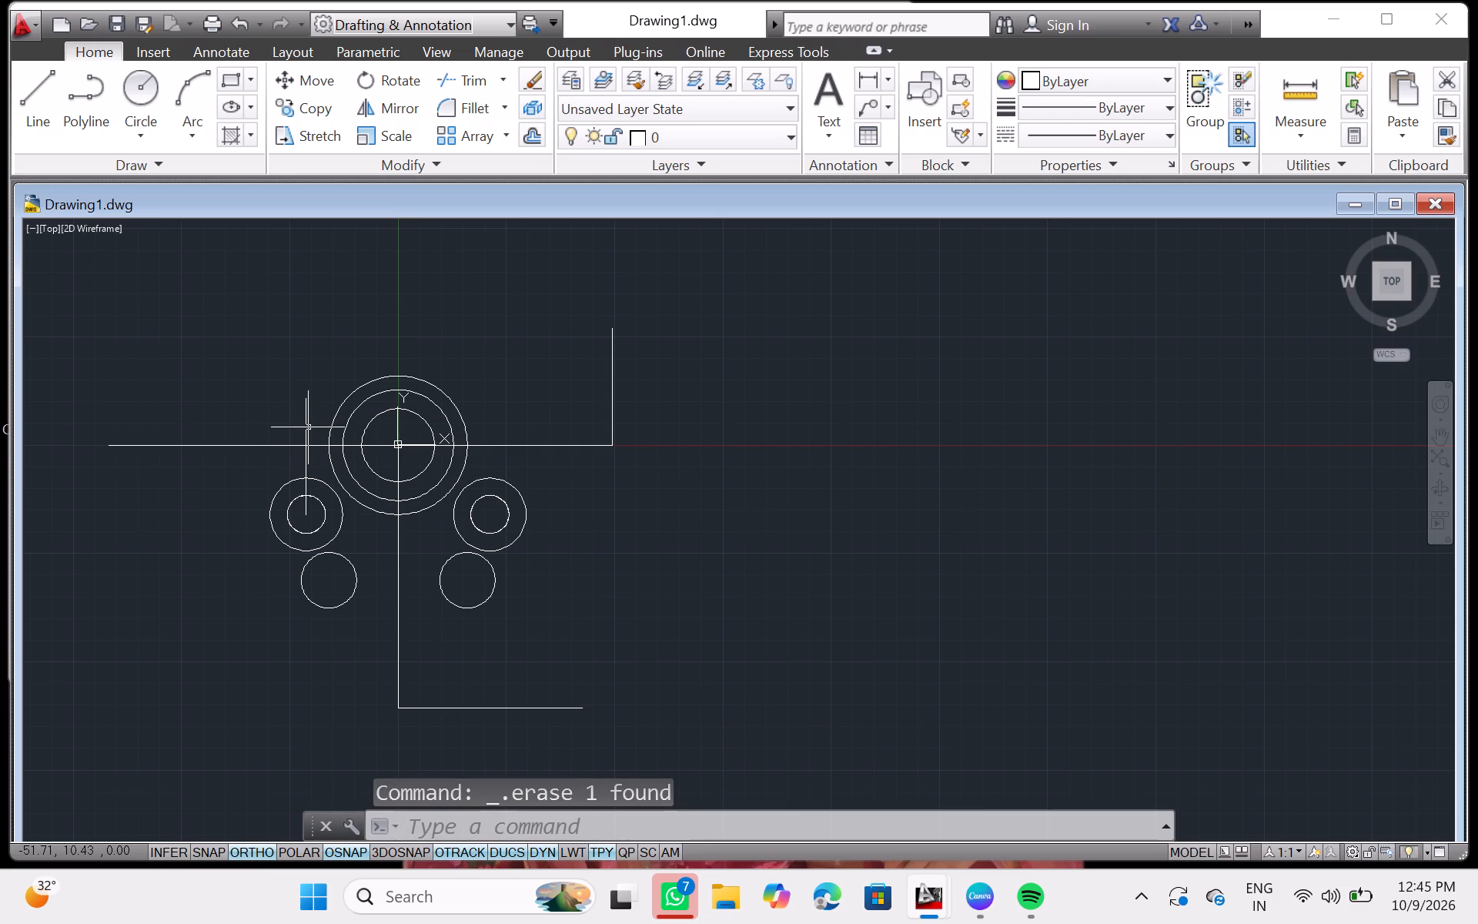
click(305, 431)
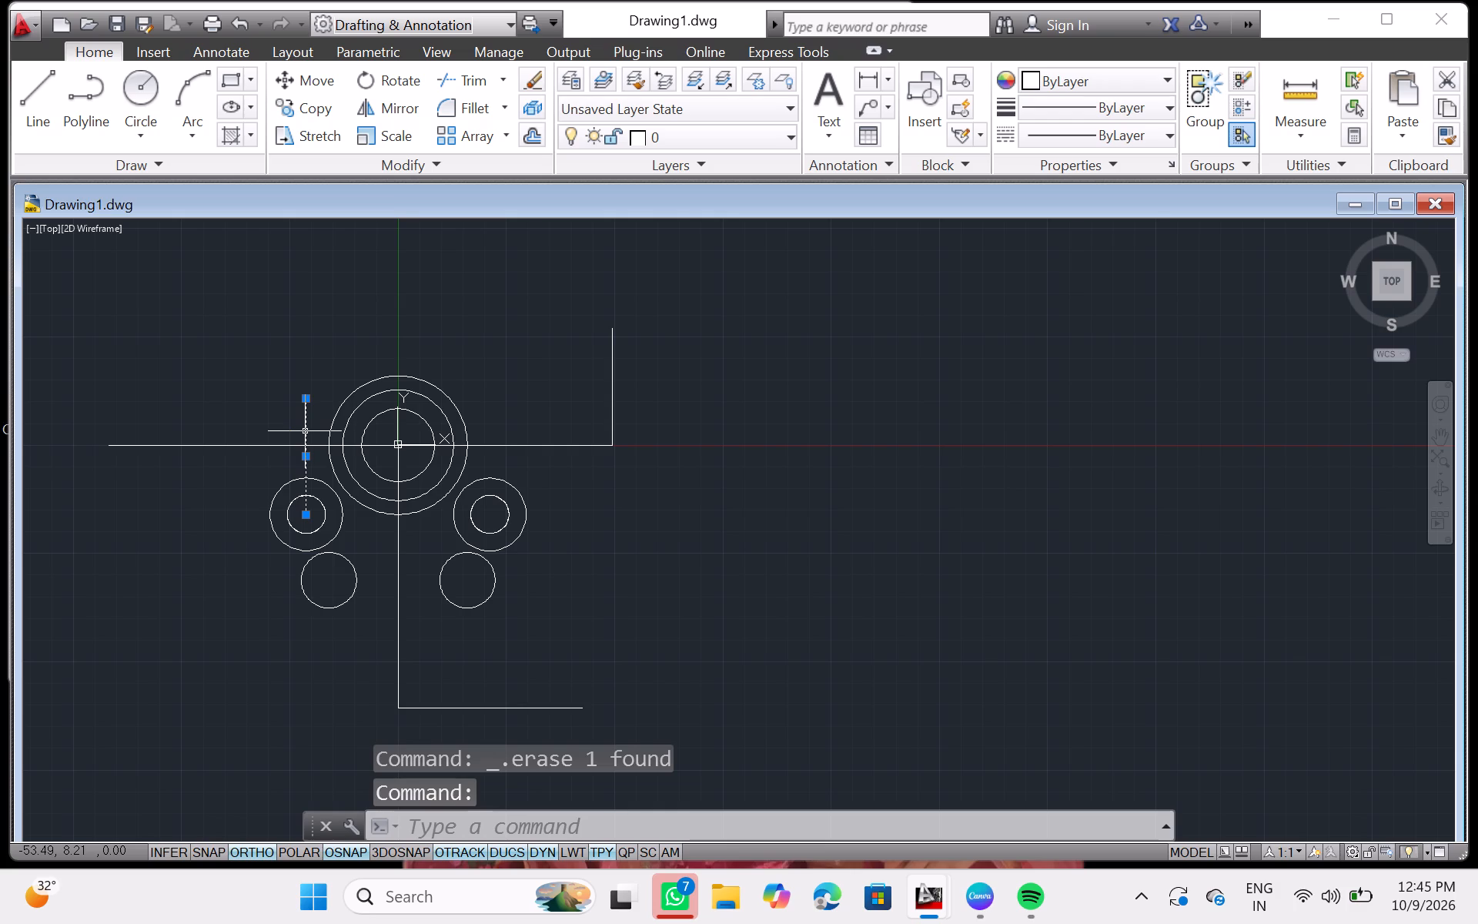
key(Delete)
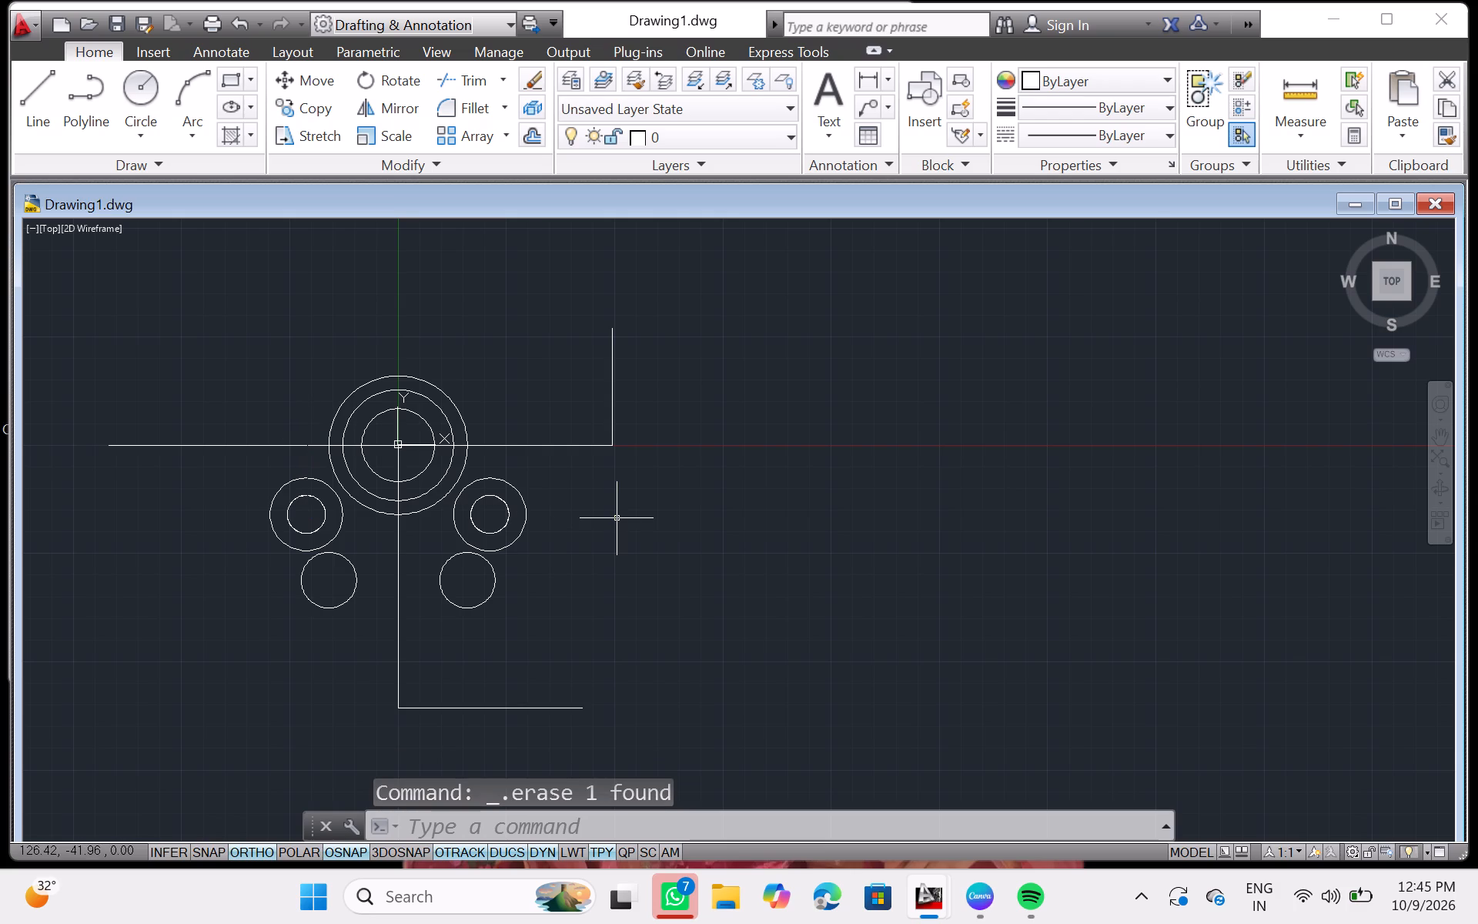
Check the active object snap modes in the drafting settings and the related AutoSnap drafting options.
text(os)
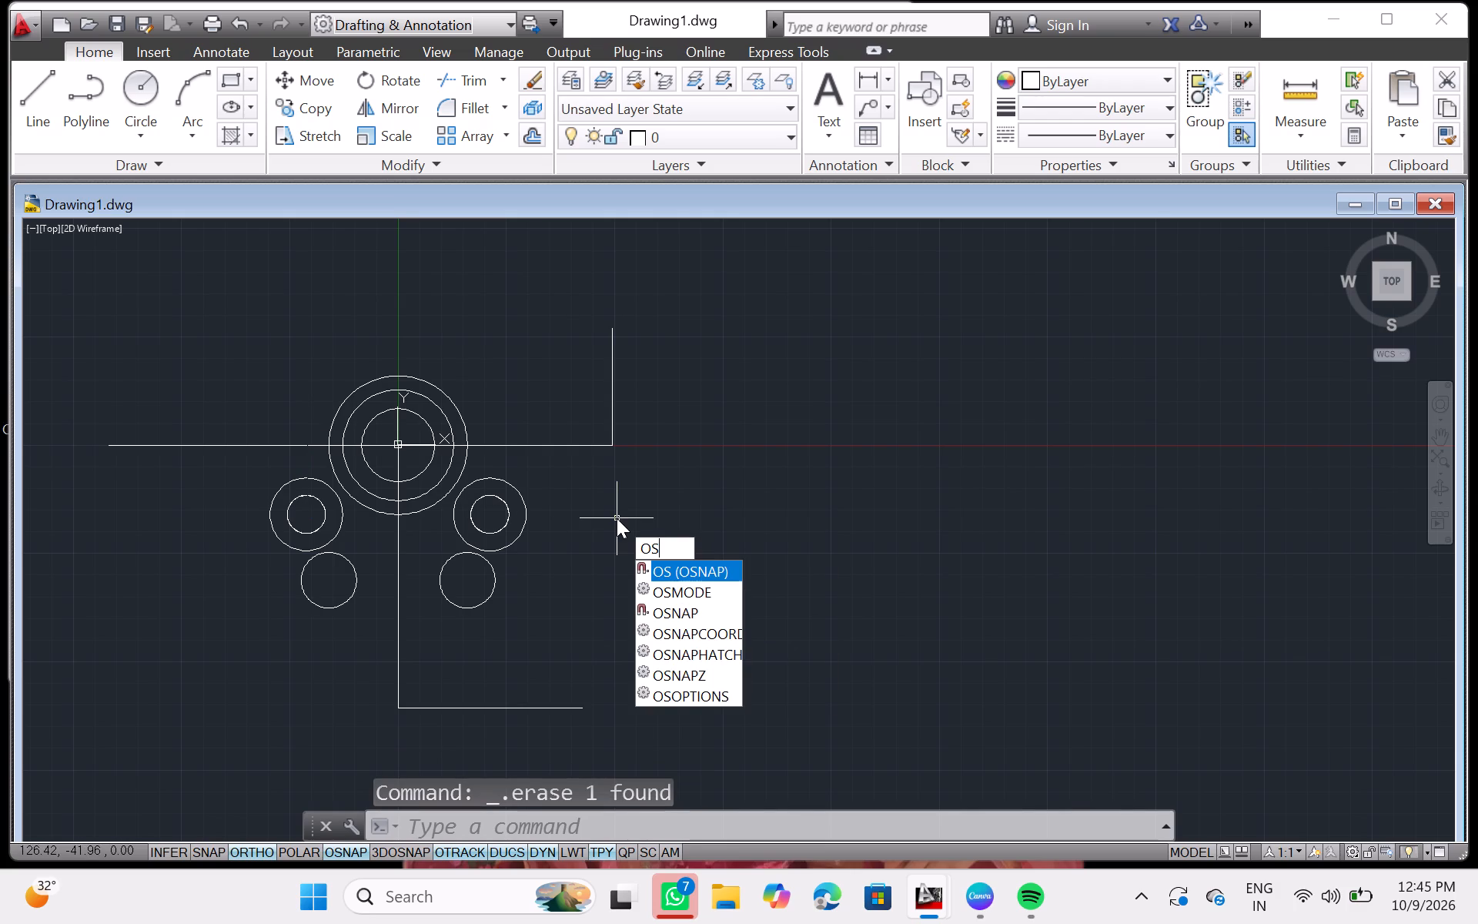
key(Return)
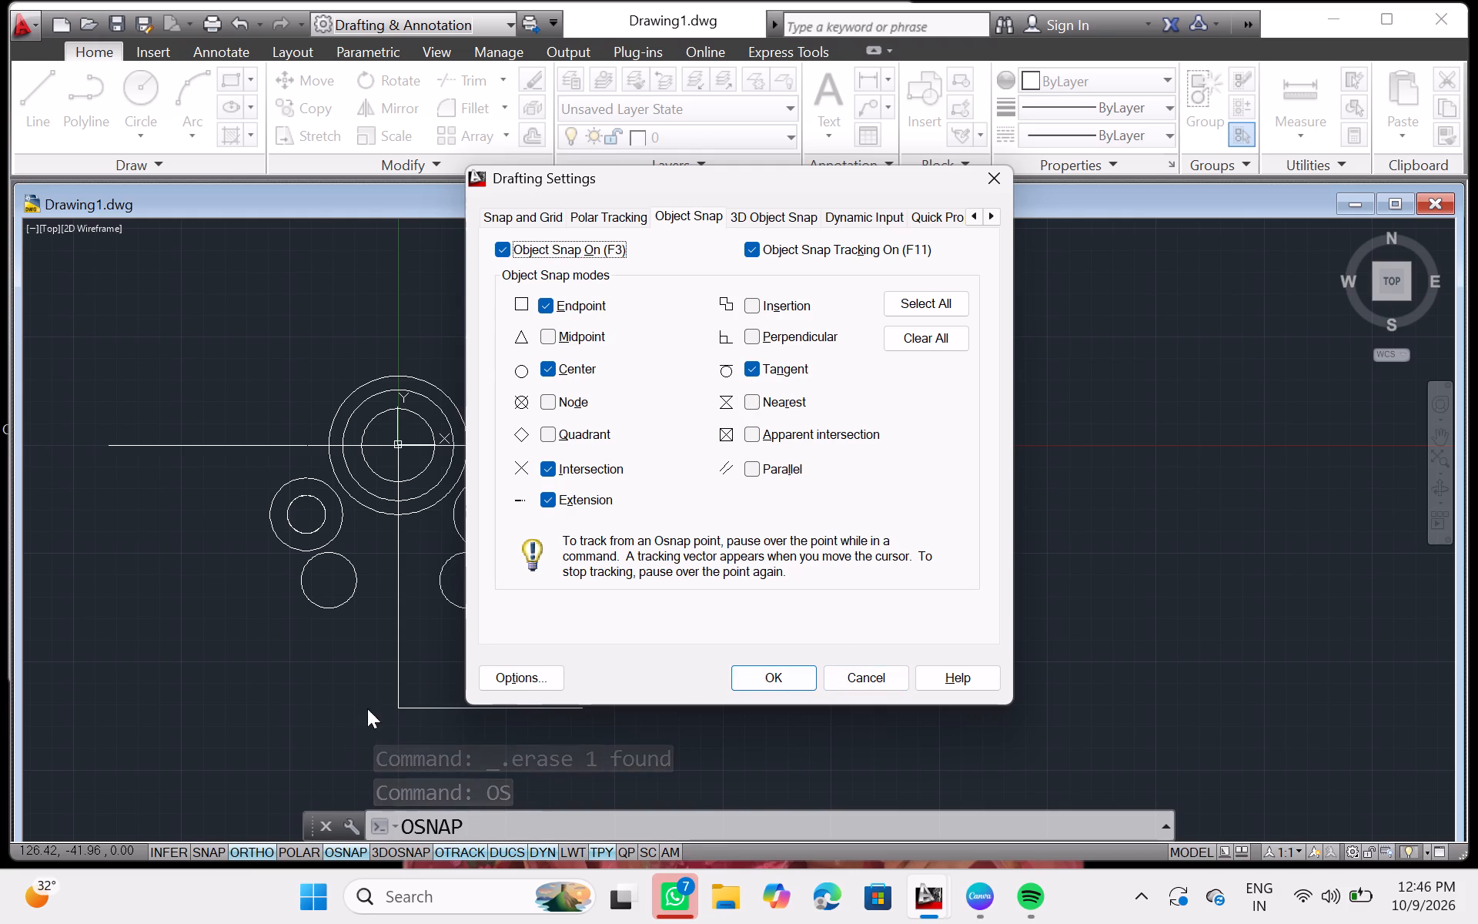
click(505, 676)
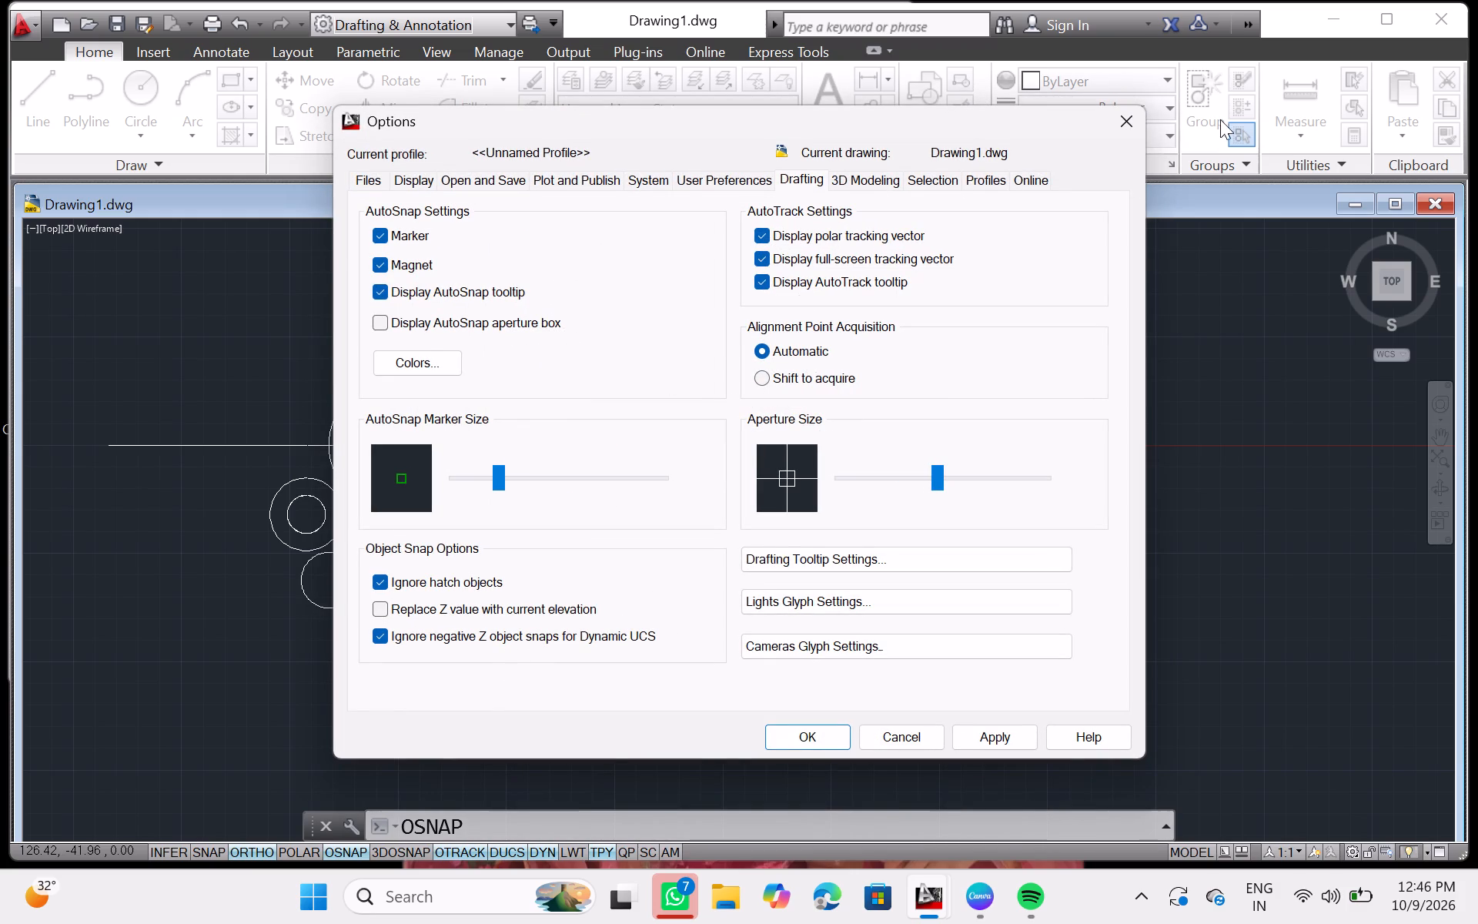
click(1126, 119)
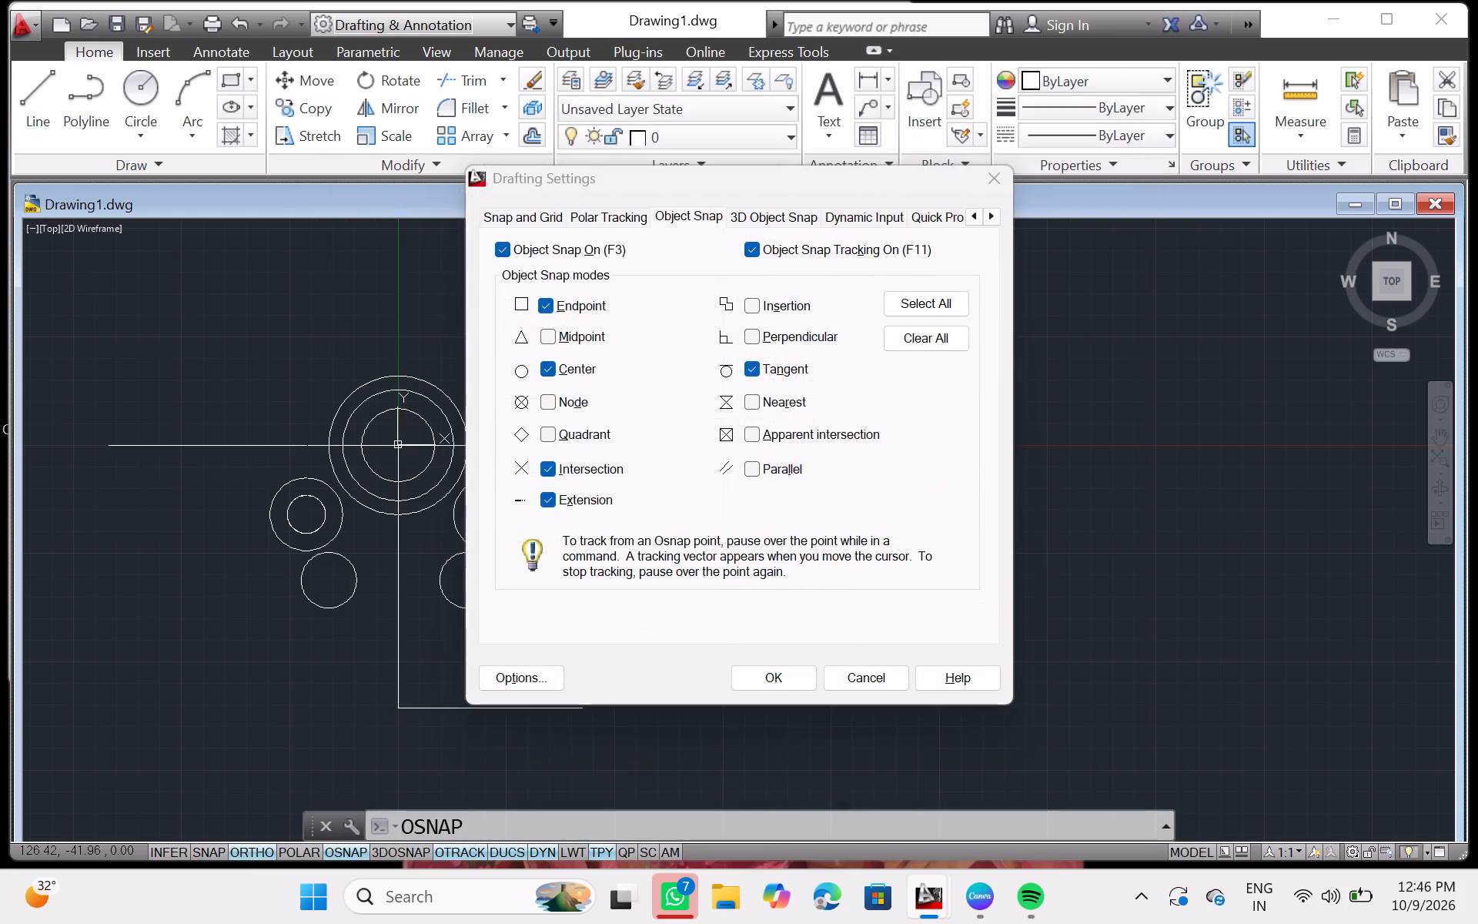
click(784, 675)
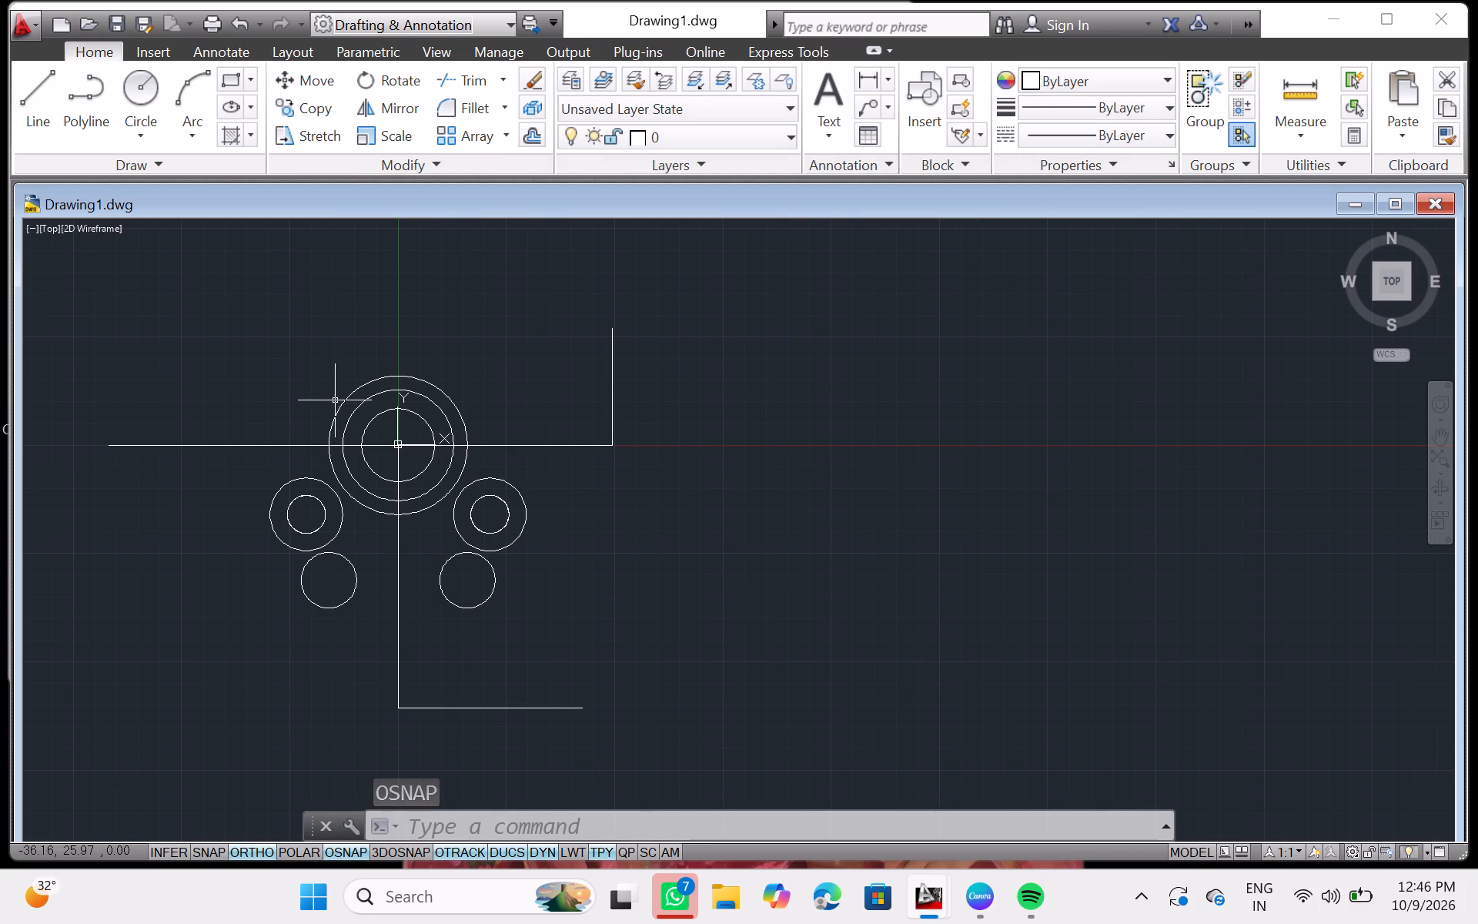
Start a line with a tangent snap override on the upper negative-X arc of the largest central circle.
key(l)
key(Return)
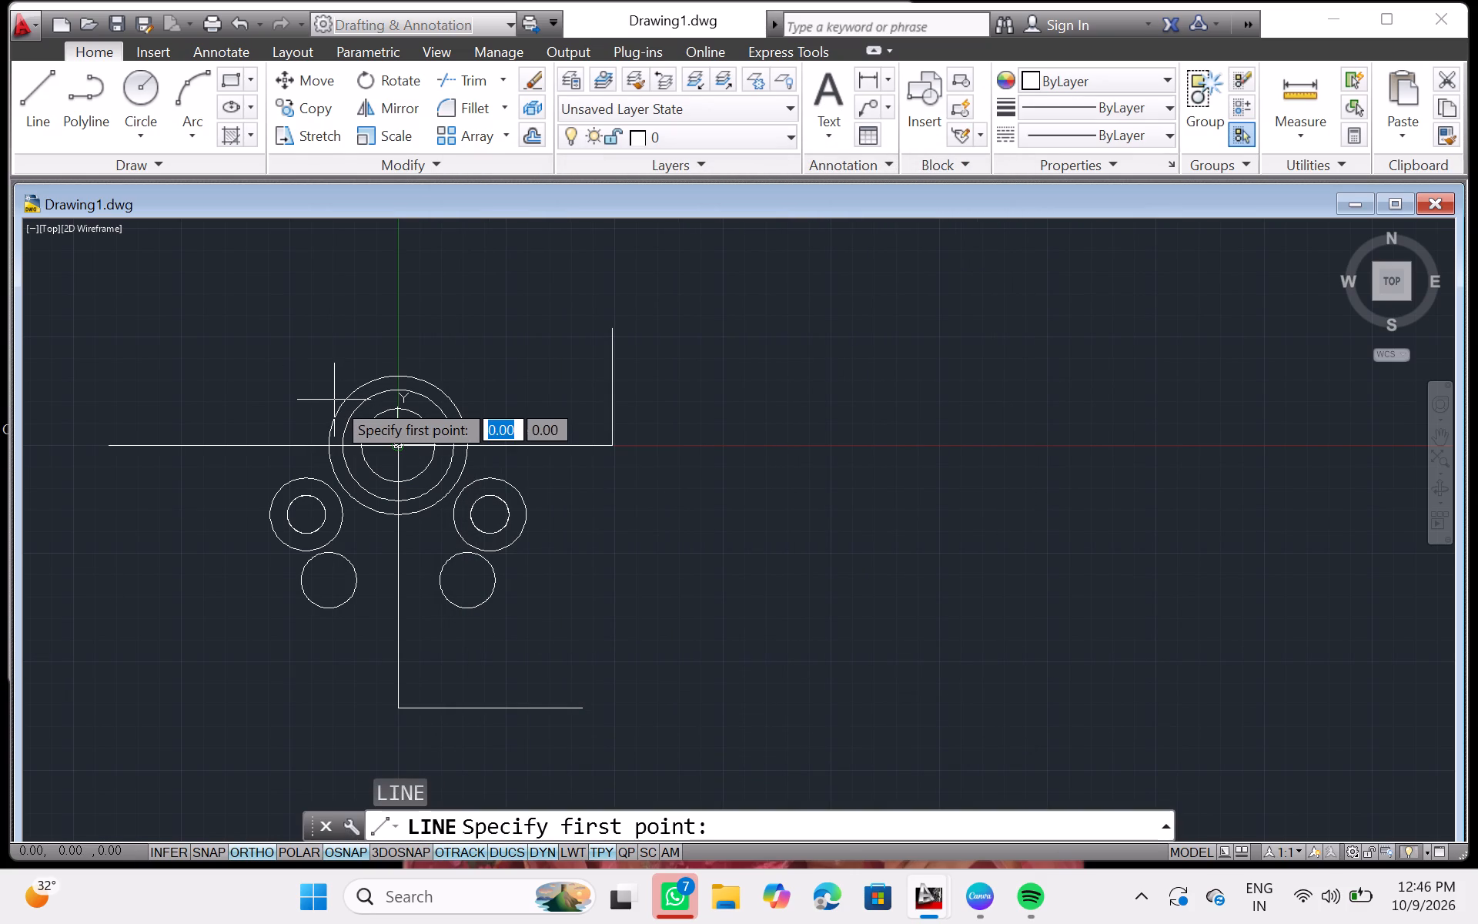
text(tan)
key(Return)
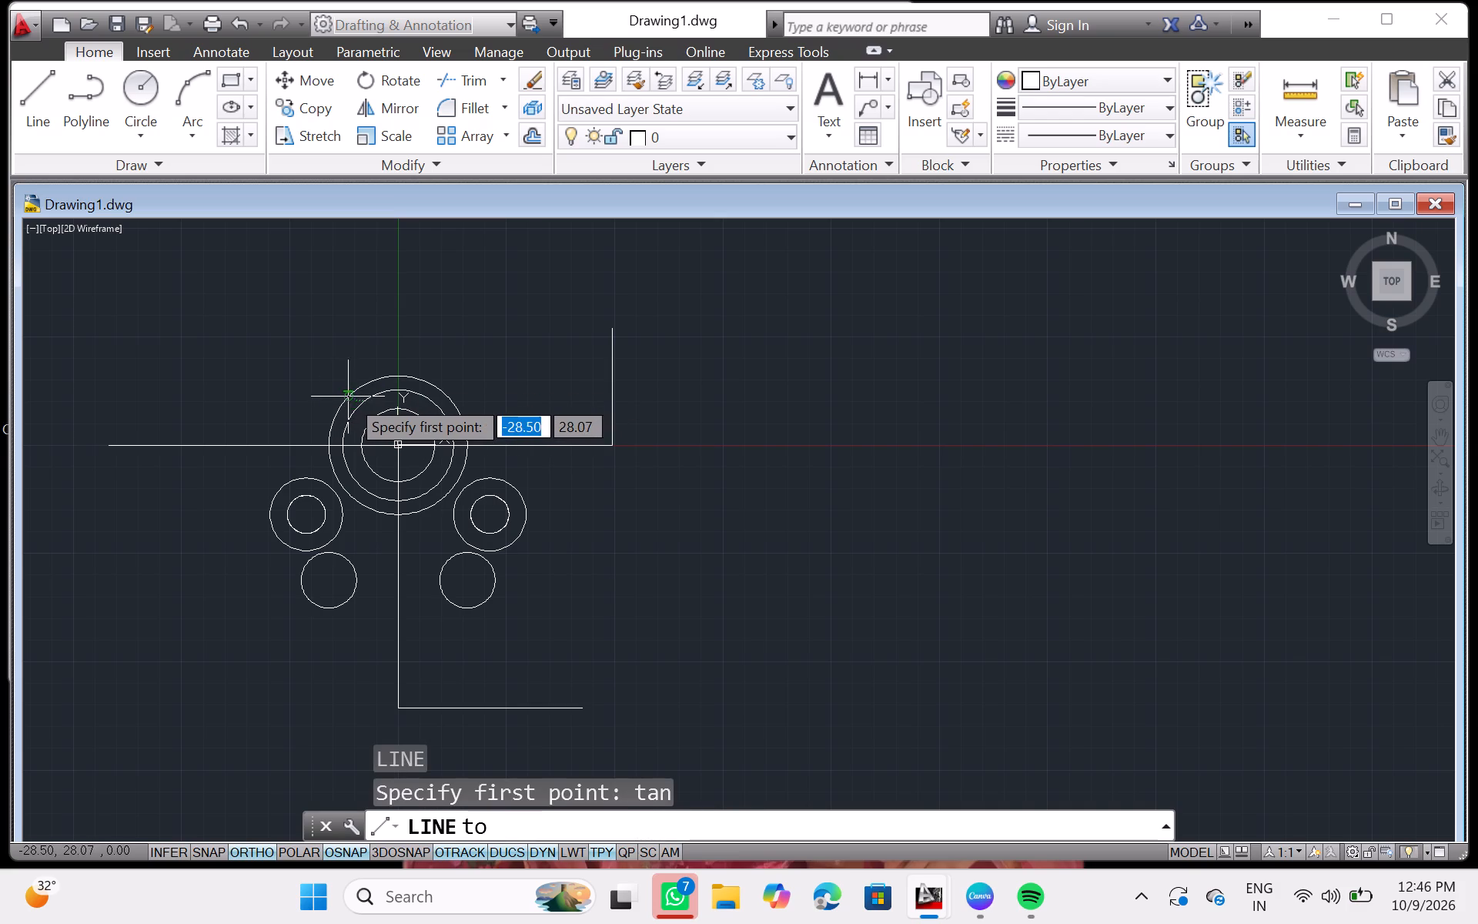
click(339, 407)
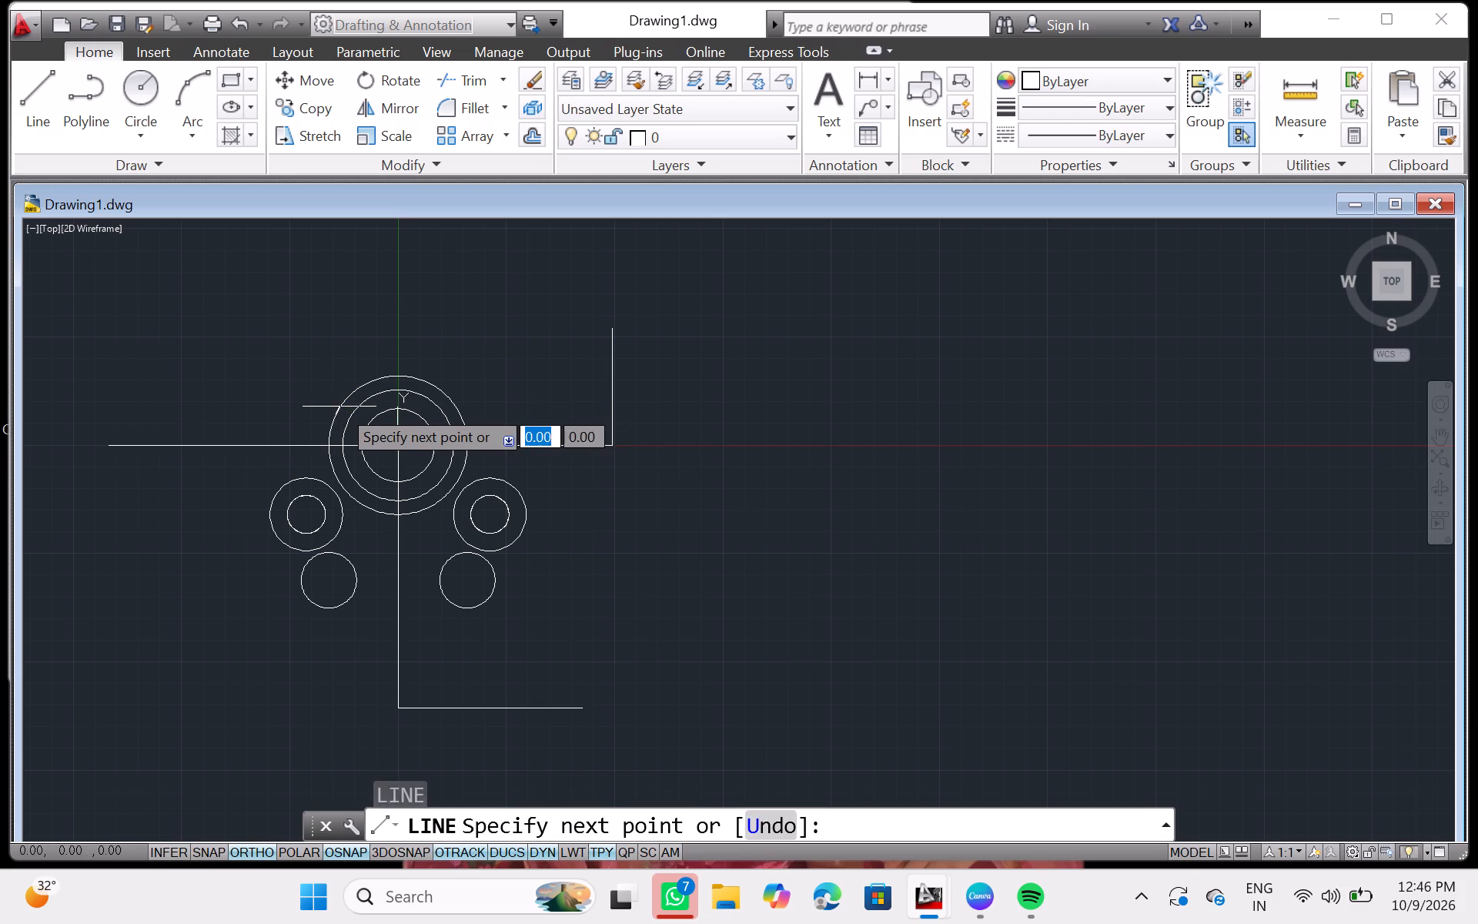
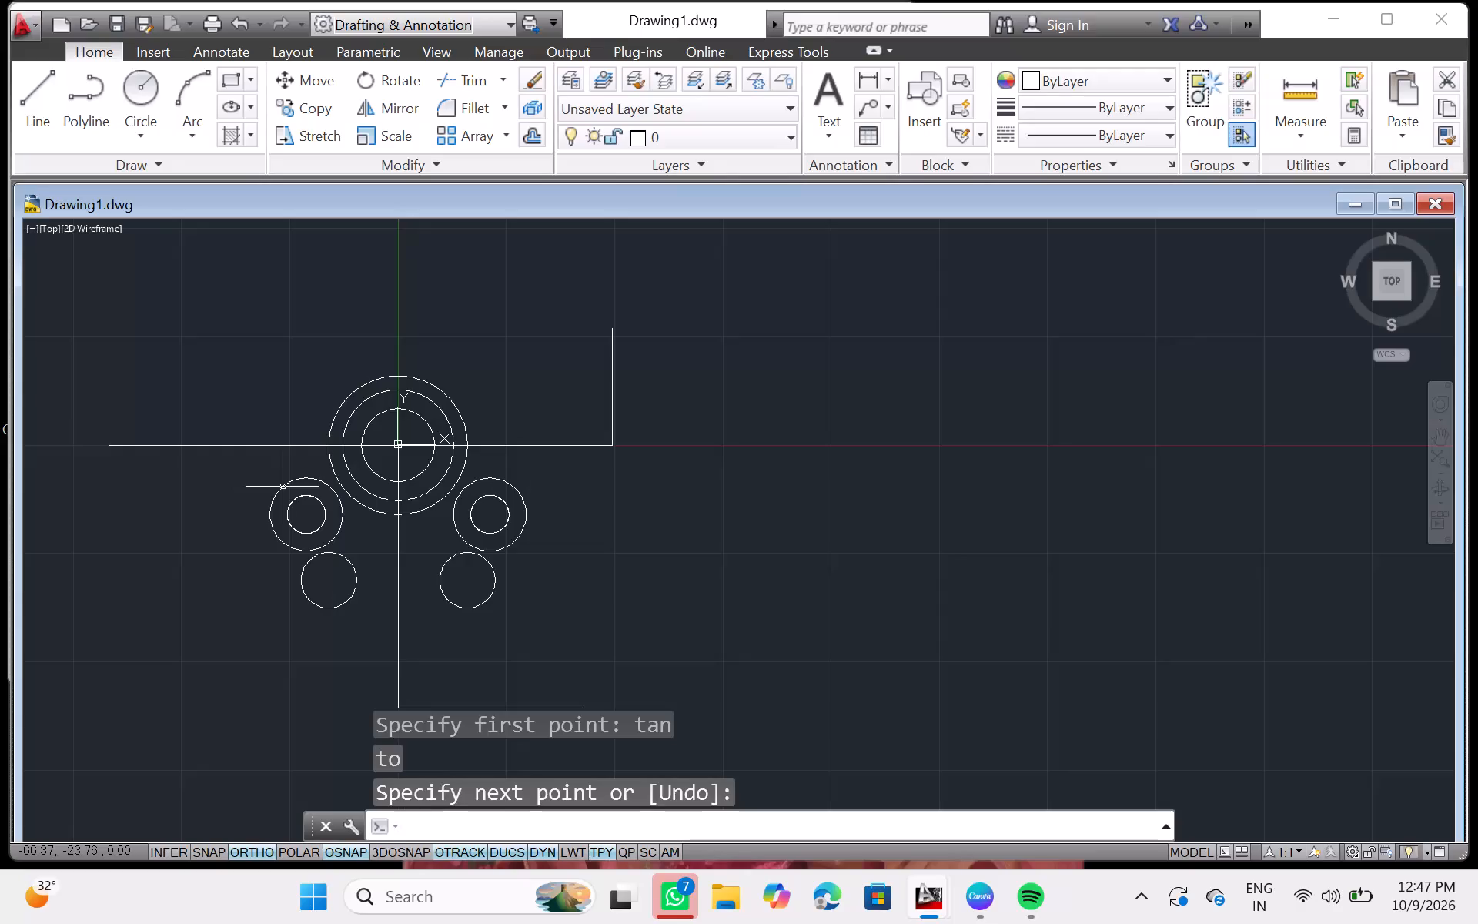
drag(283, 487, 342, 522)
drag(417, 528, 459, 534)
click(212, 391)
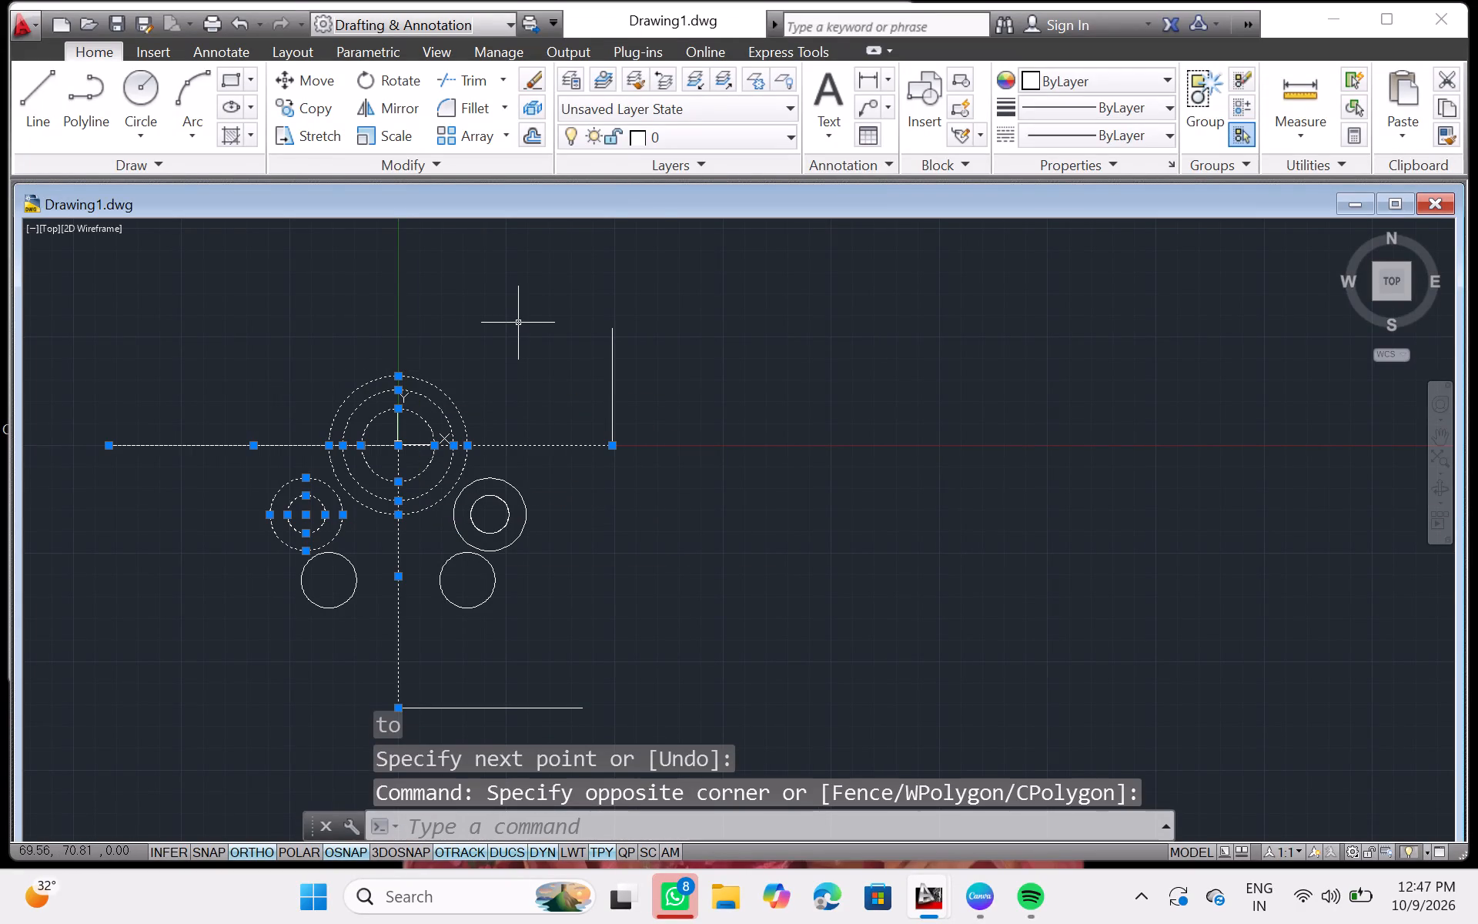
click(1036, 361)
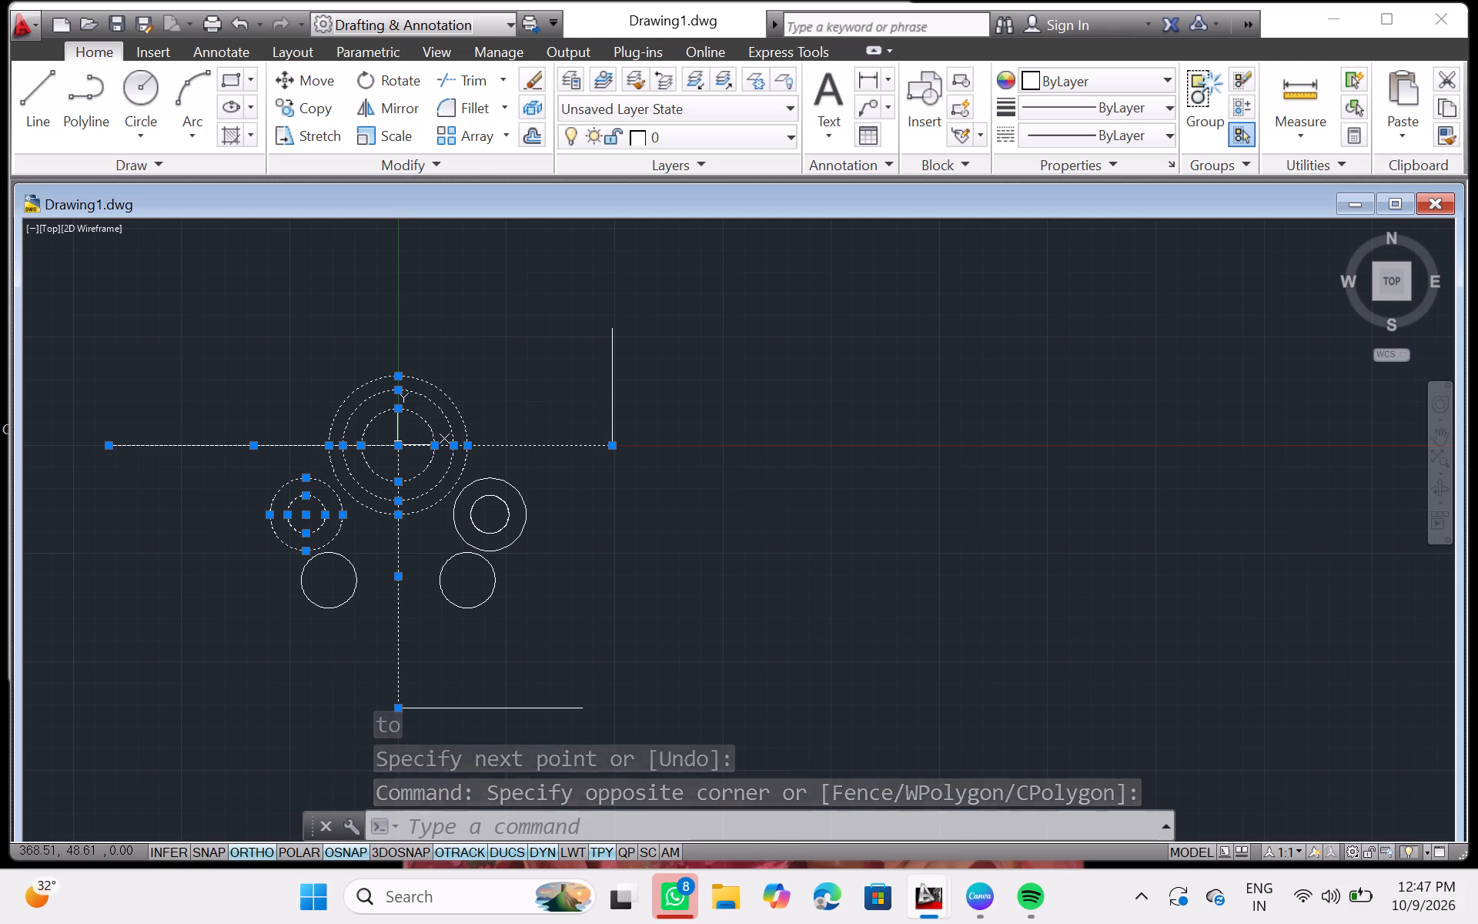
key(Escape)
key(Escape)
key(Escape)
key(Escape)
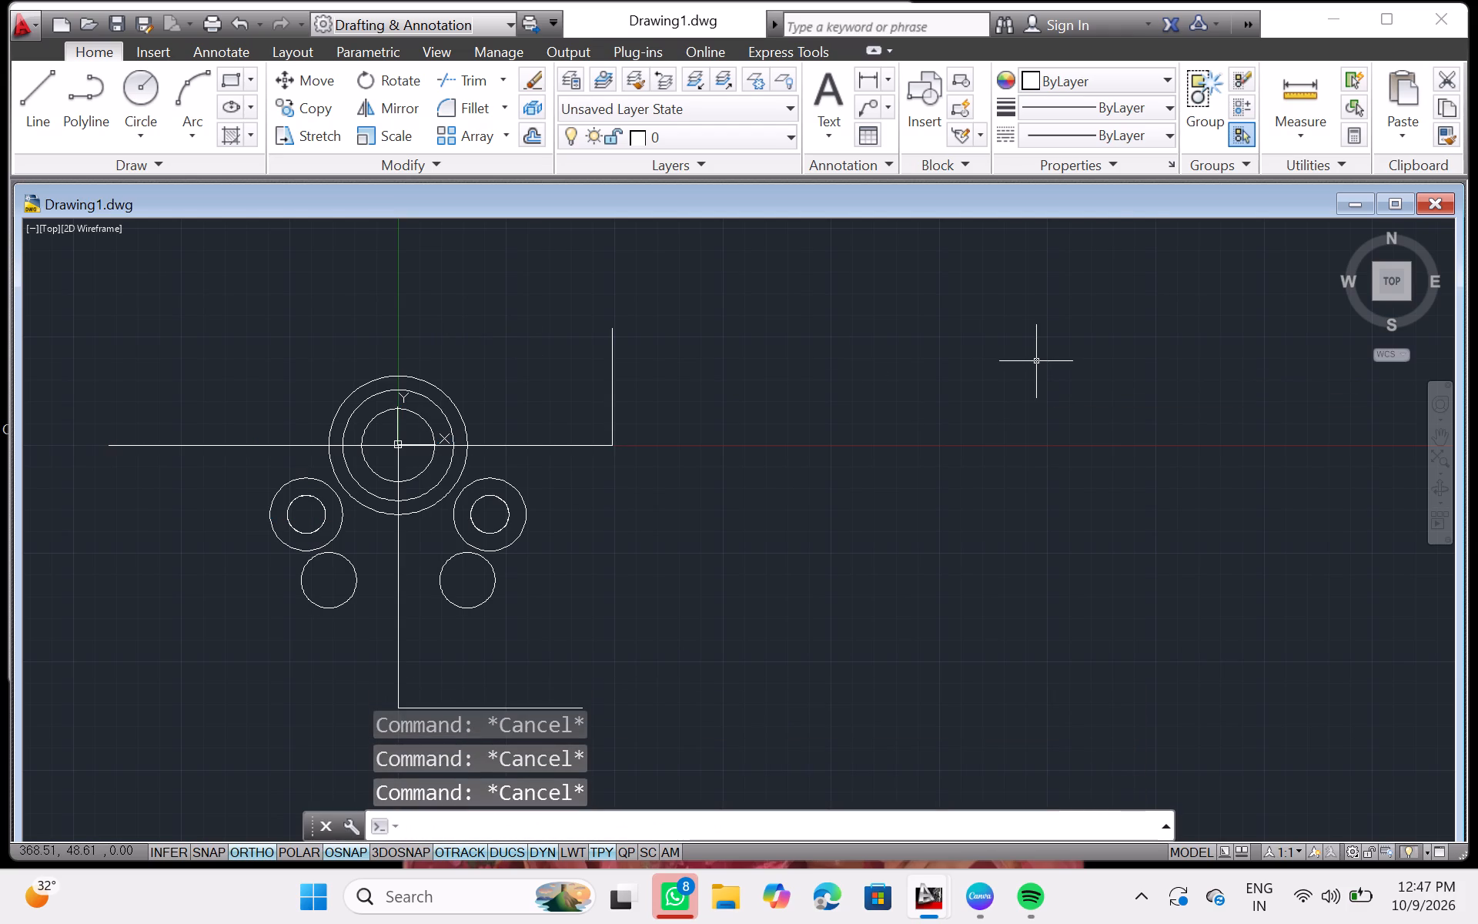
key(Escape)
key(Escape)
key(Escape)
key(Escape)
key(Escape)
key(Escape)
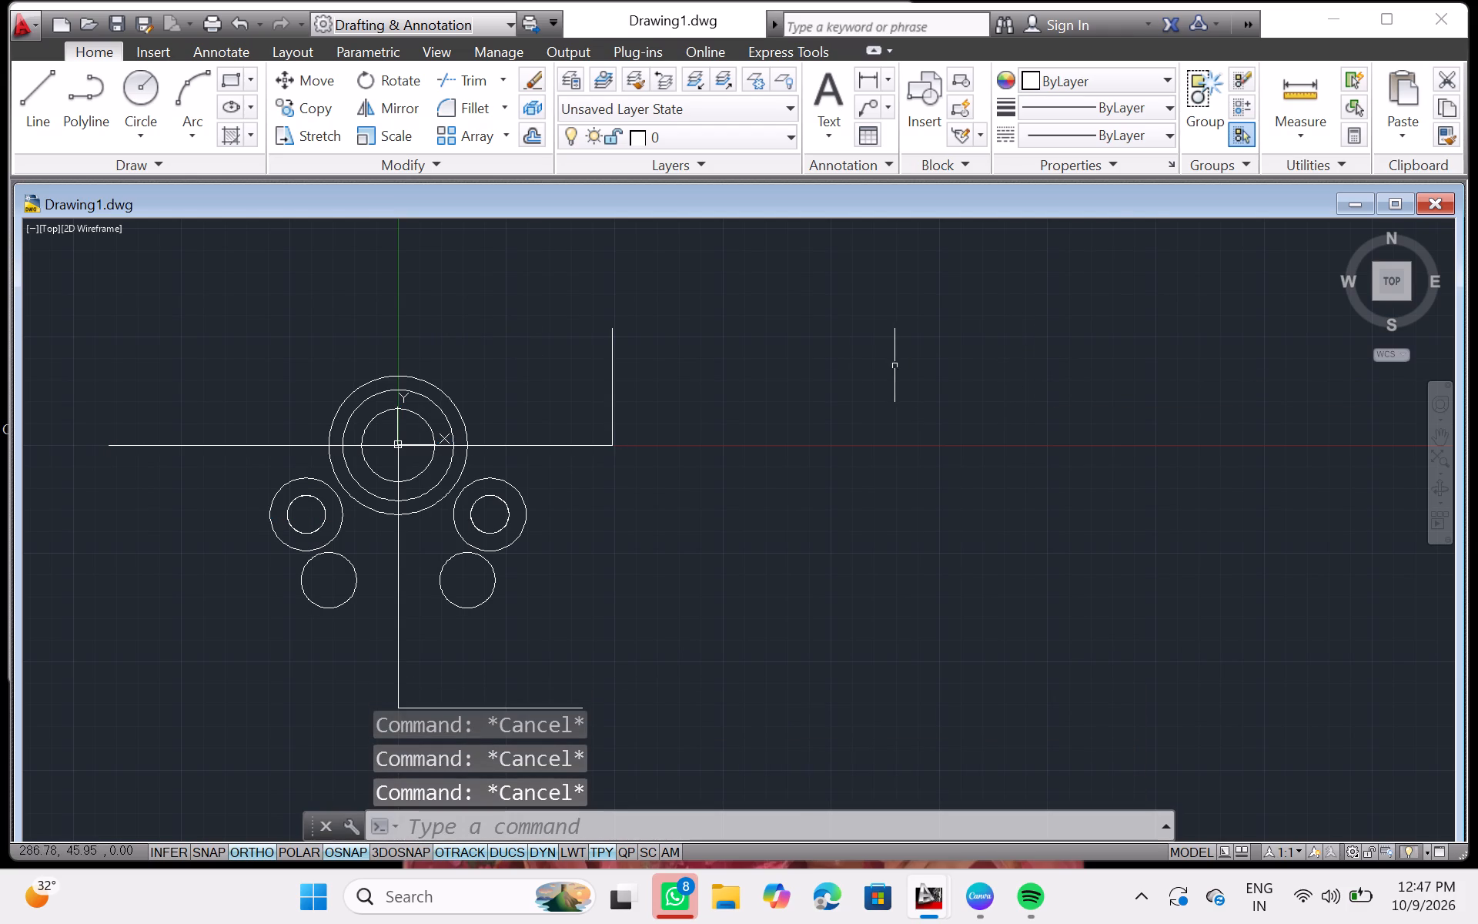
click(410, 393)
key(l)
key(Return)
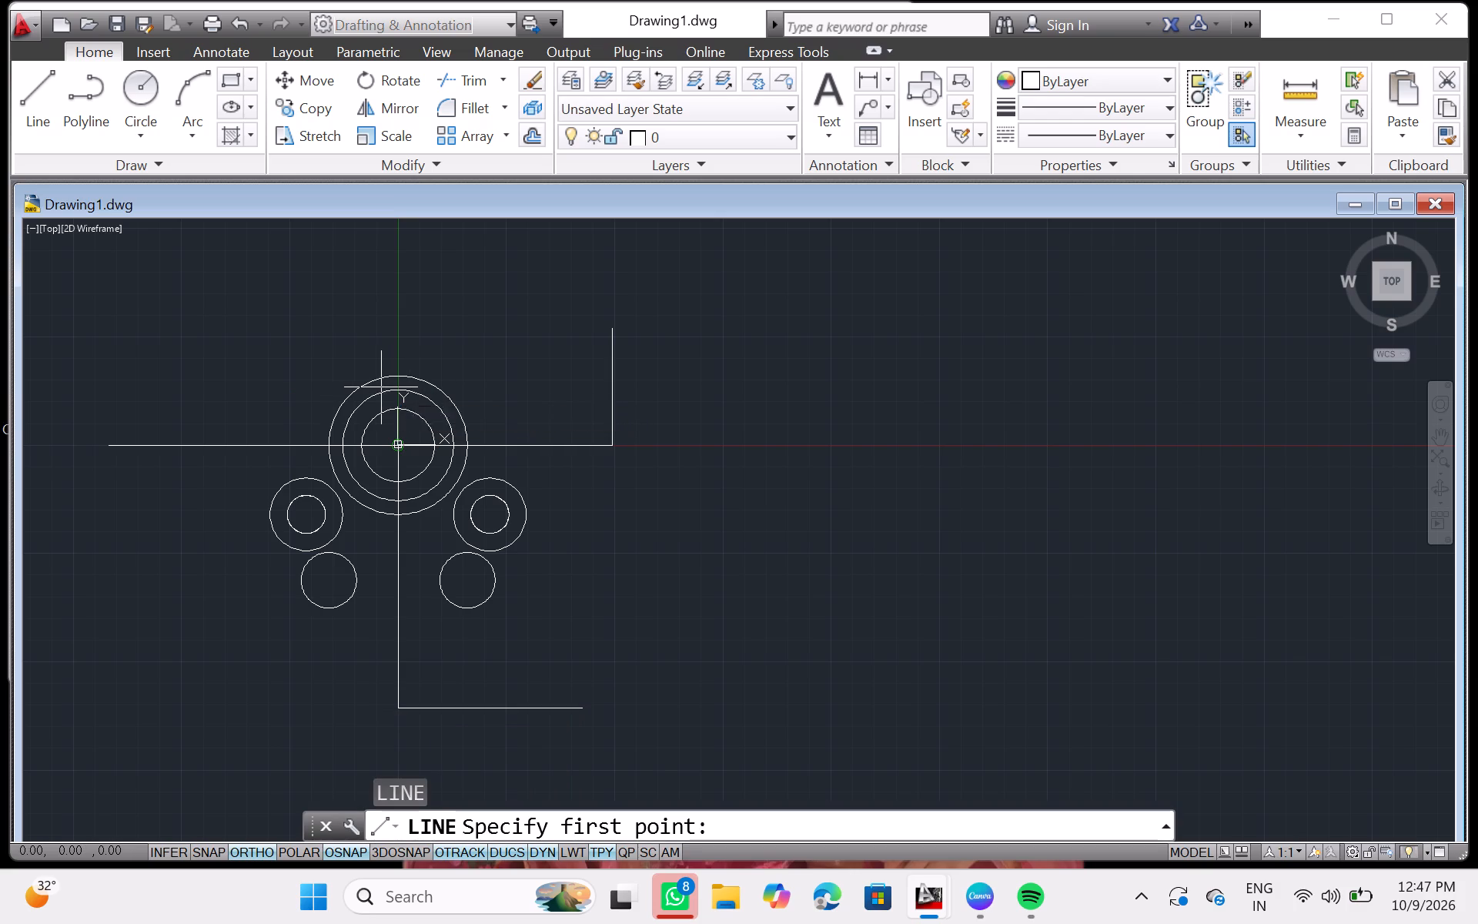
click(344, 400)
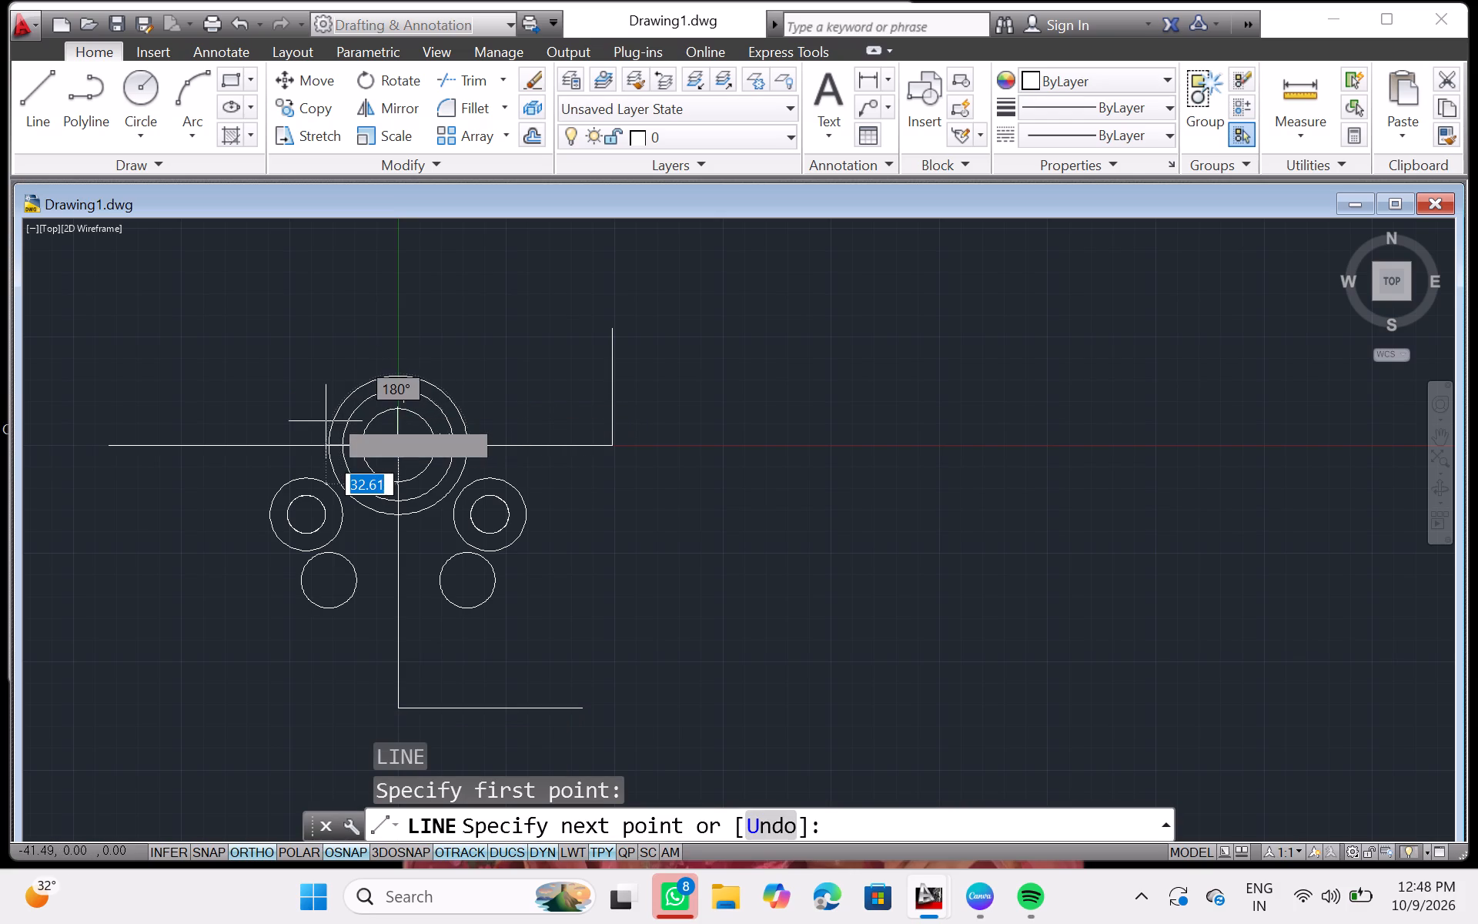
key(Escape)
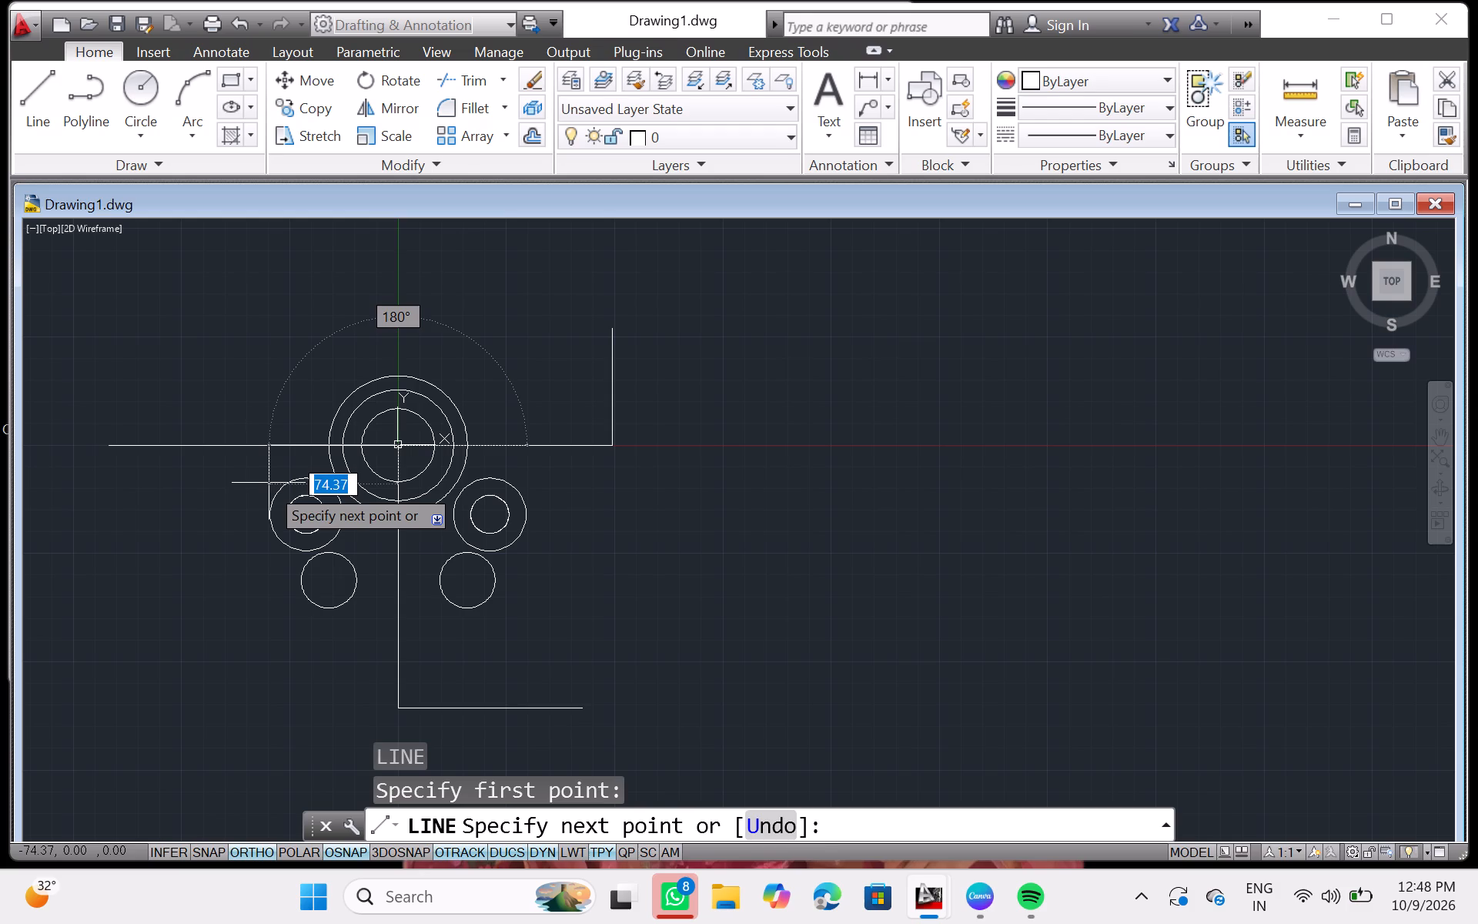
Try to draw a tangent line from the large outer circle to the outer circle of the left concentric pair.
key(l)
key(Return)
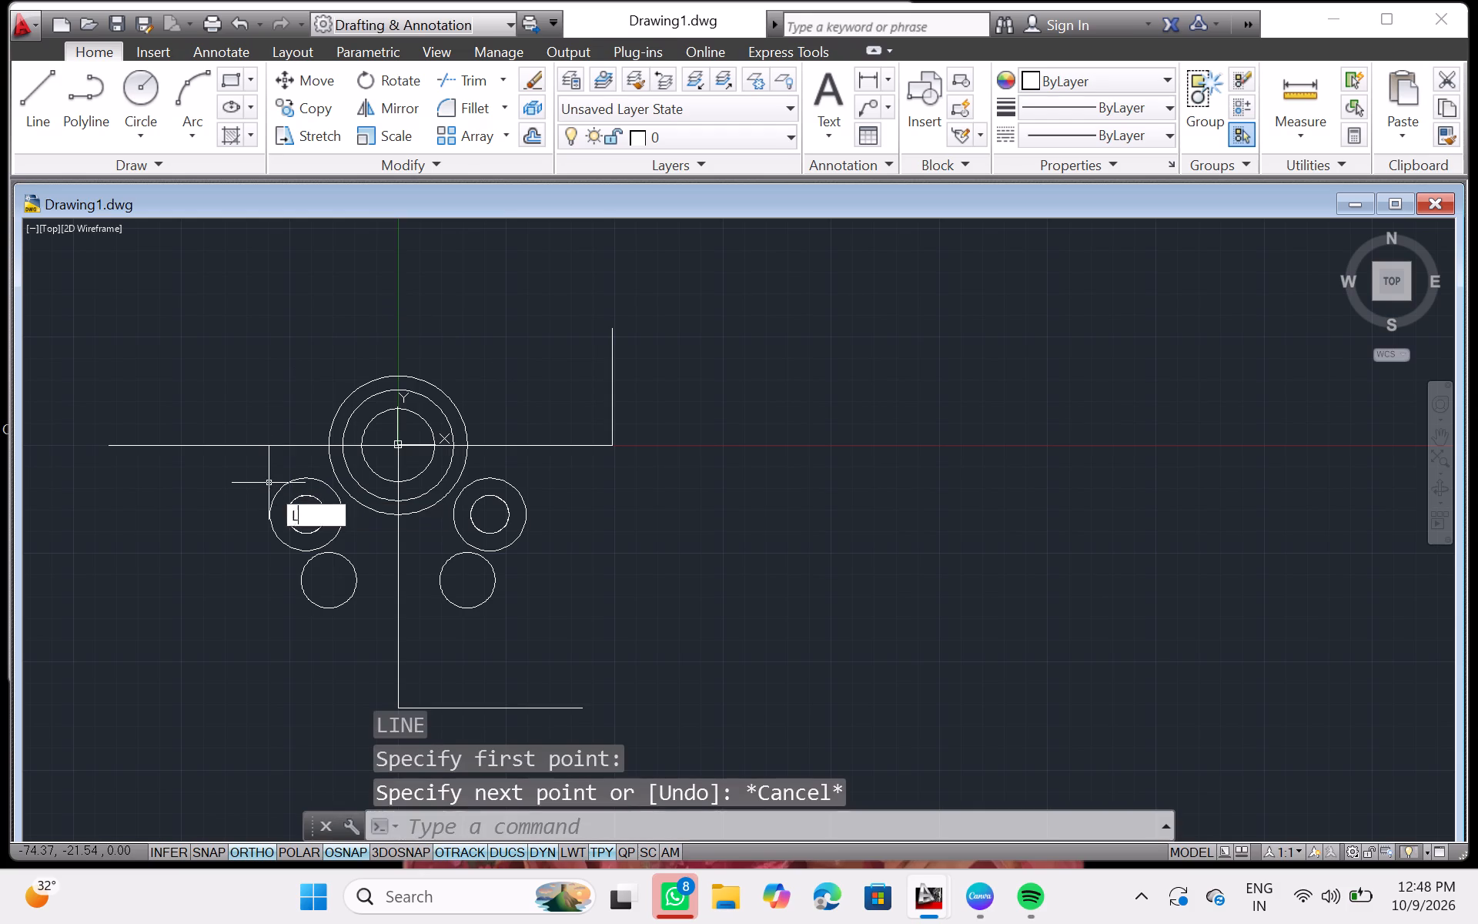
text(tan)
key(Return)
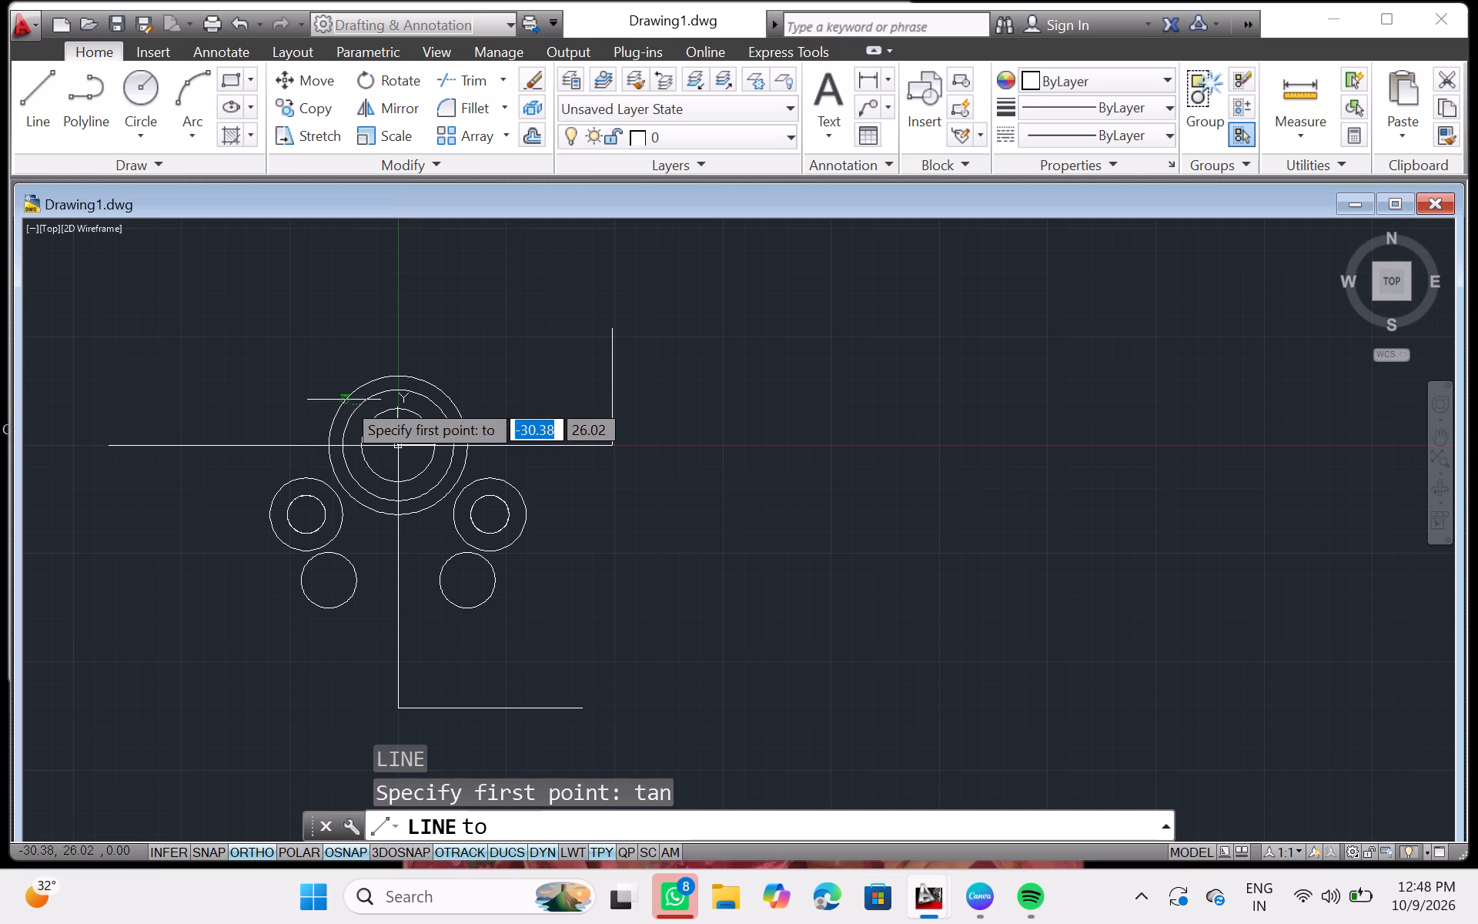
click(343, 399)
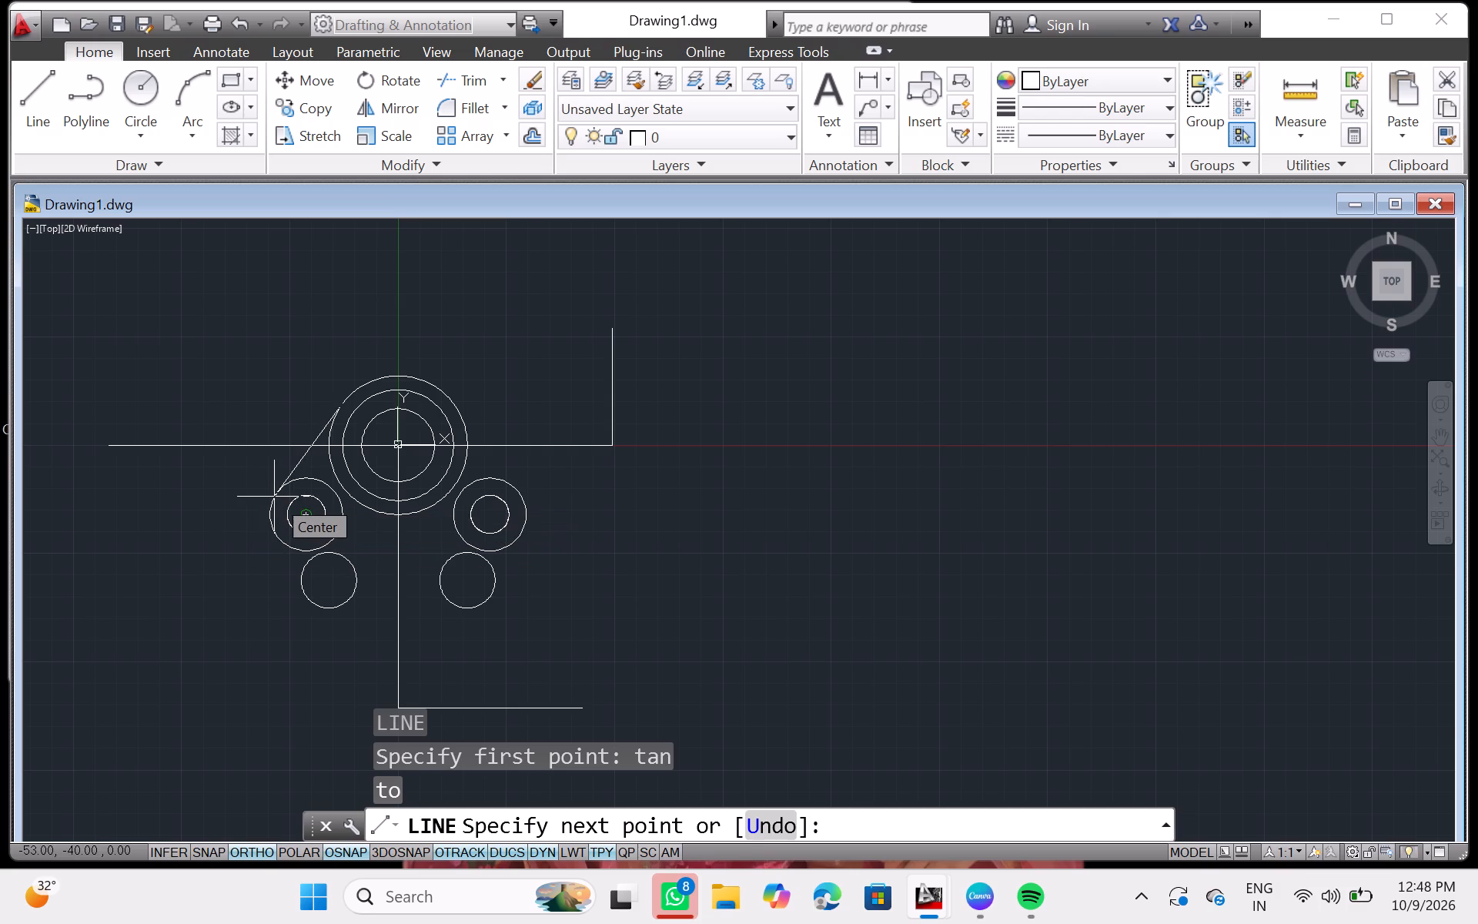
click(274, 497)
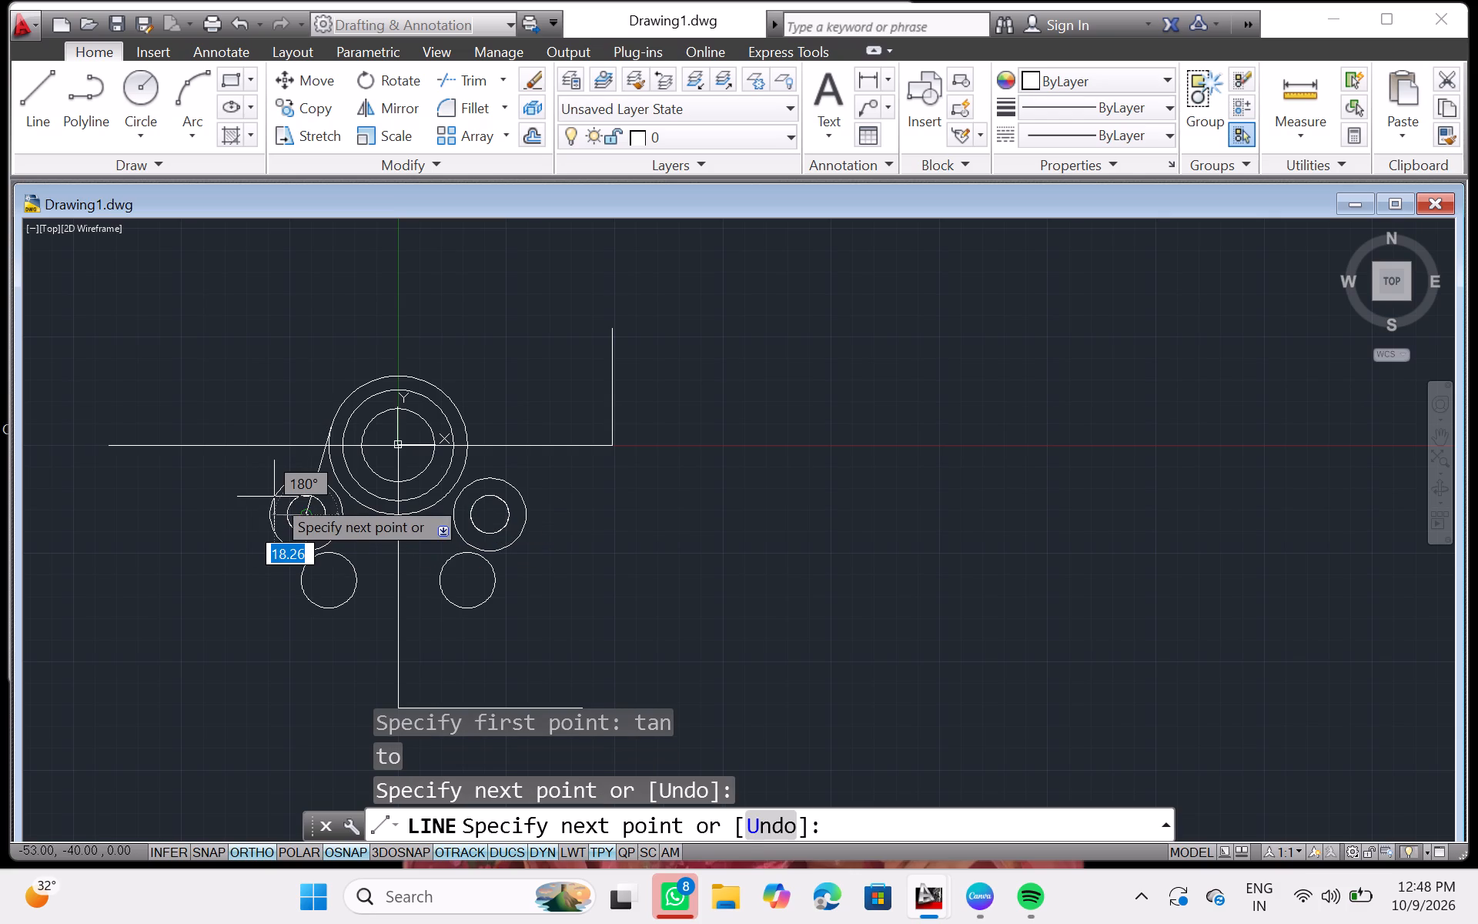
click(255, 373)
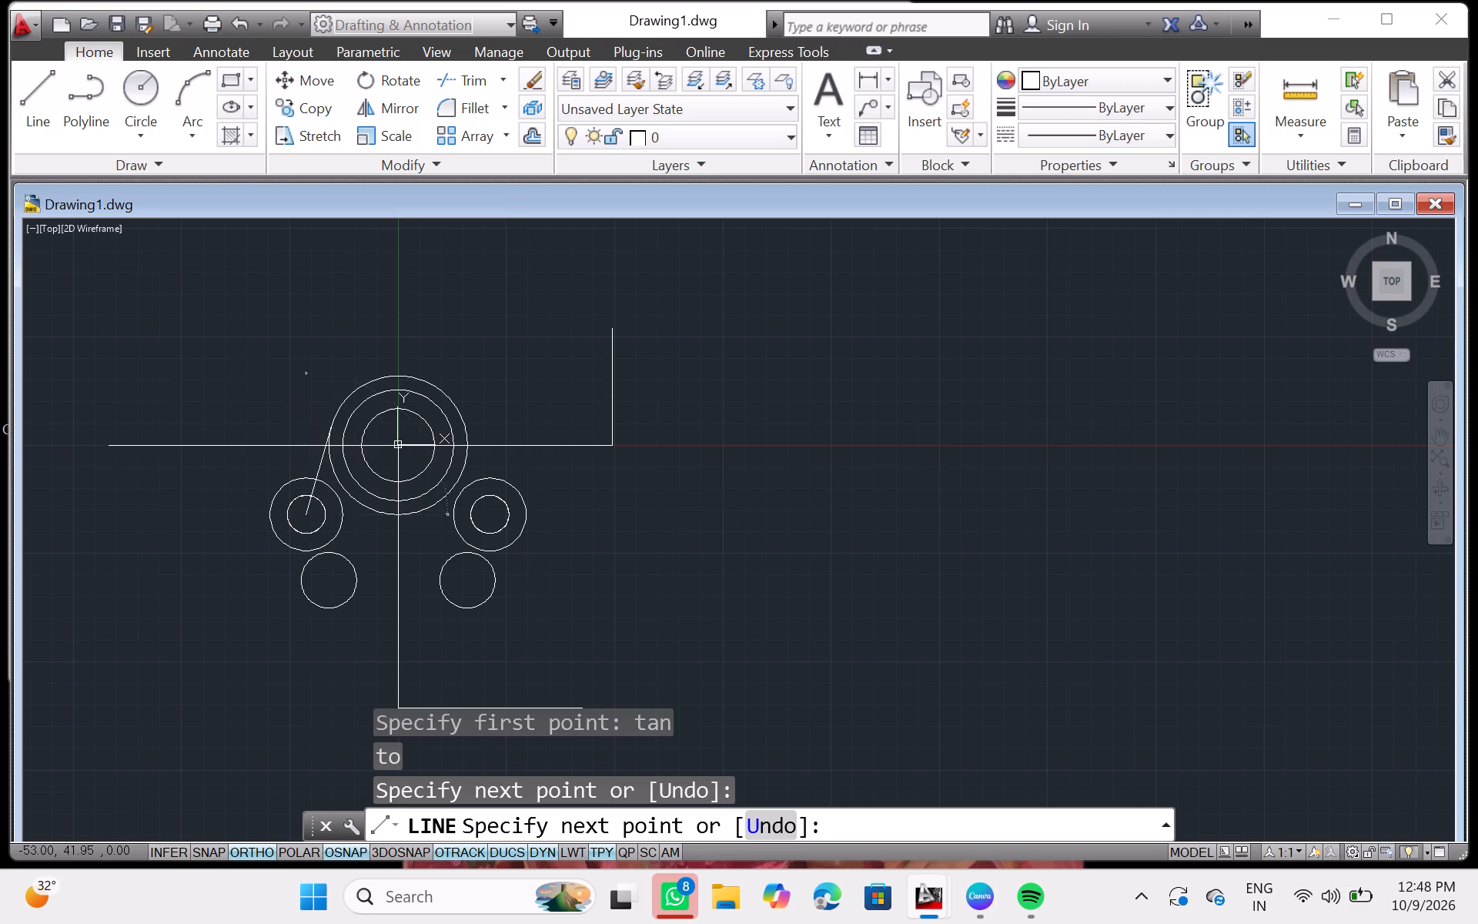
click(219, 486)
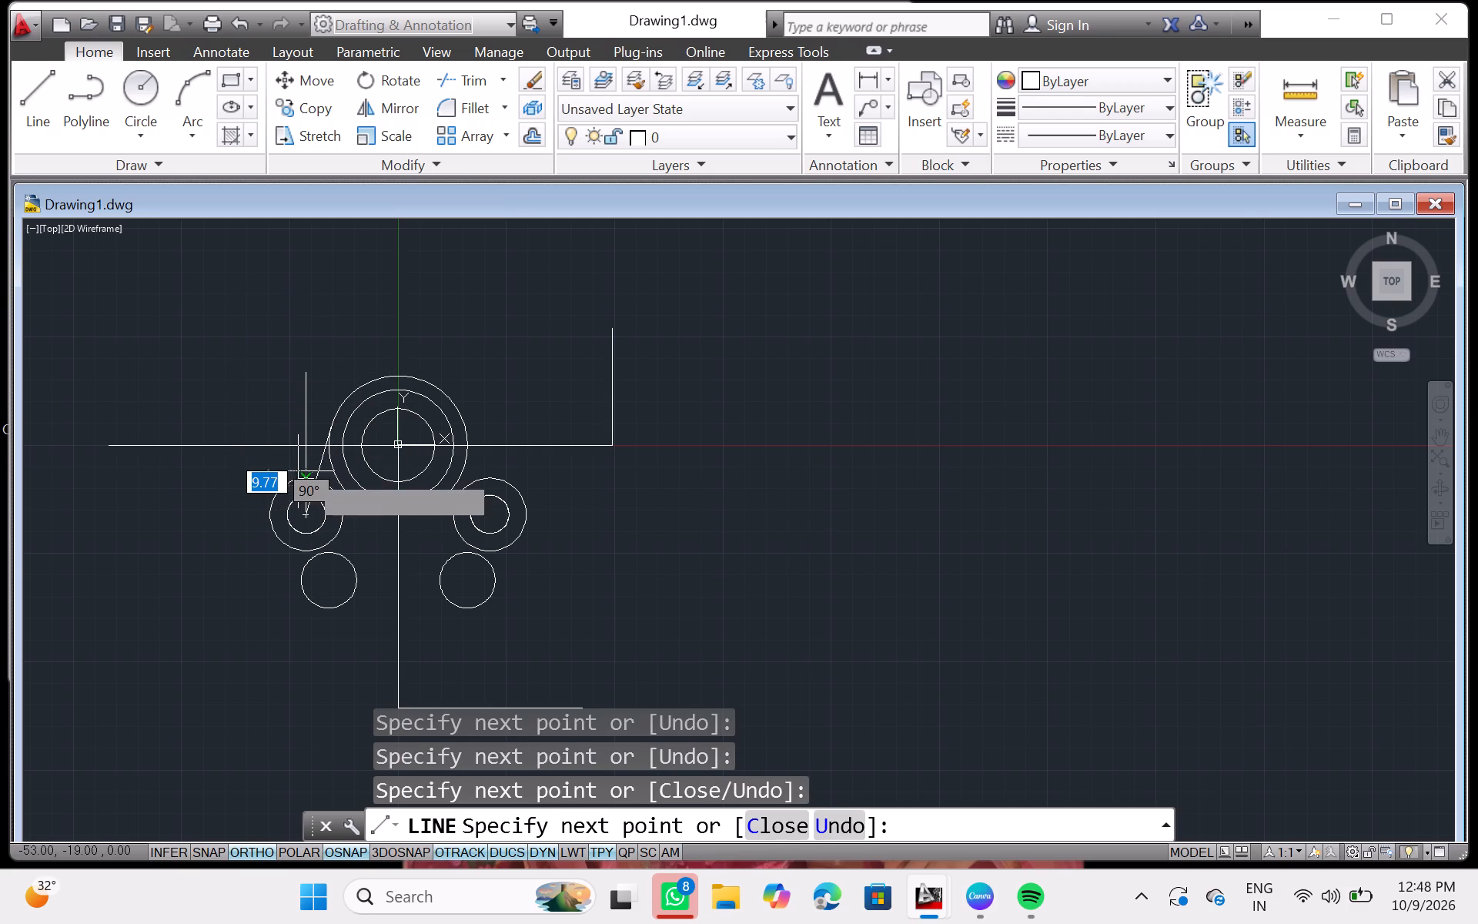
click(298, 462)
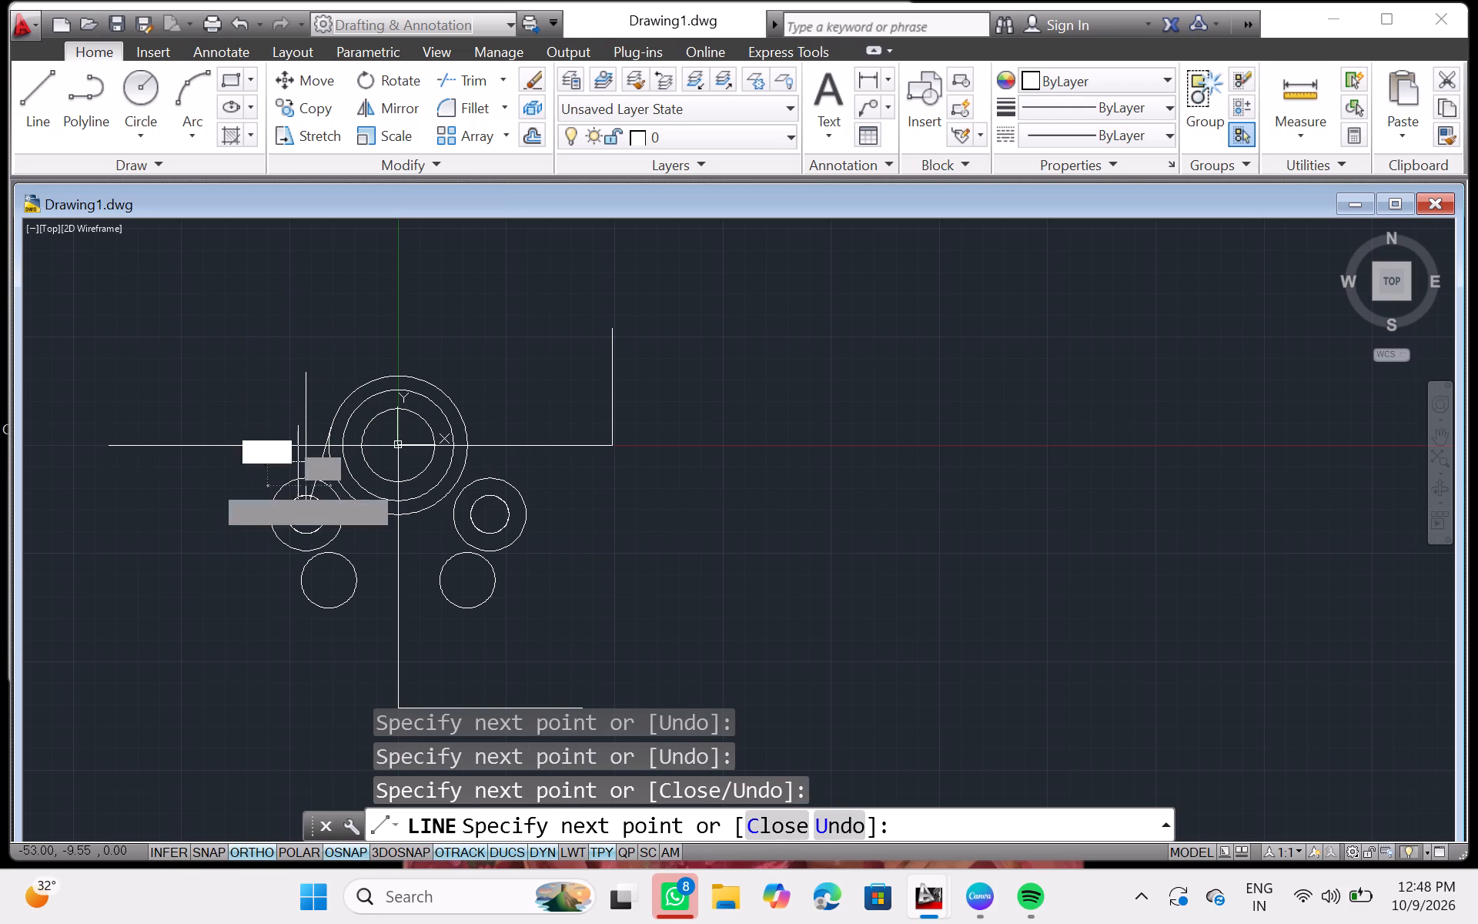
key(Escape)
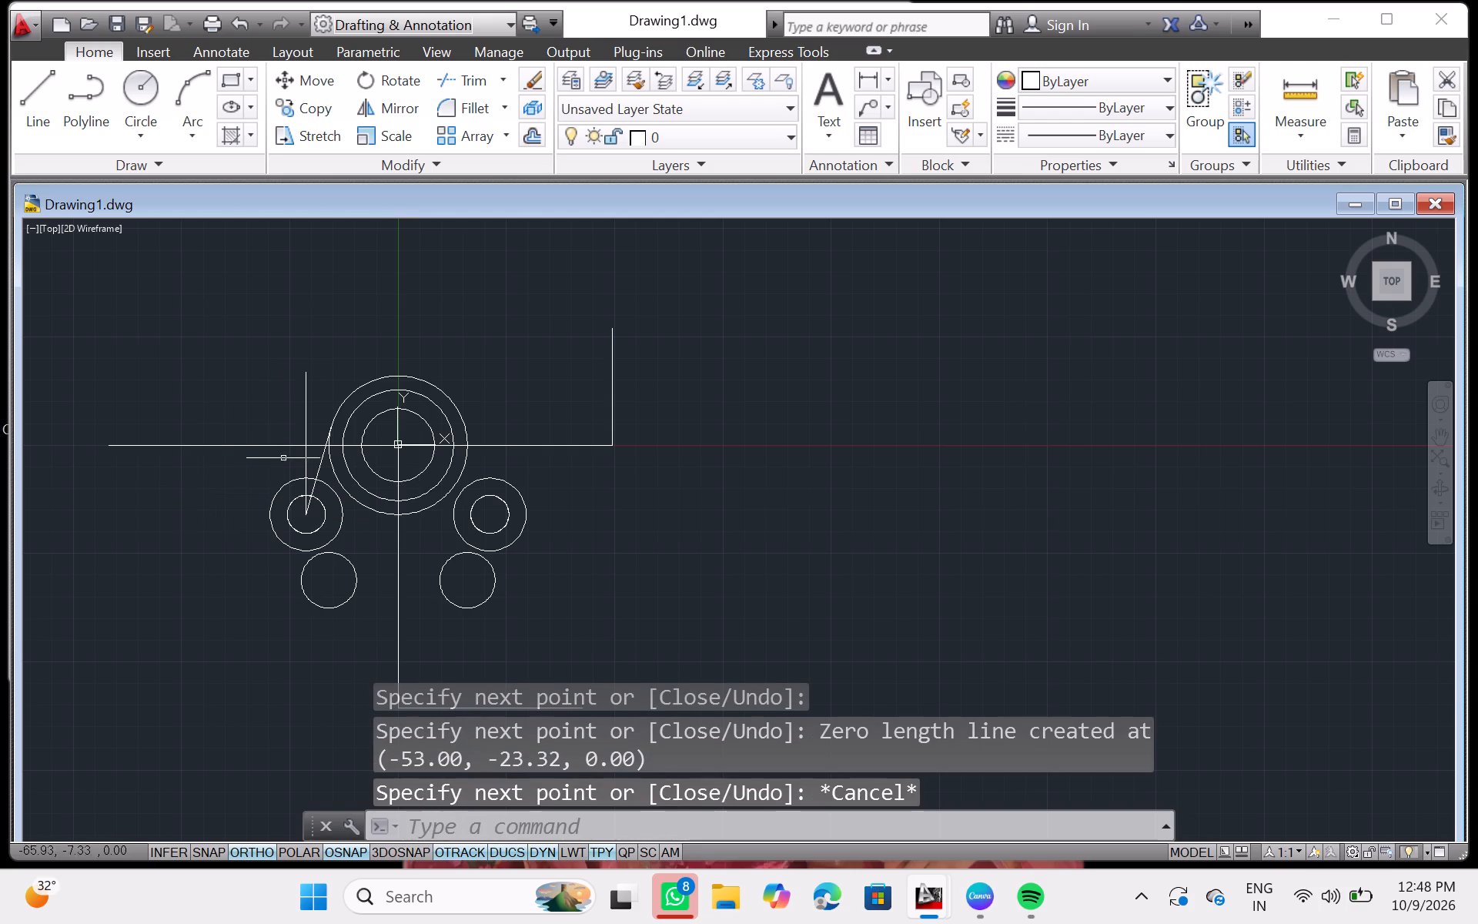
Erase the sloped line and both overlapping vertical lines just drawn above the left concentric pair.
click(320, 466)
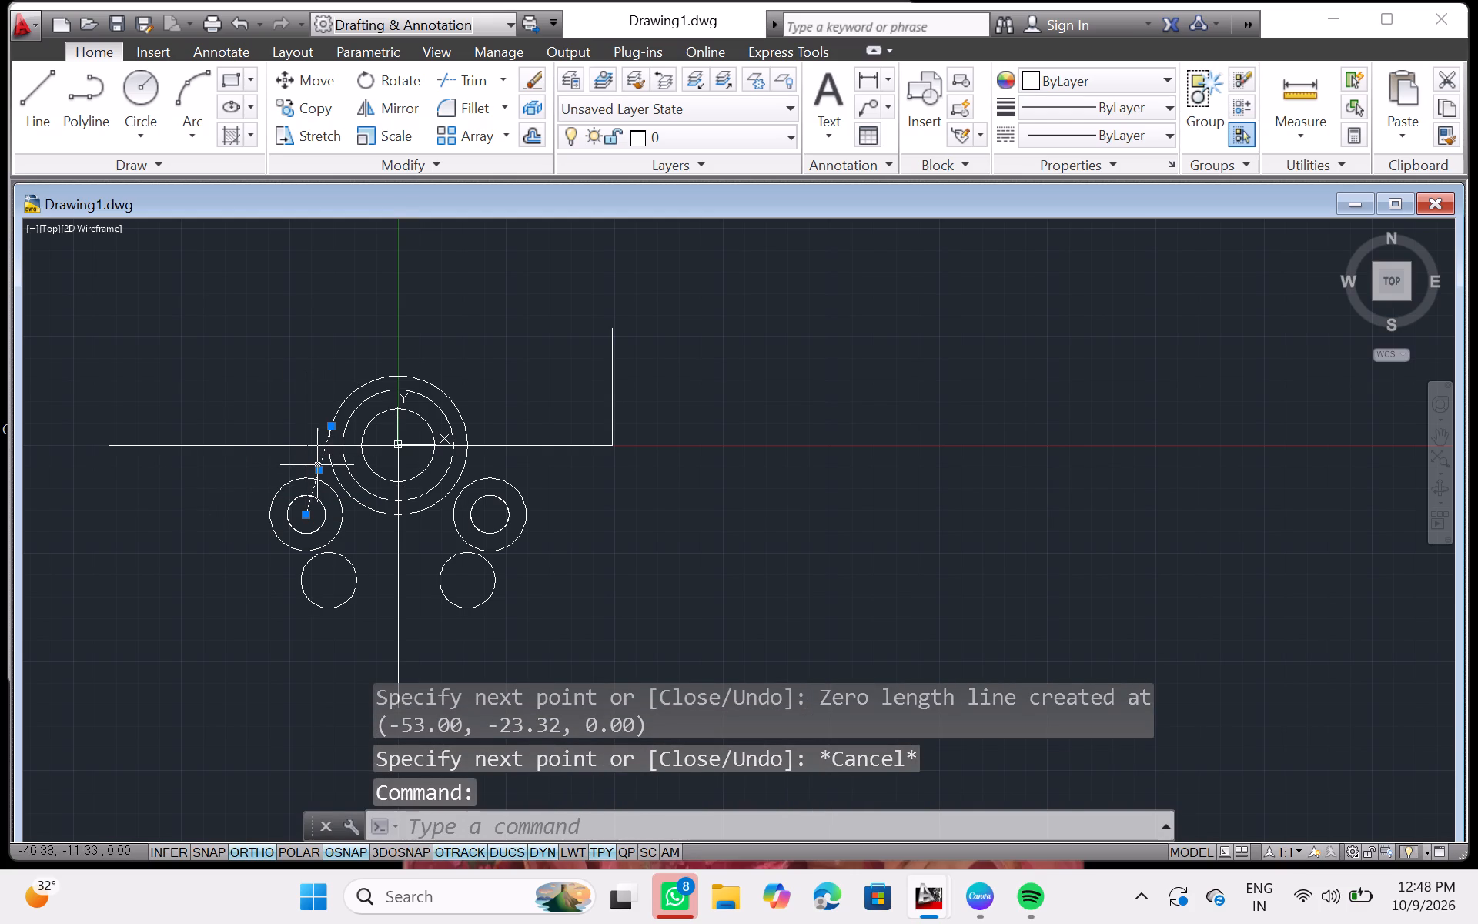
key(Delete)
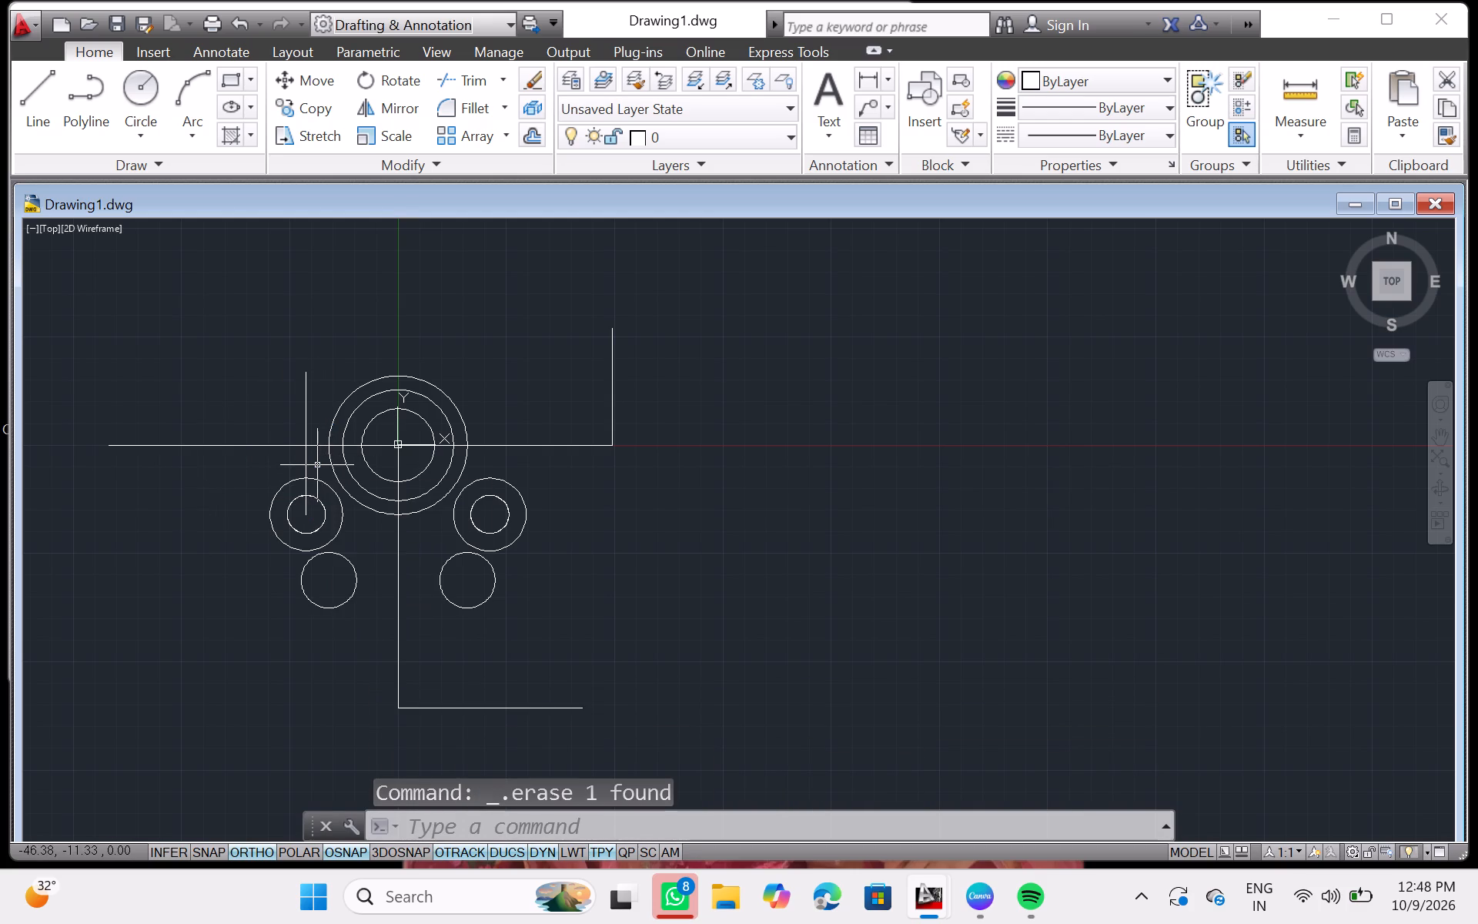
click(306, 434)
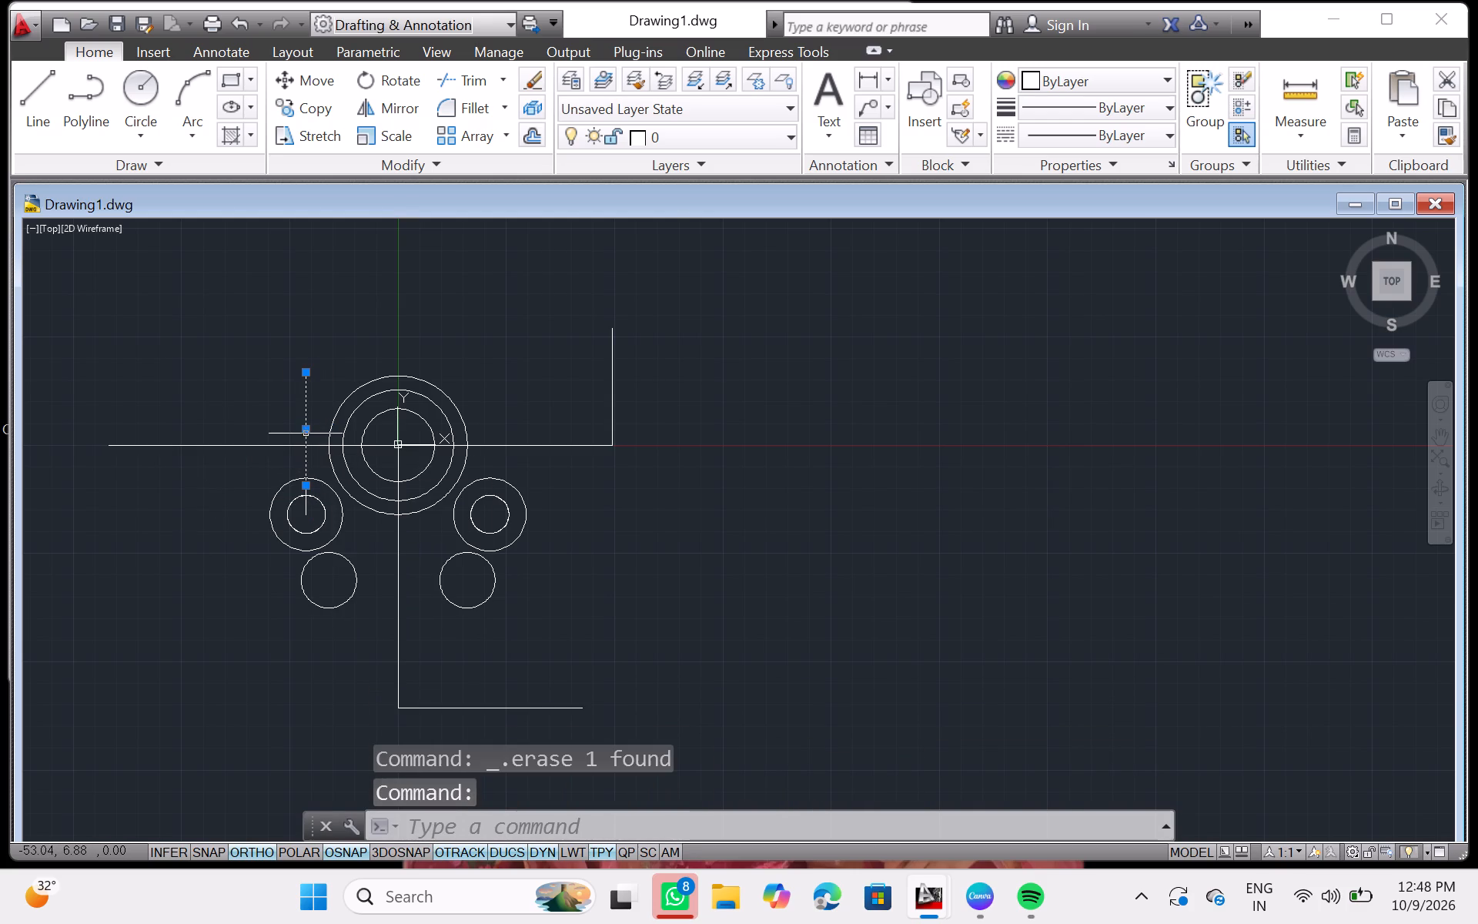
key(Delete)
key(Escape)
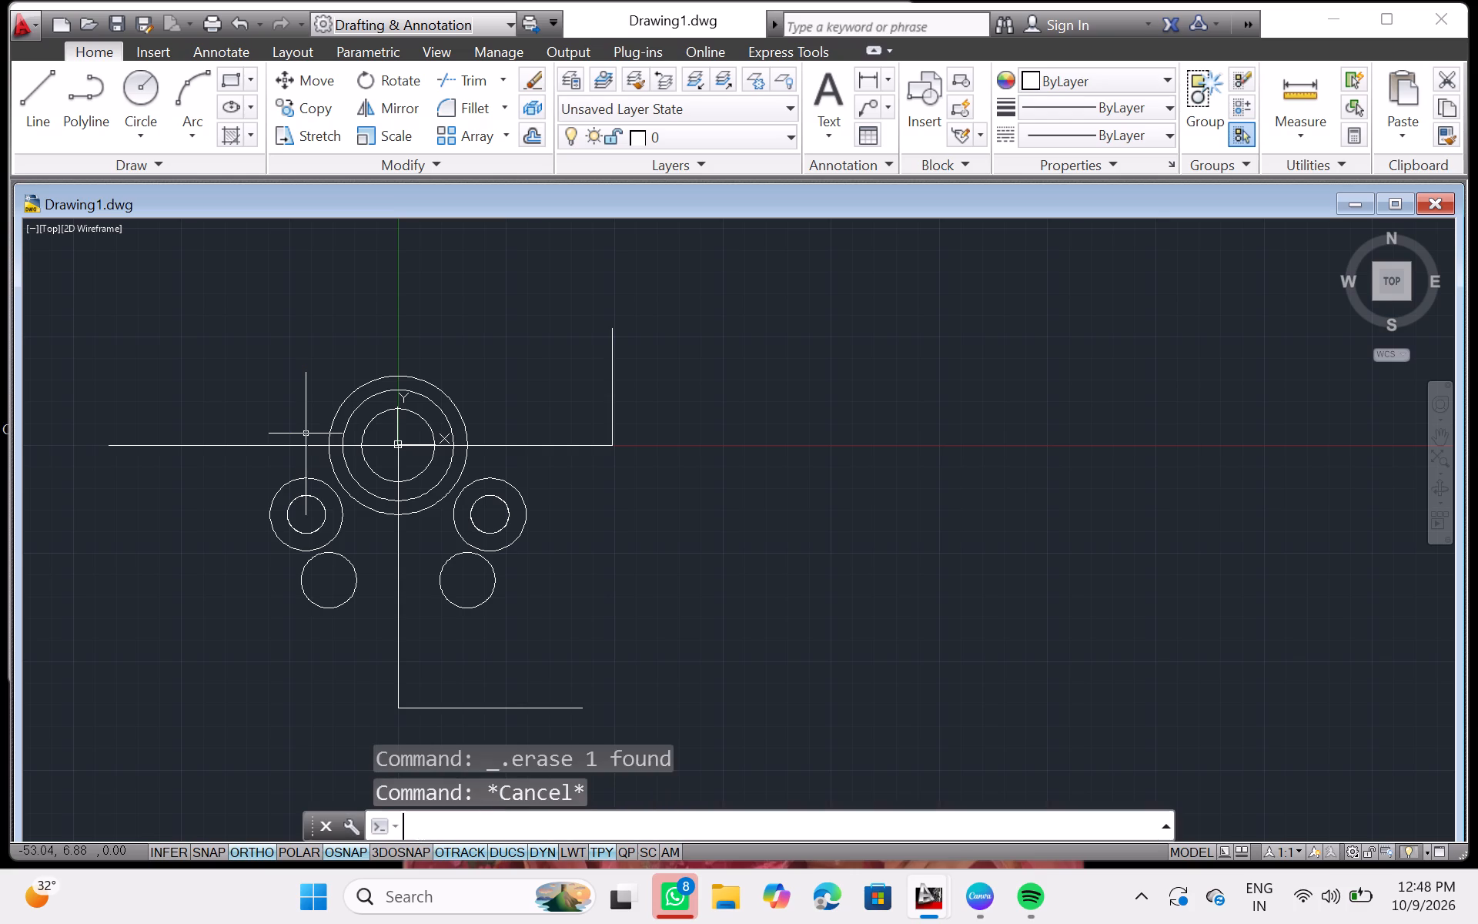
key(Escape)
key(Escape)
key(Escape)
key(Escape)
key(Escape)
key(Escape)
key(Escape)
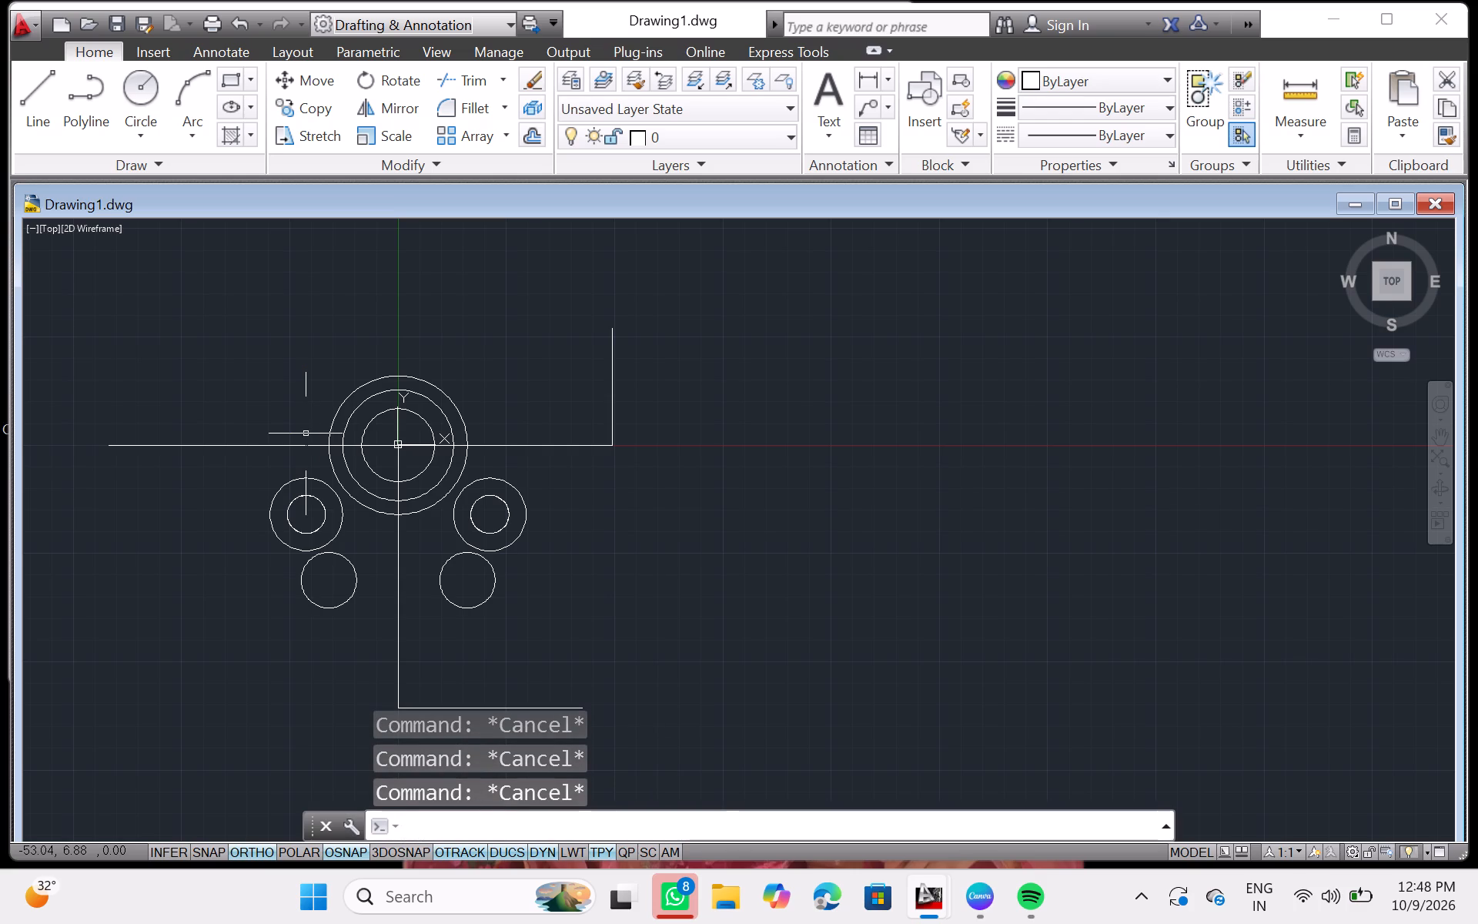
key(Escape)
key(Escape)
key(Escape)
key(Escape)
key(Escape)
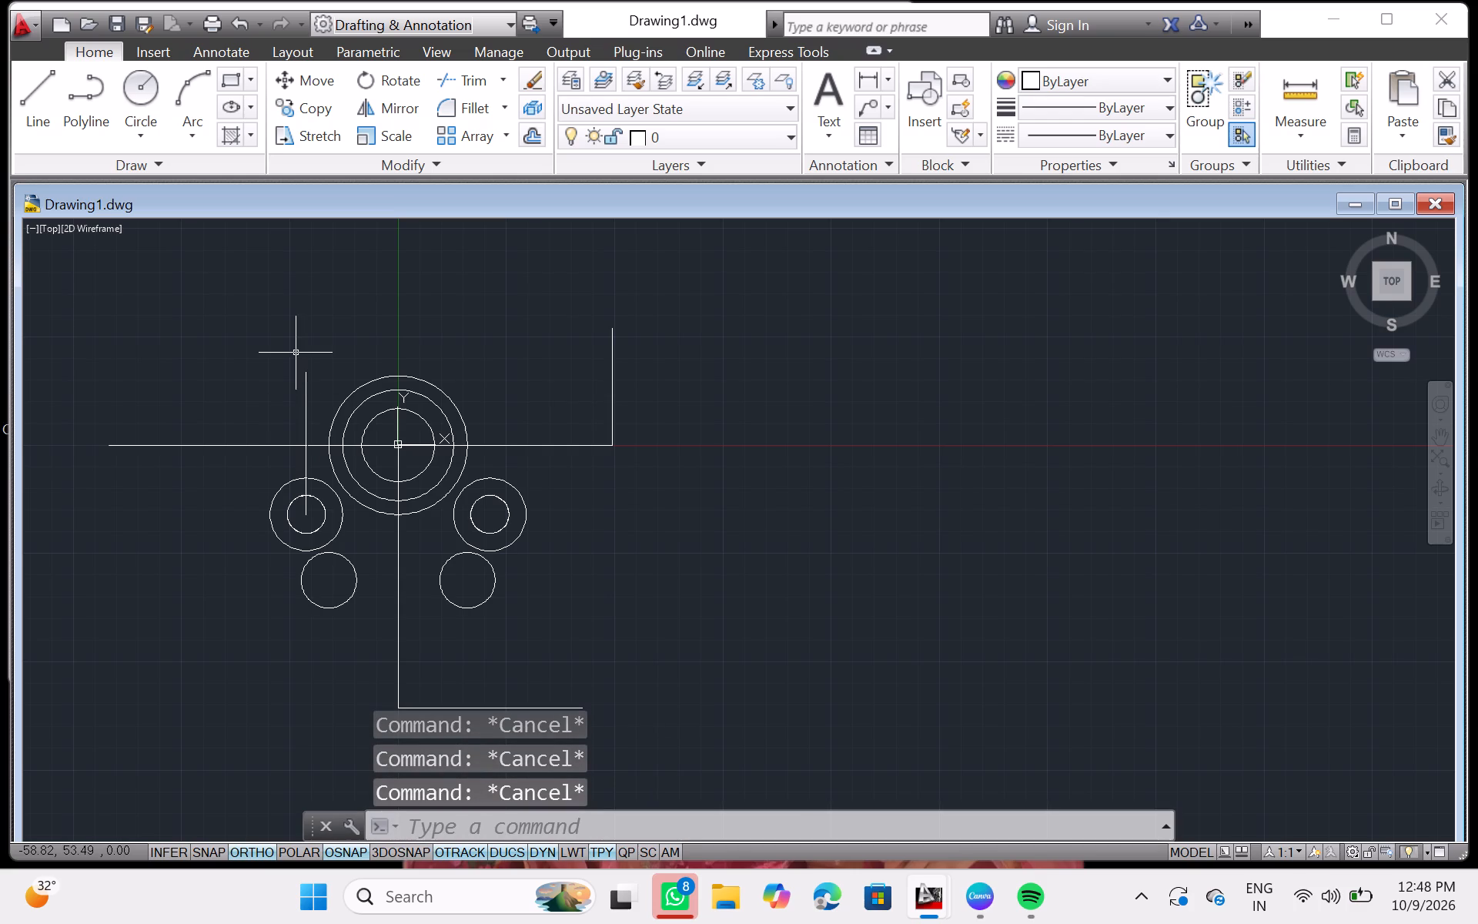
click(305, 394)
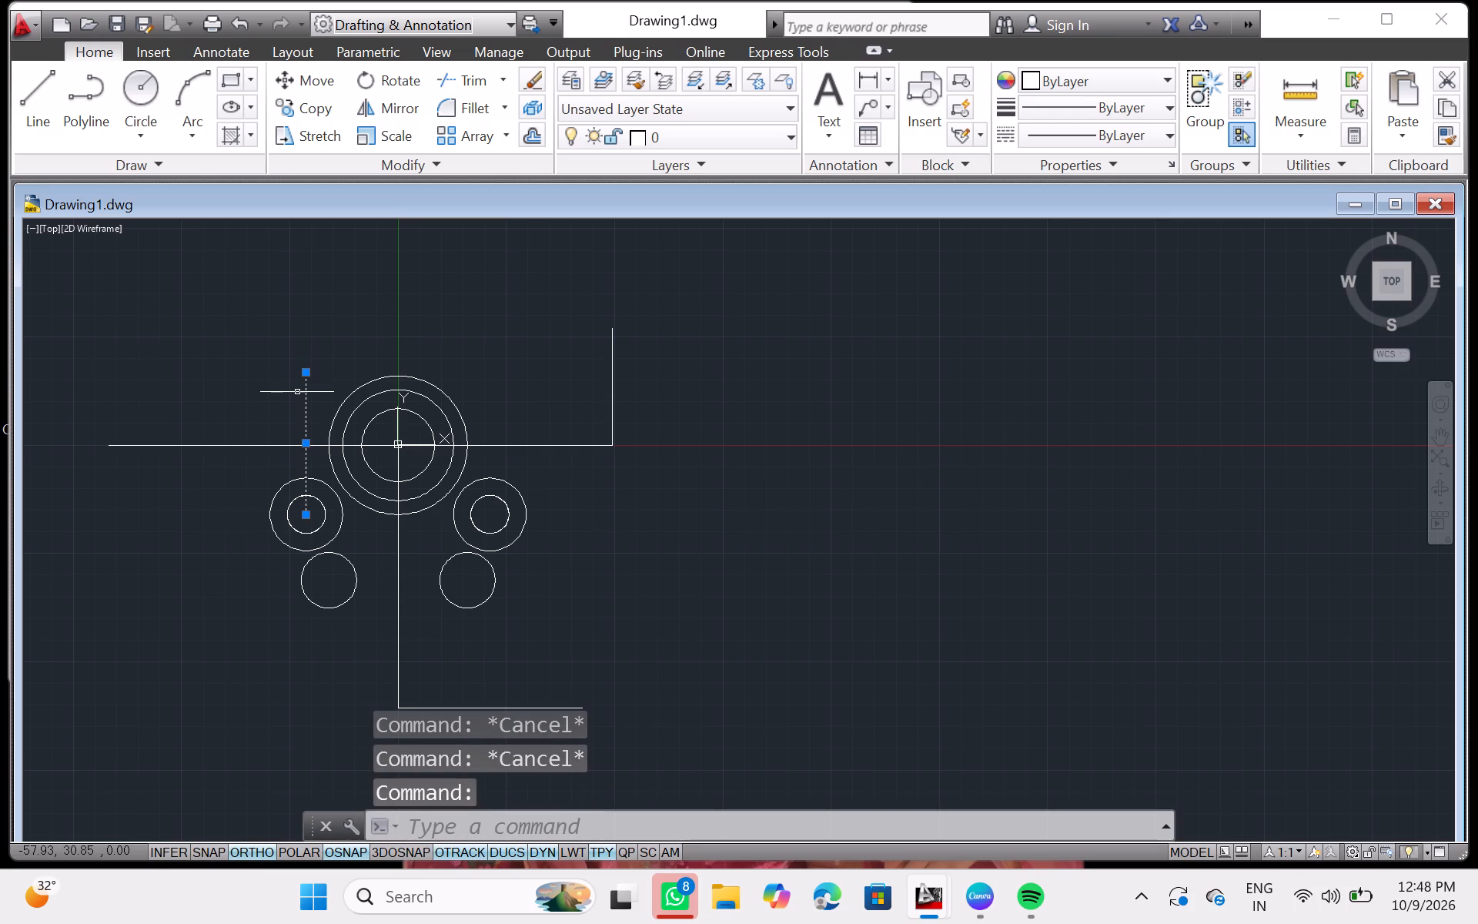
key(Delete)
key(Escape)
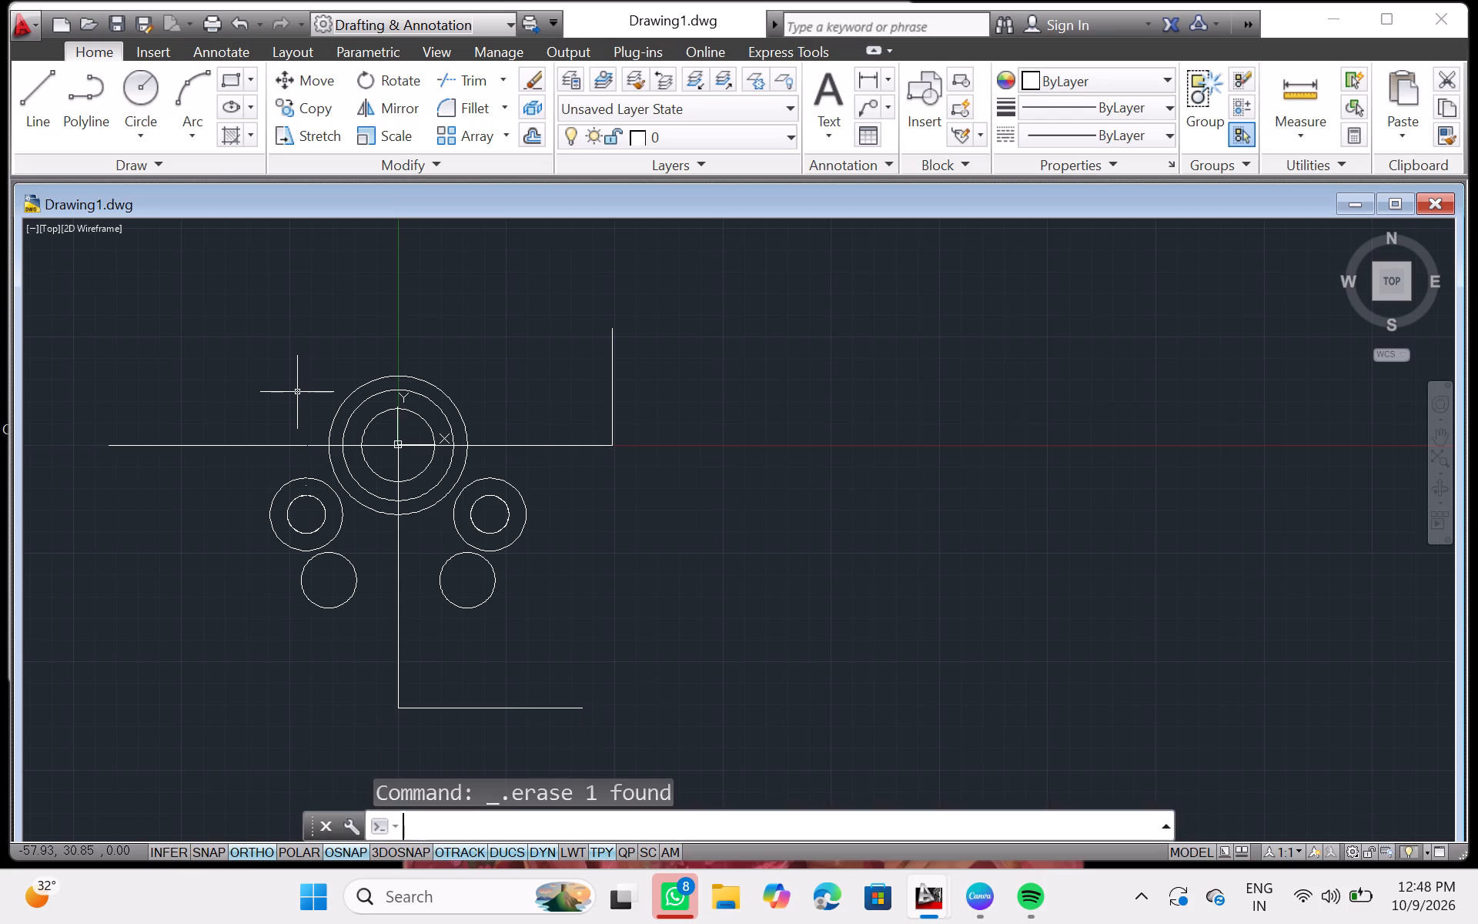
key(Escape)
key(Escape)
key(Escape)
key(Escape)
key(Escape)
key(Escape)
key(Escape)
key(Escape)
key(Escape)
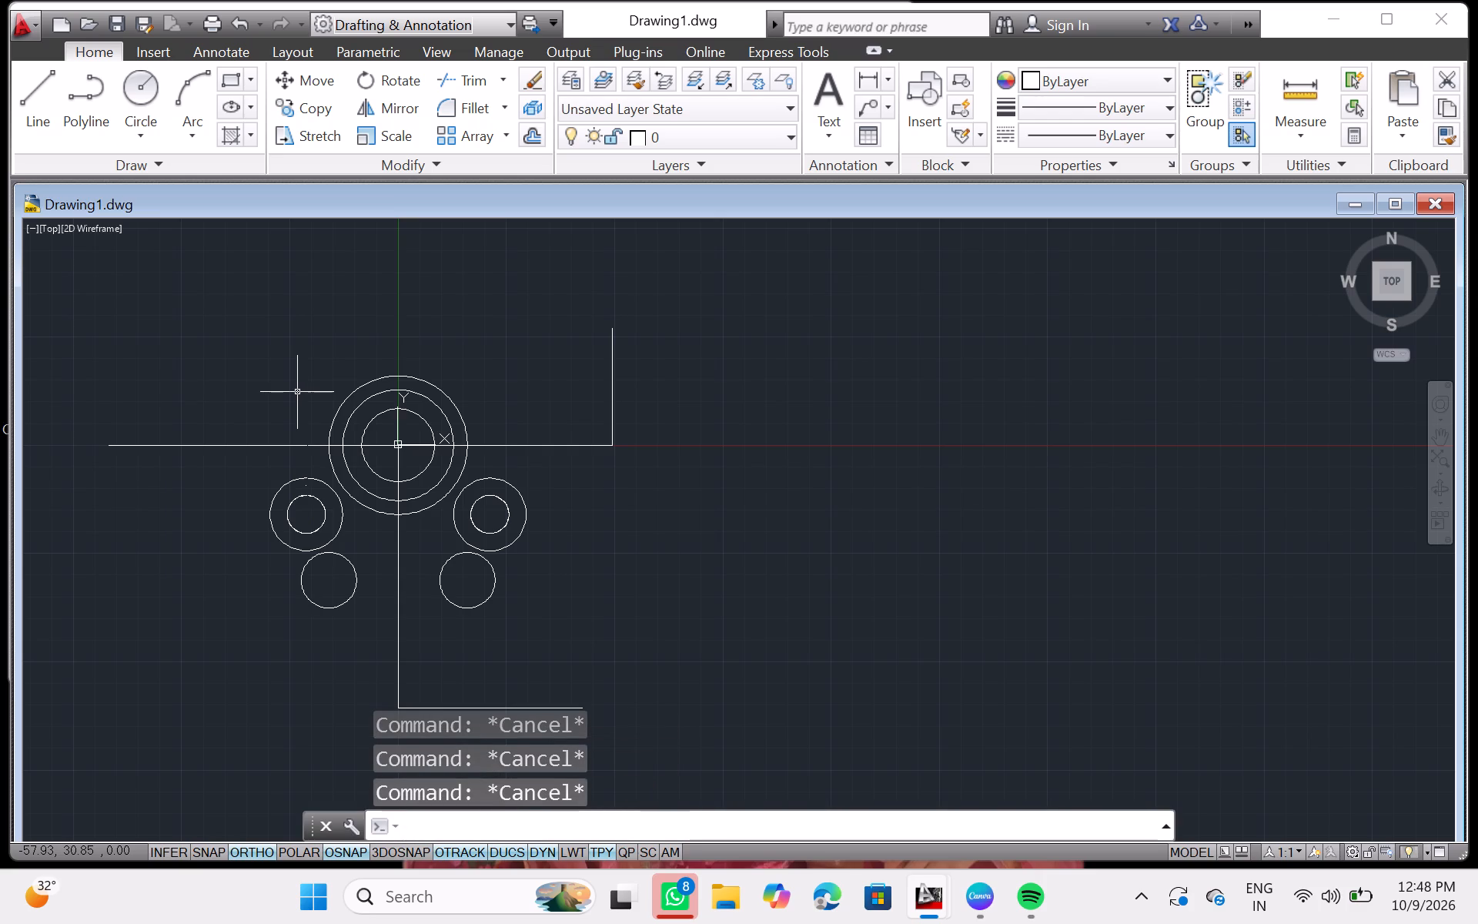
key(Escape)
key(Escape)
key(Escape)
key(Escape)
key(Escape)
Erase the two overlapping horizontal lines through the large circles' centre and the leftover zero-length line near the left circle pair.
drag(308, 458, 306, 470)
click(289, 432)
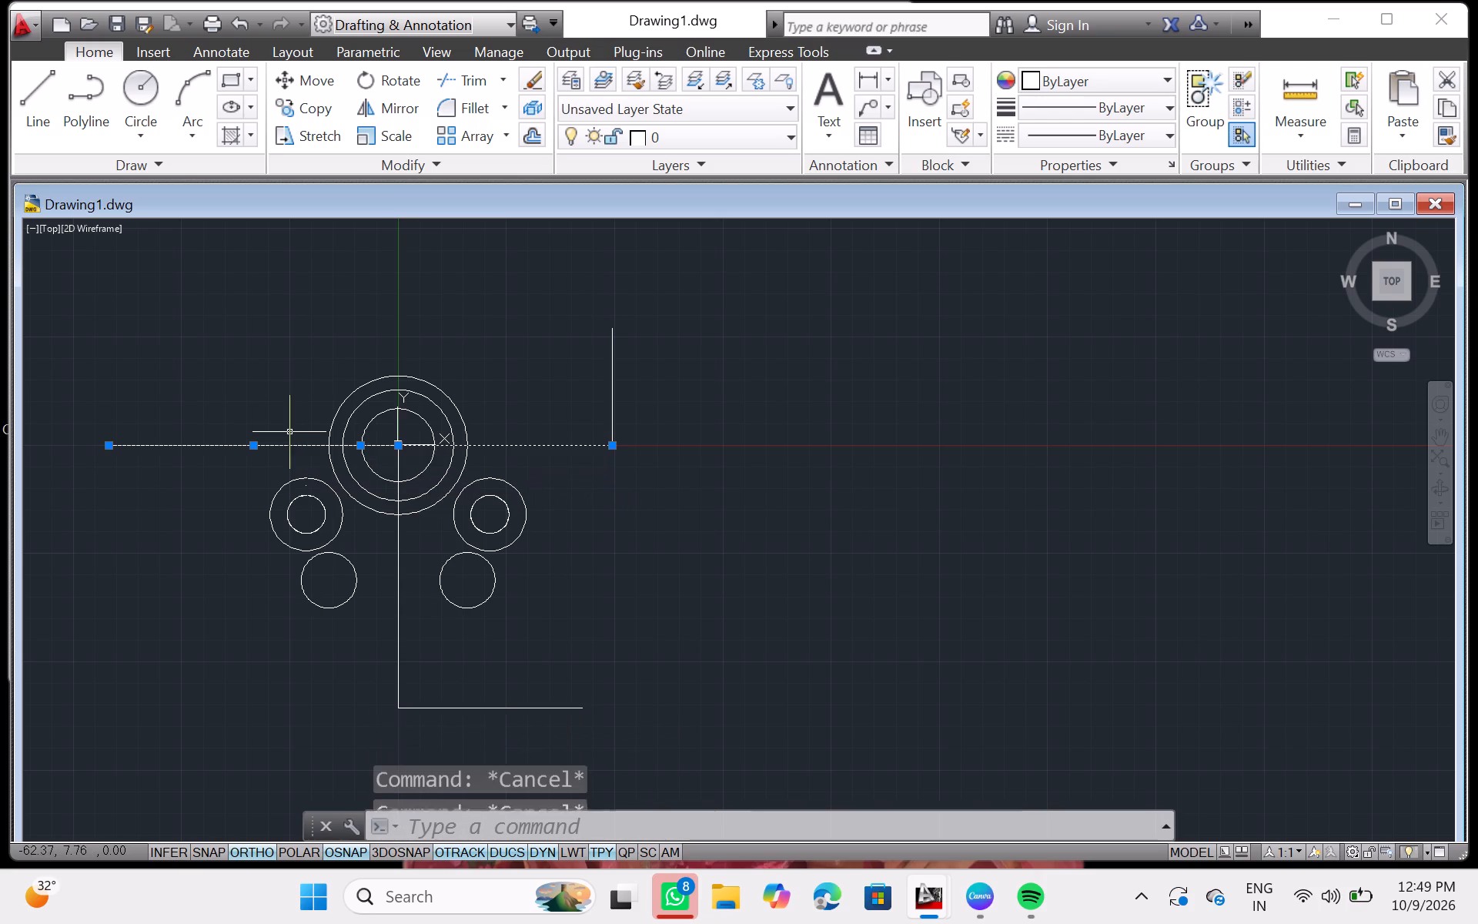
click(306, 485)
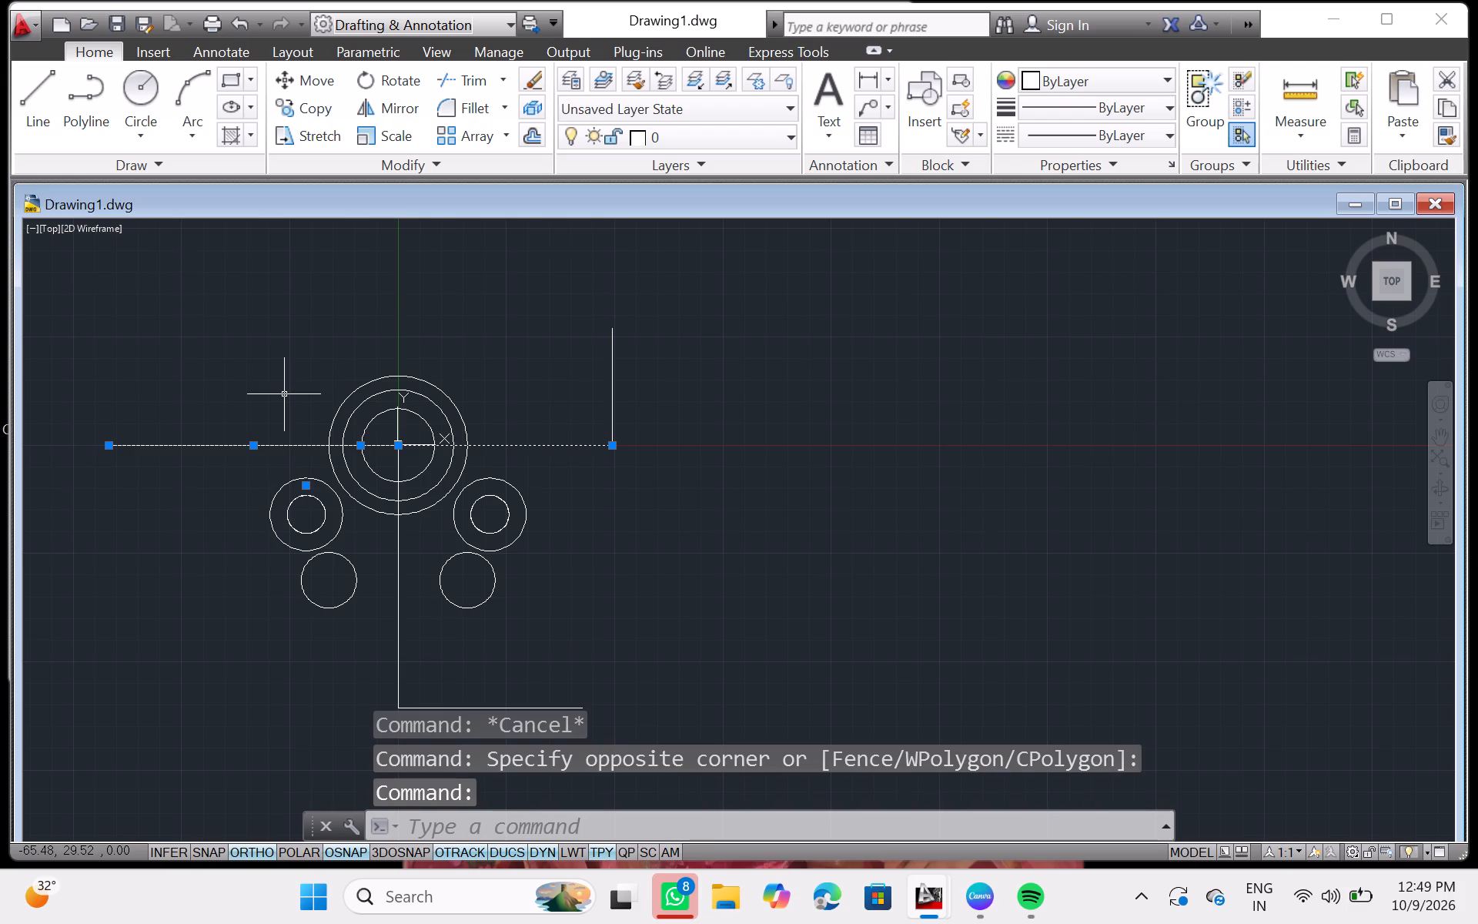
key(Delete)
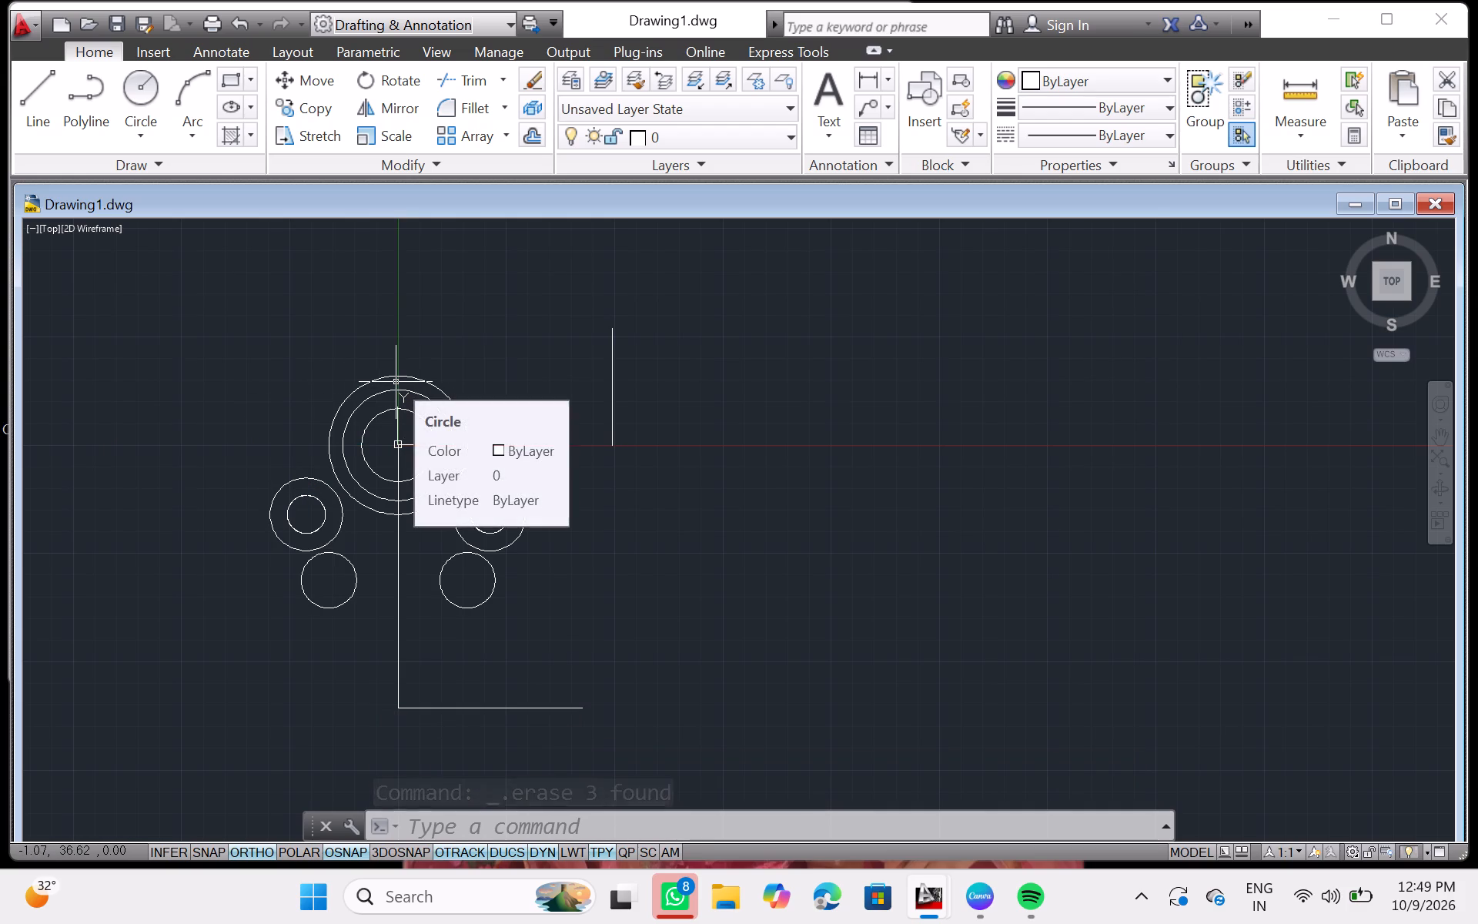
key(Escape)
key(Escape)
key(Escape)
key(Escape)
key(Escape)
key(Escape)
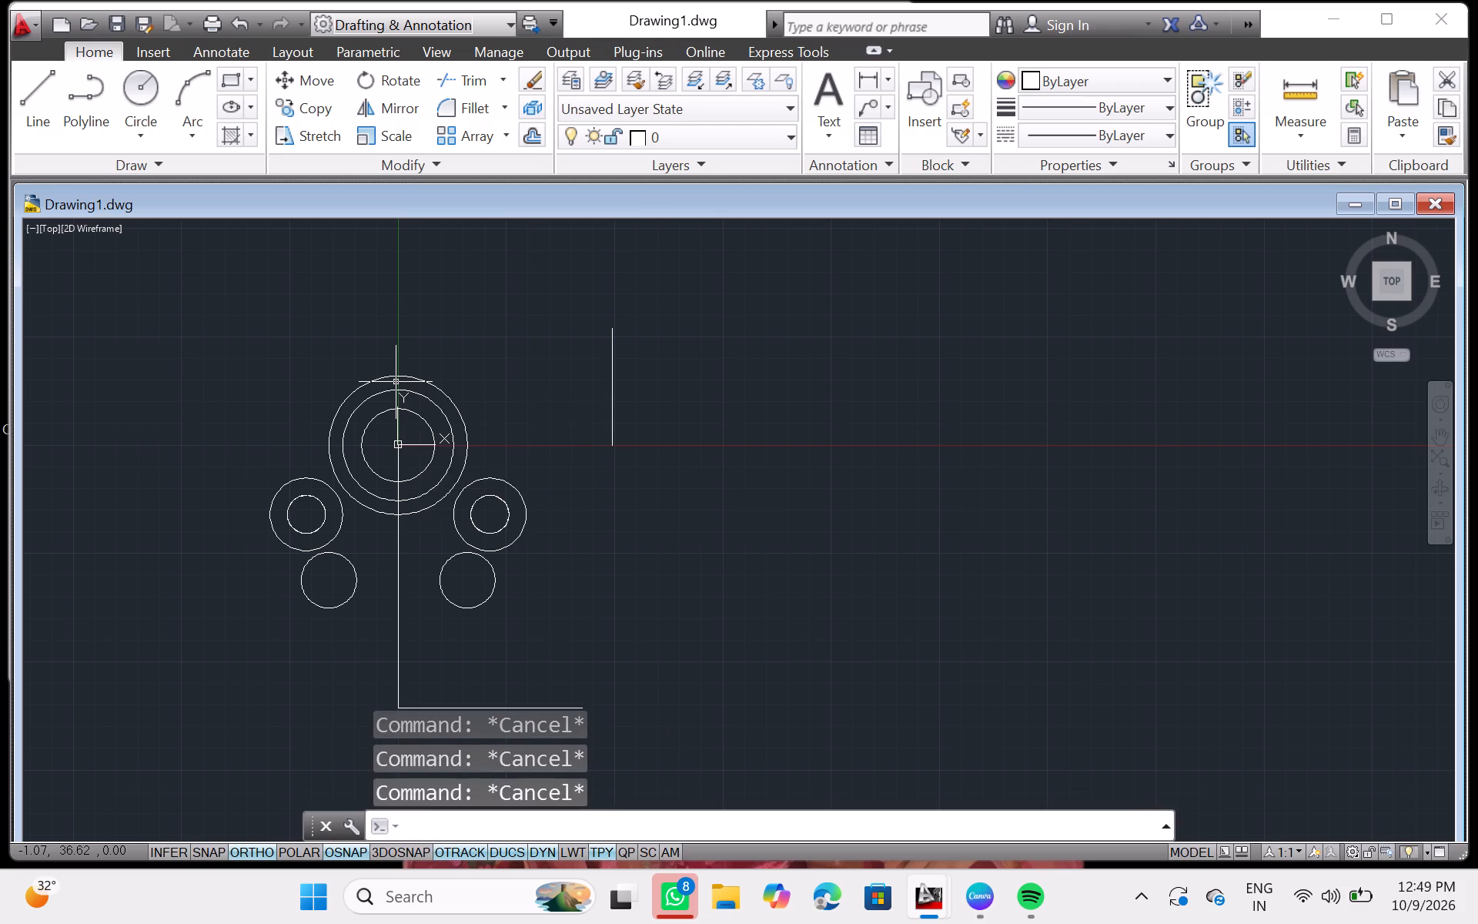
key(Escape)
key(Escape)
key(Escape)
key(Escape)
key(Escape)
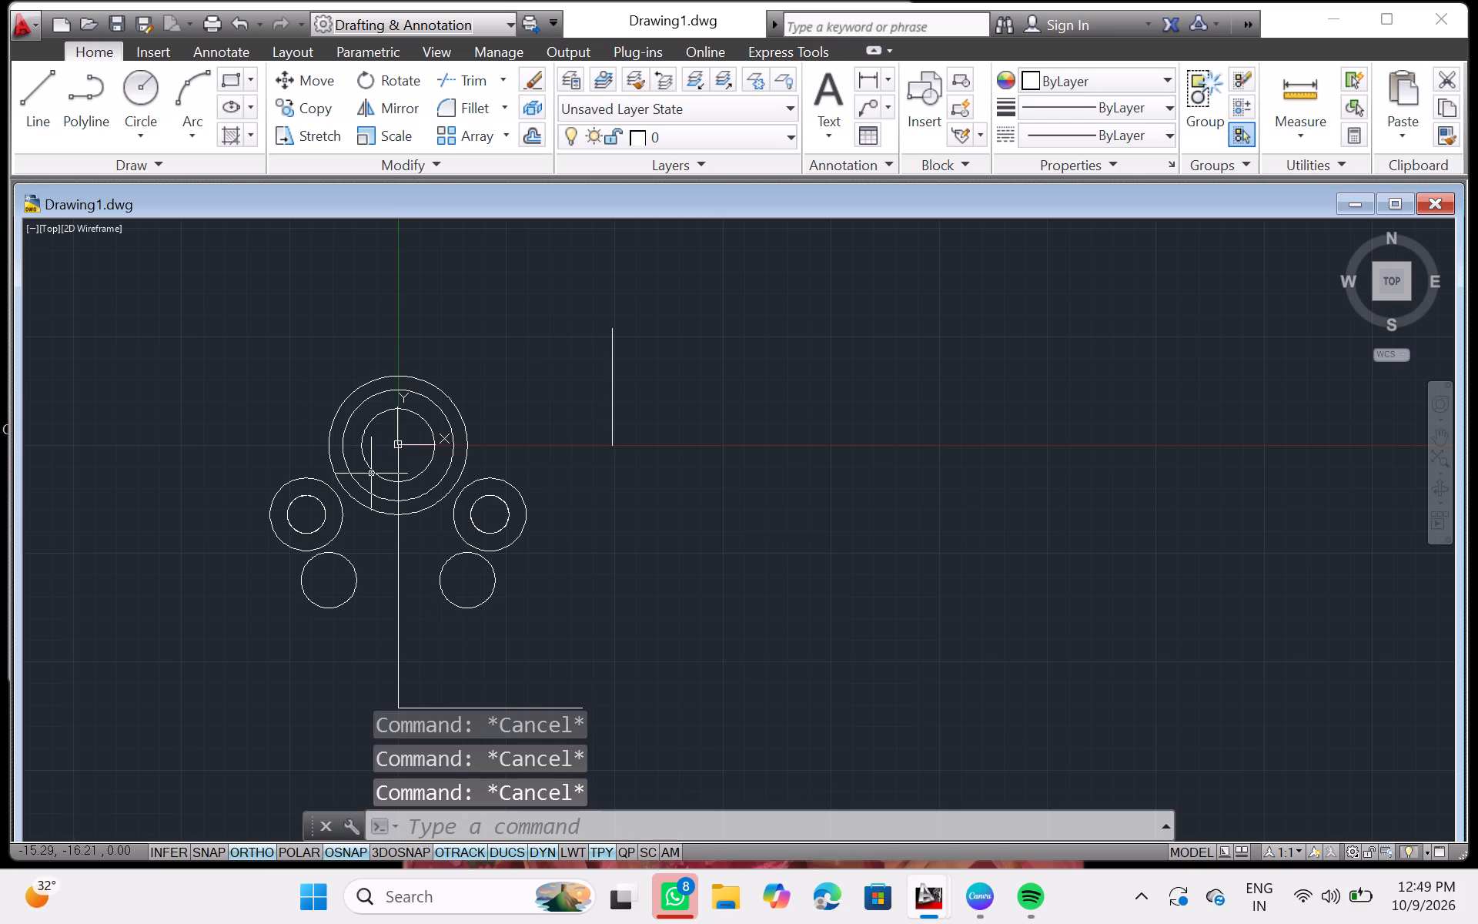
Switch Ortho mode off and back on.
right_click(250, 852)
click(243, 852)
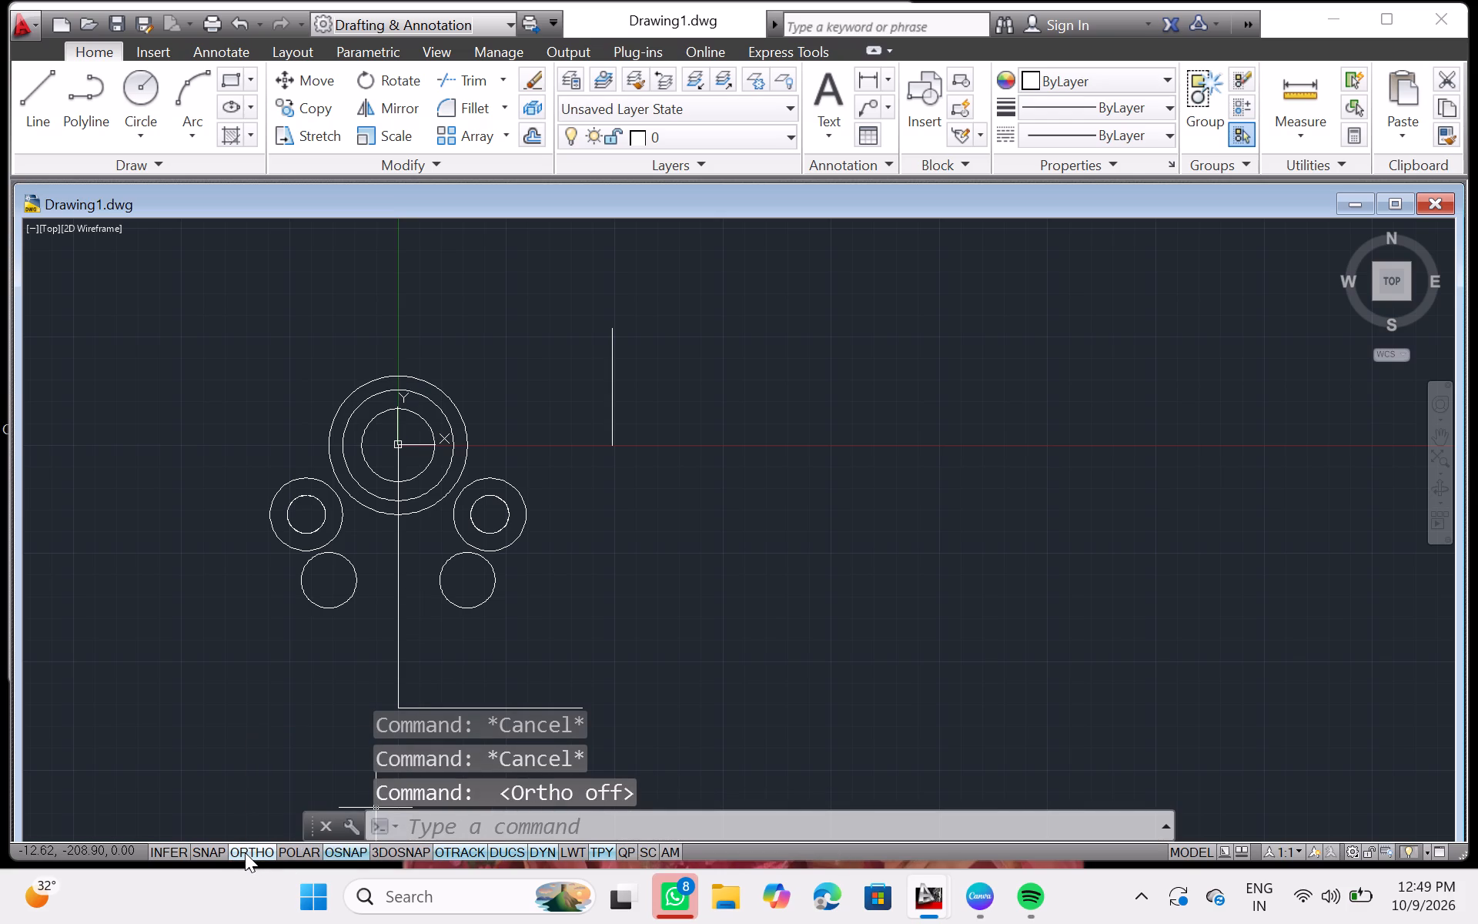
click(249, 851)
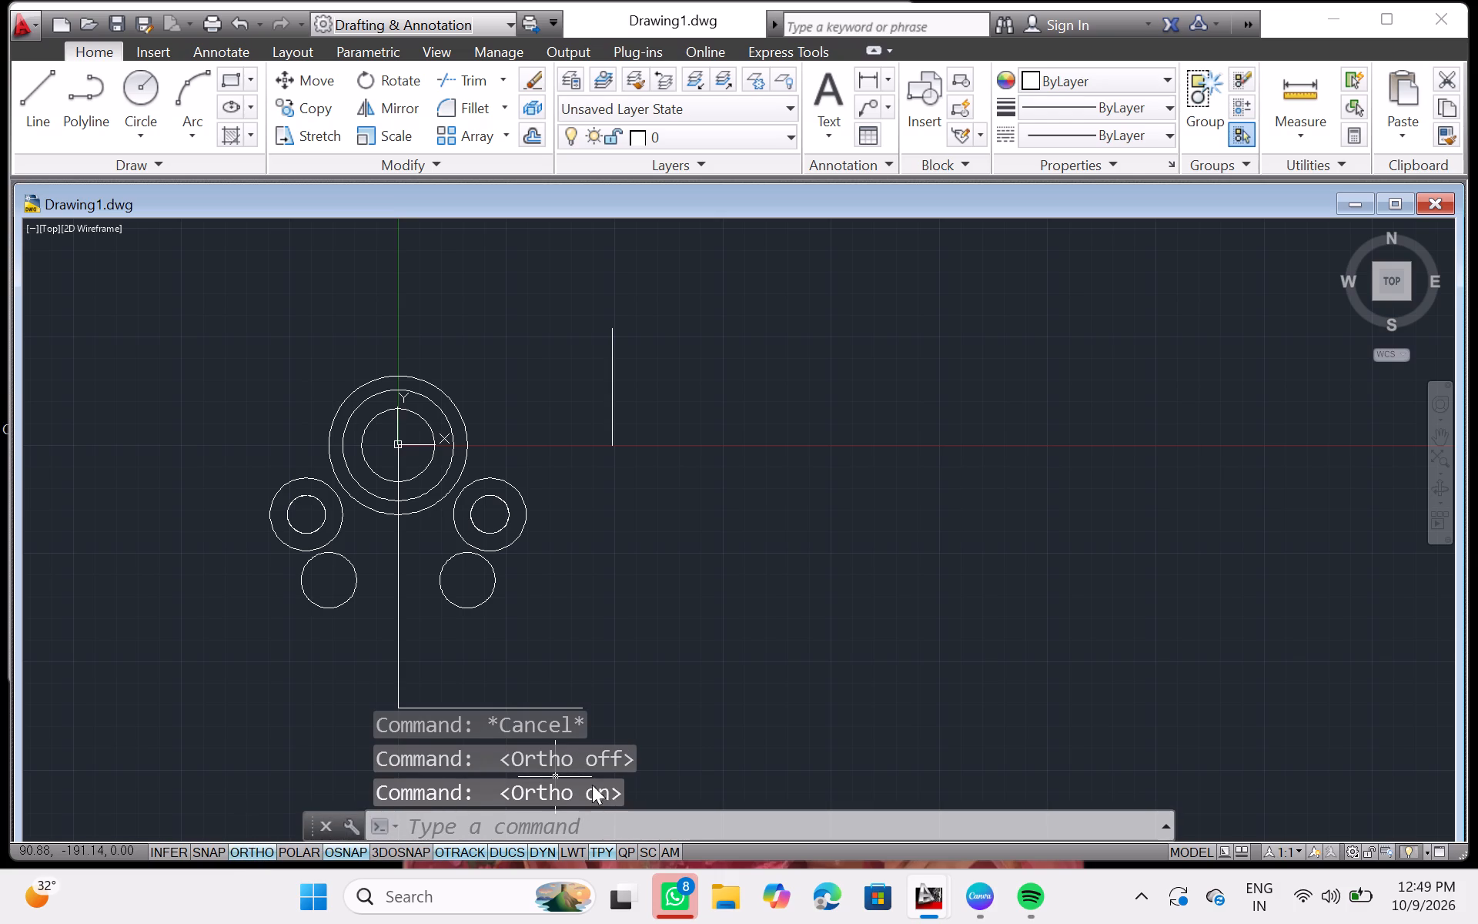
Search the entire drawing for the text "tangent", and for "tan", using Find and Replace.
right_click(674, 765)
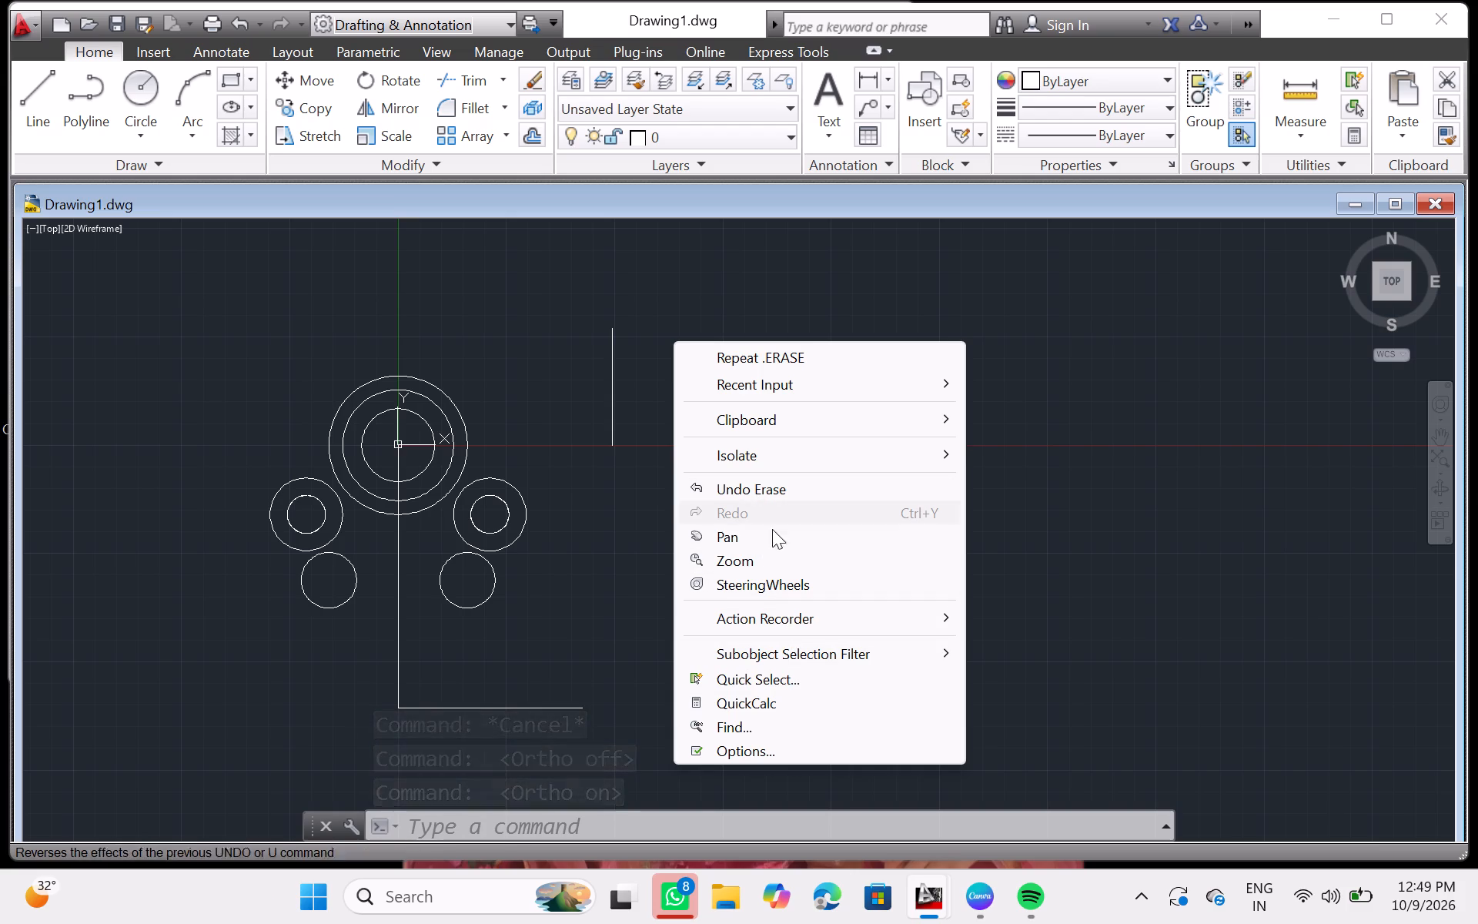
click(739, 730)
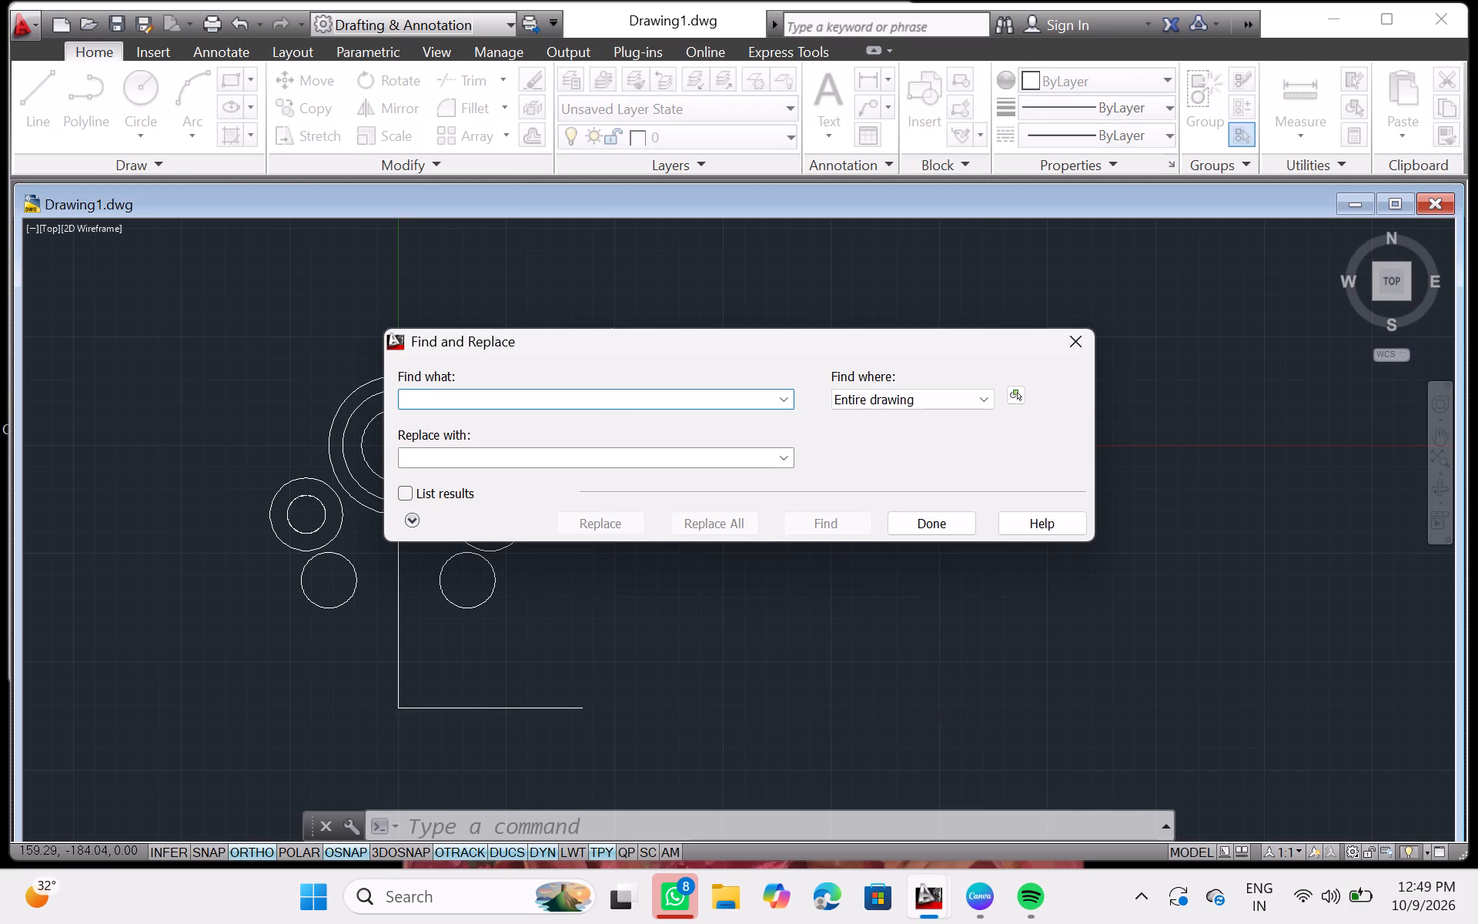
text(ta)
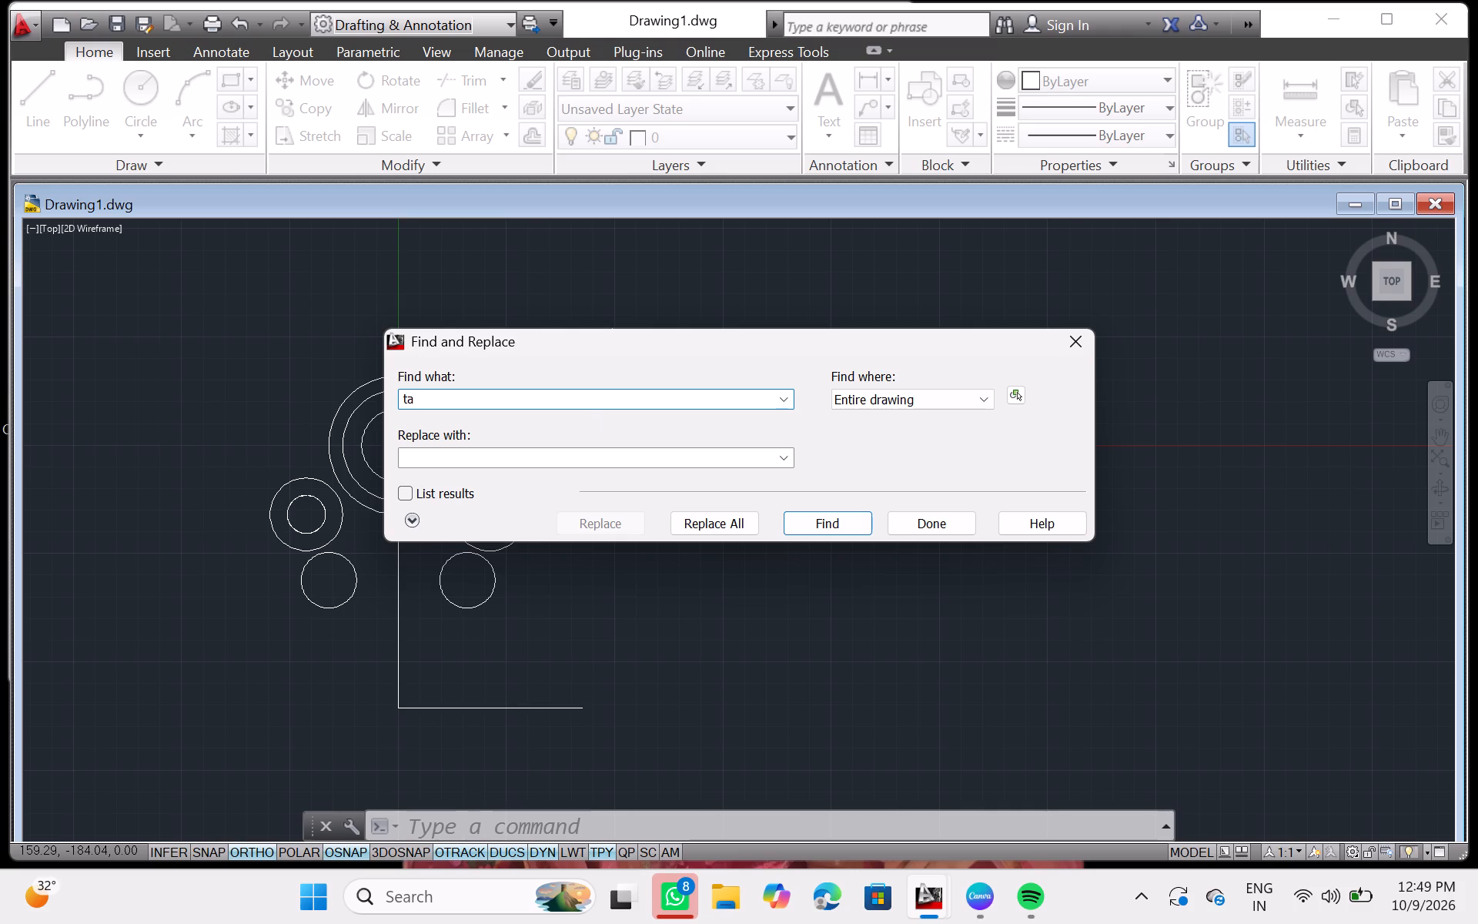
key(n)
text(gent)
key(Return)
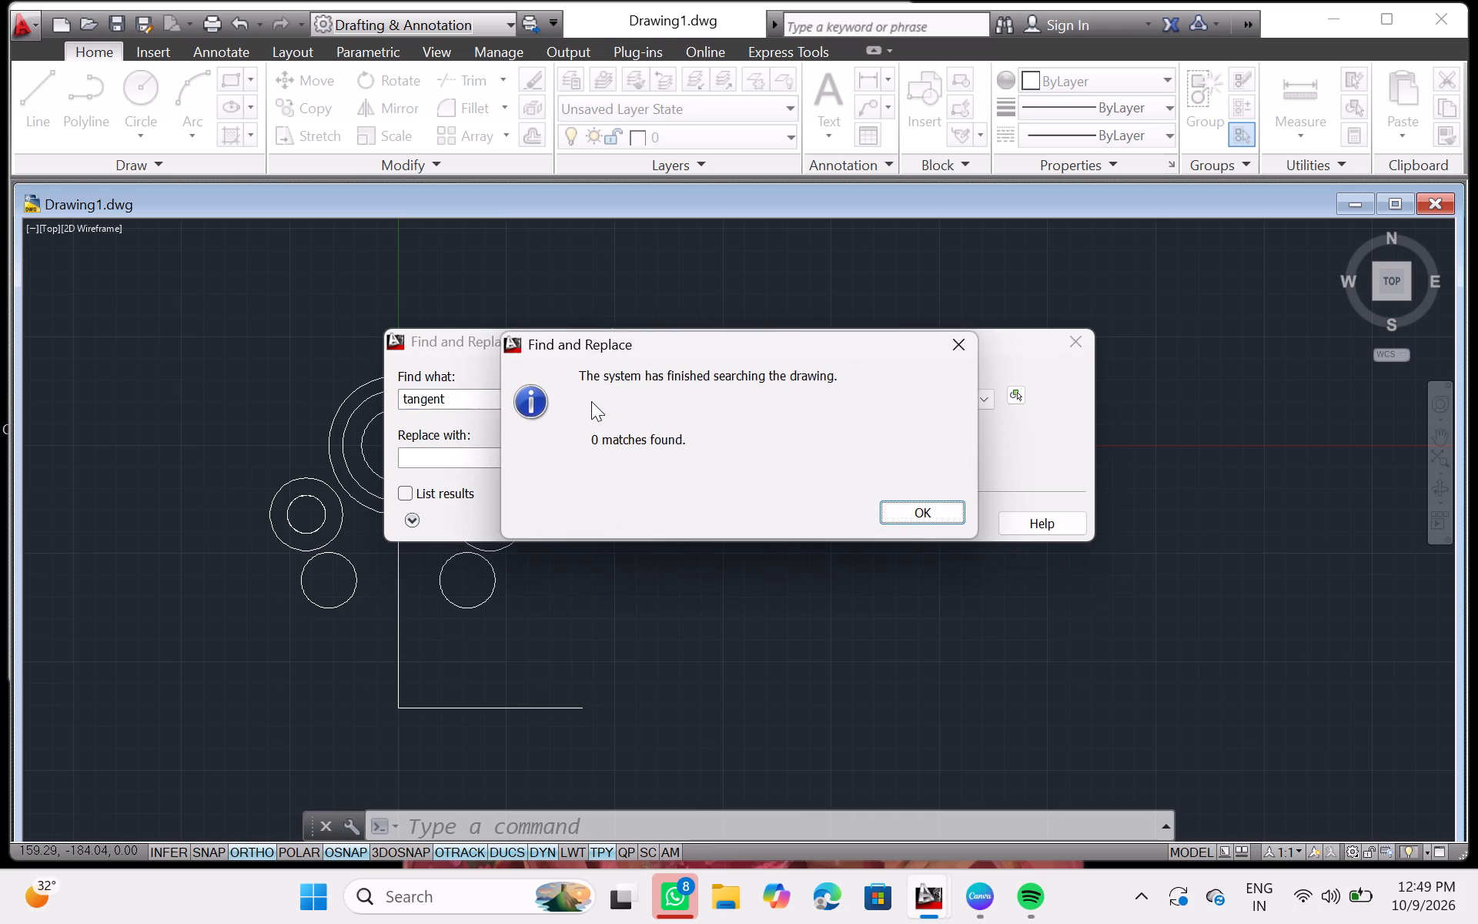
click(953, 343)
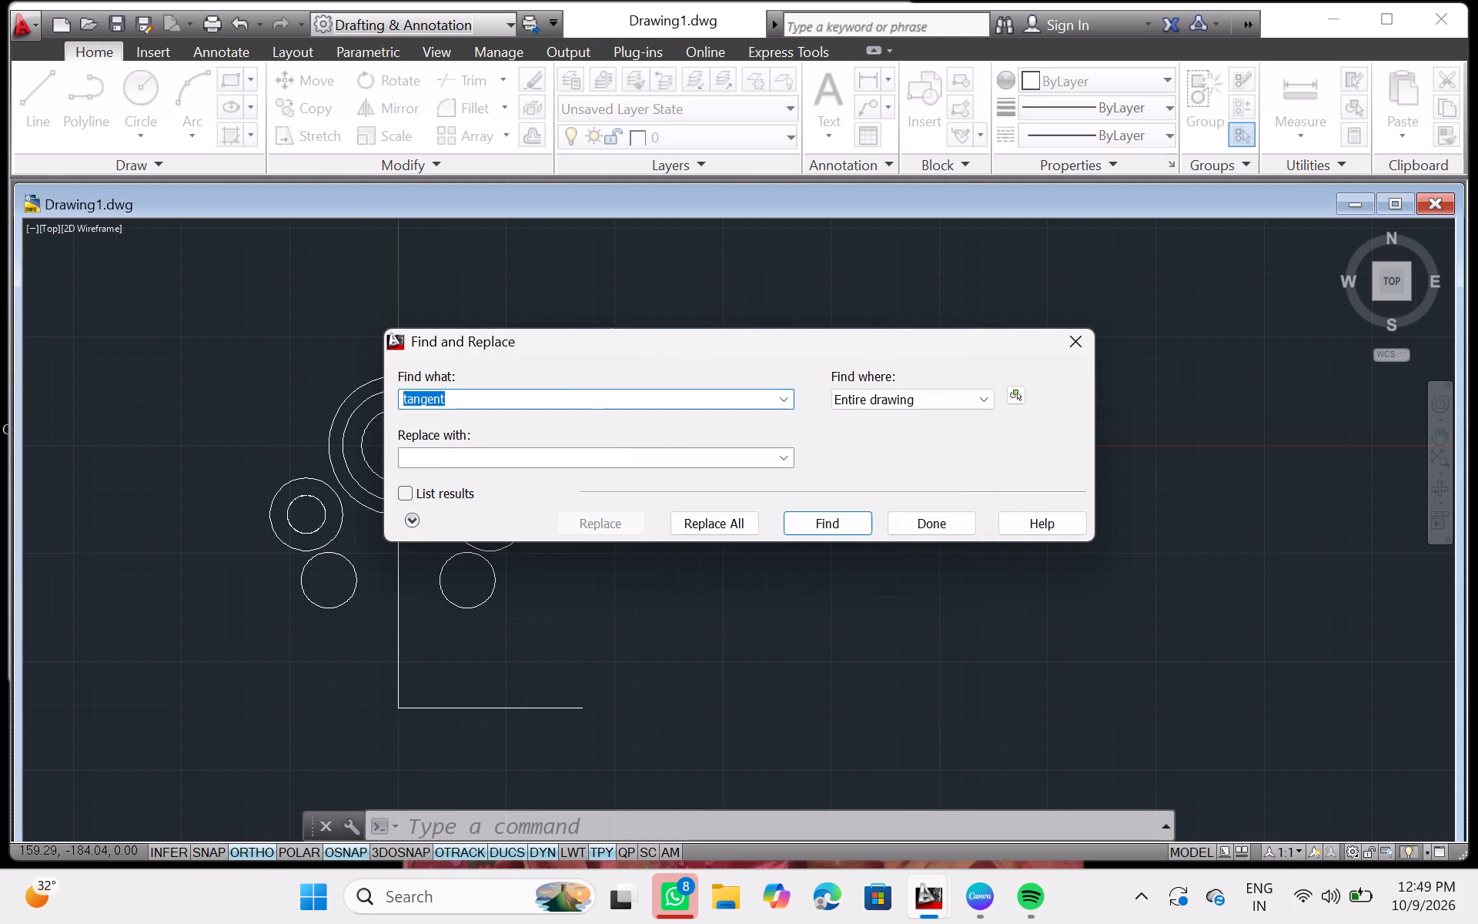
key(BackSpace)
text(tan)
key(Return)
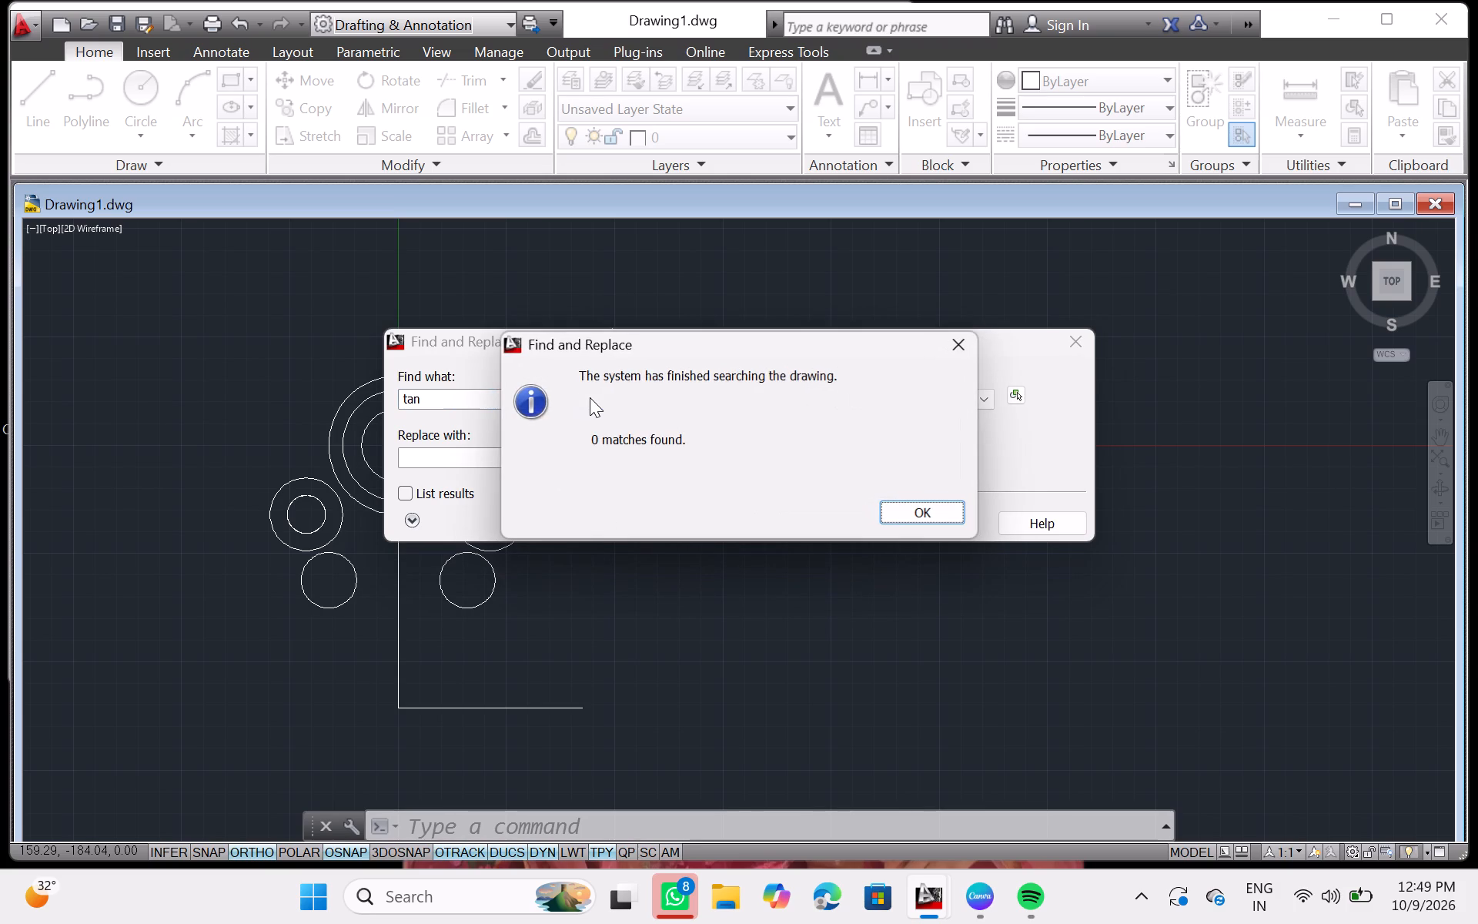
drag(764, 427, 807, 470)
drag(821, 476, 858, 494)
click(908, 504)
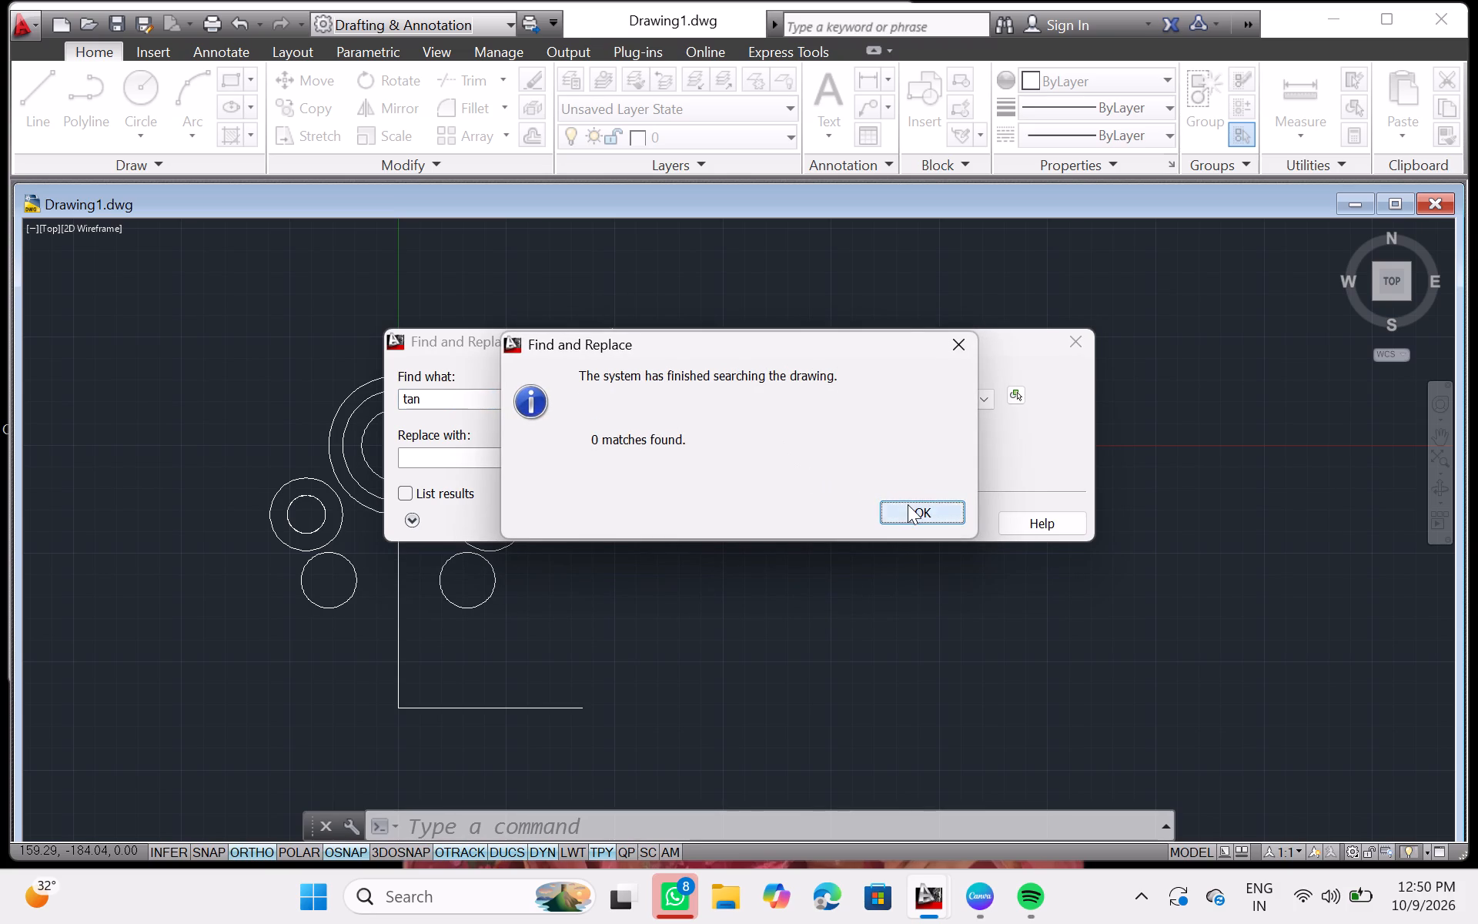
drag(901, 491, 887, 498)
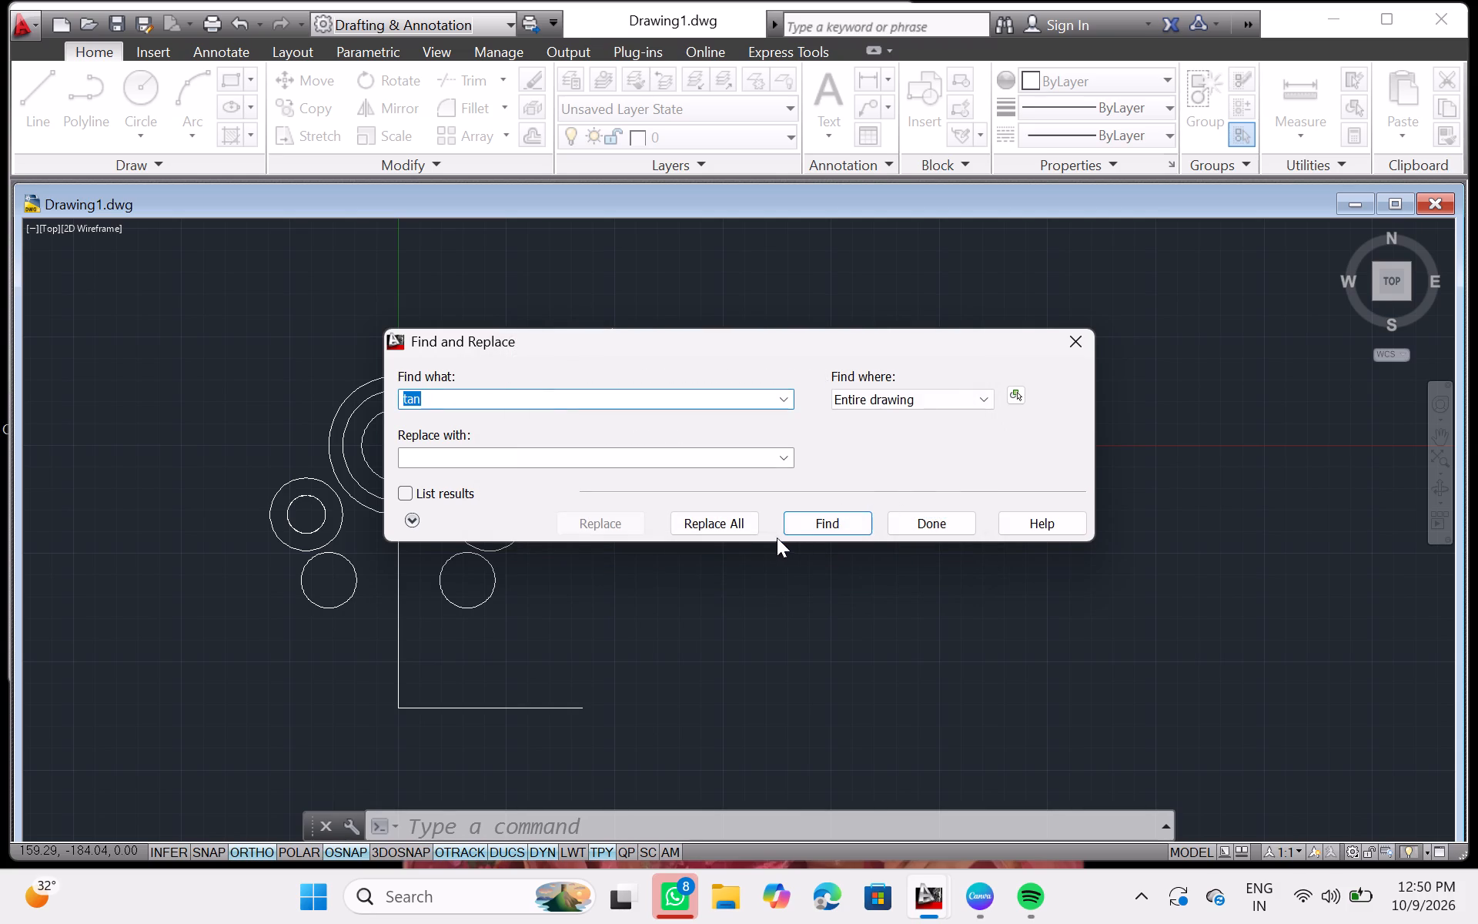
click(823, 521)
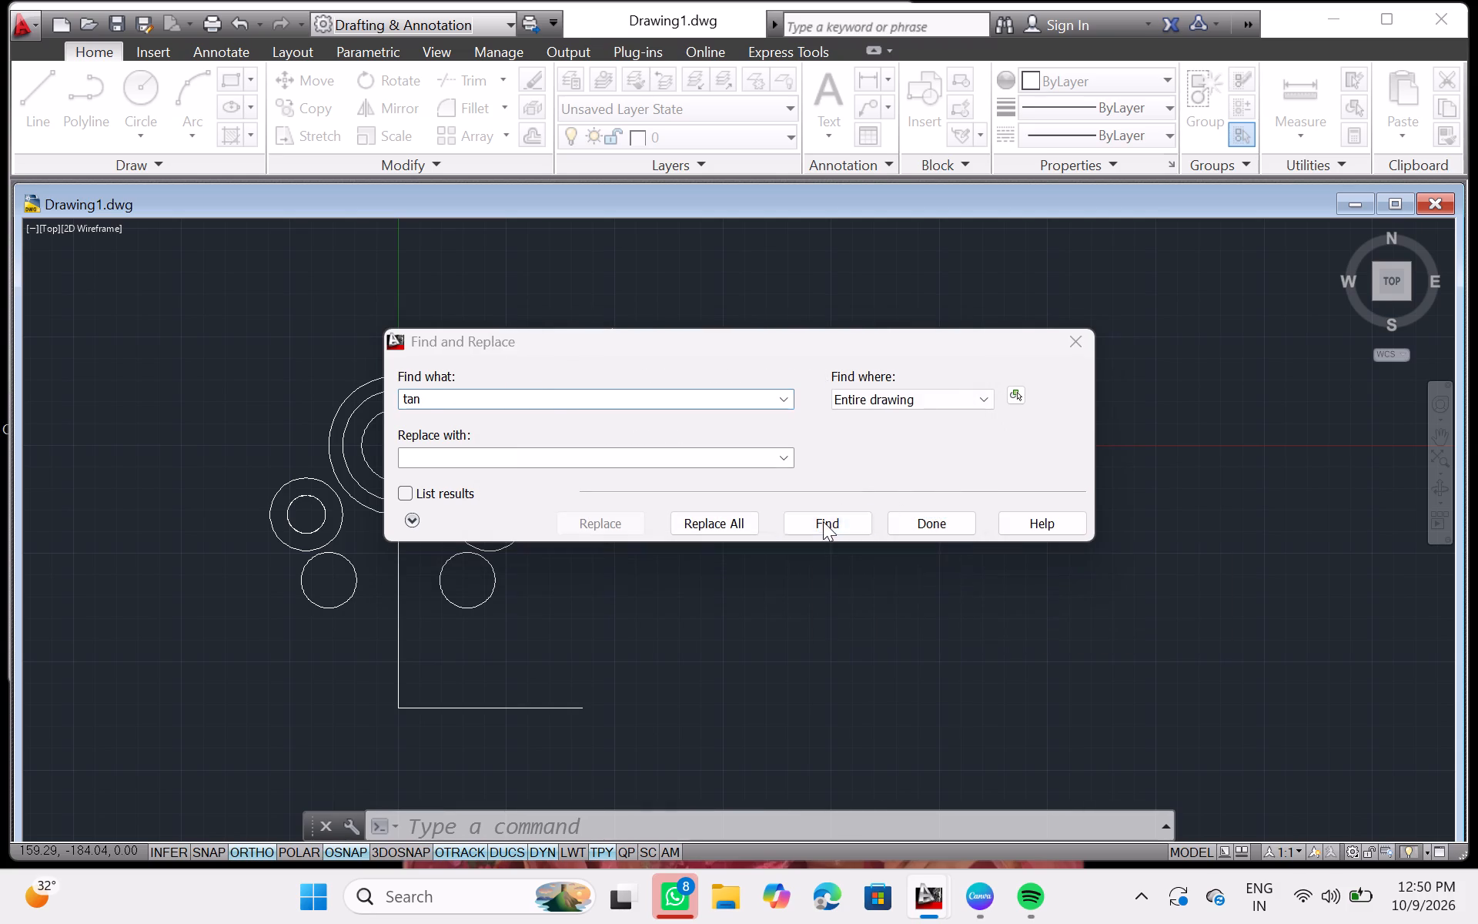
click(907, 507)
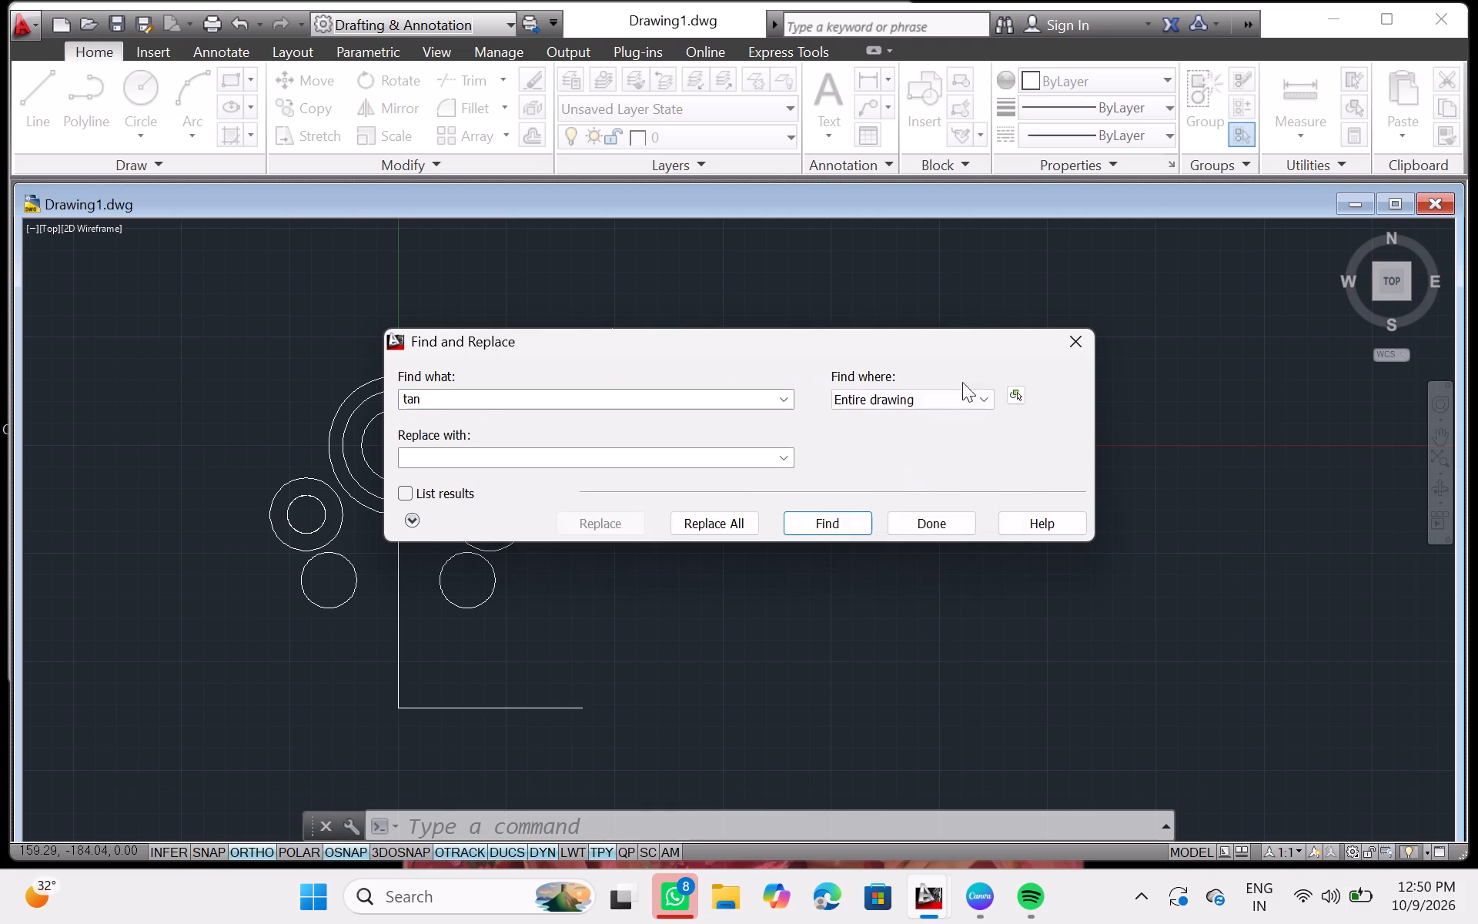
click(1069, 338)
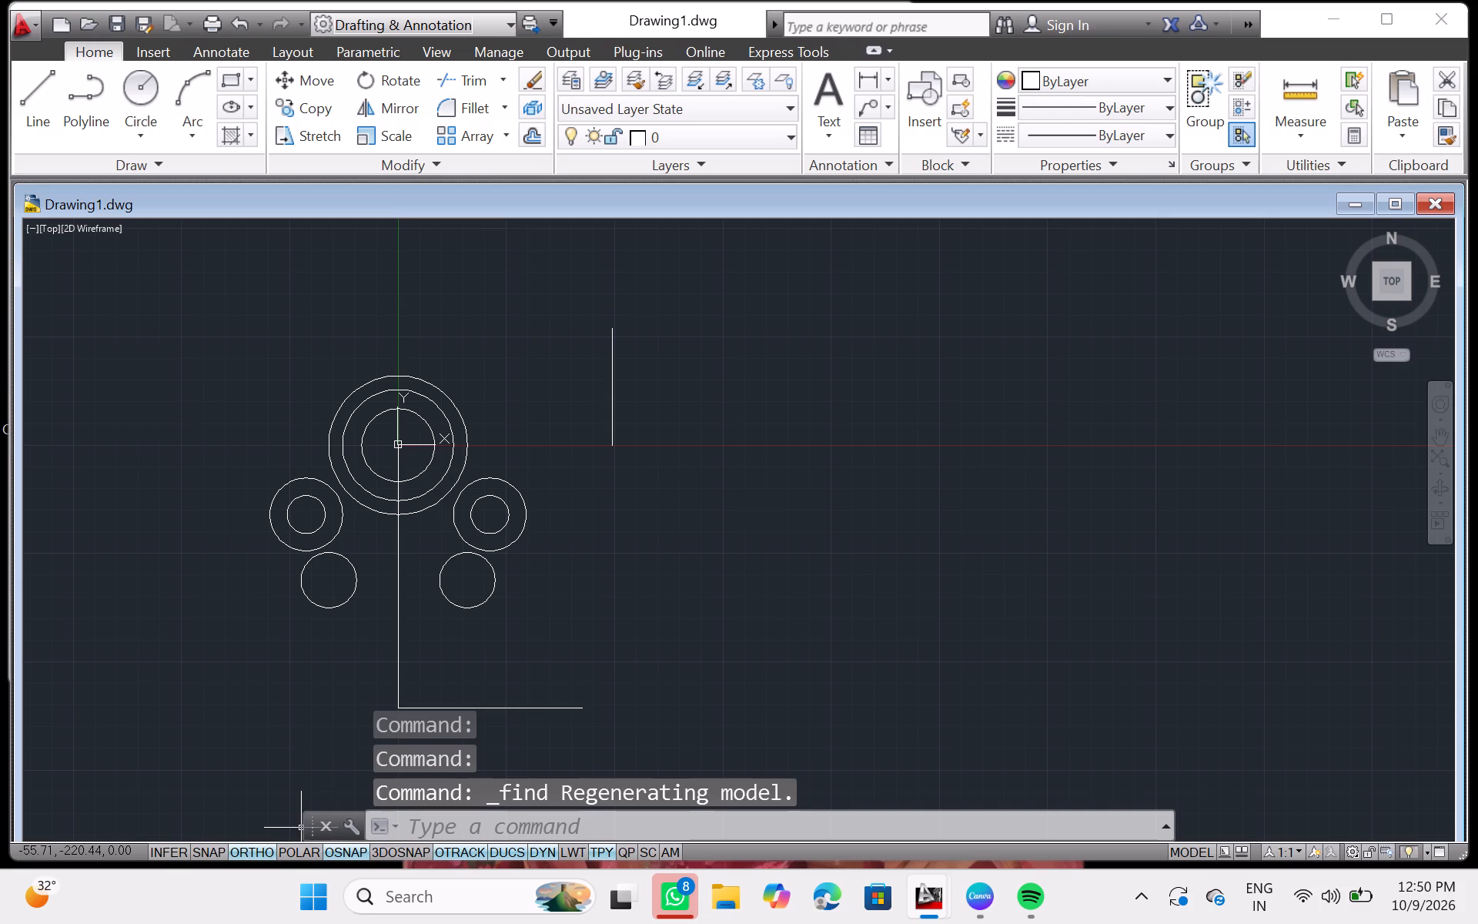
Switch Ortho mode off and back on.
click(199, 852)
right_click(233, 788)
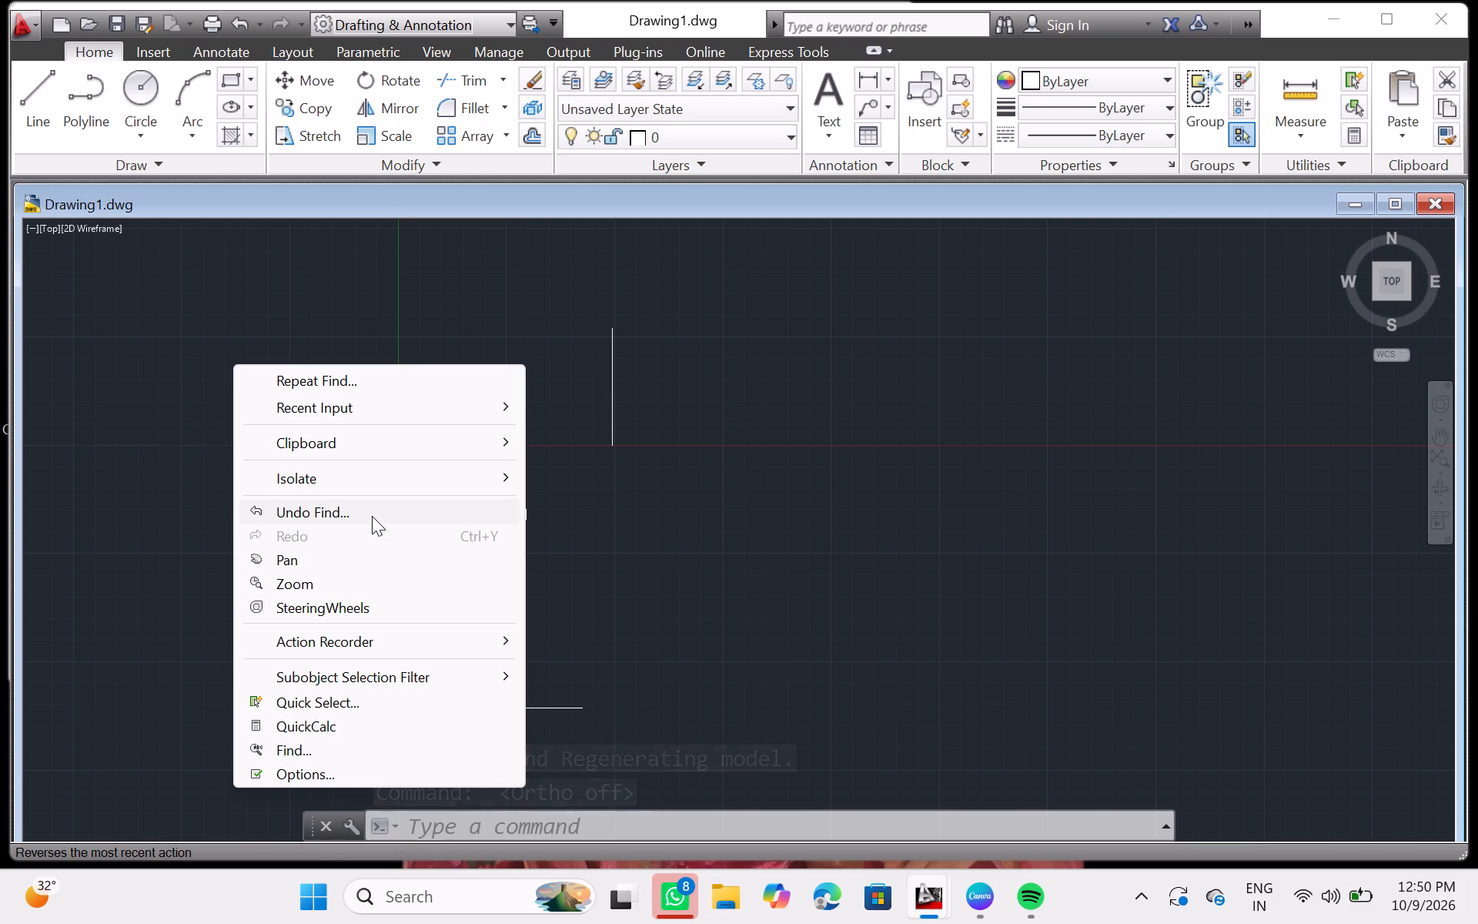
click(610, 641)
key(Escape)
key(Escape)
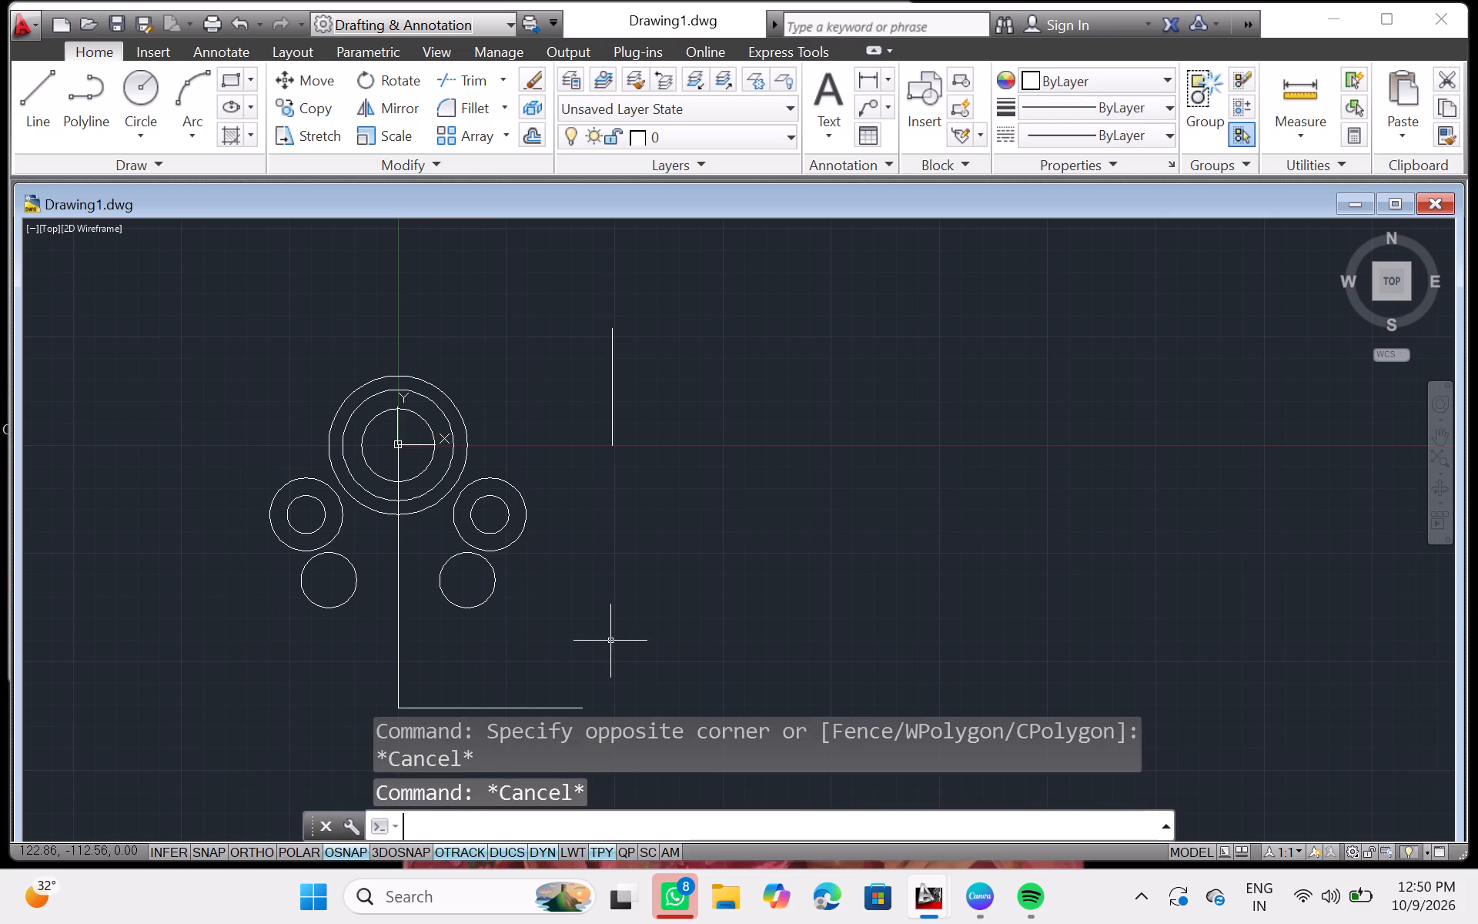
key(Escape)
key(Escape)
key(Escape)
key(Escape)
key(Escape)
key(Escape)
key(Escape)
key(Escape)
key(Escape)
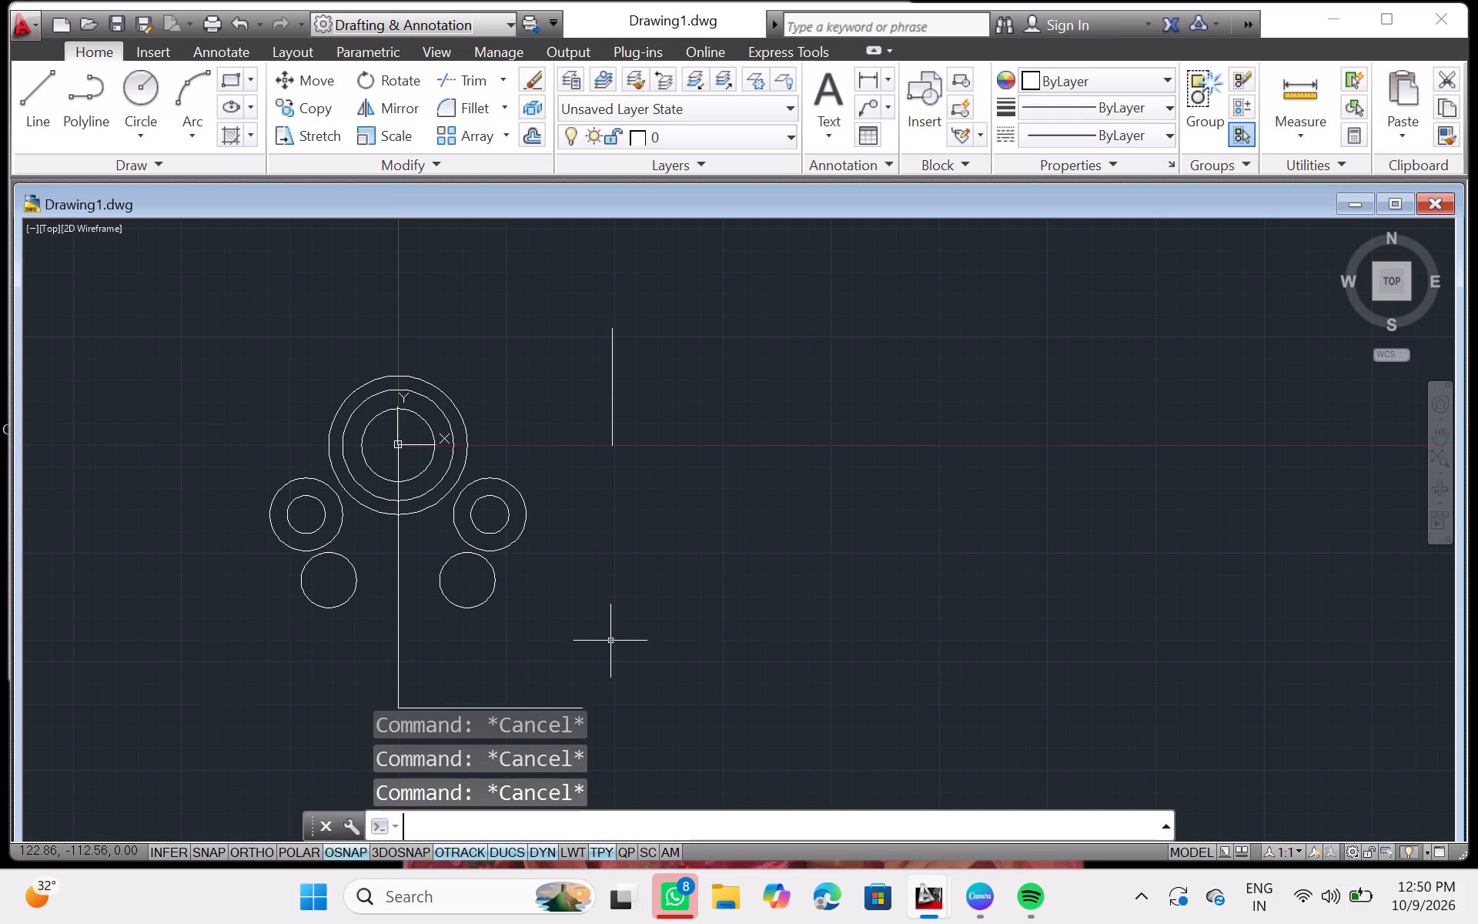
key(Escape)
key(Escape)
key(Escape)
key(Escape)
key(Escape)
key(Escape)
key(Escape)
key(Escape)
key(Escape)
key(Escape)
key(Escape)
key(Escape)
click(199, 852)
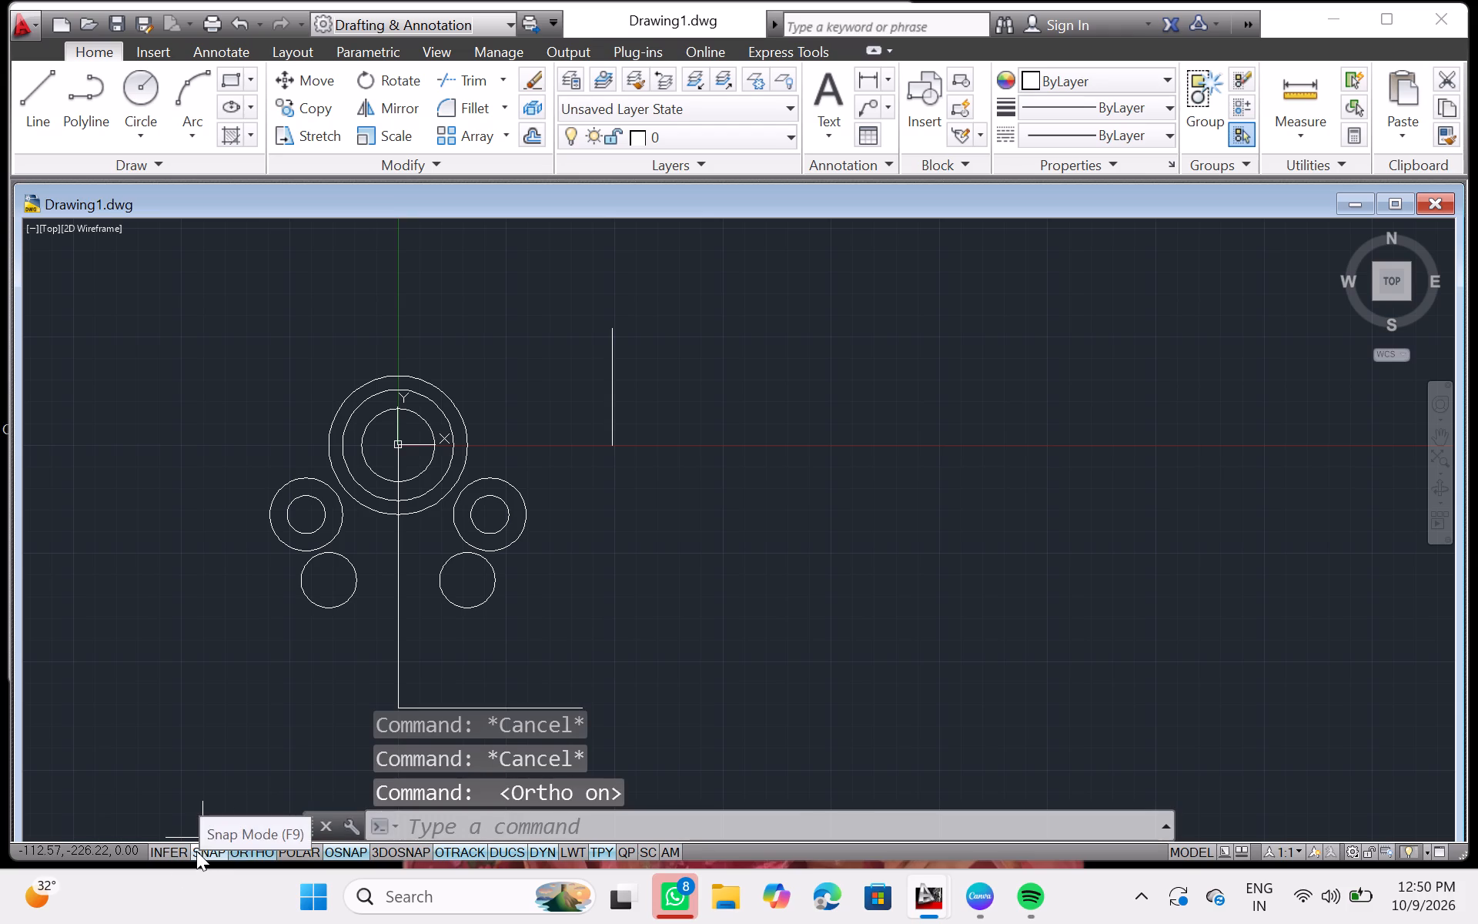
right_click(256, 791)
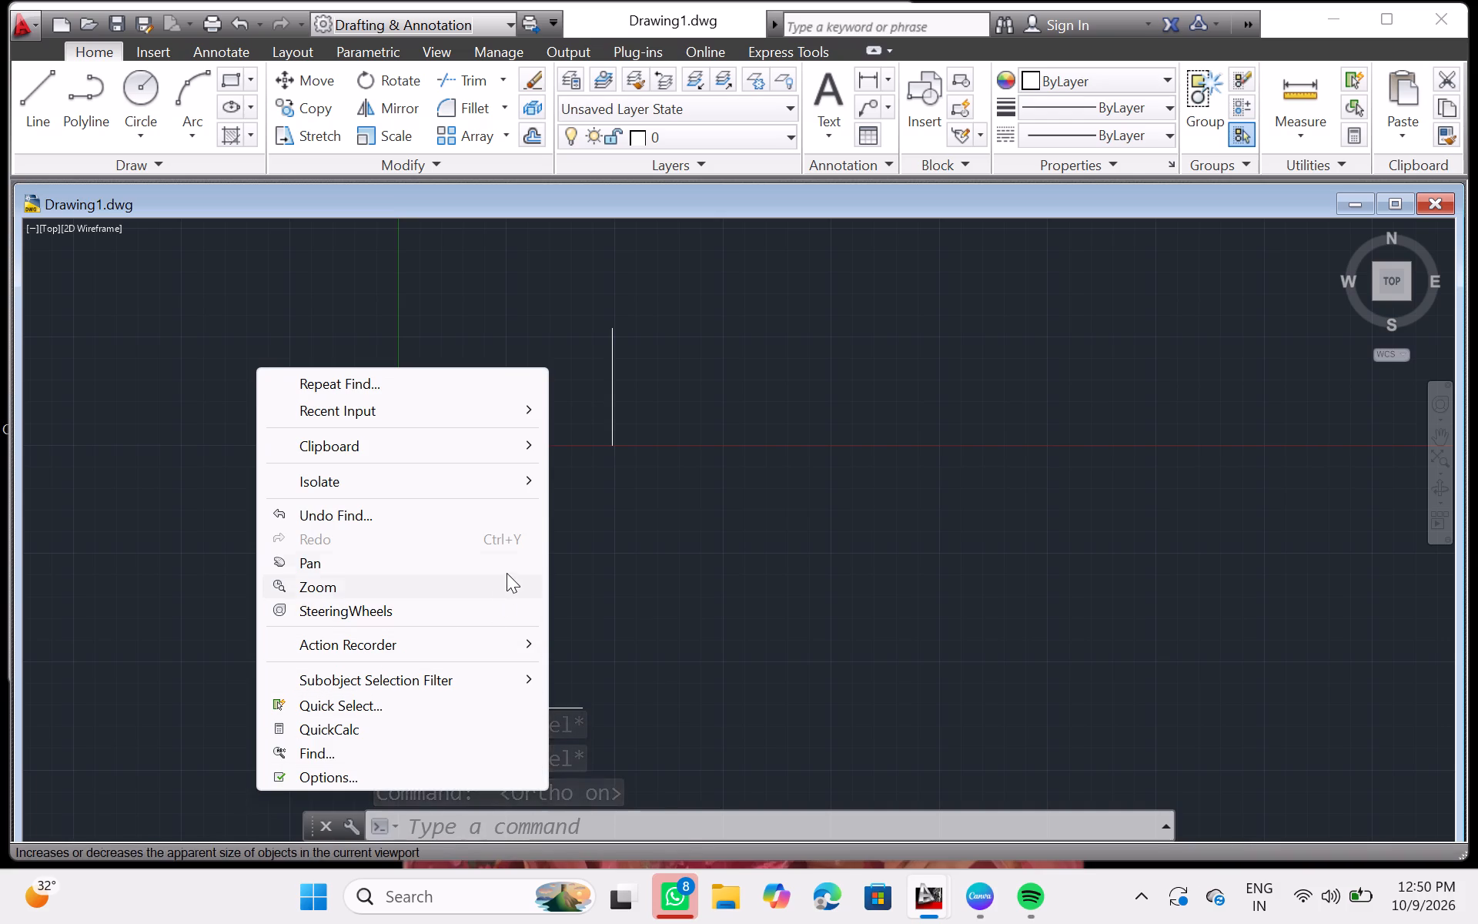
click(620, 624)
Draw a horizontal line from the large circles' centre leftwards to just beyond the large outer circle.
key(l)
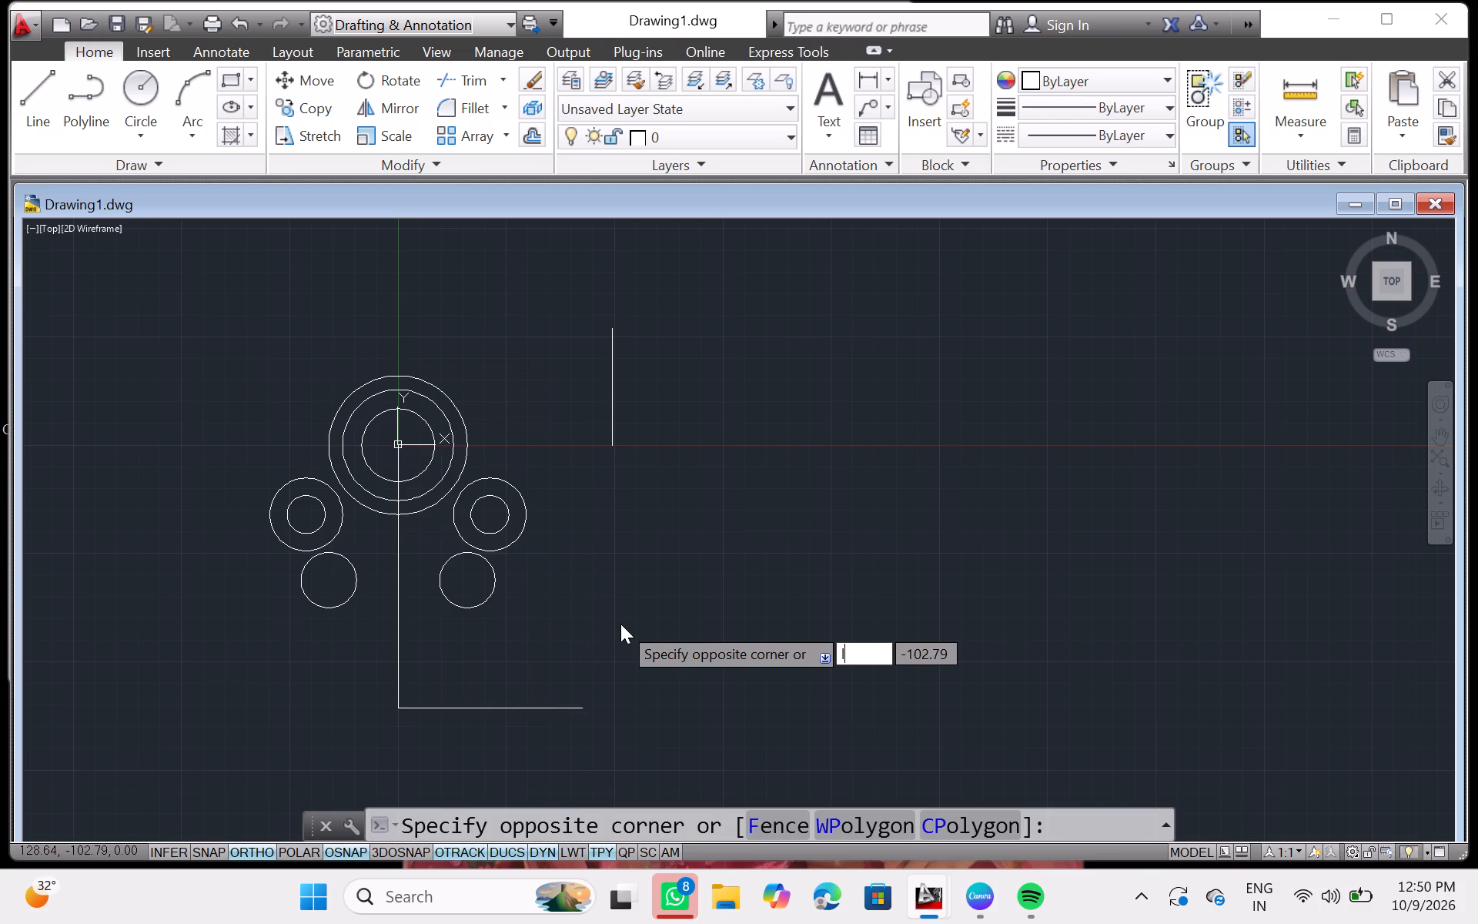
key(Return)
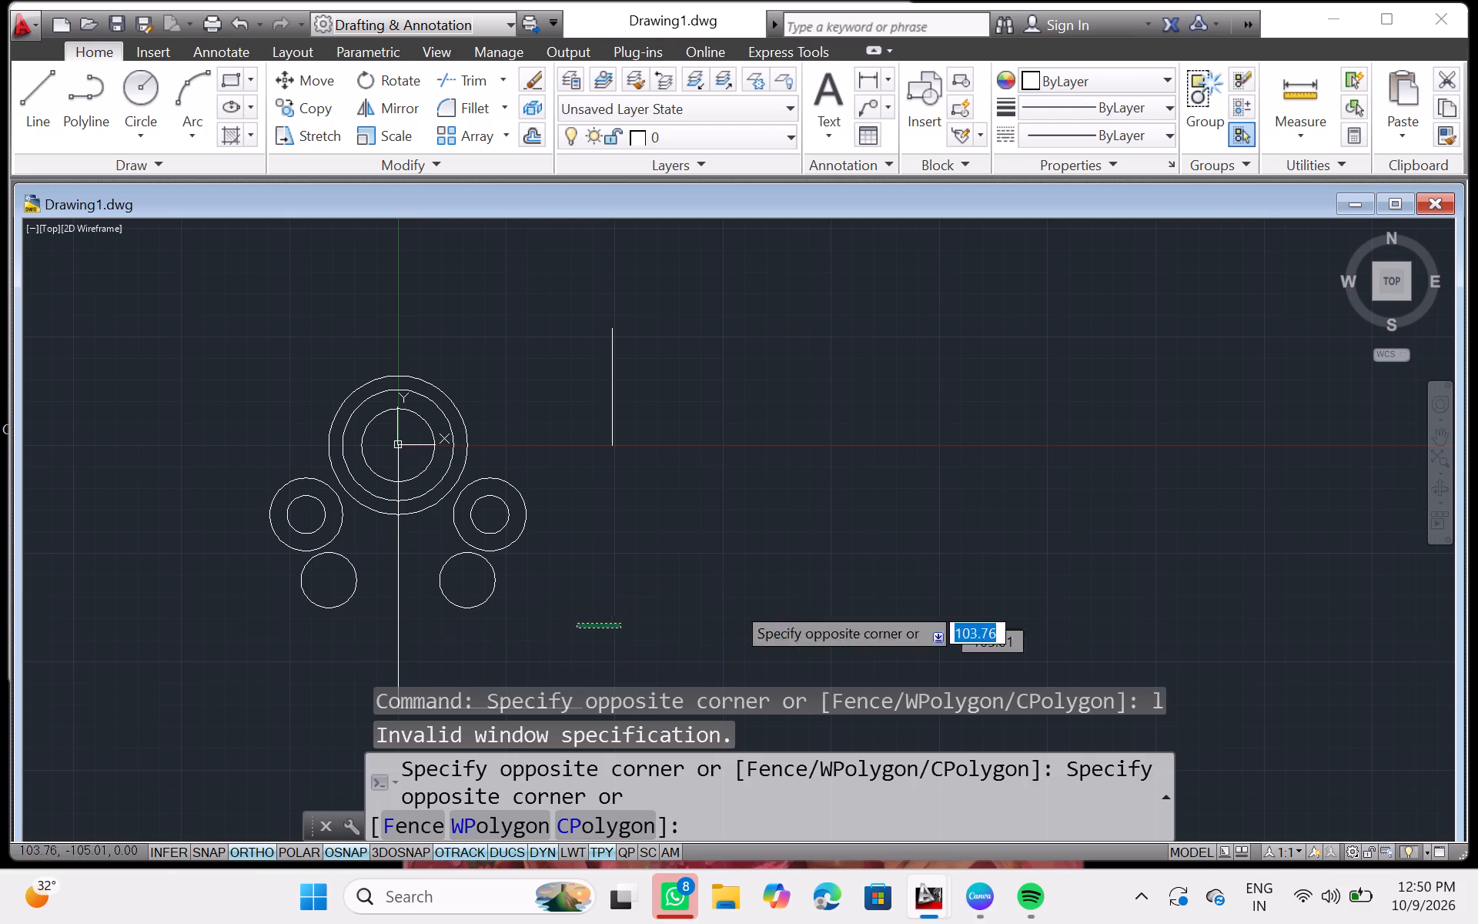
click(811, 573)
drag(343, 400, 319, 420)
key(l)
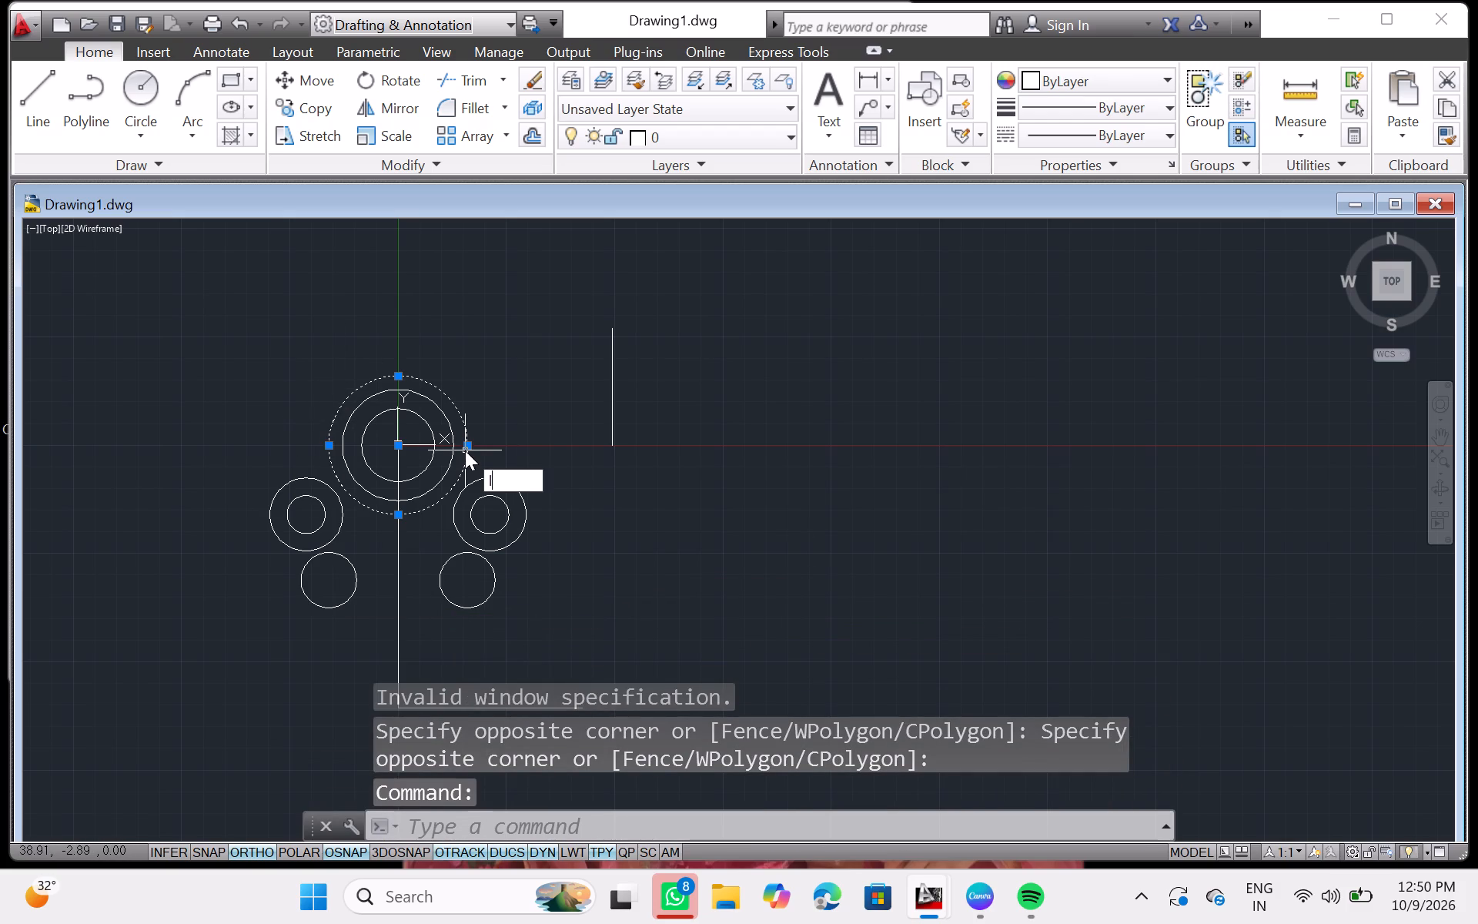
key(Return)
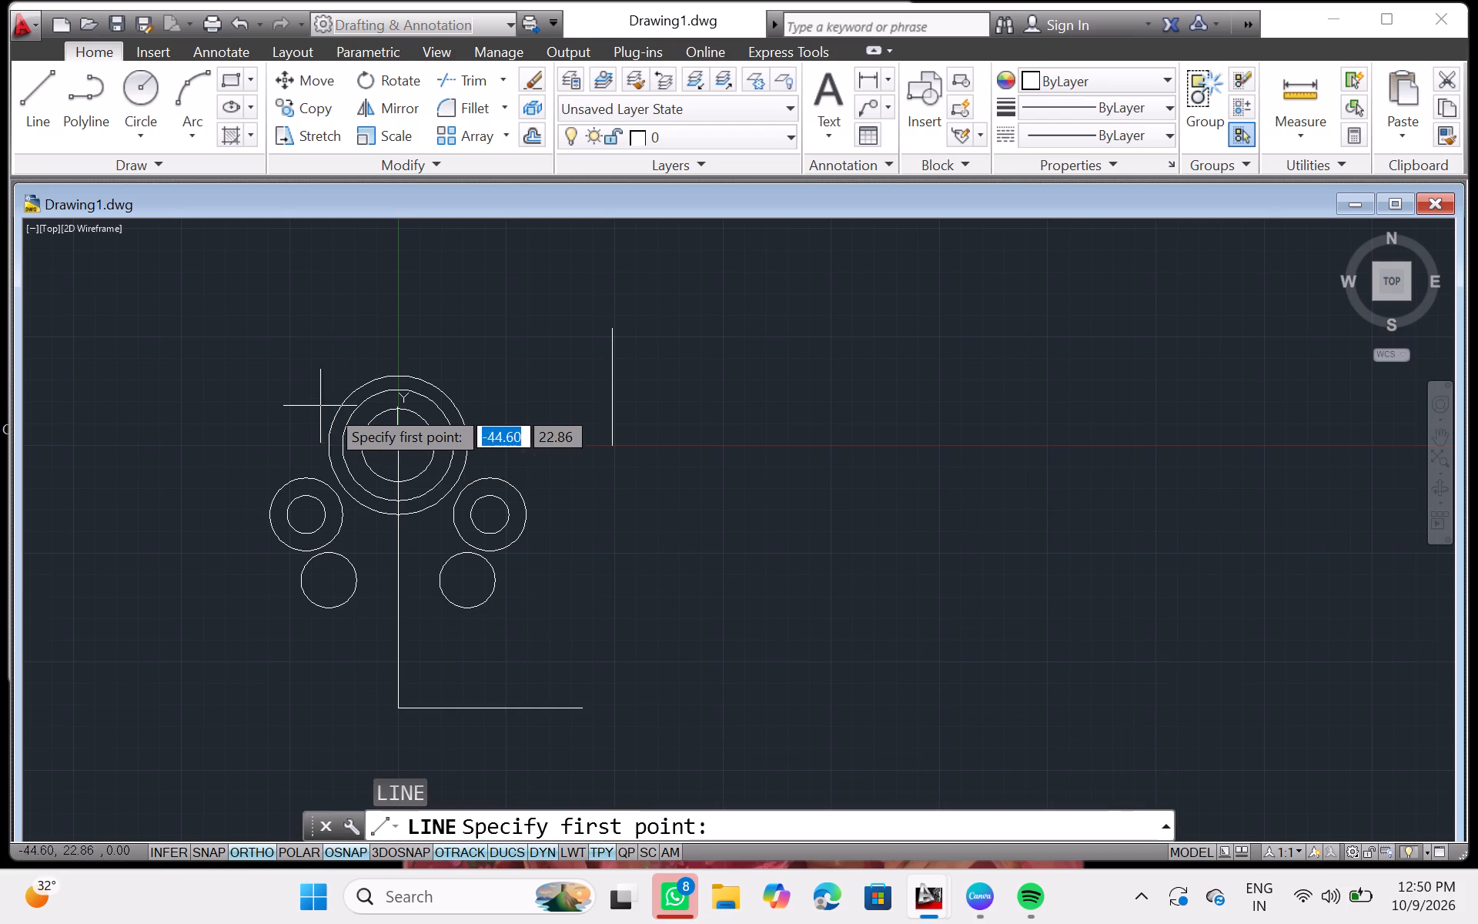
drag(336, 410, 299, 455)
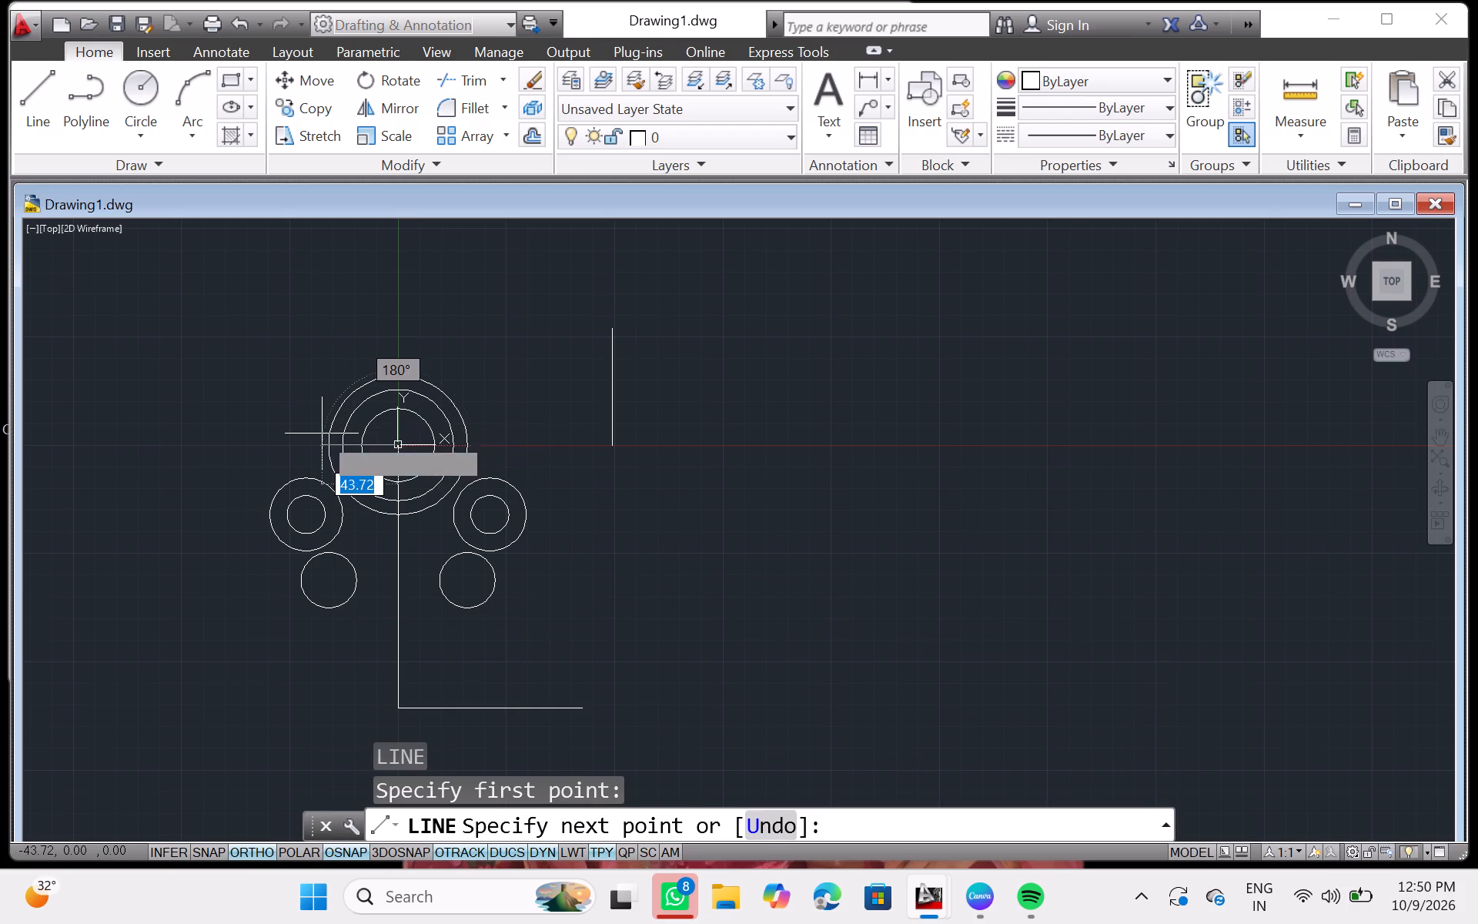
drag(299, 455, 299, 455)
click(297, 455)
key(Escape)
key(Escape)
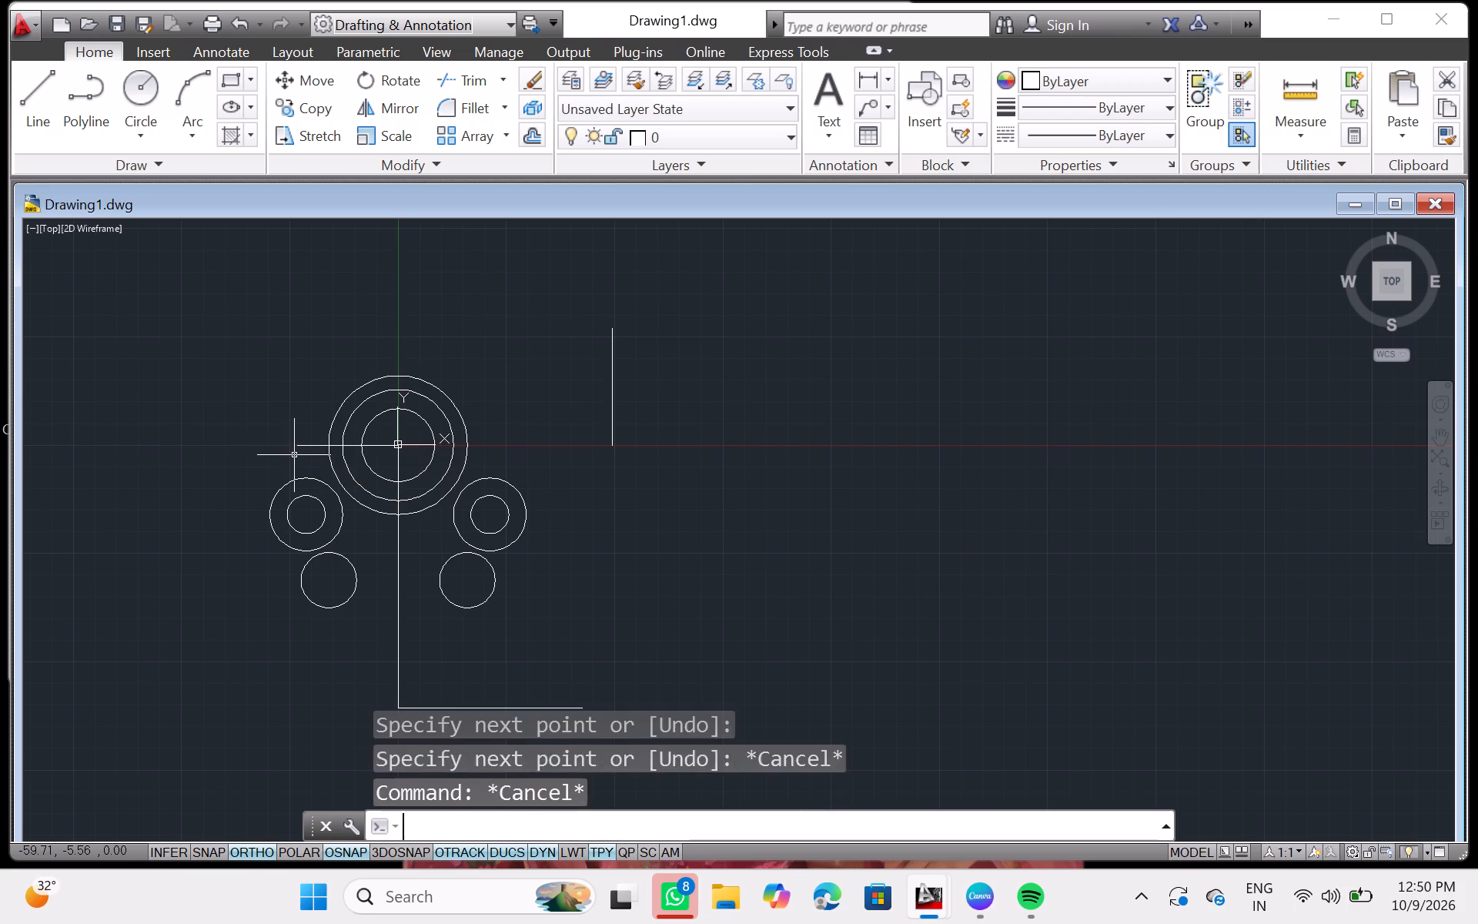
key(Escape)
key(Escape)
key(Escape)
key(Escape)
key(Escape)
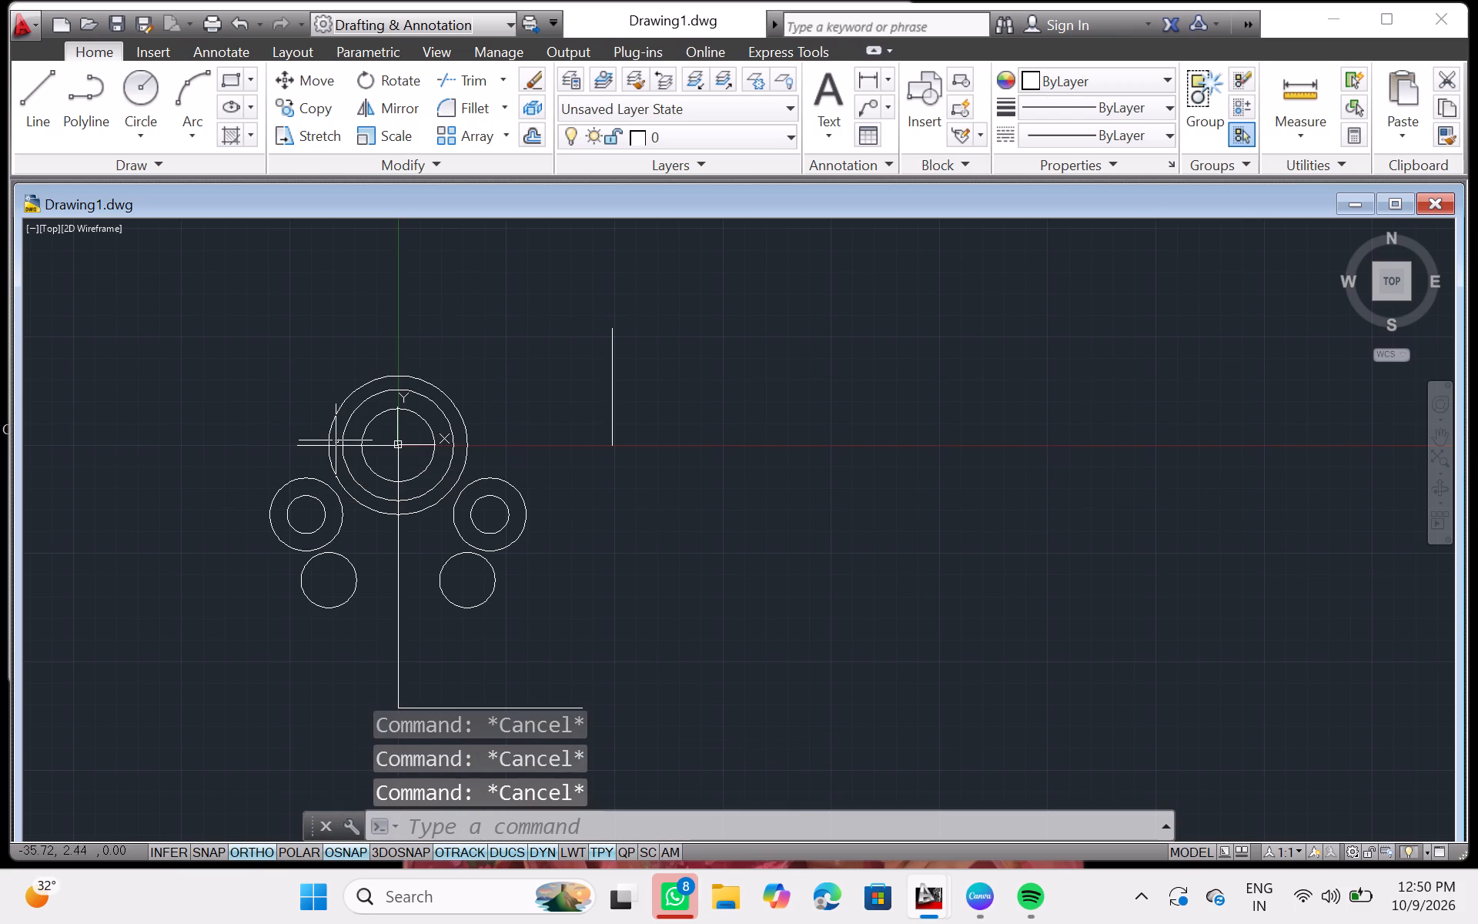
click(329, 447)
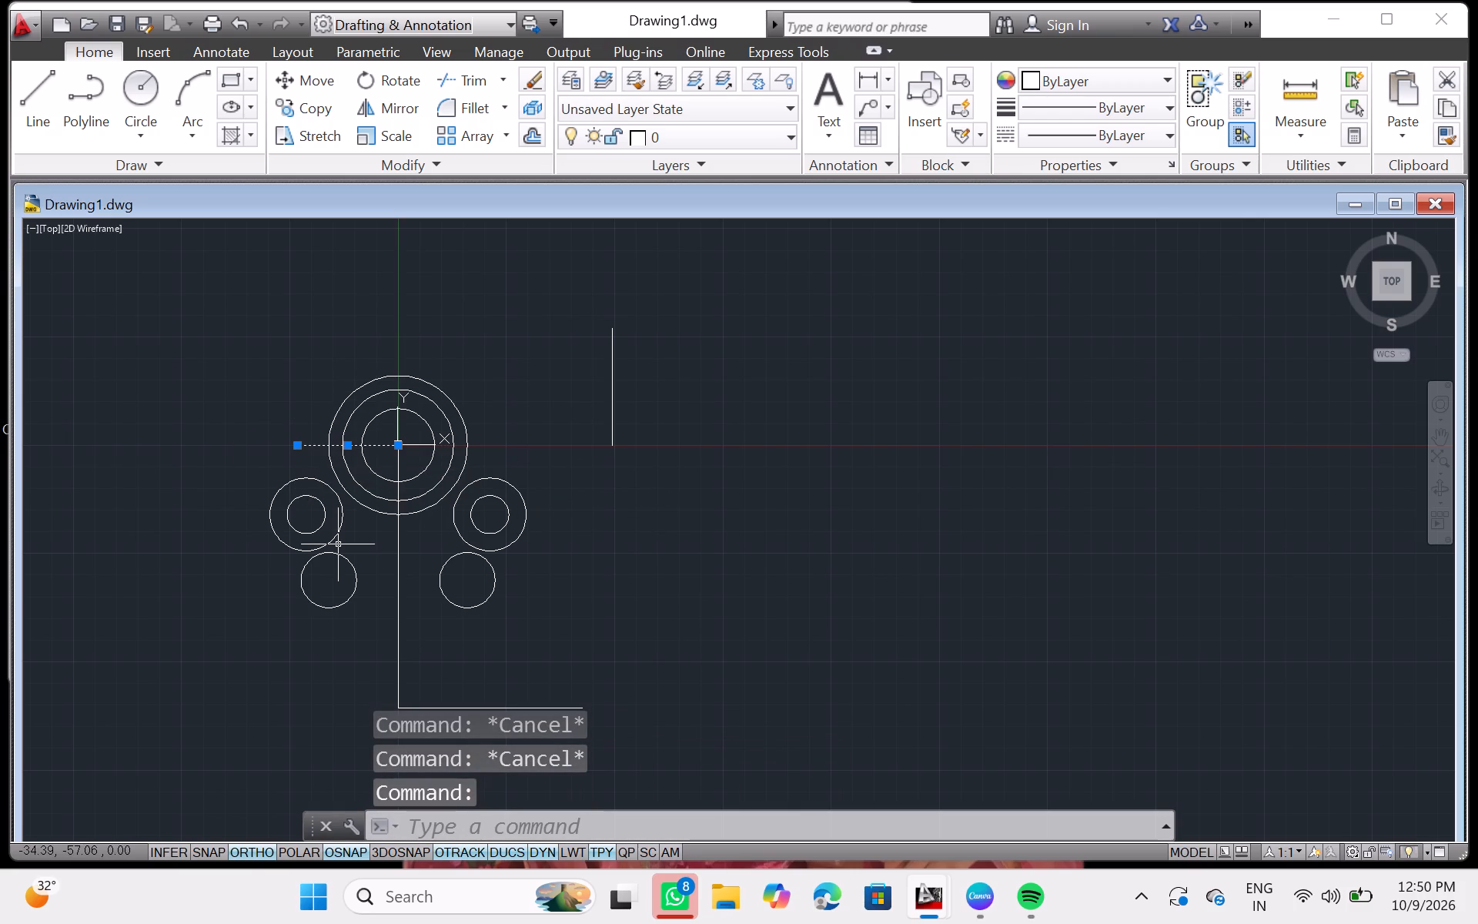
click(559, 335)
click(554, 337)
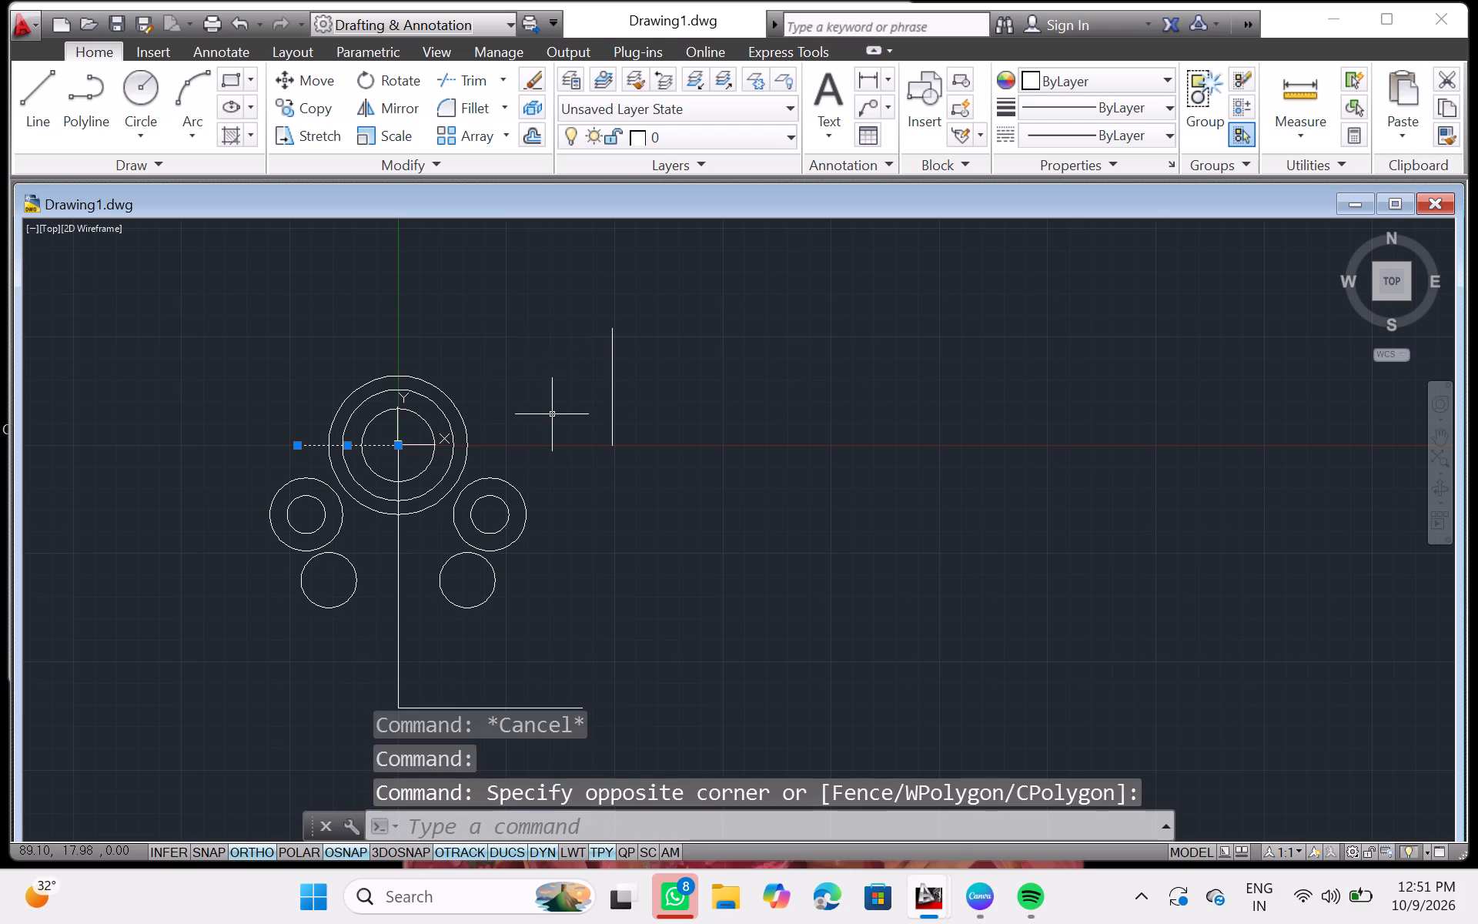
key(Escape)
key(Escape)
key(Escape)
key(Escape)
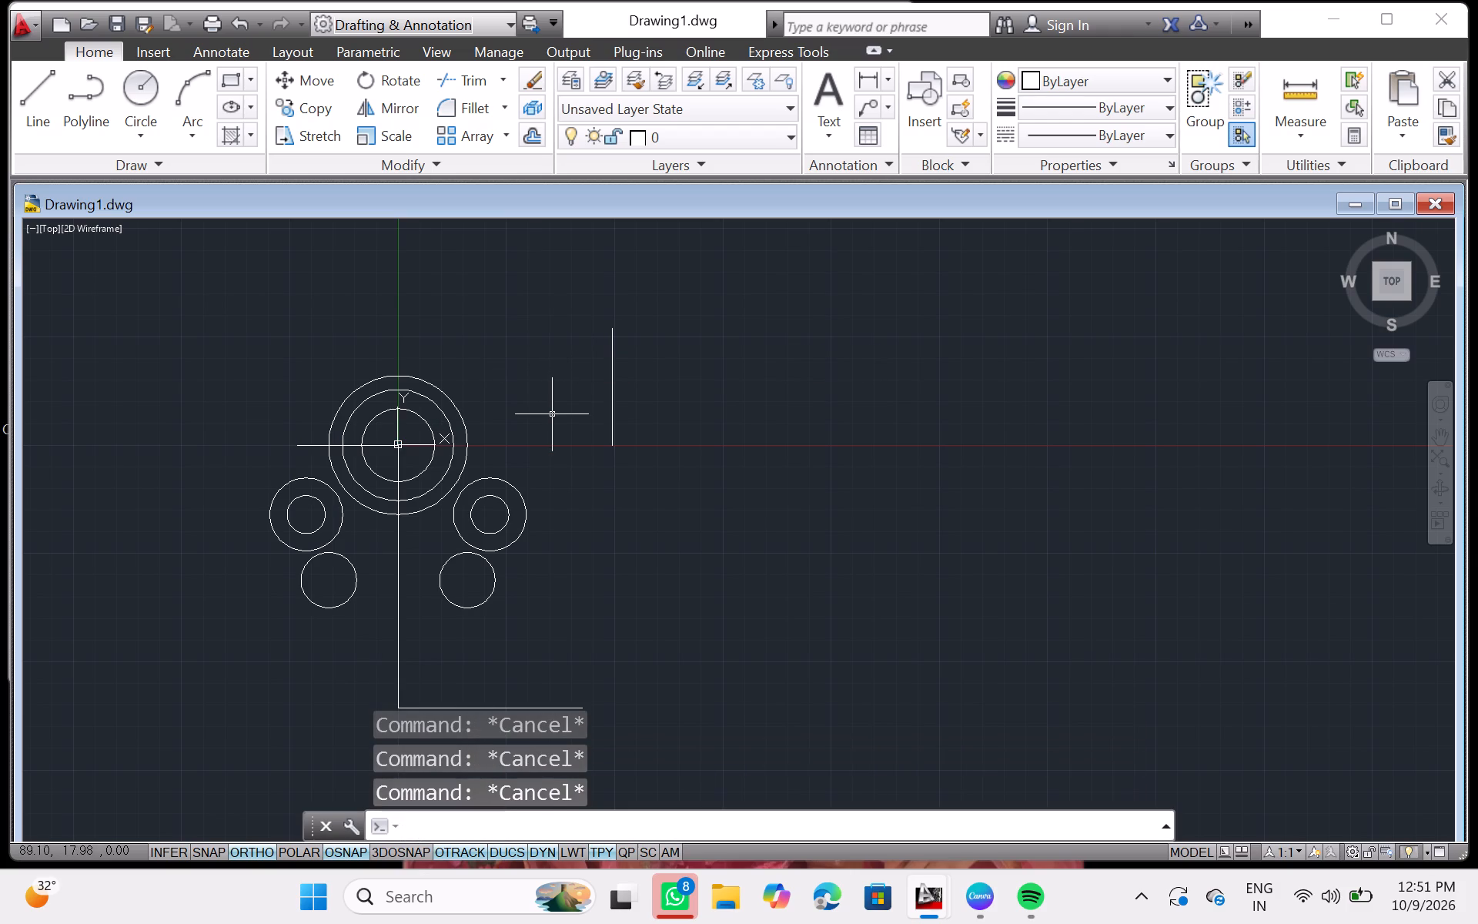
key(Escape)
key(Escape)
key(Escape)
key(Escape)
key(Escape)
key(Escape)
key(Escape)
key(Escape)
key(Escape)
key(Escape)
Turn on 3D object snap and review its available snap modes.
click(410, 857)
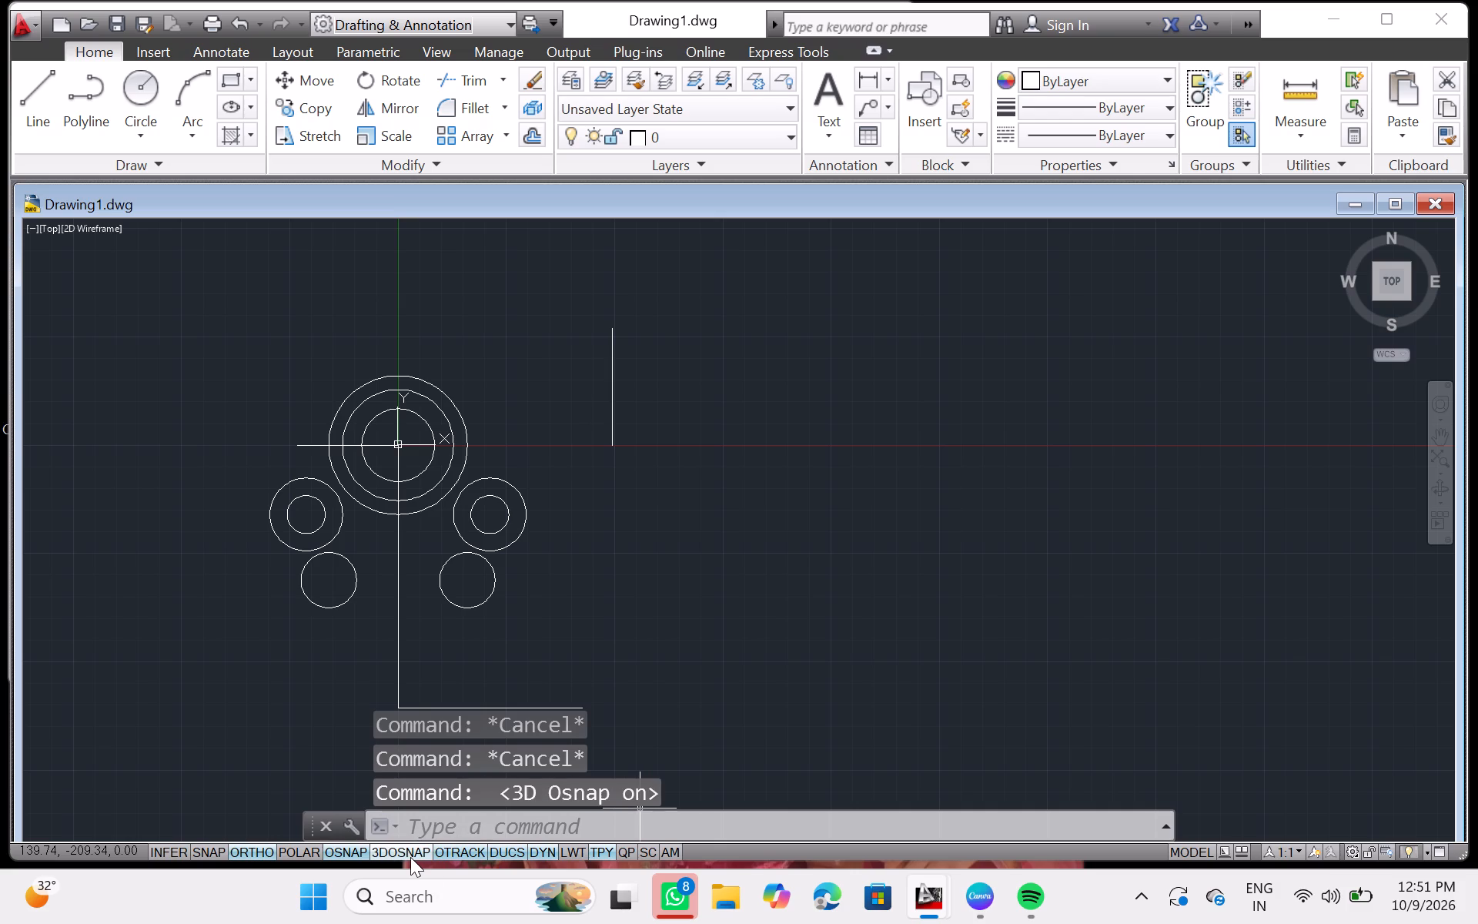
right_click(410, 857)
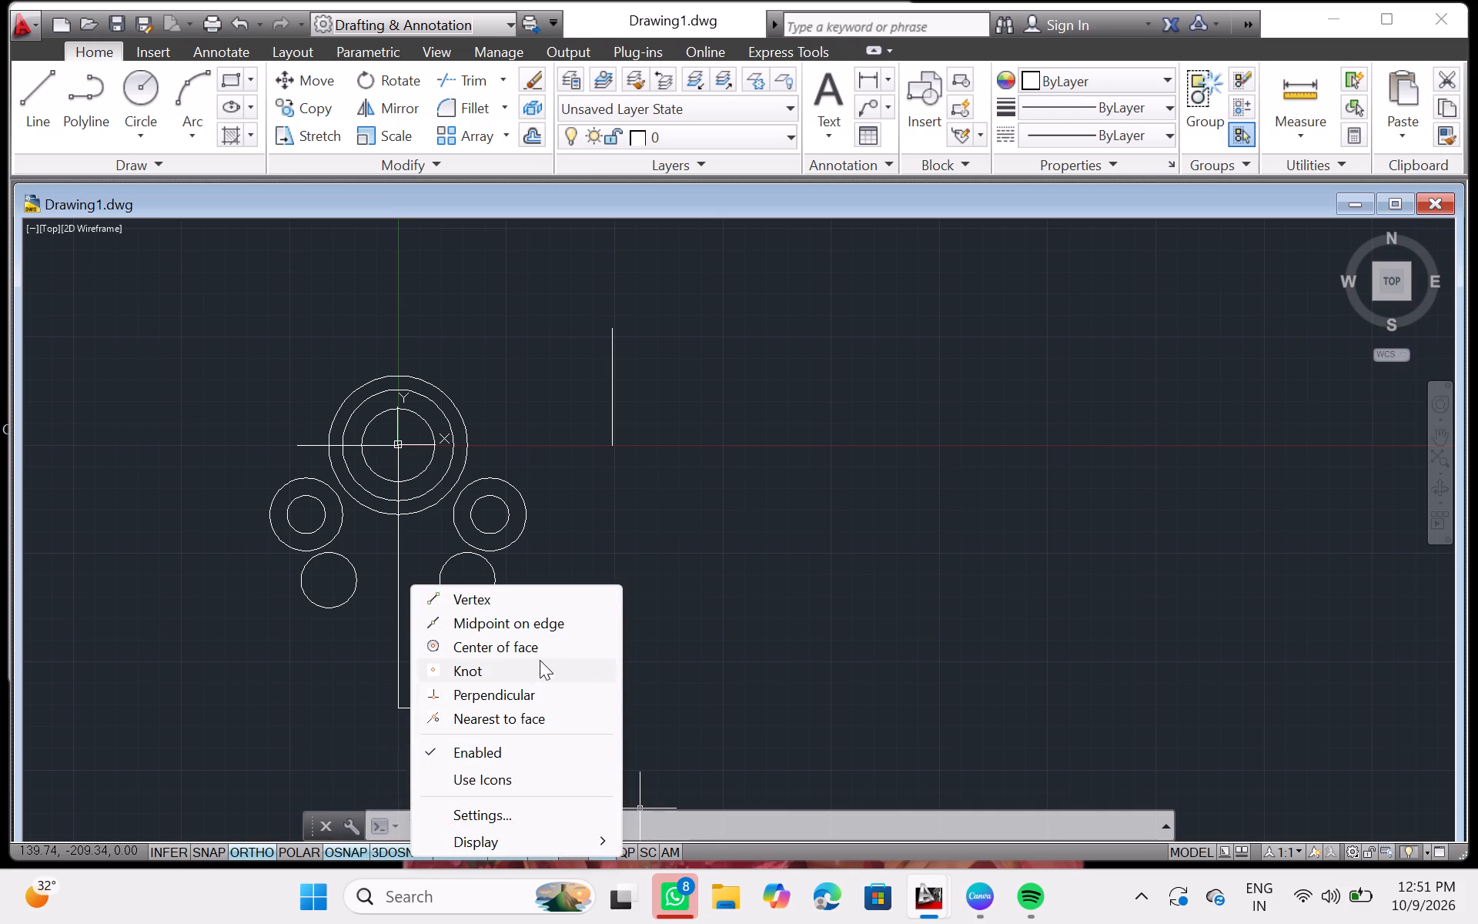
click(639, 675)
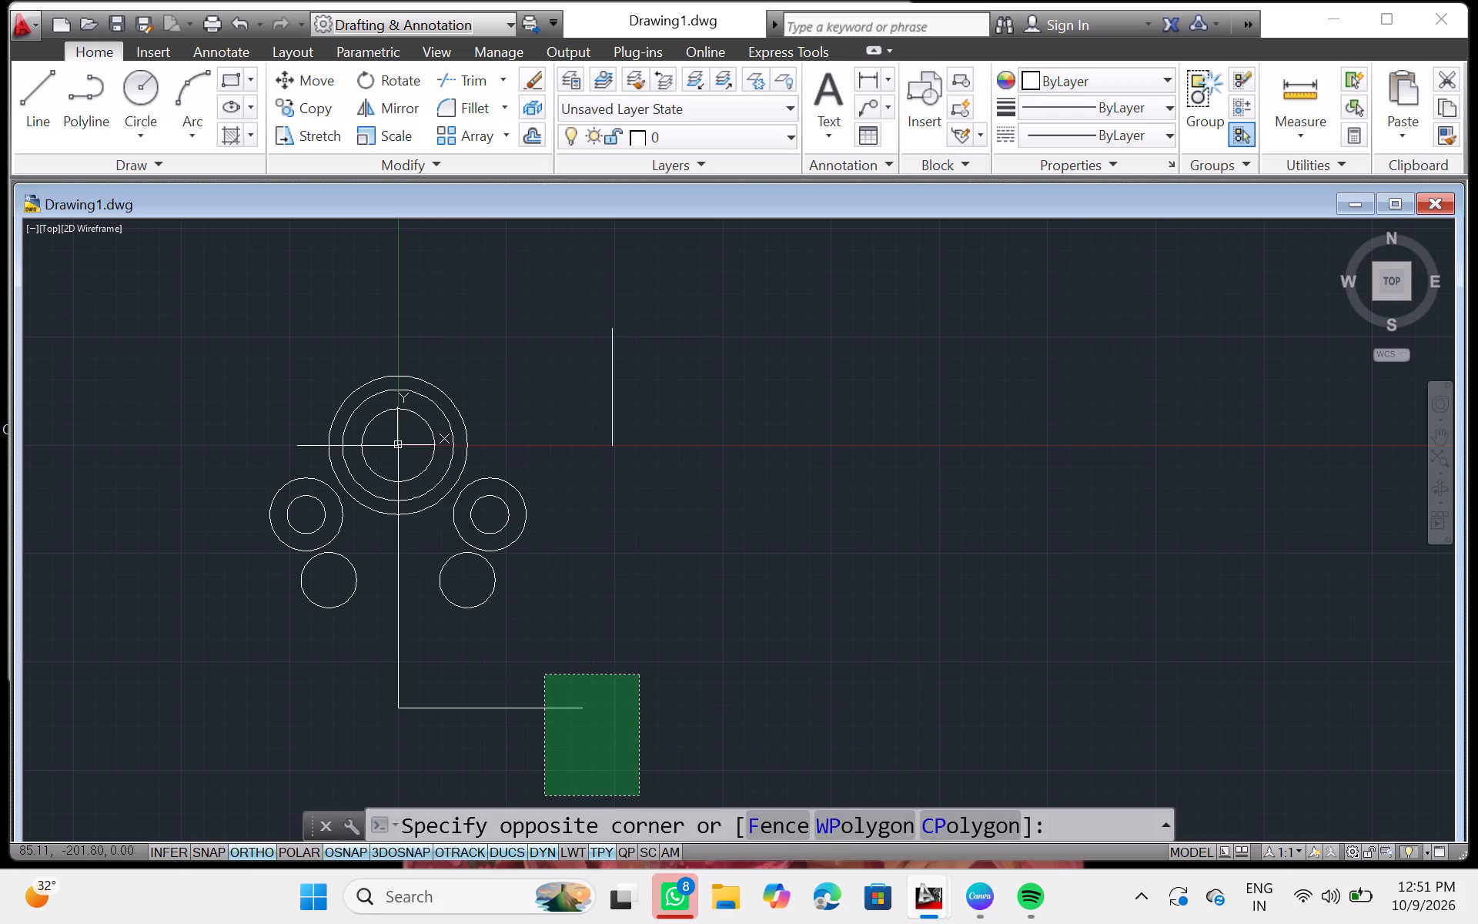
Switch Ortho mode off.
right_click(236, 854)
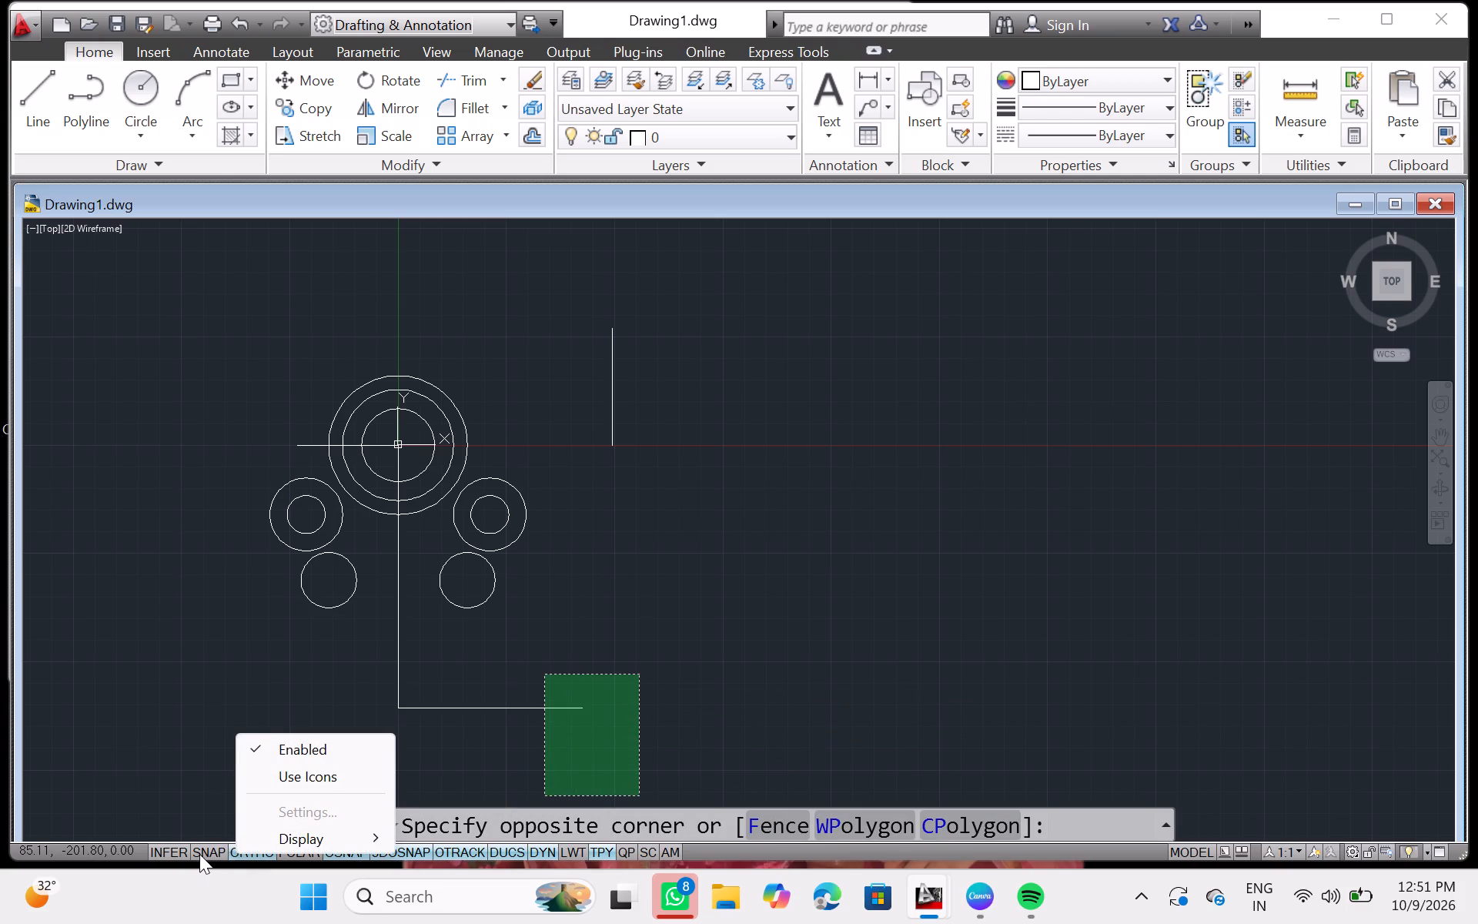
right_click(196, 854)
click(209, 854)
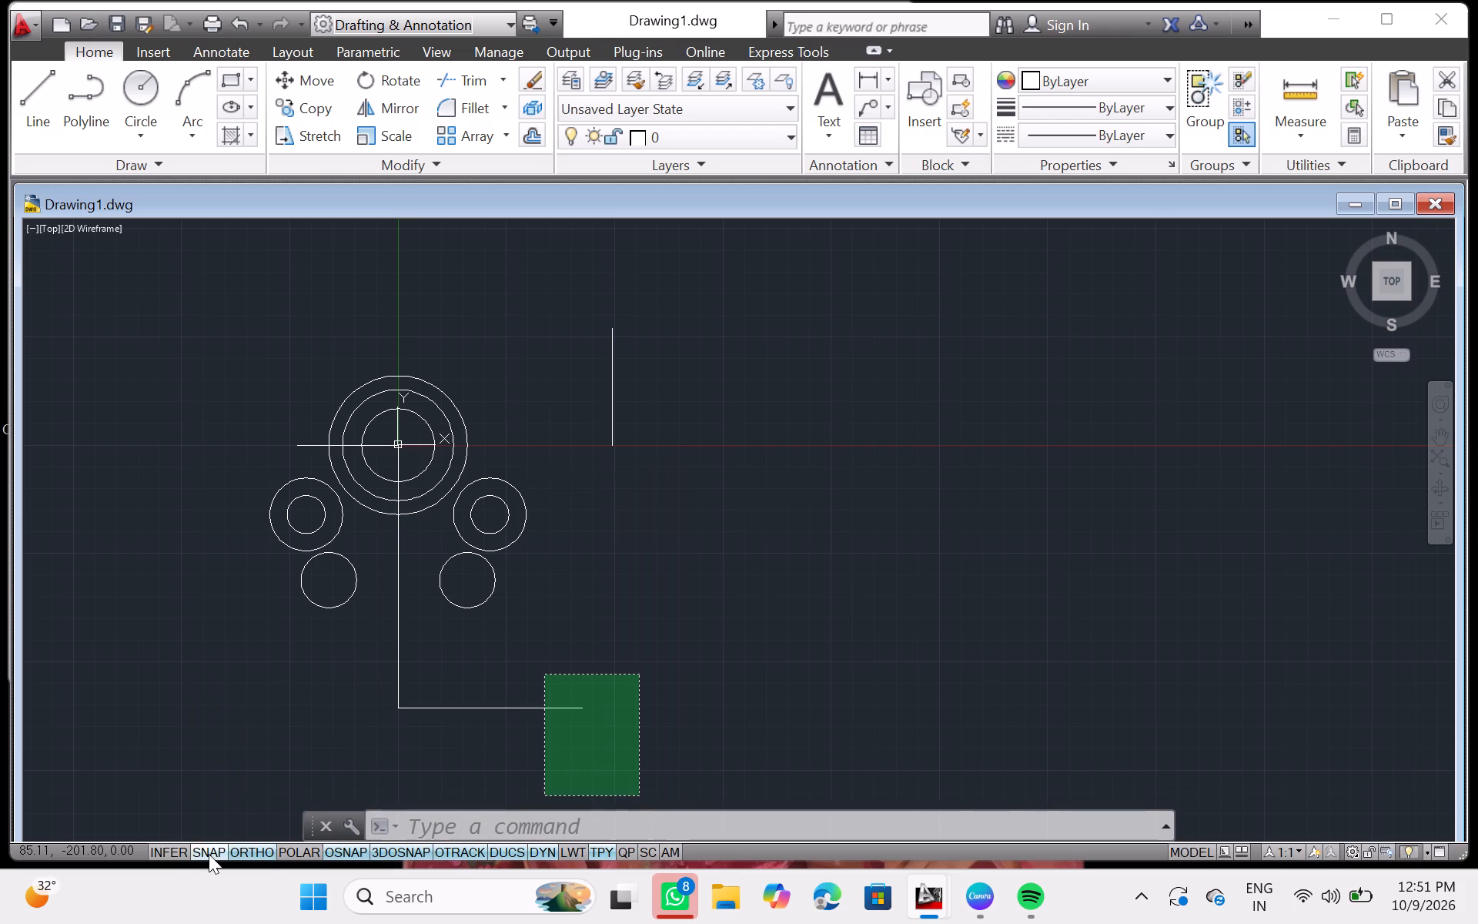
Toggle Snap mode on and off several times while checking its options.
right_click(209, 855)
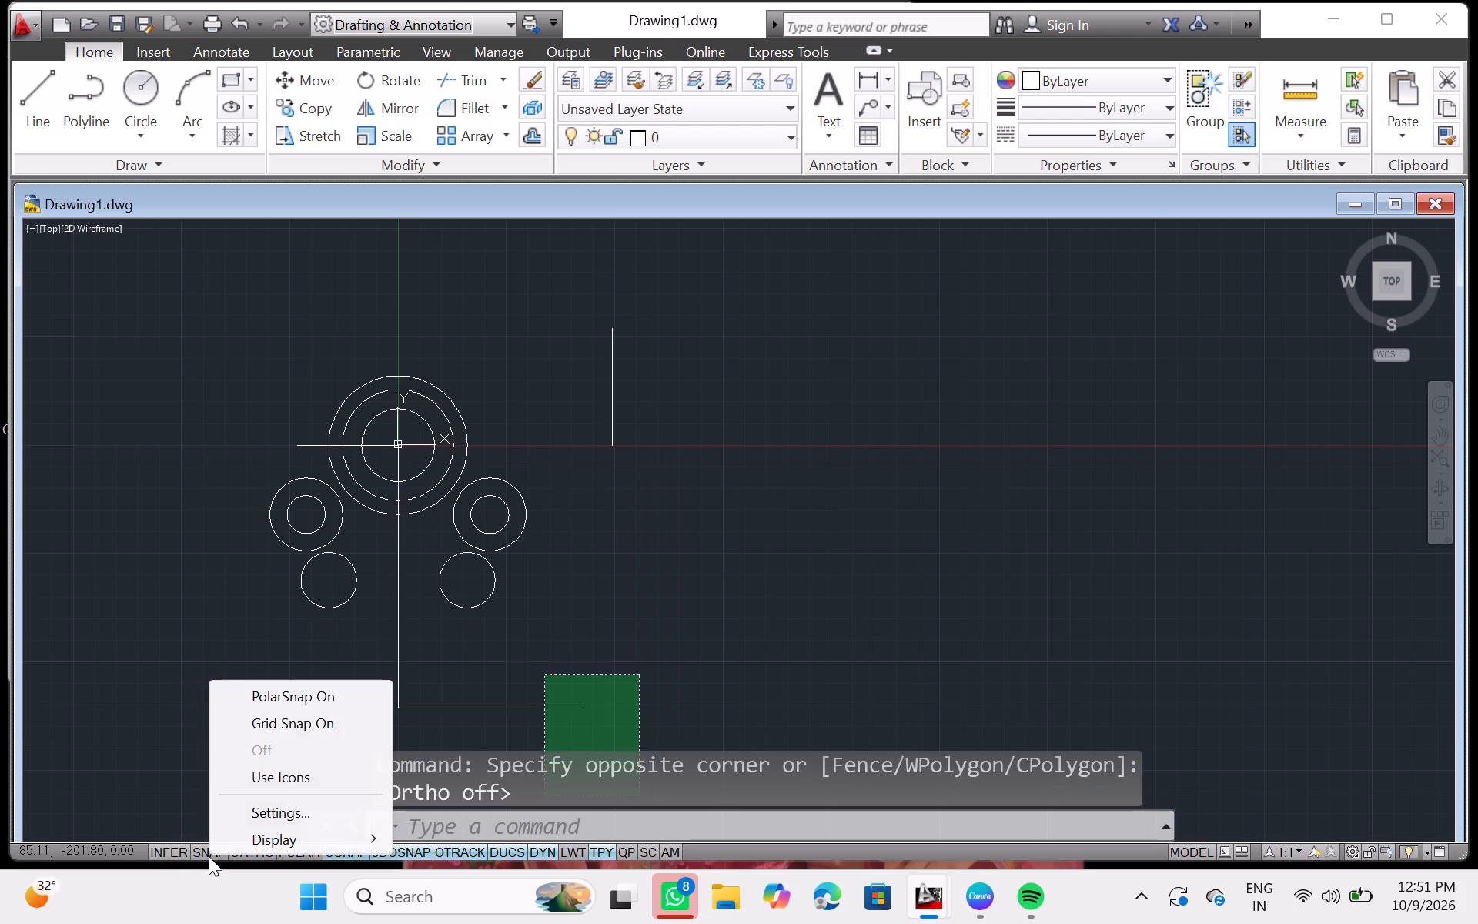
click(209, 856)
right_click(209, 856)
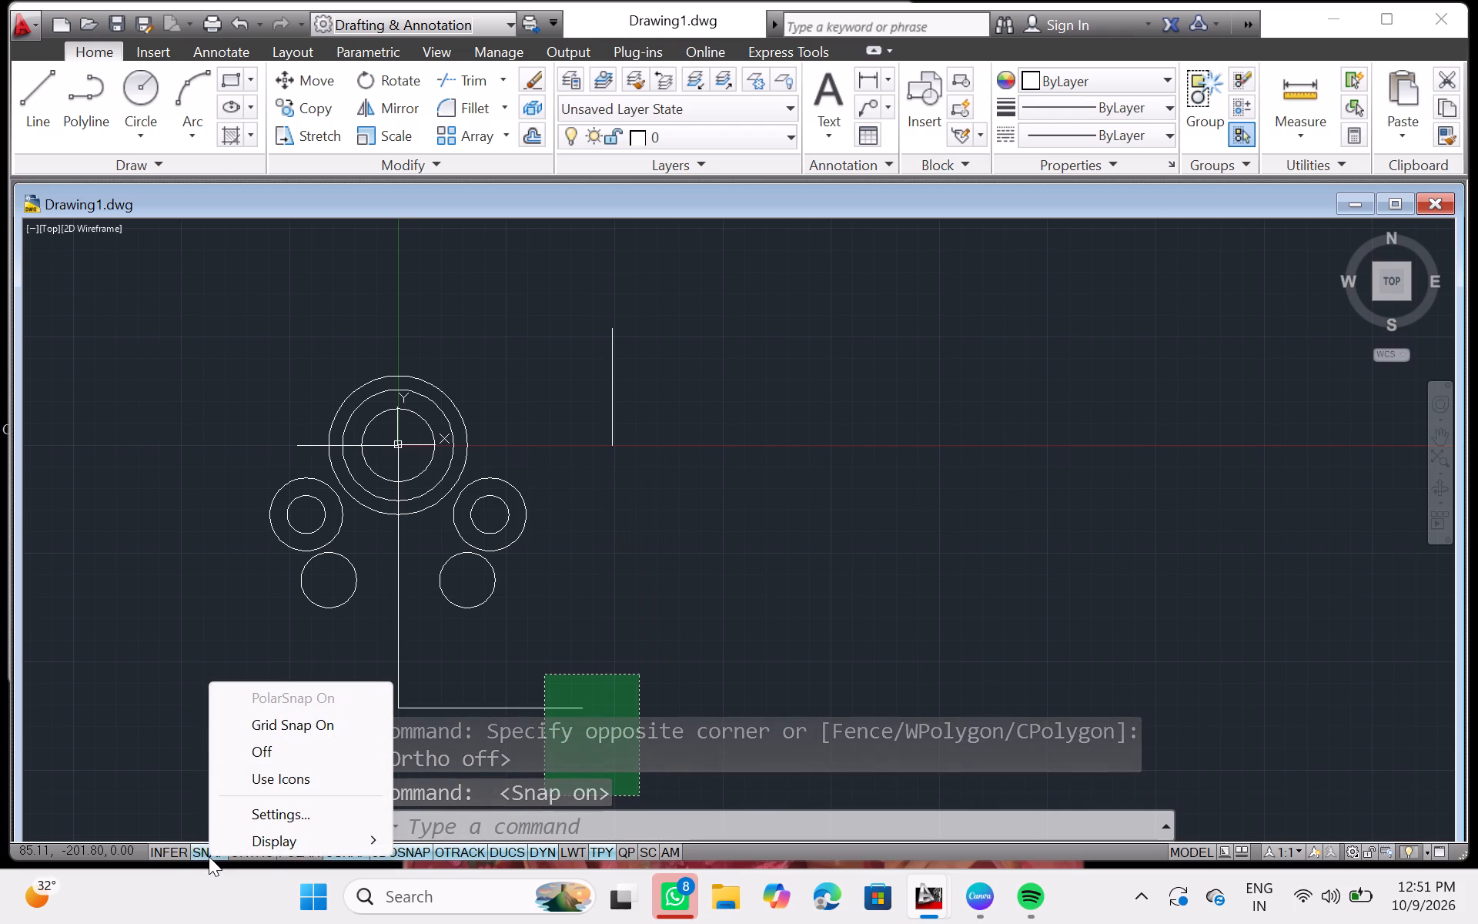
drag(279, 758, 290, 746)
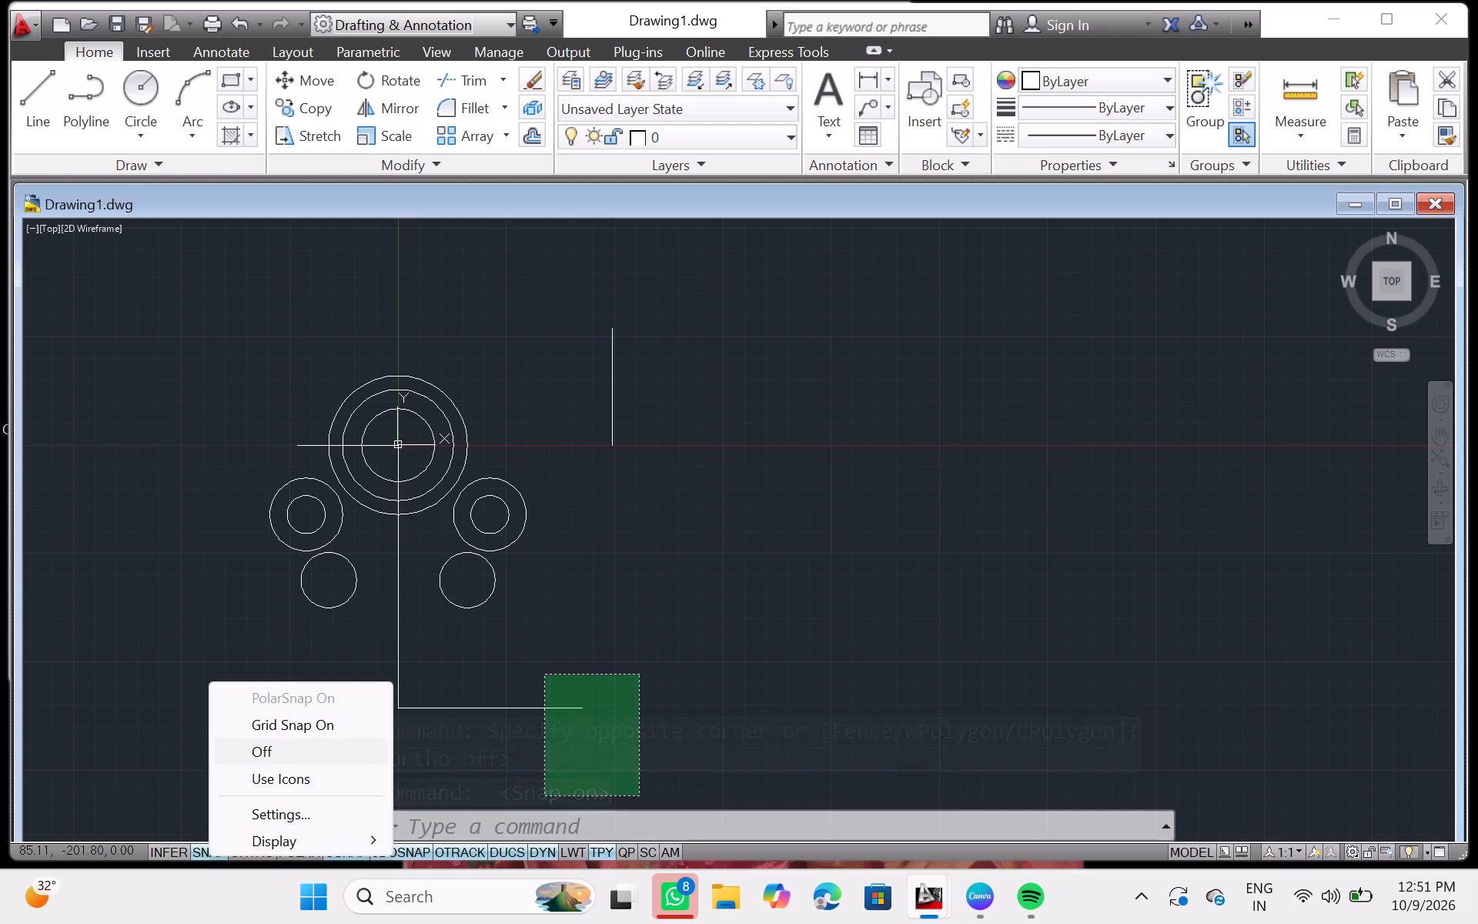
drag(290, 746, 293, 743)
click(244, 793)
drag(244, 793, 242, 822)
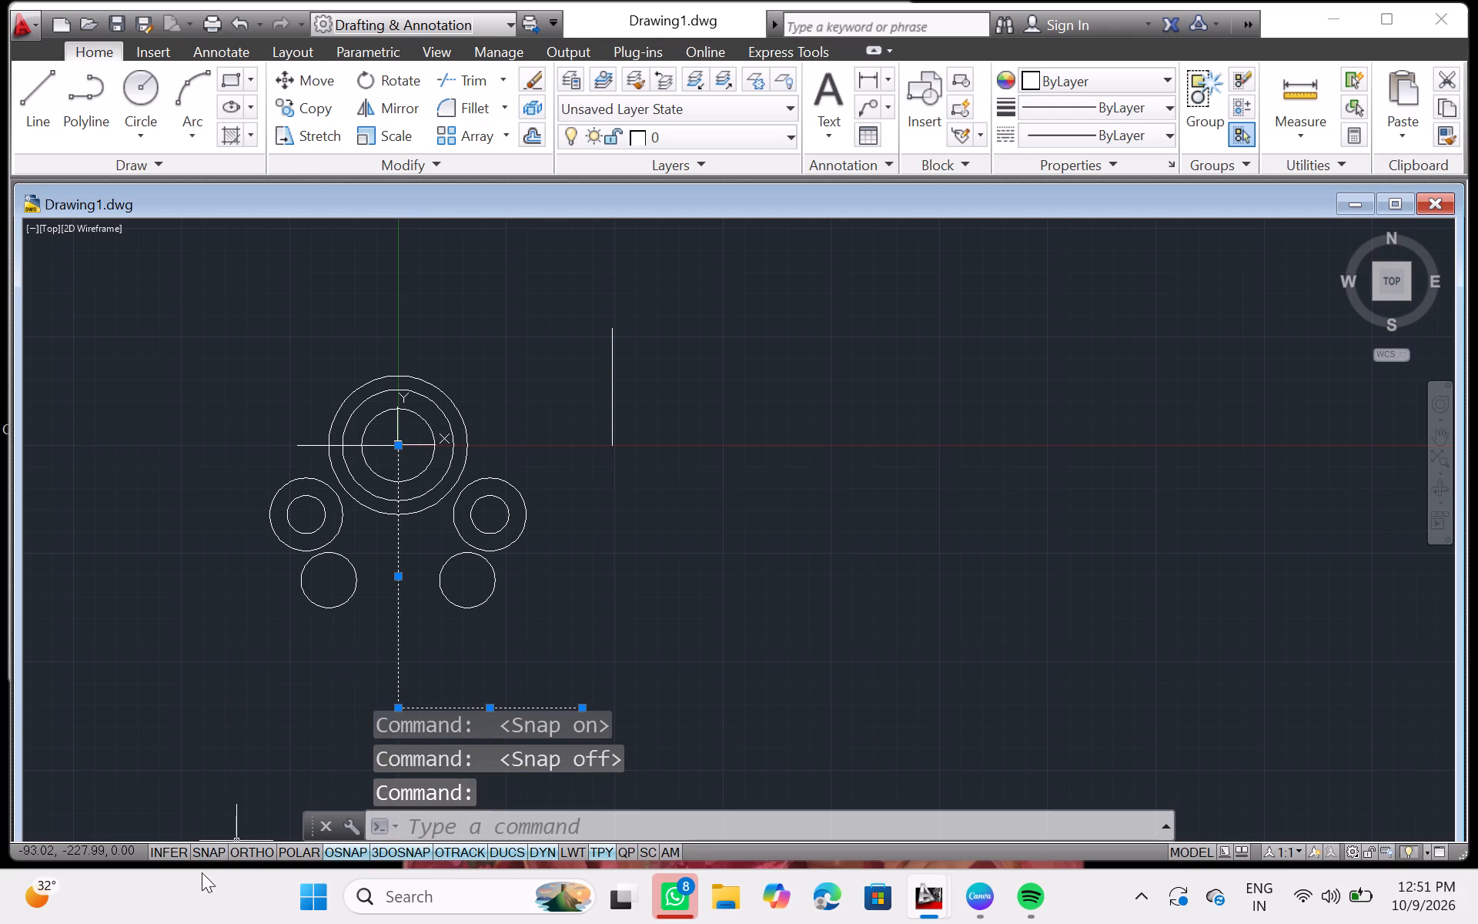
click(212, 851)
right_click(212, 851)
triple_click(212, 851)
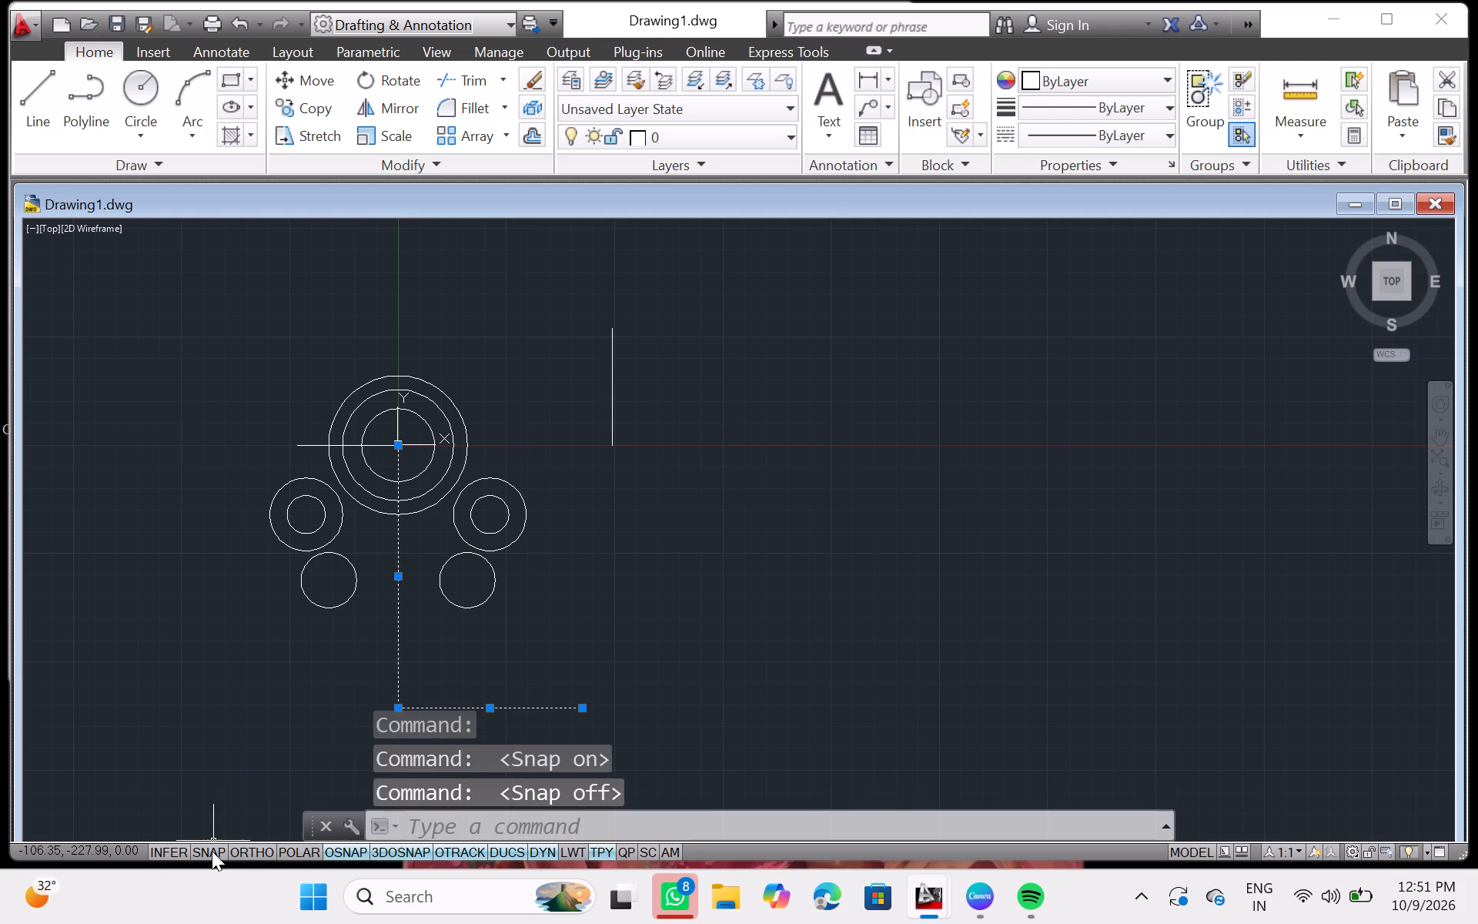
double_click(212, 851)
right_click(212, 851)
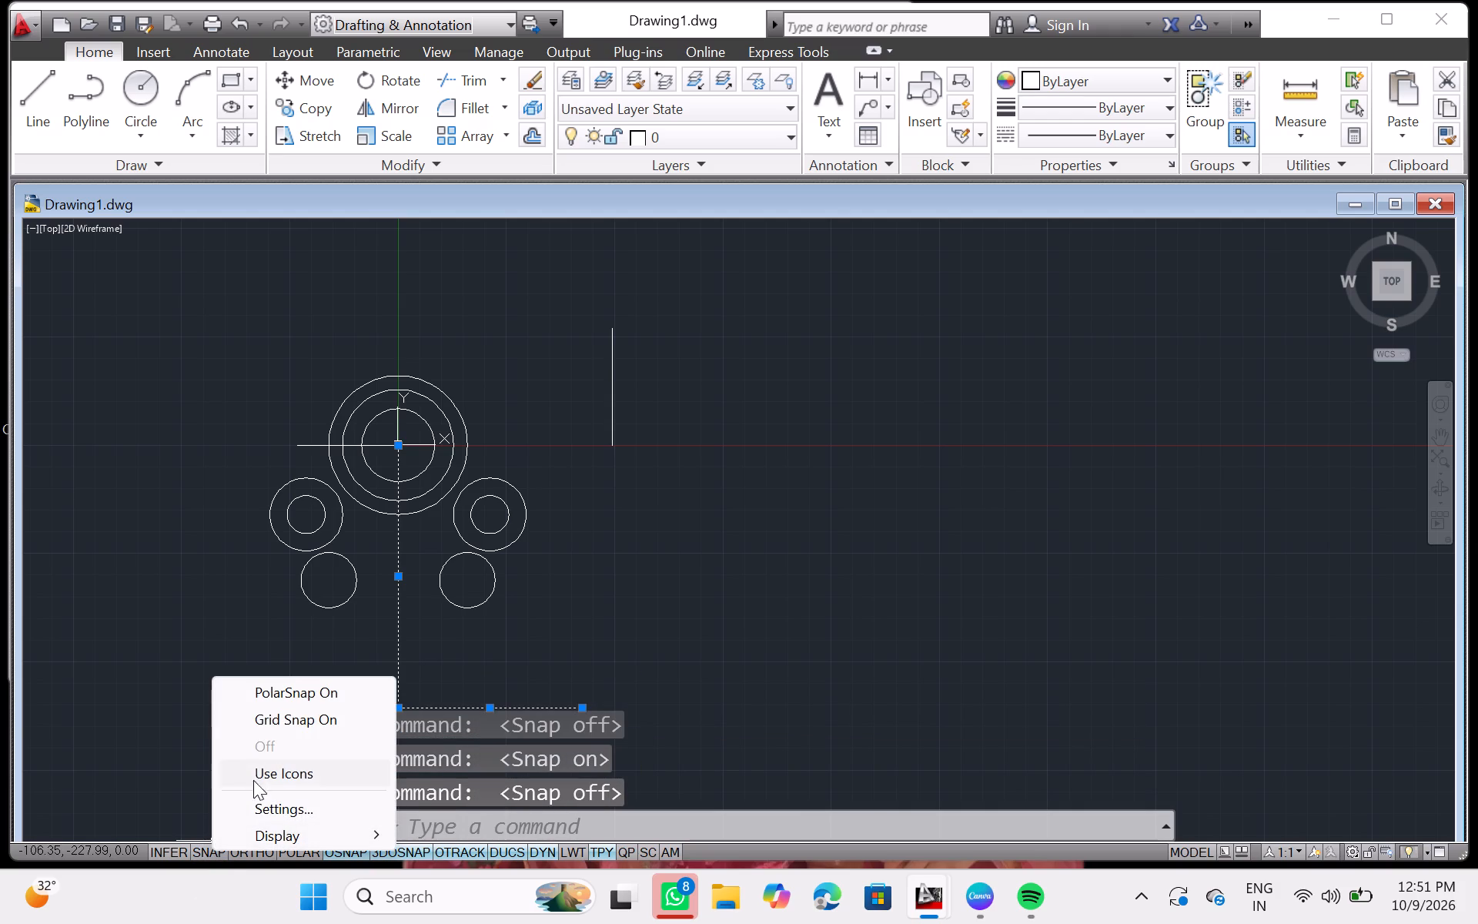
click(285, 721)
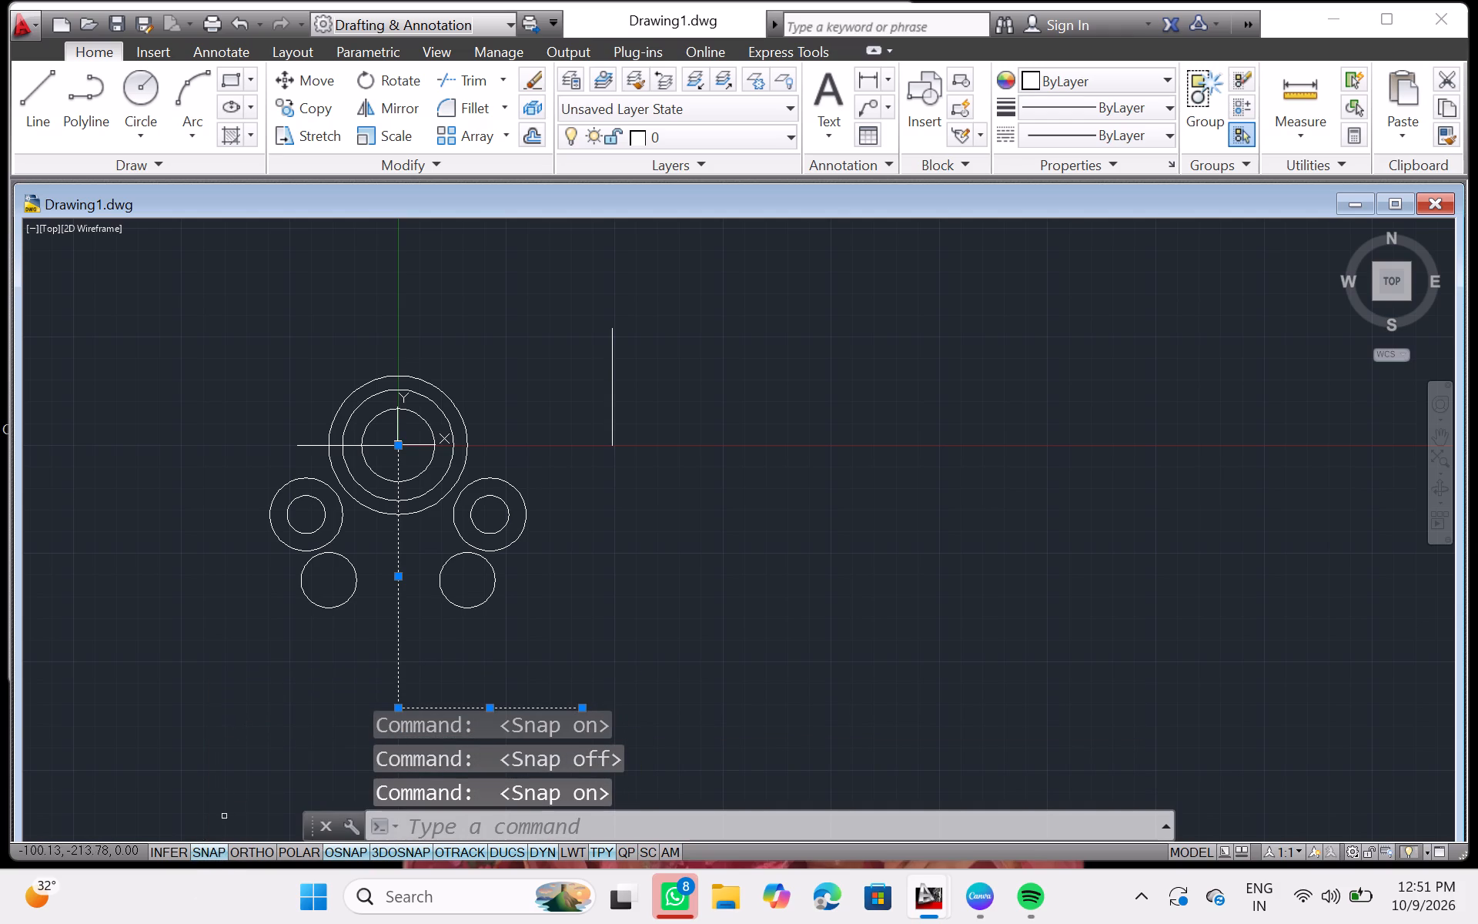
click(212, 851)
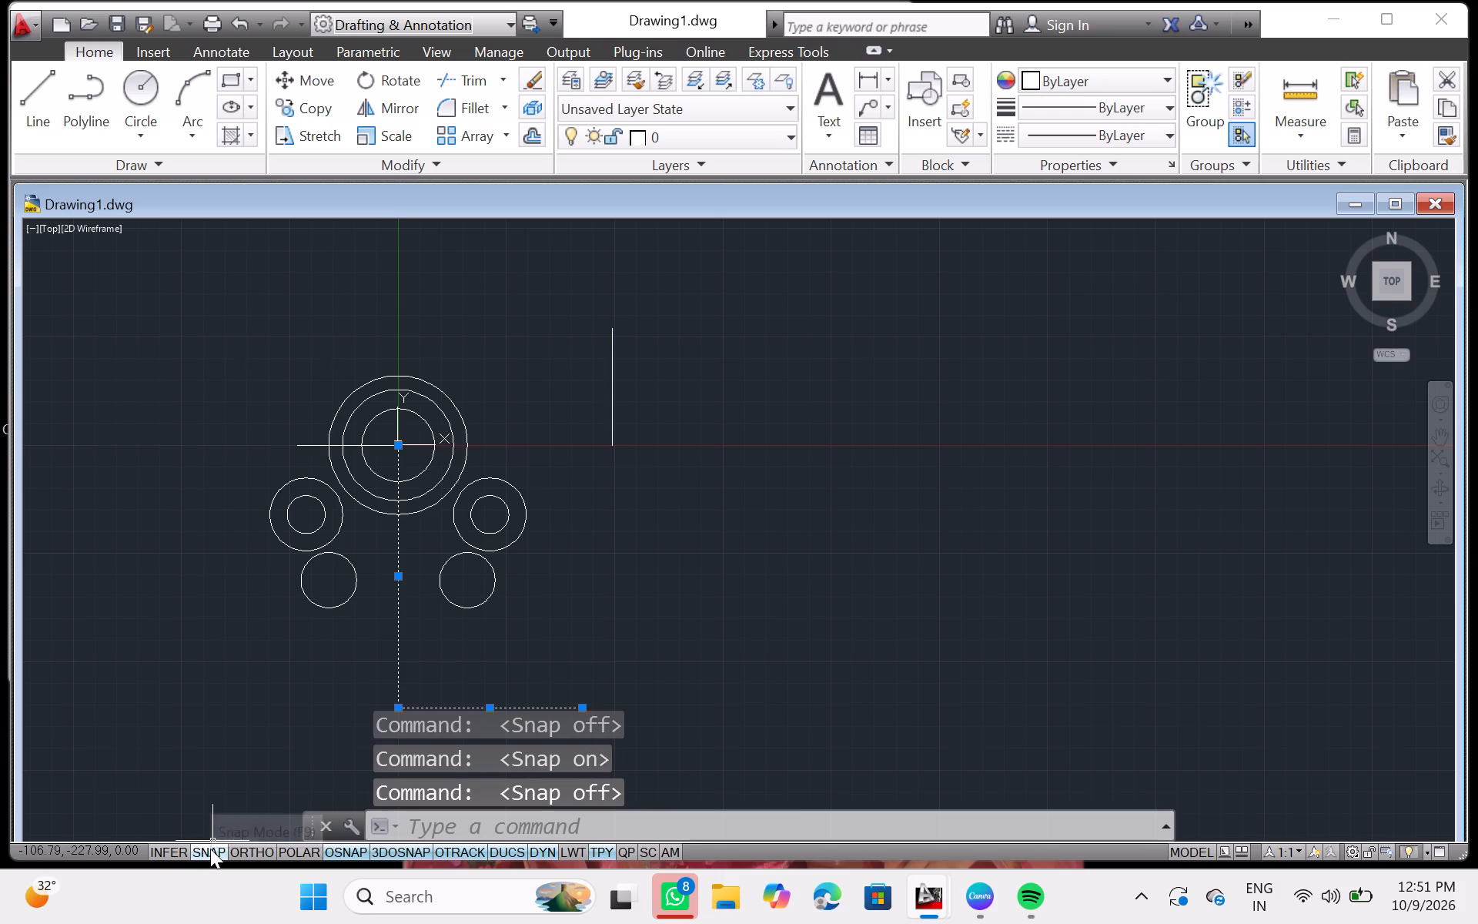
Turn on Grid Snap and clear the selection of the vertical and bottom horizontal lines.
right_click(203, 847)
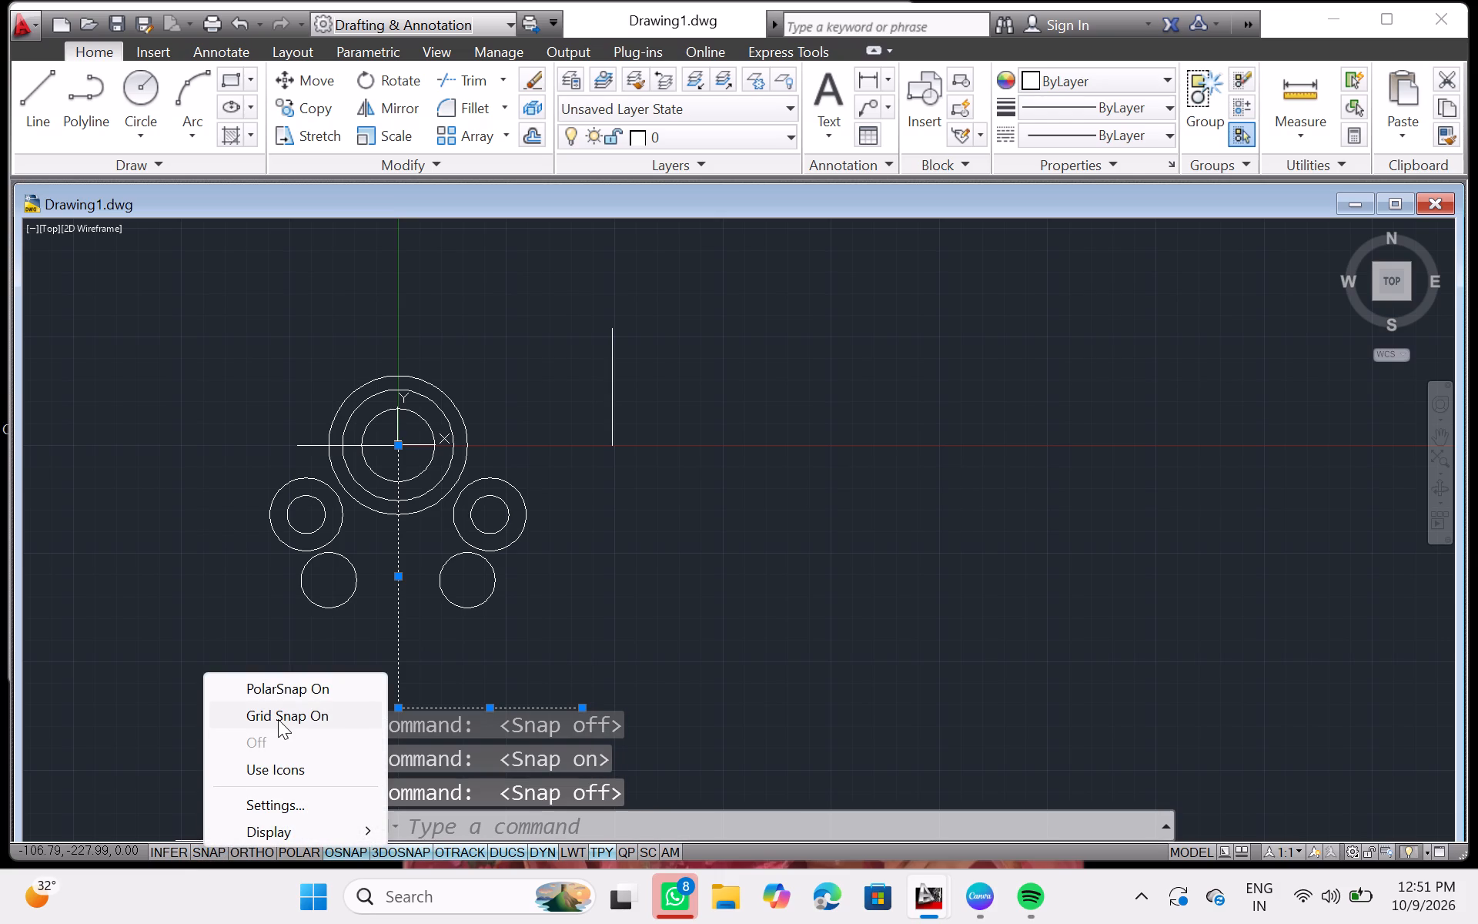
click(279, 718)
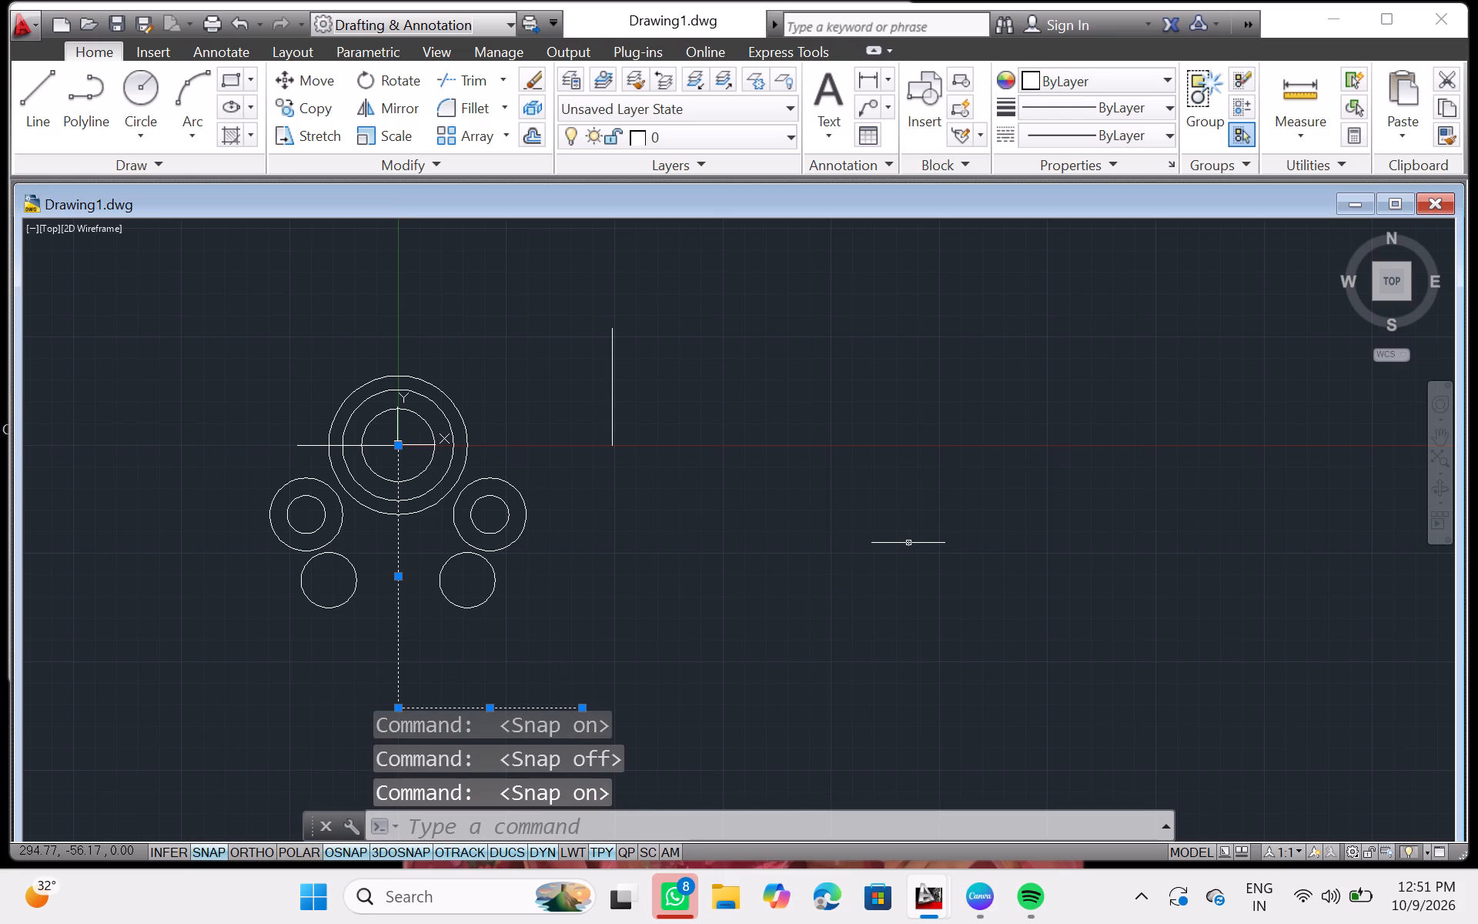
key(Escape)
key(Escape)
key(Escape)
key(Escape)
key(Escape)
key(Escape)
key(Escape)
key(Escape)
key(Escape)
key(Escape)
key(Escape)
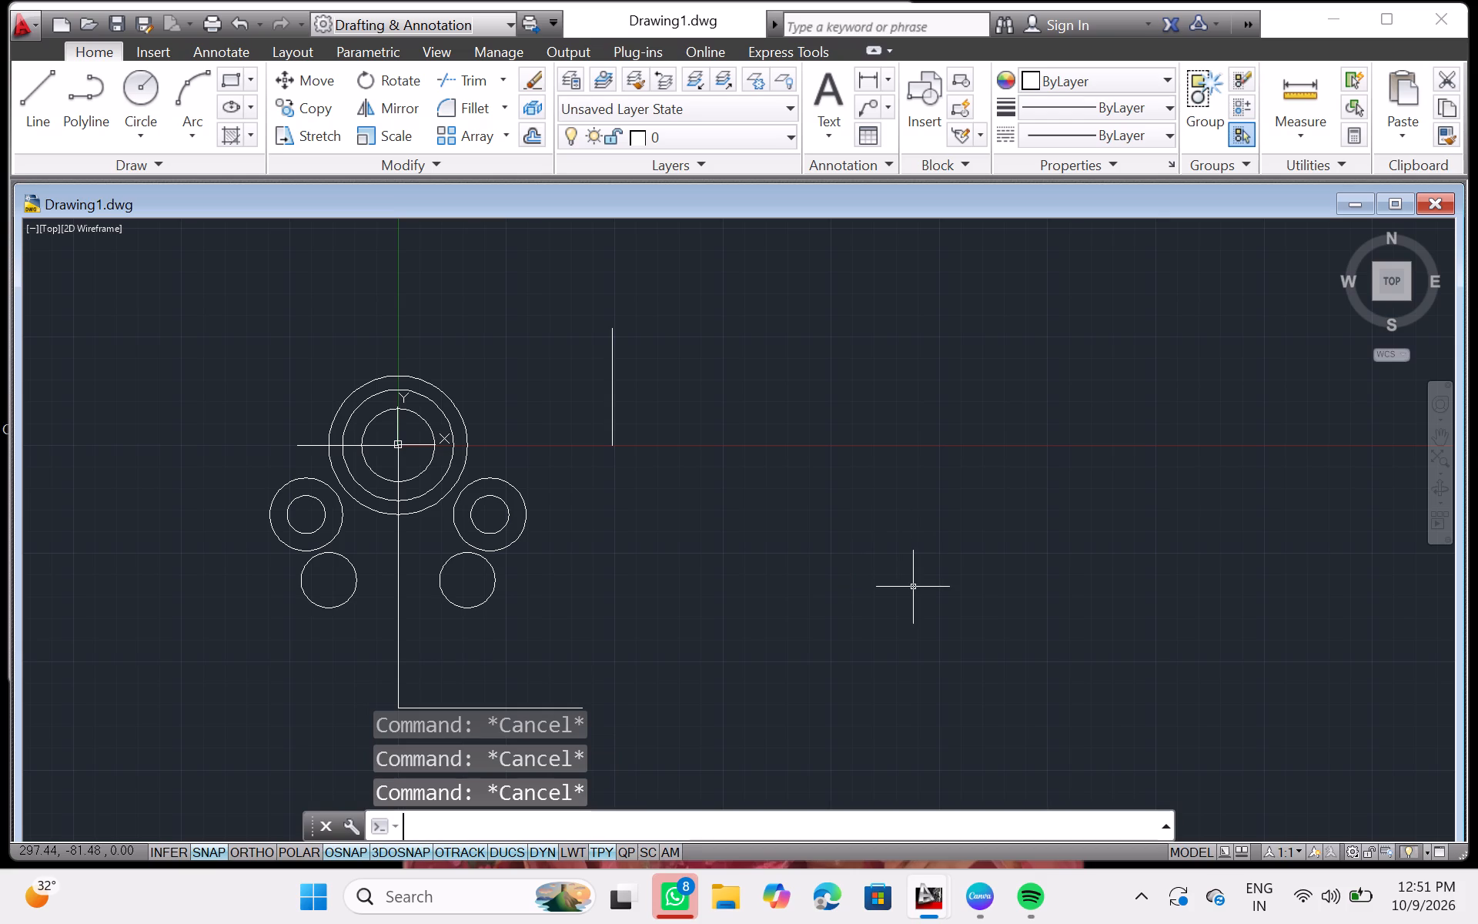
key(Escape)
key(Escape)
key(Escape)
key(Escape)
key(Escape)
key(Escape)
key(Escape)
key(Escape)
key(Escape)
key(Escape)
key(Escape)
key(Escape)
key(Escape)
key(Escape)
key(Escape)
key(Escape)
key(Escape)
key(Escape)
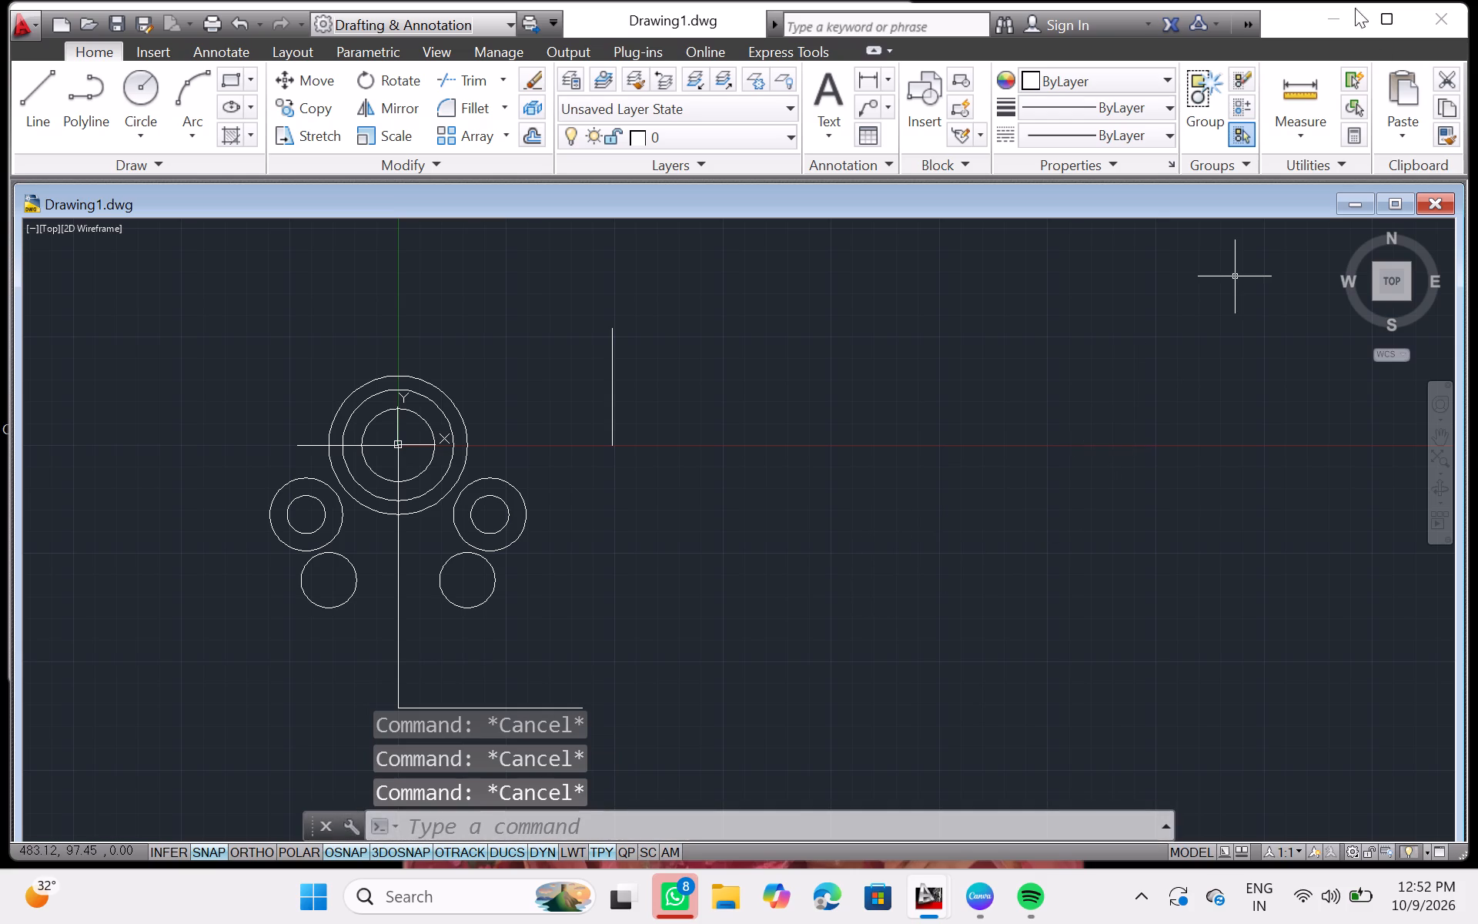
Minimize the drawing application and close WhatsApp.
click(1336, 15)
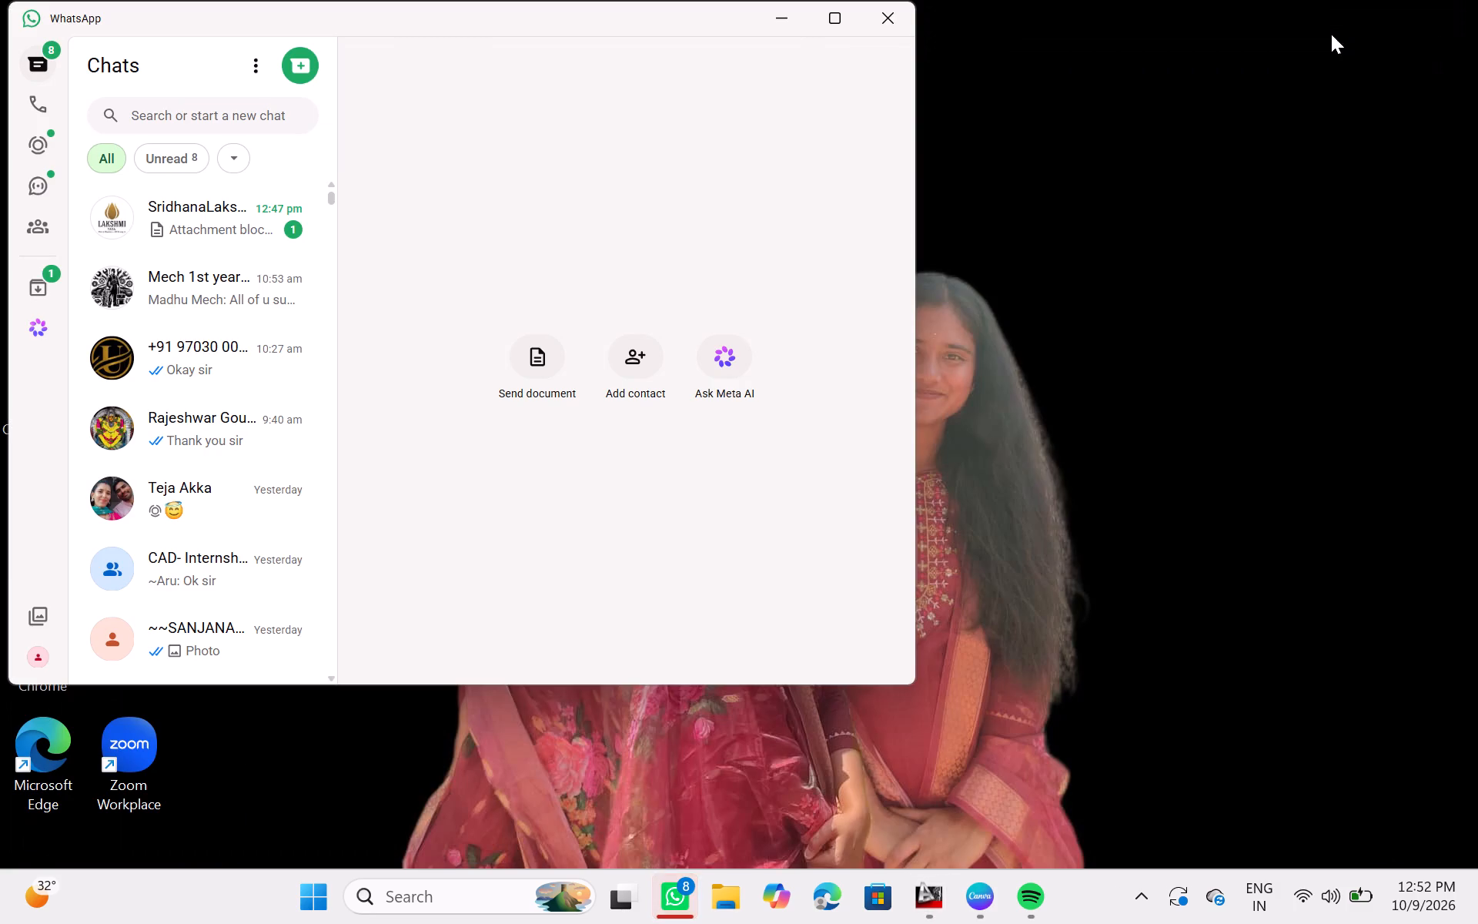
click(895, 22)
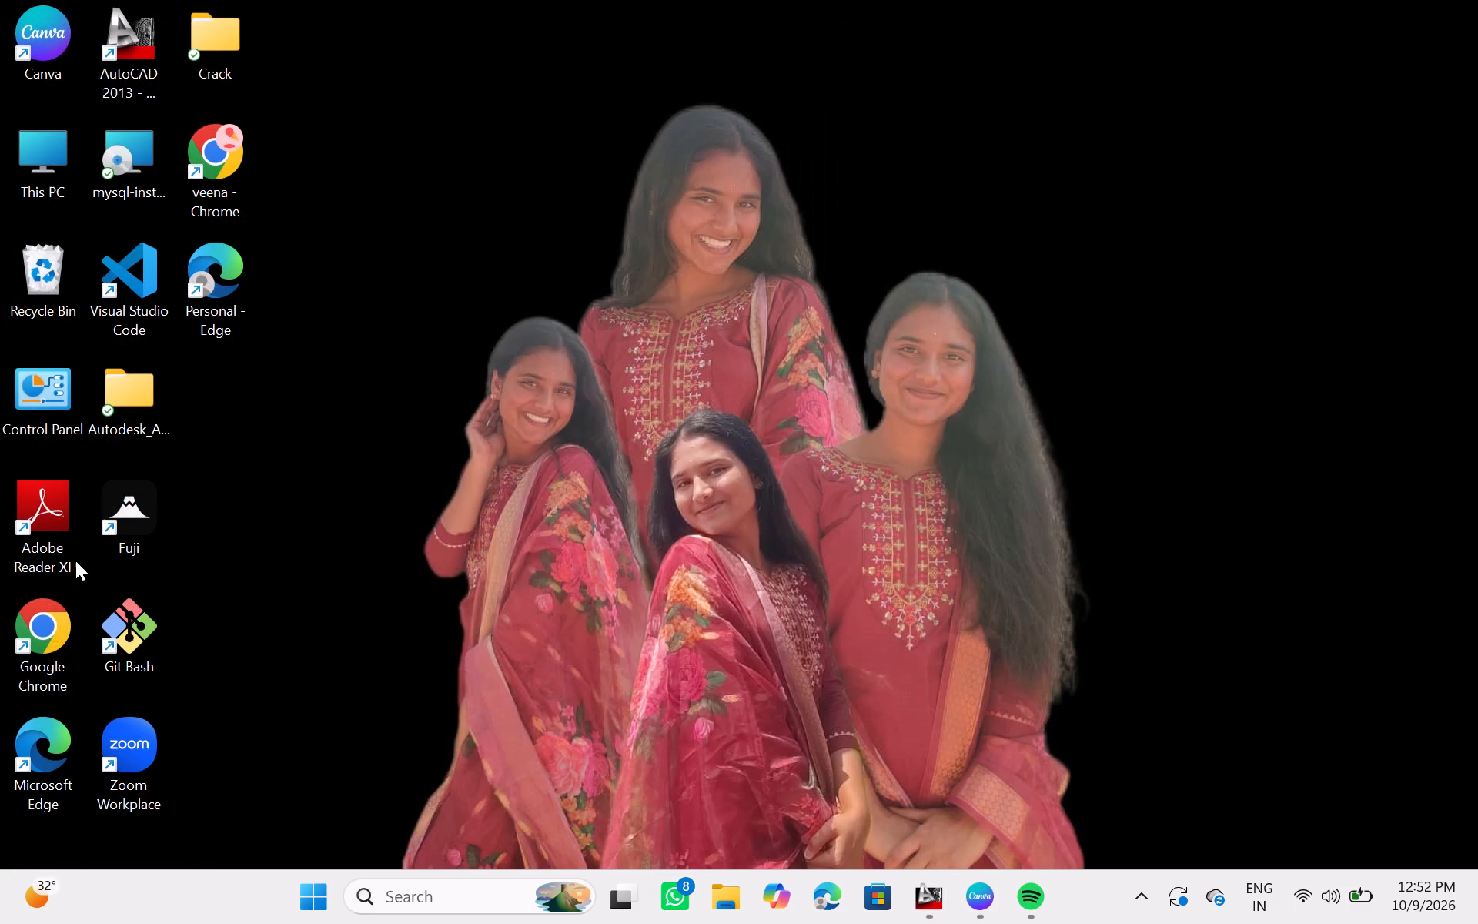
Launch Fuji from the desktop.
click(109, 539)
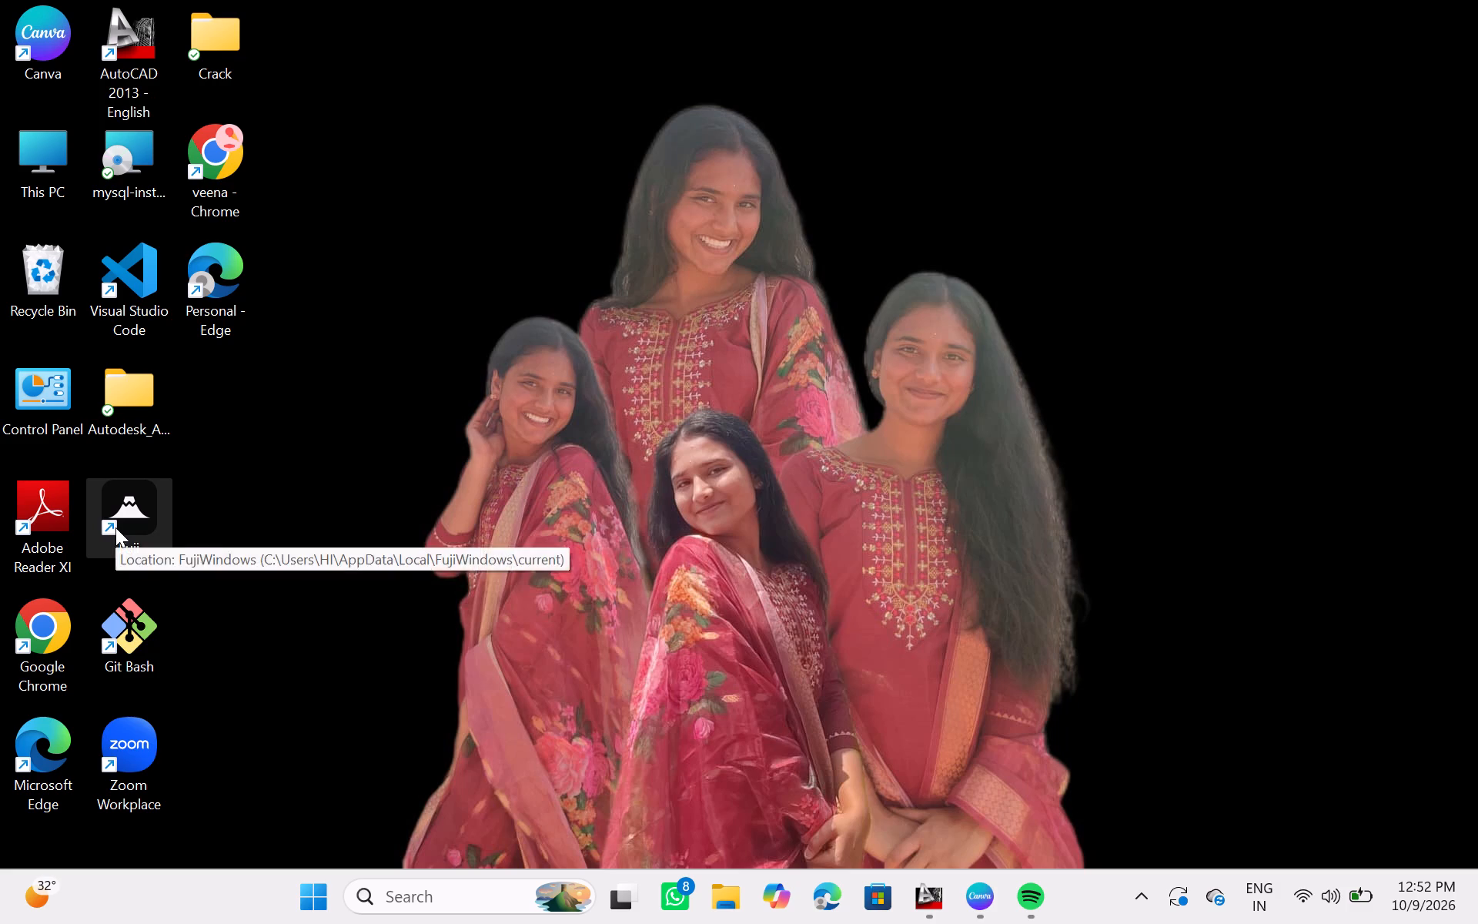
double_click(115, 527)
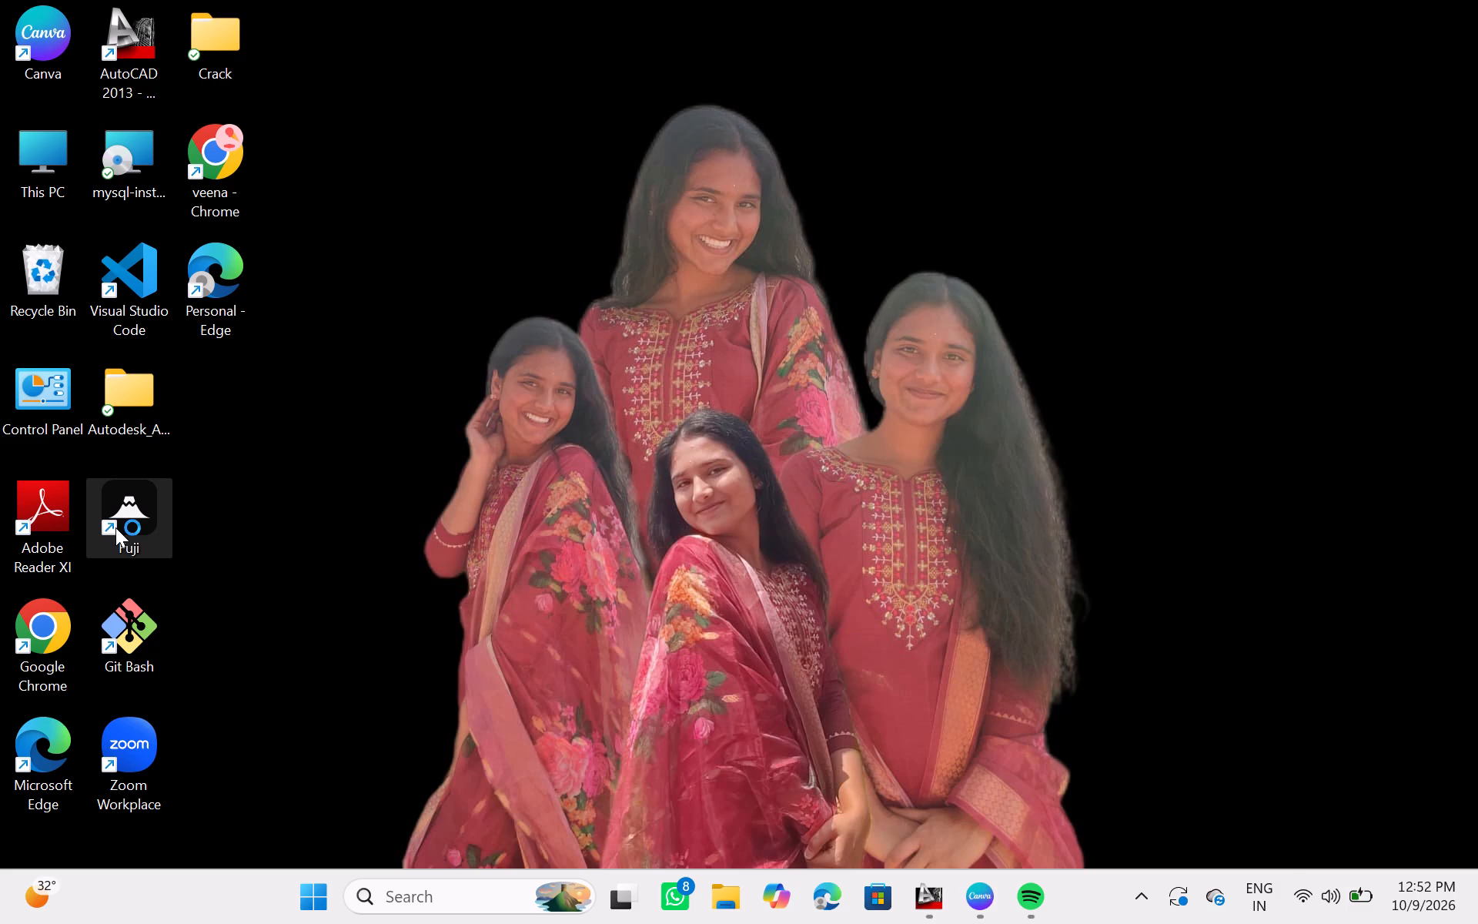
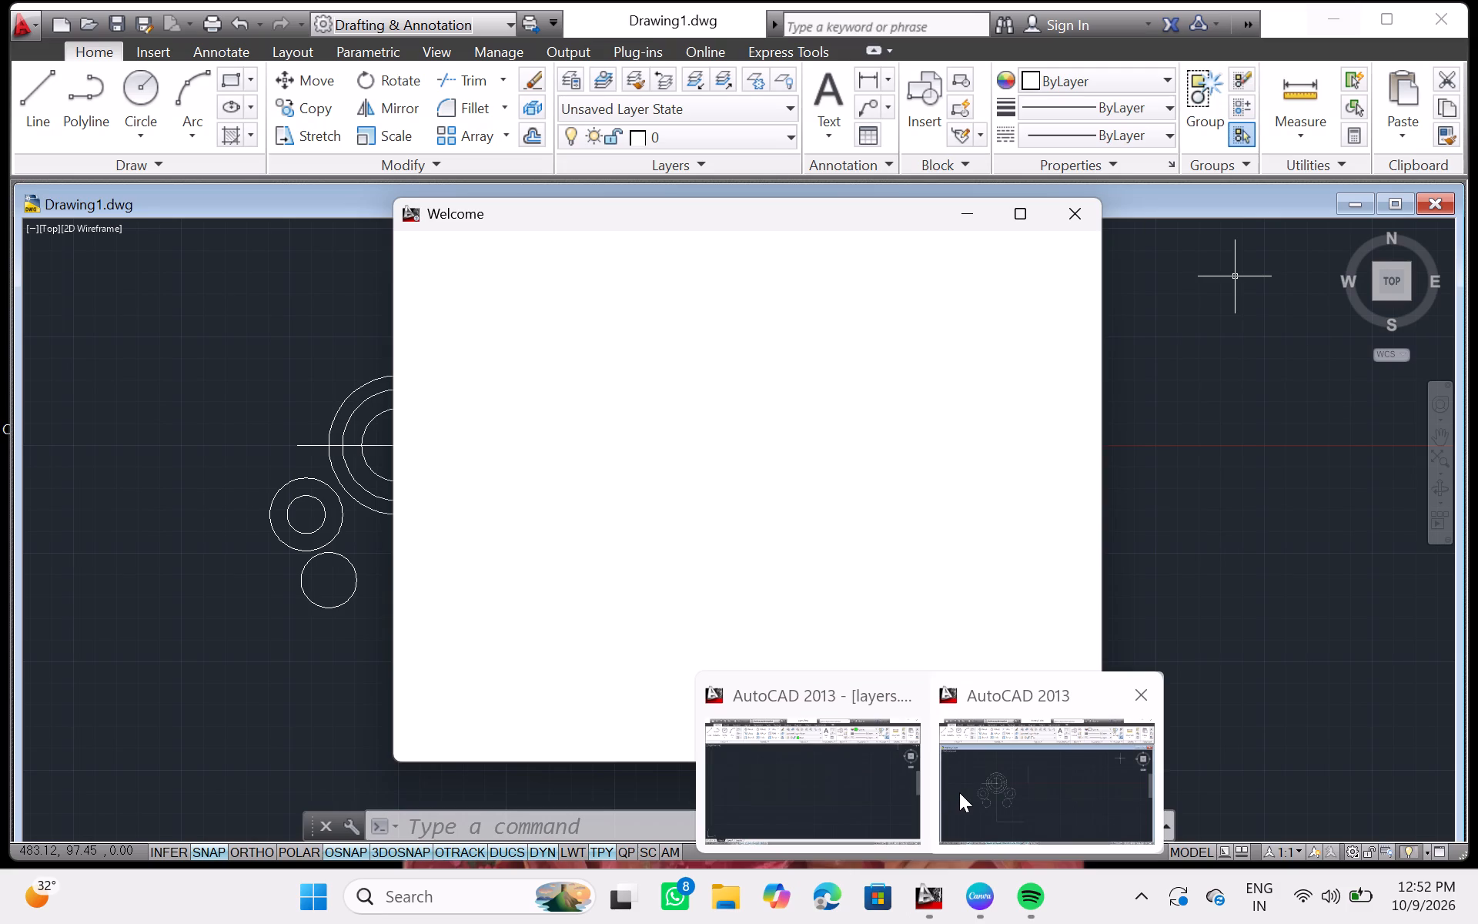
Switch back to the AutoCAD 2013 window containing the Drawing1.dwg circle outline.
click(961, 790)
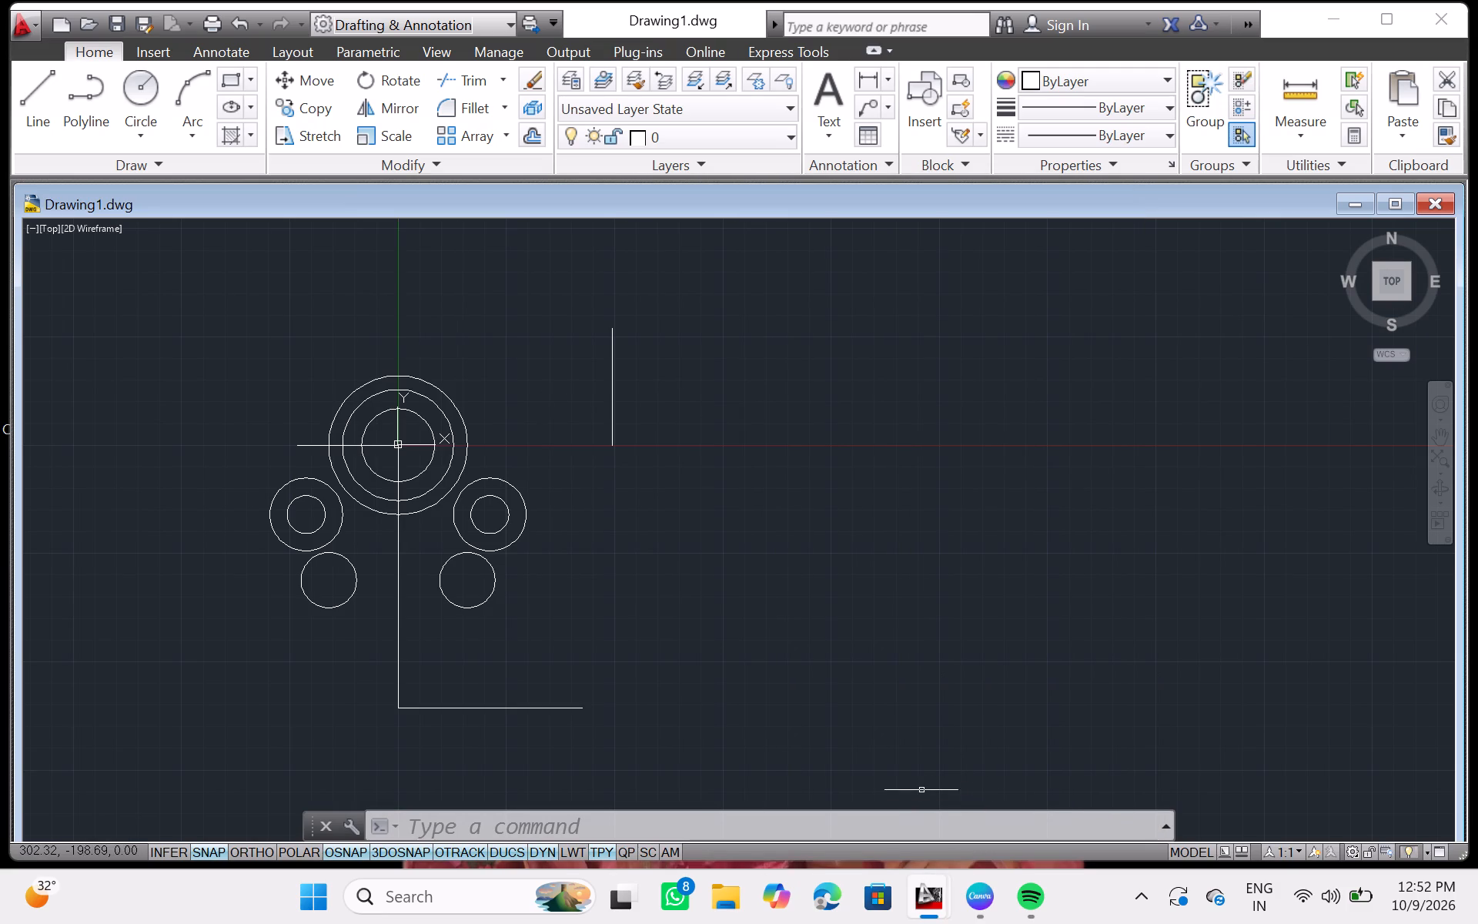
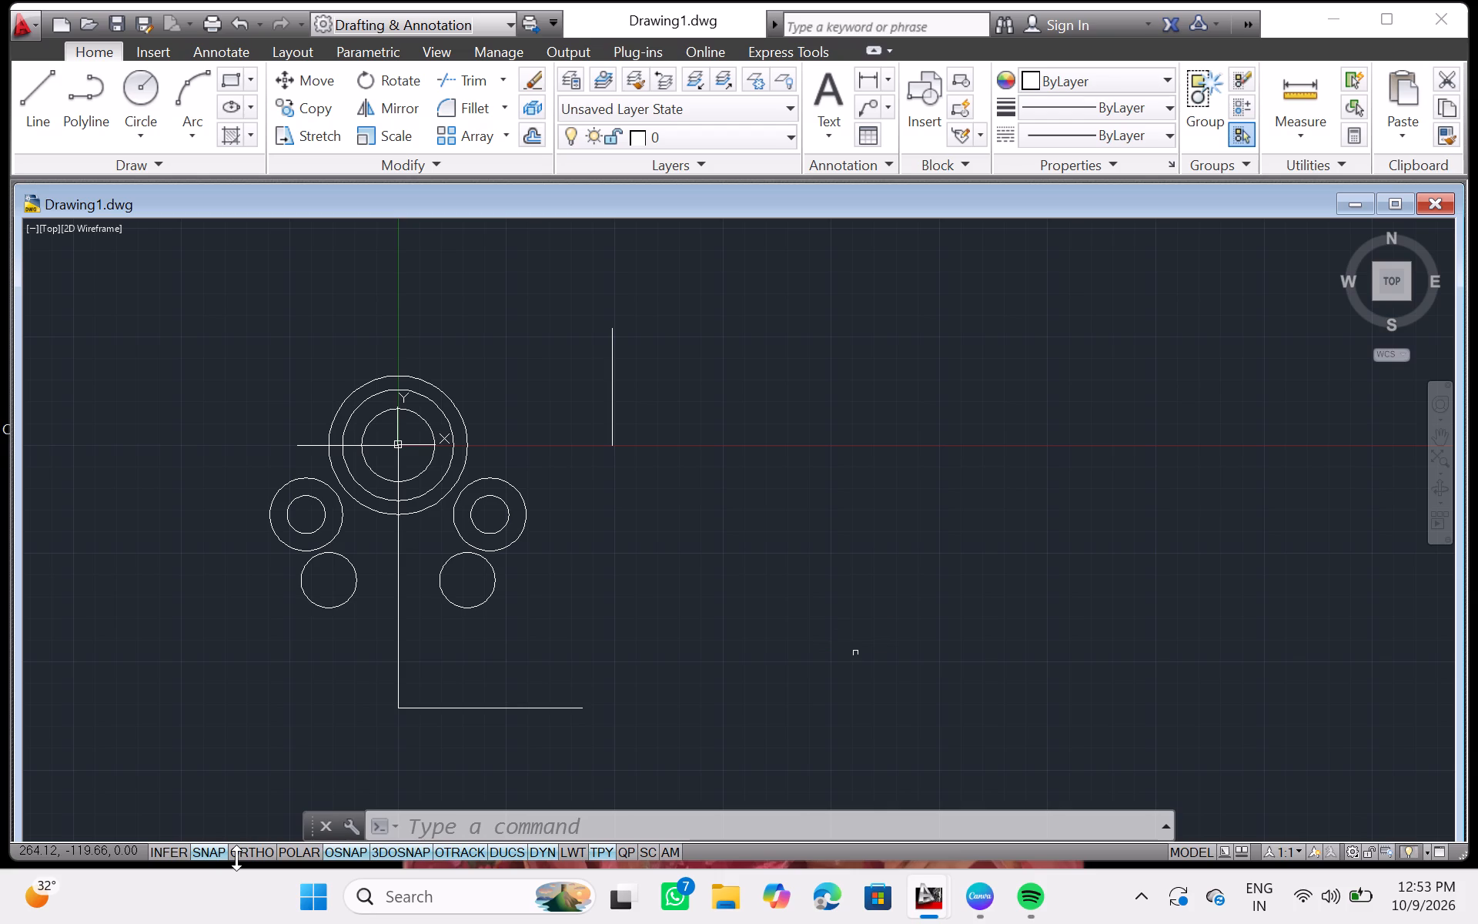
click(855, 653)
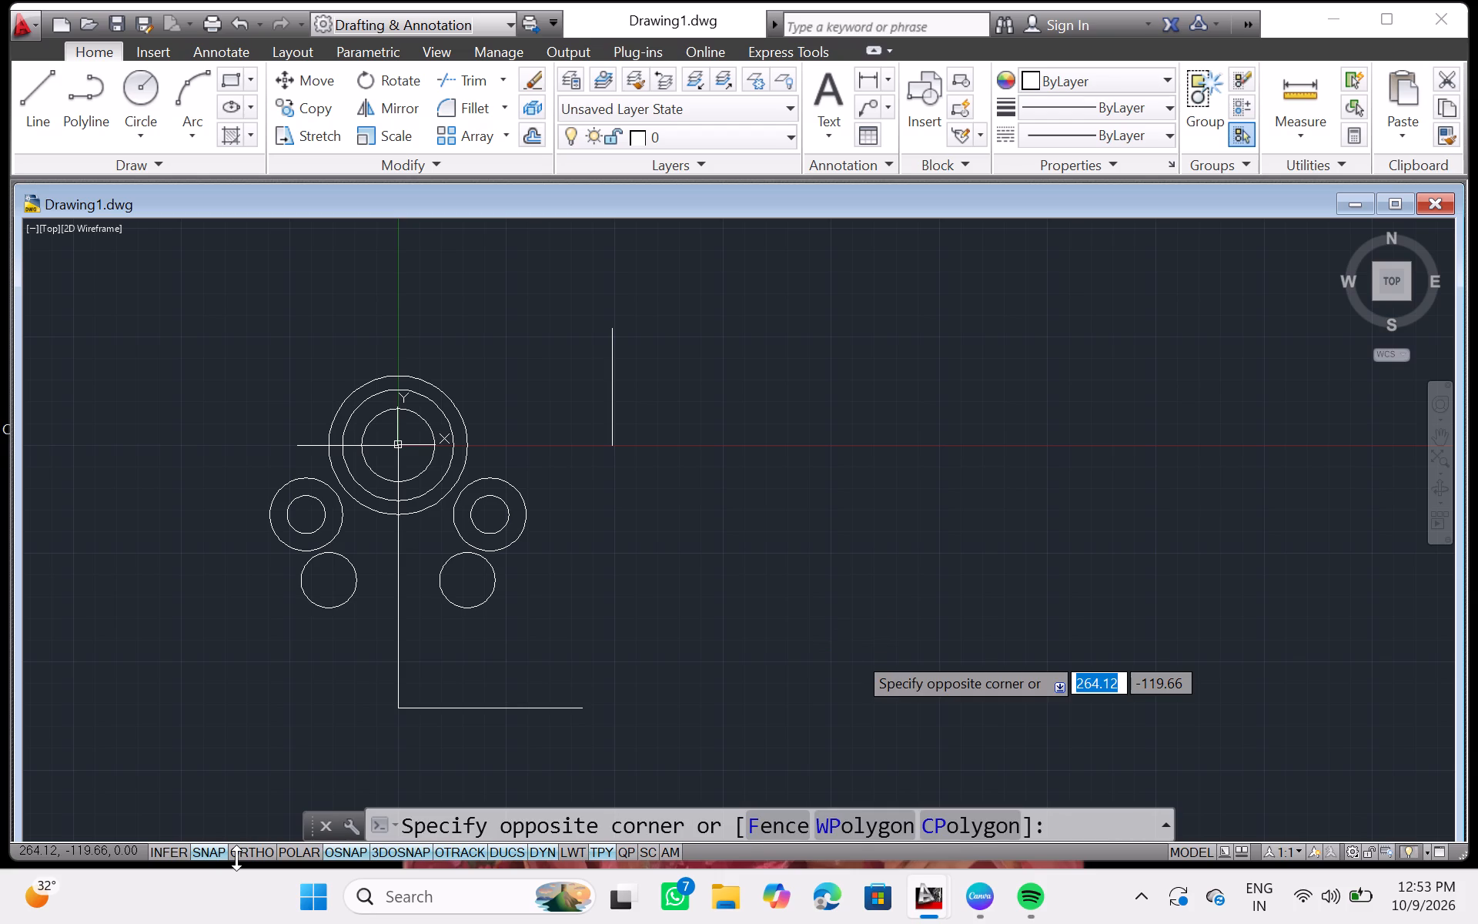
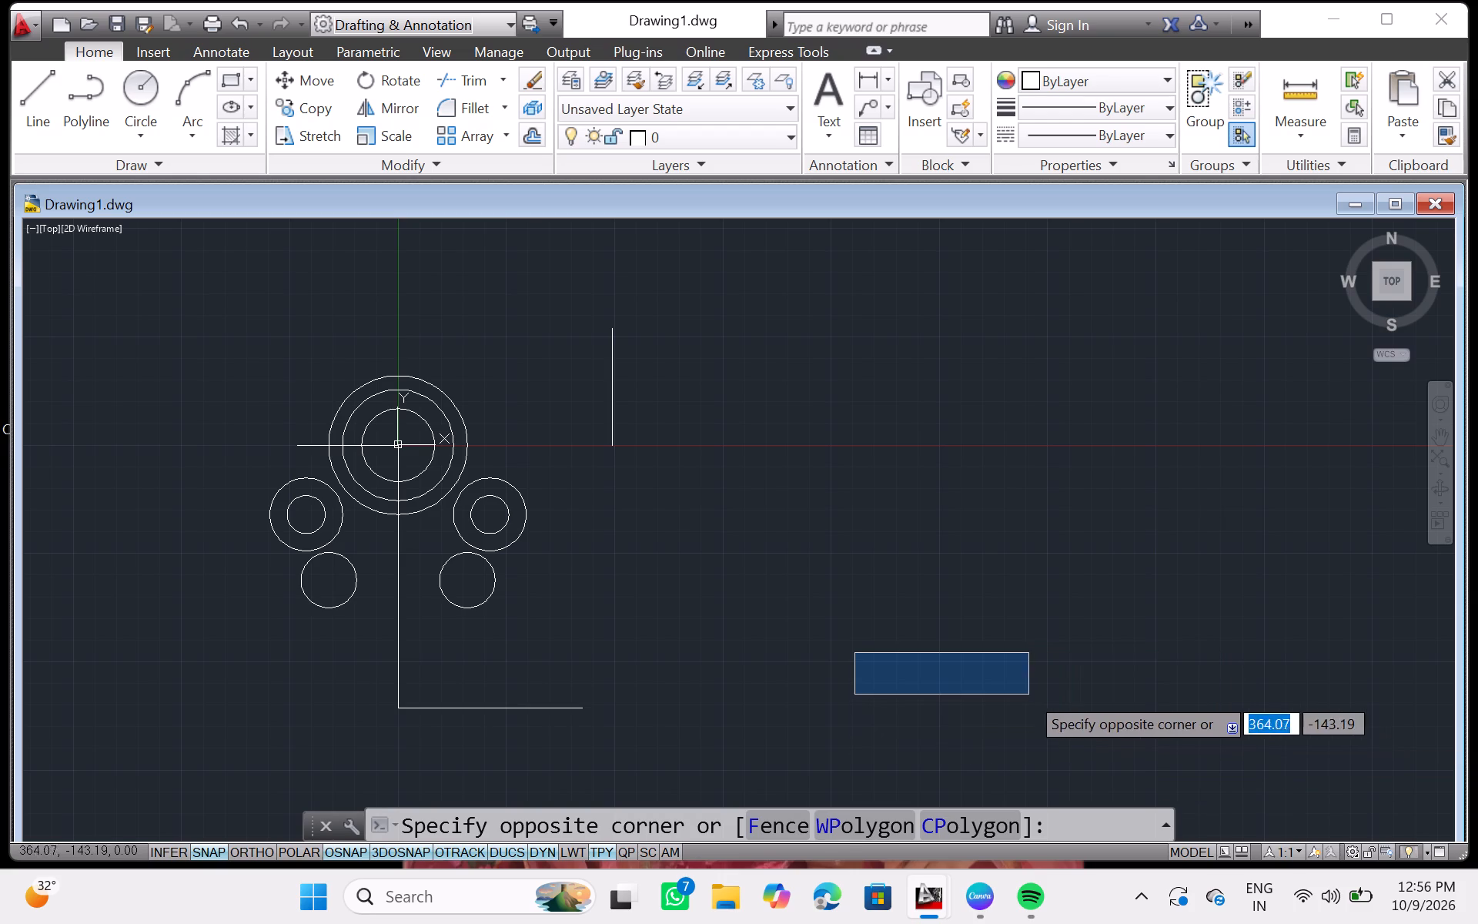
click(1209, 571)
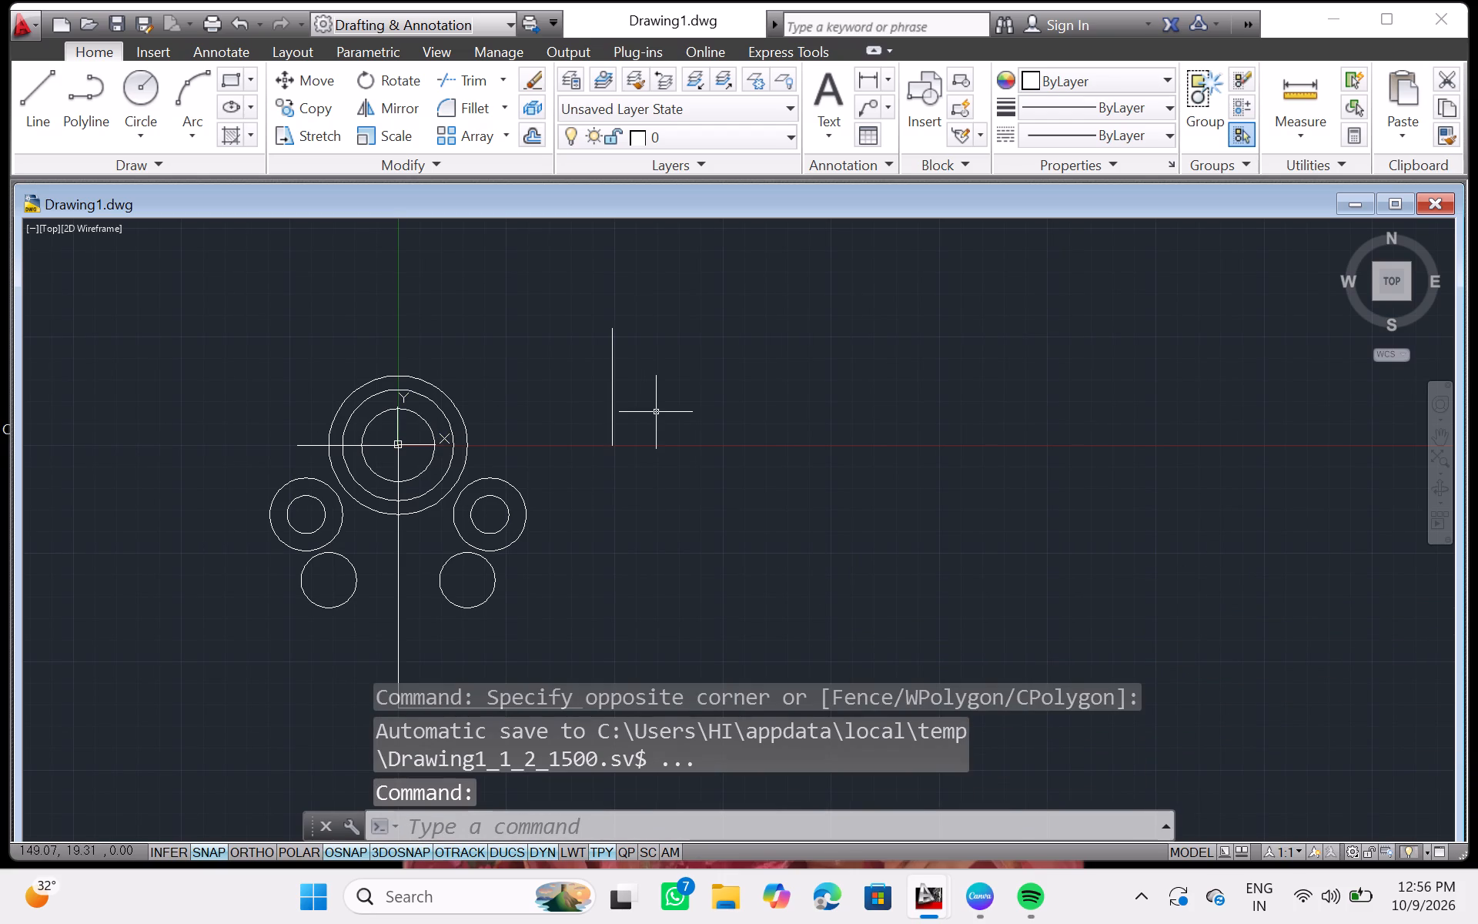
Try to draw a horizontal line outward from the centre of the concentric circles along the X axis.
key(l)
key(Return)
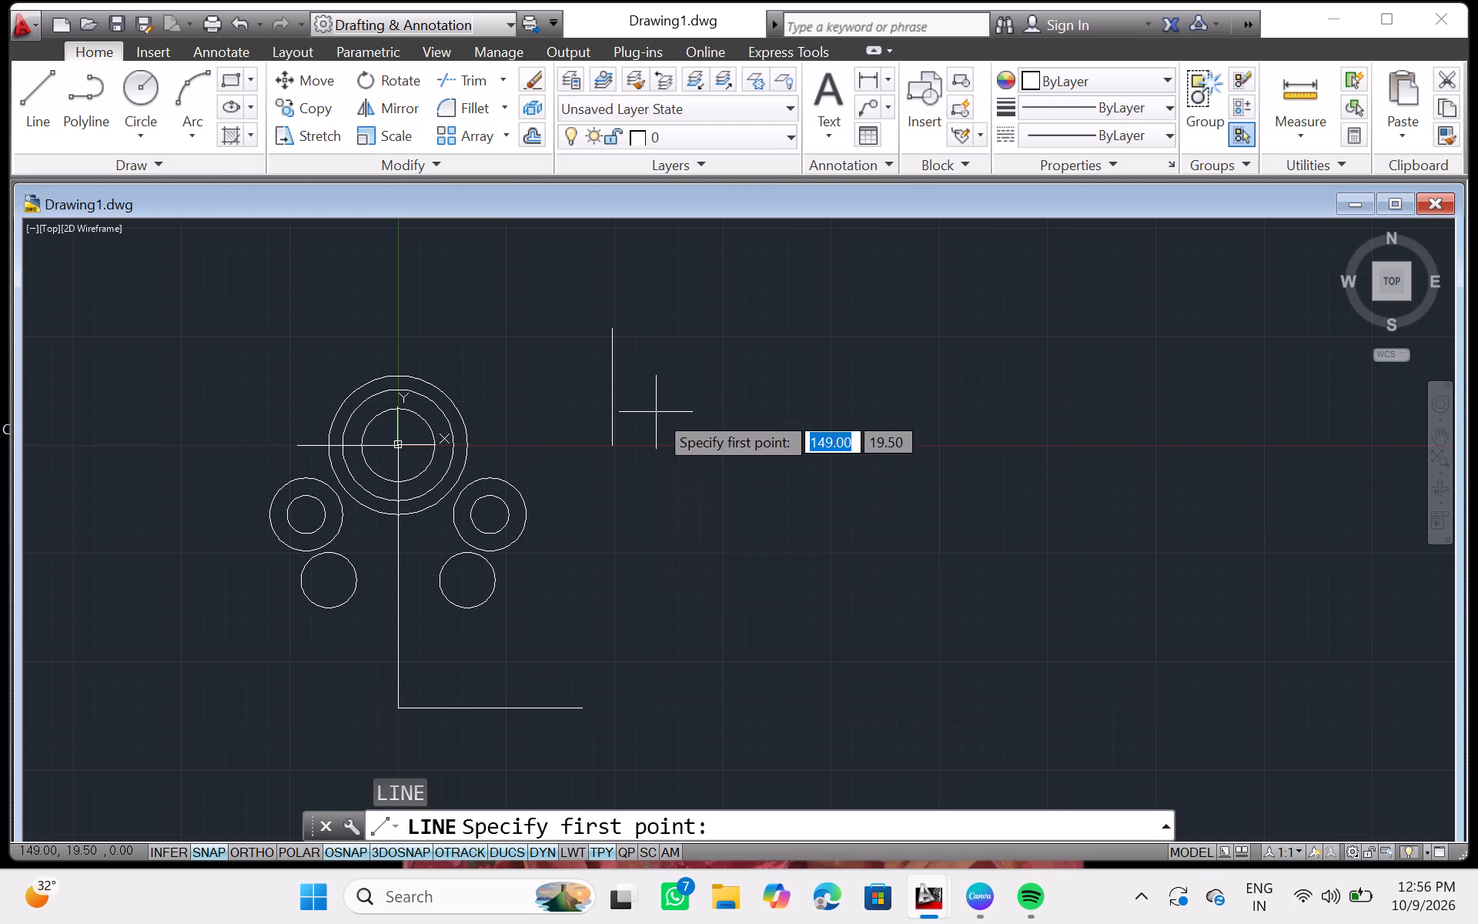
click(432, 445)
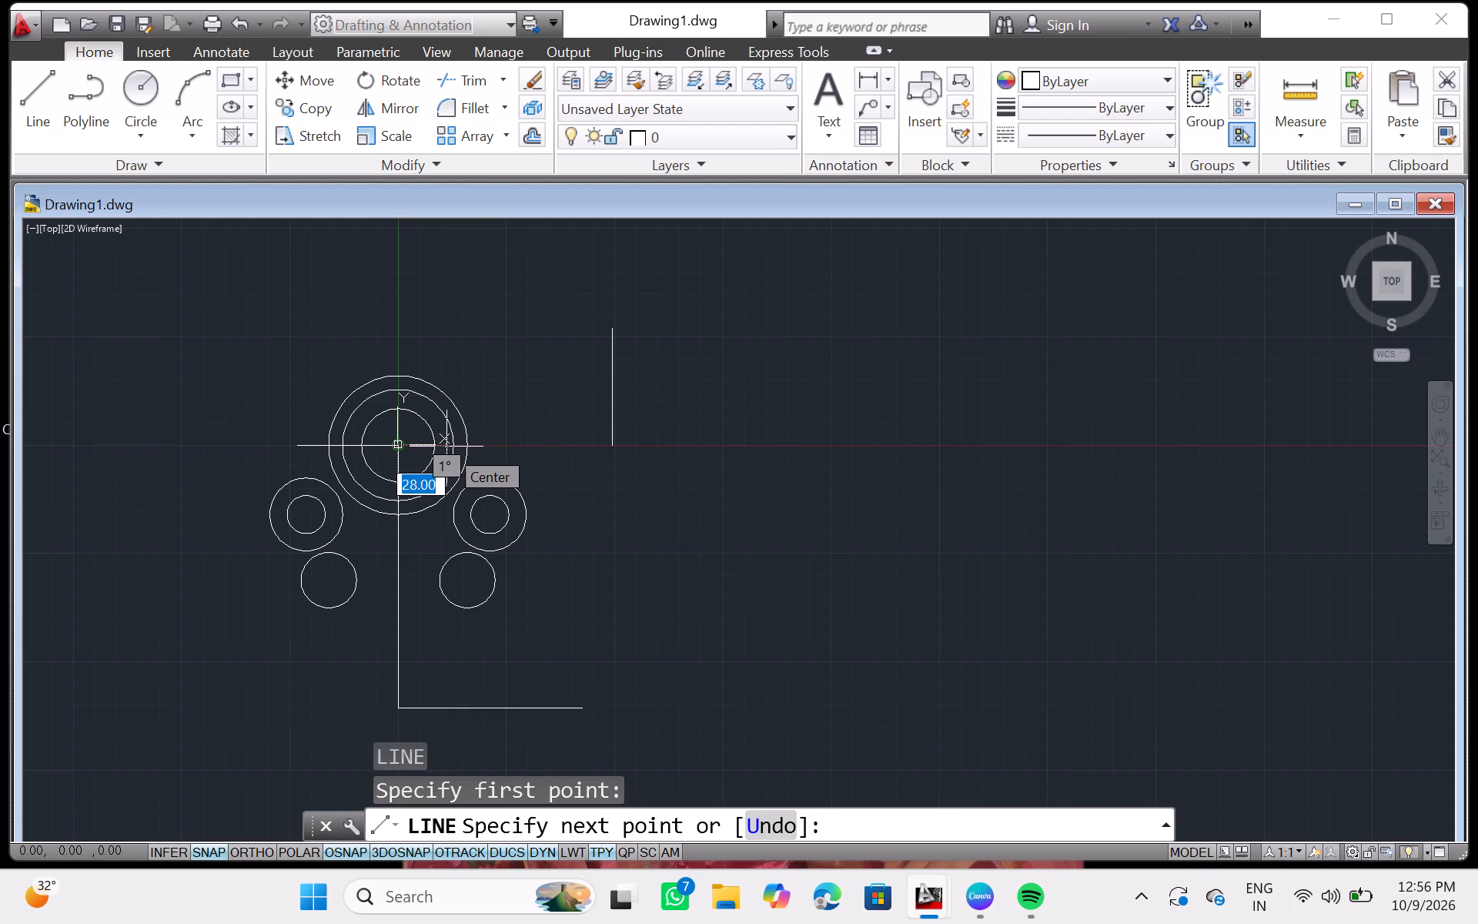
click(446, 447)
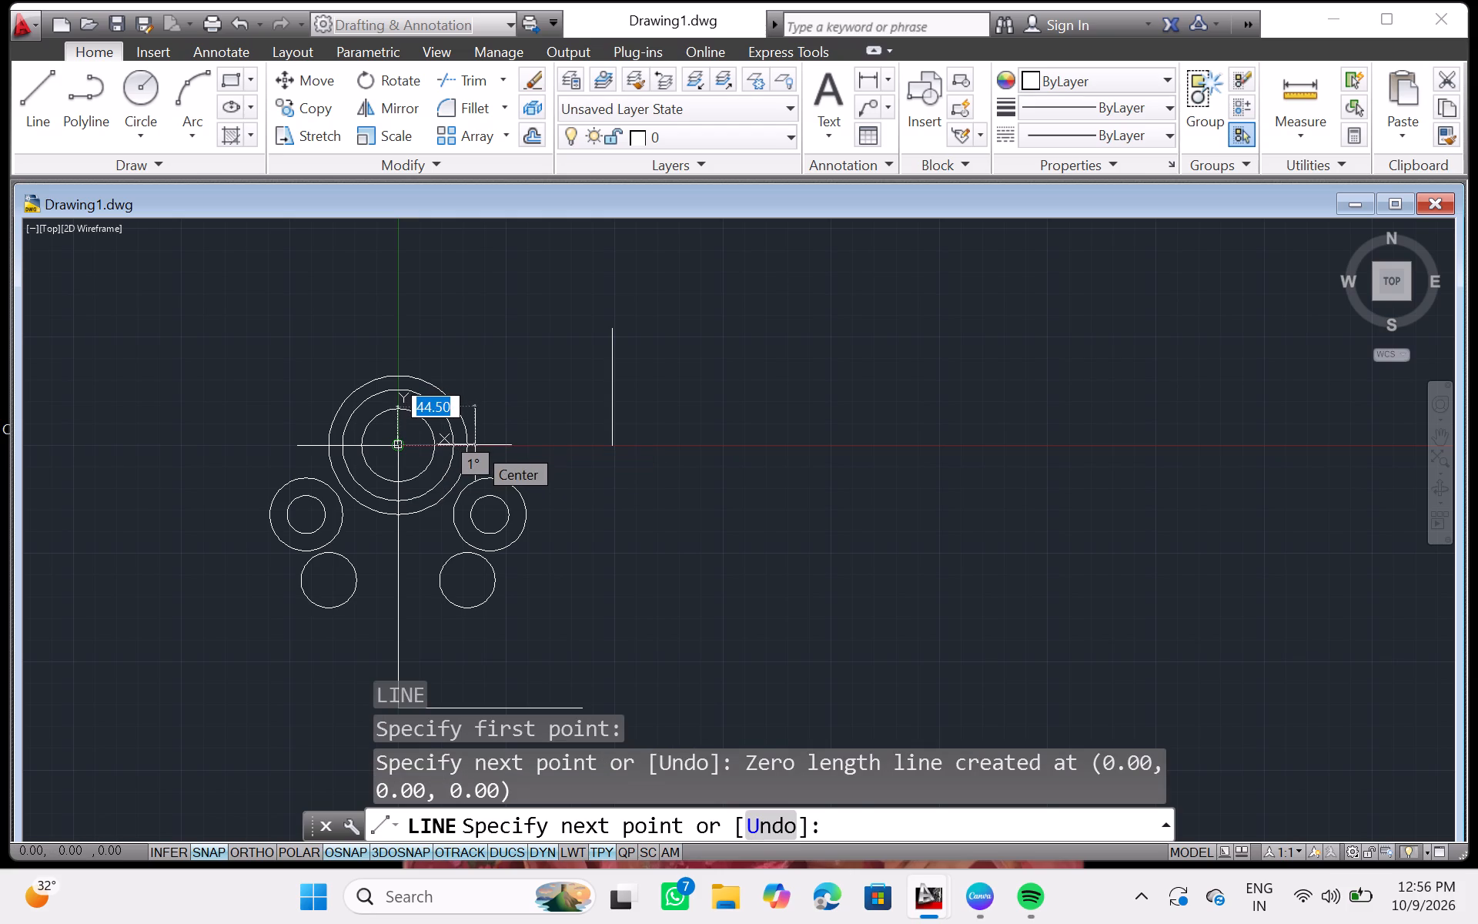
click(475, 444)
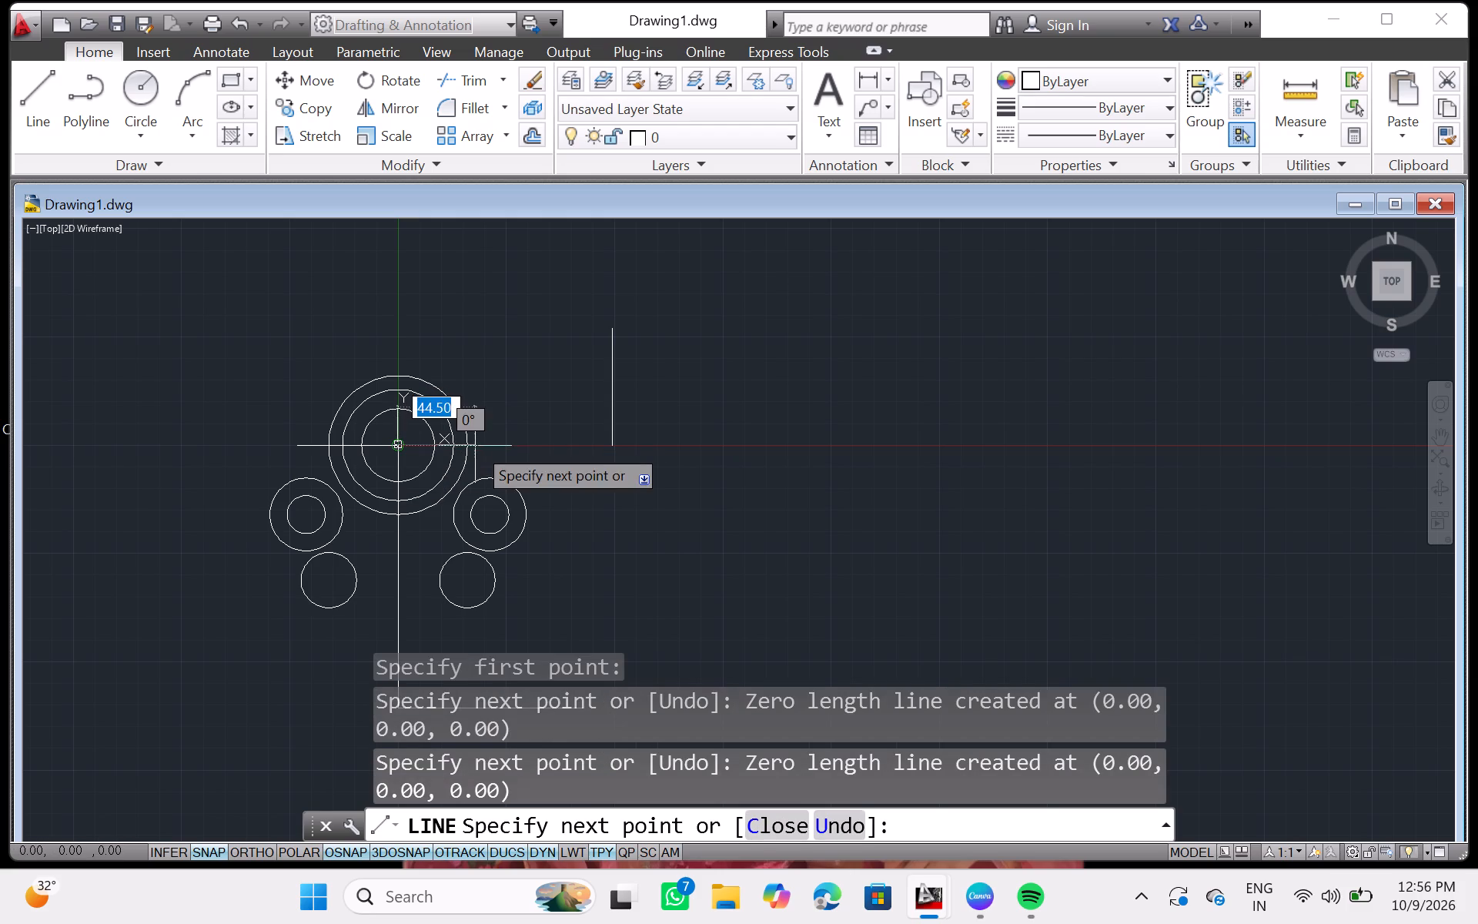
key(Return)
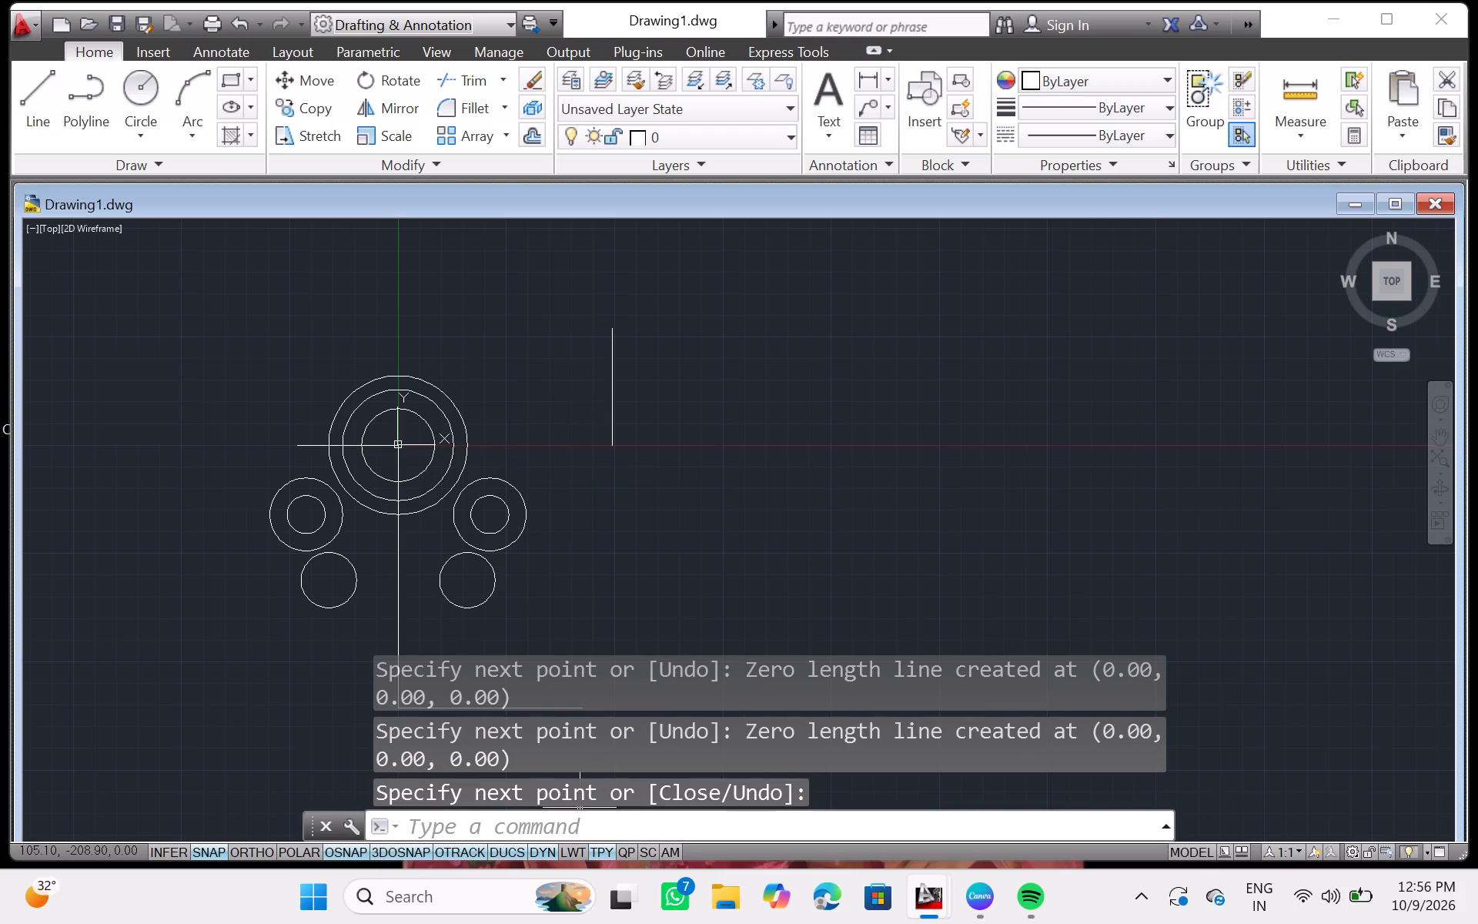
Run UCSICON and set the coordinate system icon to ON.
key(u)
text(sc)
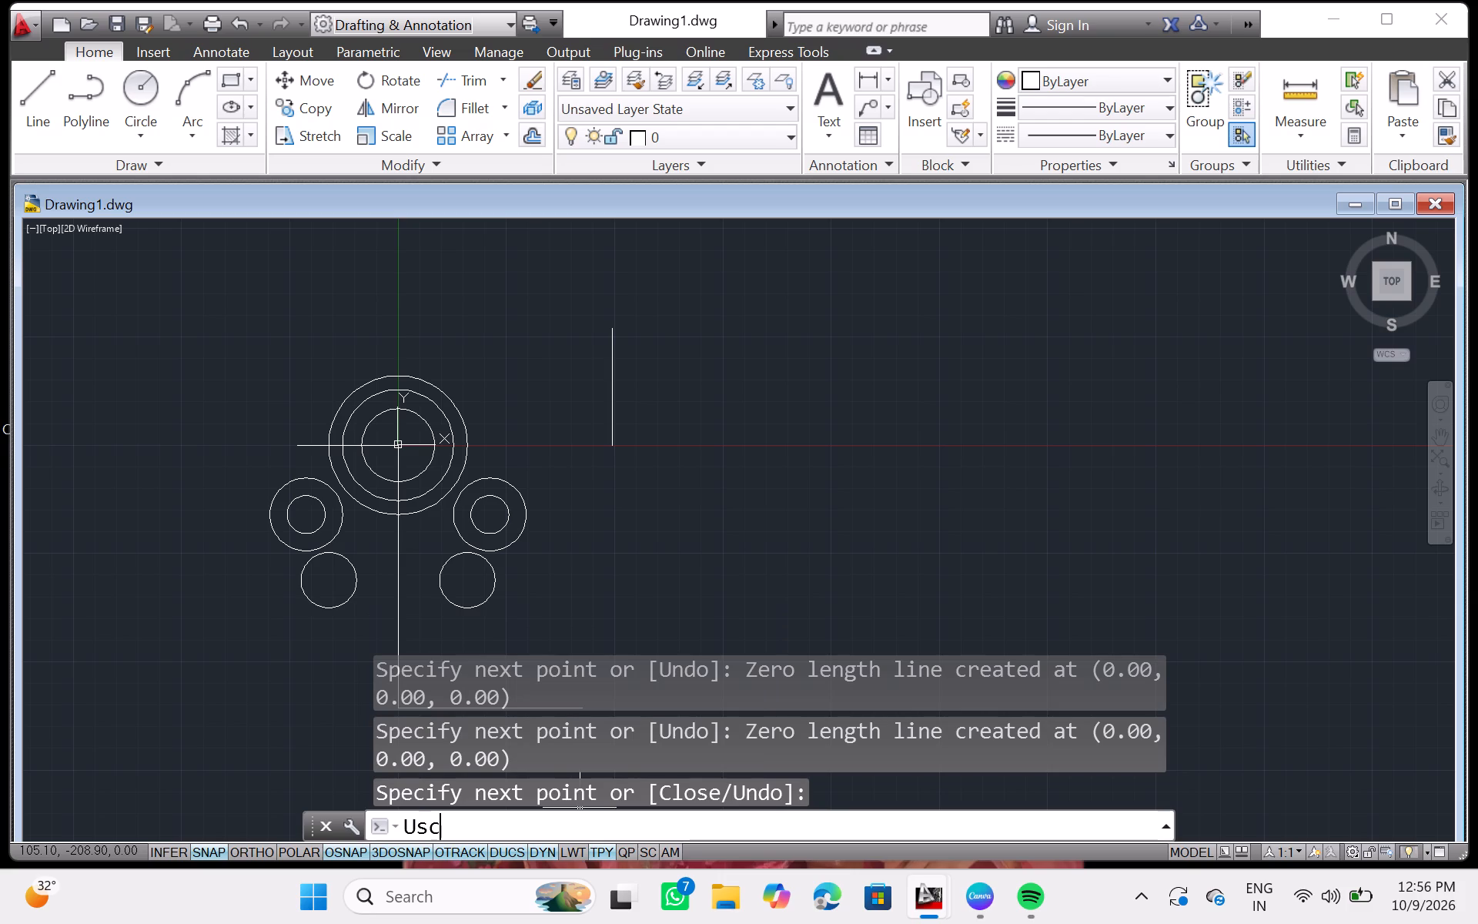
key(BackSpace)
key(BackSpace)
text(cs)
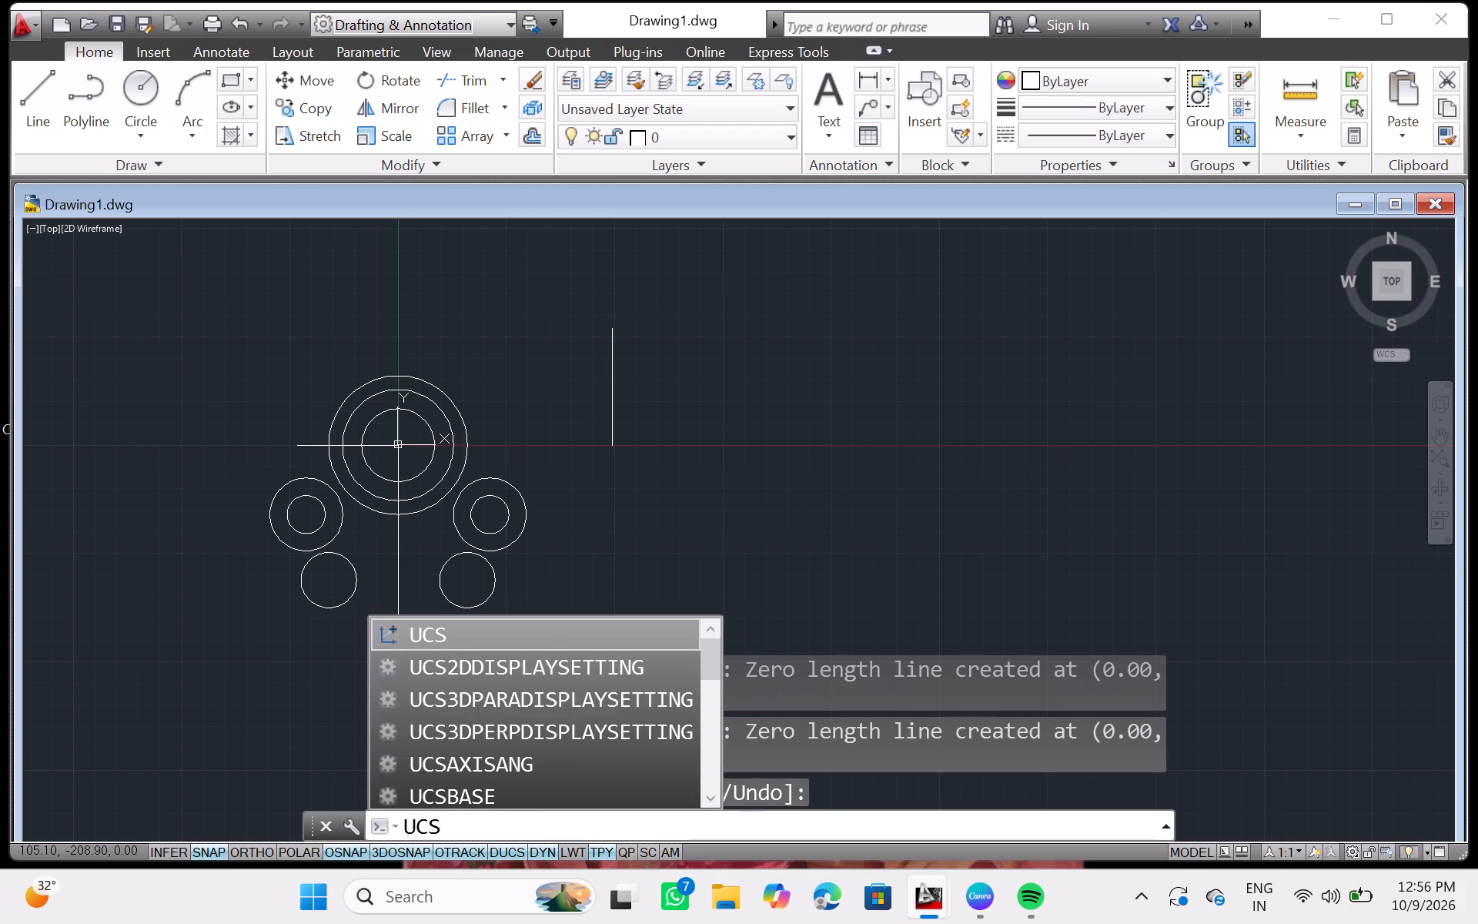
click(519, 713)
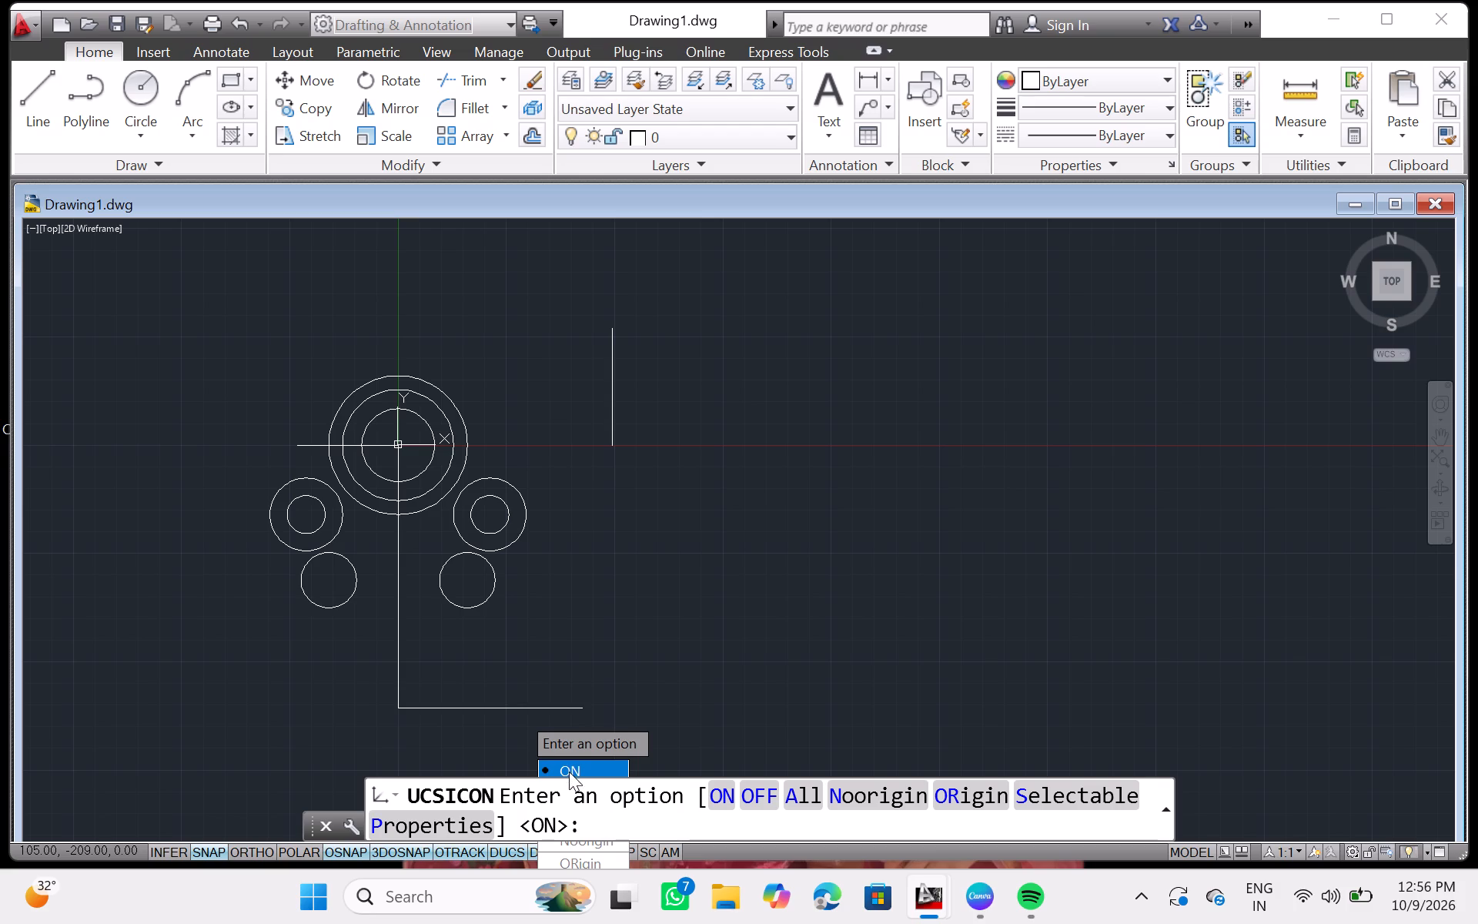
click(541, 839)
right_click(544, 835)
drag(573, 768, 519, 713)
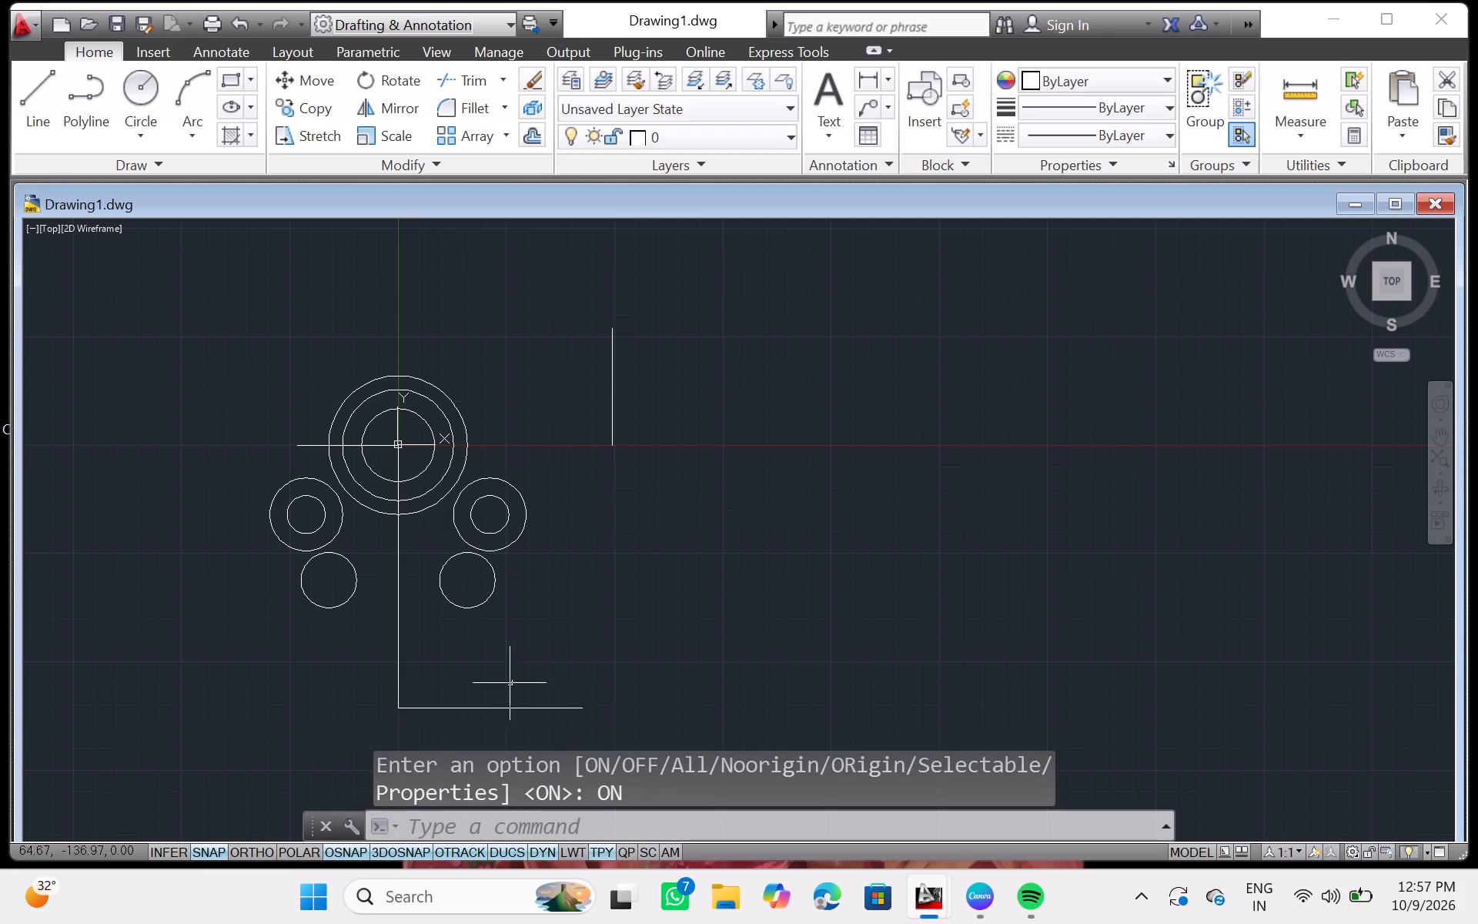
Set the UCSICON option to OFF to hide the coordinate system icon at the circles' centre.
click(399, 443)
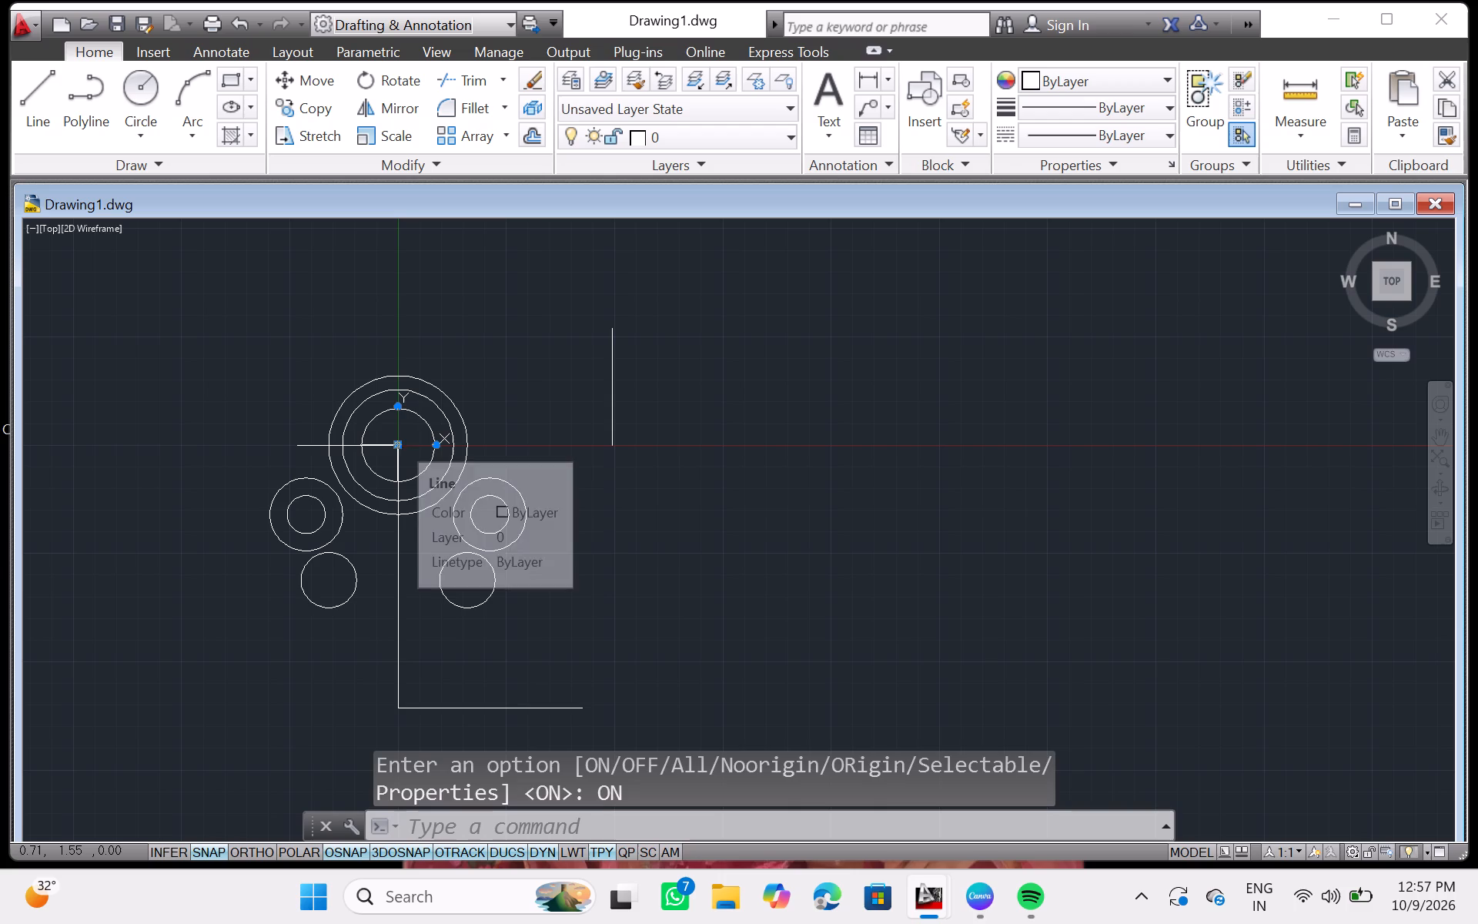
click(477, 824)
text(uc)
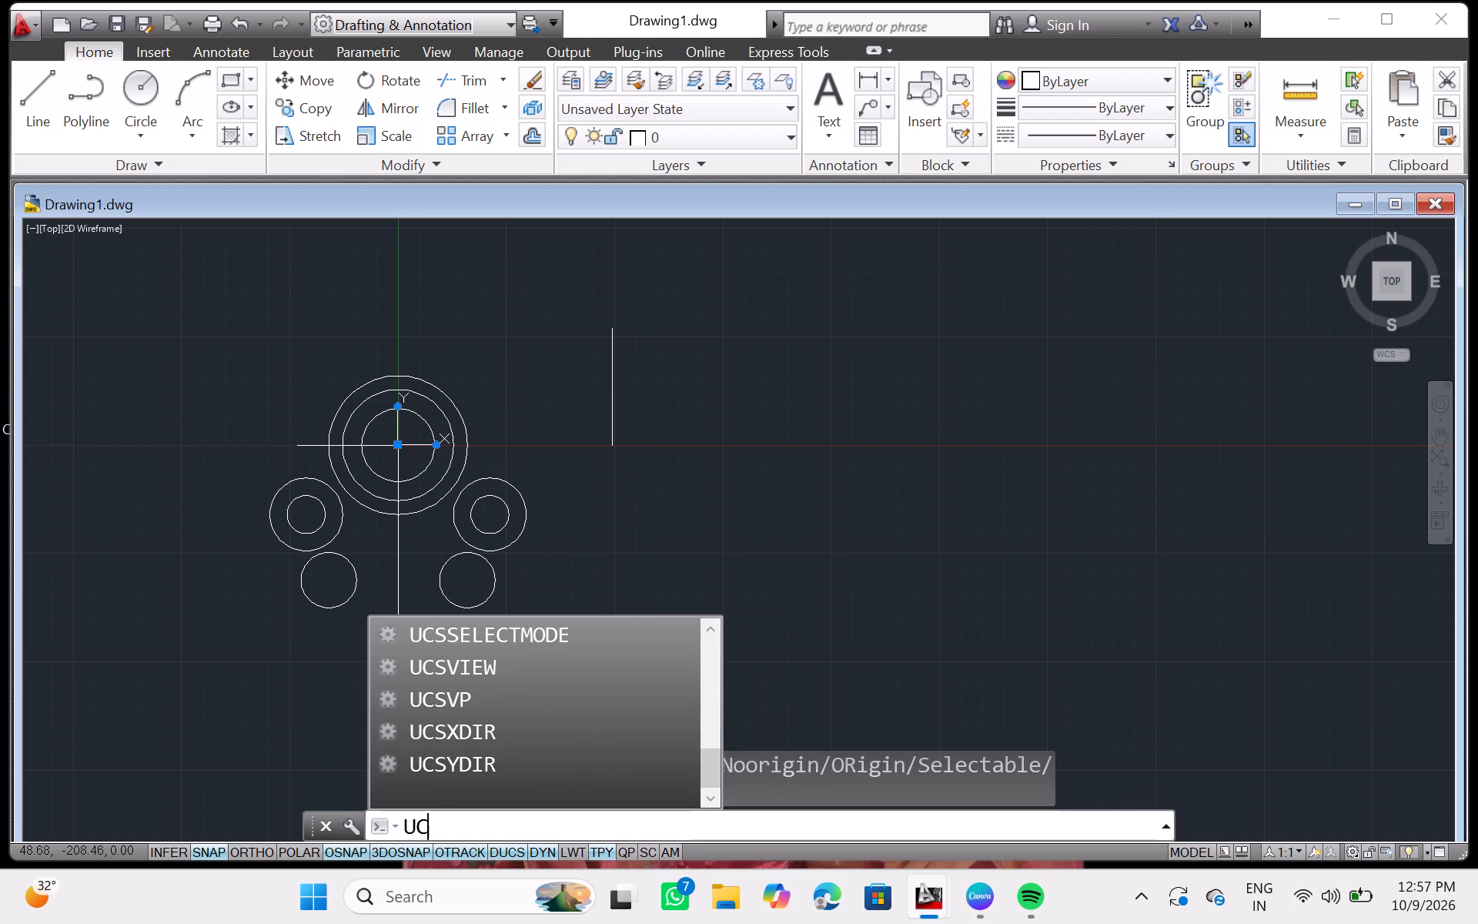
key(s)
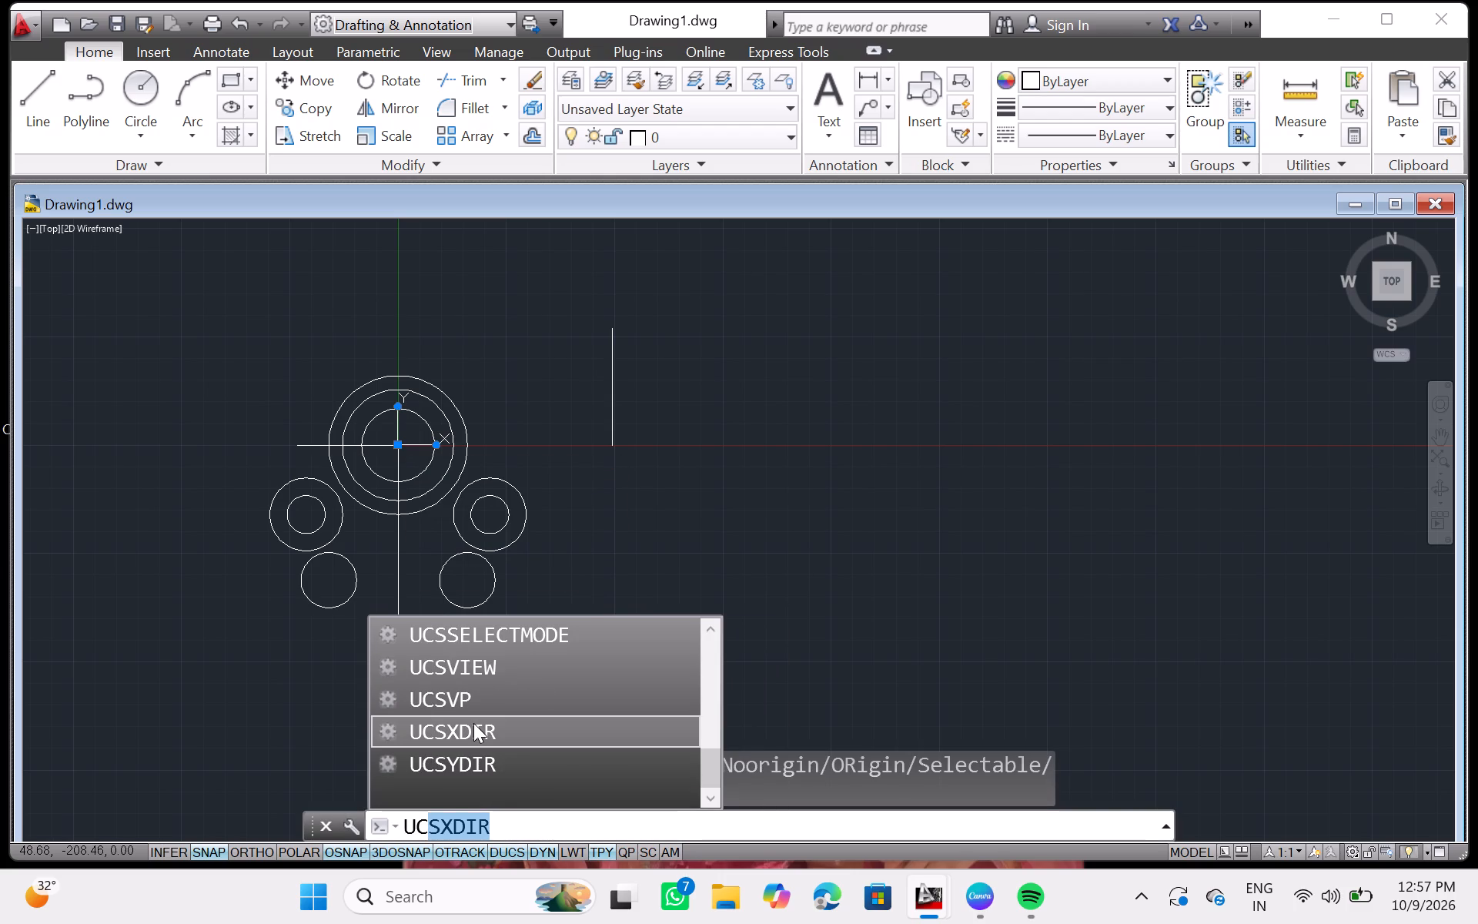
scroll(473, 723, down, 2)
scroll(473, 723, up, 3)
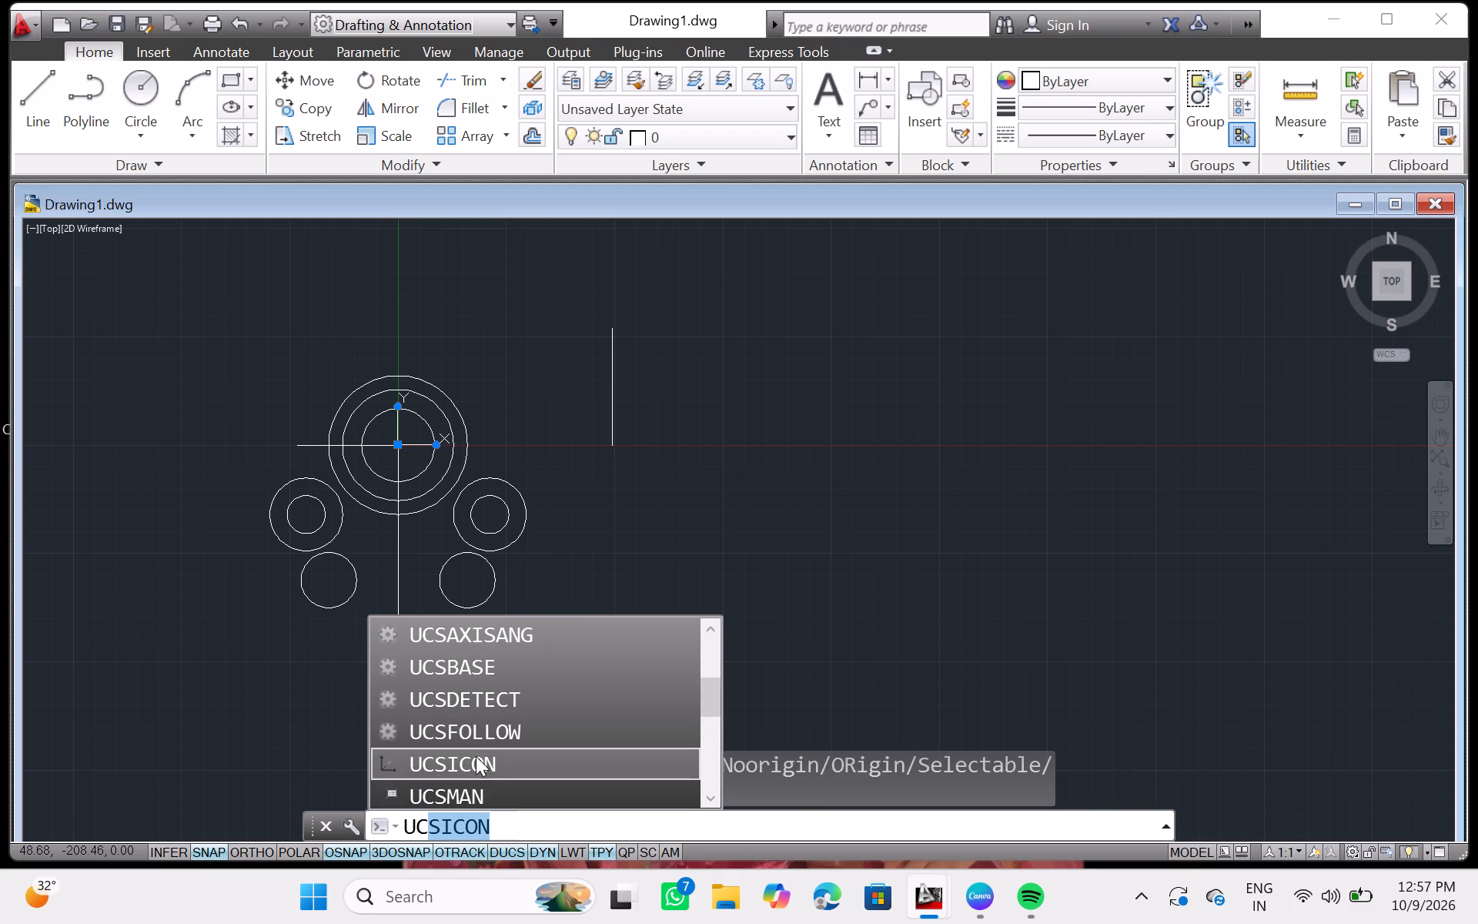
click(476, 756)
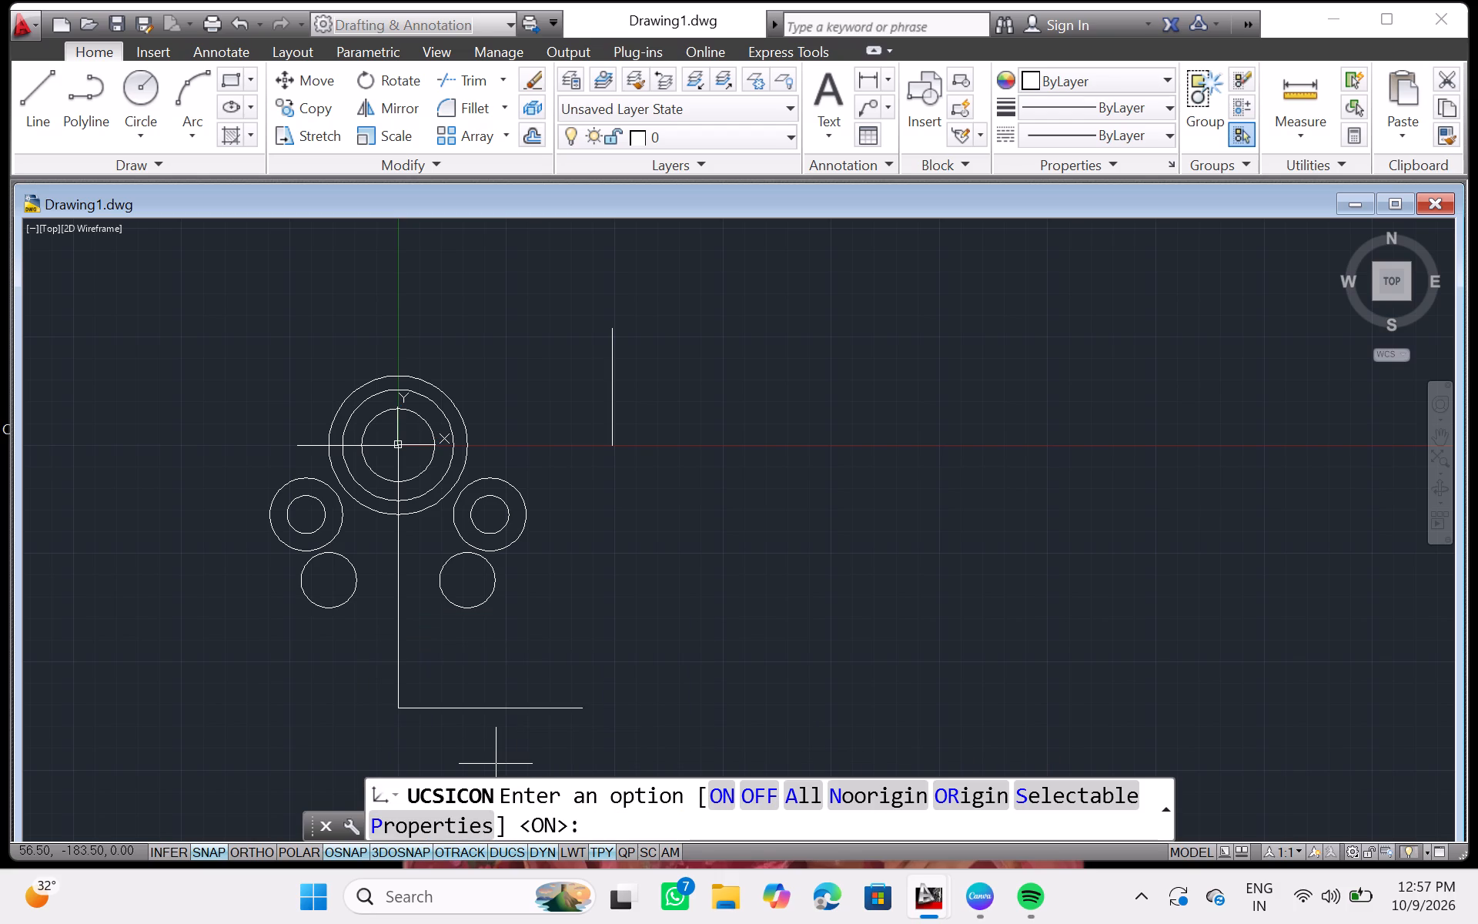
click(761, 795)
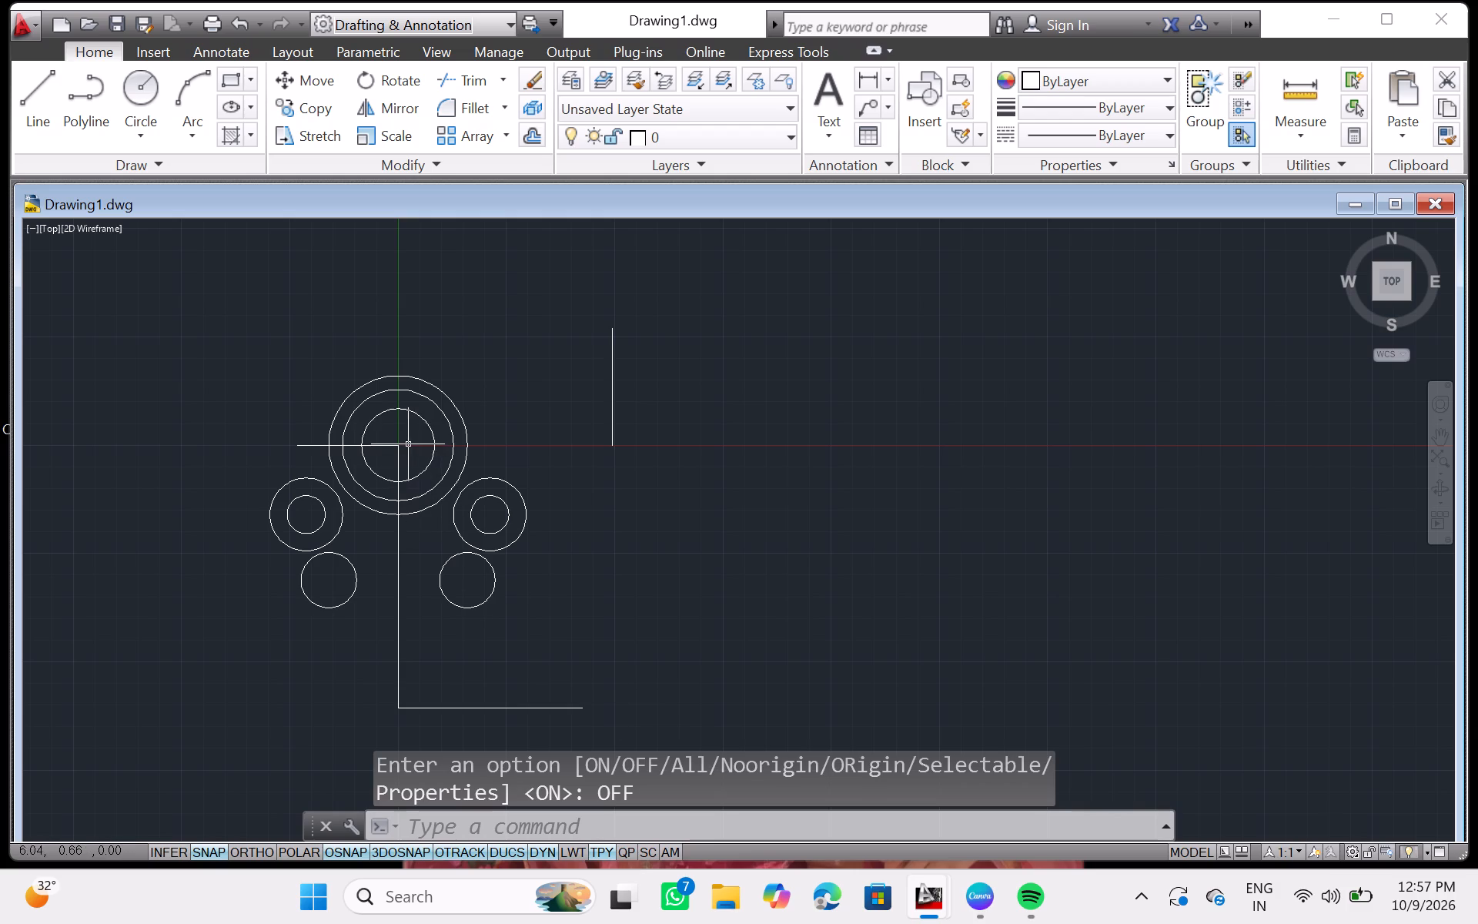
Draw a horizontal line extending about 85 units from the centre of the concentric circles in the positive X direction.
key(l)
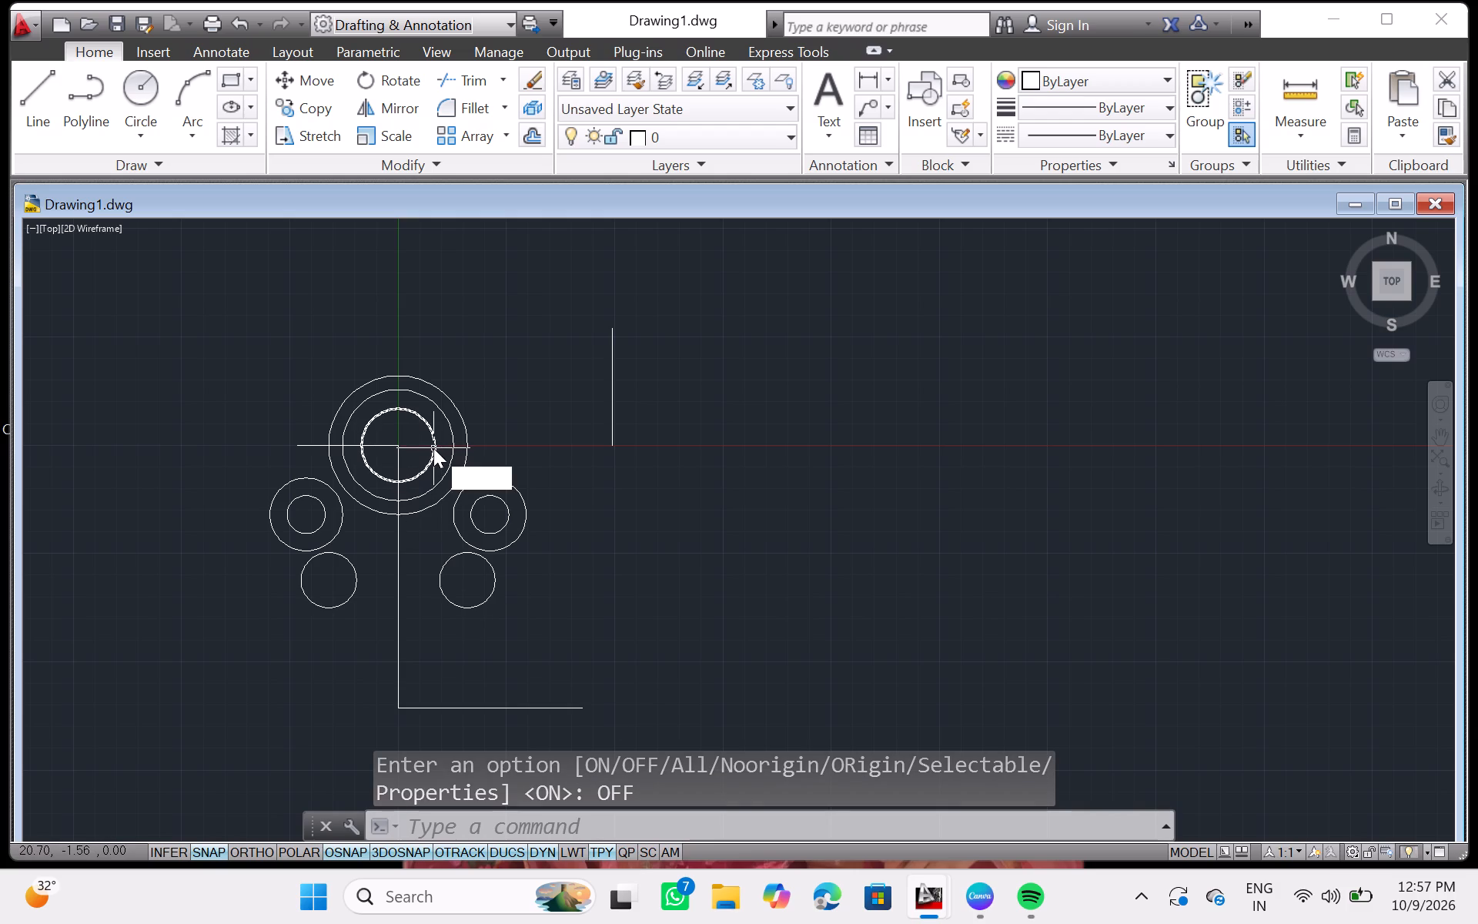
key(Return)
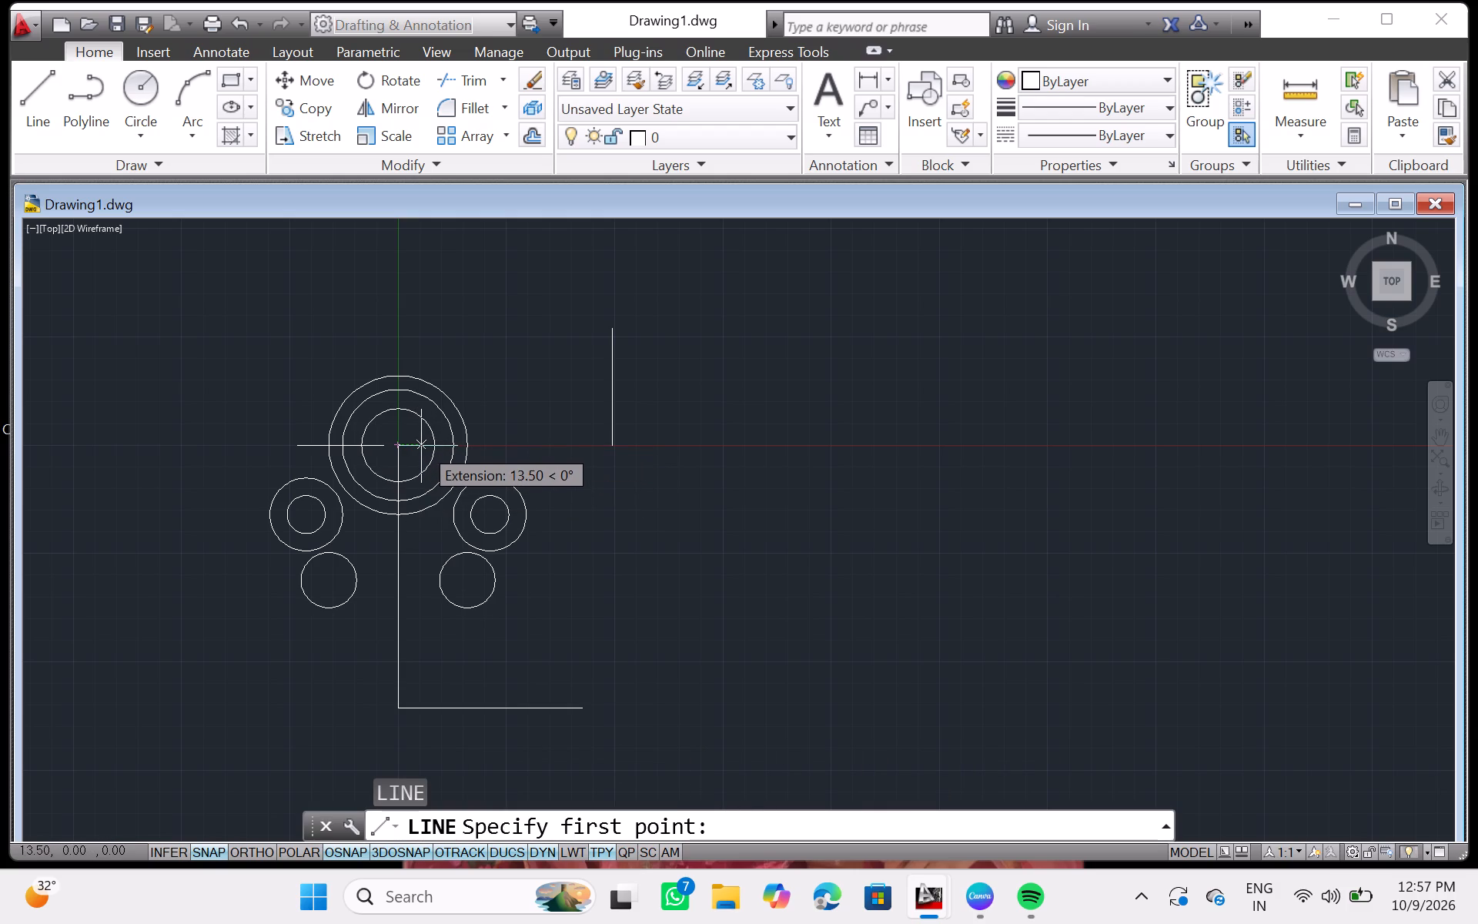
click(421, 445)
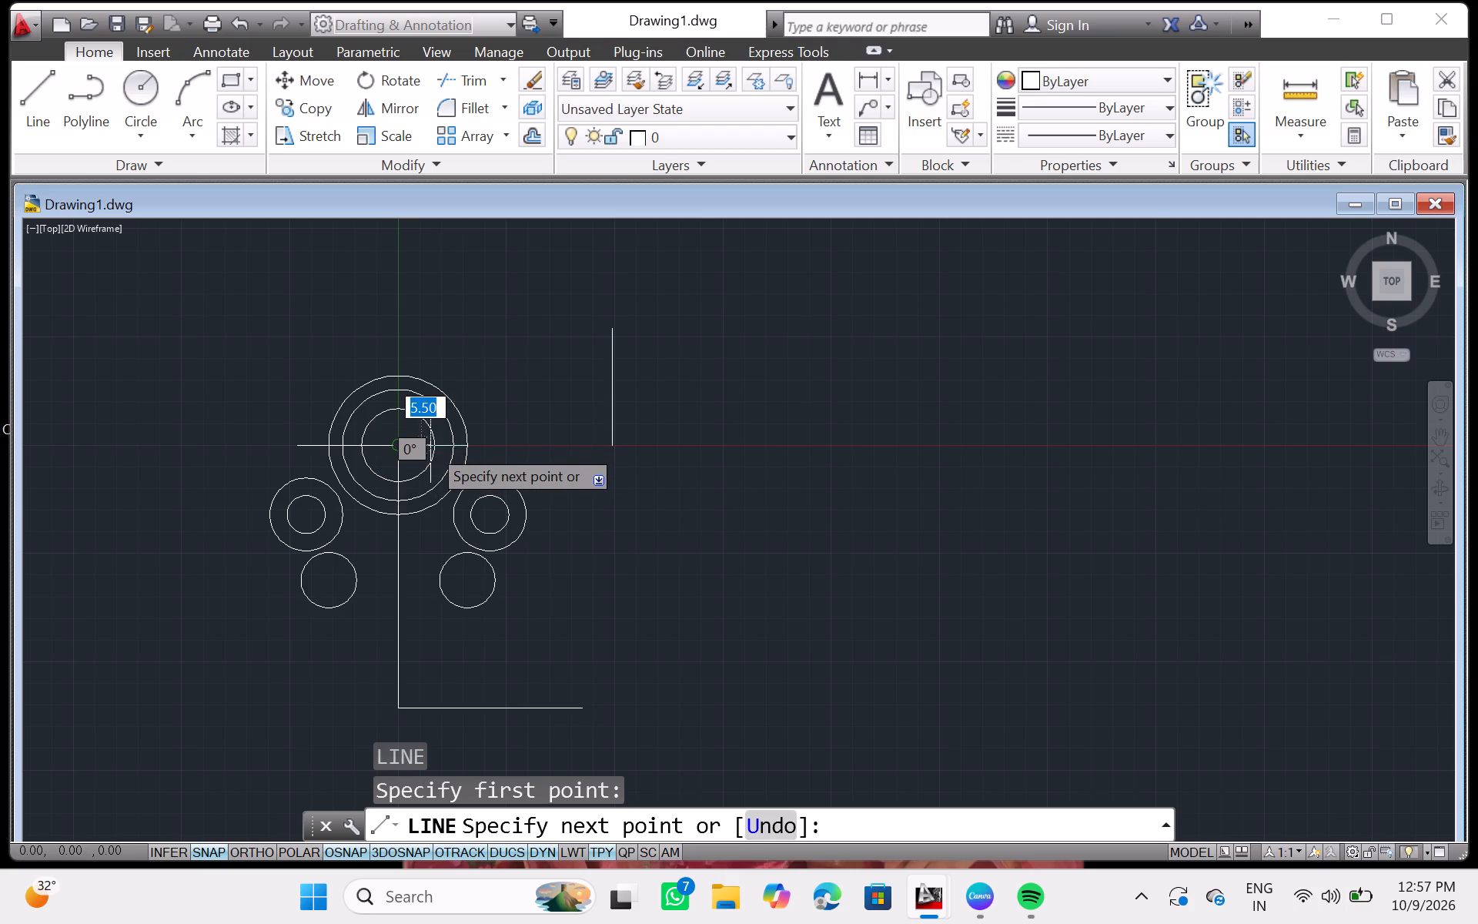
click(428, 444)
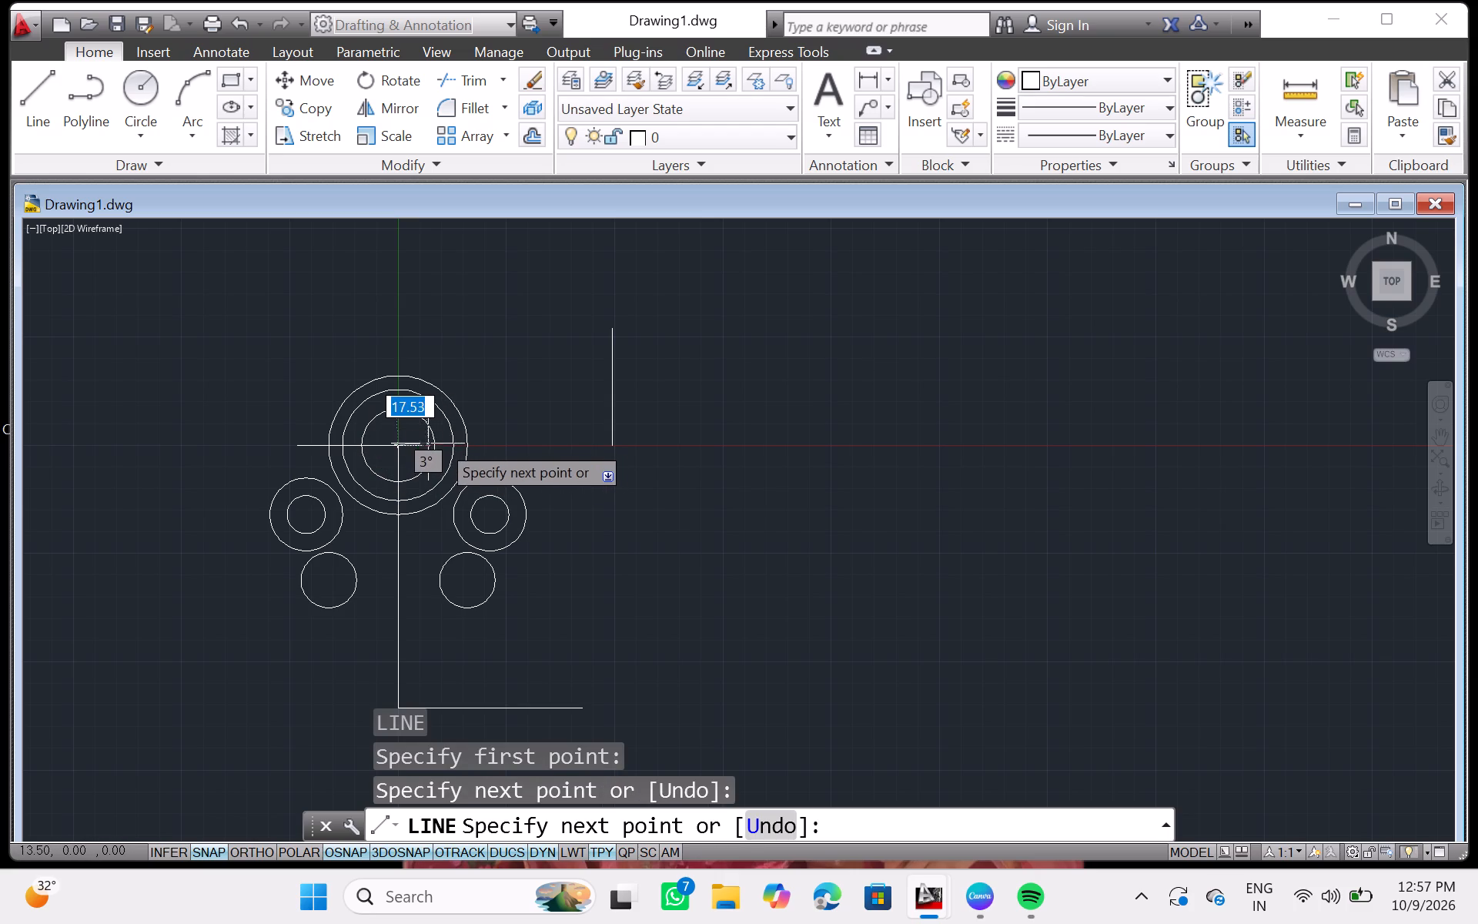
click(545, 446)
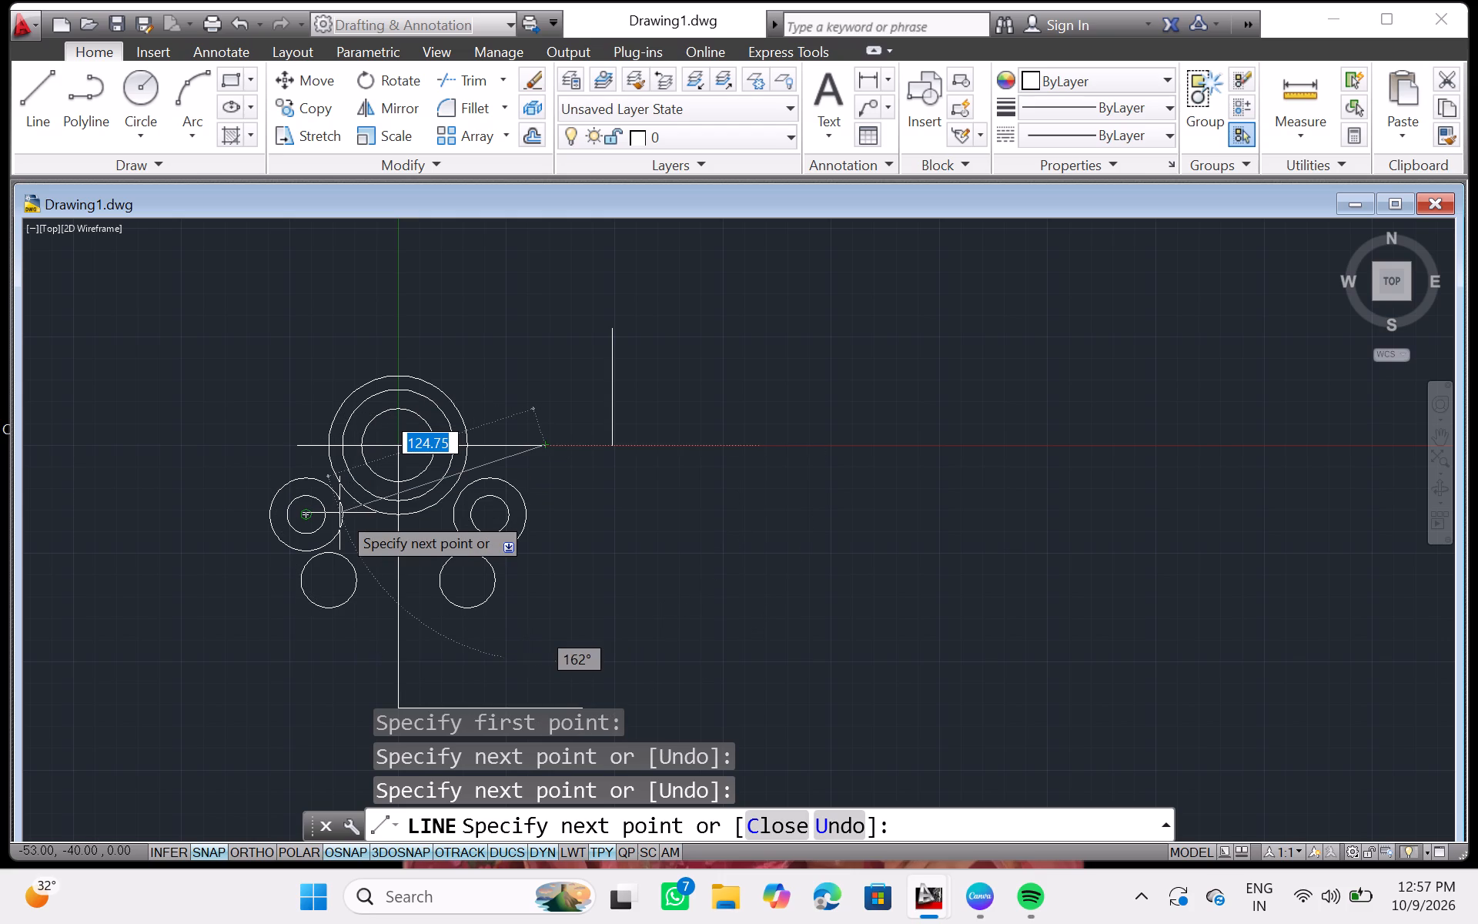
key(Escape)
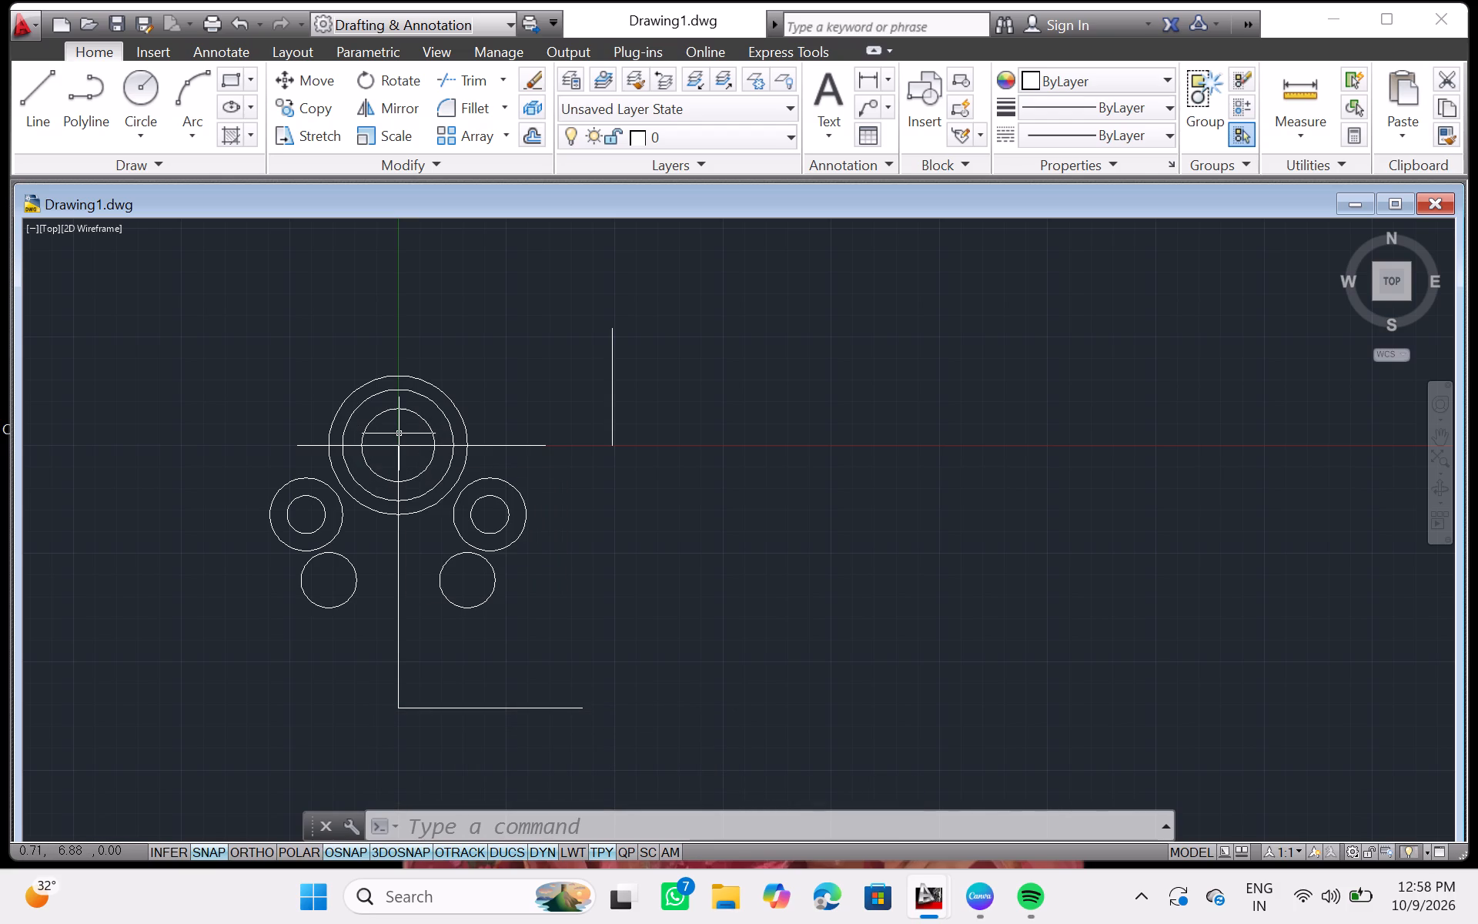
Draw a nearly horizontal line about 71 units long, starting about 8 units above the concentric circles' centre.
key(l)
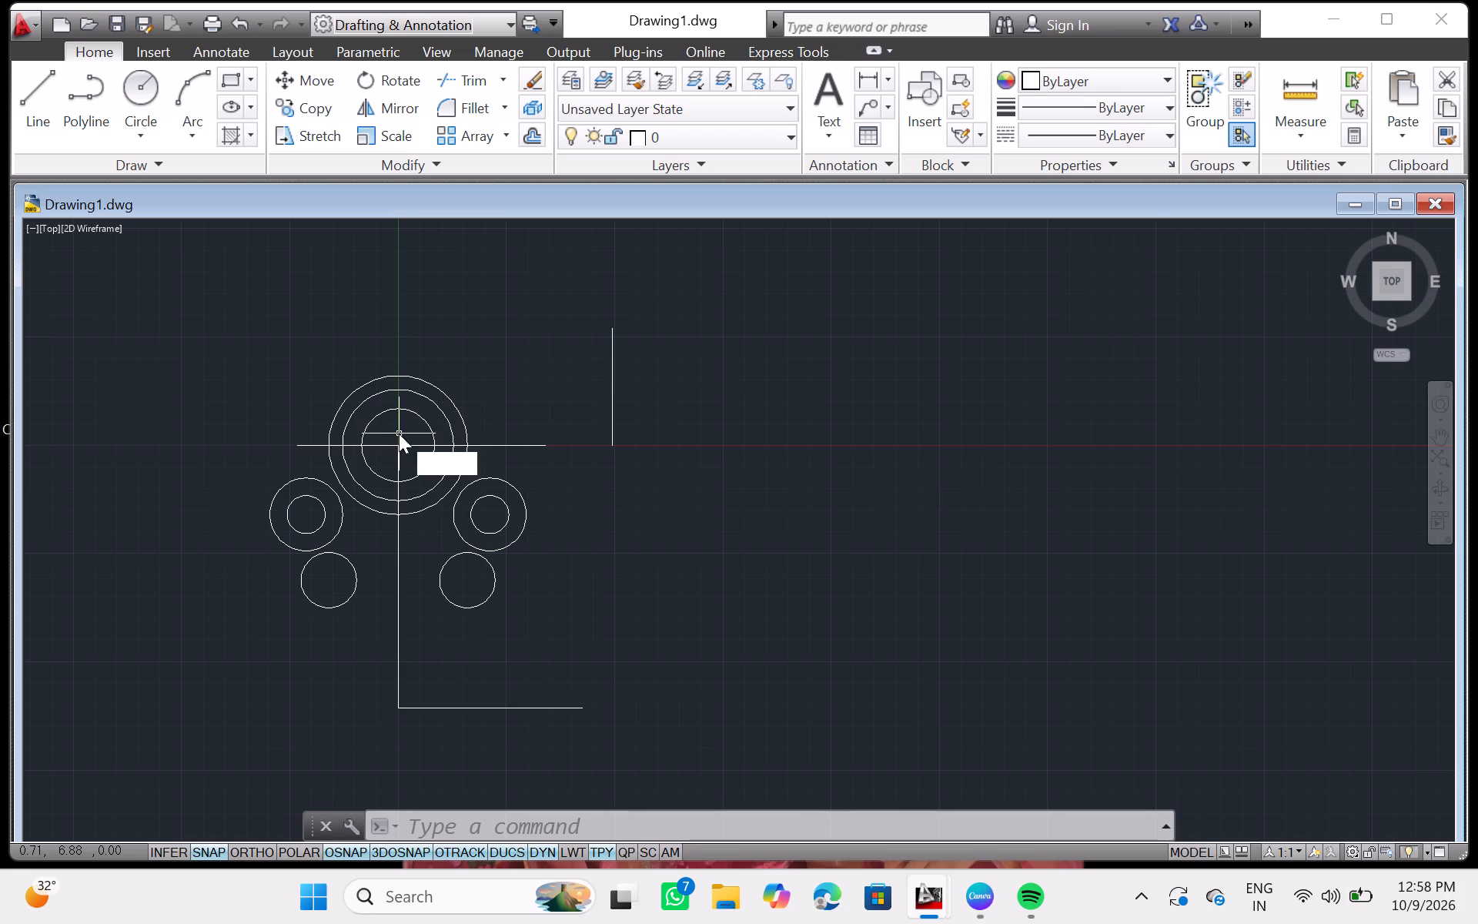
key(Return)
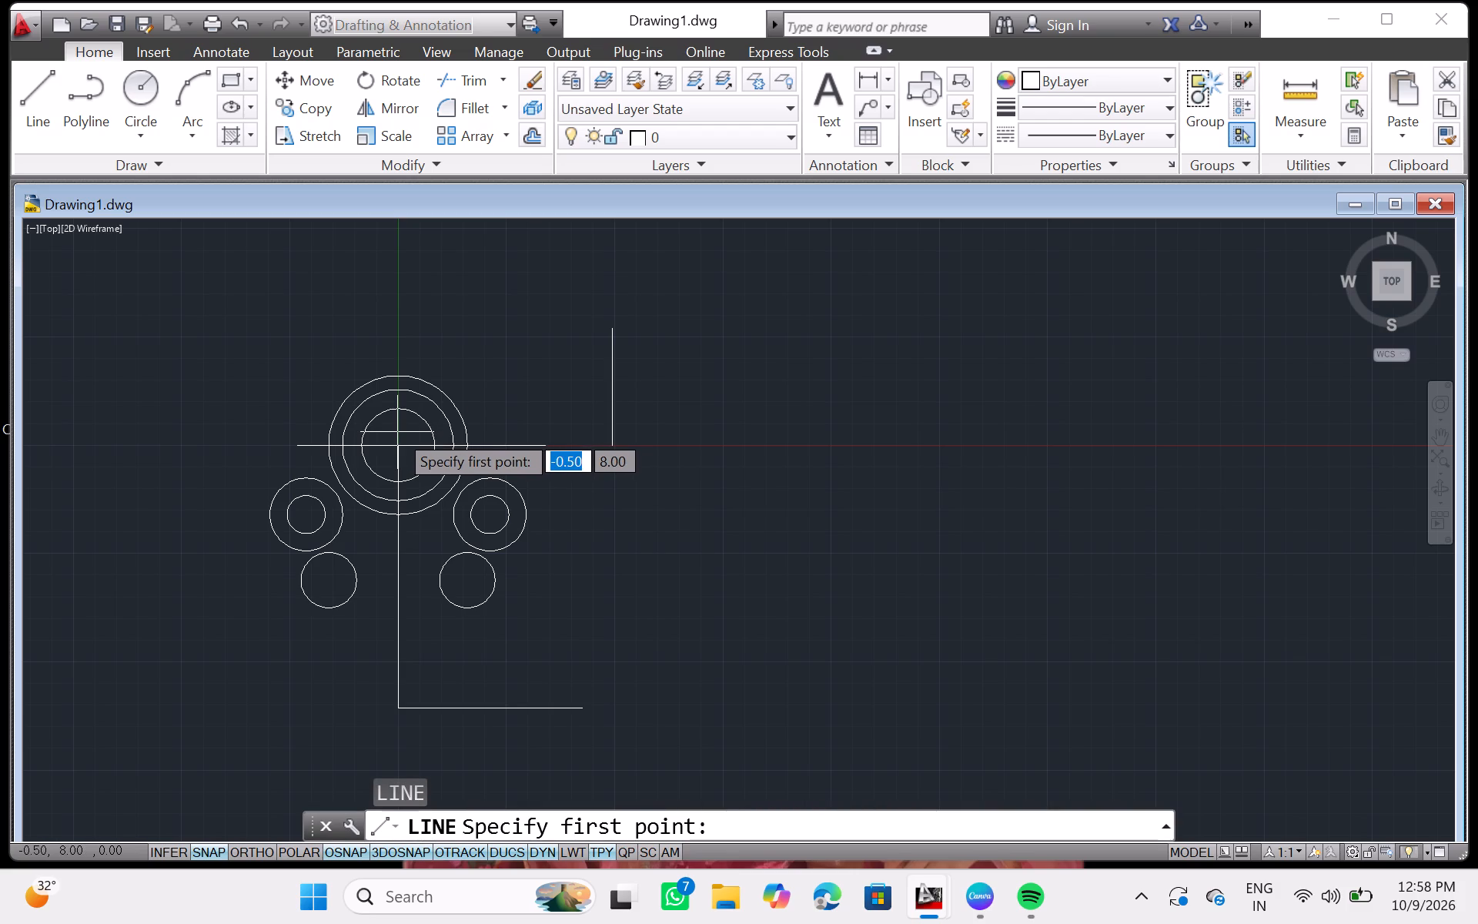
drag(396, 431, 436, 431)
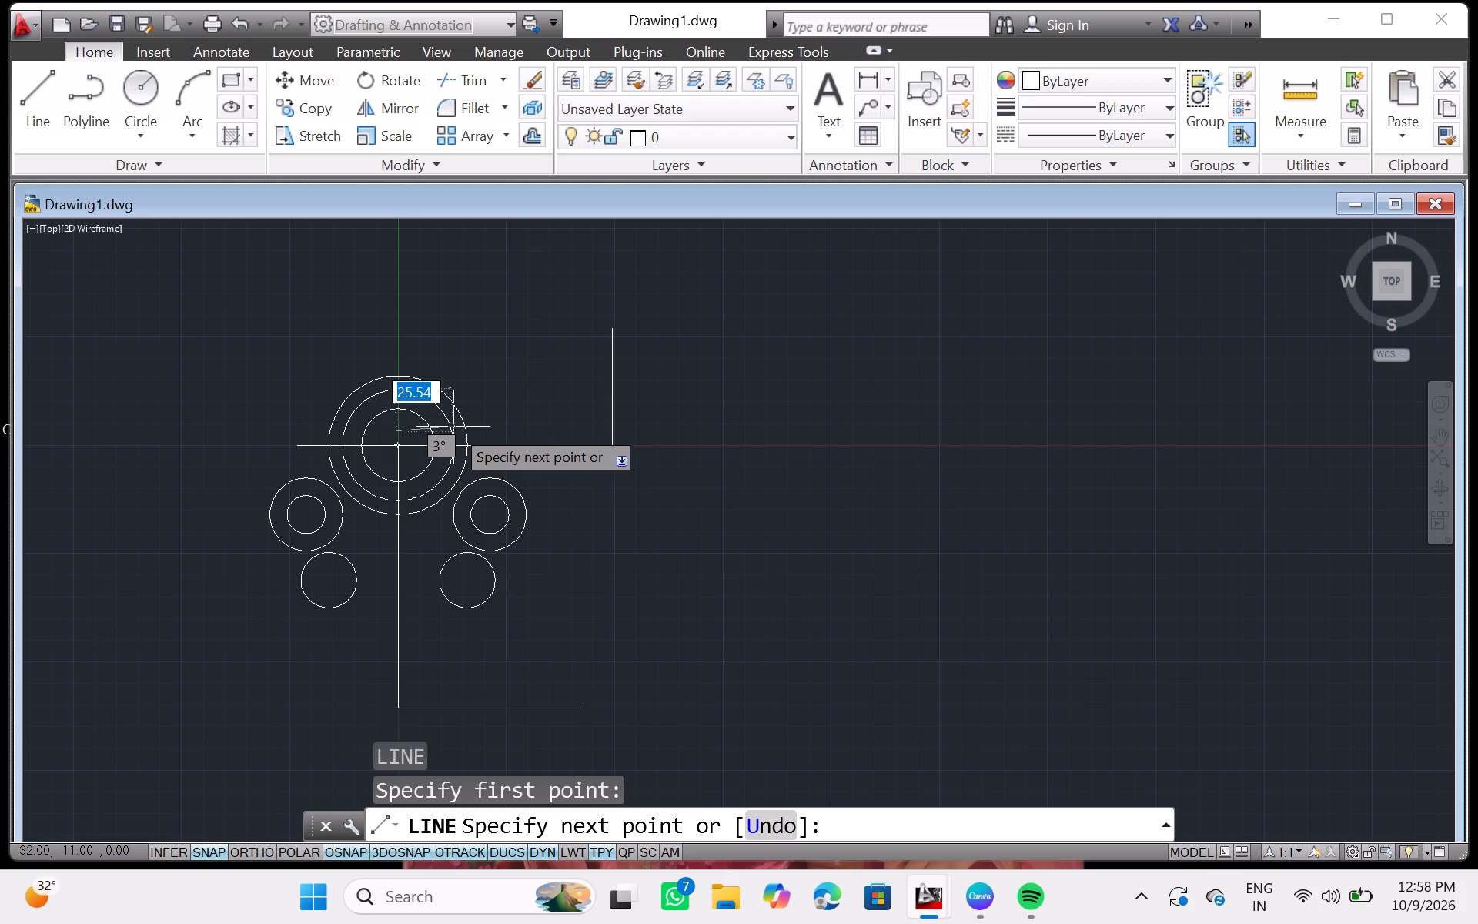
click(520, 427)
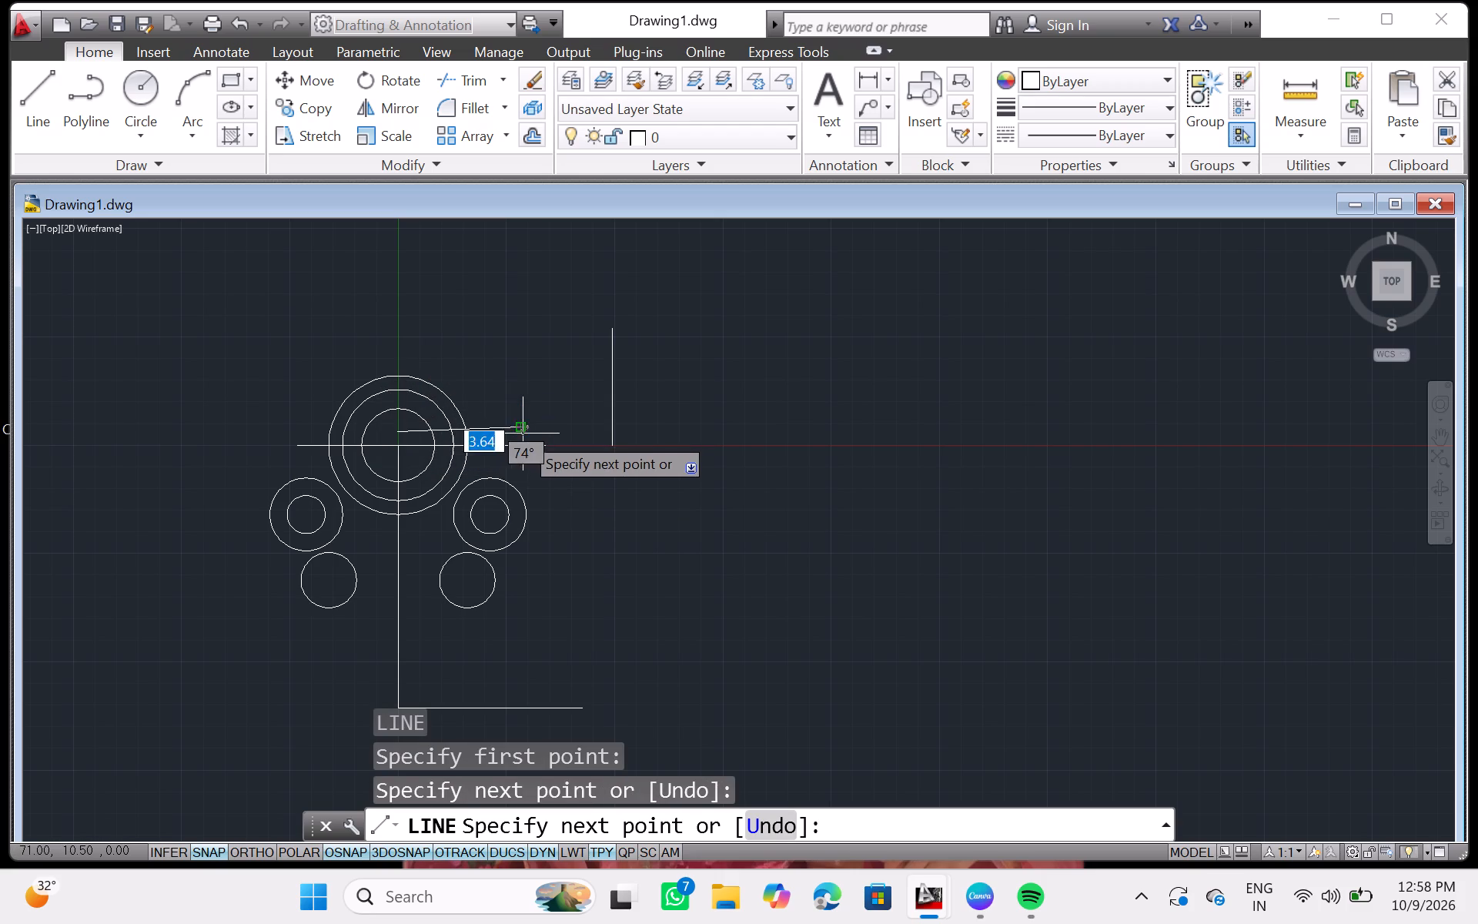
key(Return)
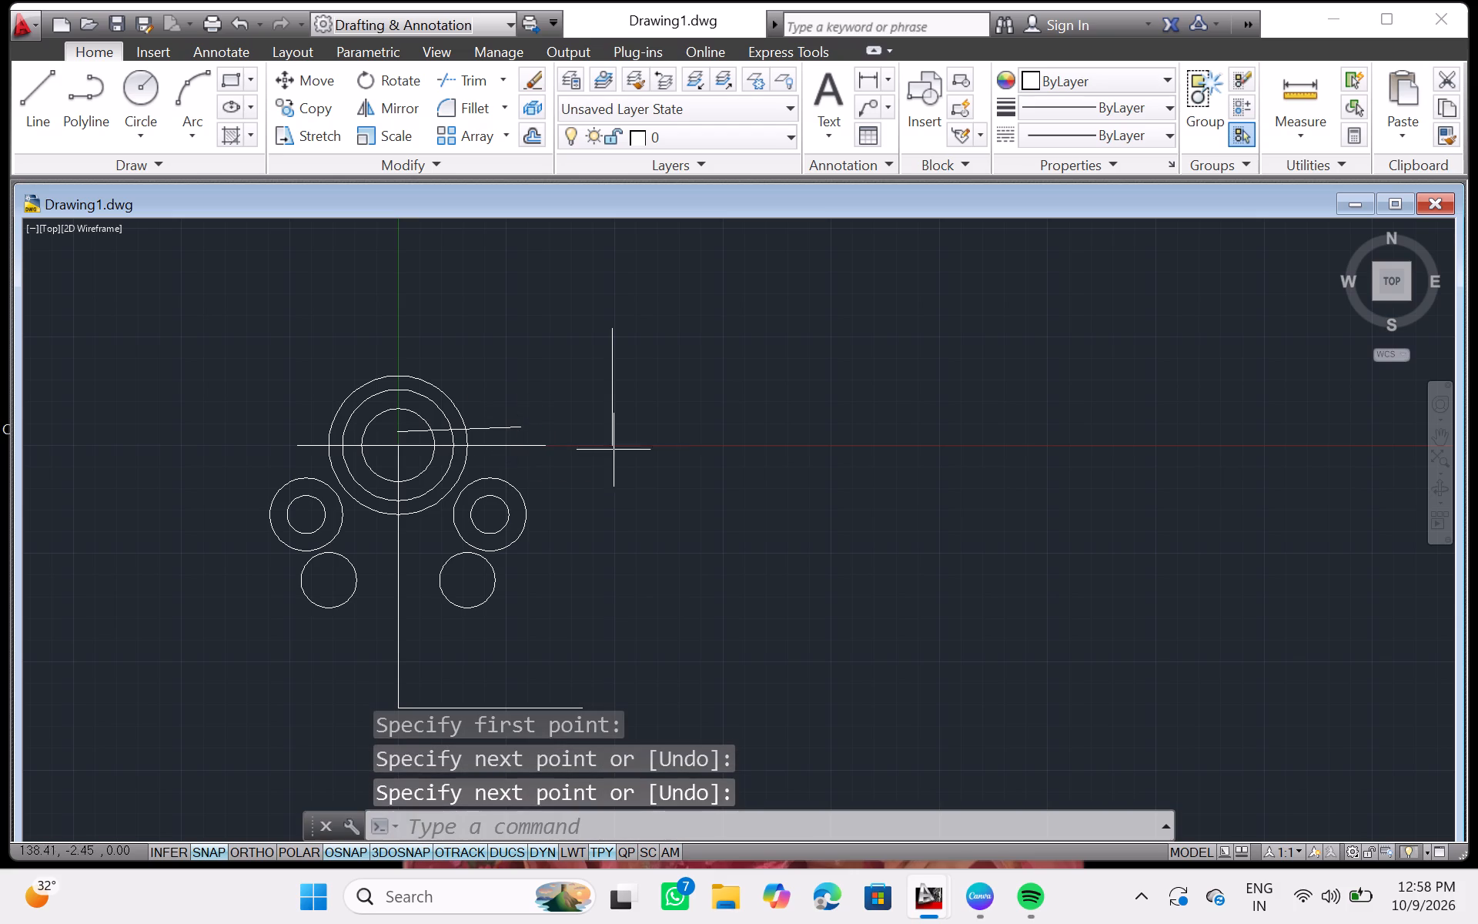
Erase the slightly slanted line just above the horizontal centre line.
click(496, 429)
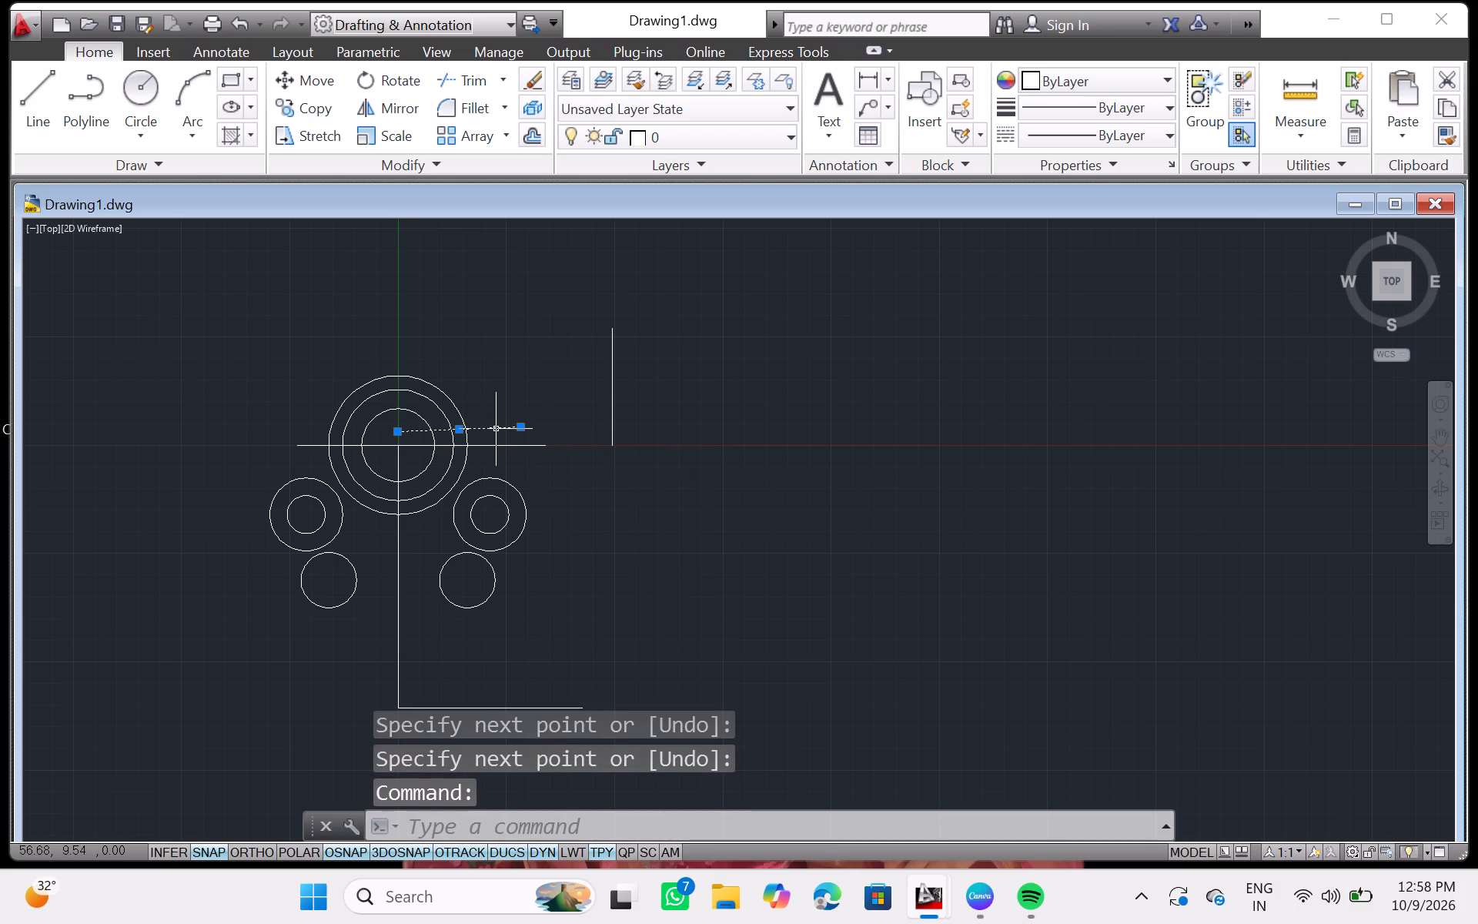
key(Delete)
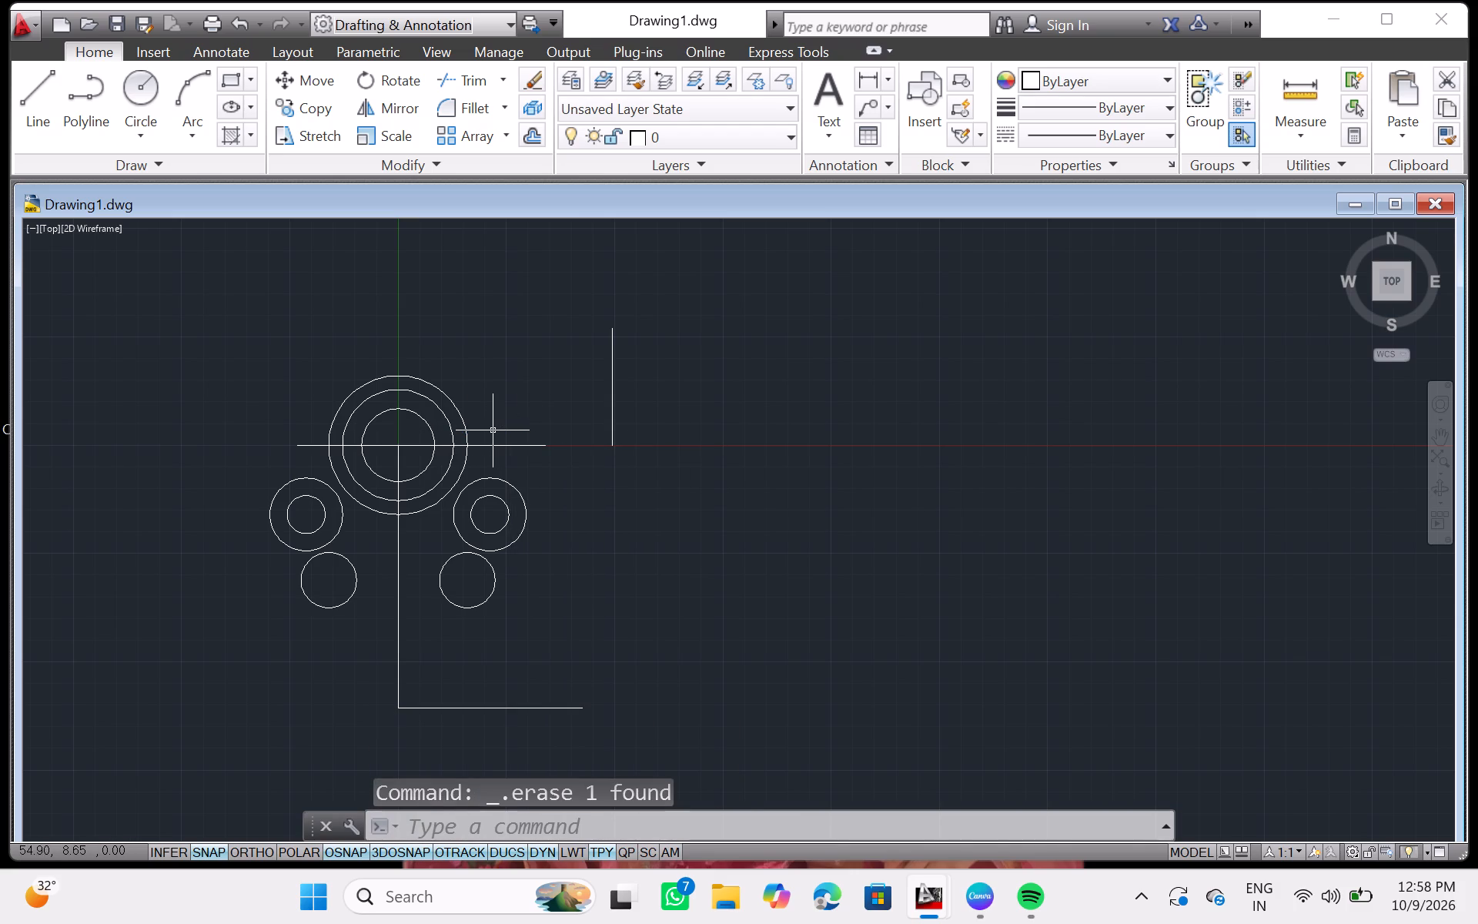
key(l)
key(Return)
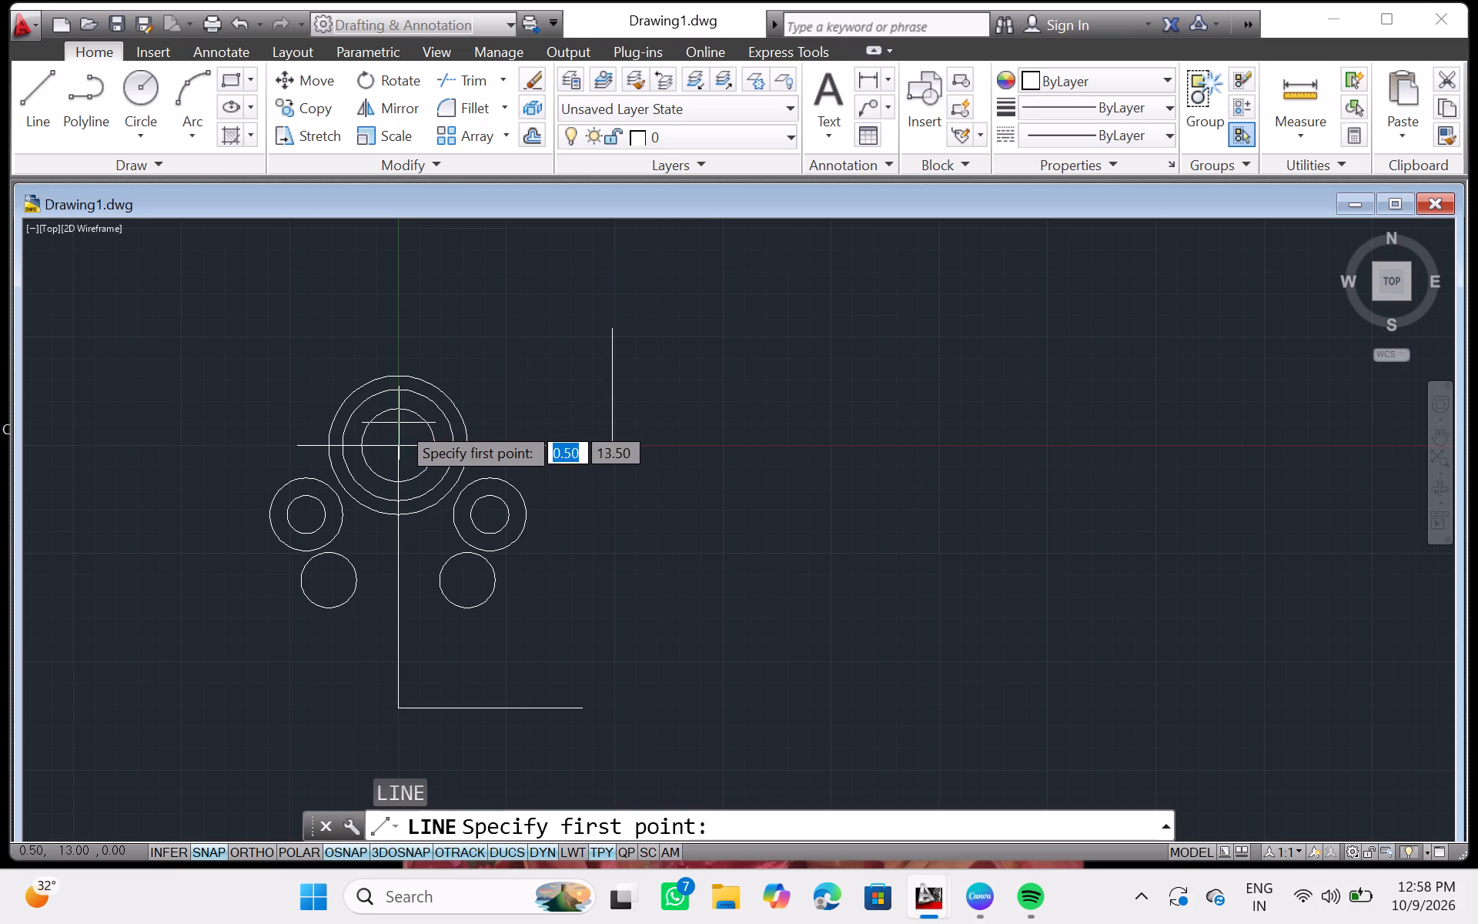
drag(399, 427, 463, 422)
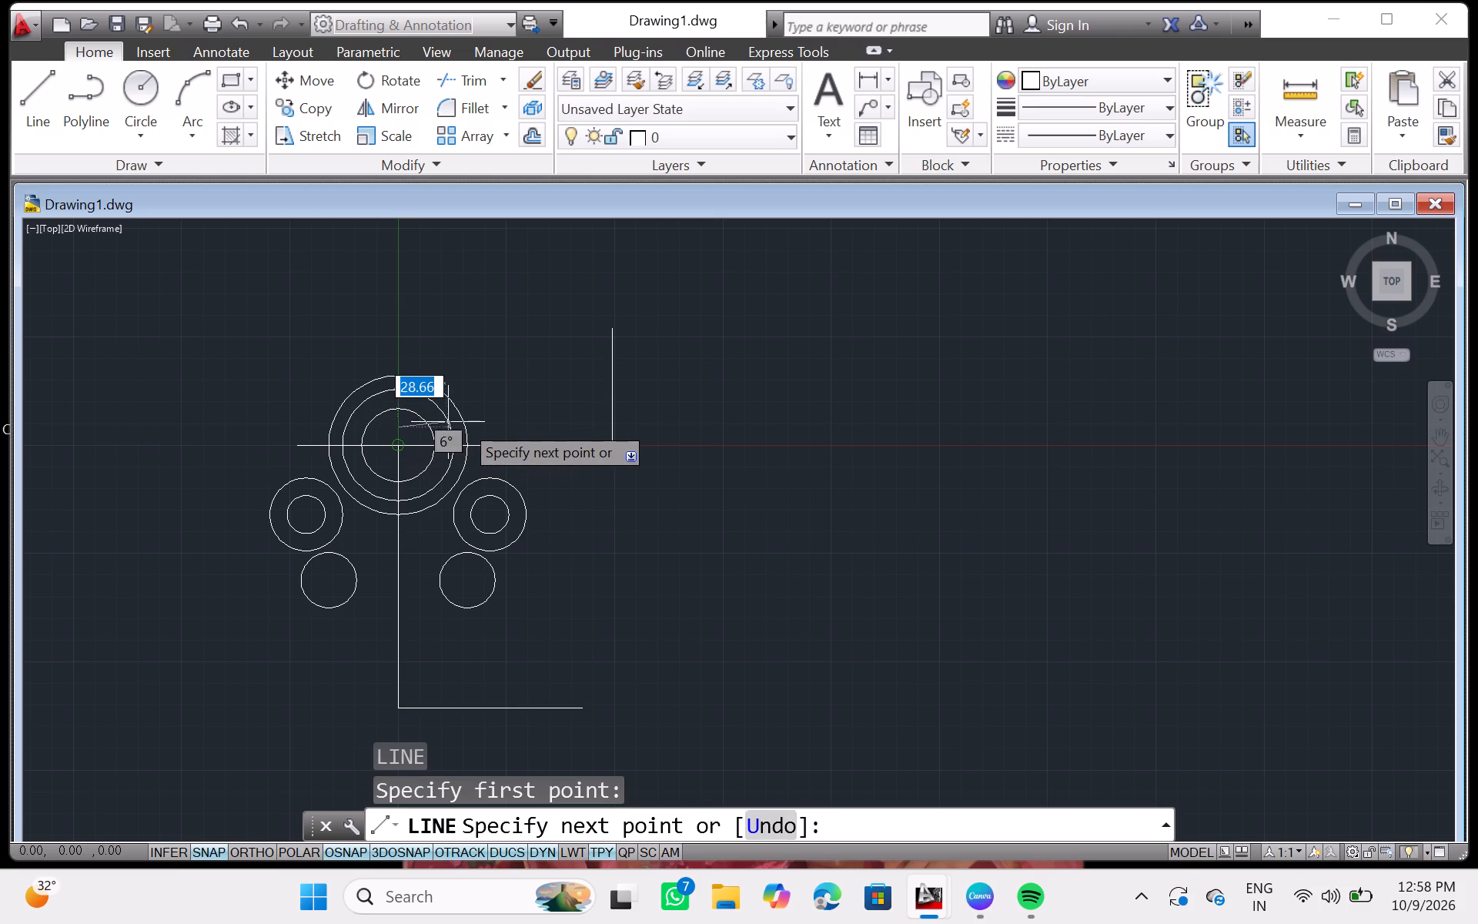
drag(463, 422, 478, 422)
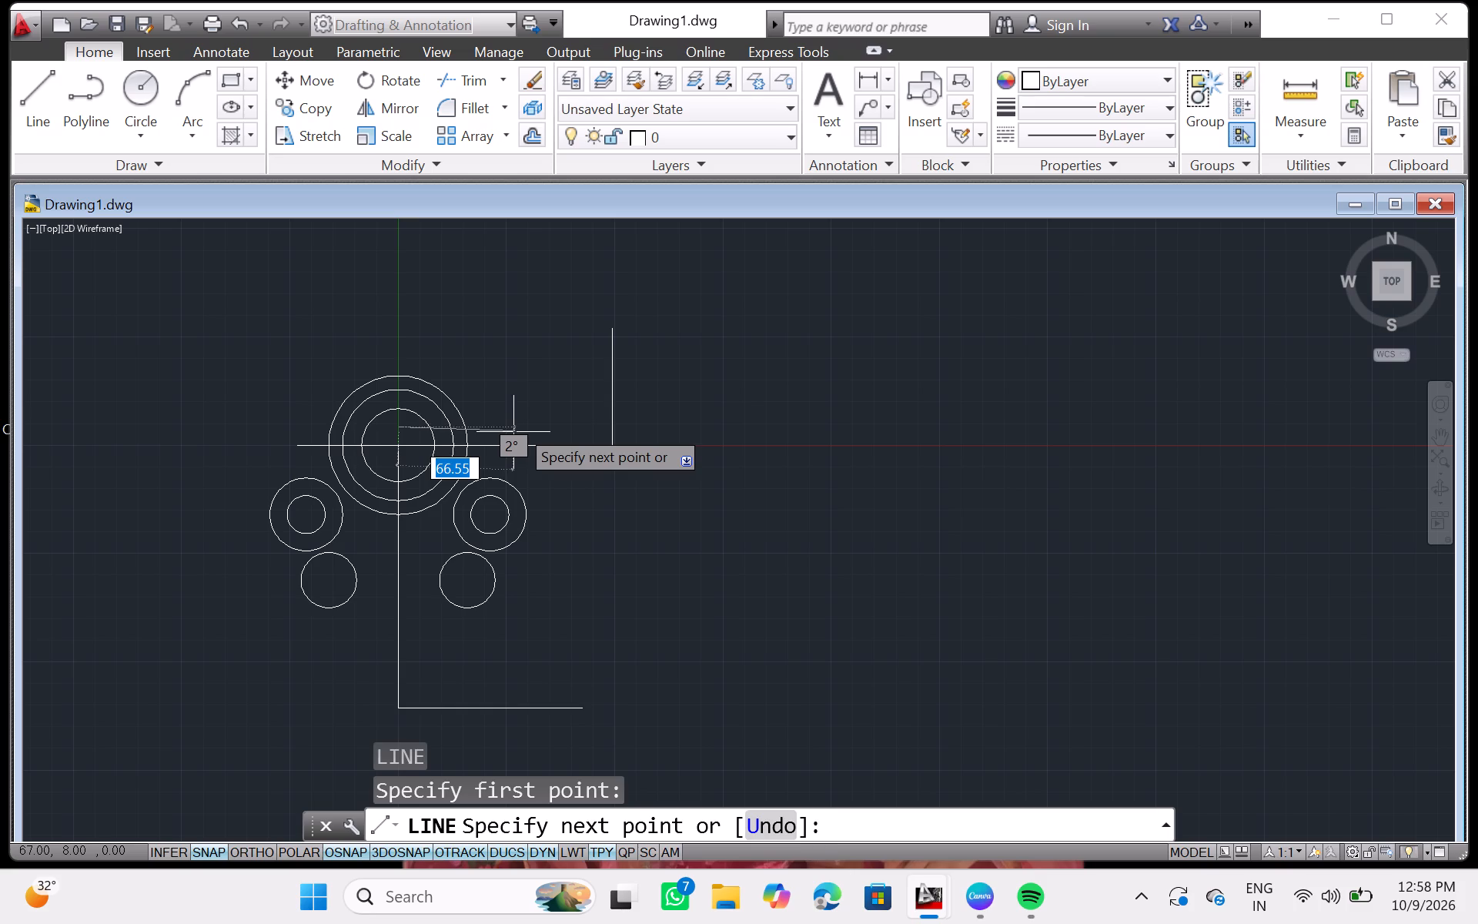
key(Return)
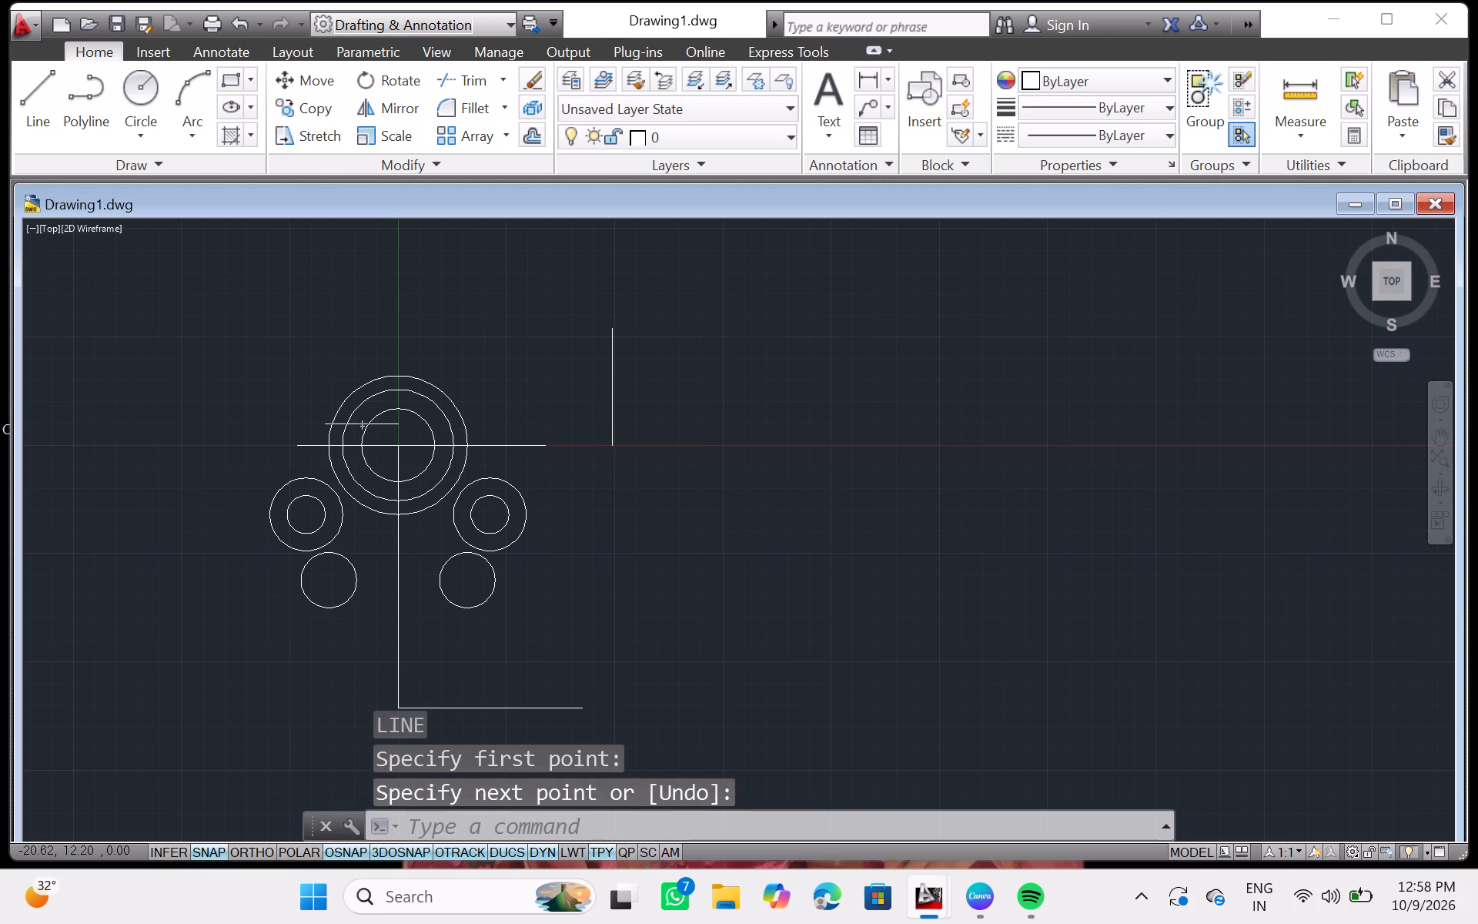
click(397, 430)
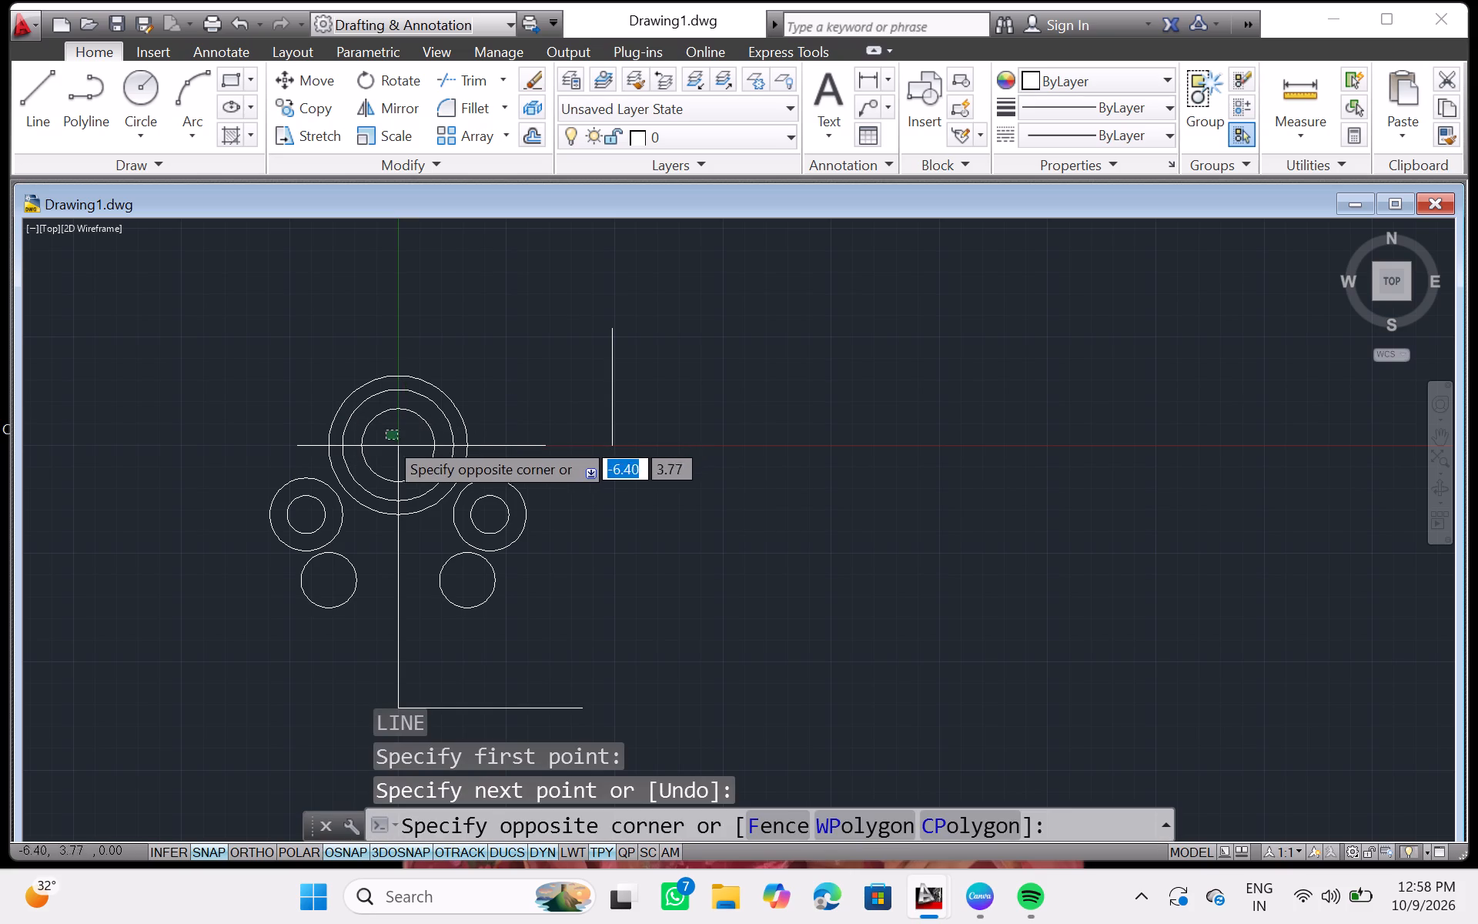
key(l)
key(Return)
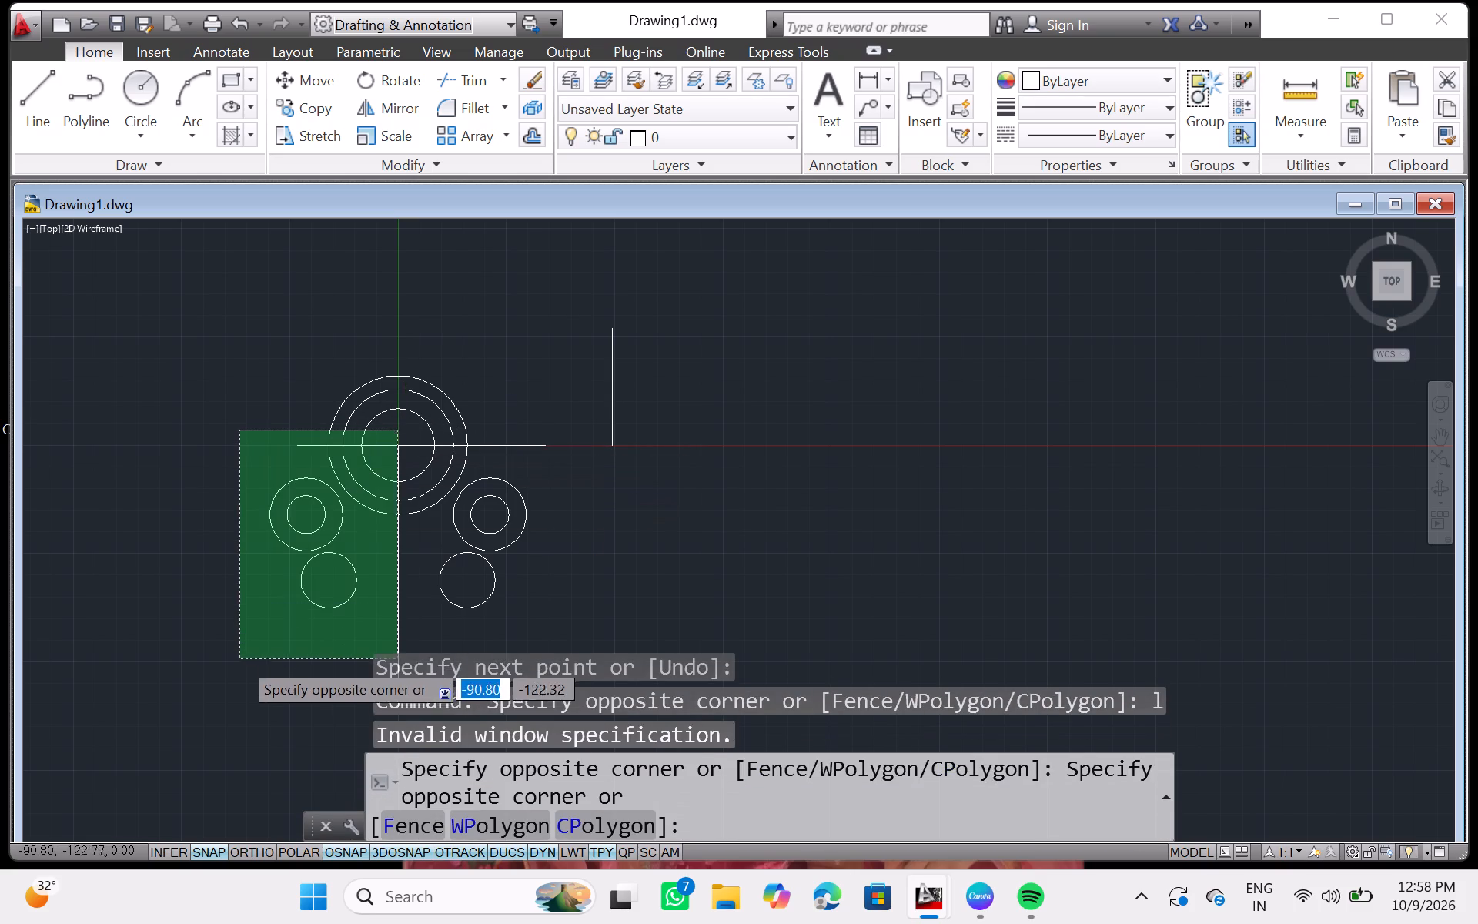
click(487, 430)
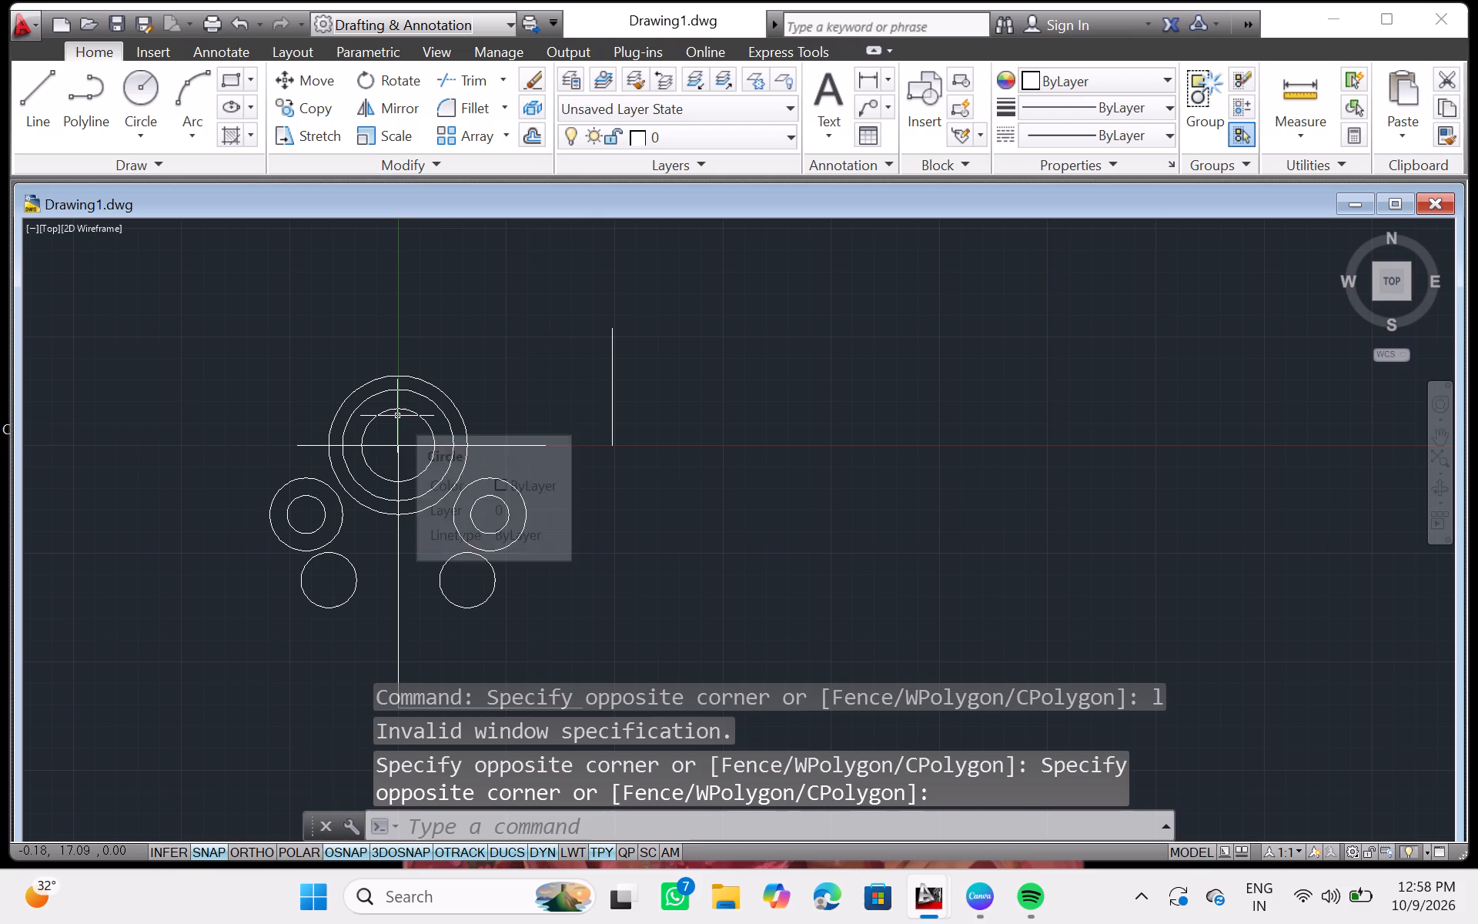
Draw a nearly horizontal line about 62 units long, starting just above the concentric circles' centre and ending at about 62,10.
key(l)
key(Return)
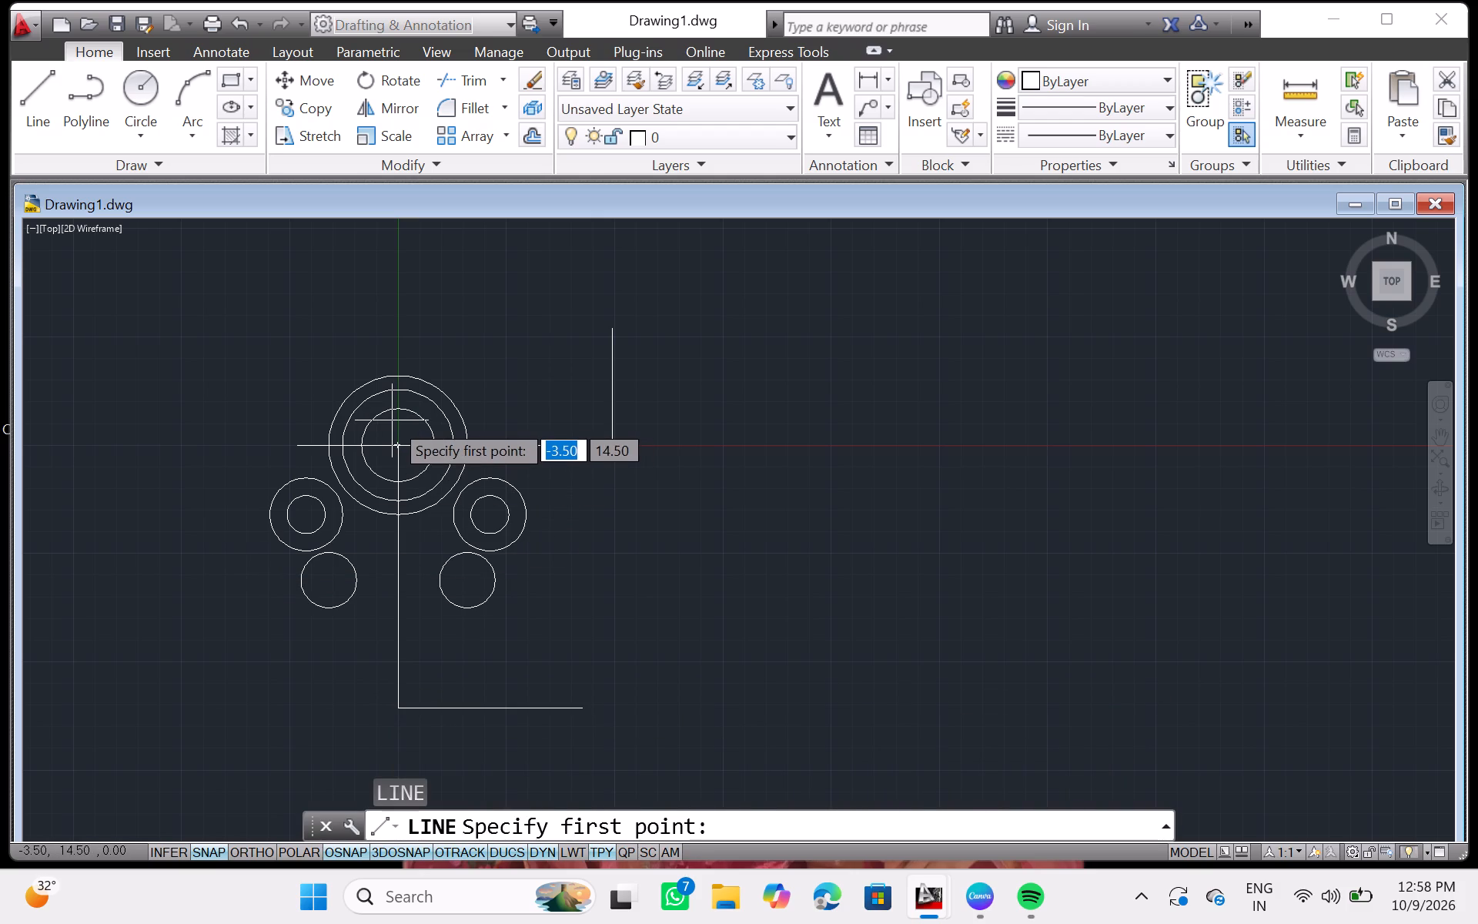
click(397, 430)
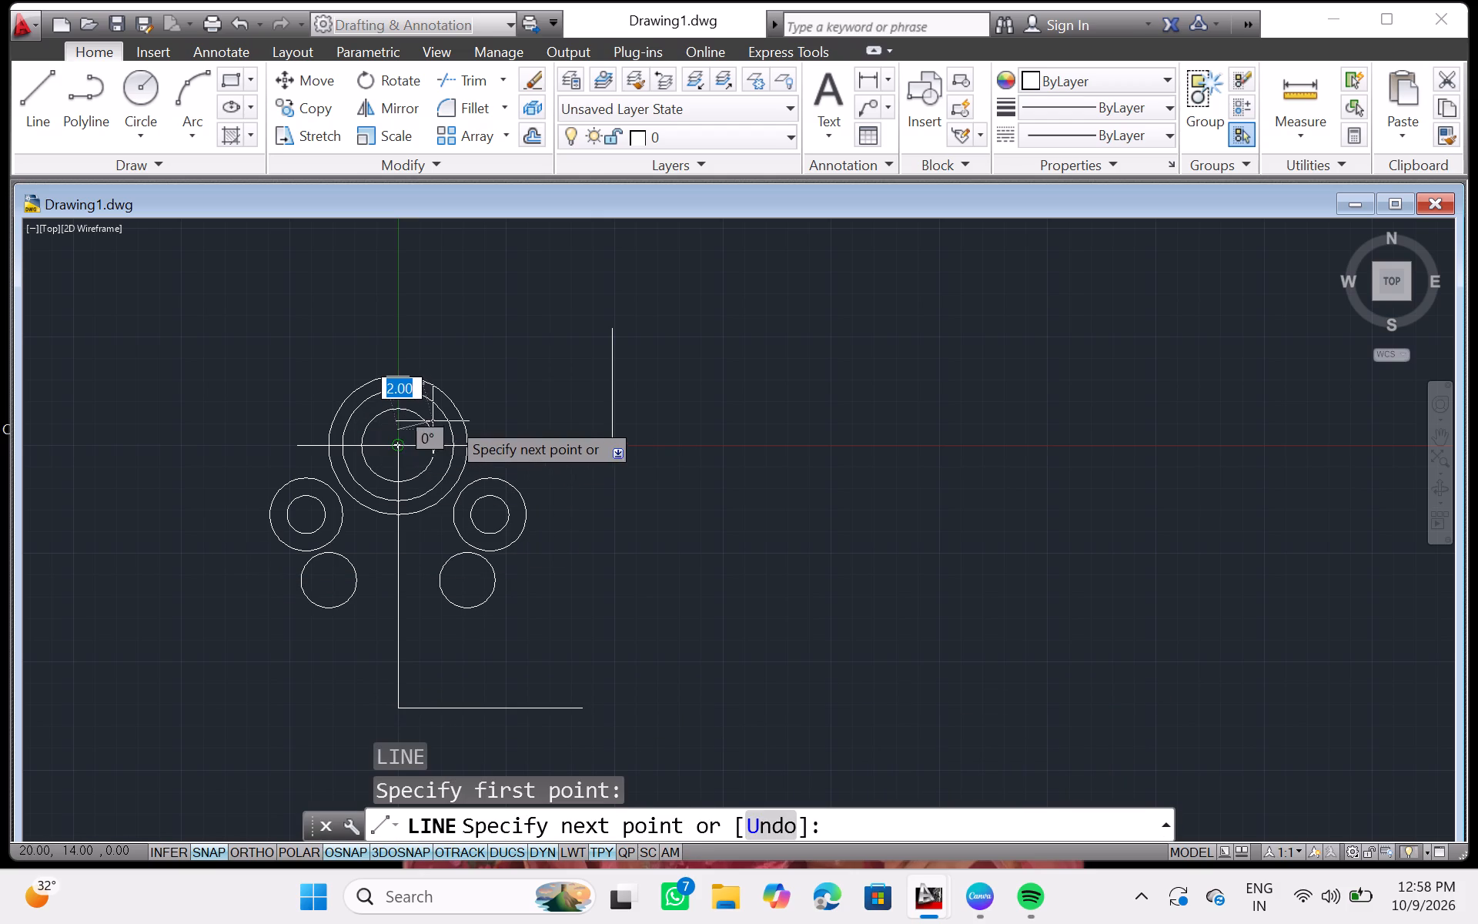
click(505, 428)
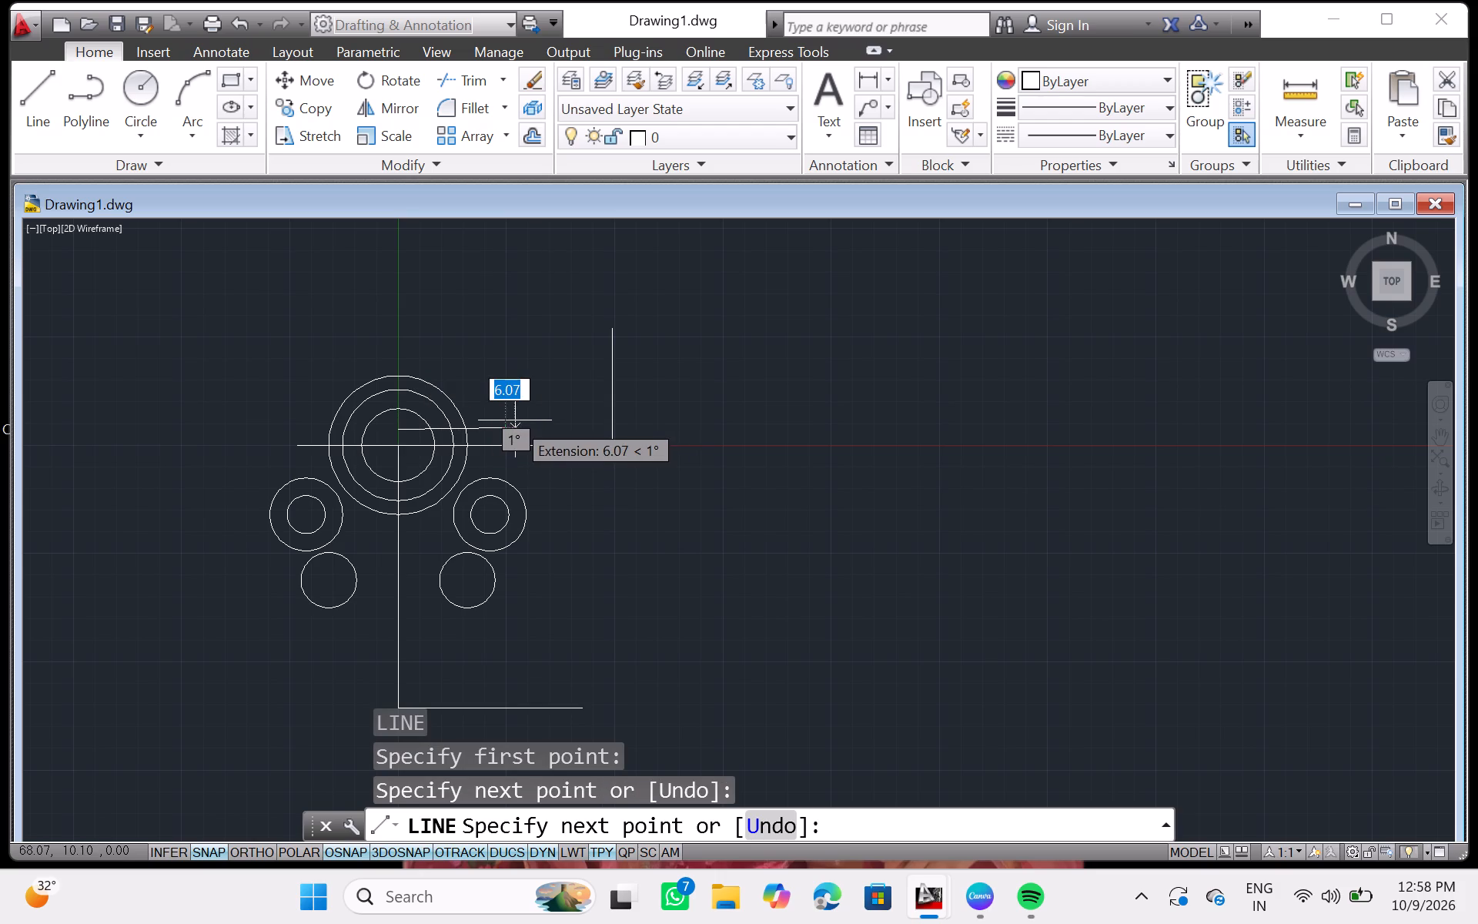
key(Return)
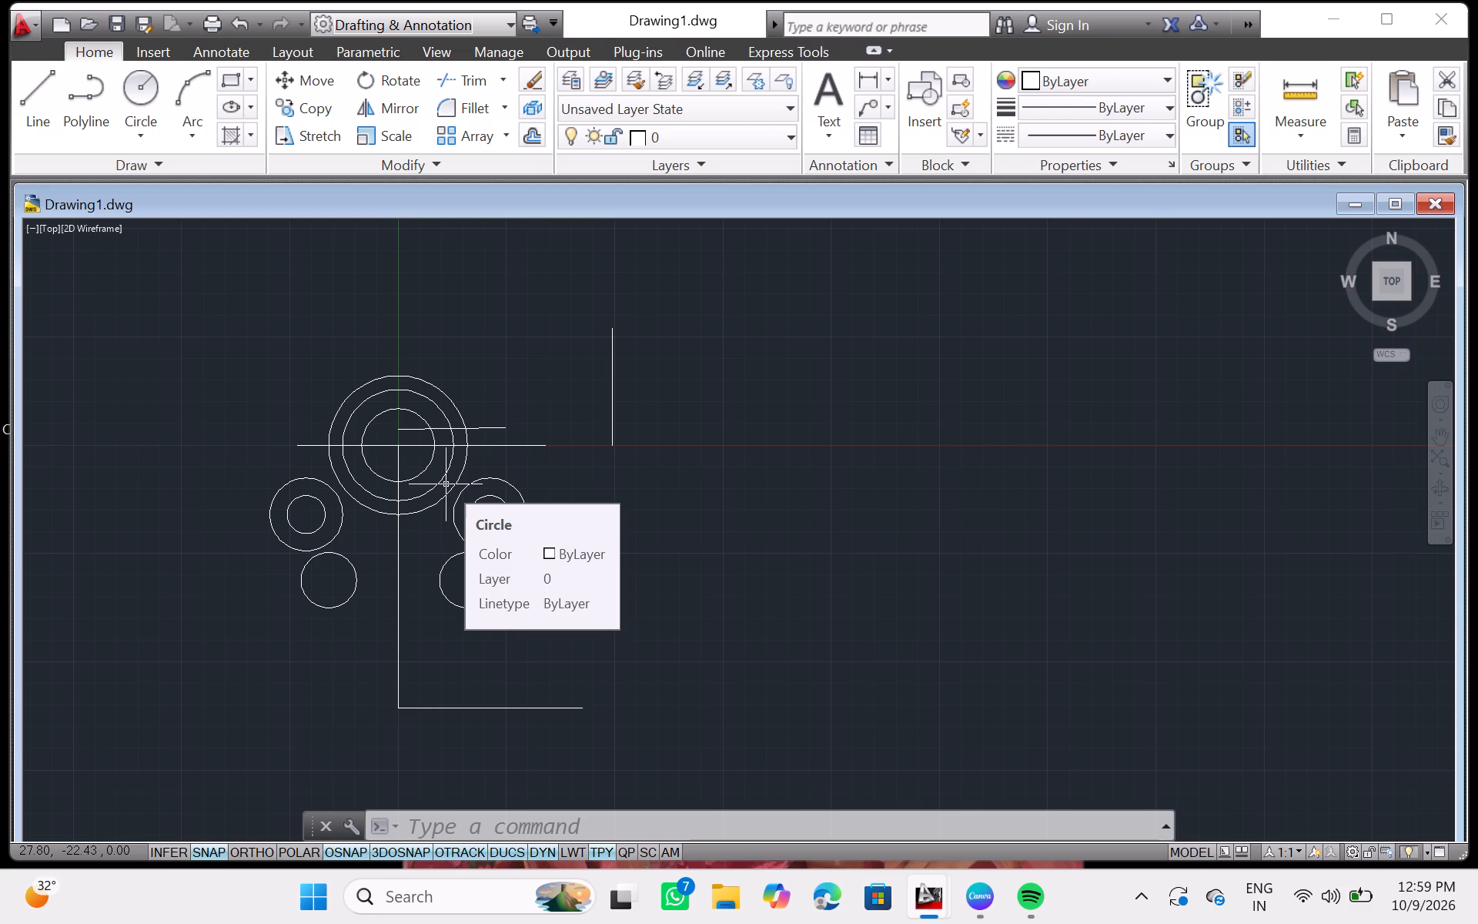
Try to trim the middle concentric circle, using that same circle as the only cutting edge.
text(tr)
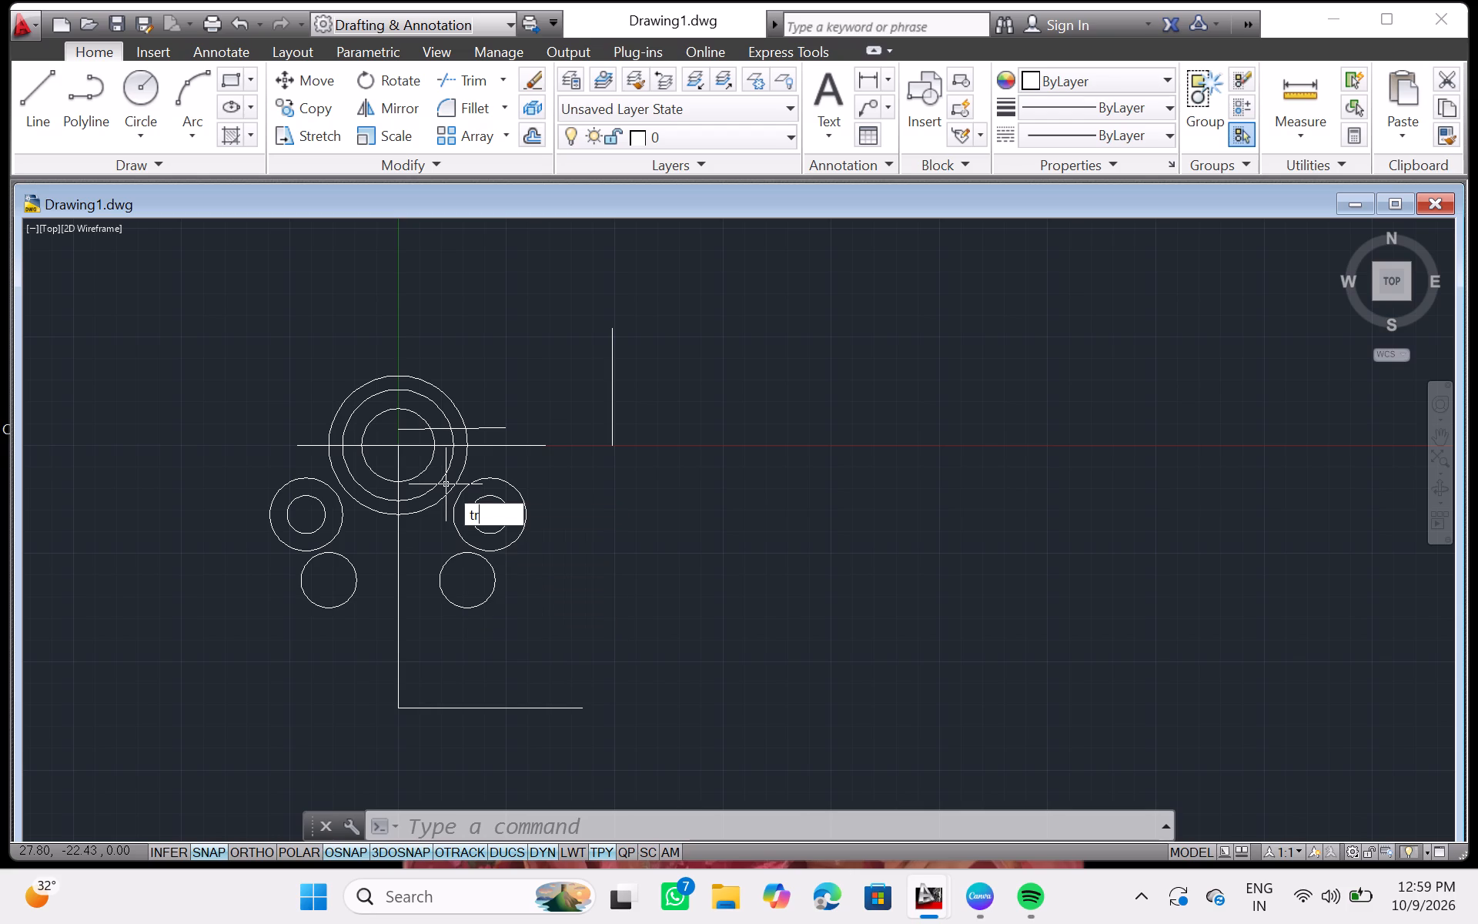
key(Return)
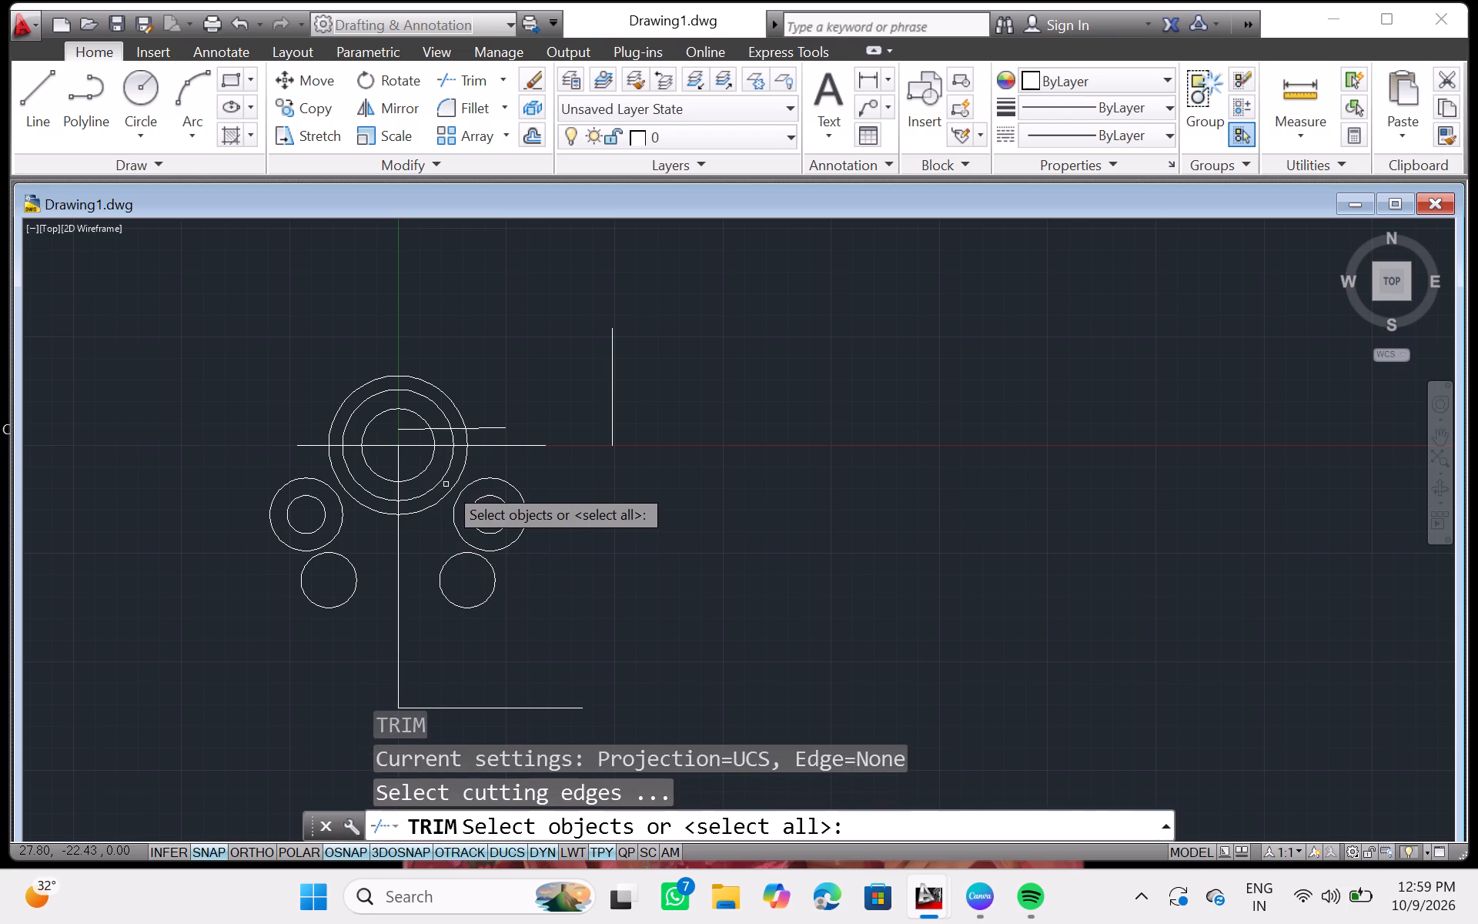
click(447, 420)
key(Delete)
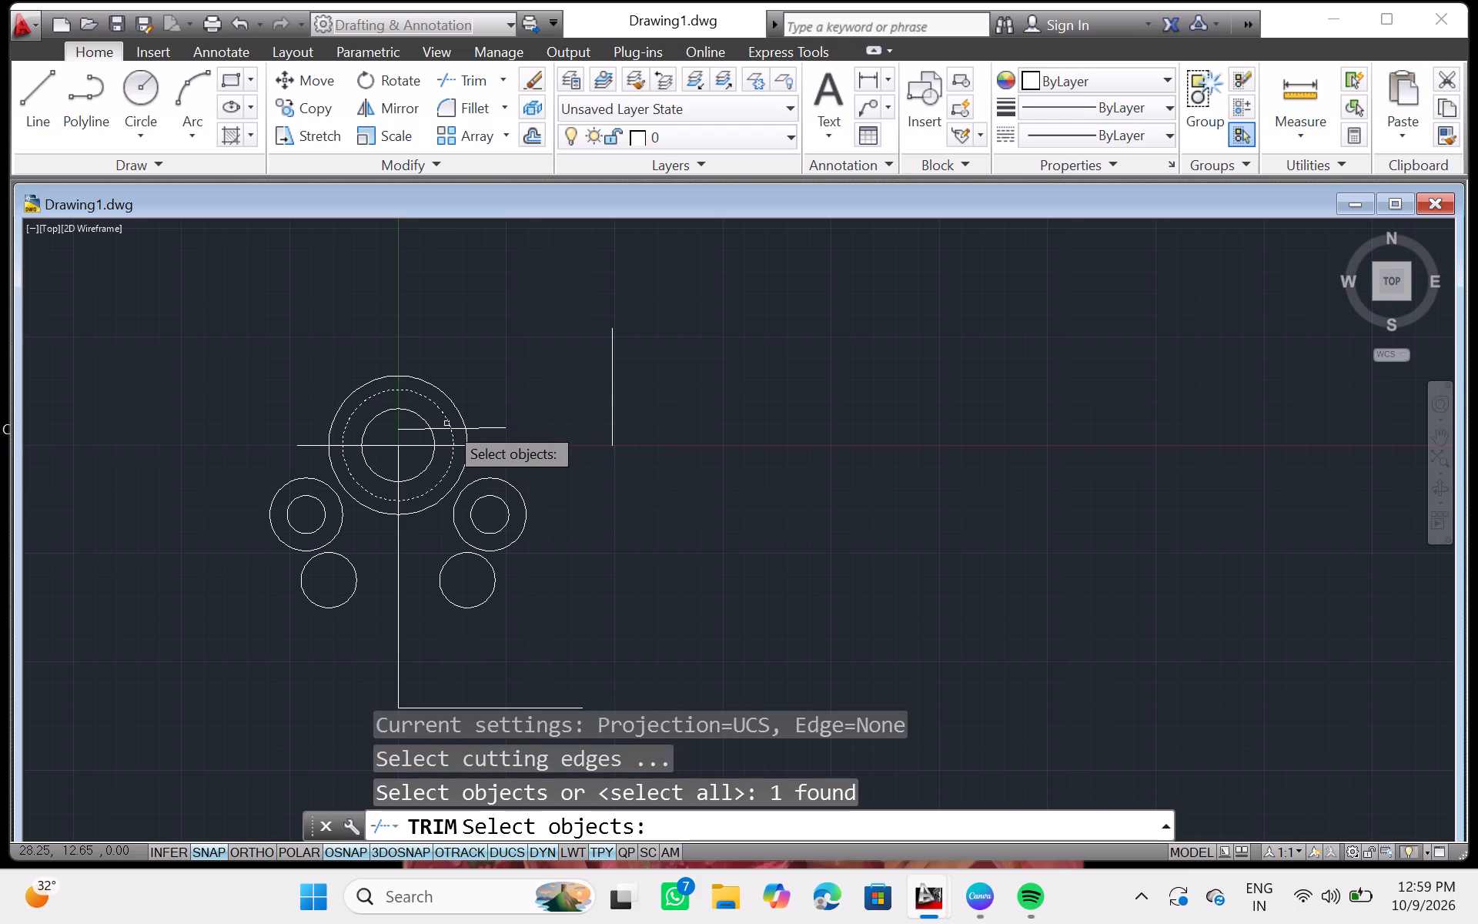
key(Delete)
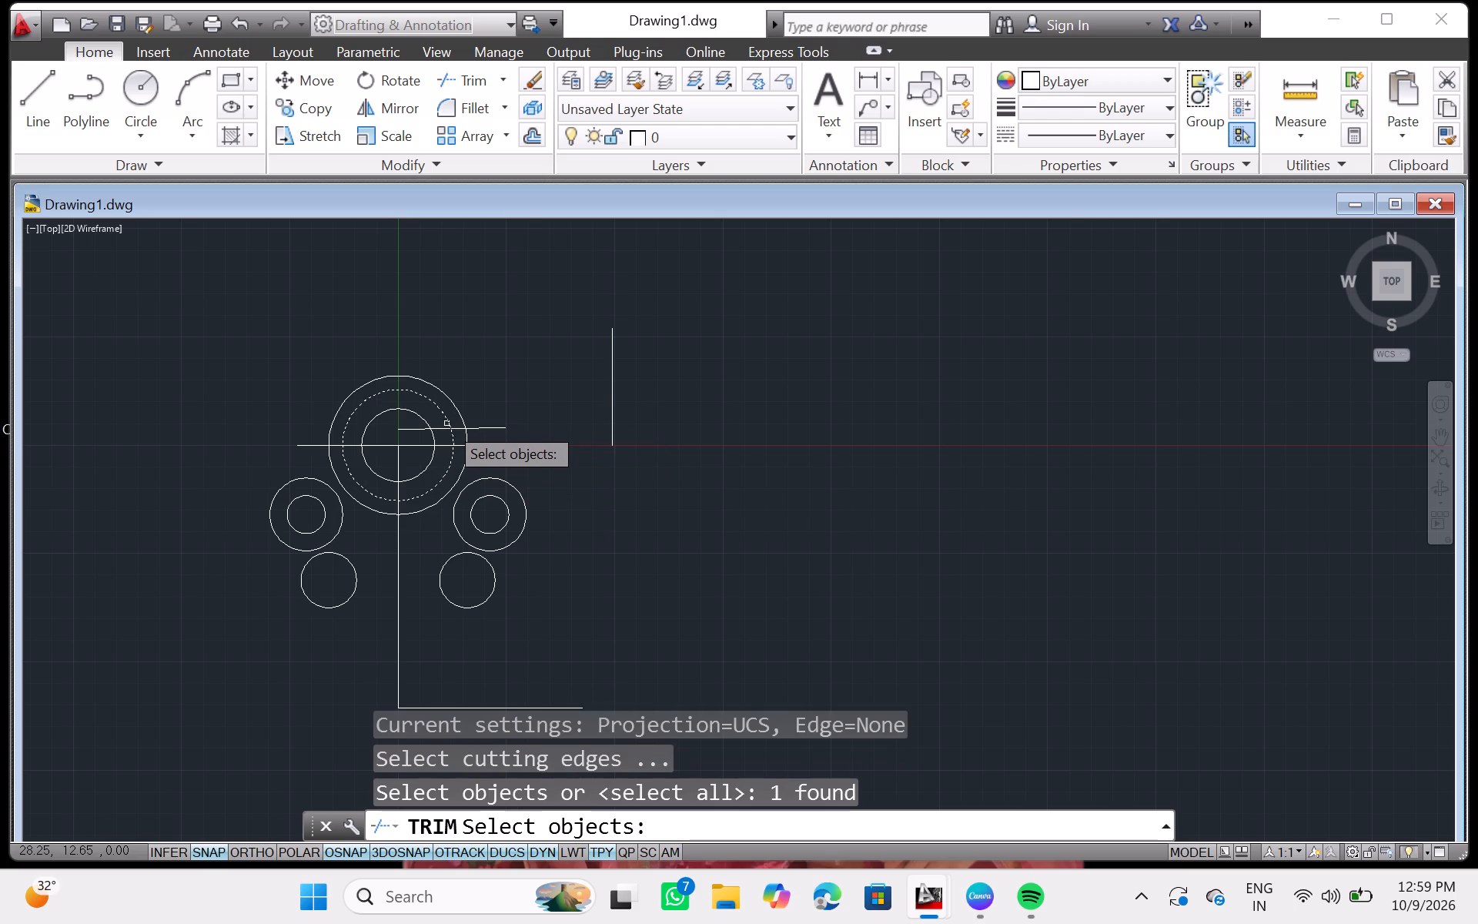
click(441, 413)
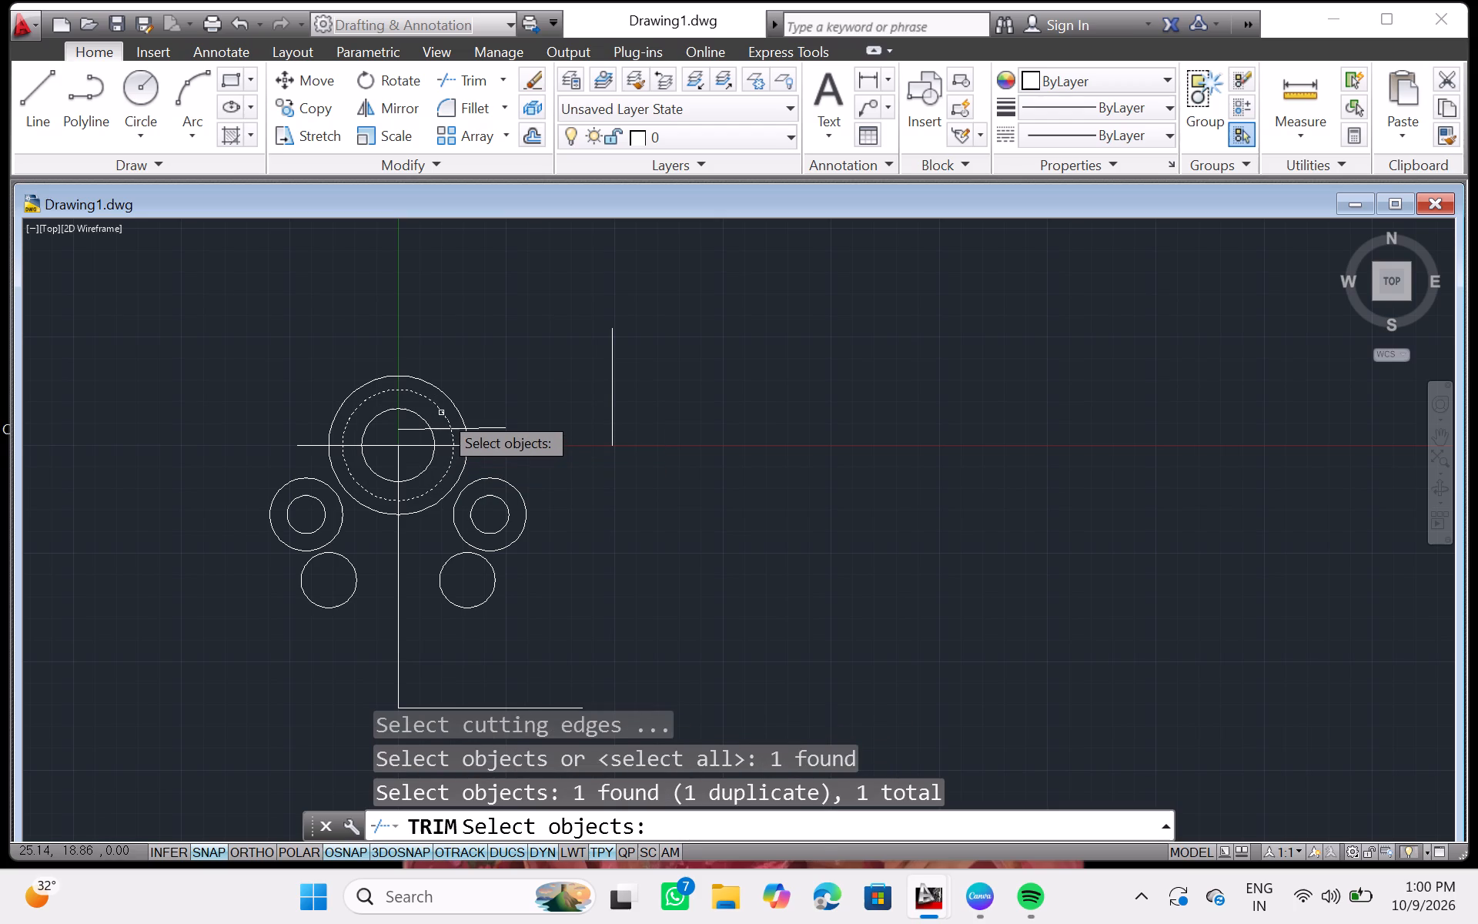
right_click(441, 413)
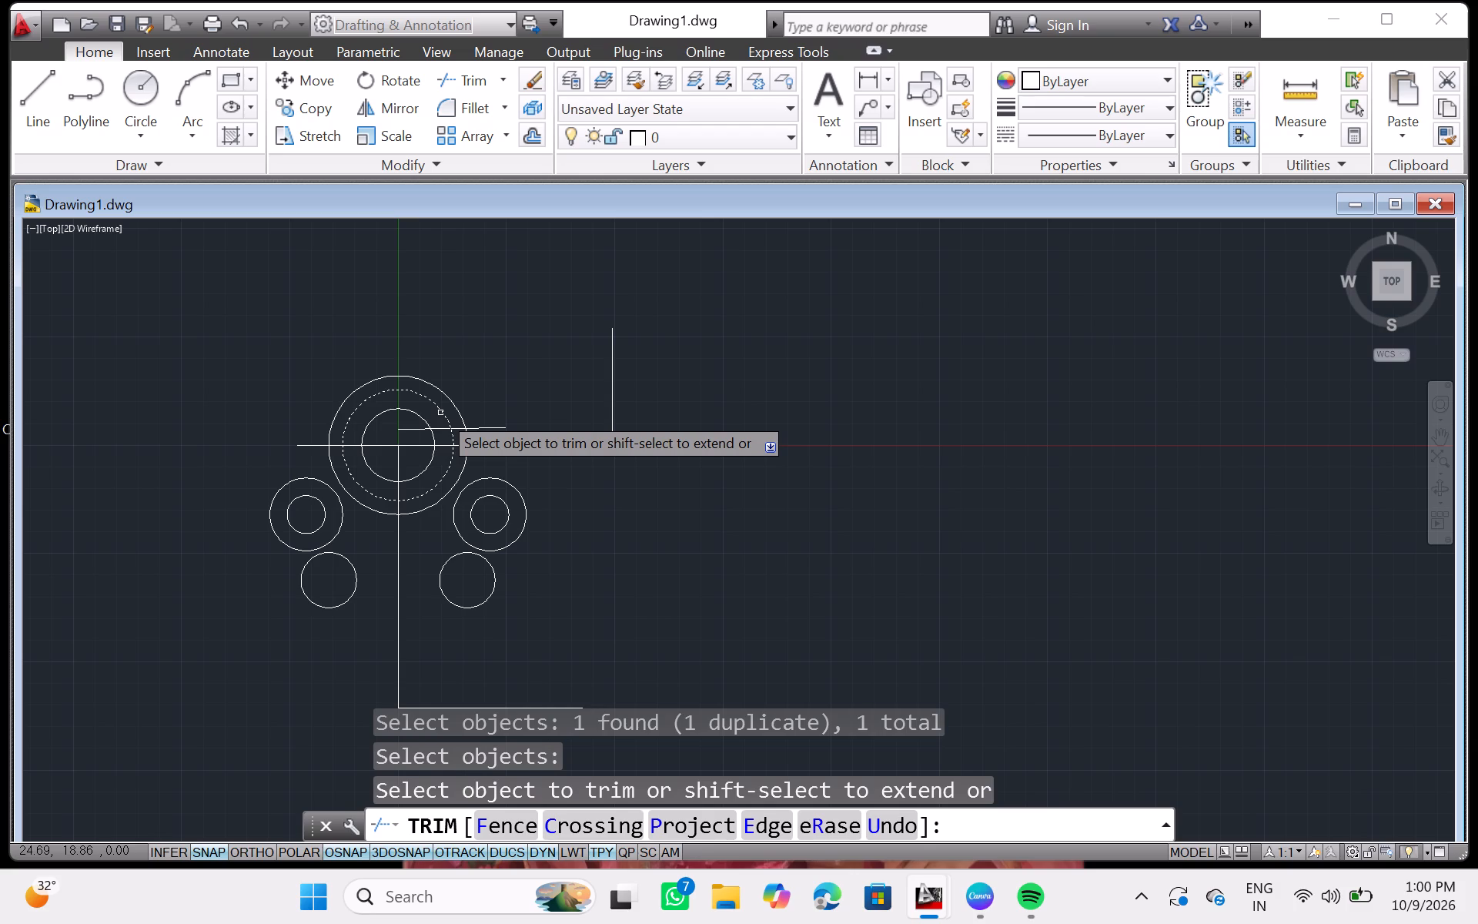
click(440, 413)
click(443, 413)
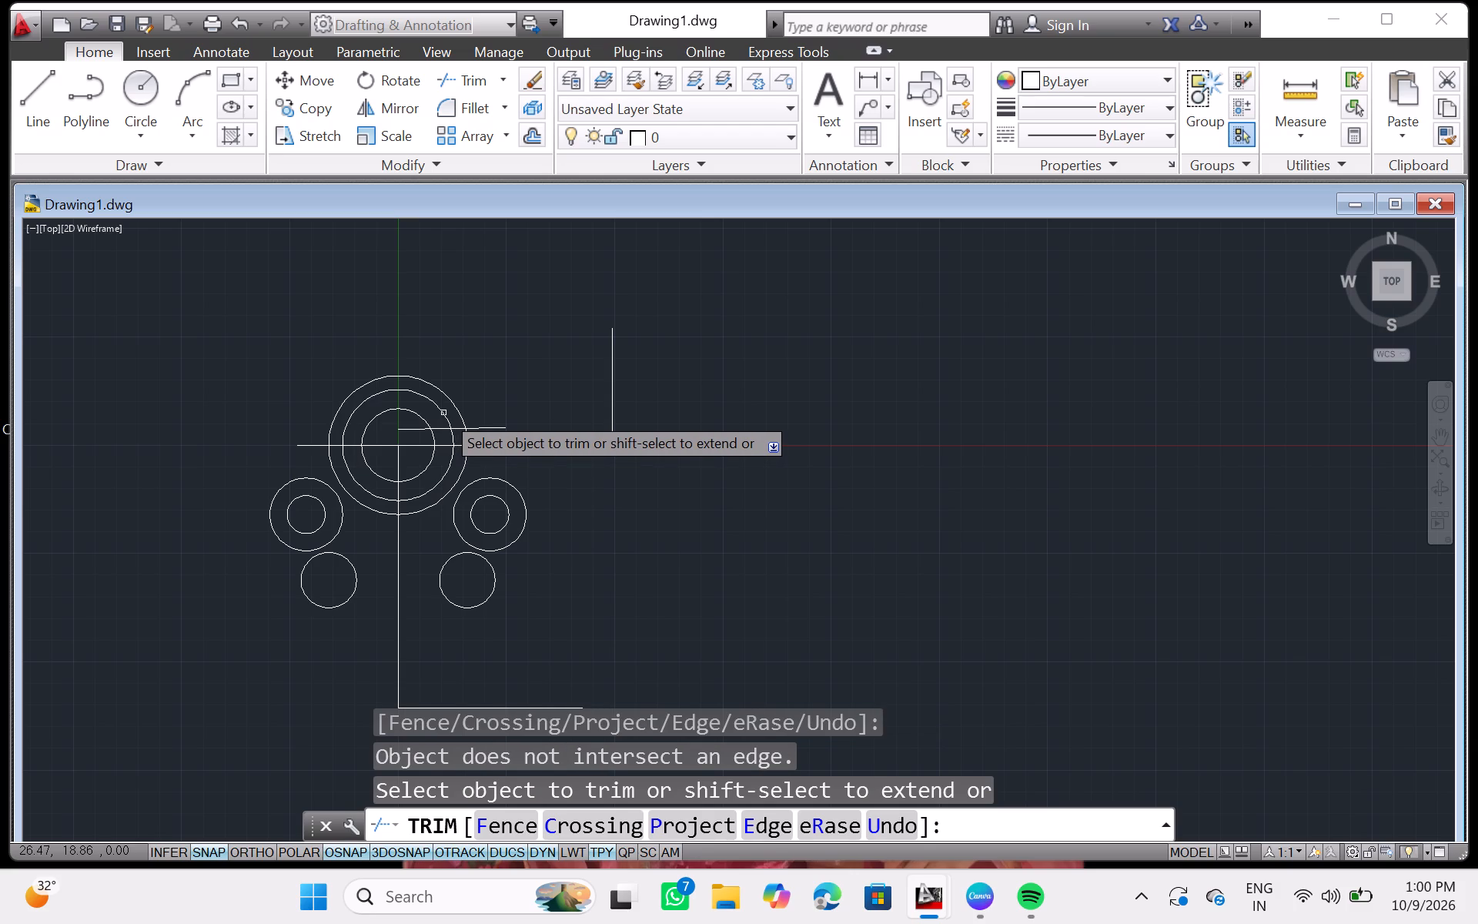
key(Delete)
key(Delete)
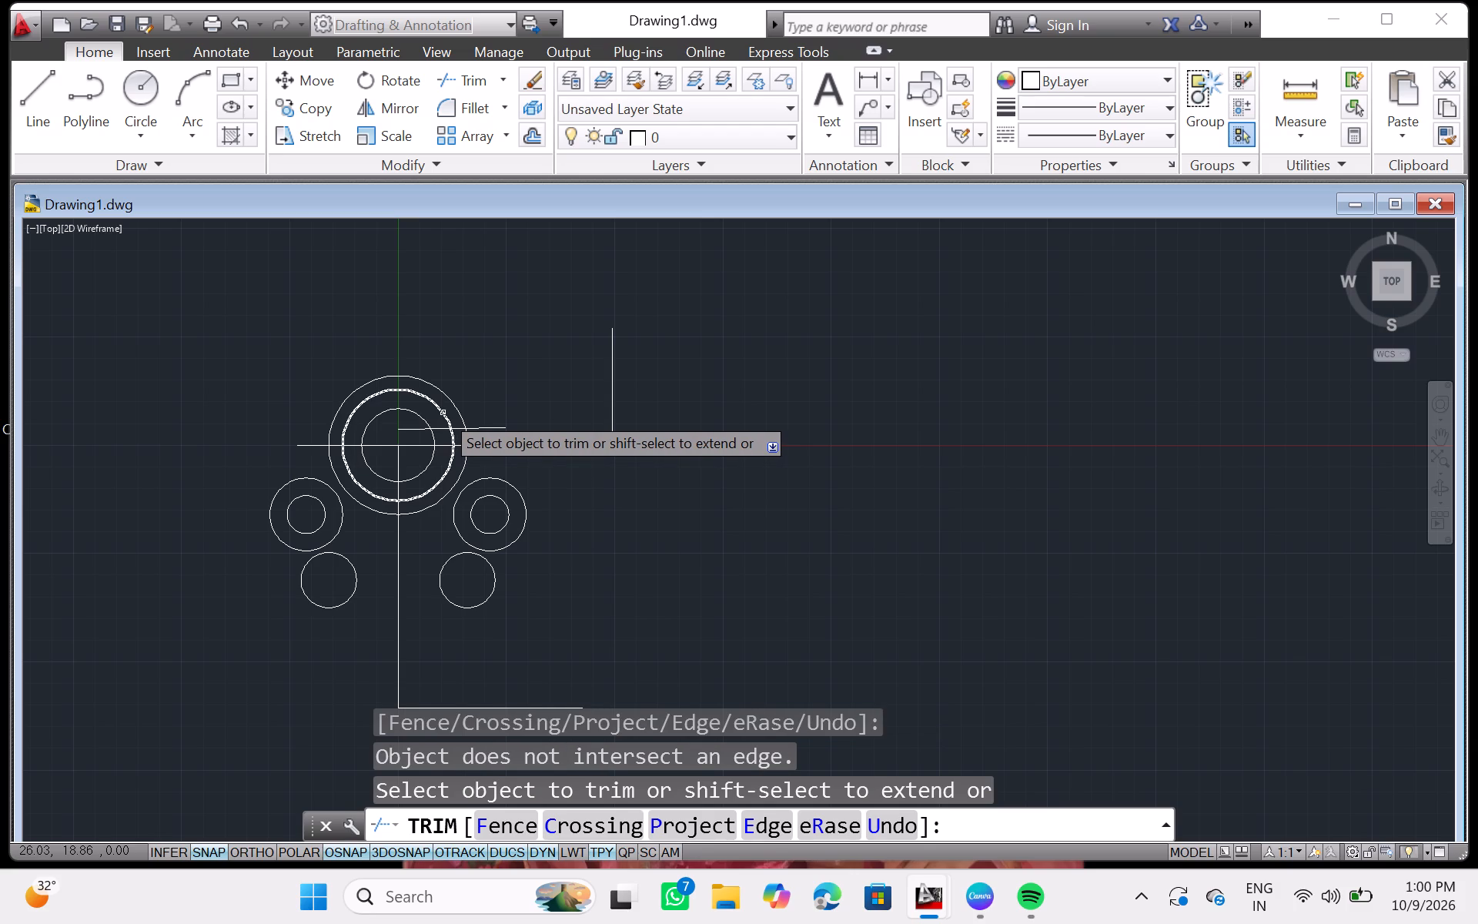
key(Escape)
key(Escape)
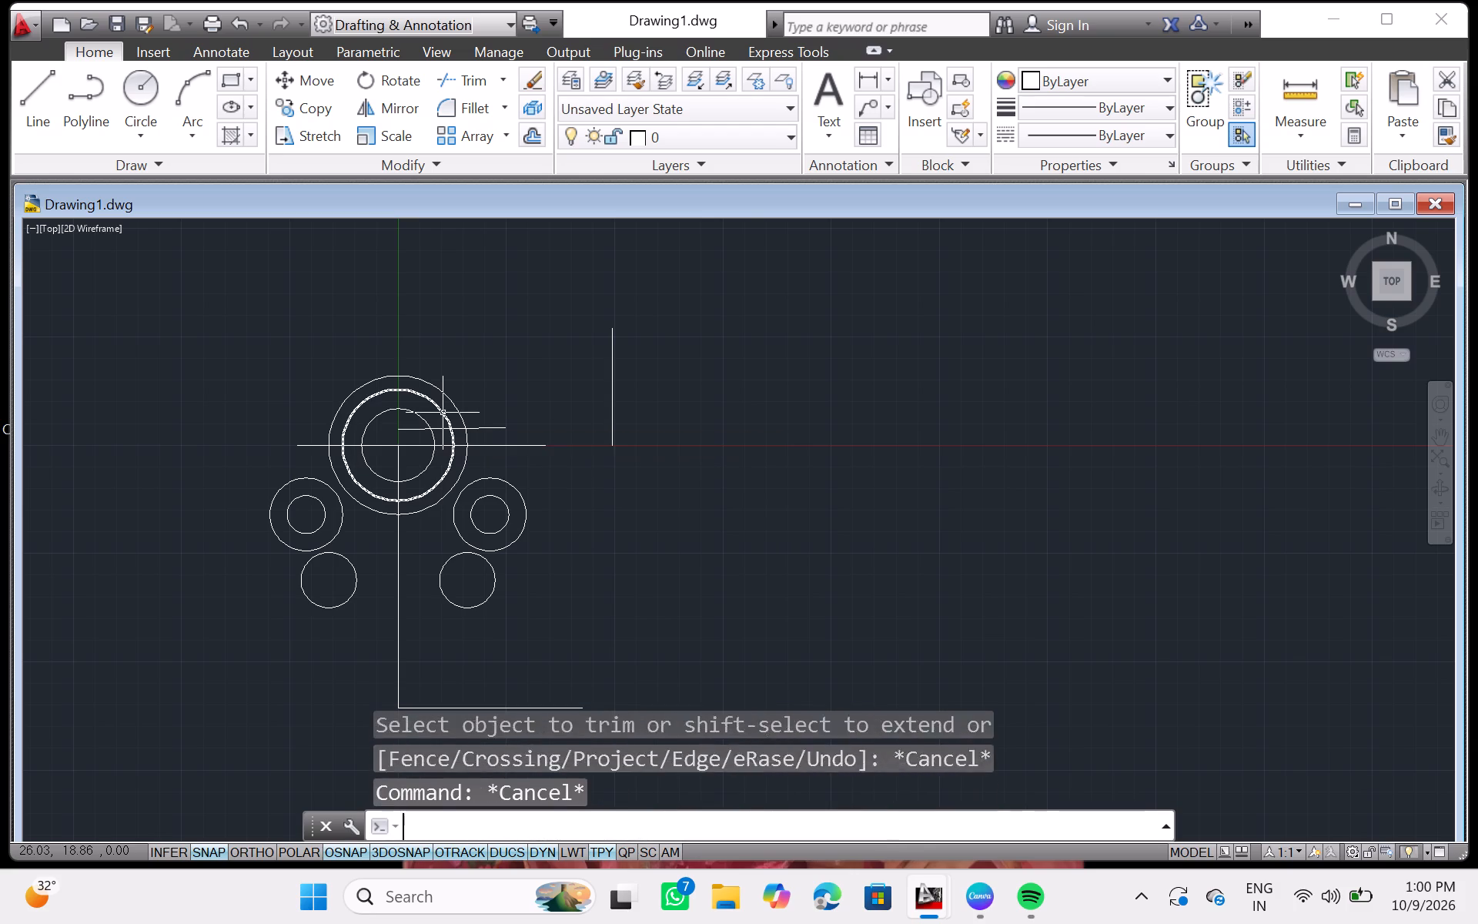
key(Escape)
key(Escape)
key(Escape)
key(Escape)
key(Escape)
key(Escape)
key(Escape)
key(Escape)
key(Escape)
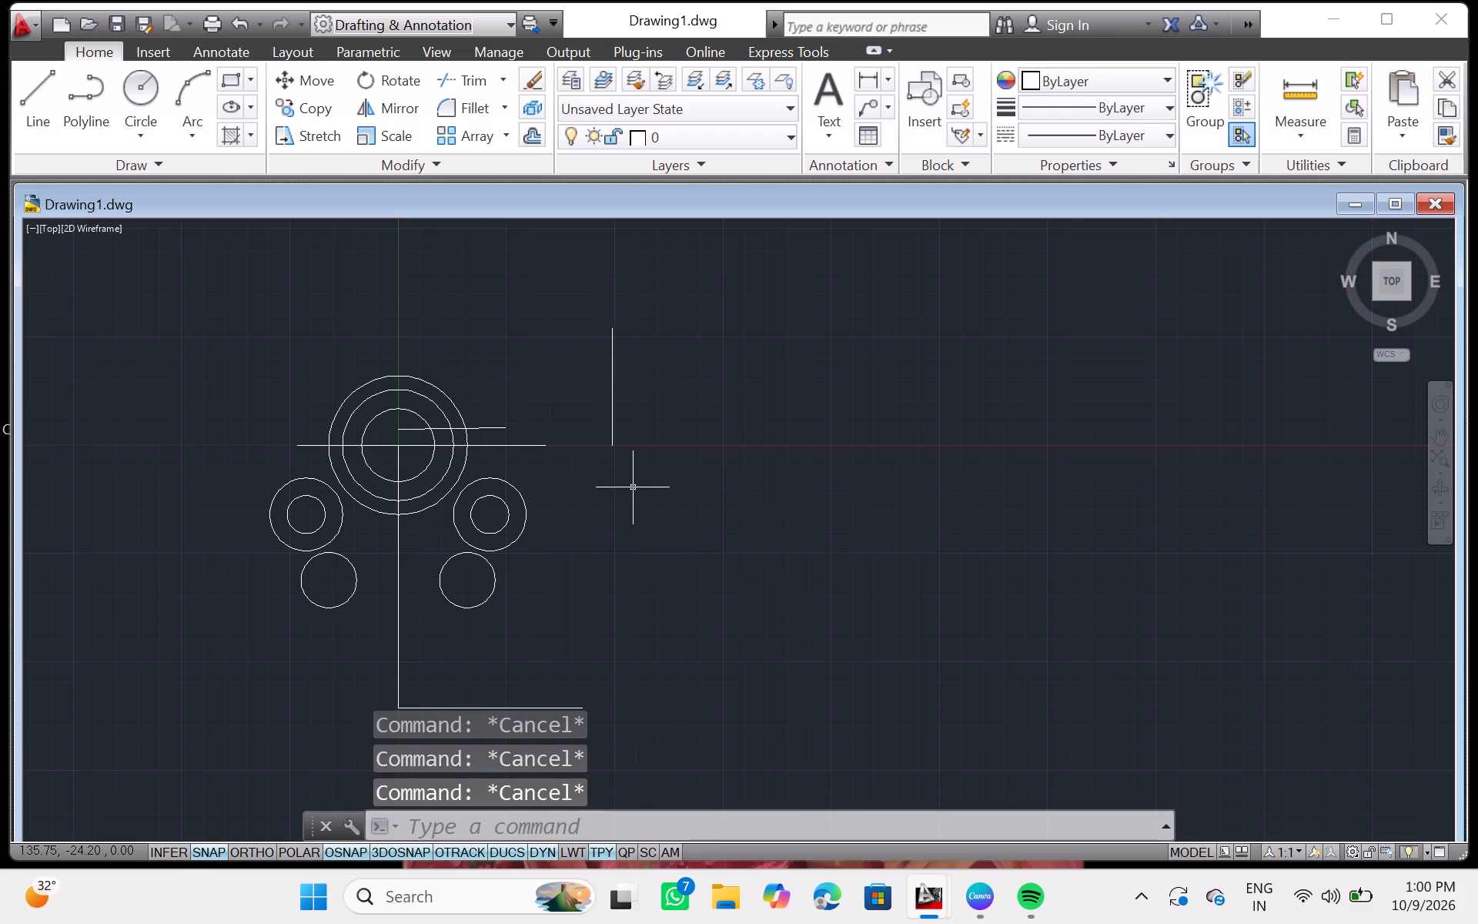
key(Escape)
Trim away the middle concentric circle's upper arc and lower-right quadrant, using all objects as cutting edges.
key(t)
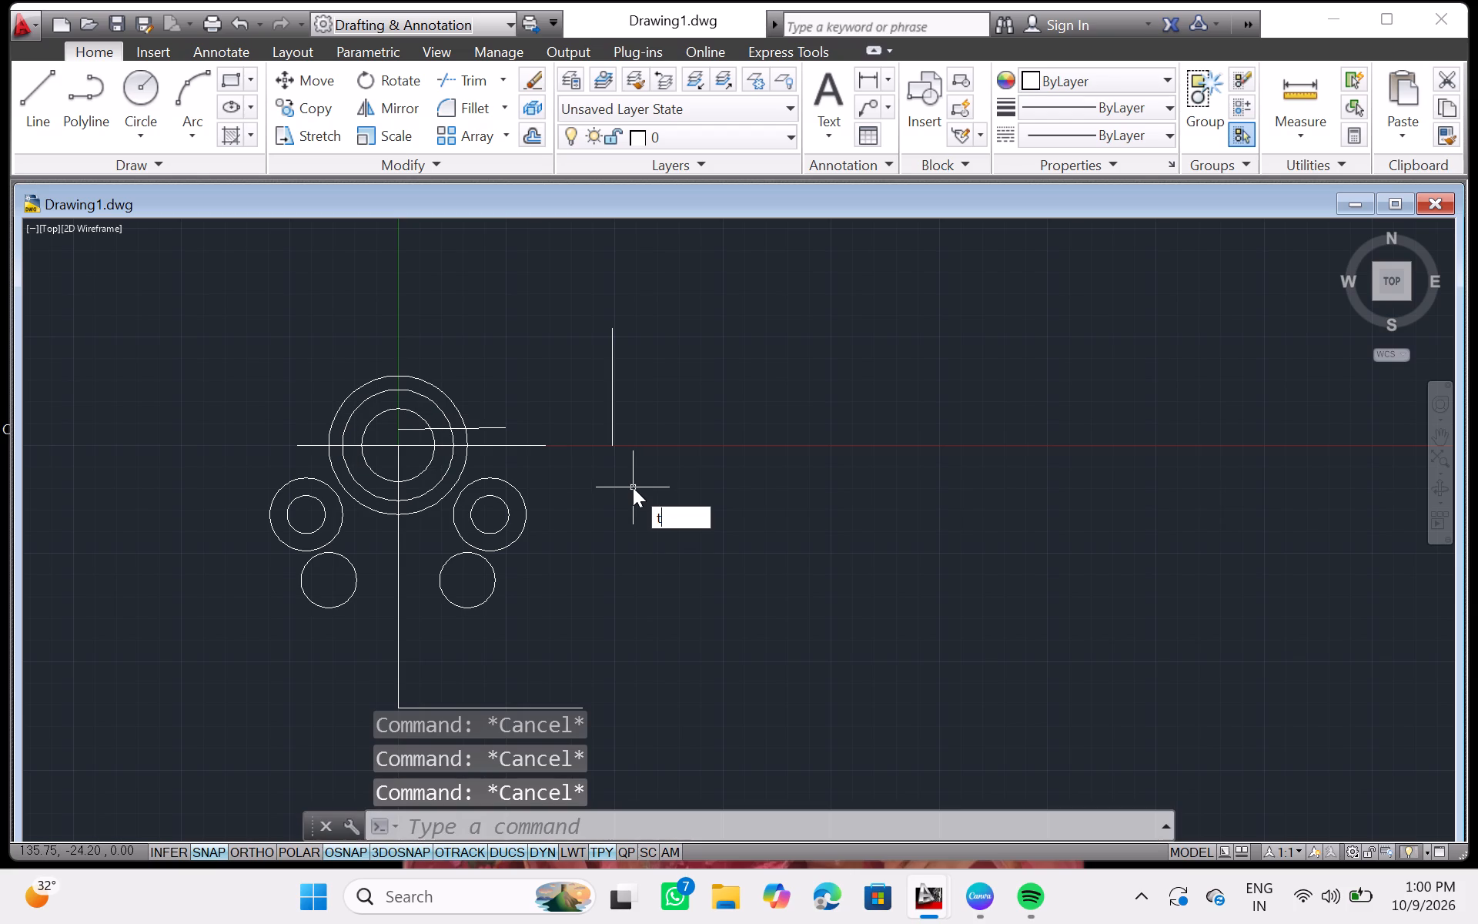
key(r)
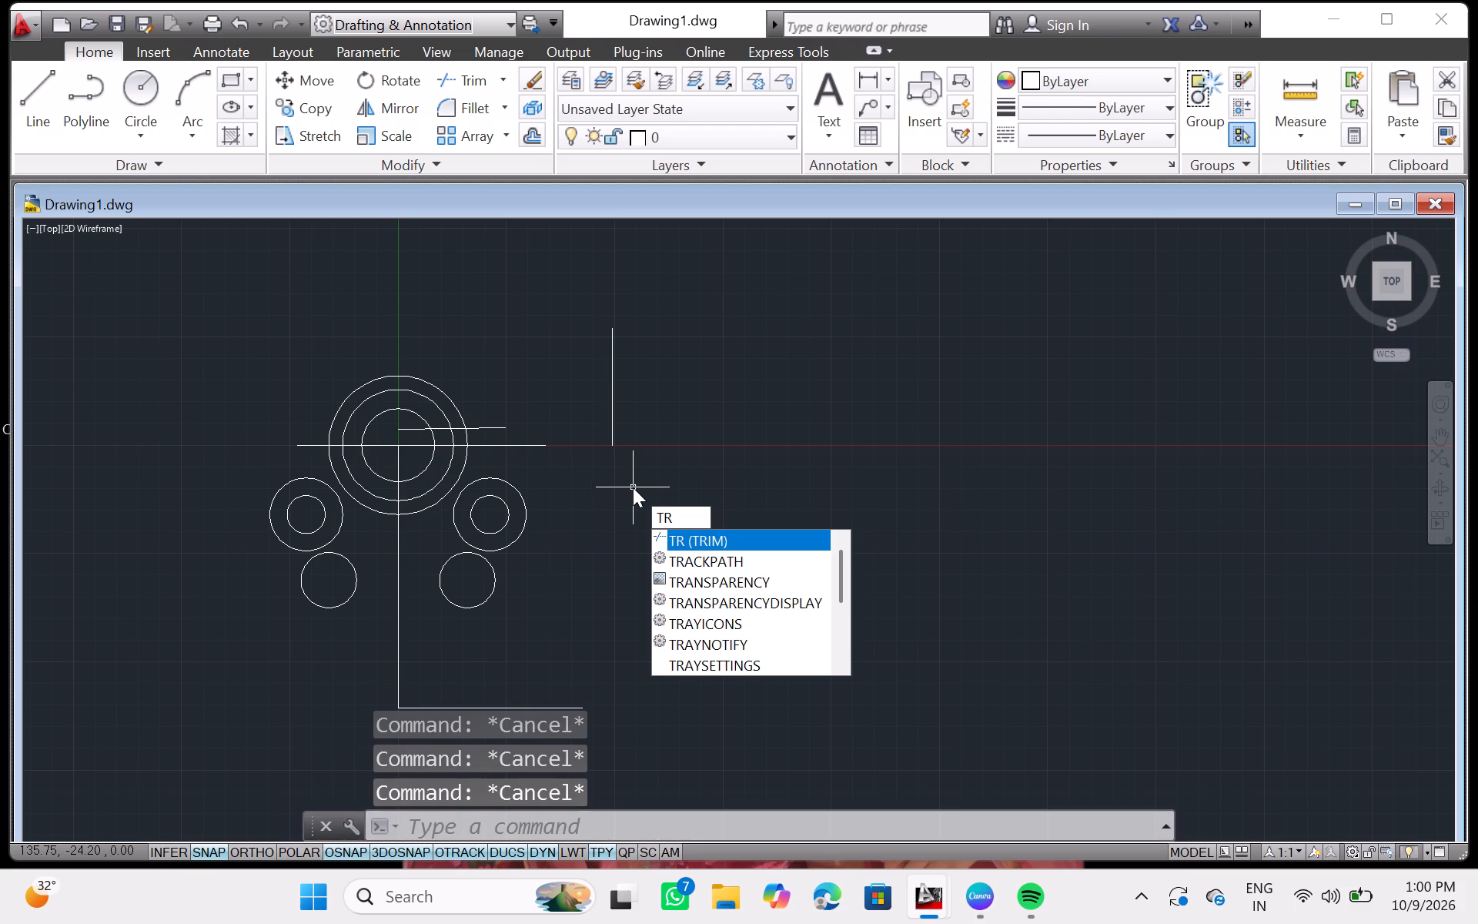
key(Return)
key(Return)
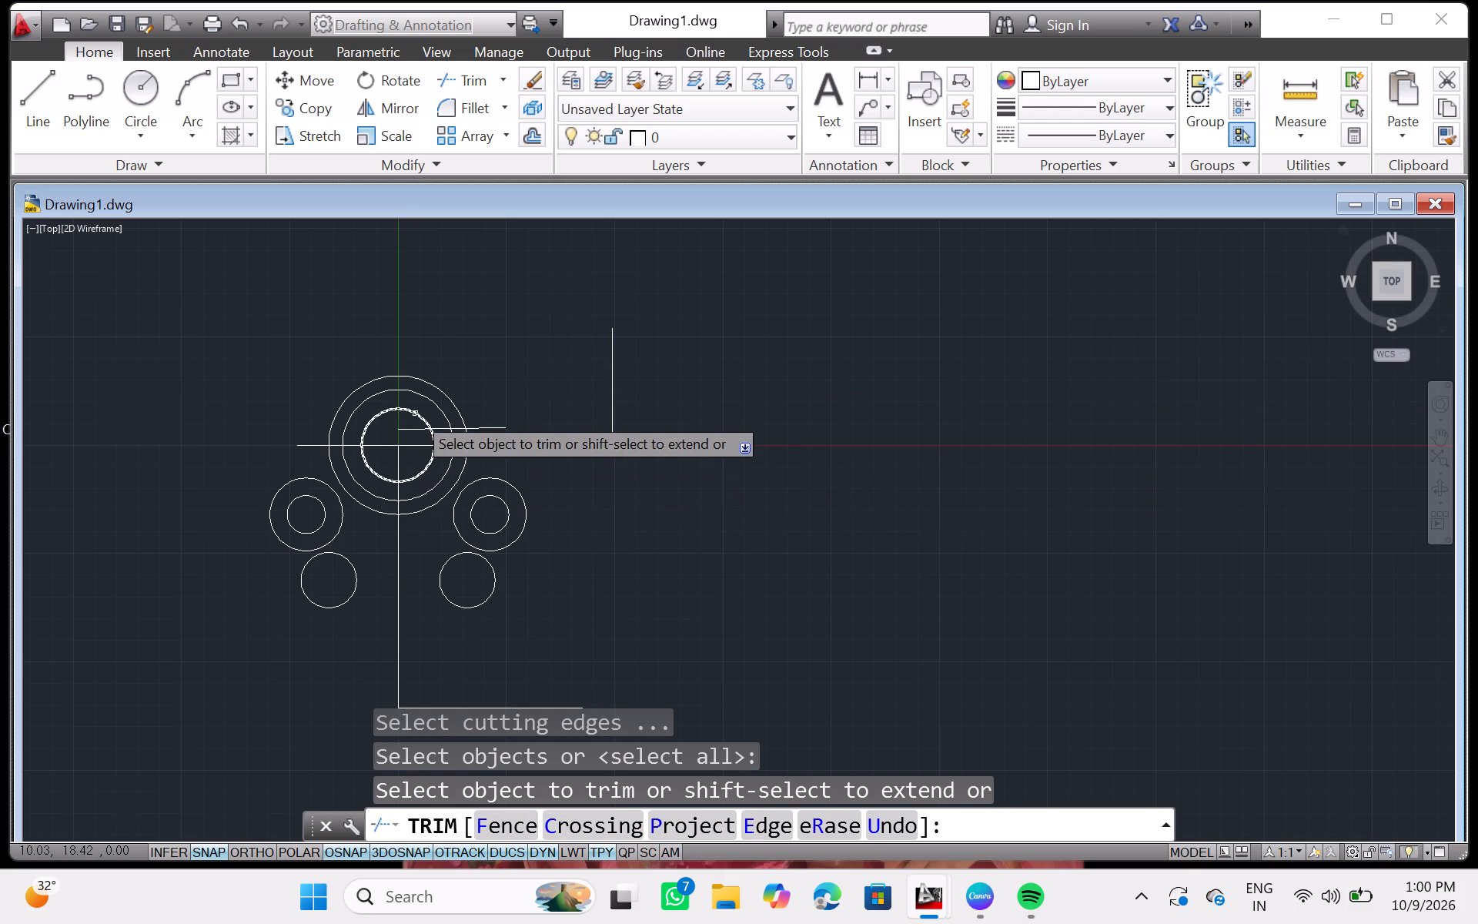
click(432, 400)
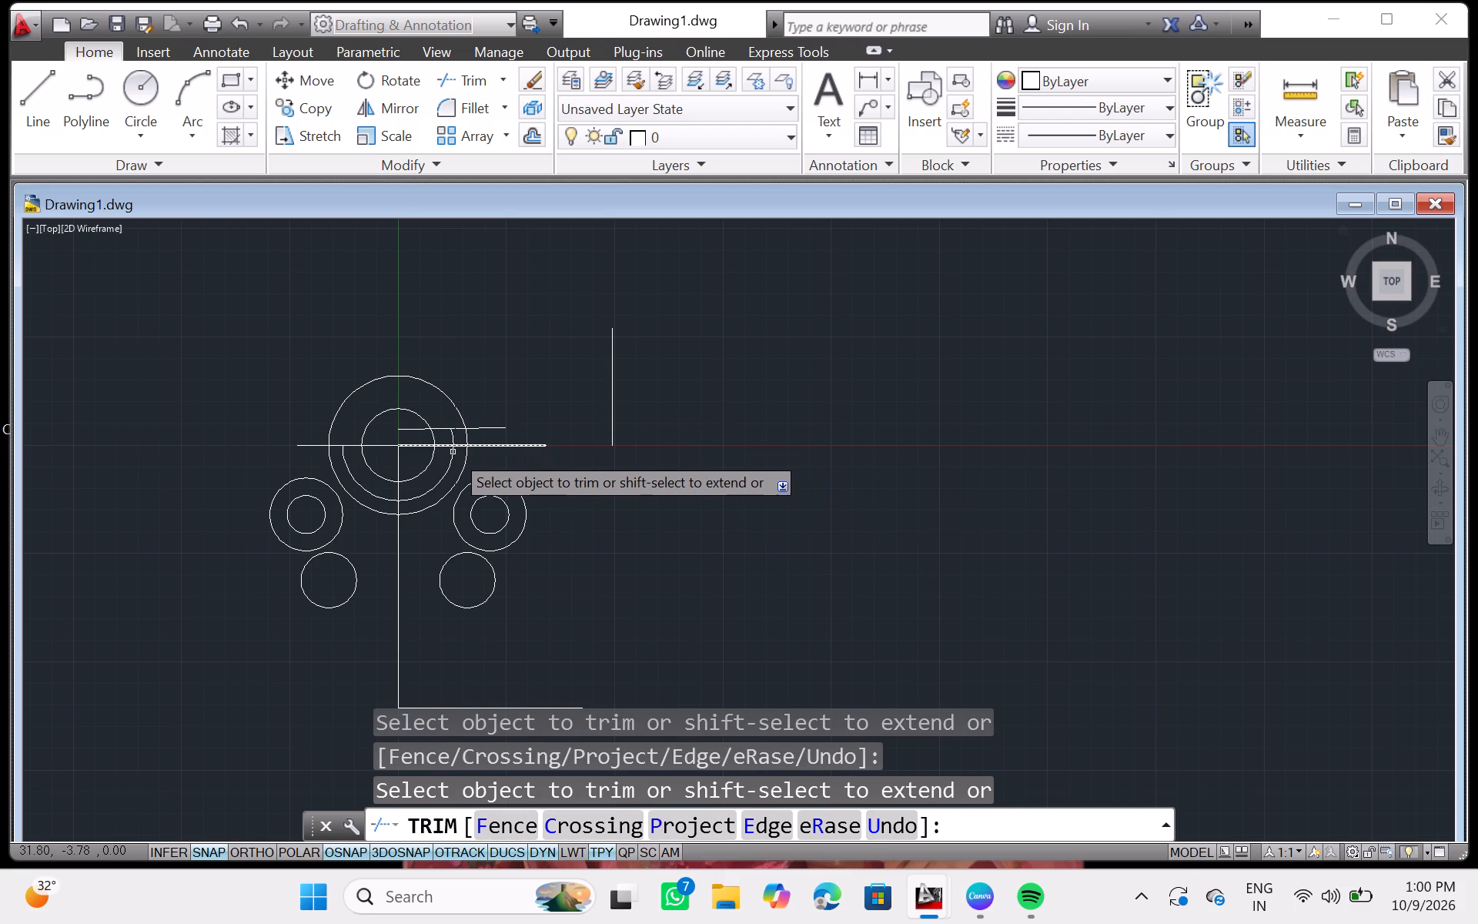
click(440, 481)
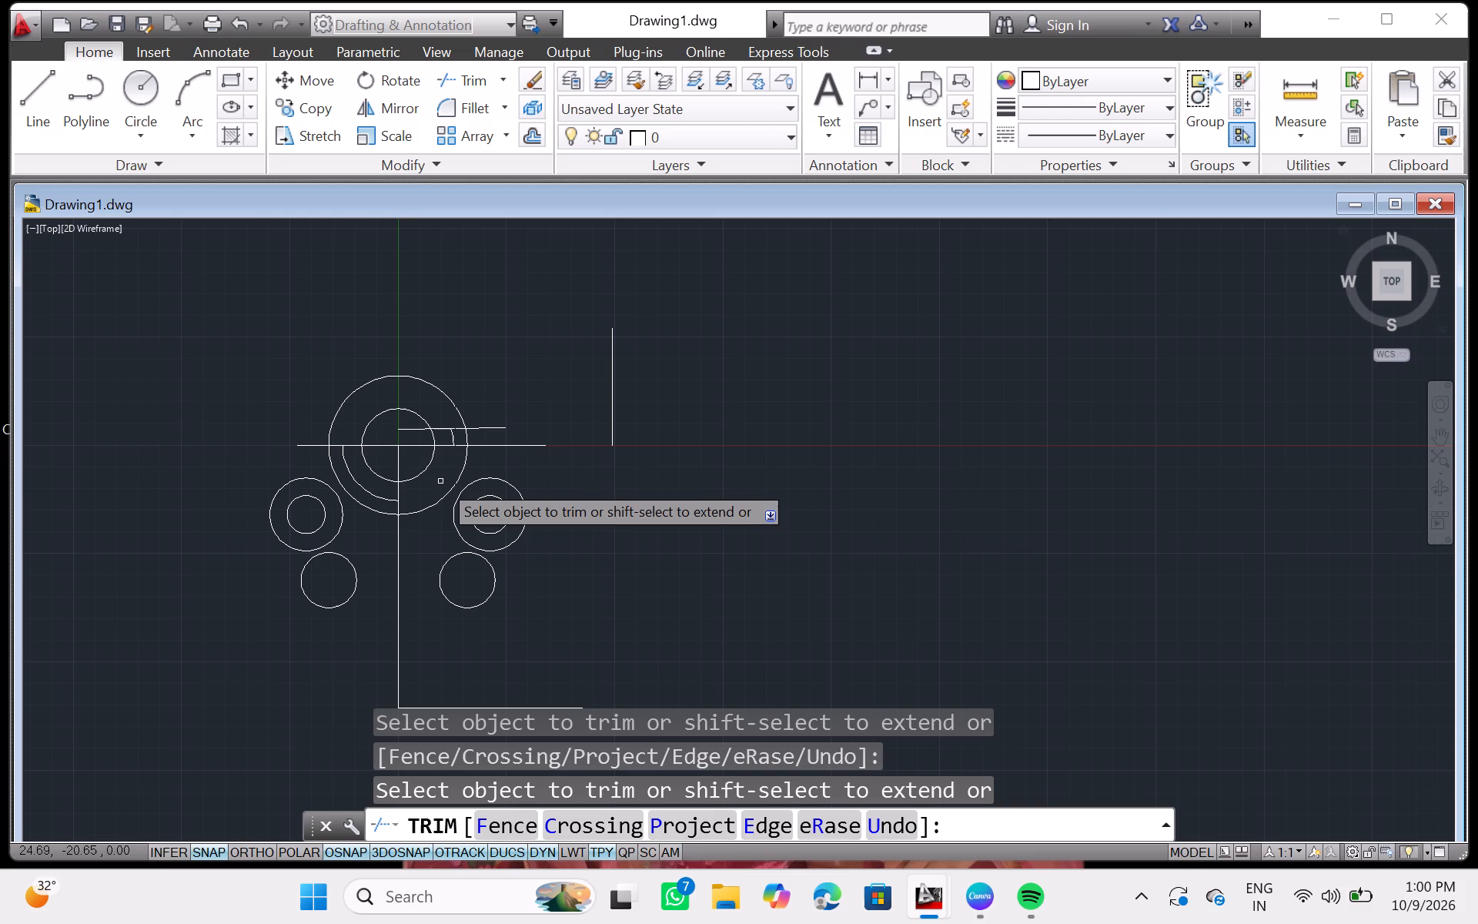
click(361, 489)
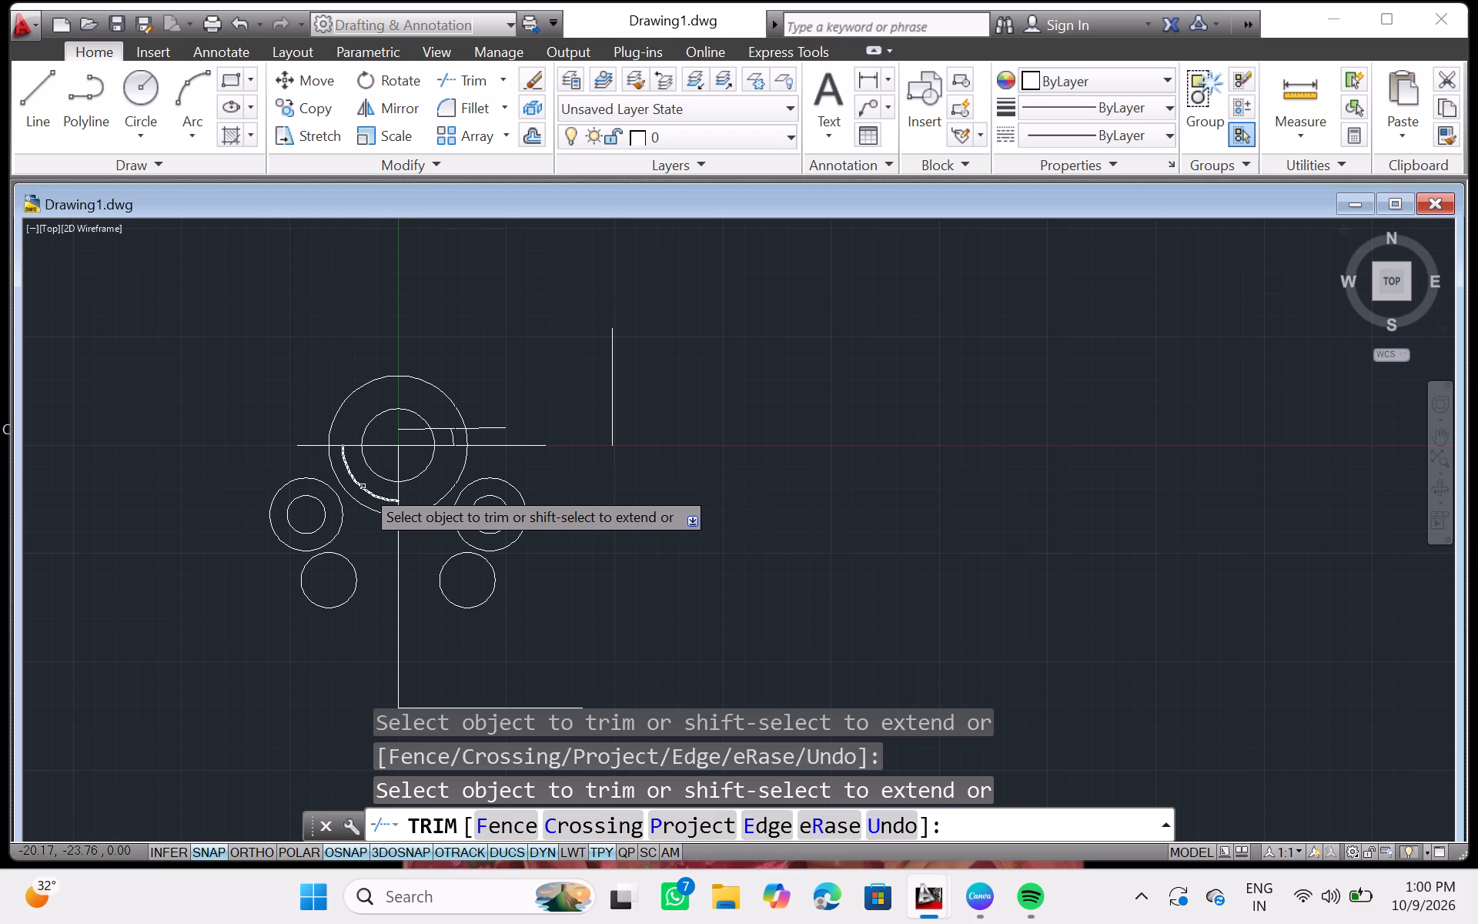
click(363, 487)
click(364, 491)
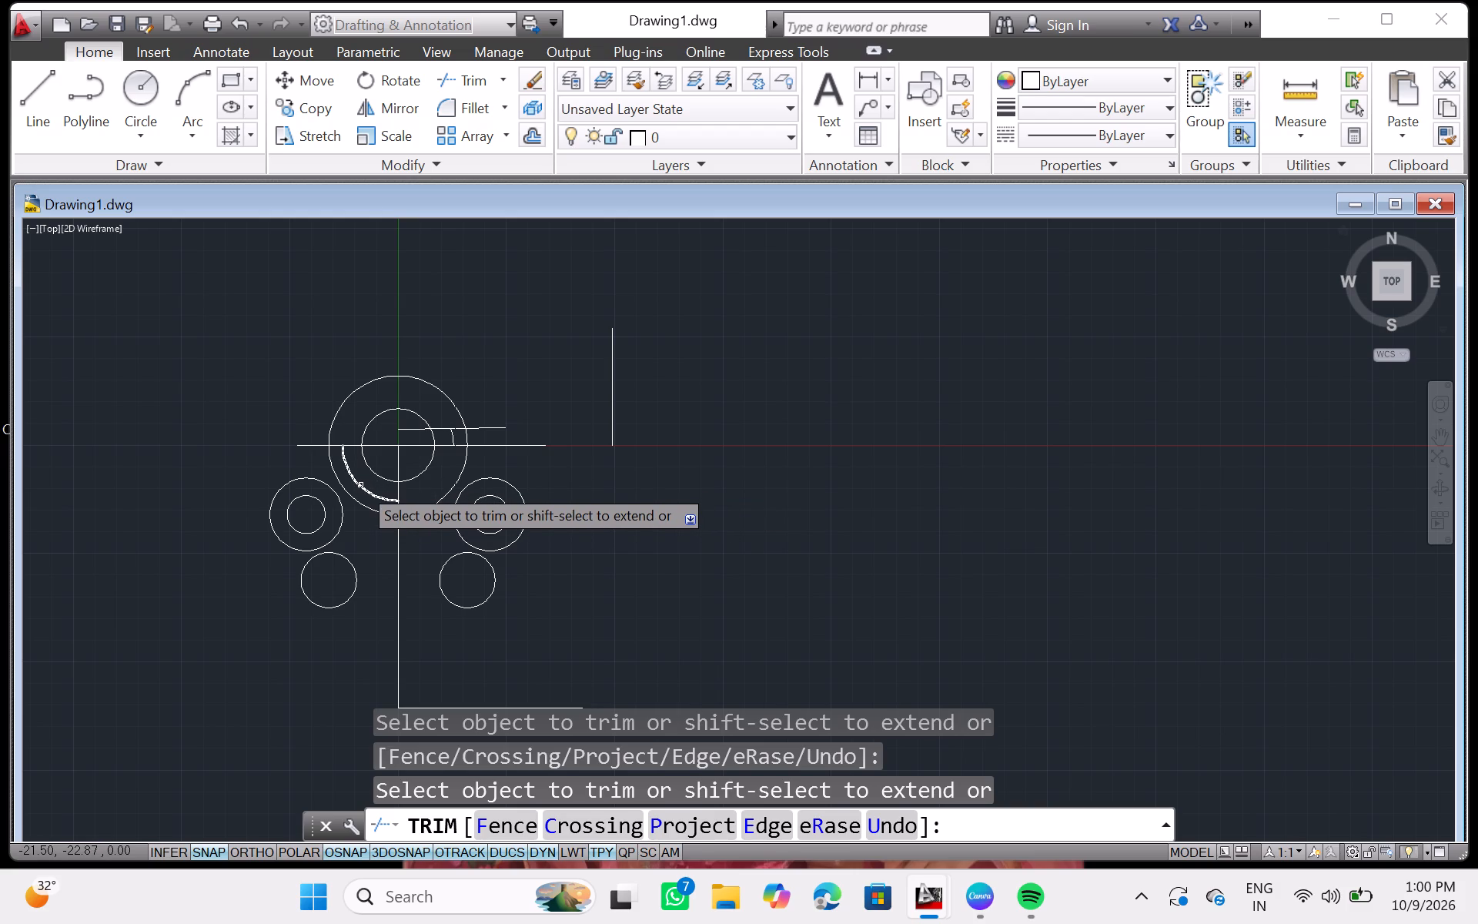
click(360, 485)
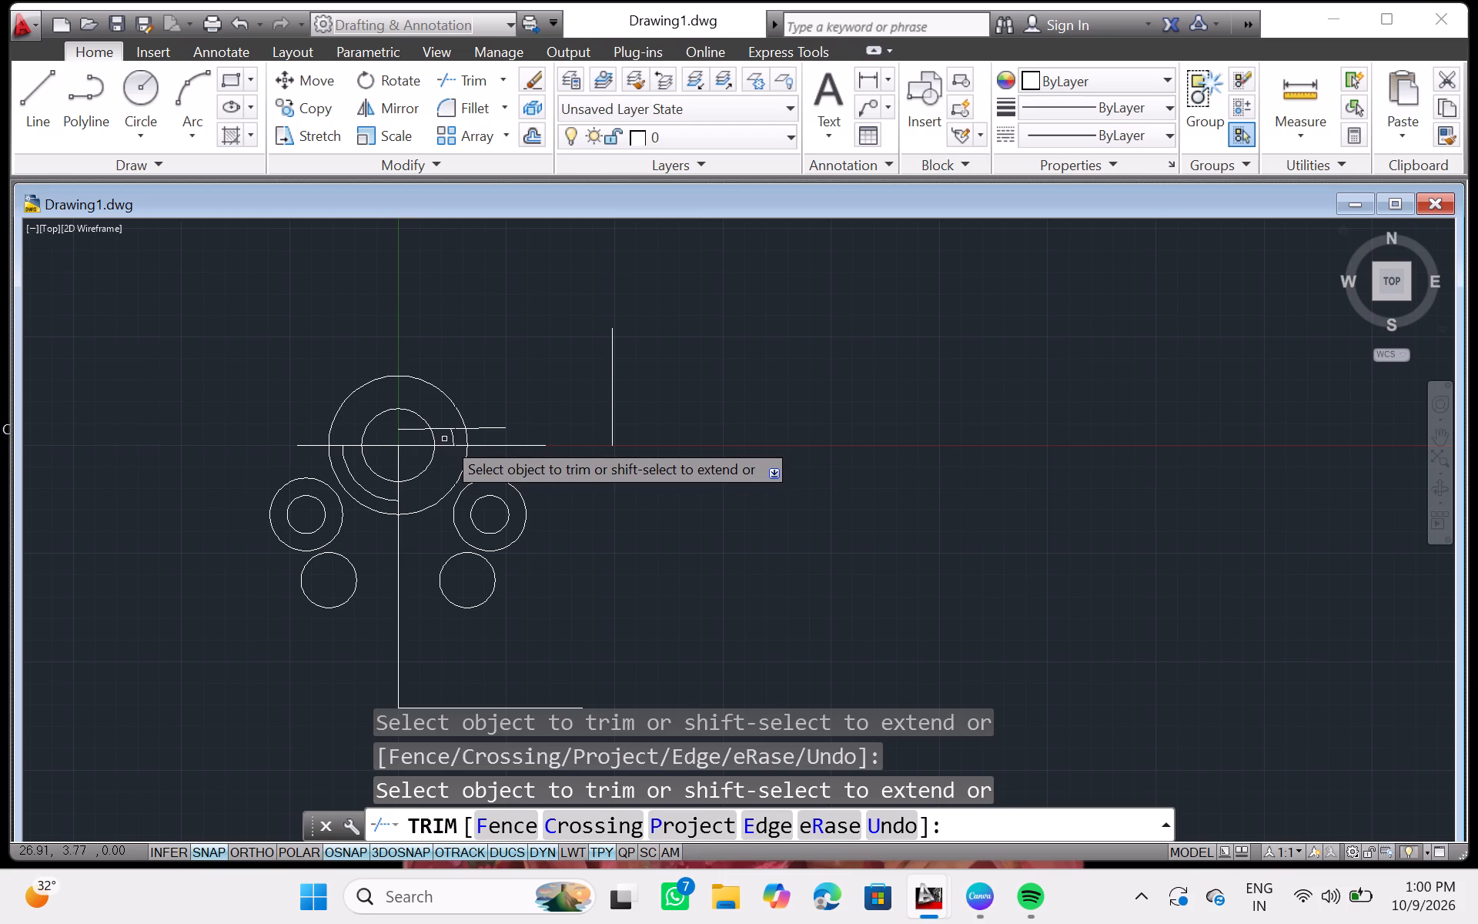
Trim the slightly slanted line and the horizontal centre line where they extend beyond the outermost concentric circle.
click(495, 427)
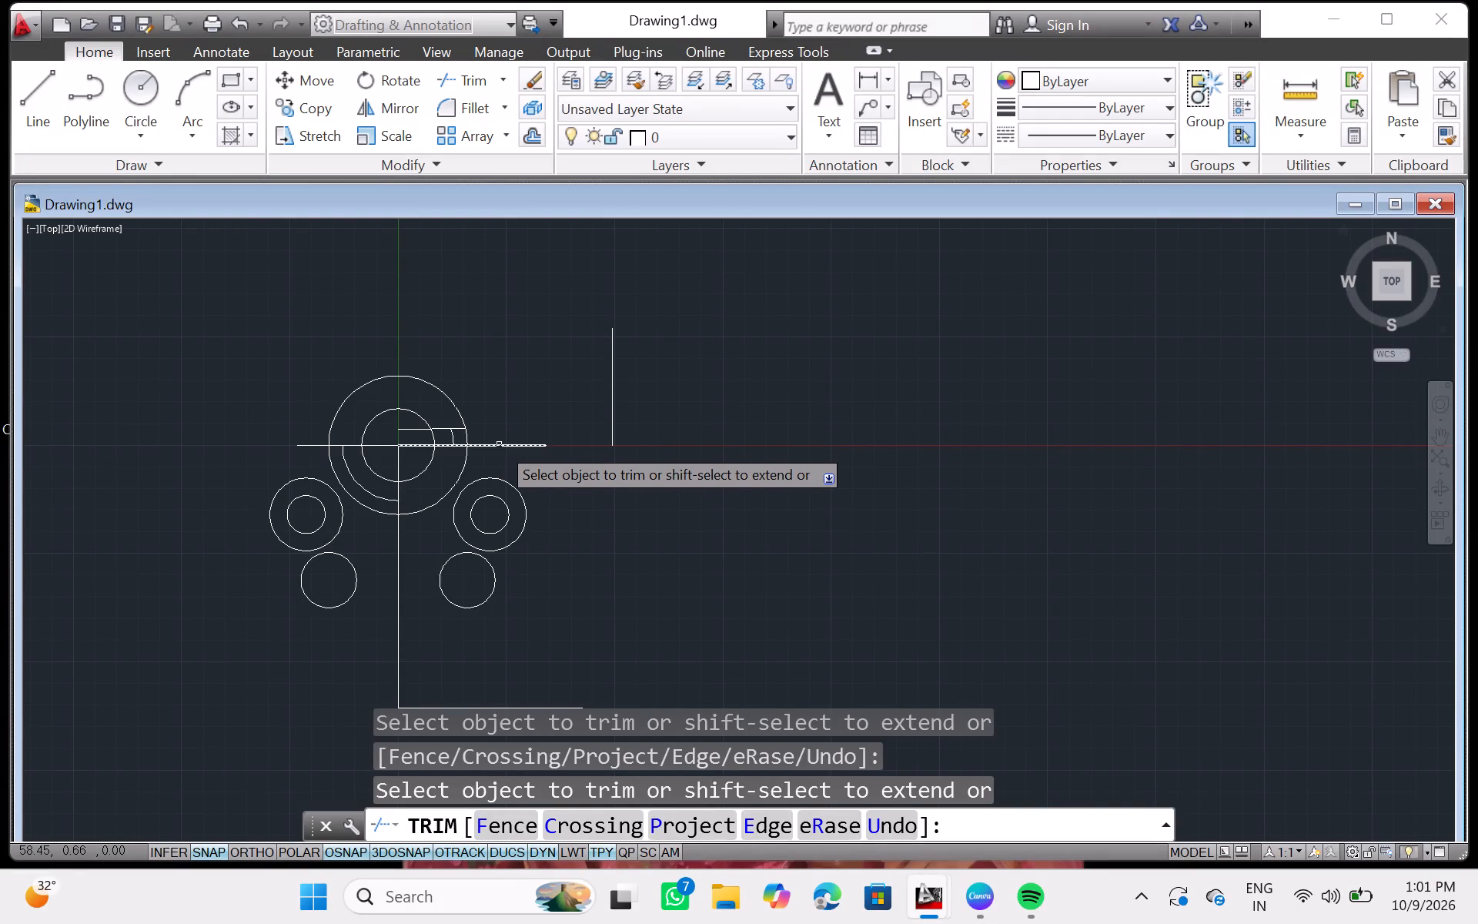
click(499, 444)
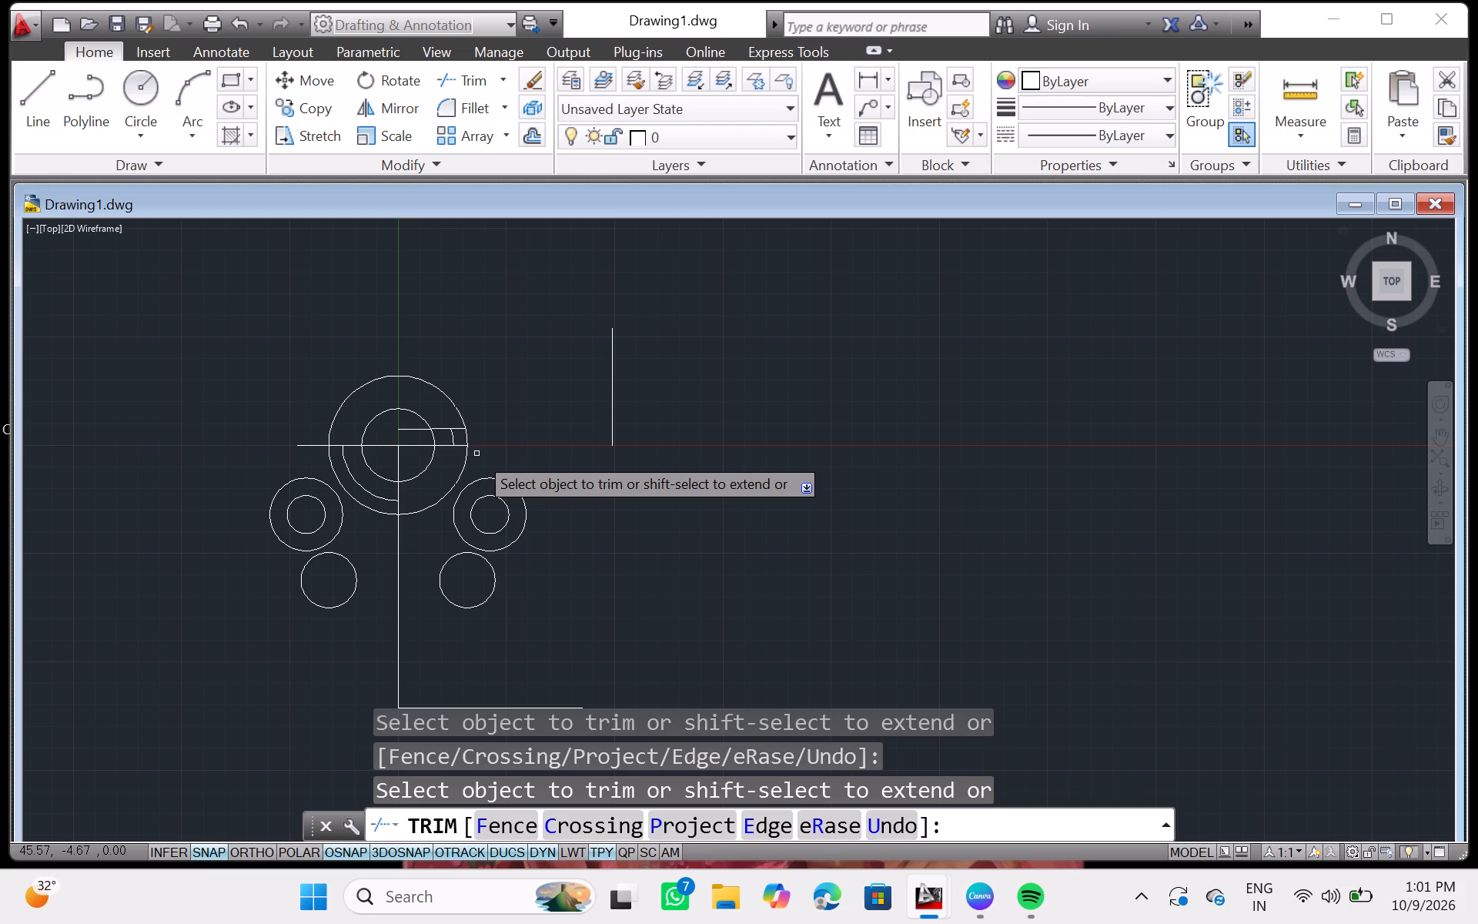
click(374, 494)
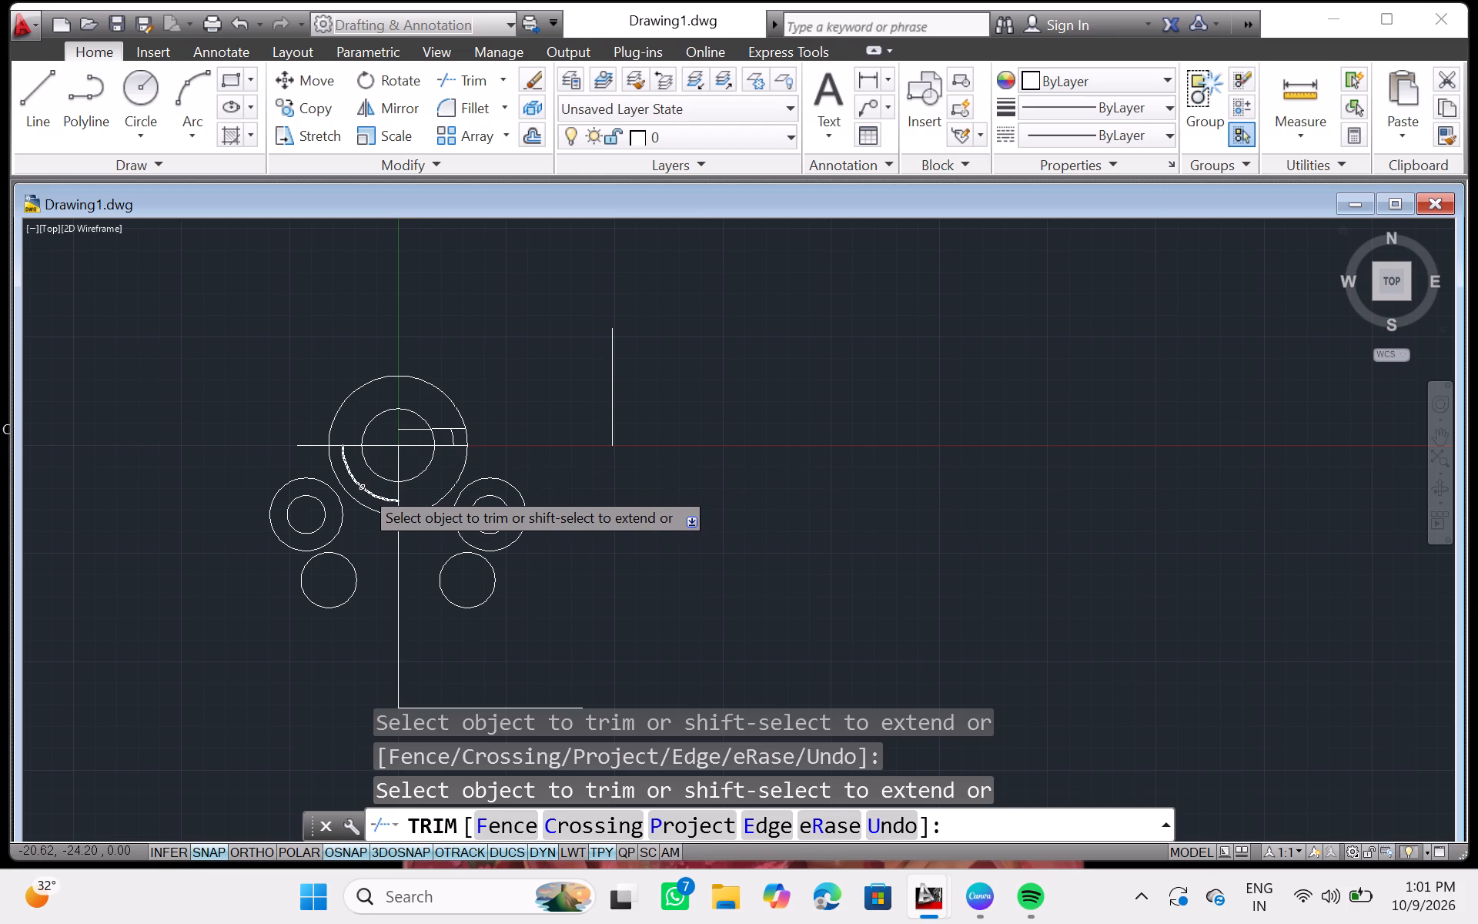
click(362, 487)
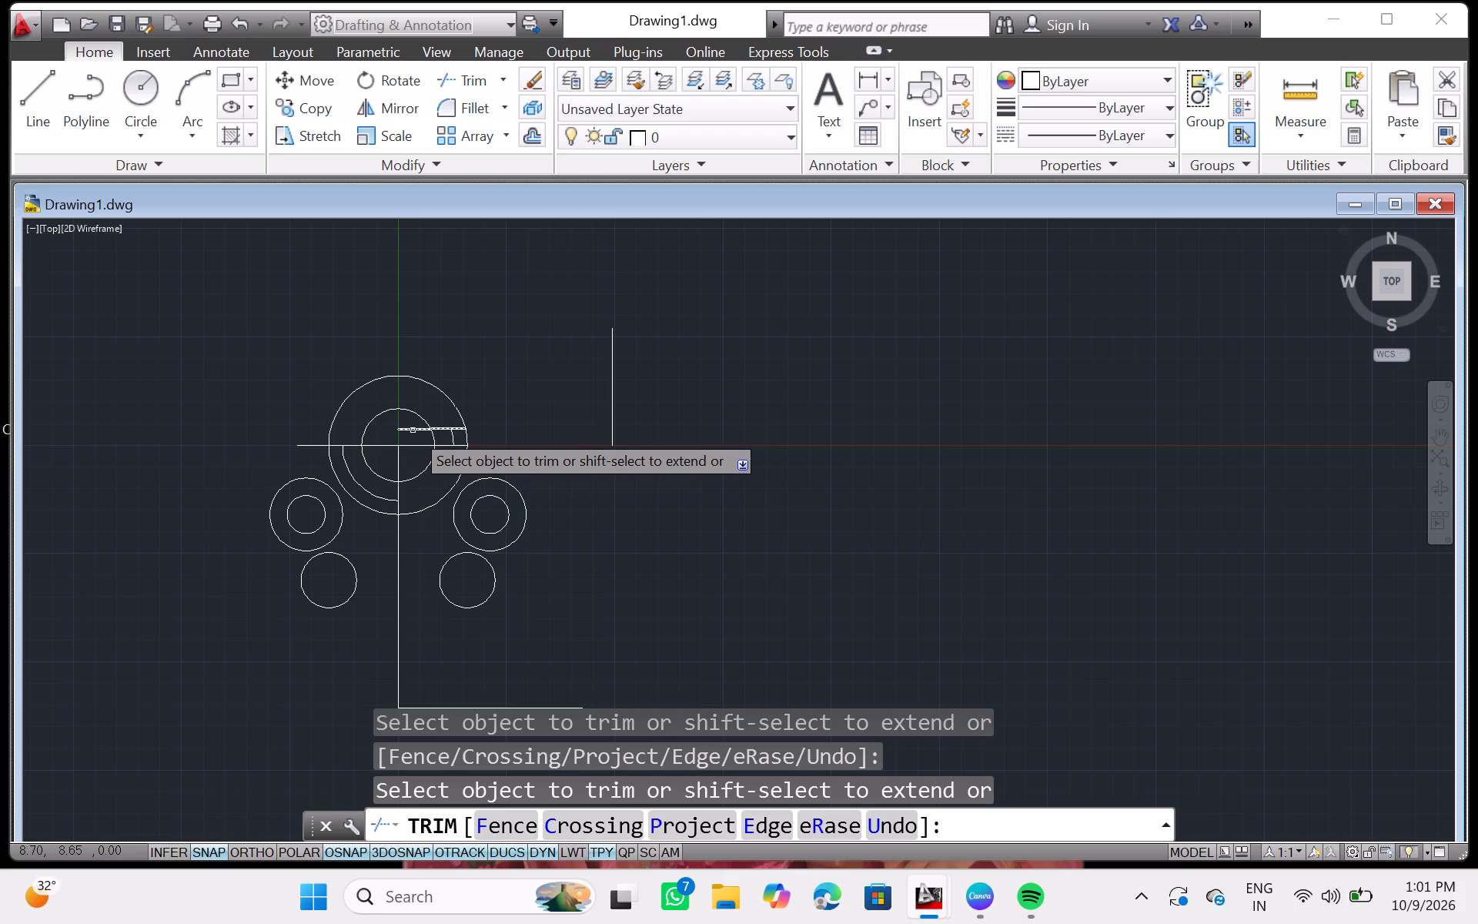
Trim the slightly slanted line and the right half of the horizontal centre line inside the innermost circle, ending the Trim command.
click(413, 429)
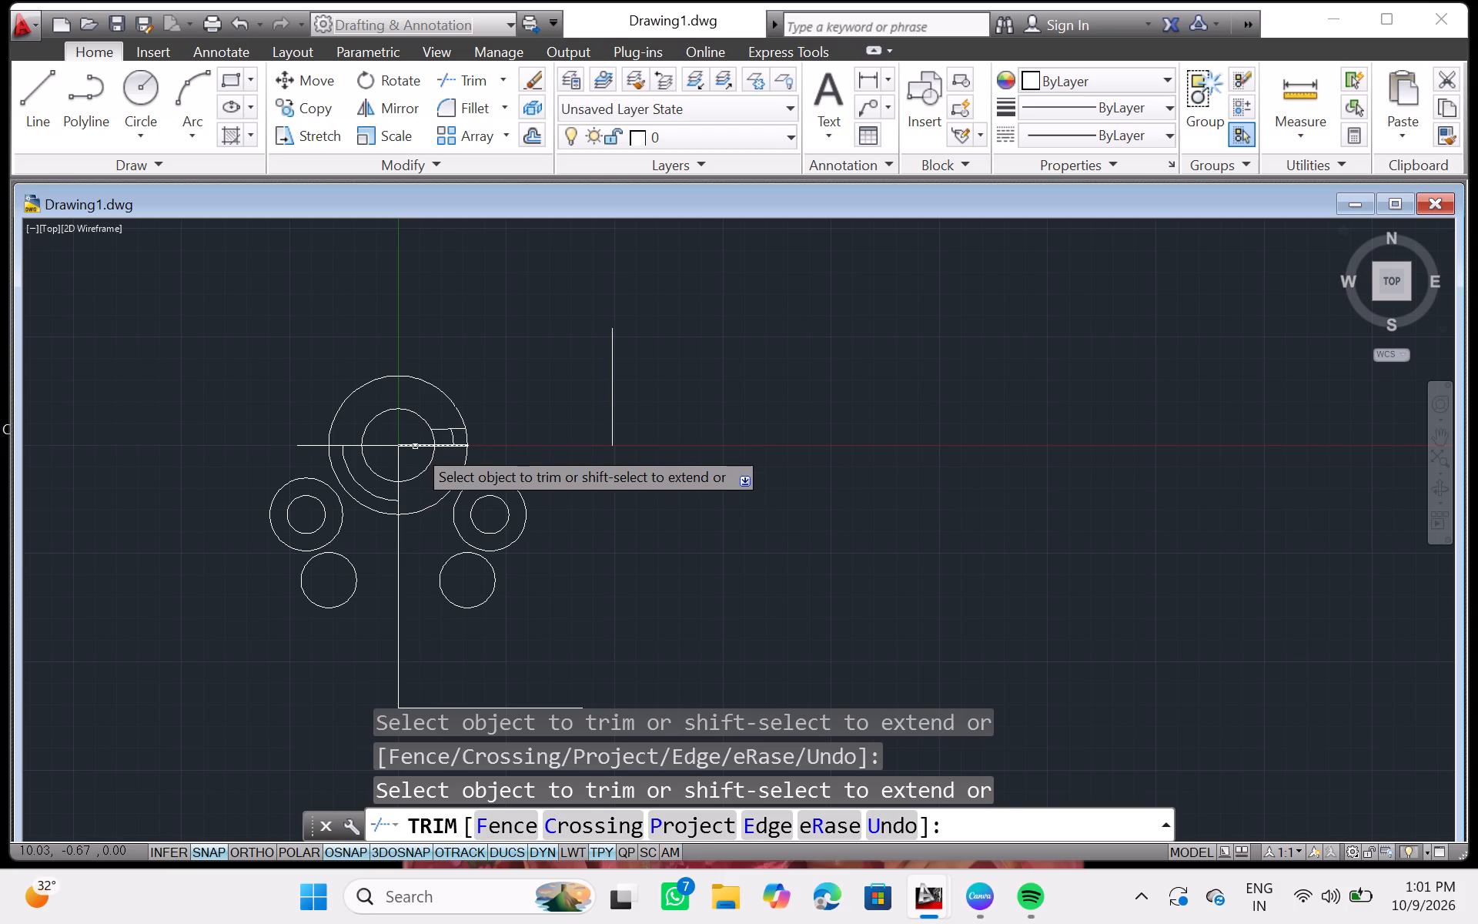
click(415, 447)
click(410, 446)
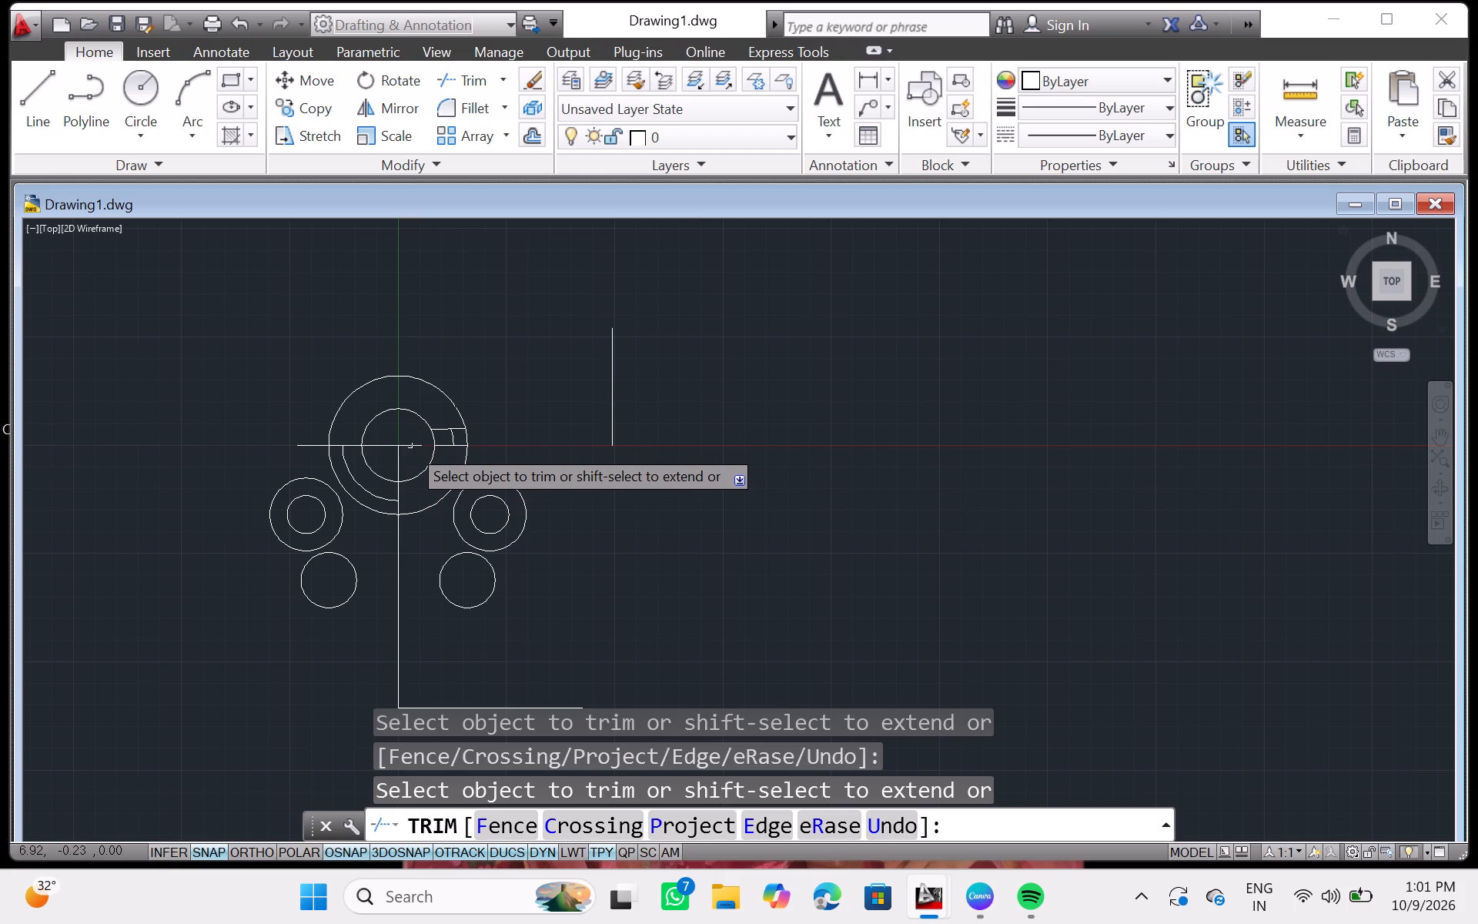
click(409, 447)
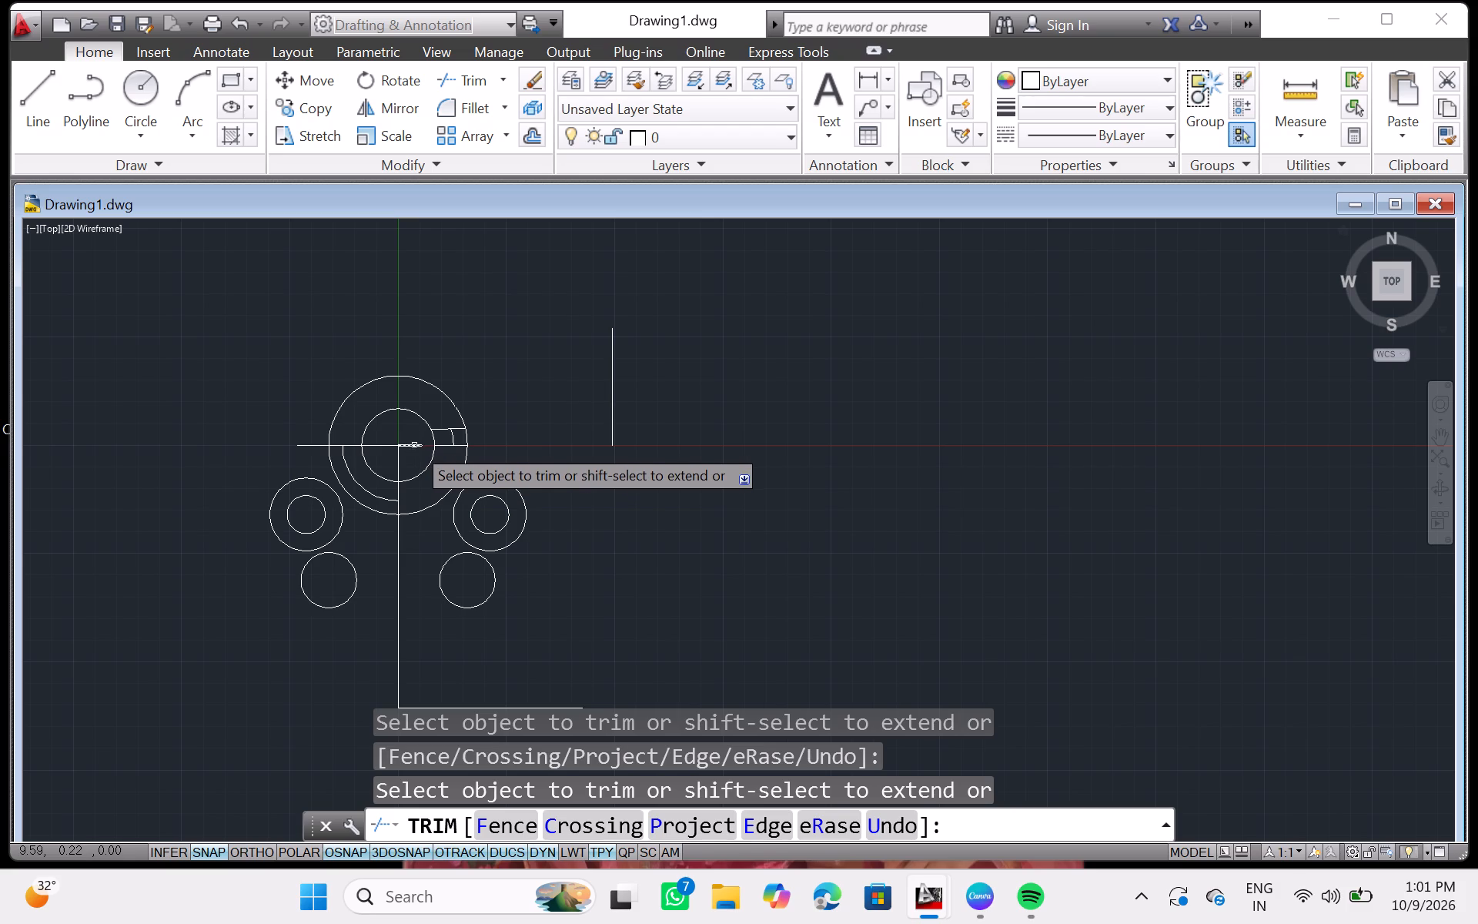
click(414, 445)
click(415, 448)
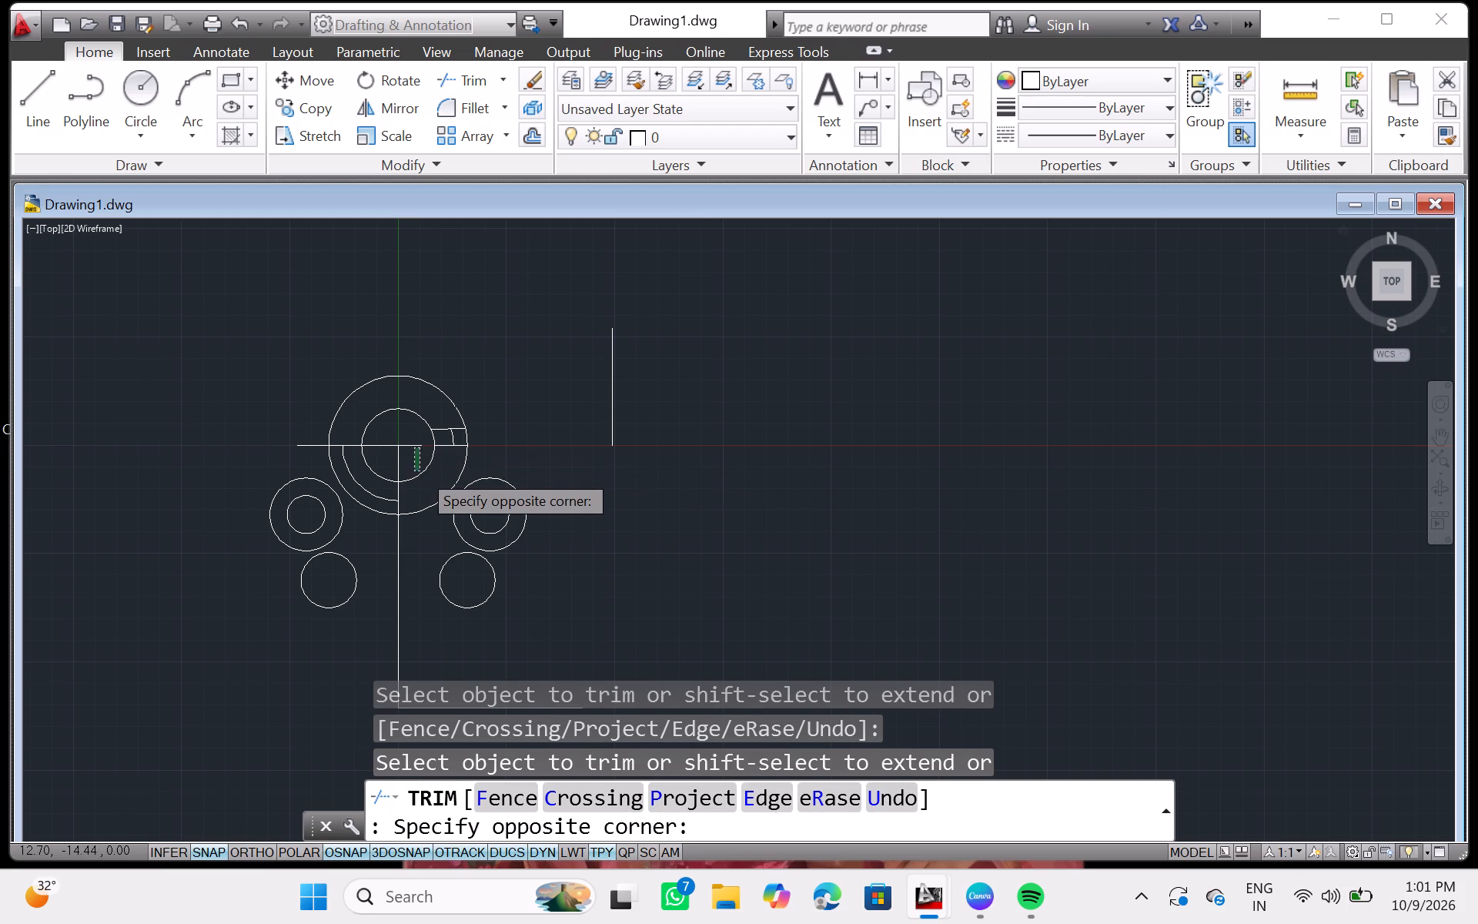
click(412, 447)
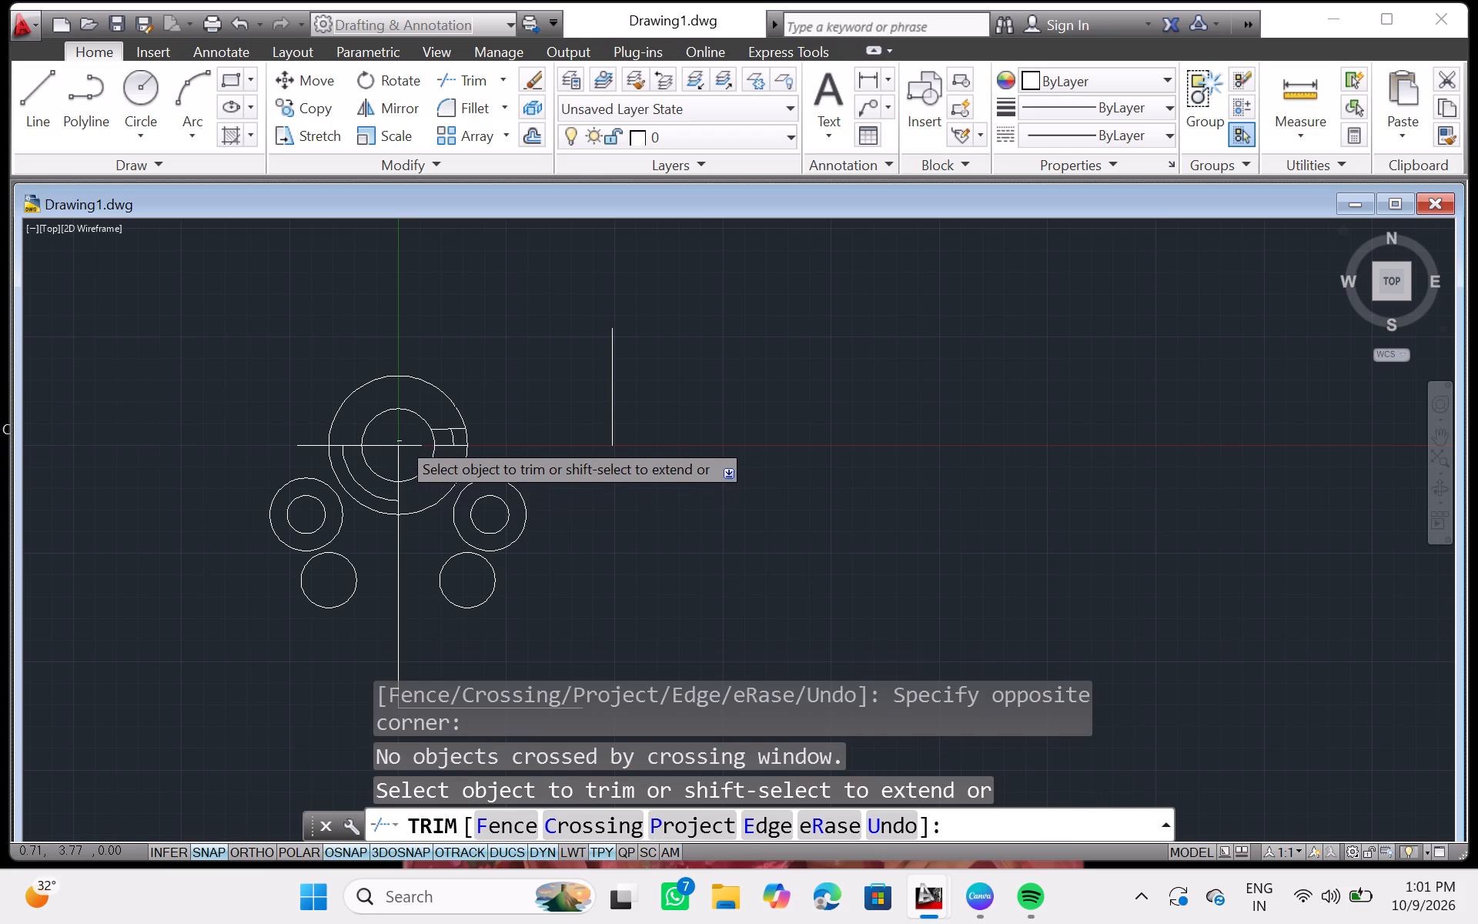
click(399, 444)
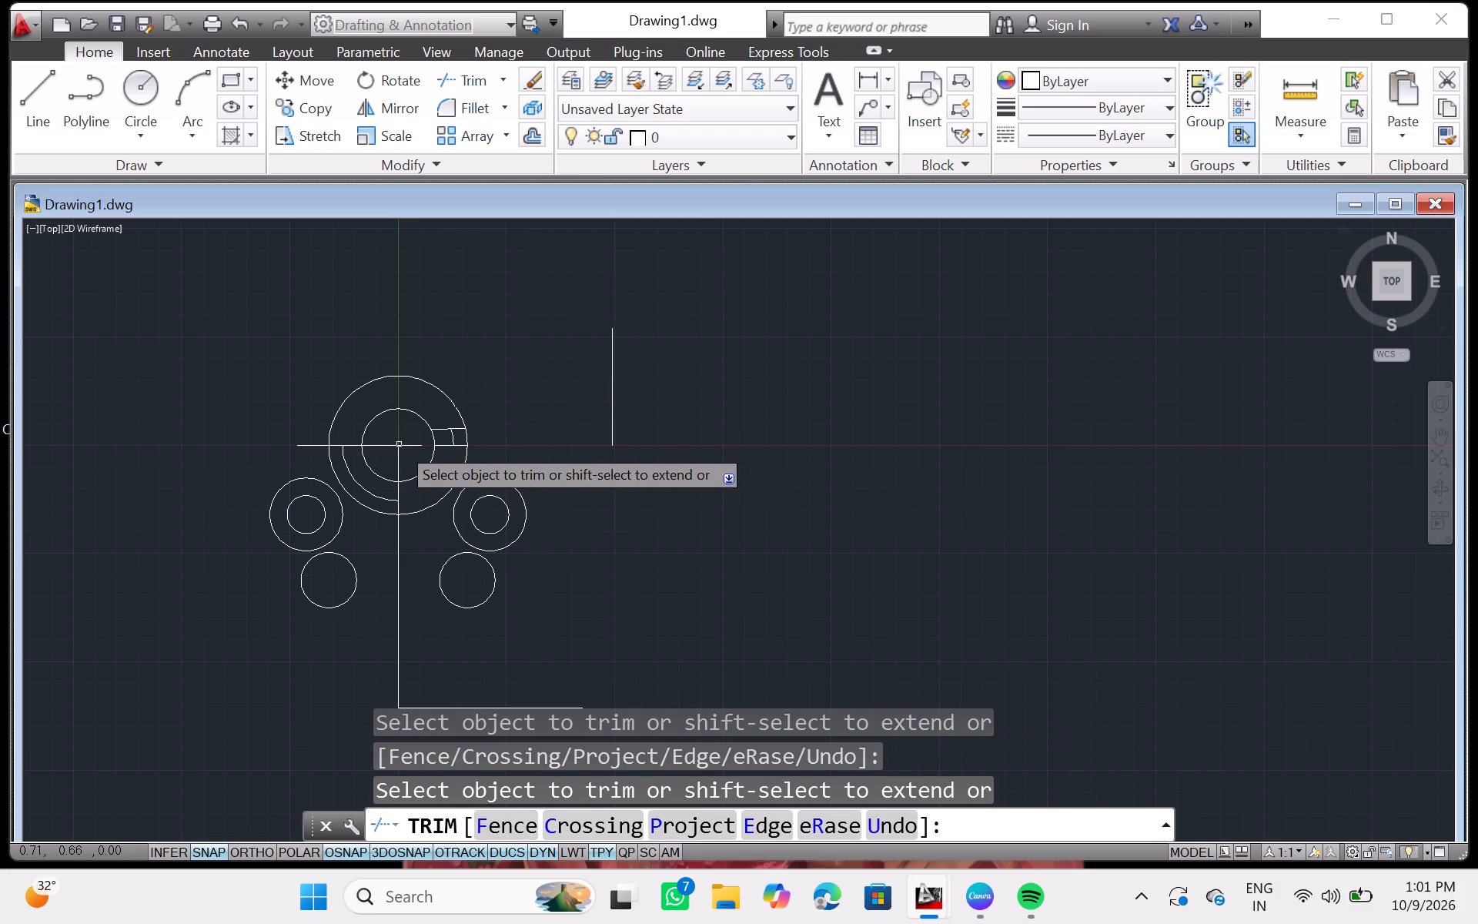
key(Escape)
key(Escape)
key(Escape)
key(Escape)
key(Escape)
key(Escape)
key(Escape)
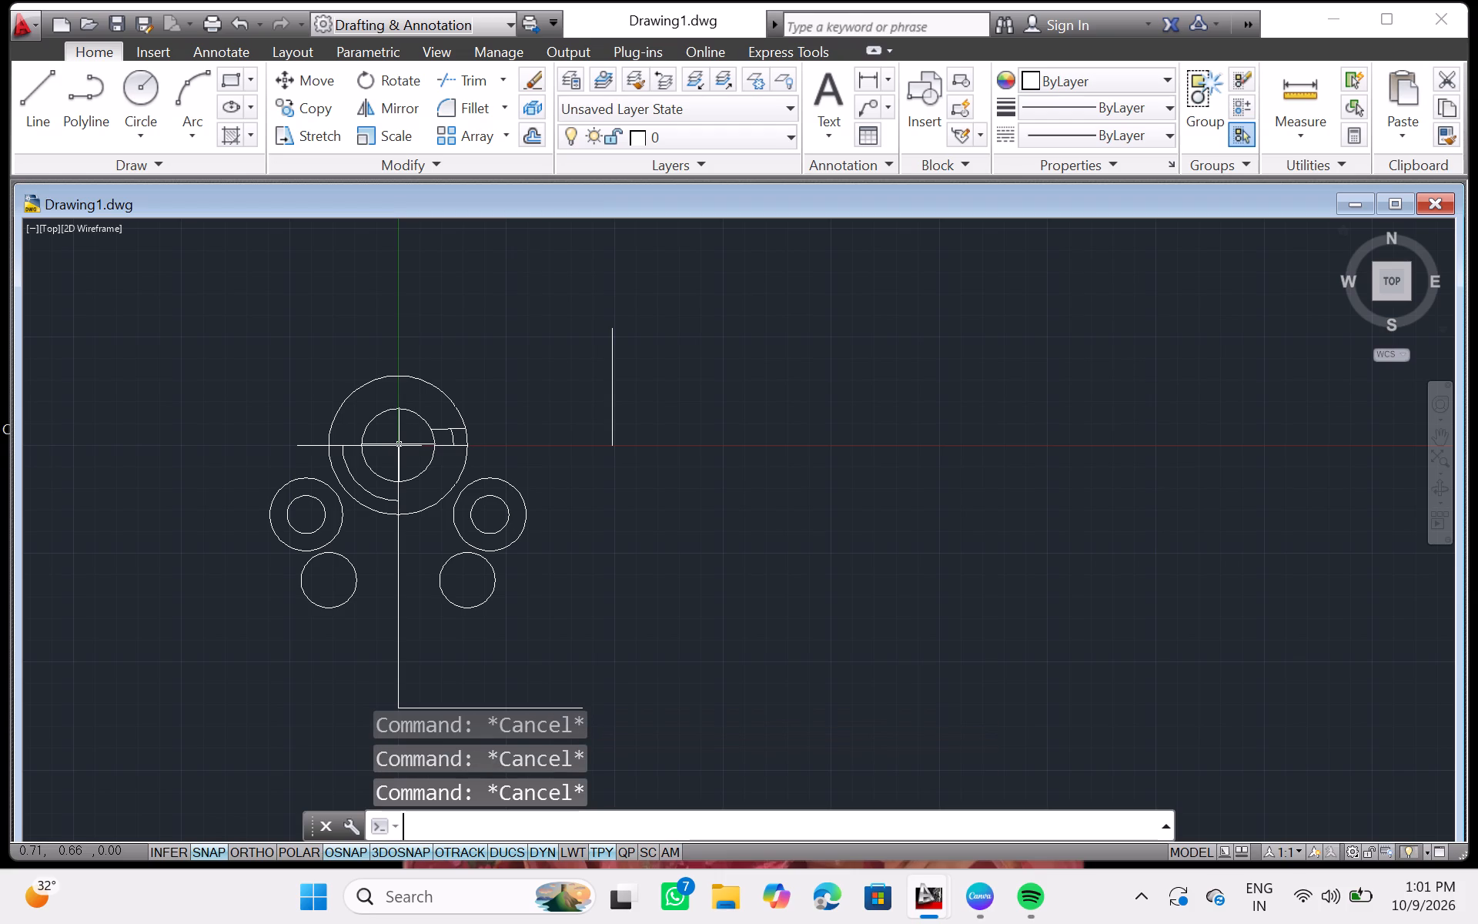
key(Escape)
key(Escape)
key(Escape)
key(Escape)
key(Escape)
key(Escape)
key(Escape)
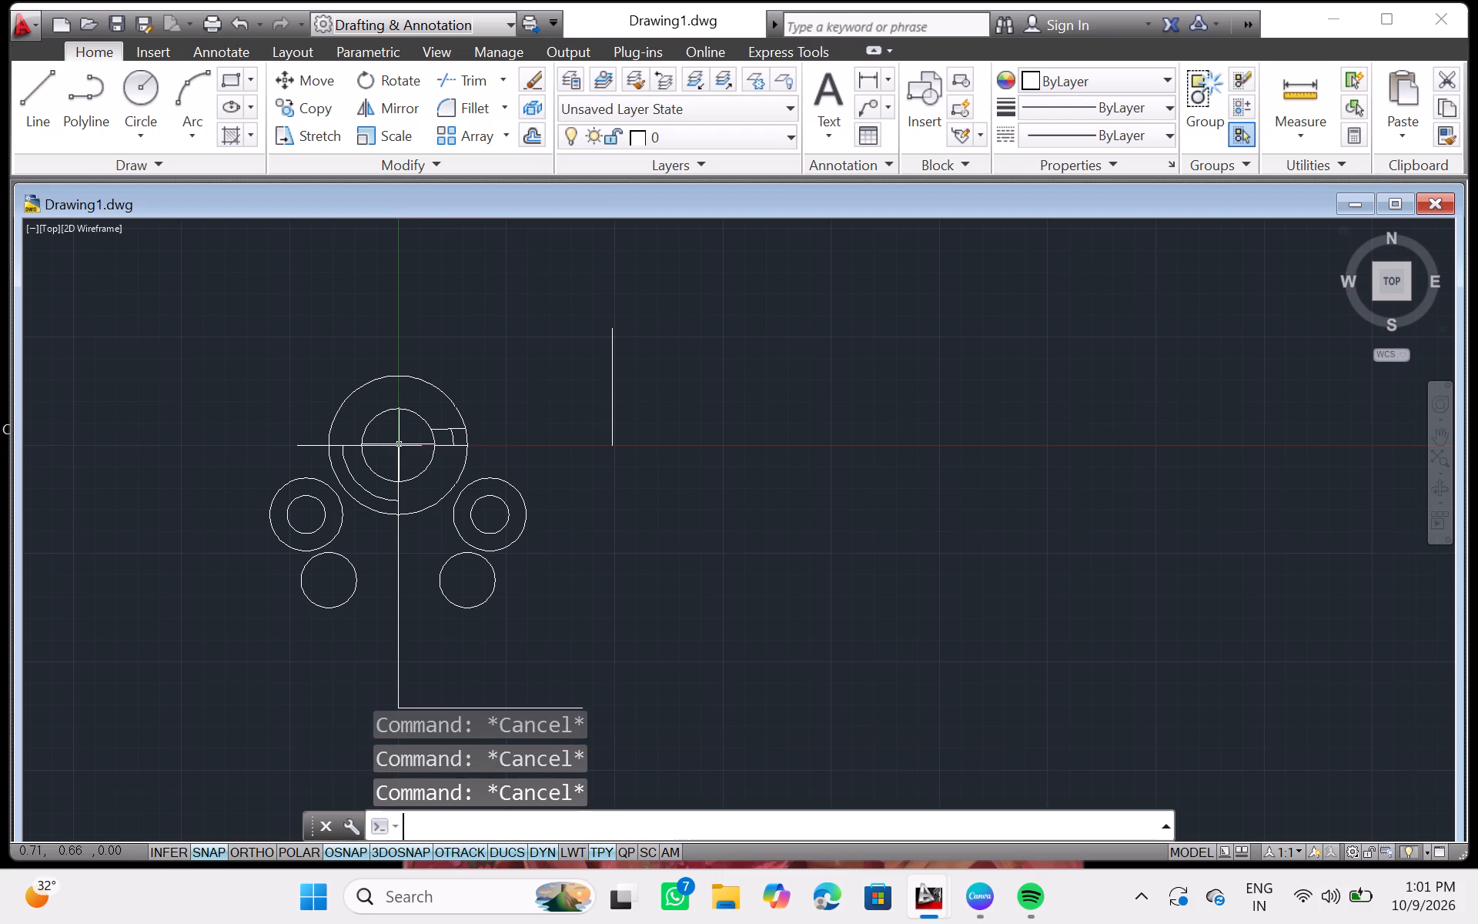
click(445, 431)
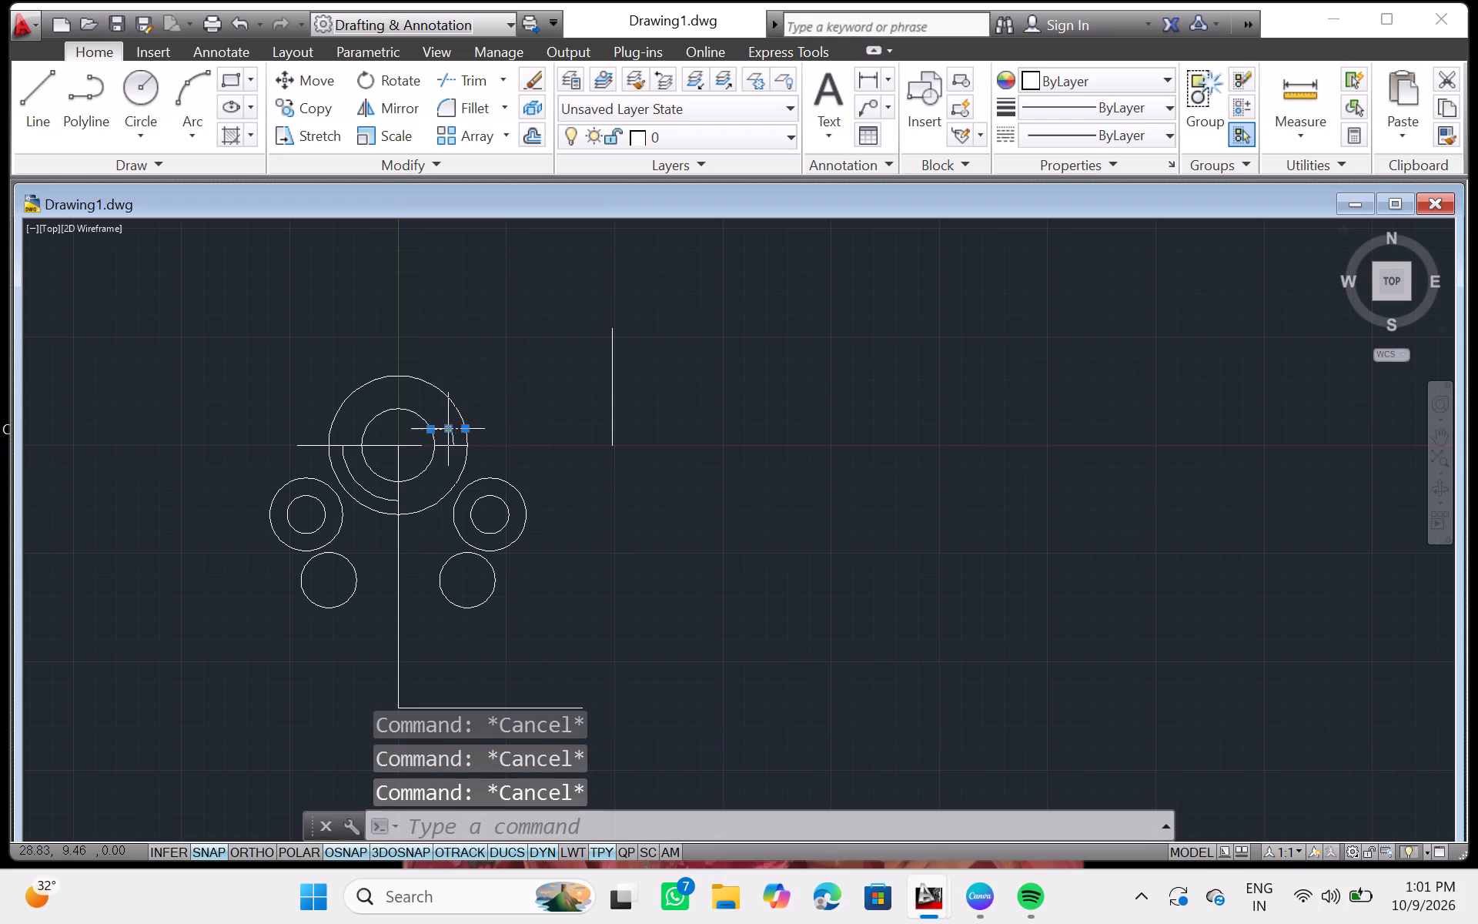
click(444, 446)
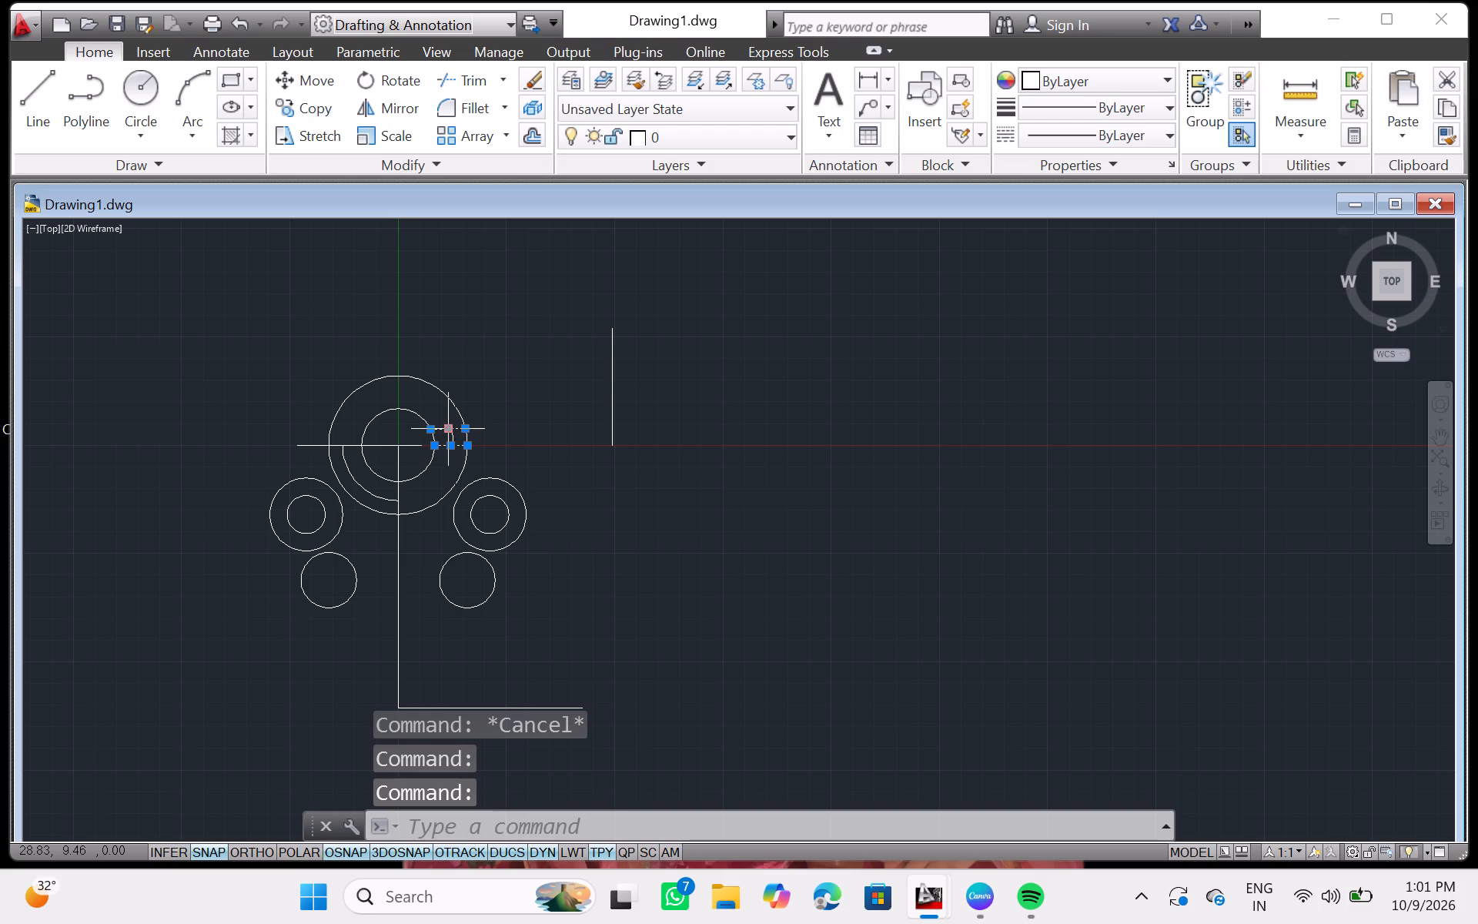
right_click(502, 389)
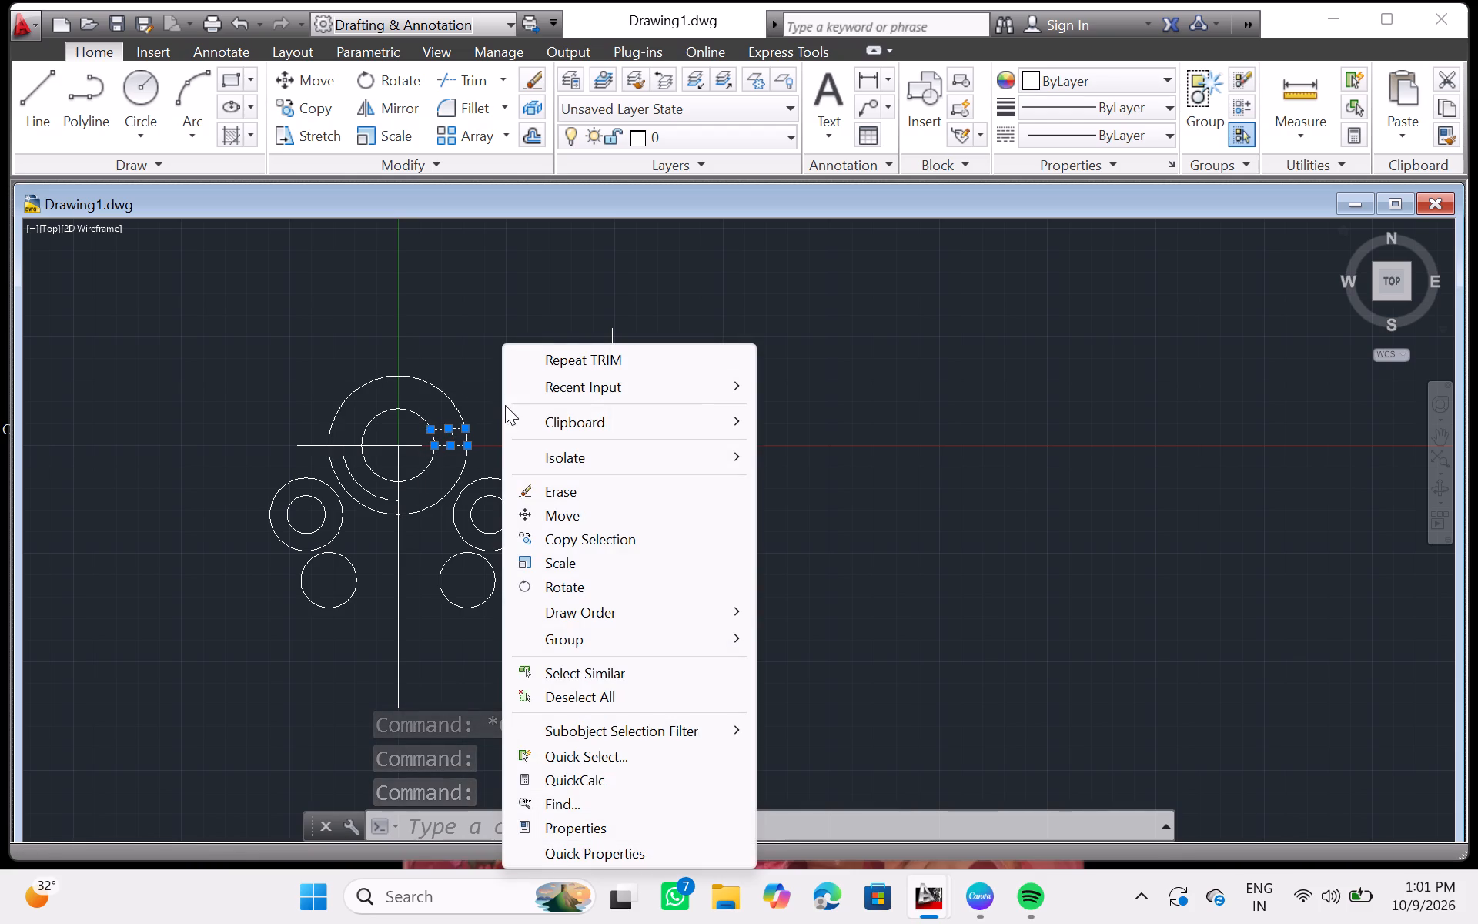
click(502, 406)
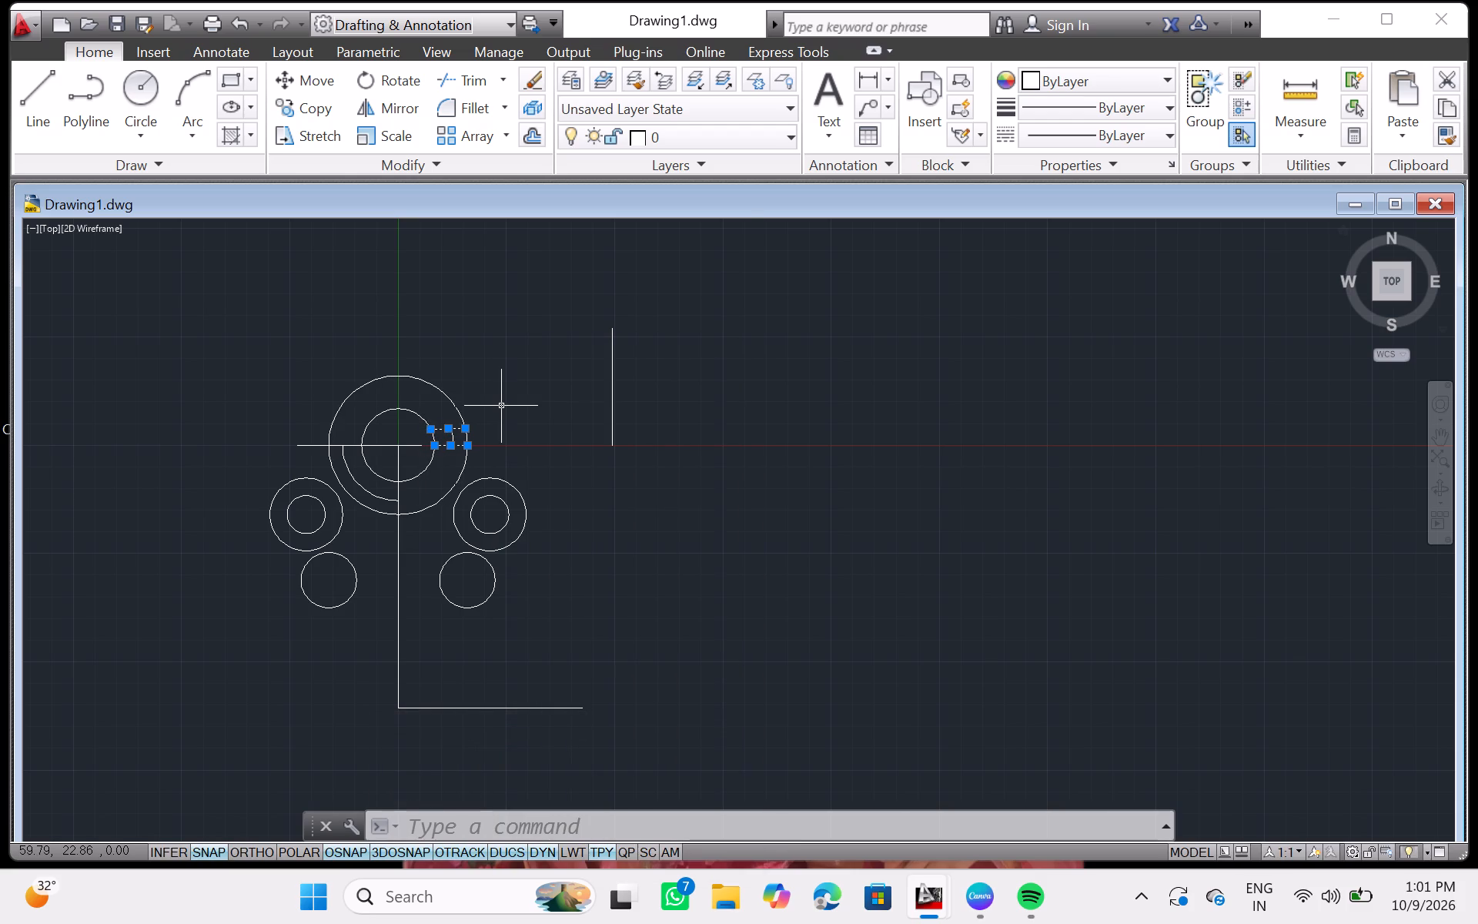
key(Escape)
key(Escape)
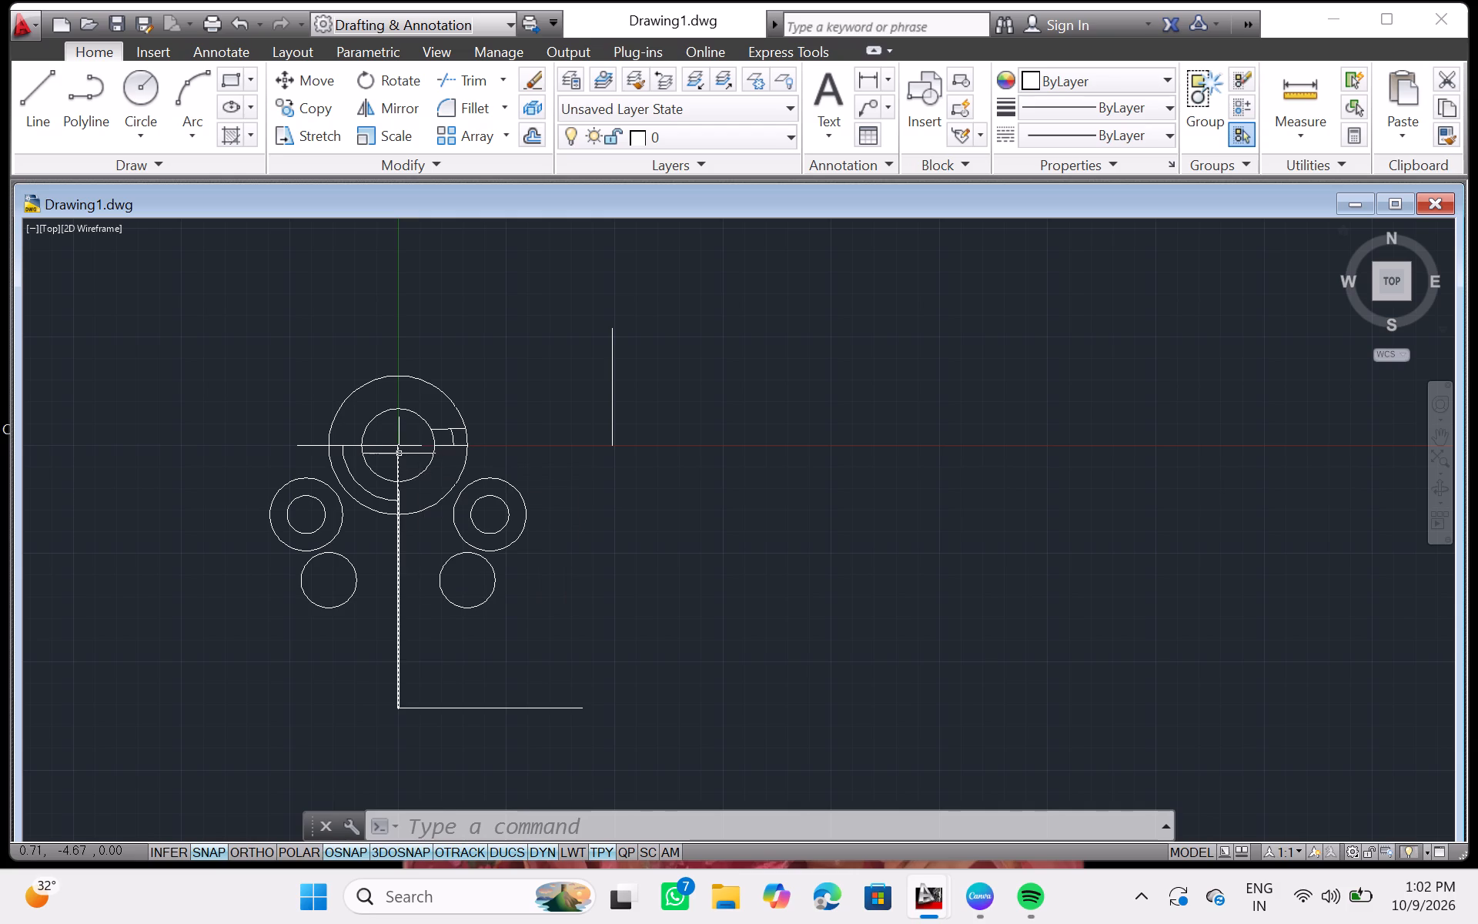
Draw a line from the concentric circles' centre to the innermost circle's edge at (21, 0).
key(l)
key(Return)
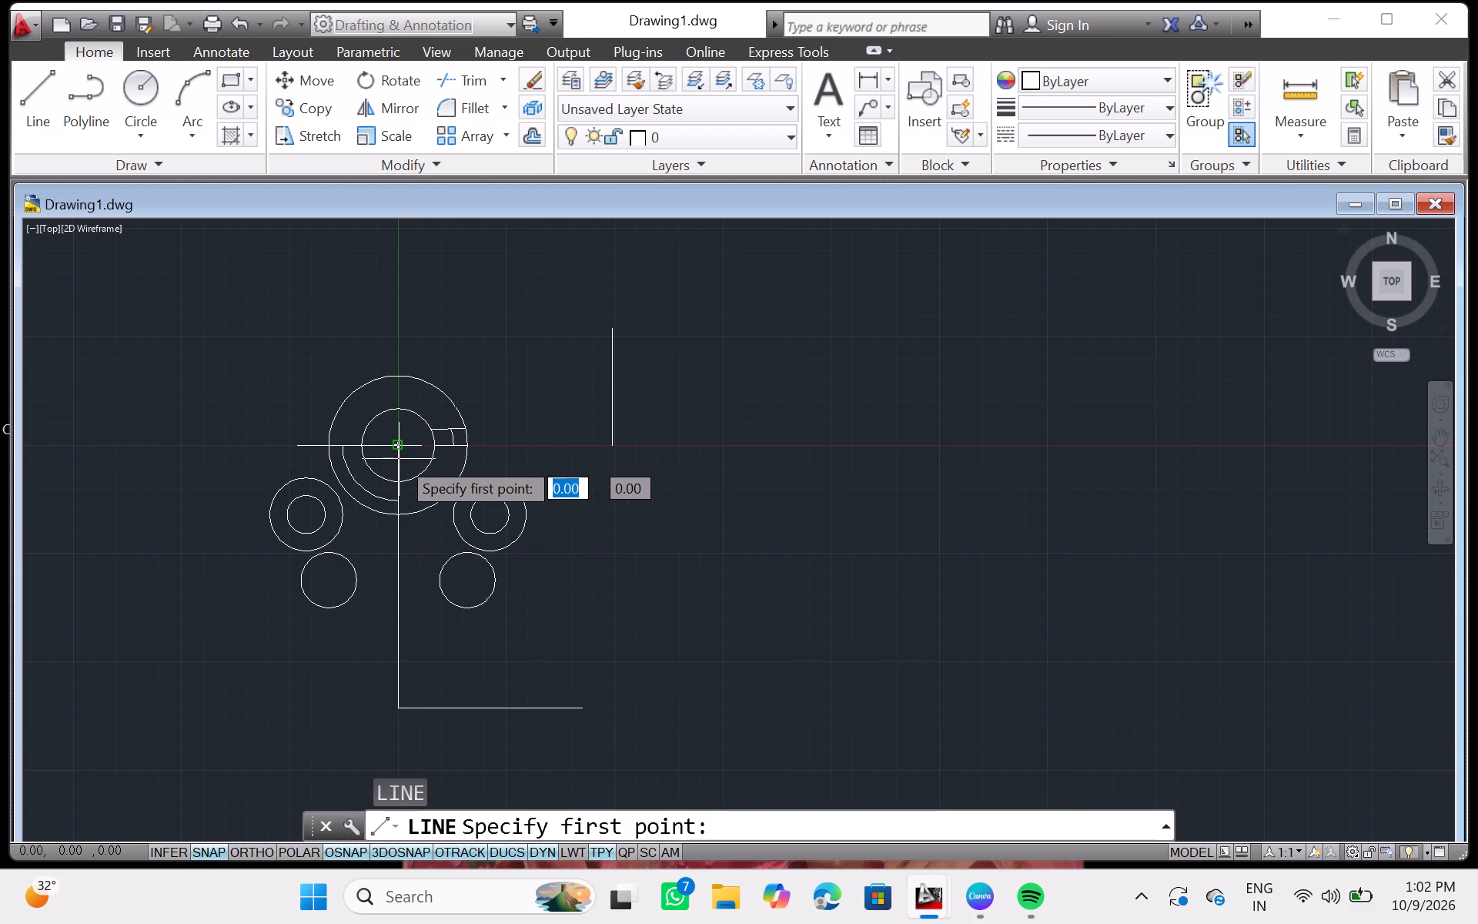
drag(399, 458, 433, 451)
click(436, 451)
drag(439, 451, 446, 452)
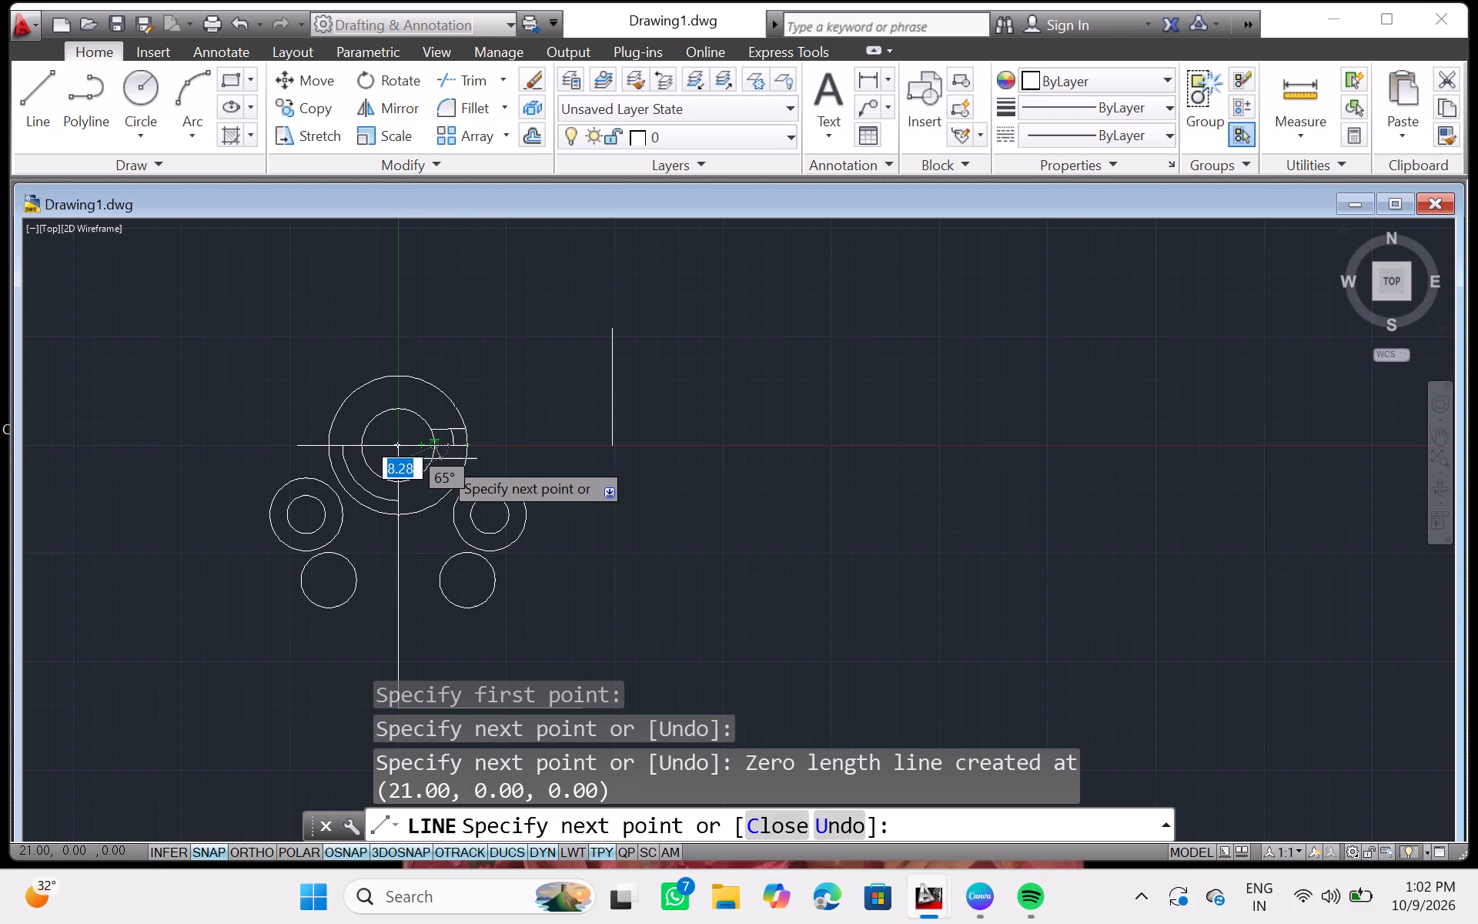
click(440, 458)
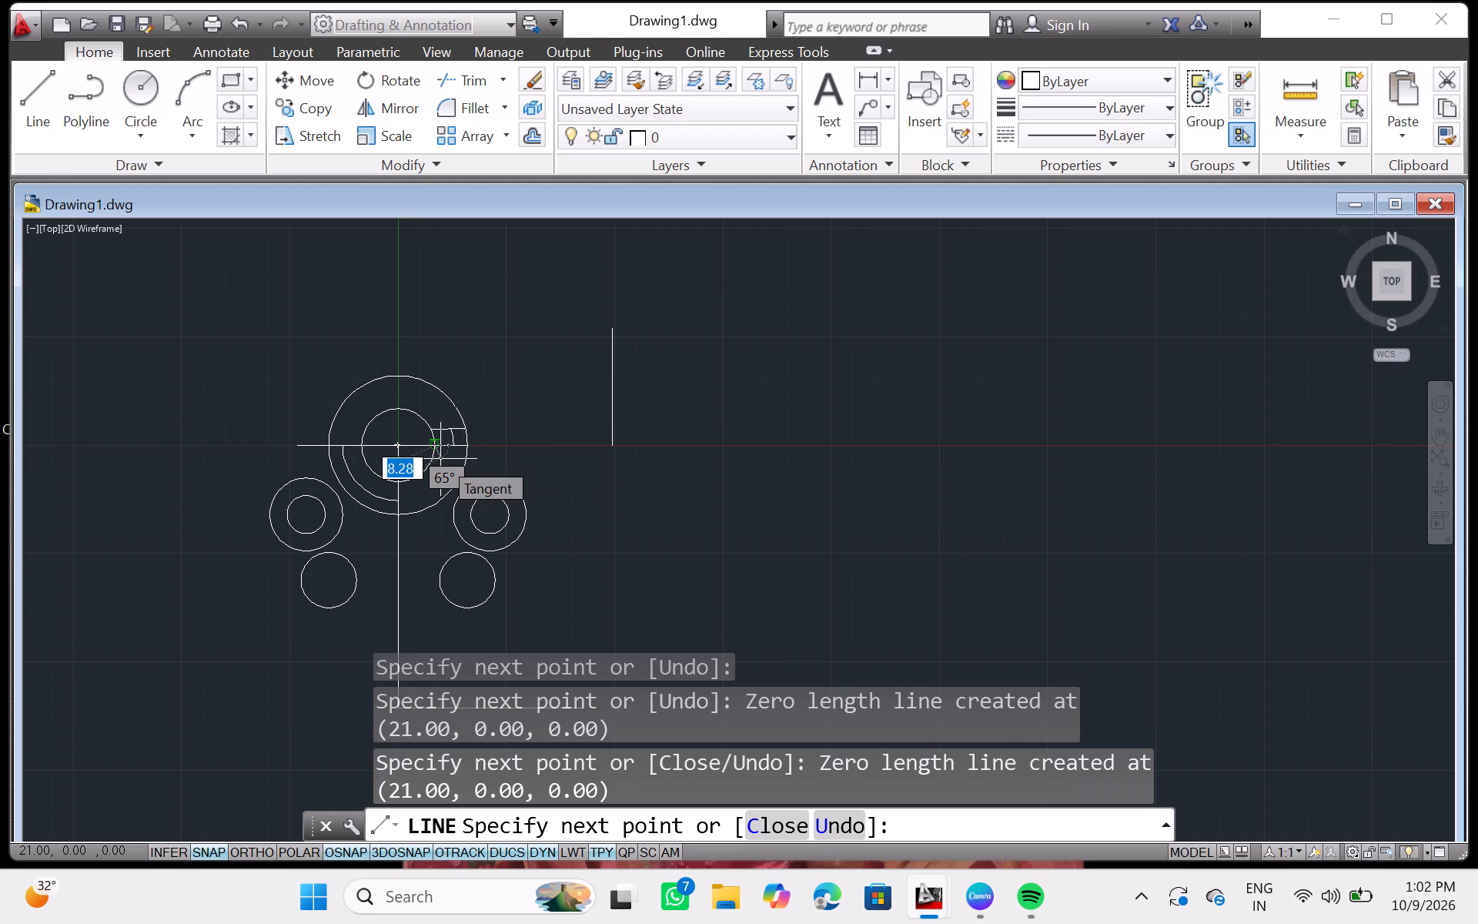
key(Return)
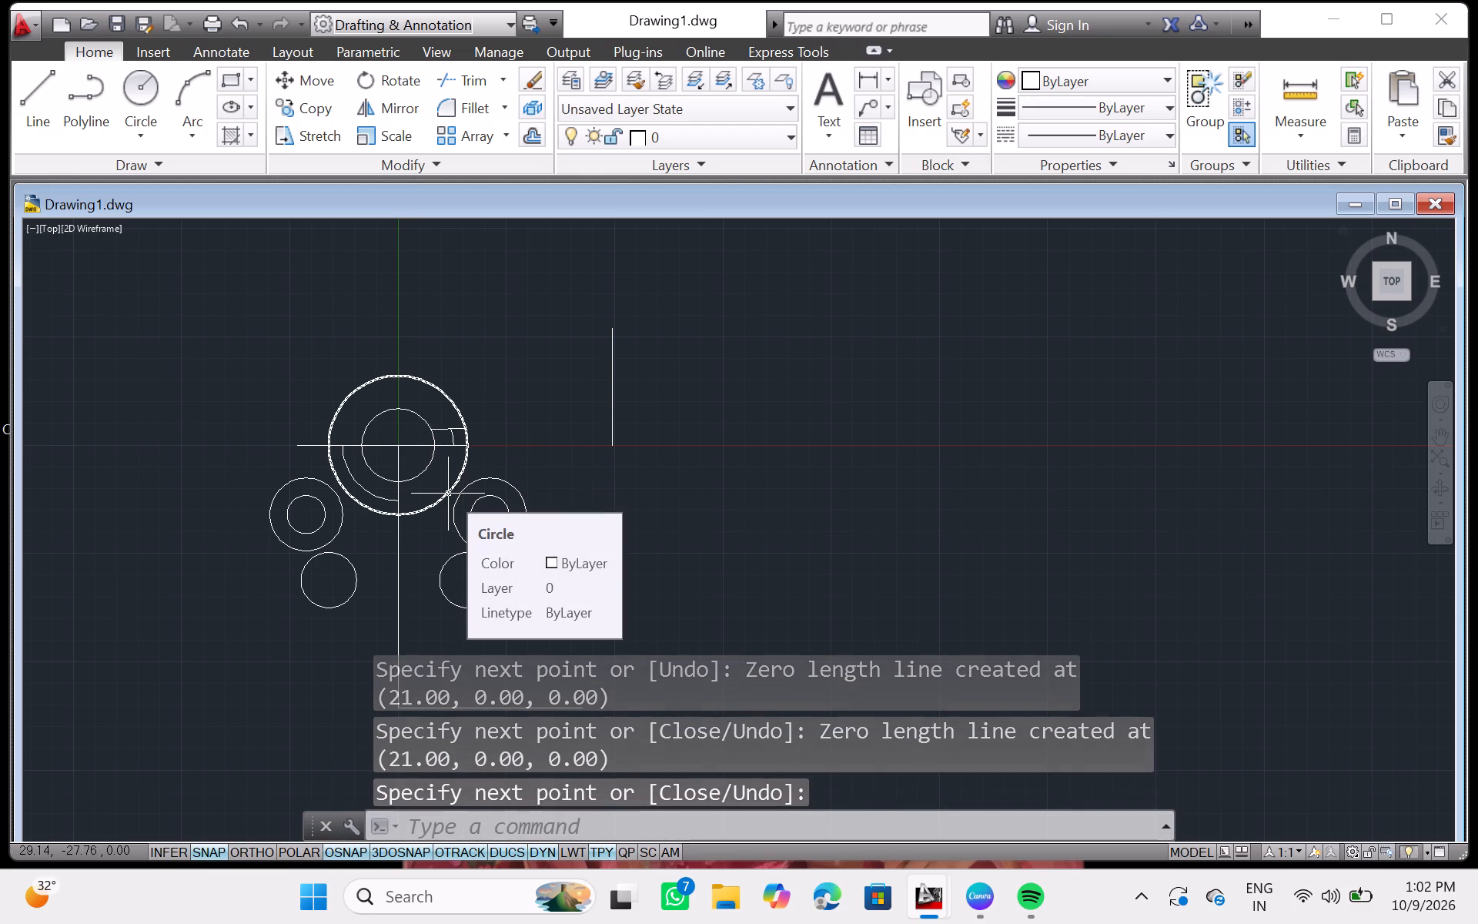
Undo the last line and the preceding trims of the middle circle, the slanted line and the horizontal centre line.
key(ctrl+z)
key(ctrl+z)
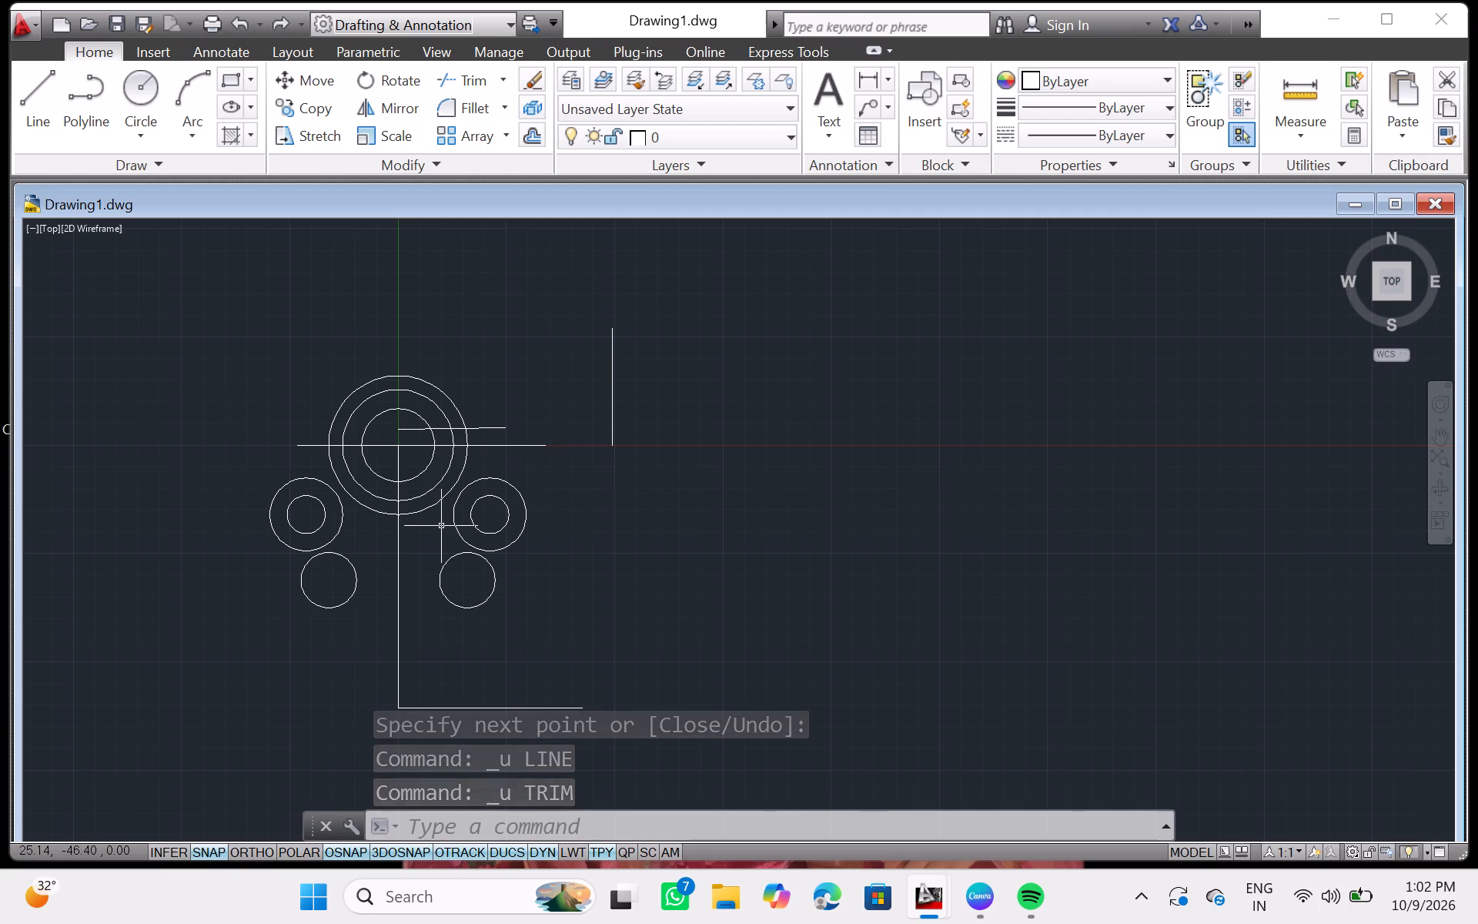
Erase the slightly slanted line just above the horizontal centre line.
click(446, 430)
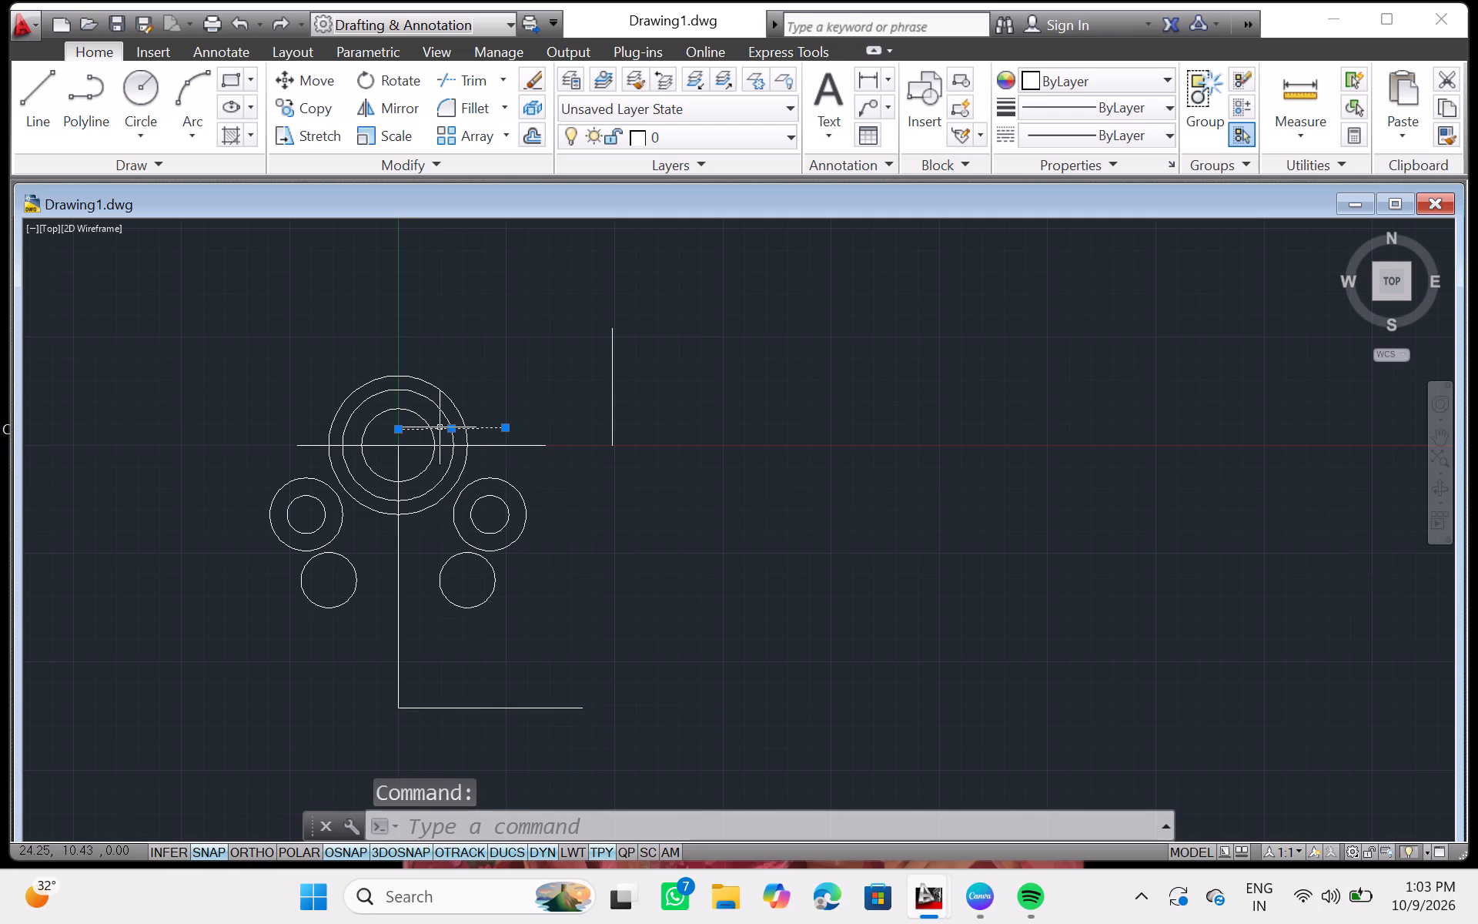
key(Delete)
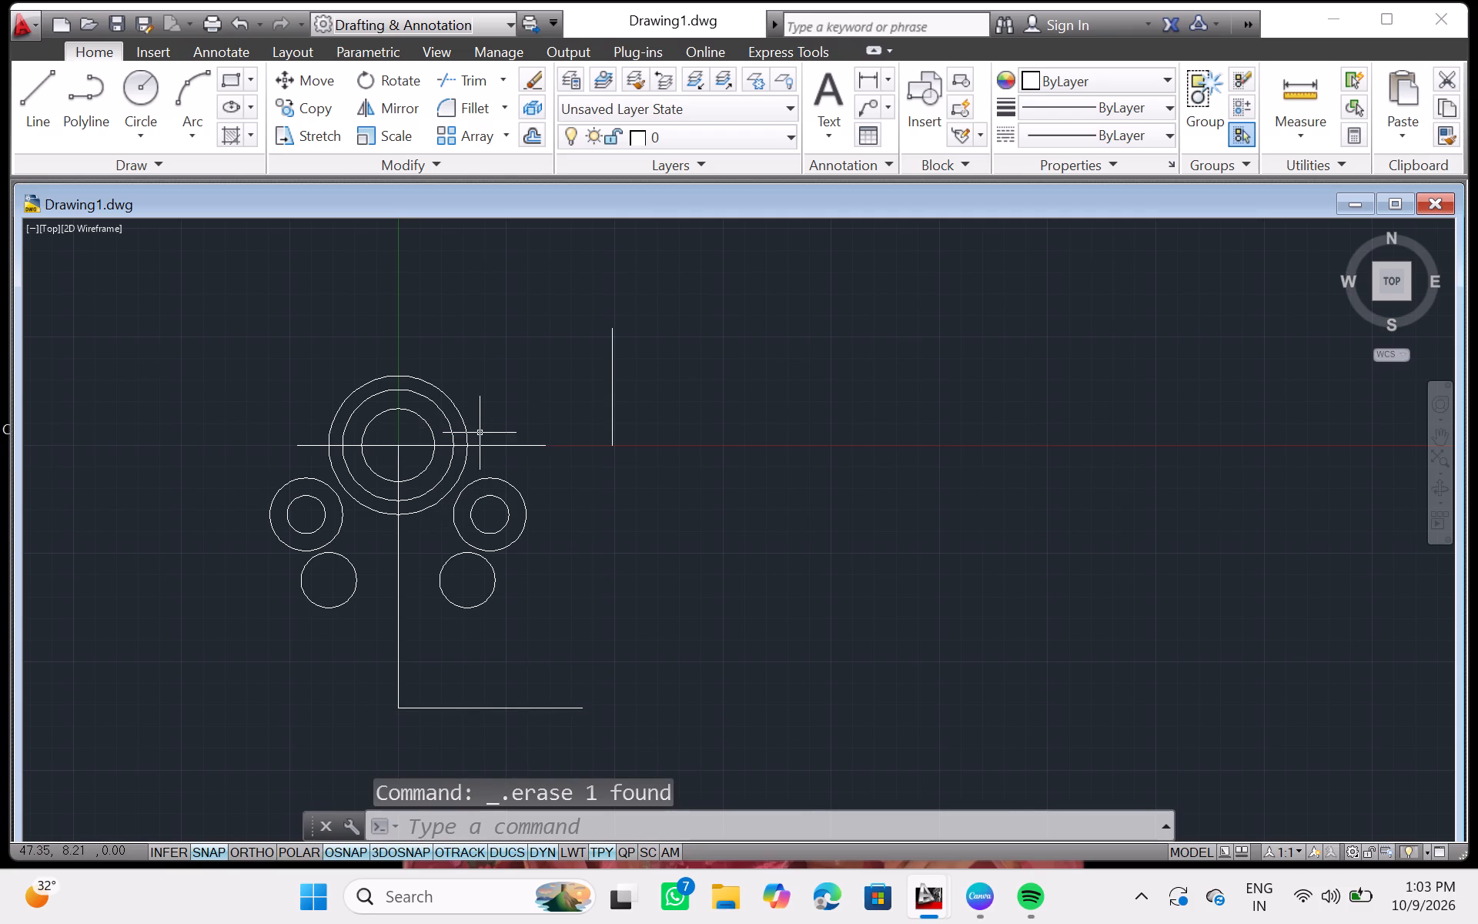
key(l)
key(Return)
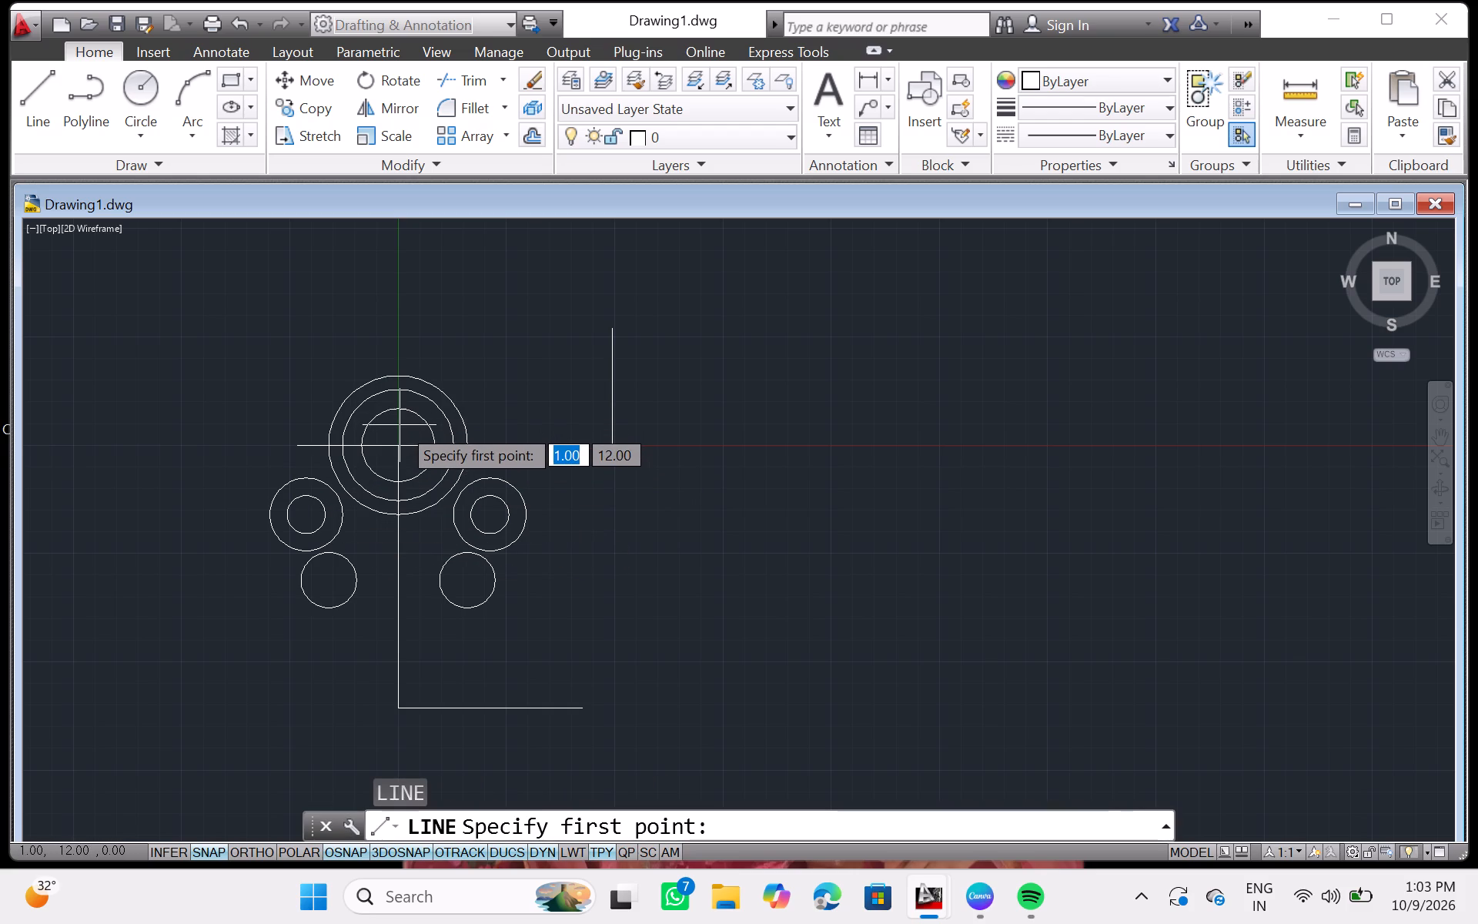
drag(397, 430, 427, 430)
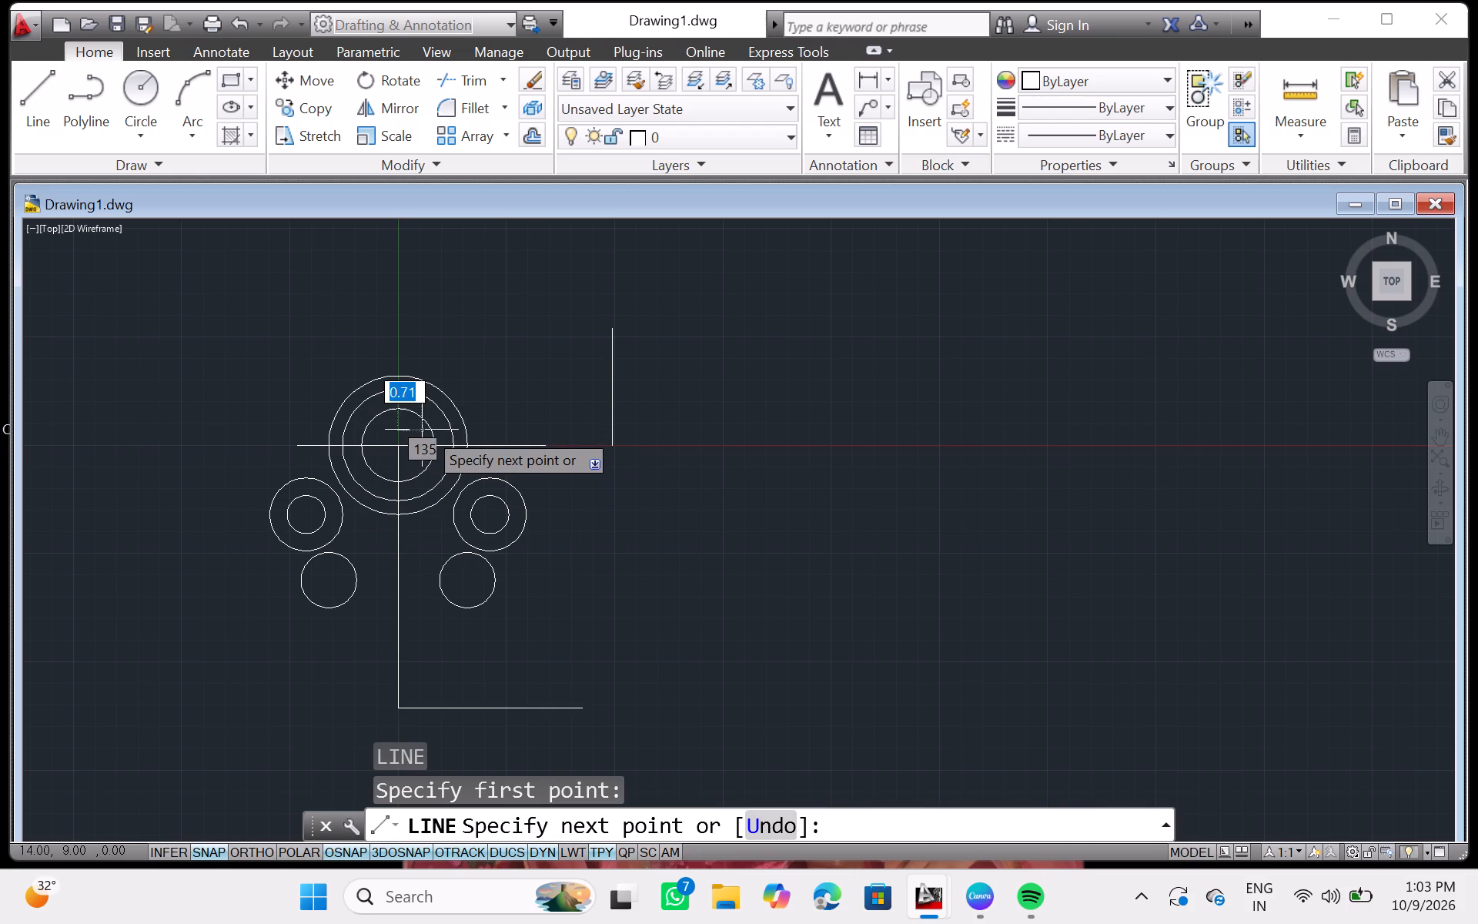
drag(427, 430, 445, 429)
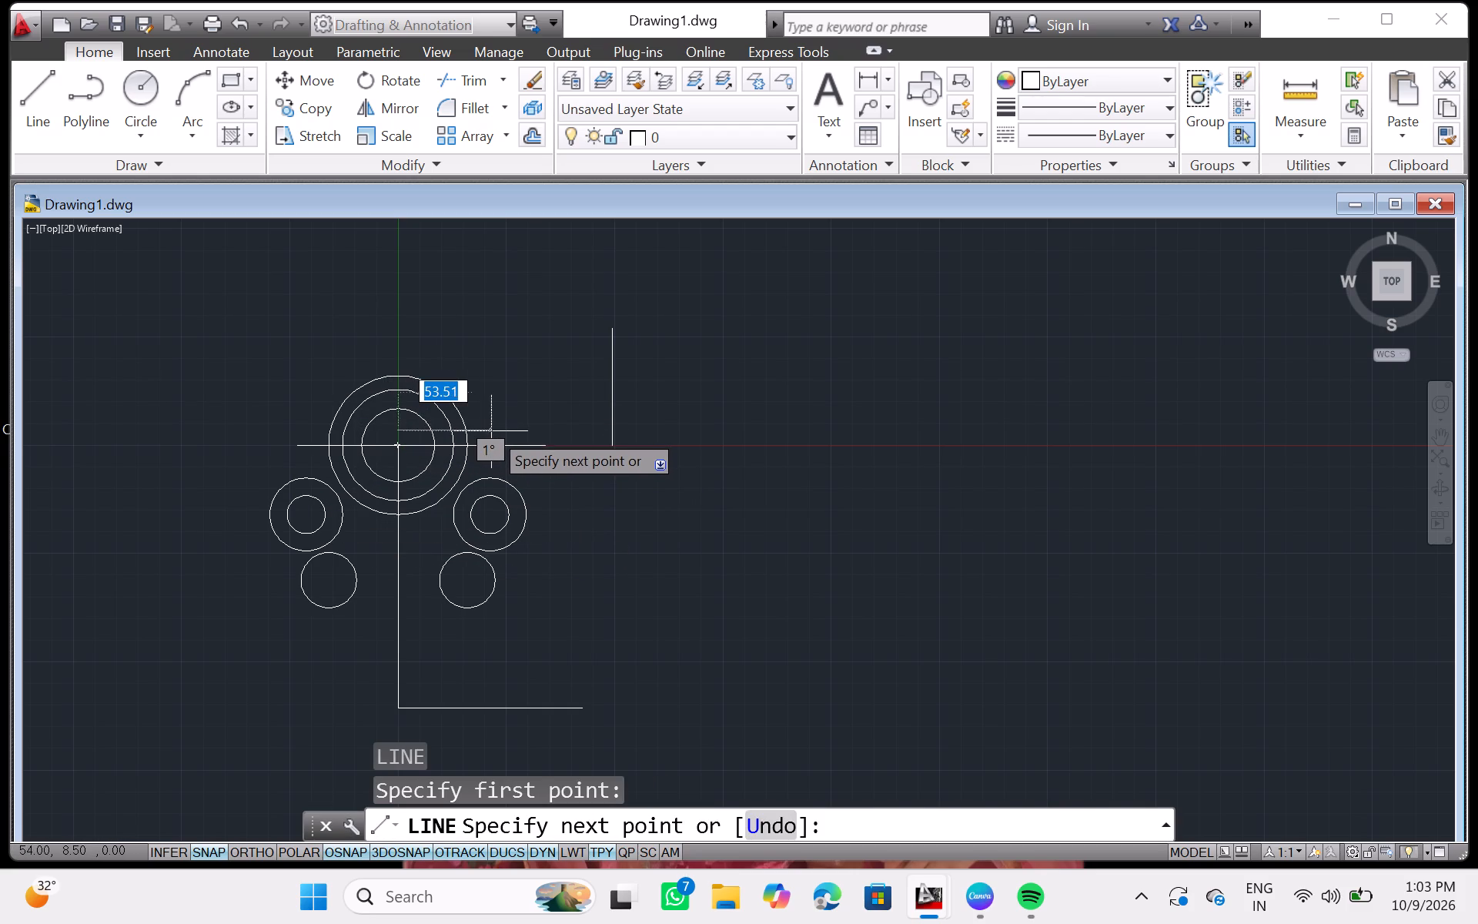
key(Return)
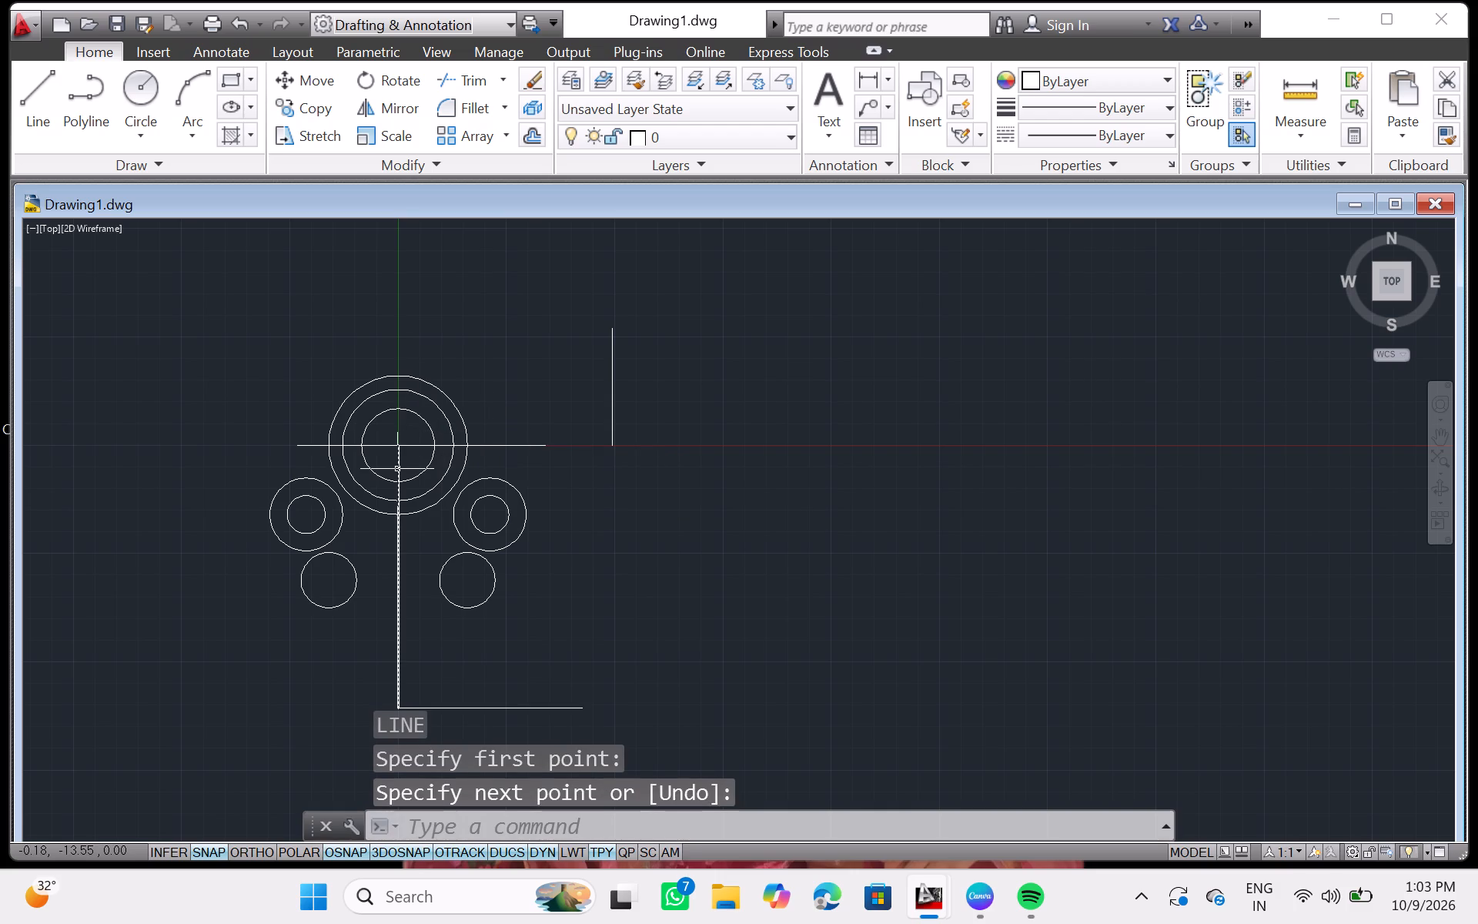
Draw a line about 50 long from just above the circles' centre to (50, 9.5), continuing down to the horizontal centre line at (50, 0).
key(l)
key(Return)
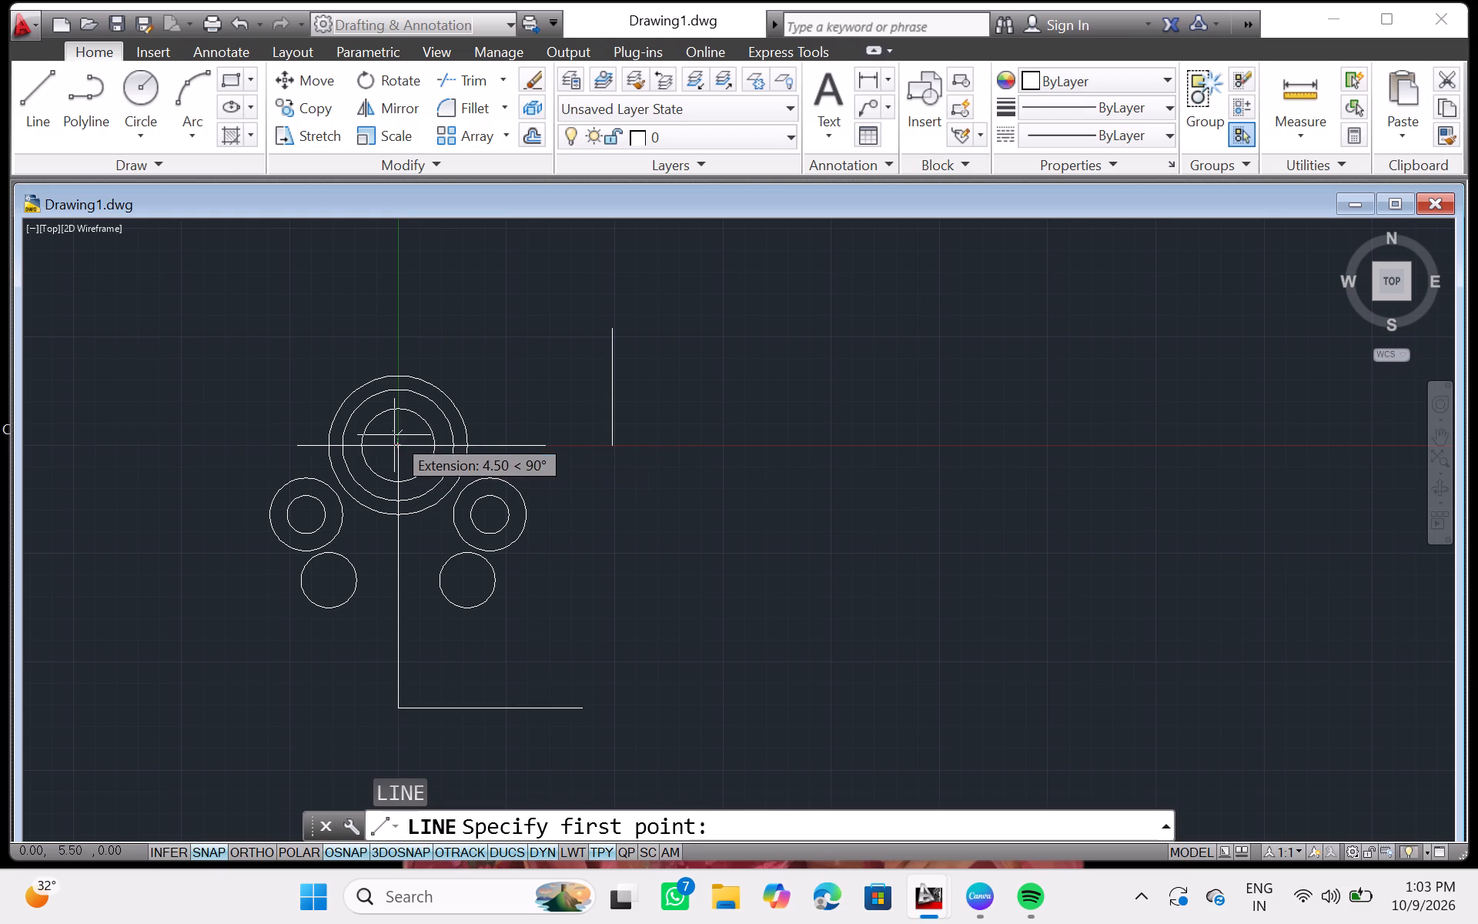
drag(397, 428, 425, 428)
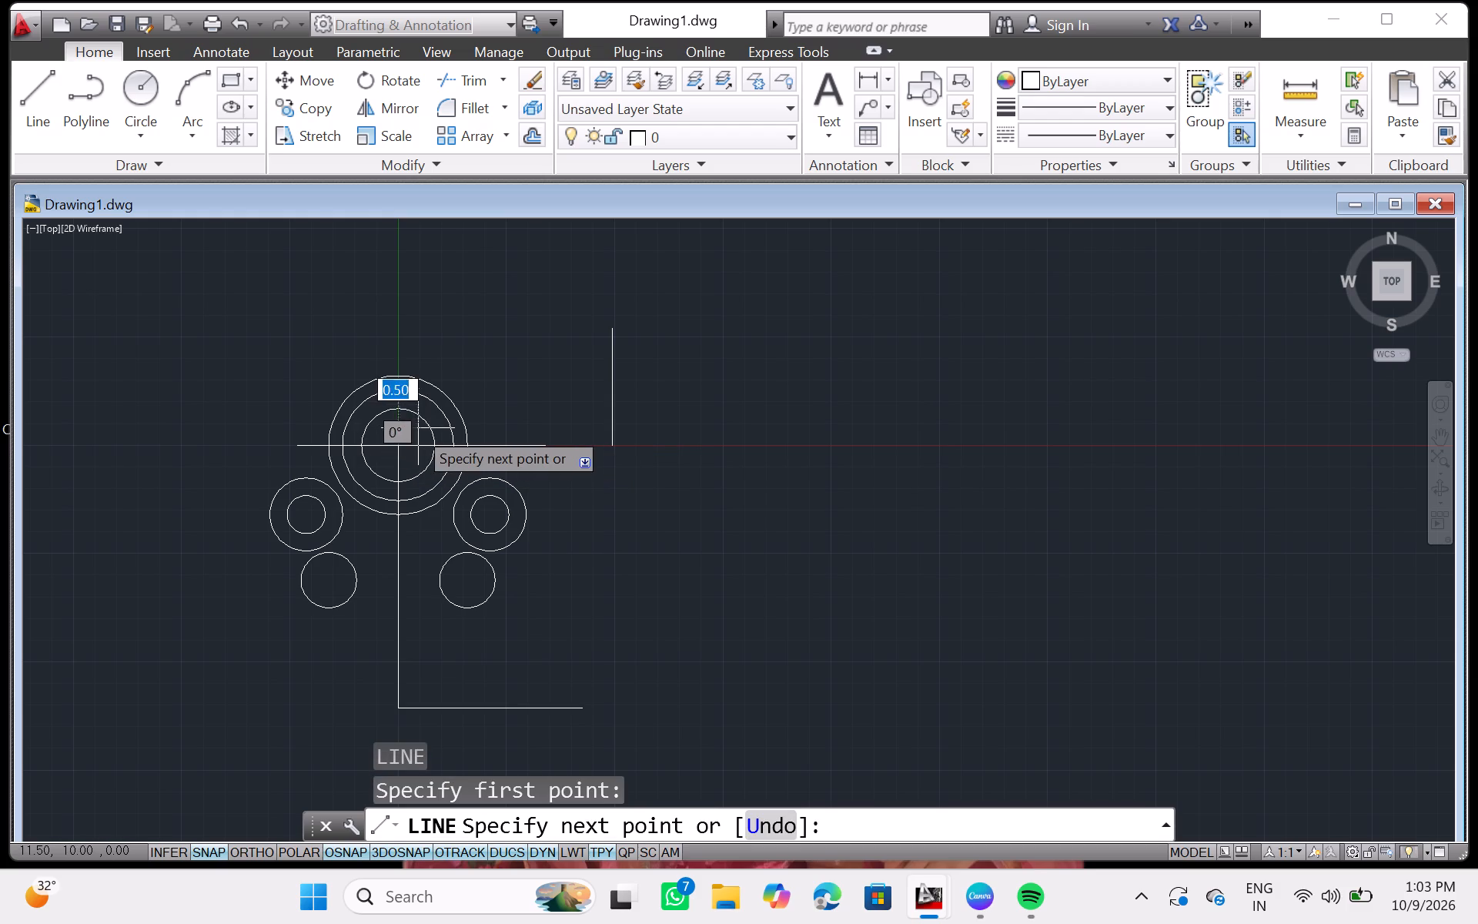
drag(425, 428, 440, 428)
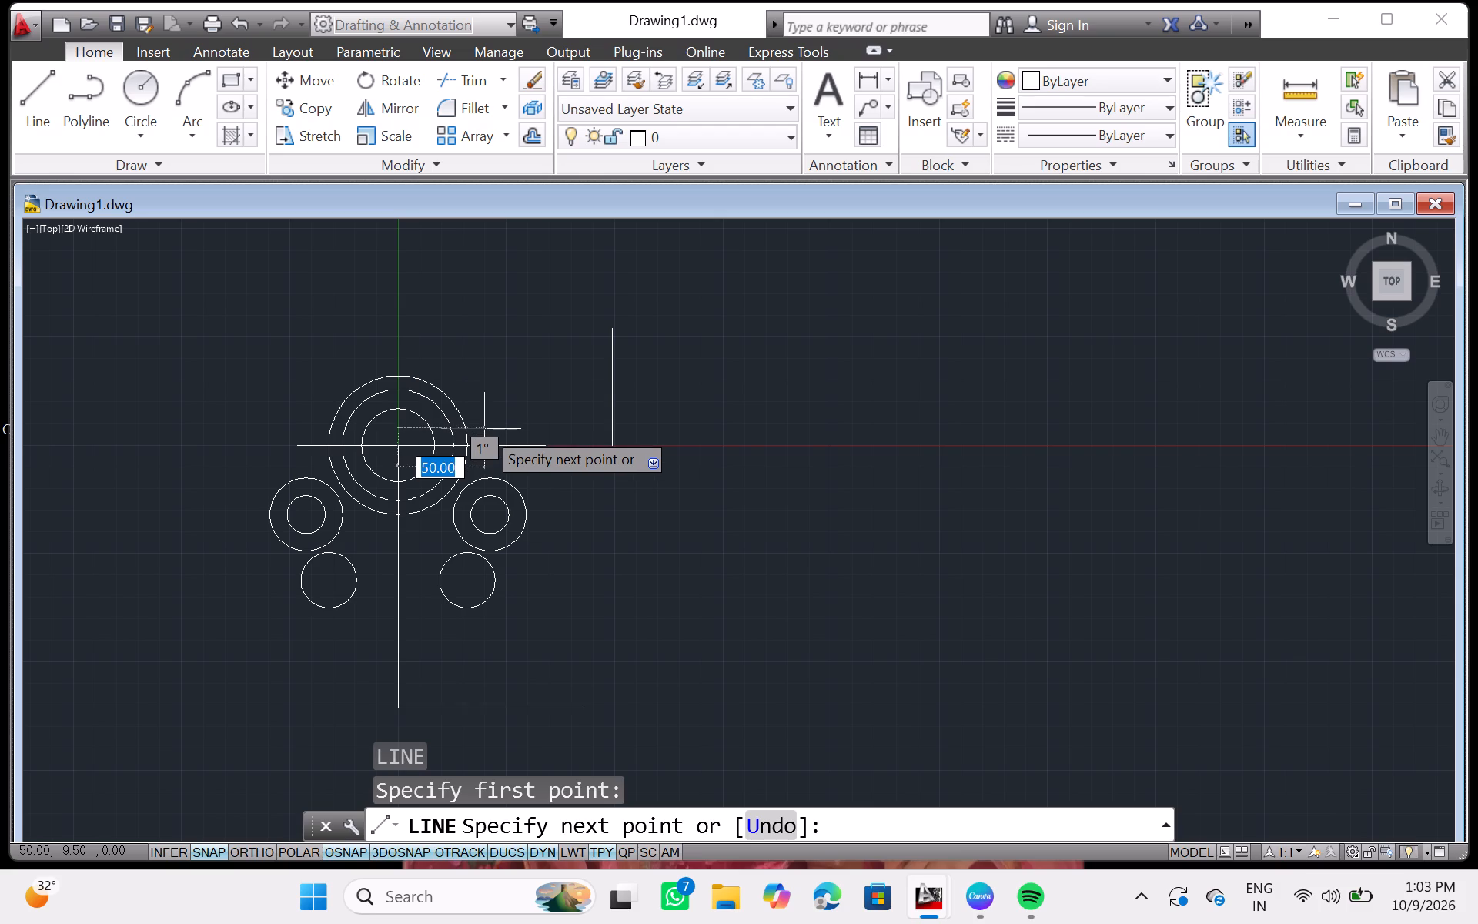
click(484, 429)
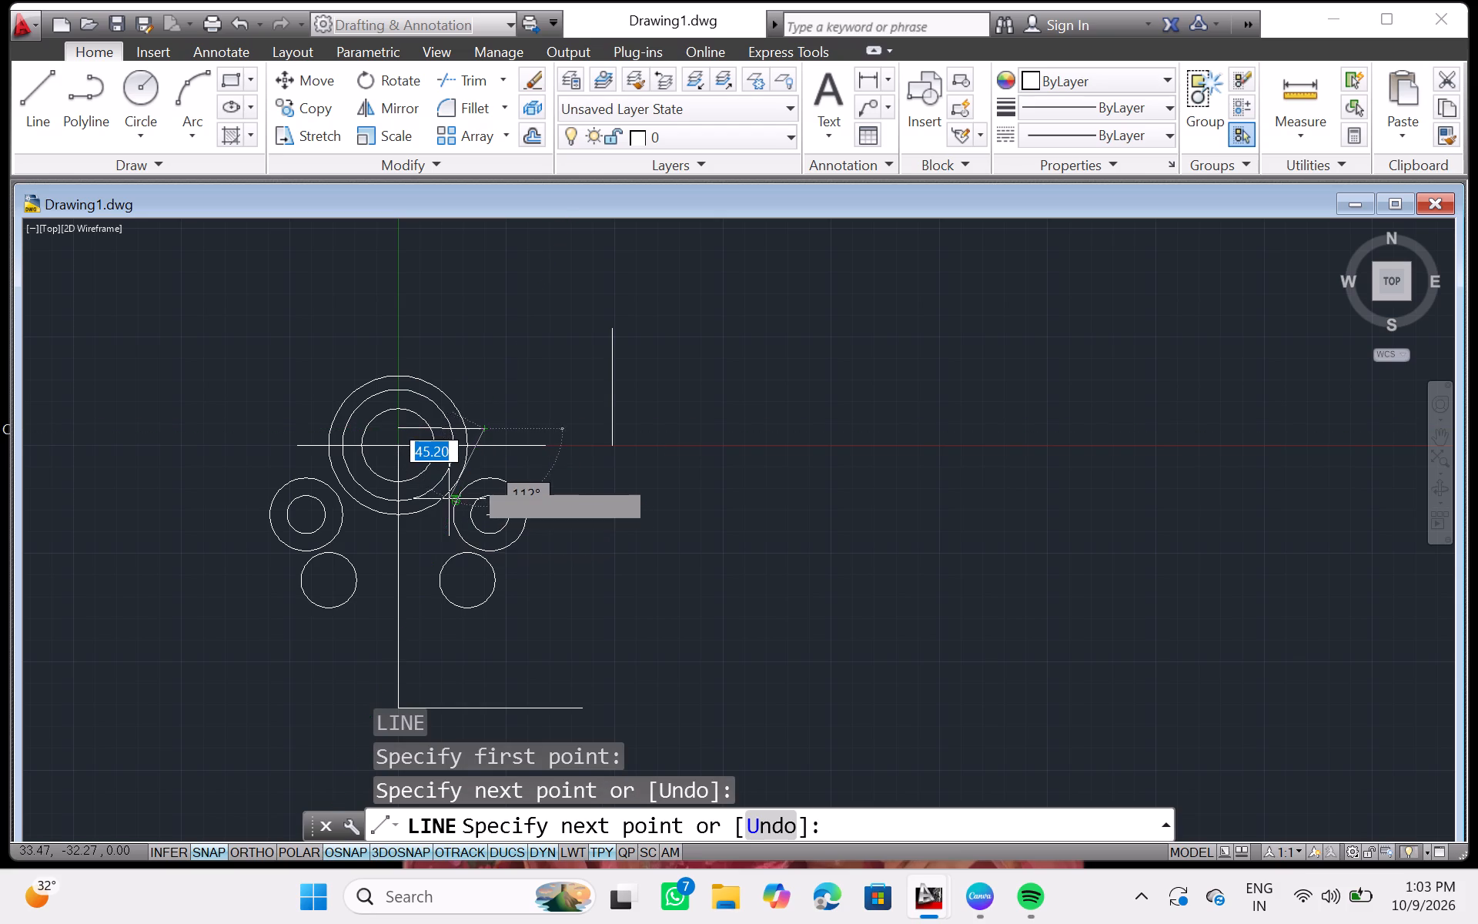
click(490, 447)
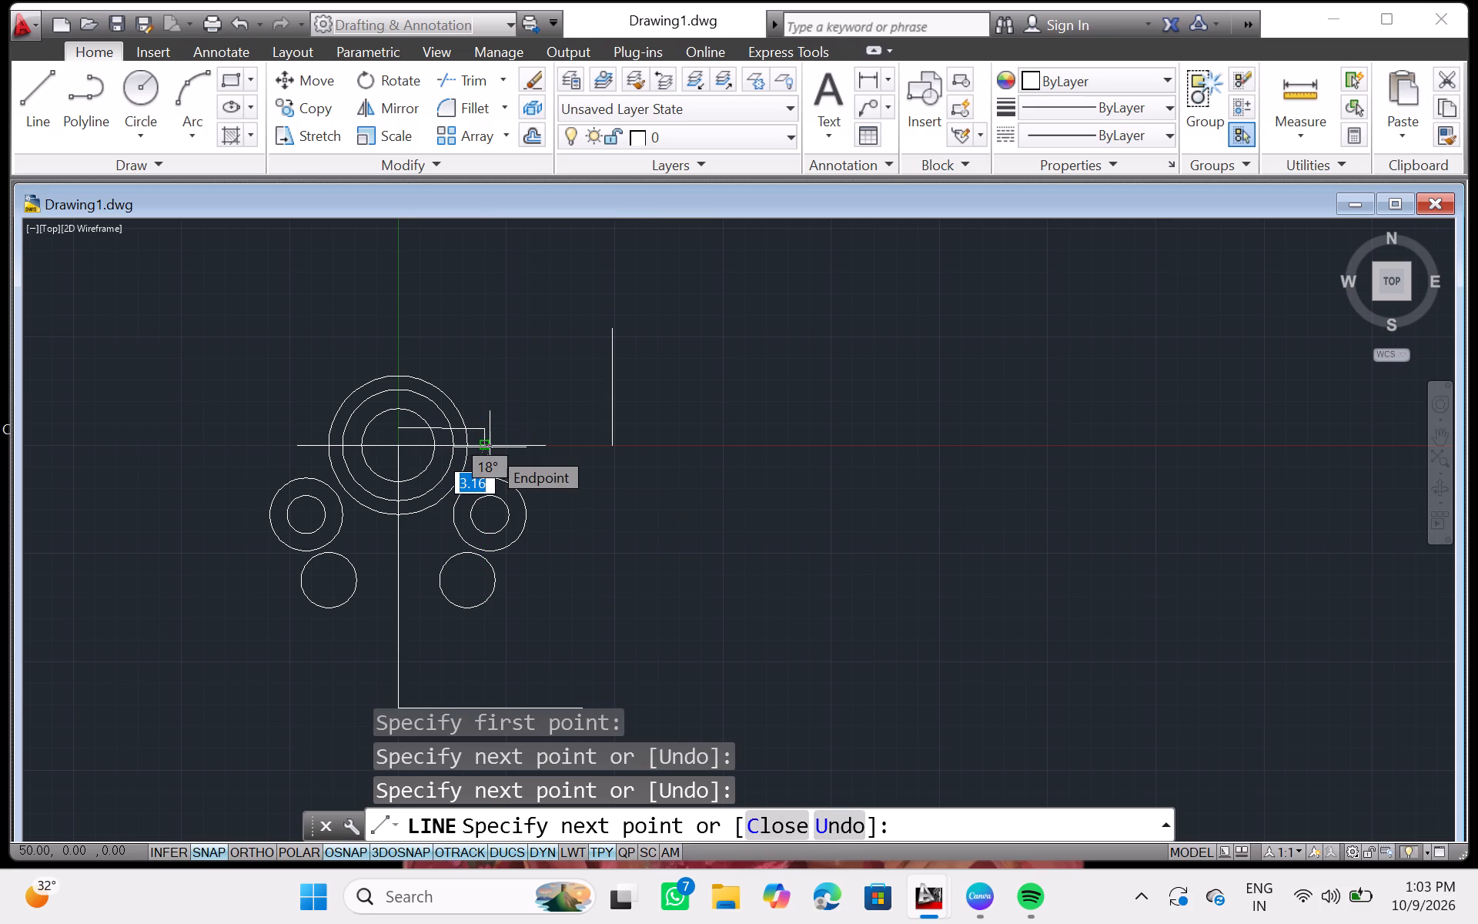
key(Return)
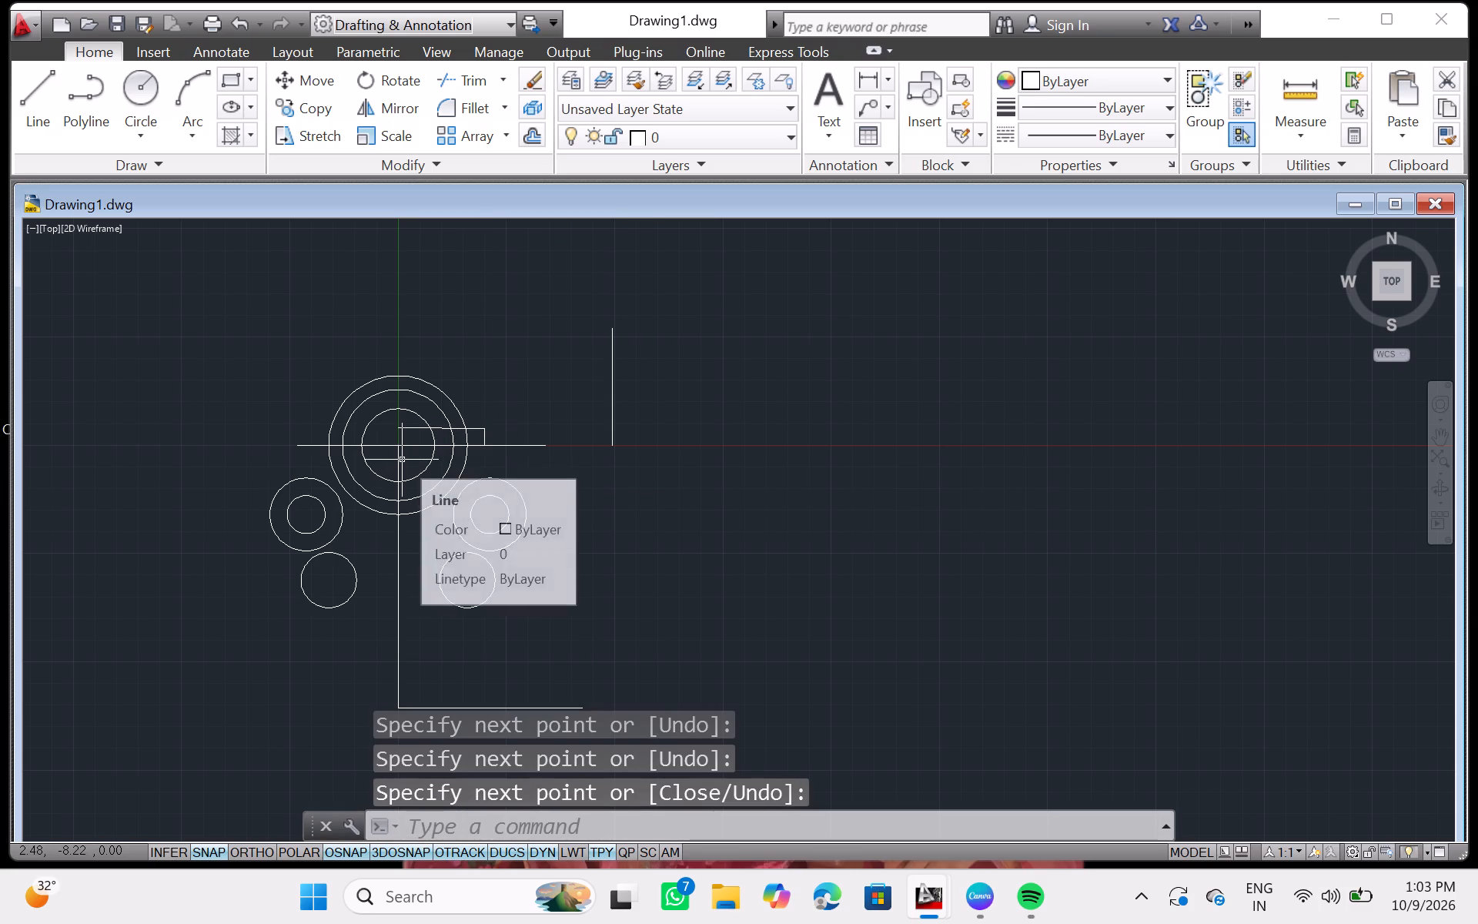
Draw a vertical line from the concentric circles' centre down to the middle circle at (0, -32).
key(l)
key(Return)
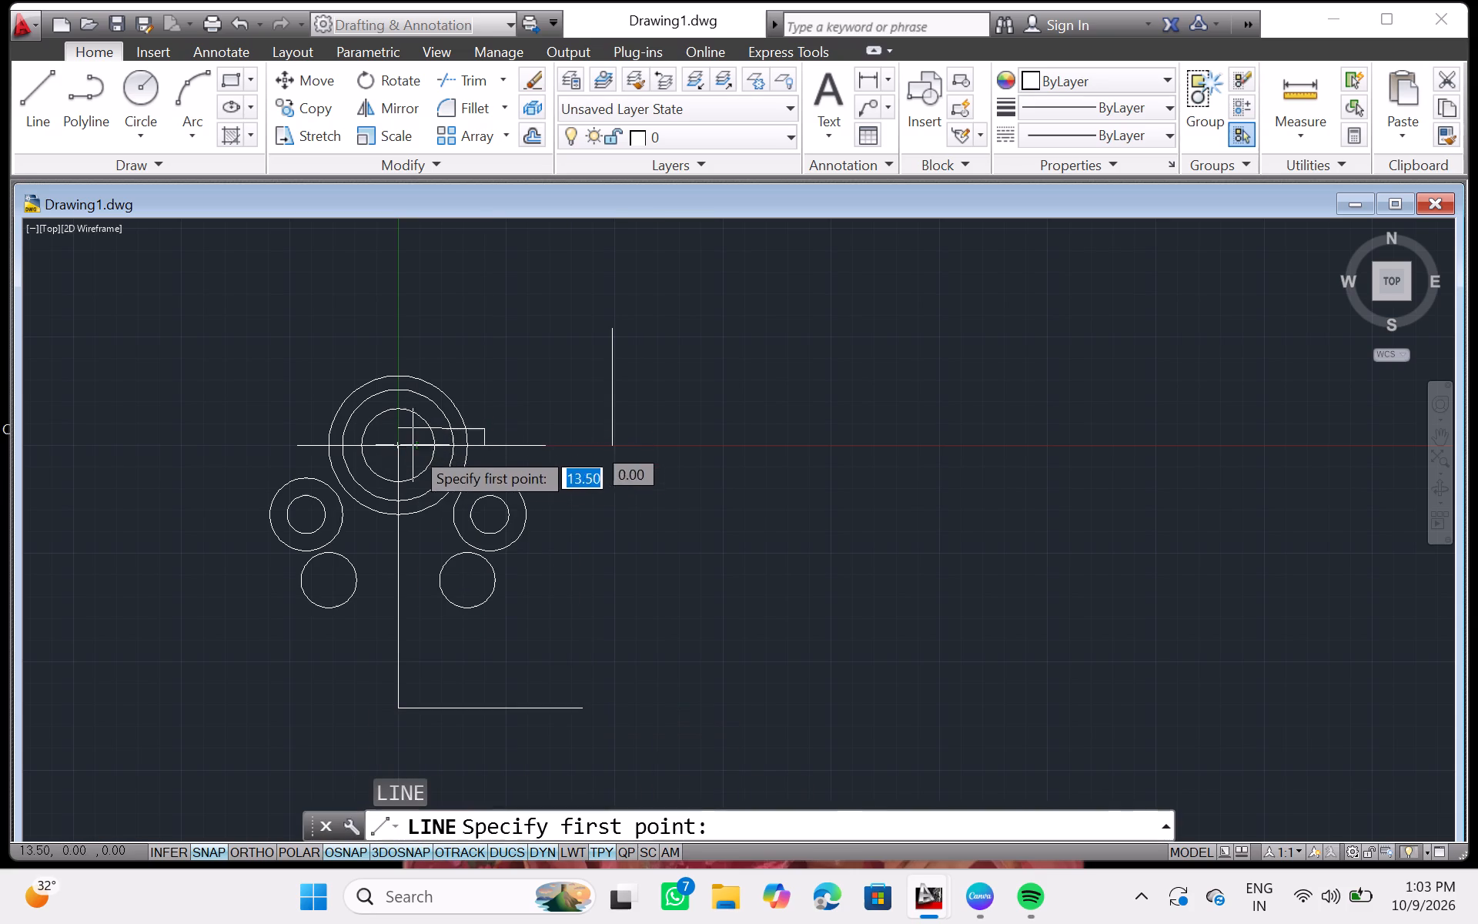
drag(396, 462, 431, 456)
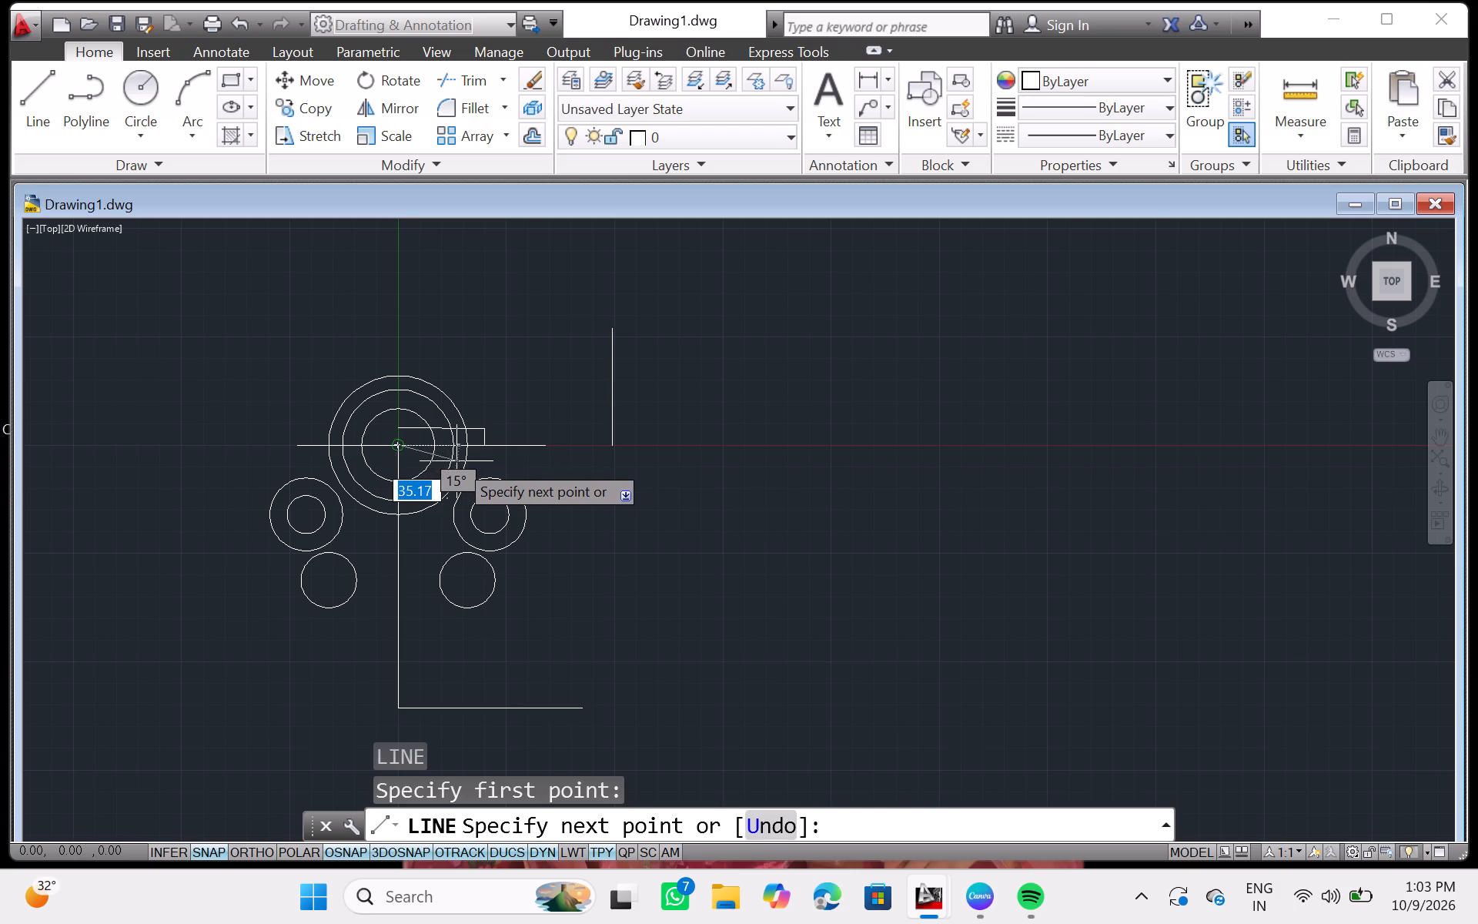
click(400, 507)
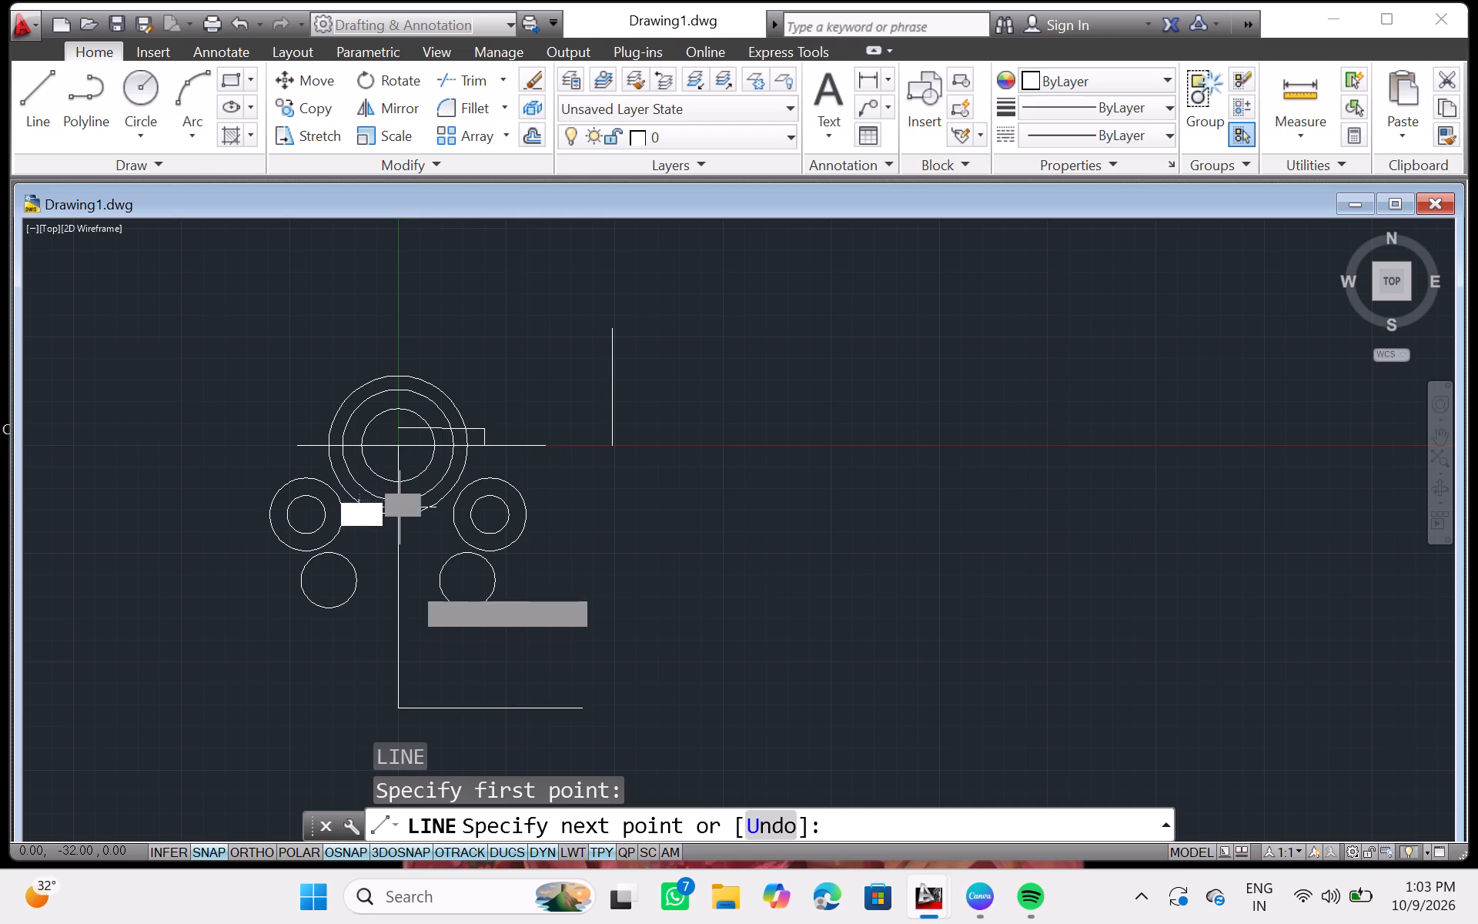
key(Escape)
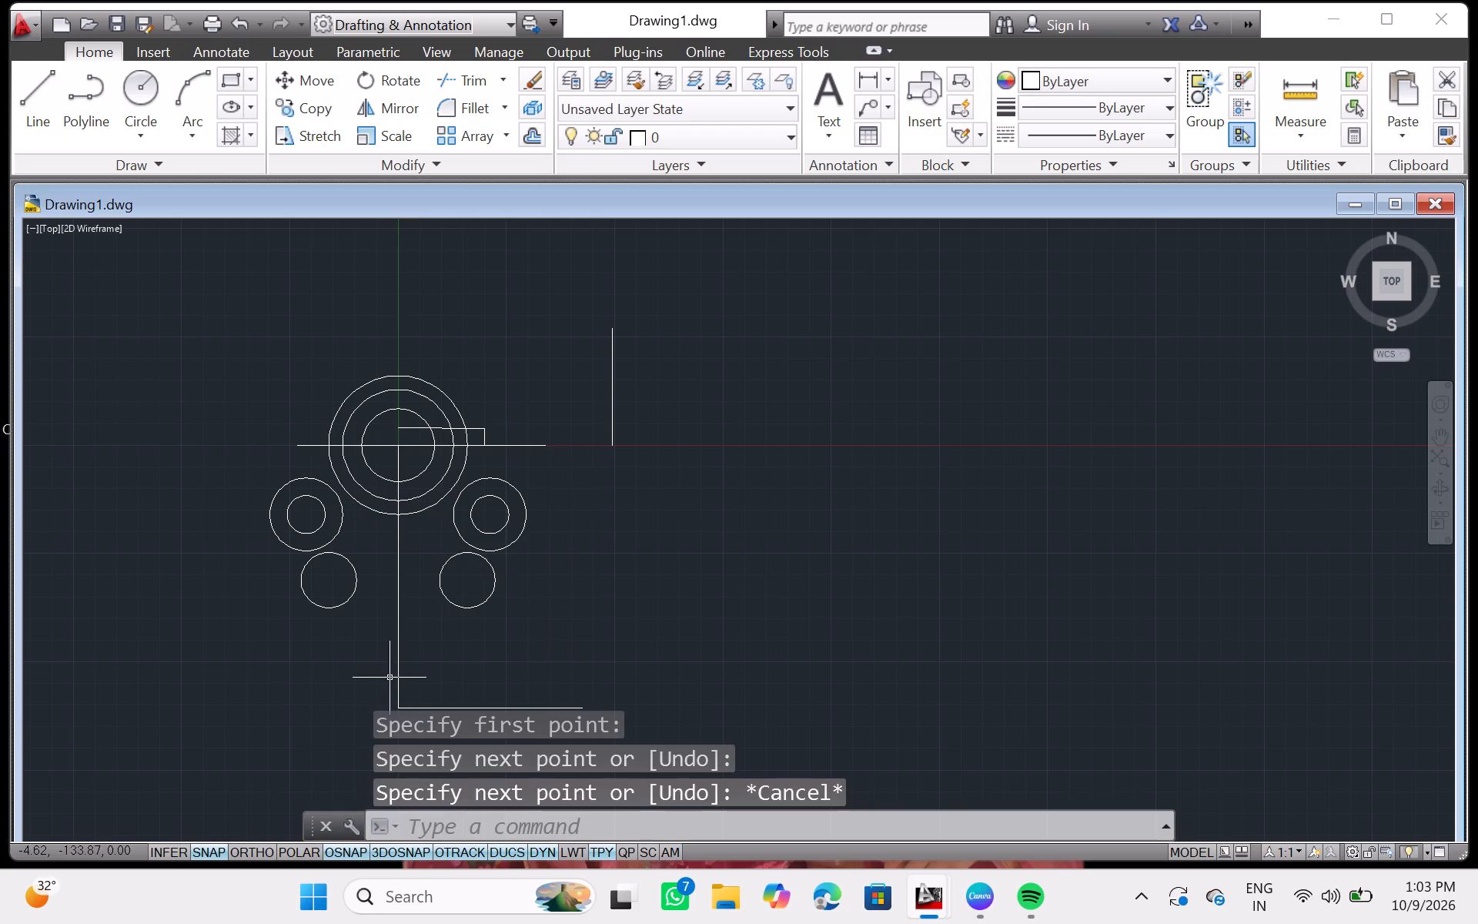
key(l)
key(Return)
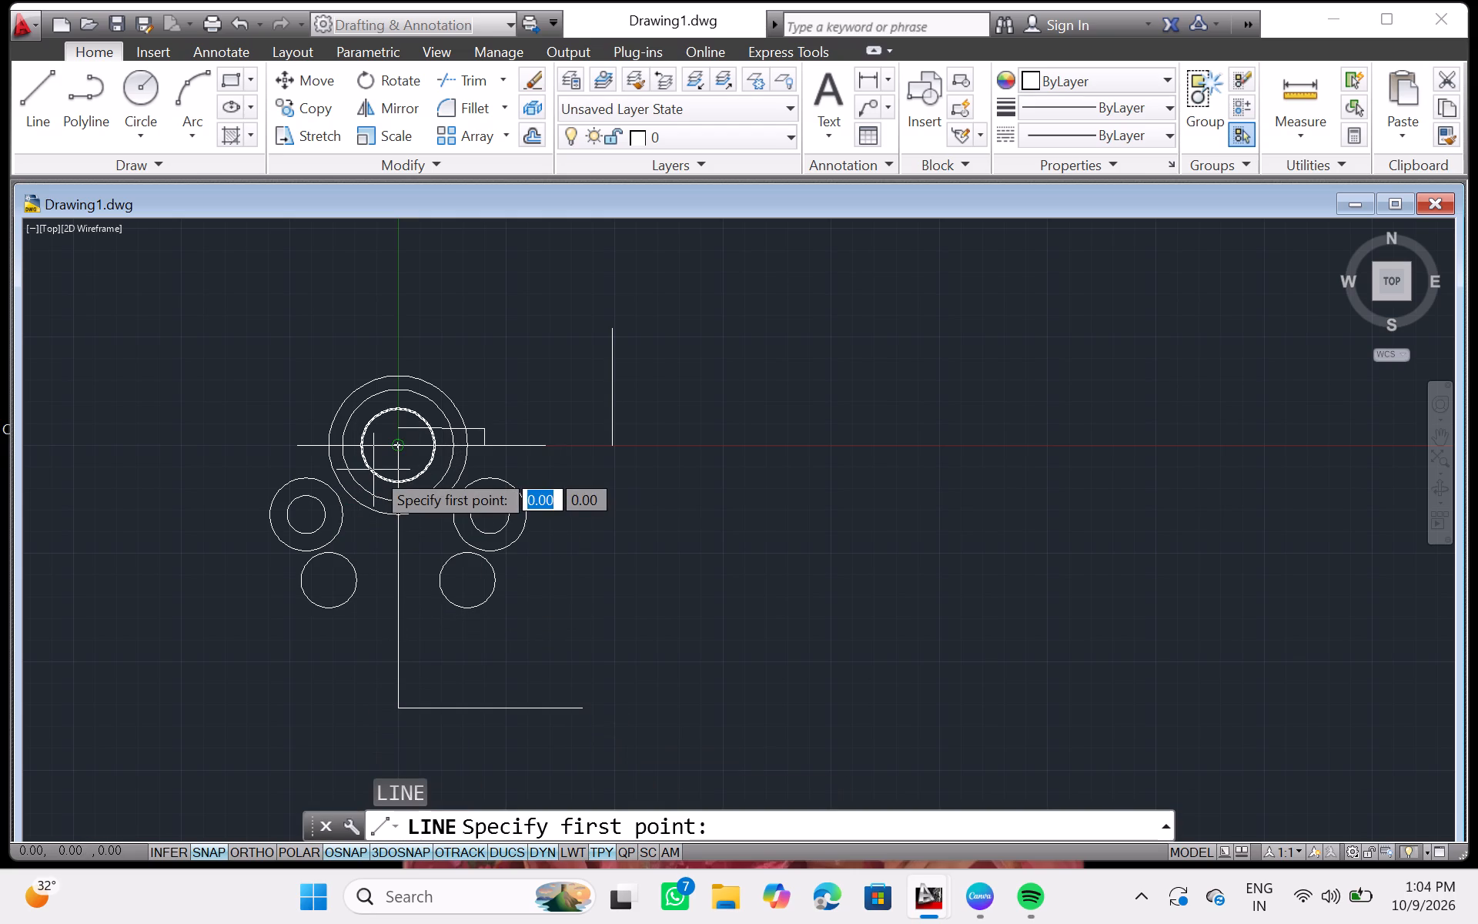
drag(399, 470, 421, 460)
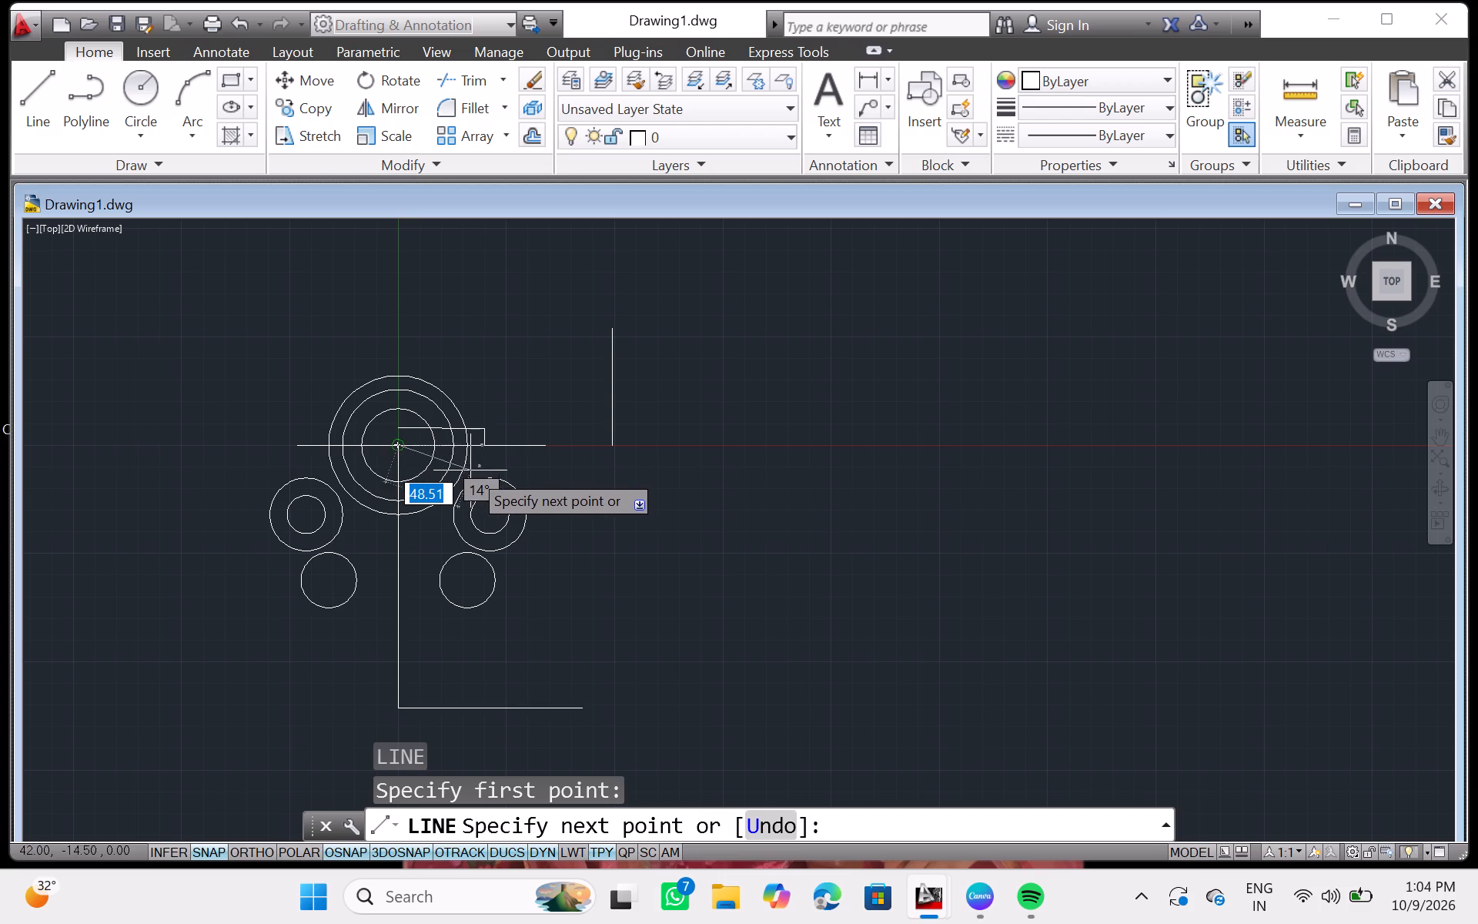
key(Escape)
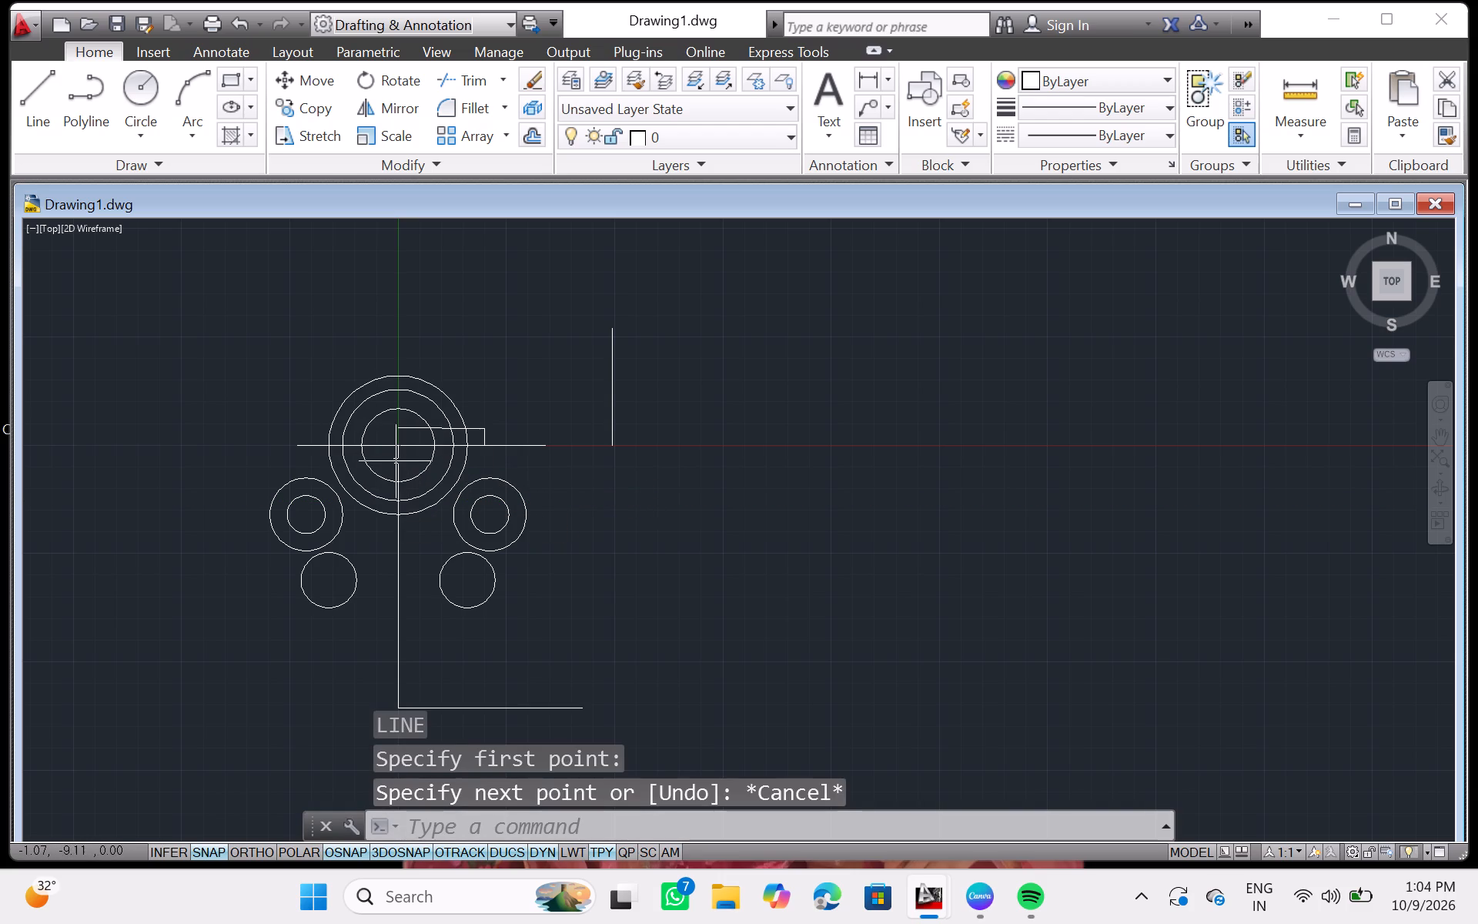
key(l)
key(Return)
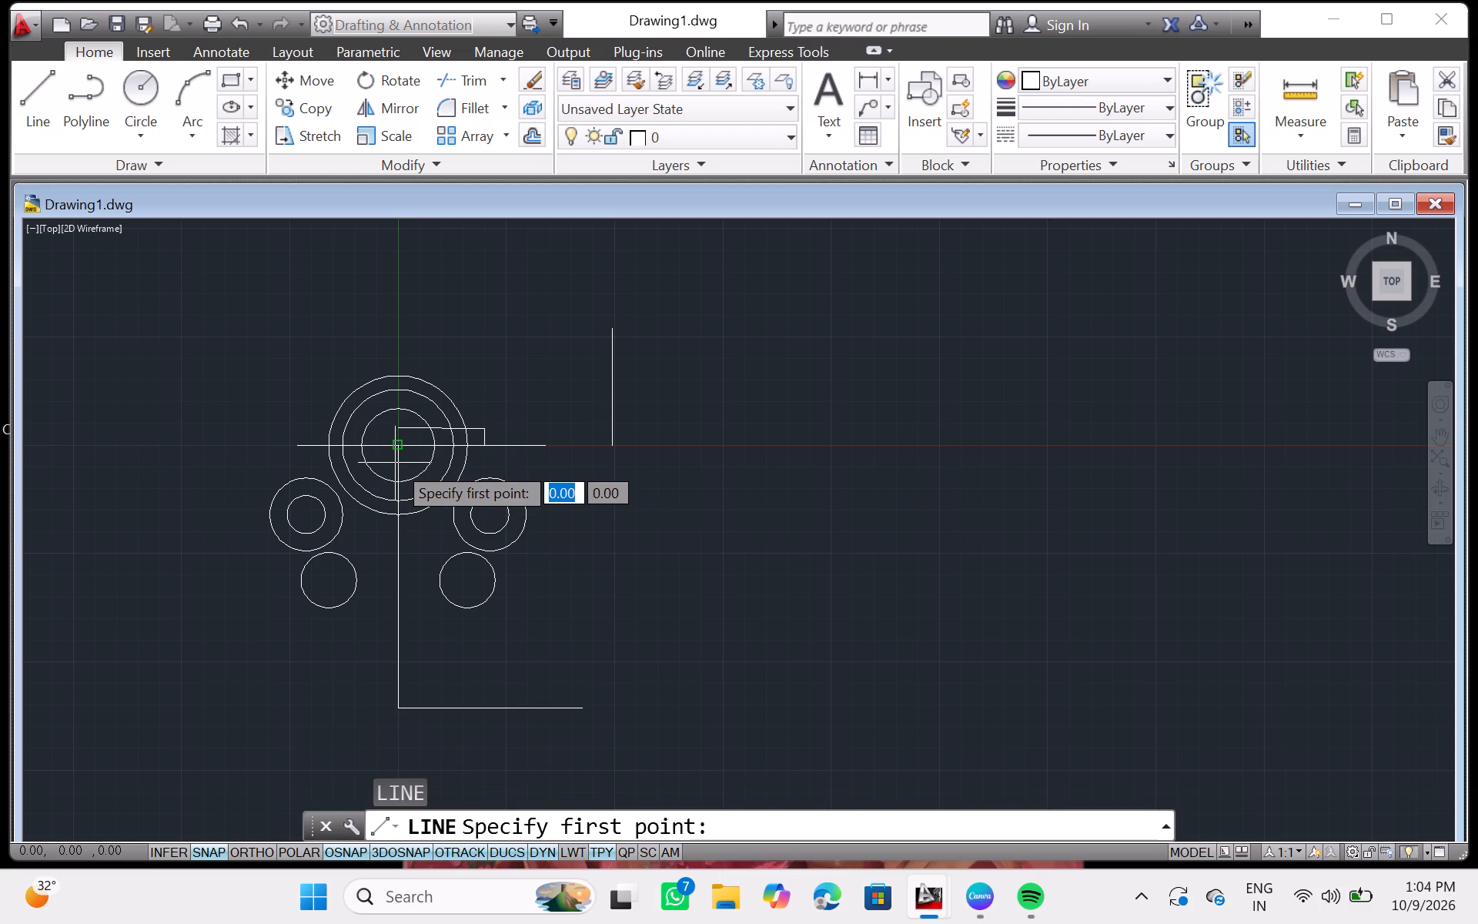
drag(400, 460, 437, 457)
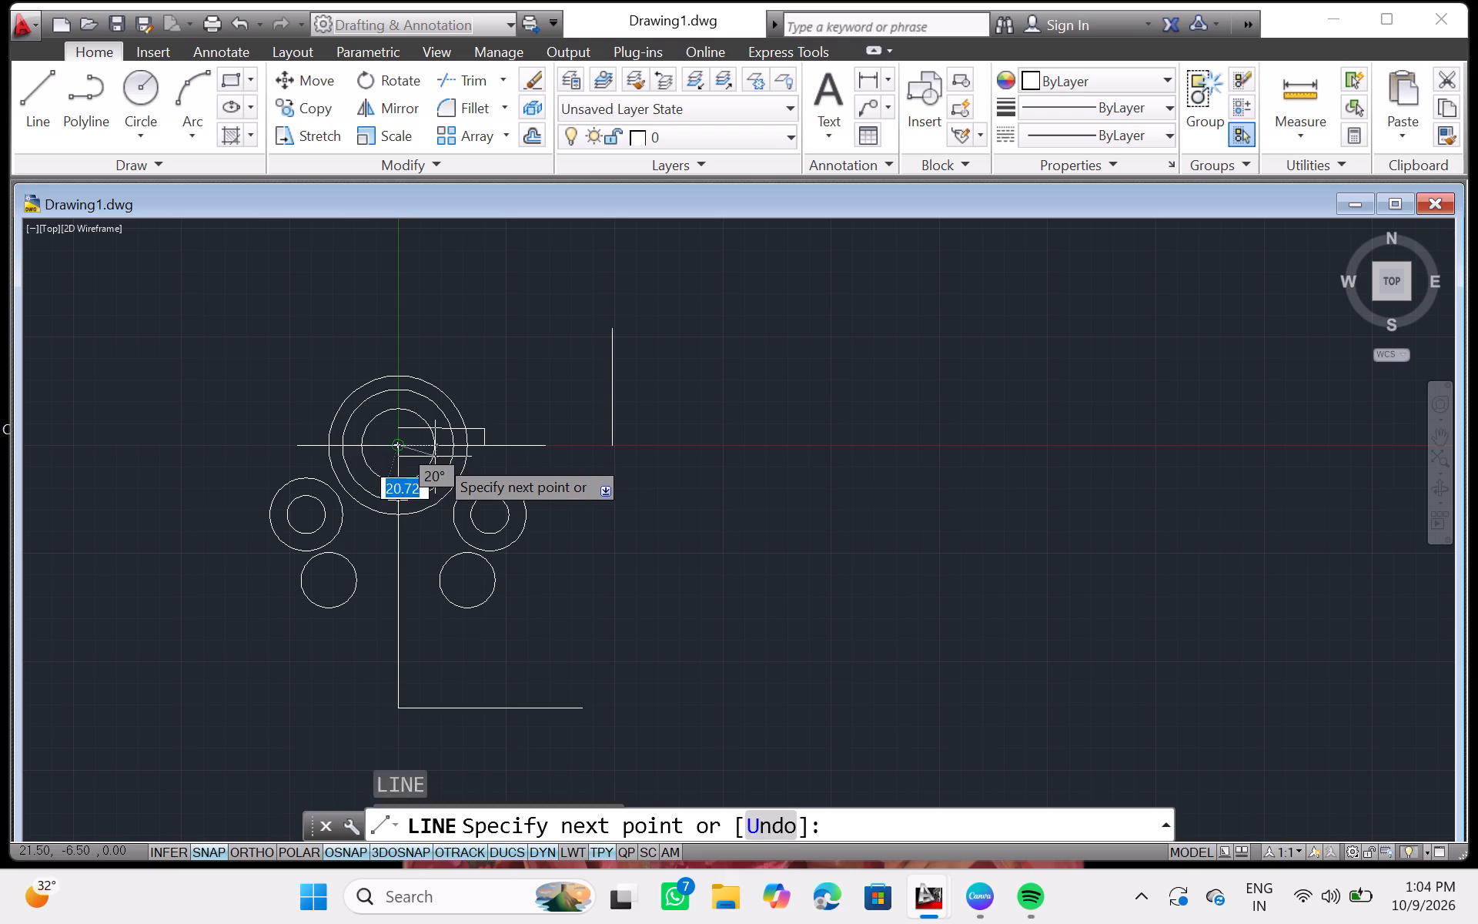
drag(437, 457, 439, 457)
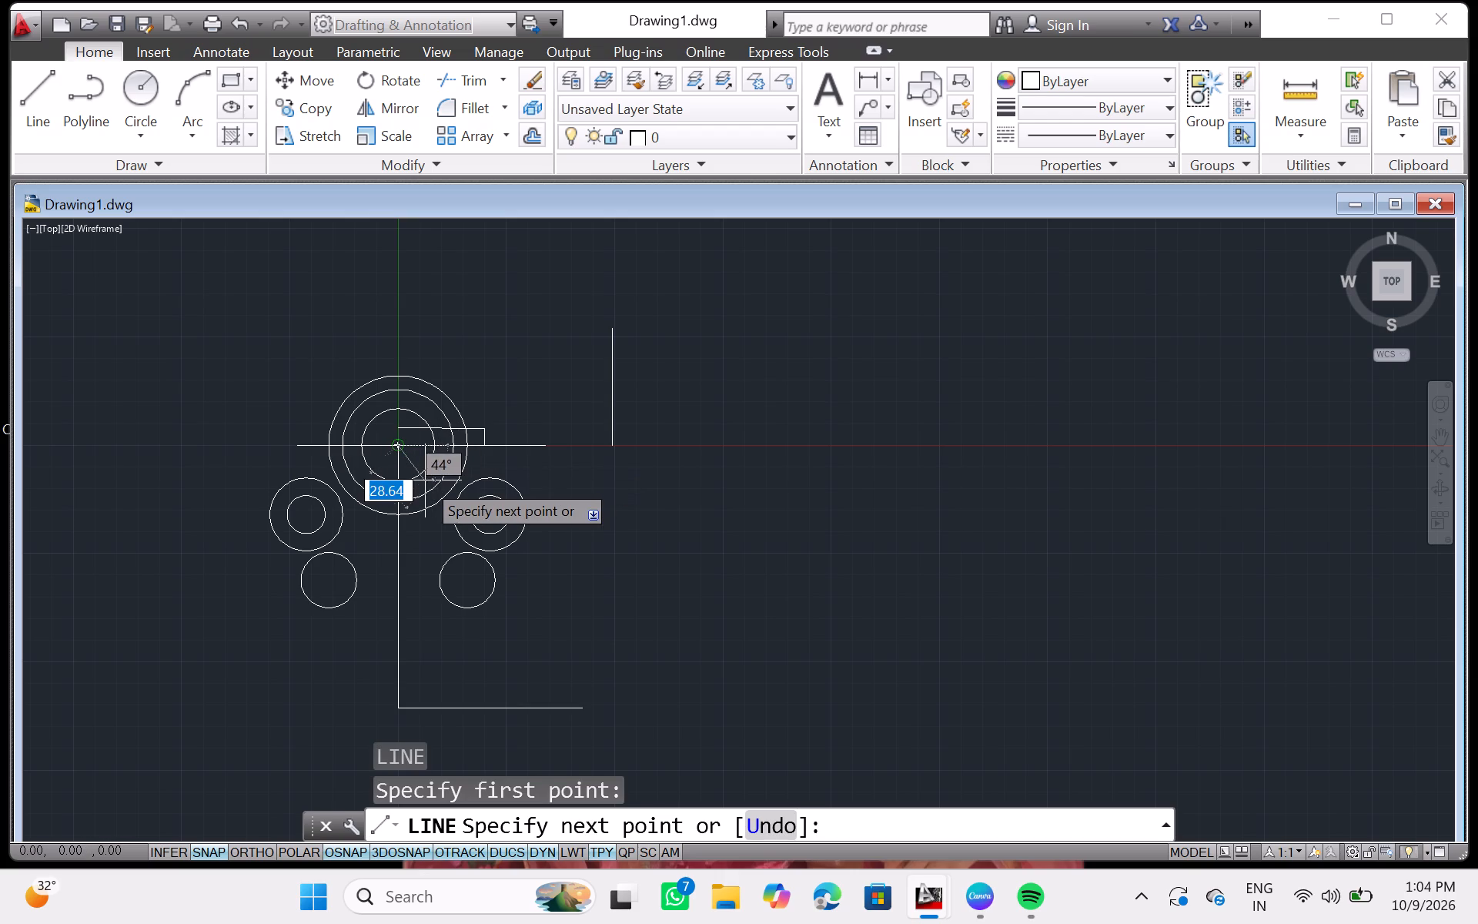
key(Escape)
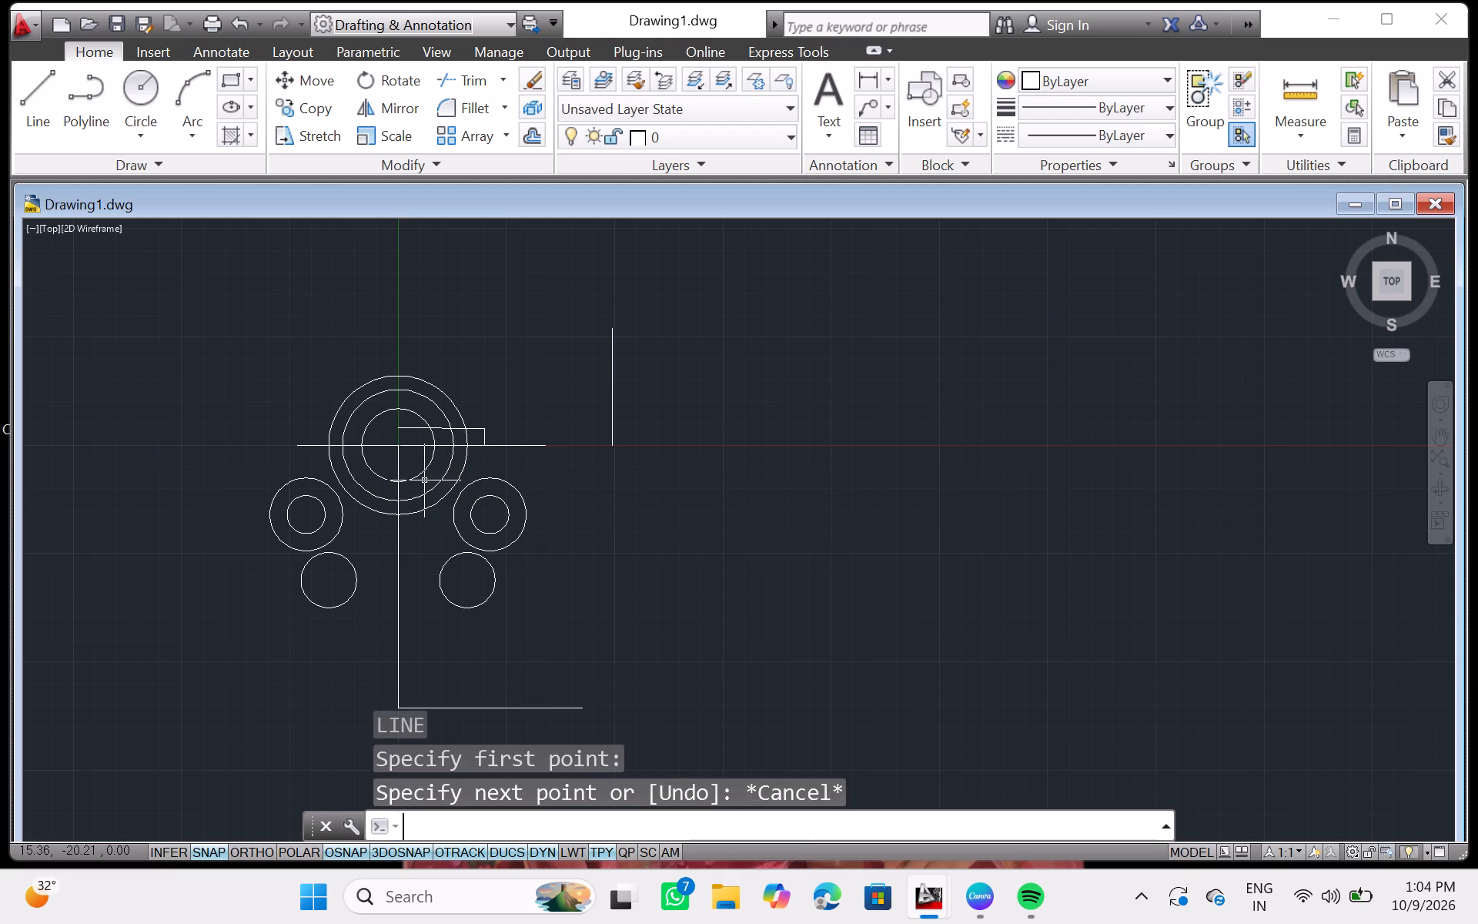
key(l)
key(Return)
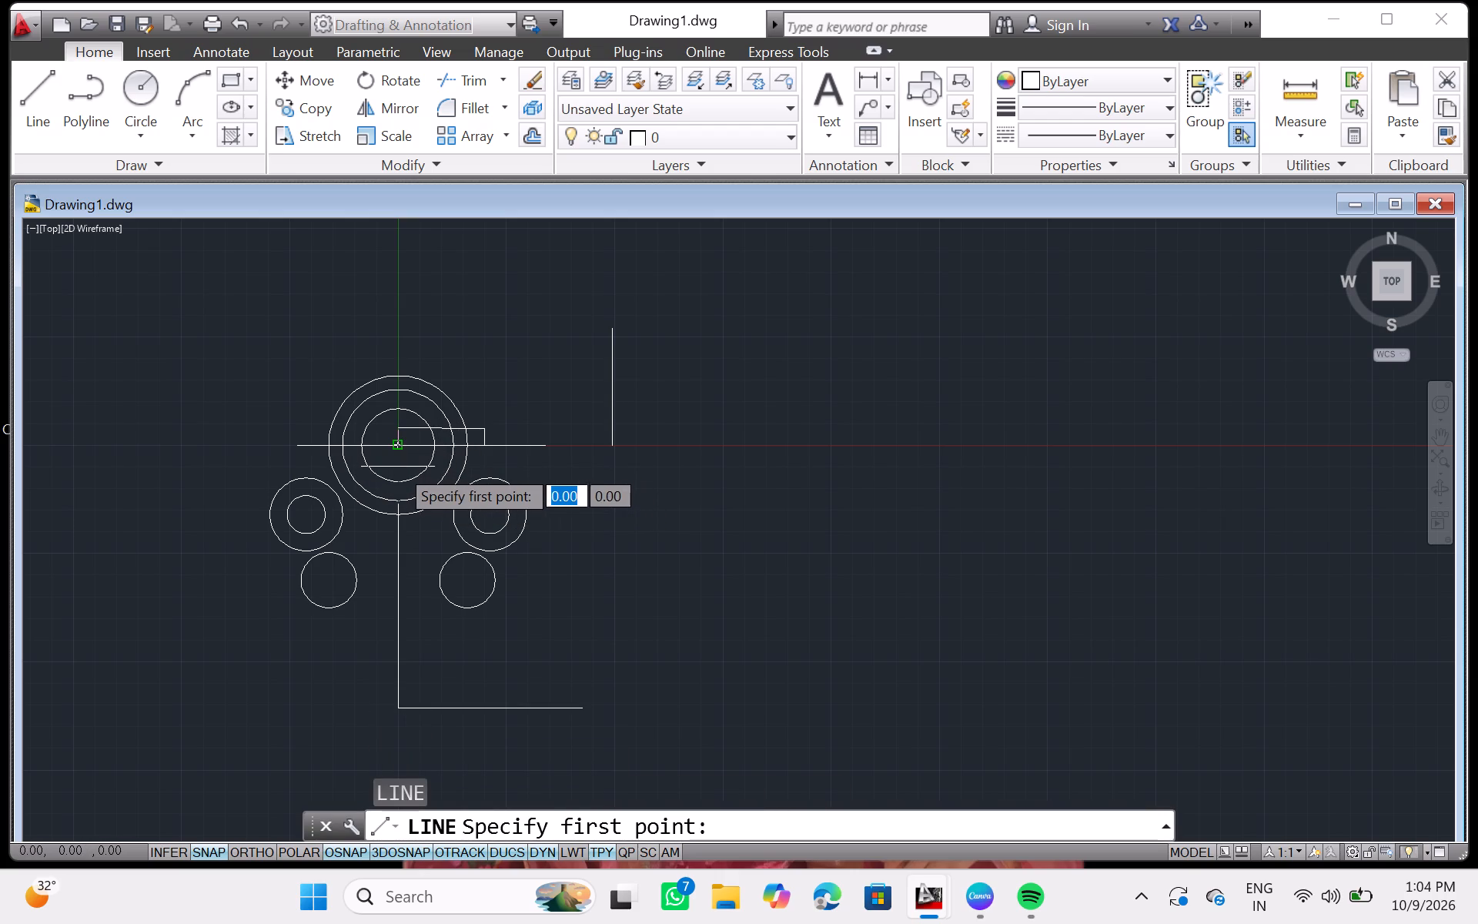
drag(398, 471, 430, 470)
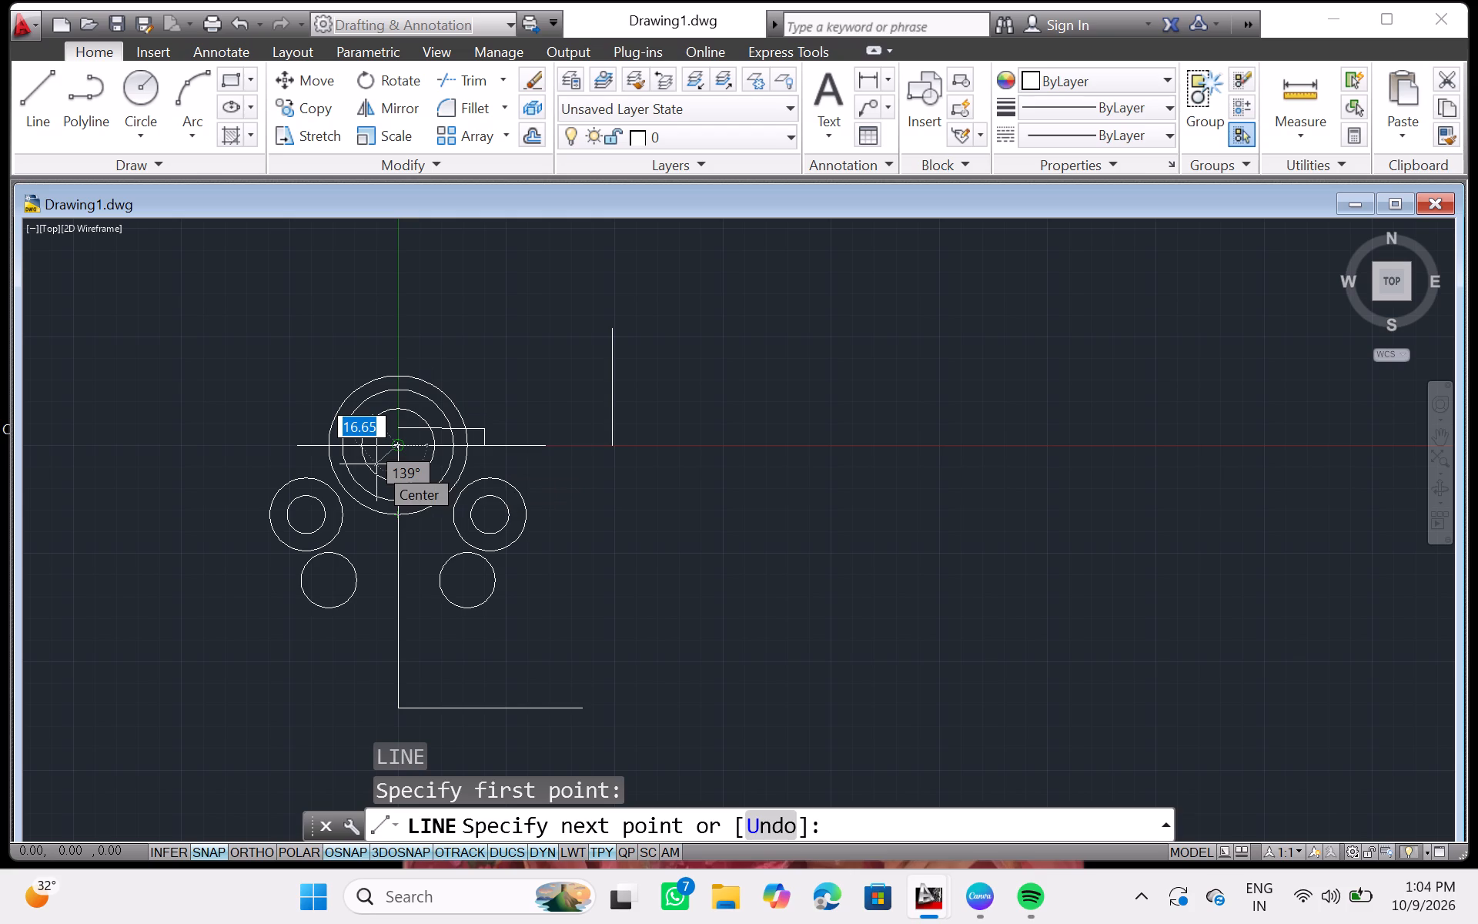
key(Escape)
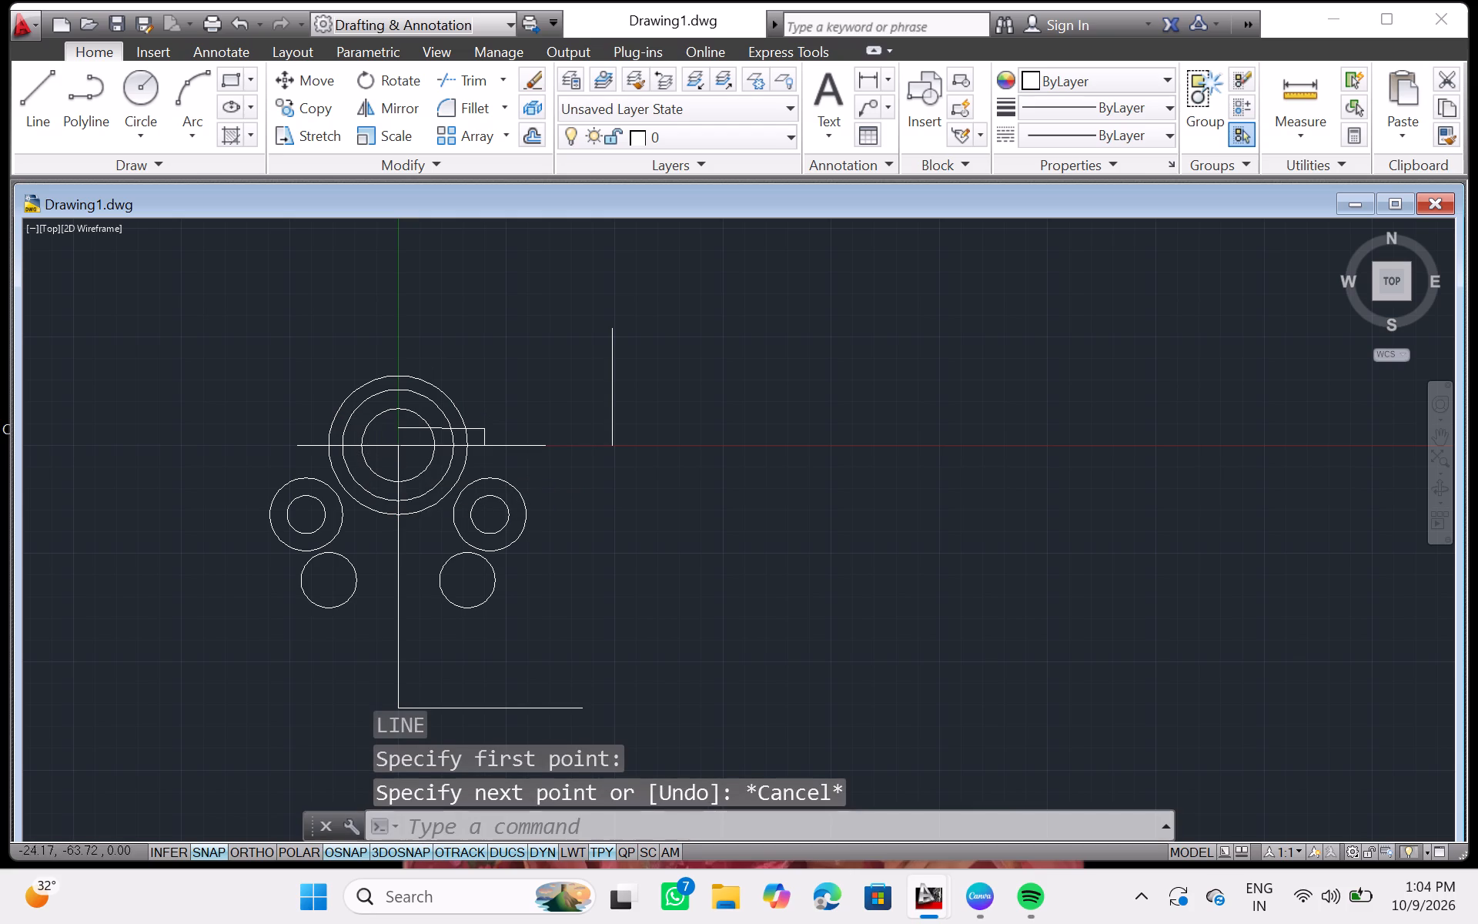
Turn off grid snap.
click(244, 849)
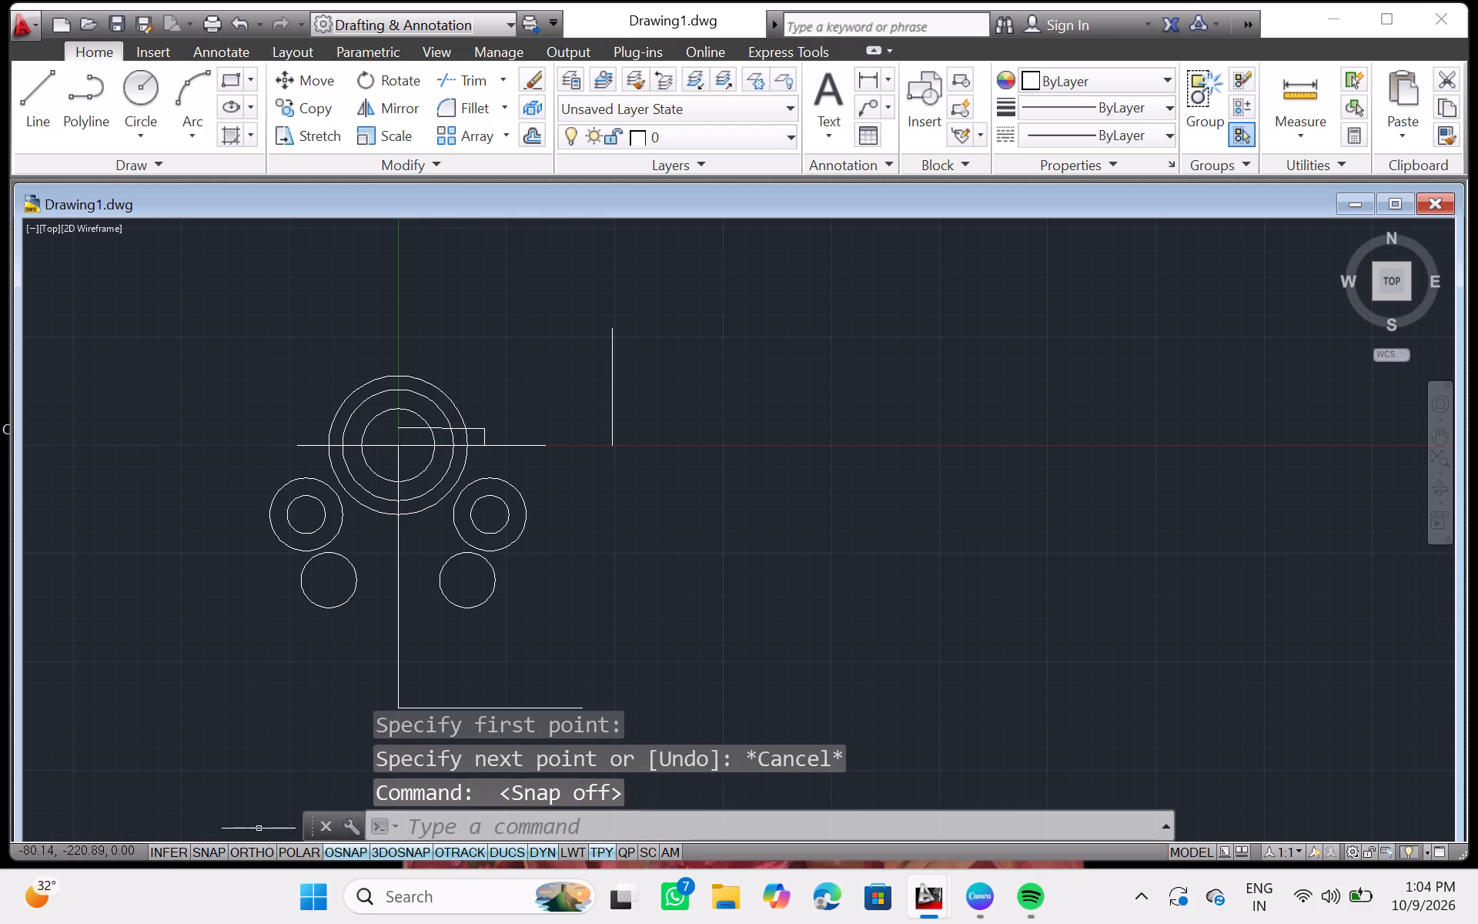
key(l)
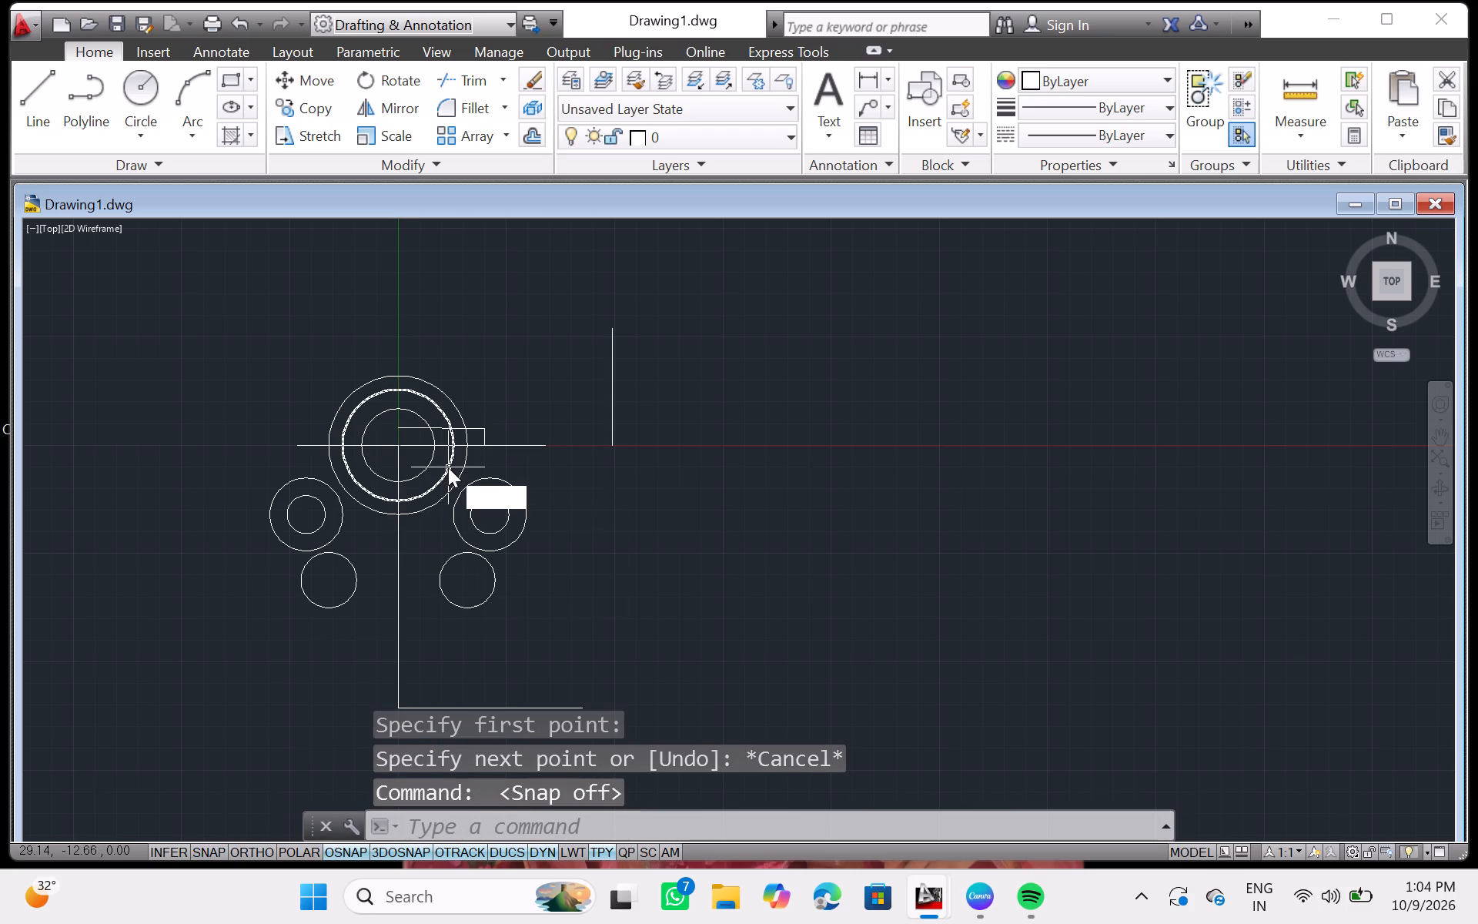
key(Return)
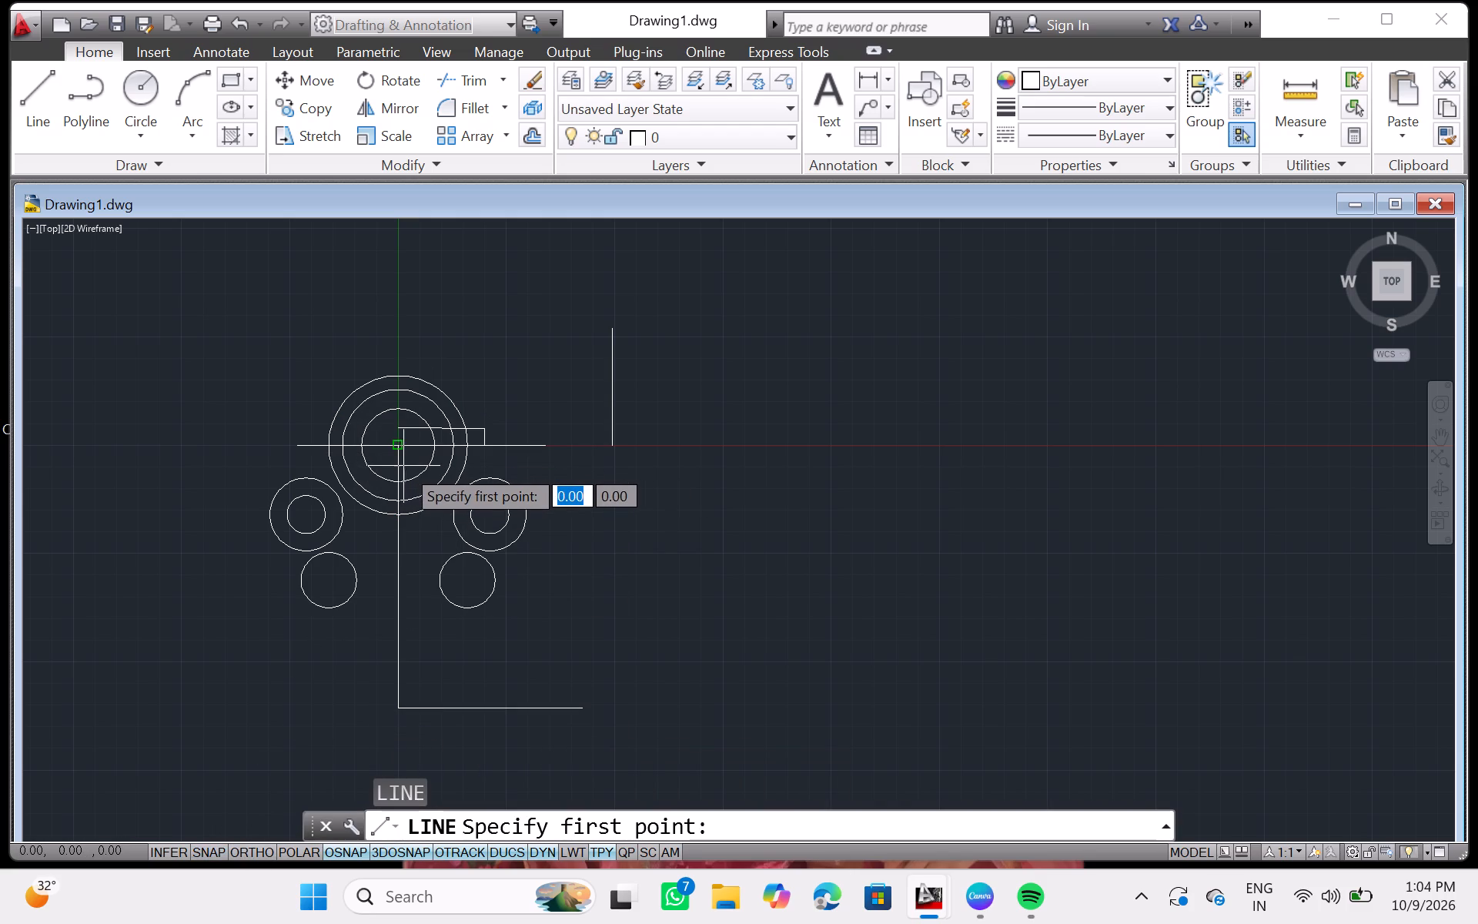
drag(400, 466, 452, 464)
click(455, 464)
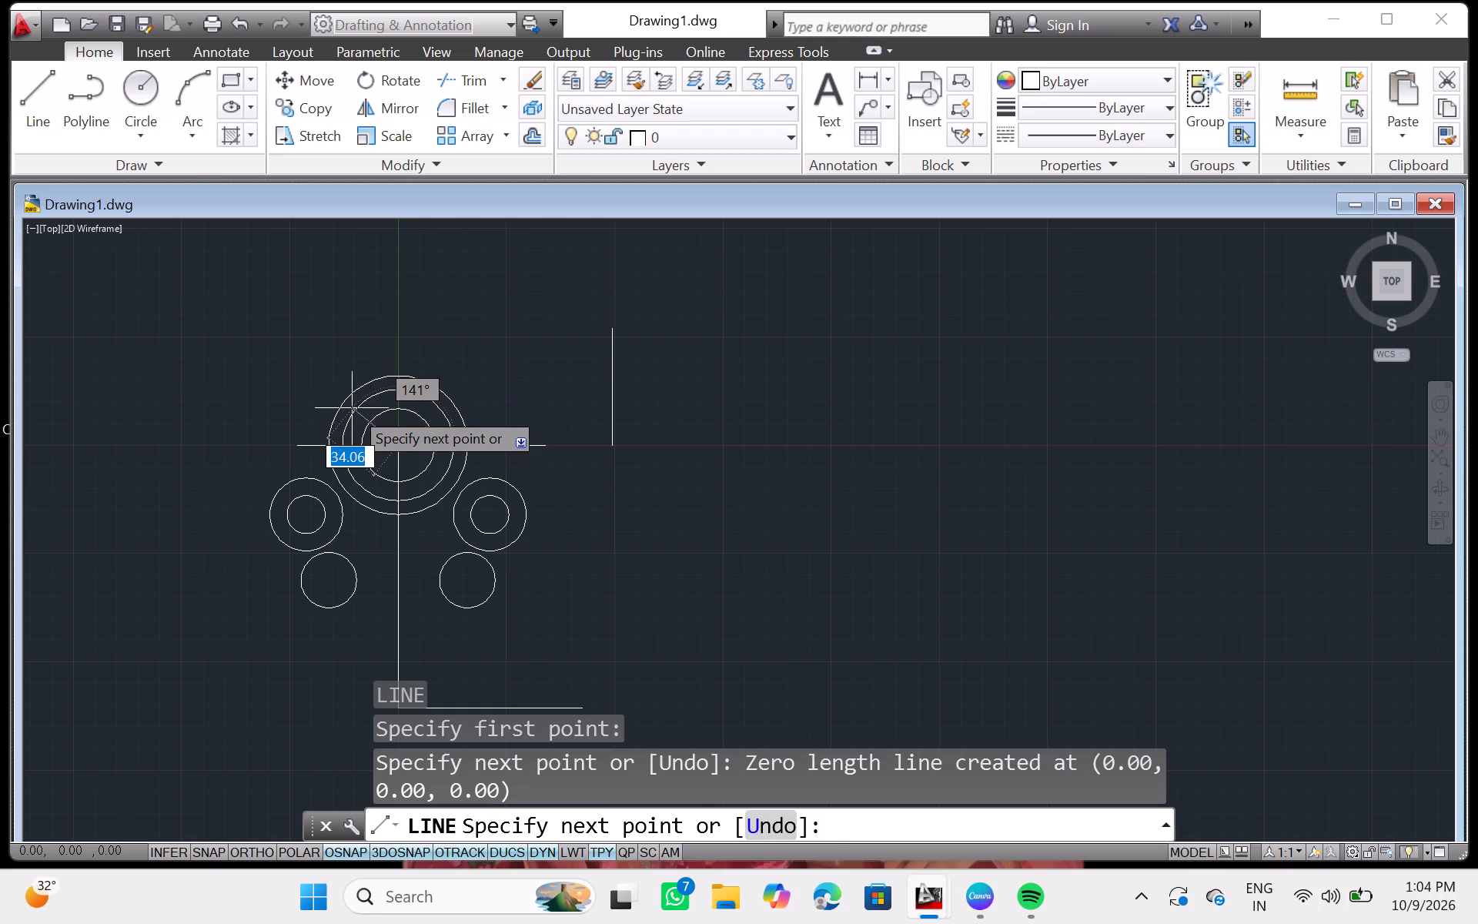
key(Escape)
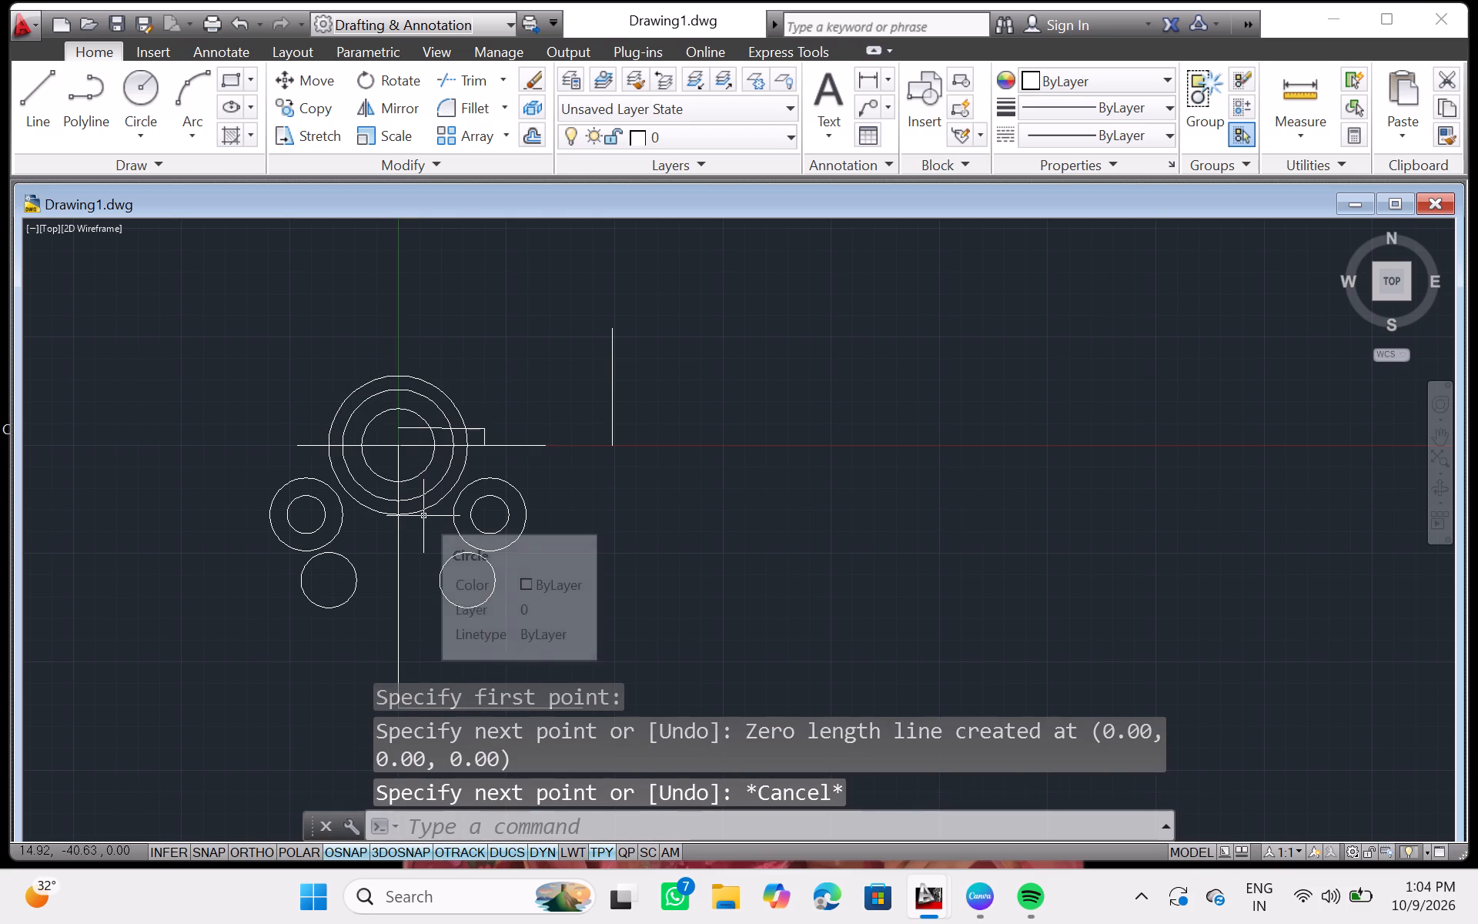
Draw a nearly horizontal line about 57 long below the concentric circles' centre, from the vertical centre line to about (56.7, -11.8).
key(l)
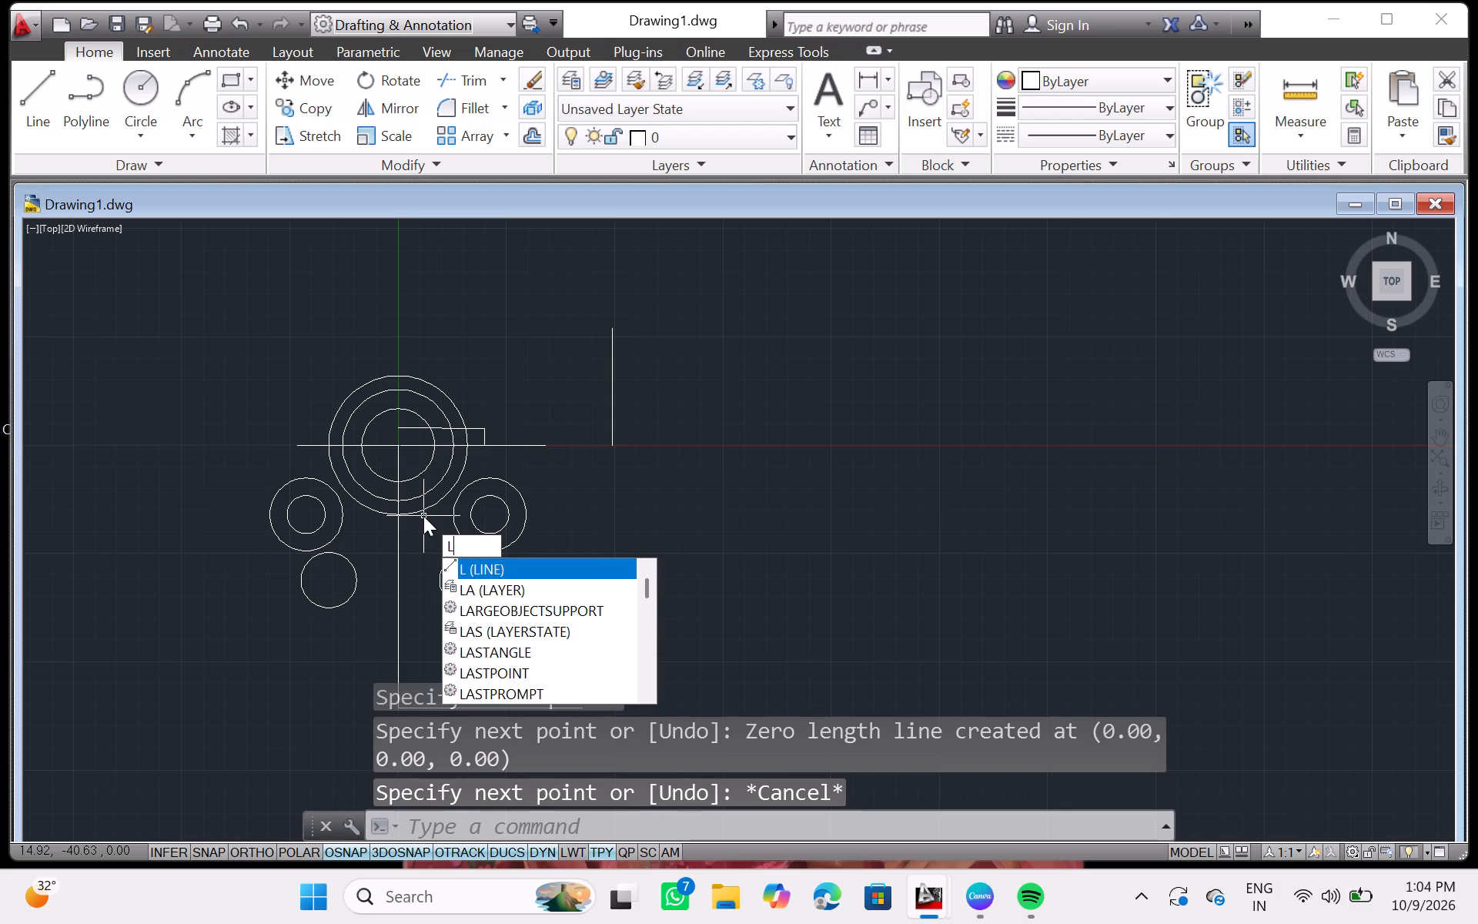
key(Return)
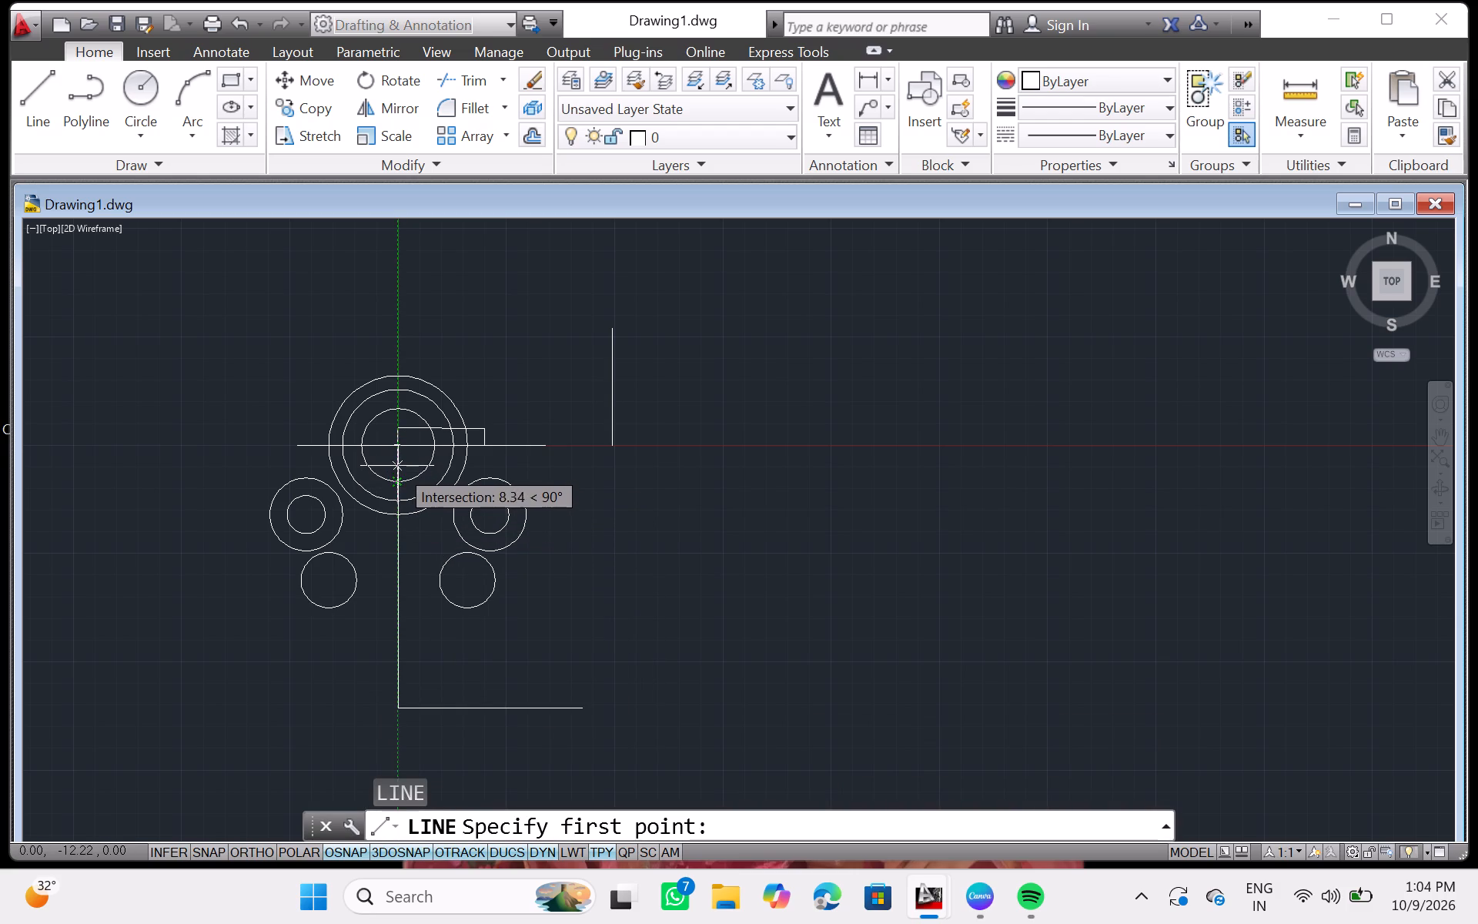
click(397, 464)
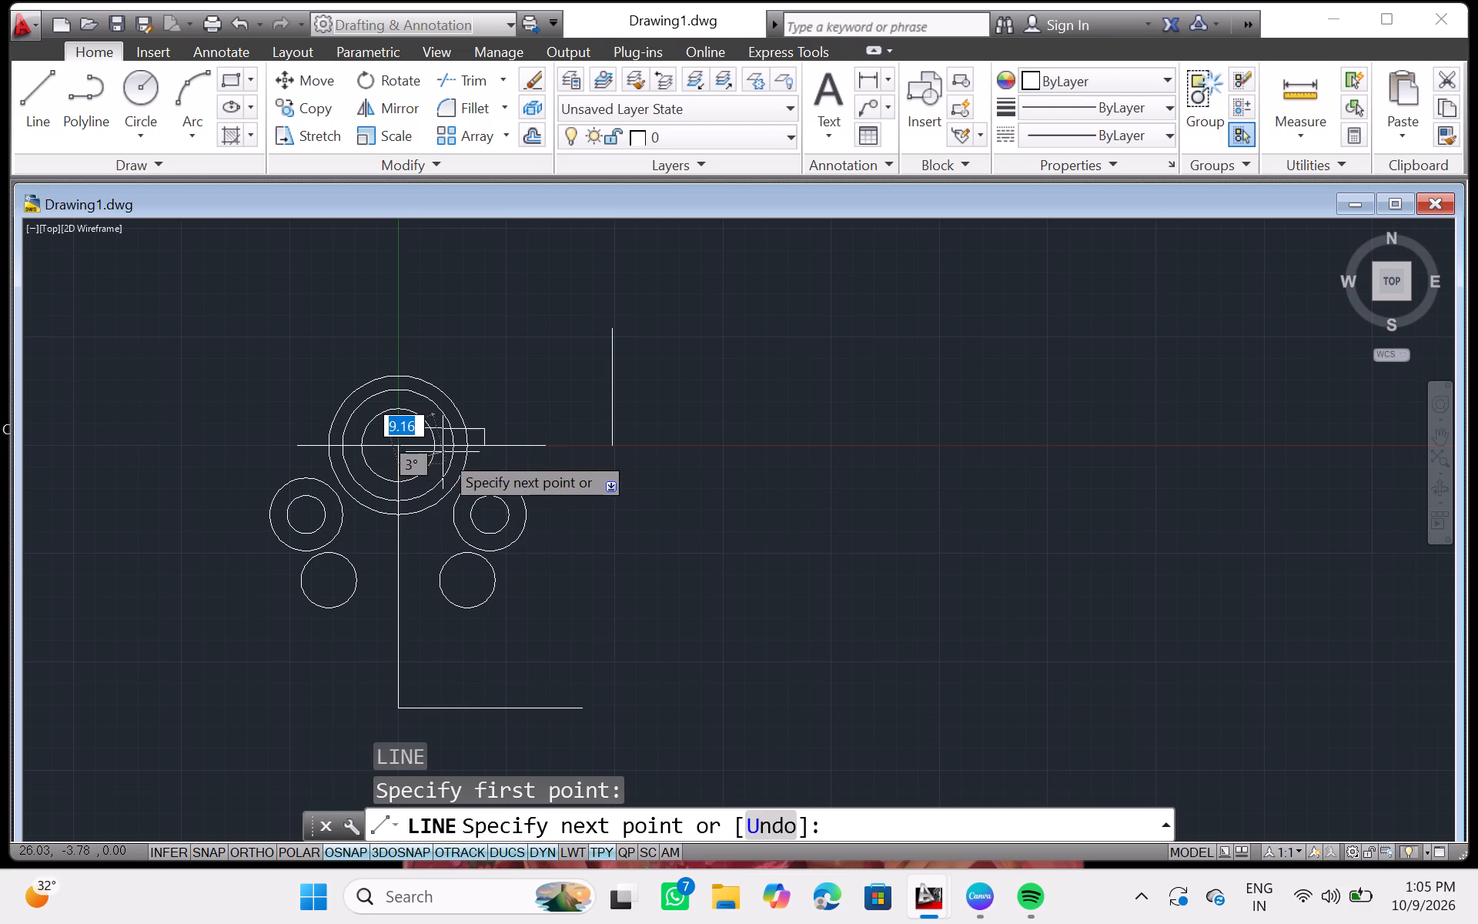
click(496, 466)
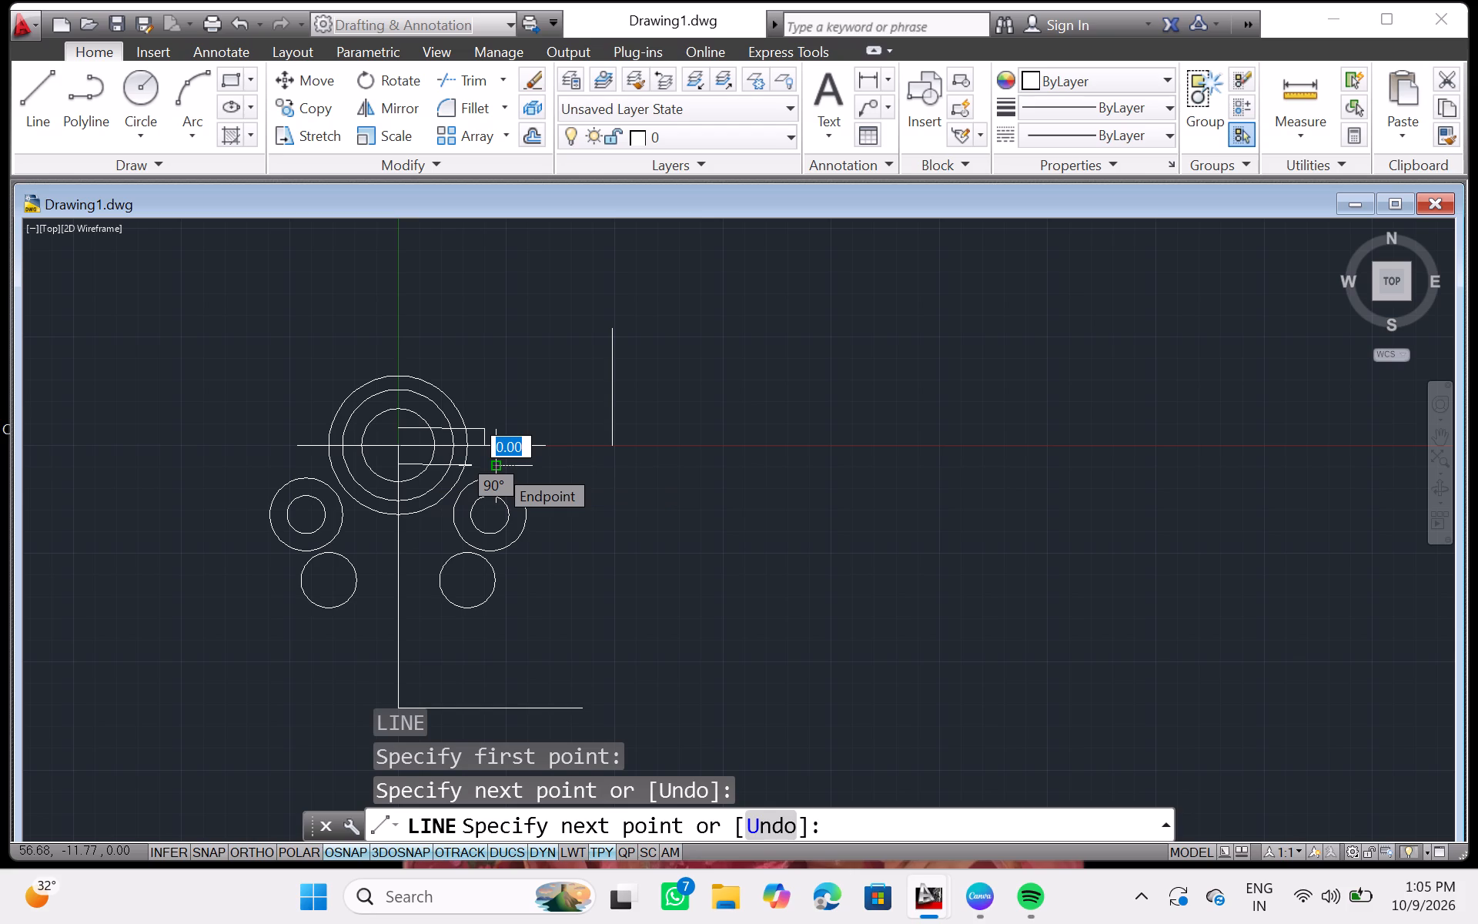
key(Return)
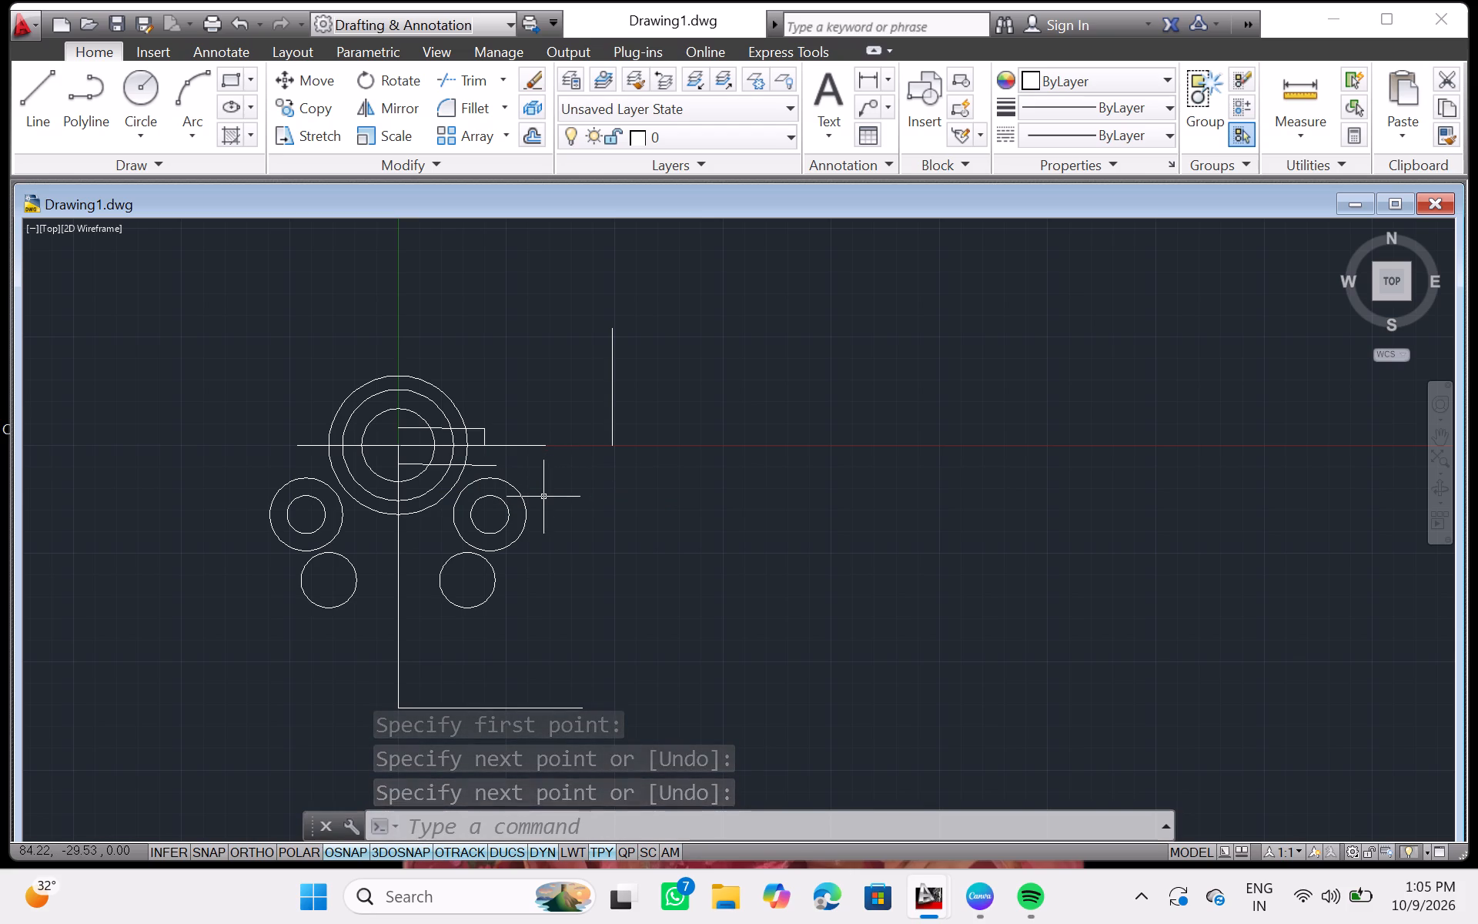
Trim the ends of the upper and lower arm lines that extend beyond the outer concentric circle.
key(t)
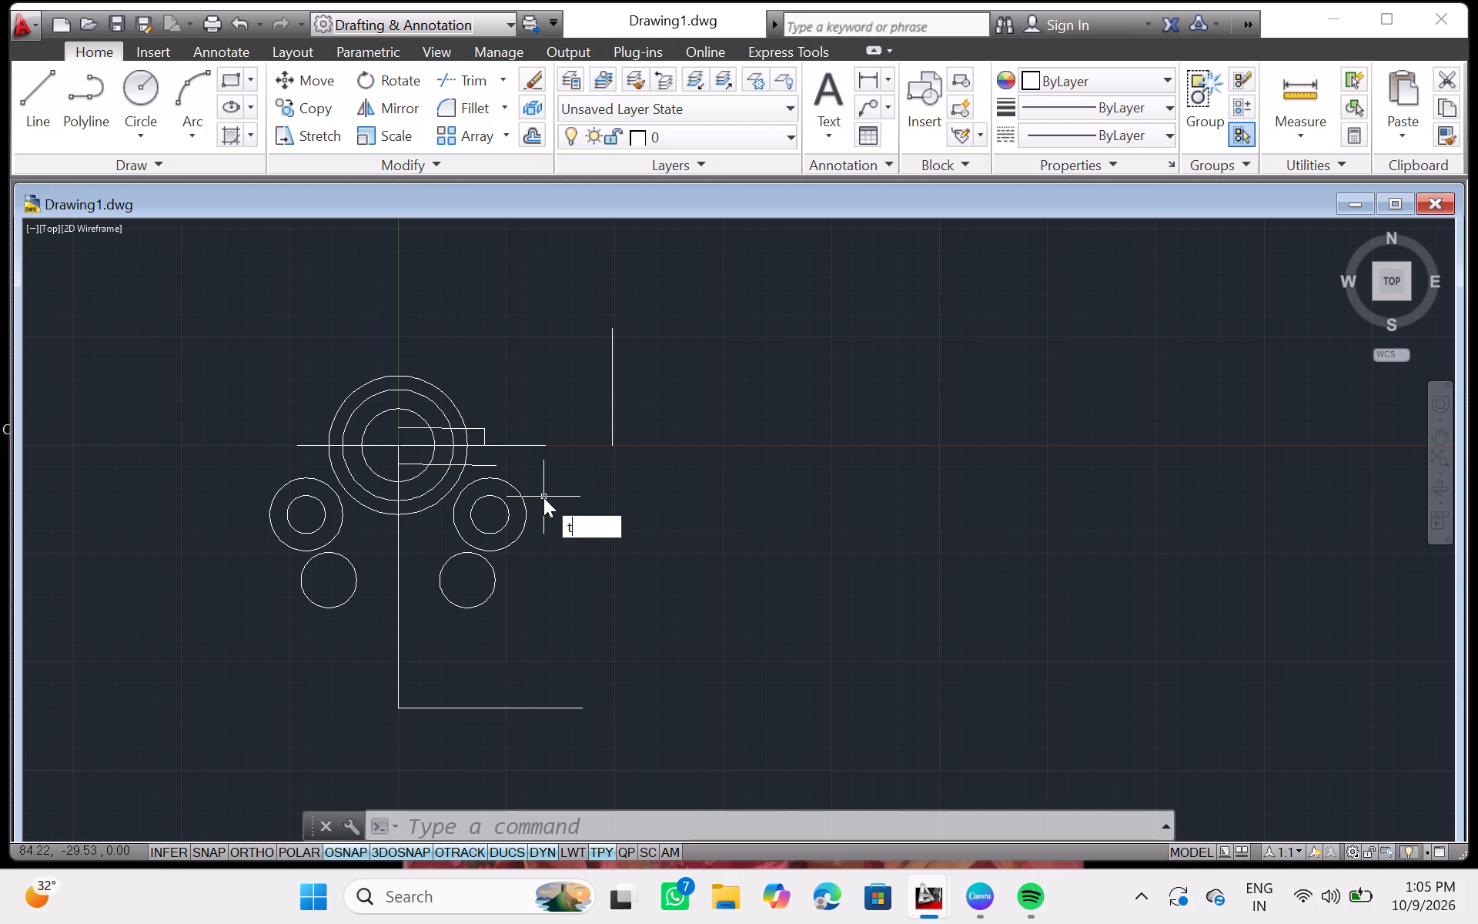
key(r)
key(Return)
key(Return)
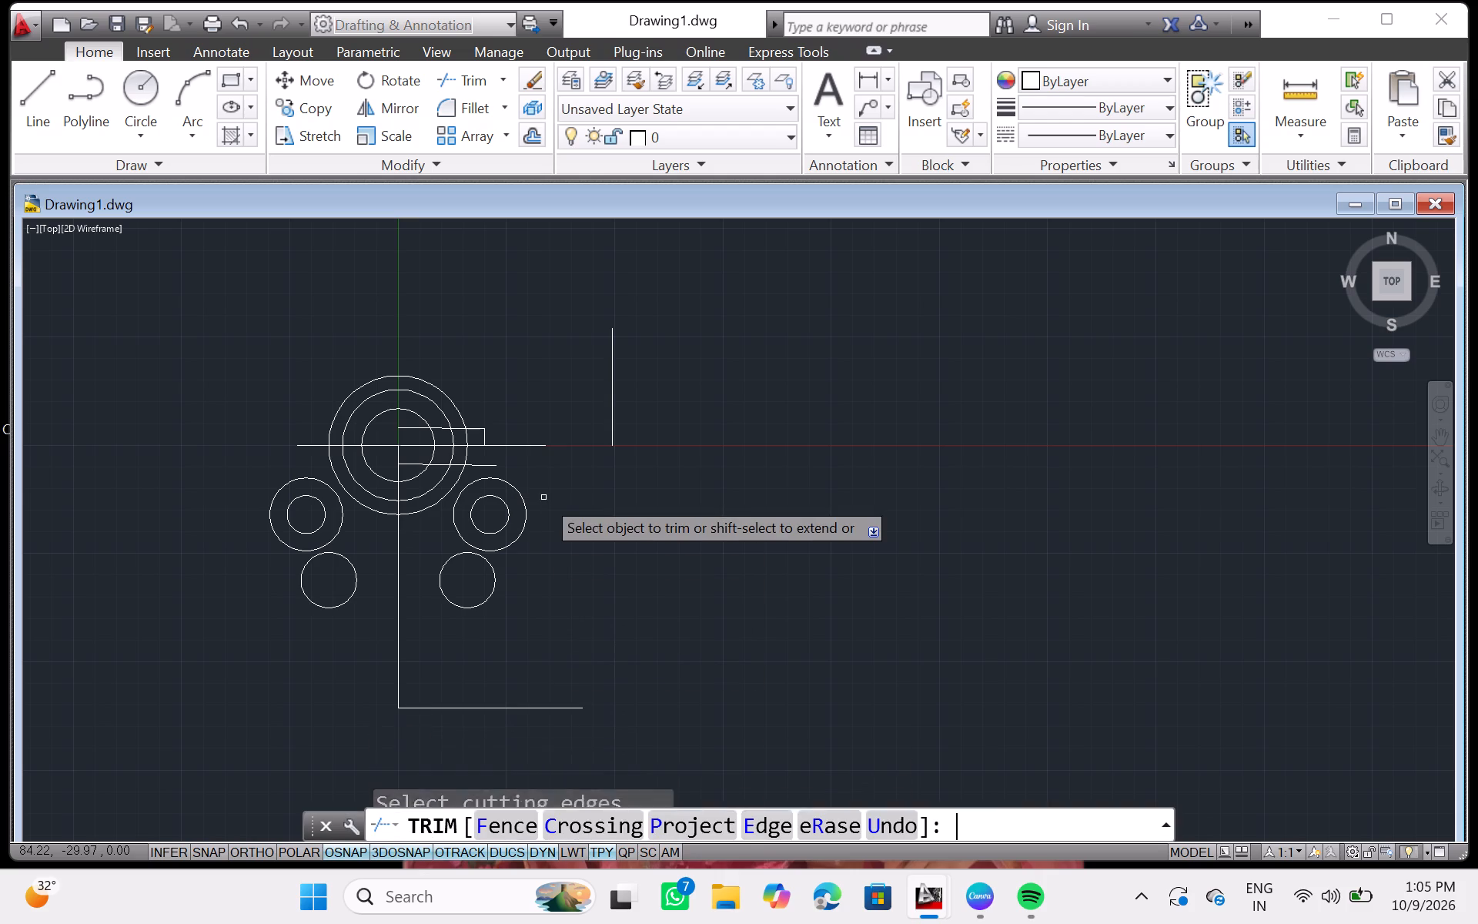
click(479, 430)
click(486, 432)
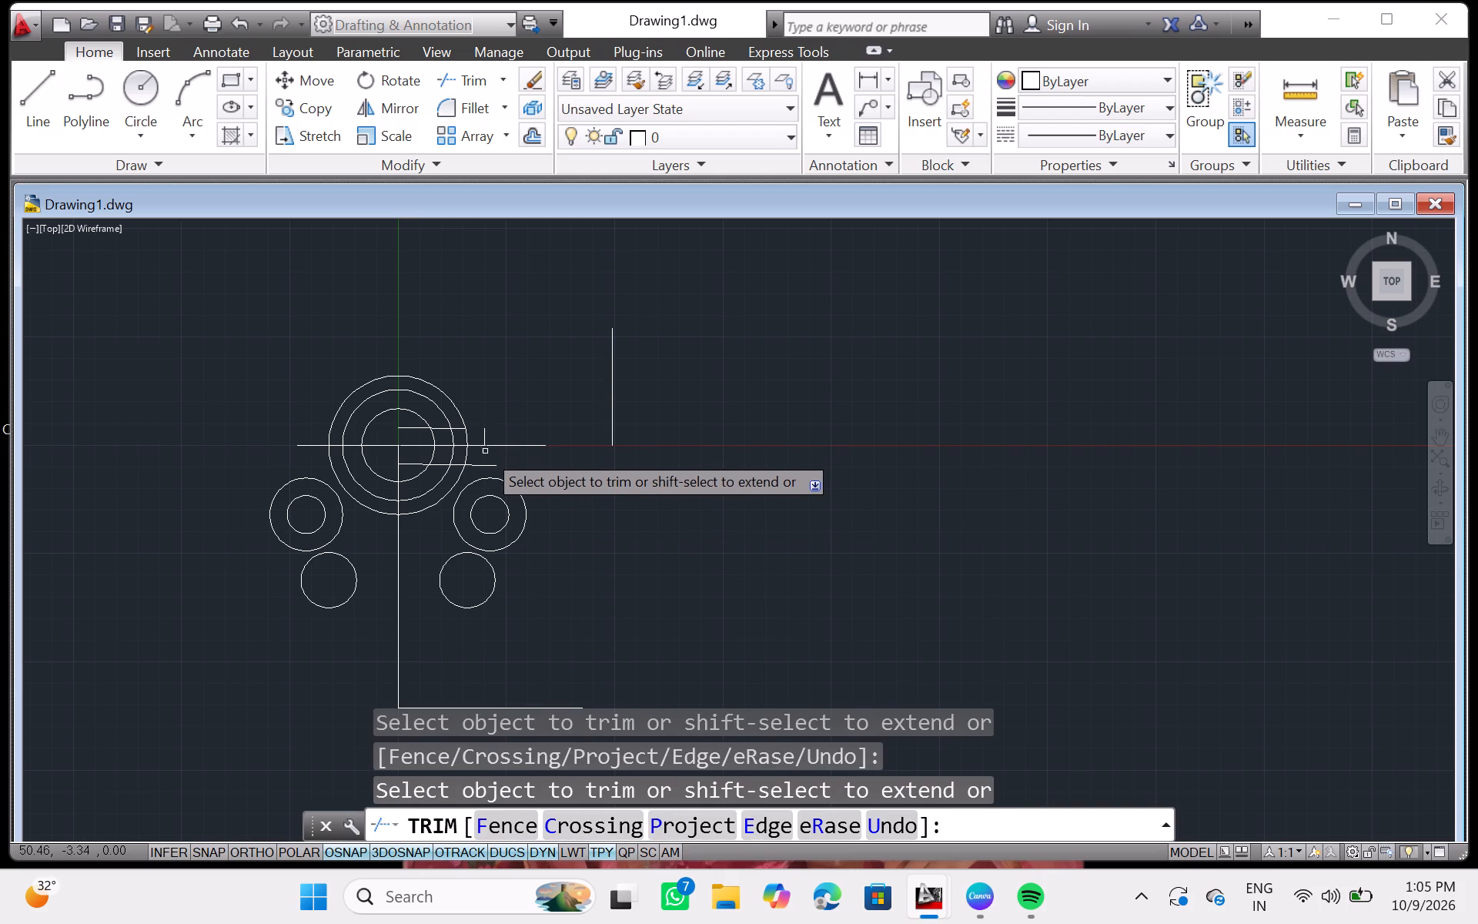
click(486, 439)
click(486, 466)
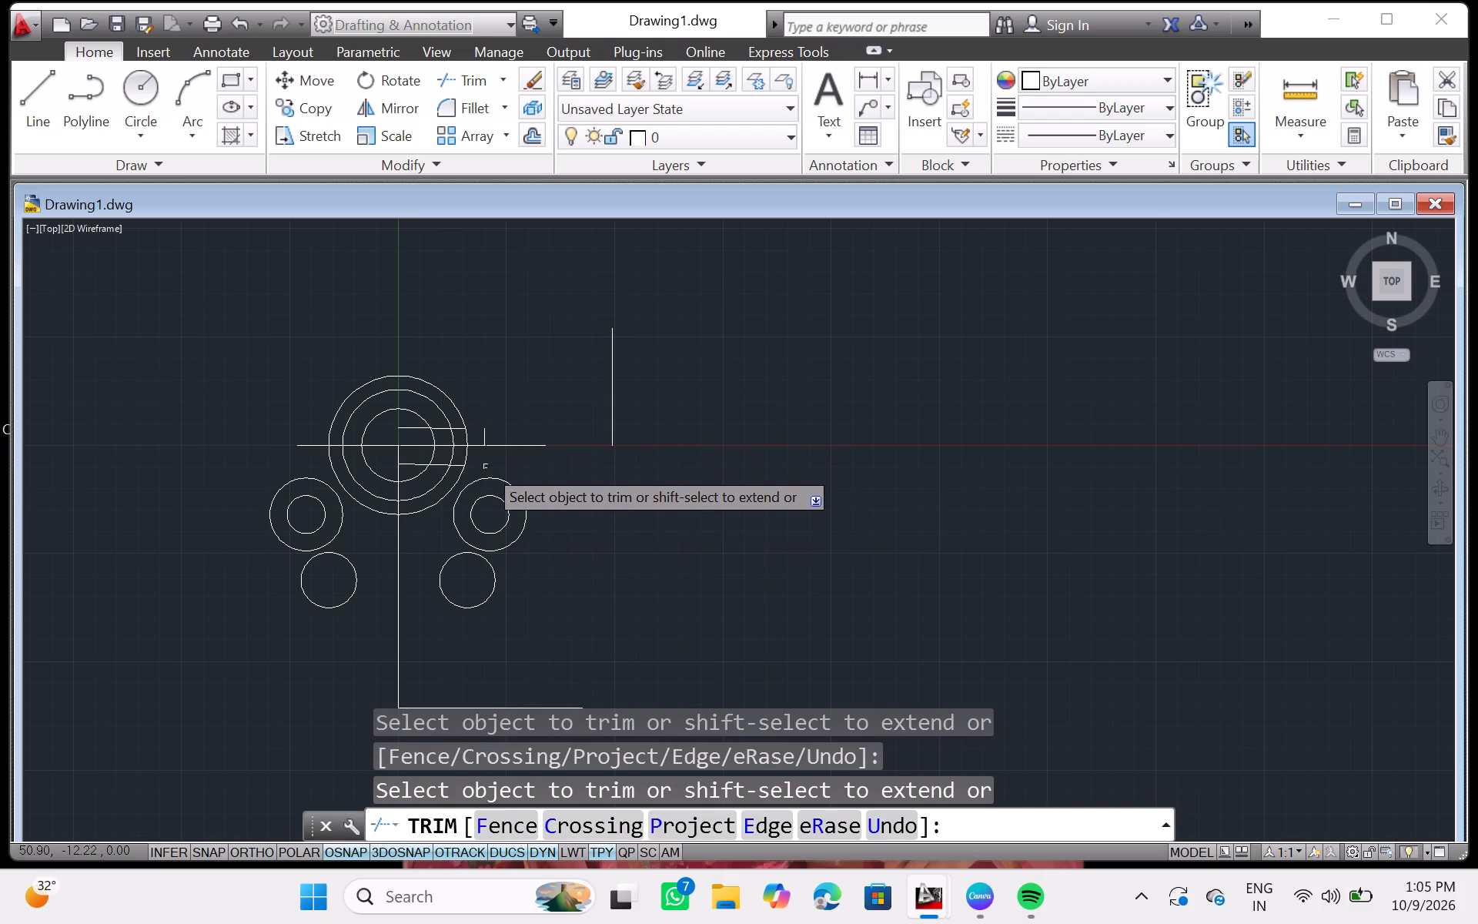
Remove the middle concentric circle except its short arc between the two arm lines, trimming it and erasing the leftover lower-left arc.
click(443, 414)
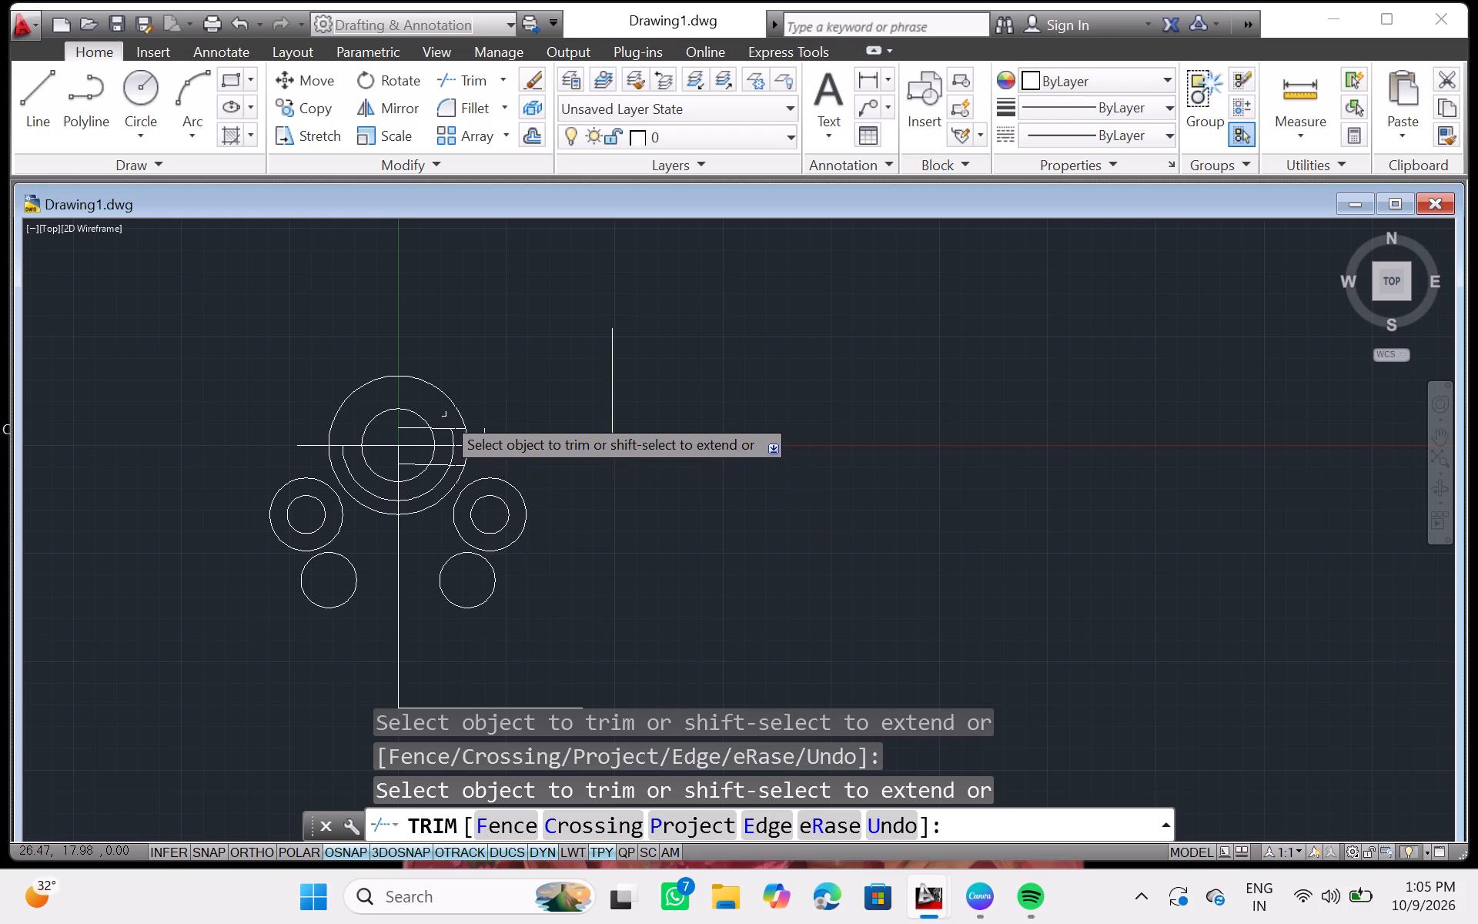
click(440, 482)
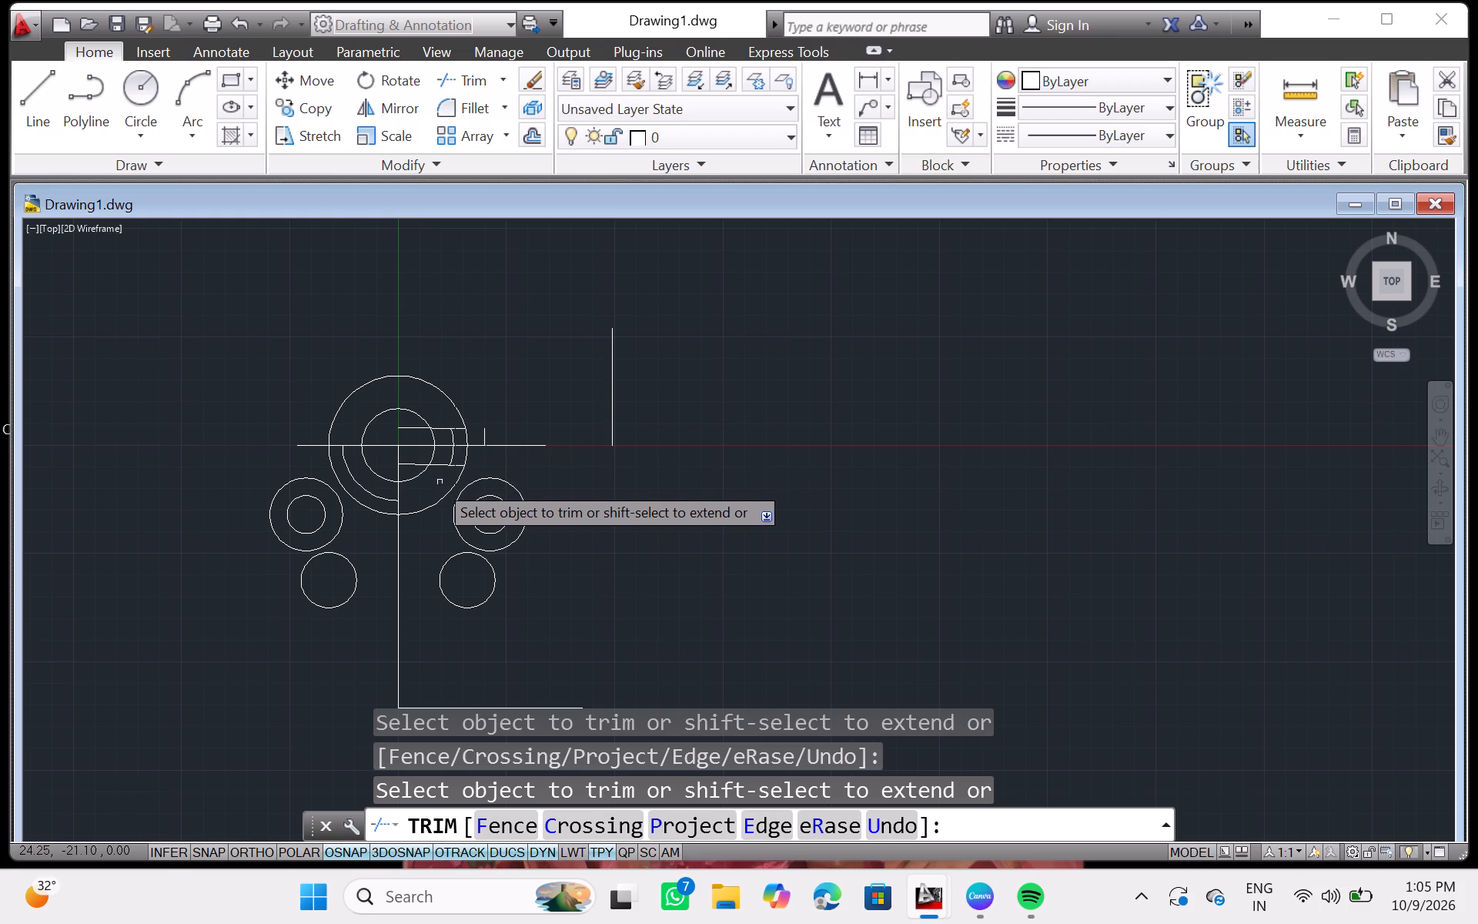
click(356, 480)
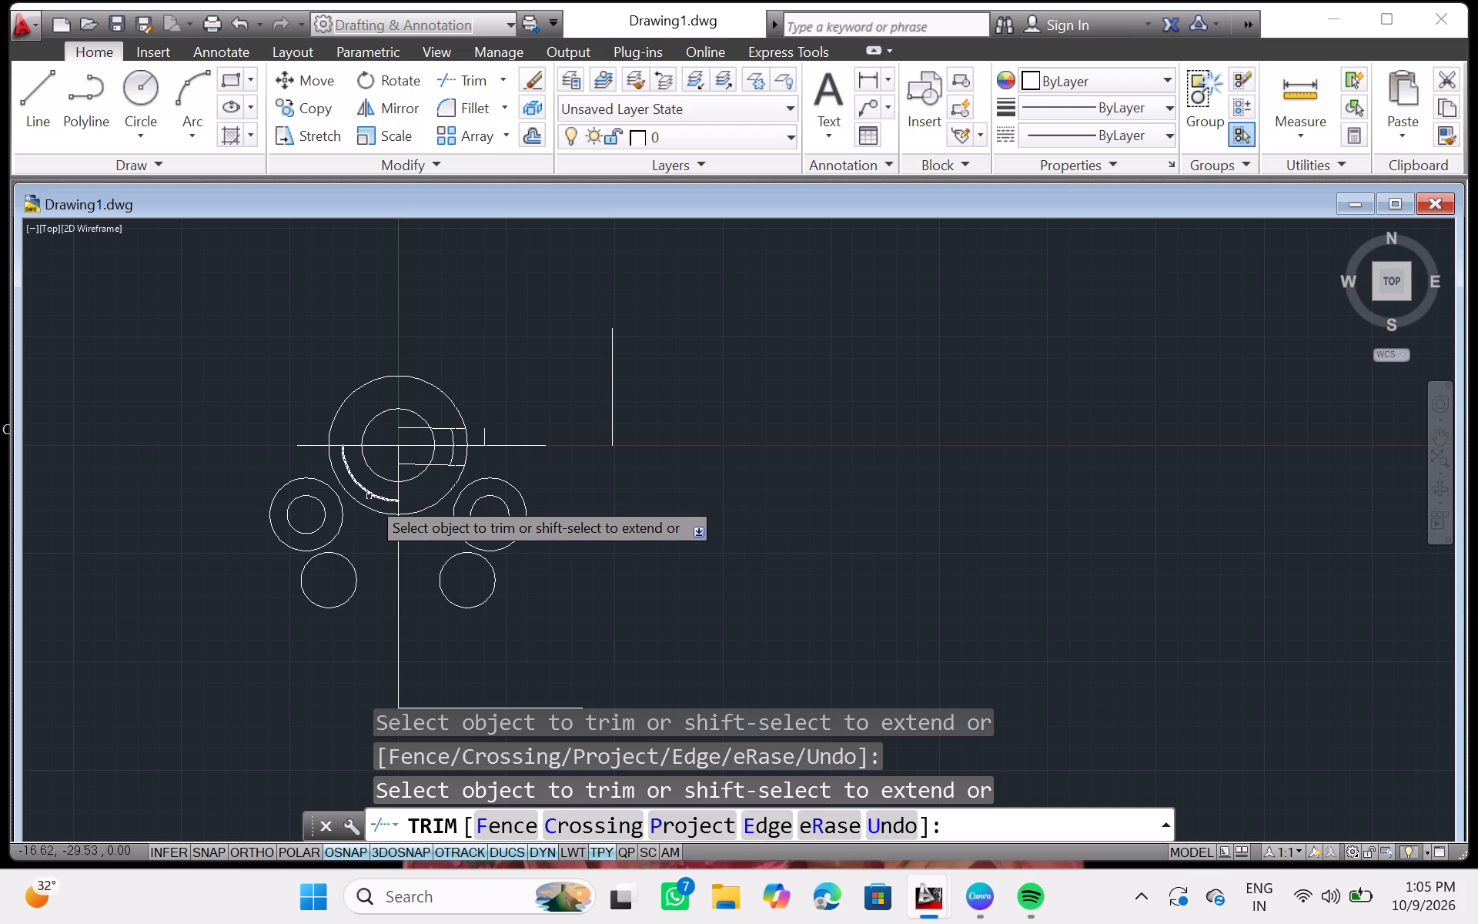
click(367, 494)
click(367, 494)
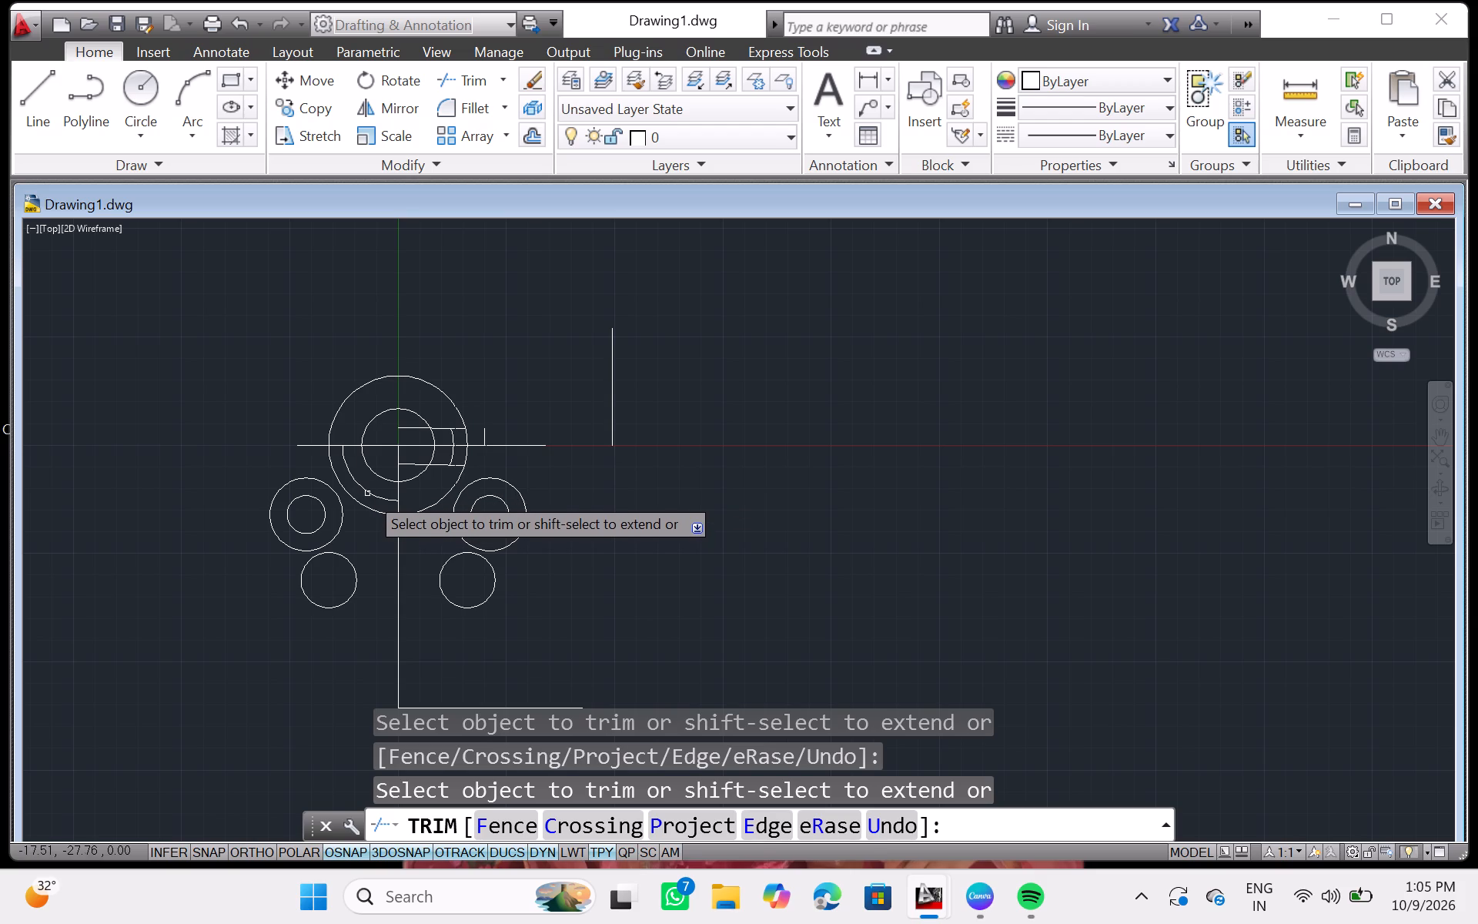
right_click(367, 492)
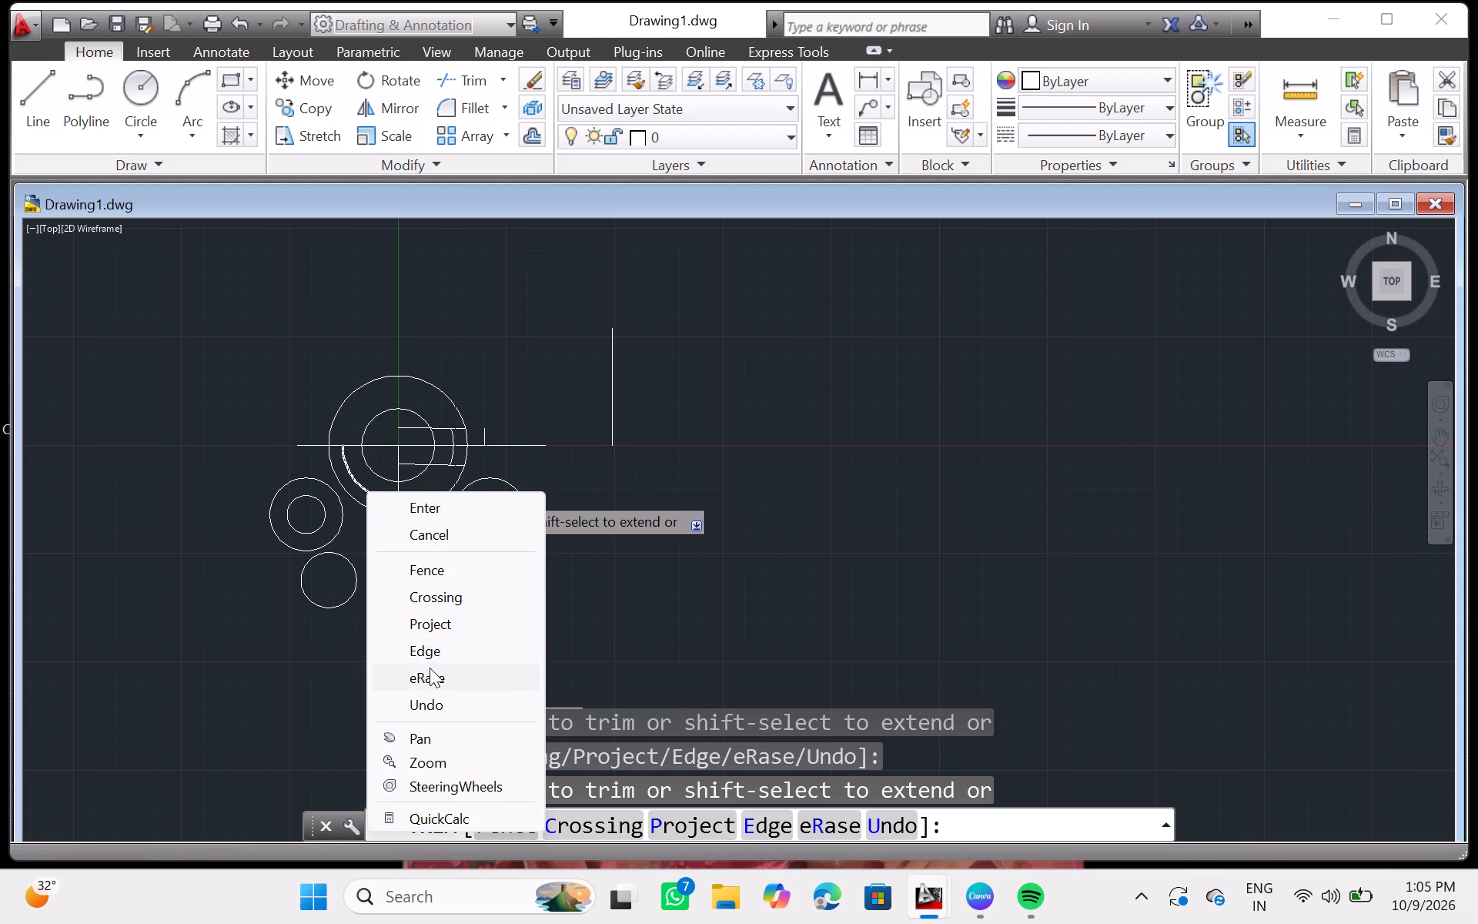
click(430, 671)
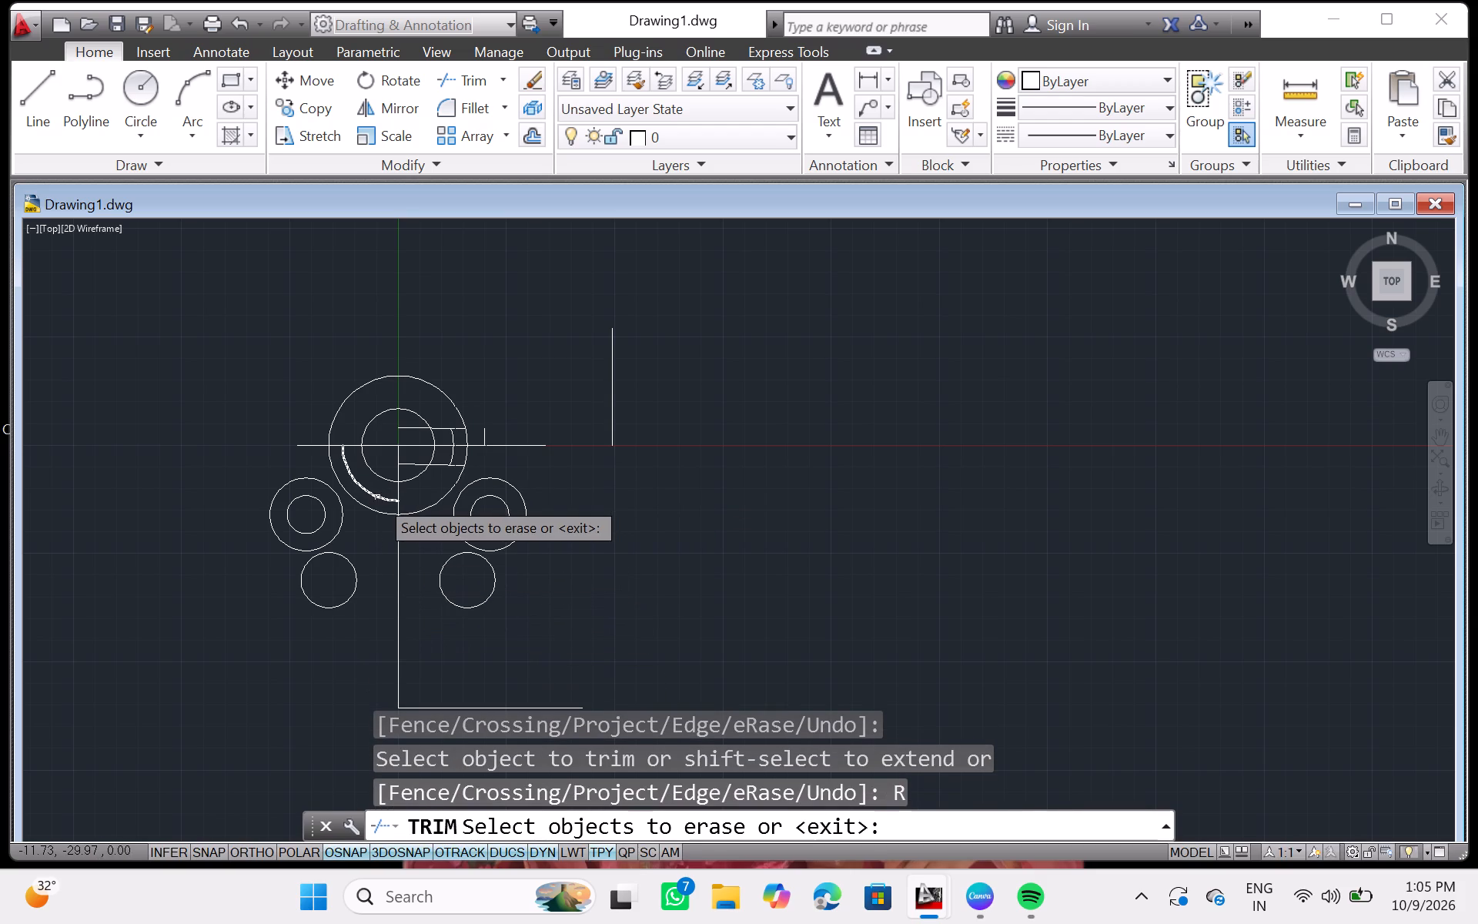
click(377, 497)
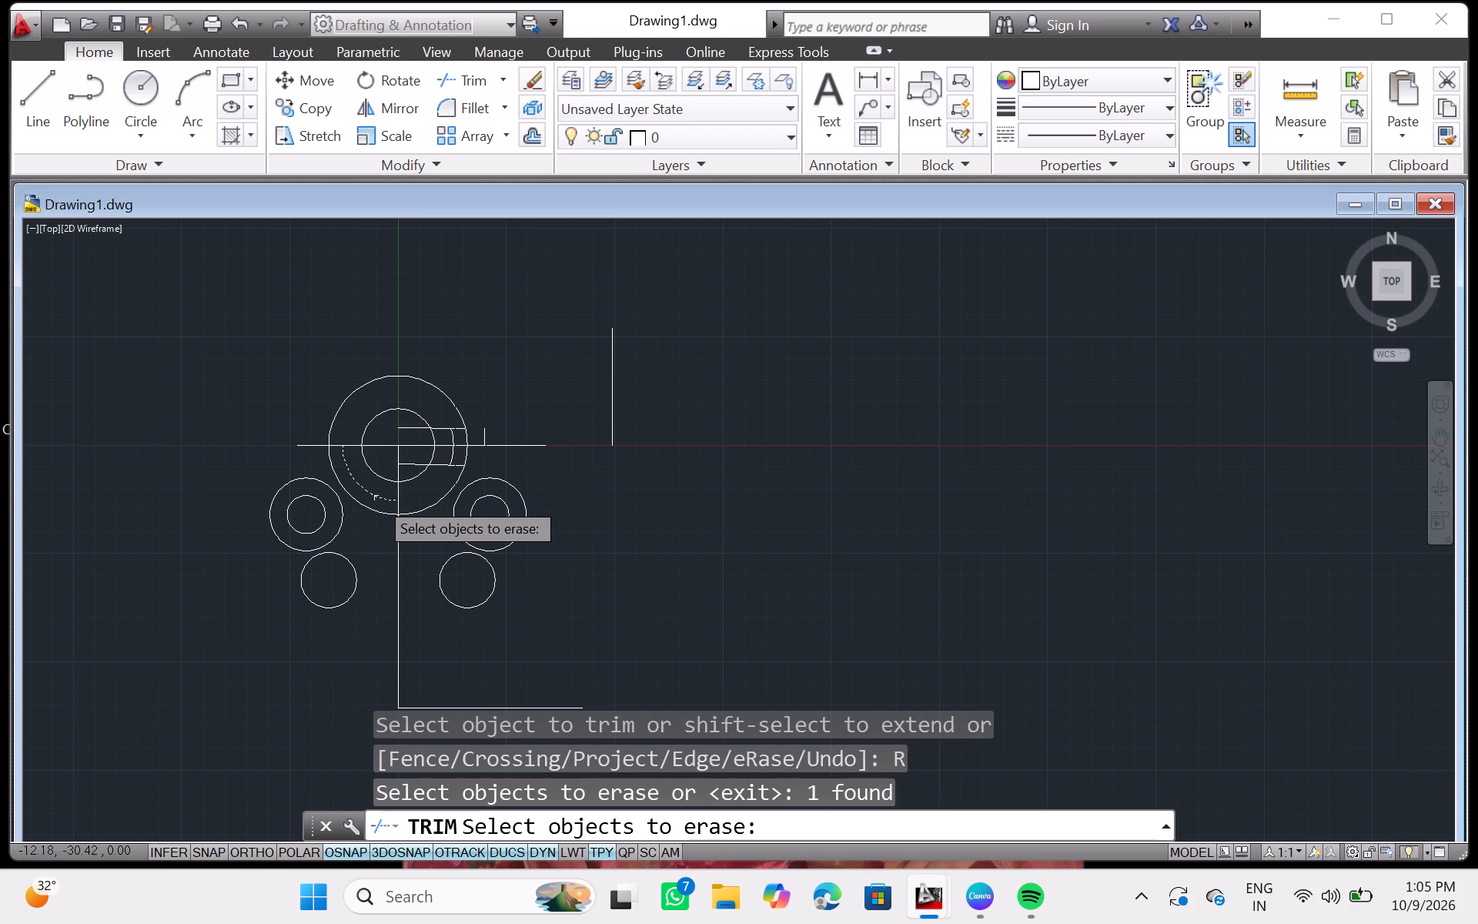
key(Delete)
key(Delete)
right_click(364, 537)
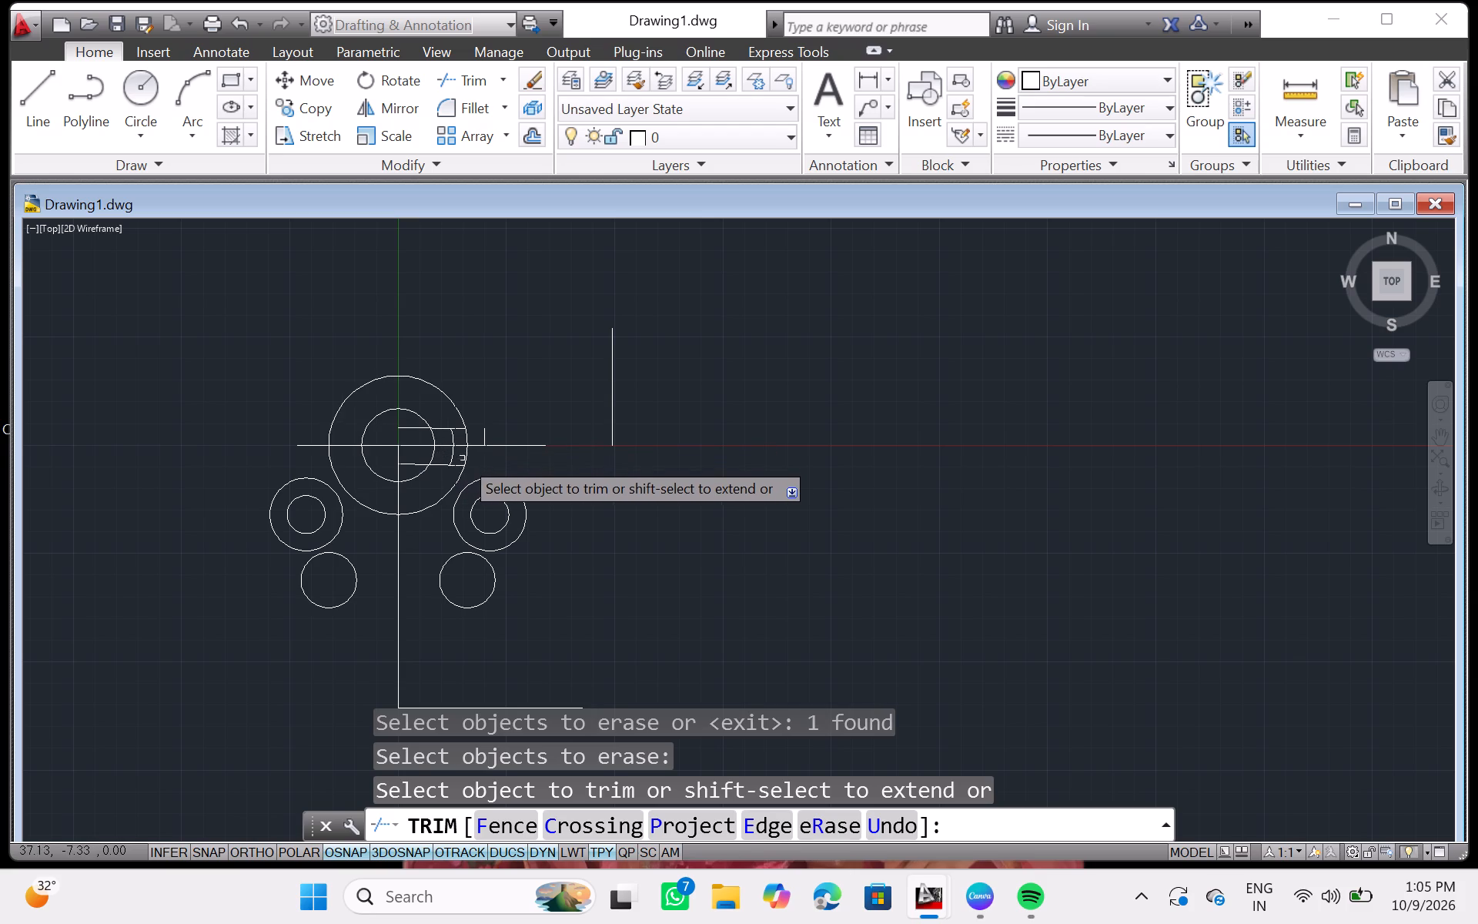
Trim both arm lines inside the inner circle and between the middle circle's arc and the outer circle.
click(413, 429)
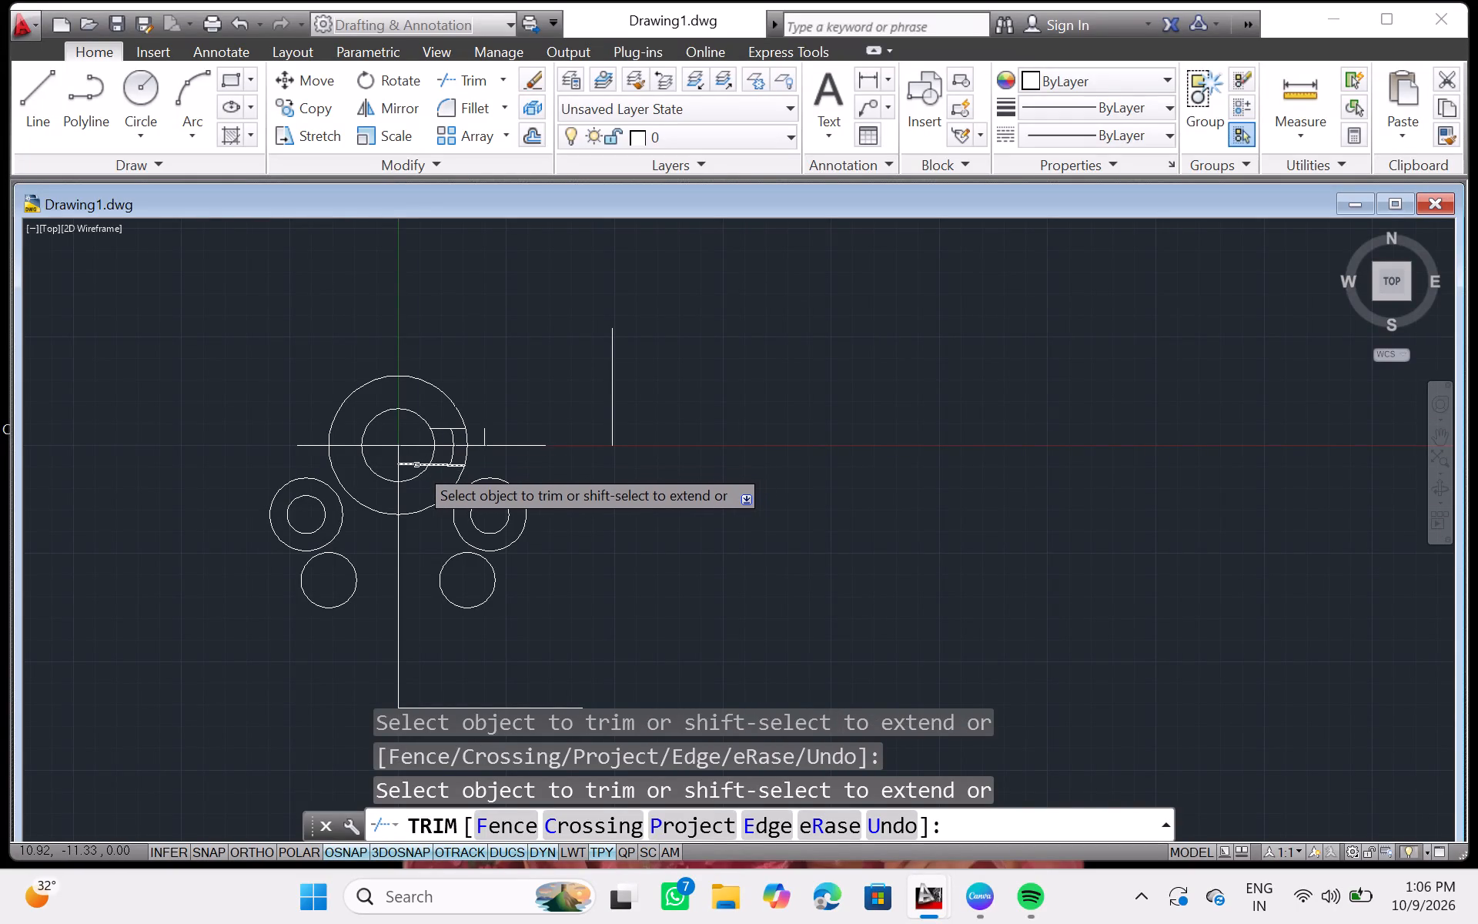
click(416, 465)
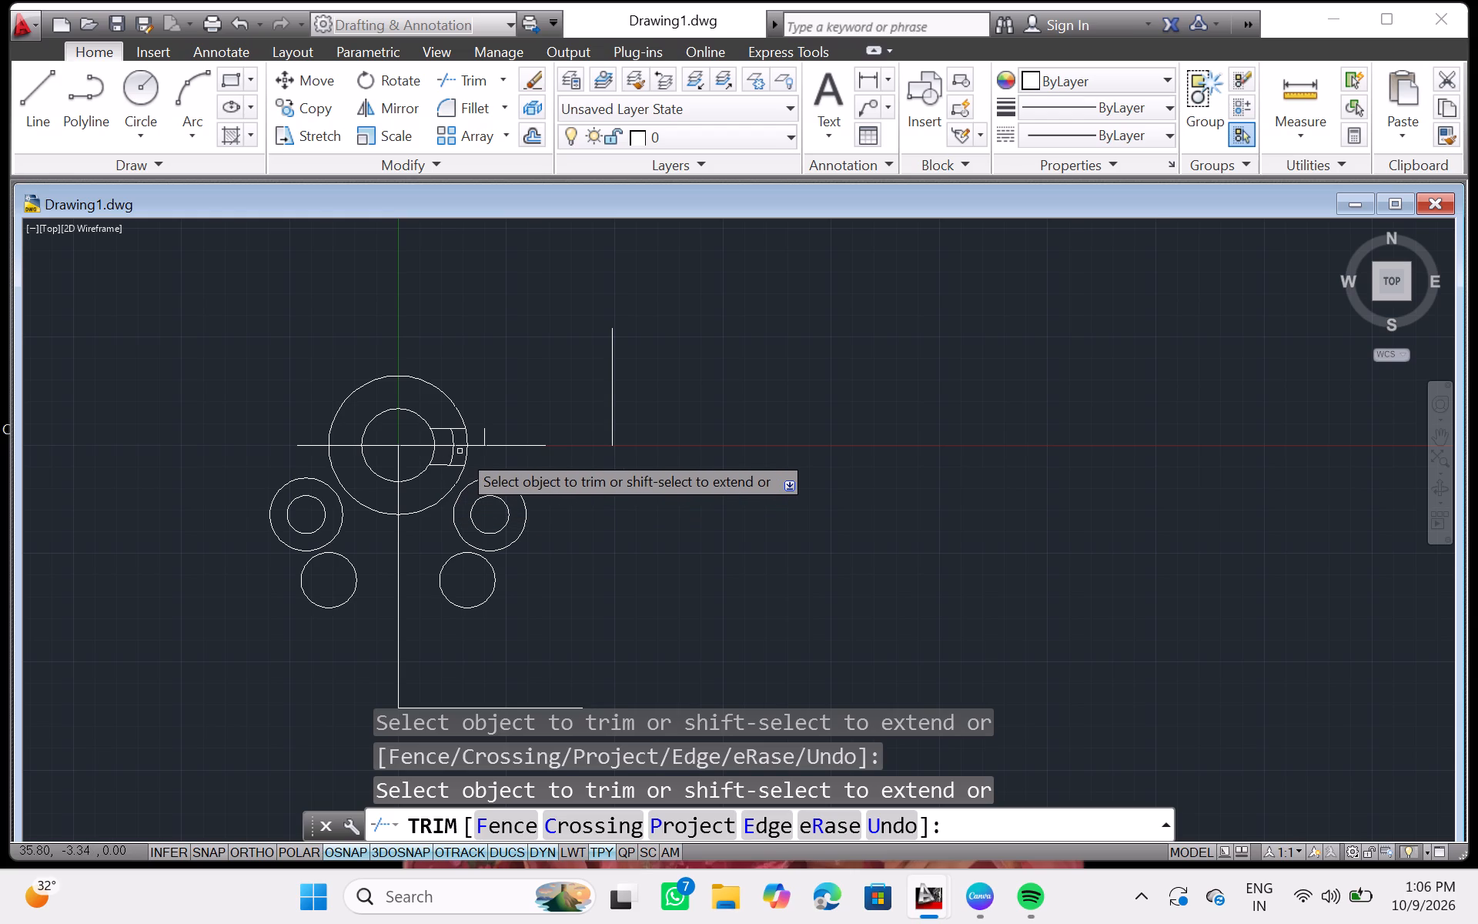
click(458, 428)
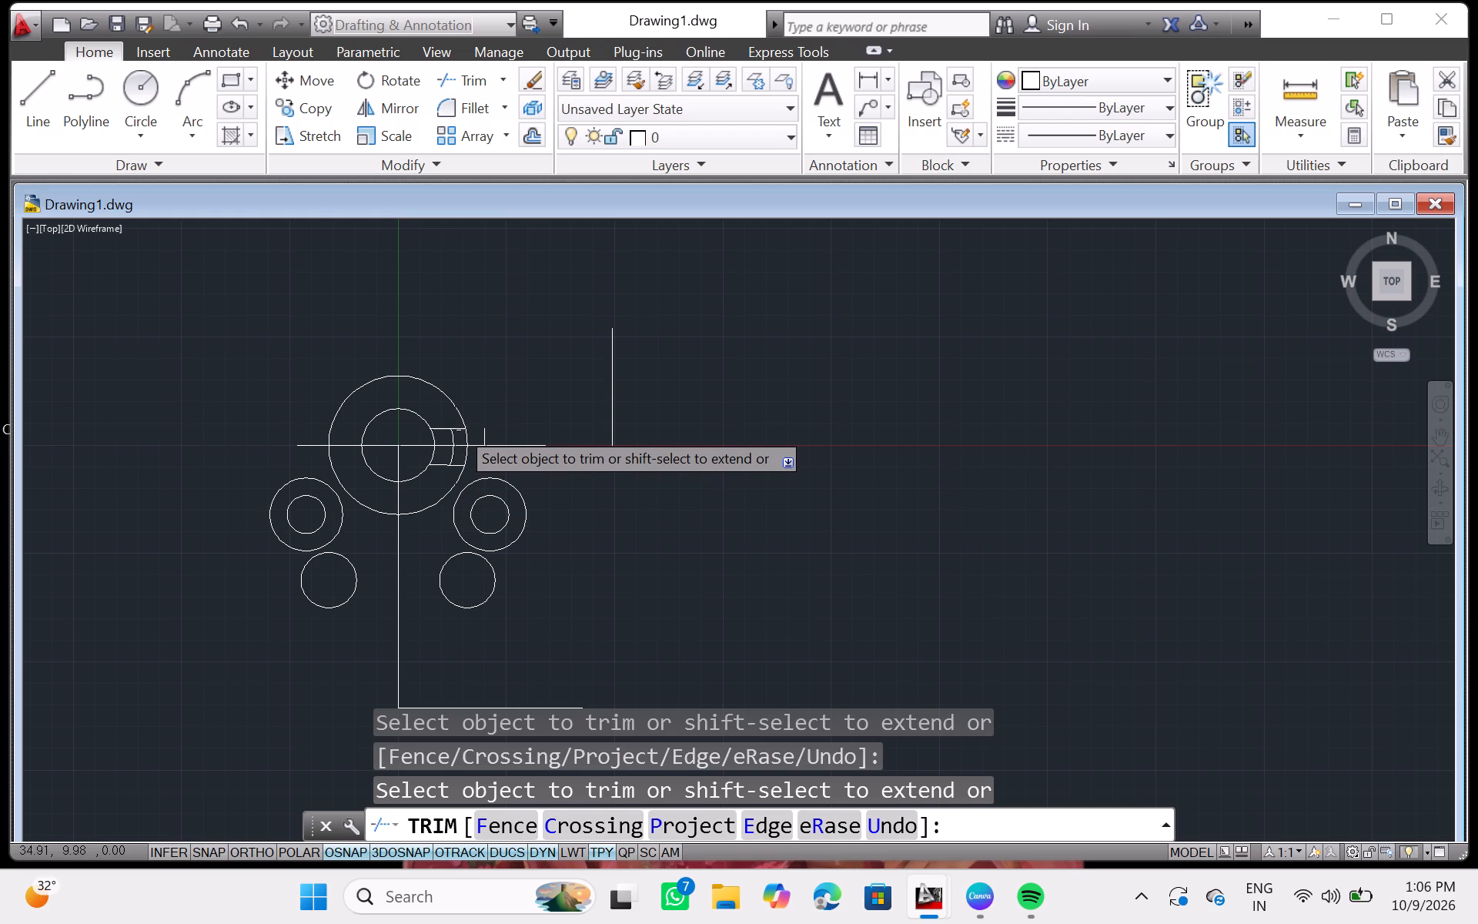
click(457, 467)
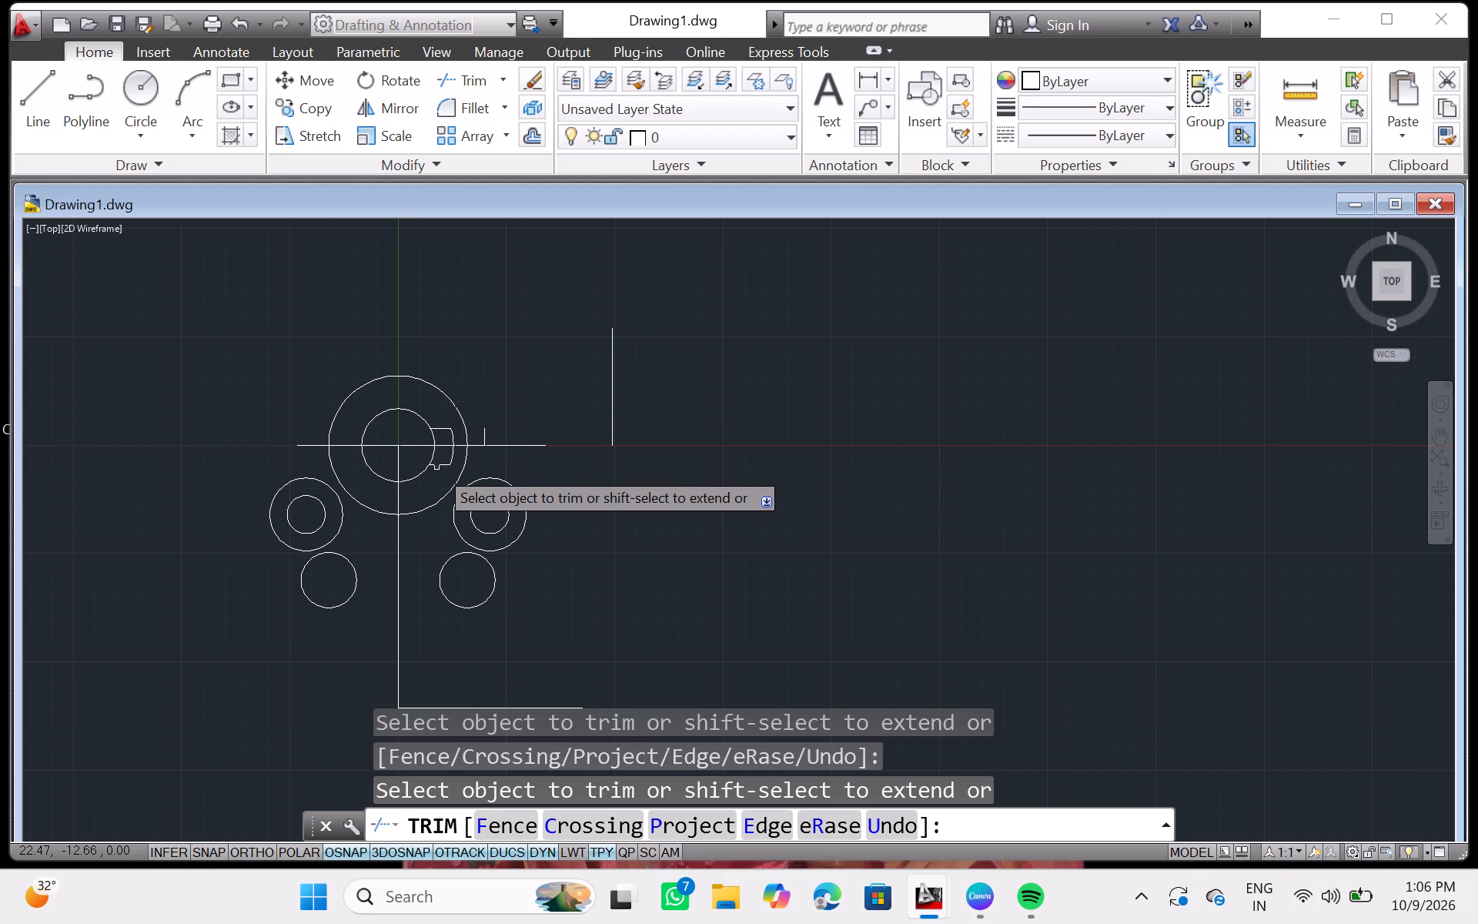
Trim the middle circle's remaining arc between the horizontal centre line and the lower arm line.
click(445, 464)
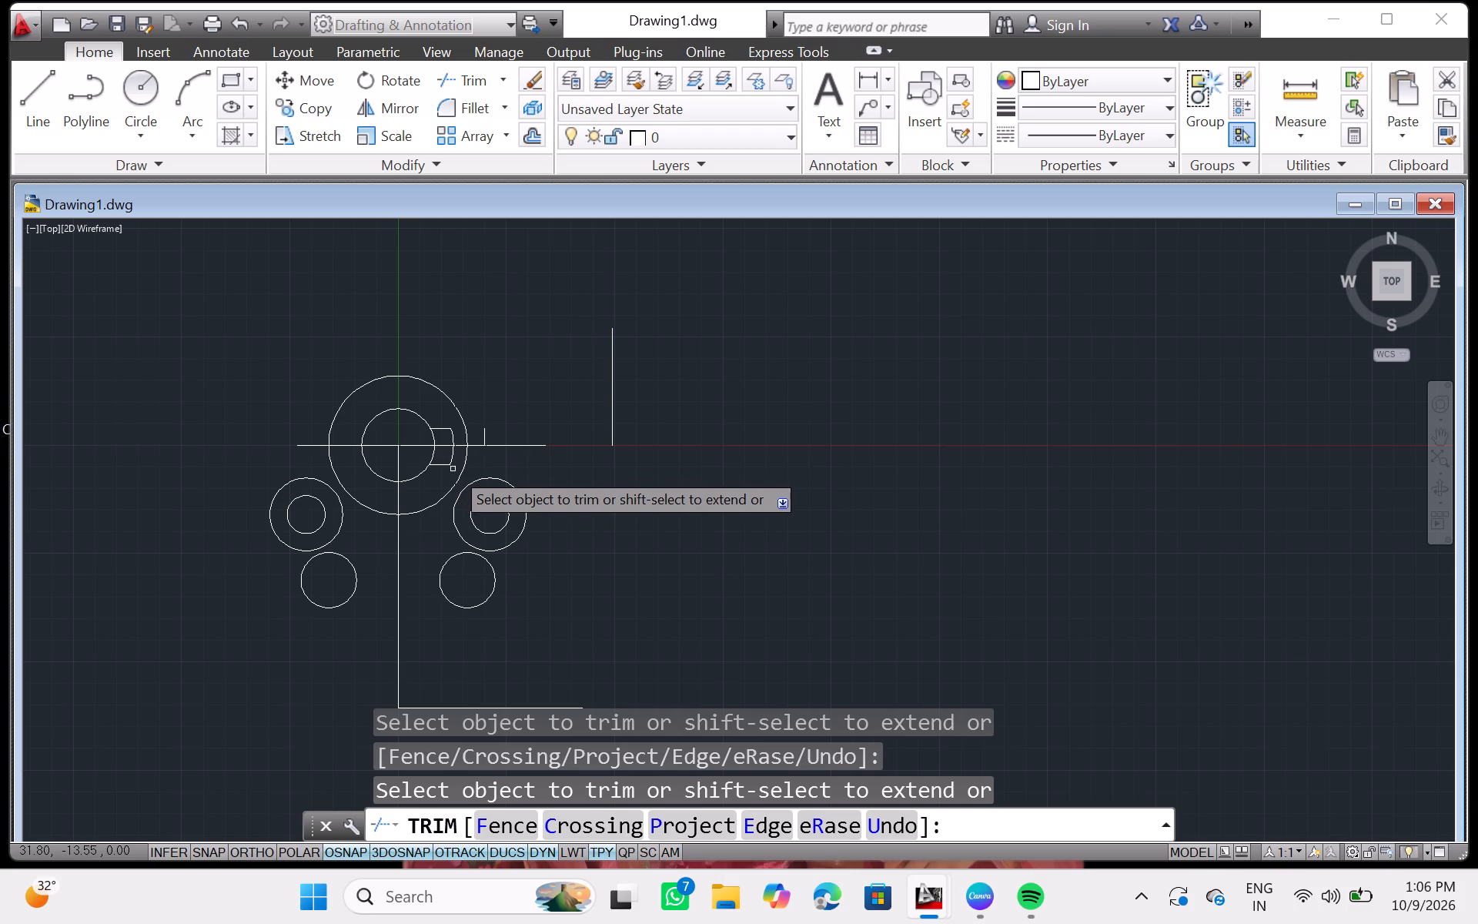
click(445, 466)
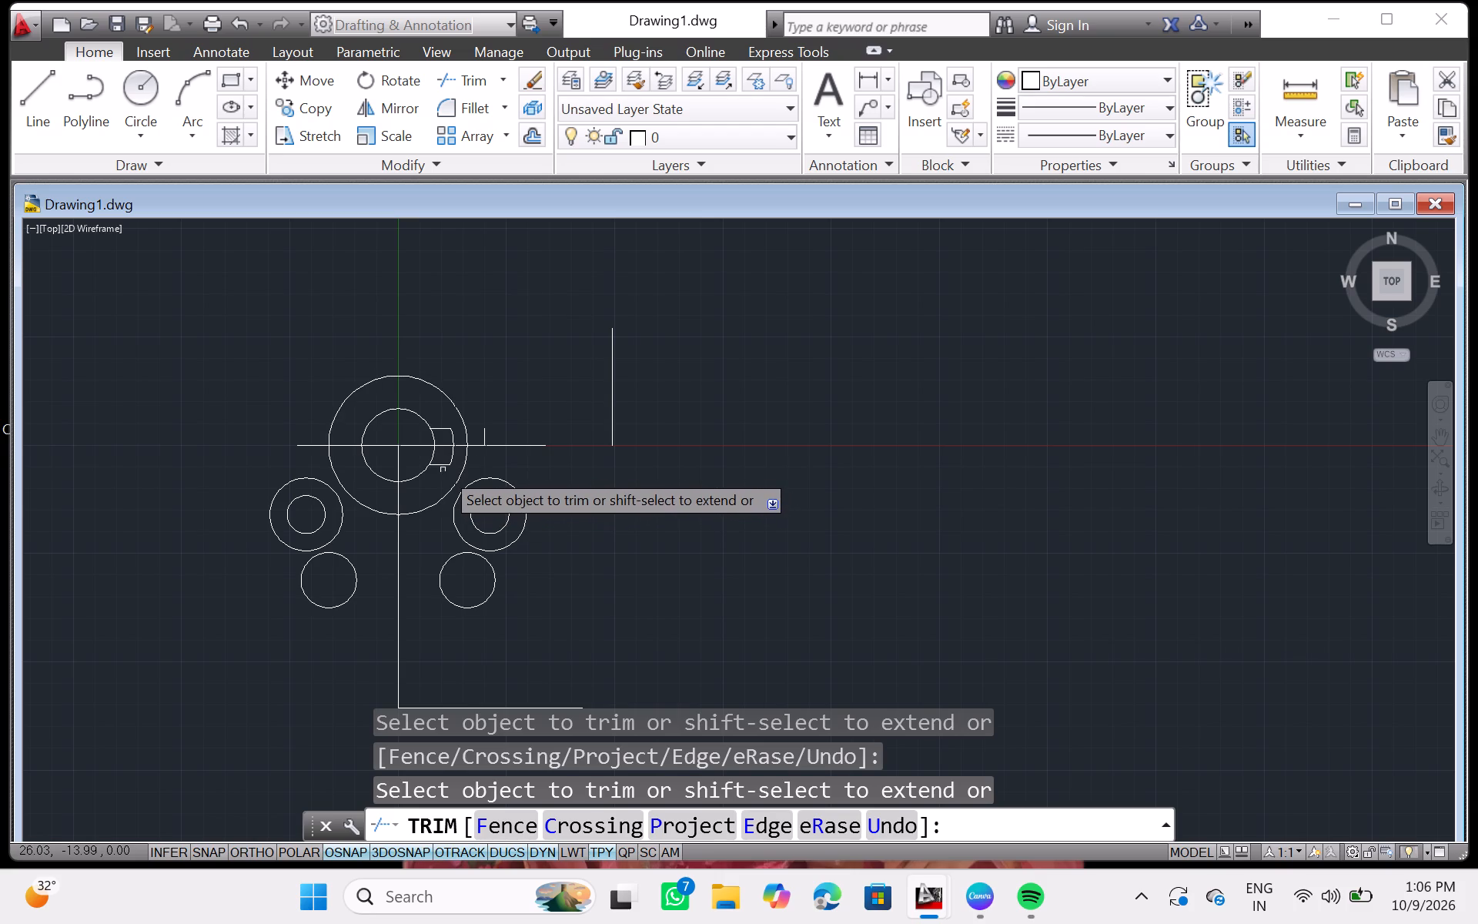
click(443, 467)
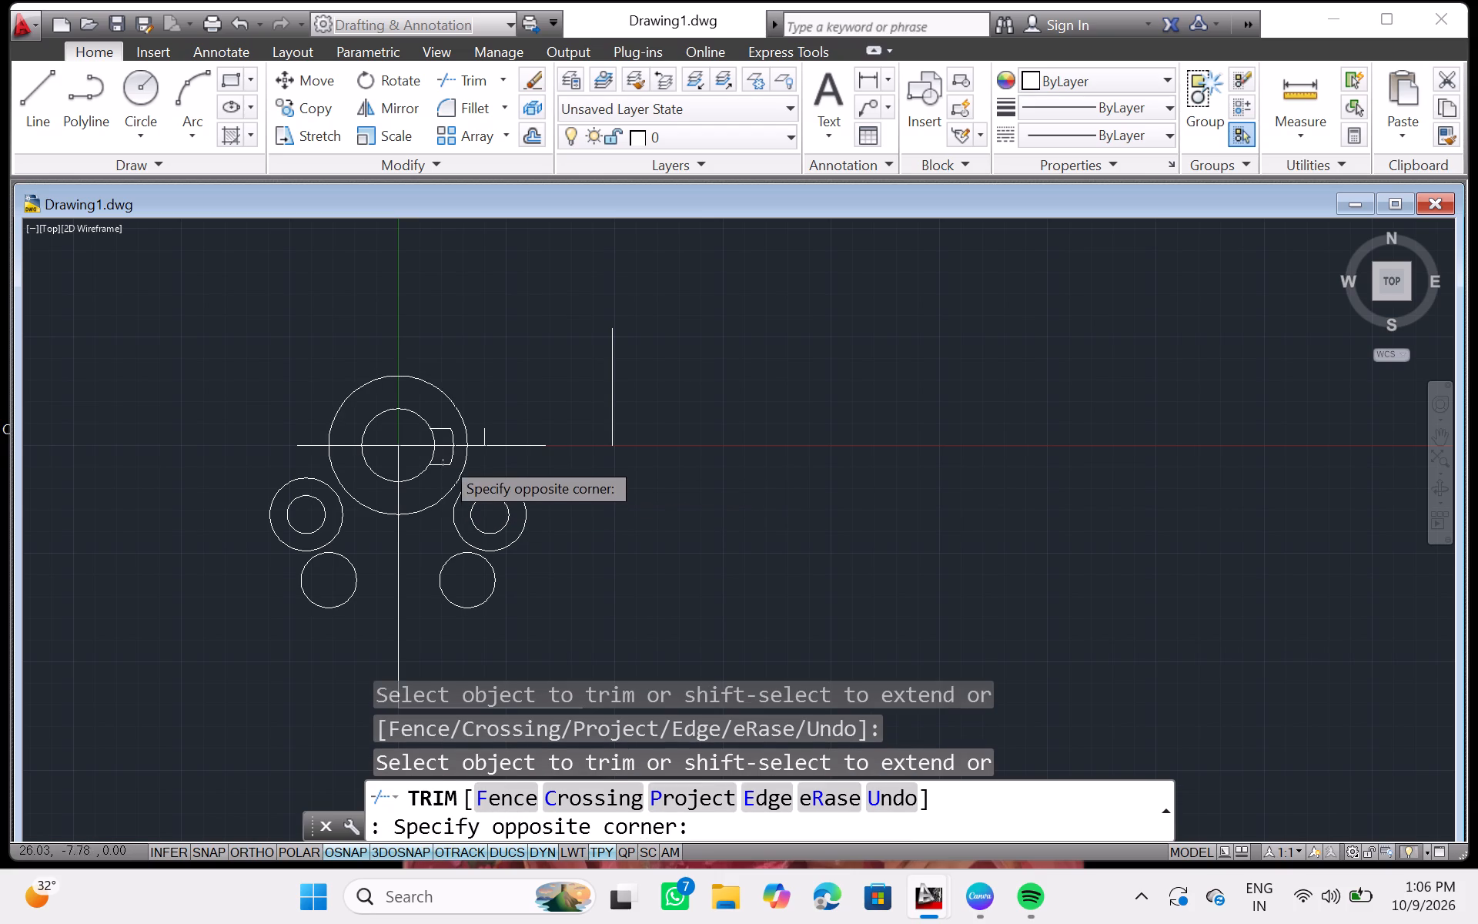
click(458, 447)
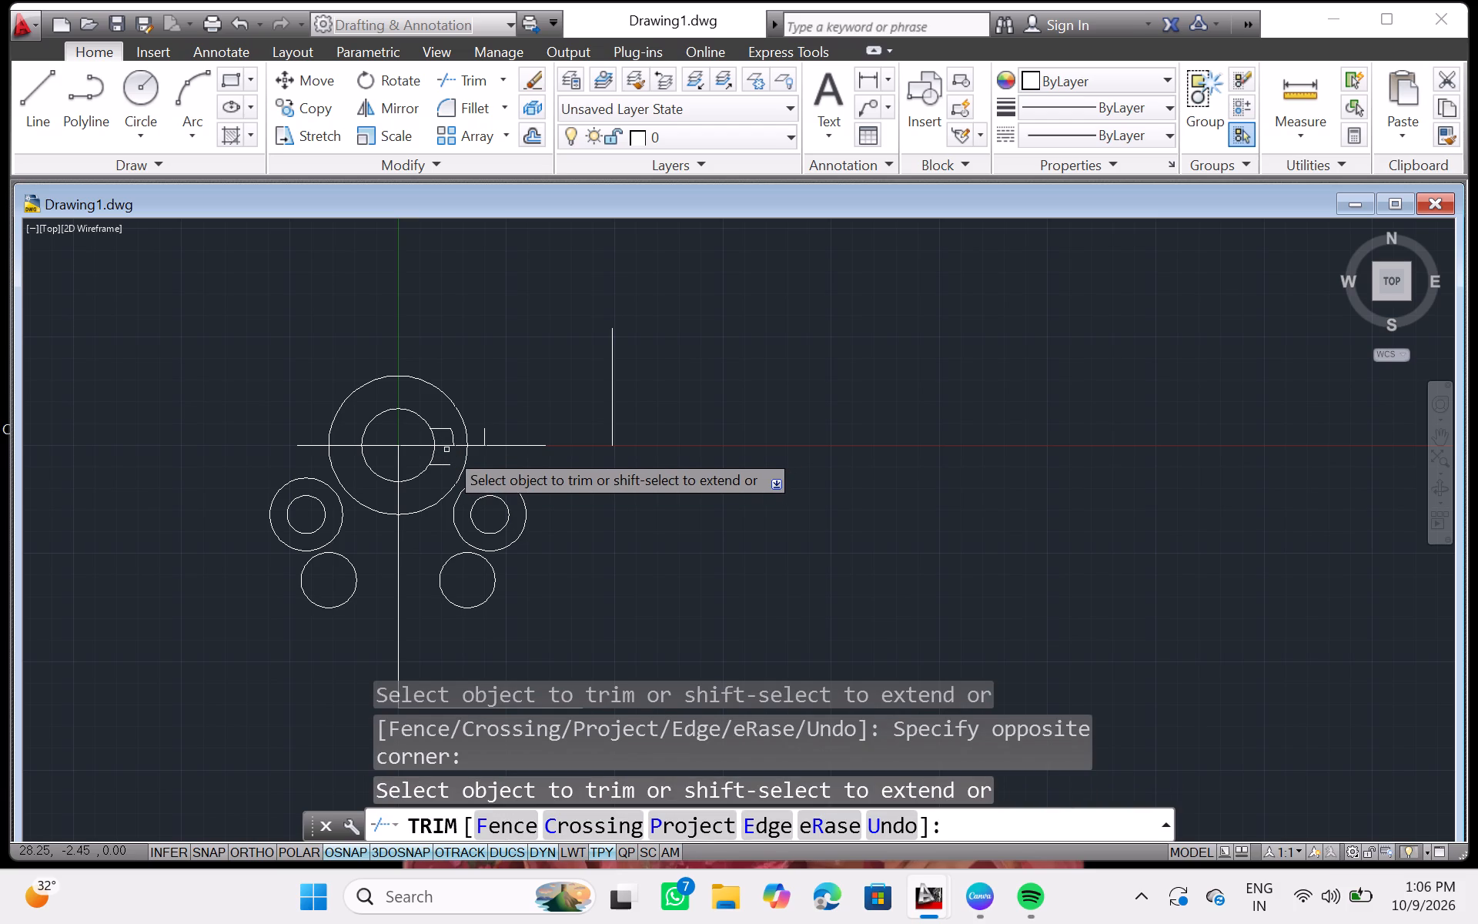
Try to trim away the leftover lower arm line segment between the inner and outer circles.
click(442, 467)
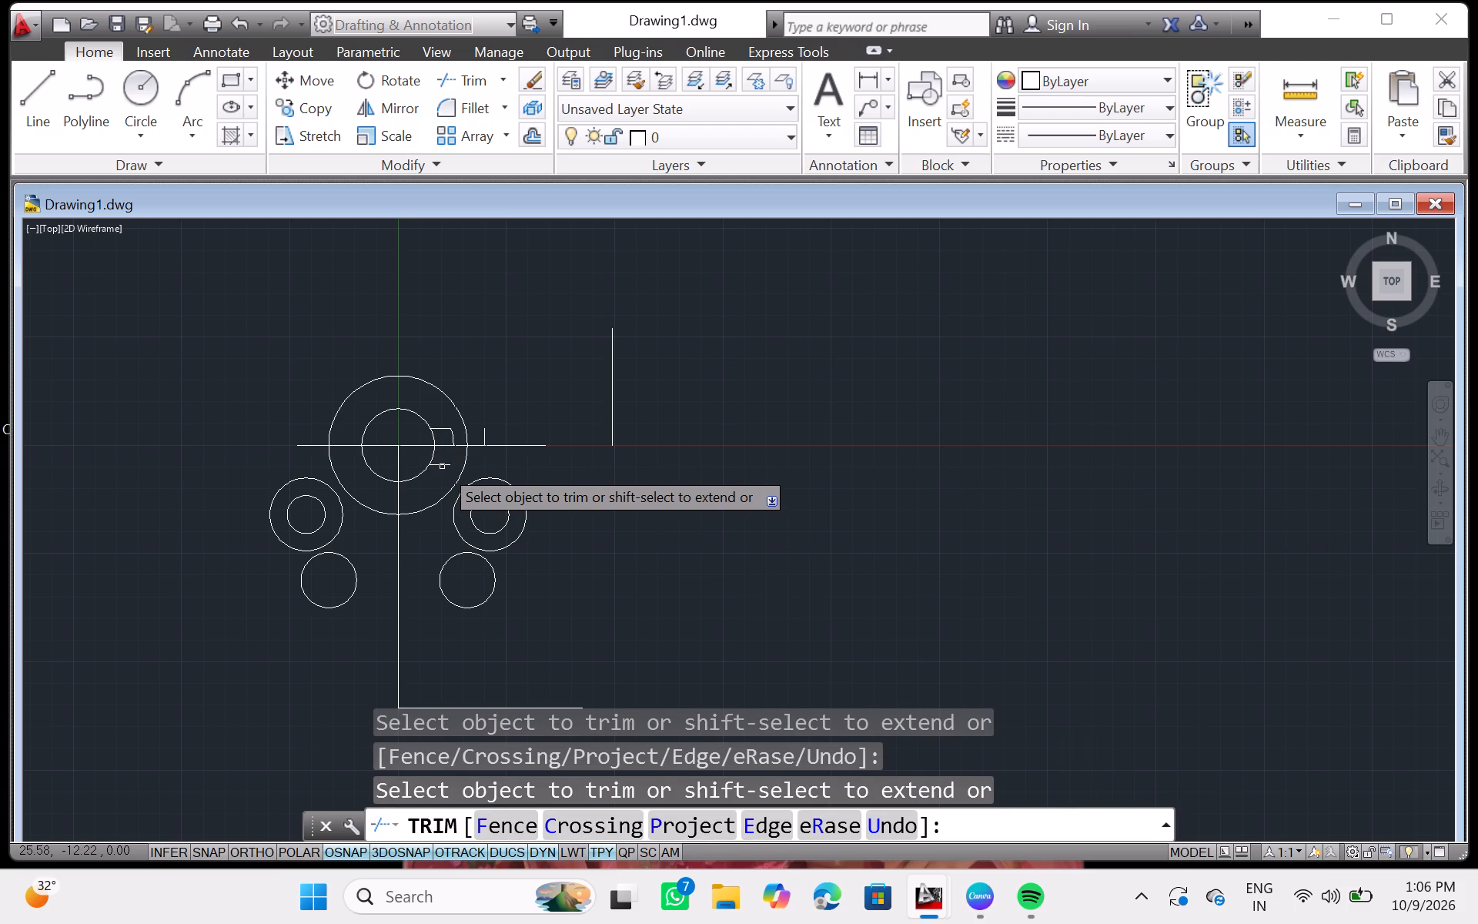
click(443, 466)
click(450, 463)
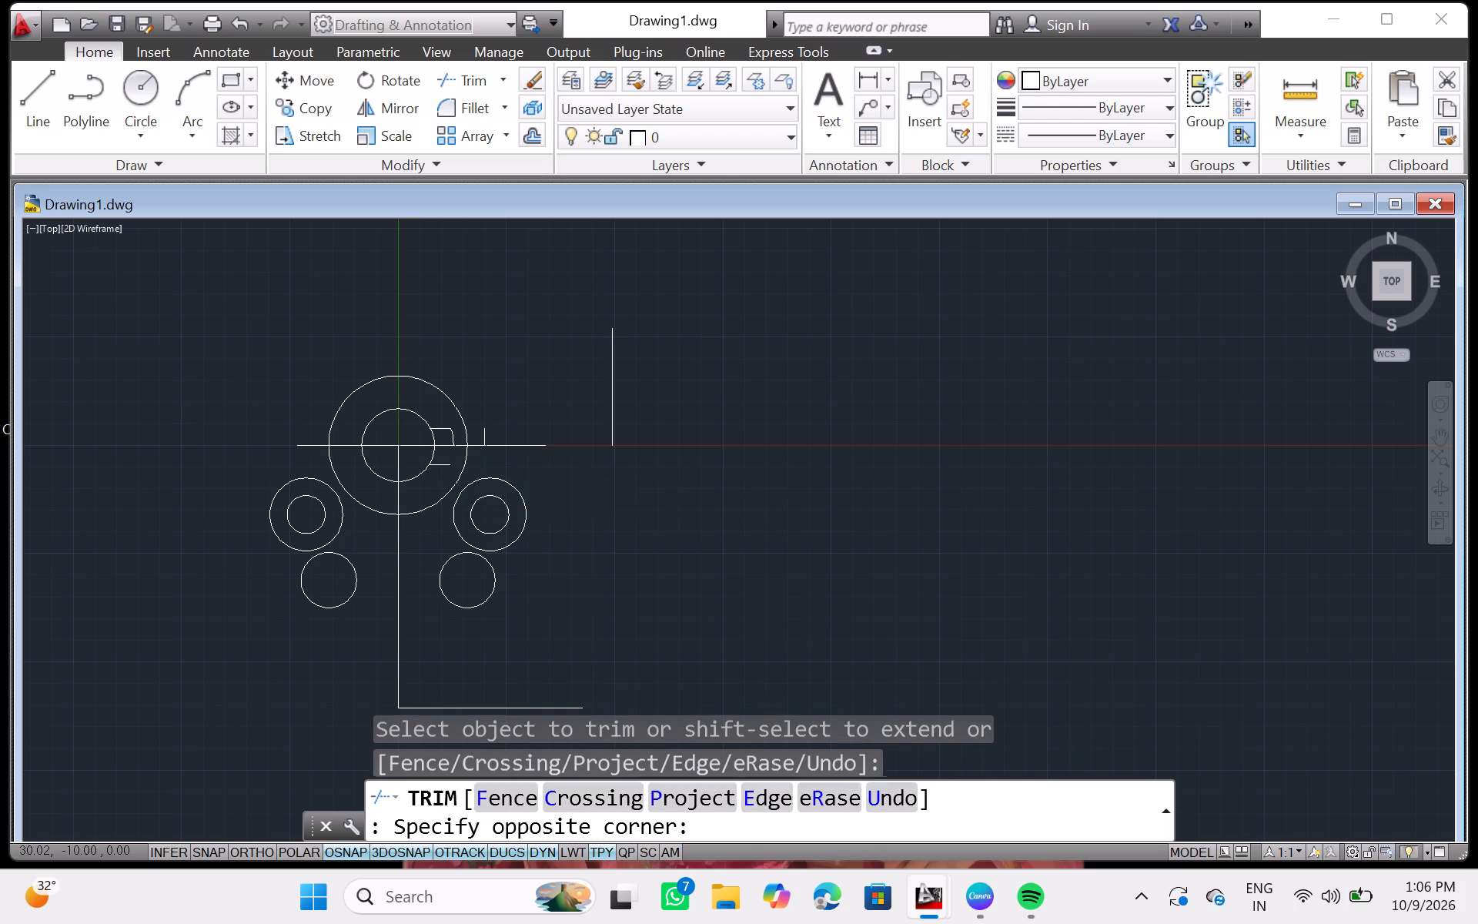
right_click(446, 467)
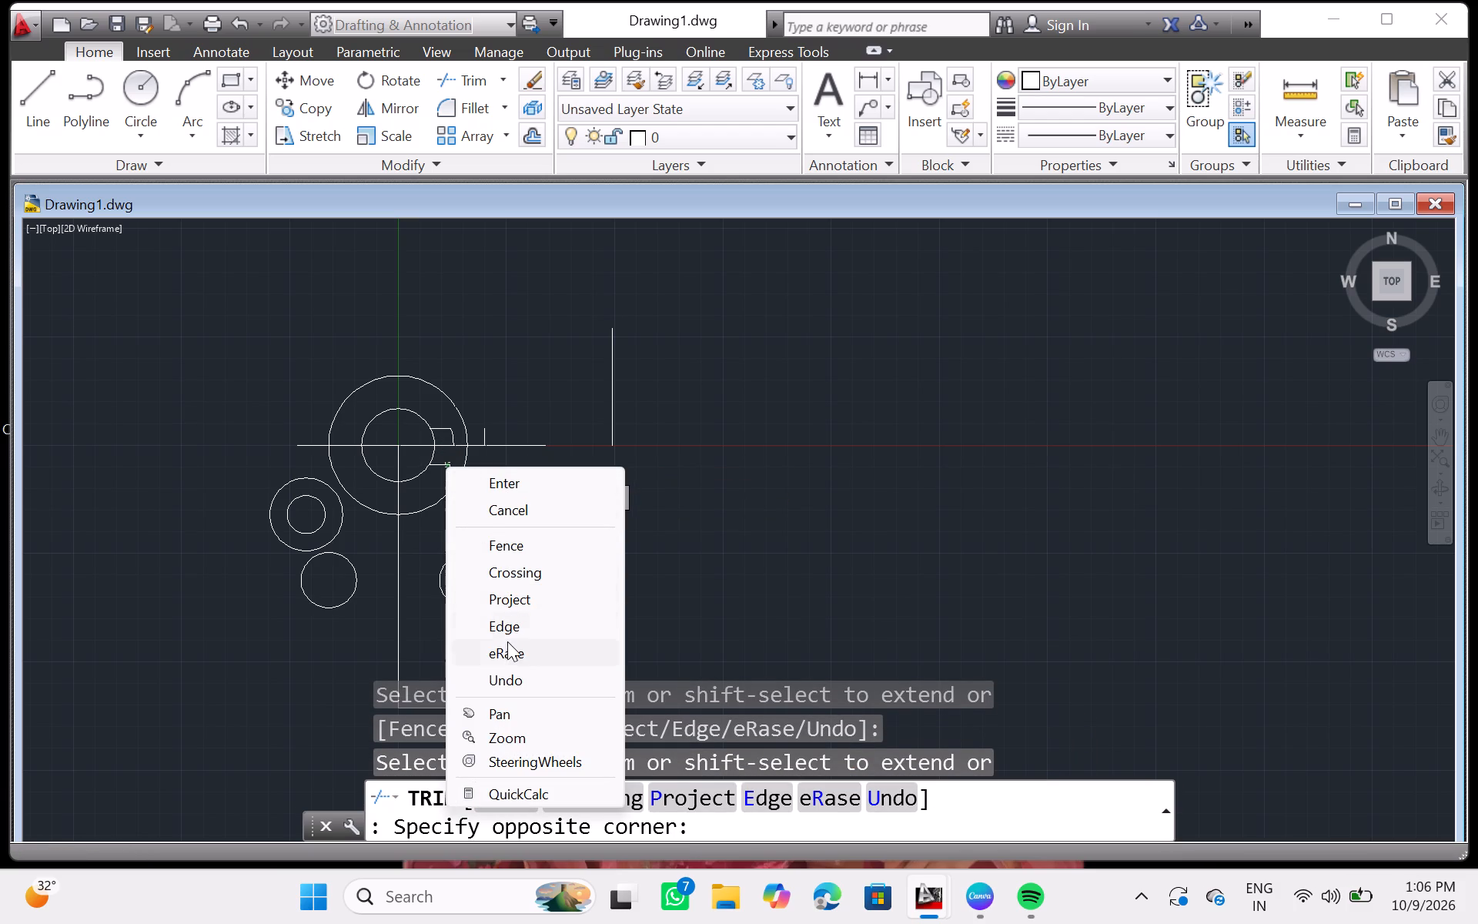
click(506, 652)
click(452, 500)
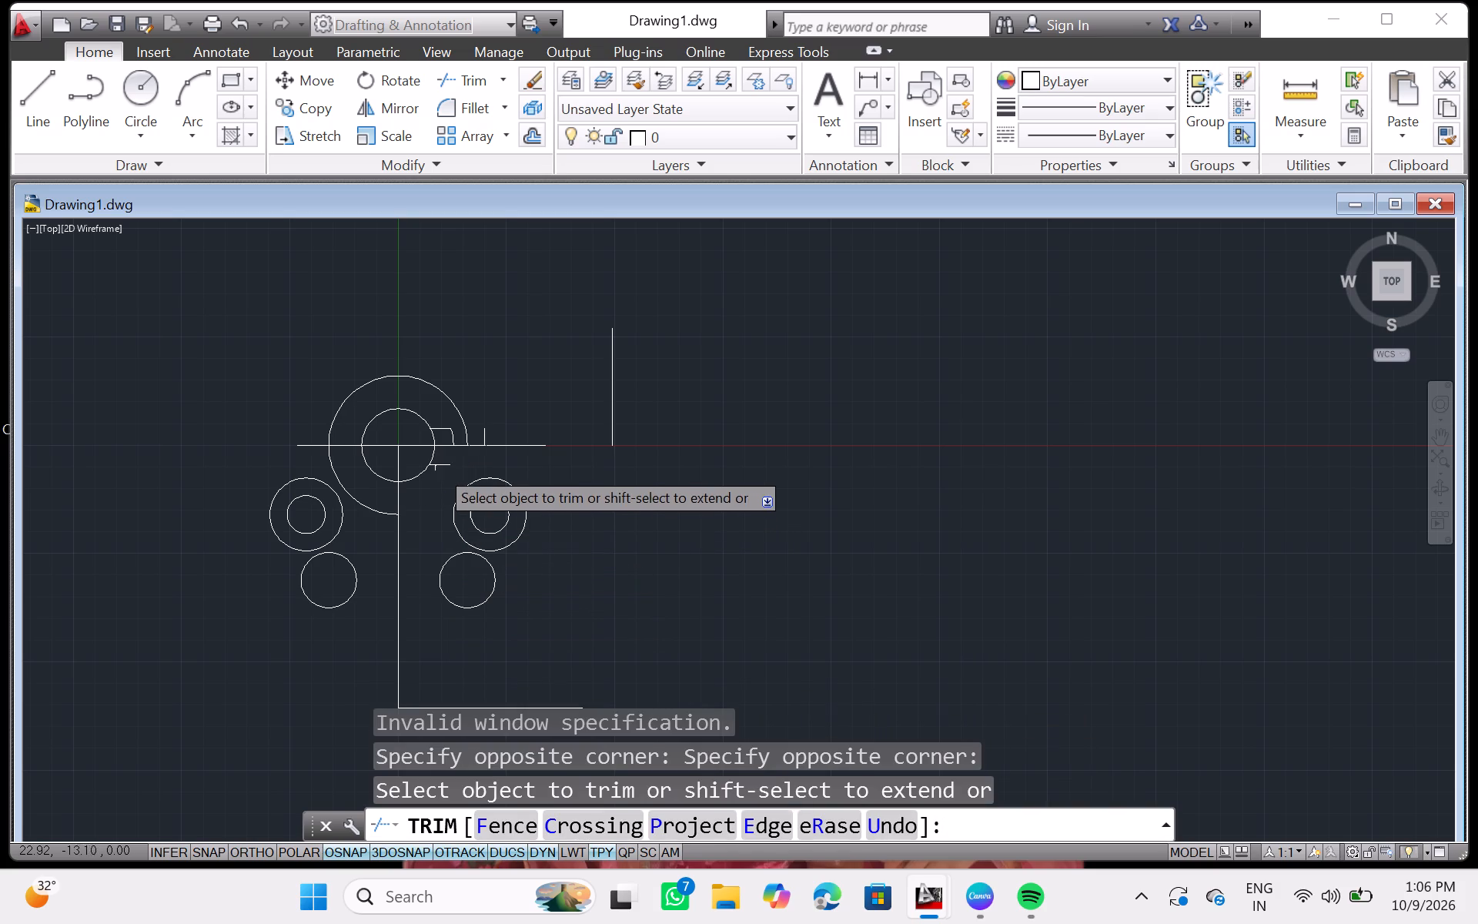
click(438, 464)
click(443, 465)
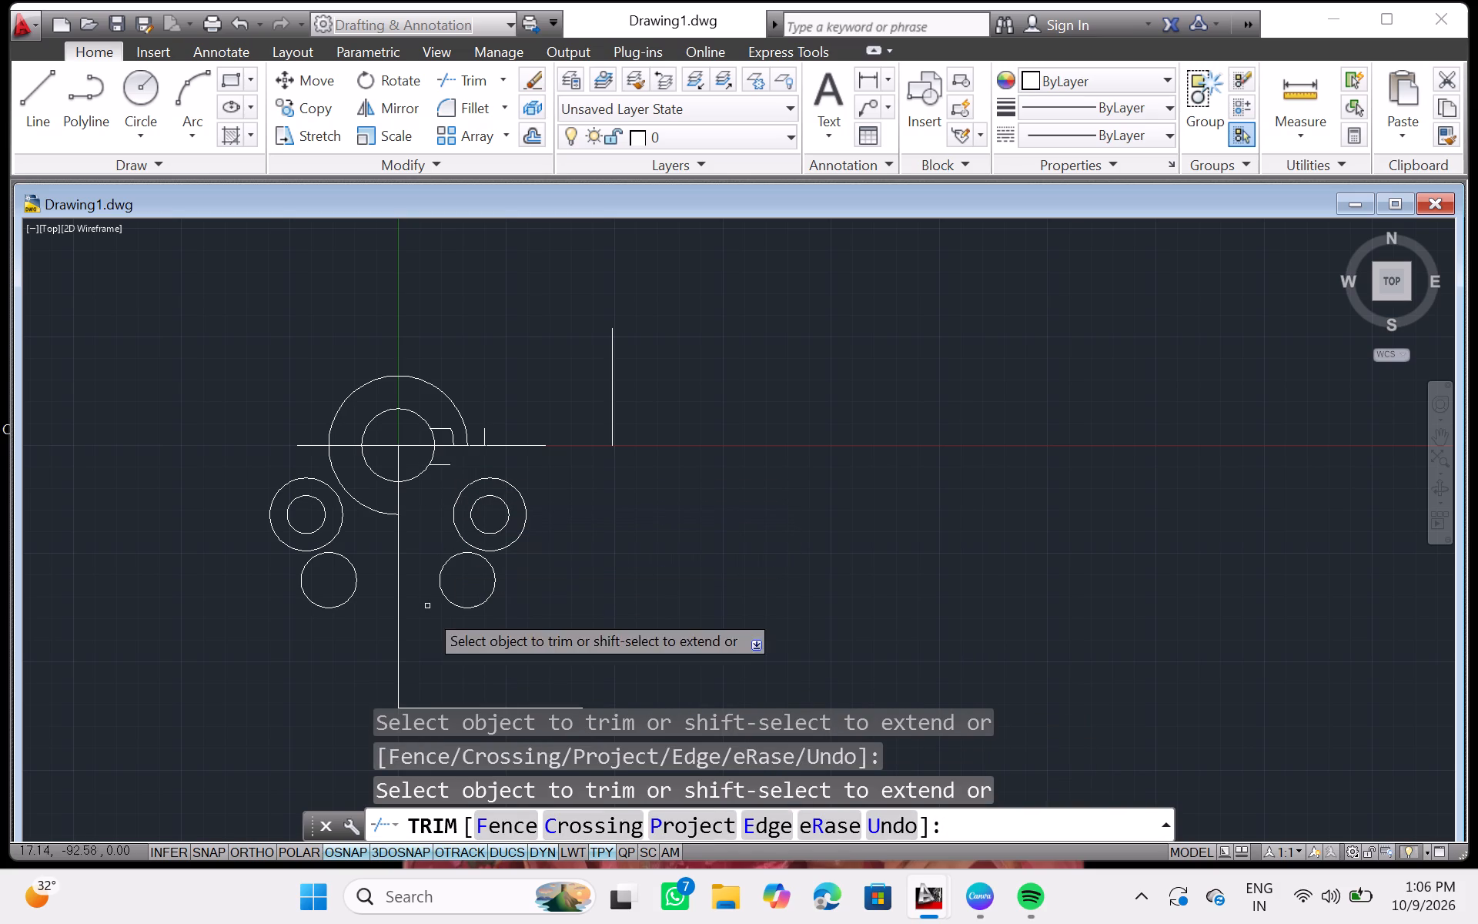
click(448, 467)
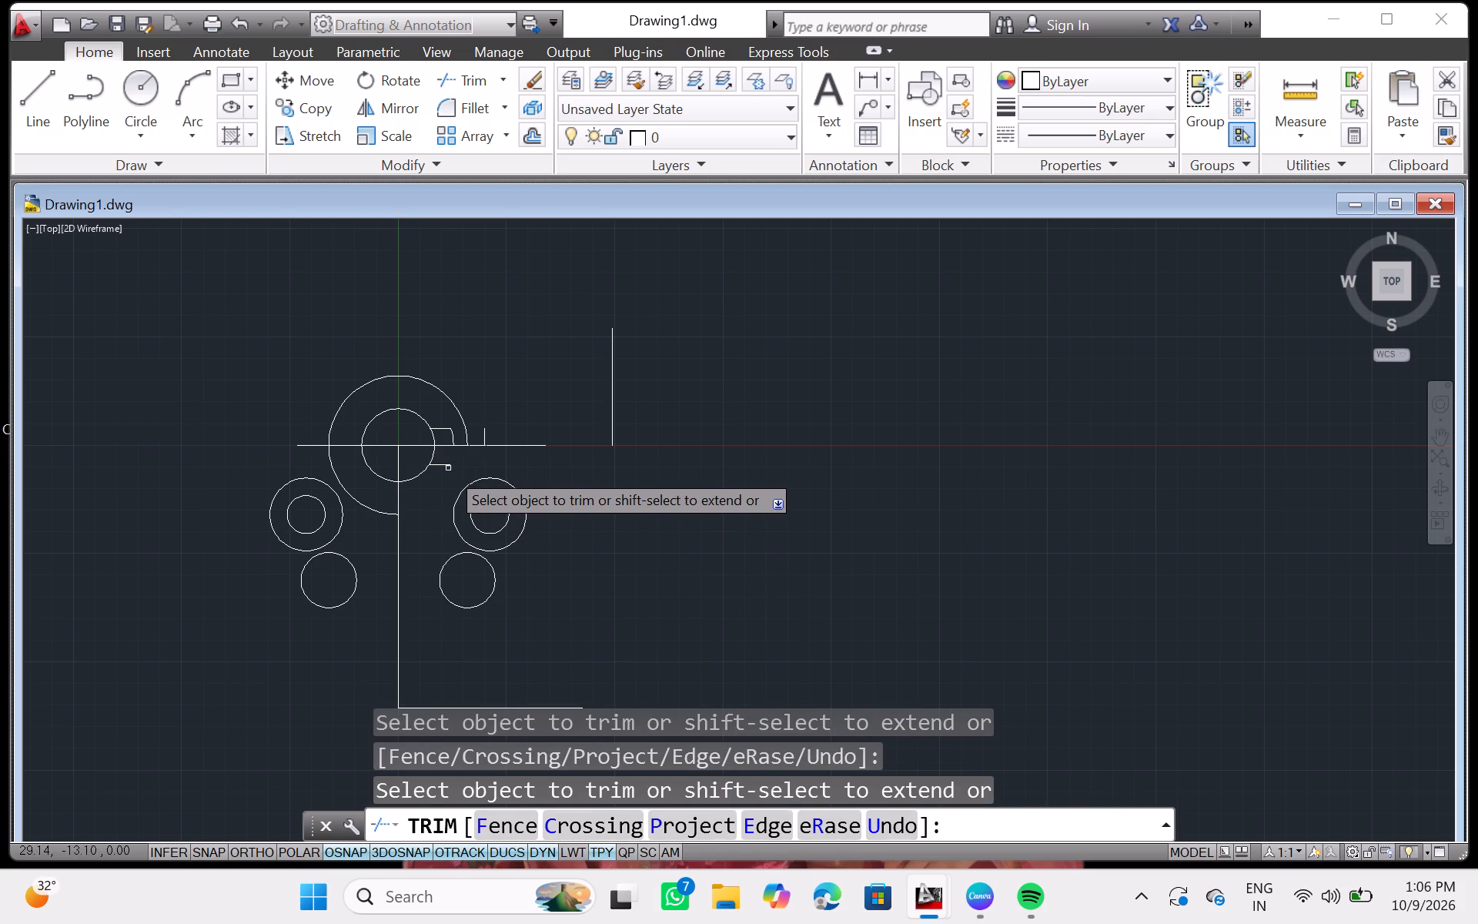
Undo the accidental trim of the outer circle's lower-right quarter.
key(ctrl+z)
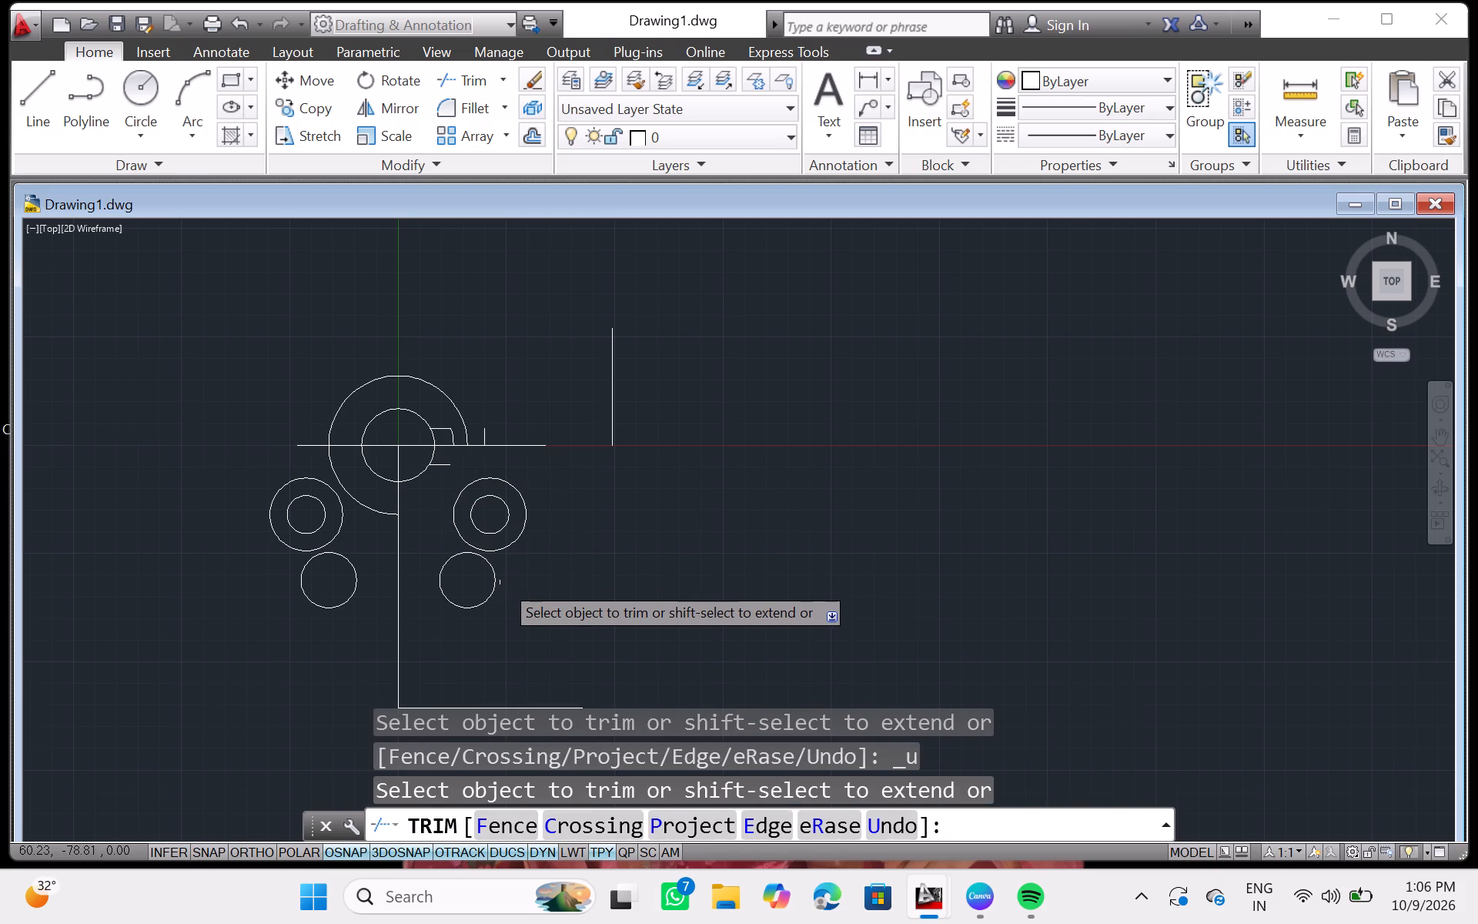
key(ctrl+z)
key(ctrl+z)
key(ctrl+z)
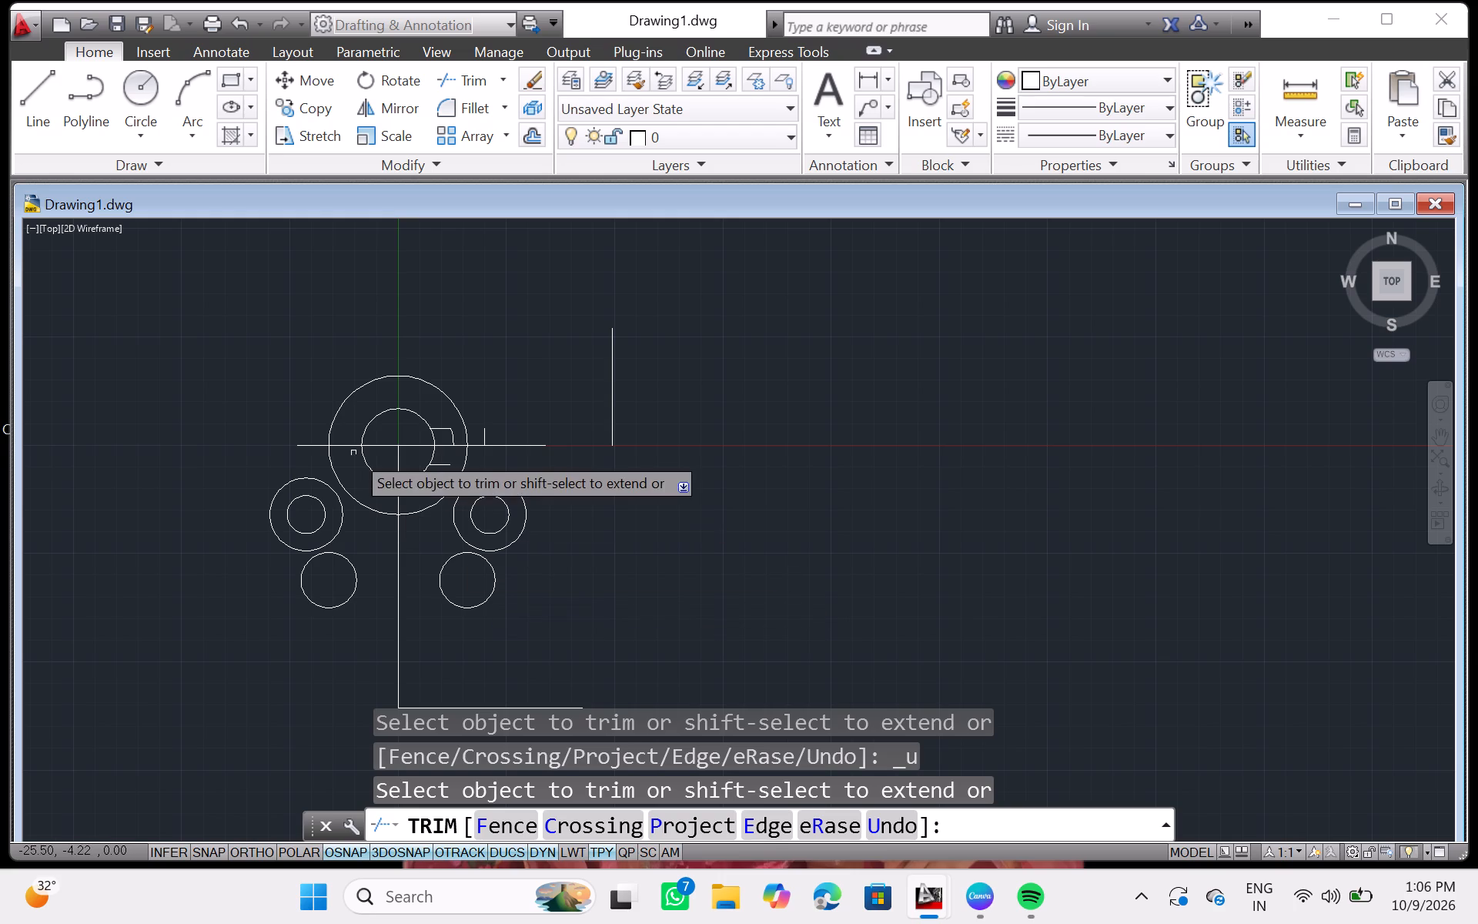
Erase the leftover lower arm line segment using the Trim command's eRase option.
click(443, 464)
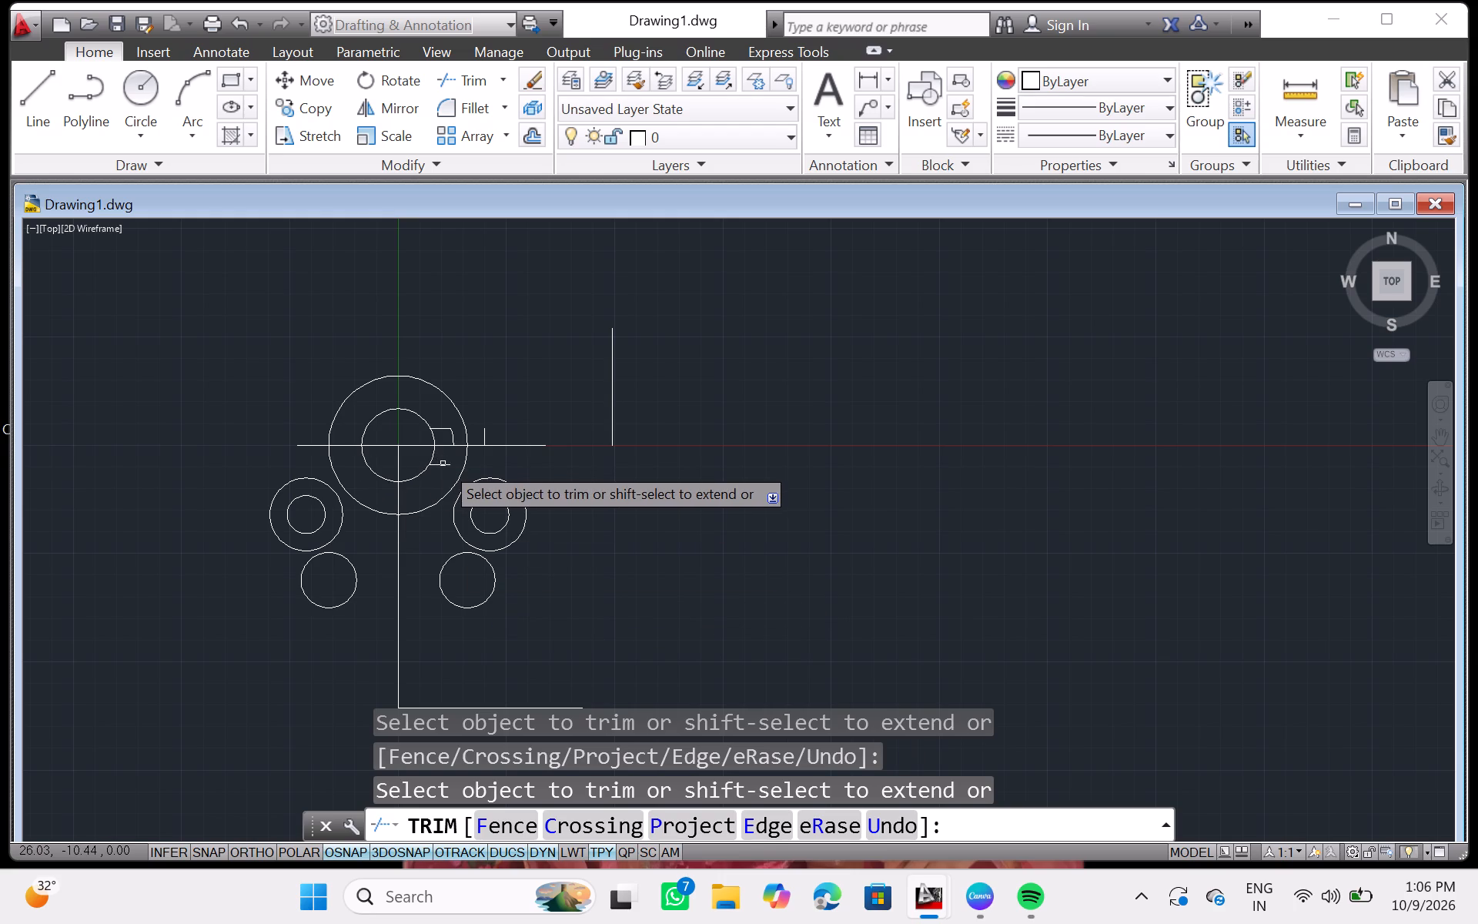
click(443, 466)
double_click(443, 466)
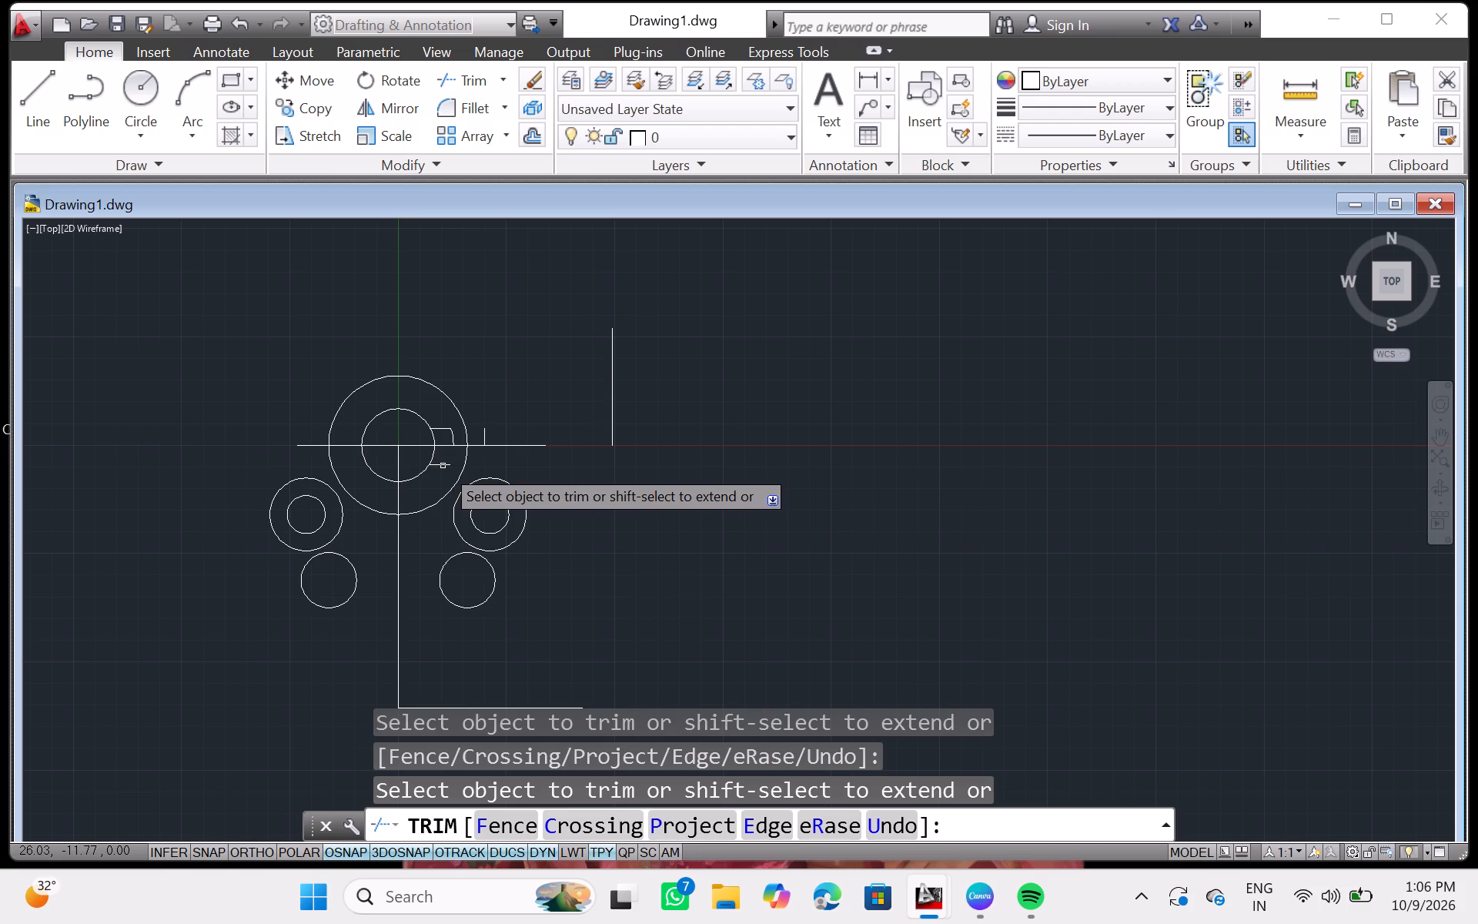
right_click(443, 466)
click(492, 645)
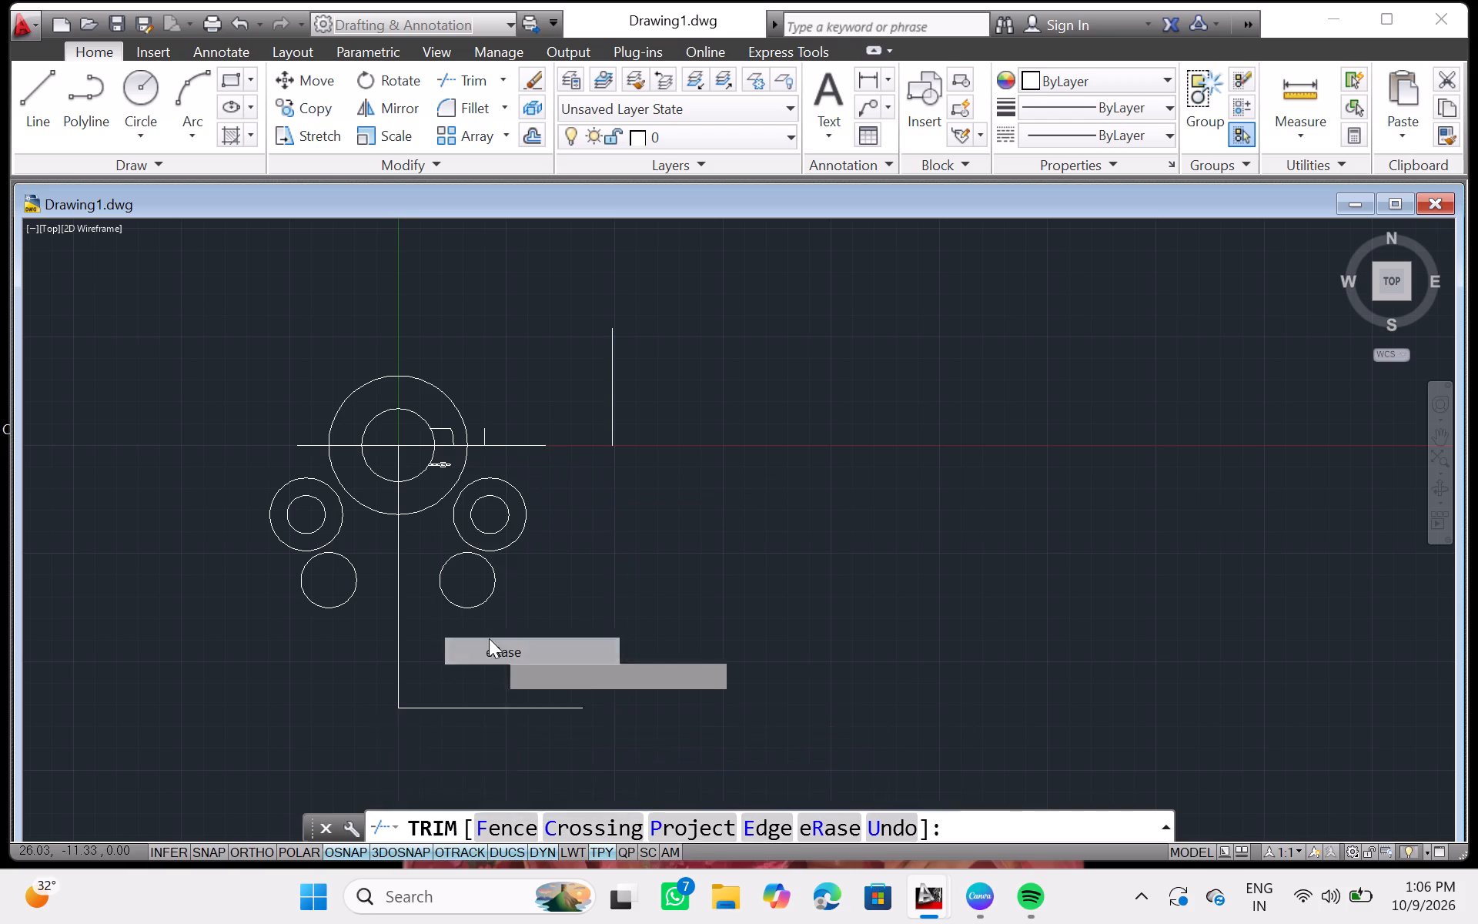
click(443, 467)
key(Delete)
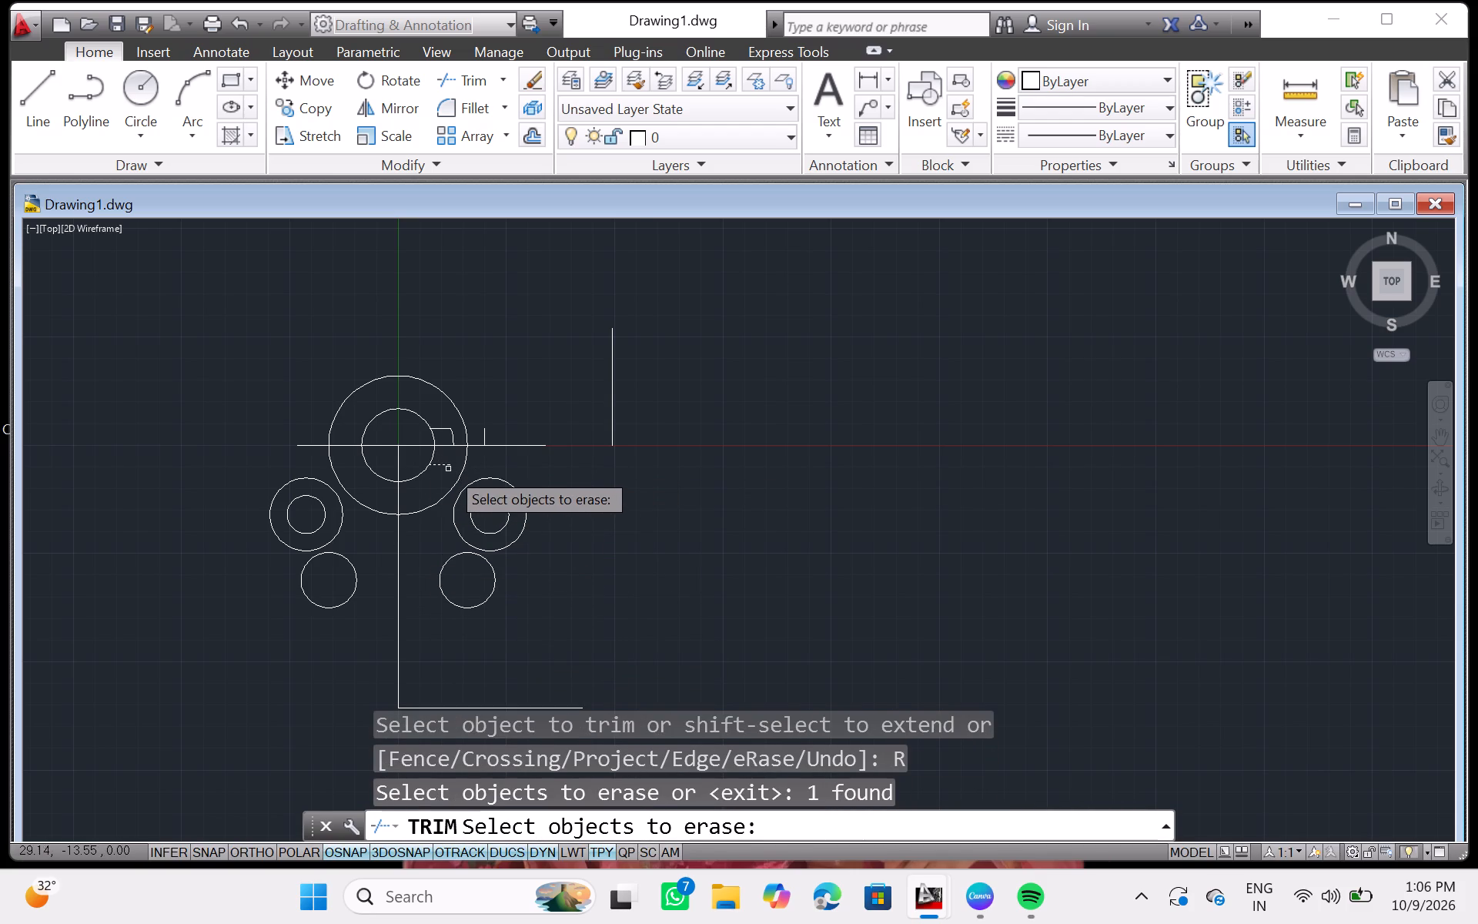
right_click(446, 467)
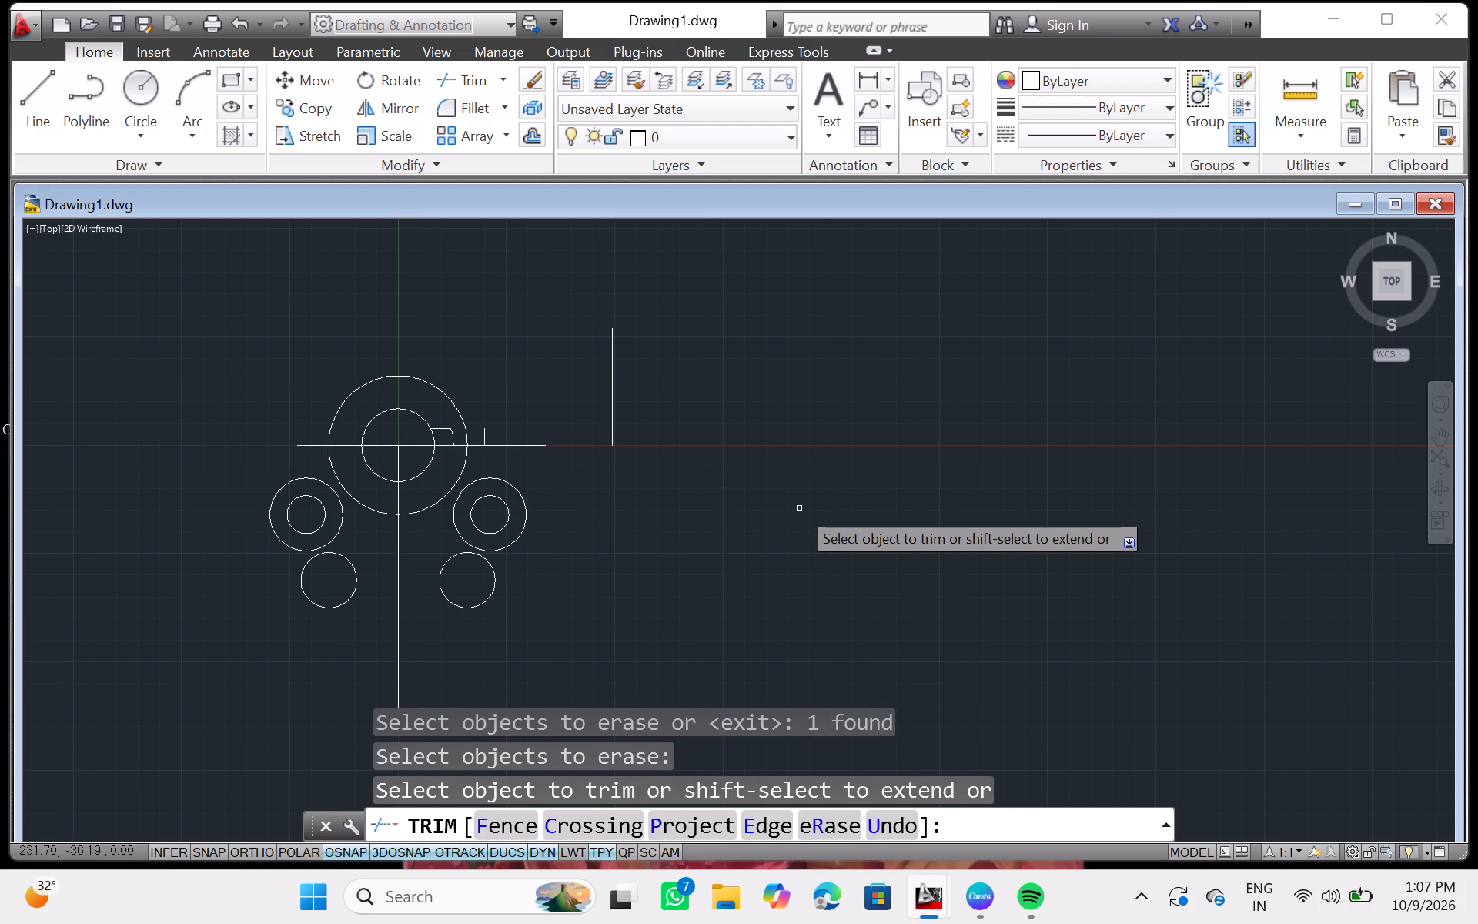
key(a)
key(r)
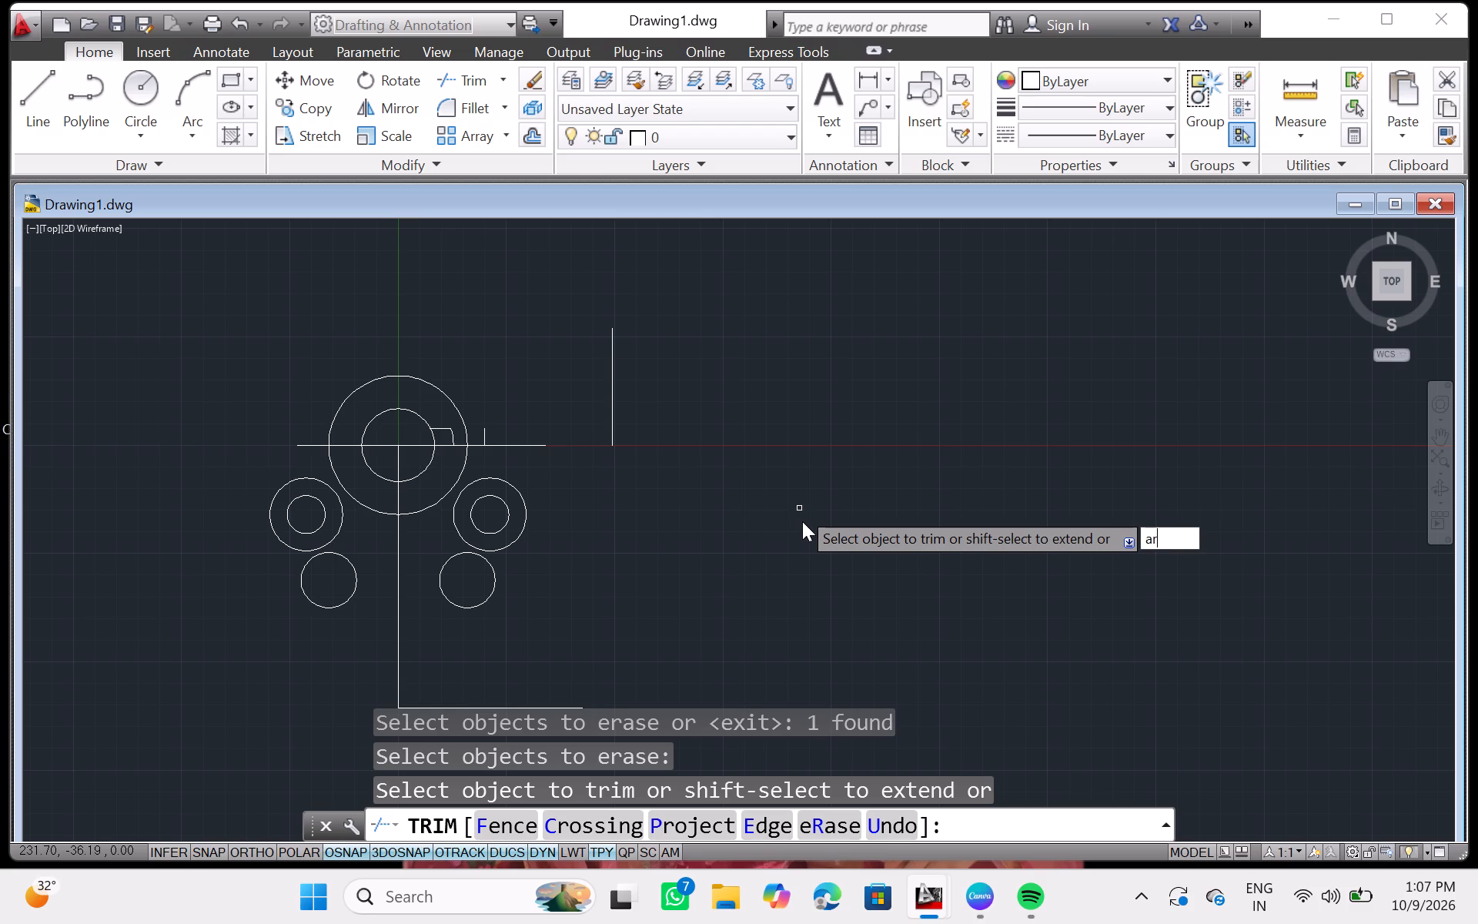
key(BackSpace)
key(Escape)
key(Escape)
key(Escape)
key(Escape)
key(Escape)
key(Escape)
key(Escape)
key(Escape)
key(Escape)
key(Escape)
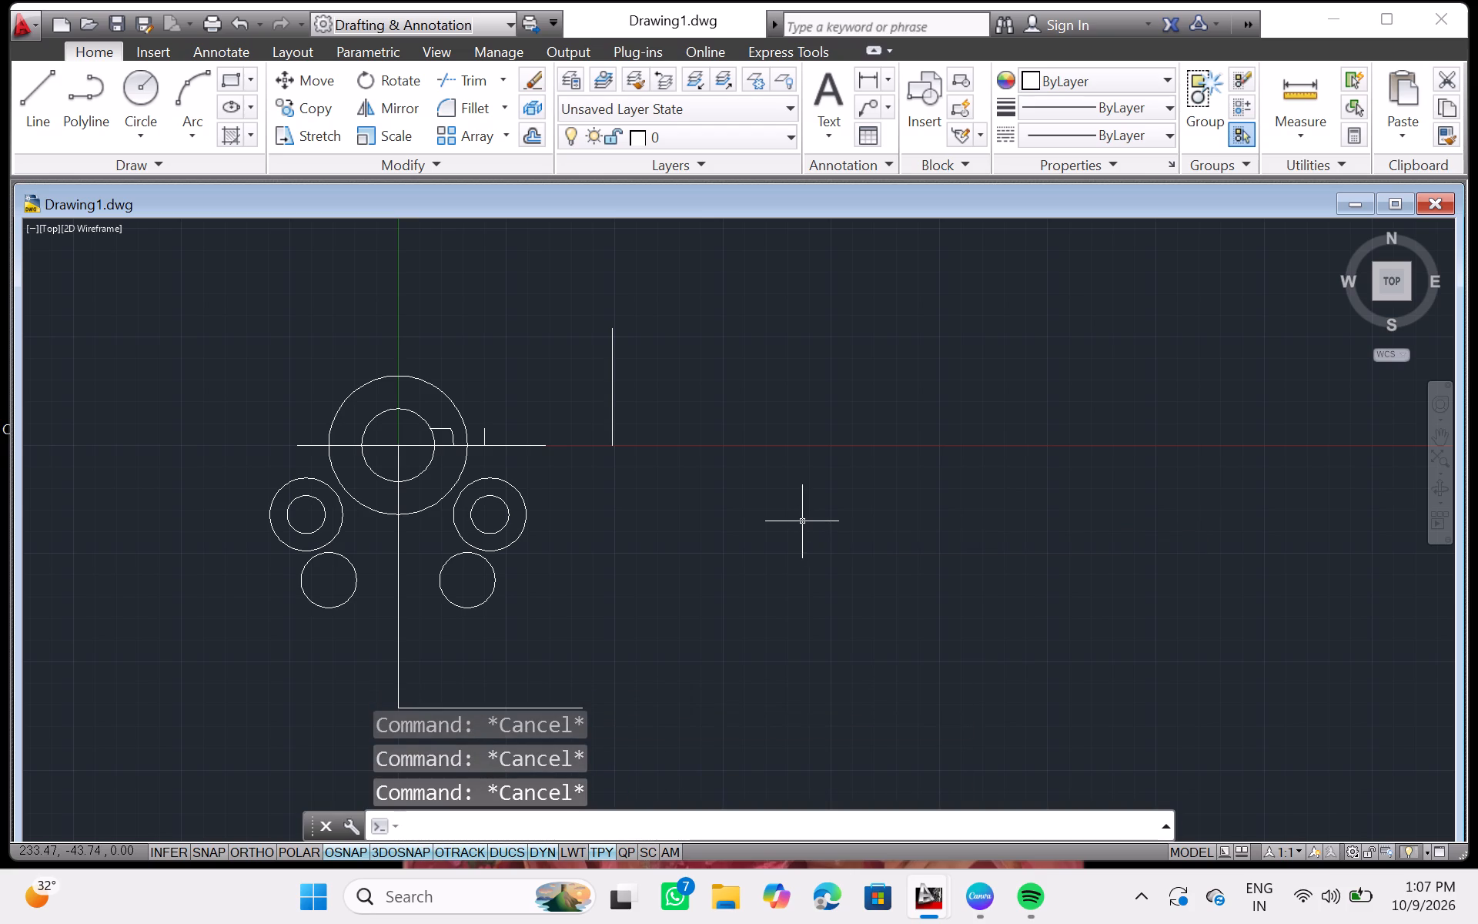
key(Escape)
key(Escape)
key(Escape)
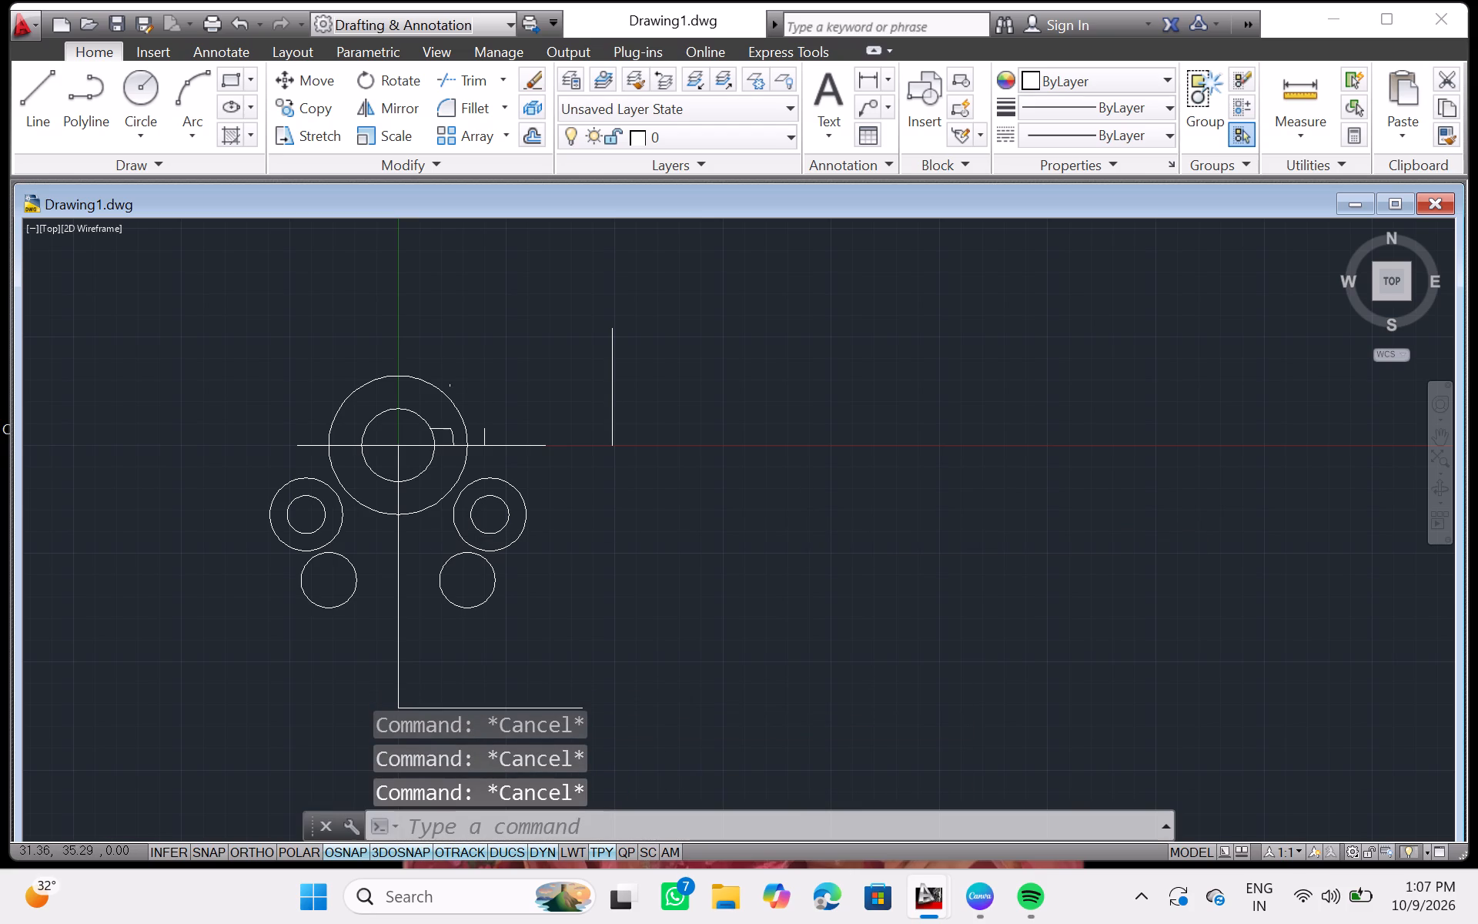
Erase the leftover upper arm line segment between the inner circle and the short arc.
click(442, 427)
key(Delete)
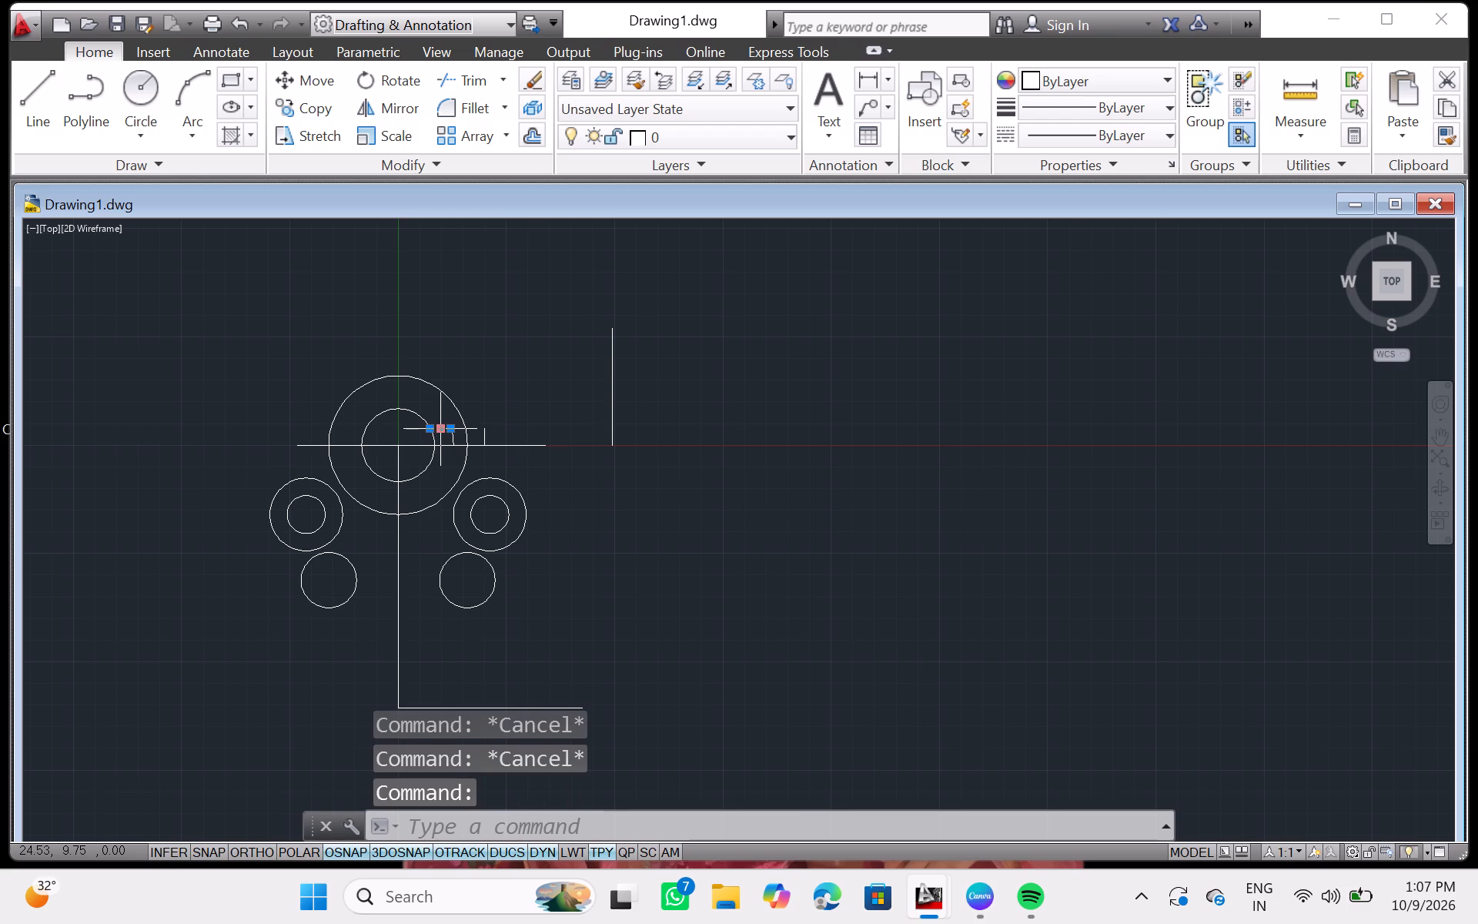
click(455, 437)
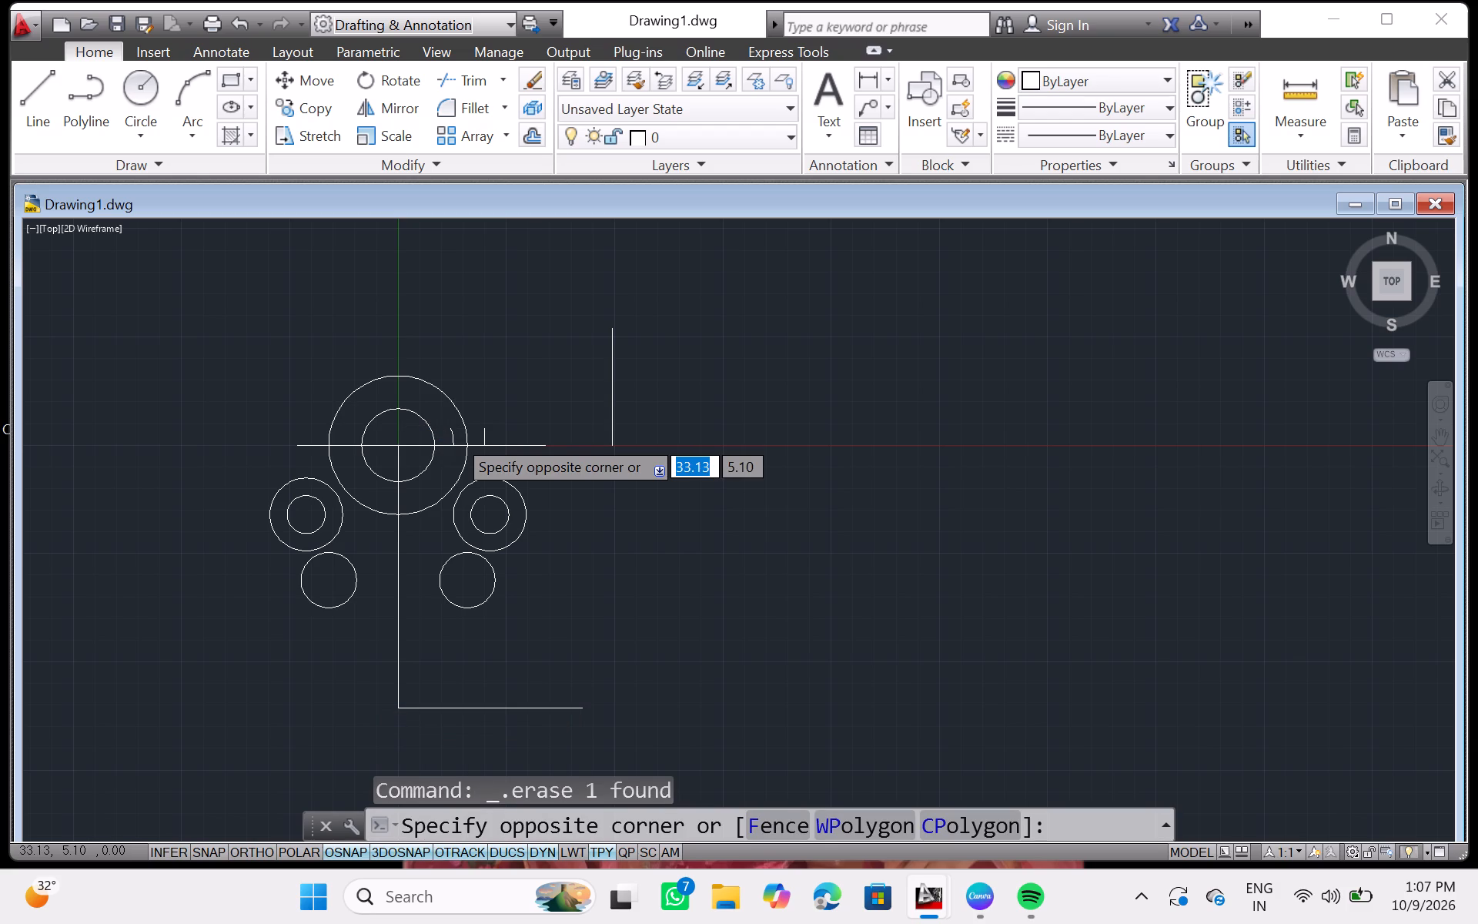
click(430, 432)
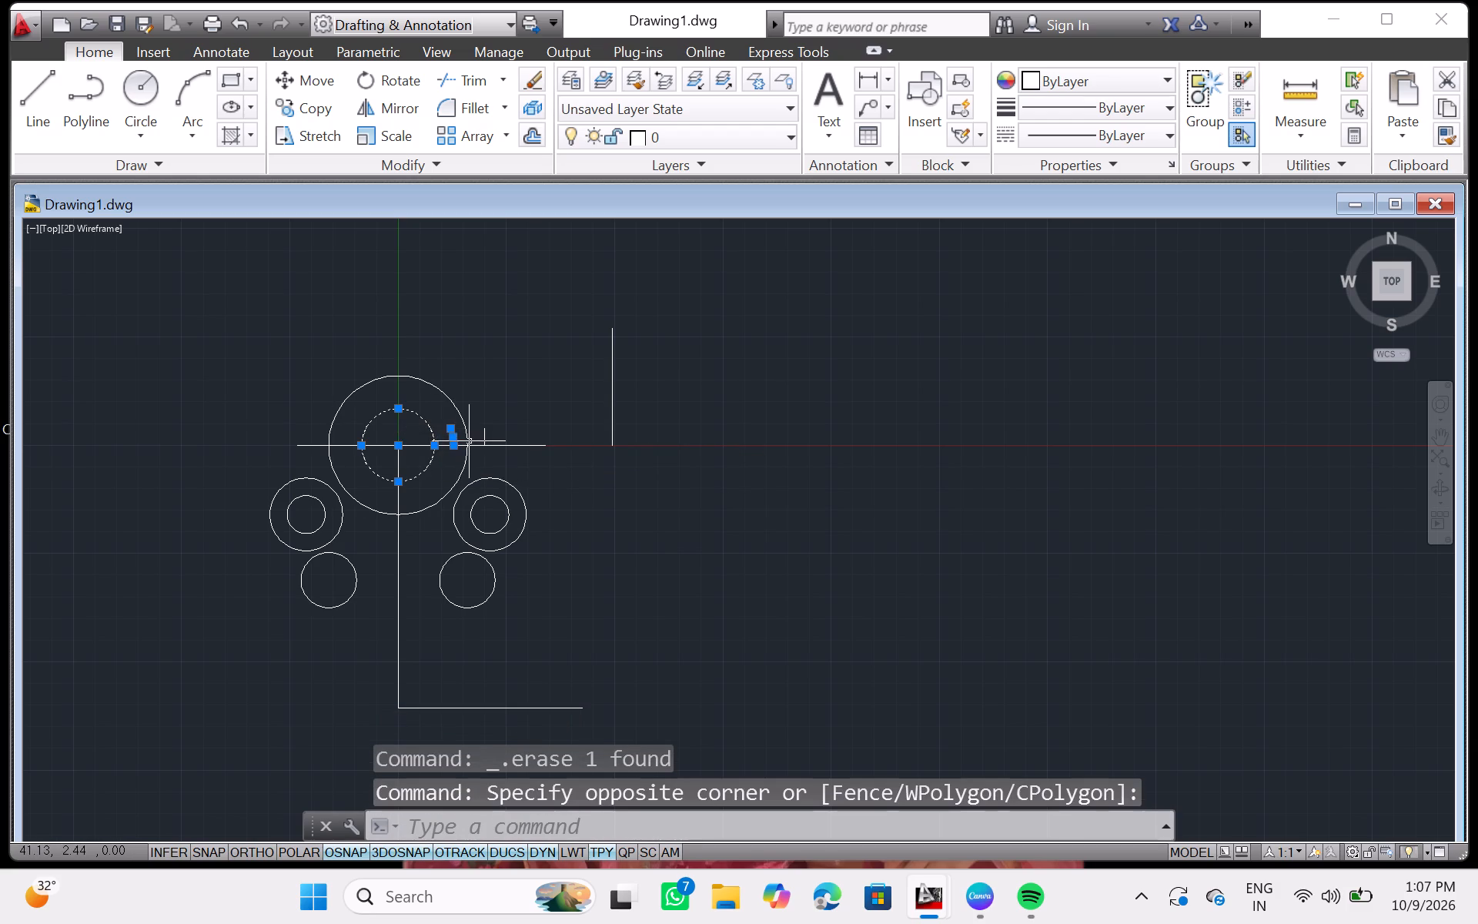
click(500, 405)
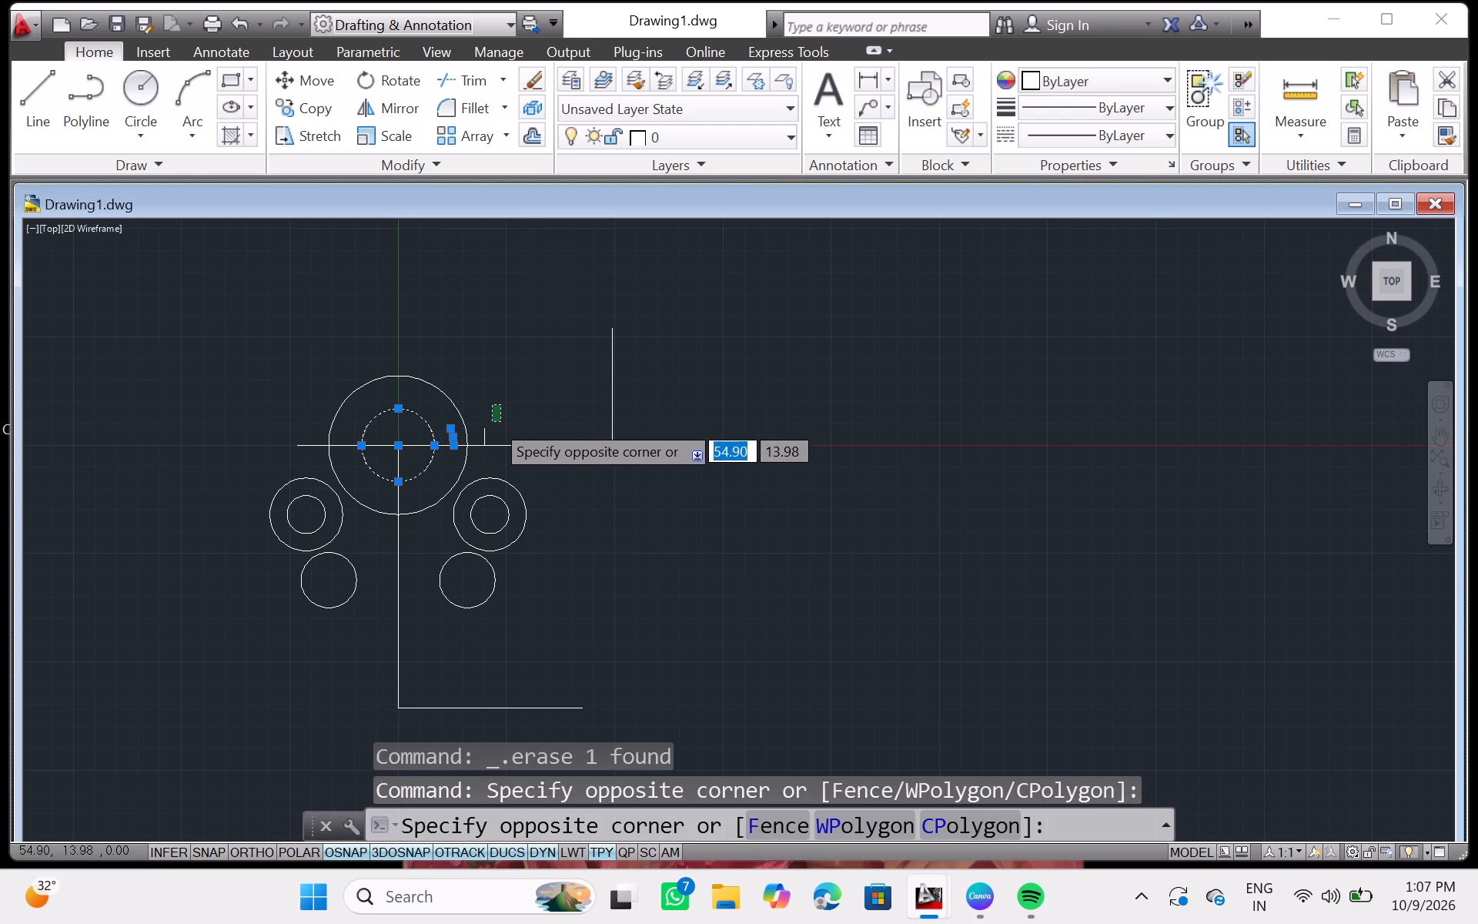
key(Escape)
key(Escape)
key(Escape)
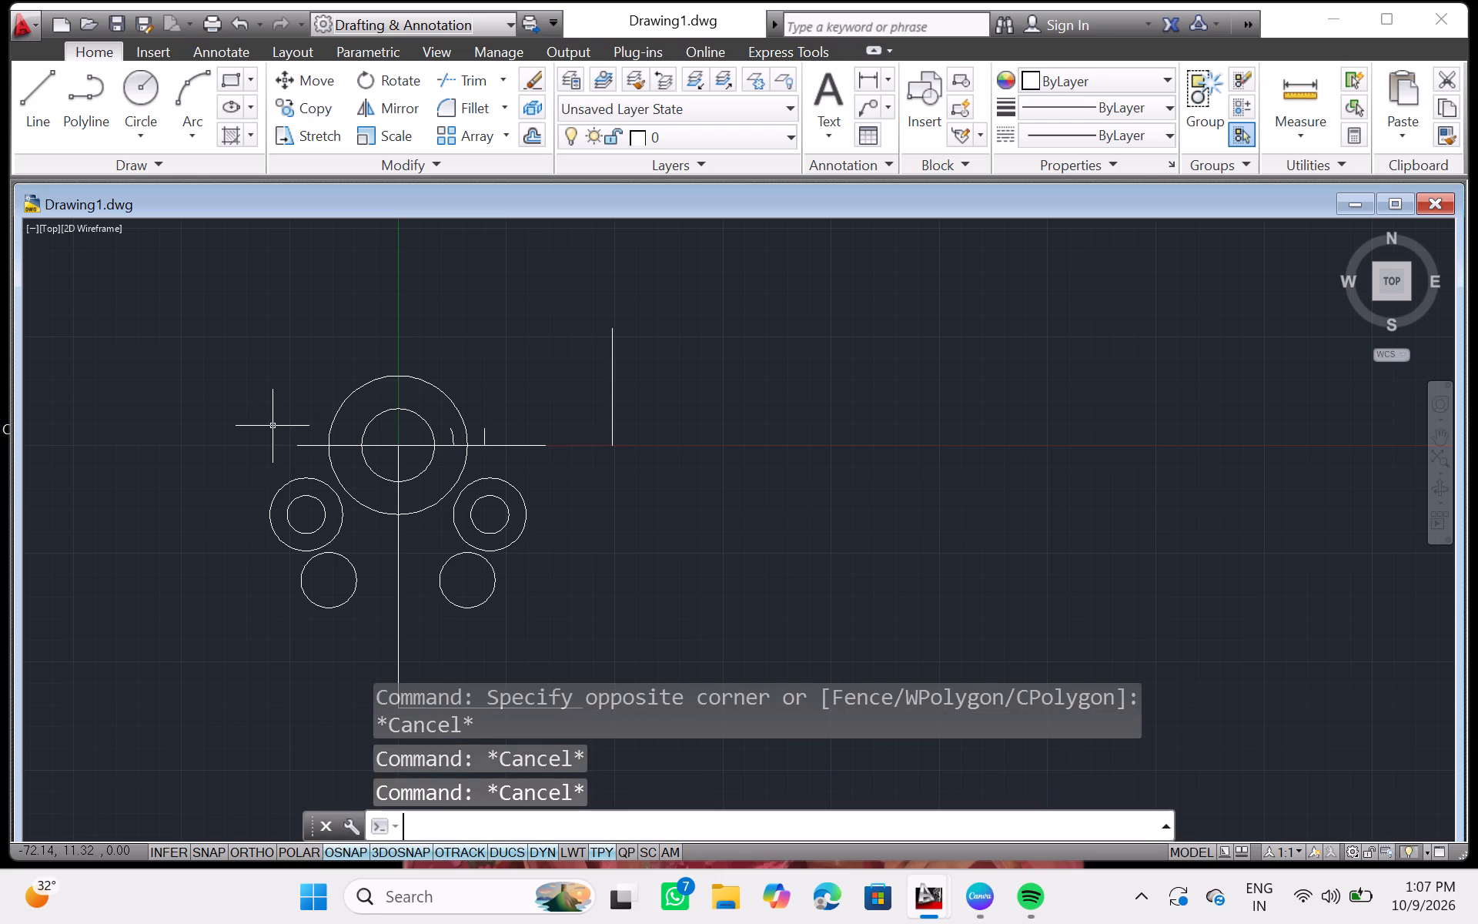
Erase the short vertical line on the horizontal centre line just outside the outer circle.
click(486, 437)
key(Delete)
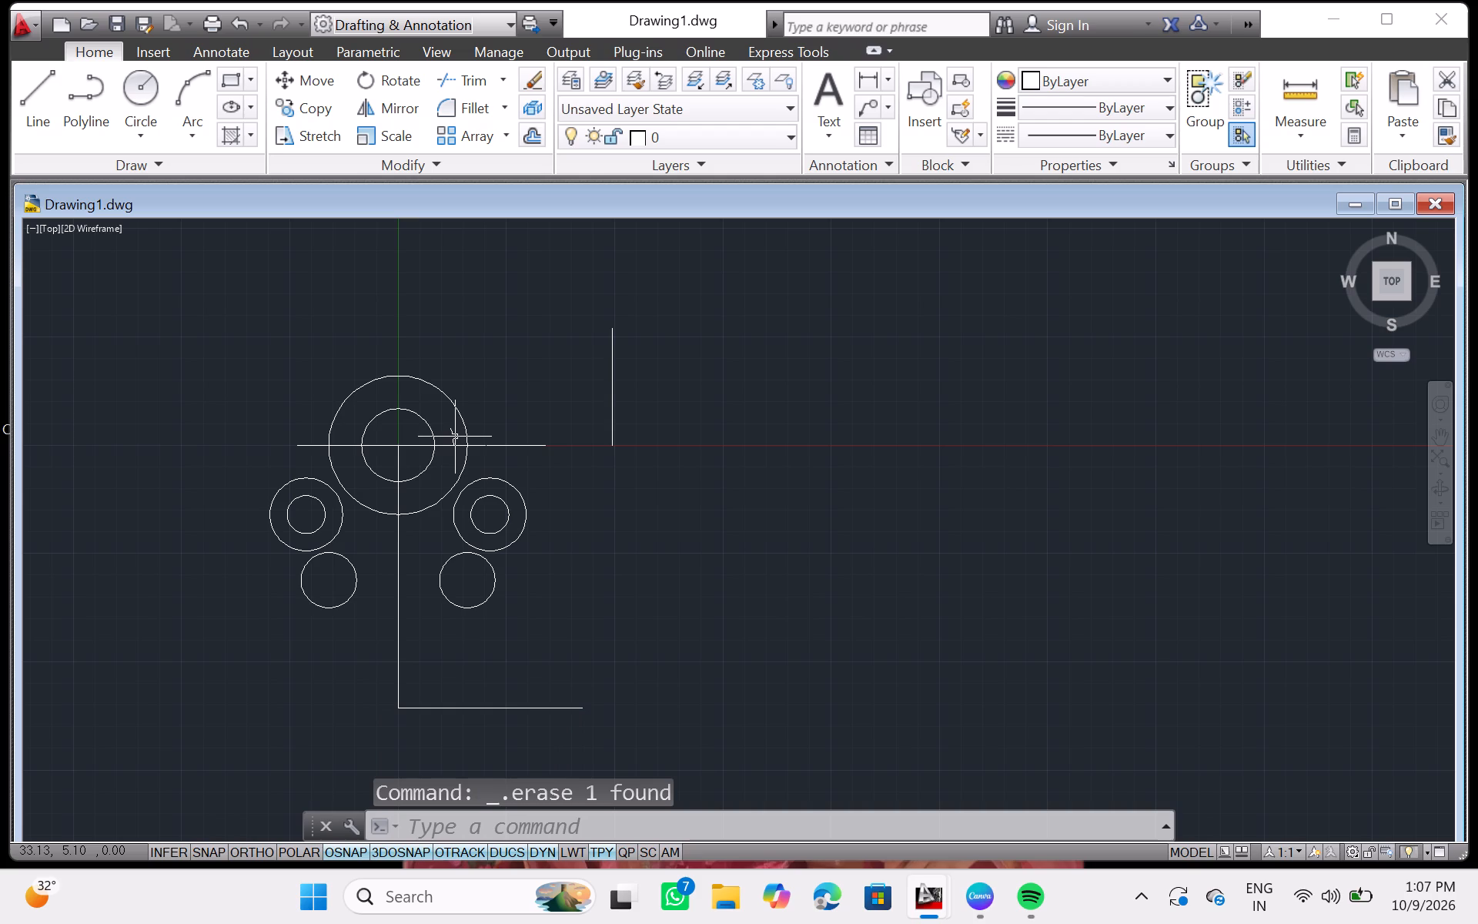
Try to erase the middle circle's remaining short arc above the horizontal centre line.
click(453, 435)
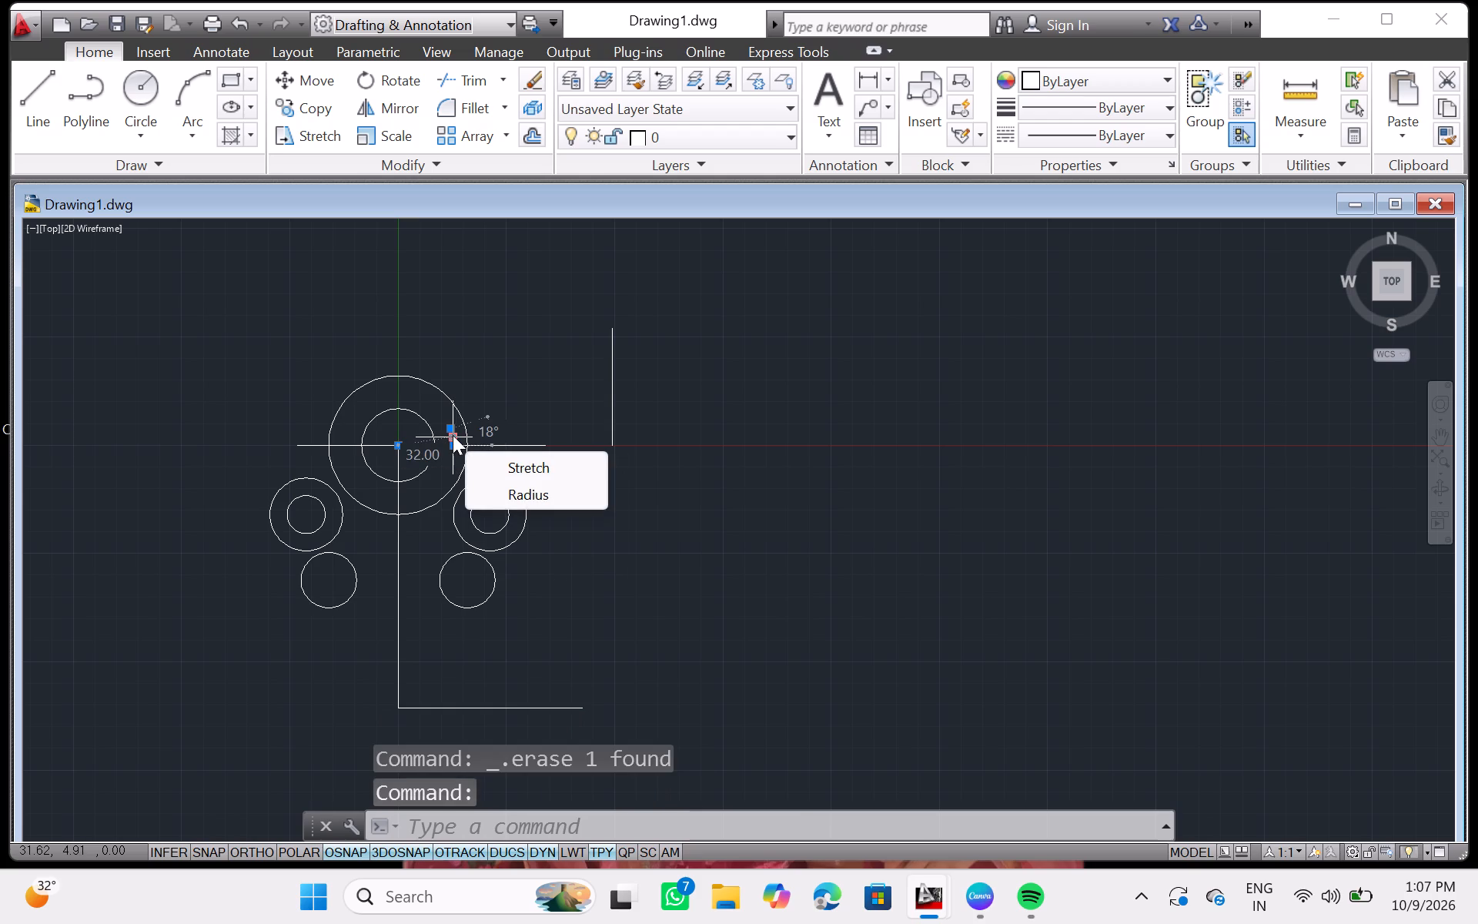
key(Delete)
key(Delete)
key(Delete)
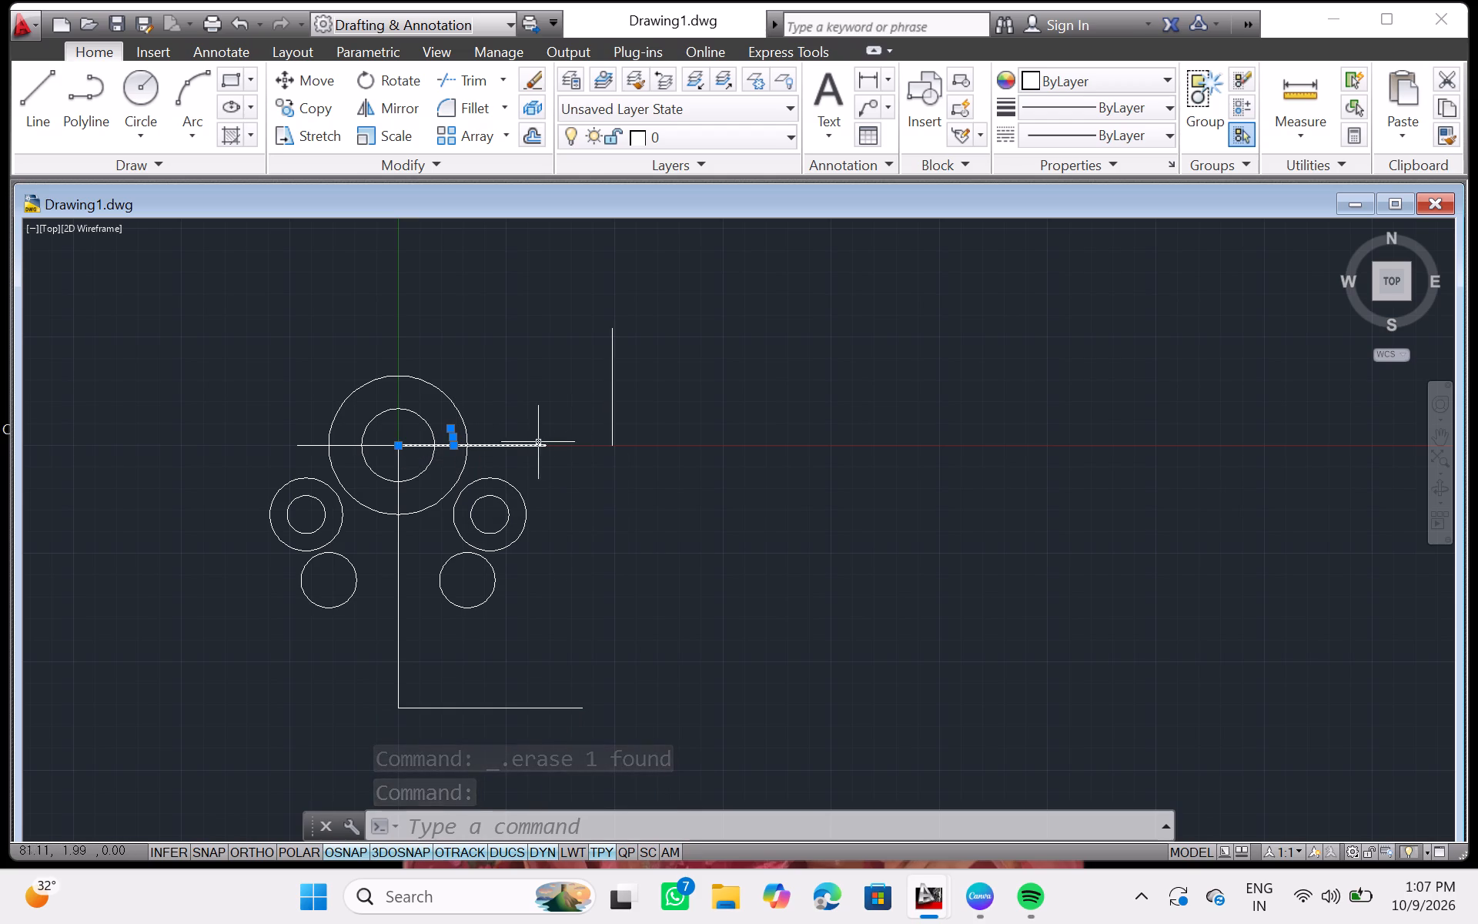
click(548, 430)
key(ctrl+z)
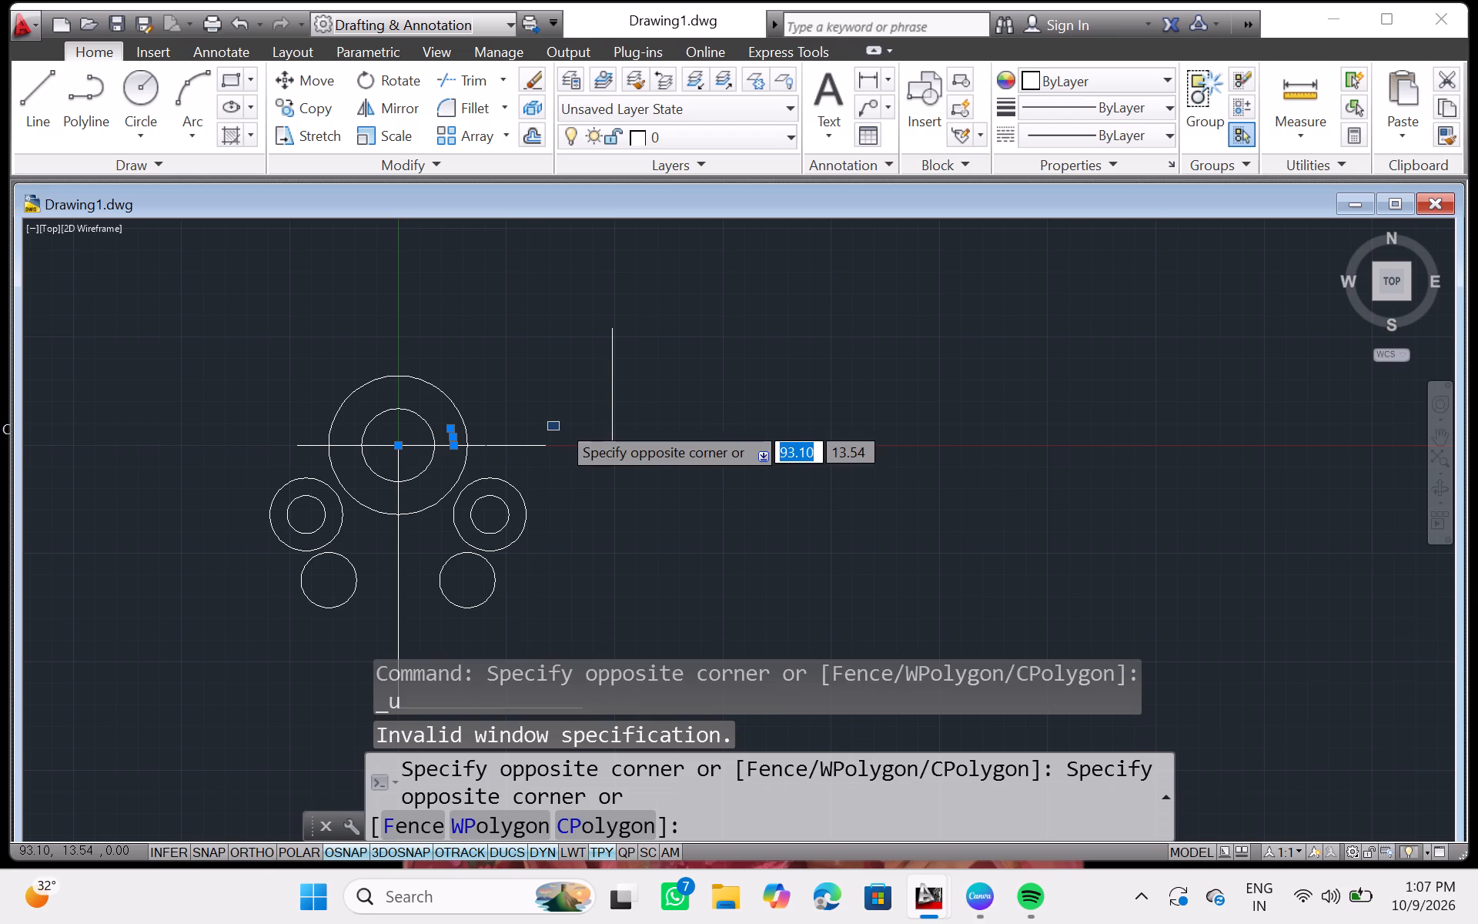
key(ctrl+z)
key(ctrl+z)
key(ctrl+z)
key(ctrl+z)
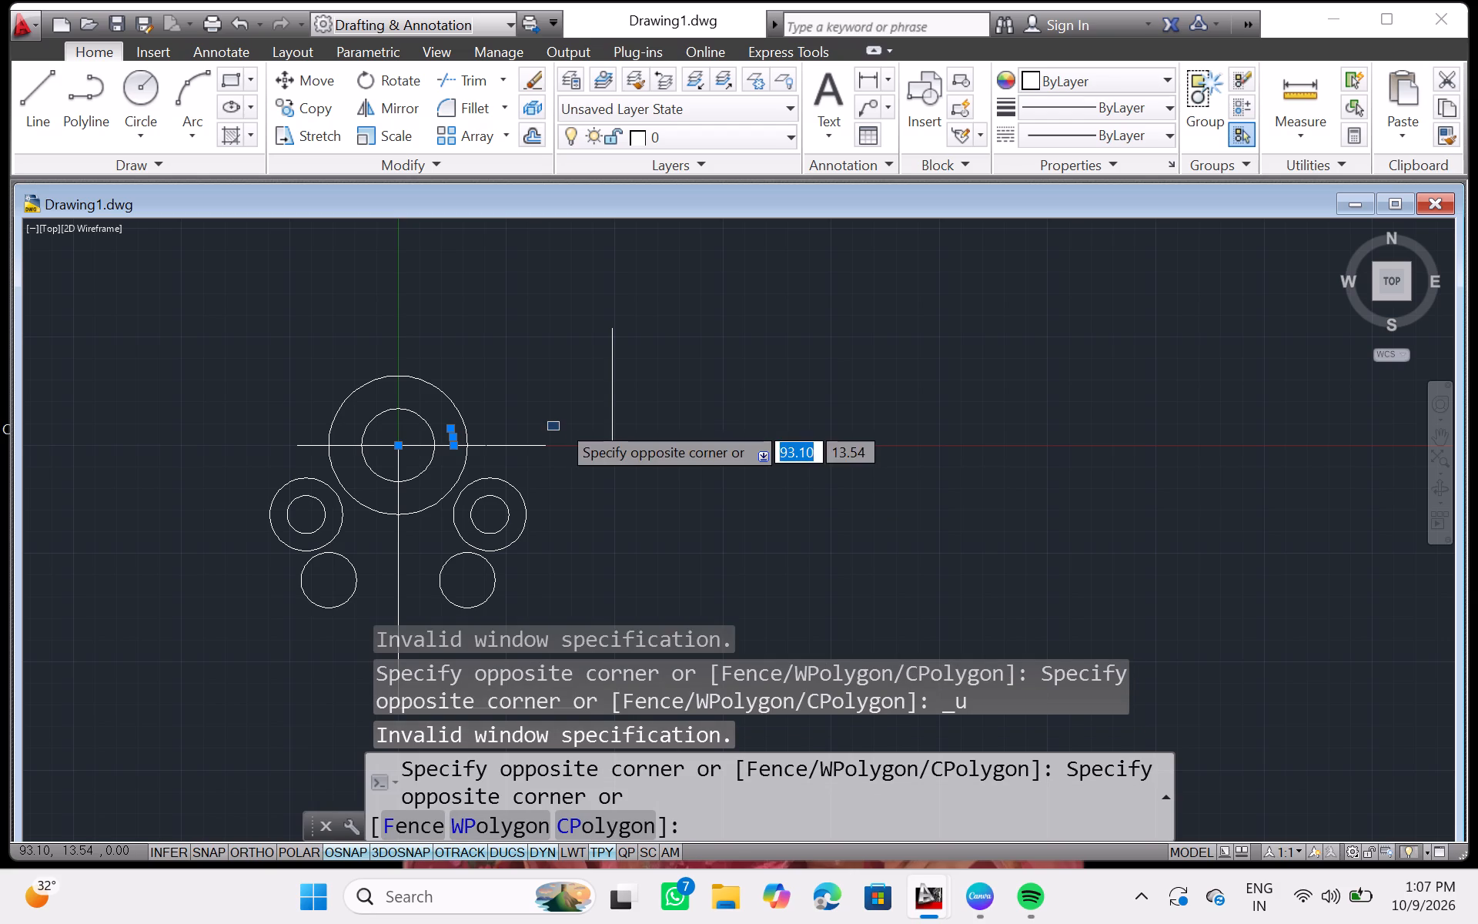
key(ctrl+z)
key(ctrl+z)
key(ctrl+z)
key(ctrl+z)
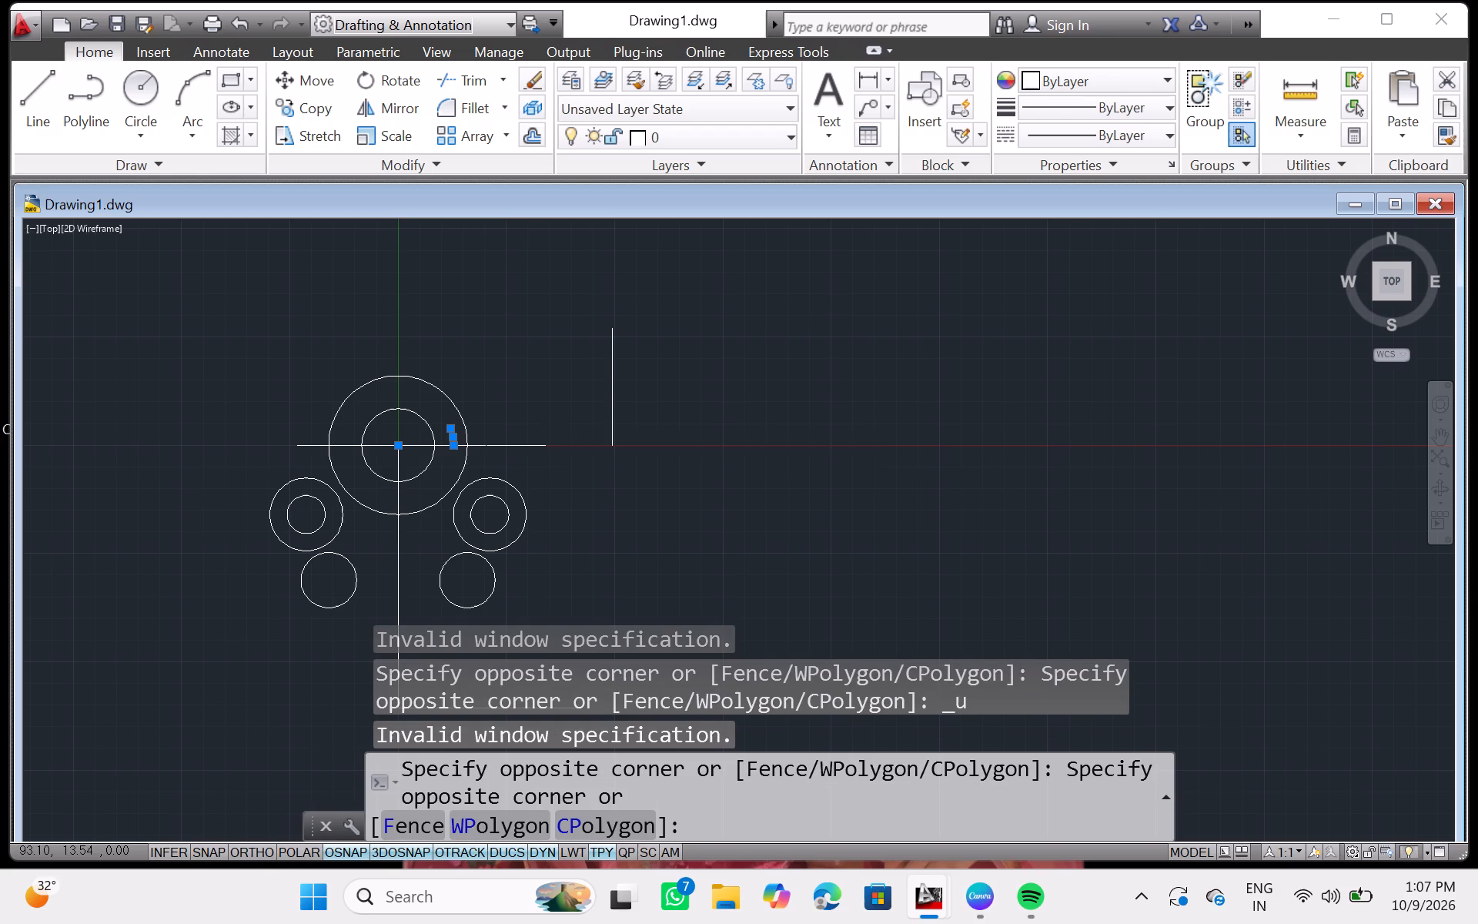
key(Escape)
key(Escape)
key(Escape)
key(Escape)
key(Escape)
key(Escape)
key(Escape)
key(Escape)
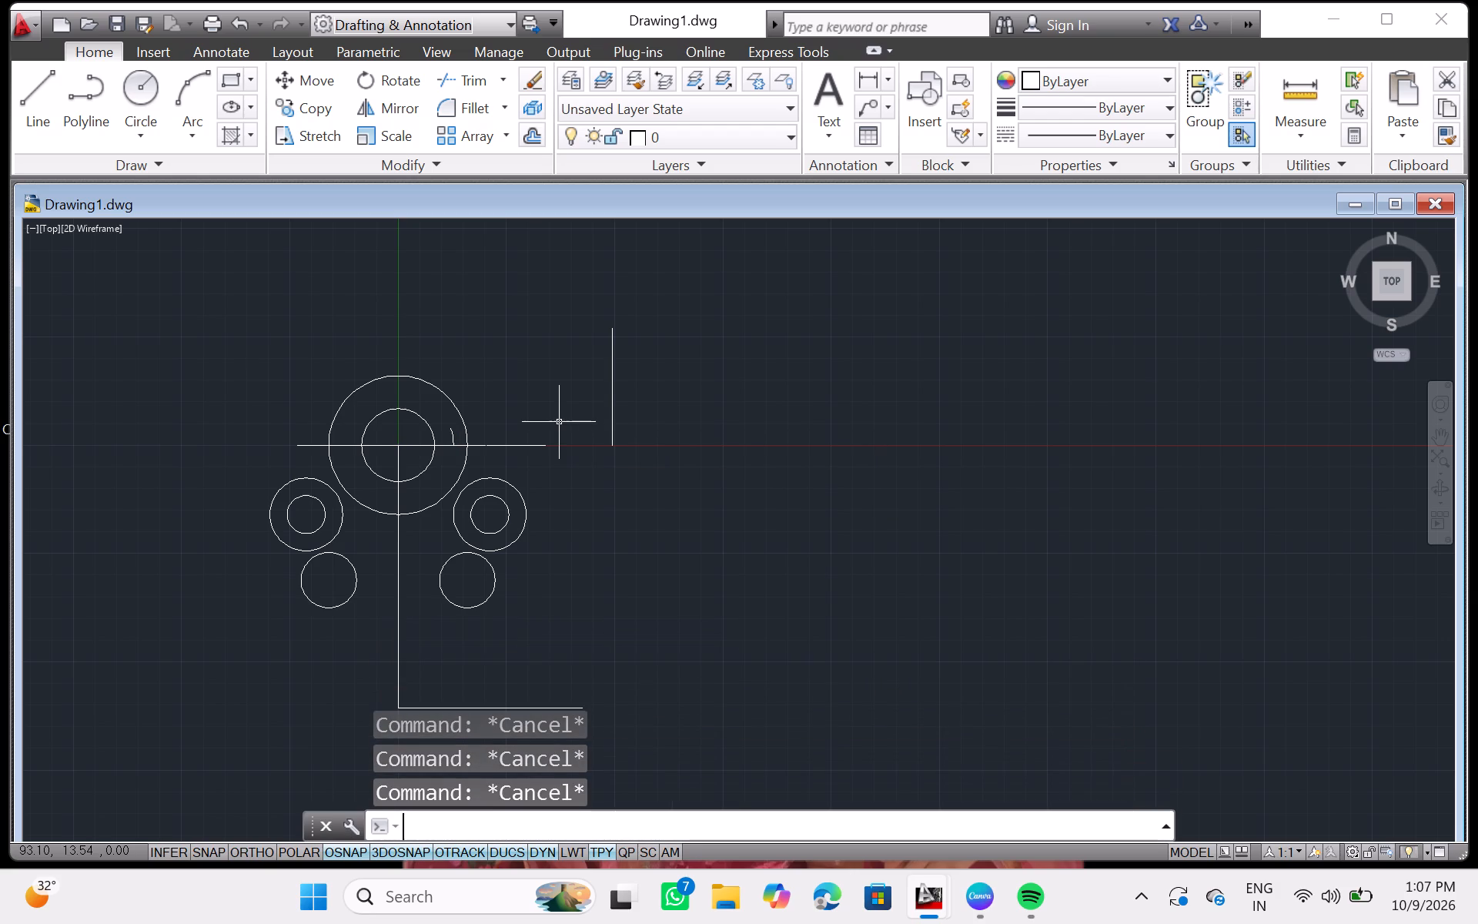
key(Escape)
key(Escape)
Undo the erasures, the trimming and the arm lines, back to three full concentric circles with the centre lines.
key(ctrl+z)
key(ctrl+z)
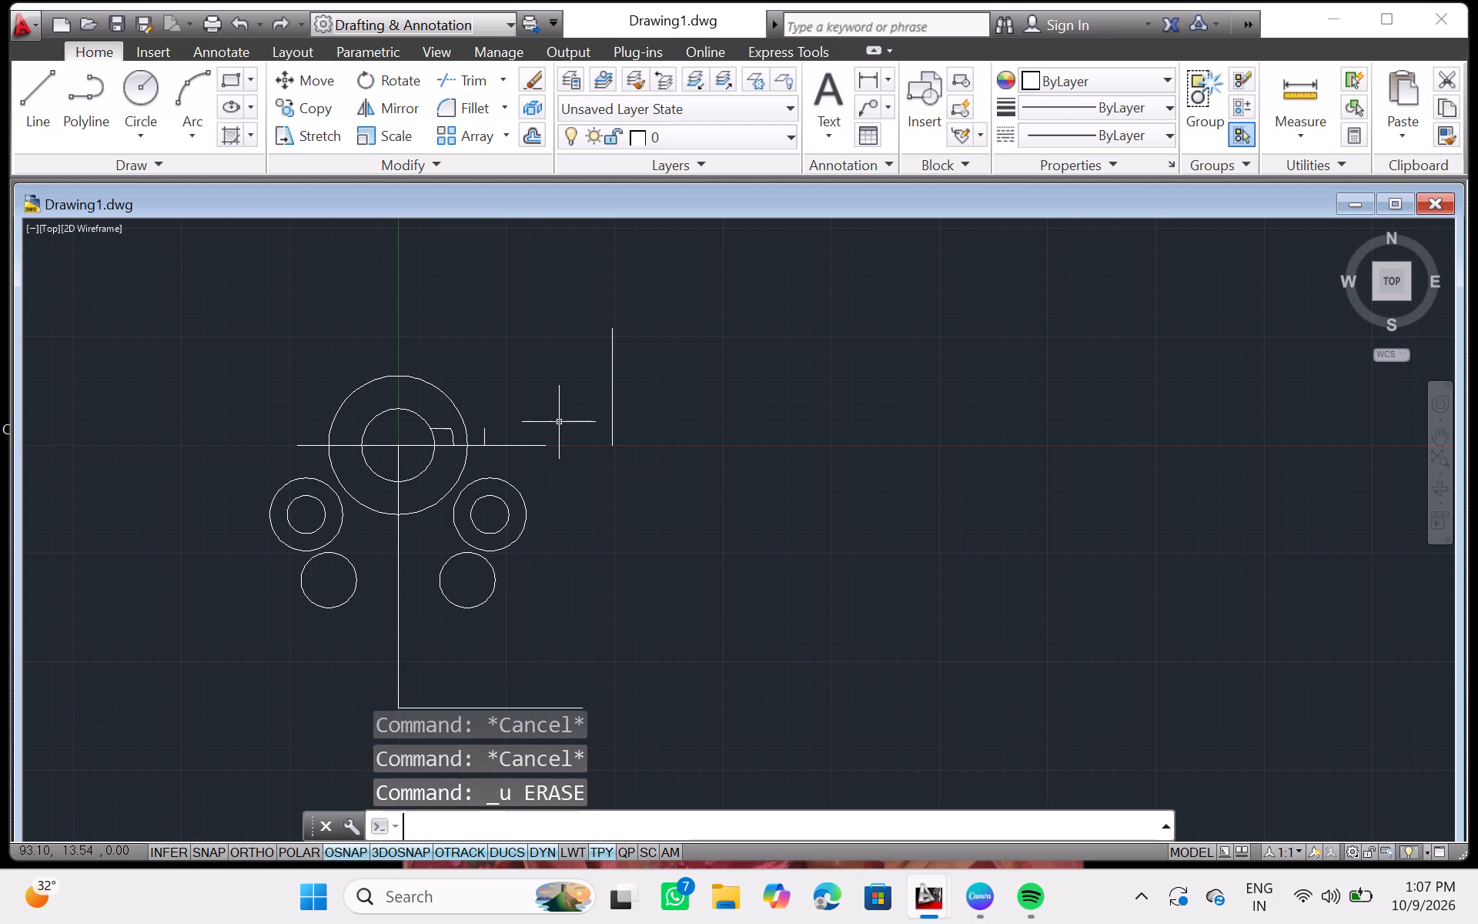
key(ctrl+z)
key(ctrl+z)
key(ctrl+z)
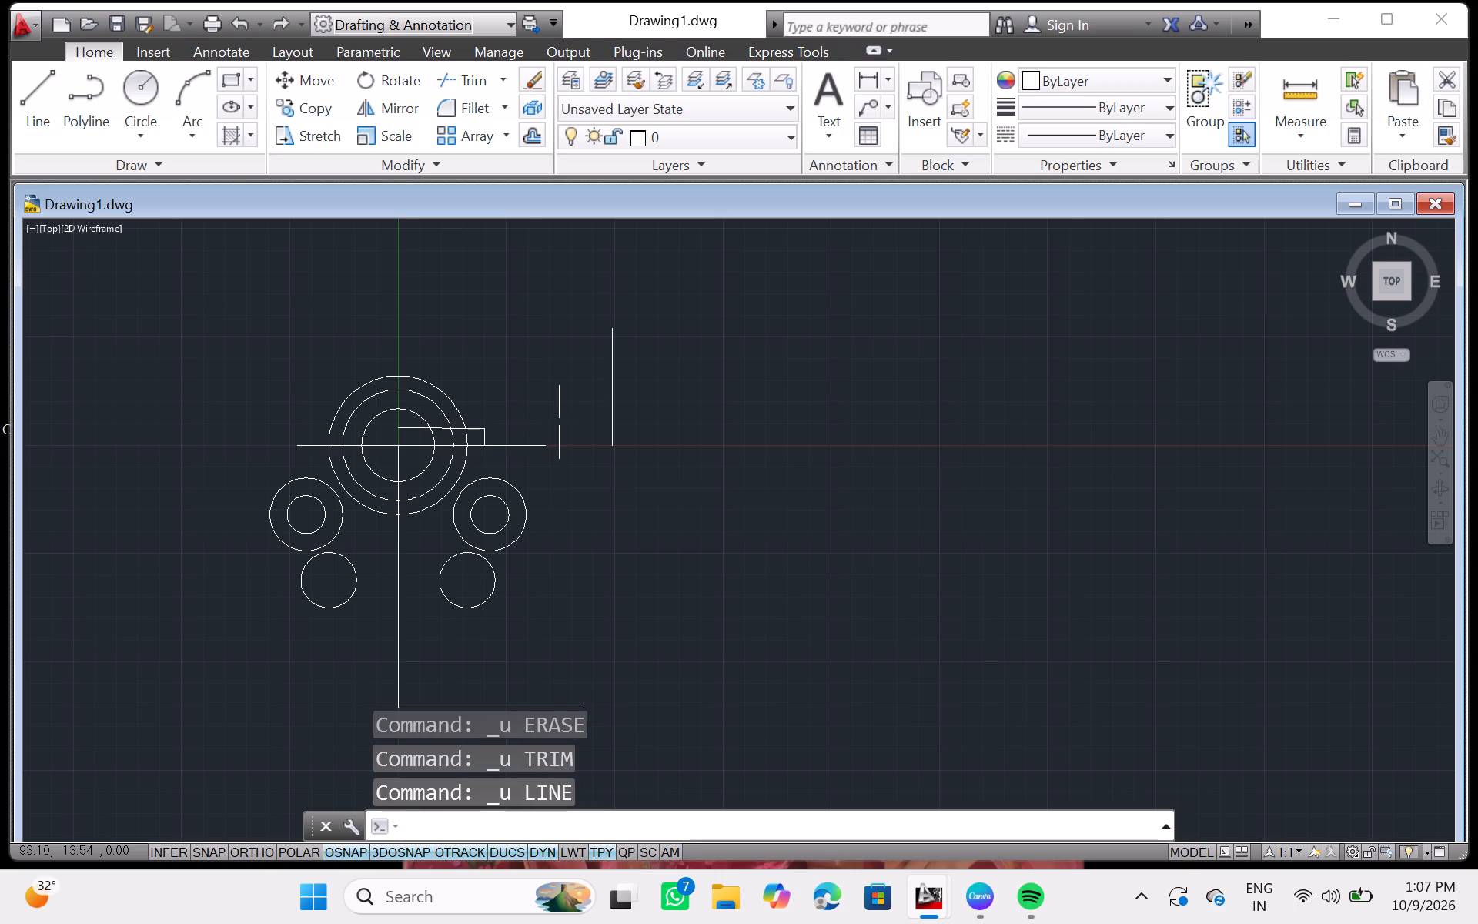
key(ctrl+z)
key(ctrl+z)
key(ctrl+z)
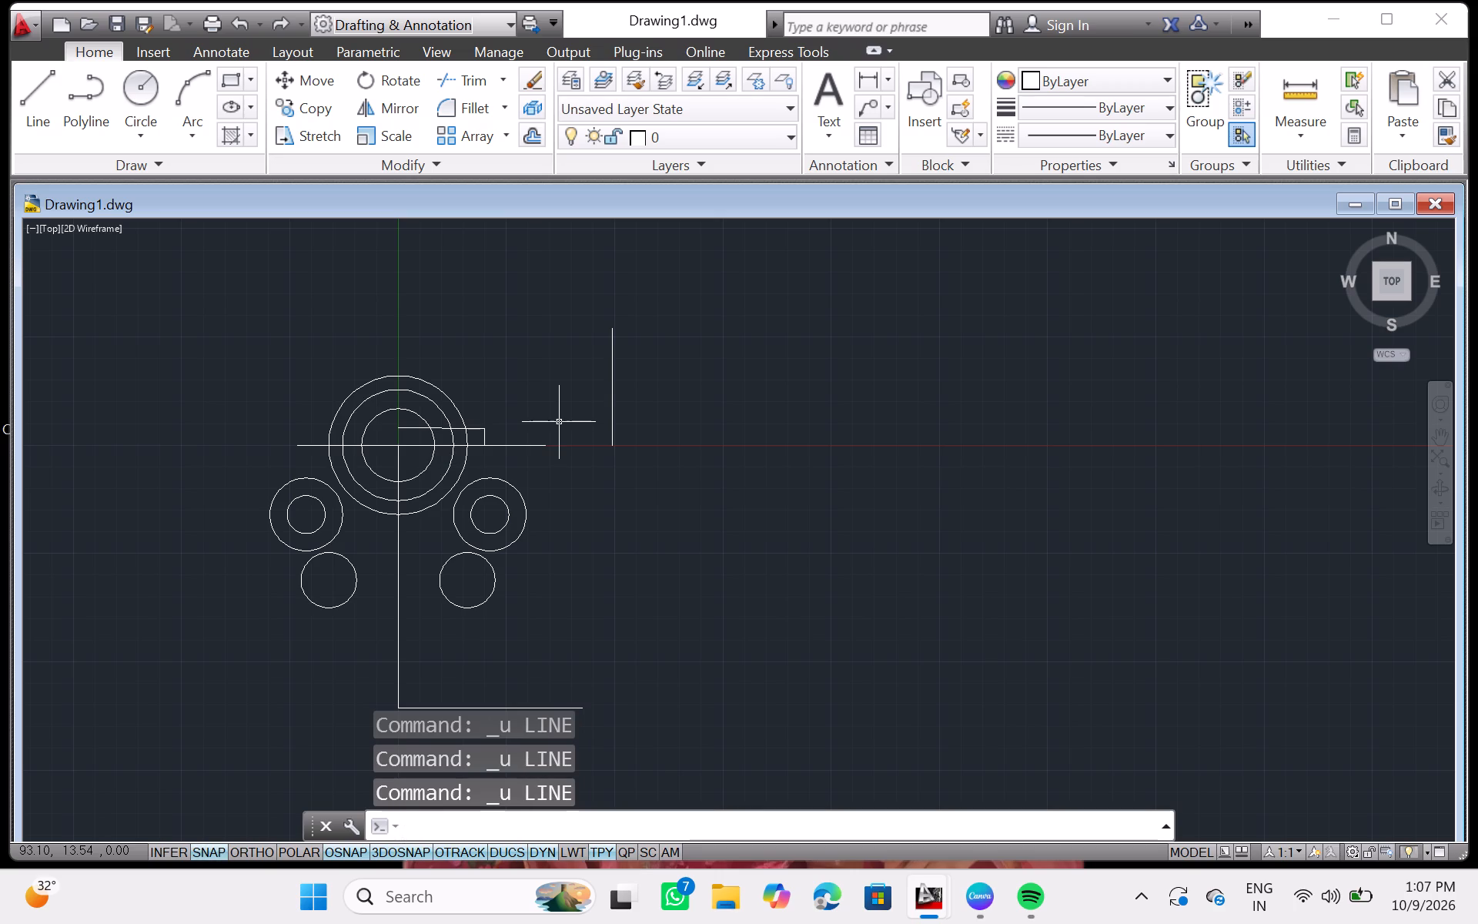
key(ctrl+z)
key(ctrl+z)
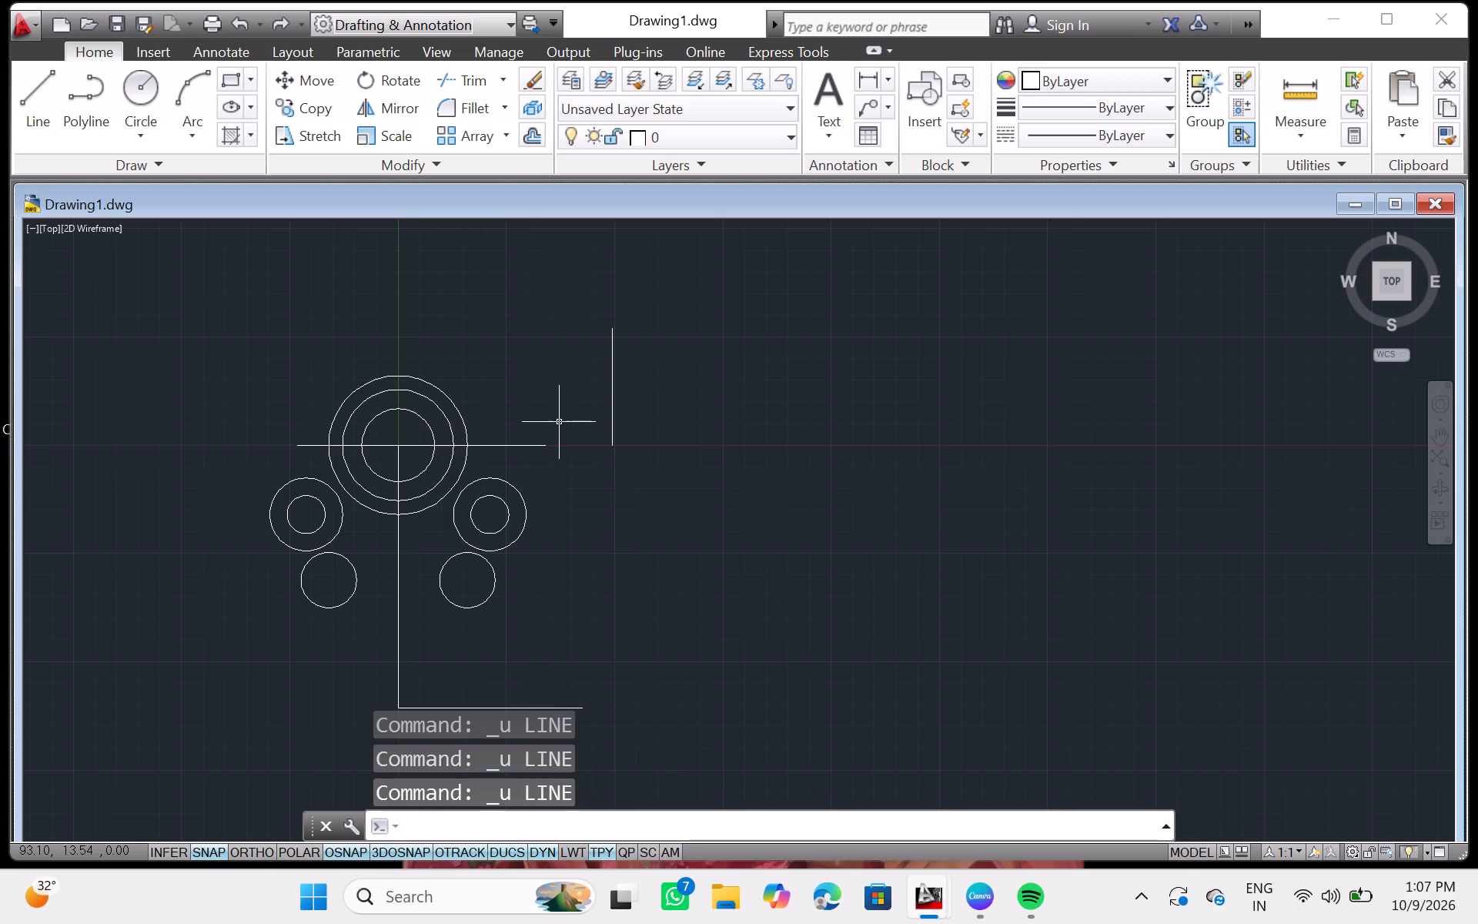
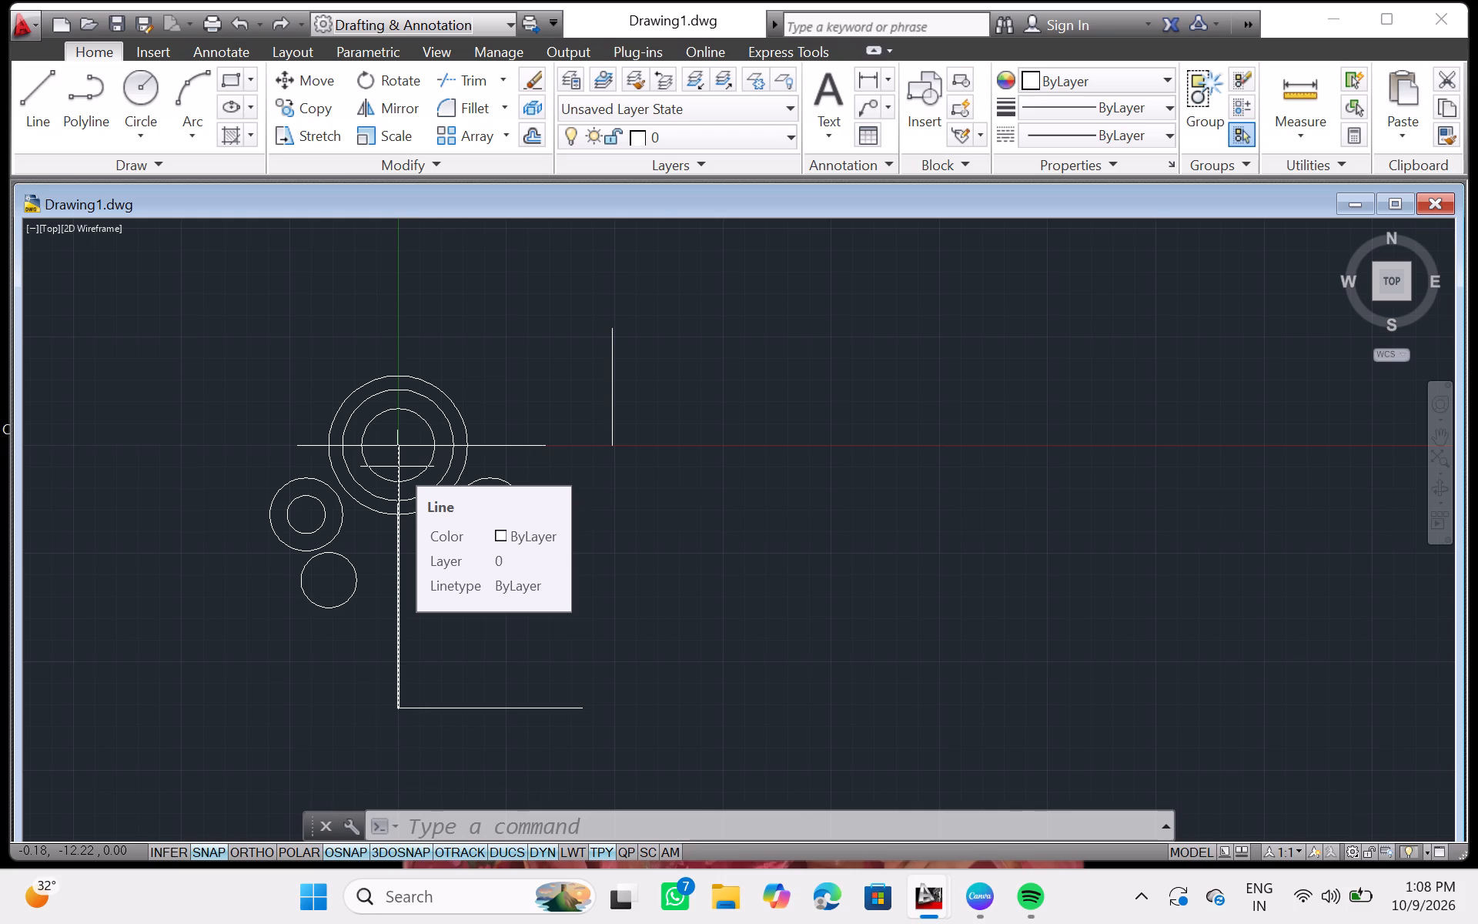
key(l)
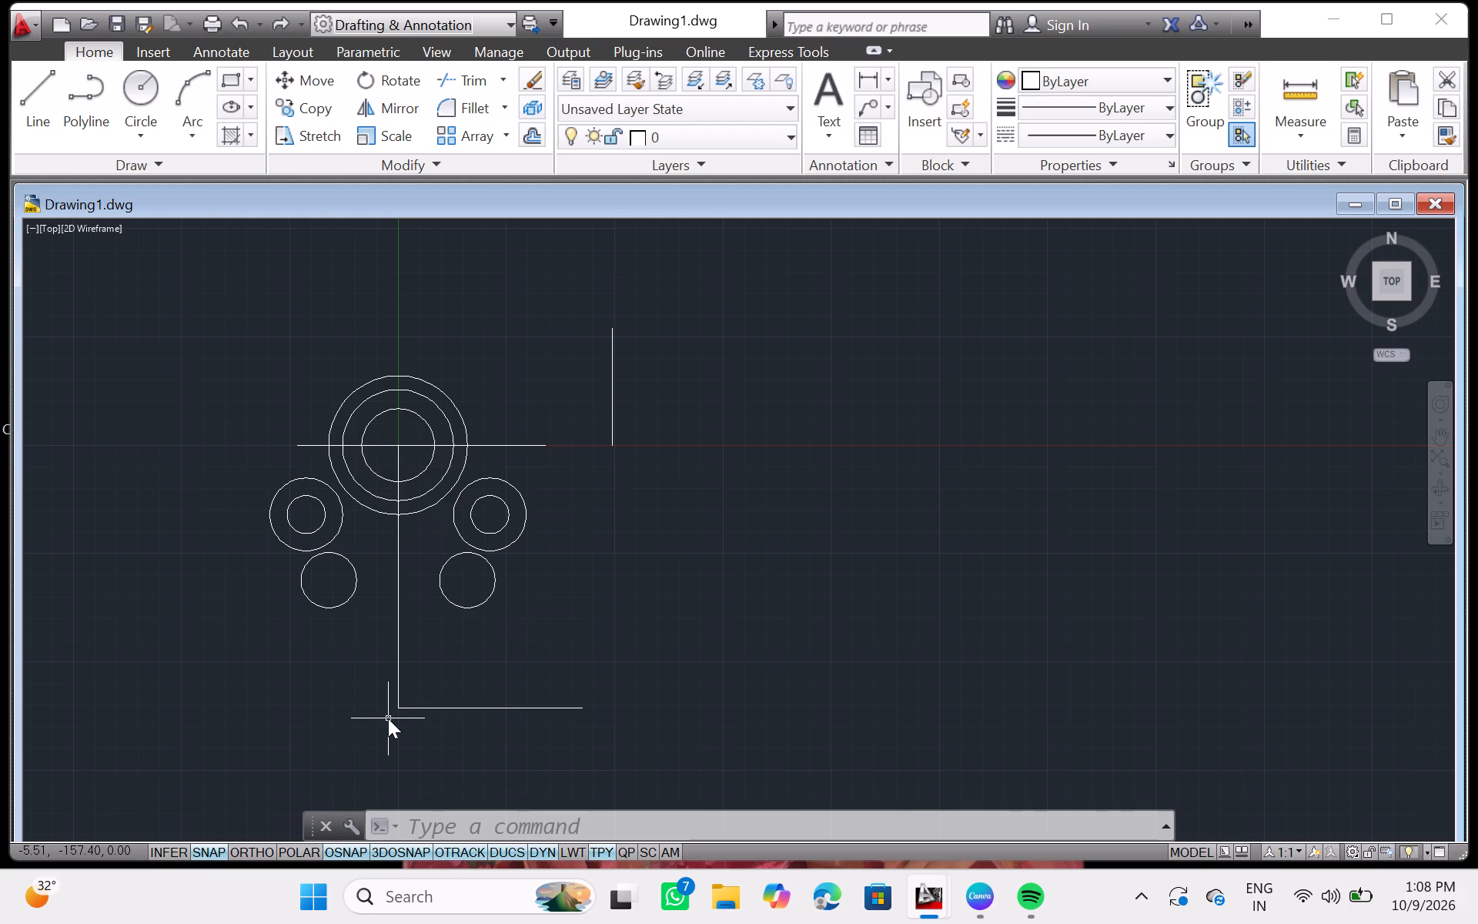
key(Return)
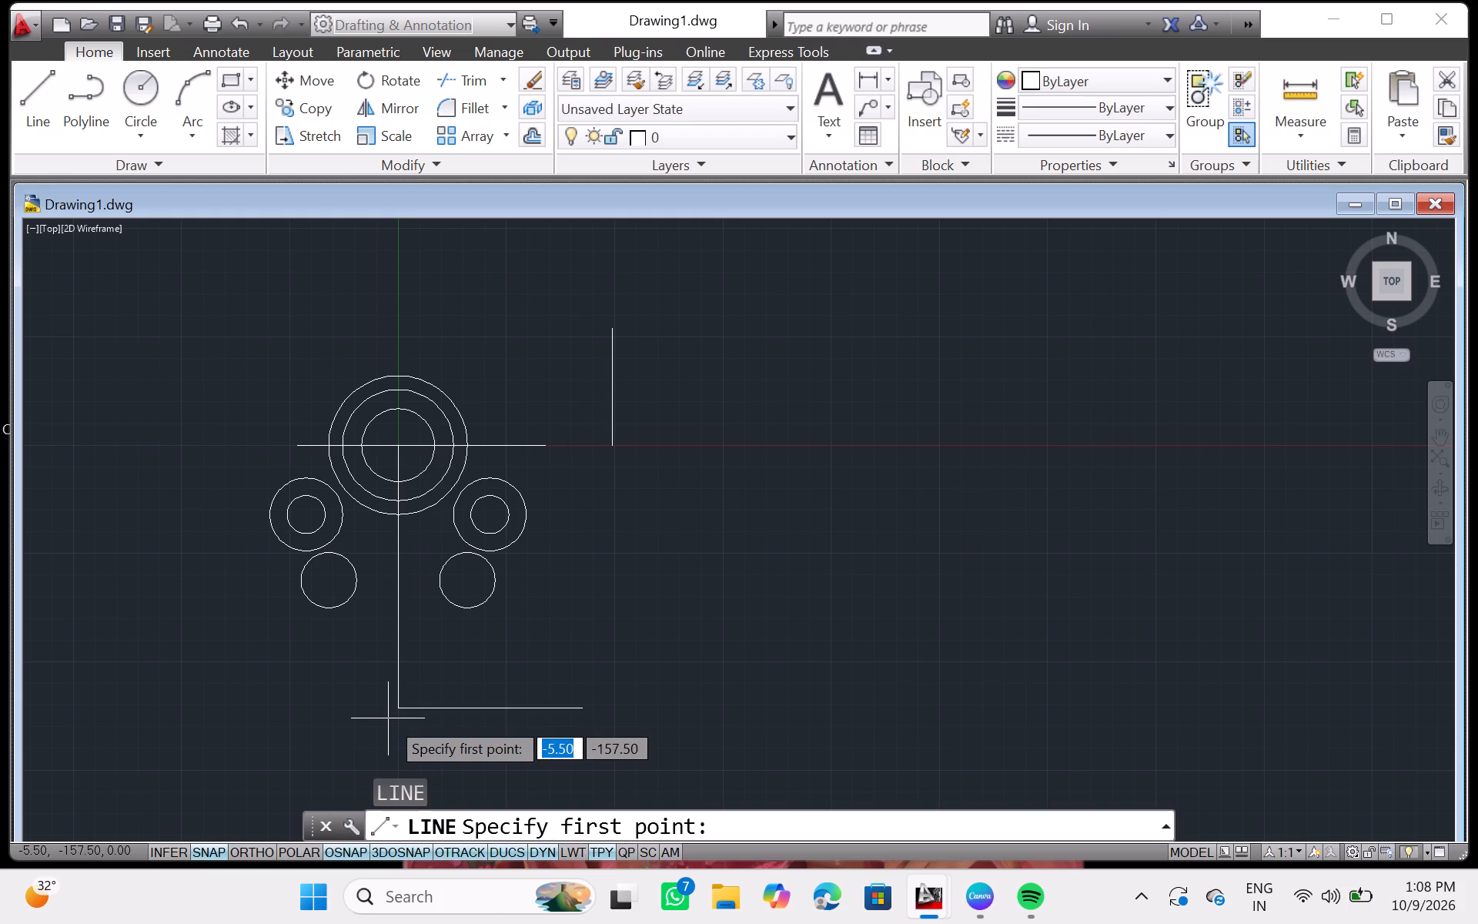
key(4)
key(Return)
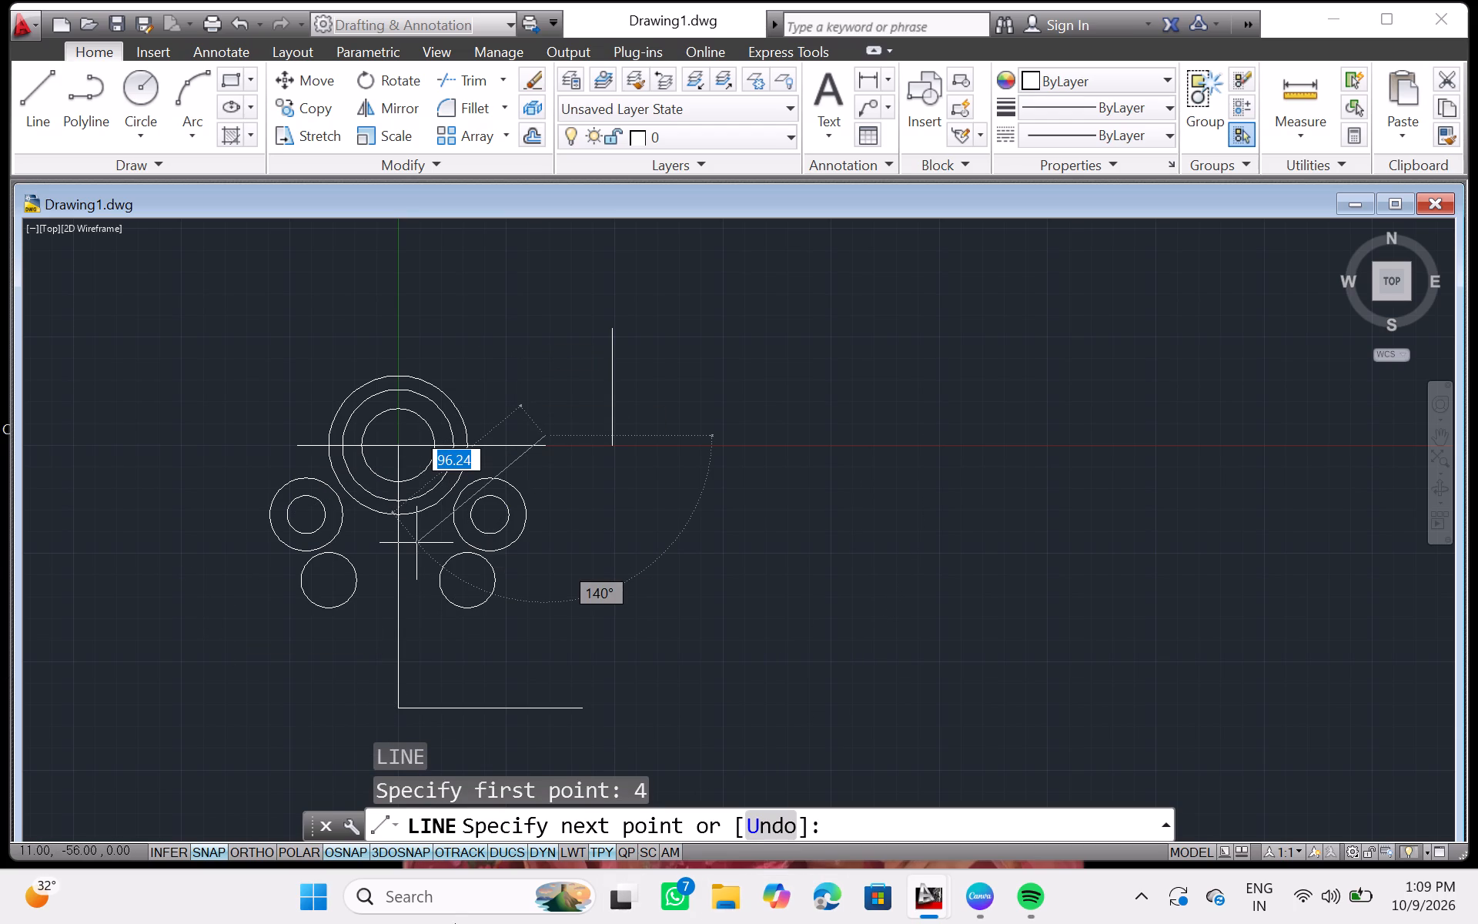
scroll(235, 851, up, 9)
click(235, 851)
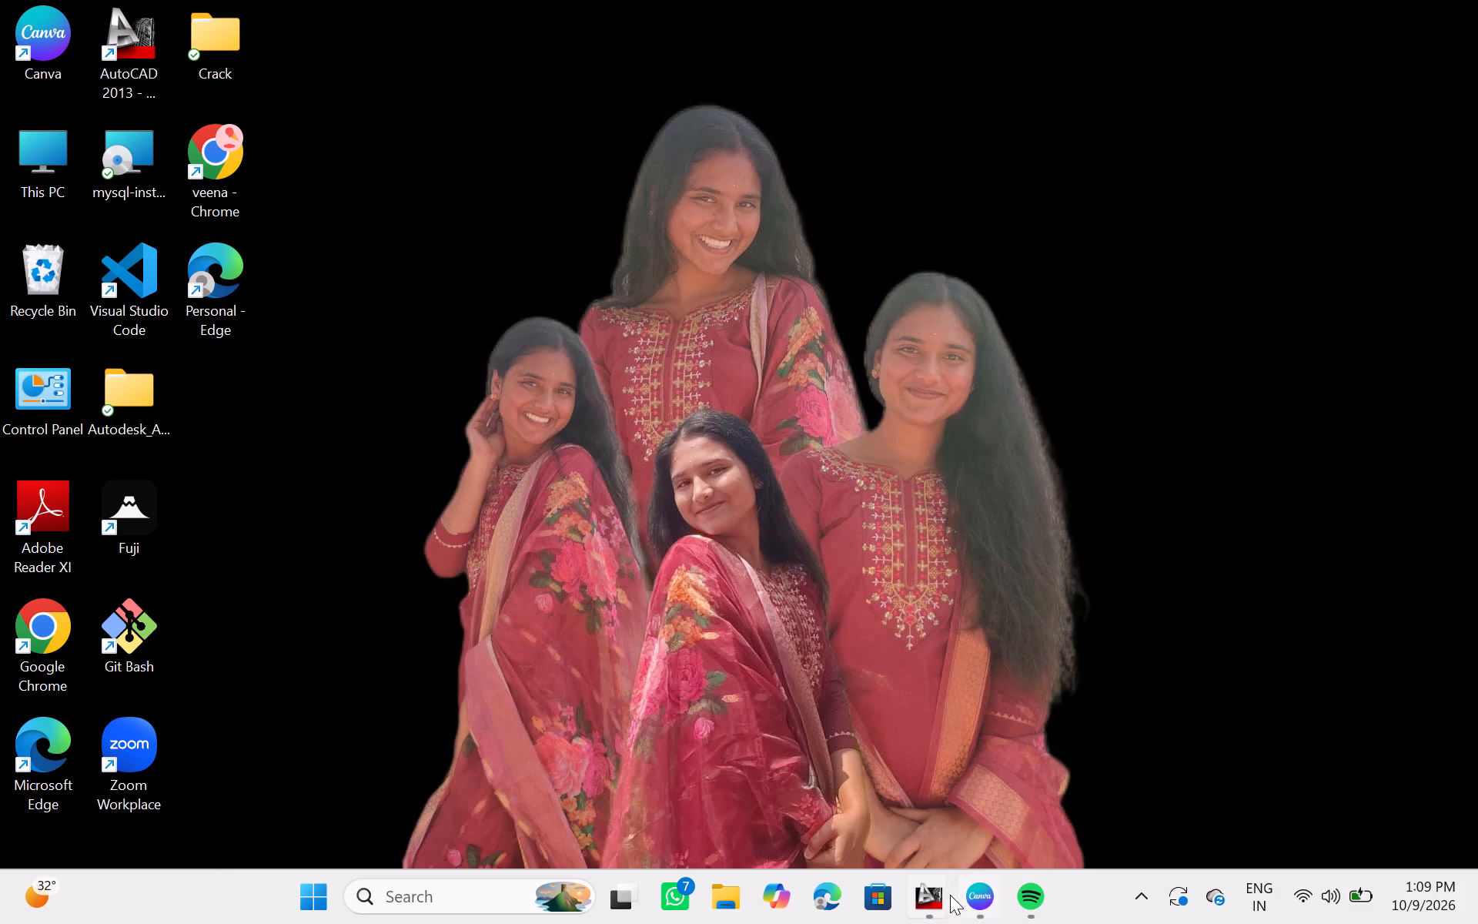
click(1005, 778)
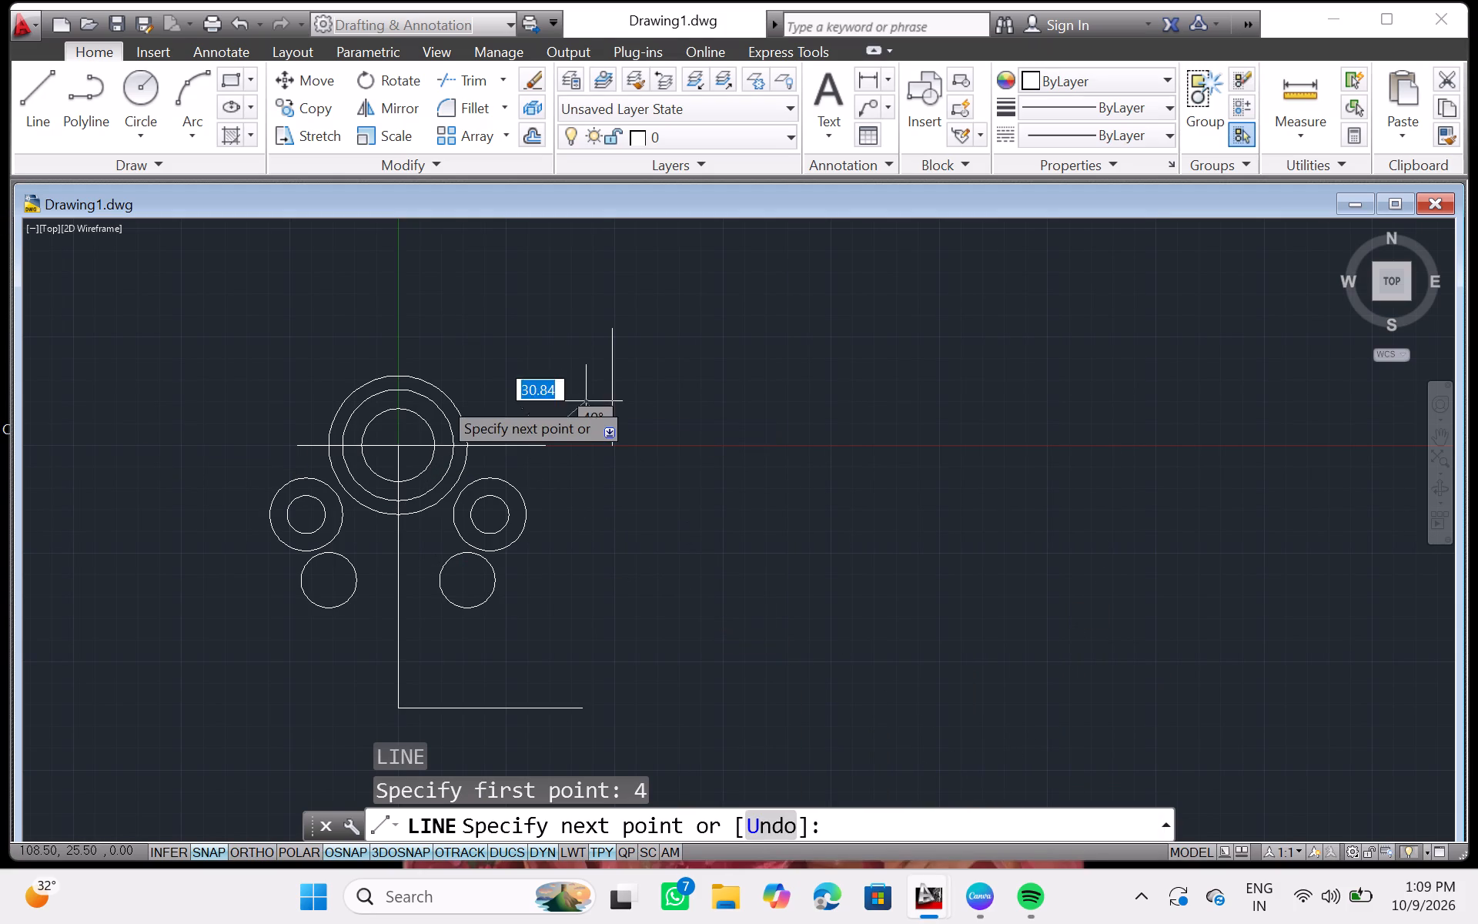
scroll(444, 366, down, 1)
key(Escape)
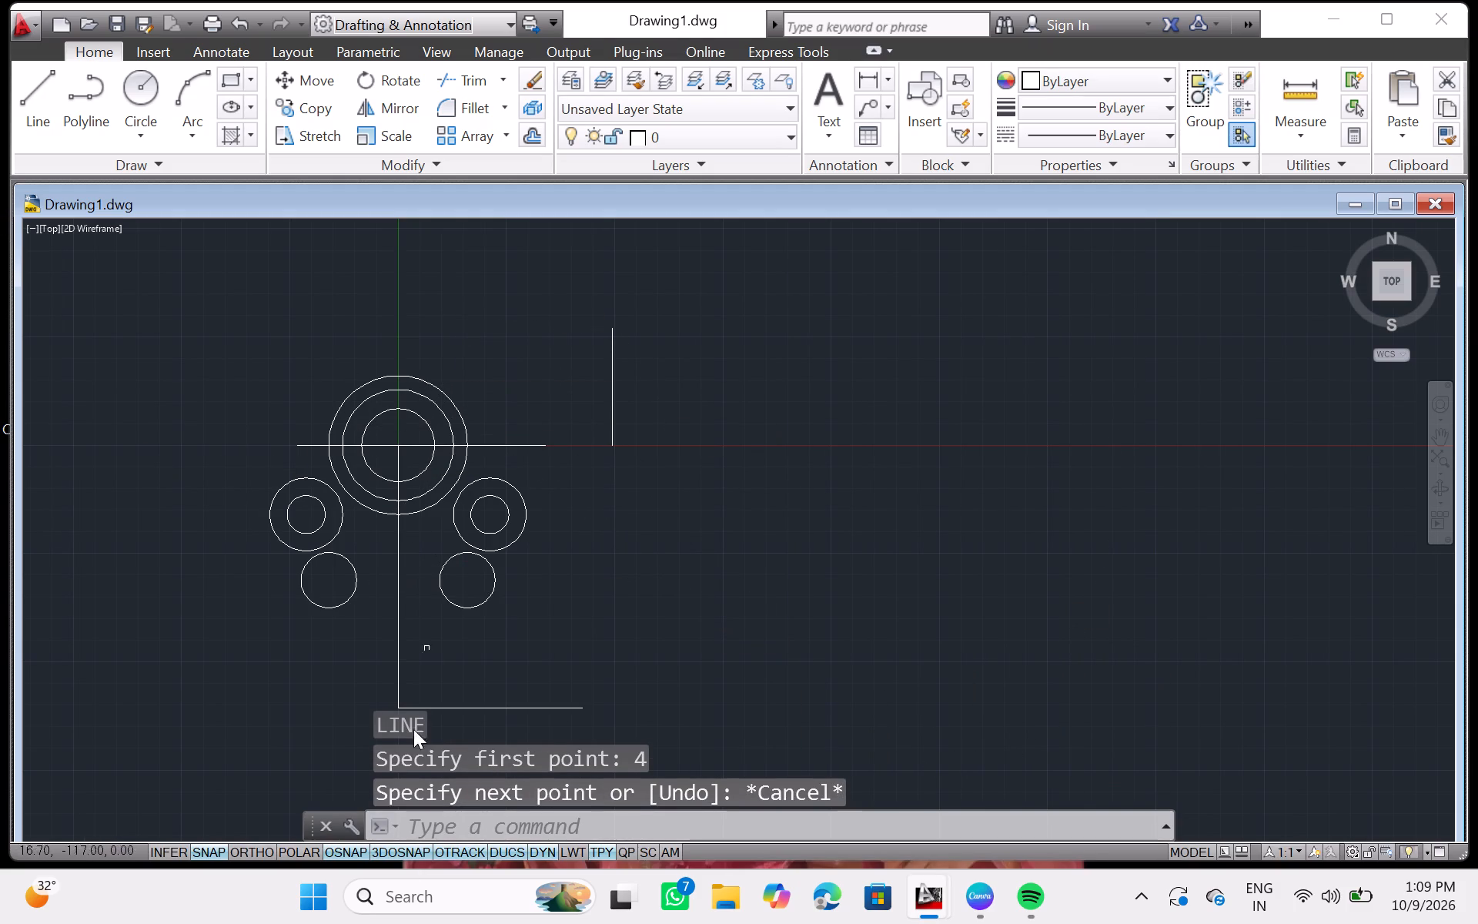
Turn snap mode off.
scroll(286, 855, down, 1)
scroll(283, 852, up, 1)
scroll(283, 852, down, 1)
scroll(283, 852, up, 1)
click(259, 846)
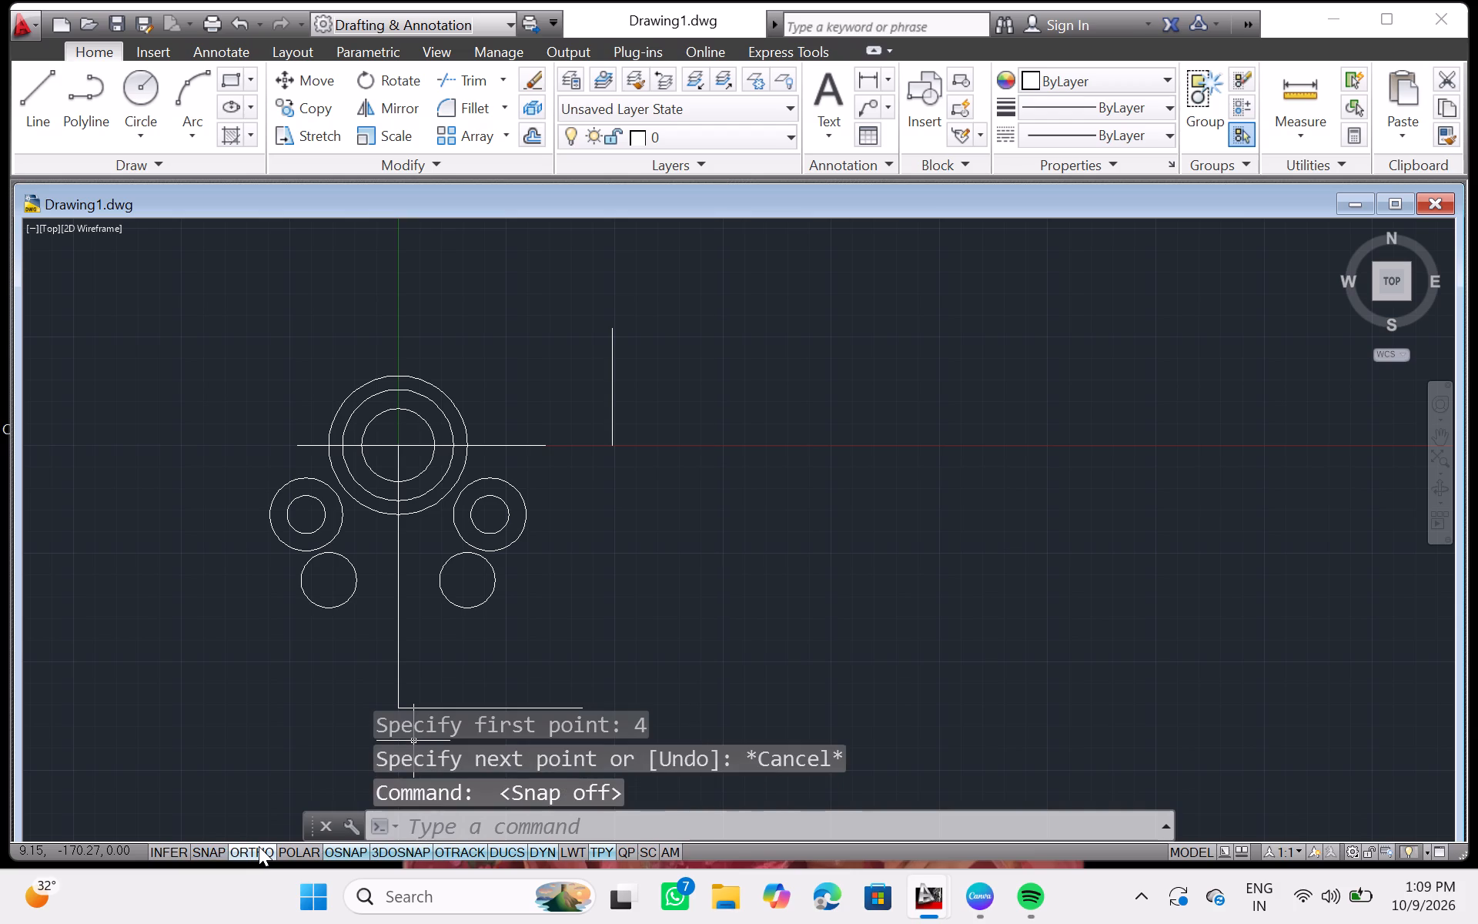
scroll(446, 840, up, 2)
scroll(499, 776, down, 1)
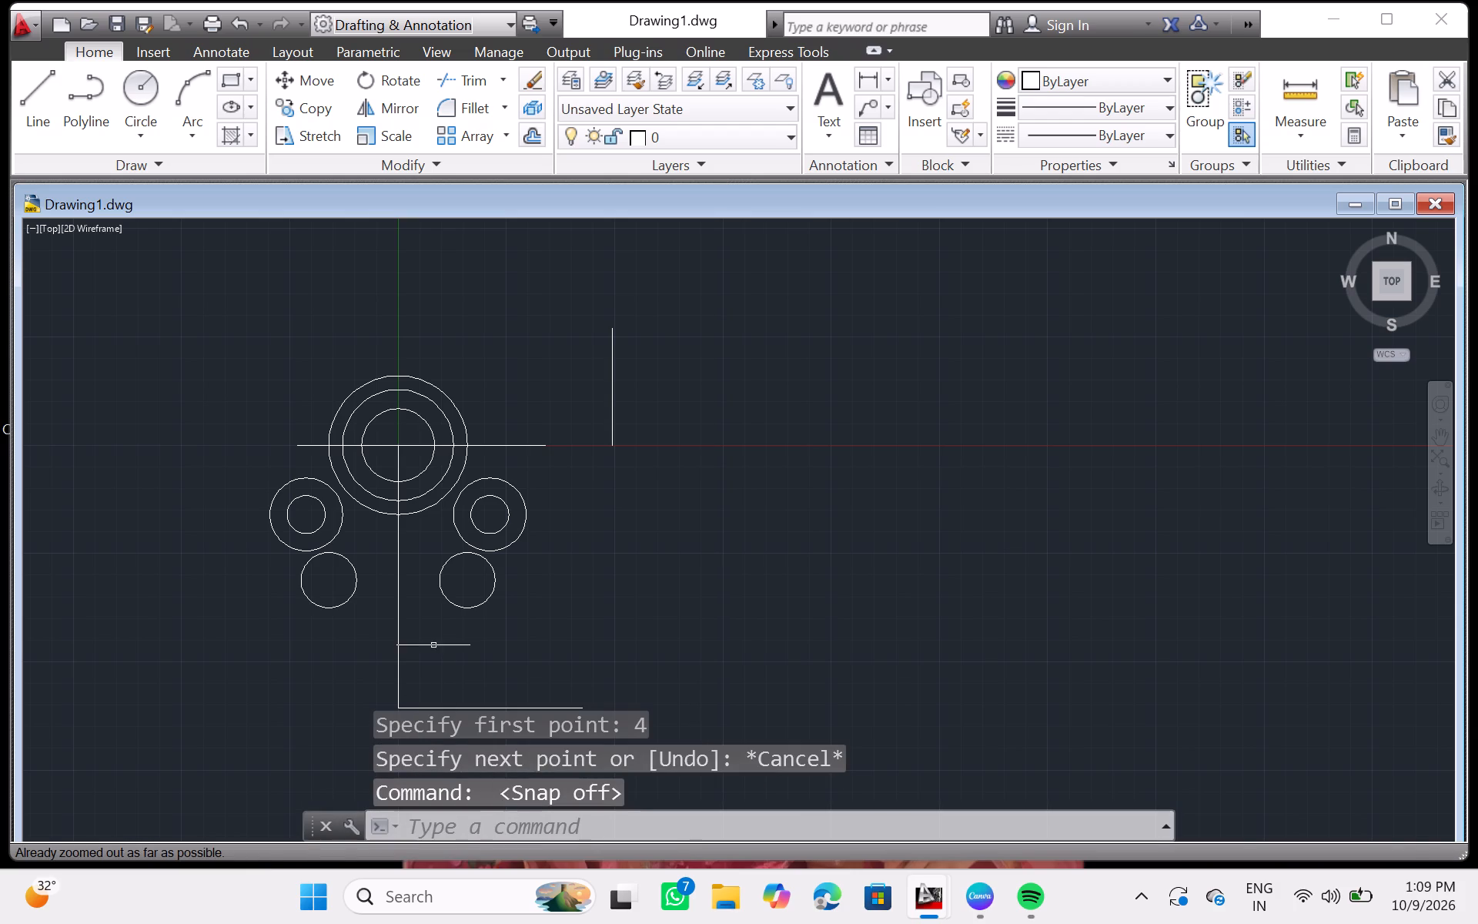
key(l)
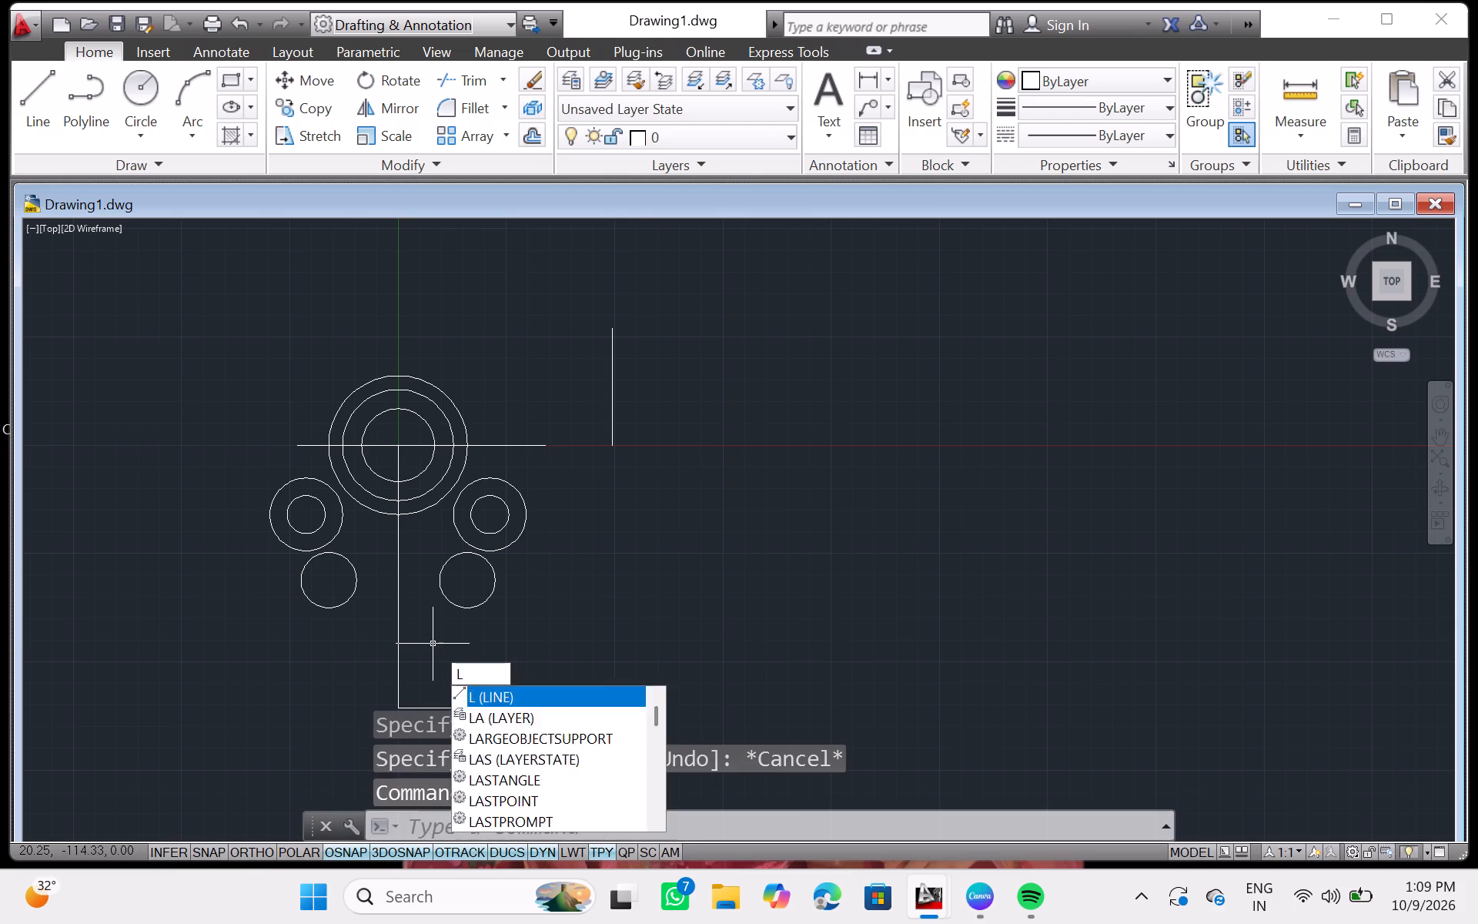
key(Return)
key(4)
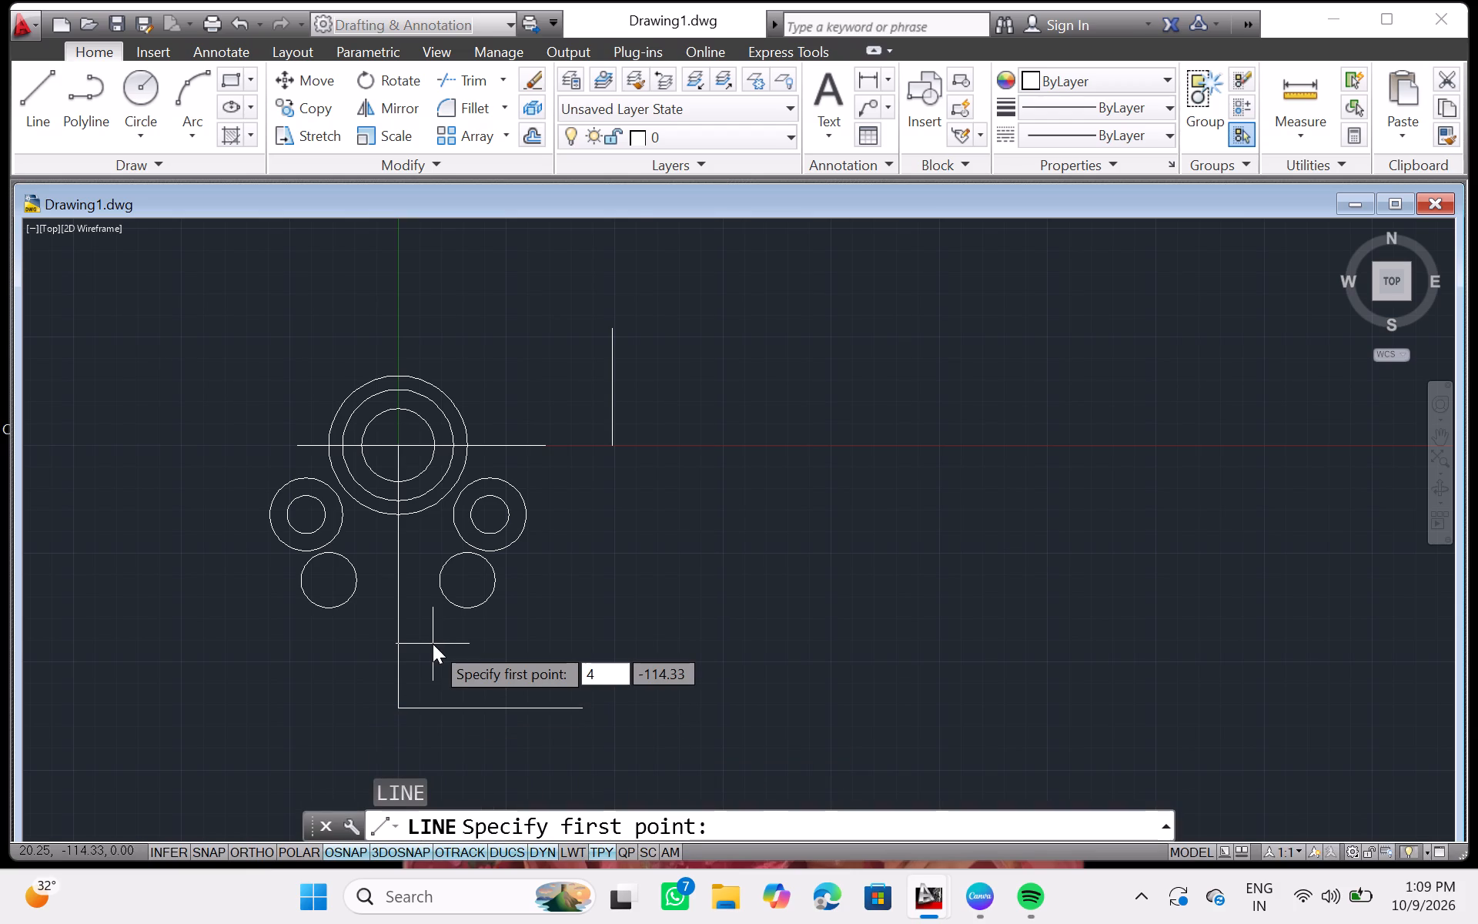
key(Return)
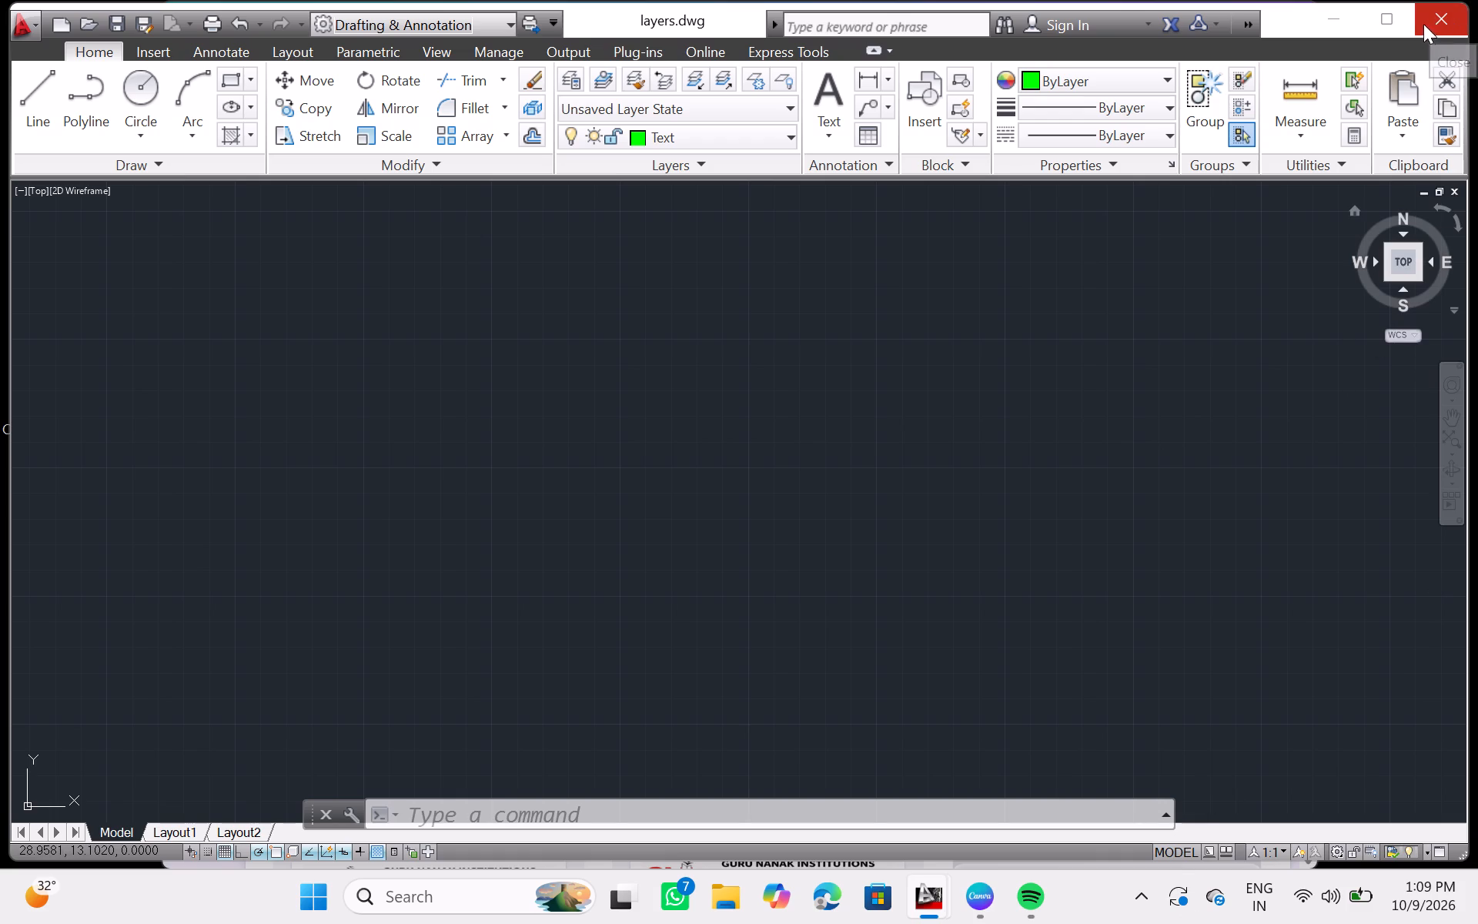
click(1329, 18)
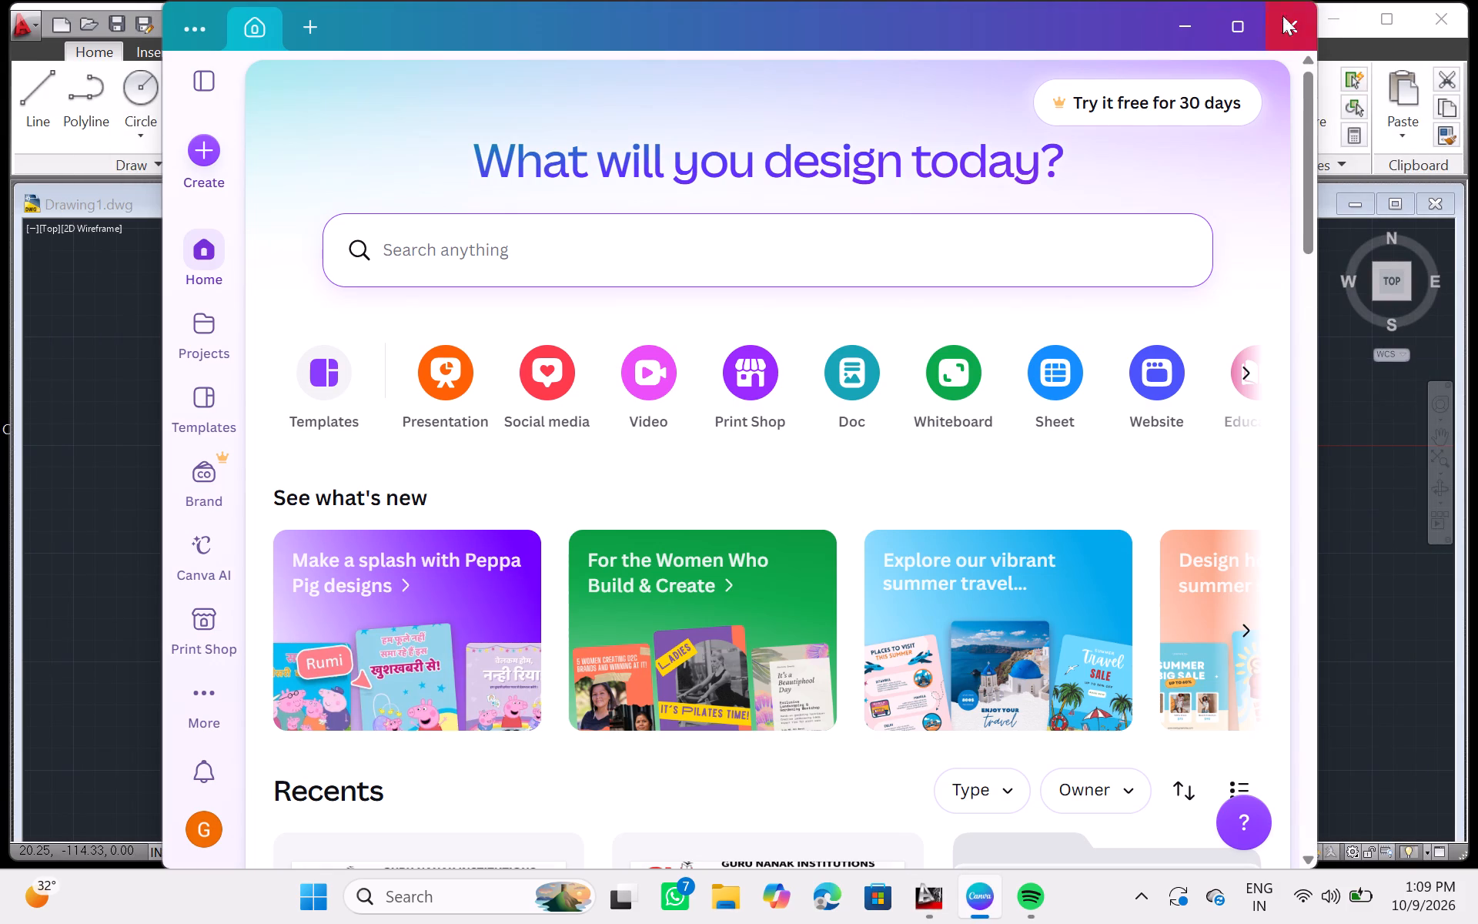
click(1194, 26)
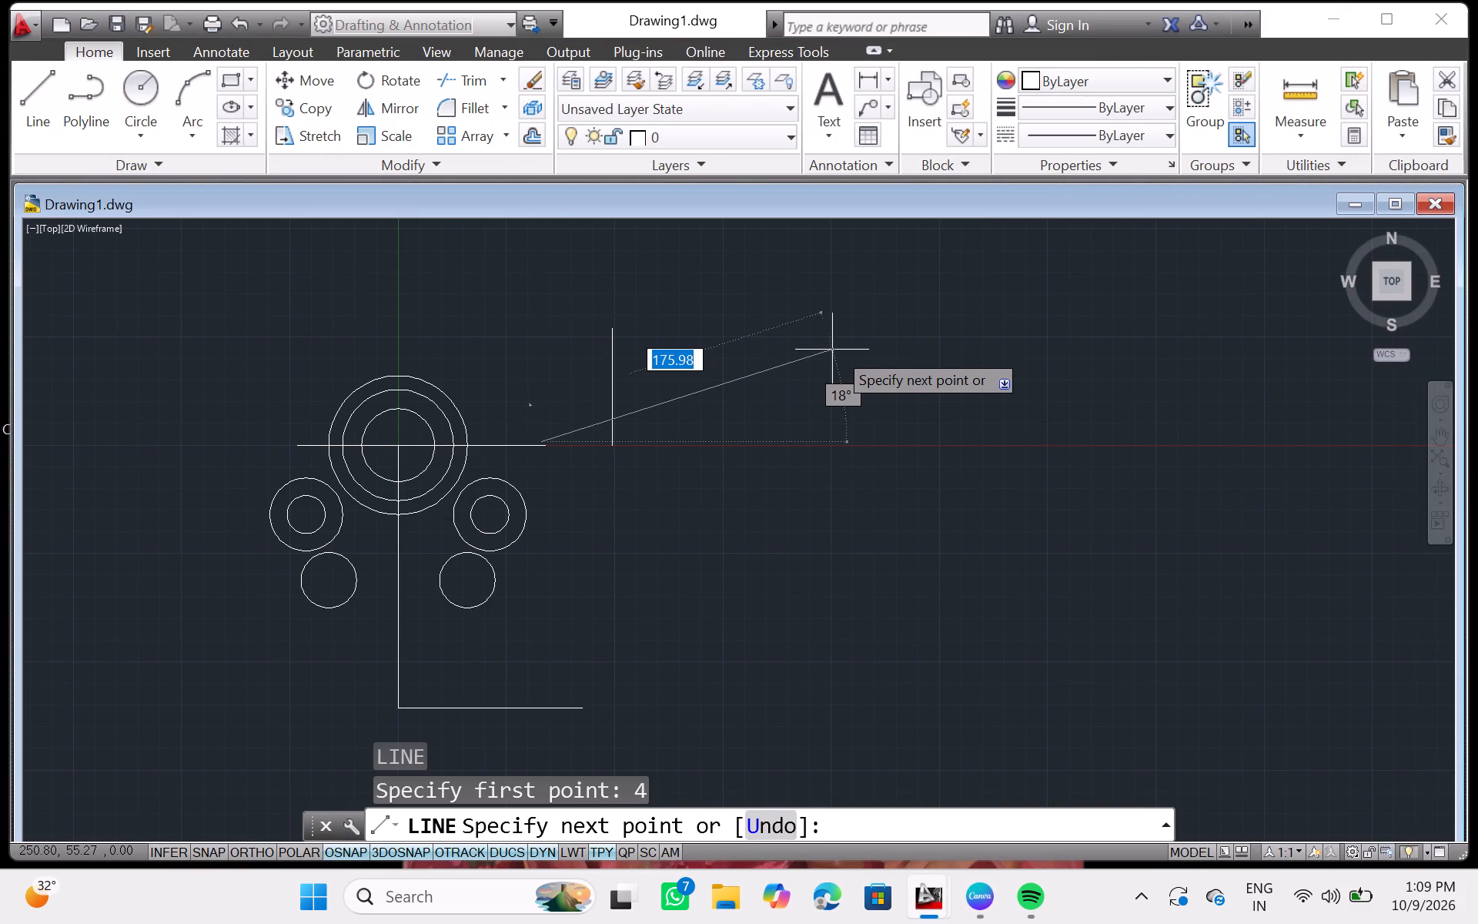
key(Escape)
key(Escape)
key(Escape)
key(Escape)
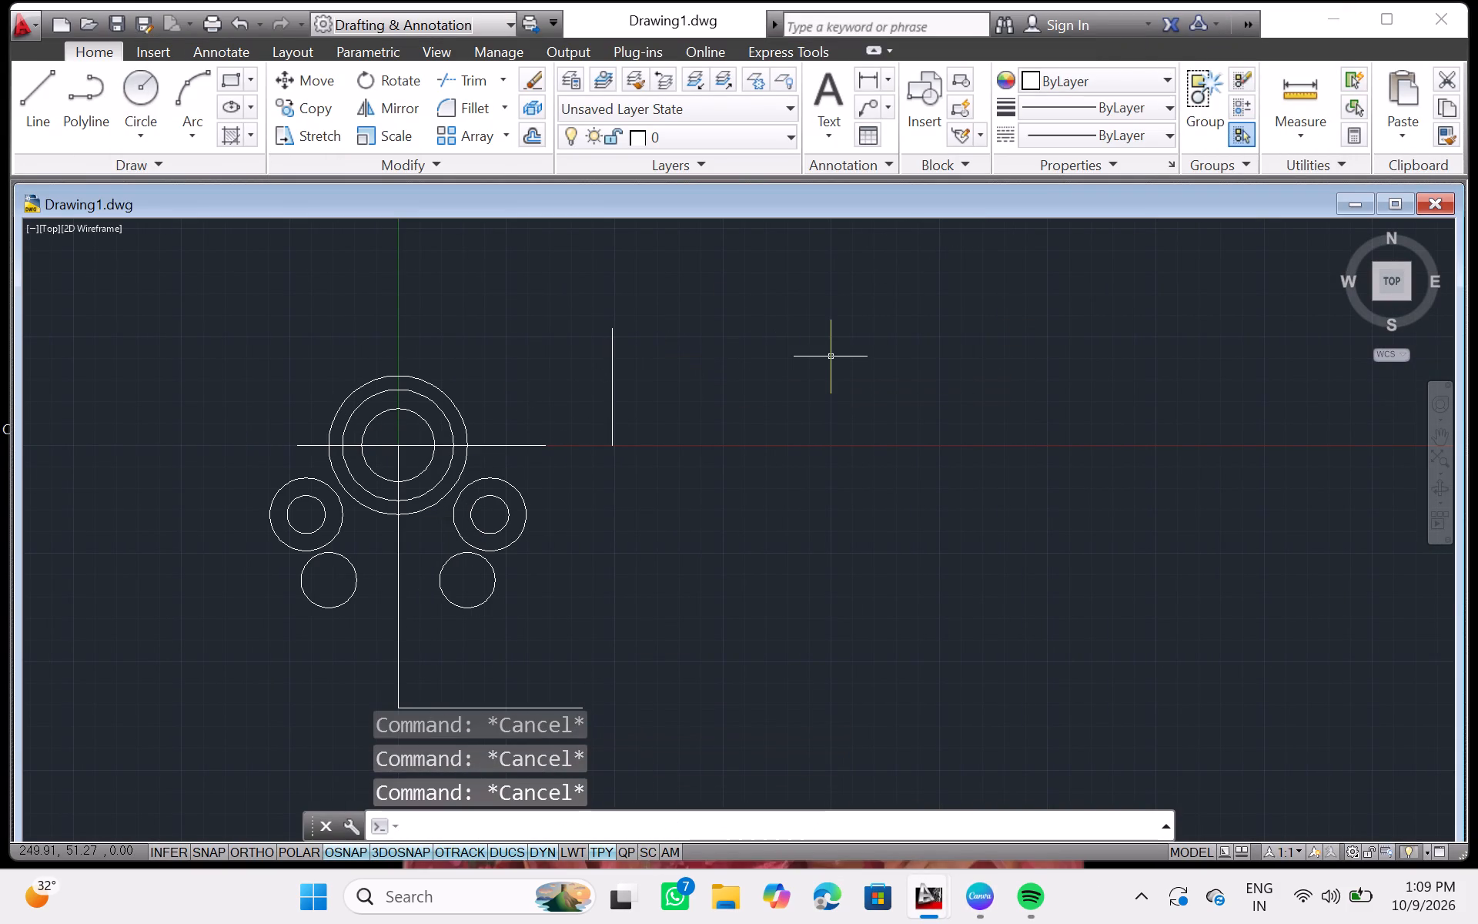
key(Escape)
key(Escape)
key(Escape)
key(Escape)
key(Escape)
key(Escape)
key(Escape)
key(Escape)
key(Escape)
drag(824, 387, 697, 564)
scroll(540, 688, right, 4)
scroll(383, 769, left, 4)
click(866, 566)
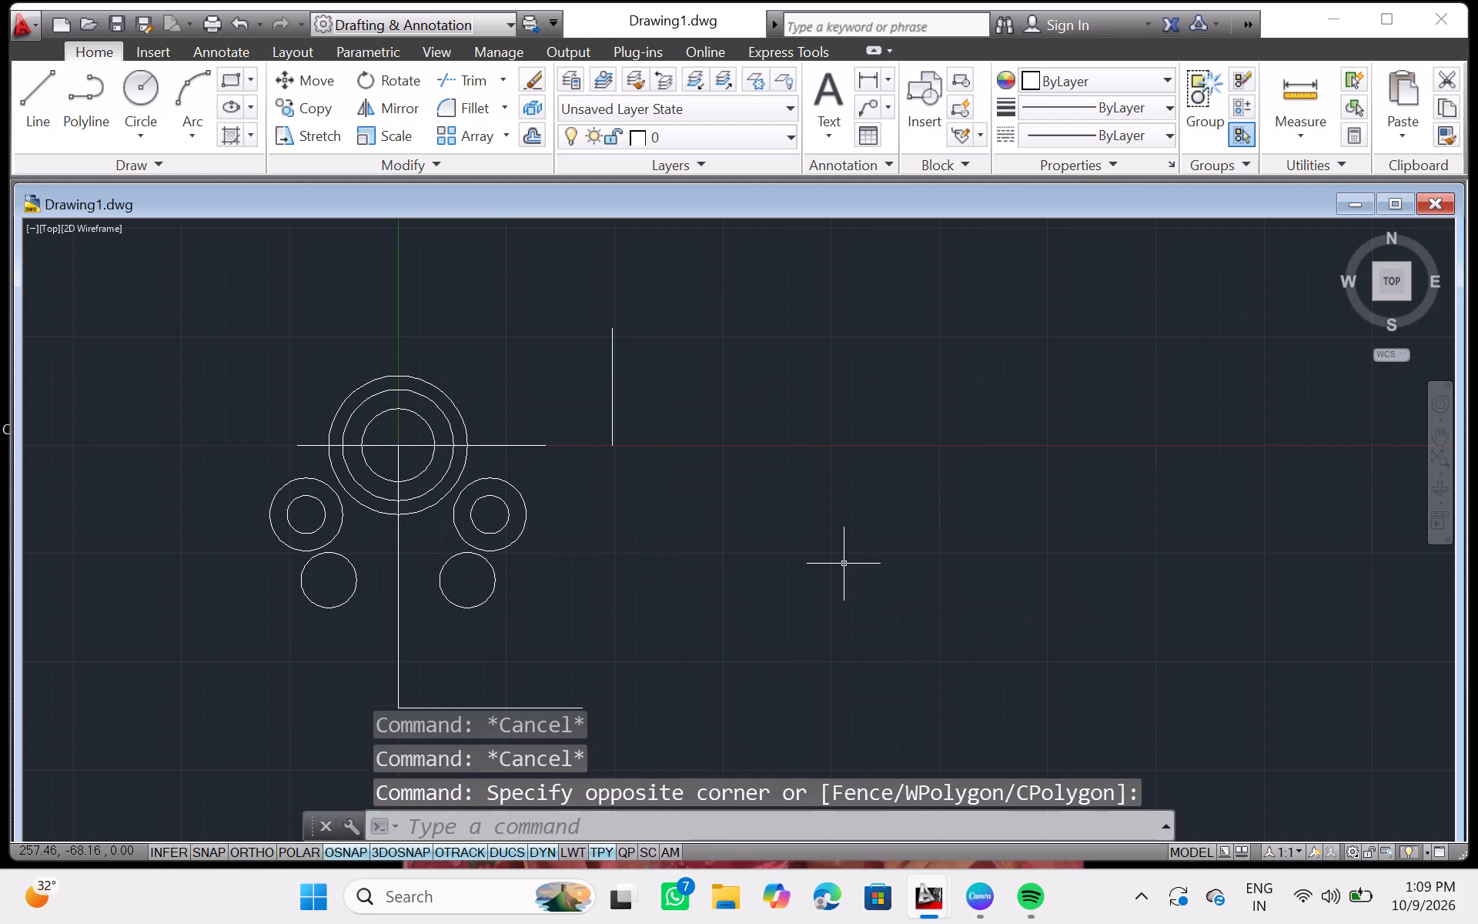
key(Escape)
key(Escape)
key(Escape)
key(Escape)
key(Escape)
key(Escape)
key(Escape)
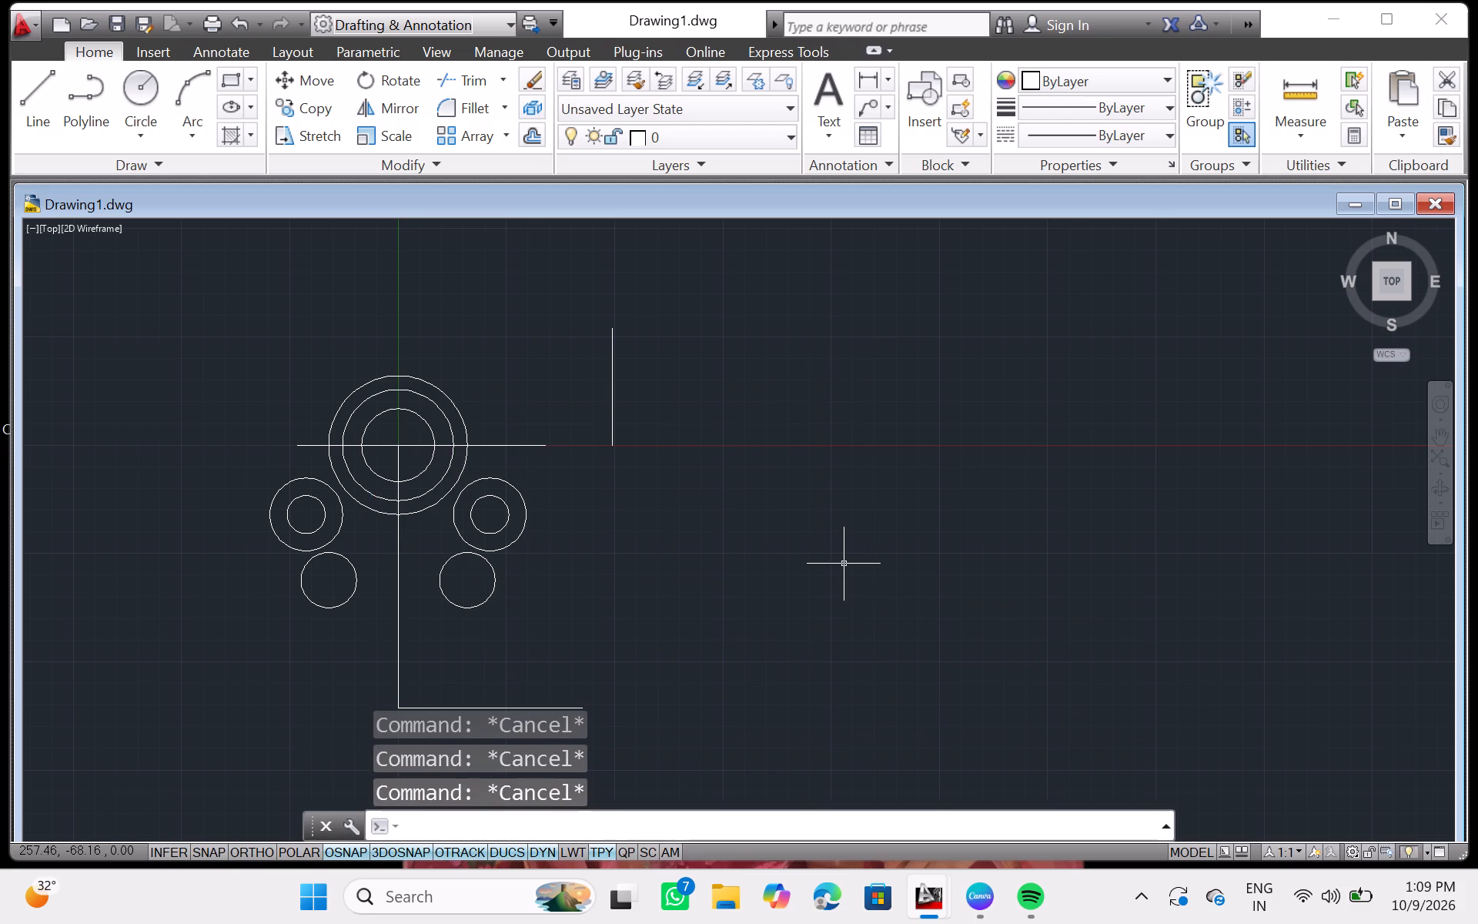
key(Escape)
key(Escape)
Turn on snap mode and ortho mode.
scroll(613, 745, right, 1)
scroll(593, 758, up, 2)
ctrl+scroll(254, 849, down, 1)
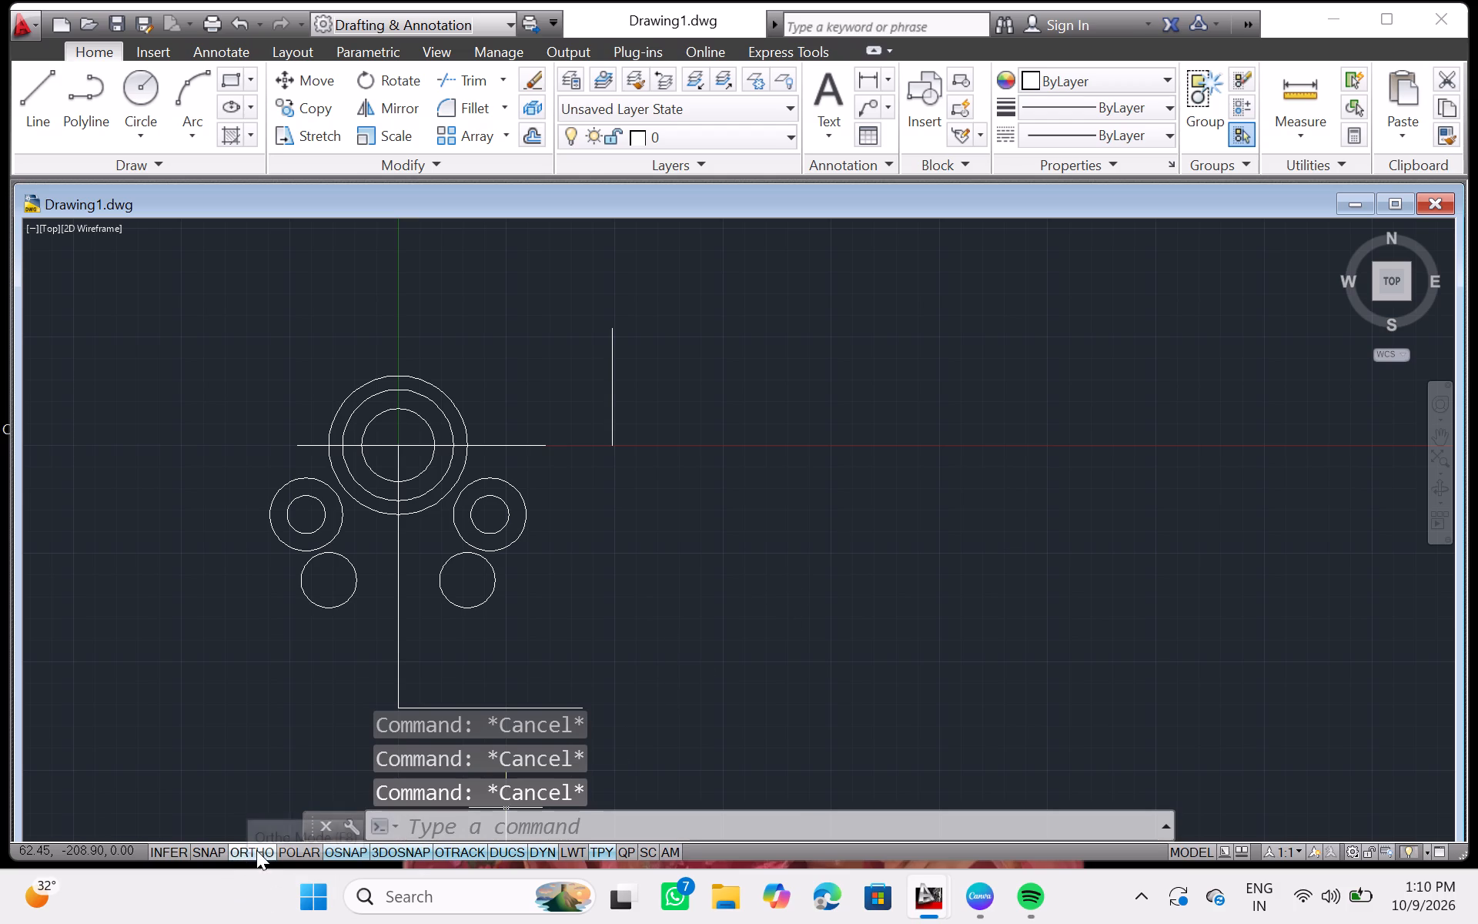
ctrl+scroll(256, 852, up, 1)
ctrl+click(252, 852)
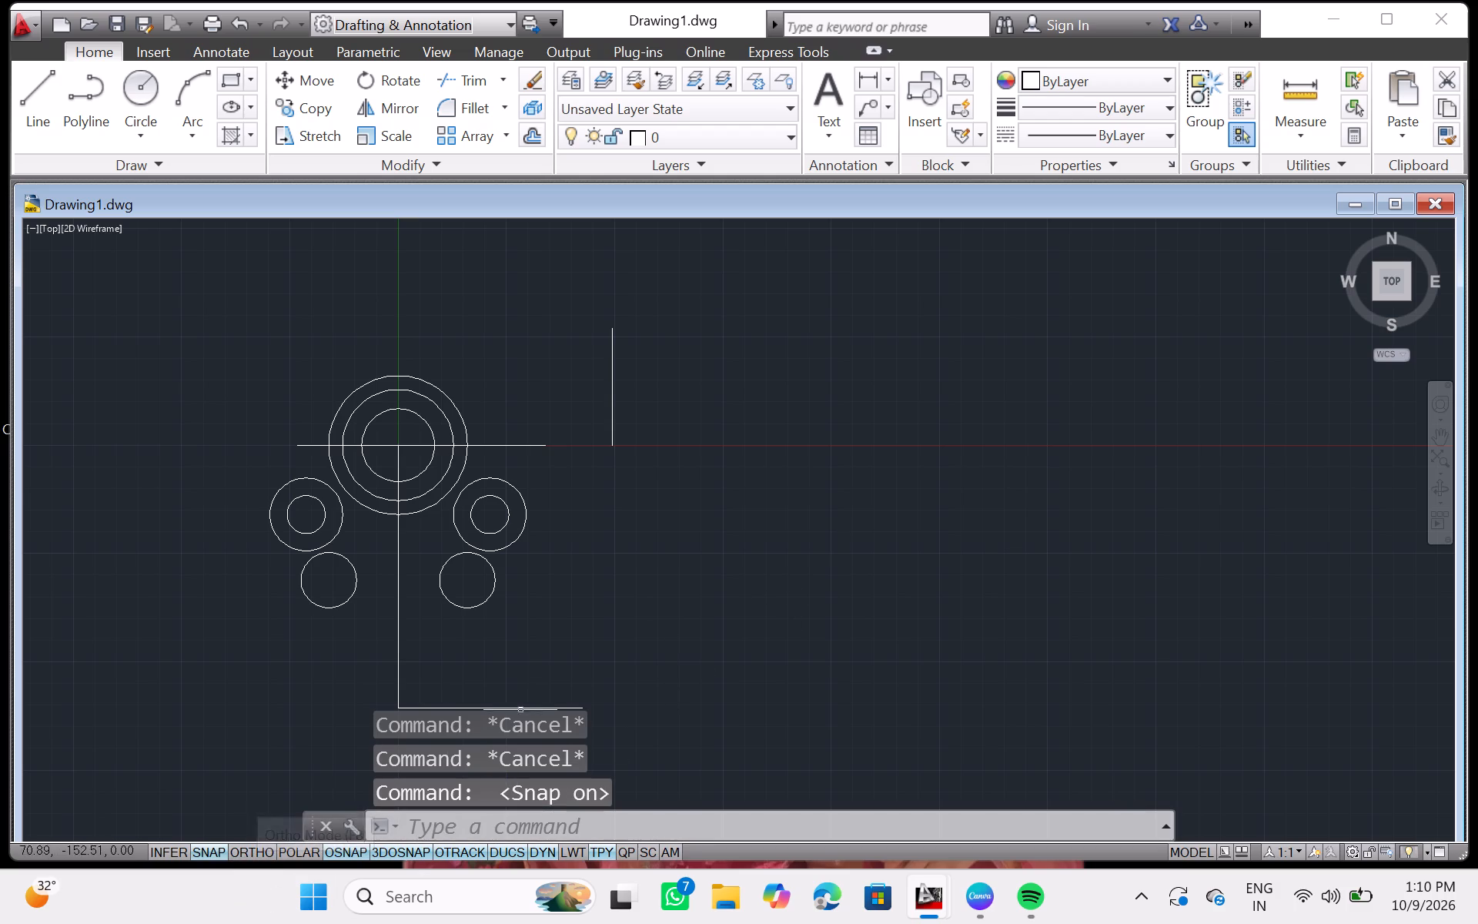
triple_click(239, 852)
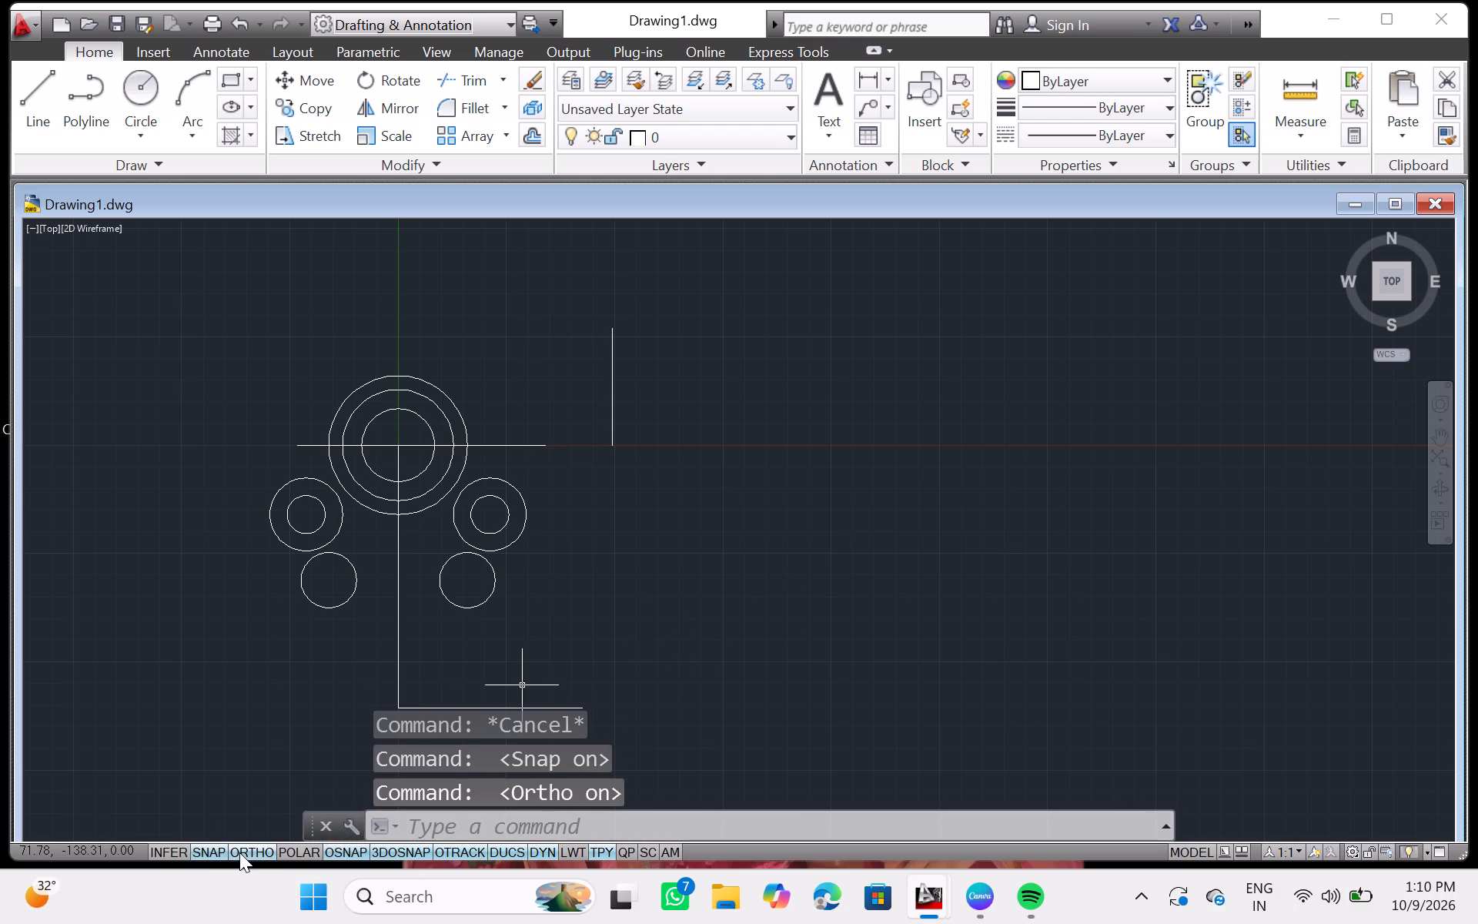
click(240, 852)
drag(240, 852, 234, 828)
scroll(242, 830, left, 1)
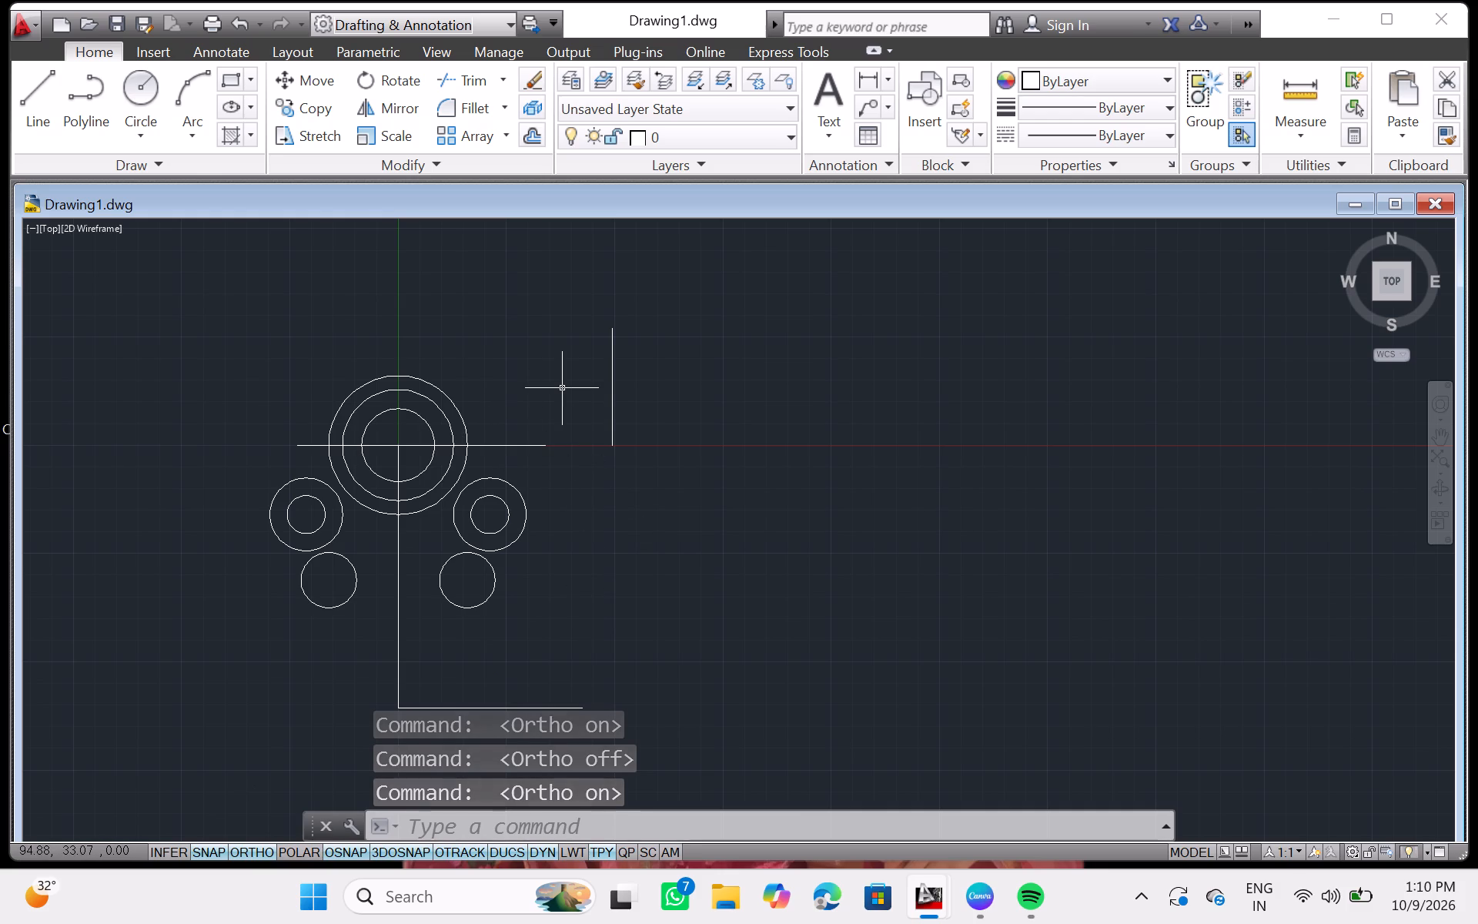
Draw connected lines with first point 4 to the inner circle's top, about 180 units horizontally to the right, and about 80 units down.
key(l)
key(Return)
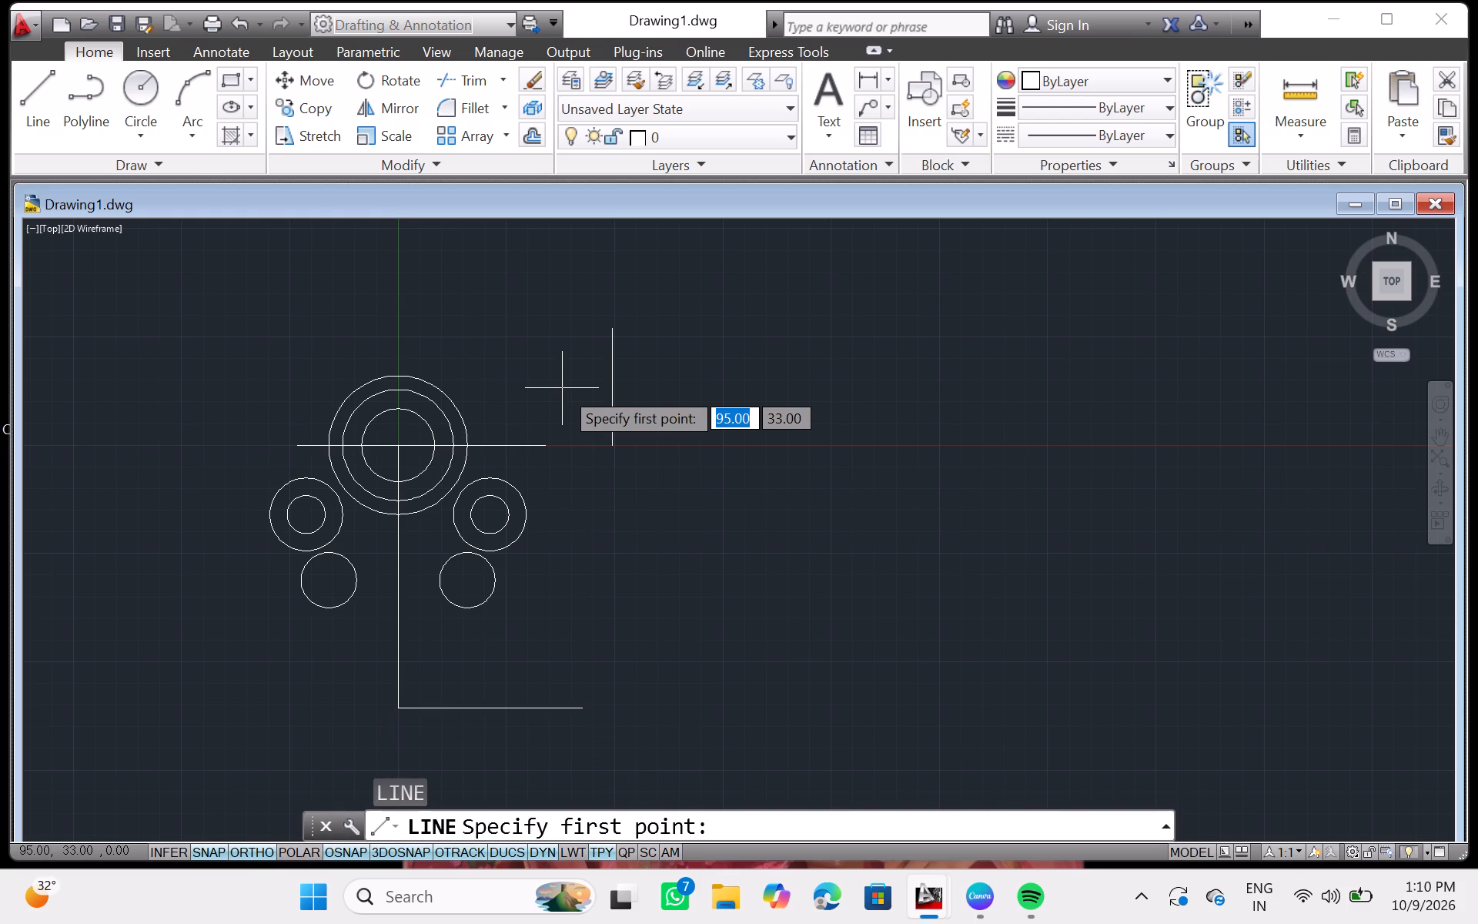
key(4)
key(Return)
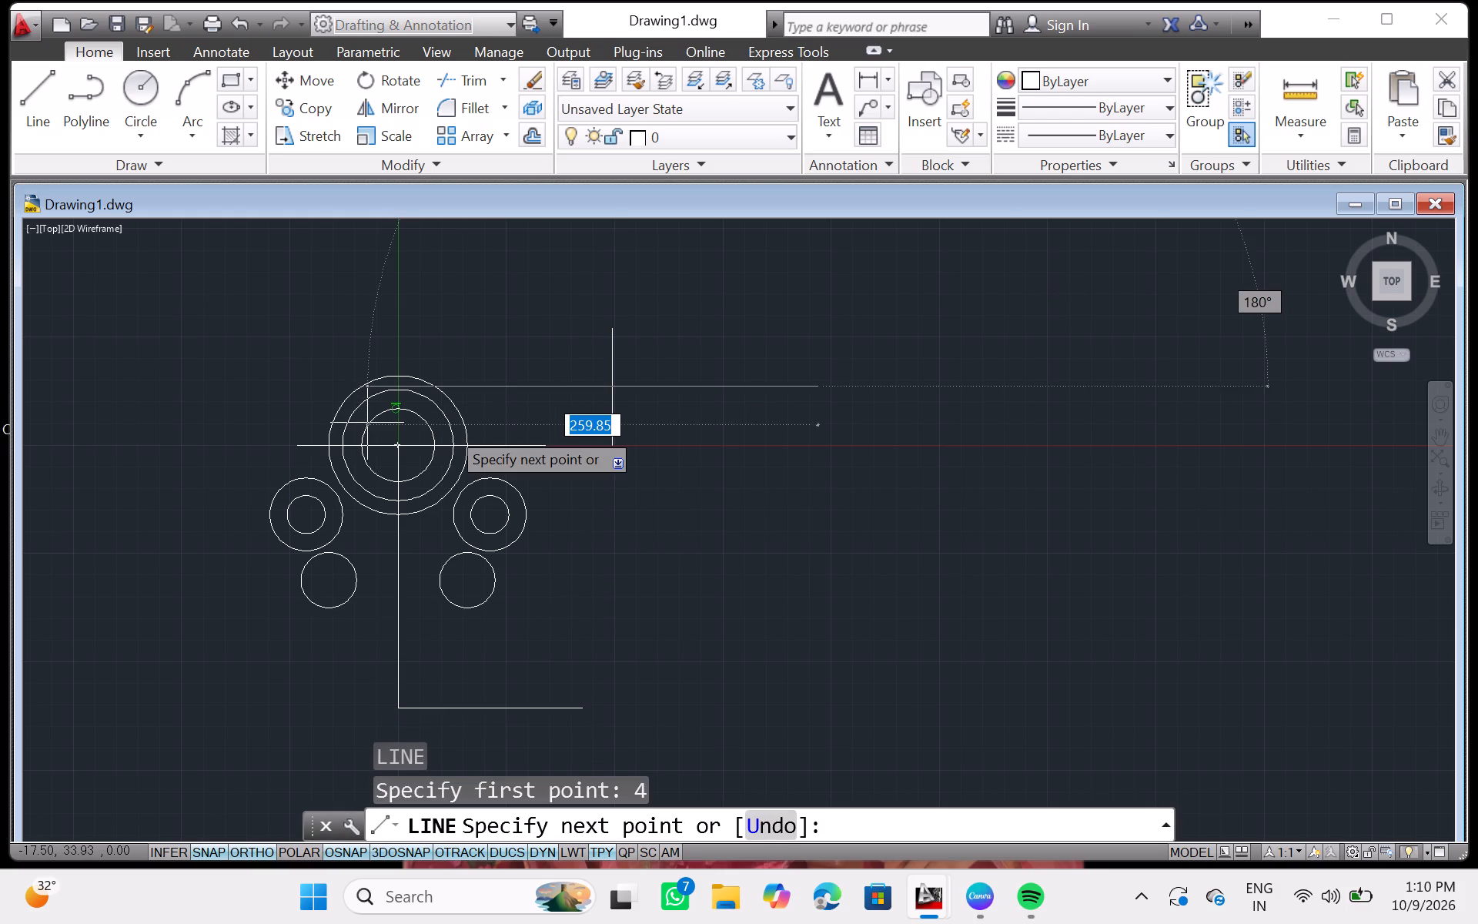
scroll(396, 364, up, 3)
scroll(288, 393, down, 1)
scroll(288, 393, up, 1)
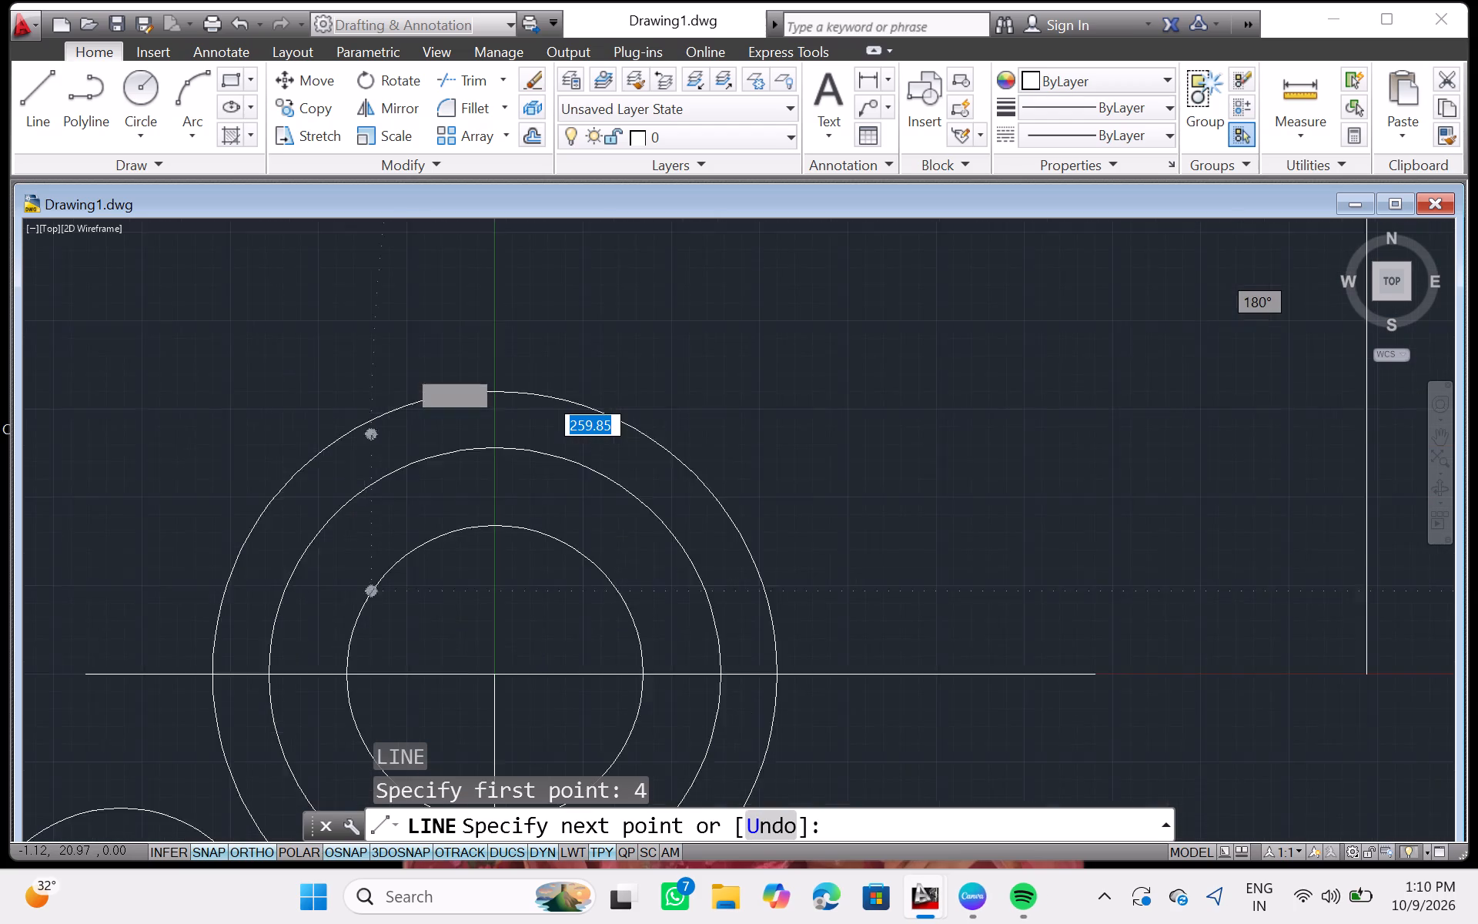
scroll(207, 316, down, 9)
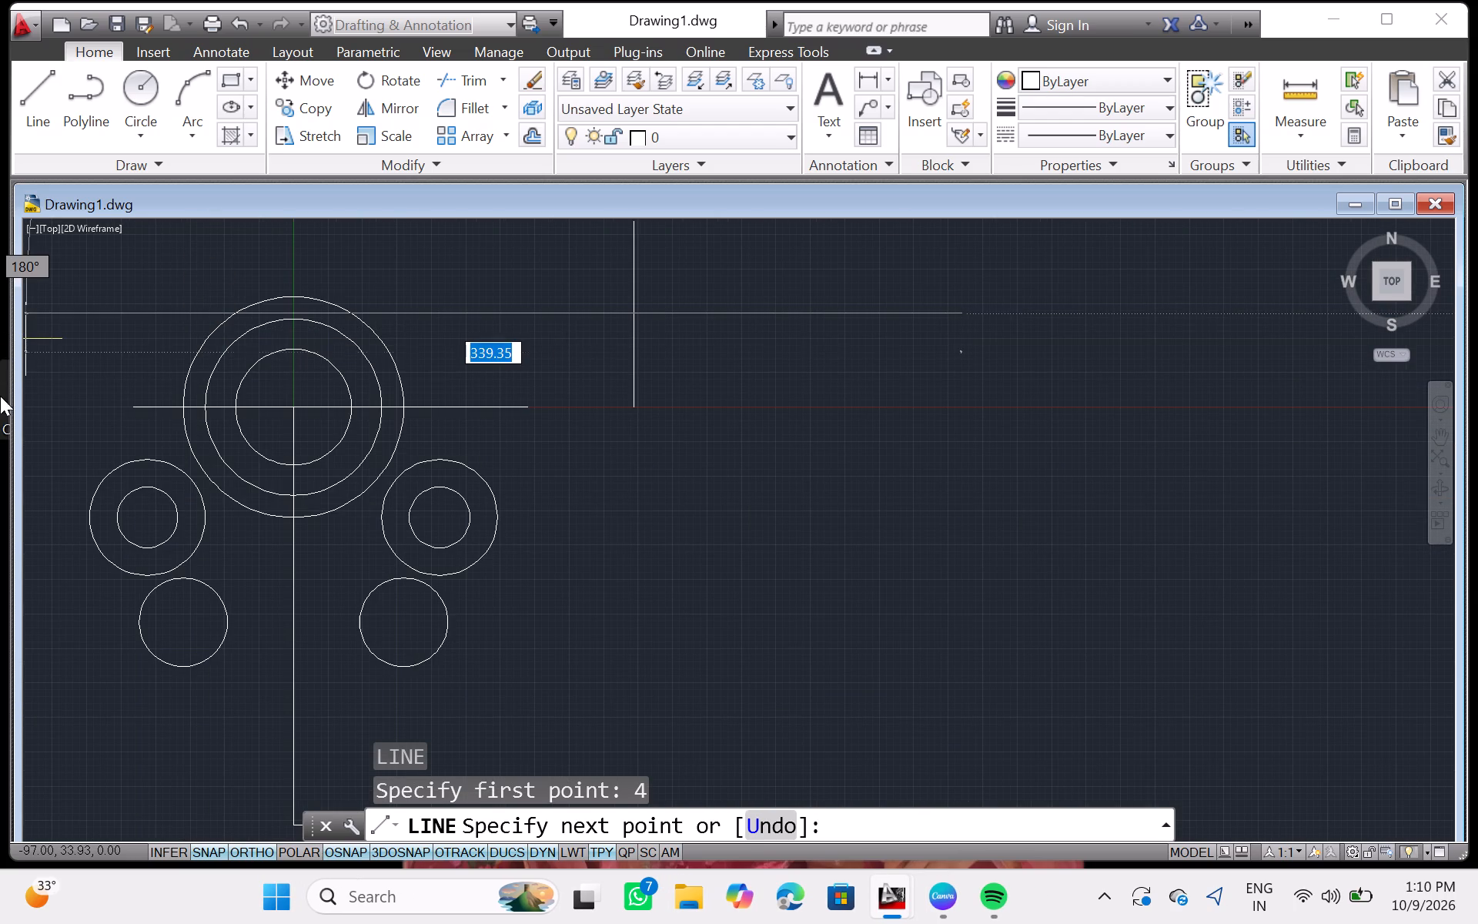
drag(302, 360, 350, 375)
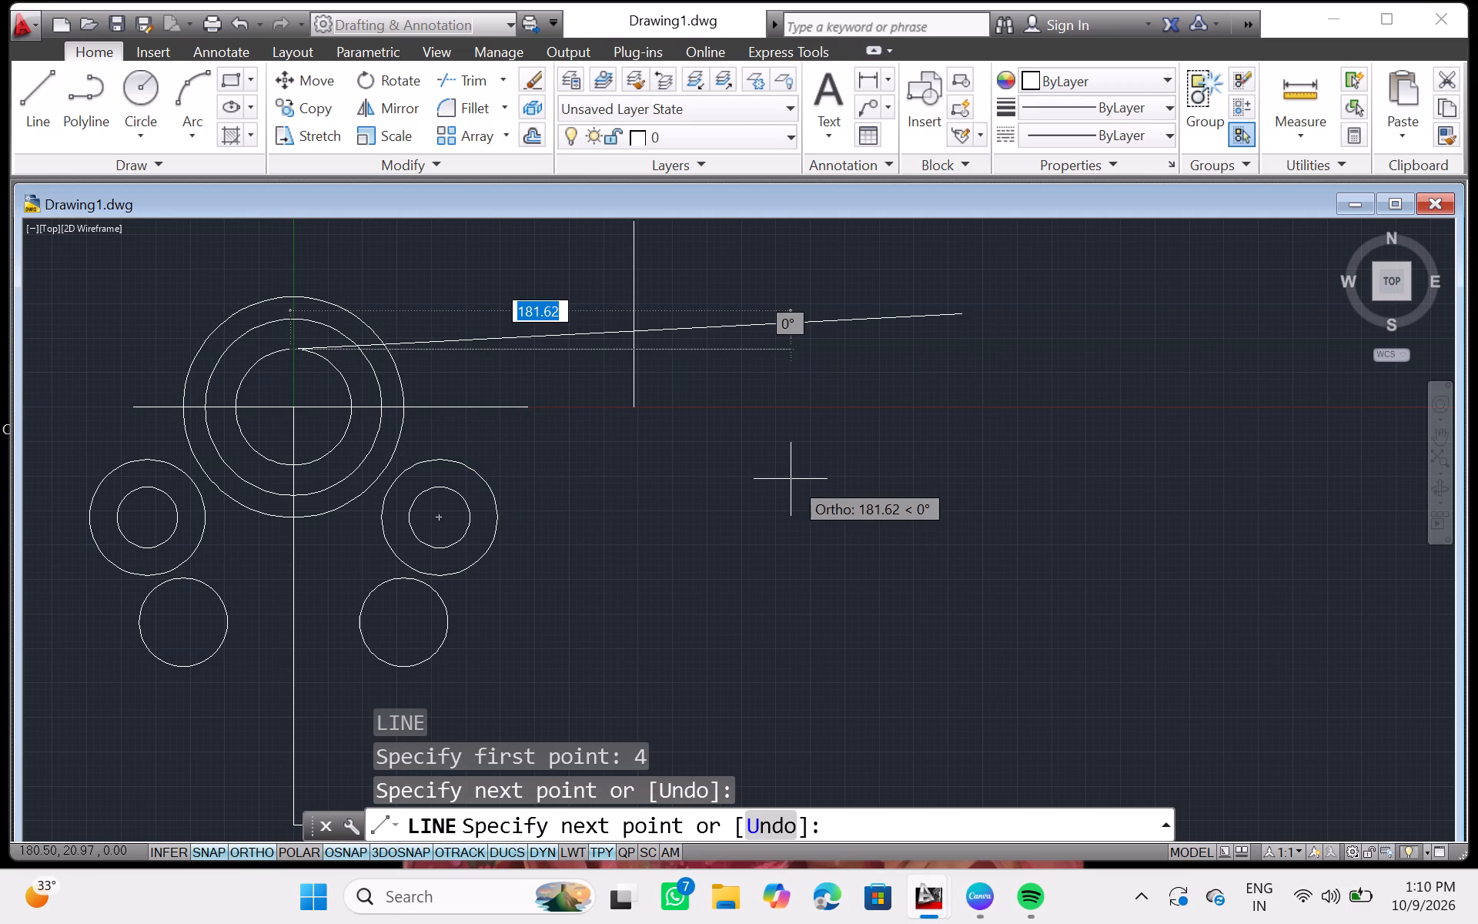
triple_click(787, 572)
triple_click(787, 572)
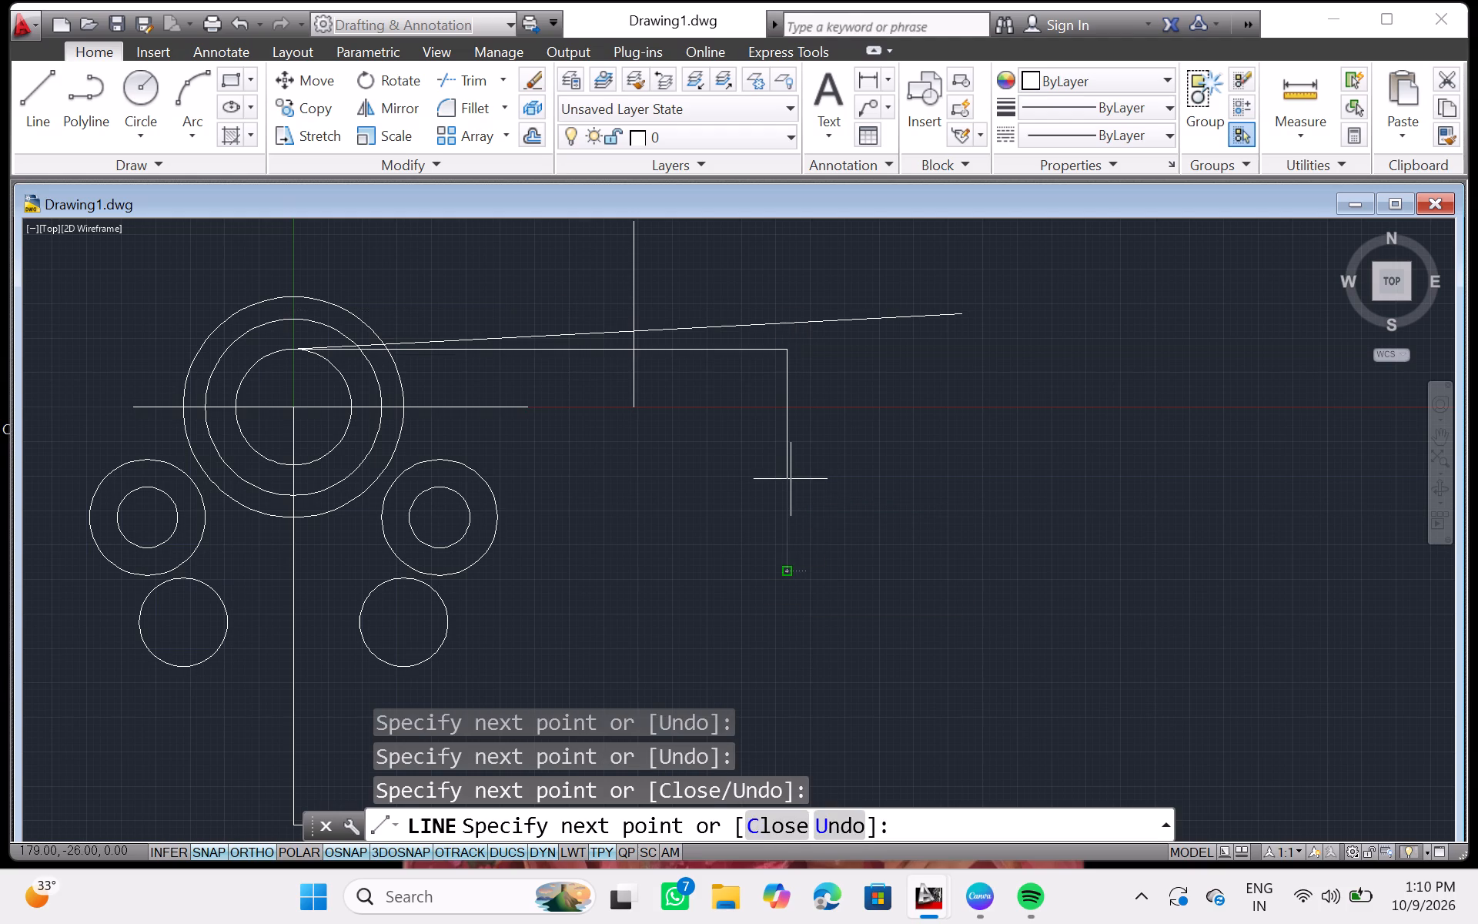
click(787, 572)
double_click(787, 572)
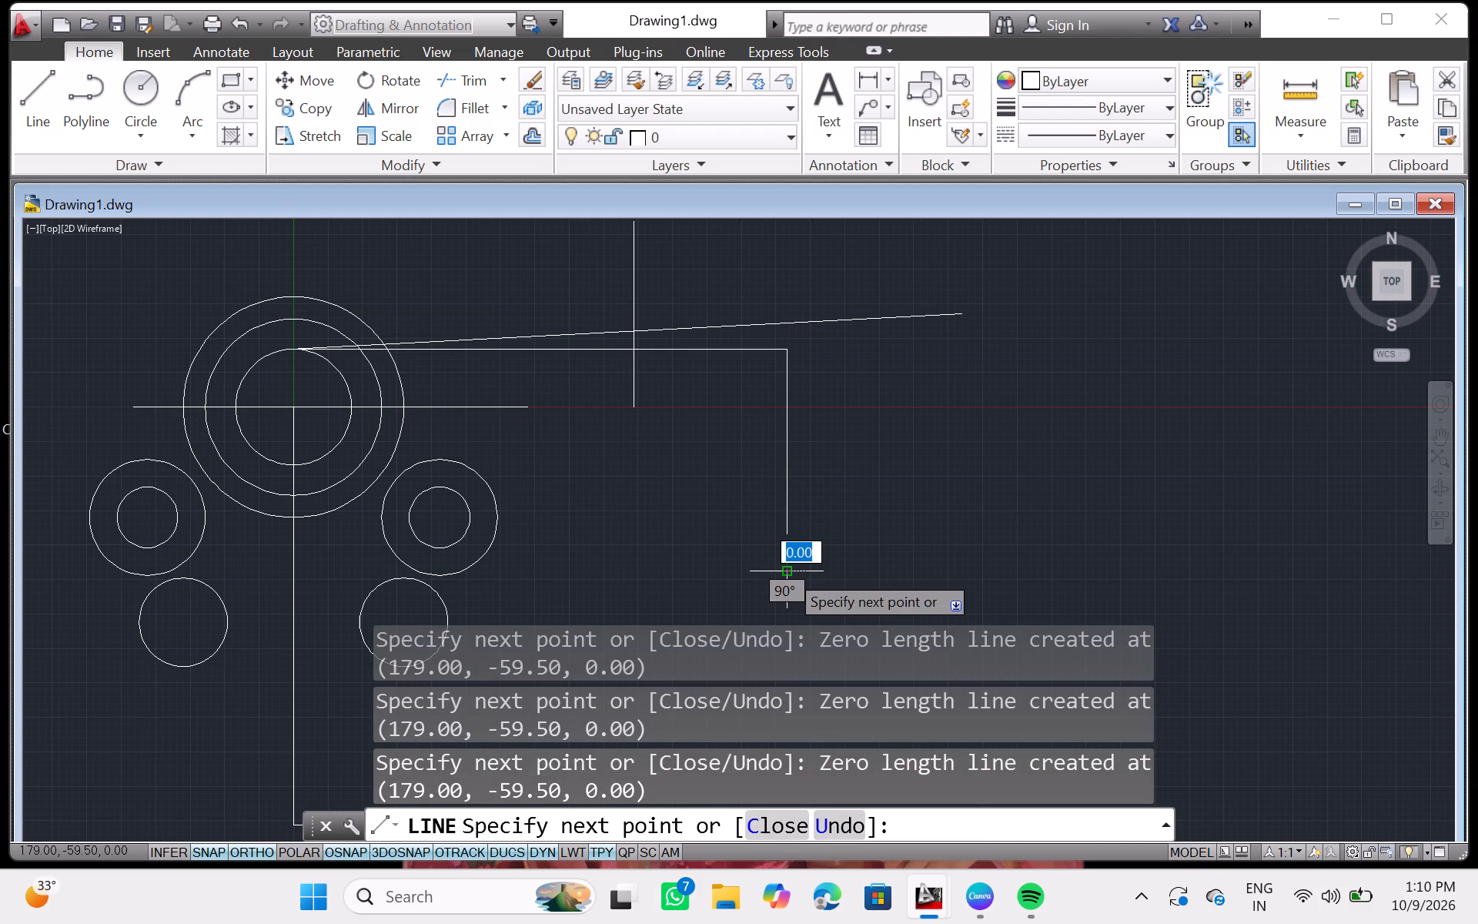
triple_click(787, 571)
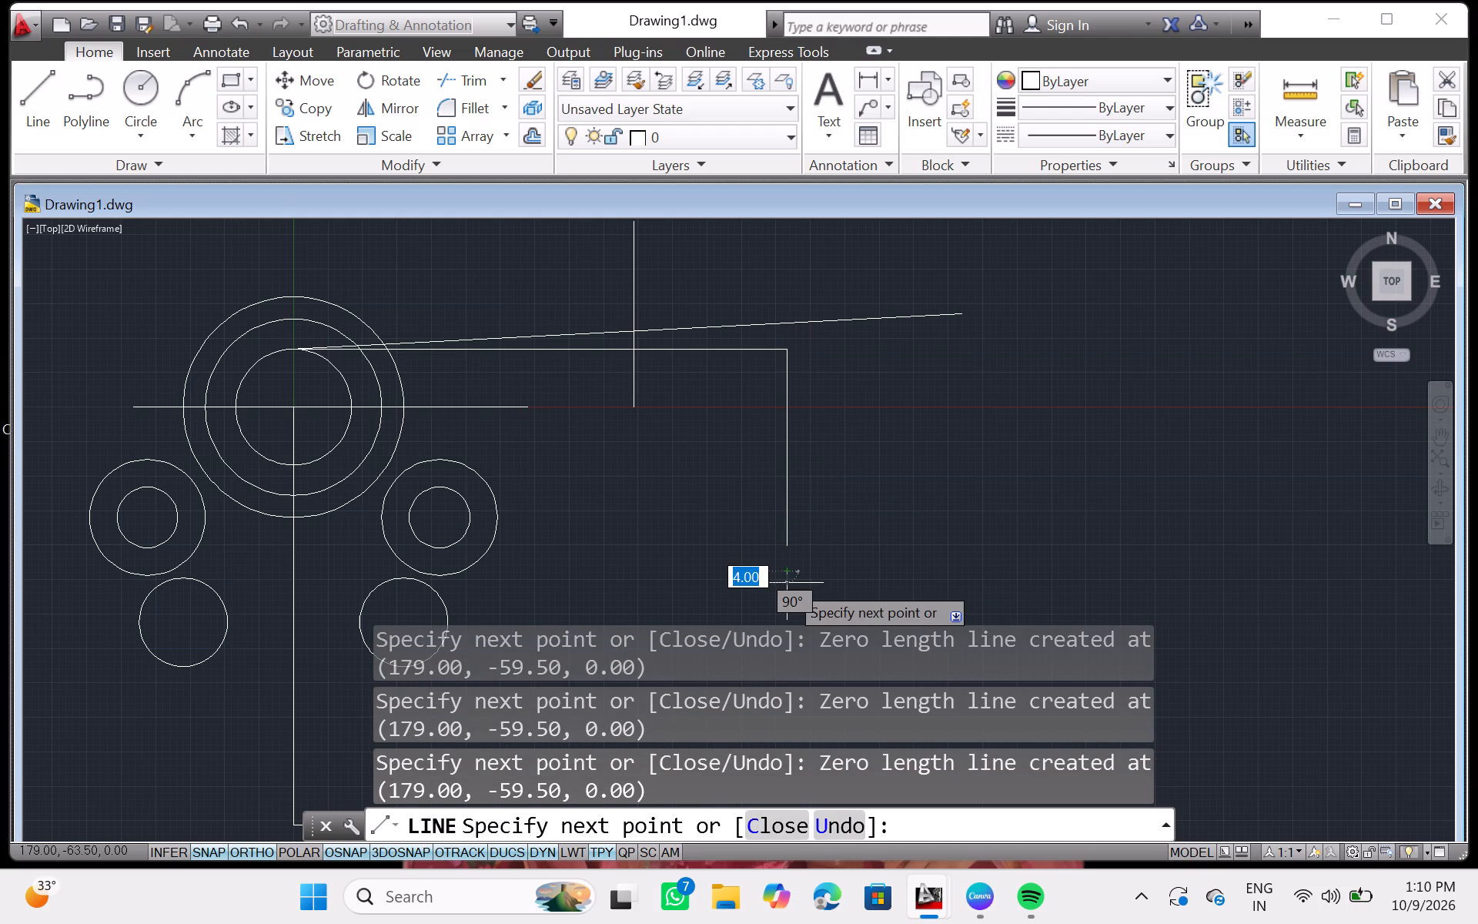
key(Return)
Erase the slanted line that runs from the top of the inner circle past the free-standing vertical line.
scroll(788, 582, down, 2)
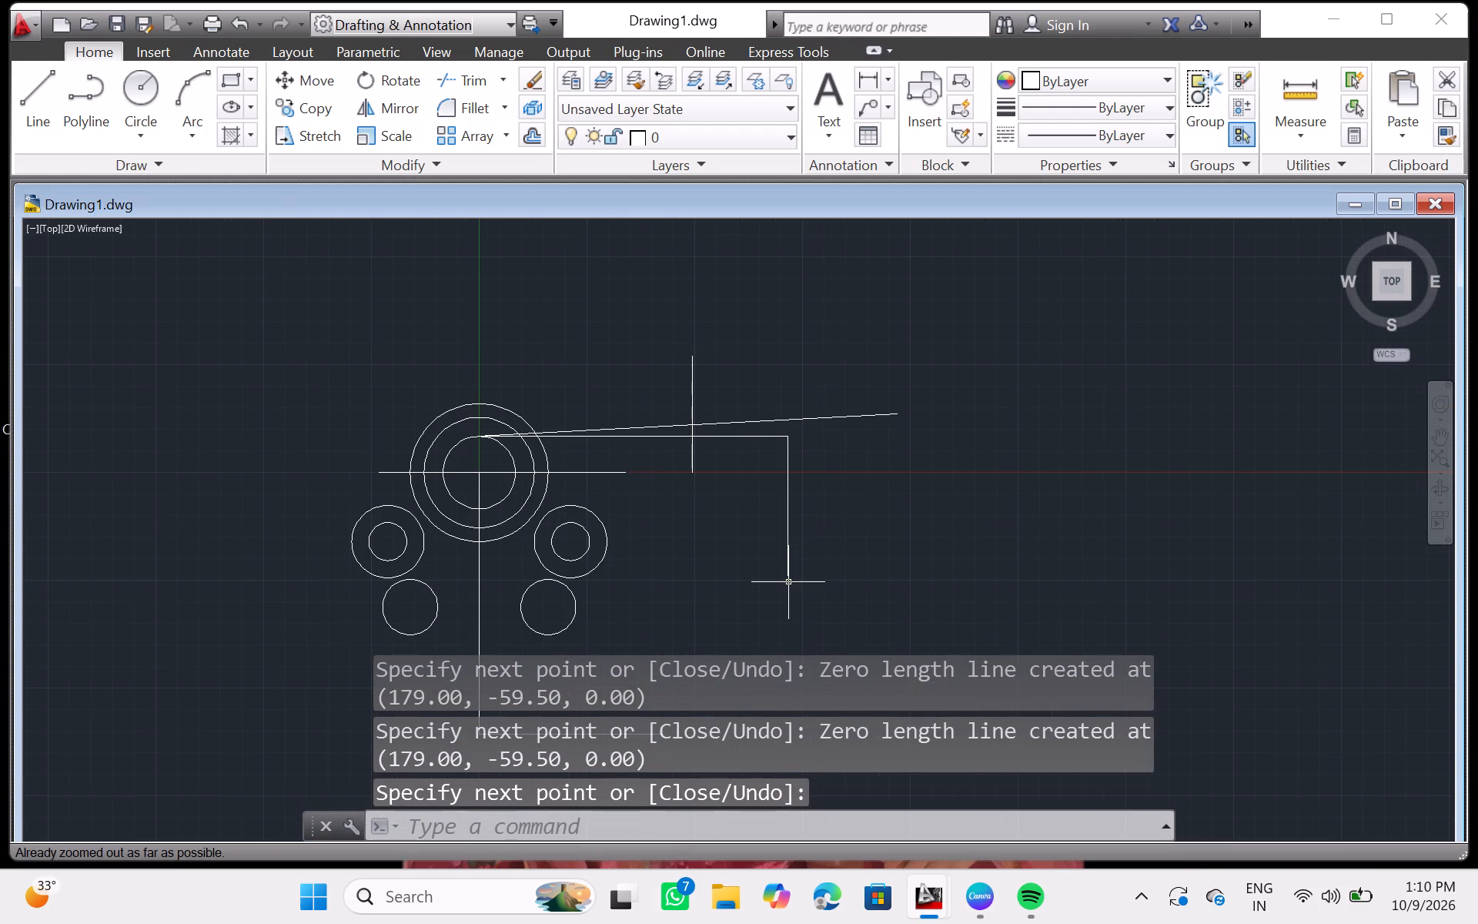
scroll(788, 582, down, 1)
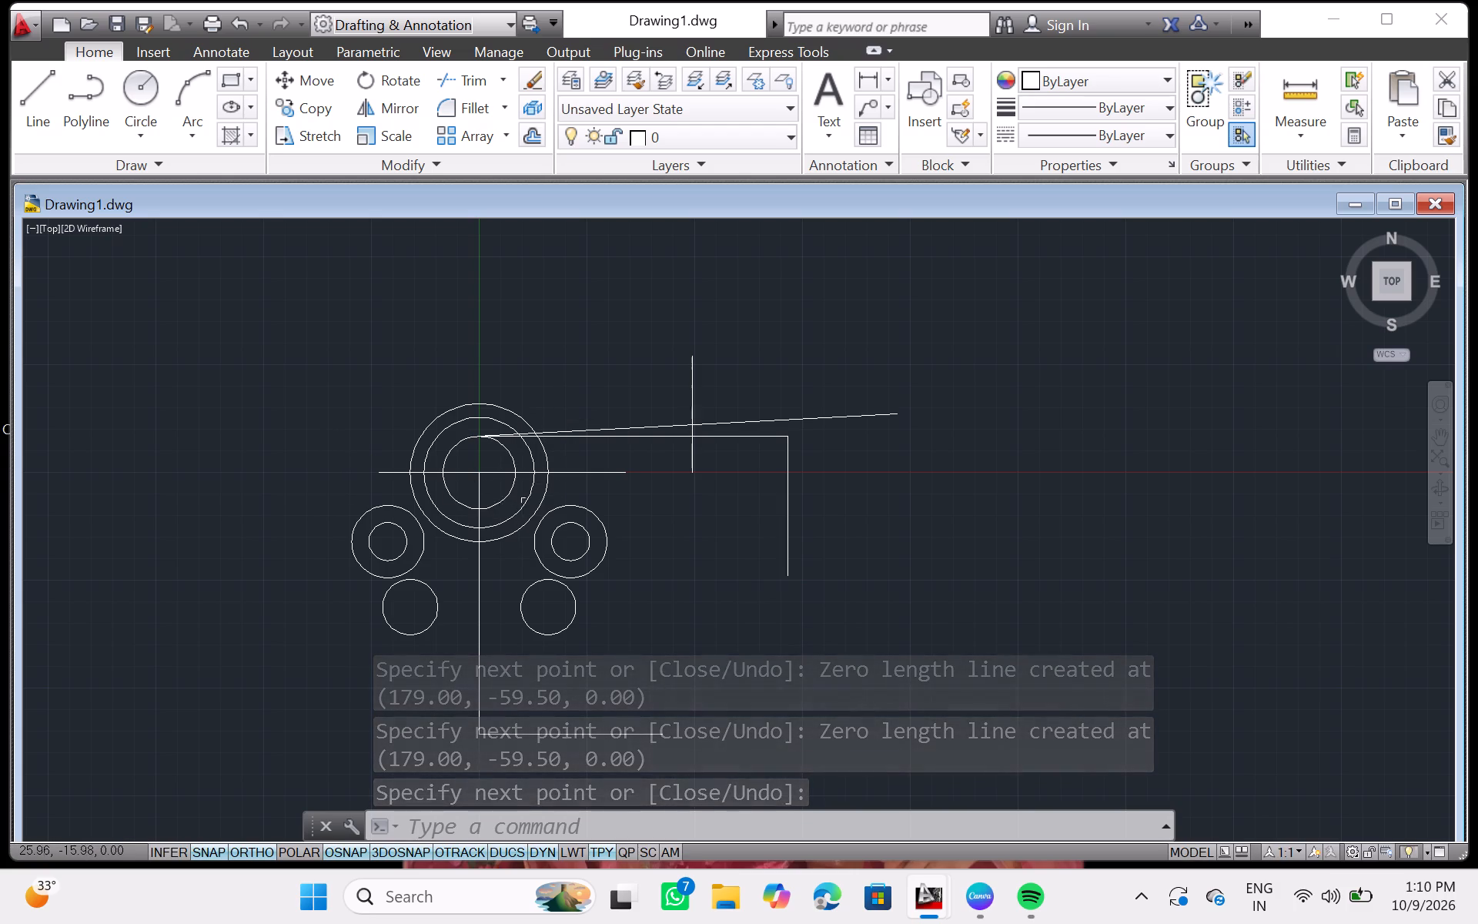
scroll(480, 331, down, 2)
scroll(524, 312, up, 1)
scroll(532, 312, down, 1)
scroll(542, 313, up, 1)
scroll(560, 318, down, 1)
scroll(563, 318, up, 1)
scroll(601, 330, down, 1)
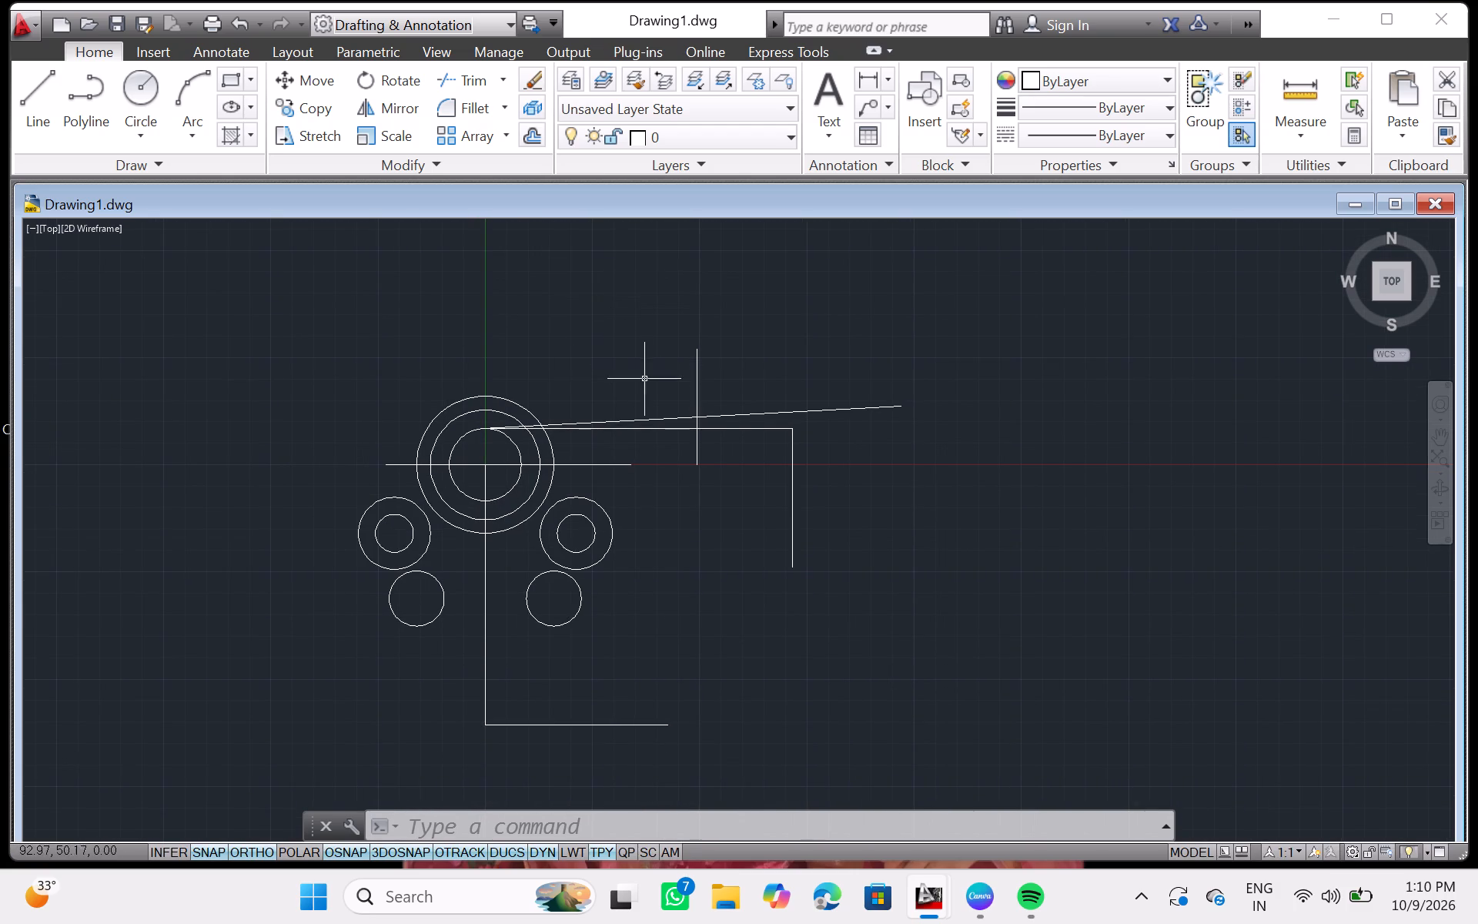
click(649, 419)
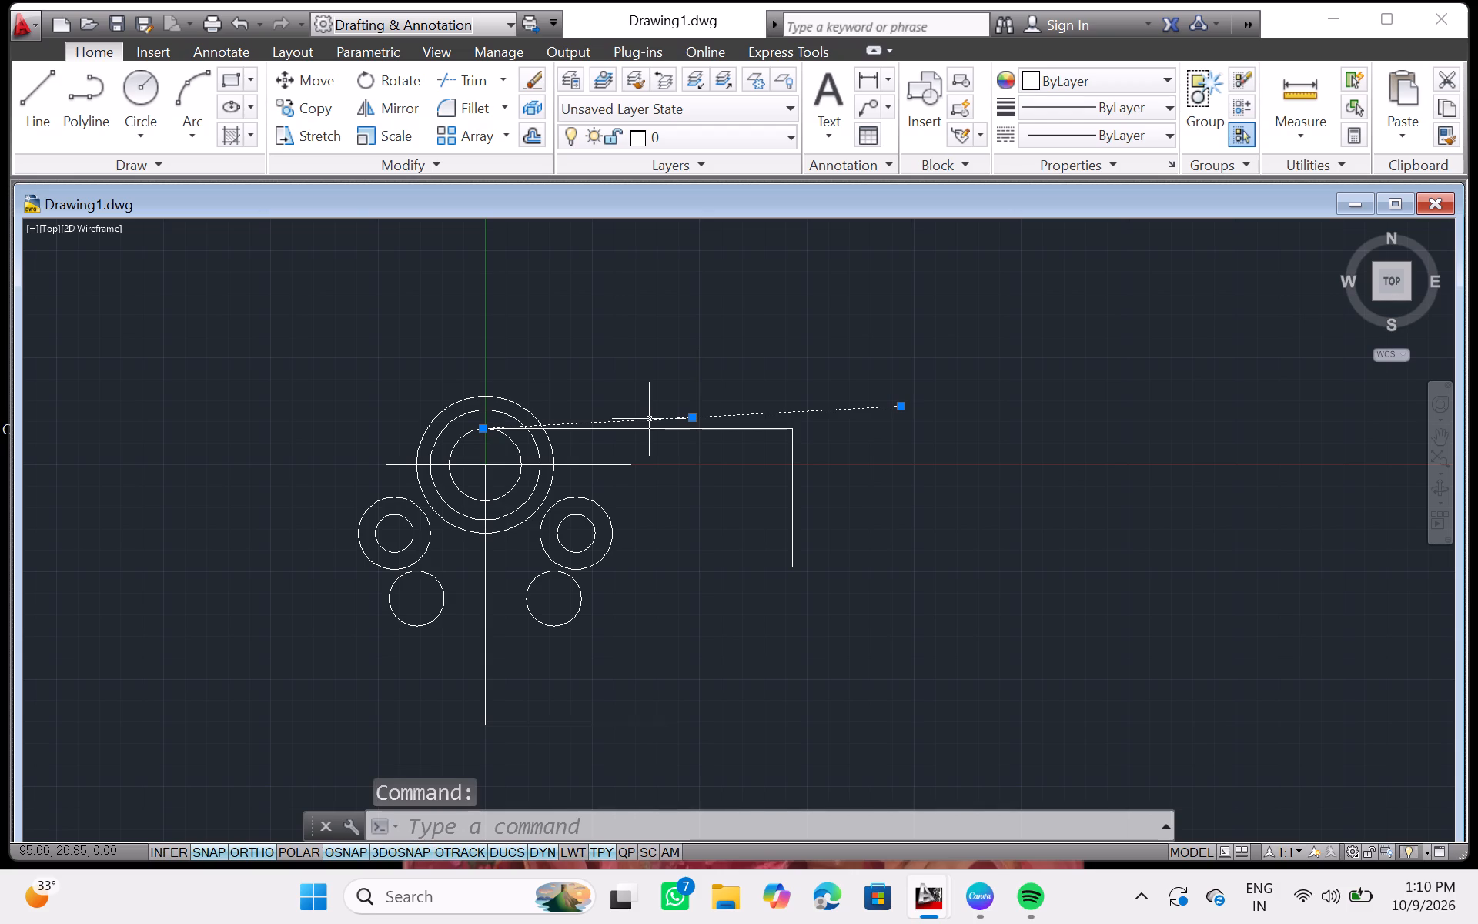
key(Delete)
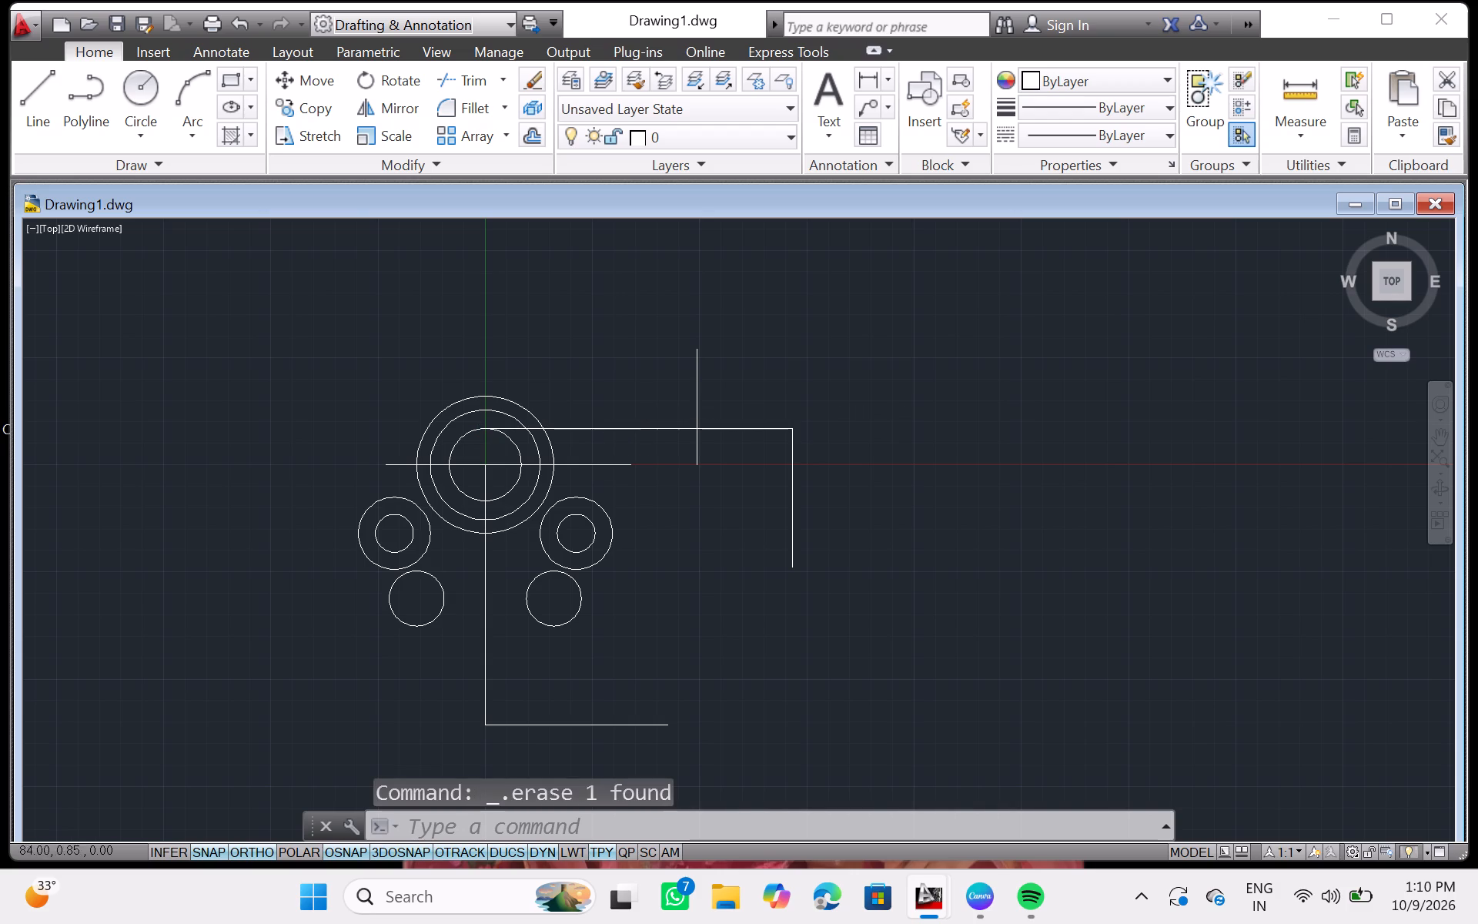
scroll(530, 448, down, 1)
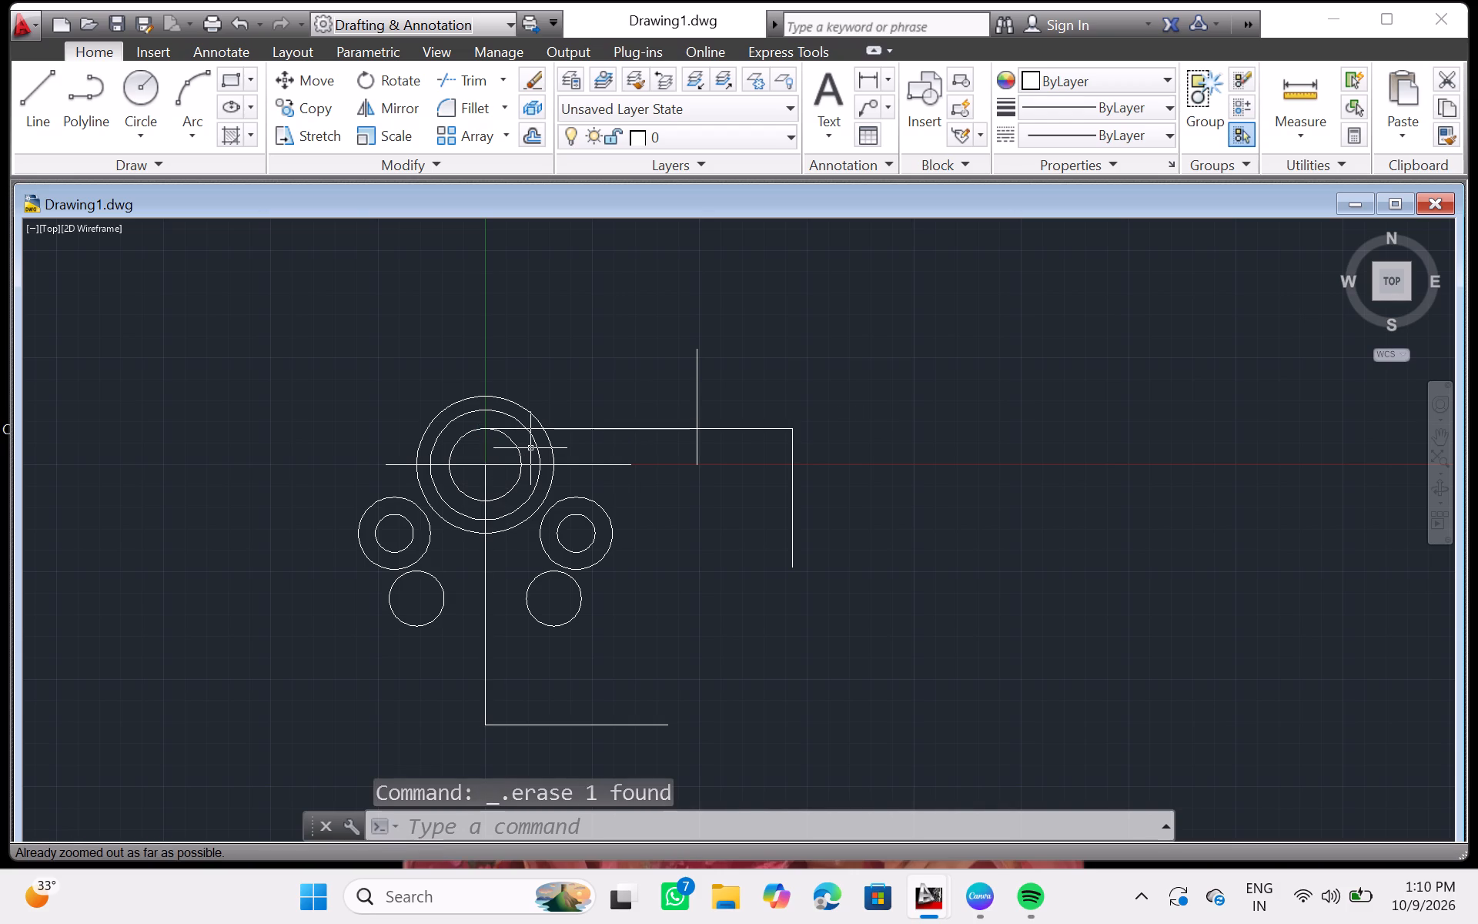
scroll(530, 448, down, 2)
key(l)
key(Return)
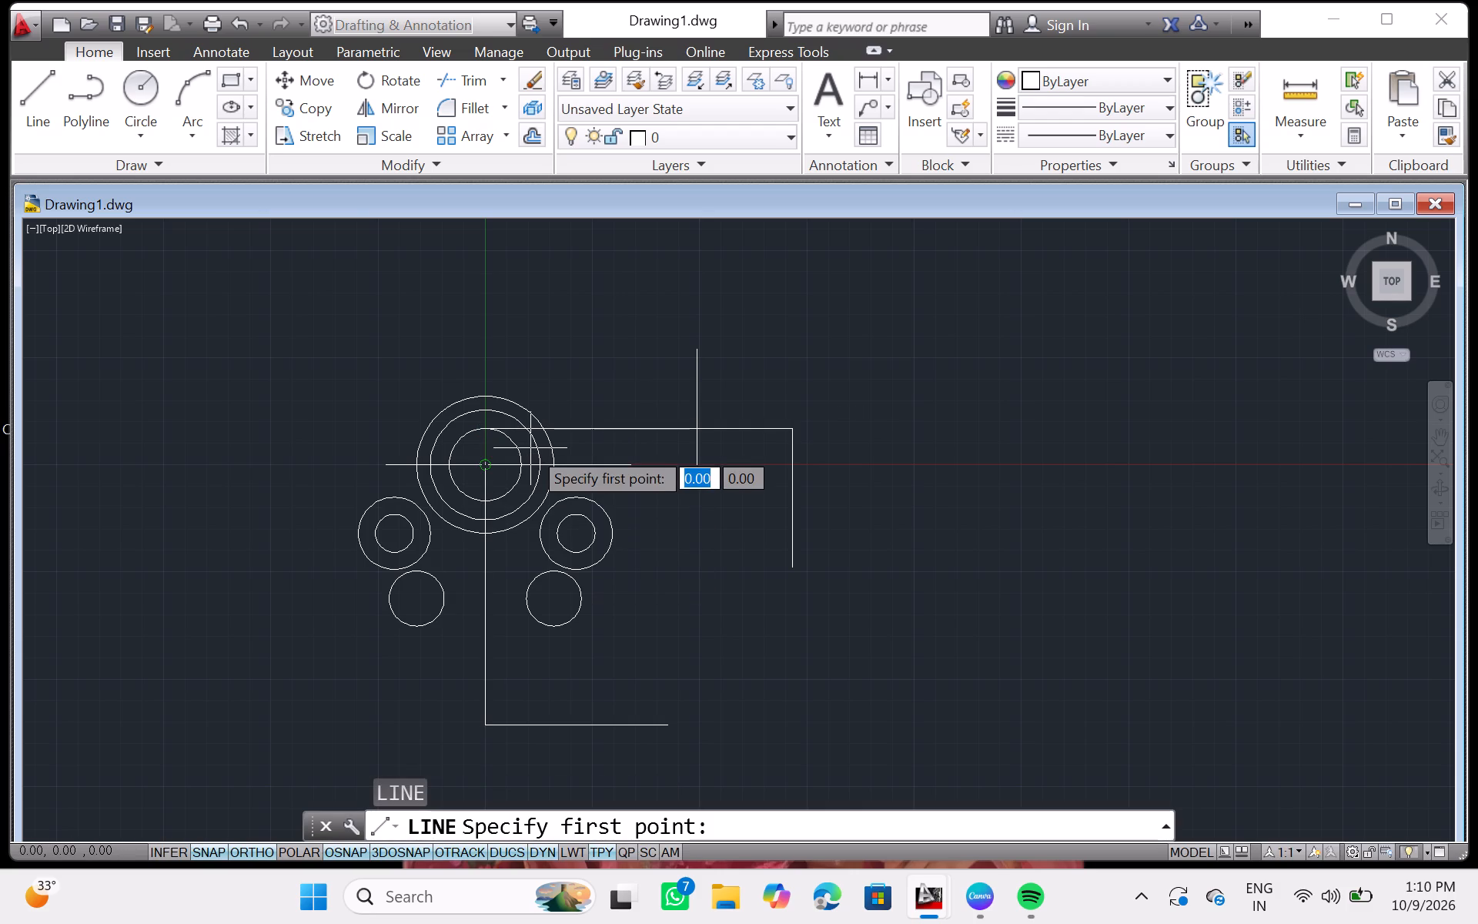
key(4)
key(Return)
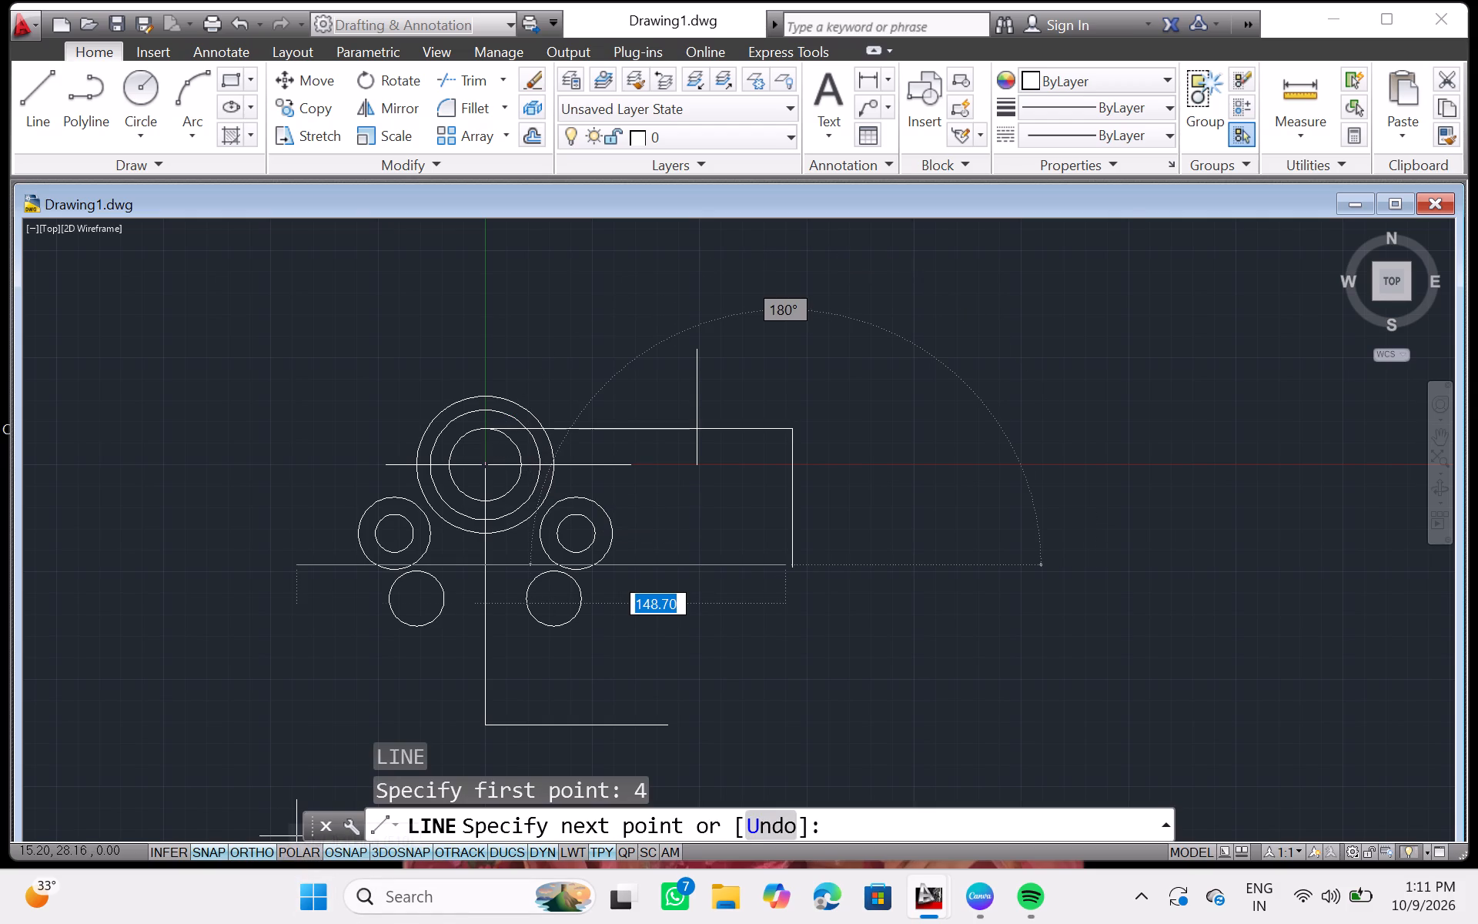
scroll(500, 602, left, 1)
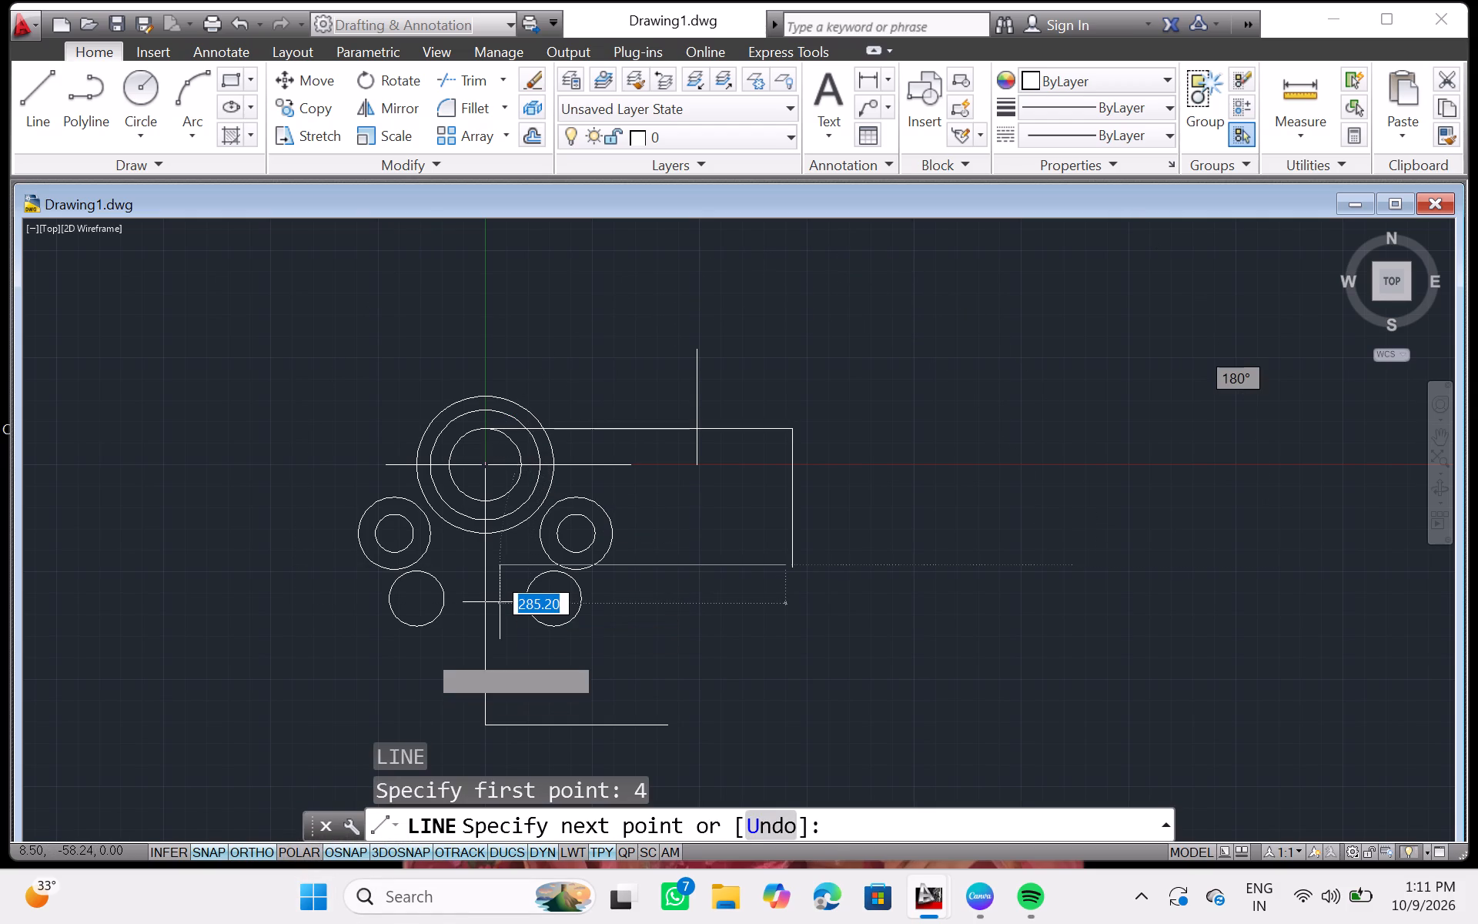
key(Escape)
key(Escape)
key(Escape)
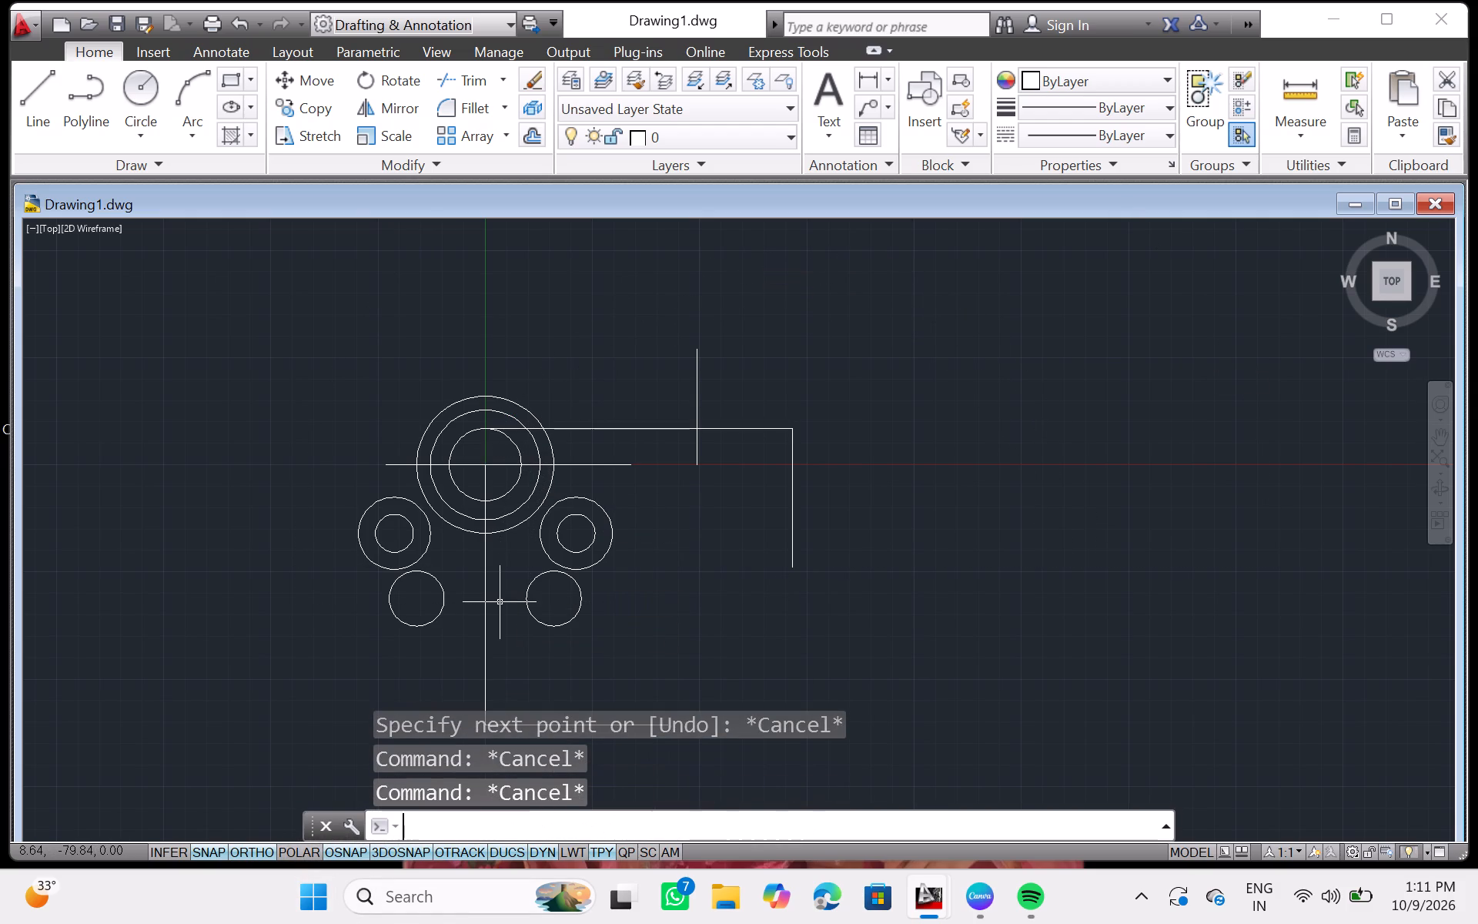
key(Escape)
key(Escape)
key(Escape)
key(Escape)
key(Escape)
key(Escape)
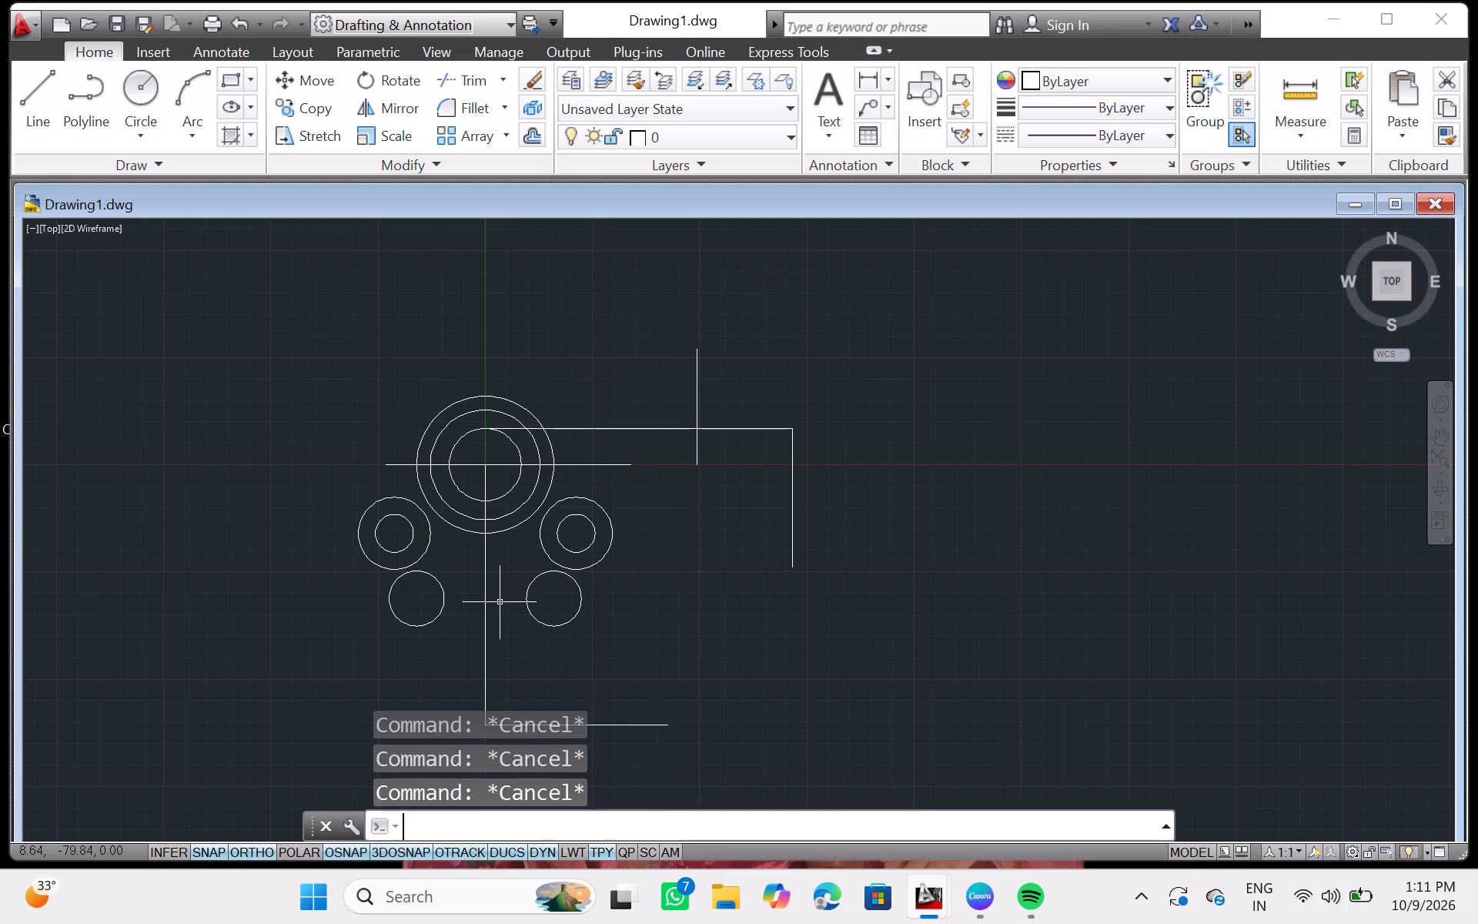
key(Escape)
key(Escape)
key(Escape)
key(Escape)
Draw a horizontal line about 98.5 units long to the right from the concentric circles' centre.
key(l)
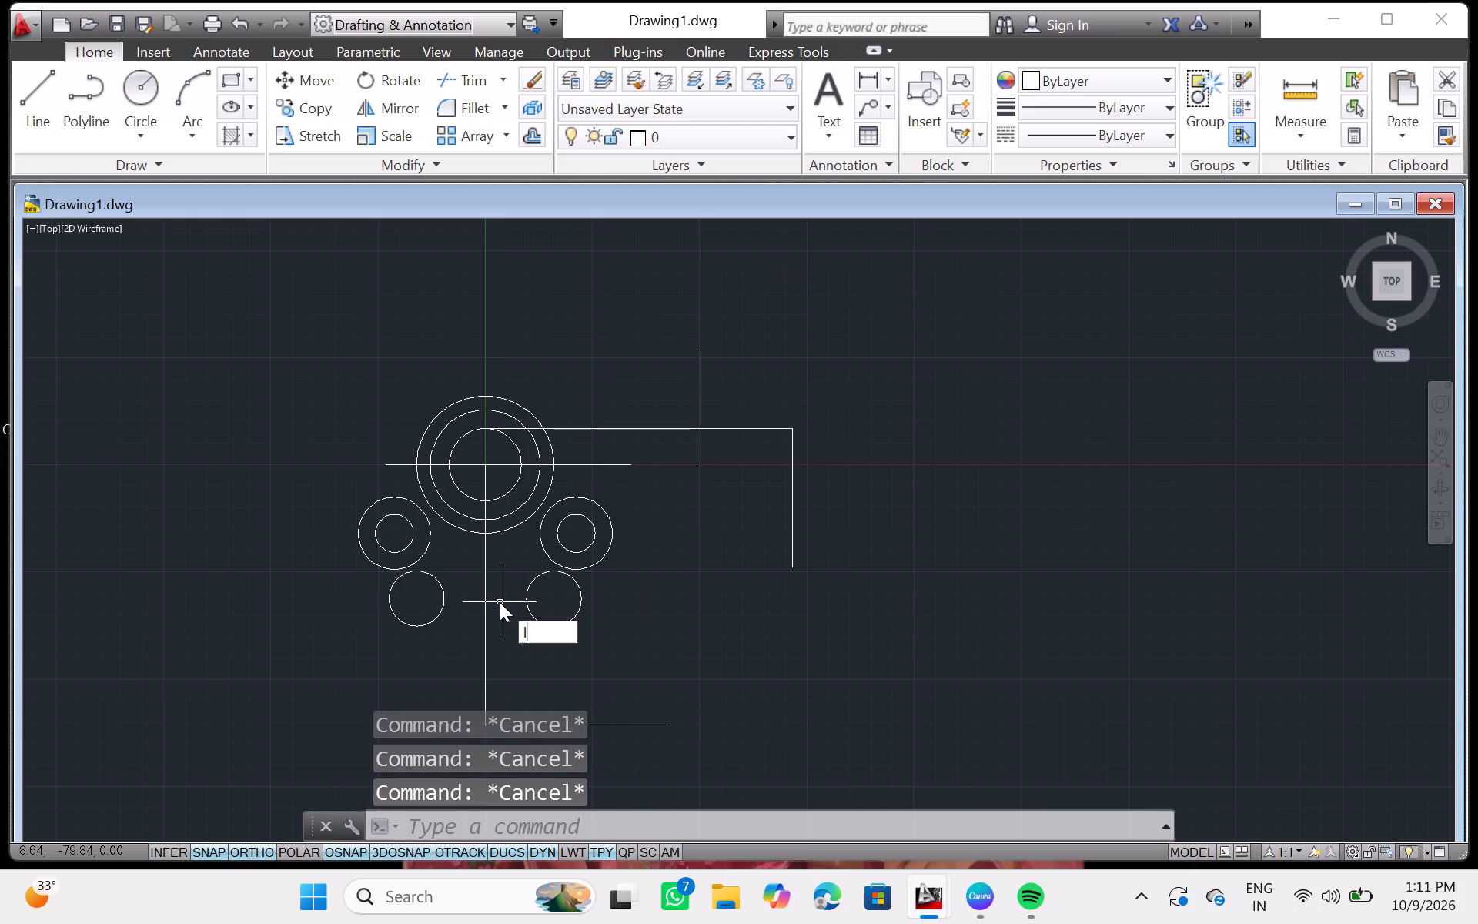
key(Return)
scroll(510, 519, up, 1)
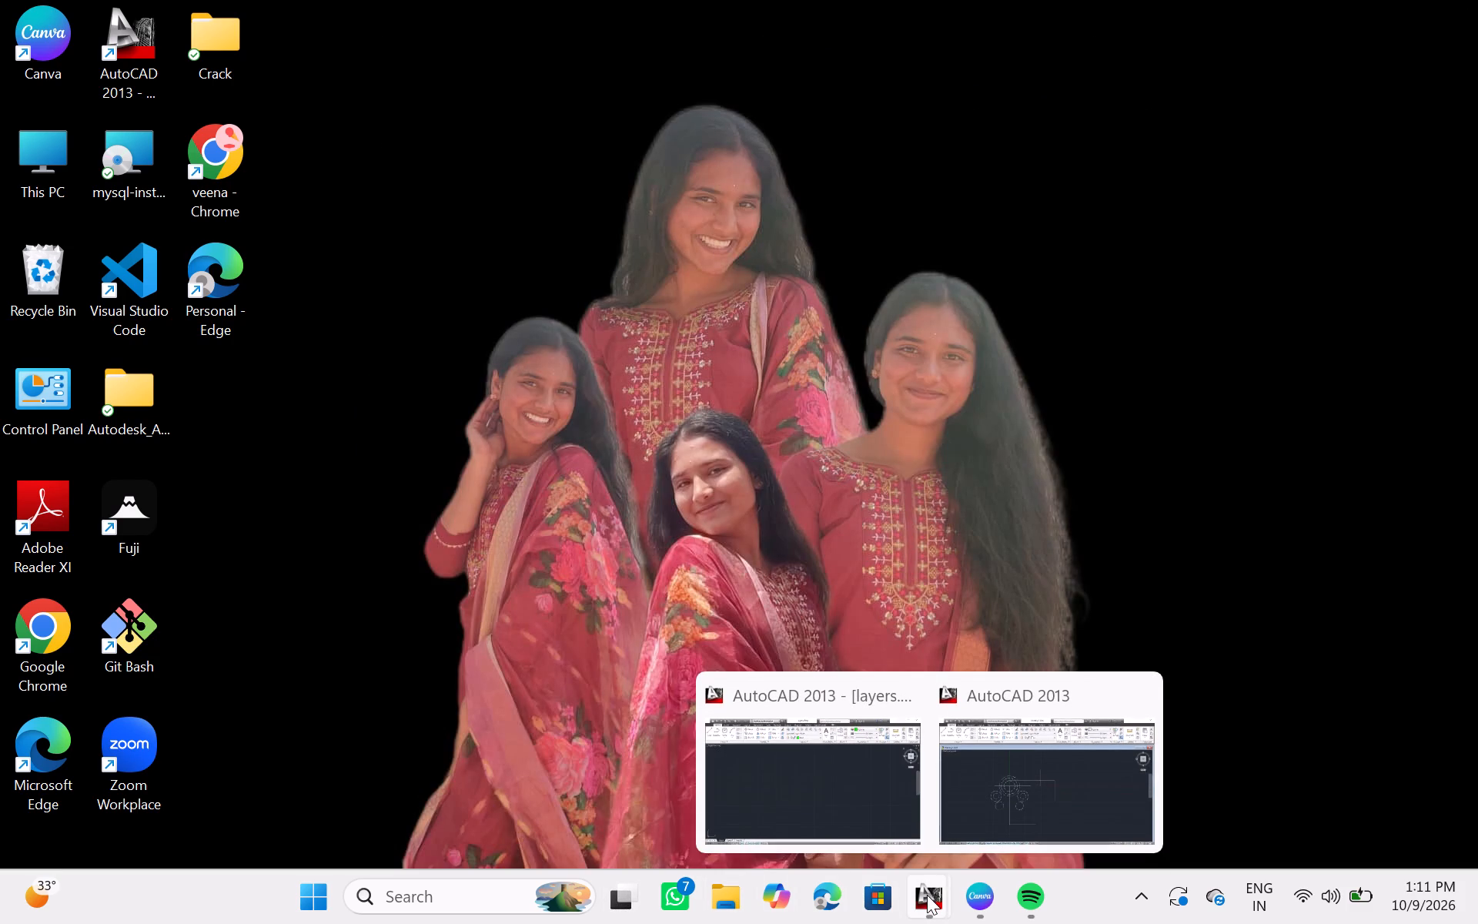
click(1007, 797)
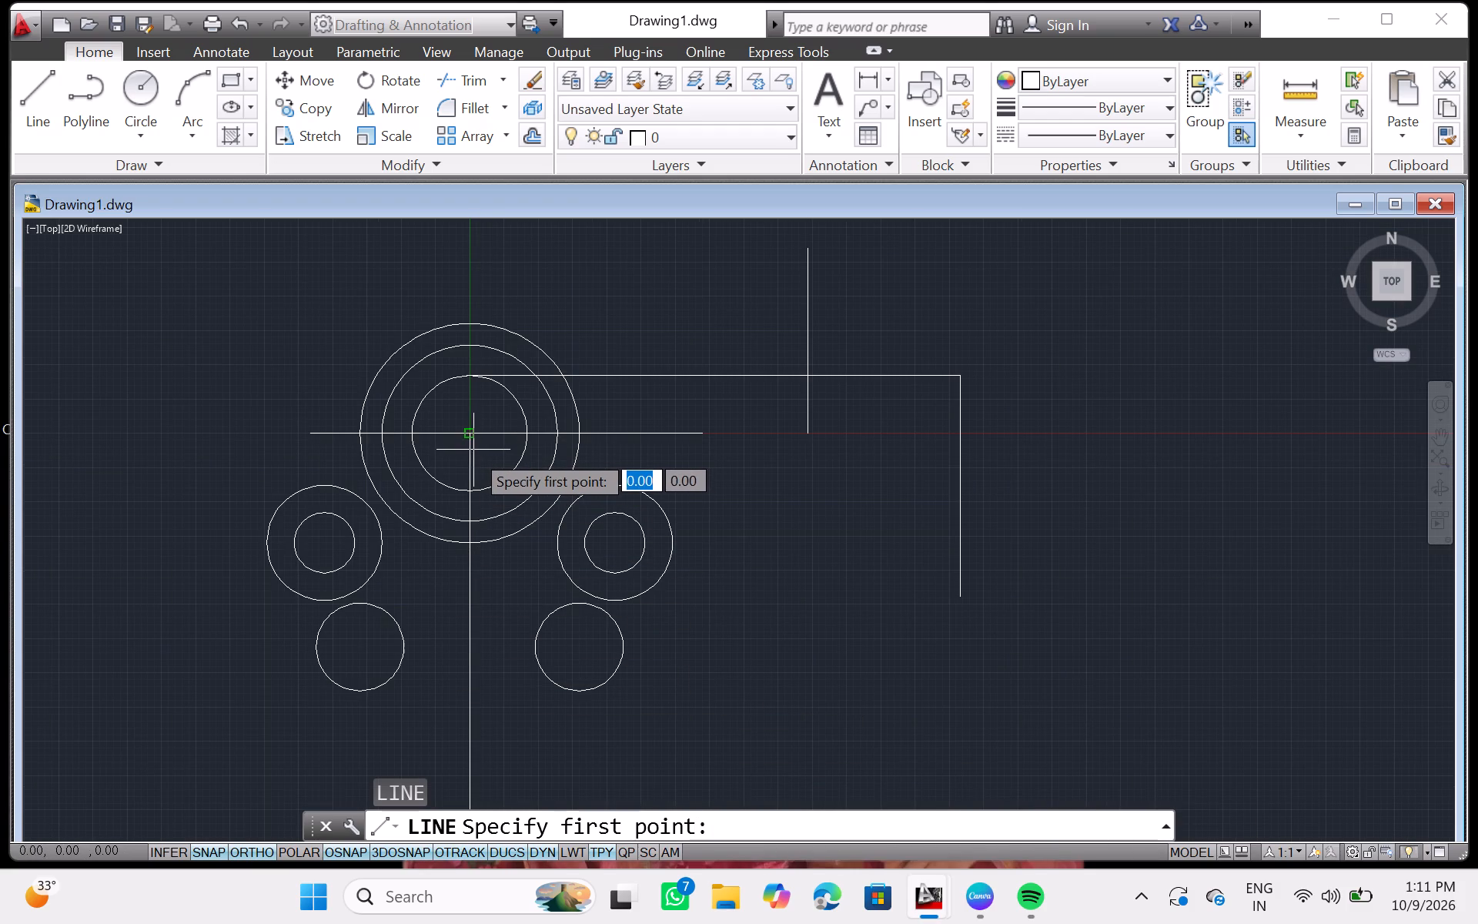
drag(471, 454, 498, 451)
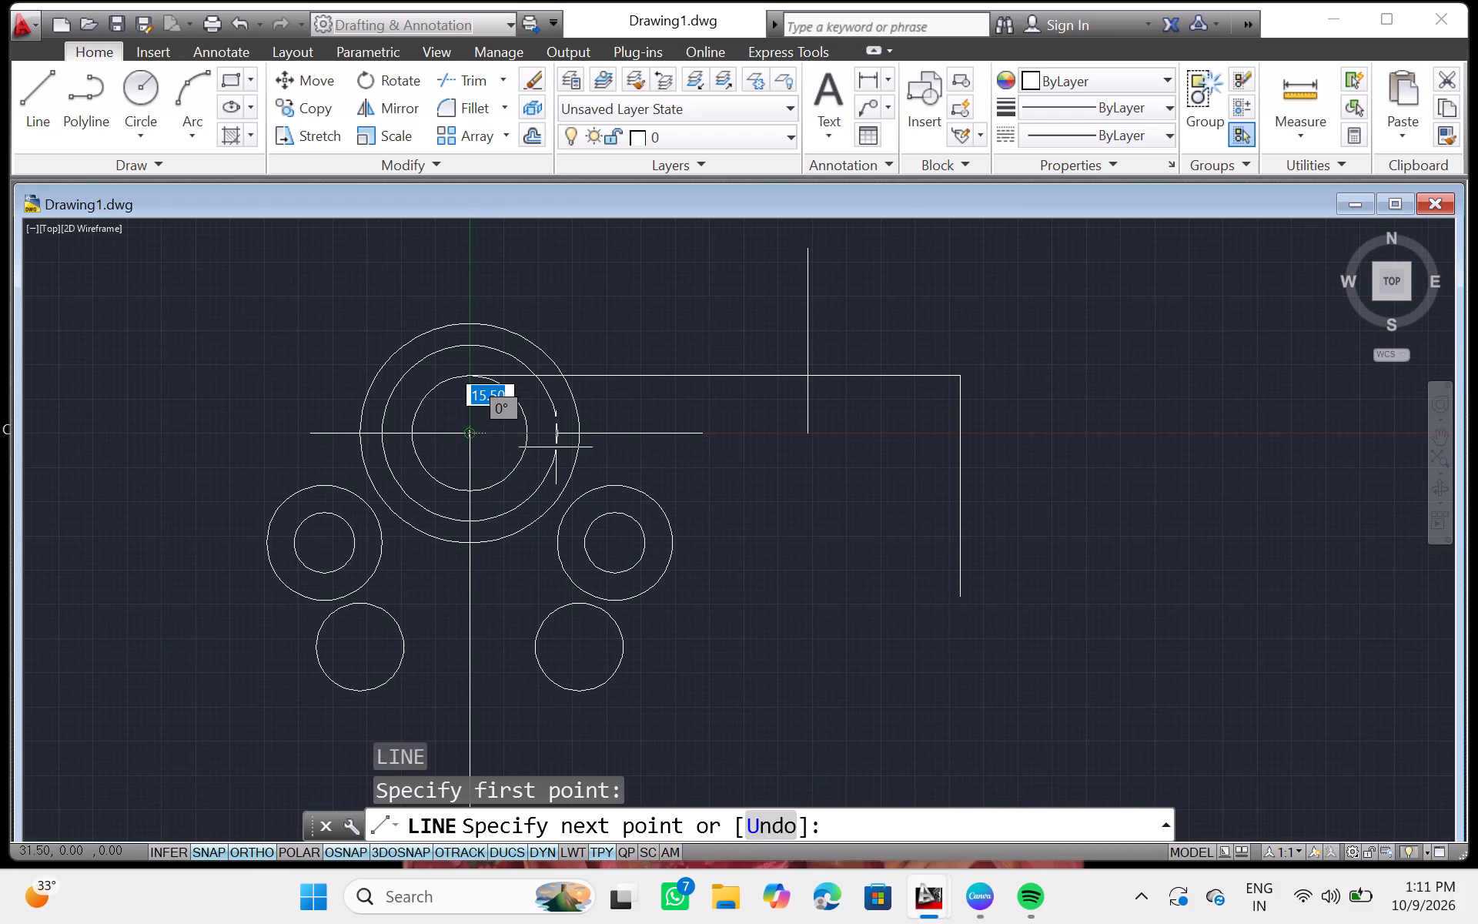
click(739, 485)
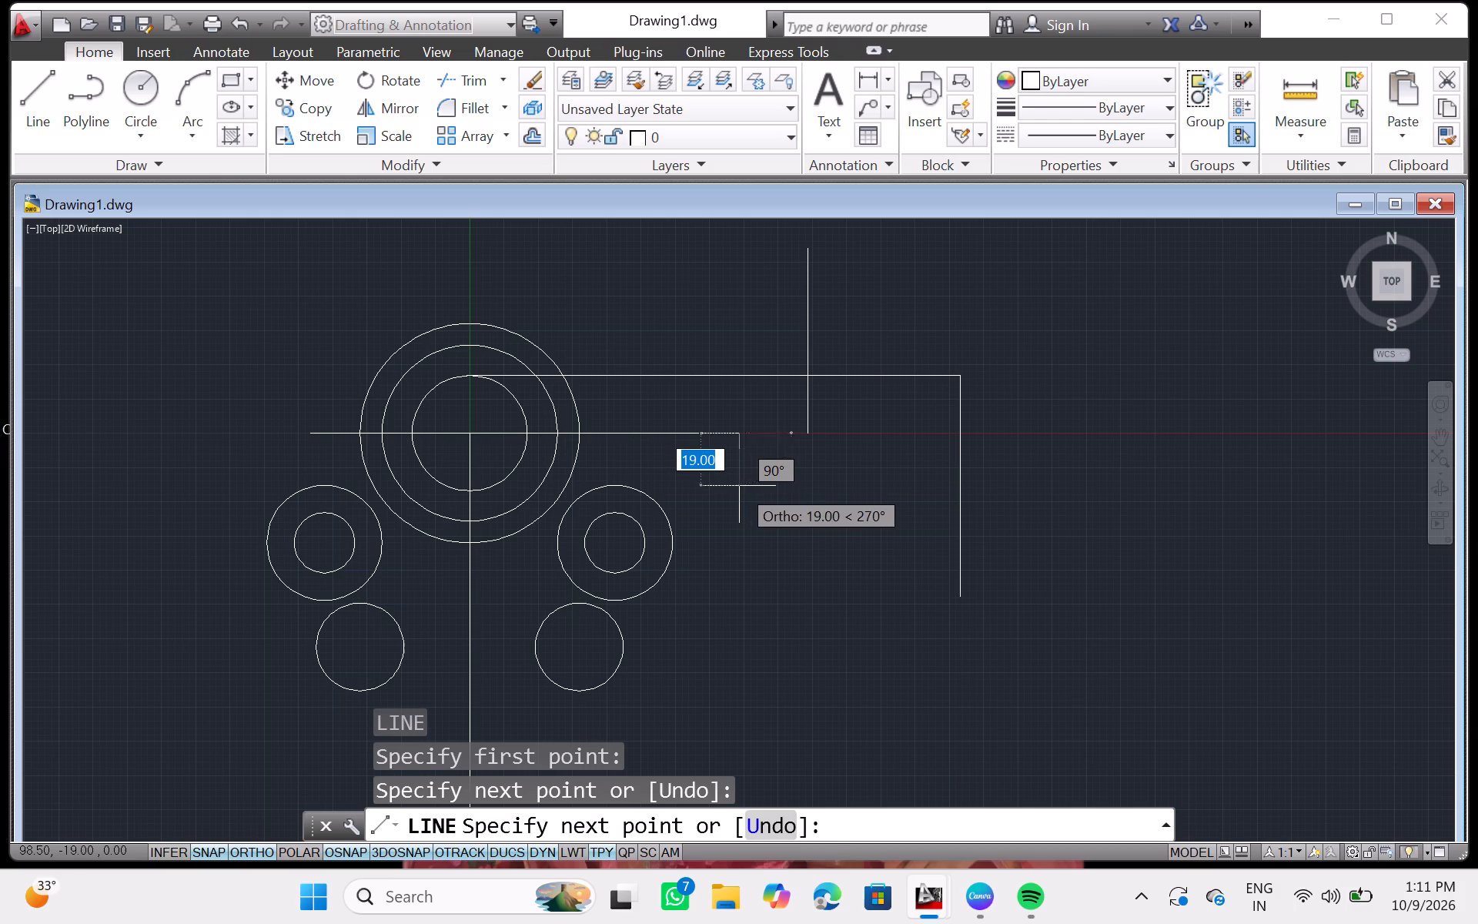
key(Return)
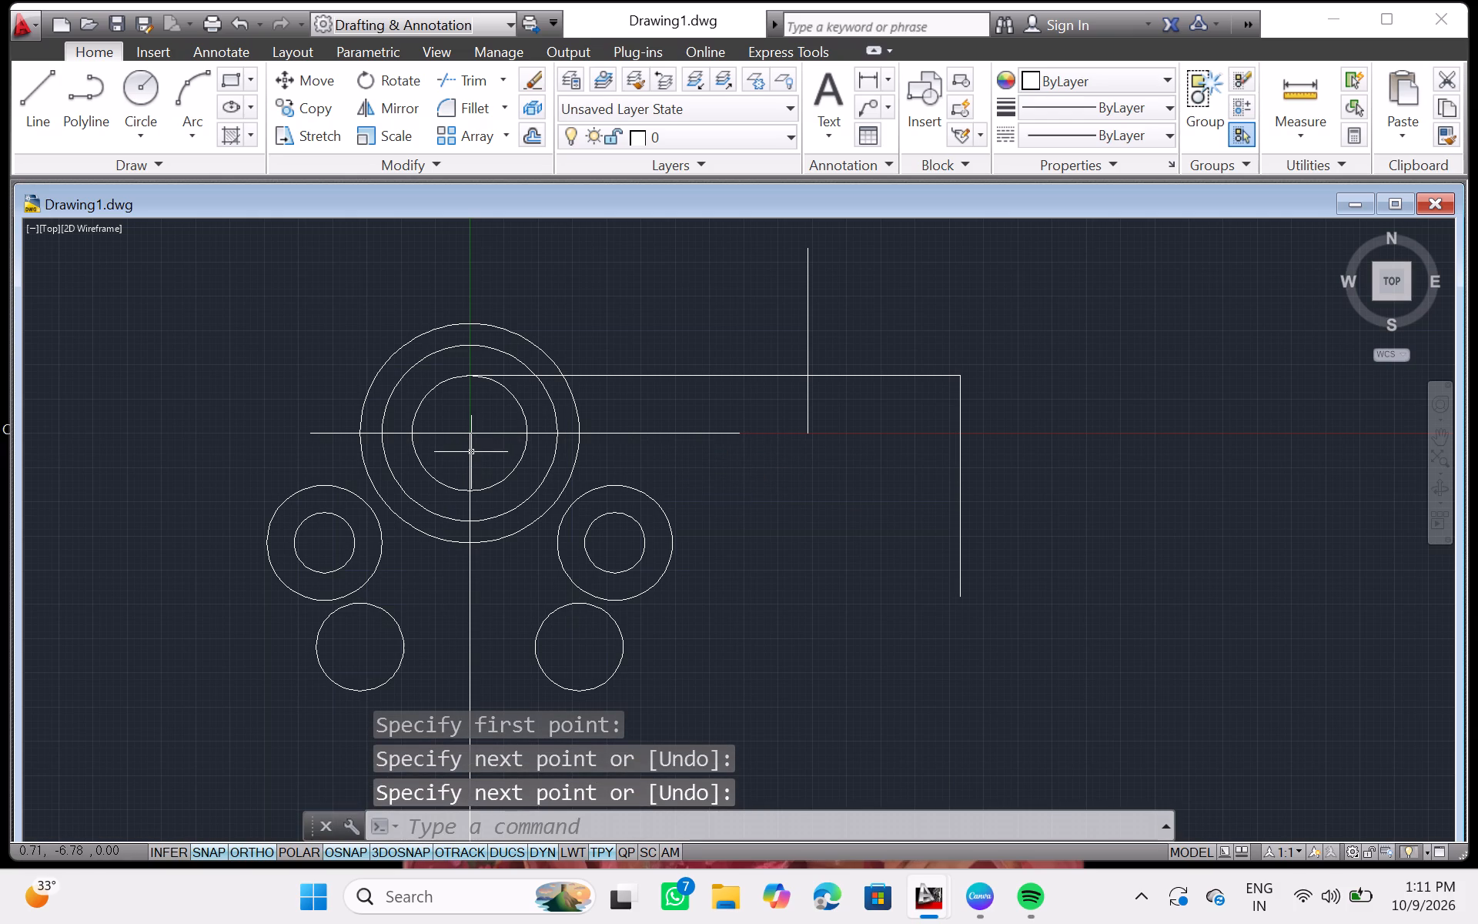
Draw another horizontal line to the right from the concentric circles' centre, about 88.5 units long.
drag(470, 450, 495, 444)
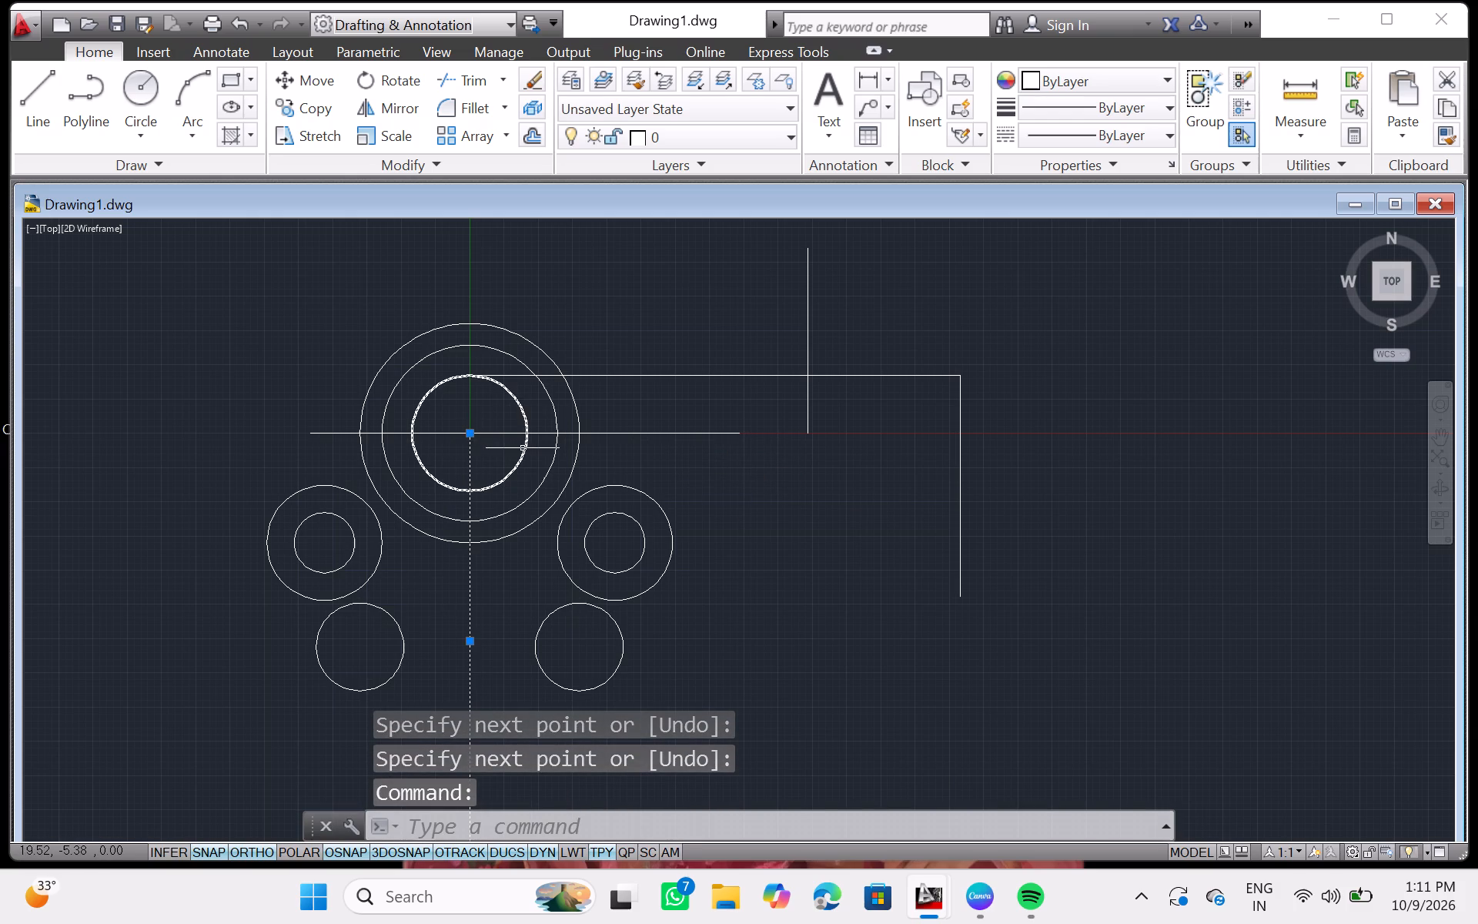
key(l)
key(Return)
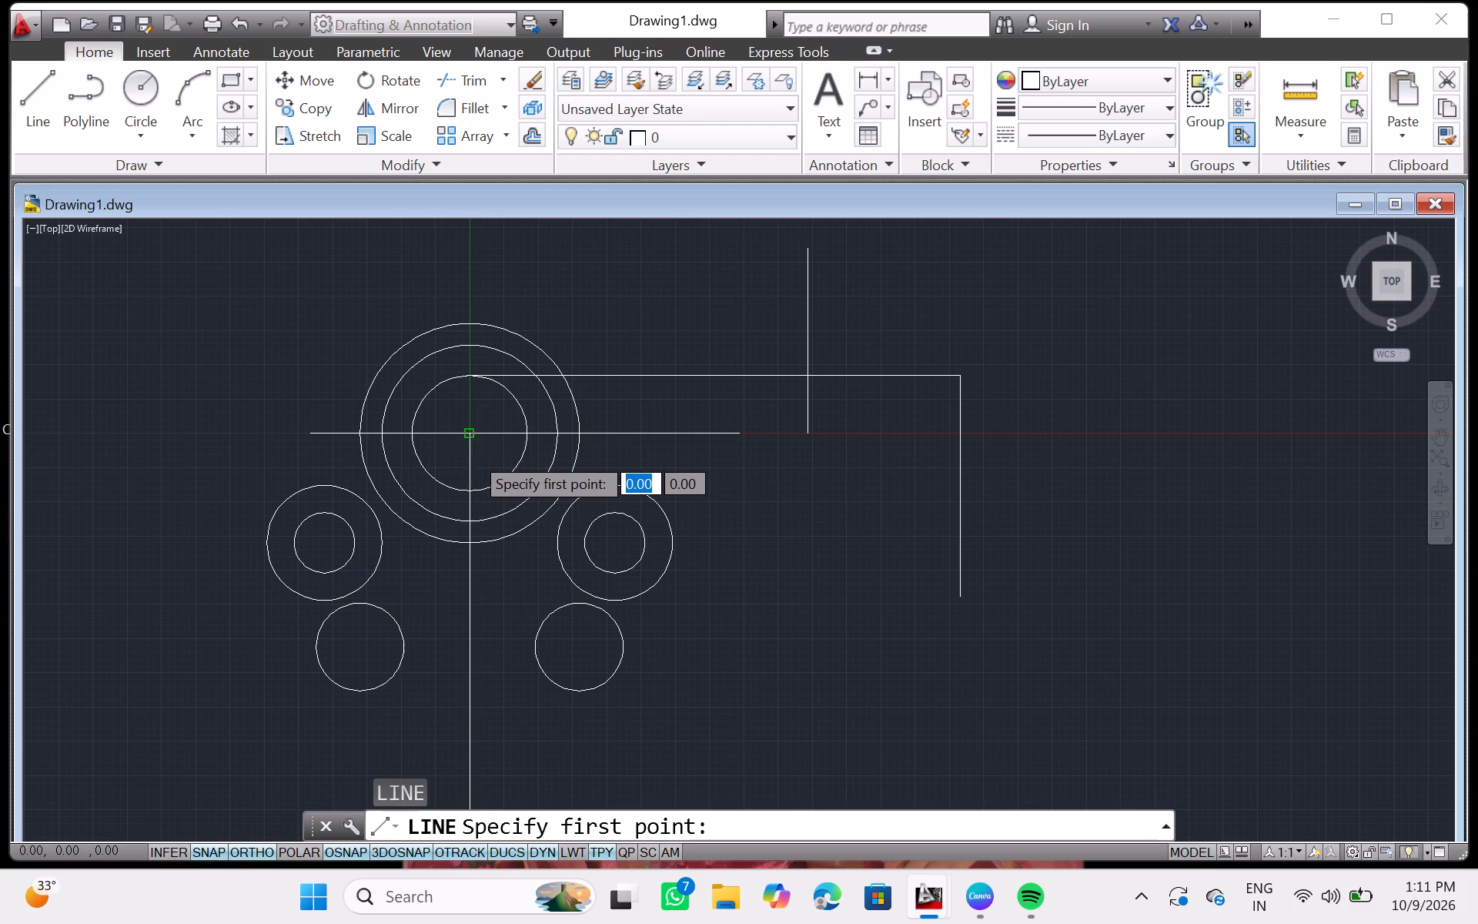
drag(471, 452, 502, 448)
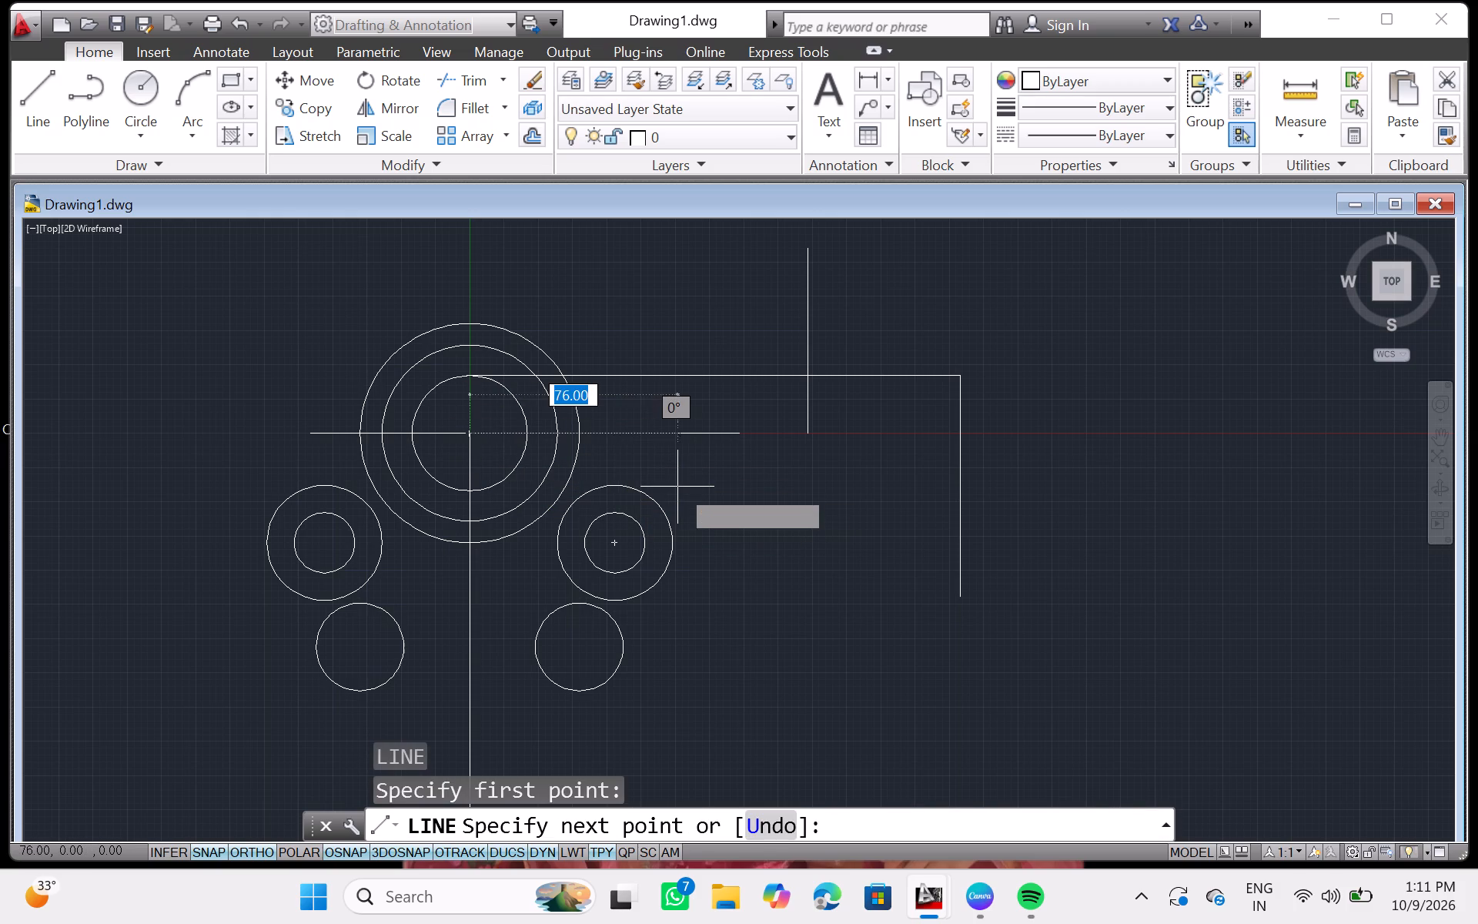
scroll(696, 475, down, 3)
scroll(697, 474, up, 1)
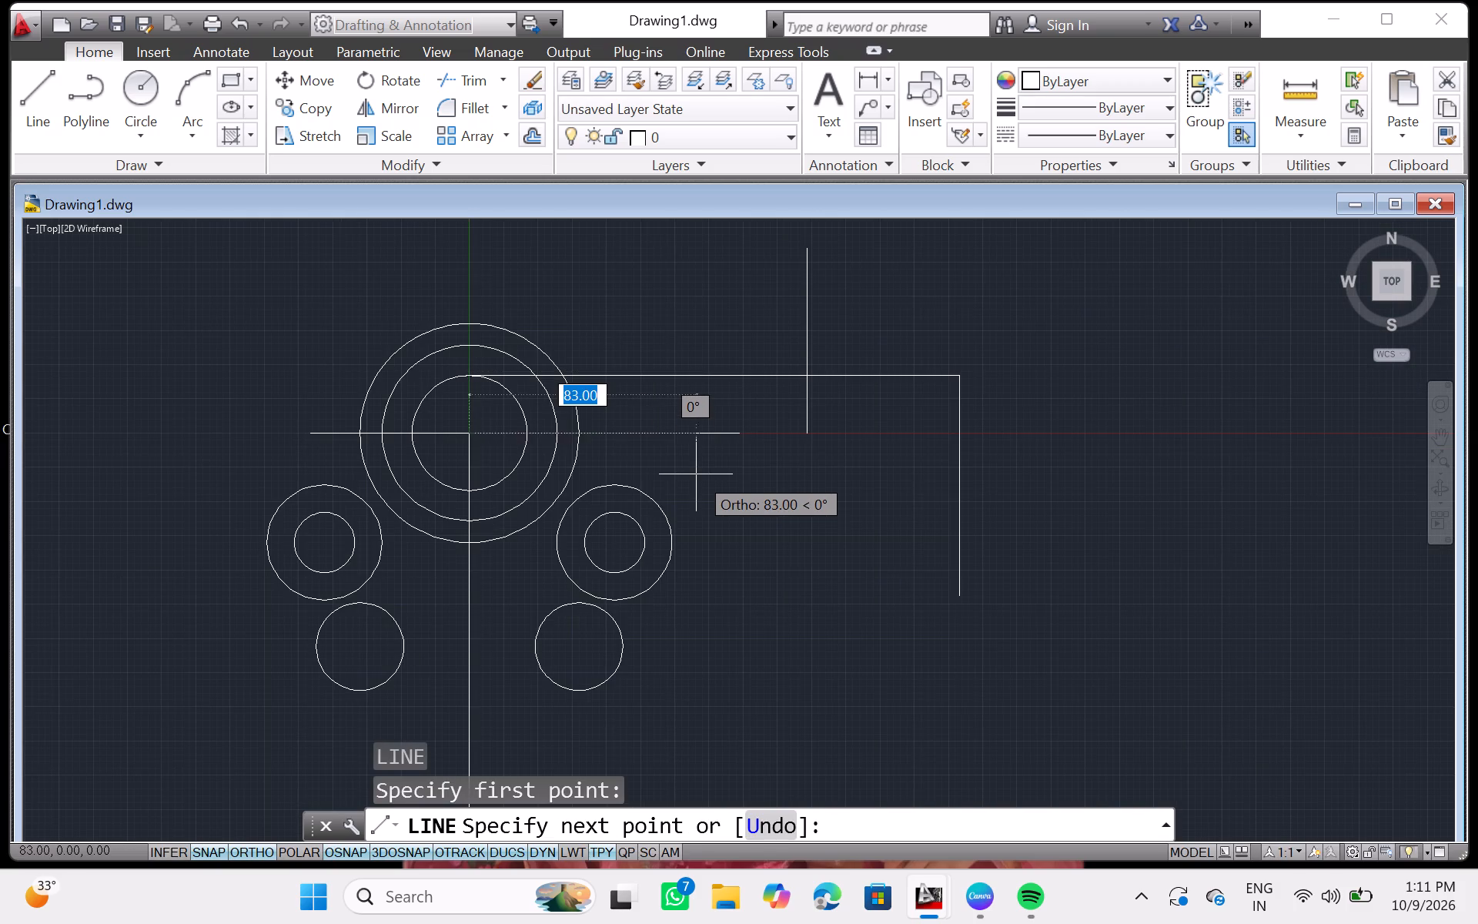
scroll(697, 474, down, 1)
click(706, 474)
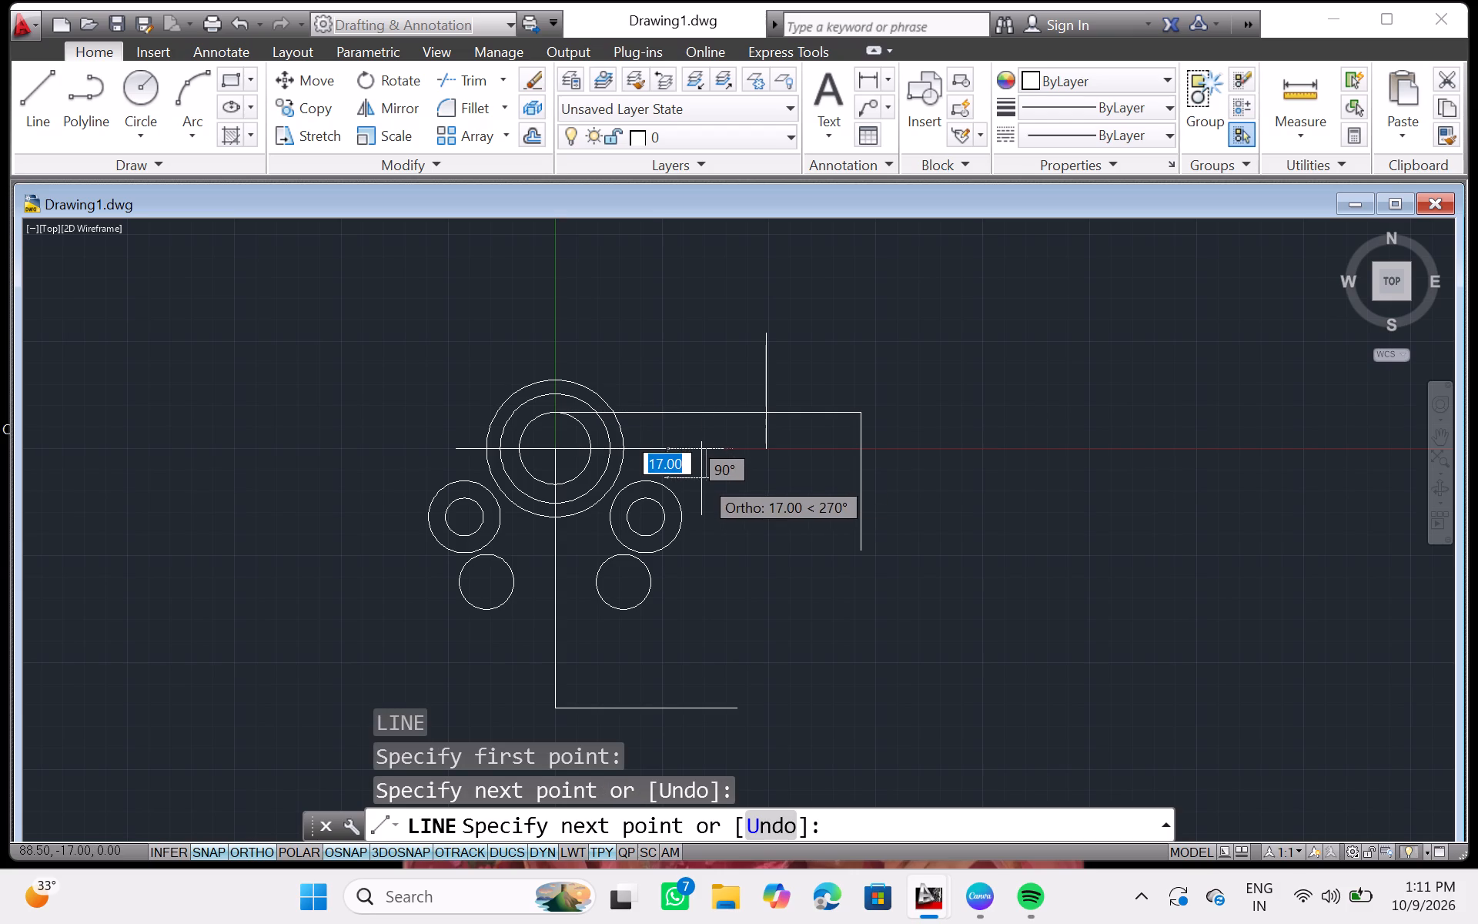
key(Return)
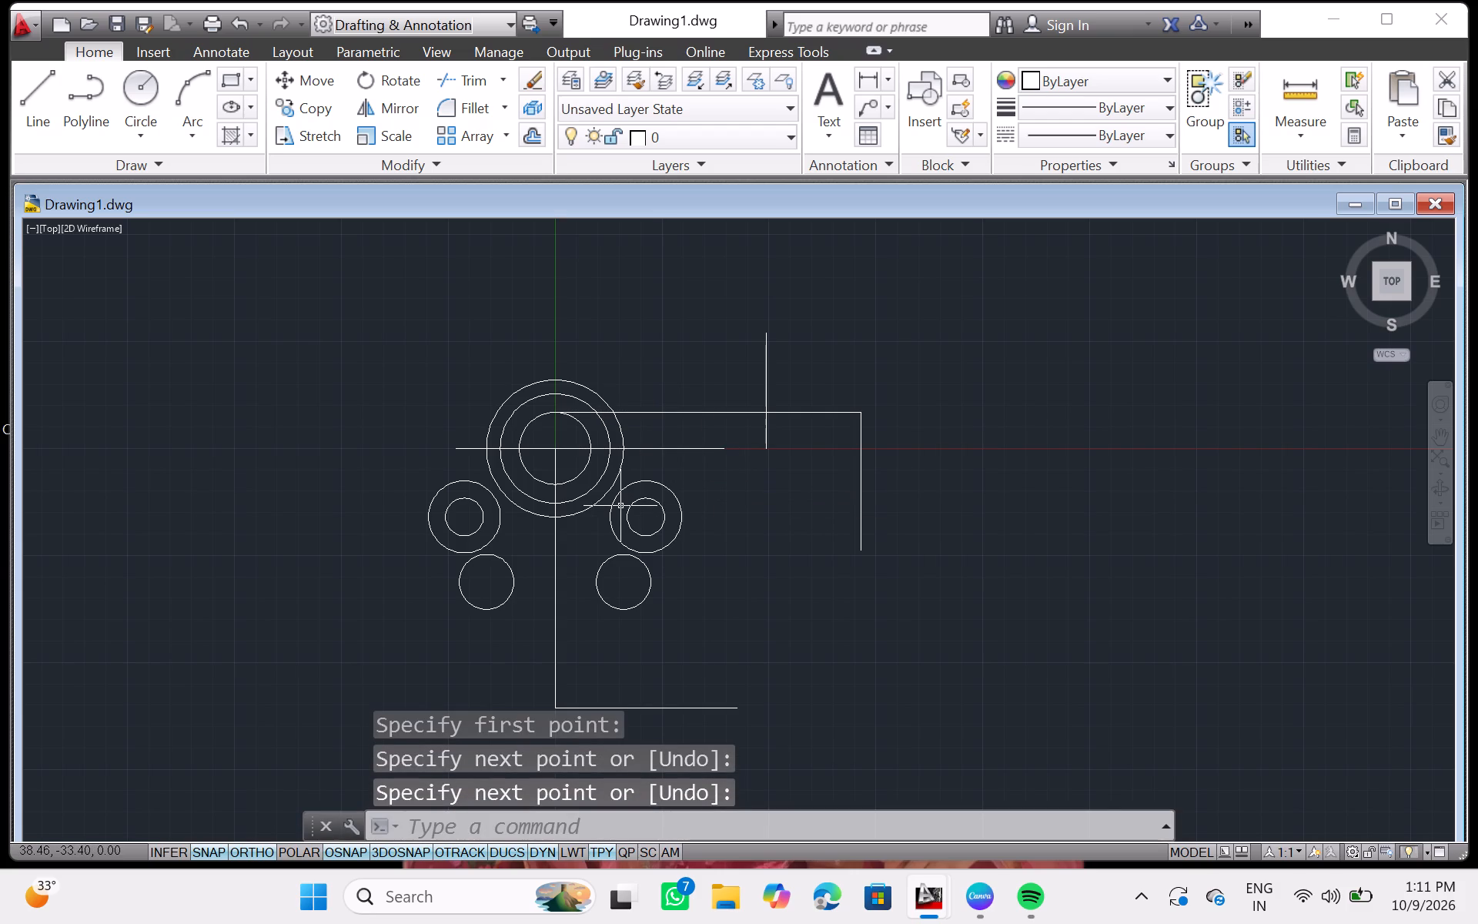
Draw a horizontal line about 191.5 units long from the concentric circles' centre, extending just past the arm's vertical end line.
key(l)
key(Return)
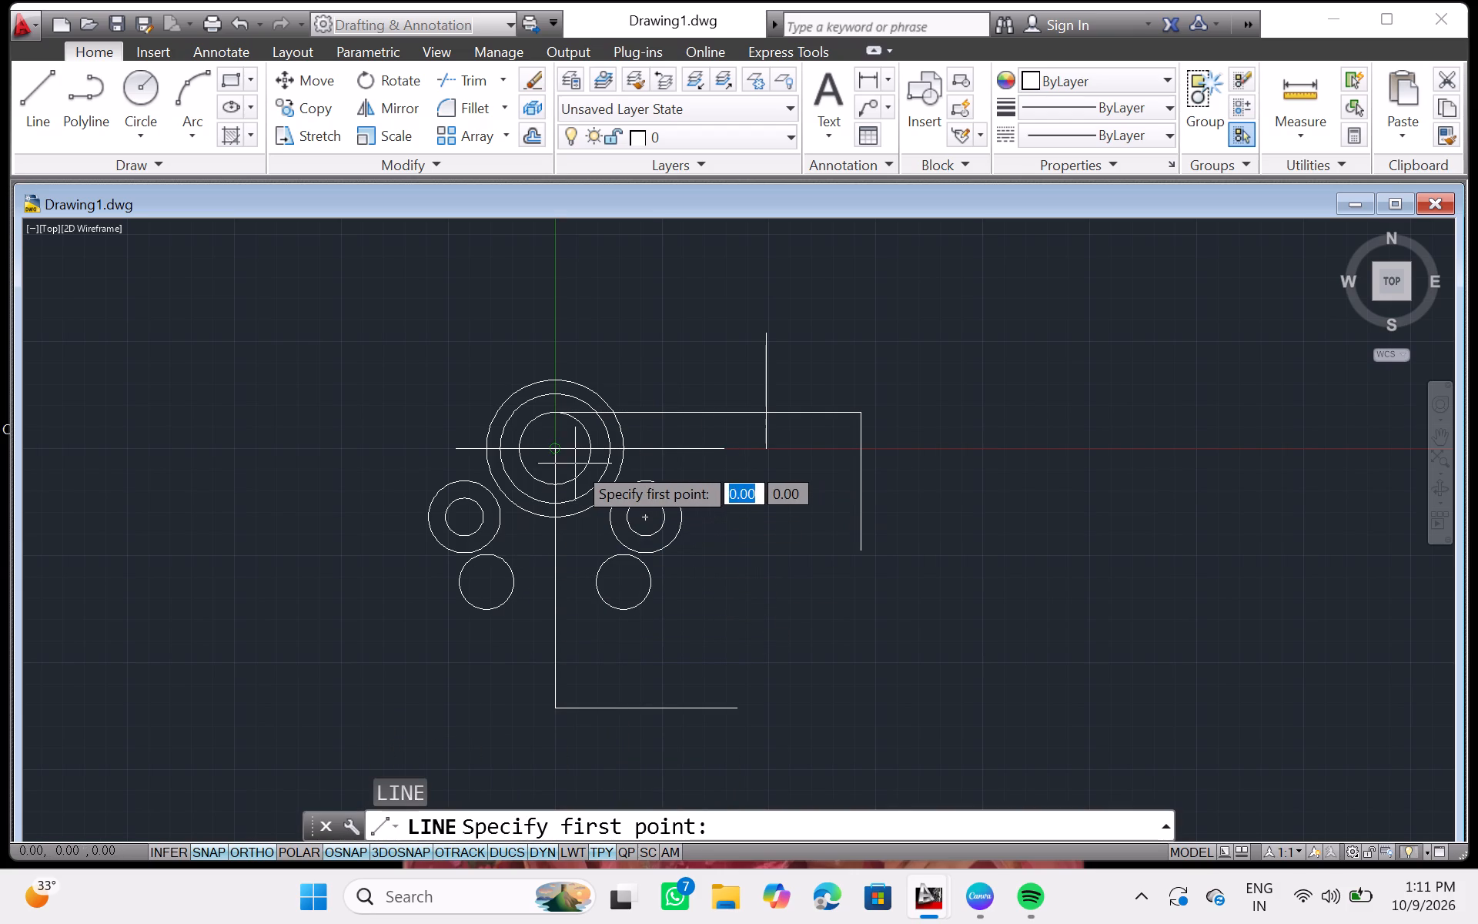
drag(555, 472, 555, 471)
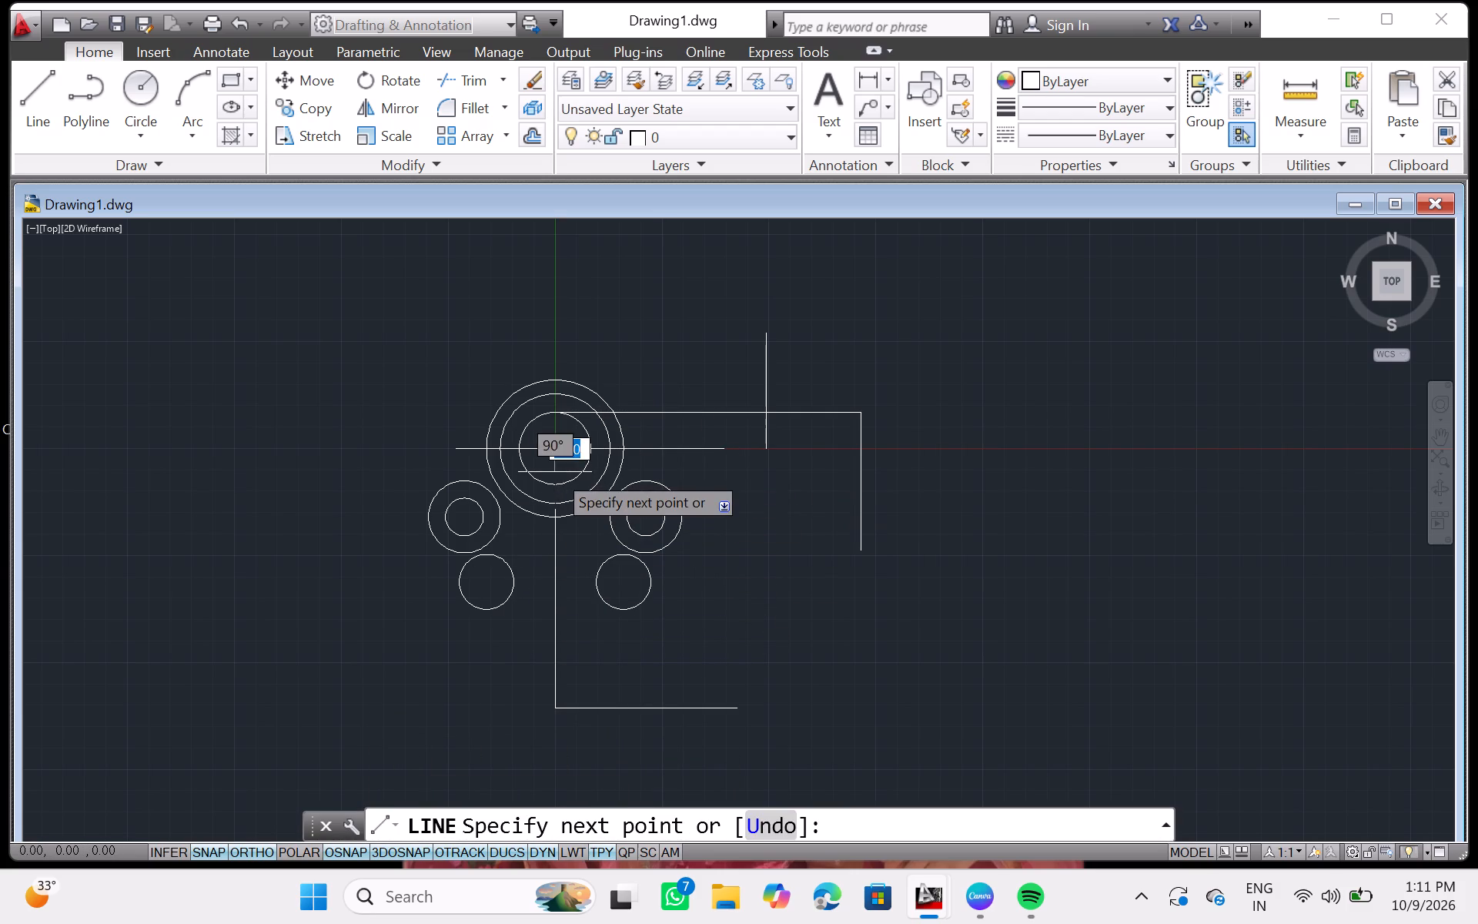
drag(555, 471, 590, 470)
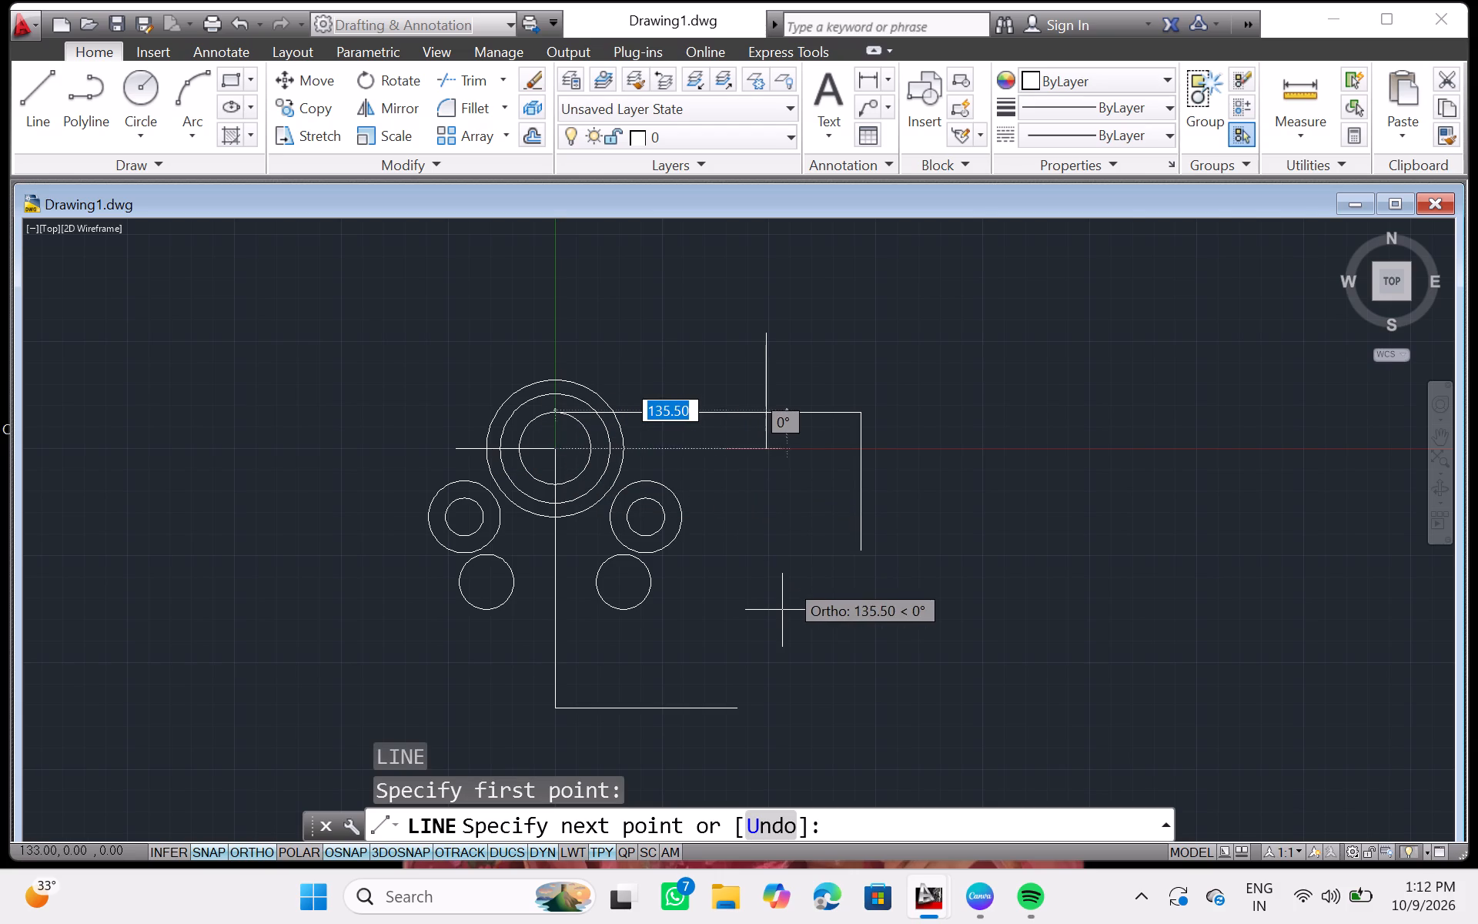
click(882, 475)
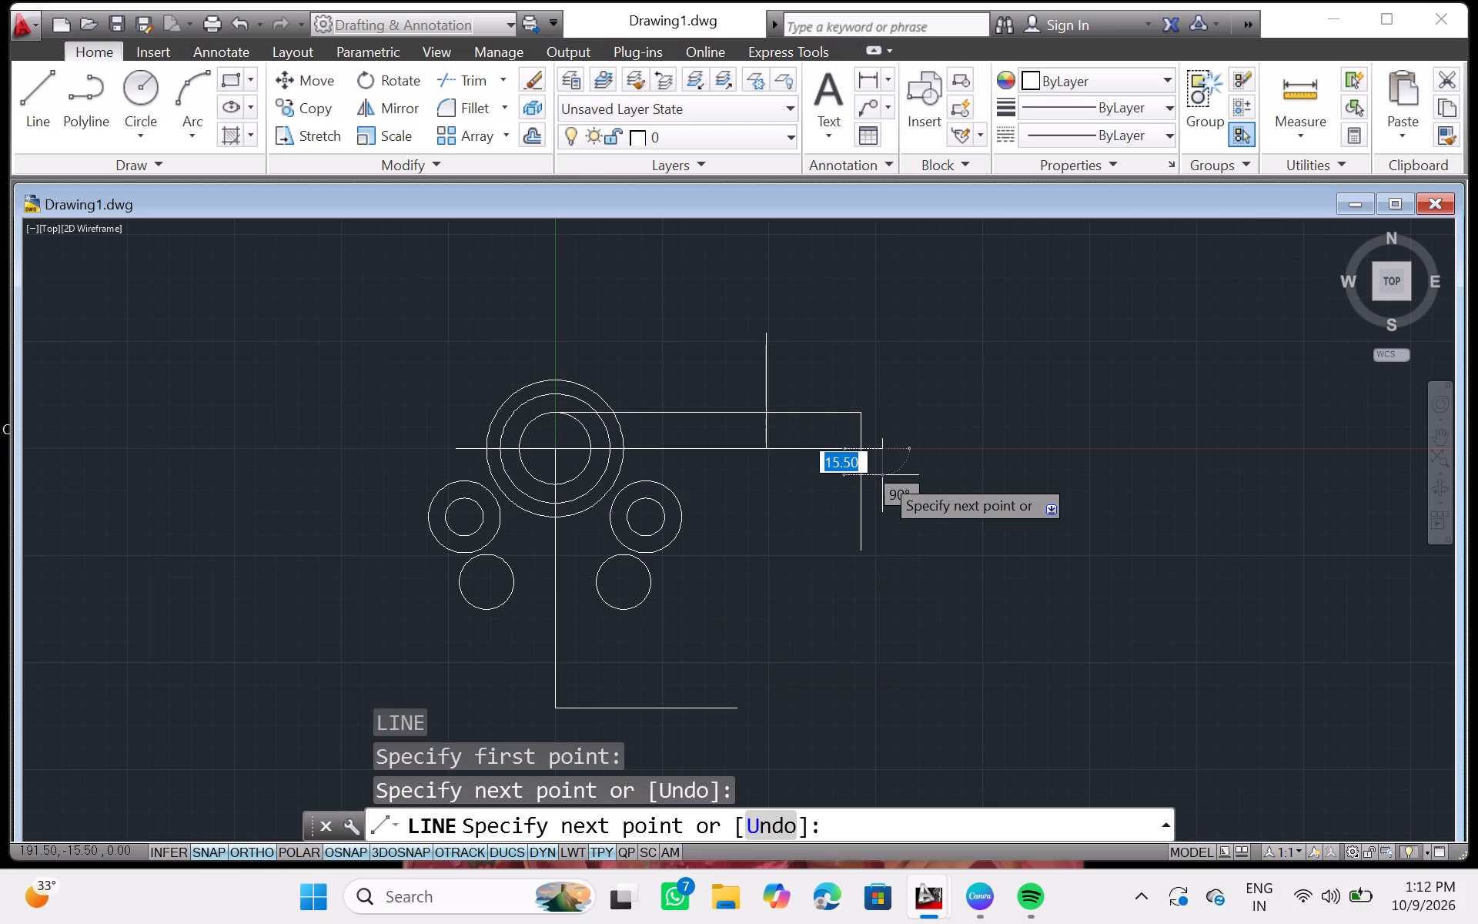
key(Return)
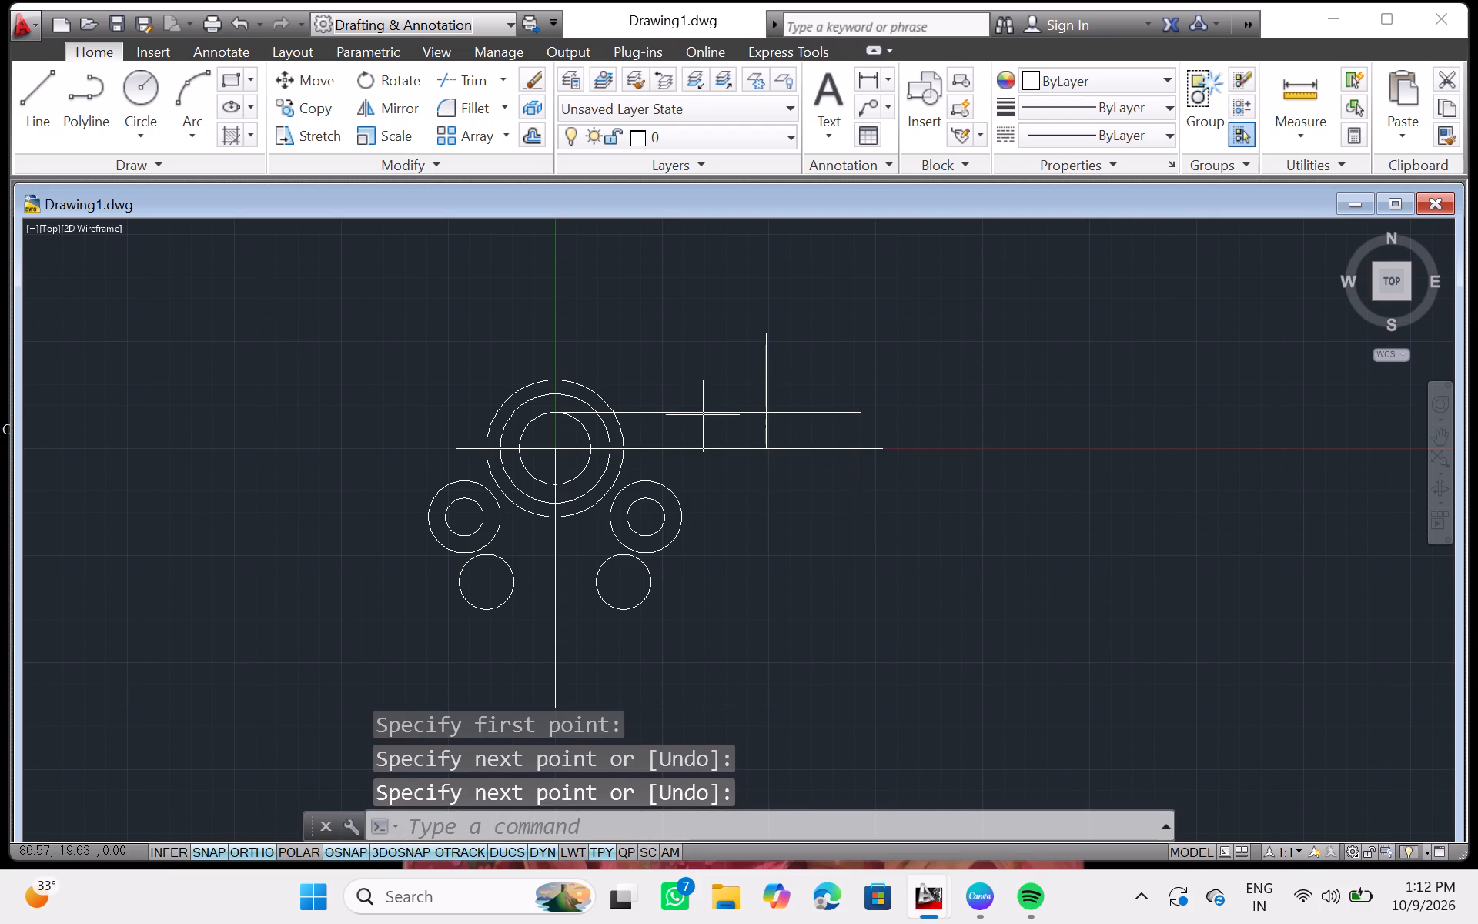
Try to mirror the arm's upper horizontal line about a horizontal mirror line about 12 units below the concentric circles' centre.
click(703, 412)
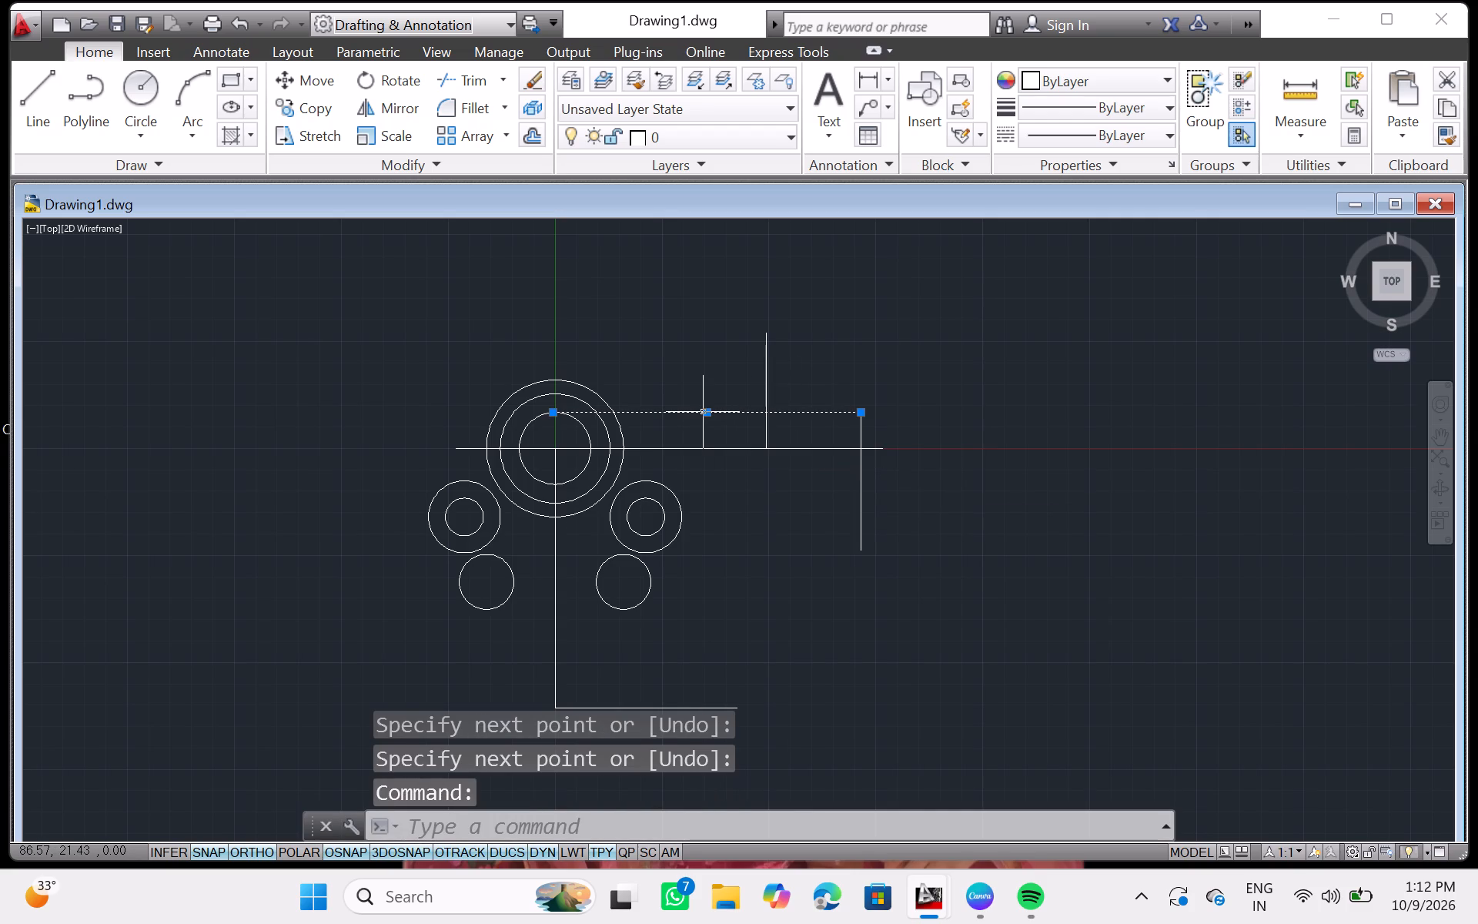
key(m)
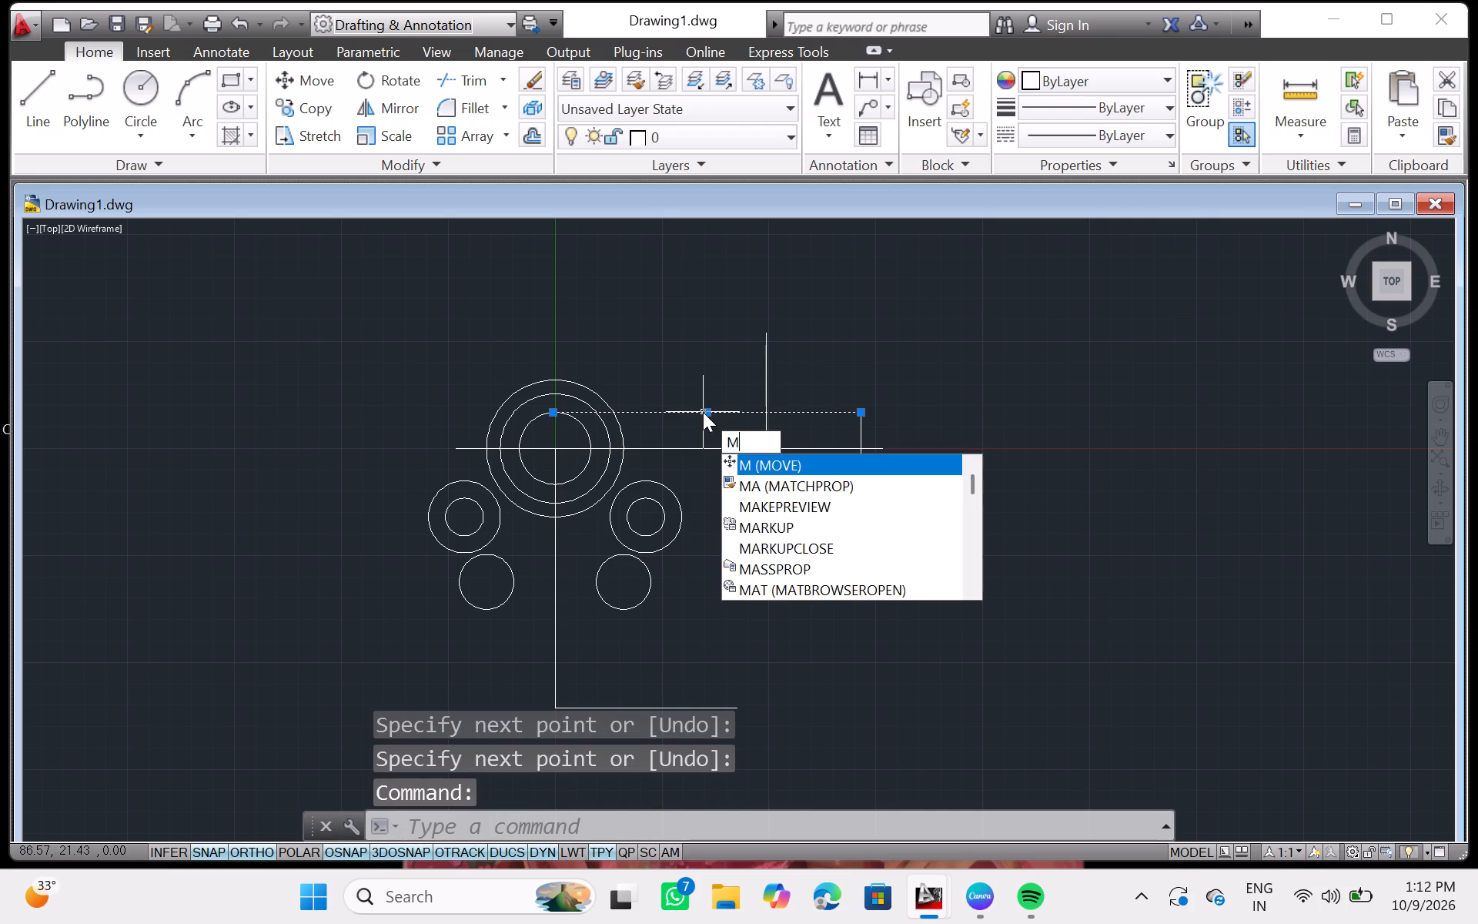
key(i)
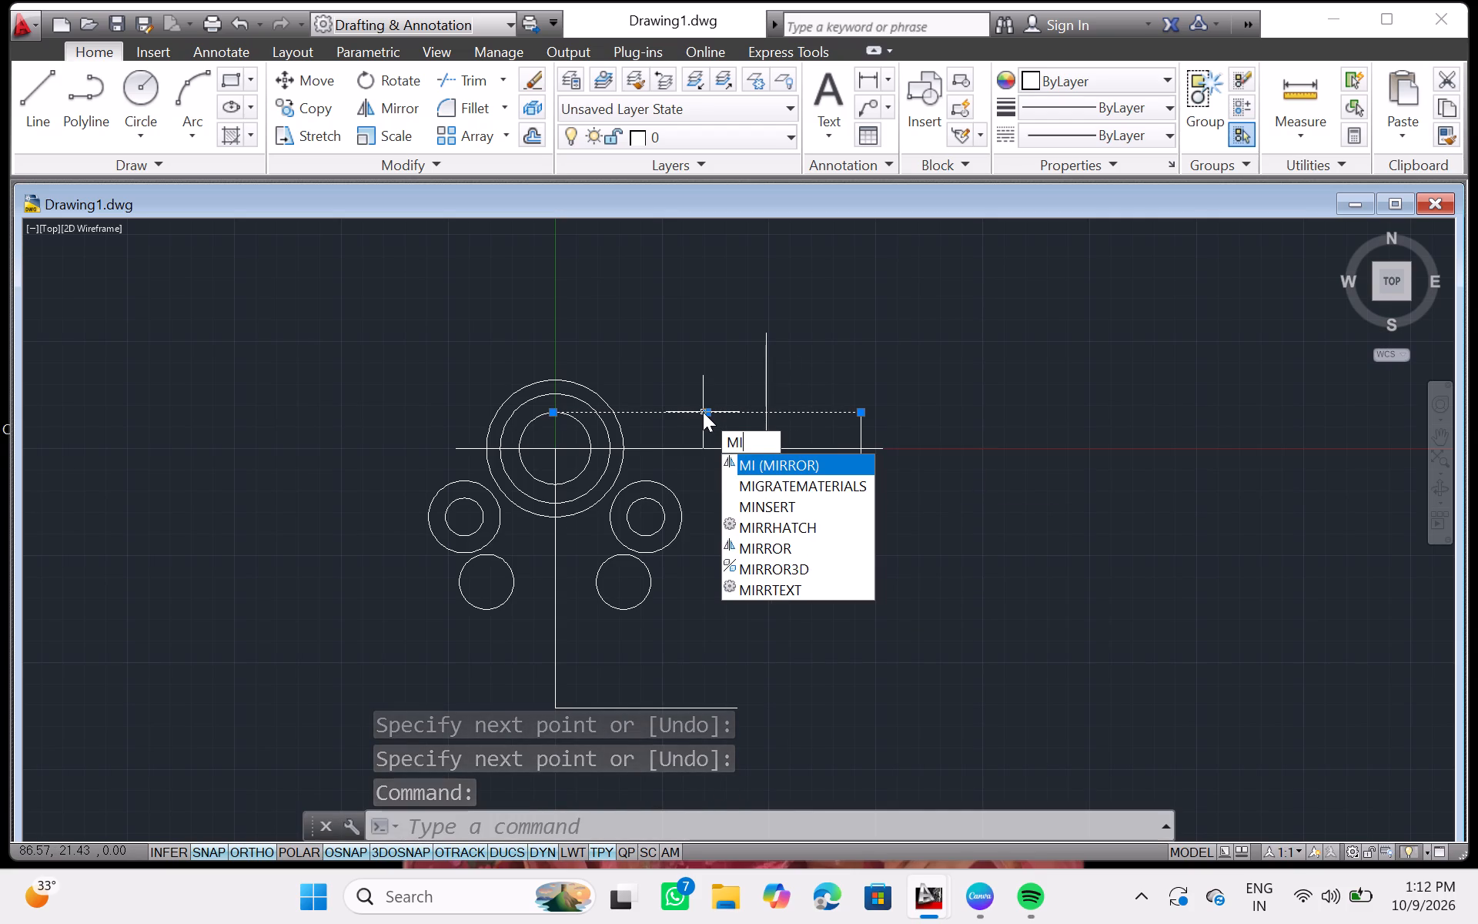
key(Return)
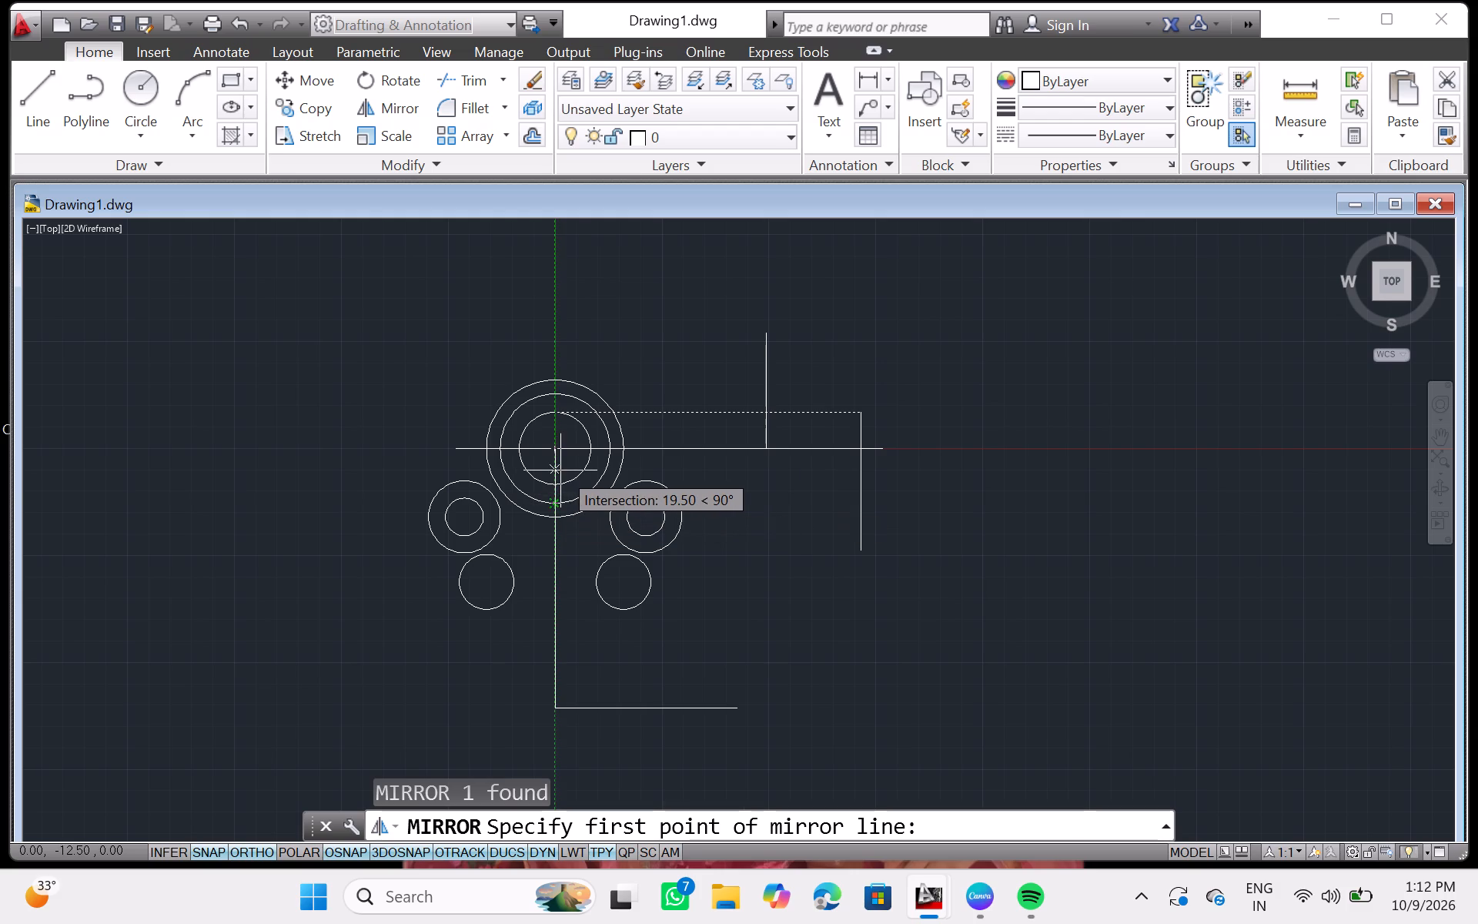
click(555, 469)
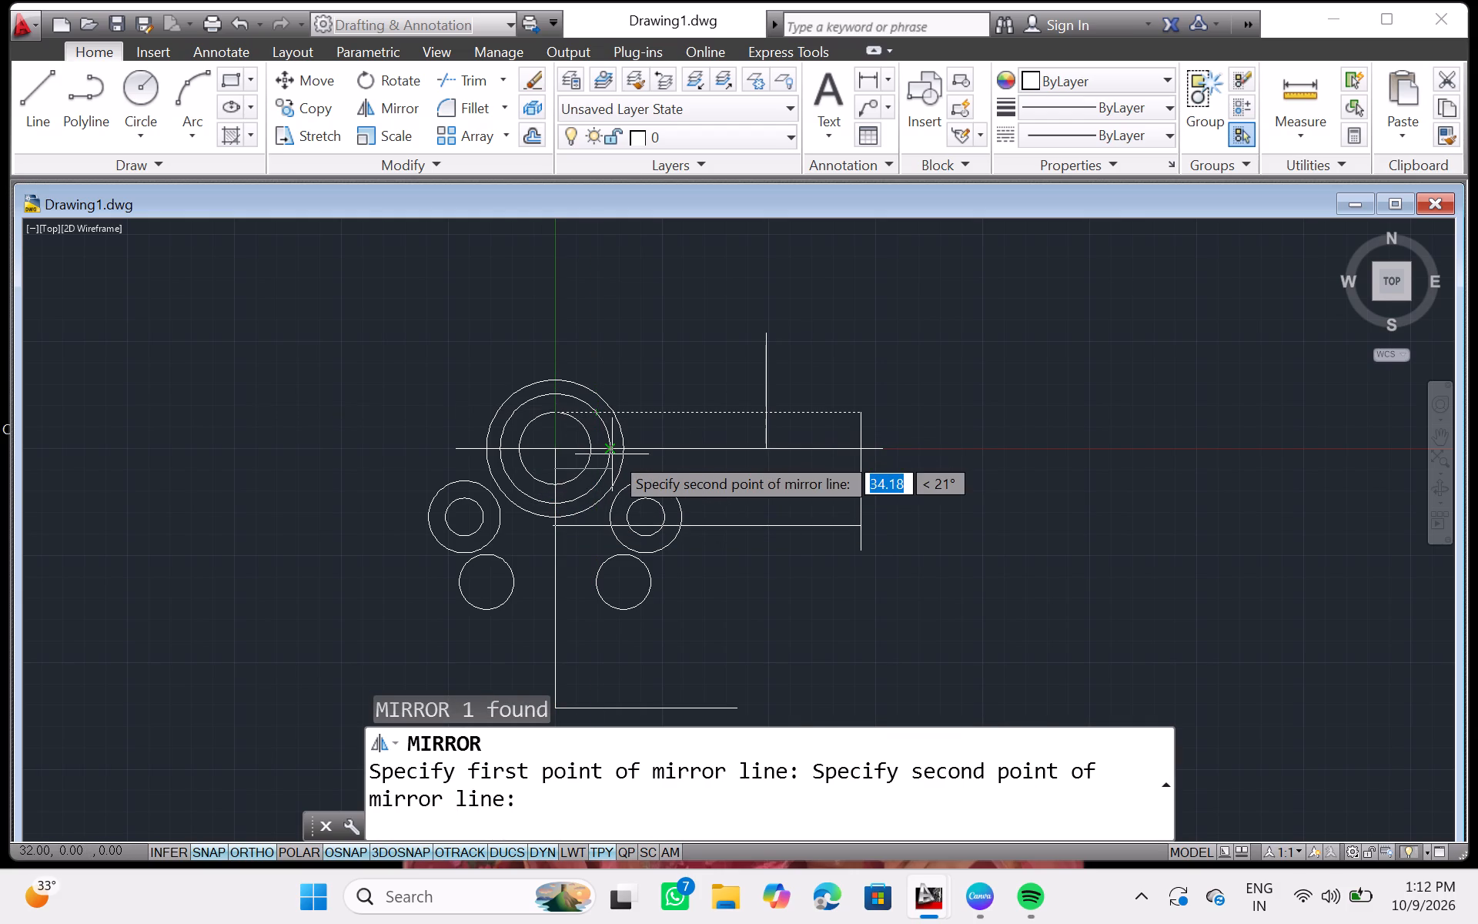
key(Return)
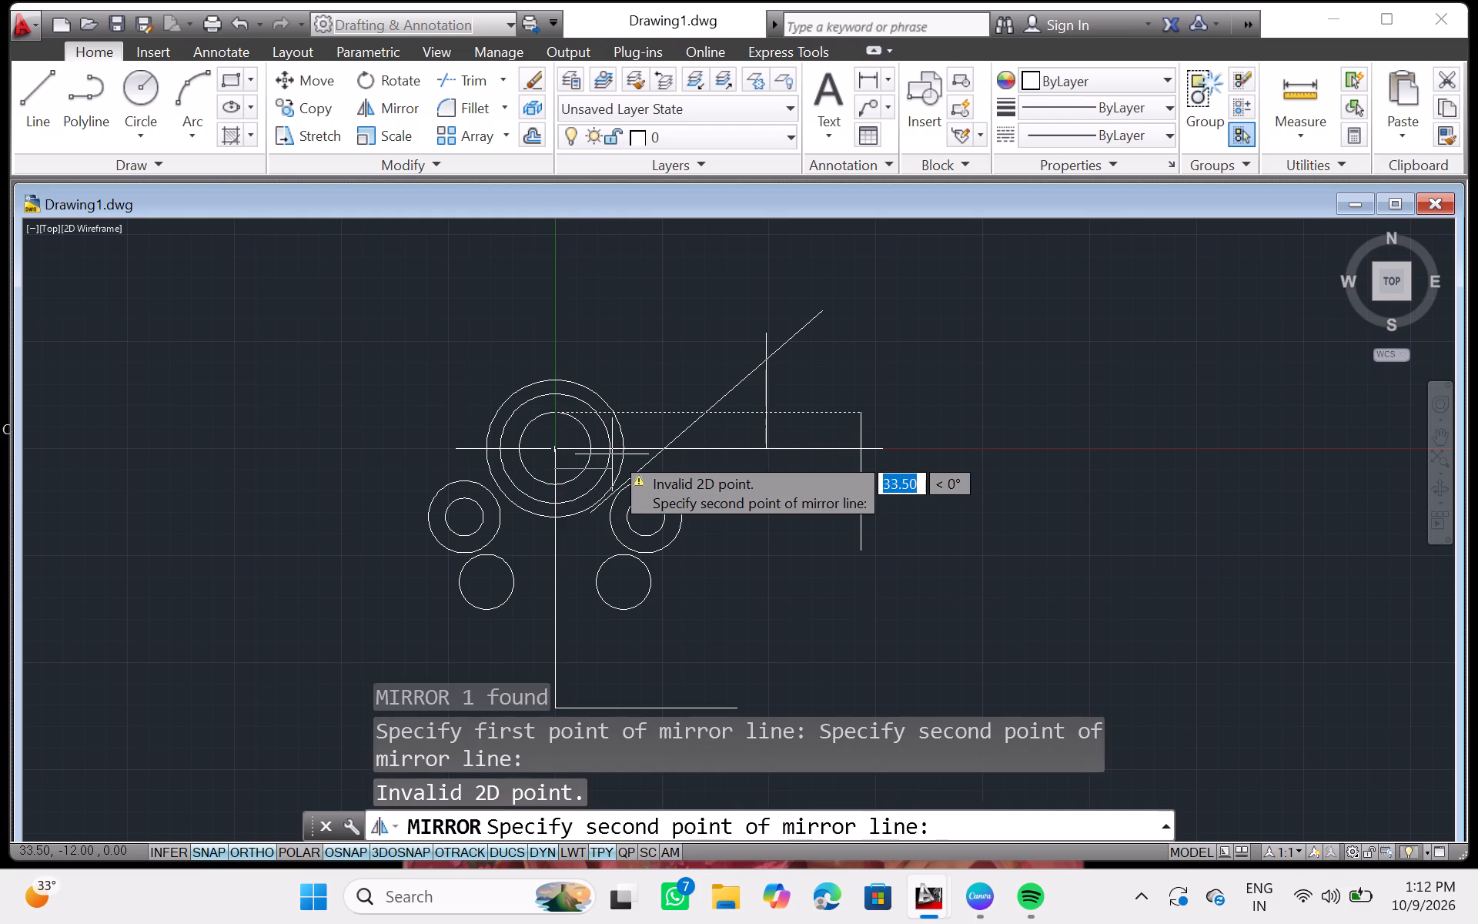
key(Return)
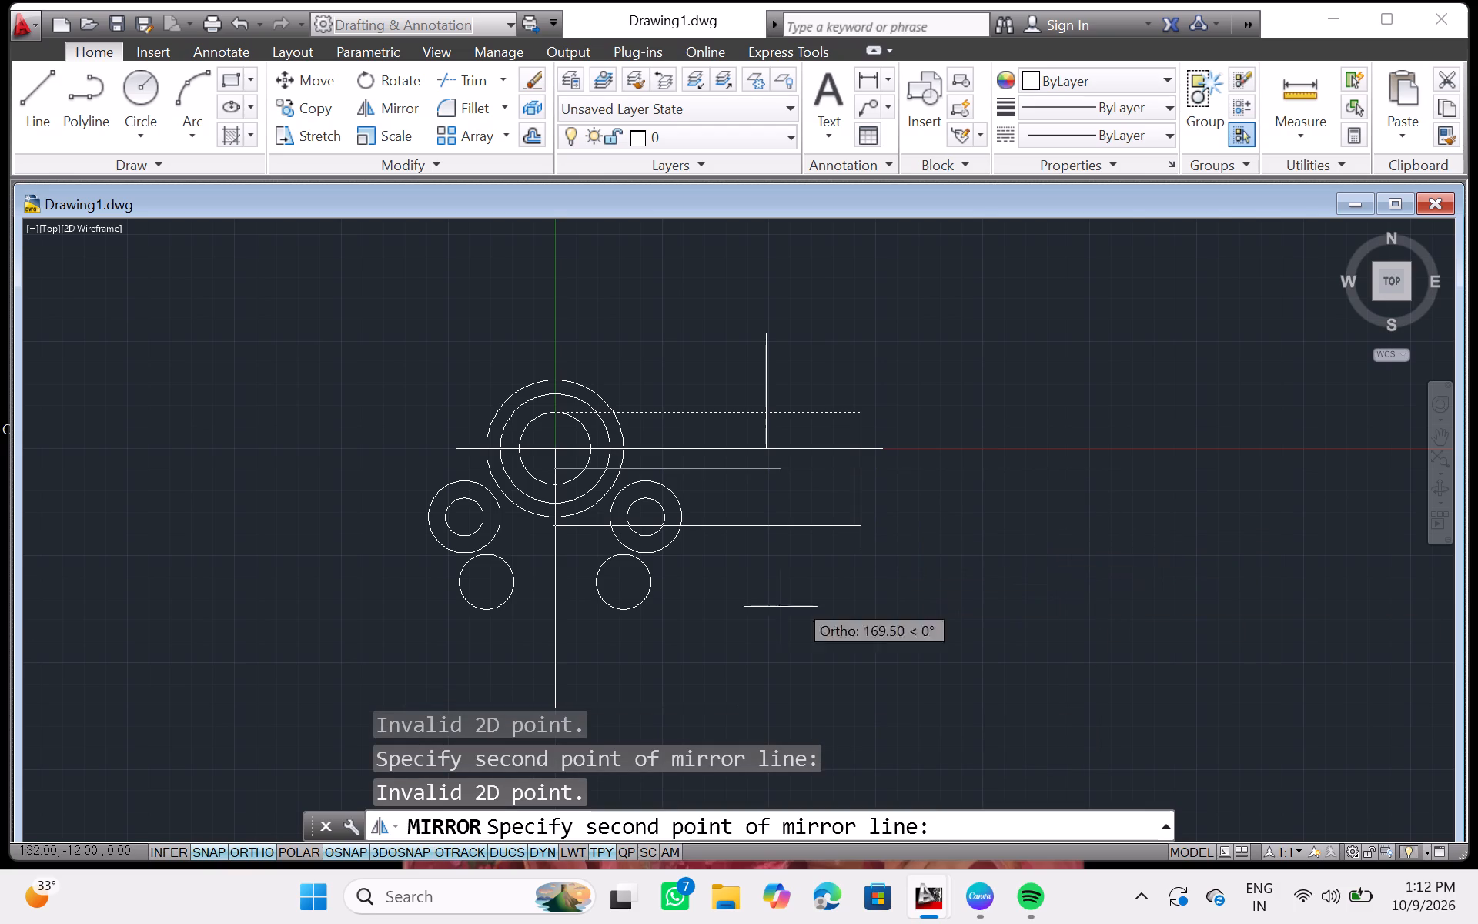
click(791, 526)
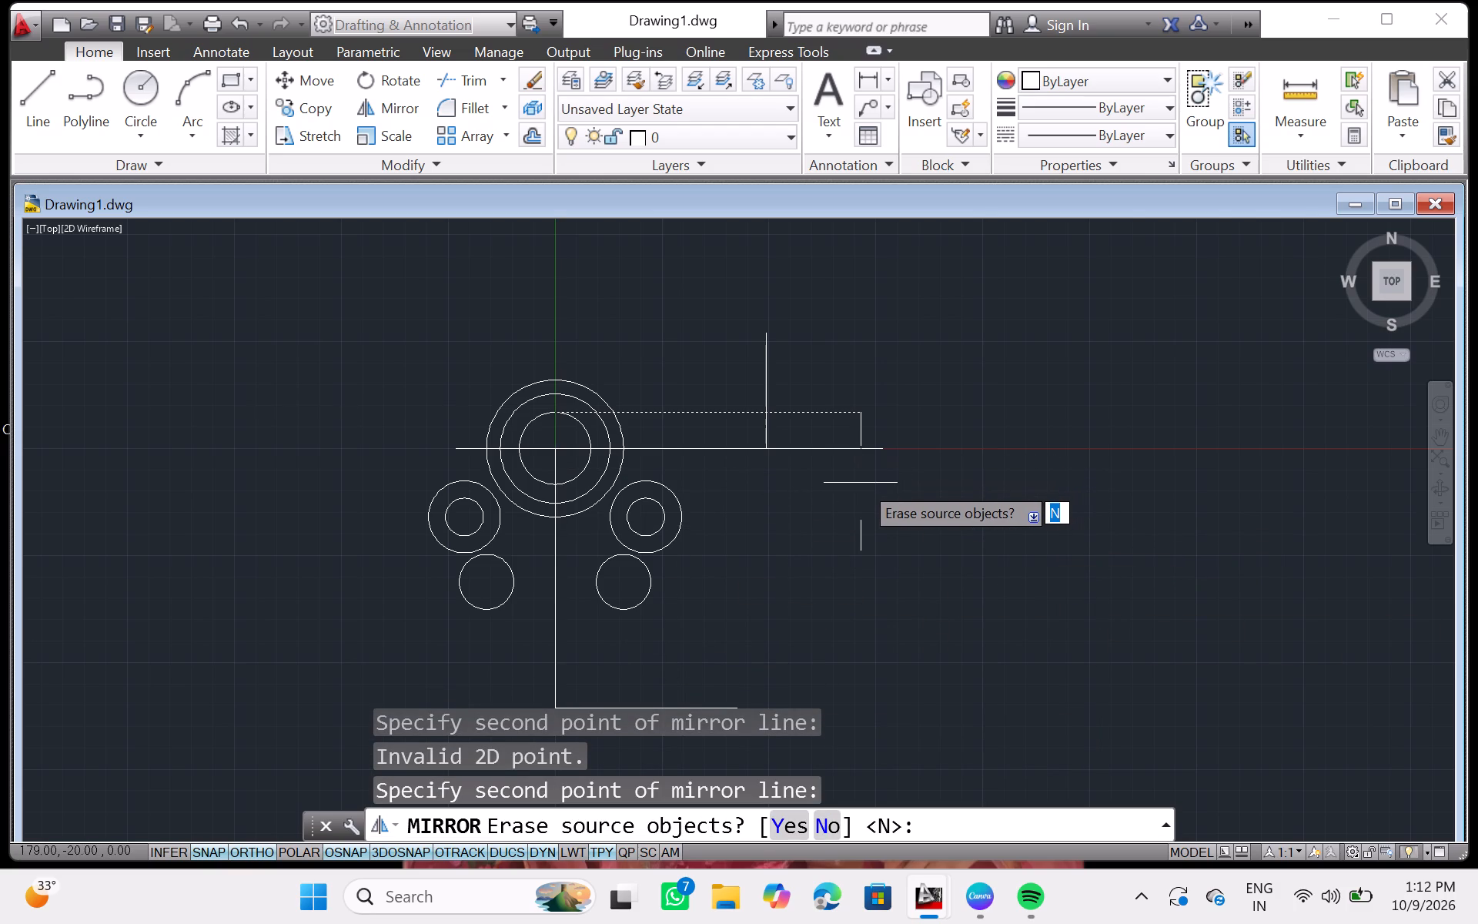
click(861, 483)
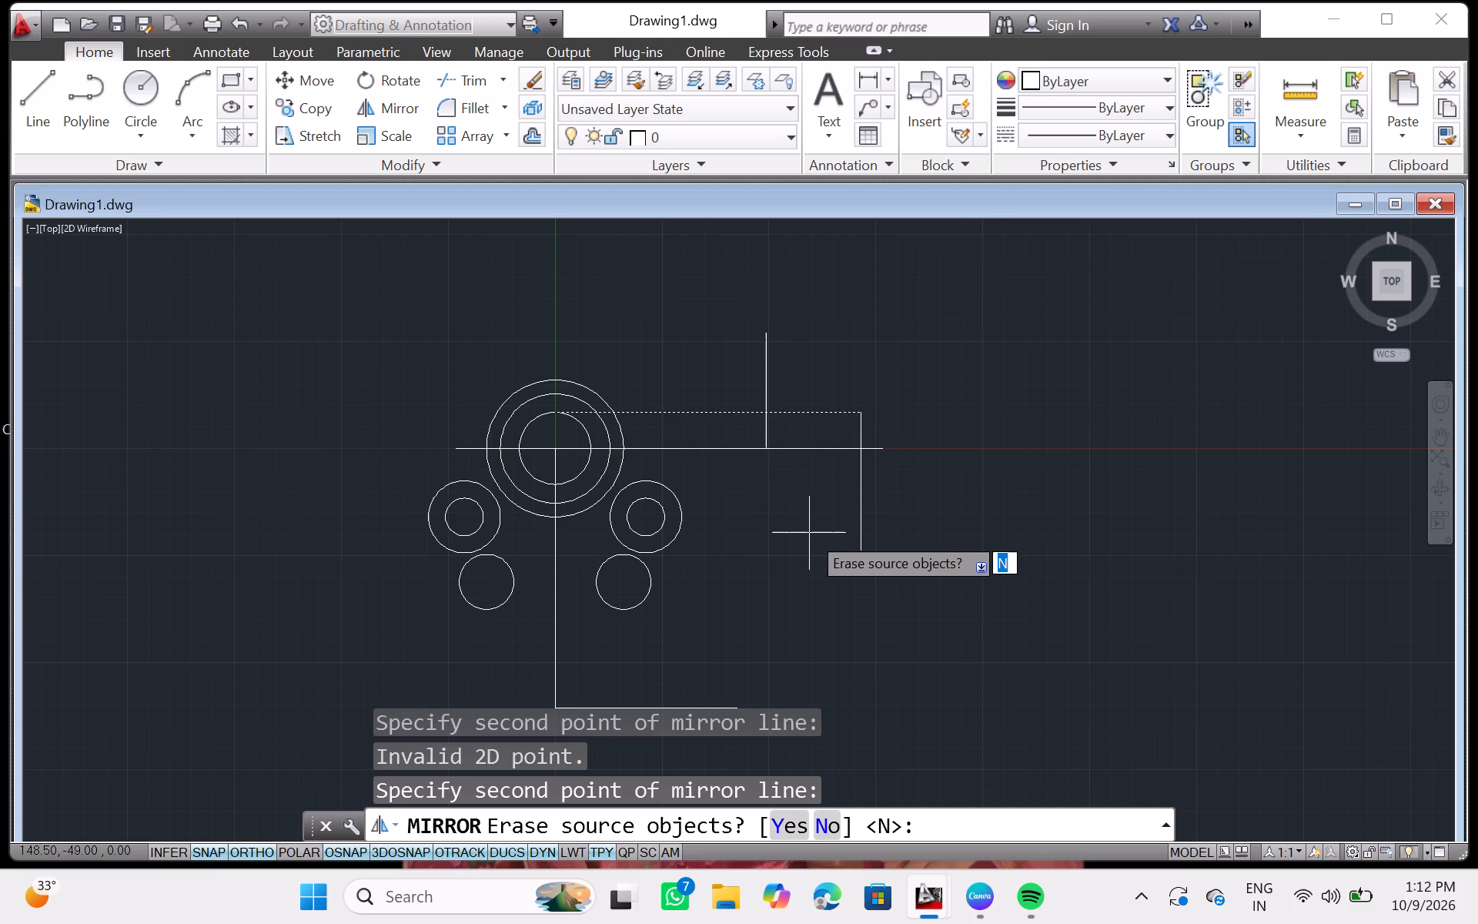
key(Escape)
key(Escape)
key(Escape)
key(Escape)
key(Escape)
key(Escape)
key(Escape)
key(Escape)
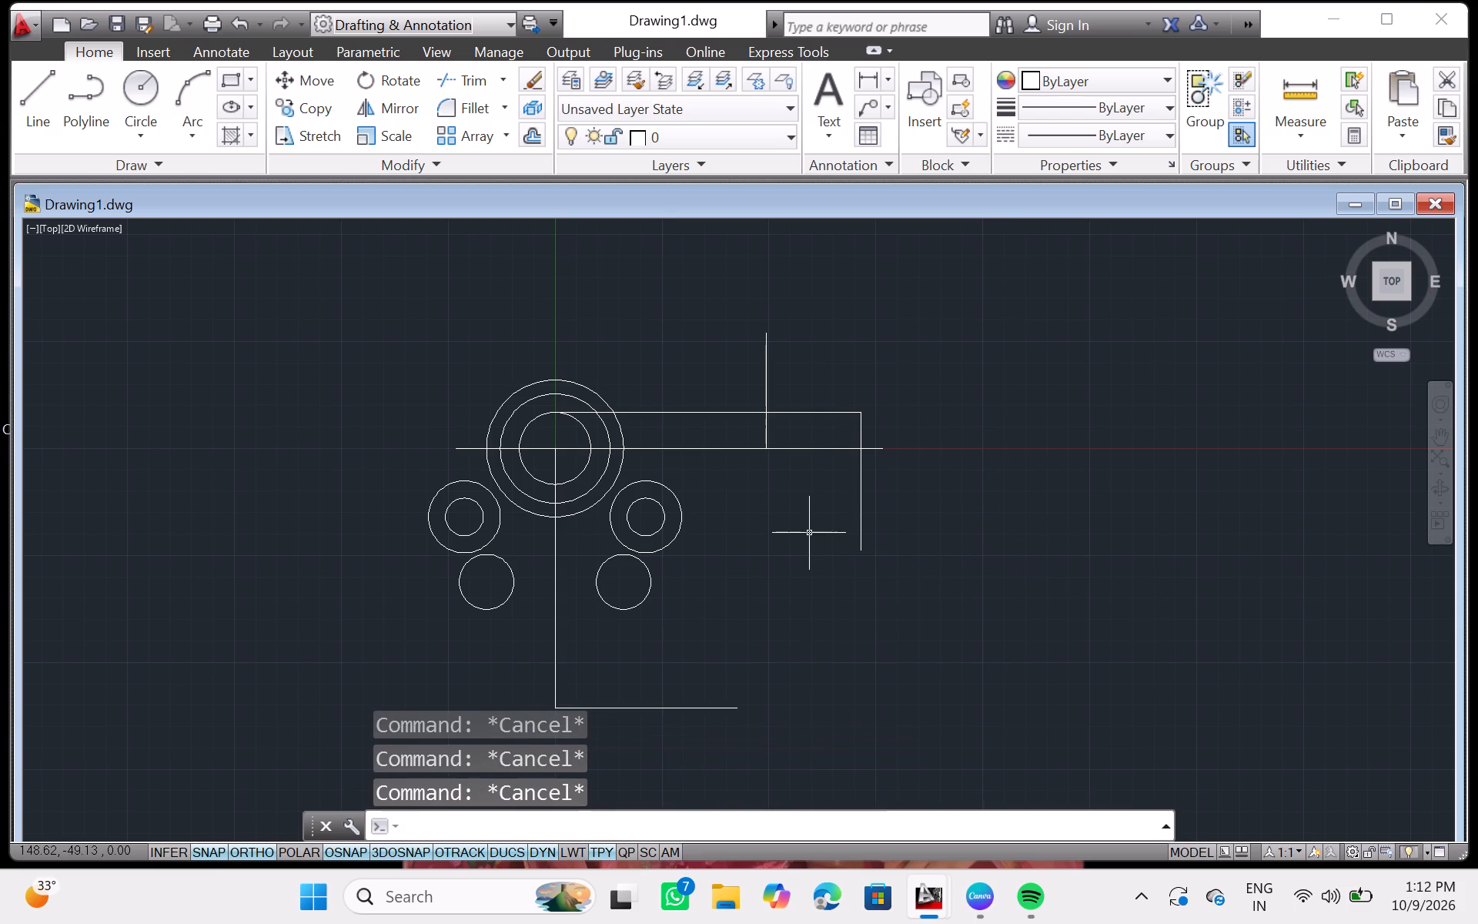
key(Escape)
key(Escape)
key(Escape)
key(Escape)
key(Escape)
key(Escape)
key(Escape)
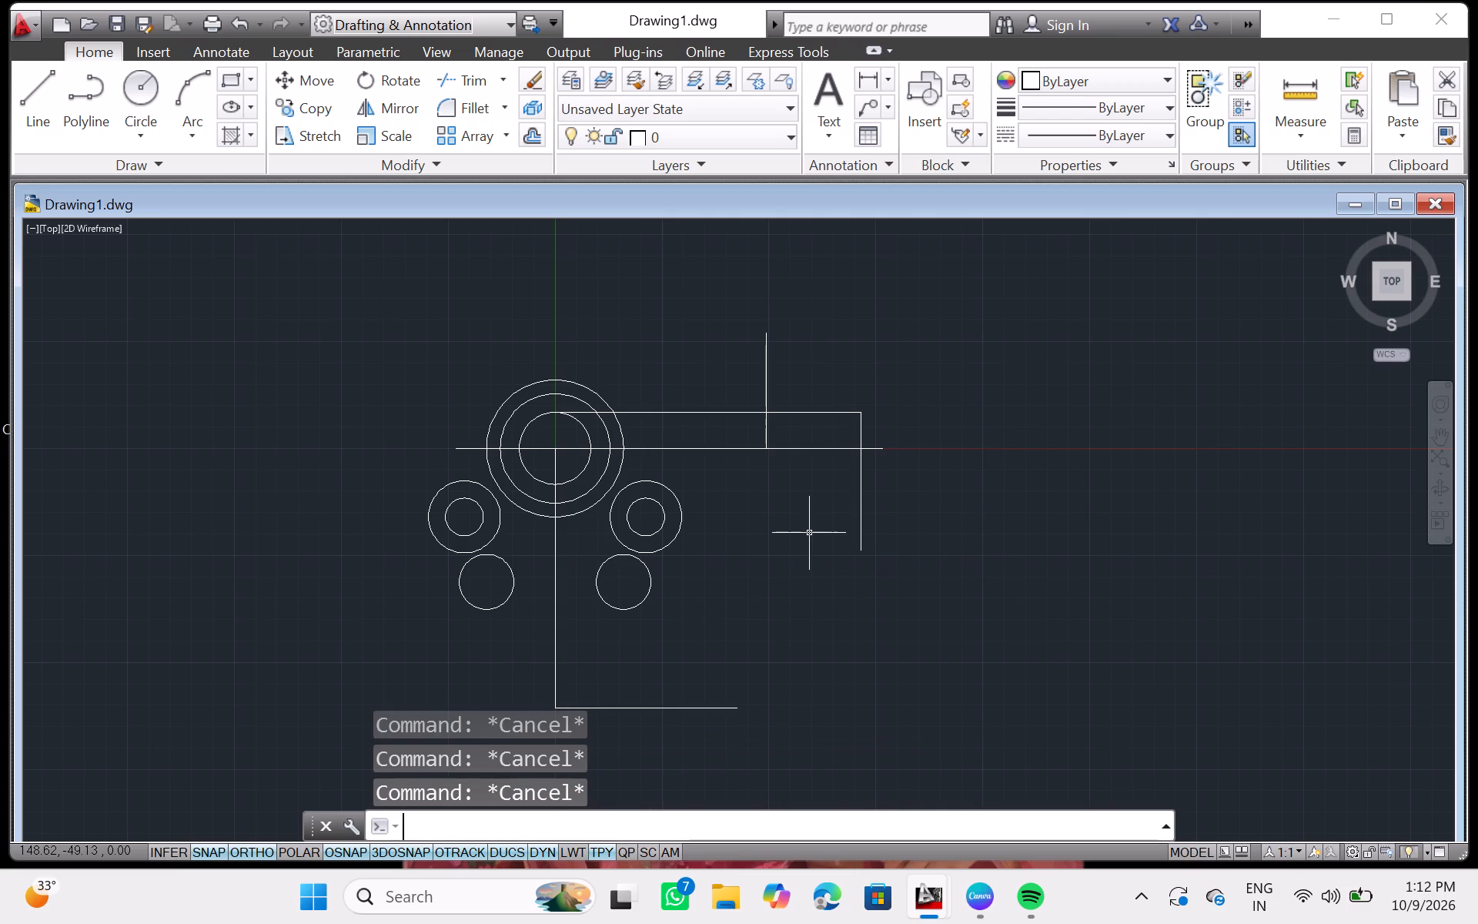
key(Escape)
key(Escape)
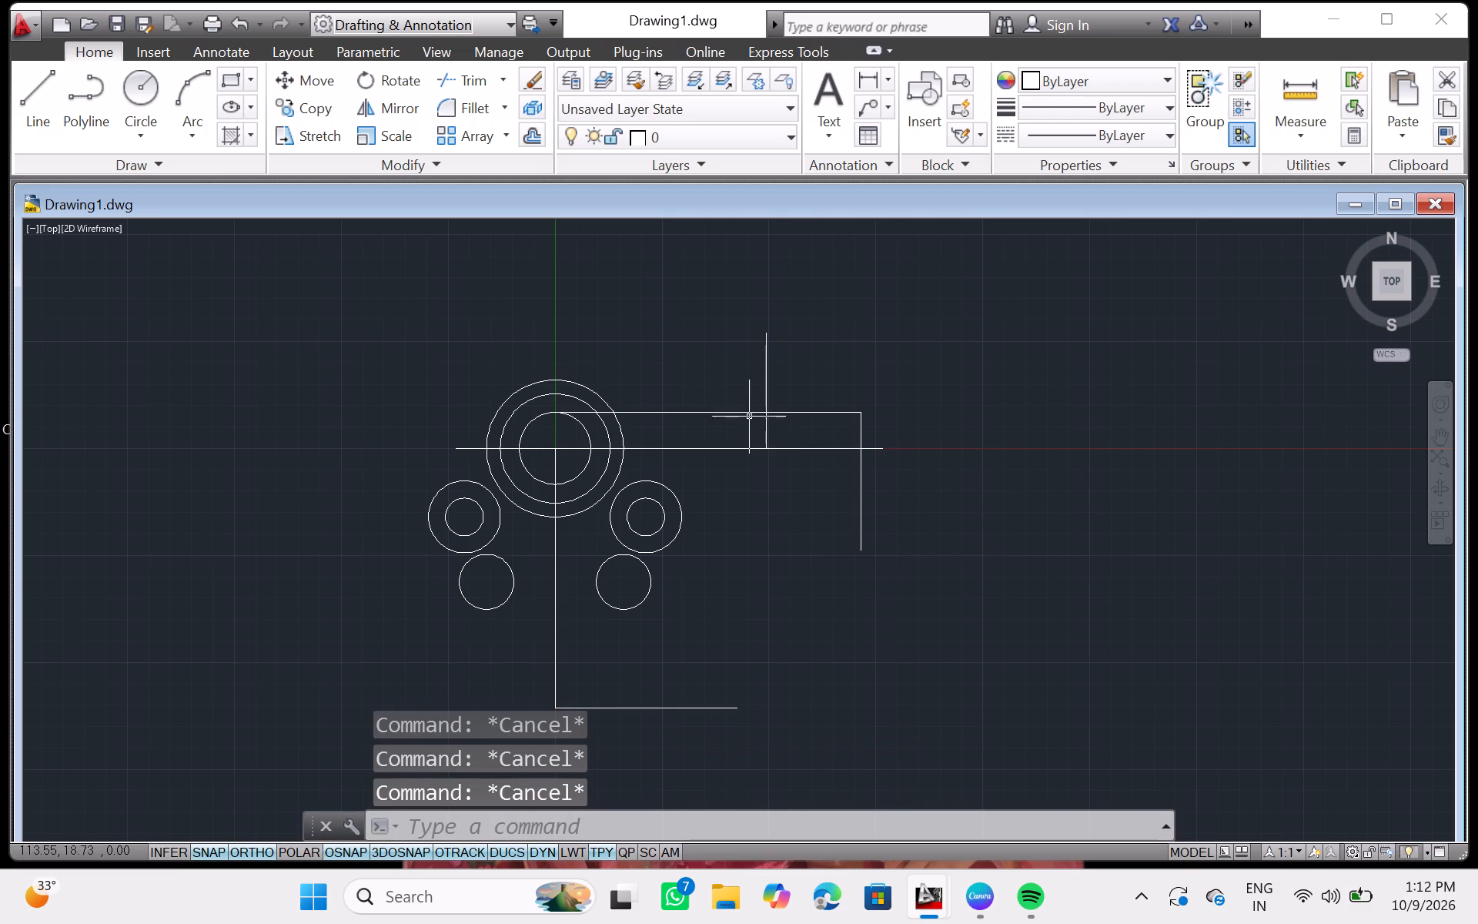
Erase the arm's upper horizontal line, the 191.5-unit horizontal line from the circles' centre, and the arm's two vertical lines.
click(748, 411)
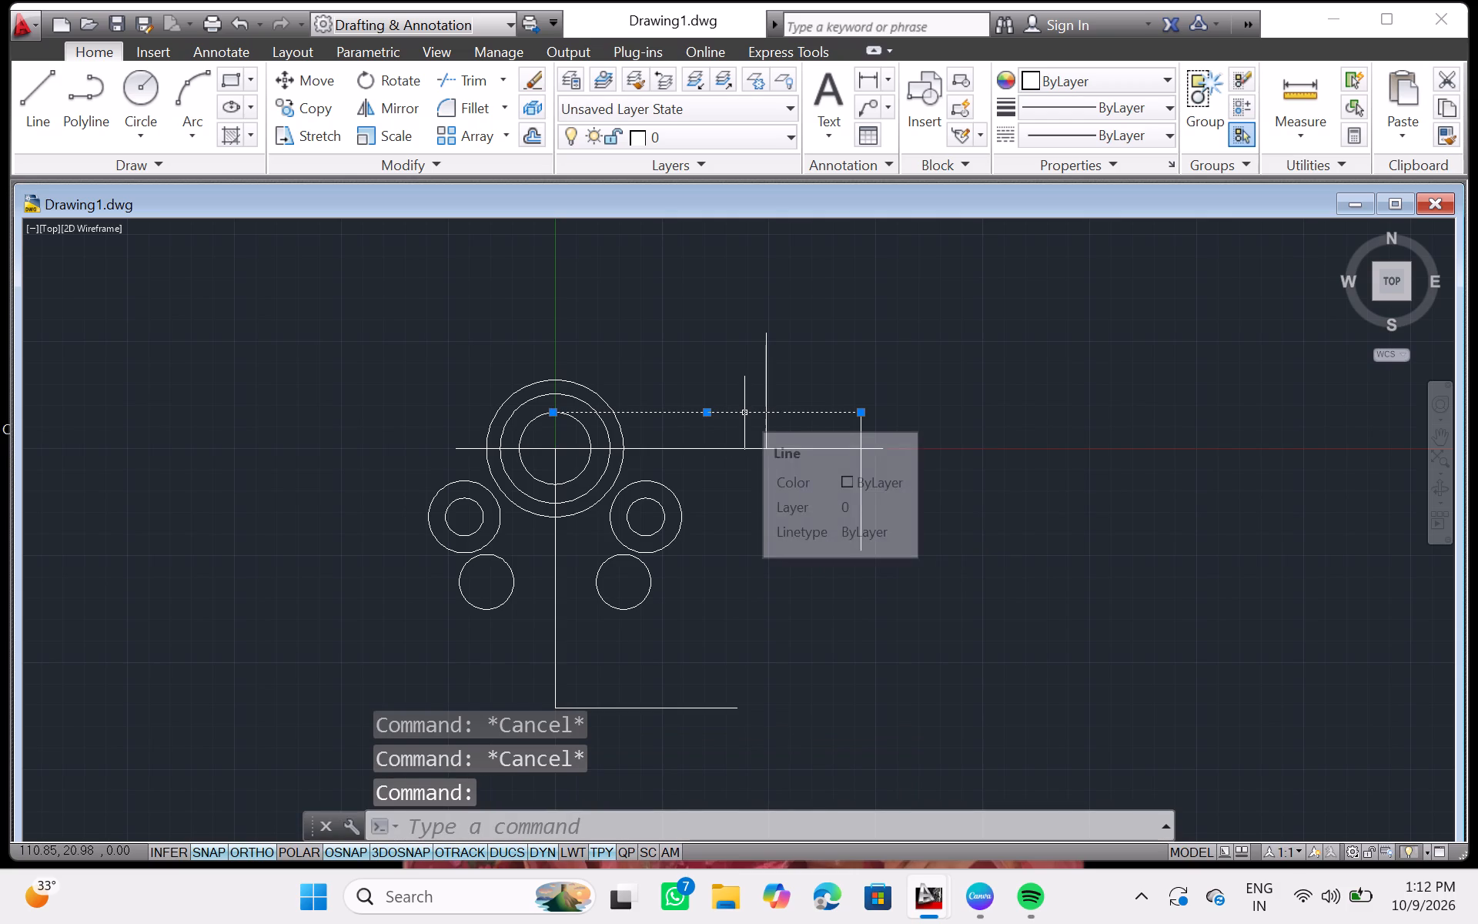
key(Delete)
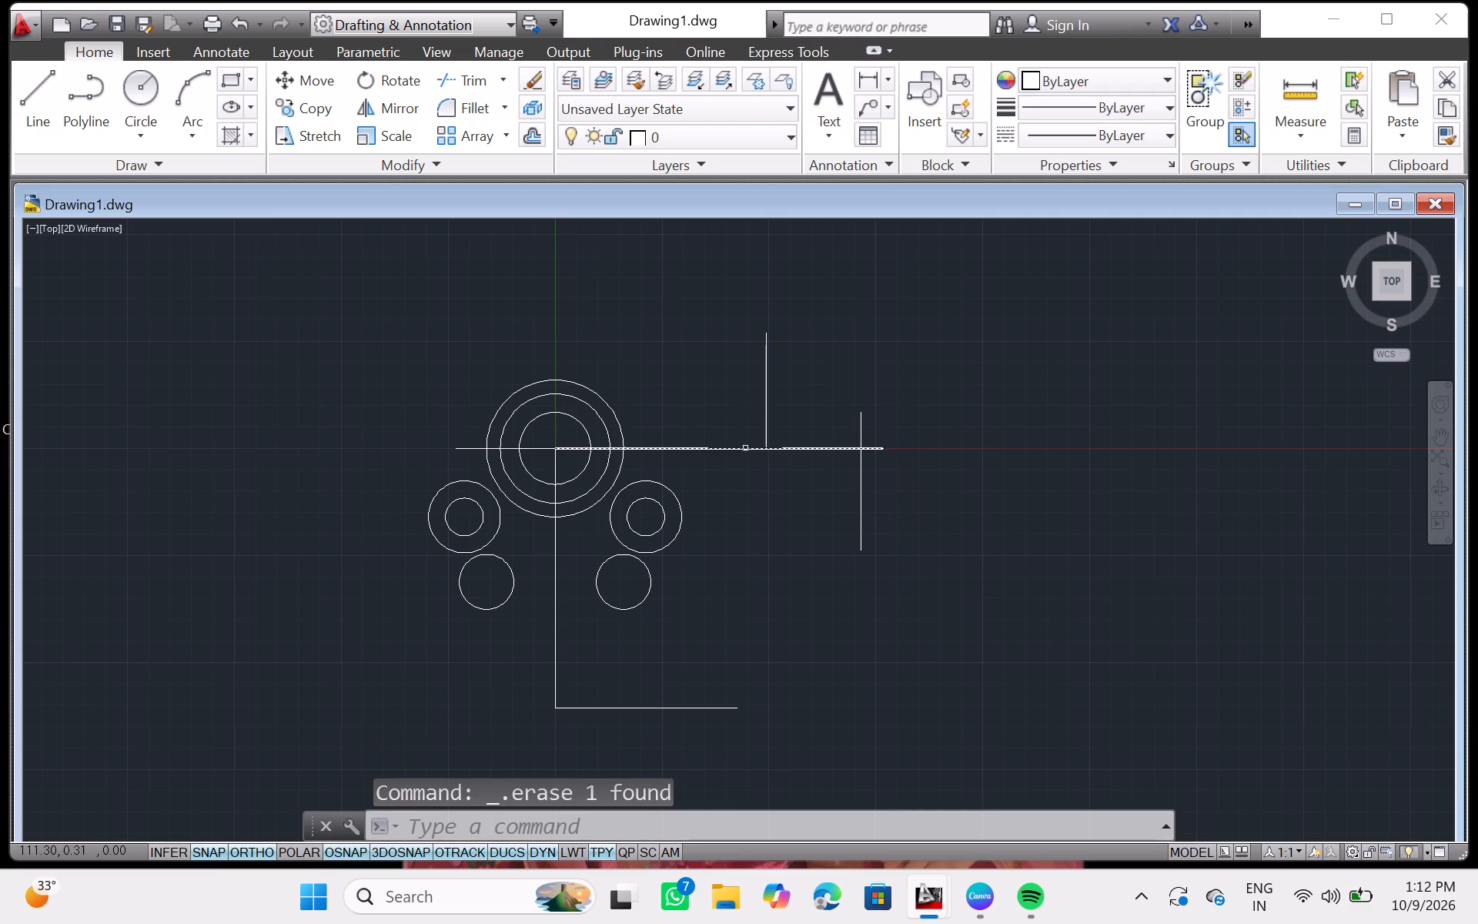
click(745, 450)
key(Delete)
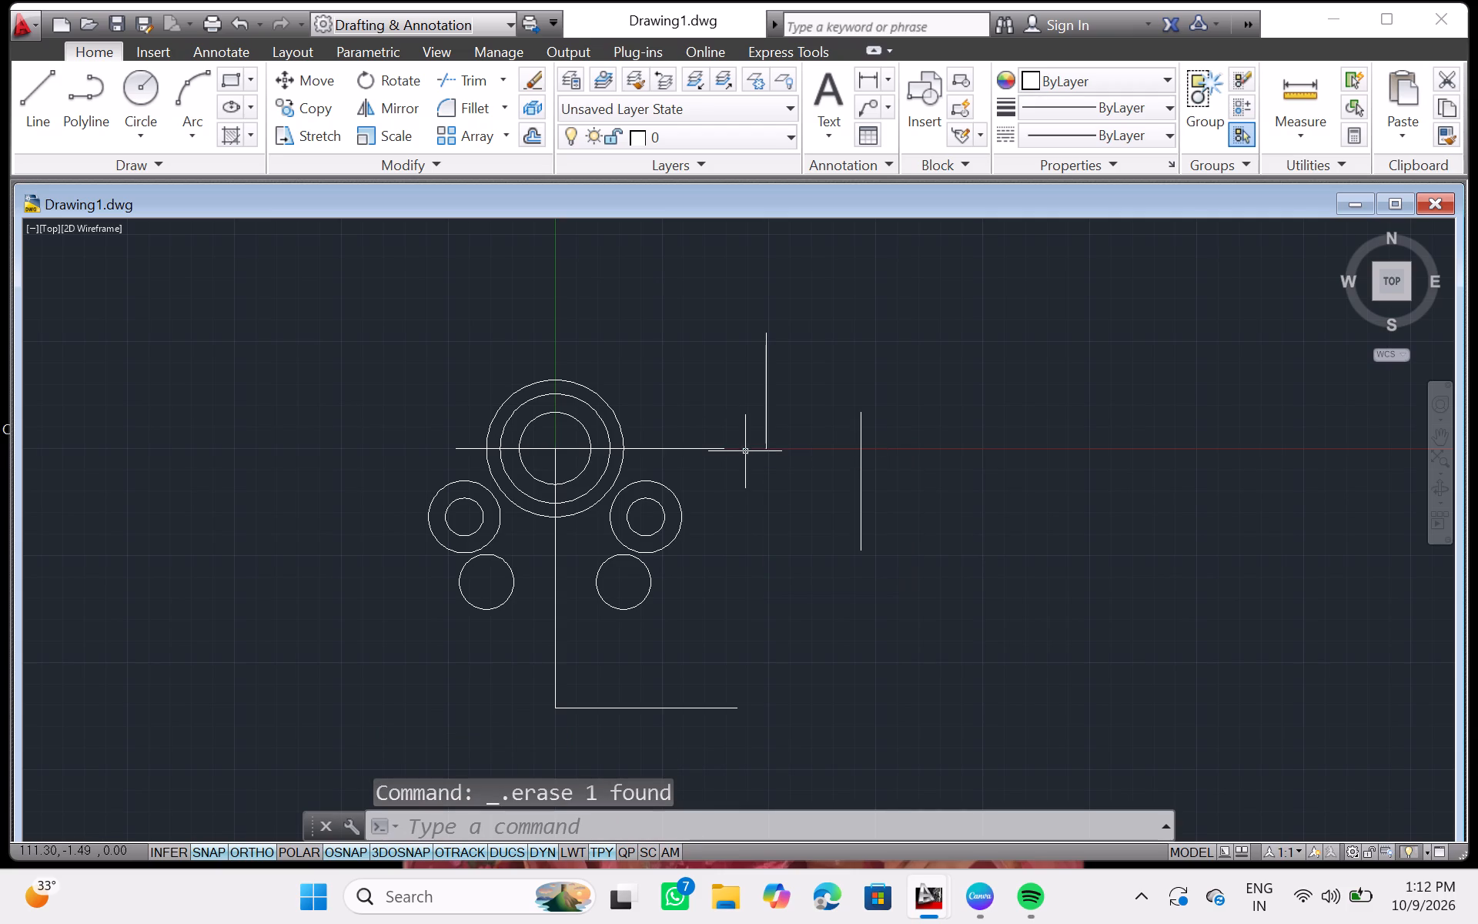
click(861, 468)
key(Delete)
click(765, 404)
key(Delete)
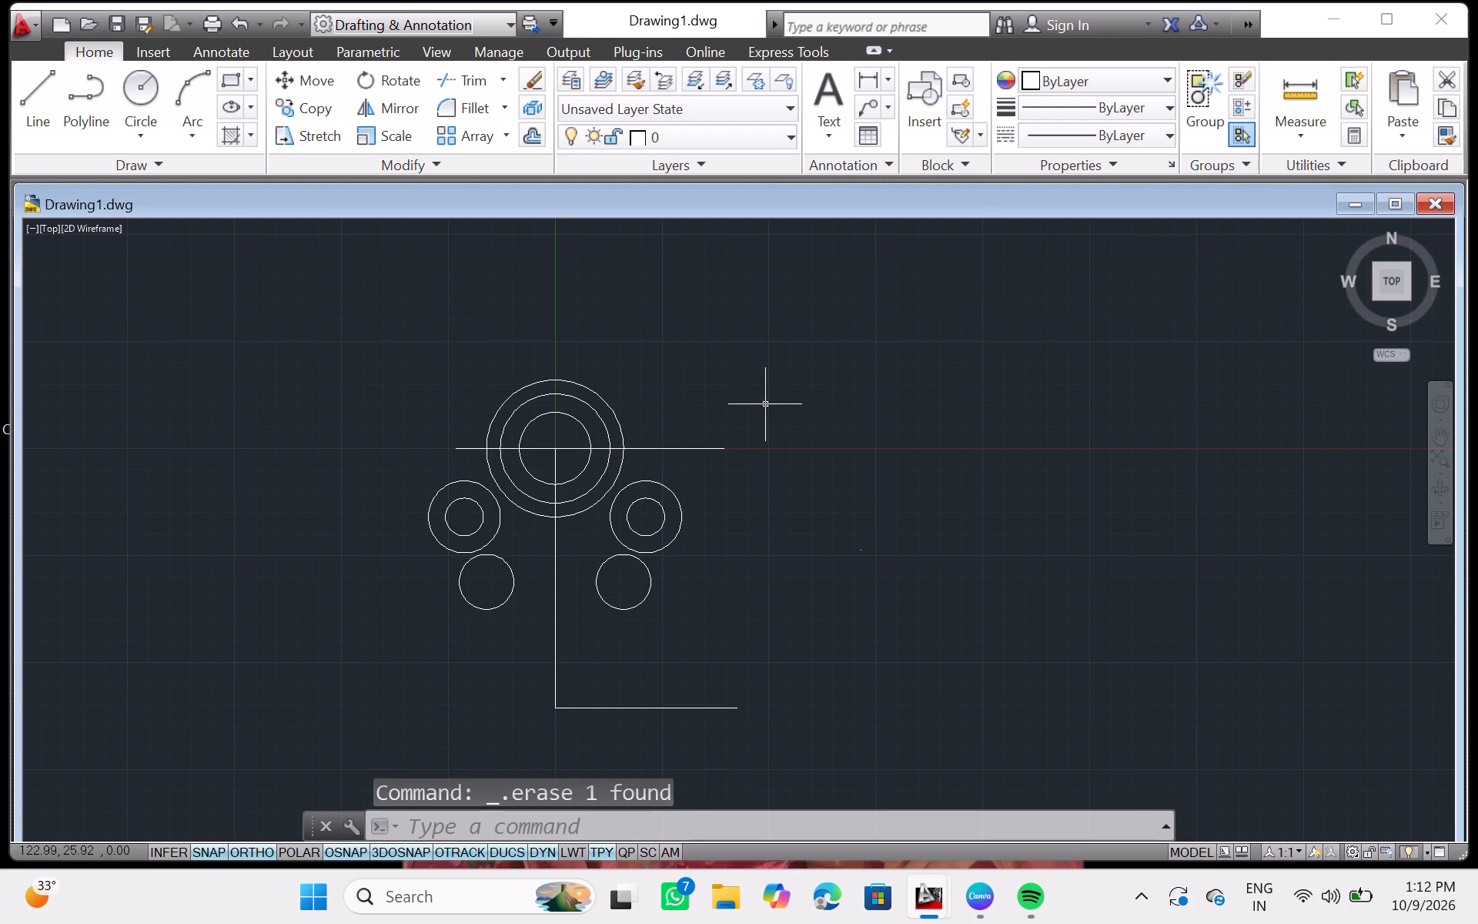
Erase the tiny leftover objects where the arm's vertical end line had its lower end.
drag(787, 439, 807, 474)
click(857, 520)
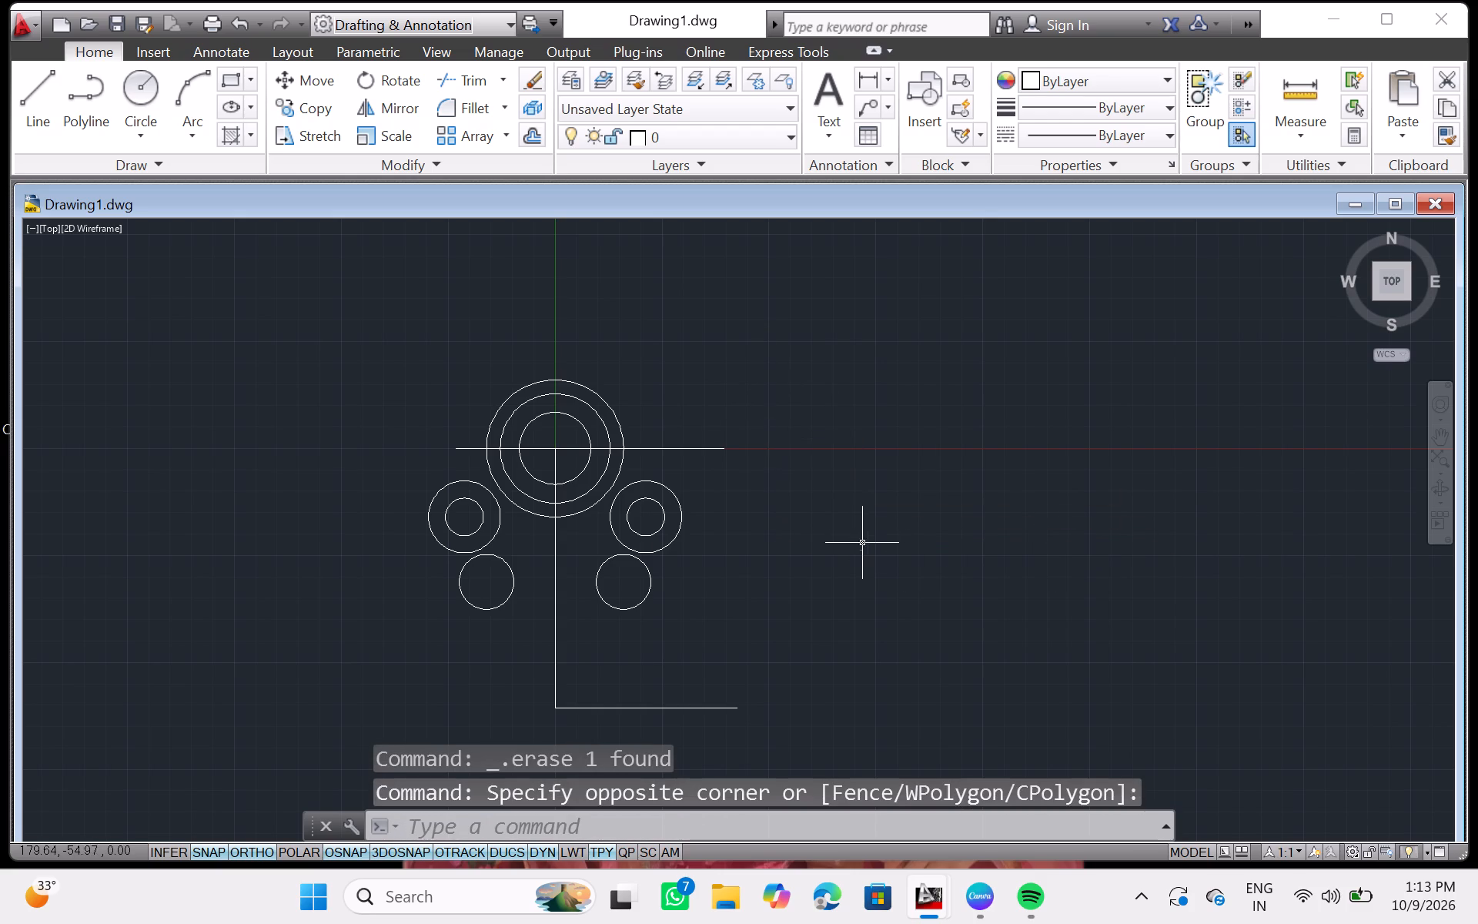
click(858, 552)
click(863, 547)
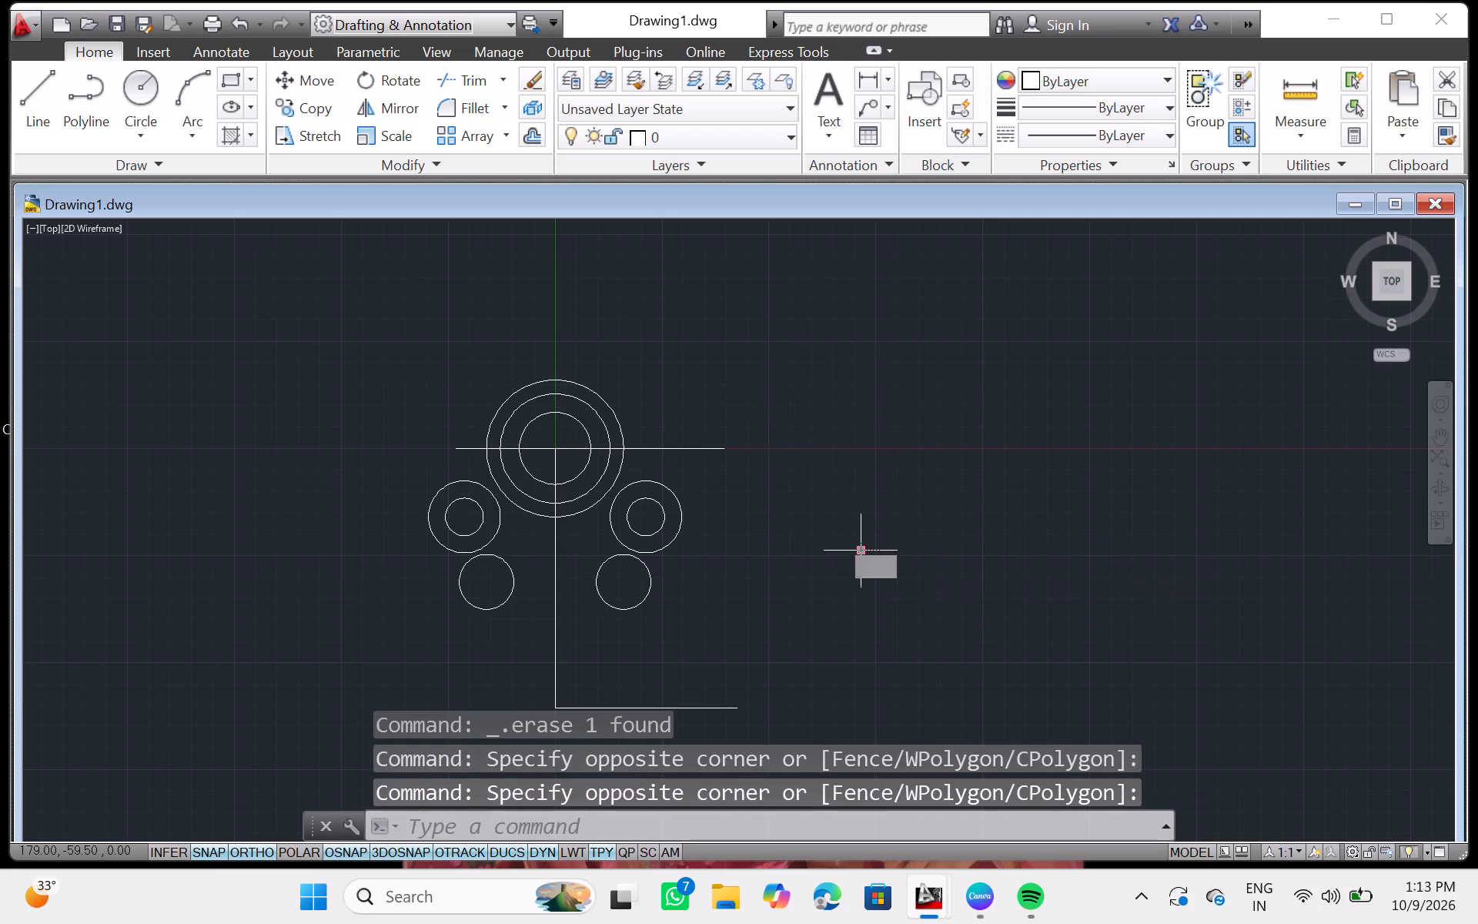
key(Delete)
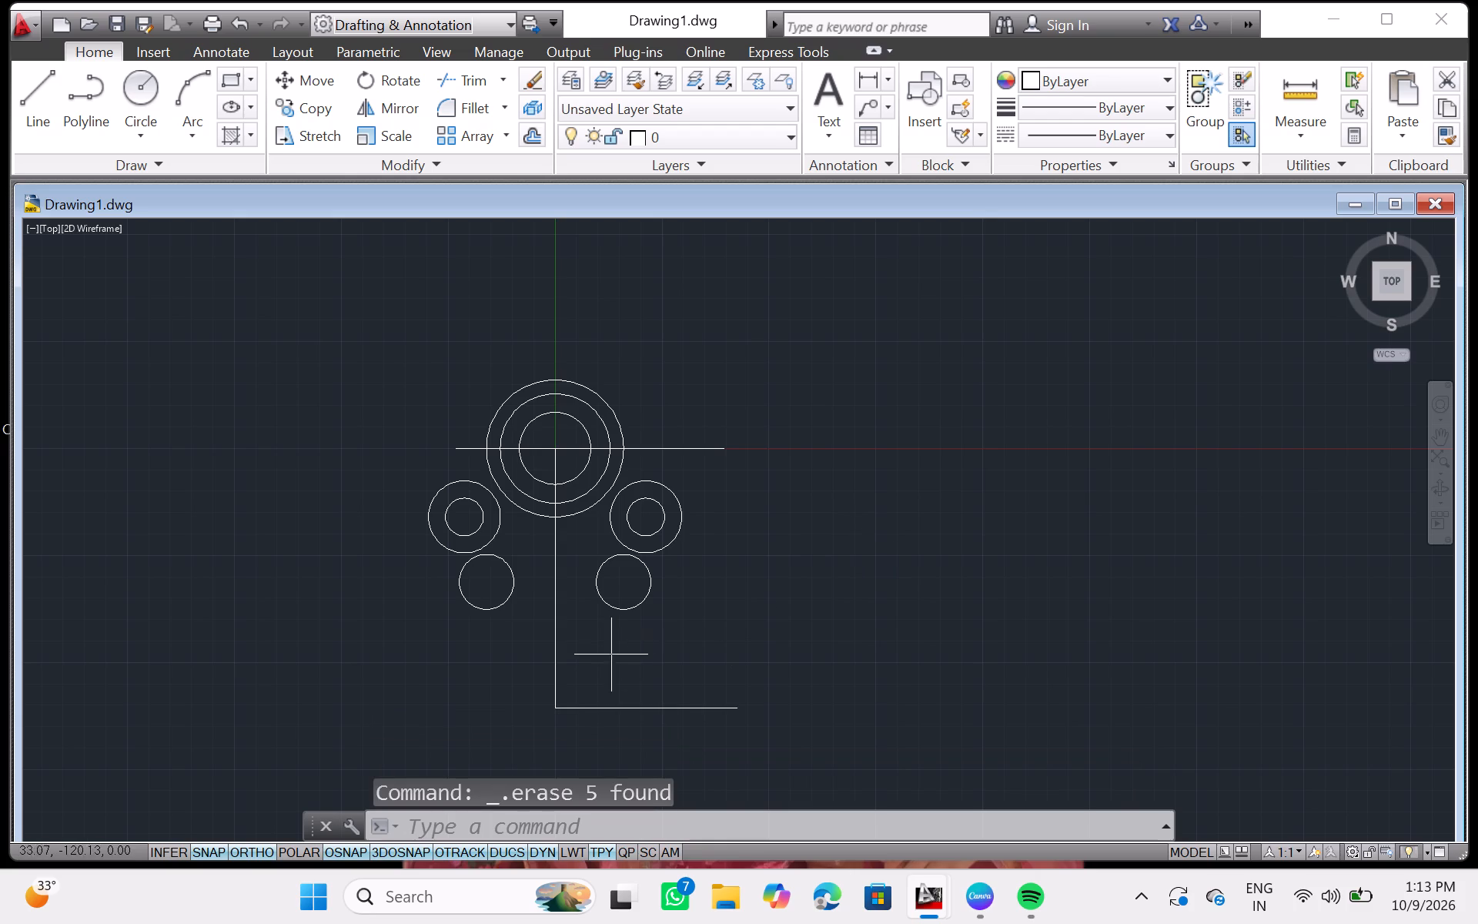
Erase the vertical line running down from the concentric circles' centre and the horizontal line at its lower end.
click(557, 704)
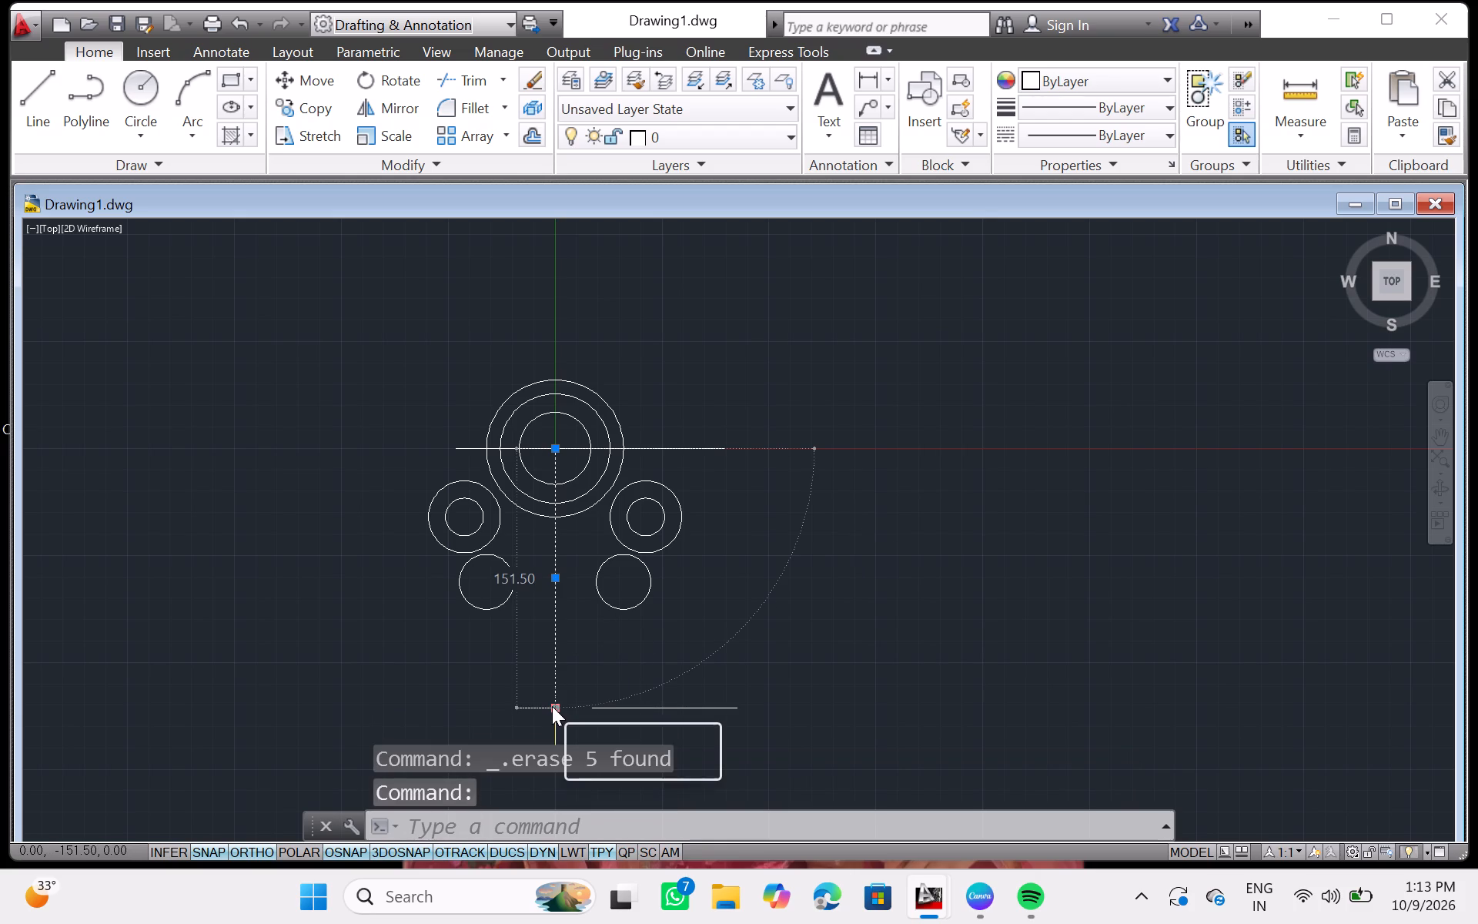
key(Delete)
key(Delete)
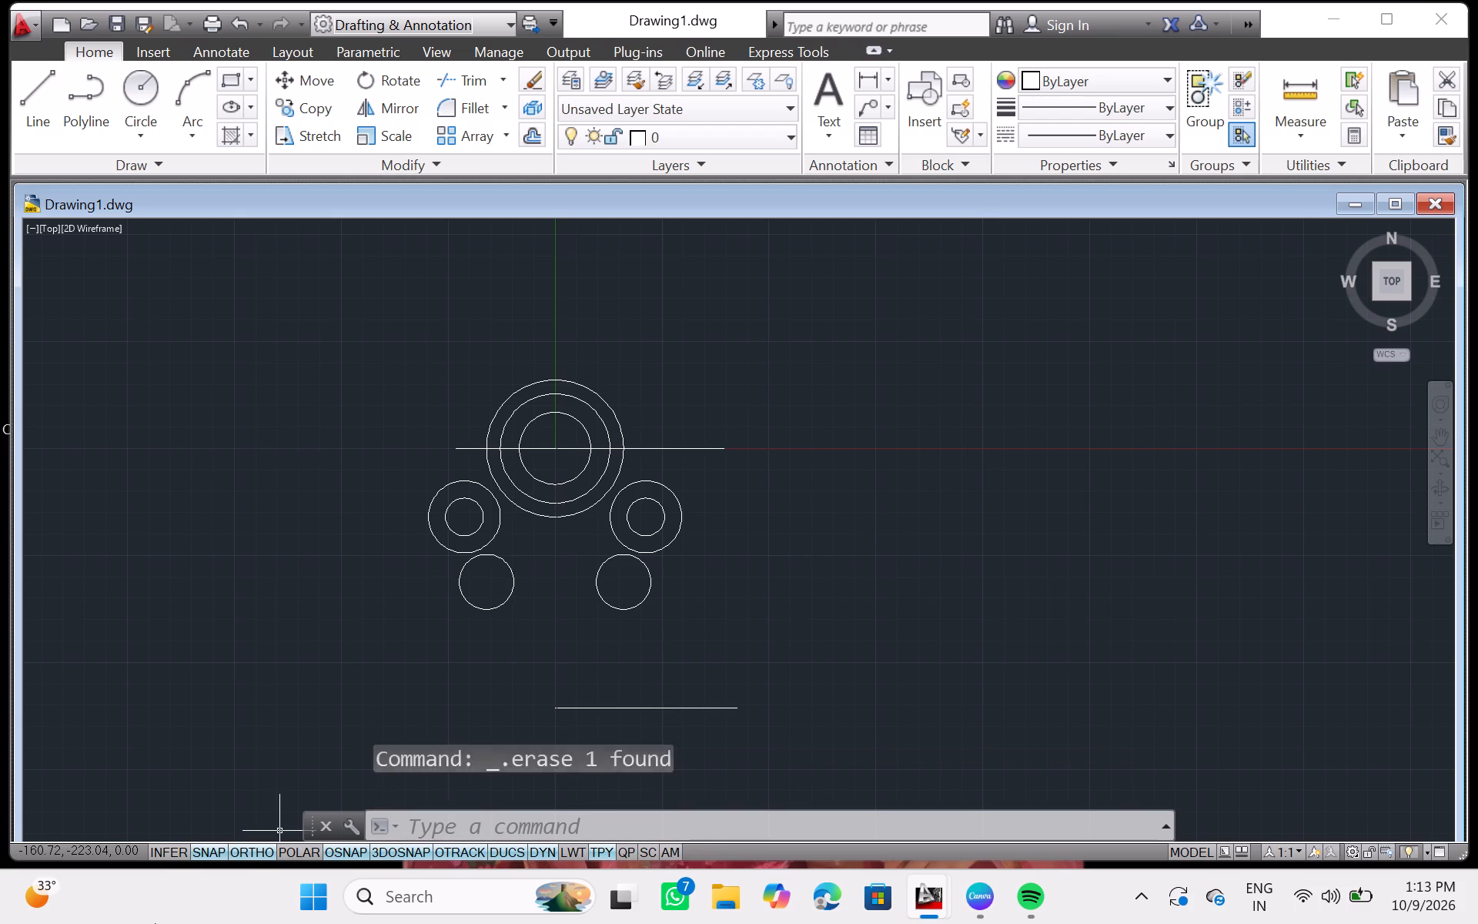
key(Delete)
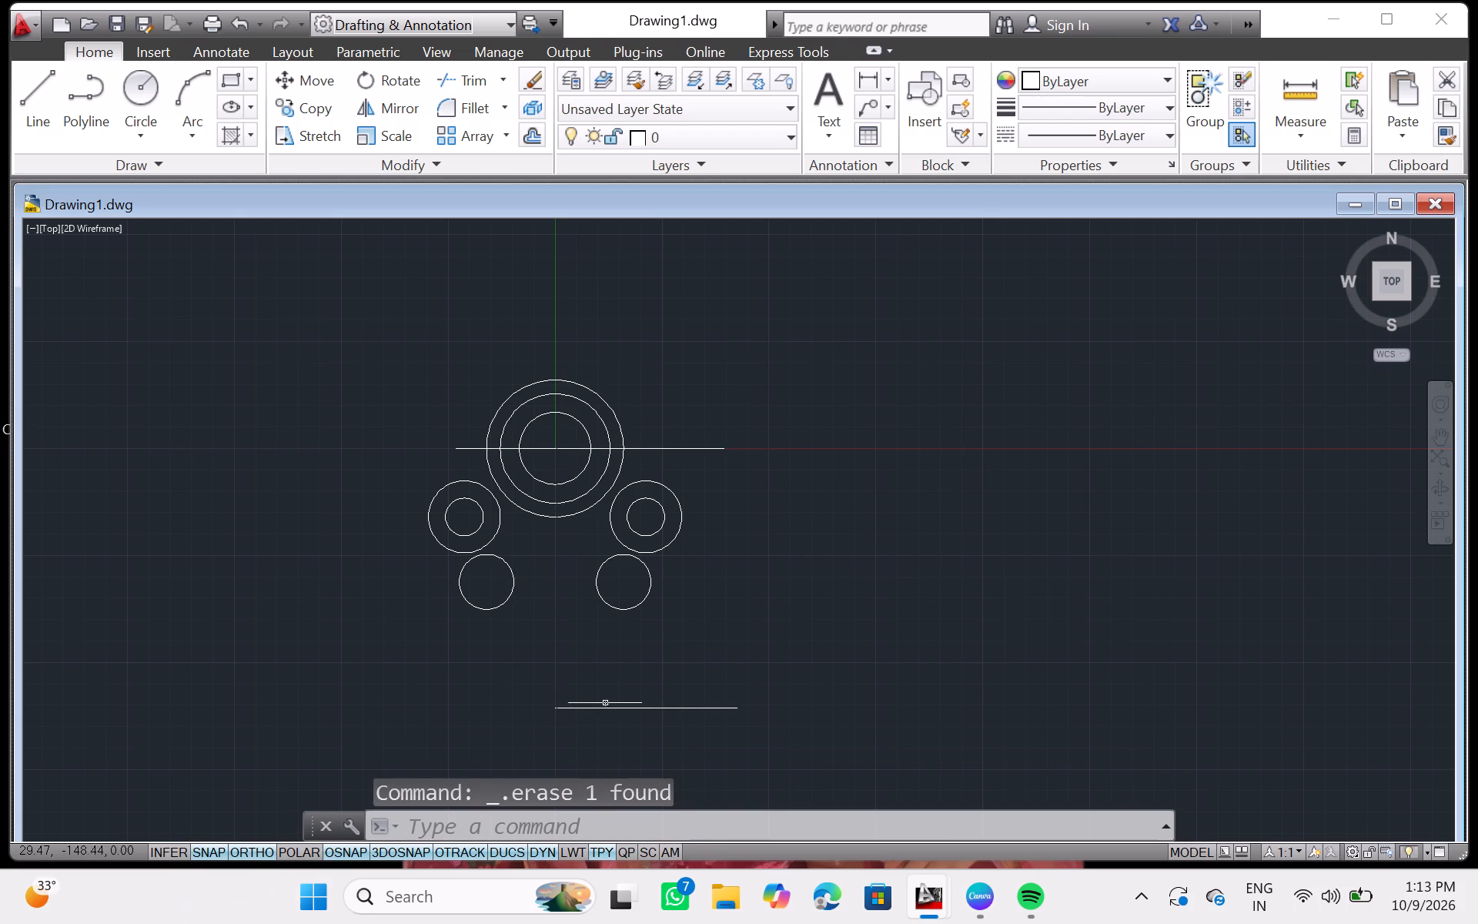
click(604, 707)
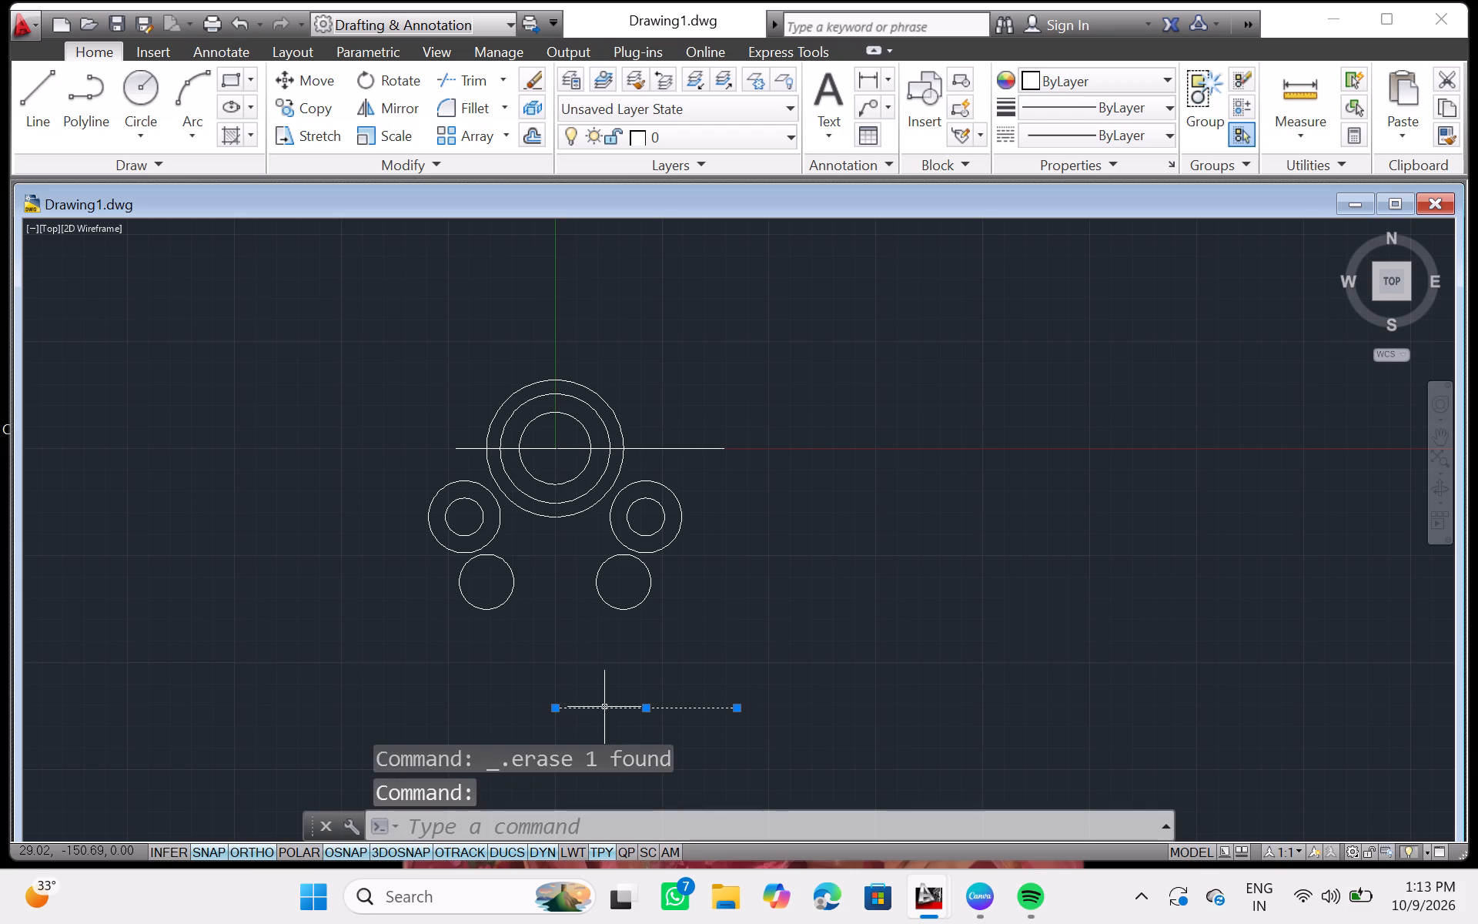
key(Delete)
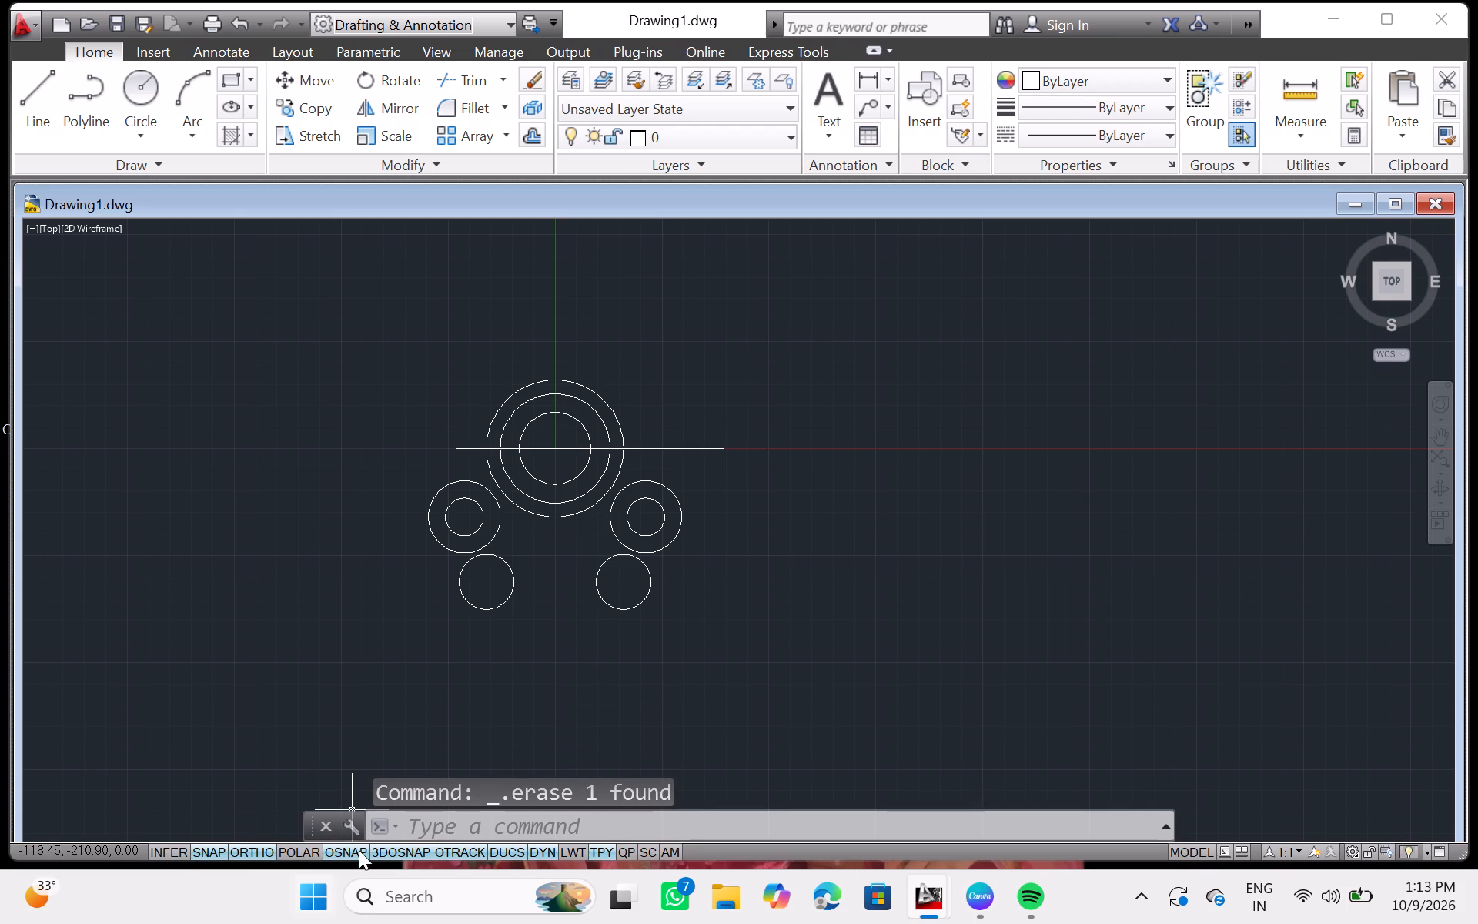
key(Escape)
key(Escape)
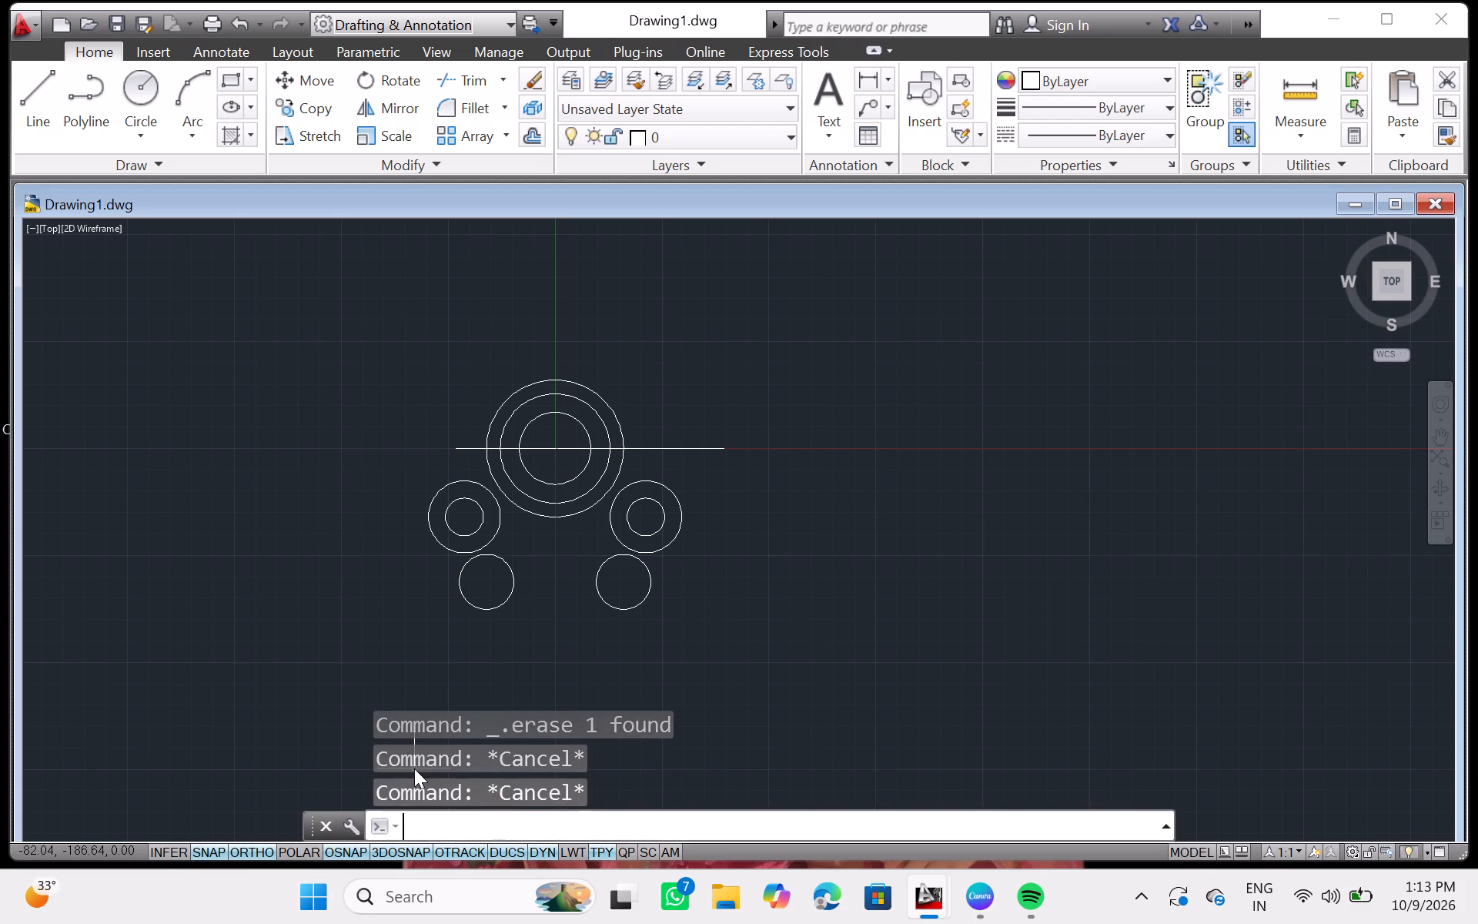
key(Escape)
key(Escape)
key(Escape)
key(Escape)
key(Escape)
key(Escape)
key(Escape)
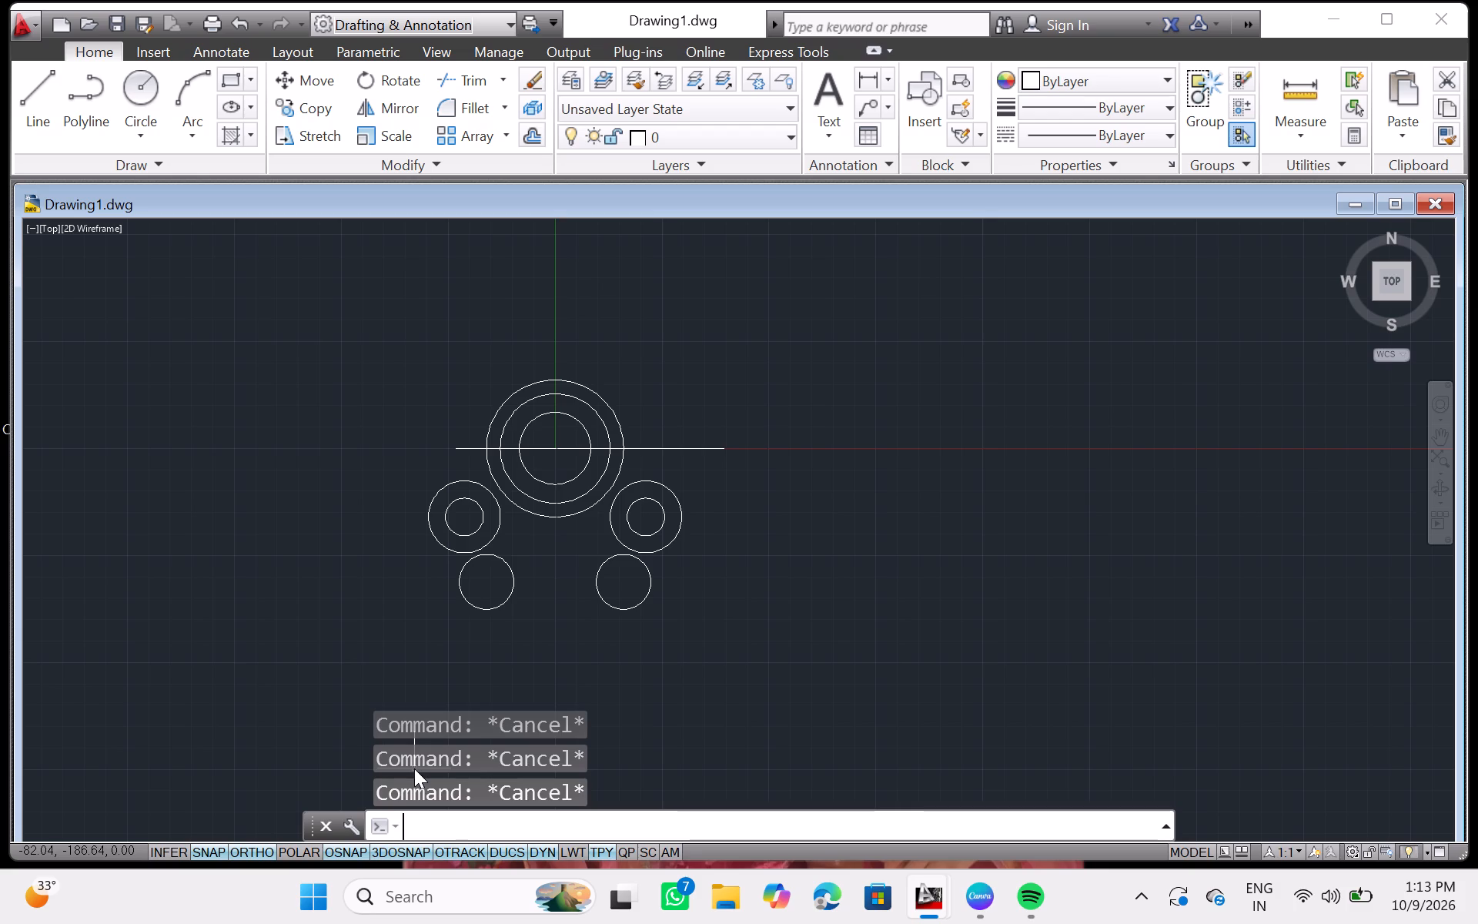
Turn off the snap, ortho, object snap and 3D object snap modes.
click(259, 886)
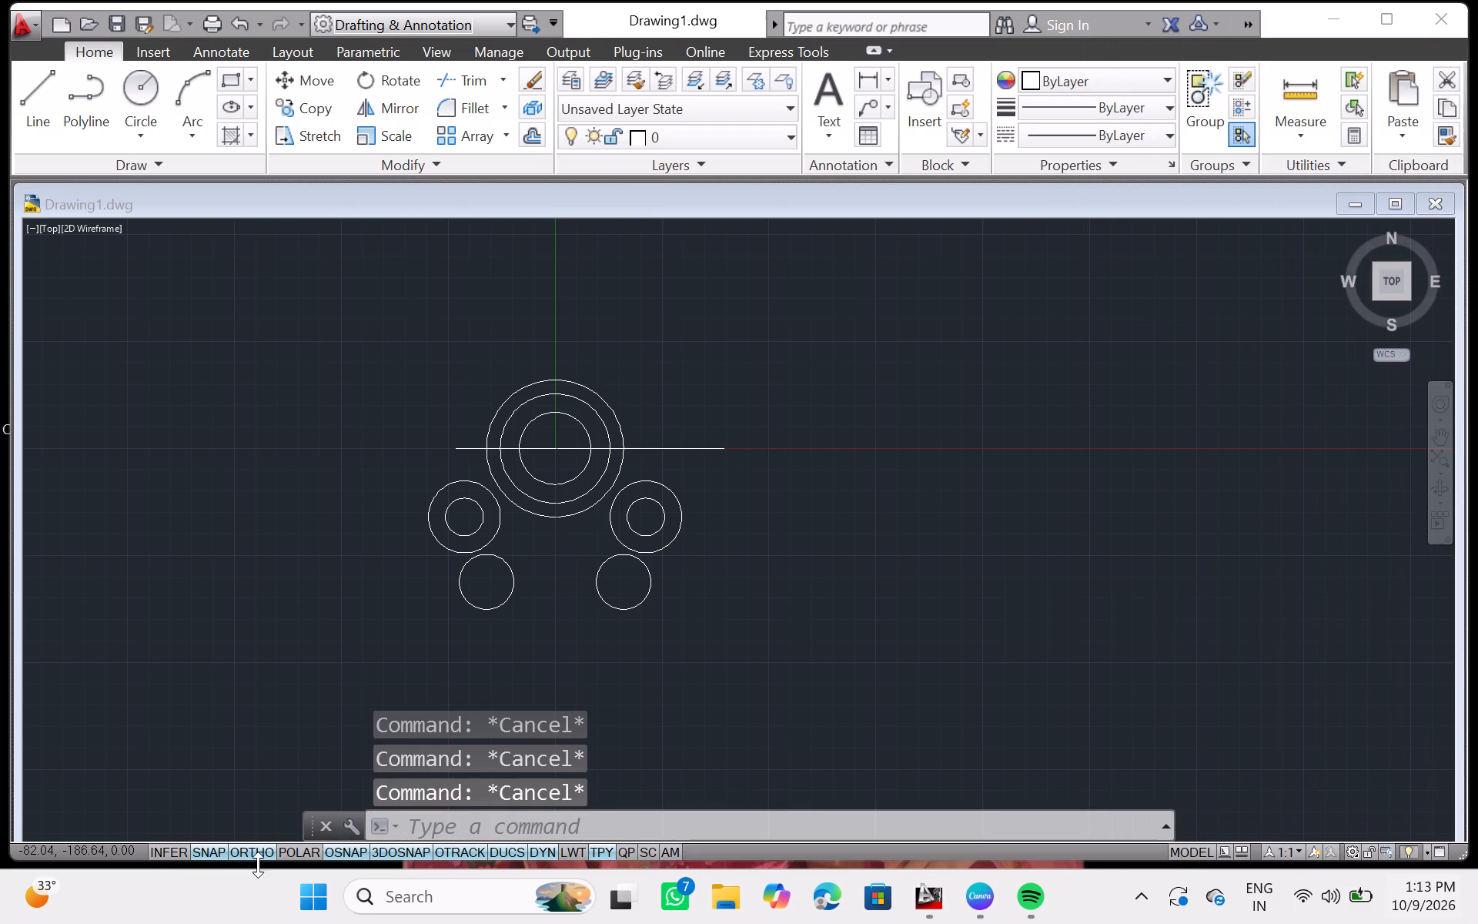
click(256, 857)
right_click(256, 856)
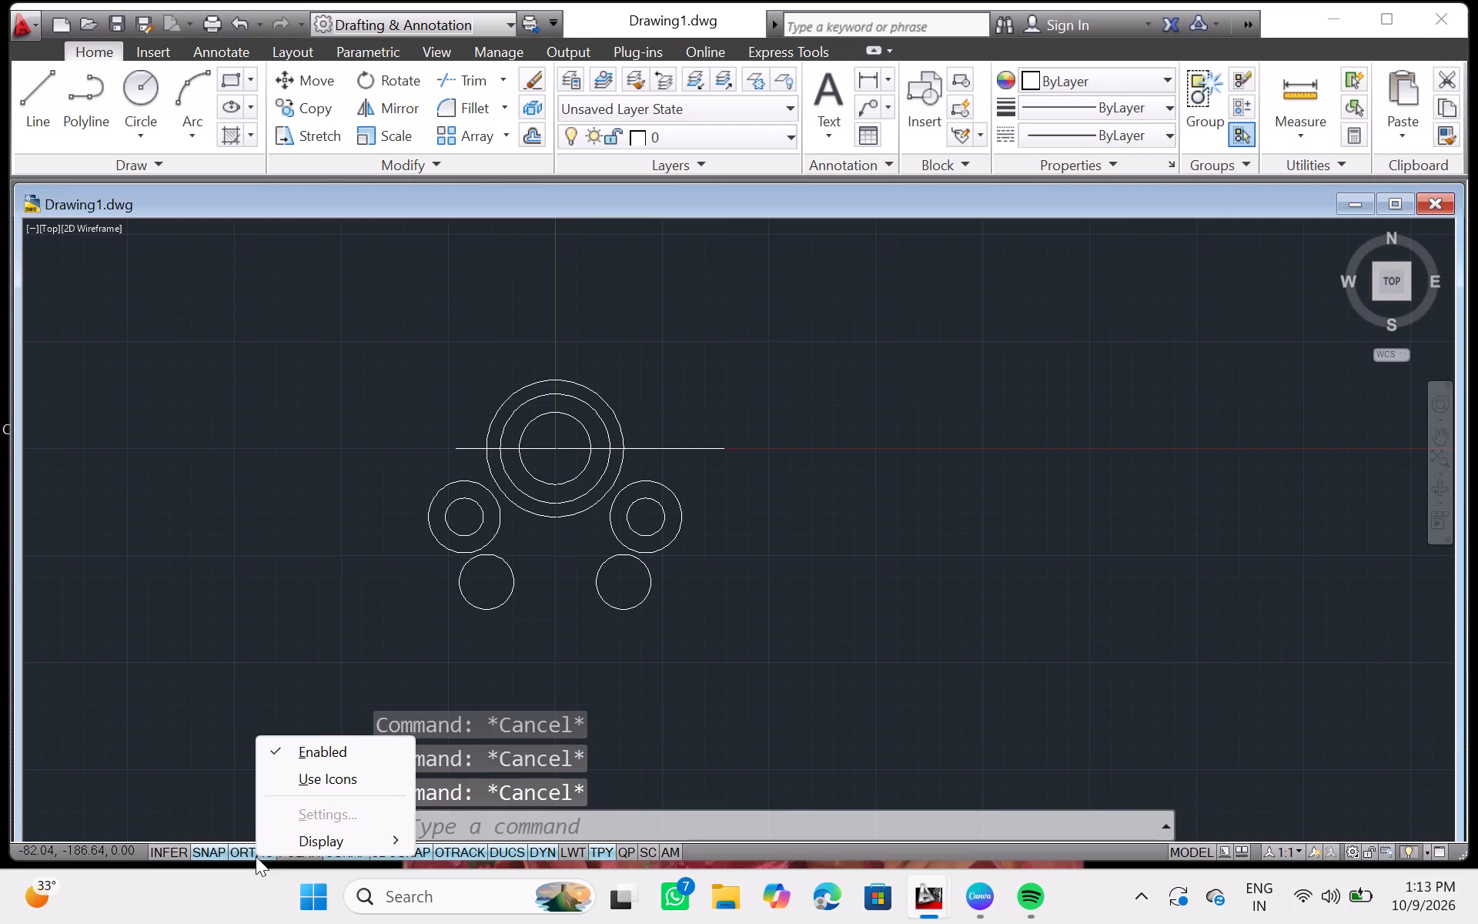
click(209, 851)
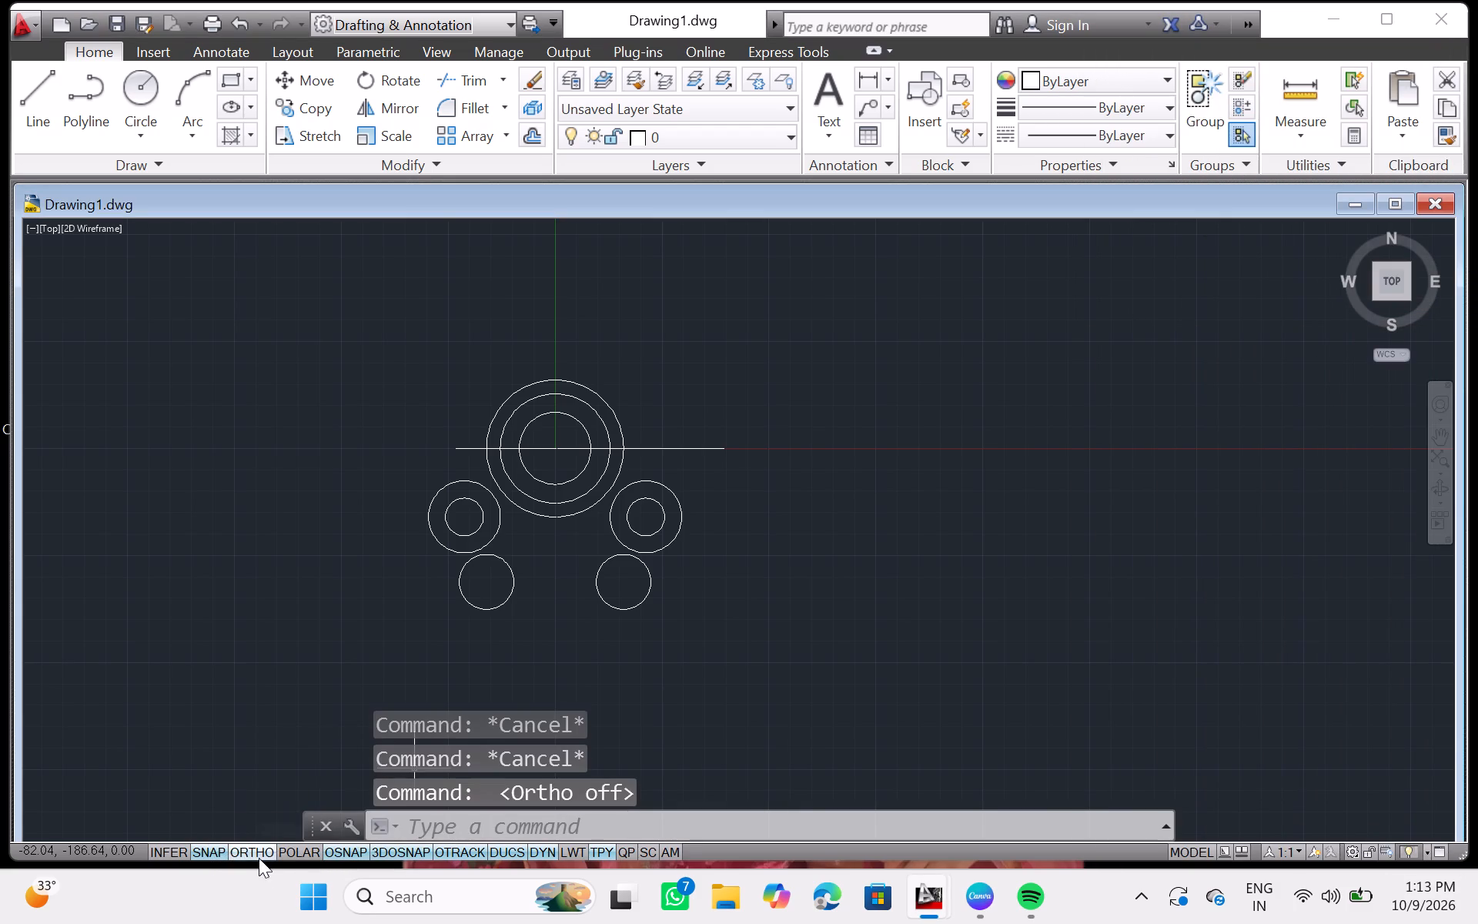
click(342, 845)
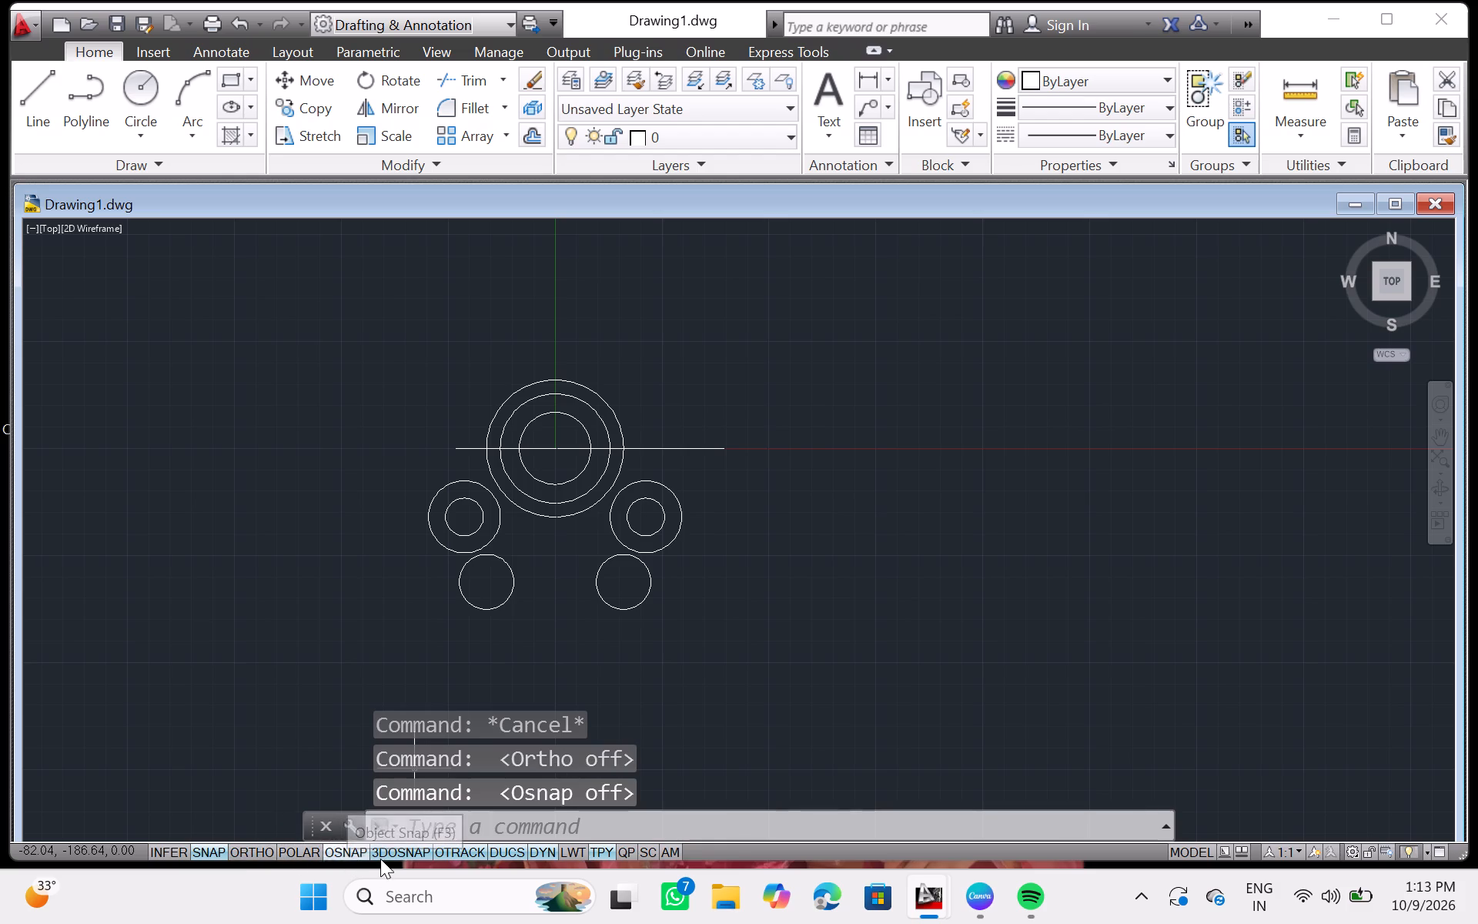
click(387, 863)
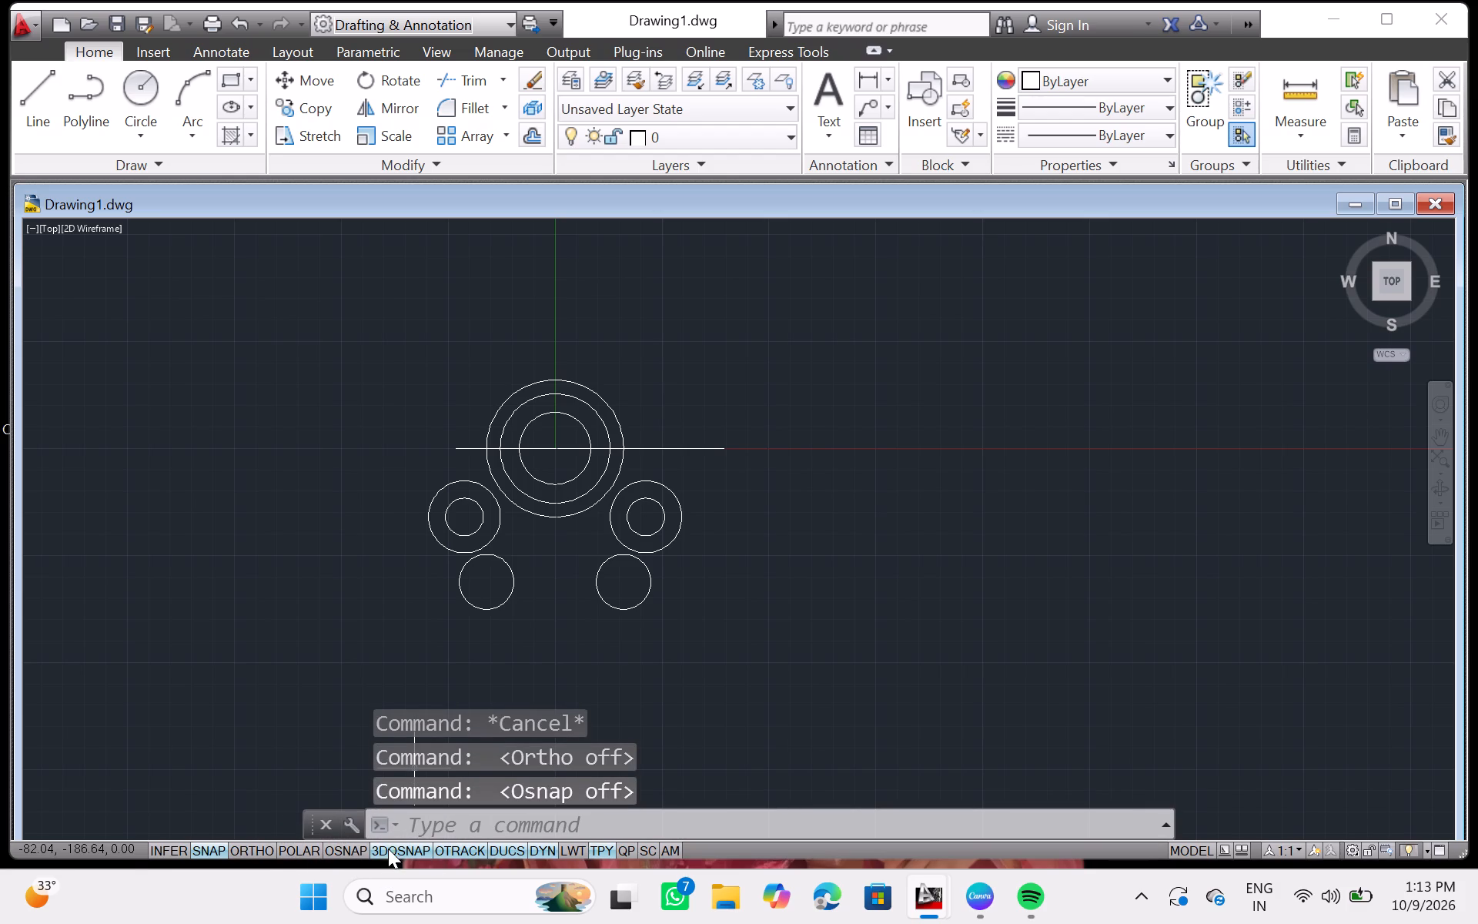
click(390, 849)
Turn off object snap tracking, dynamic input, transparency display and dynamic UCS.
click(452, 850)
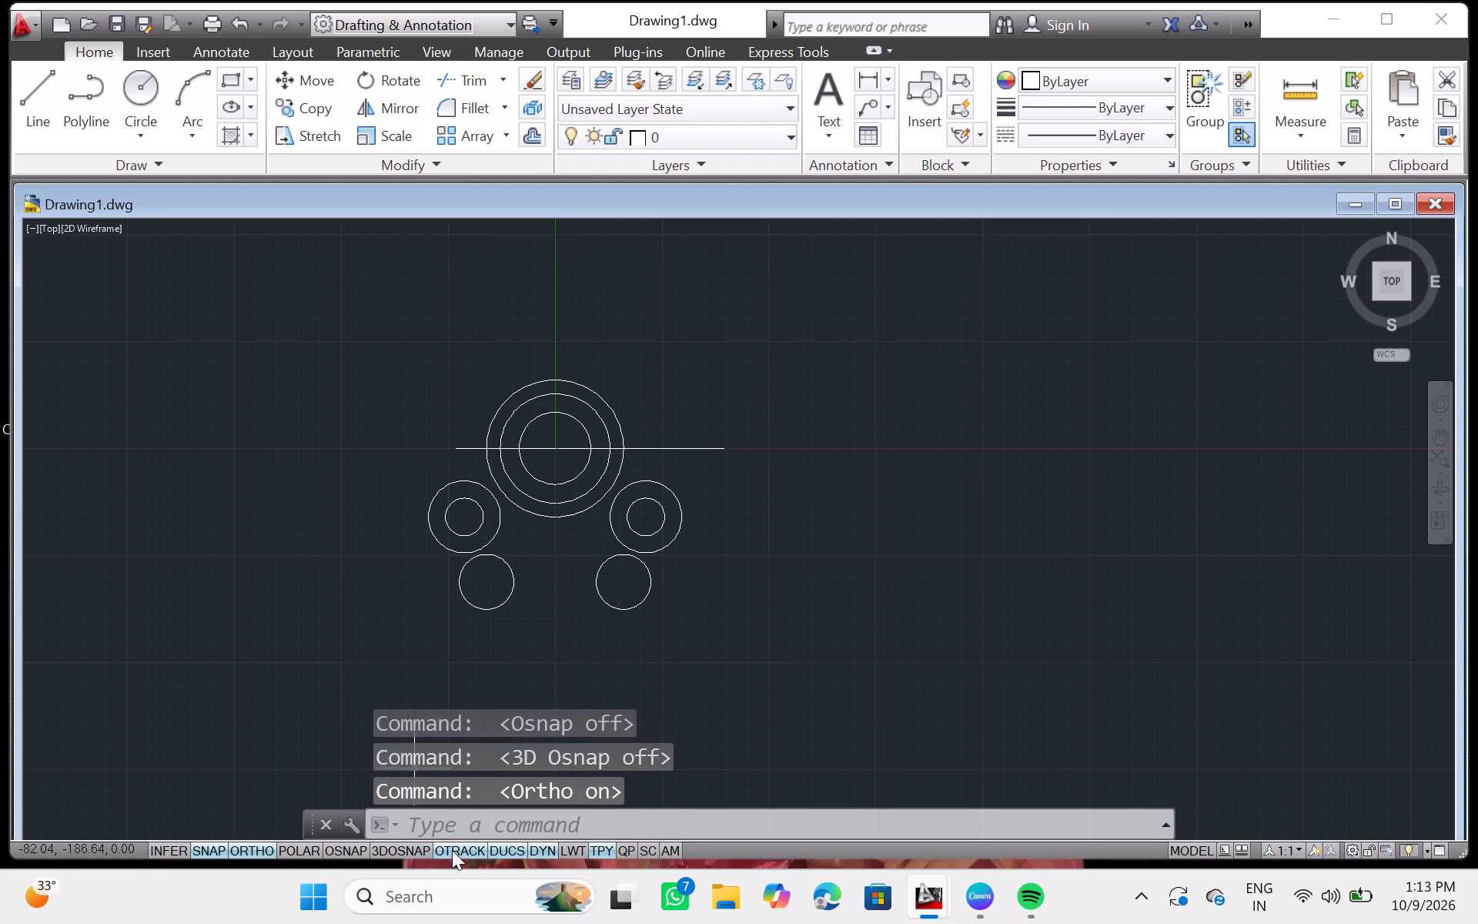
click(452, 850)
click(470, 847)
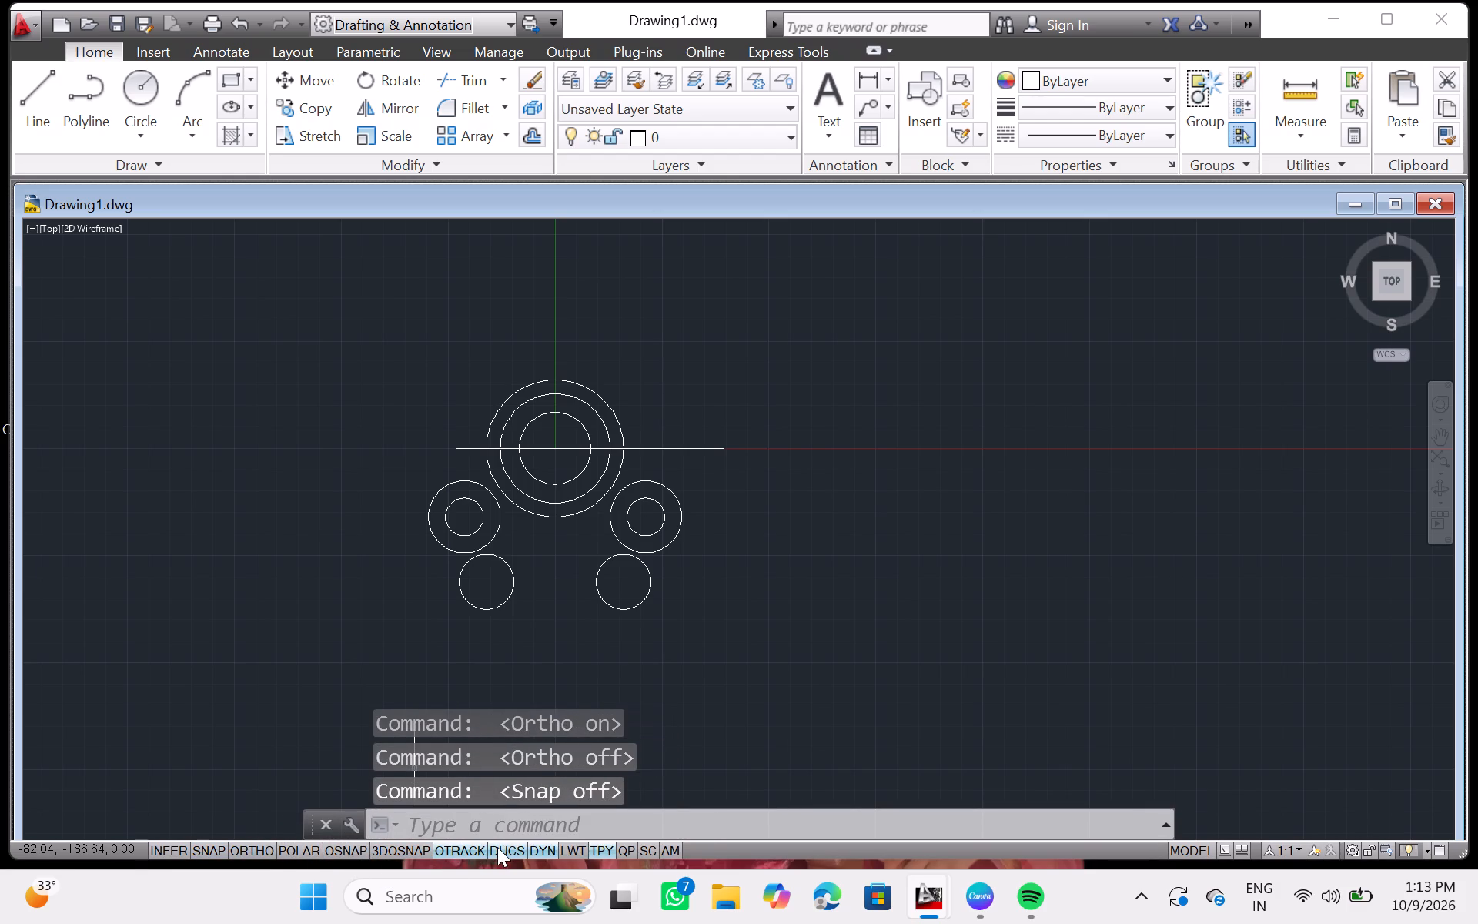
click(500, 847)
click(512, 852)
click(511, 852)
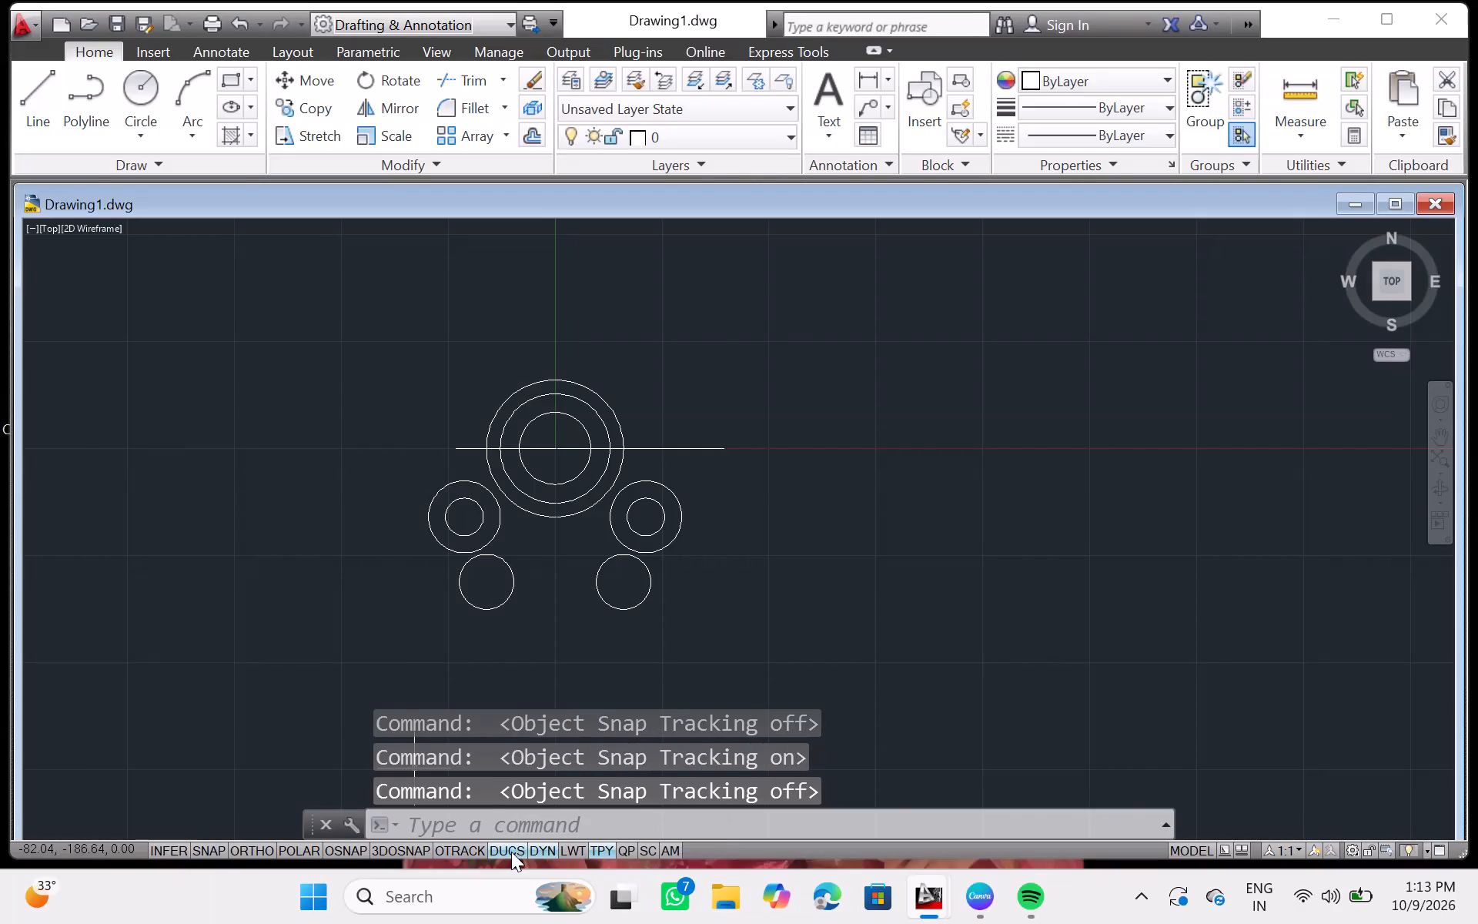
click(540, 849)
click(540, 849)
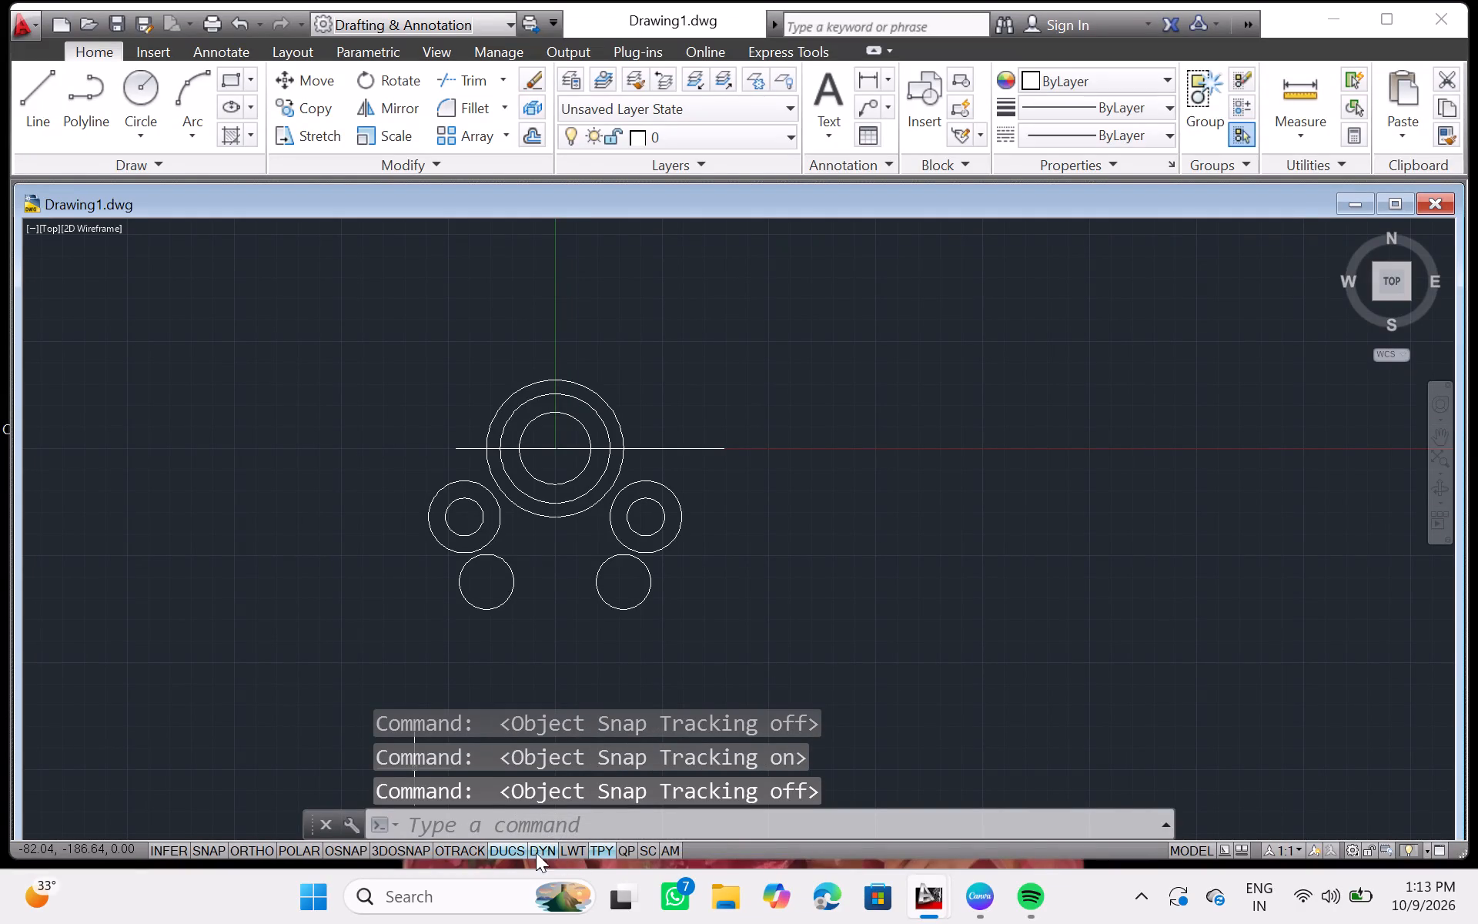
click(531, 847)
click(598, 851)
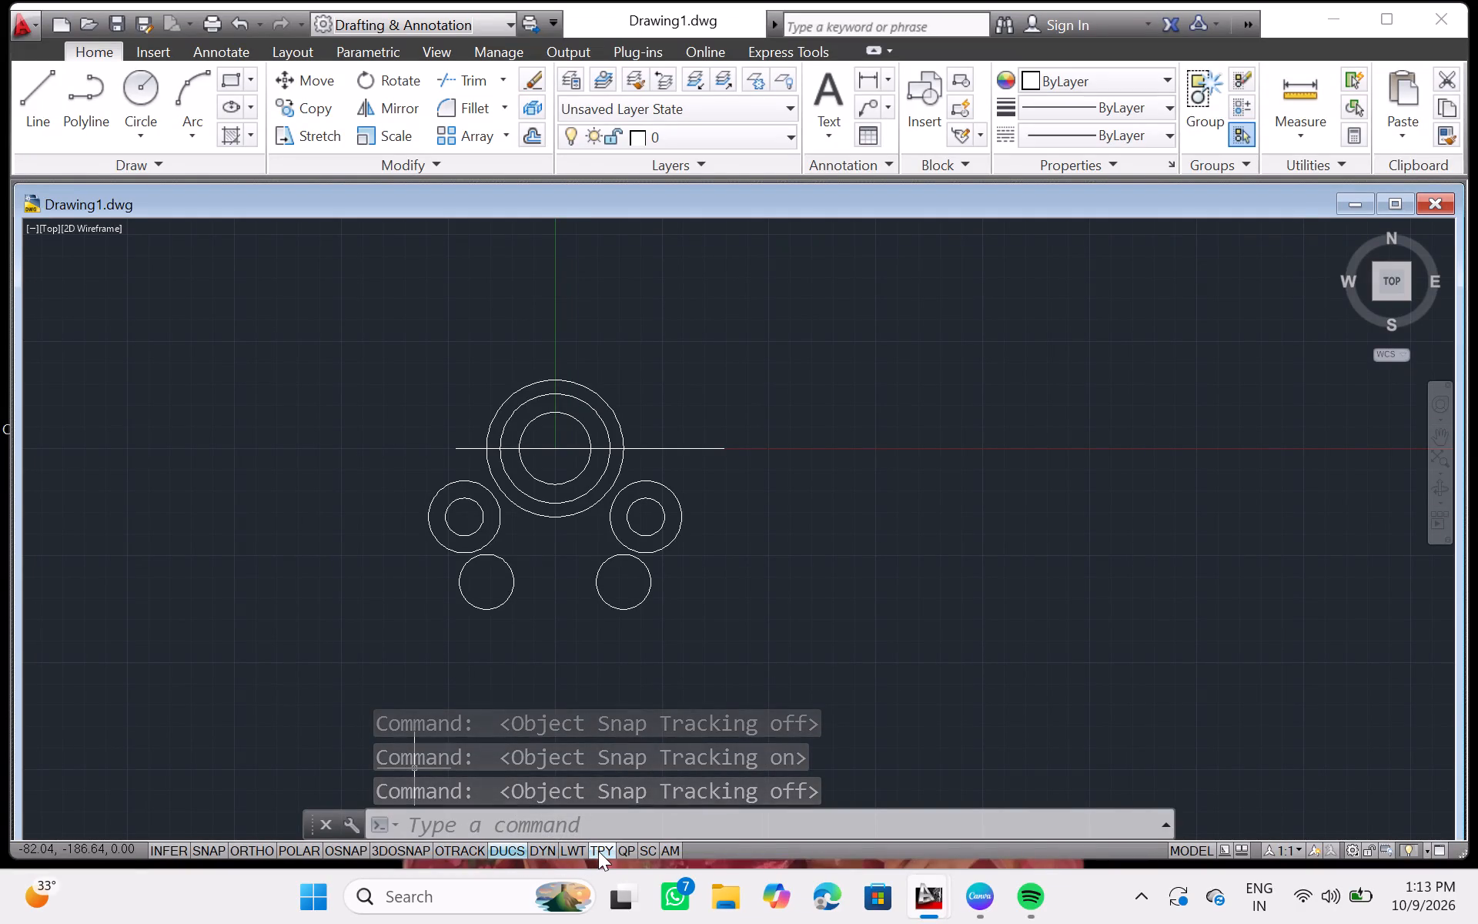
click(510, 859)
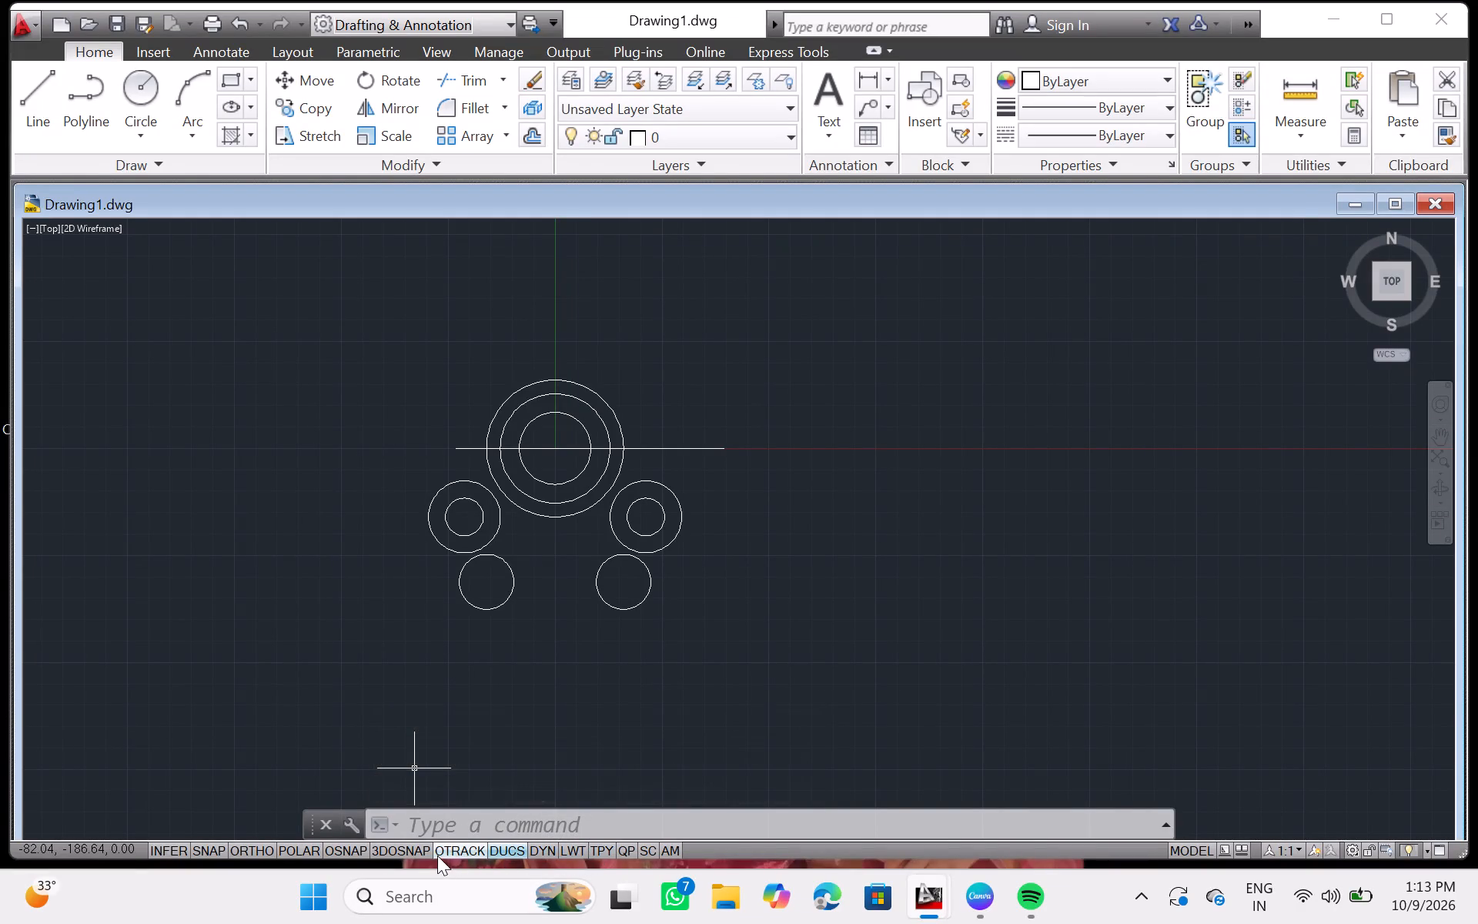
click(501, 849)
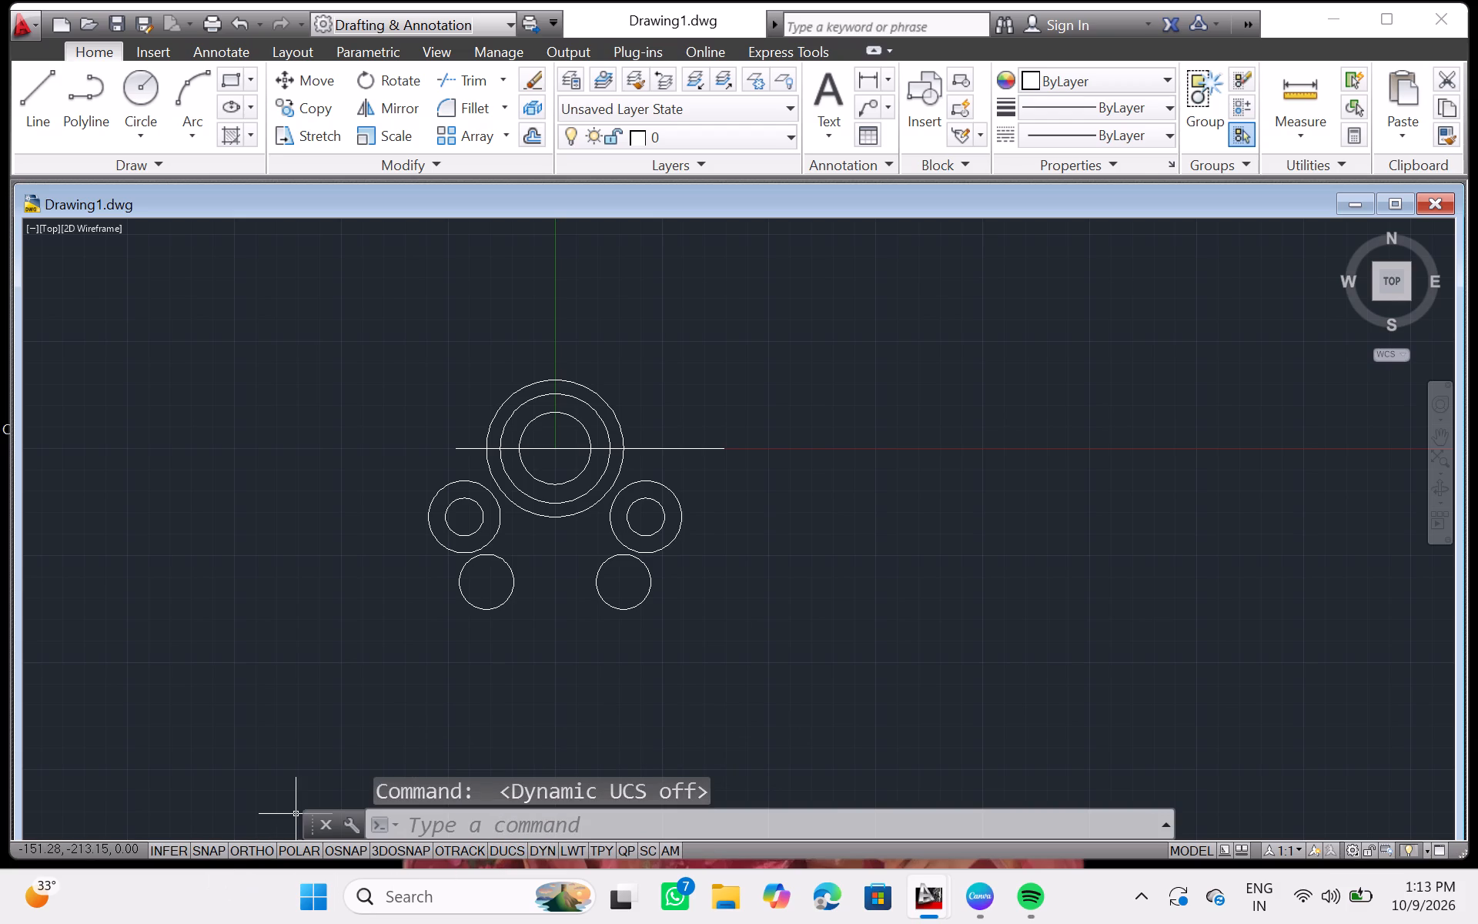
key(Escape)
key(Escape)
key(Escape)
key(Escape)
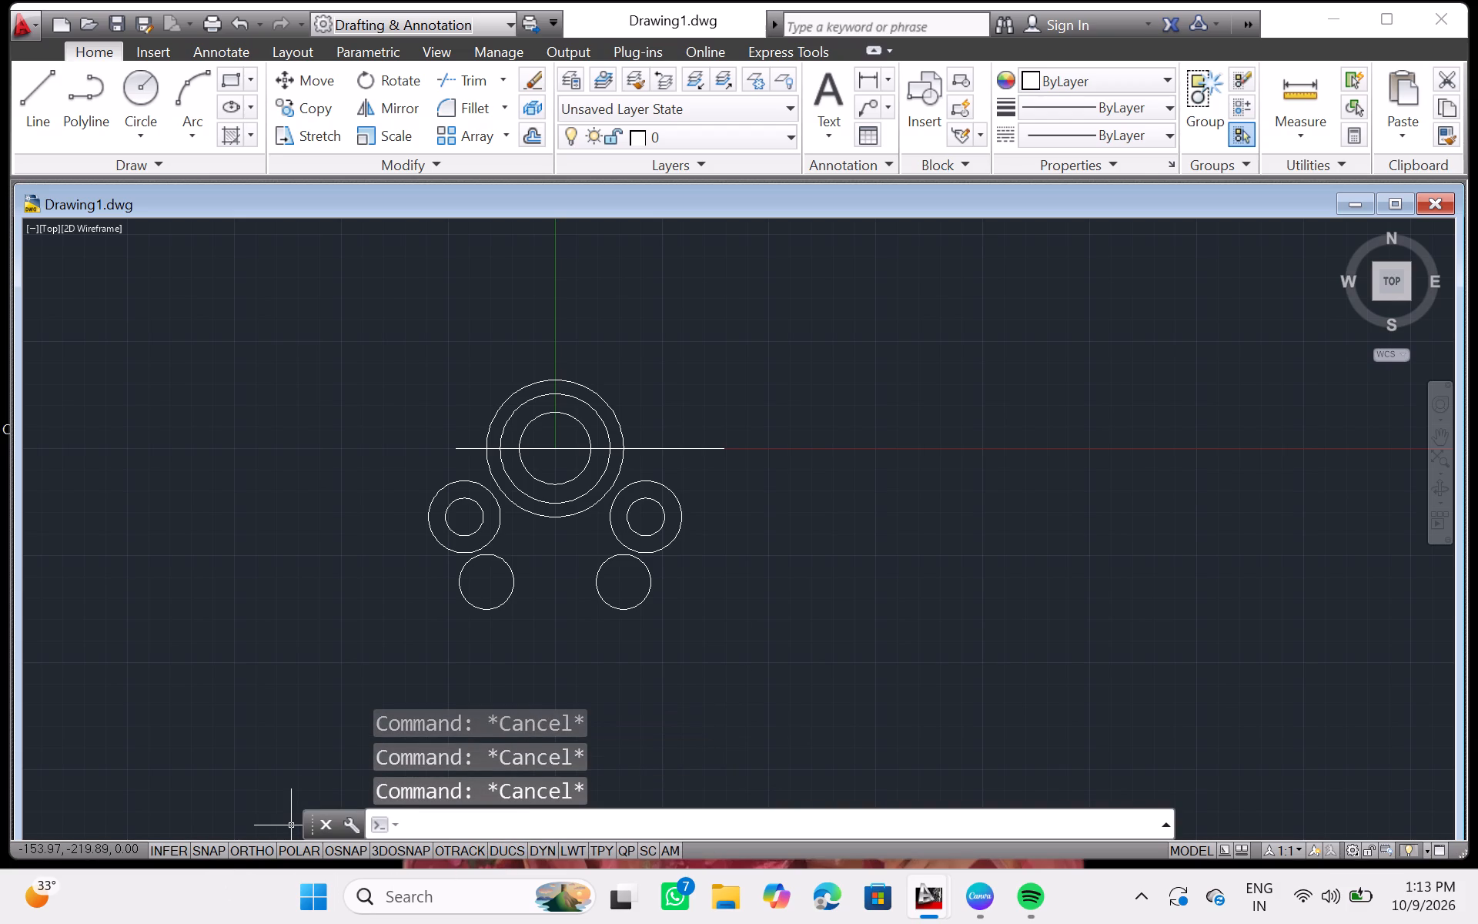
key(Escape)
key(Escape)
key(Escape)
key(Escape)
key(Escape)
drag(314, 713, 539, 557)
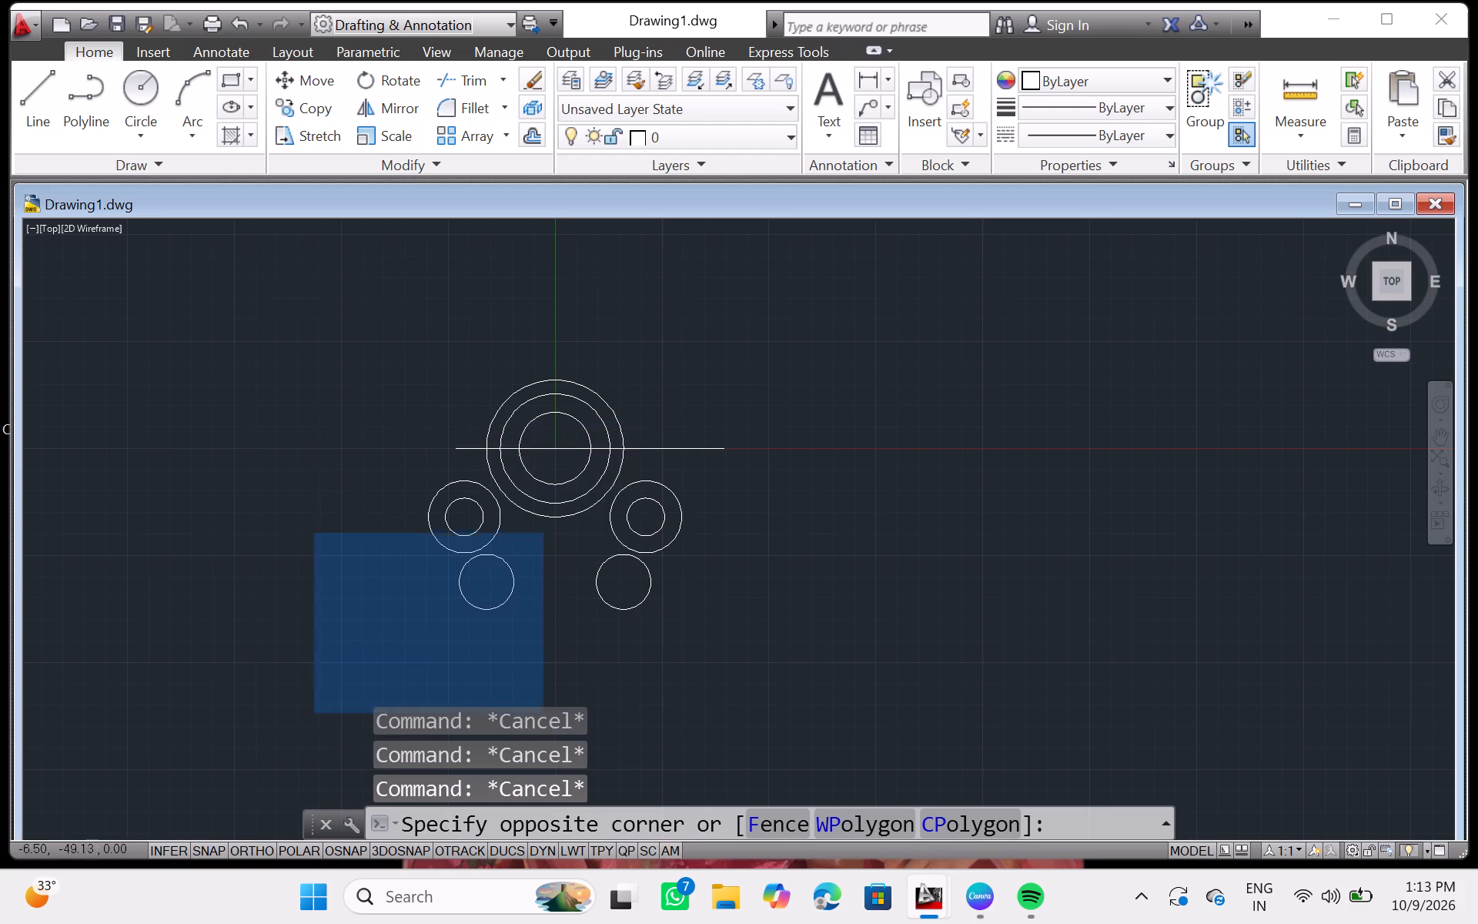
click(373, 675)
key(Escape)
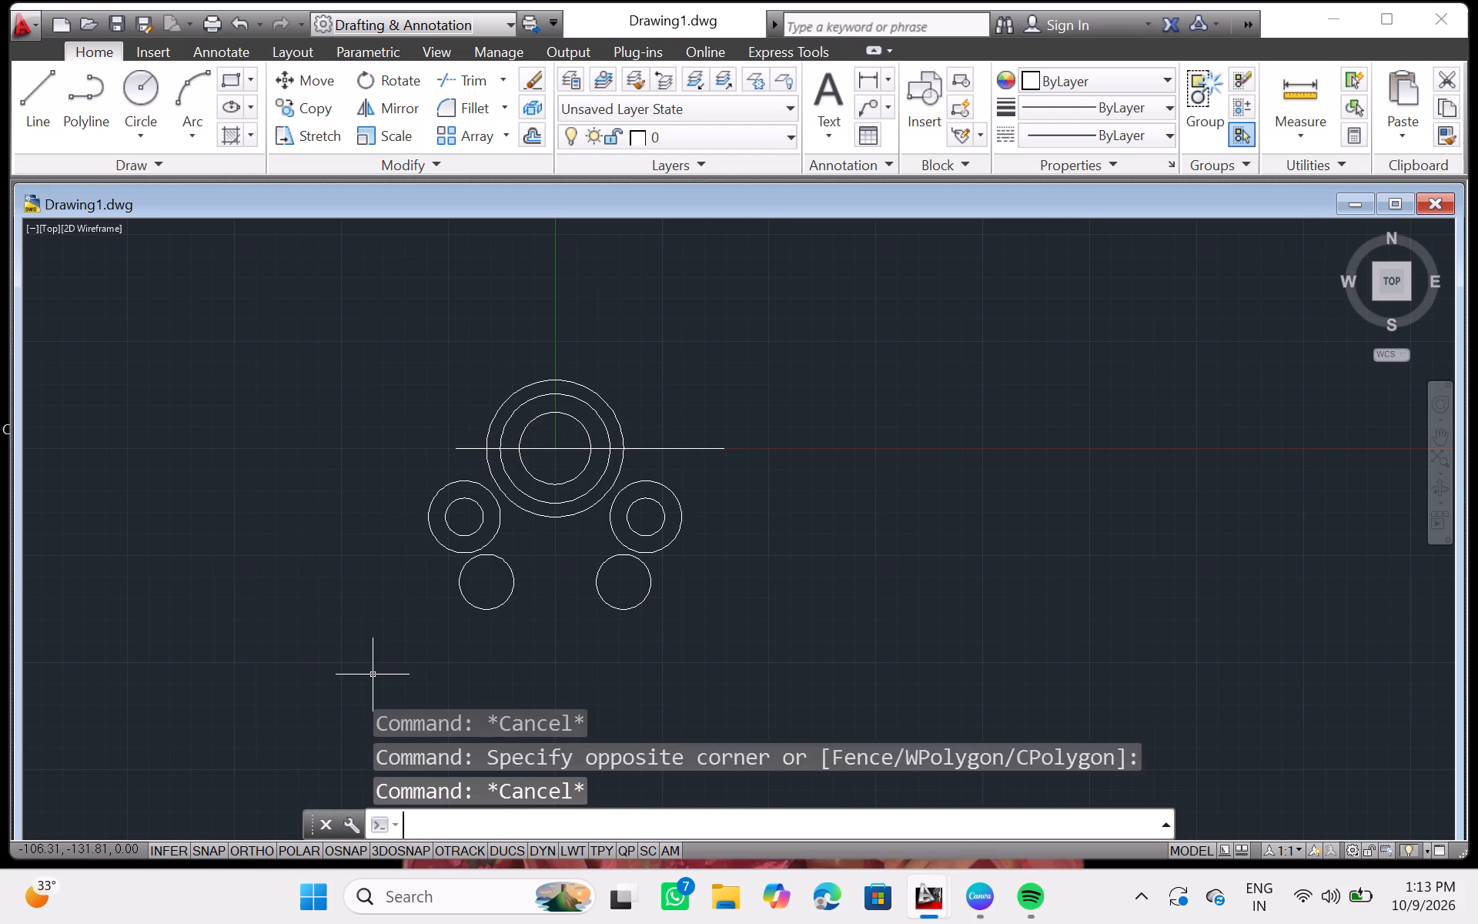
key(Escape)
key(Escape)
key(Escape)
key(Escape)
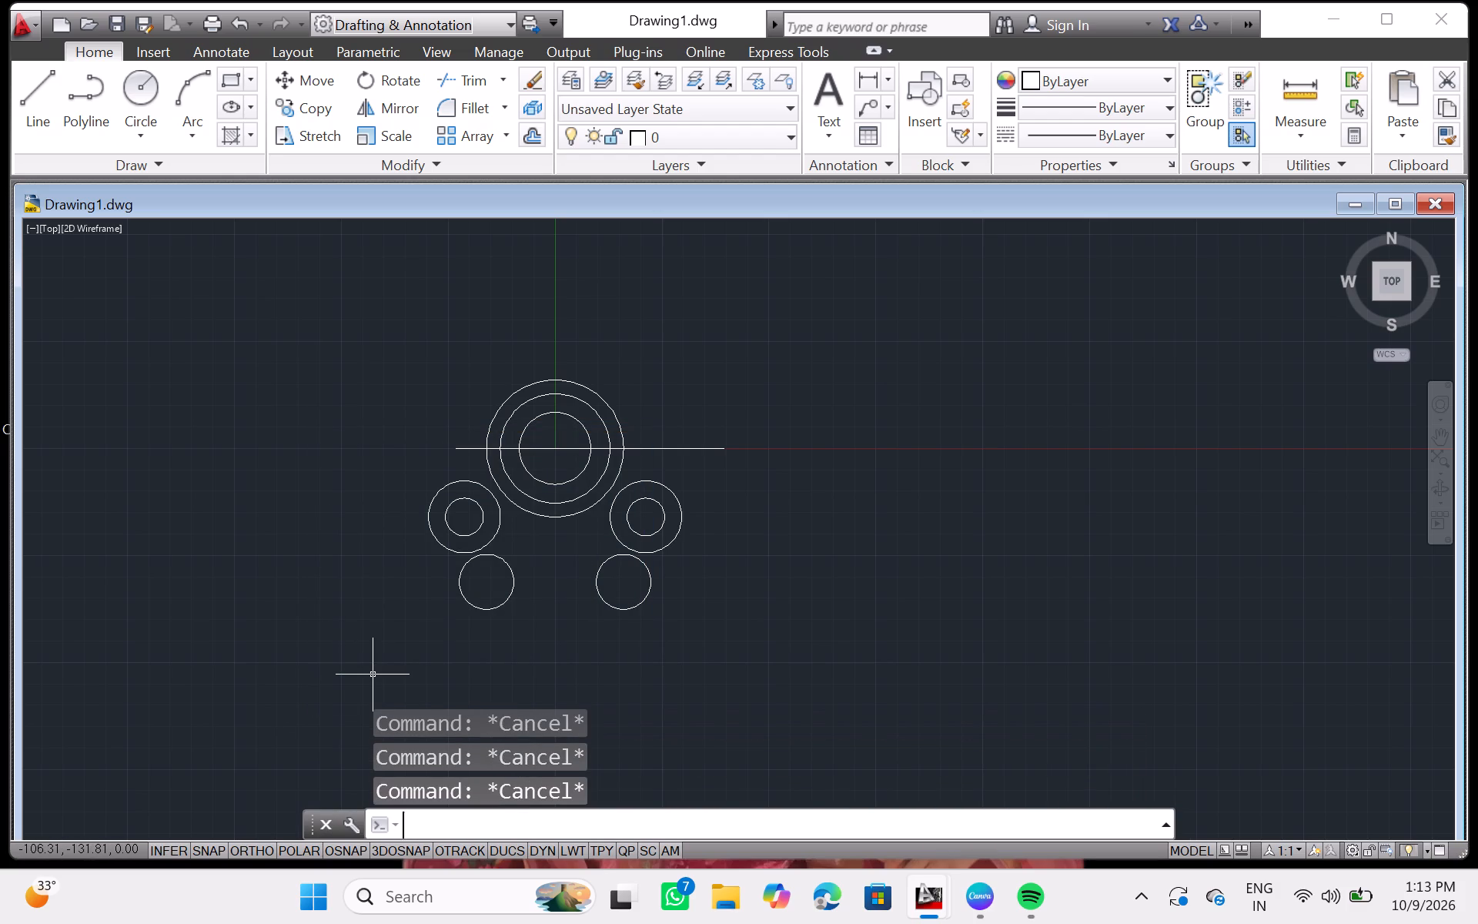
Draw a three-sided slot outline across the concentric circles' east side, with an upper line about 62 units long and about 16 units high.
key(l)
key(Return)
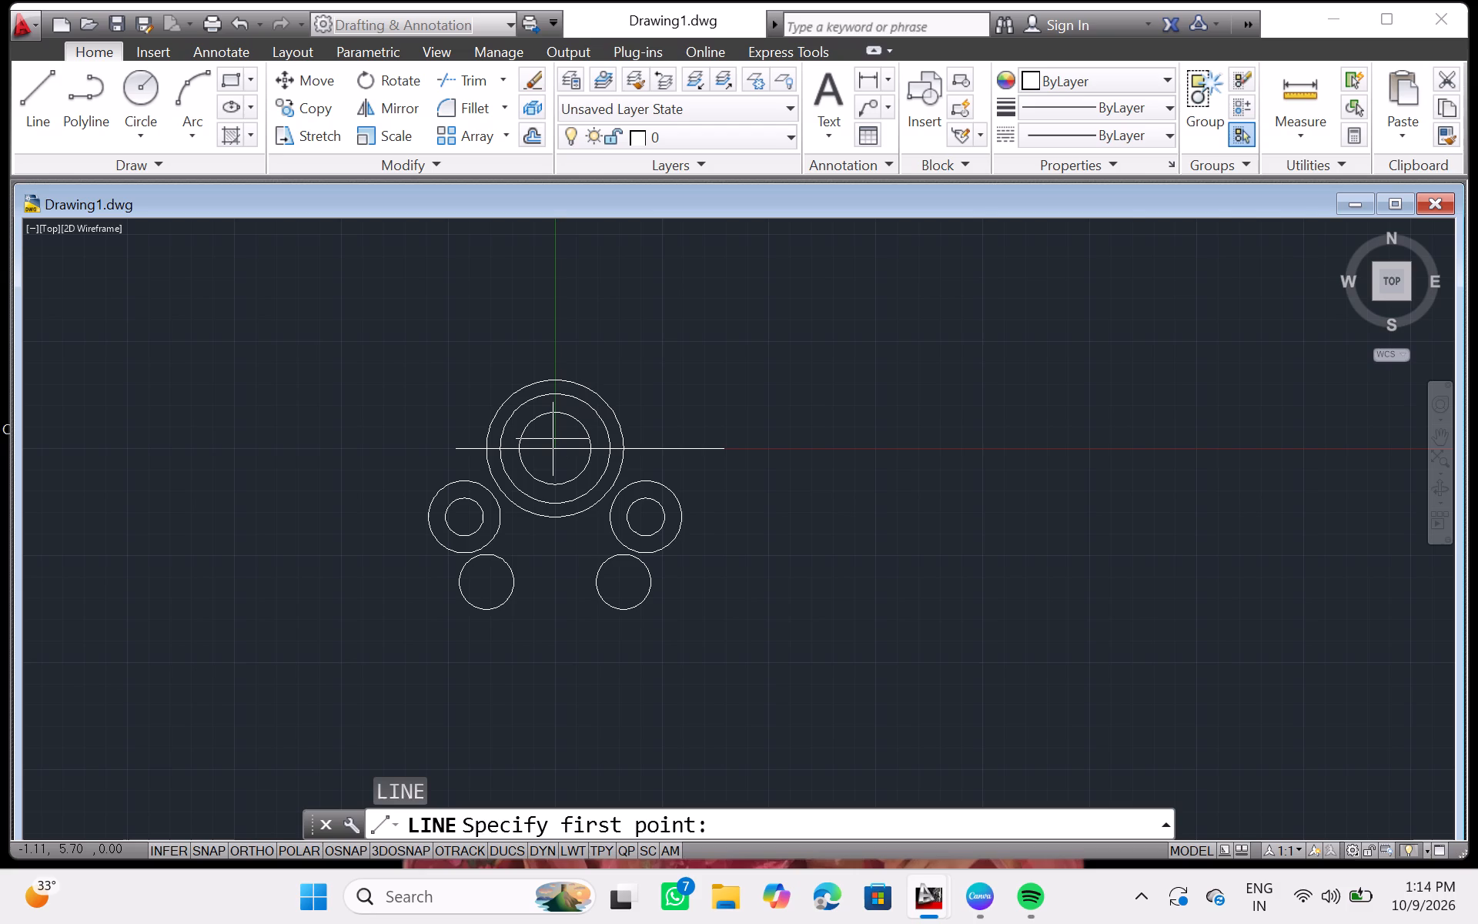
drag(555, 437, 564, 437)
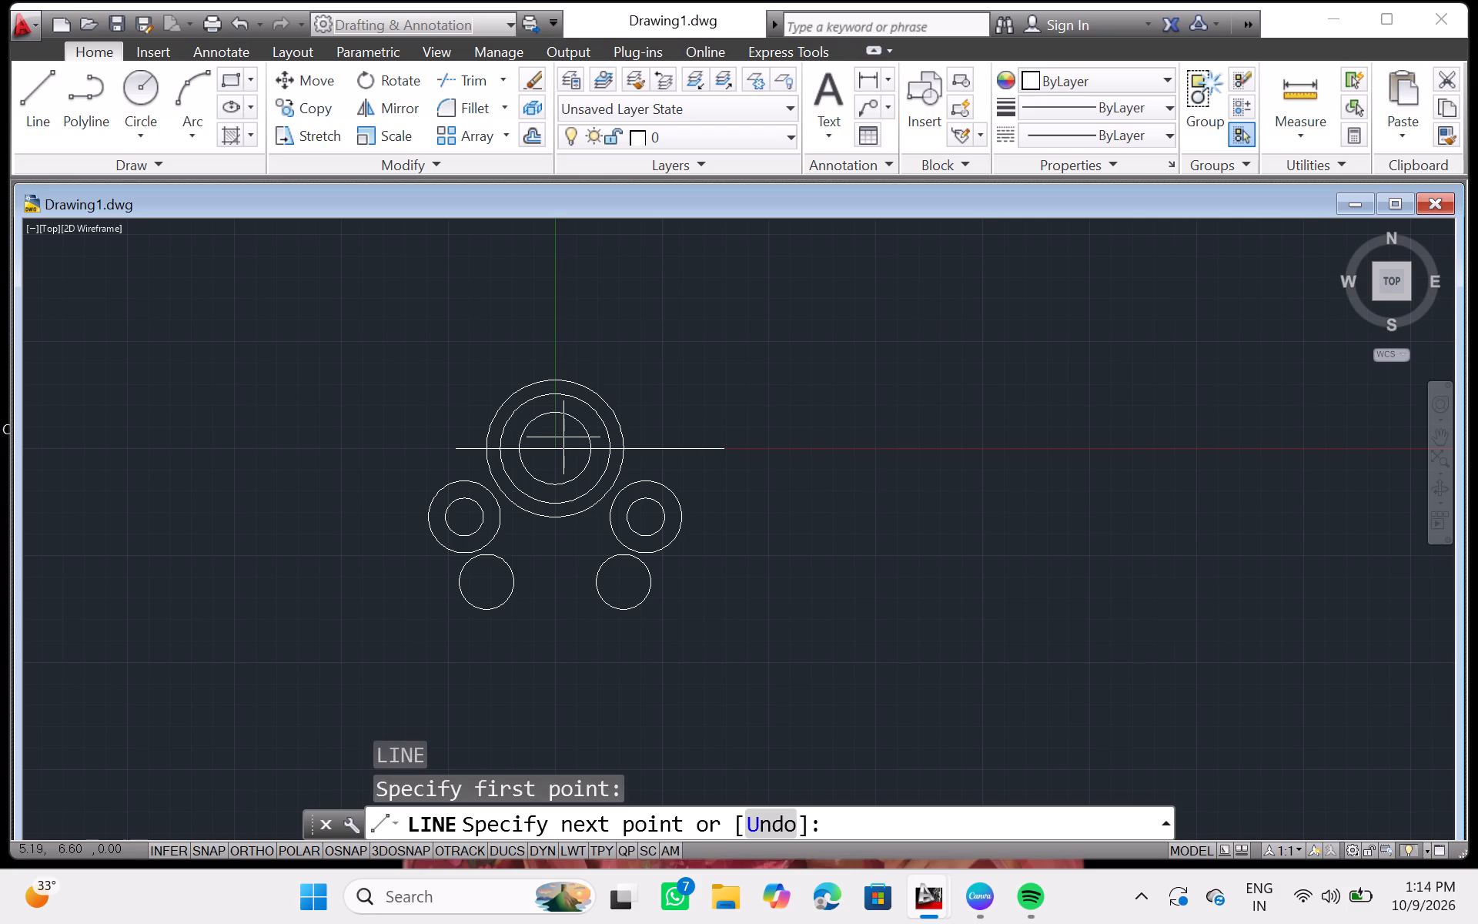
drag(564, 437, 584, 437)
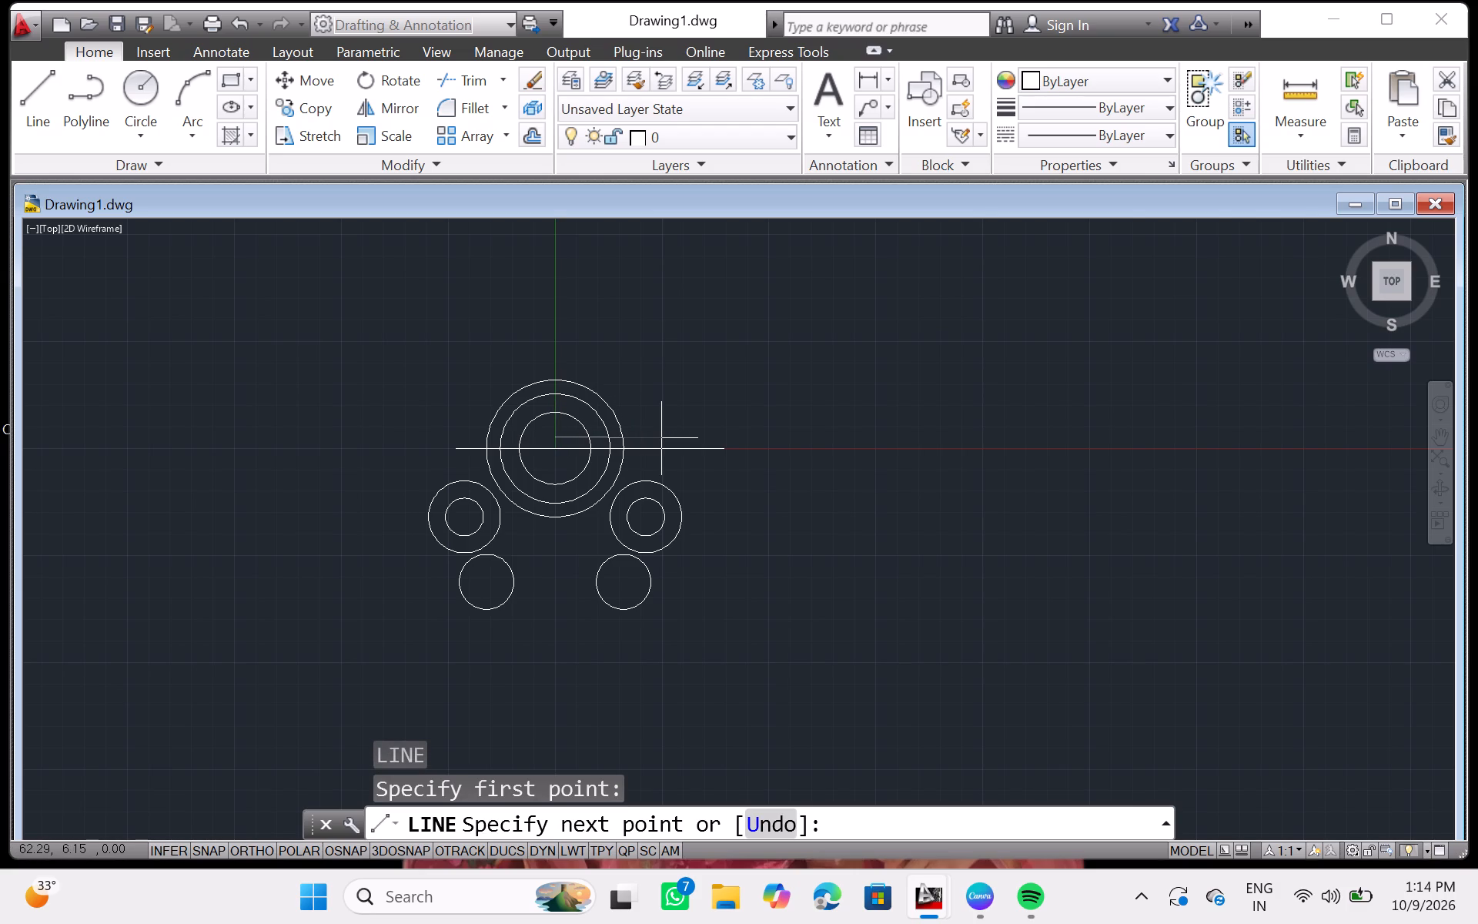
click(661, 438)
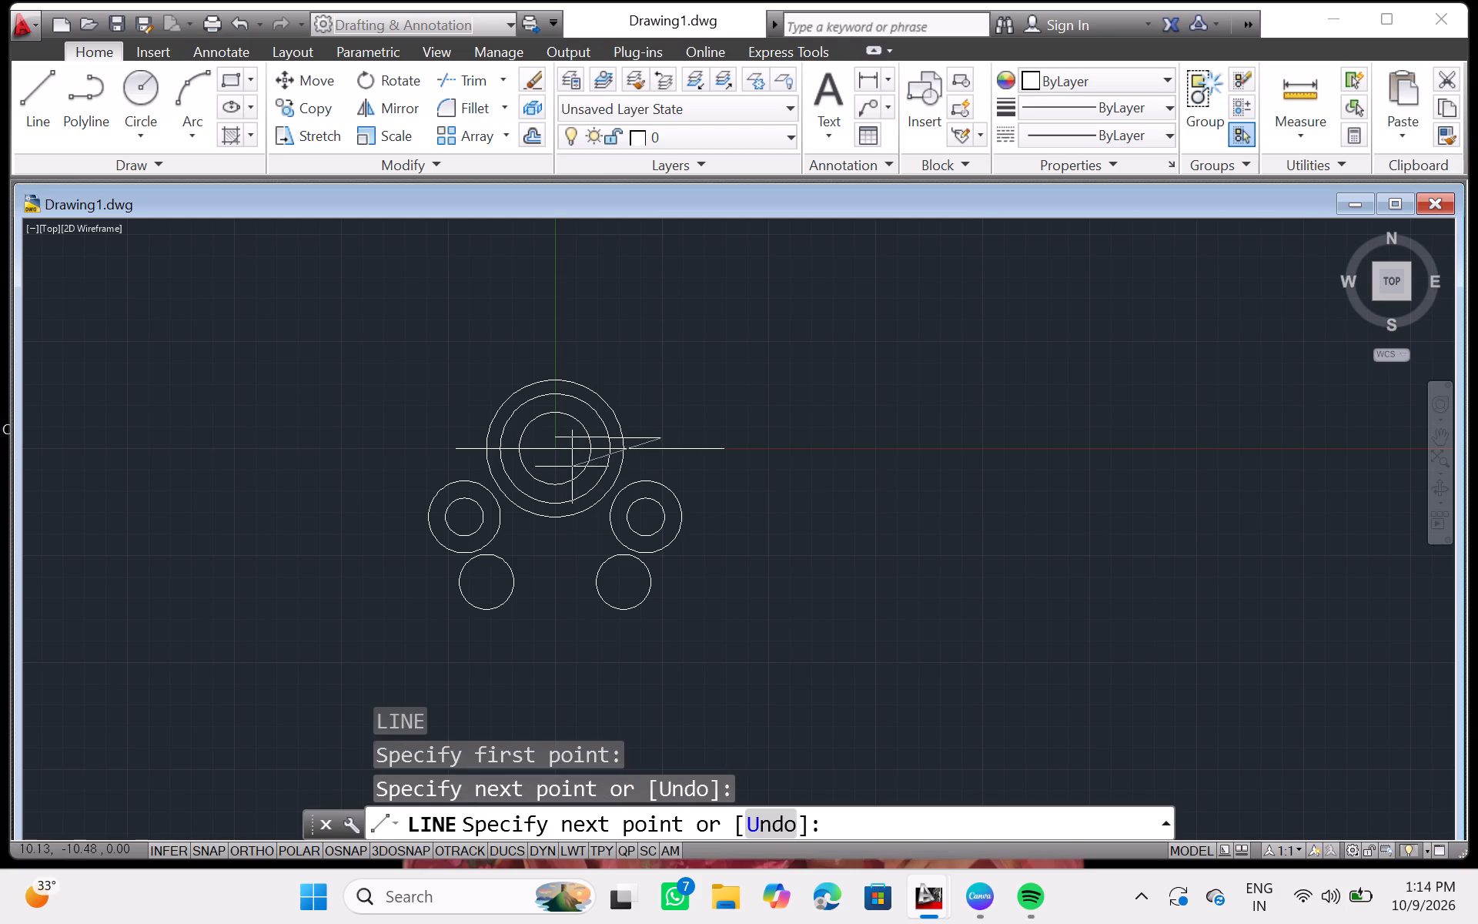
click(657, 439)
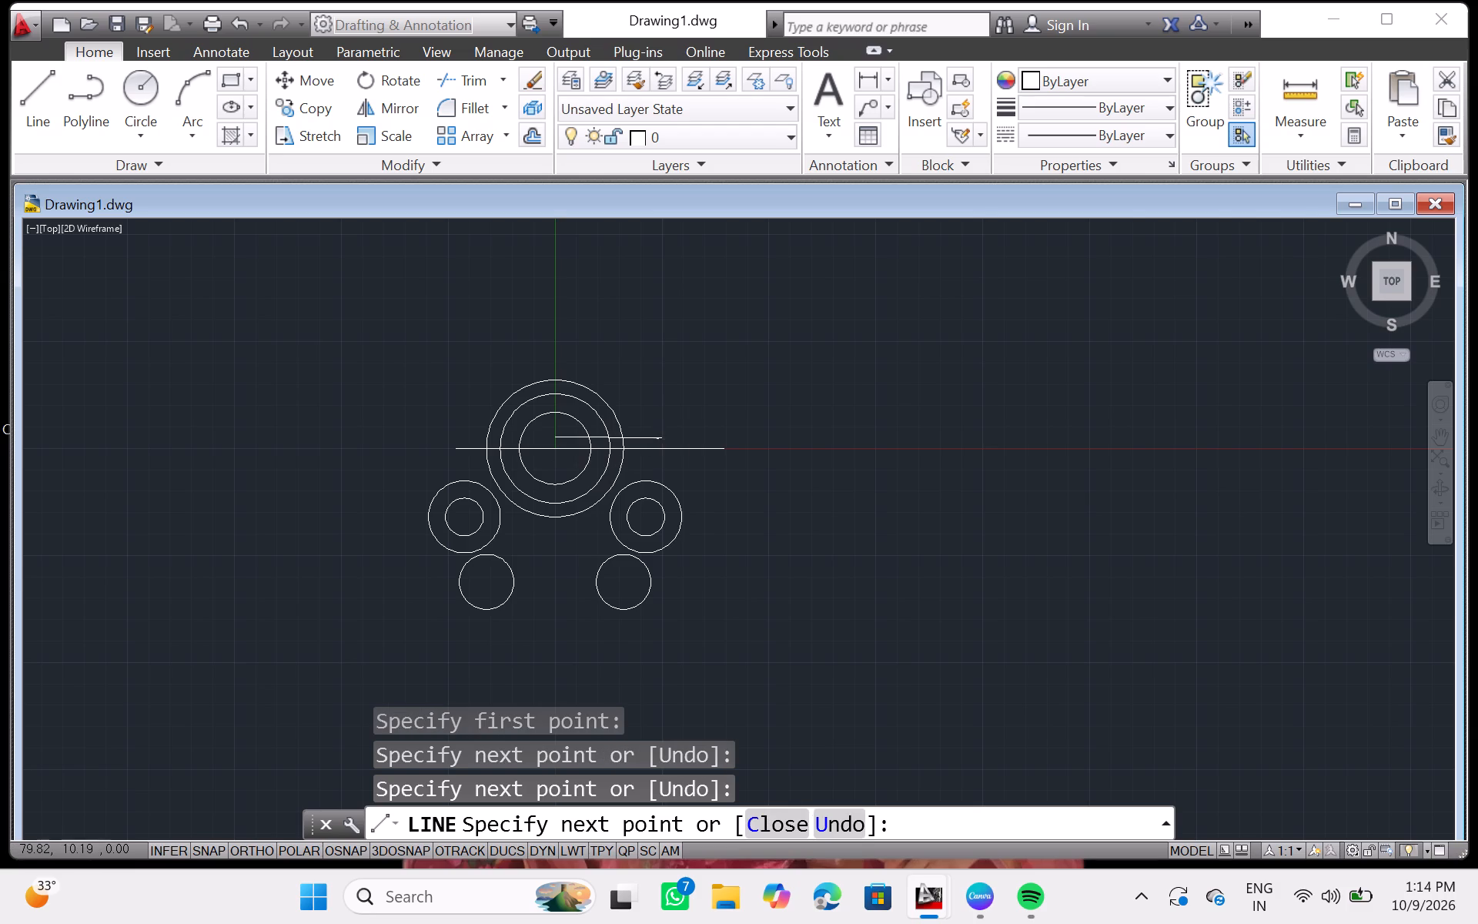
click(657, 464)
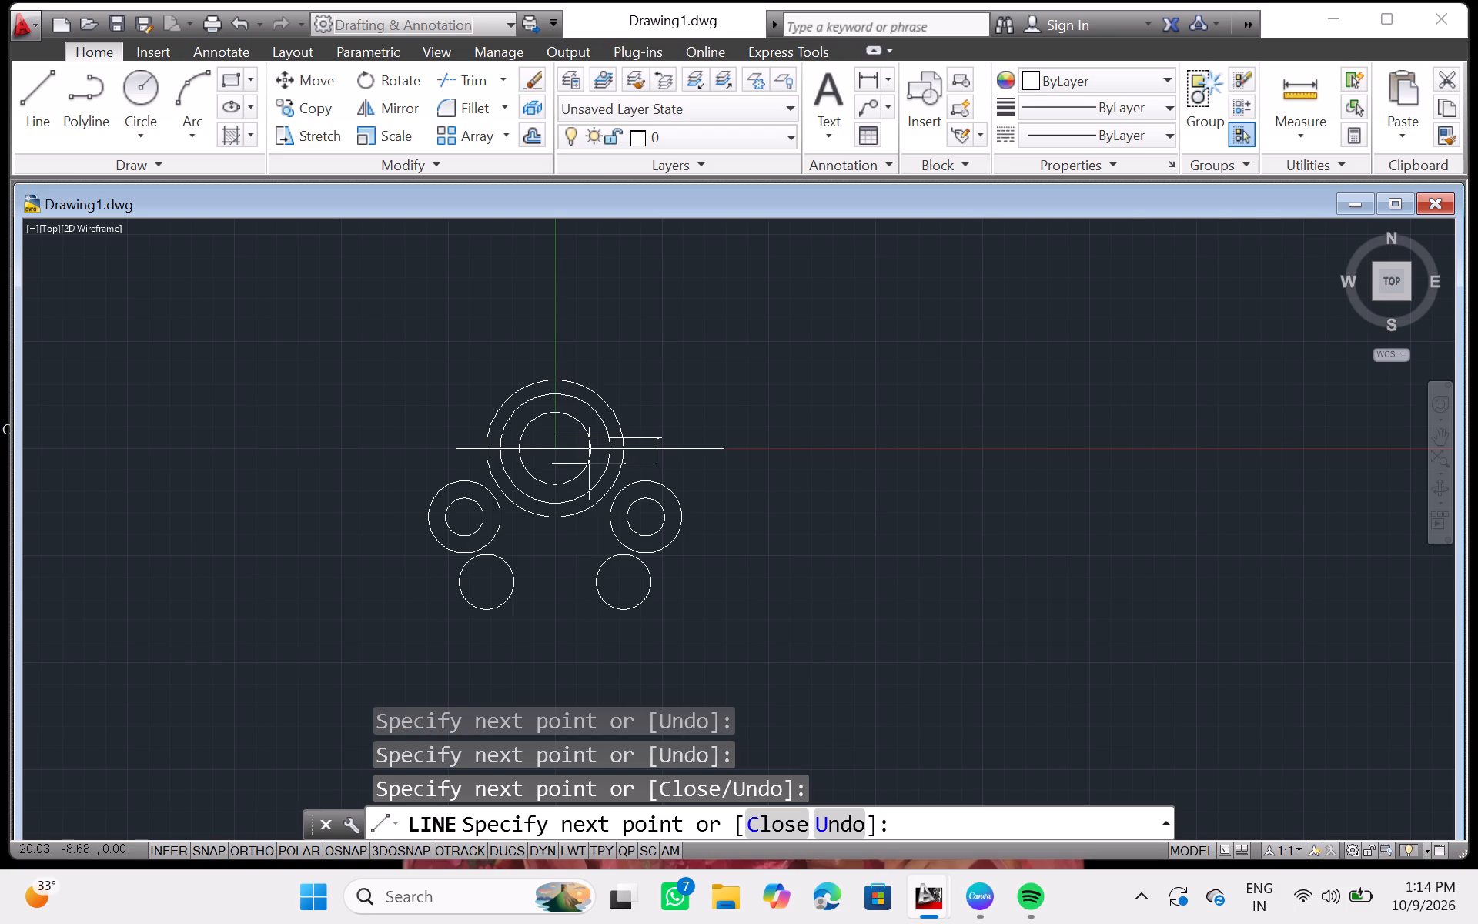
click(589, 464)
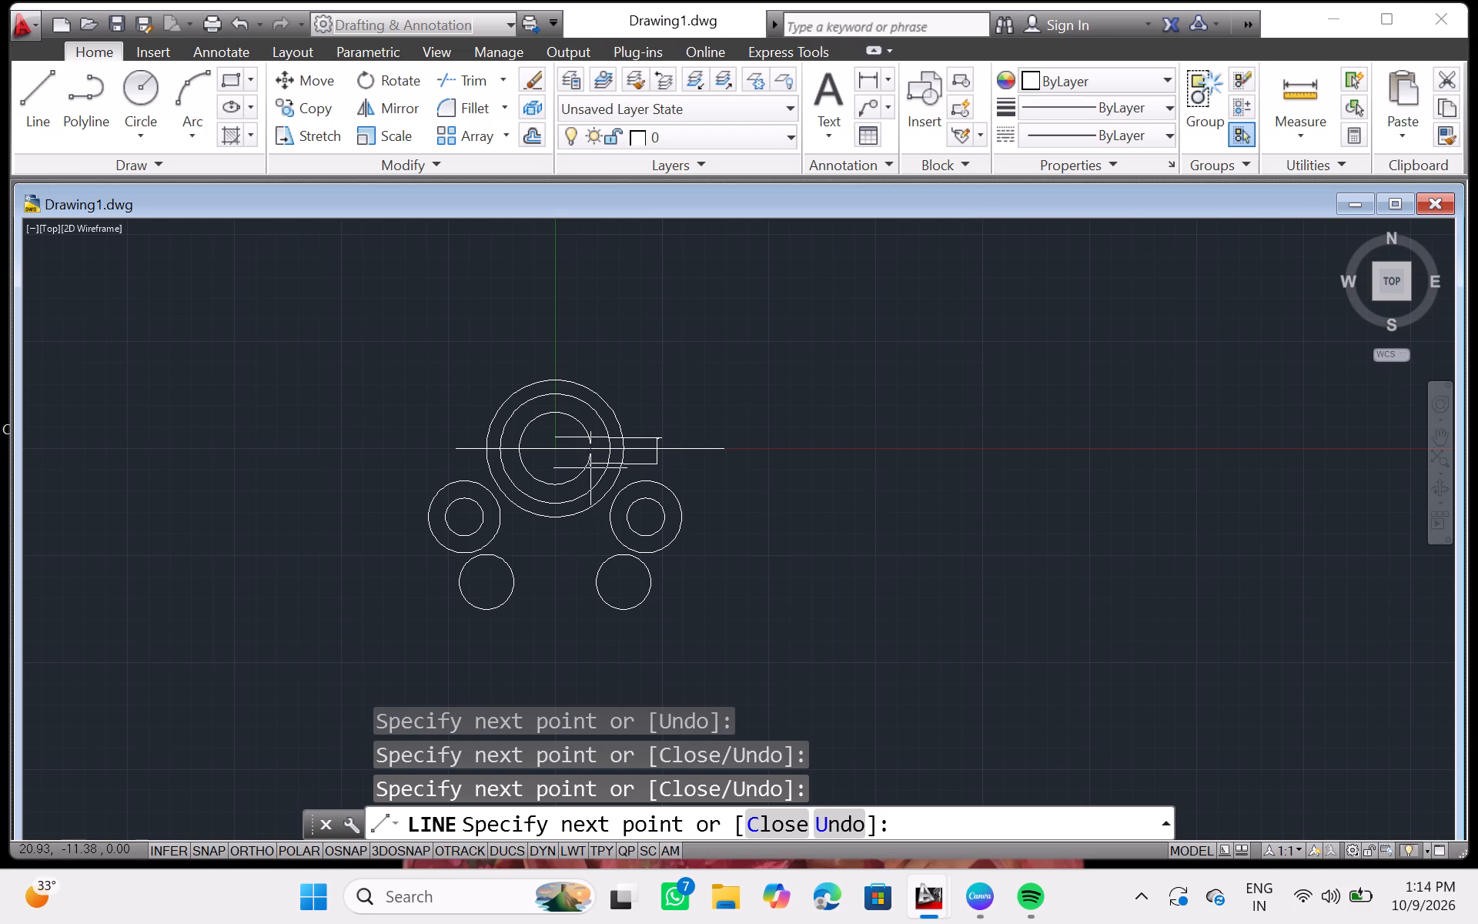
click(586, 464)
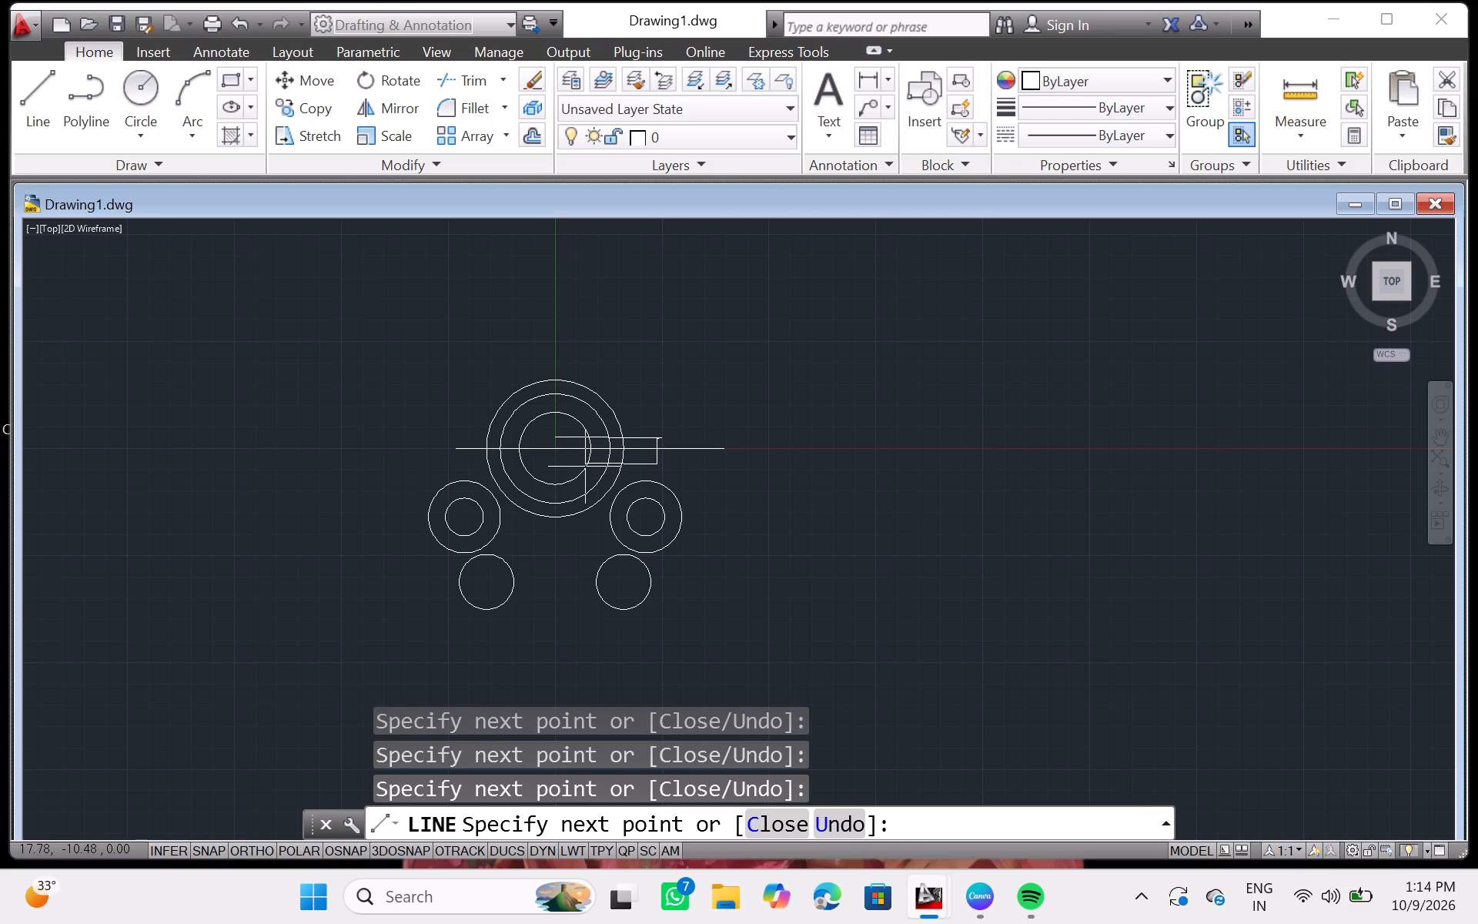
key(Escape)
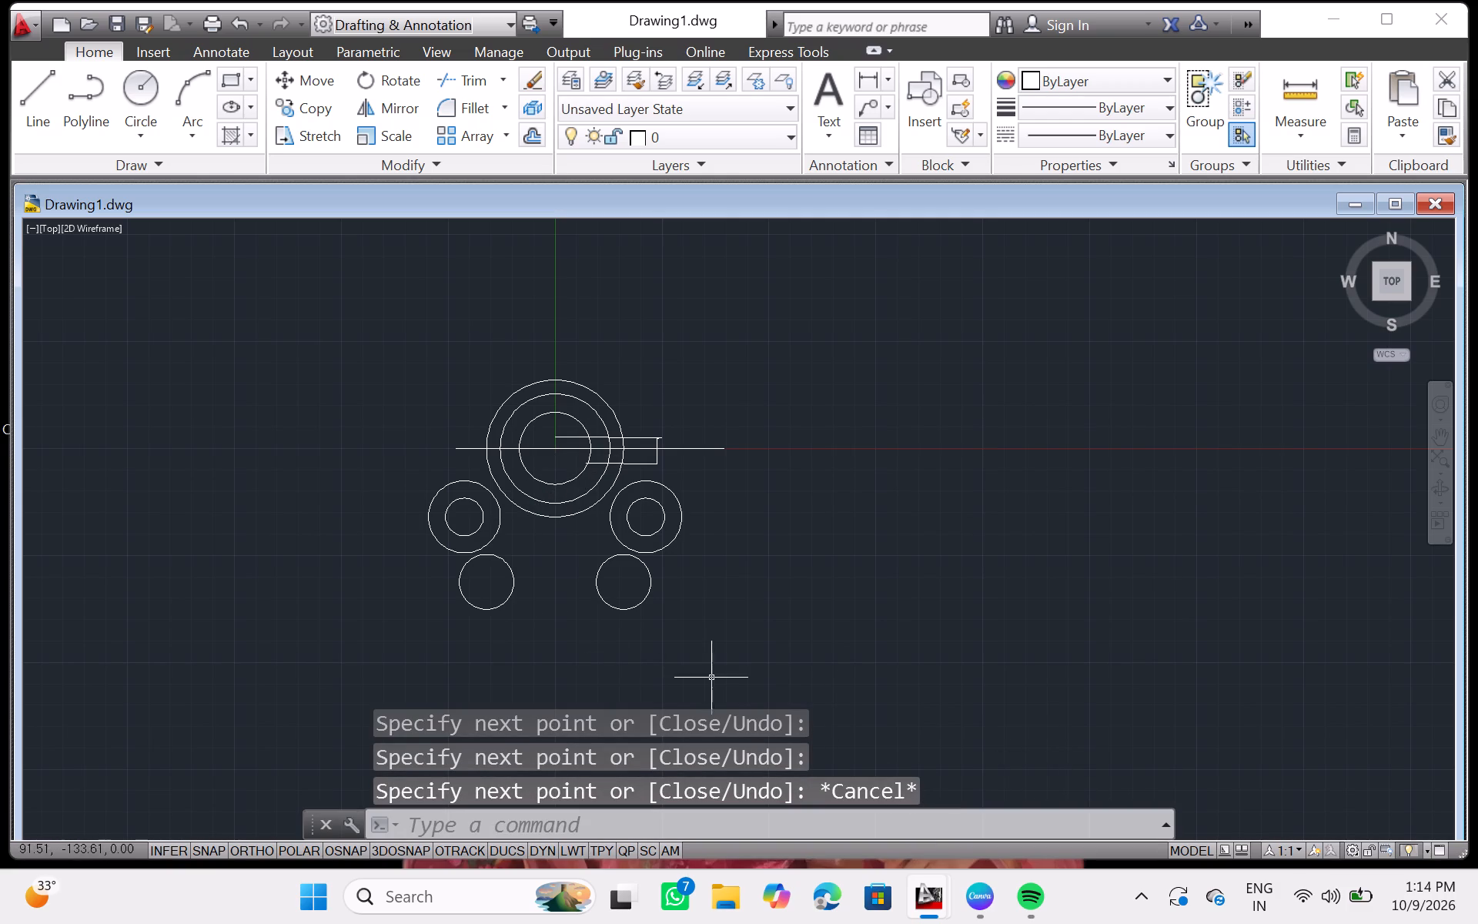
Trim away the upper and lower arcs of the middle concentric circle, leaving only its short arc within the slot.
scroll(490, 567, down, 1)
scroll(479, 559, up, 1)
scroll(616, 475, down, 2)
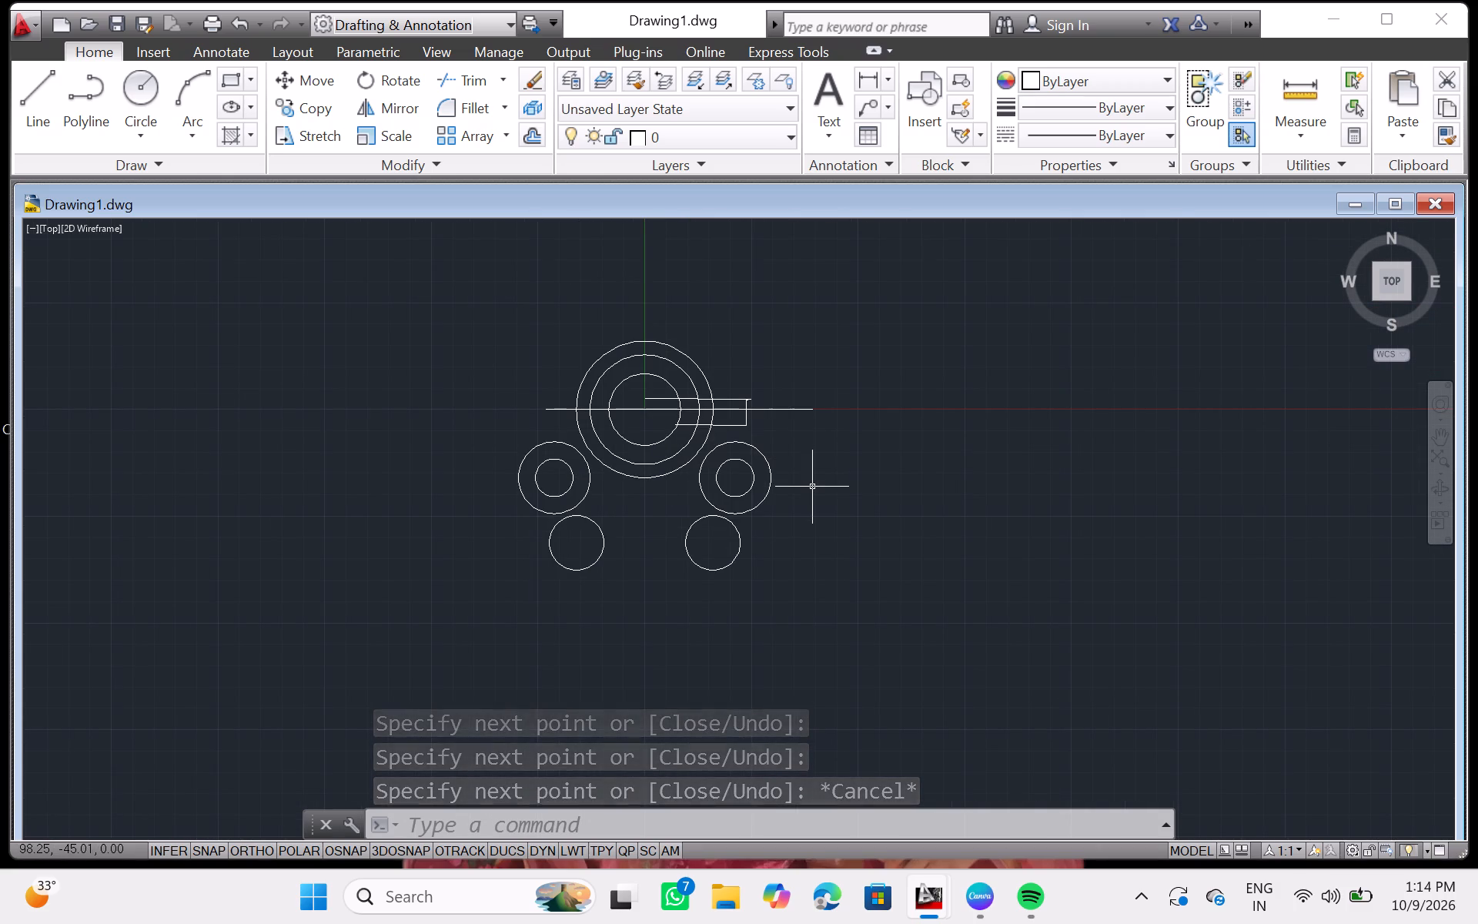
text(tr)
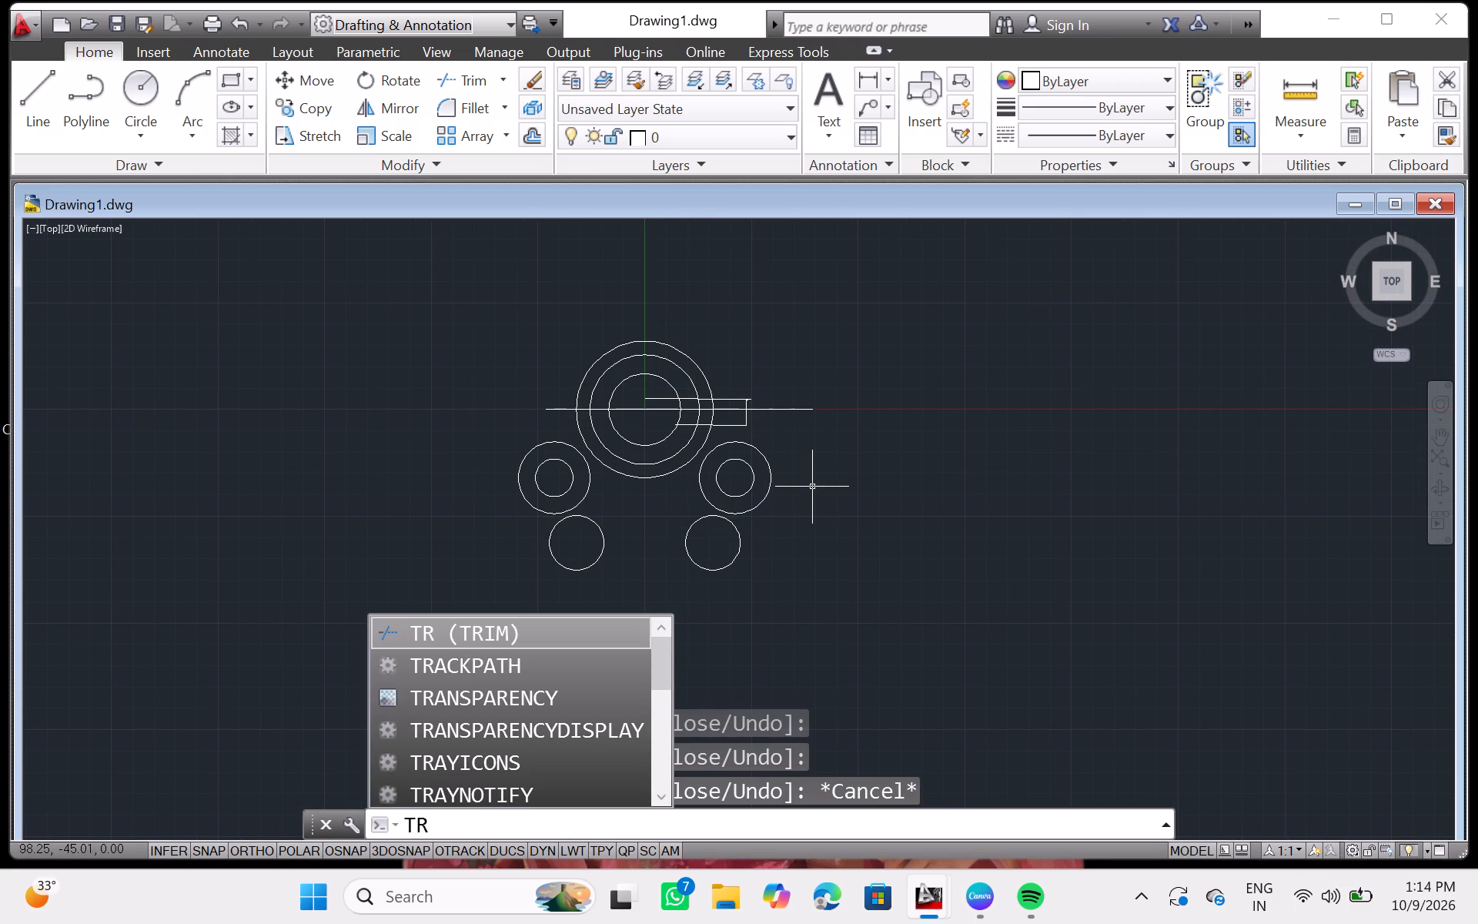
key(Return)
key(Return)
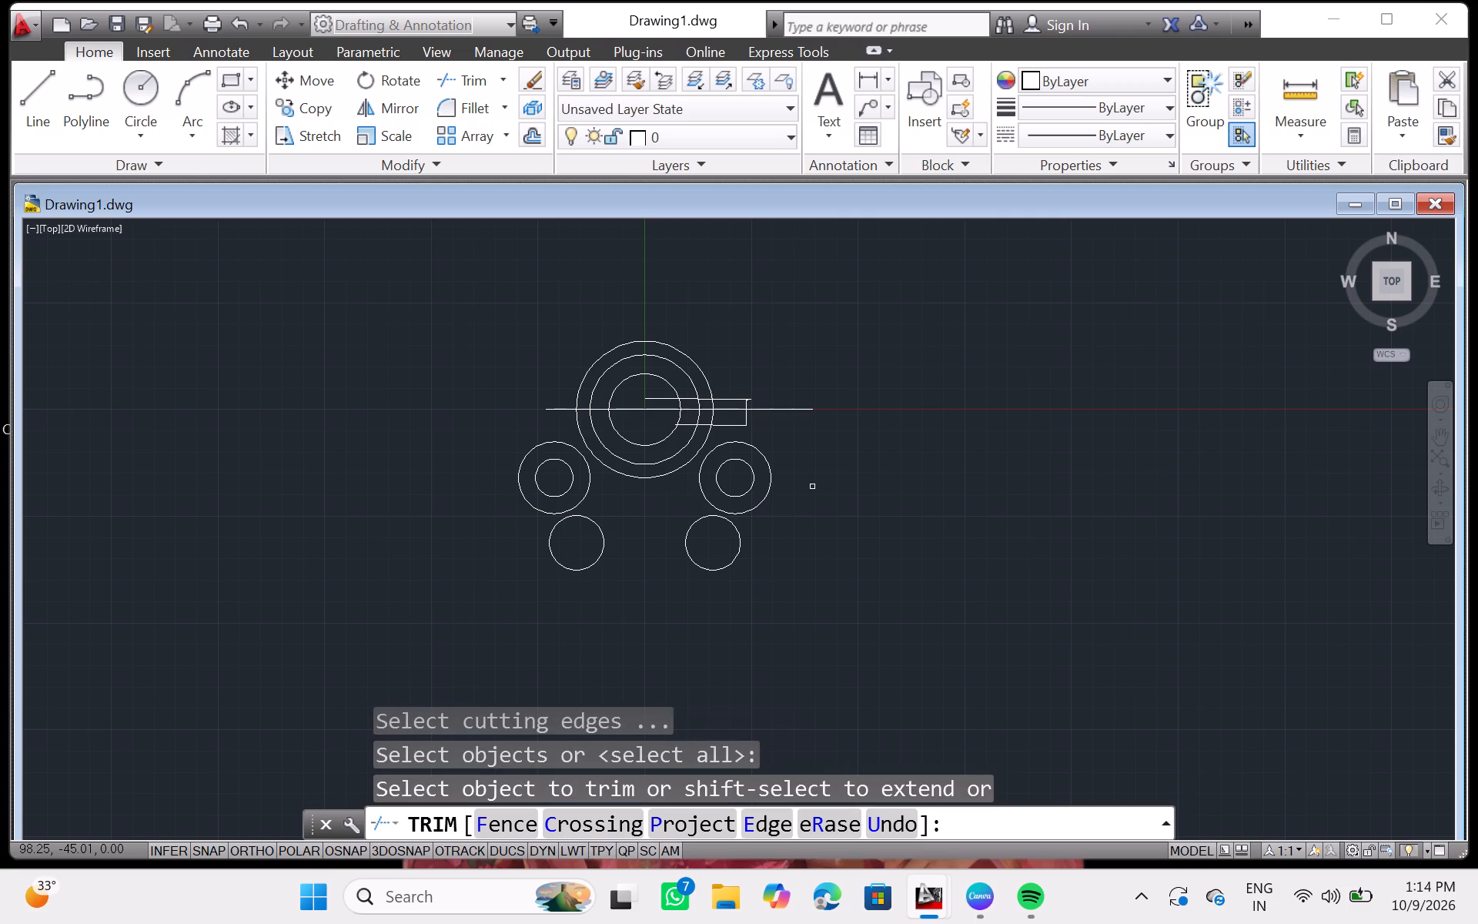
click(684, 374)
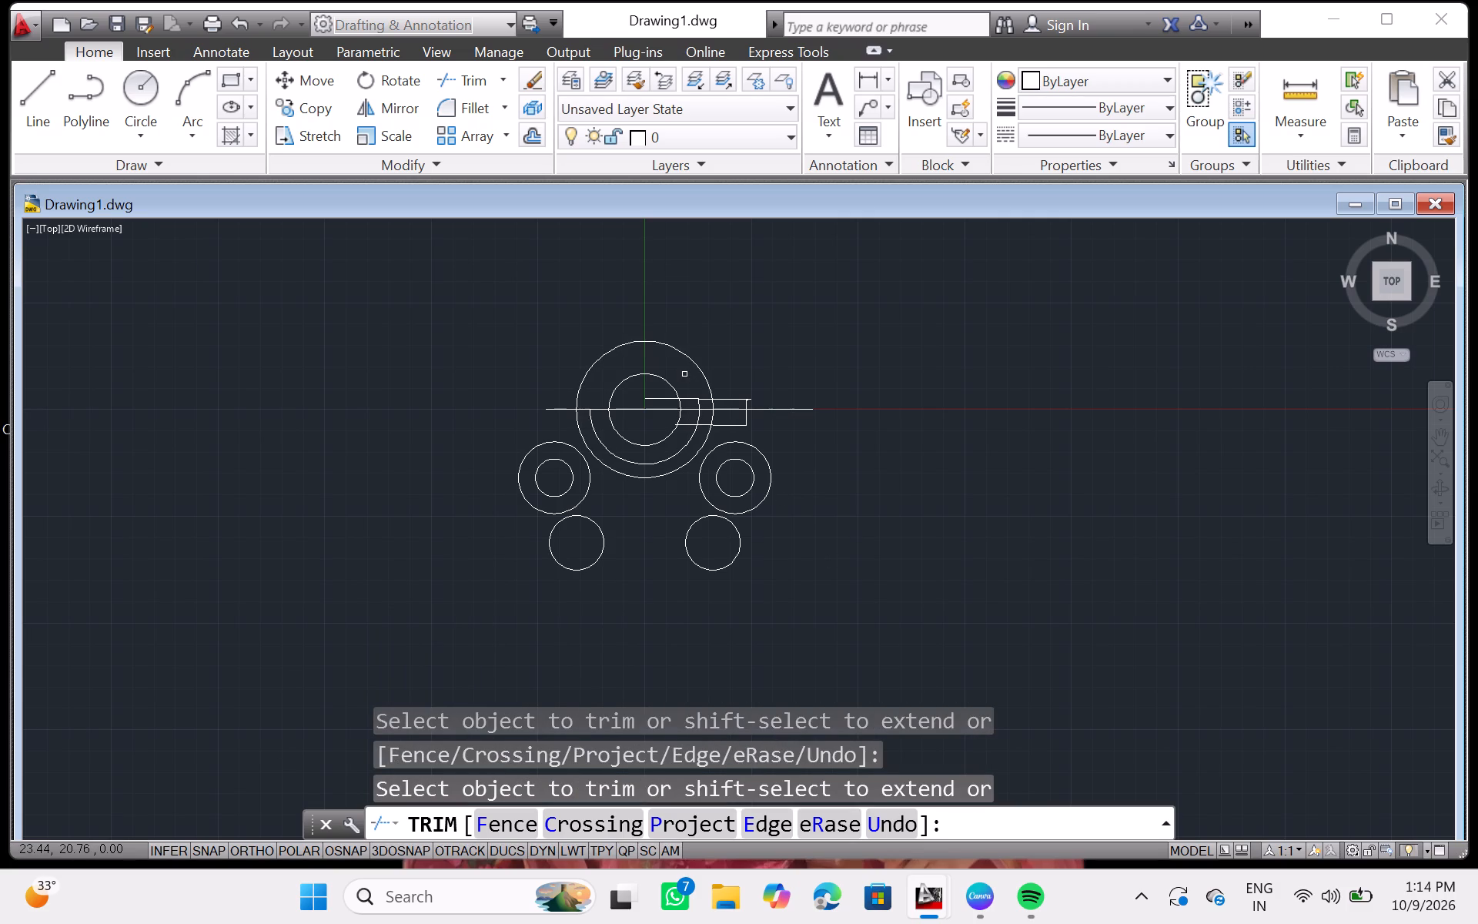
click(662, 461)
Trim the slot's upper line inside the innermost circle and both slot lines between the middle arc and the outermost circle.
click(659, 400)
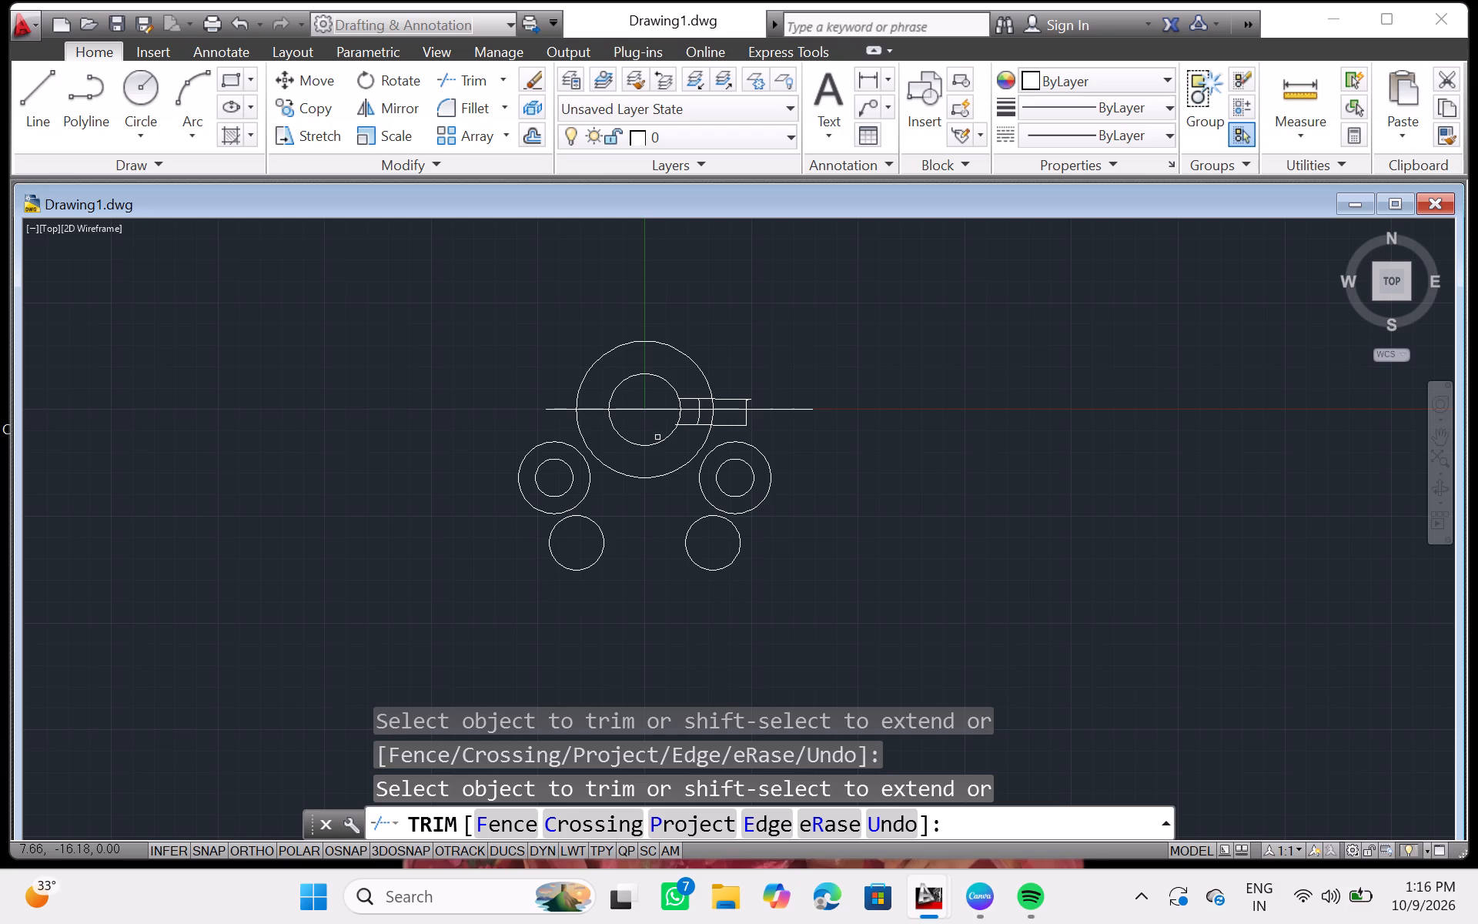
click(707, 400)
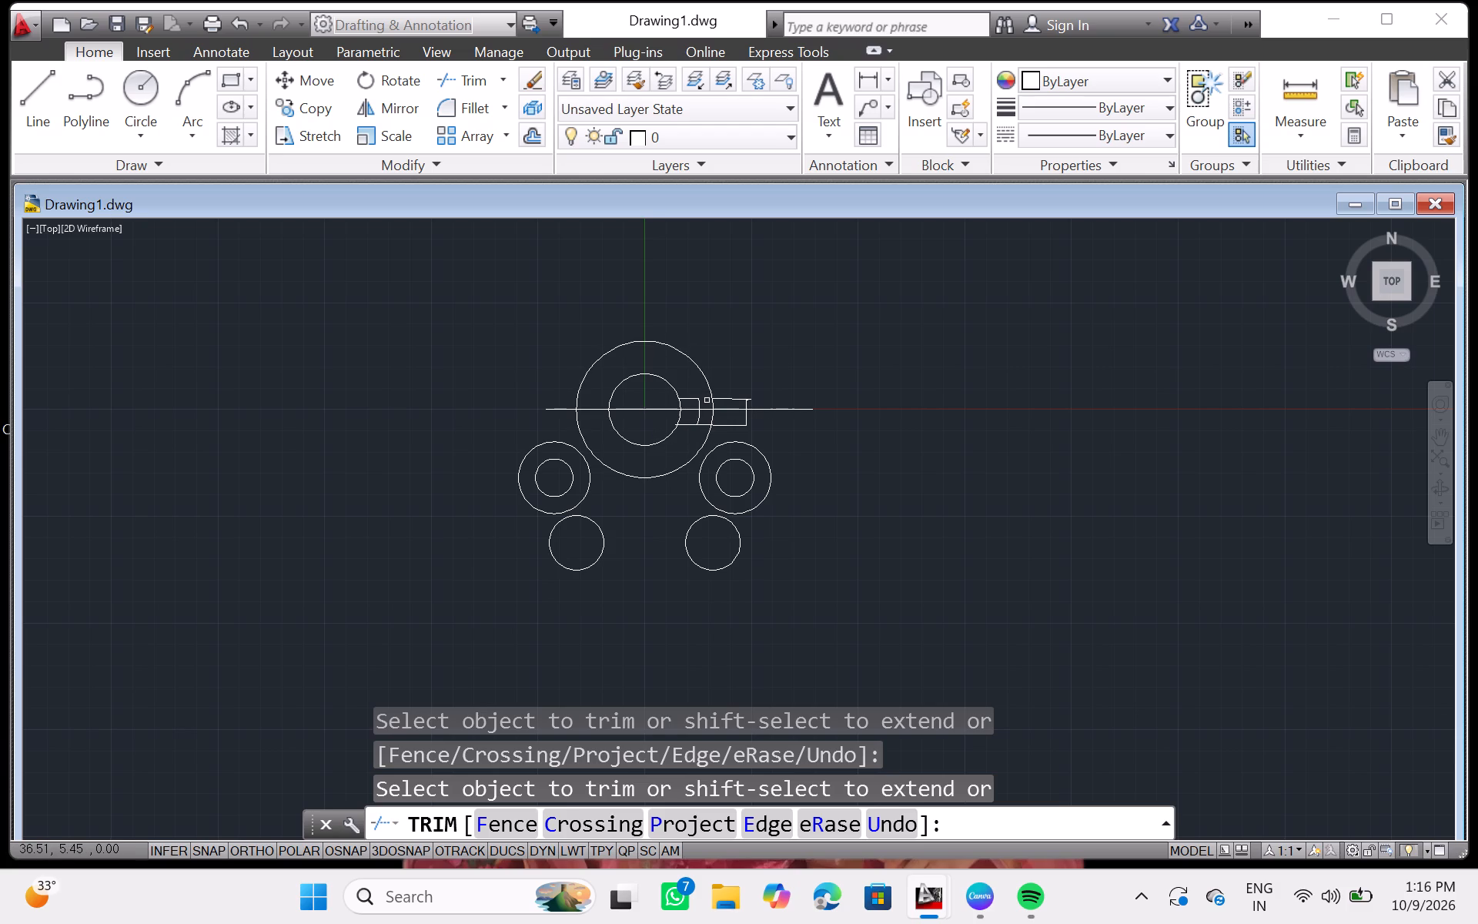
click(704, 410)
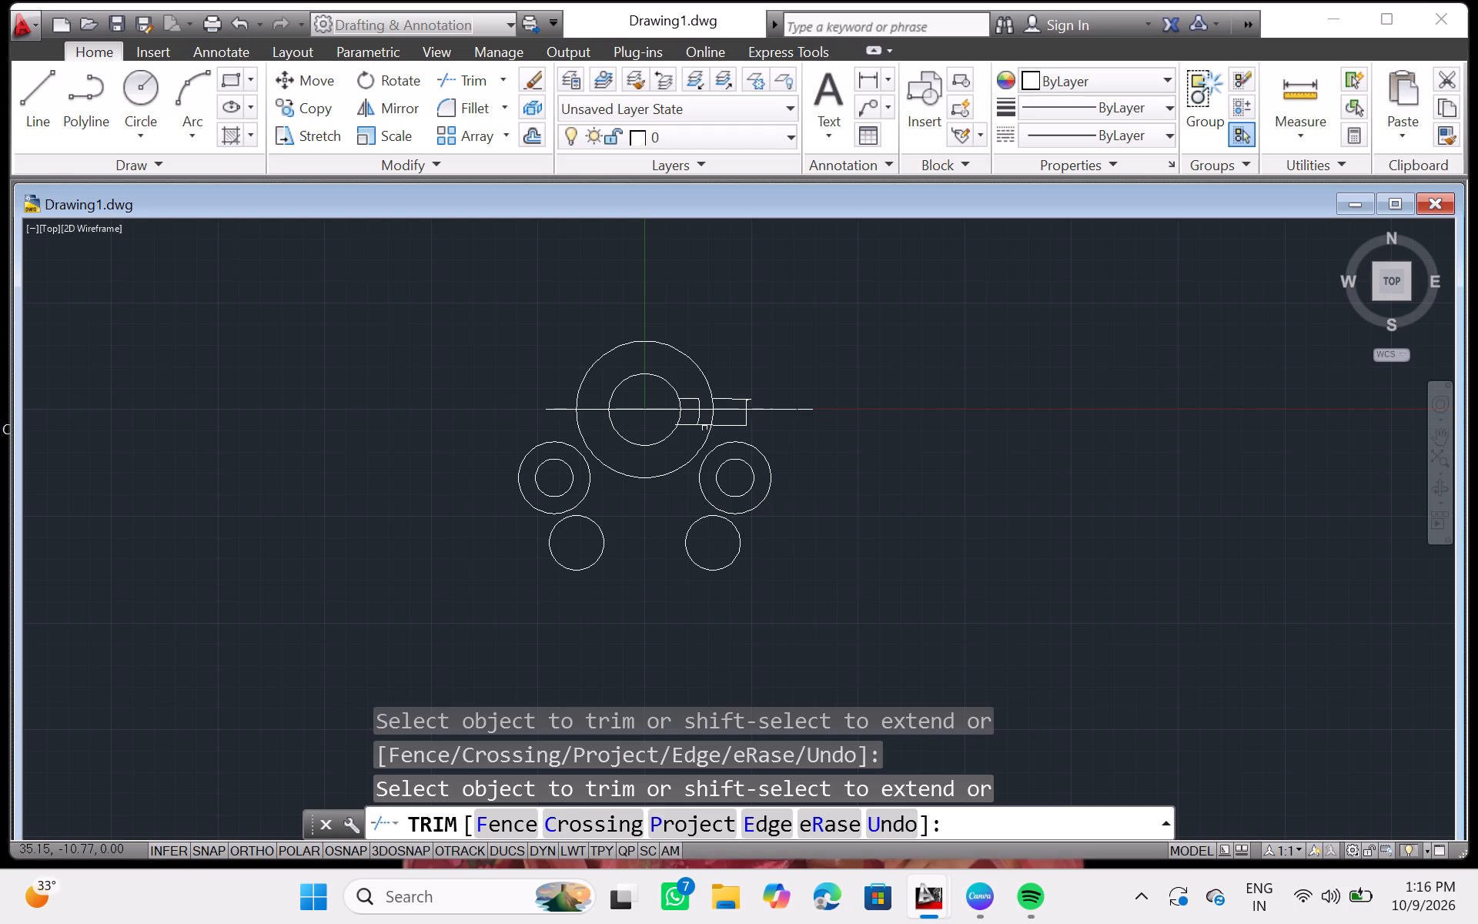
click(704, 425)
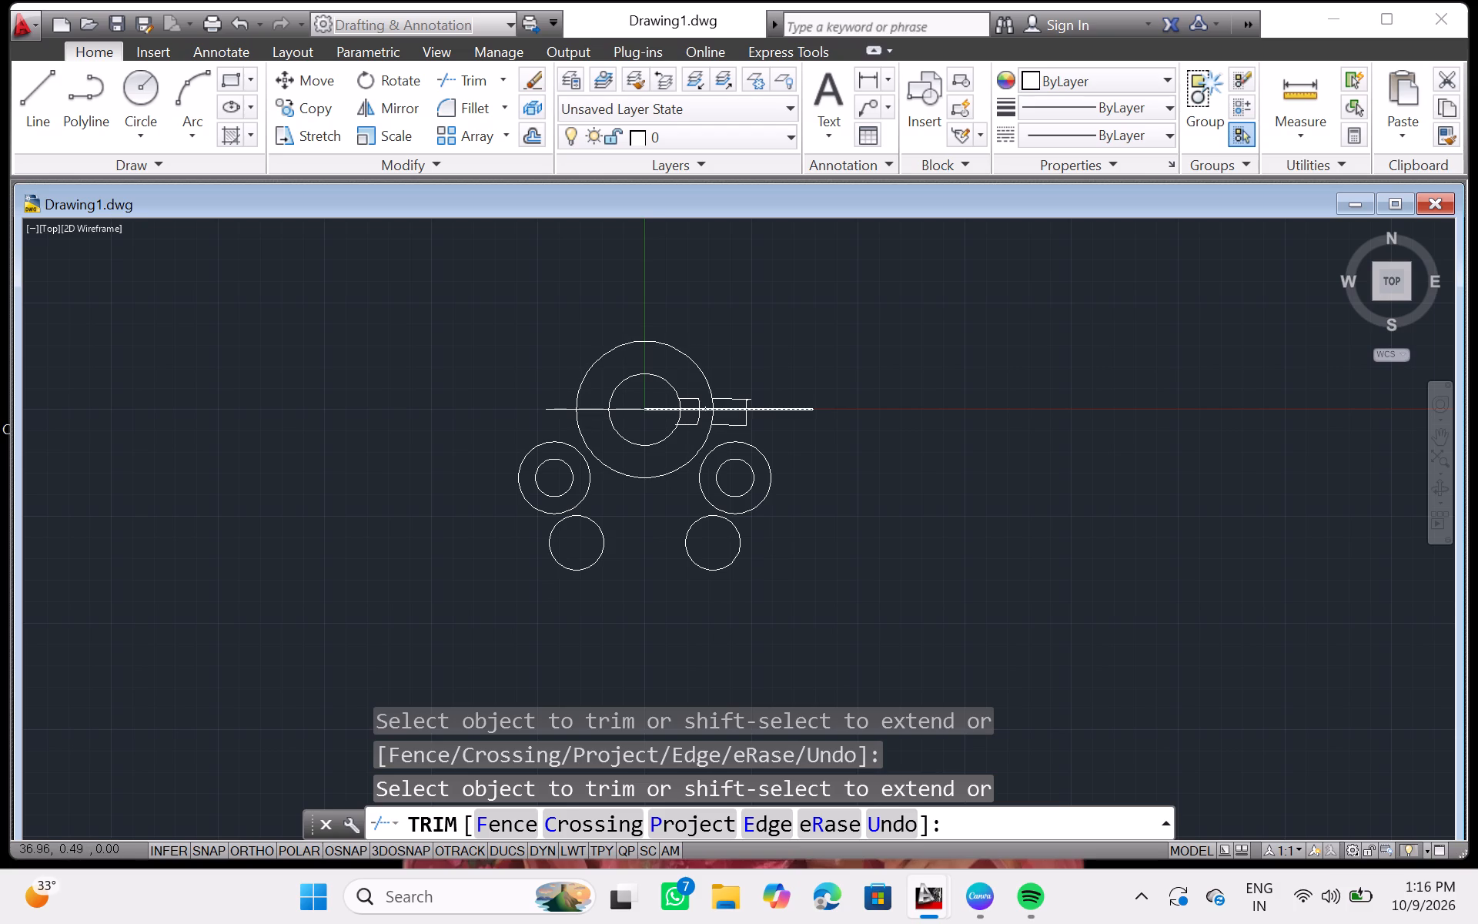
click(707, 409)
click(706, 413)
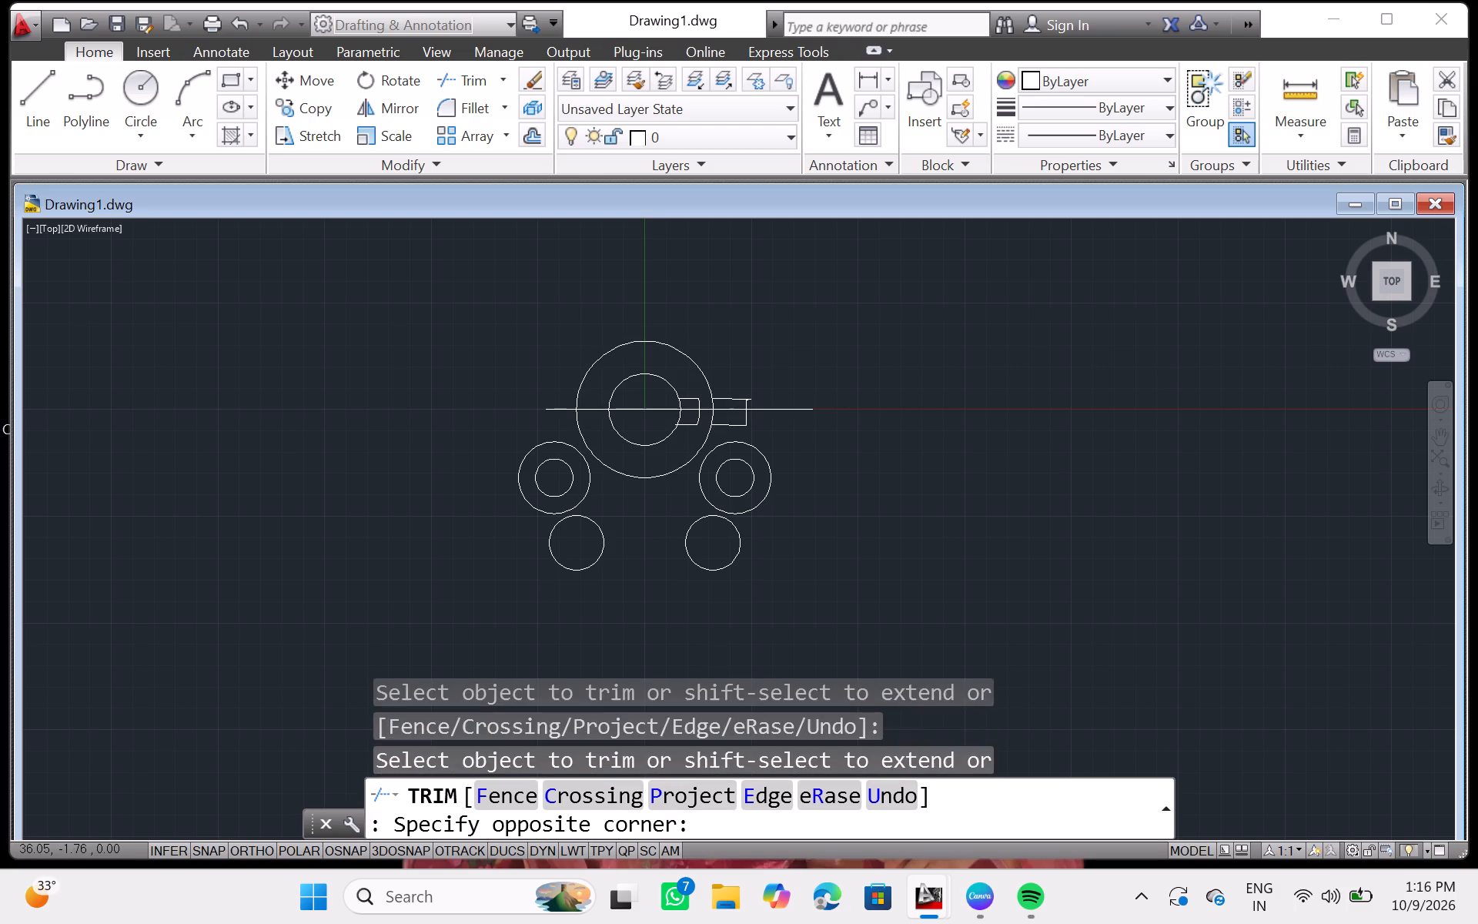
click(707, 408)
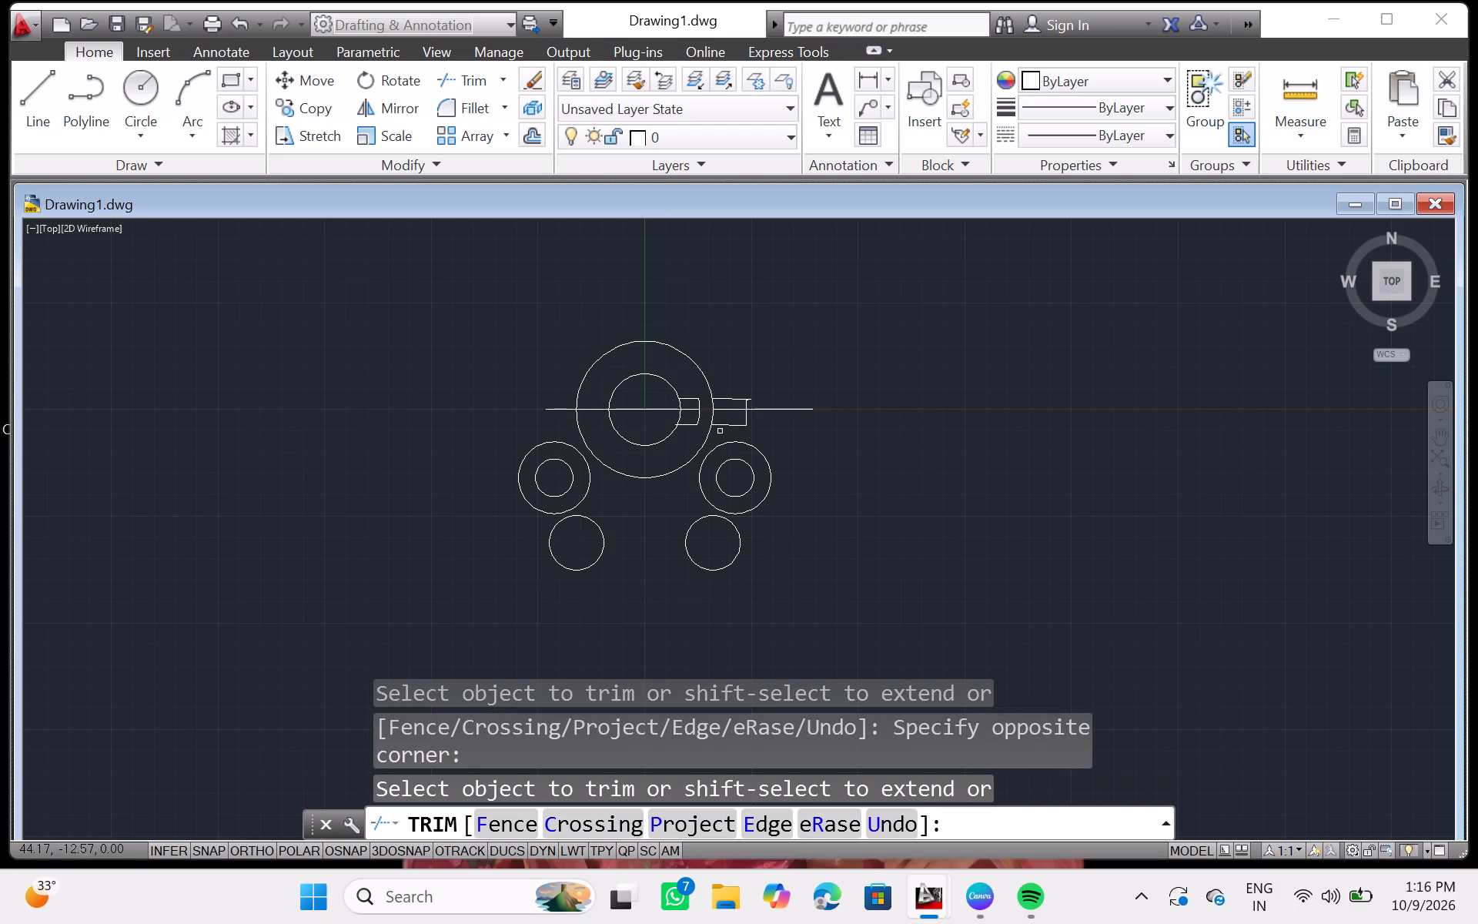
Trim the slot's vertical end line below the horizontal centre line, attempting the slot lines beyond the outermost circle as well.
click(731, 399)
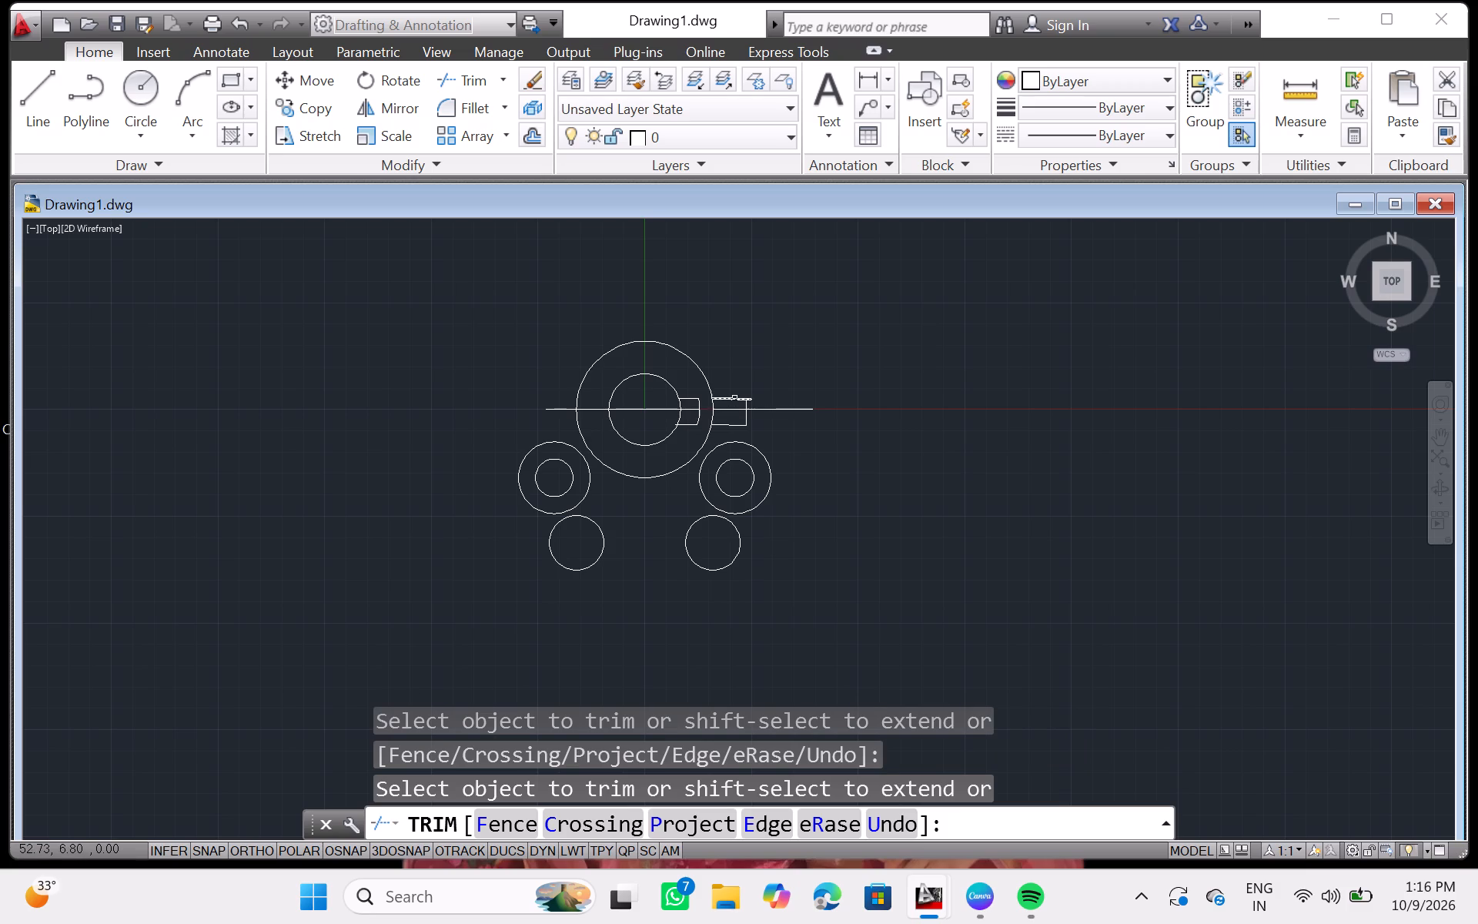
click(734, 398)
click(734, 399)
click(738, 427)
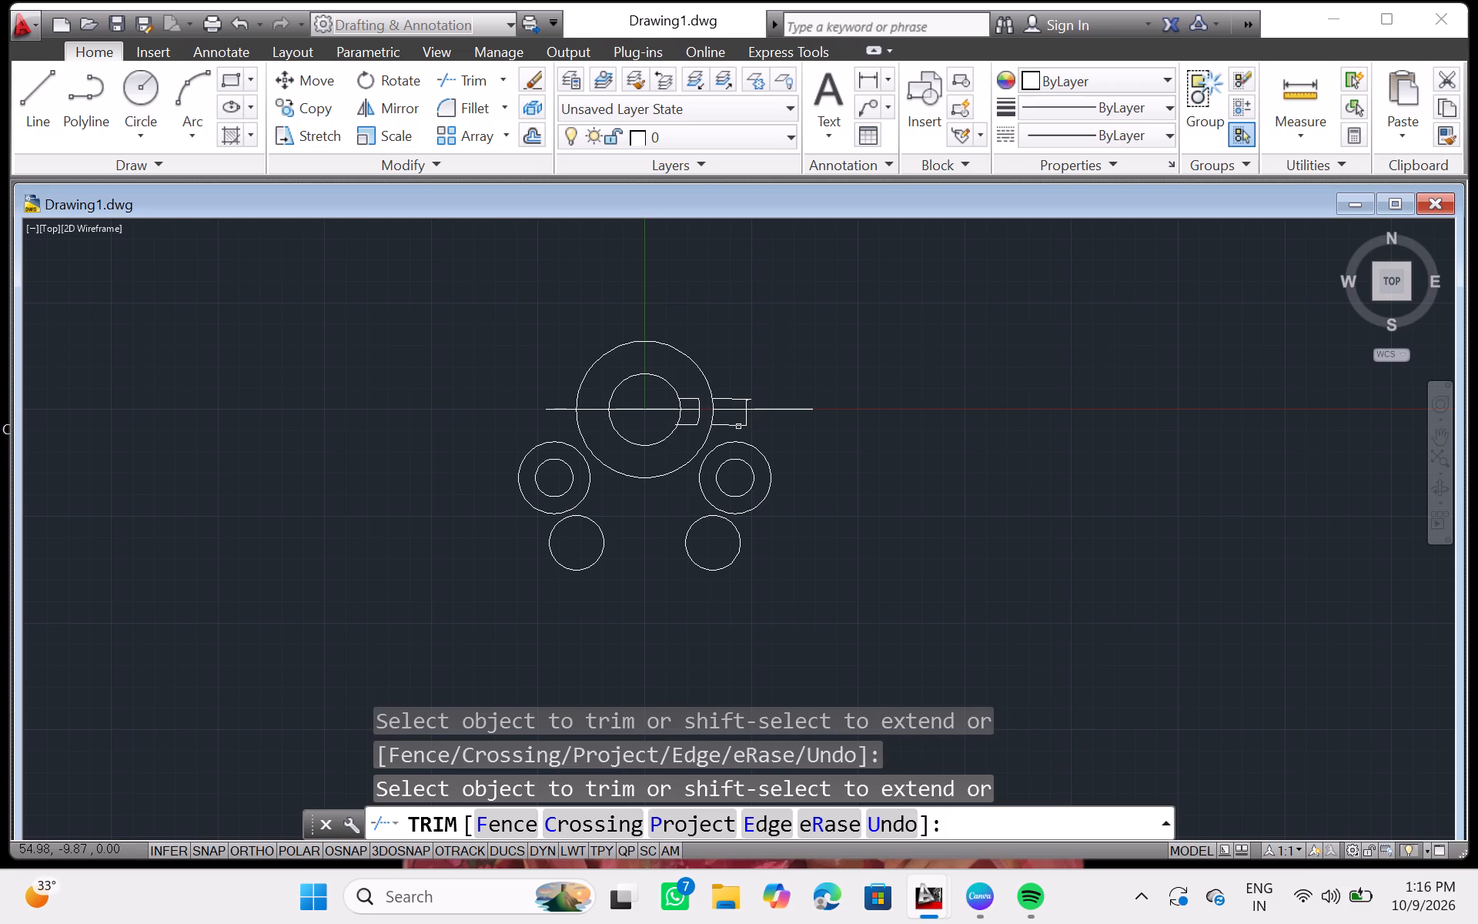
click(734, 424)
click(727, 424)
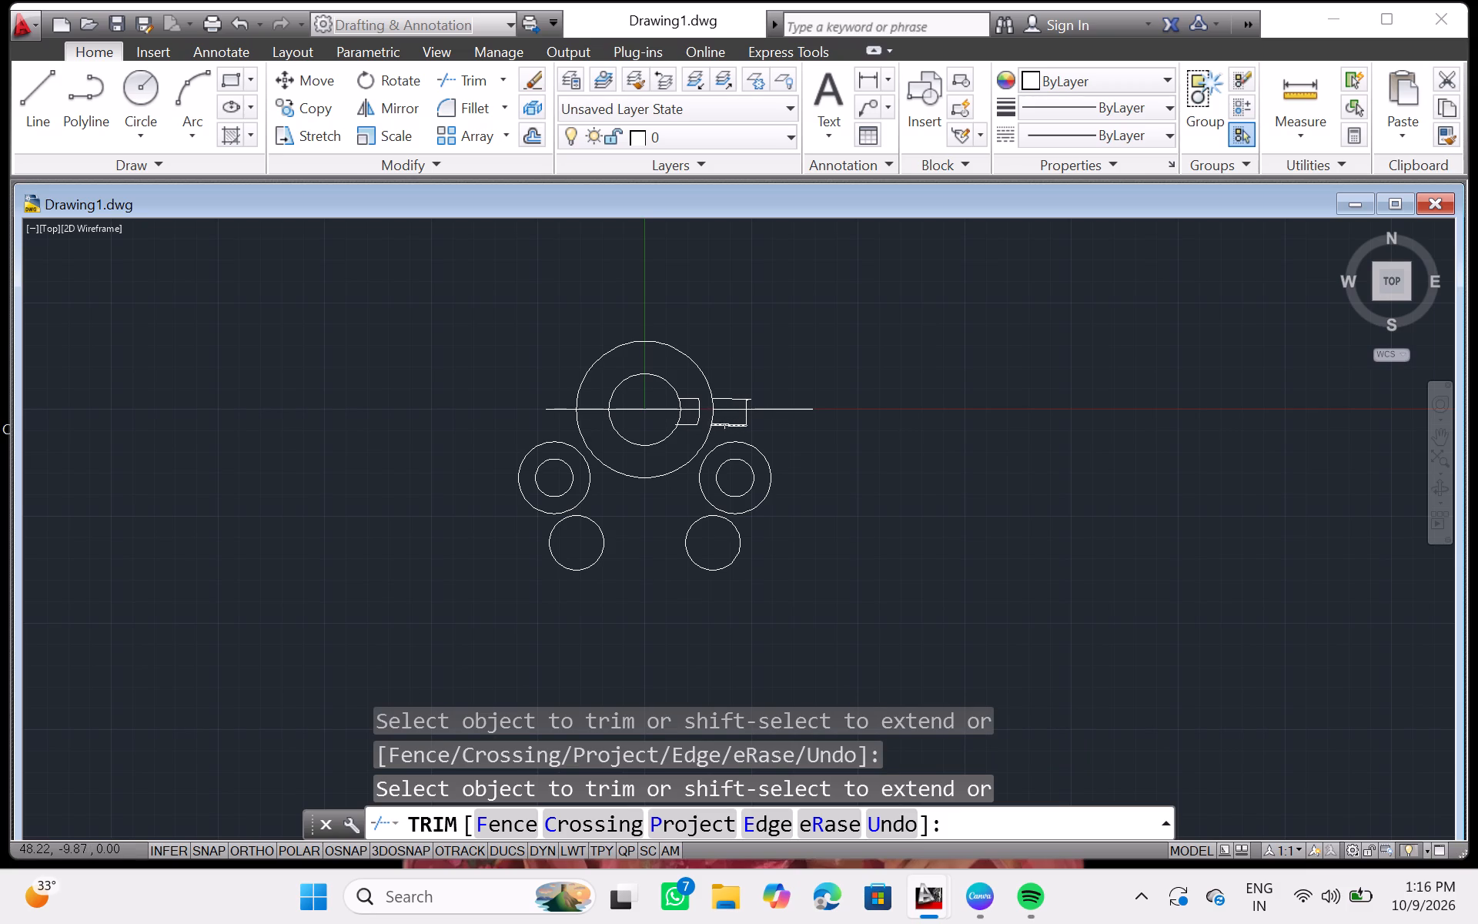
click(735, 425)
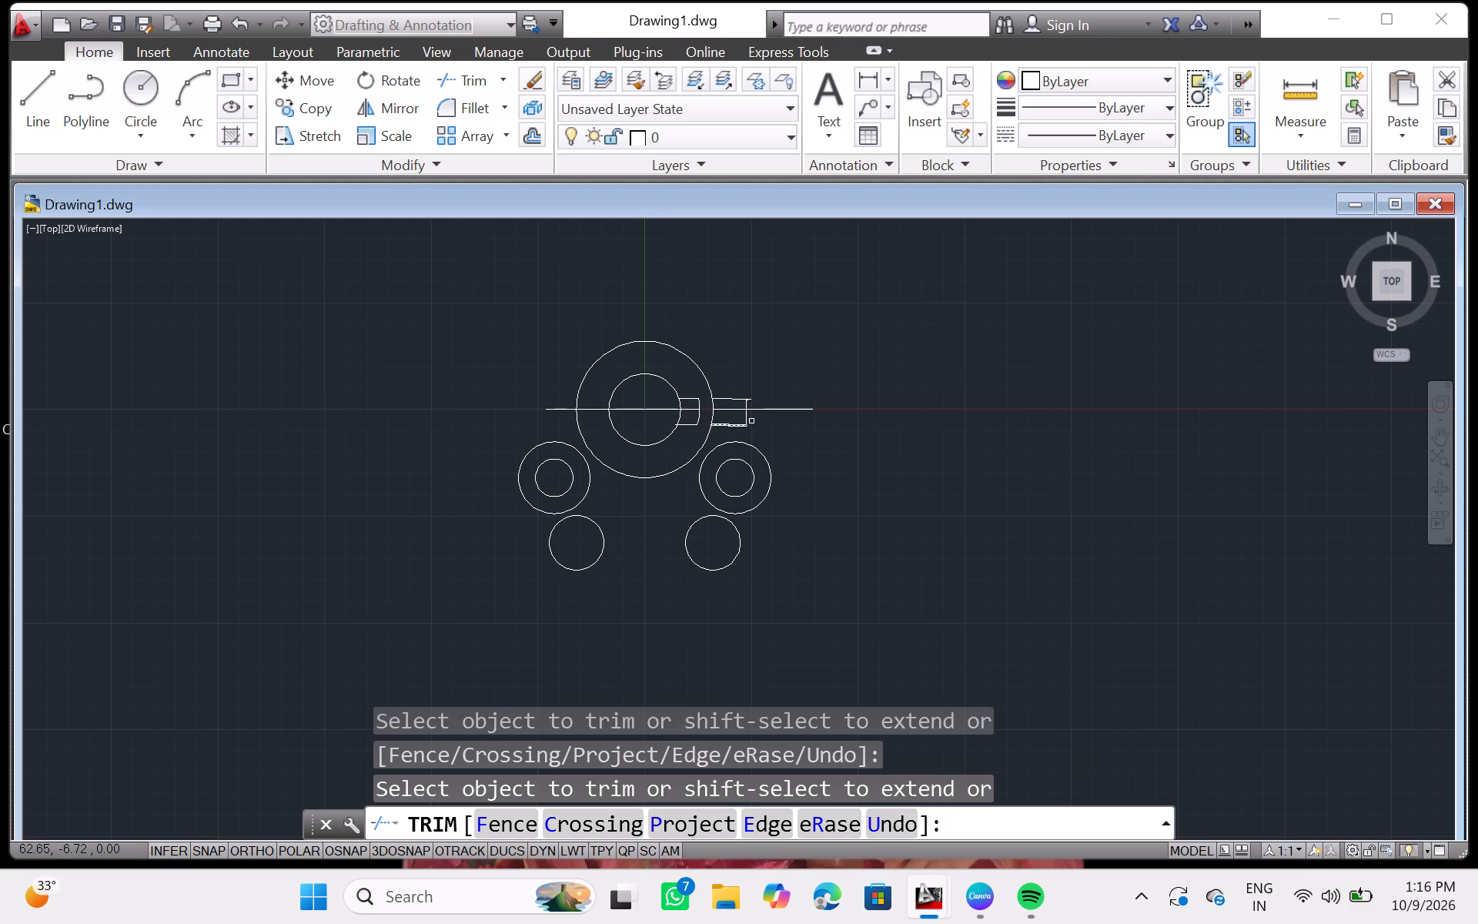
click(744, 418)
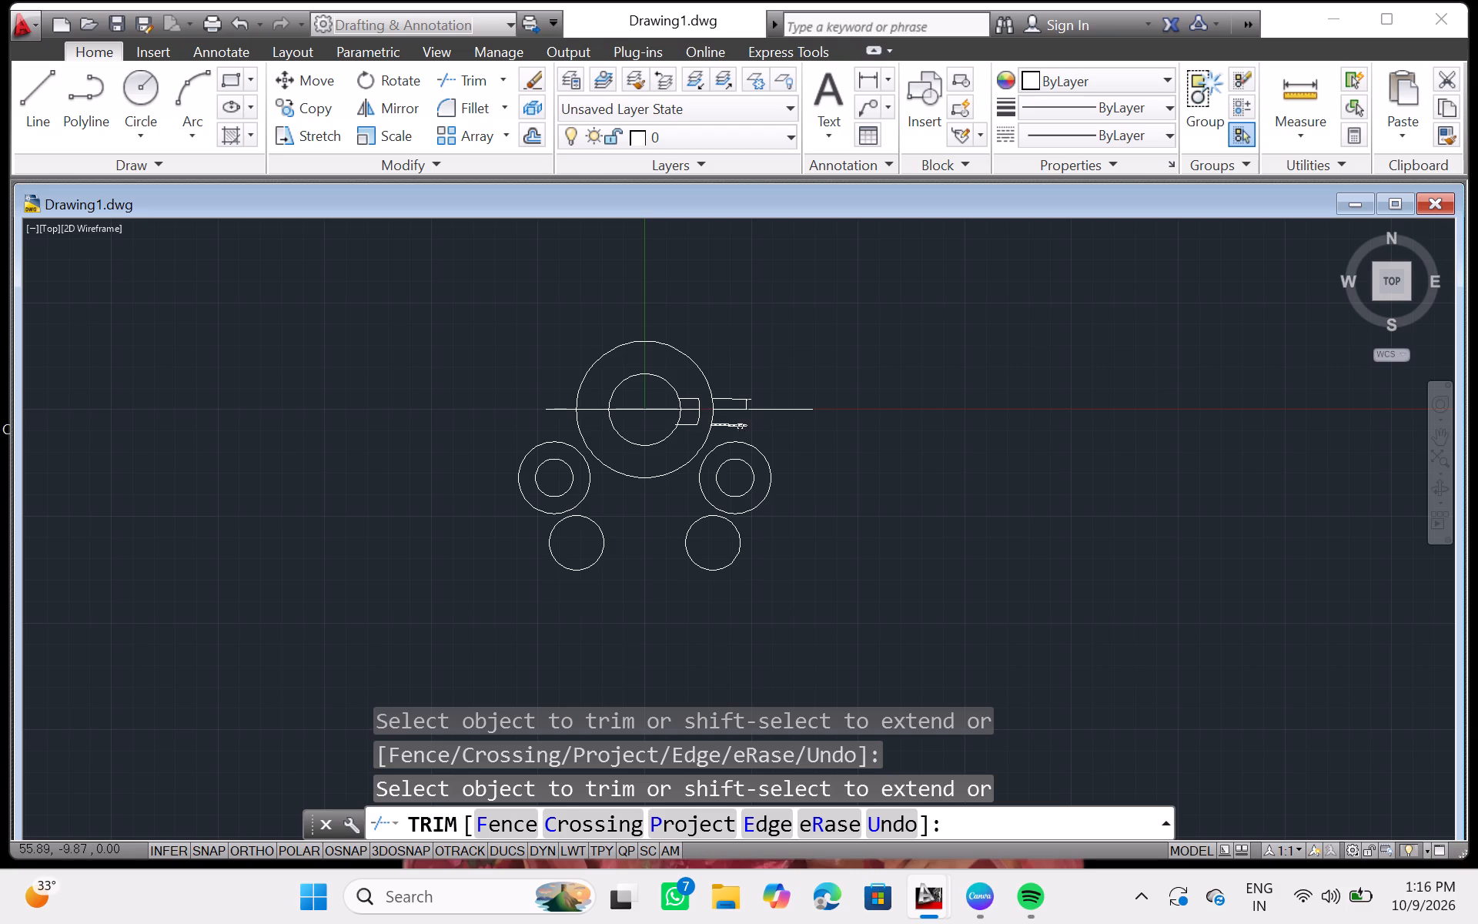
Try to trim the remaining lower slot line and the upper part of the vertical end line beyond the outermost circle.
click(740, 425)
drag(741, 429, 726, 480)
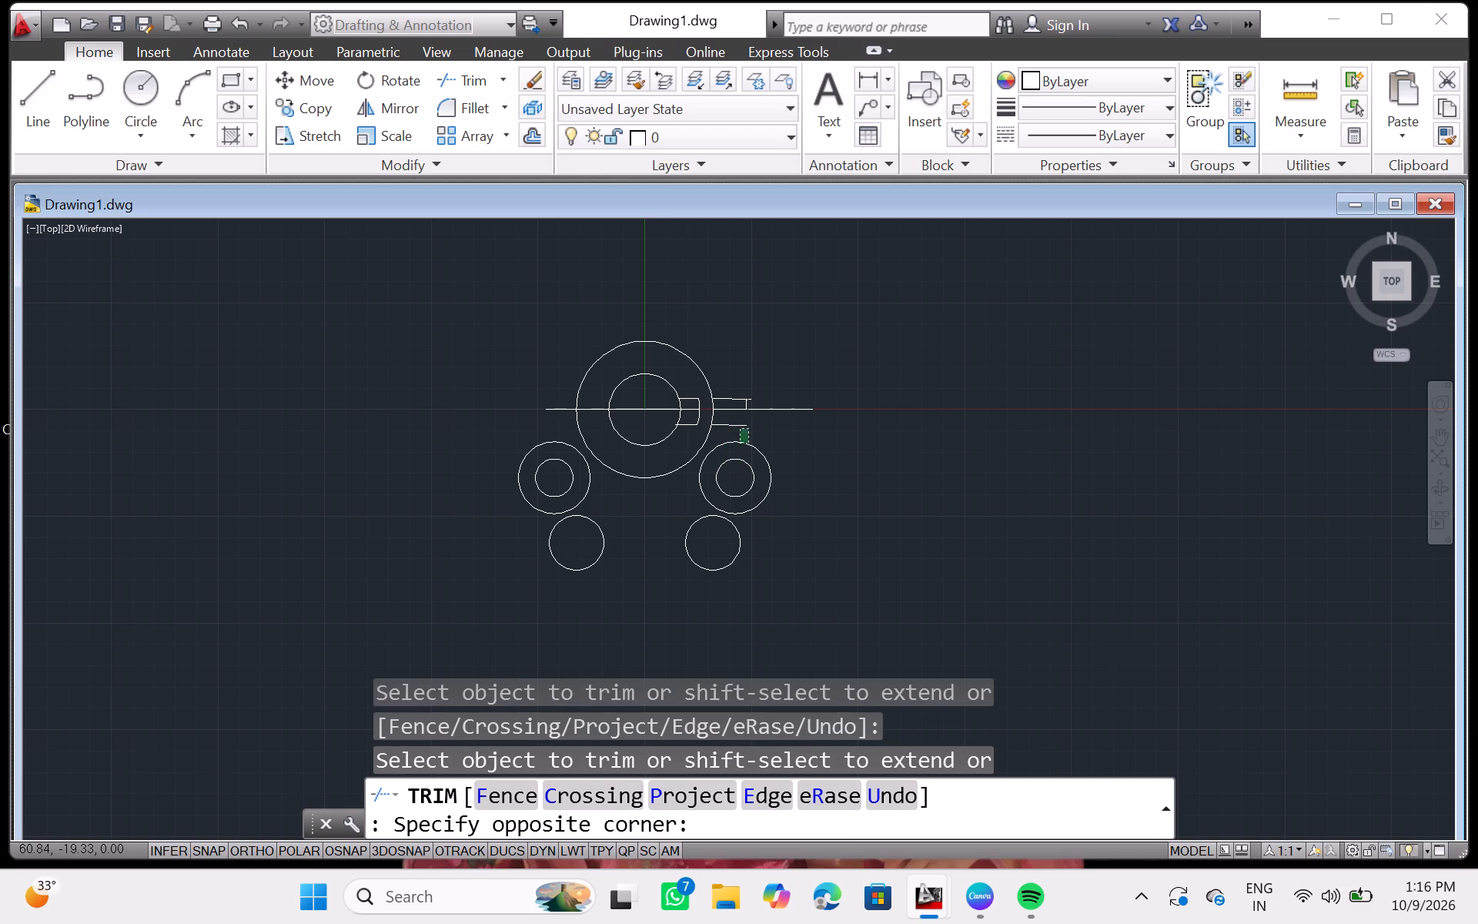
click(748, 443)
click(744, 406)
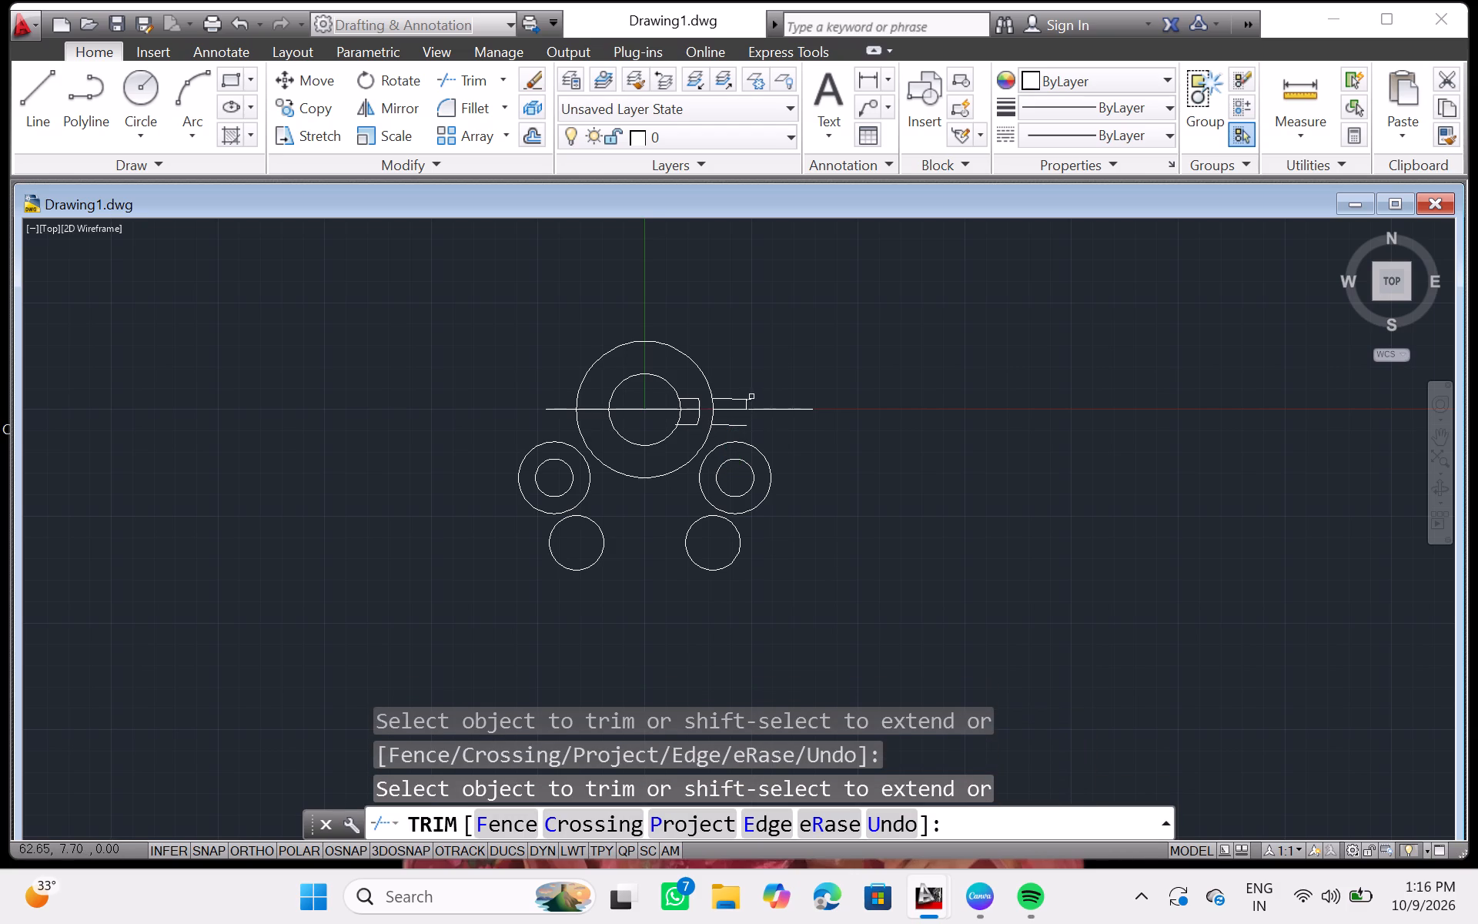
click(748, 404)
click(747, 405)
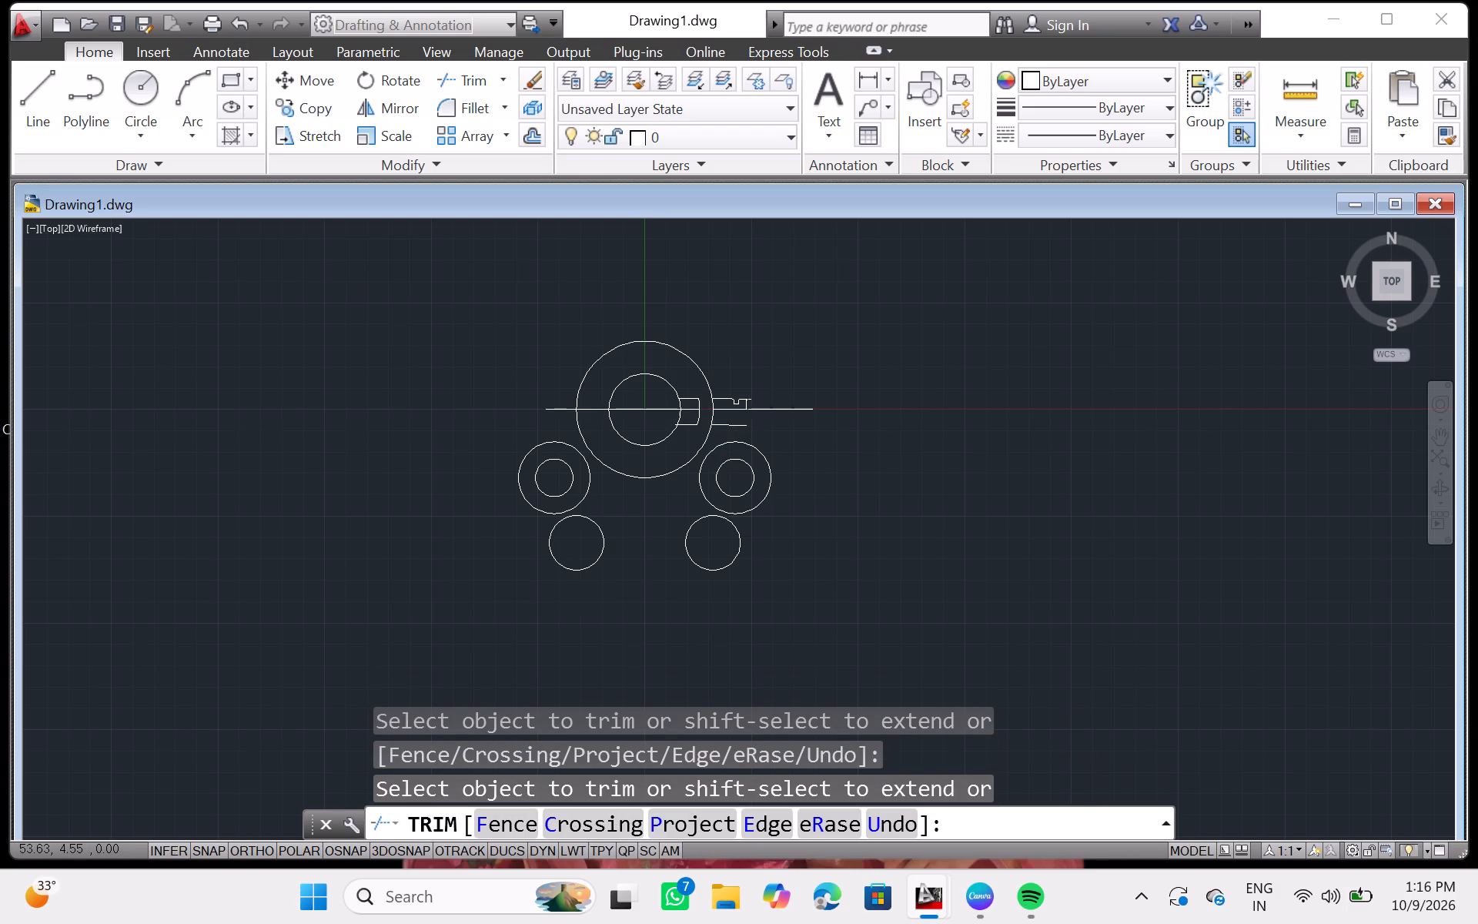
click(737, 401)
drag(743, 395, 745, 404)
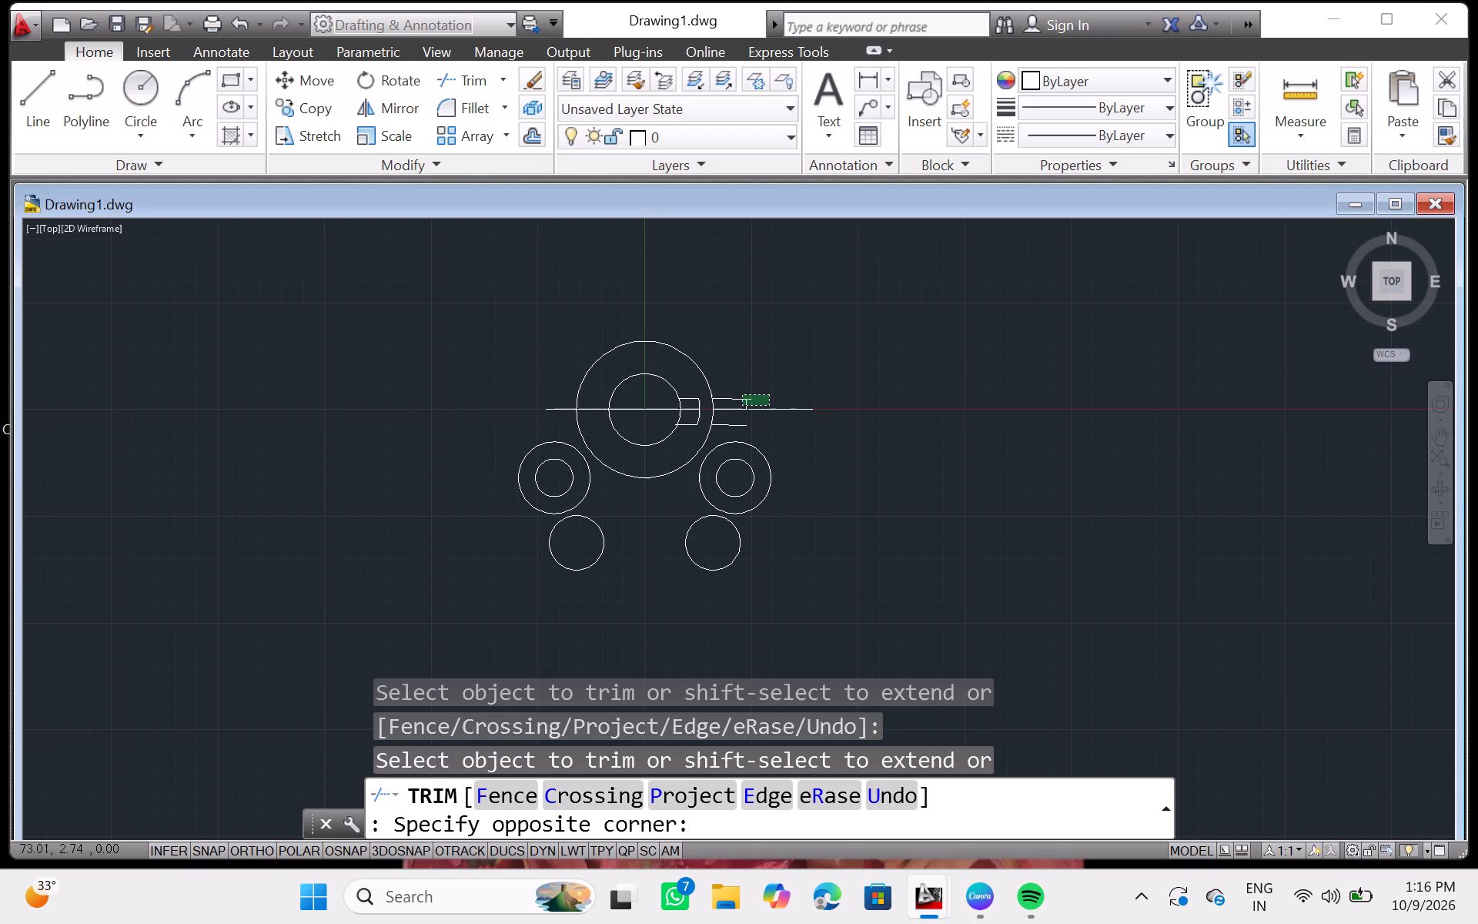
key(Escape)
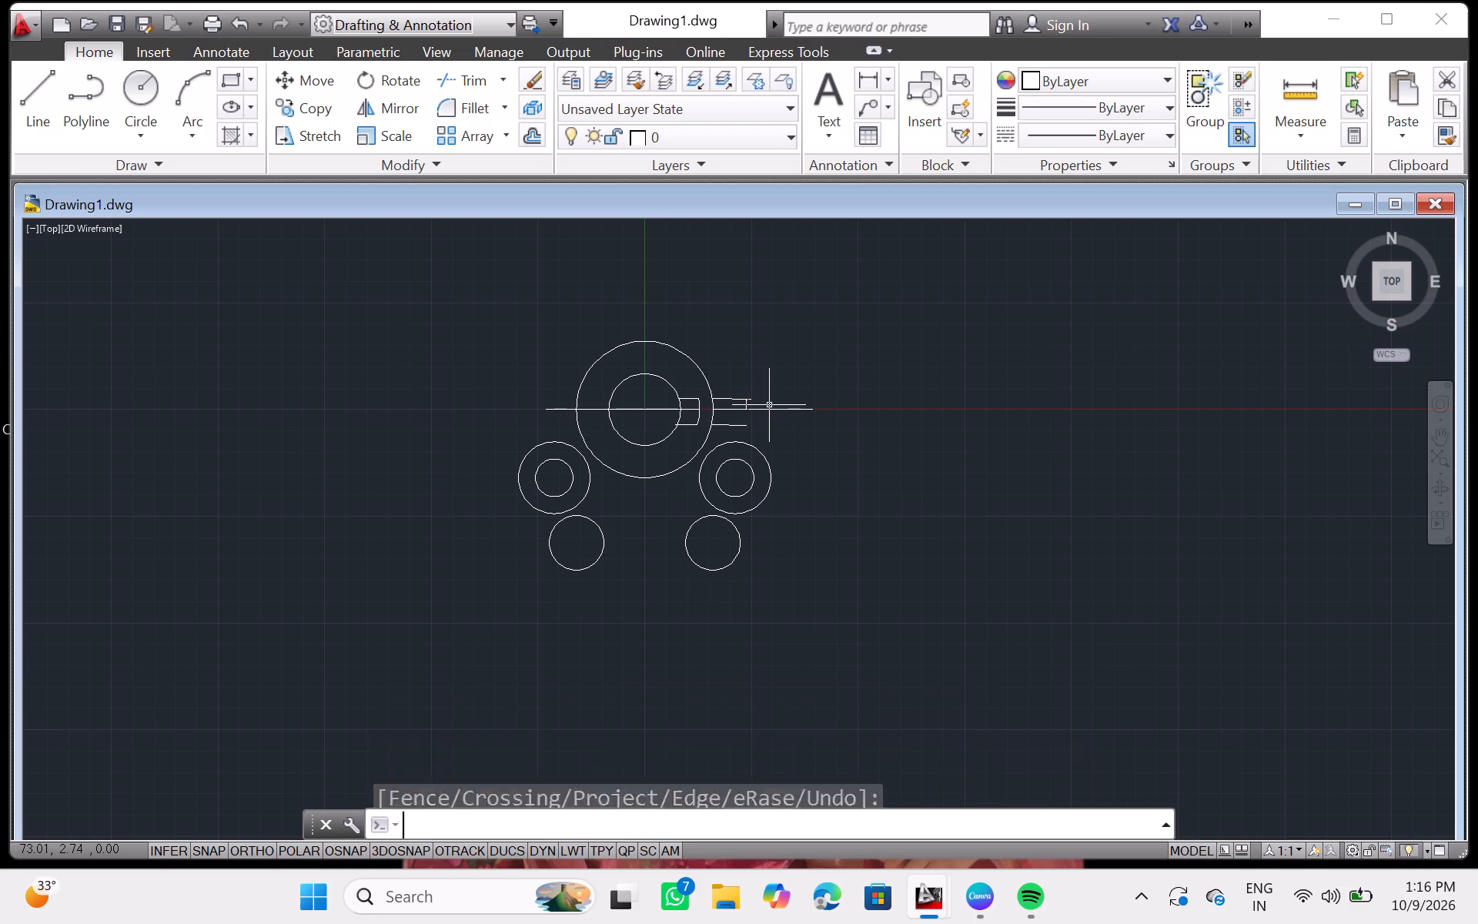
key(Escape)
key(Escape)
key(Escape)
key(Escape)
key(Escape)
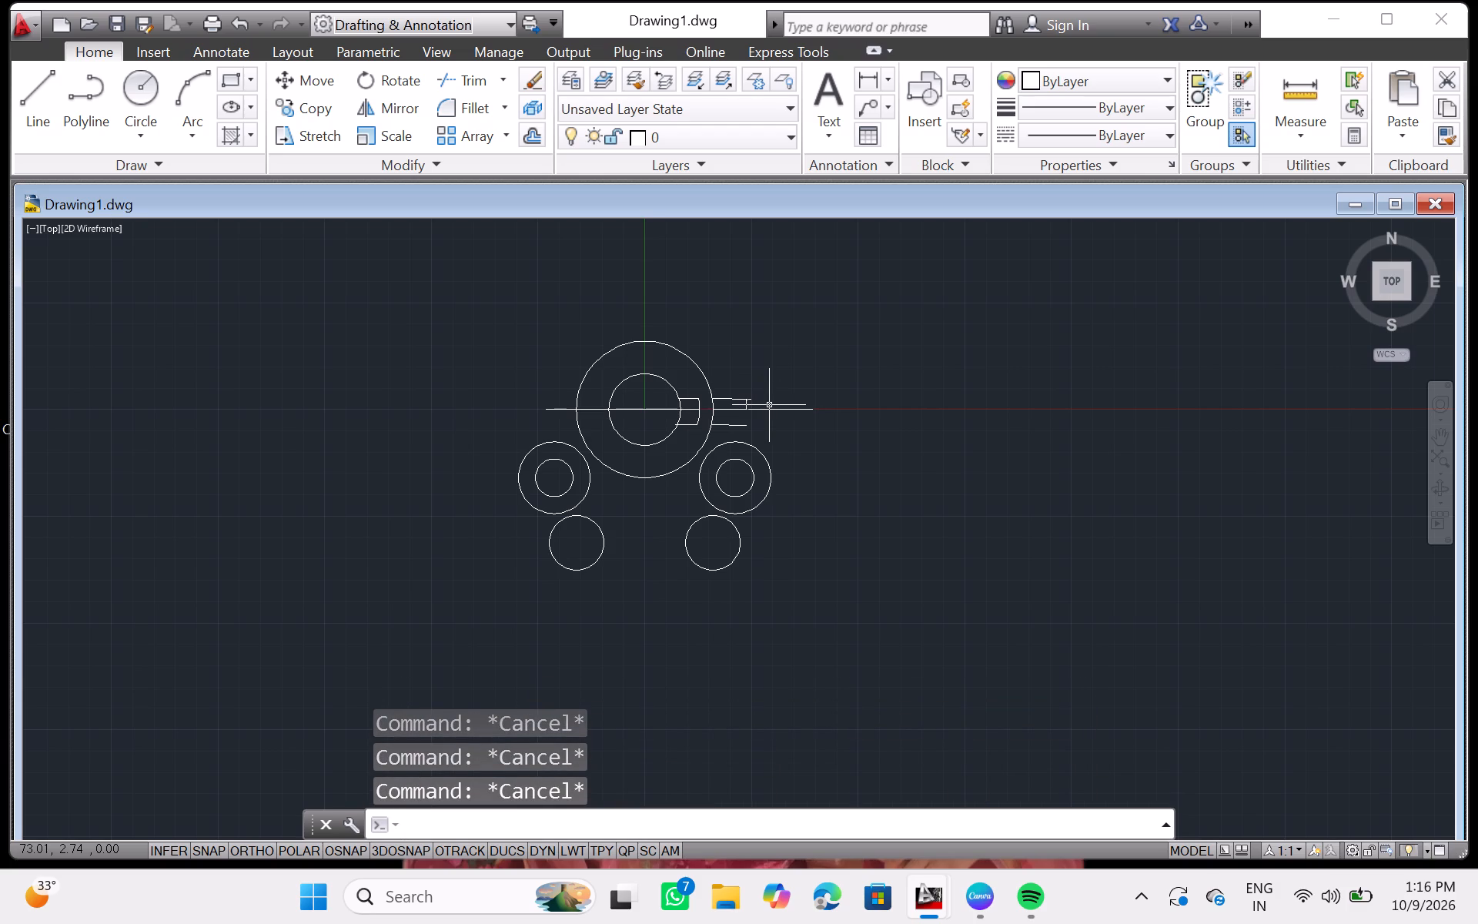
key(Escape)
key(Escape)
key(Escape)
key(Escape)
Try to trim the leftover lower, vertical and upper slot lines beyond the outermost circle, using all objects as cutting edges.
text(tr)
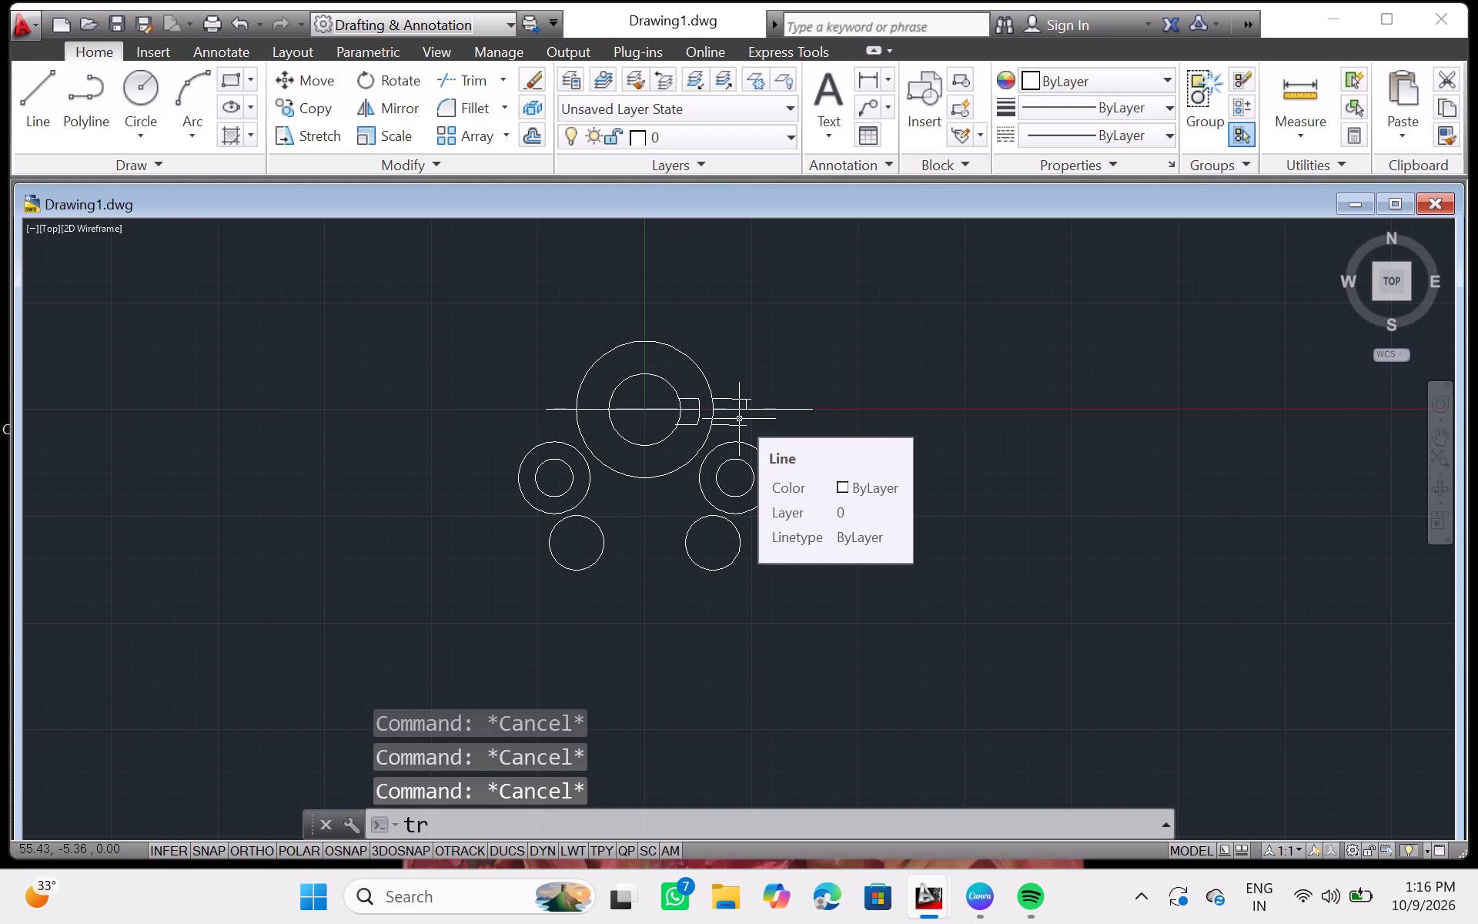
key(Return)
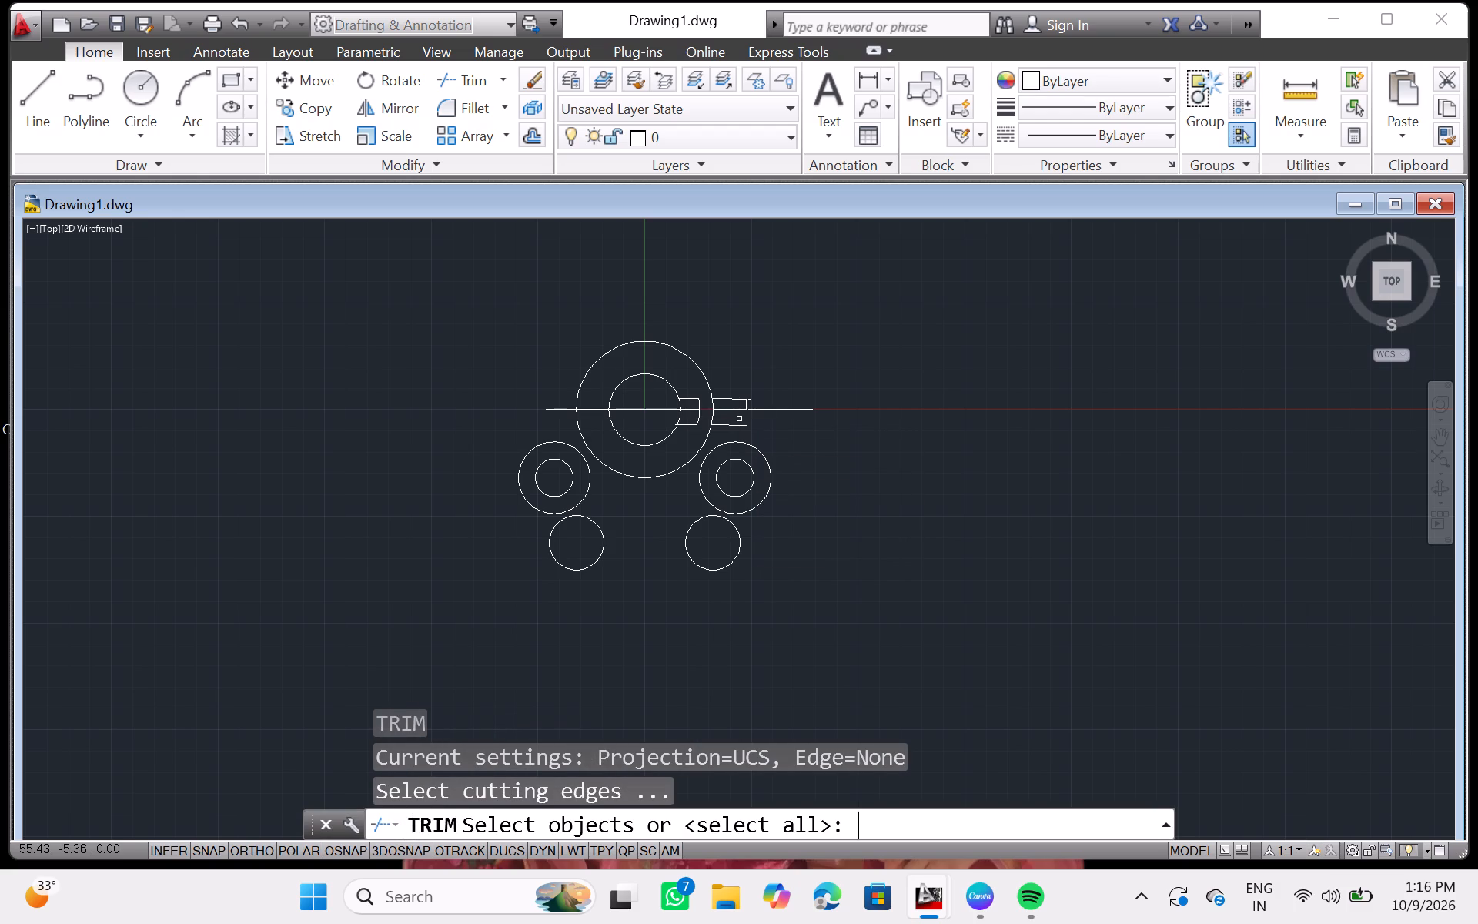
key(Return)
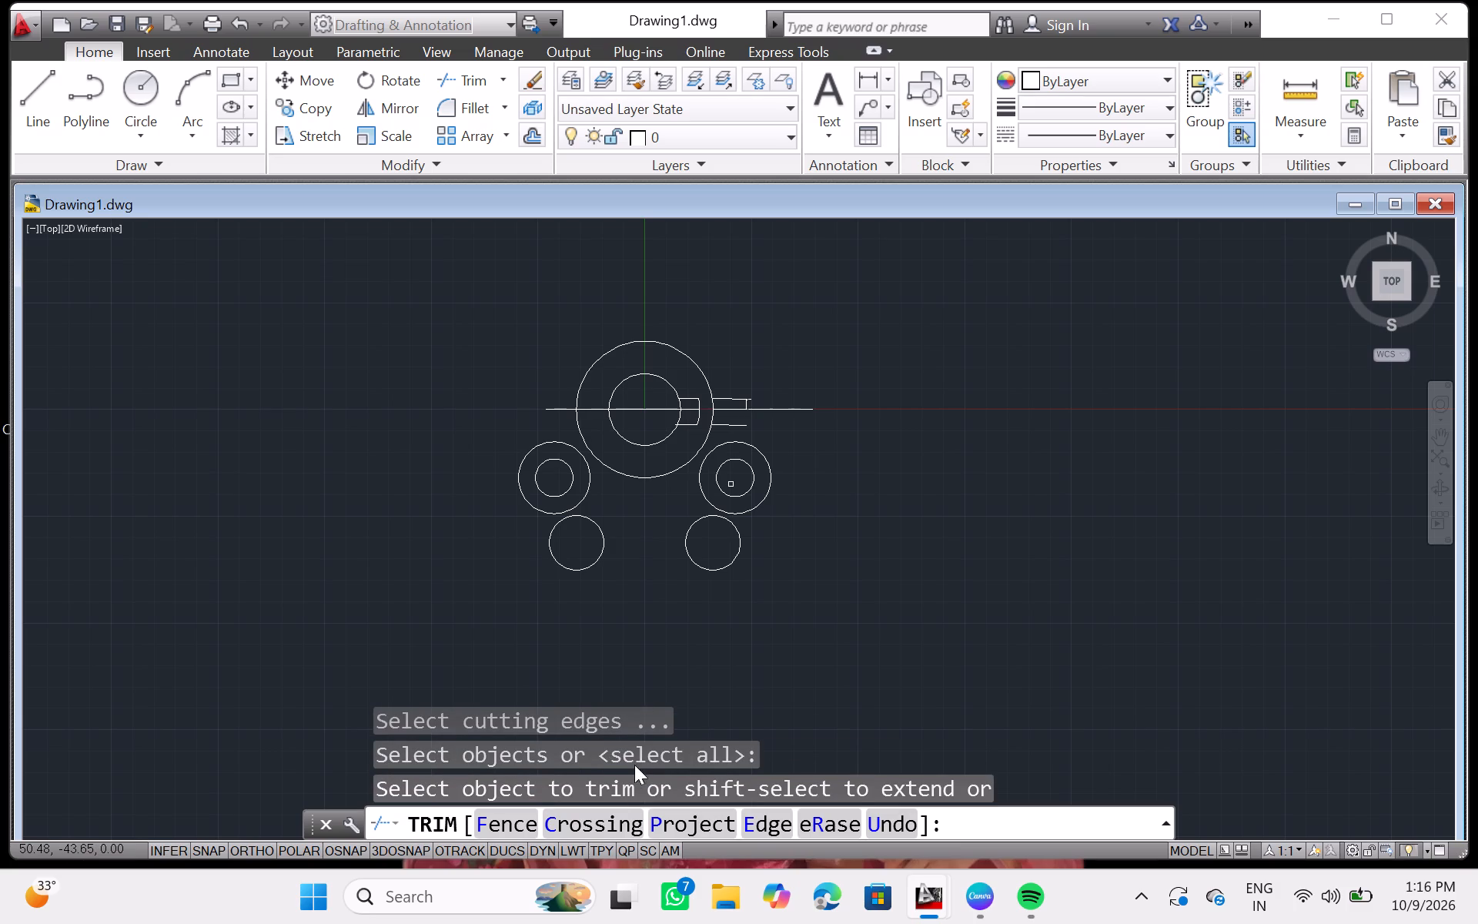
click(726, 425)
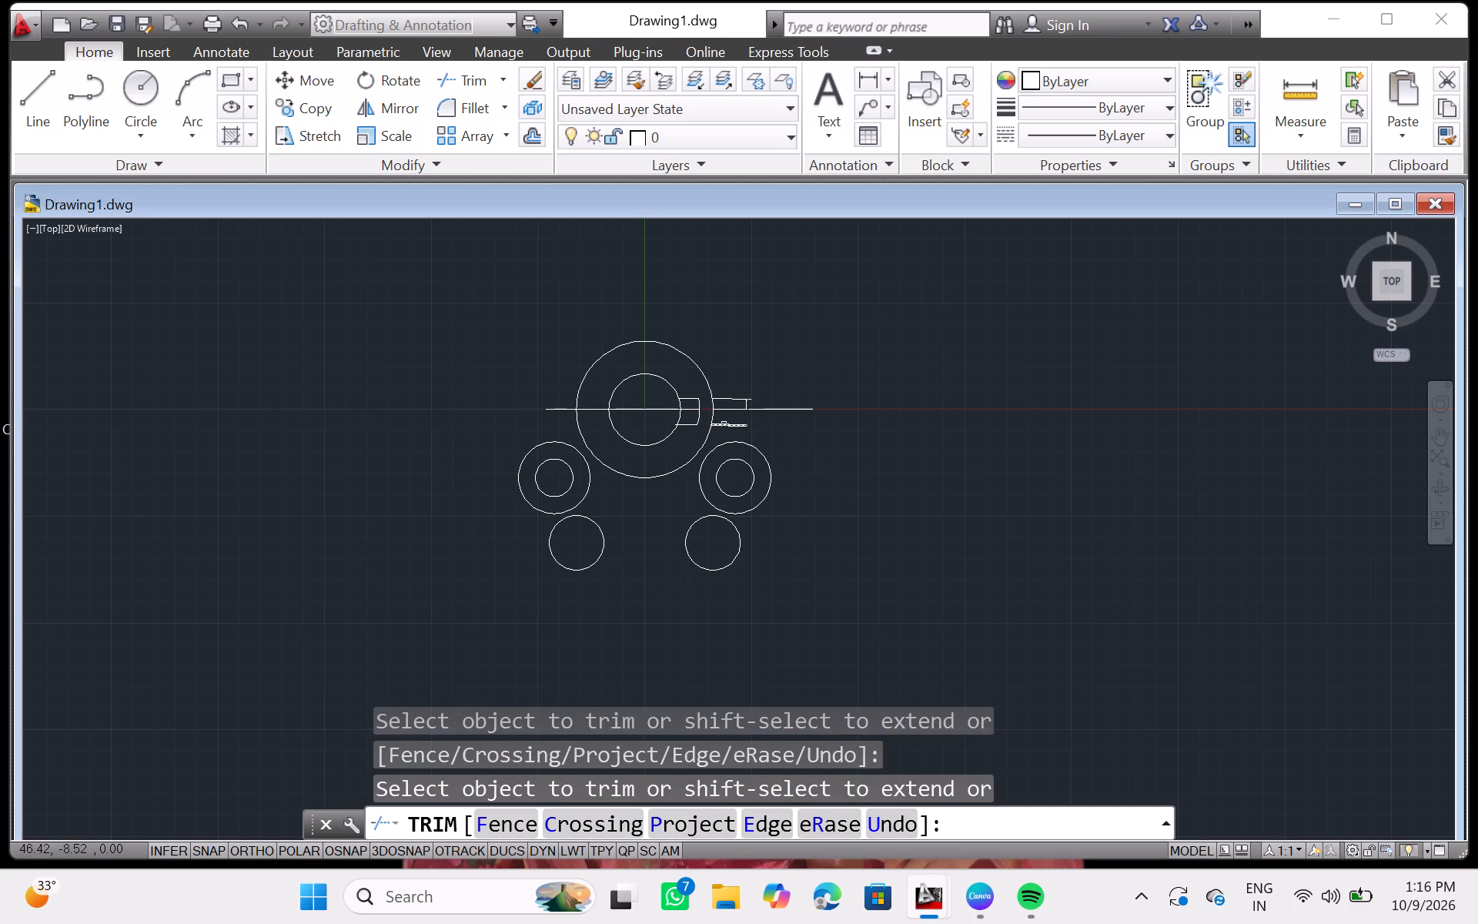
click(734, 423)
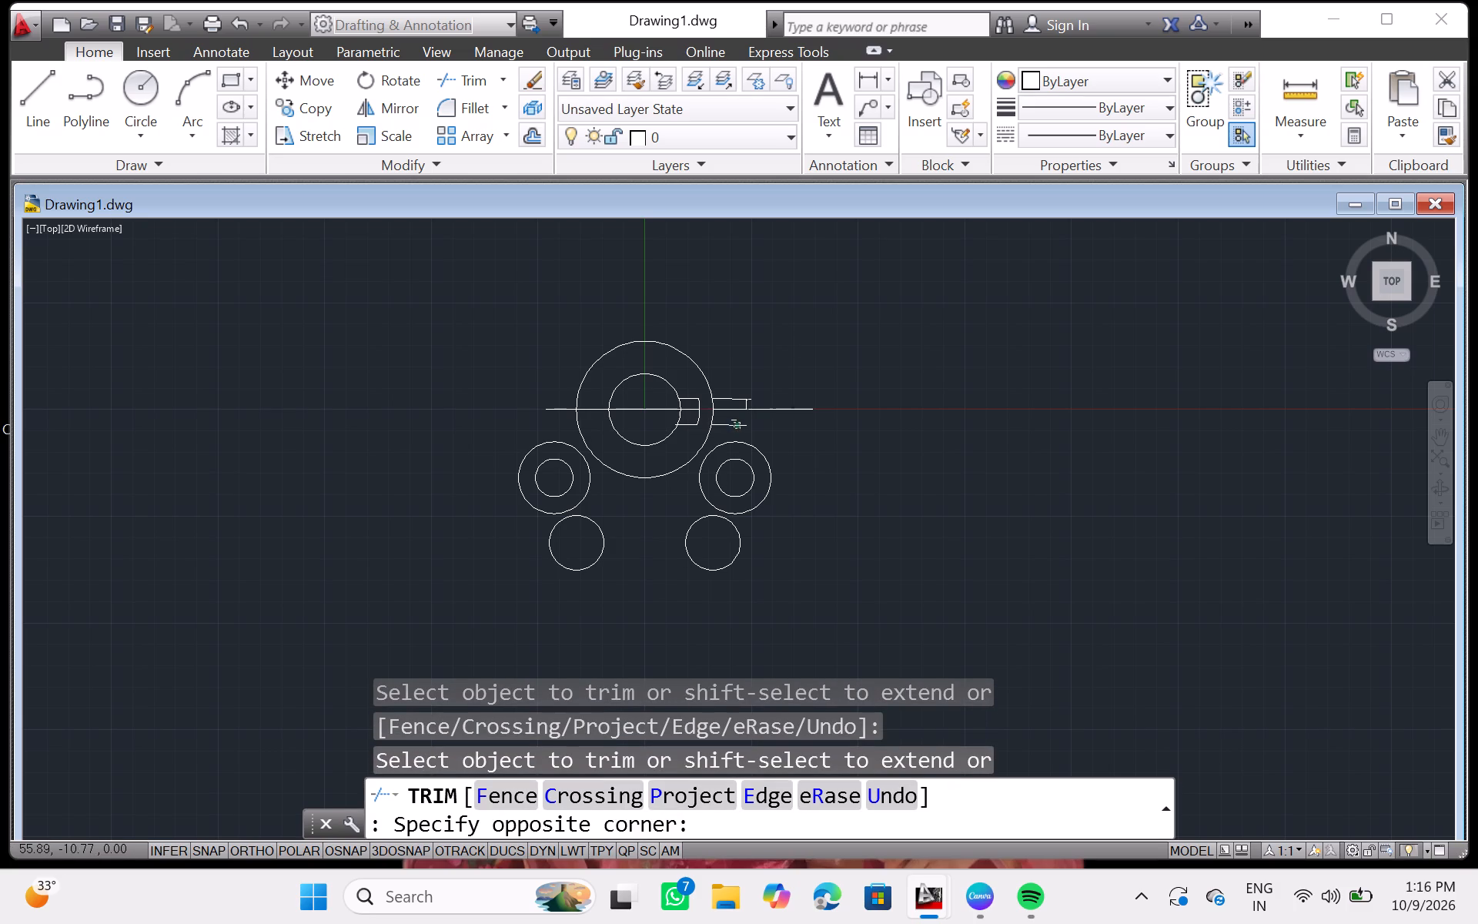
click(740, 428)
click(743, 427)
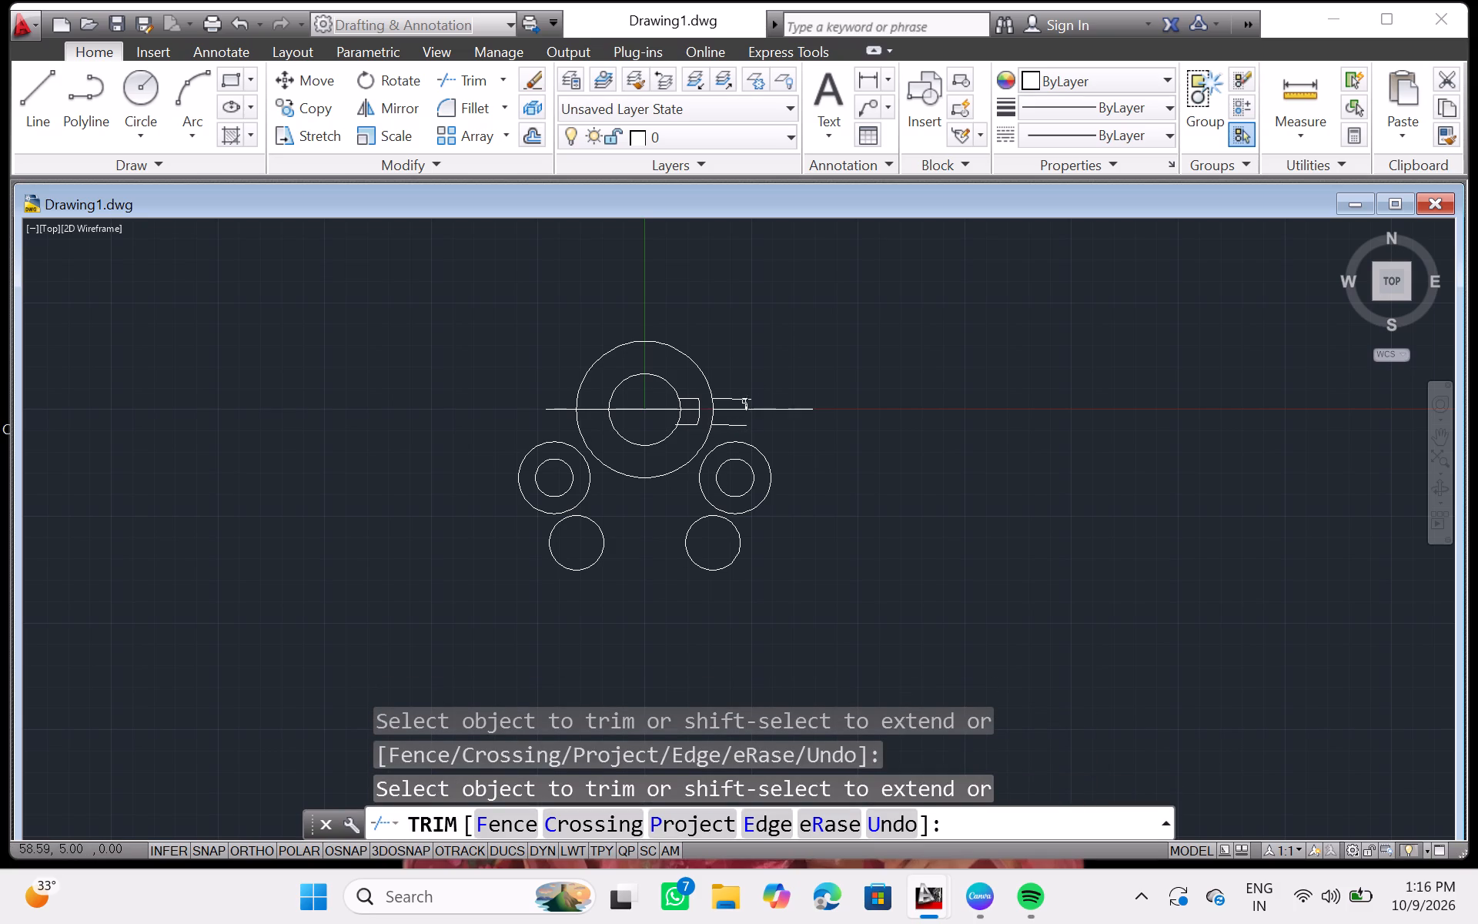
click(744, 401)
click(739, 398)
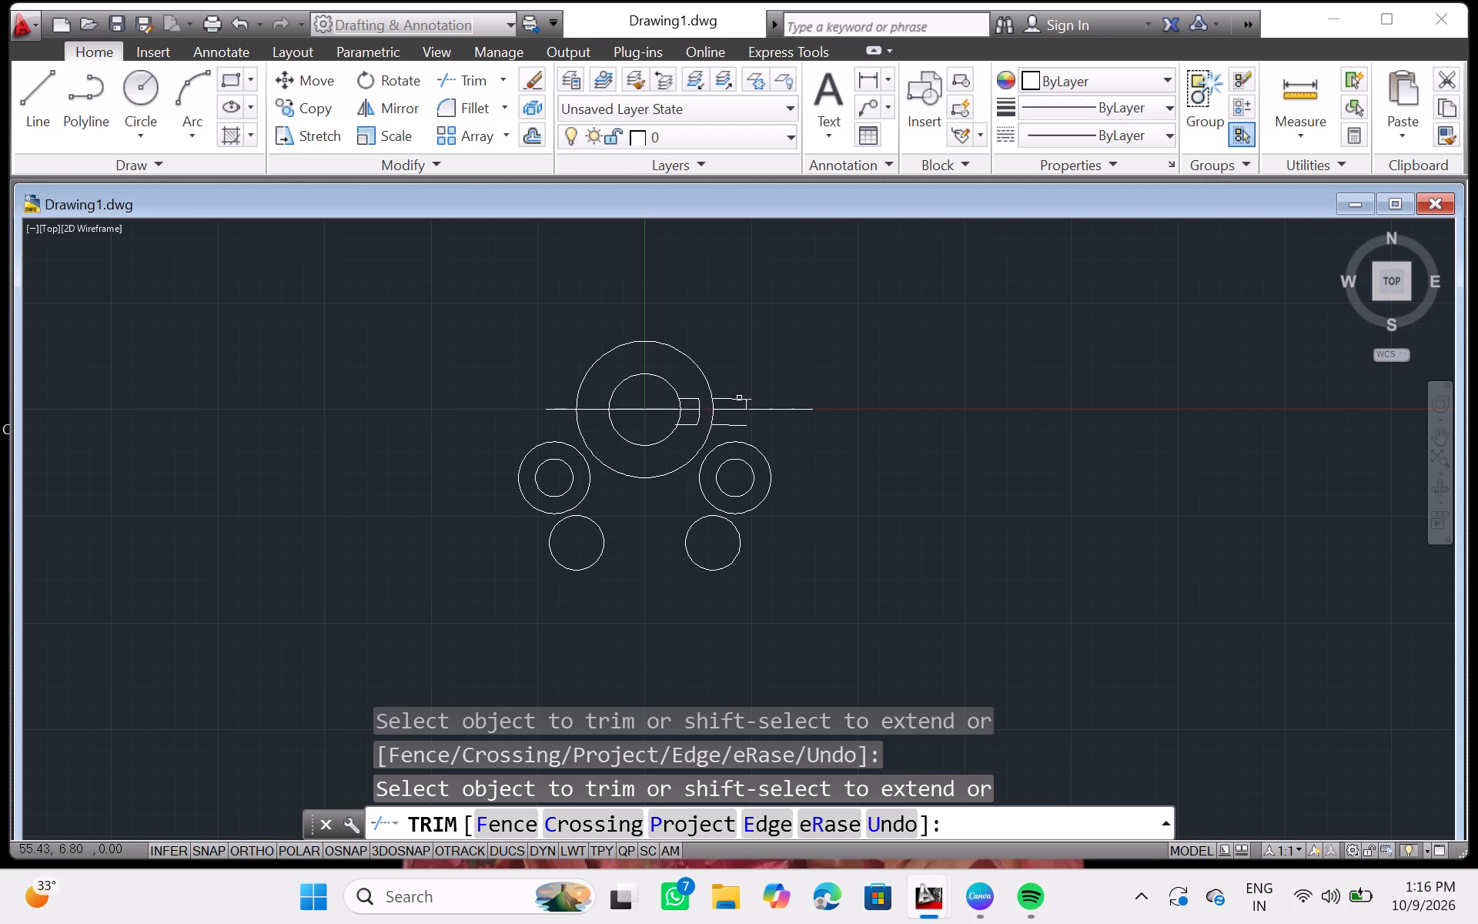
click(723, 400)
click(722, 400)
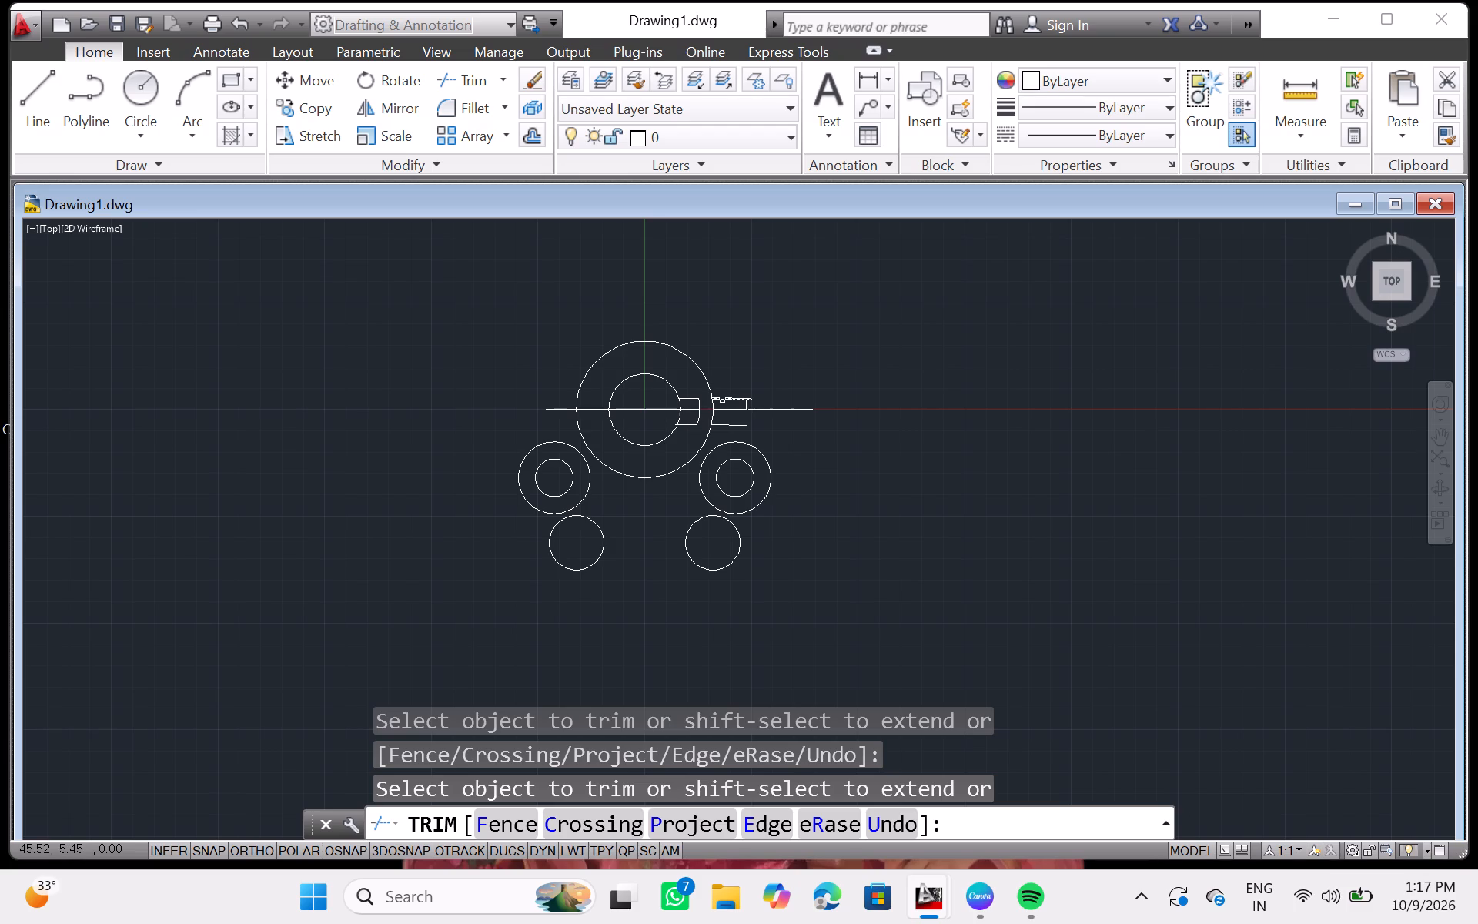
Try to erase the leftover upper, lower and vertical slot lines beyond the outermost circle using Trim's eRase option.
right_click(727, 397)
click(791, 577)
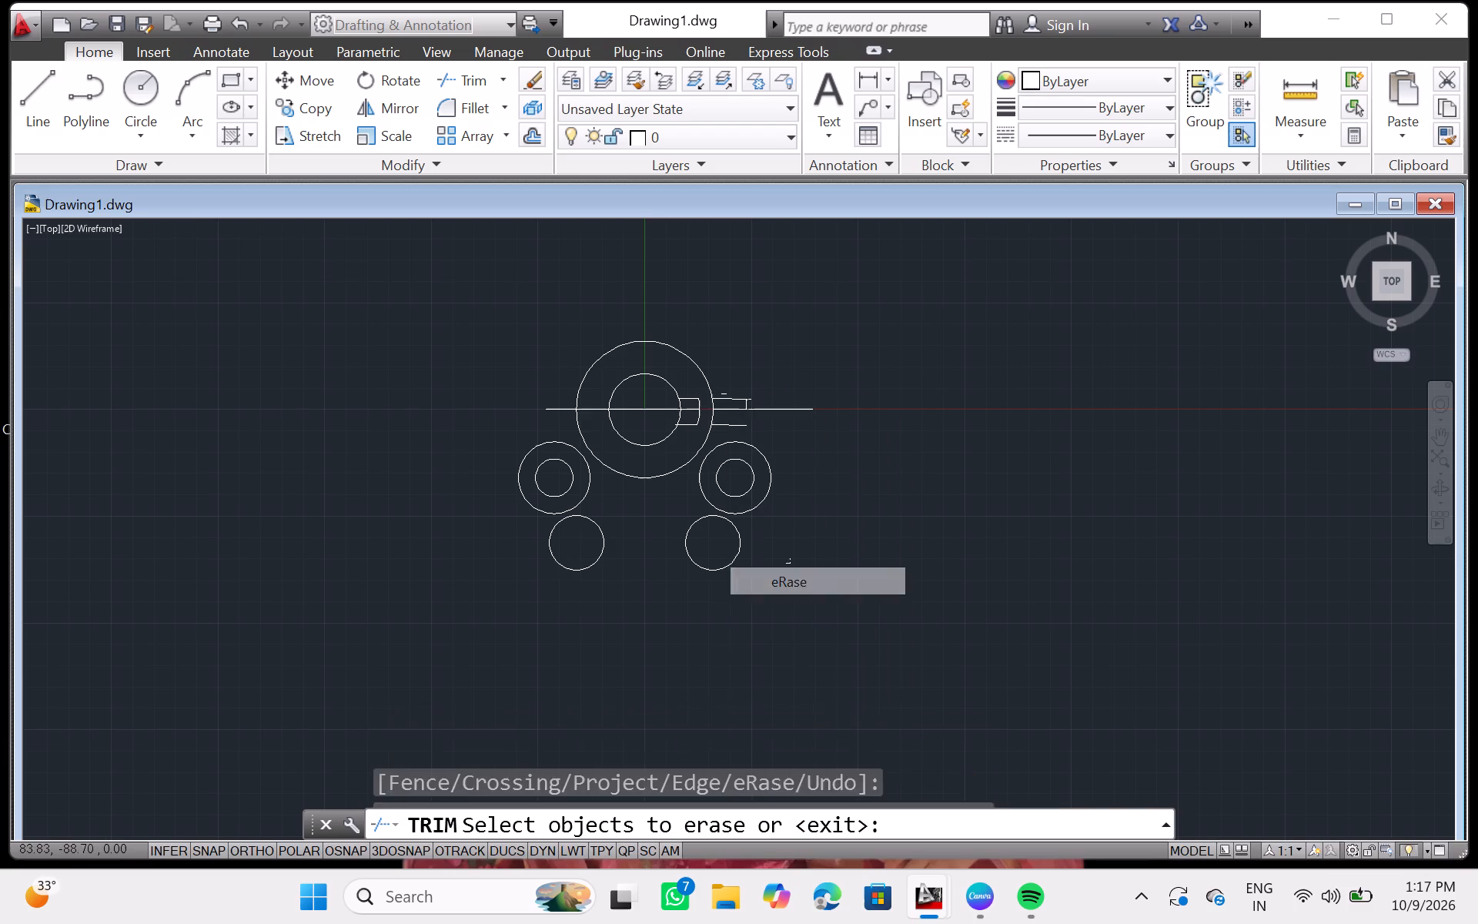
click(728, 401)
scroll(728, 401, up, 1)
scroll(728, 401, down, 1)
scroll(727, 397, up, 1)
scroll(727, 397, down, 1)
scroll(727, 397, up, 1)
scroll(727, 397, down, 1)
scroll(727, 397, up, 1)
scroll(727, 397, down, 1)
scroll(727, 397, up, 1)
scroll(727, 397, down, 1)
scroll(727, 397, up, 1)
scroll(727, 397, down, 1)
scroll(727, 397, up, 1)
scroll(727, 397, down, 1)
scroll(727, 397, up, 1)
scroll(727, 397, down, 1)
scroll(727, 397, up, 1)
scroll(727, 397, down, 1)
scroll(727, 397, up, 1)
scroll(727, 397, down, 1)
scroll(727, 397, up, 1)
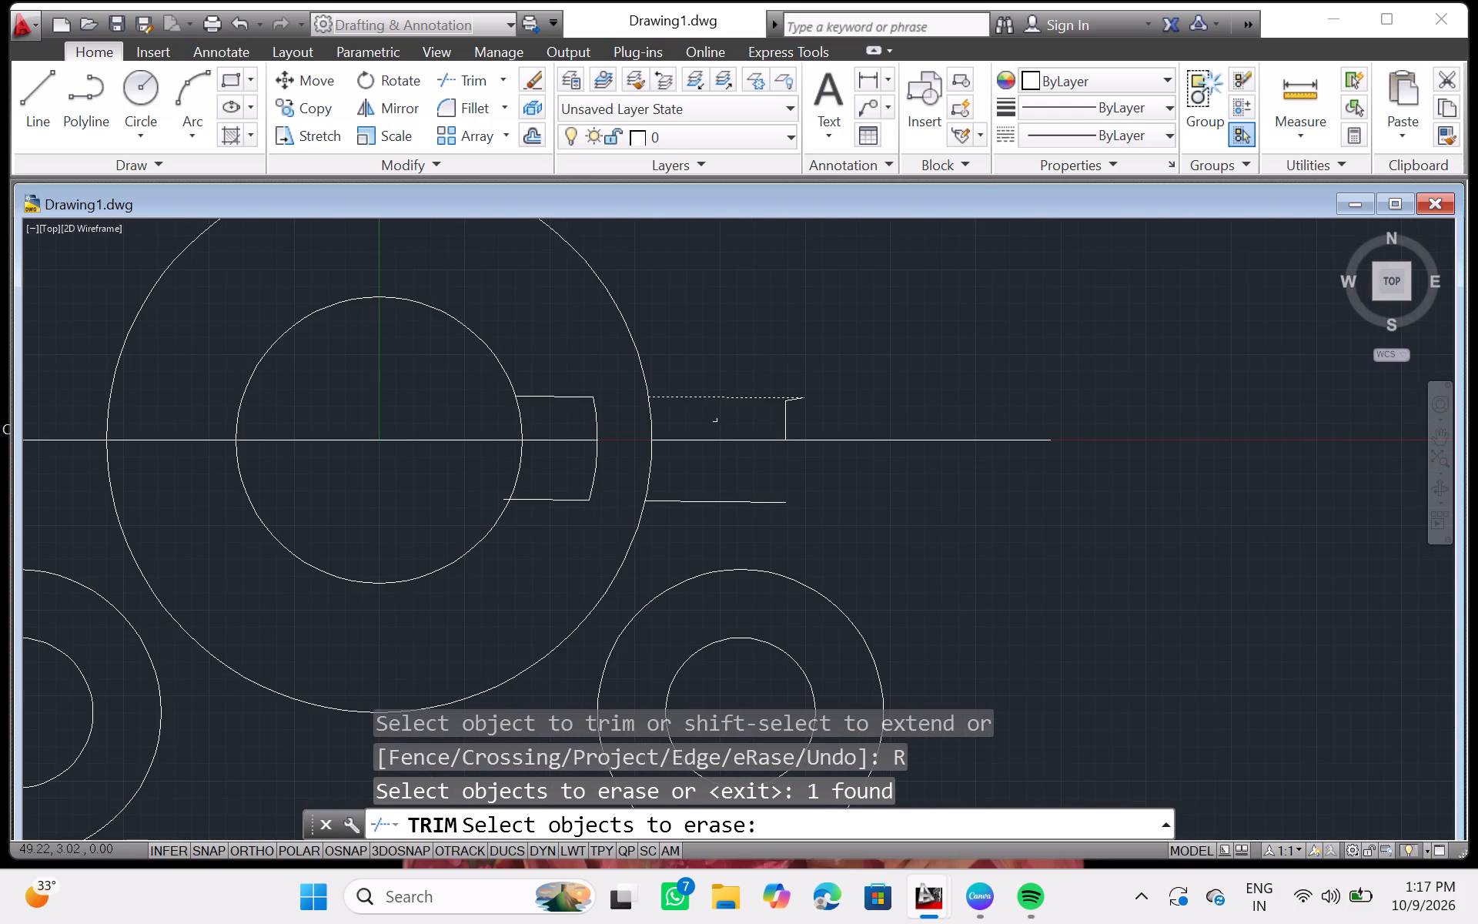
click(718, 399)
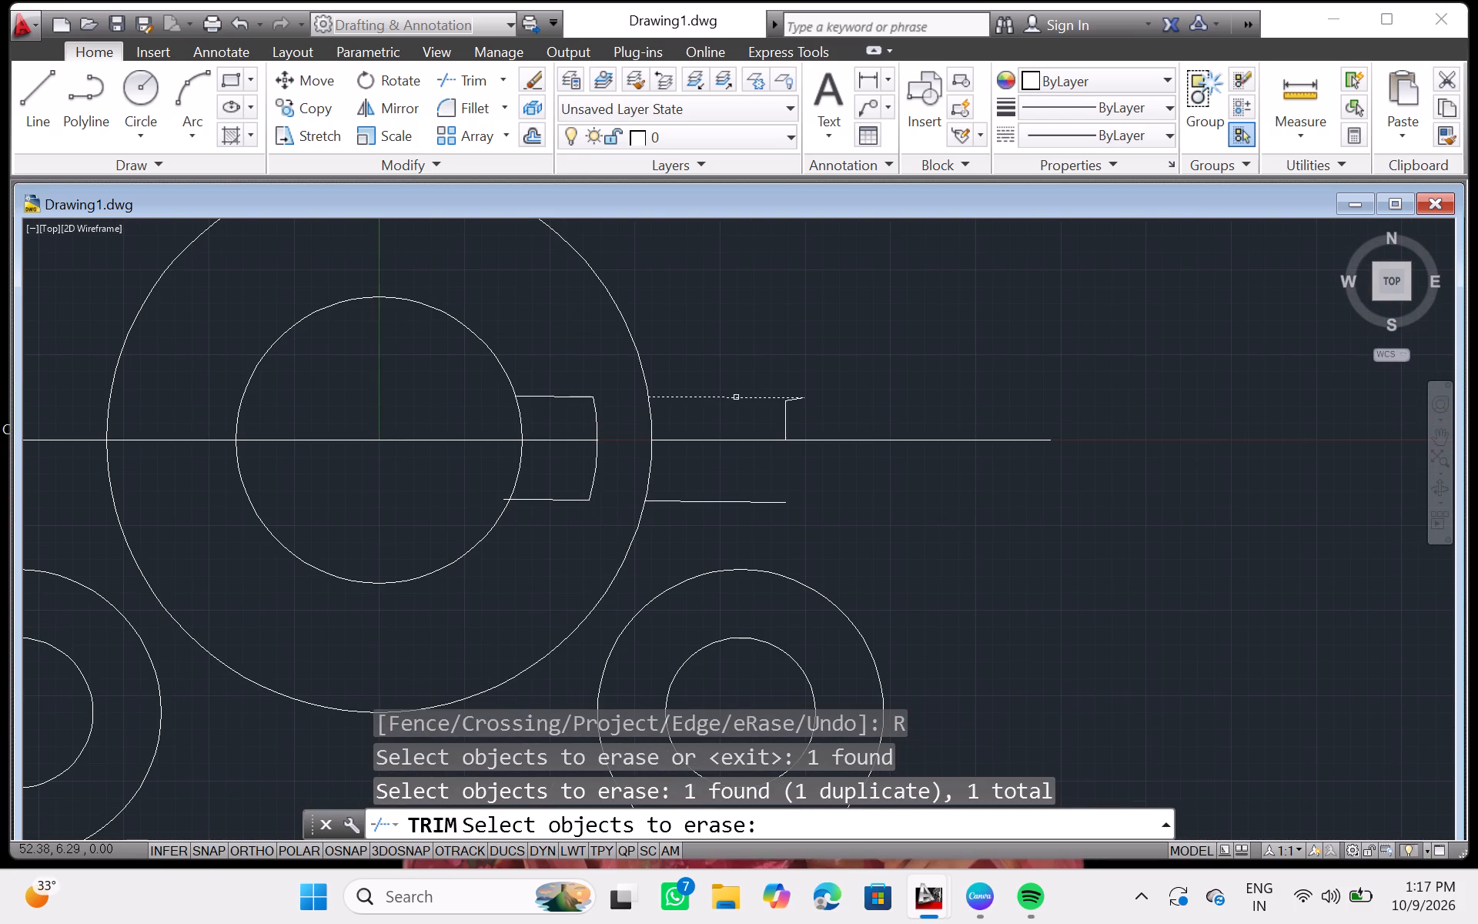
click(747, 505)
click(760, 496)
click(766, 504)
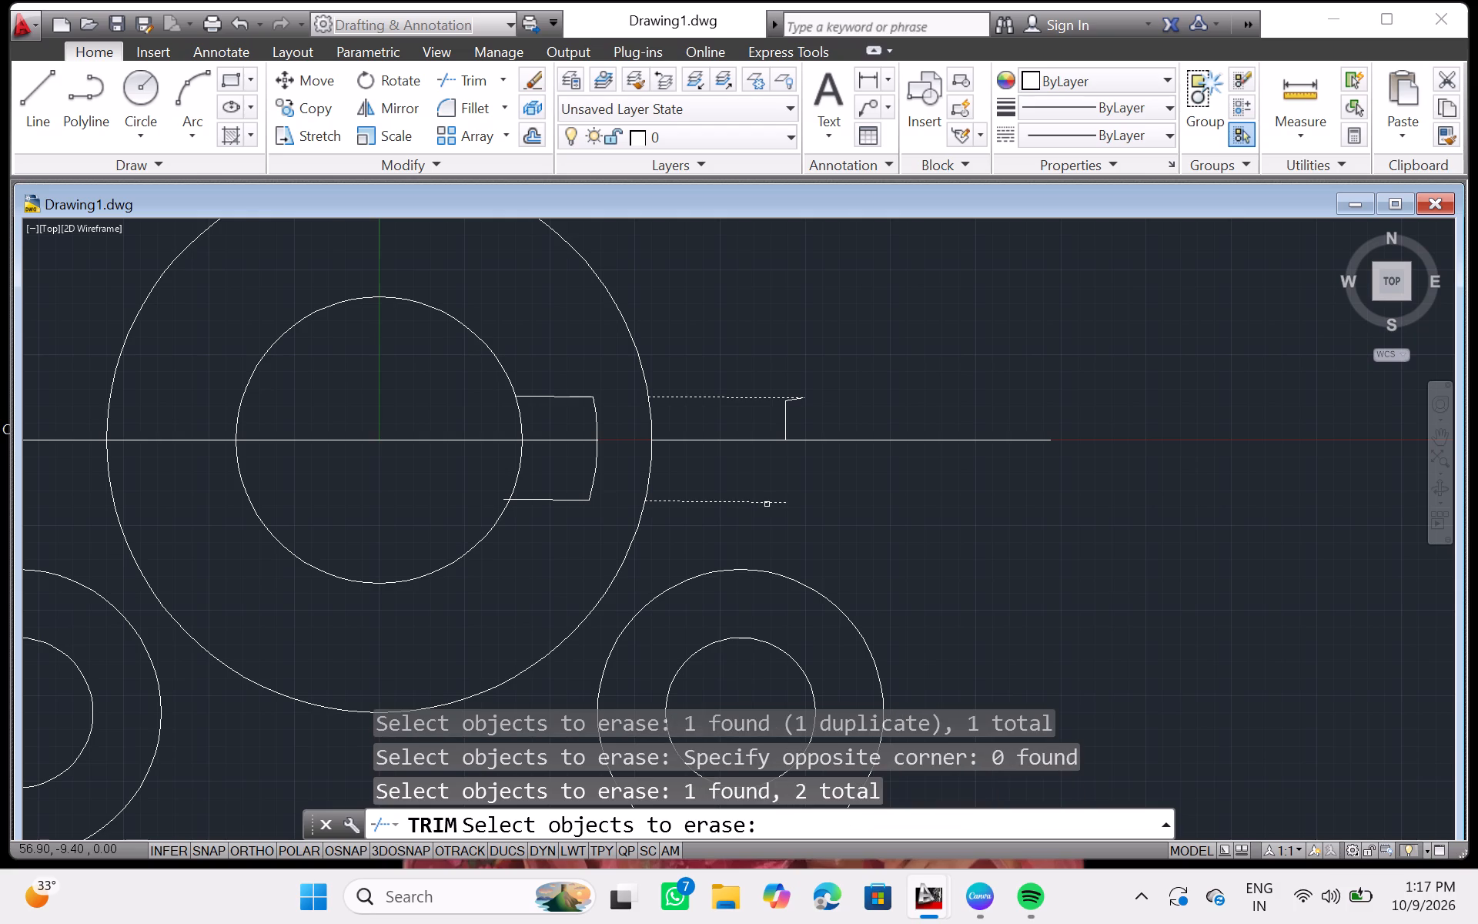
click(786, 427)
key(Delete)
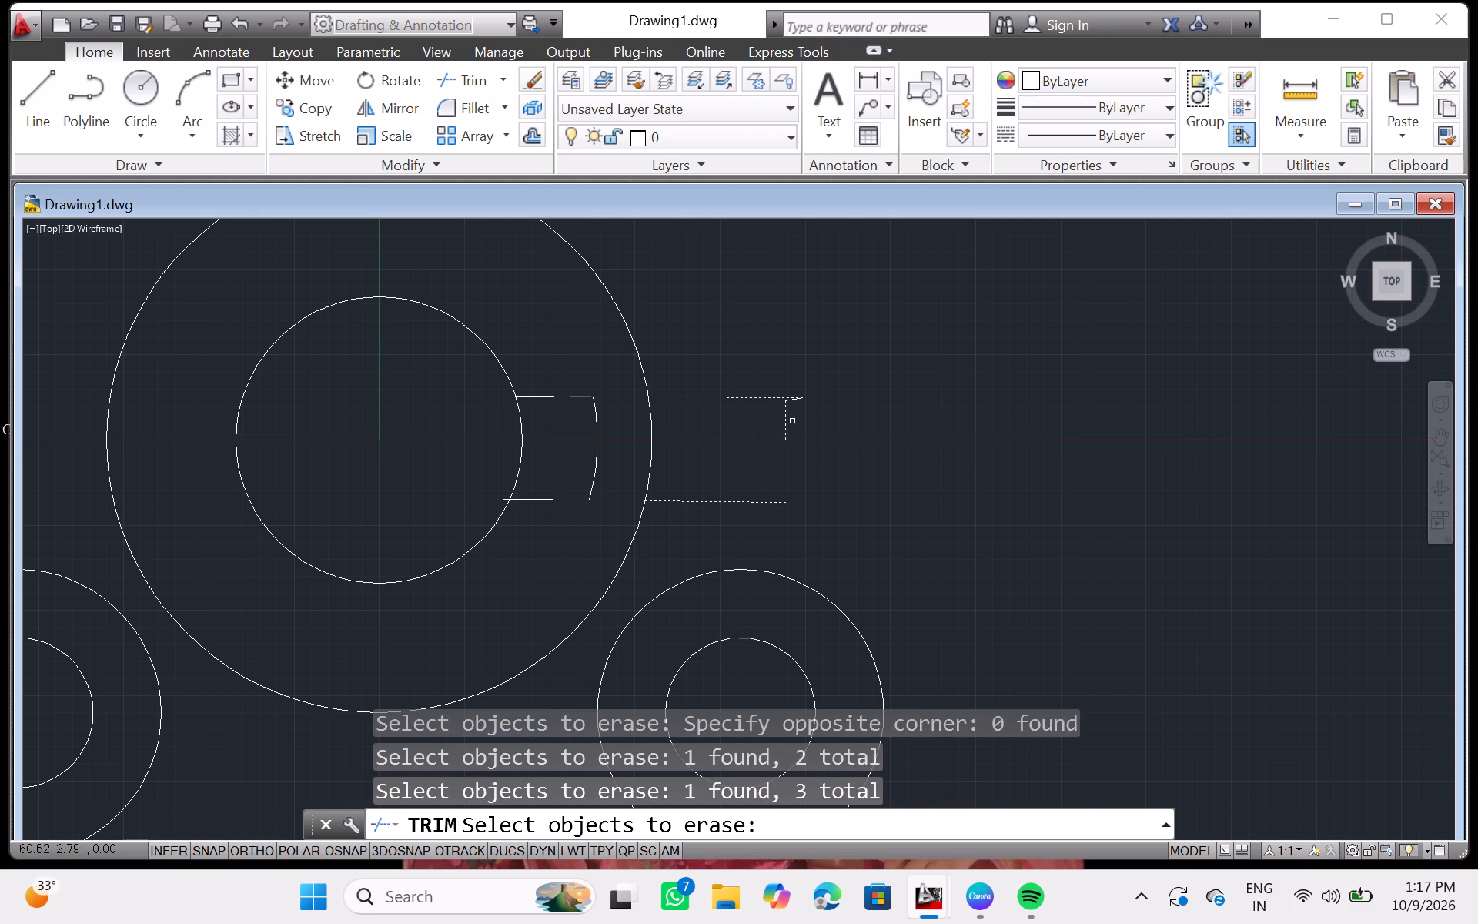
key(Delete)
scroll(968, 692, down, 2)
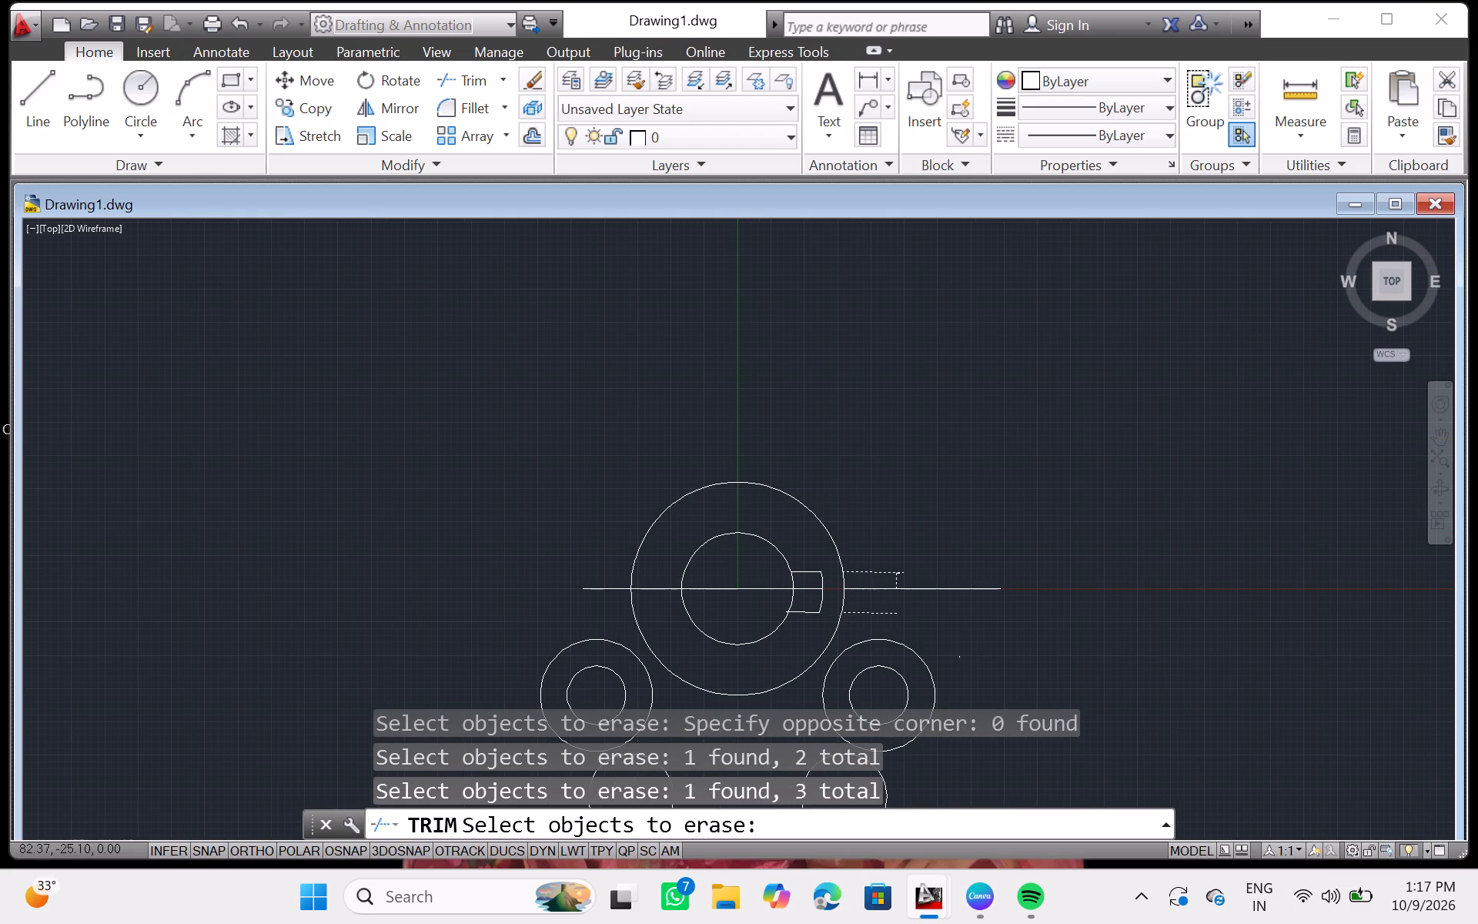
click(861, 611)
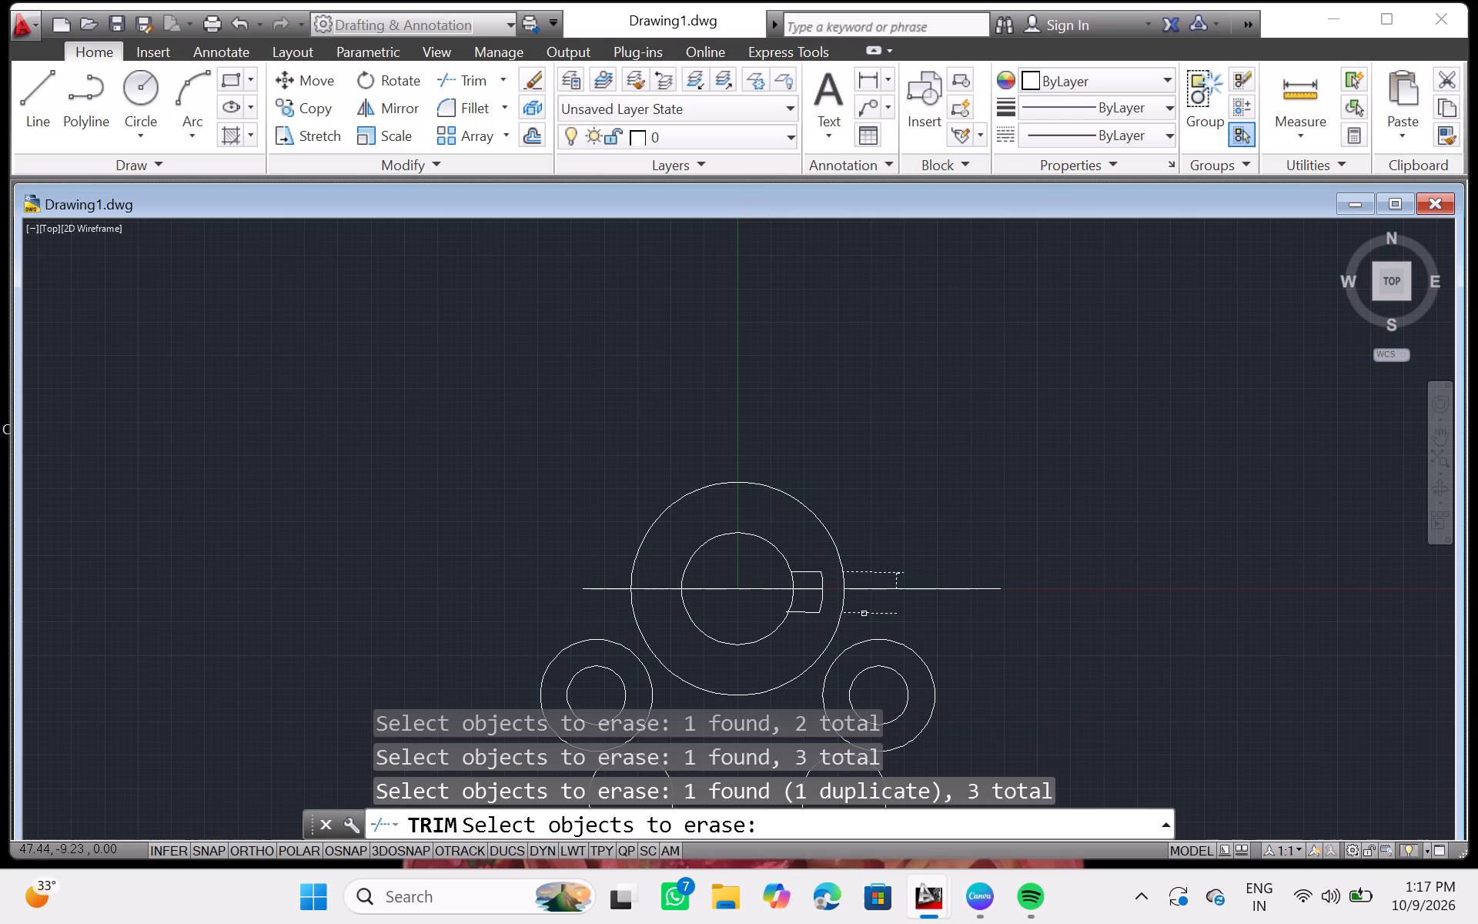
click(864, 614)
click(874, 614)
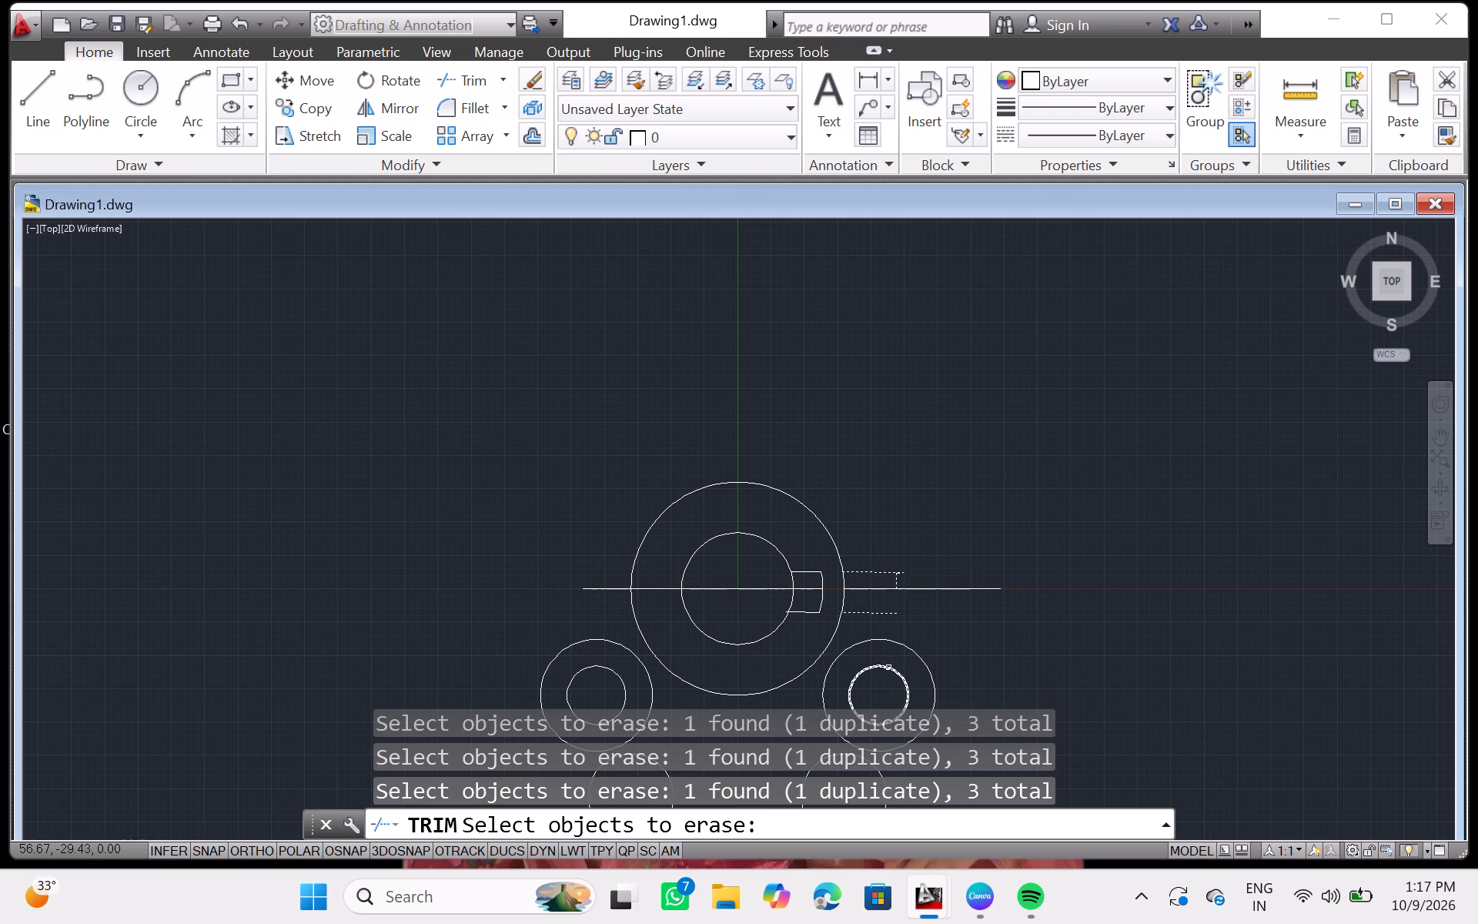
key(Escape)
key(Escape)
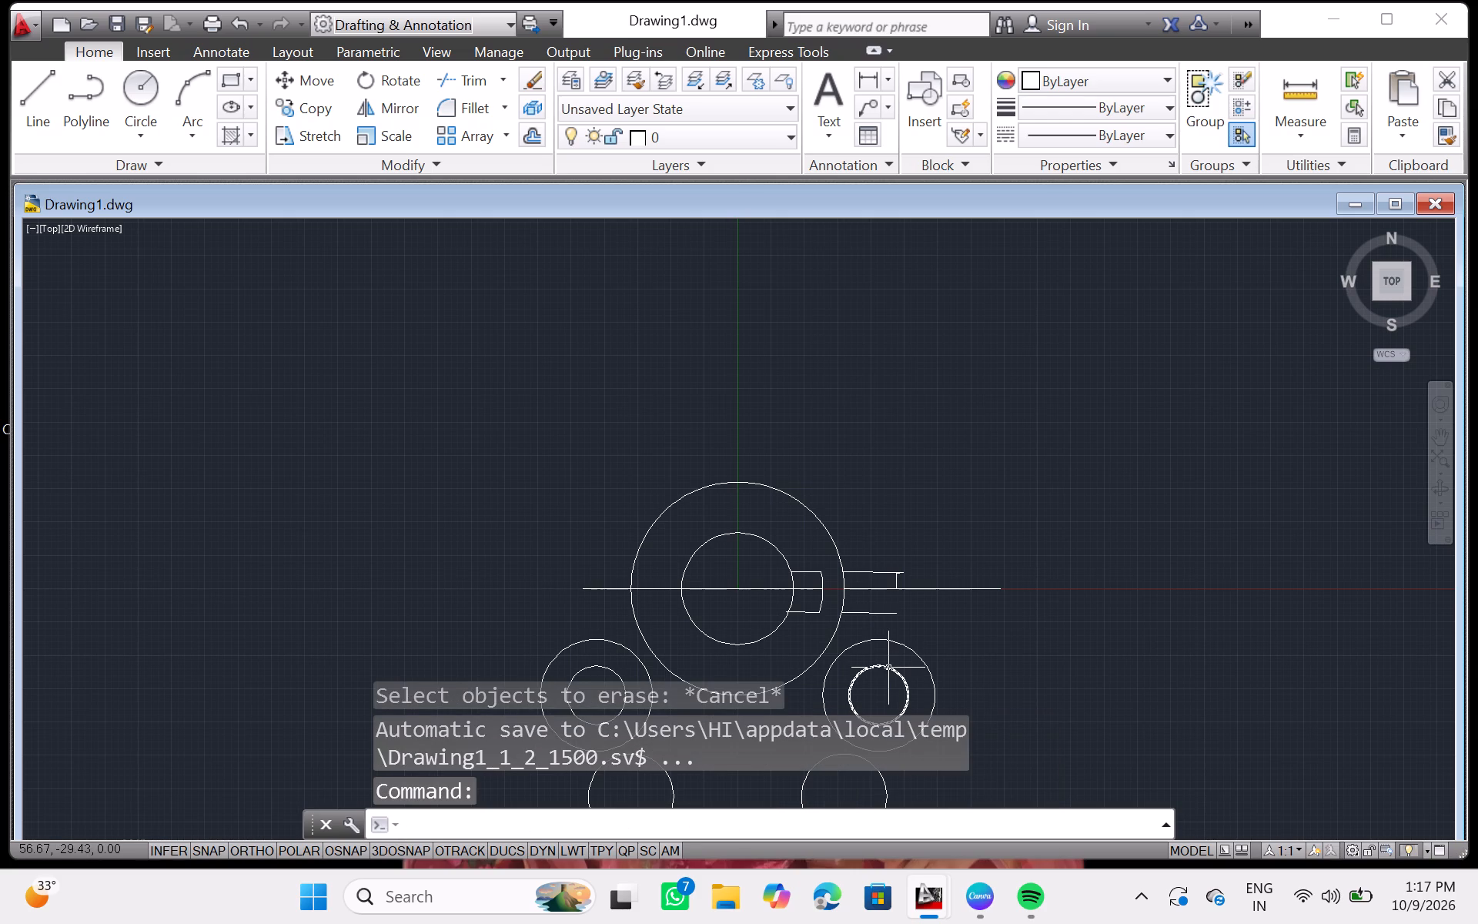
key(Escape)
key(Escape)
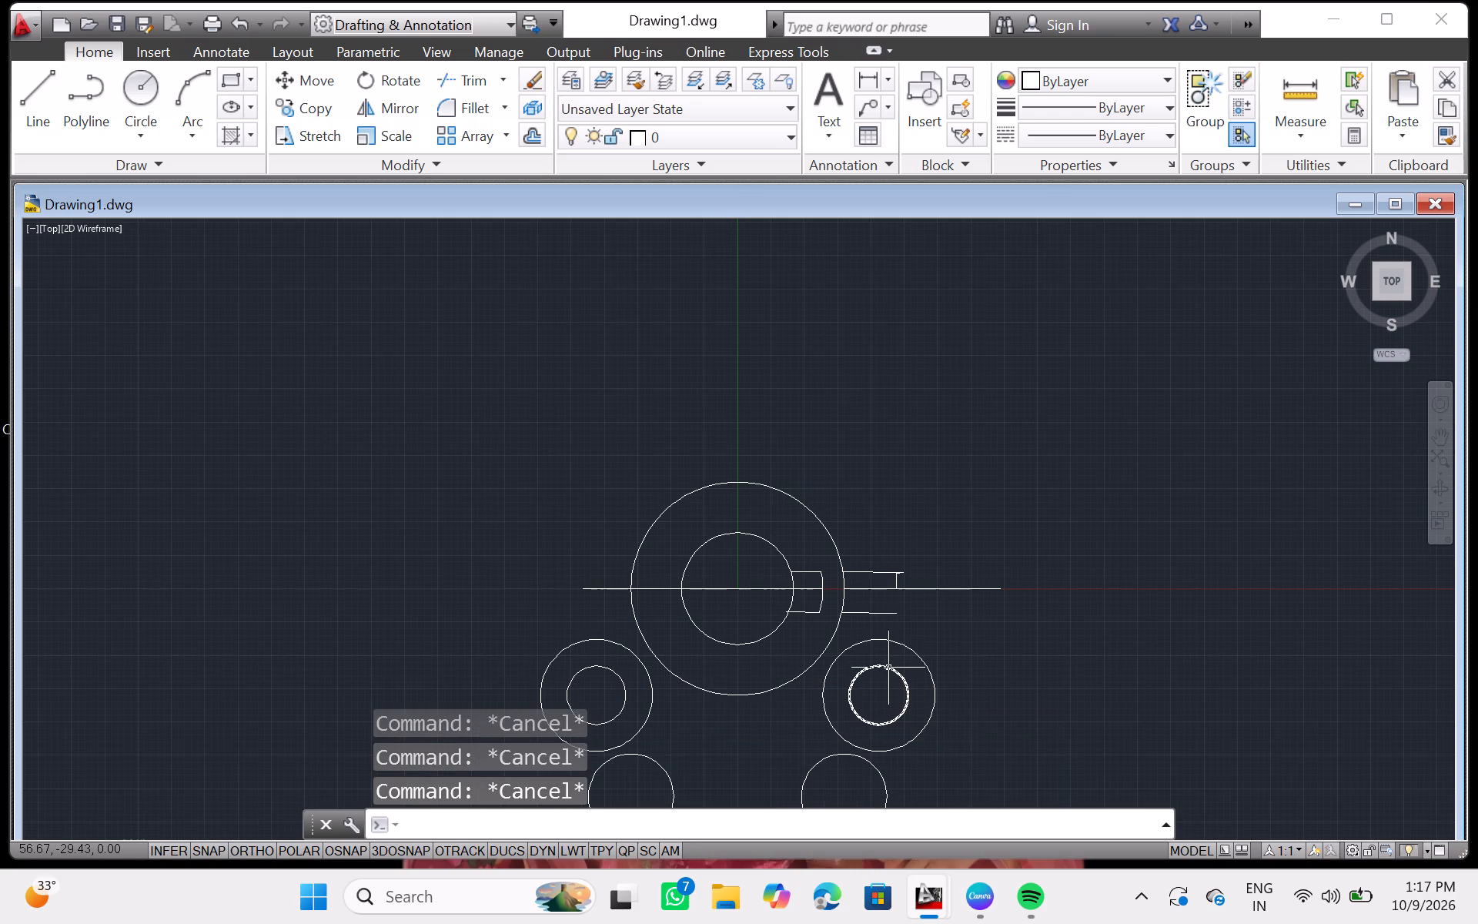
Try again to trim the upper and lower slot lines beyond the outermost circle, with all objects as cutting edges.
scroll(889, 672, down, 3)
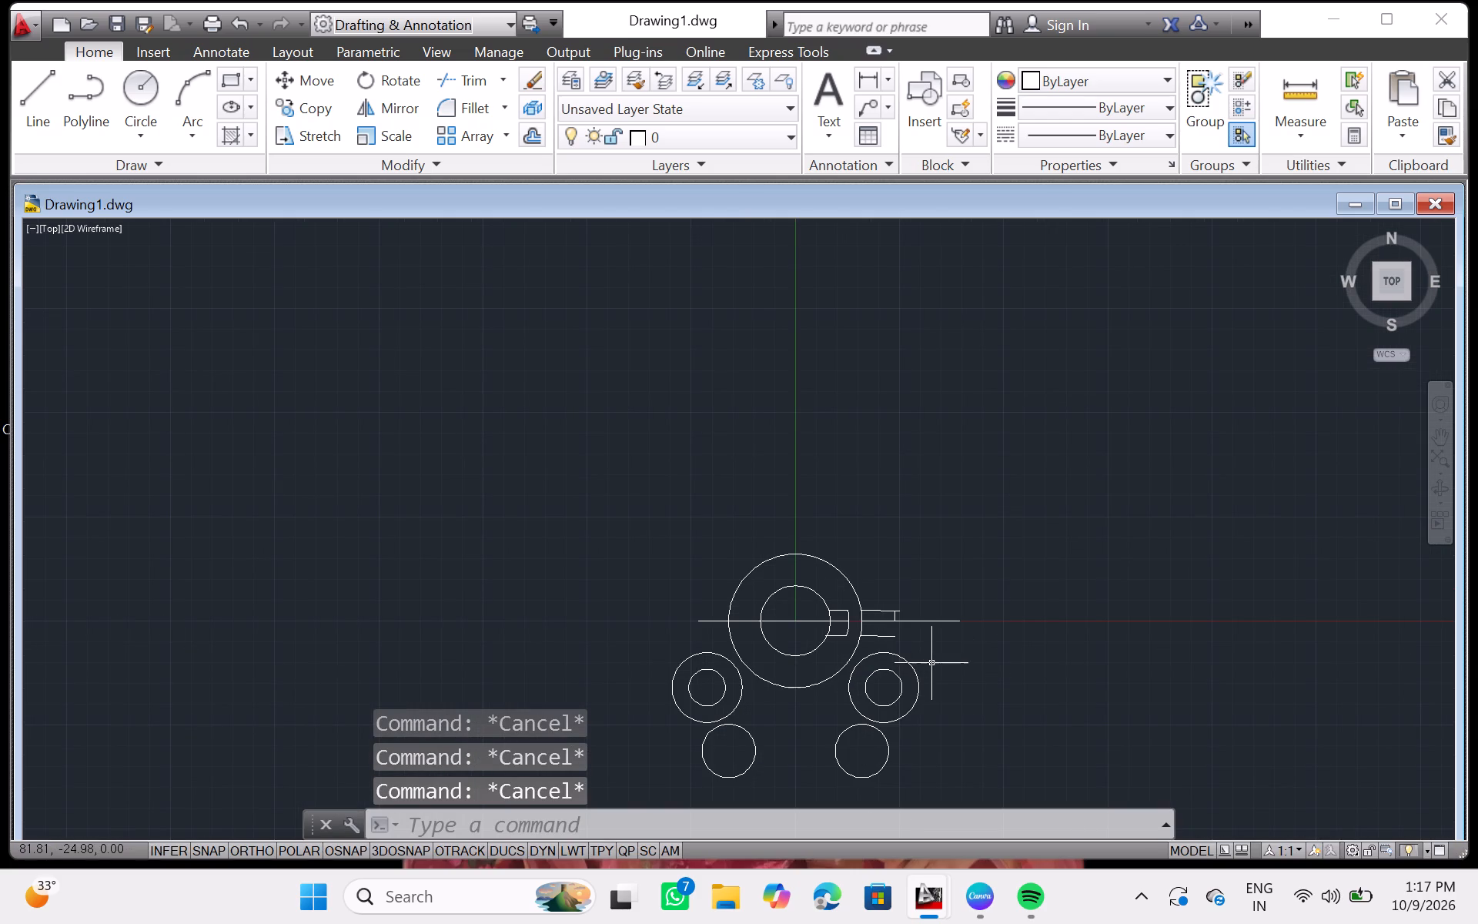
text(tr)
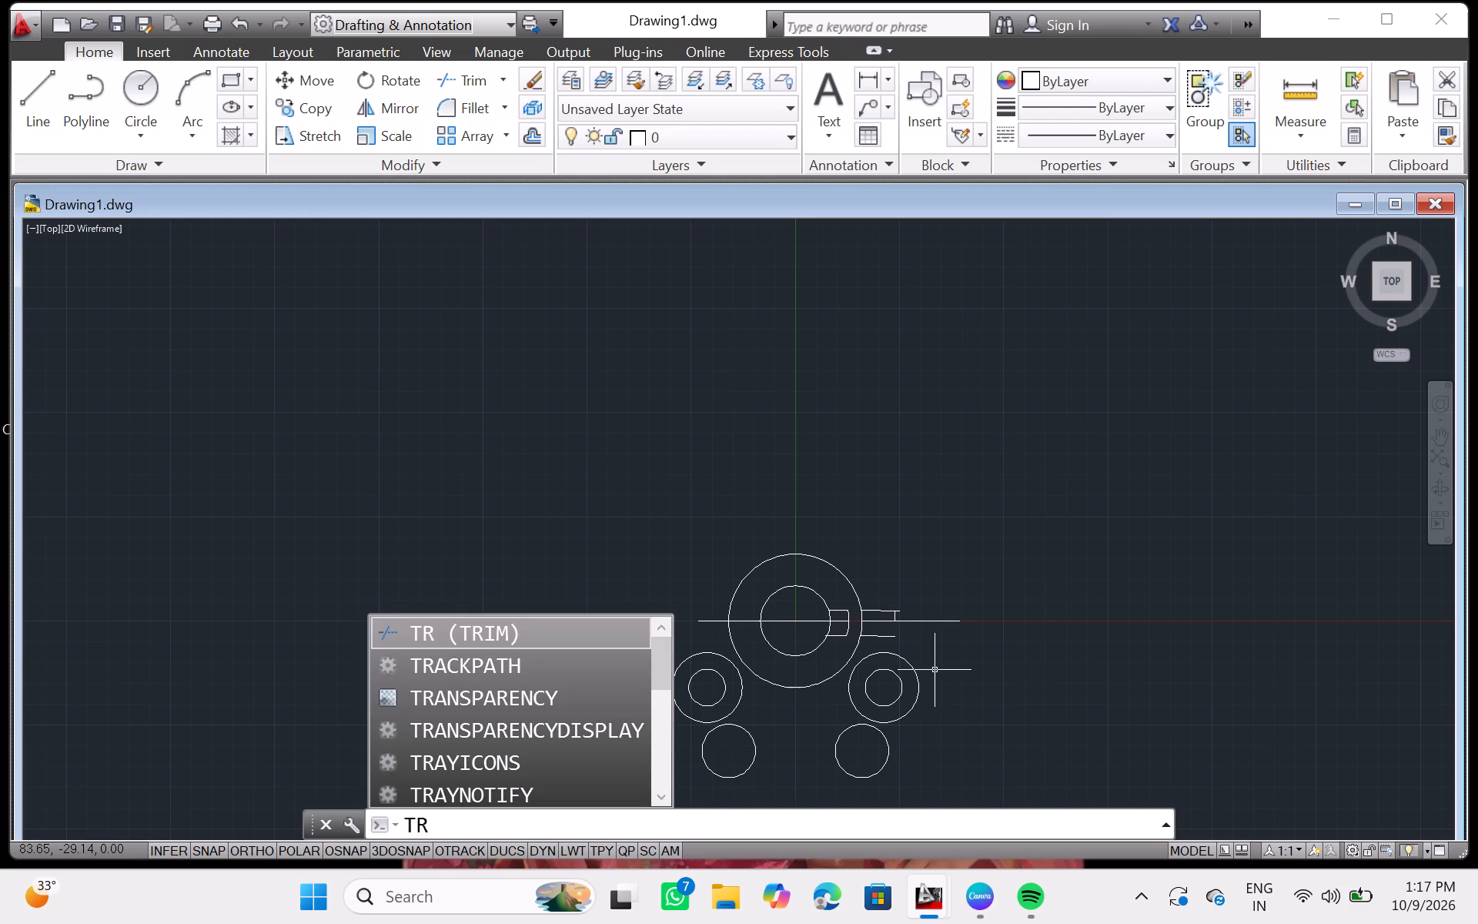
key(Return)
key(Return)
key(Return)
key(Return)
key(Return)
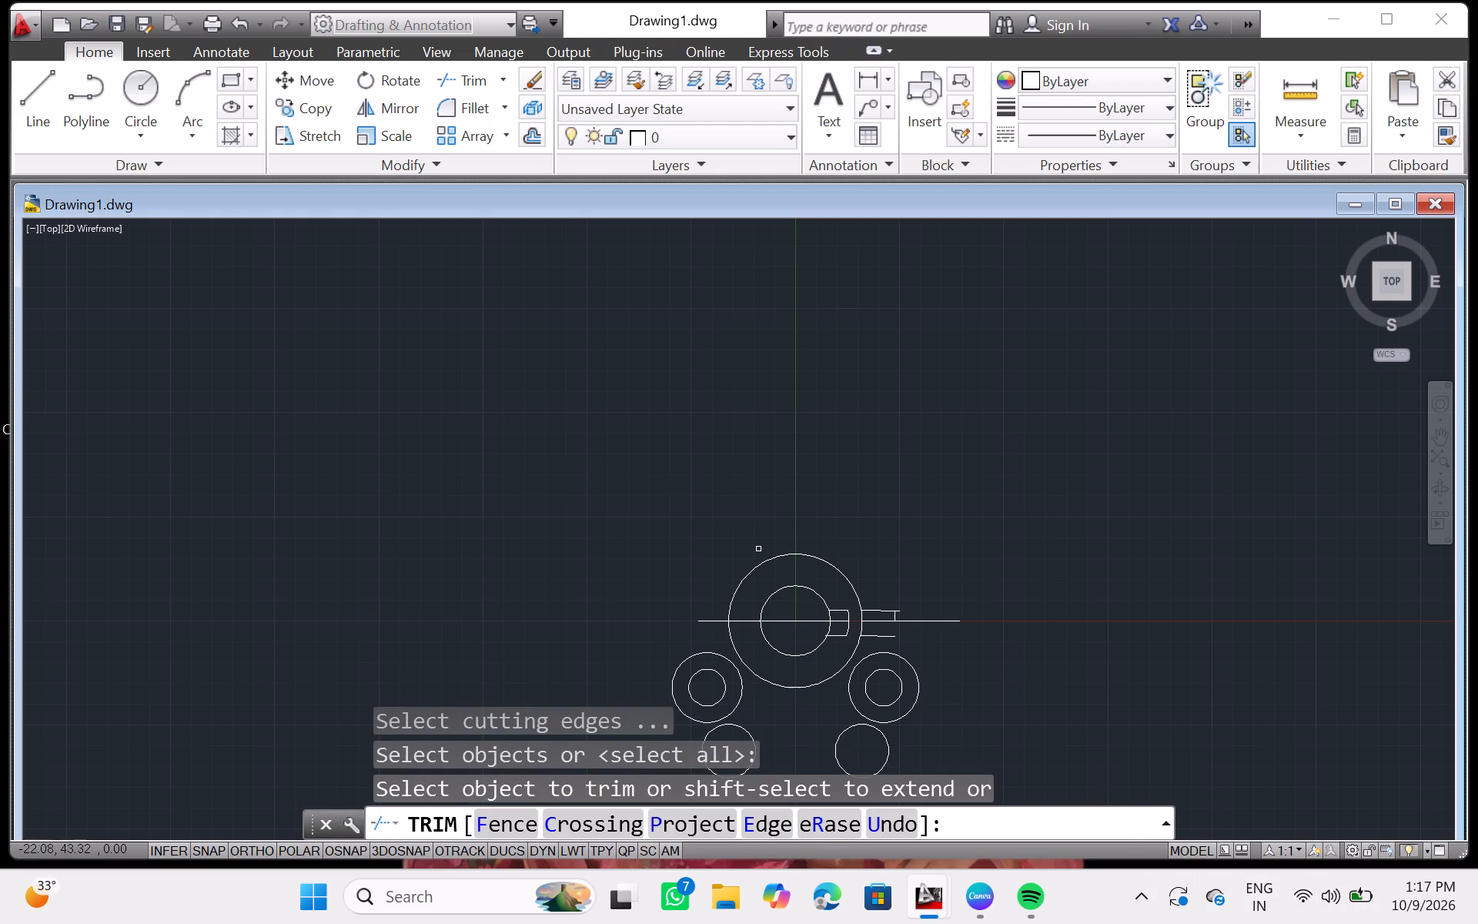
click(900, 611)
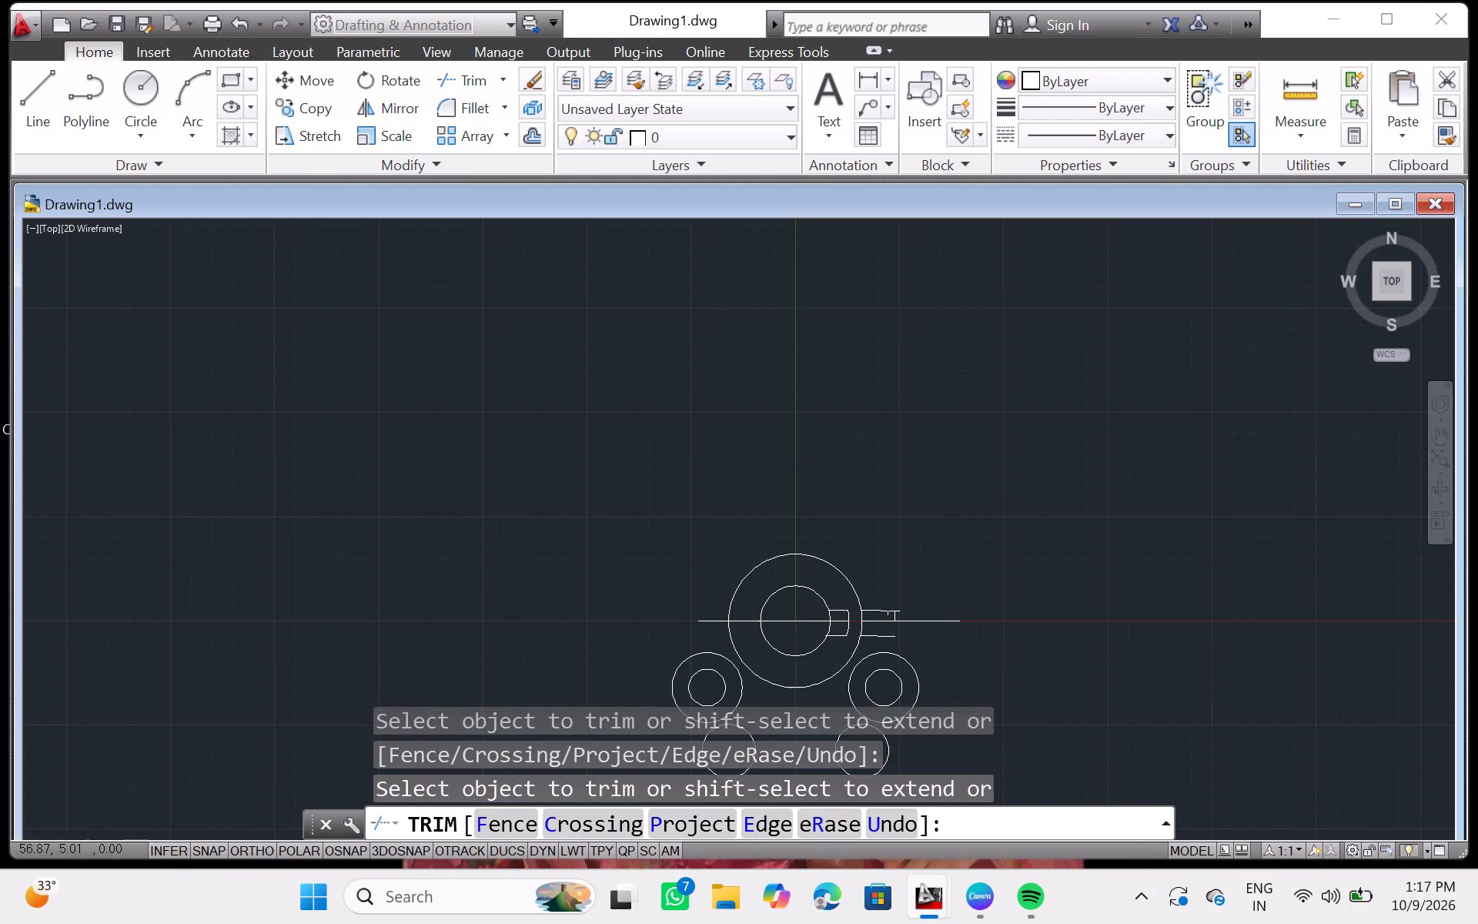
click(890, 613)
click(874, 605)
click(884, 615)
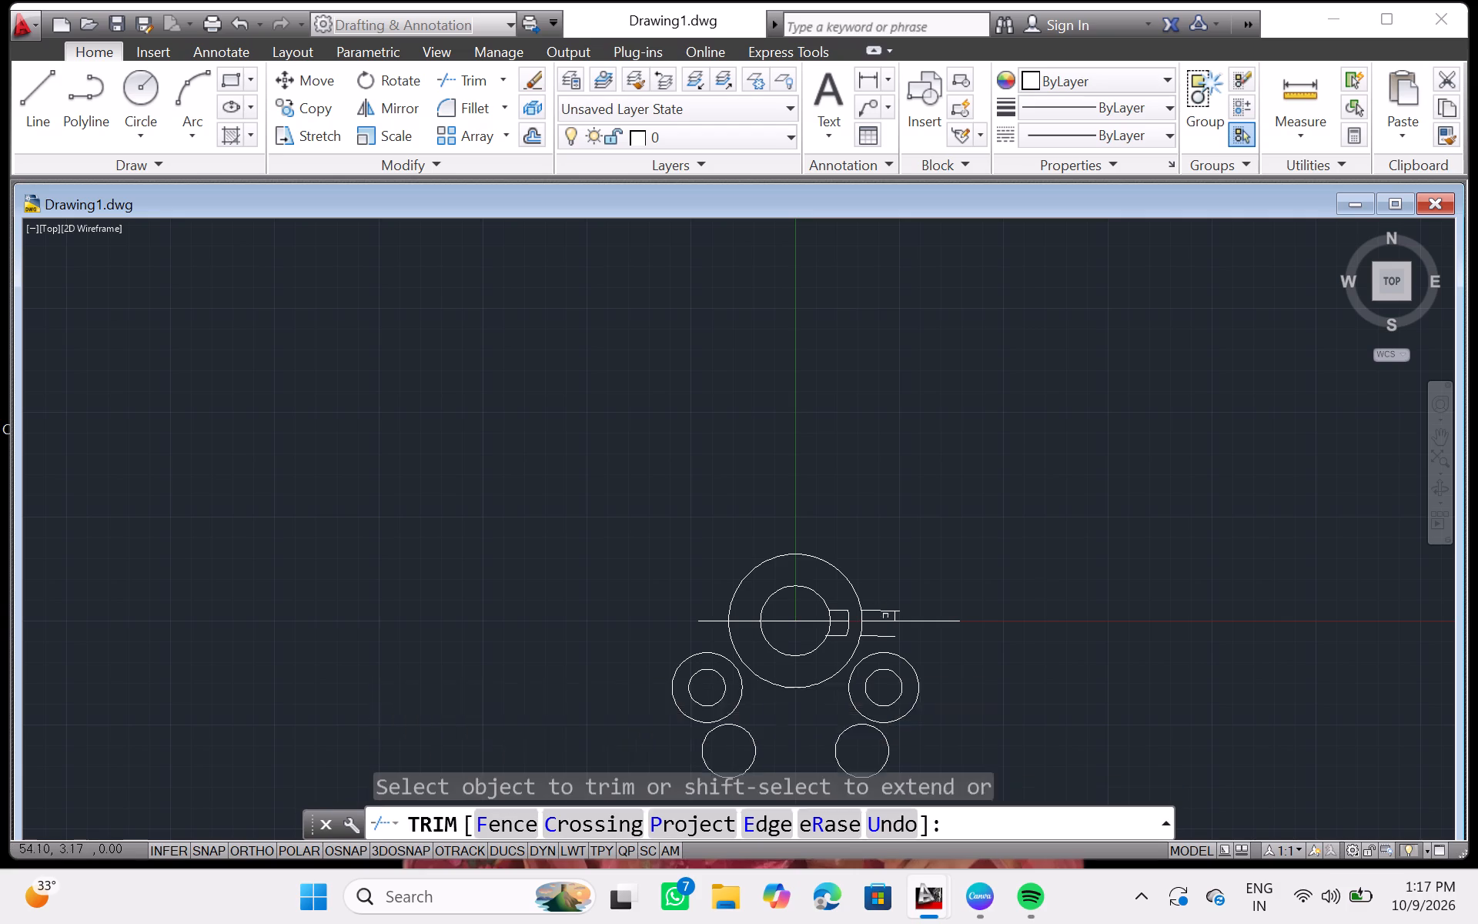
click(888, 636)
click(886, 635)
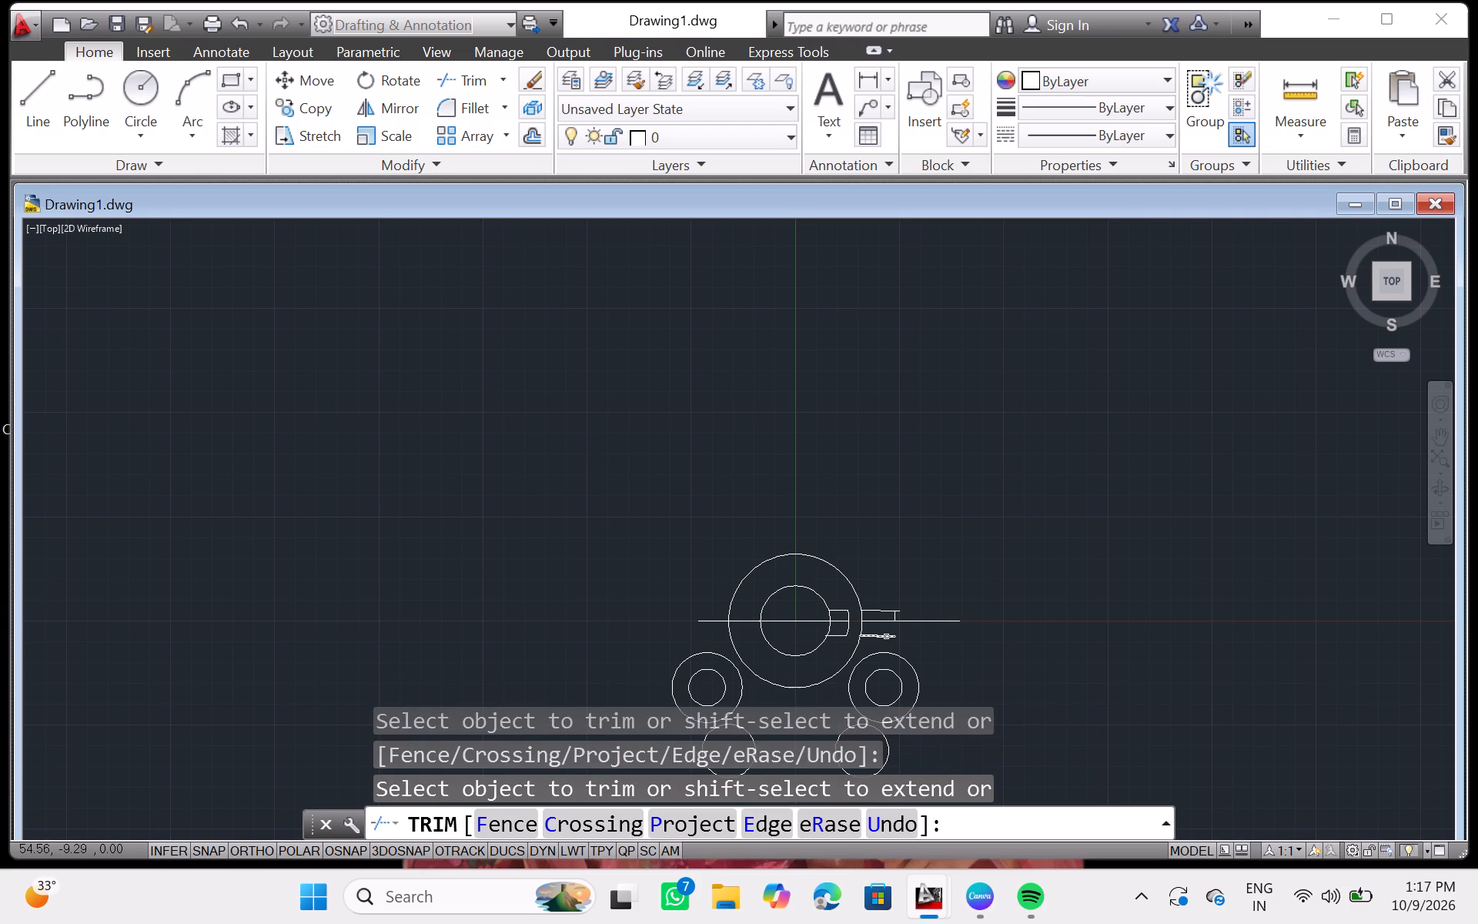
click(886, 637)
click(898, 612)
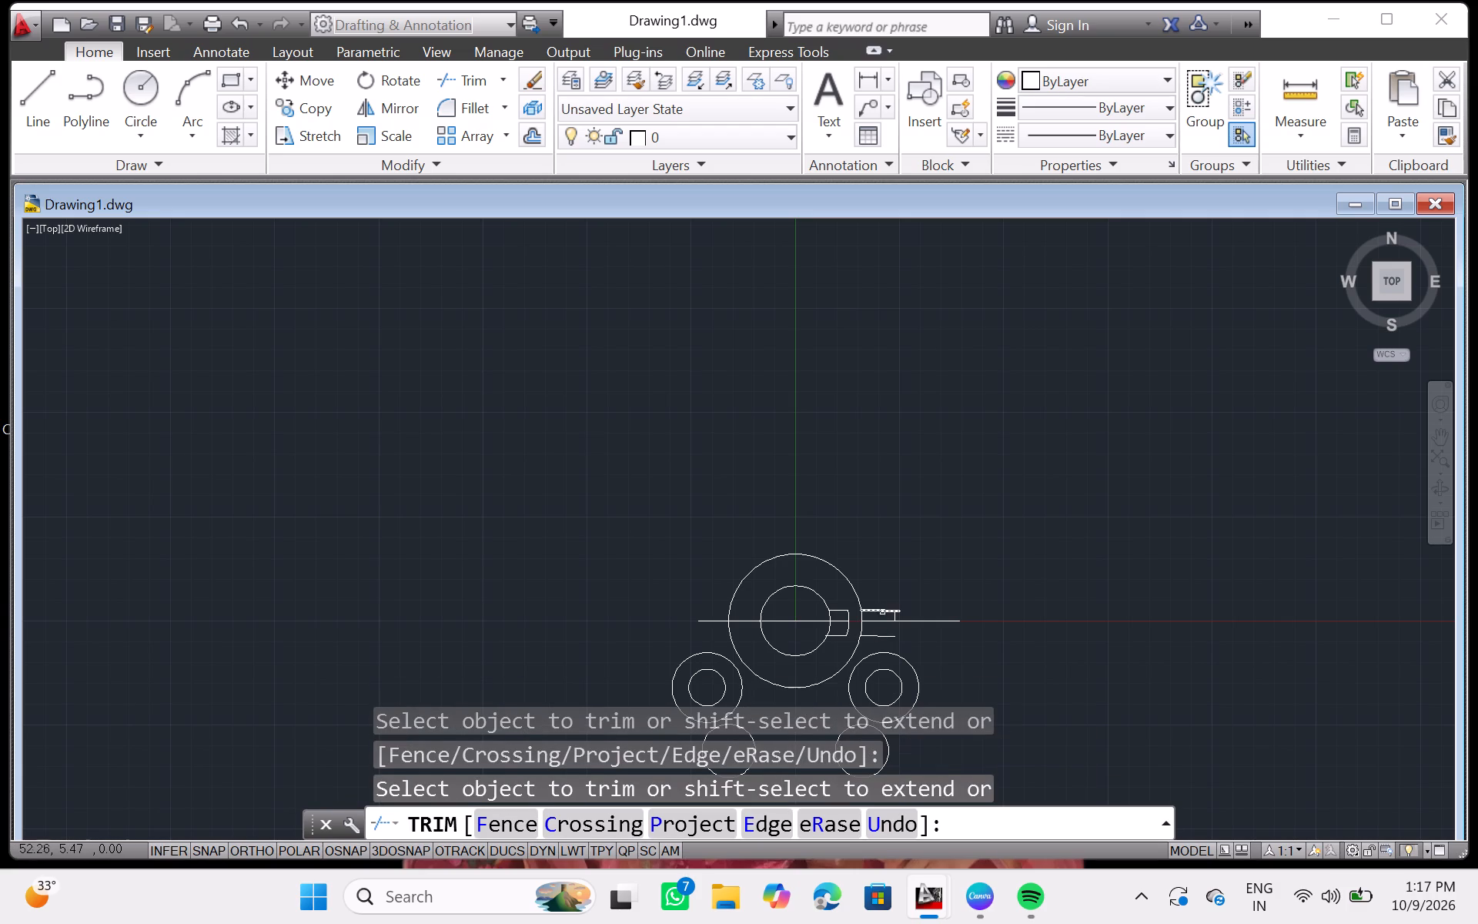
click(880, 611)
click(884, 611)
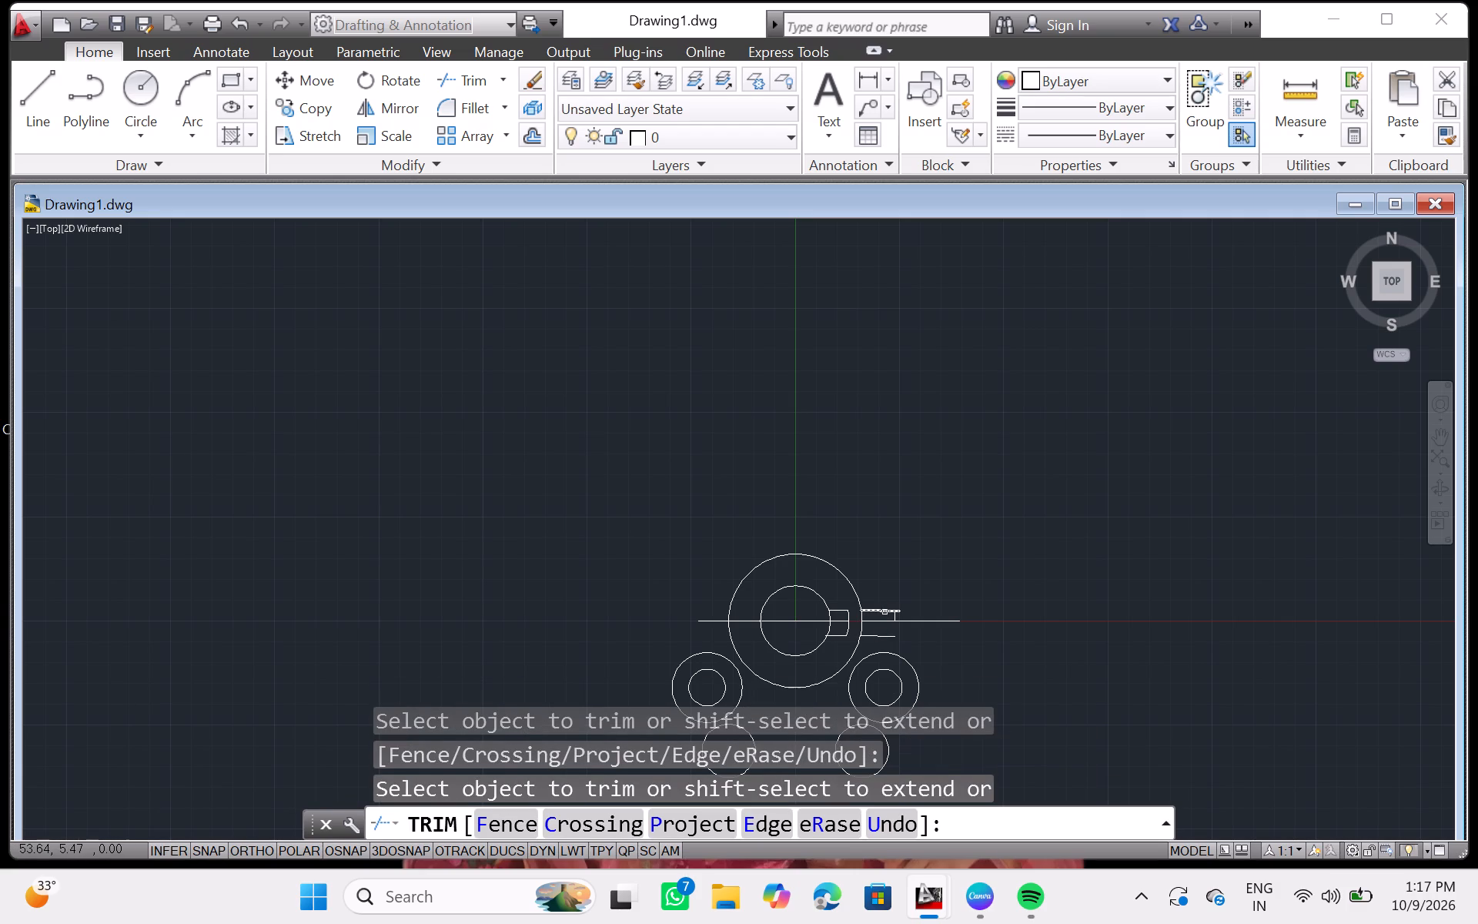
Erase the leftover lower, vertical and upper slot lines beyond the outermost circle using Trim's eRase option.
right_click(884, 612)
click(959, 465)
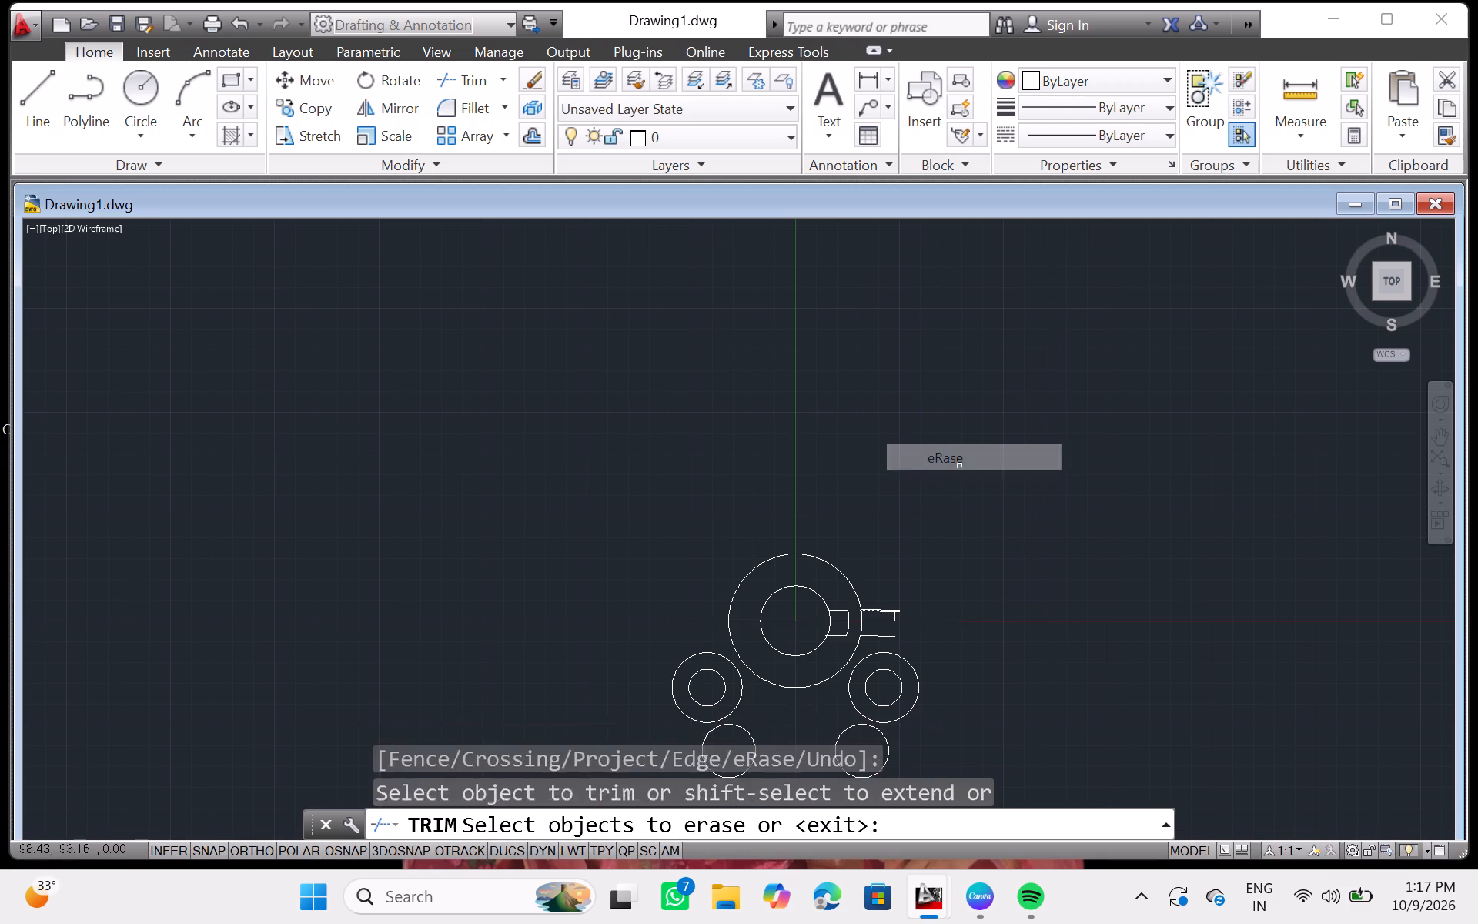
click(884, 635)
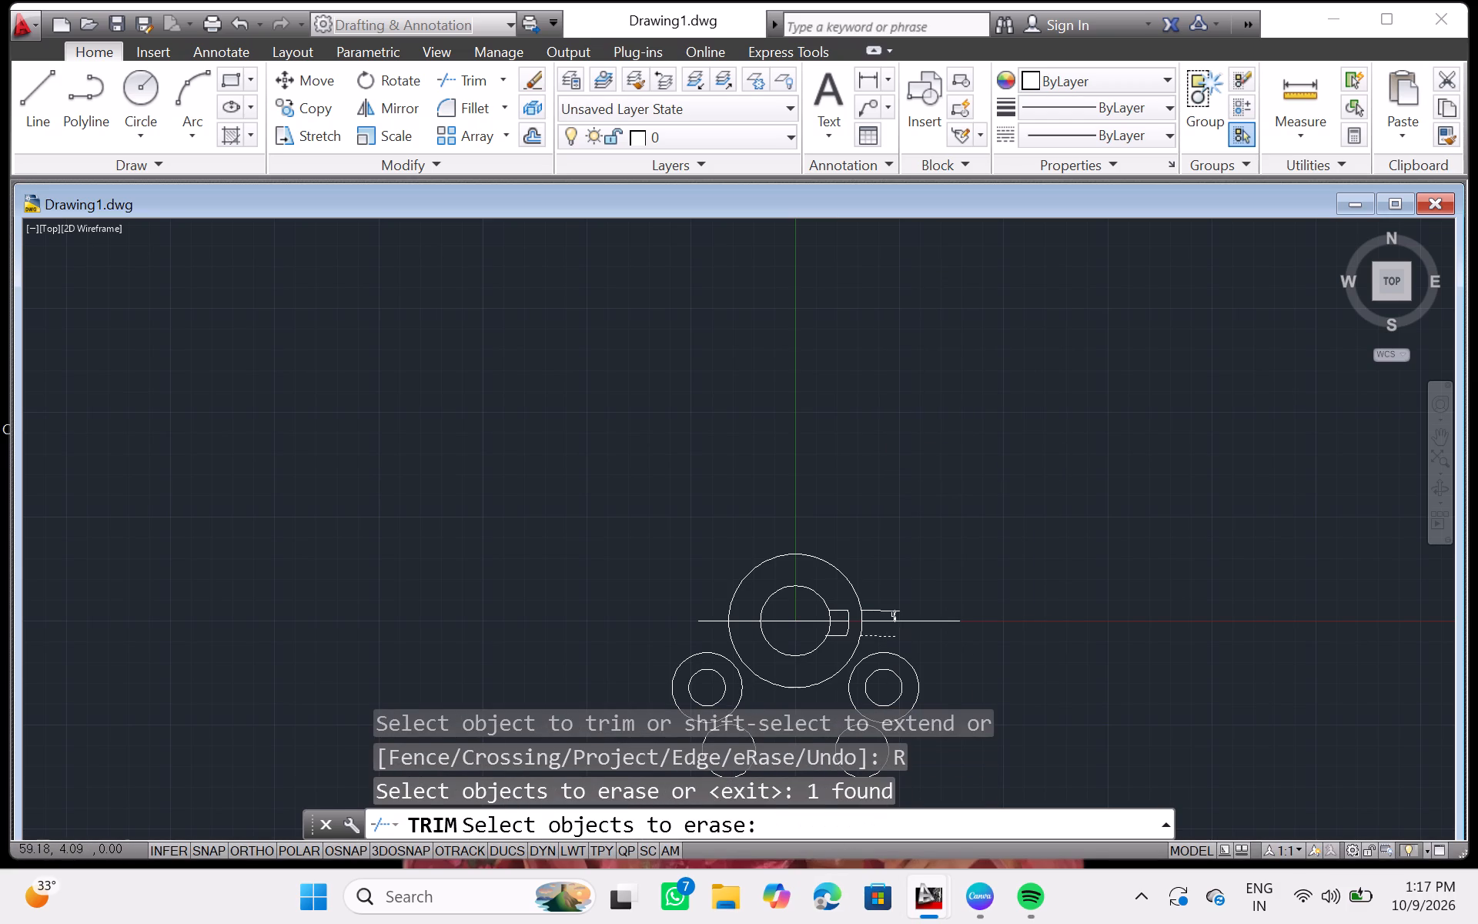
click(894, 615)
click(884, 611)
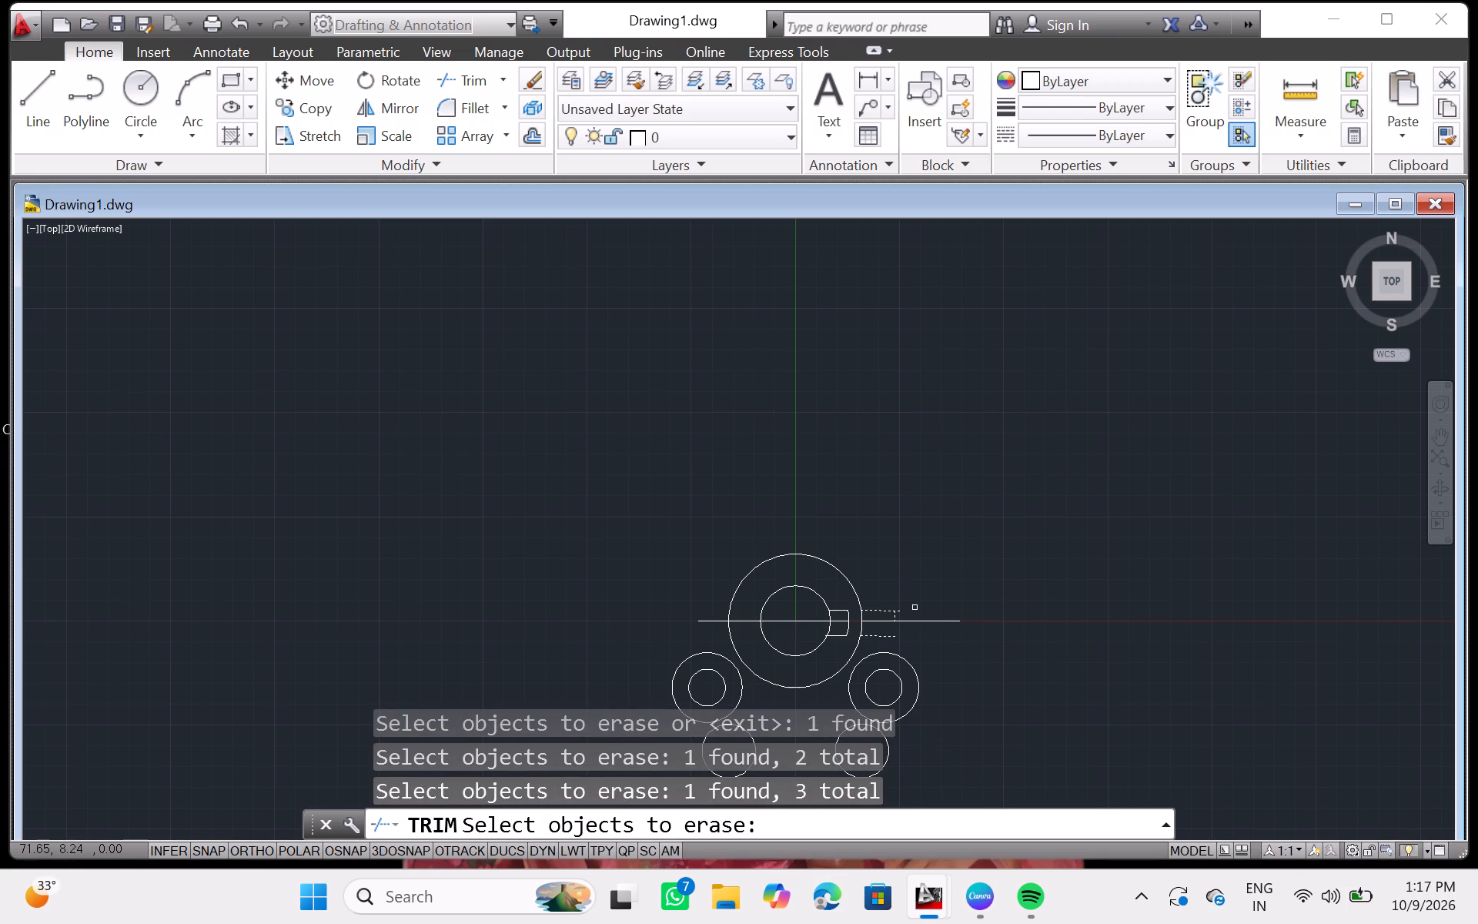
right_click(826, 923)
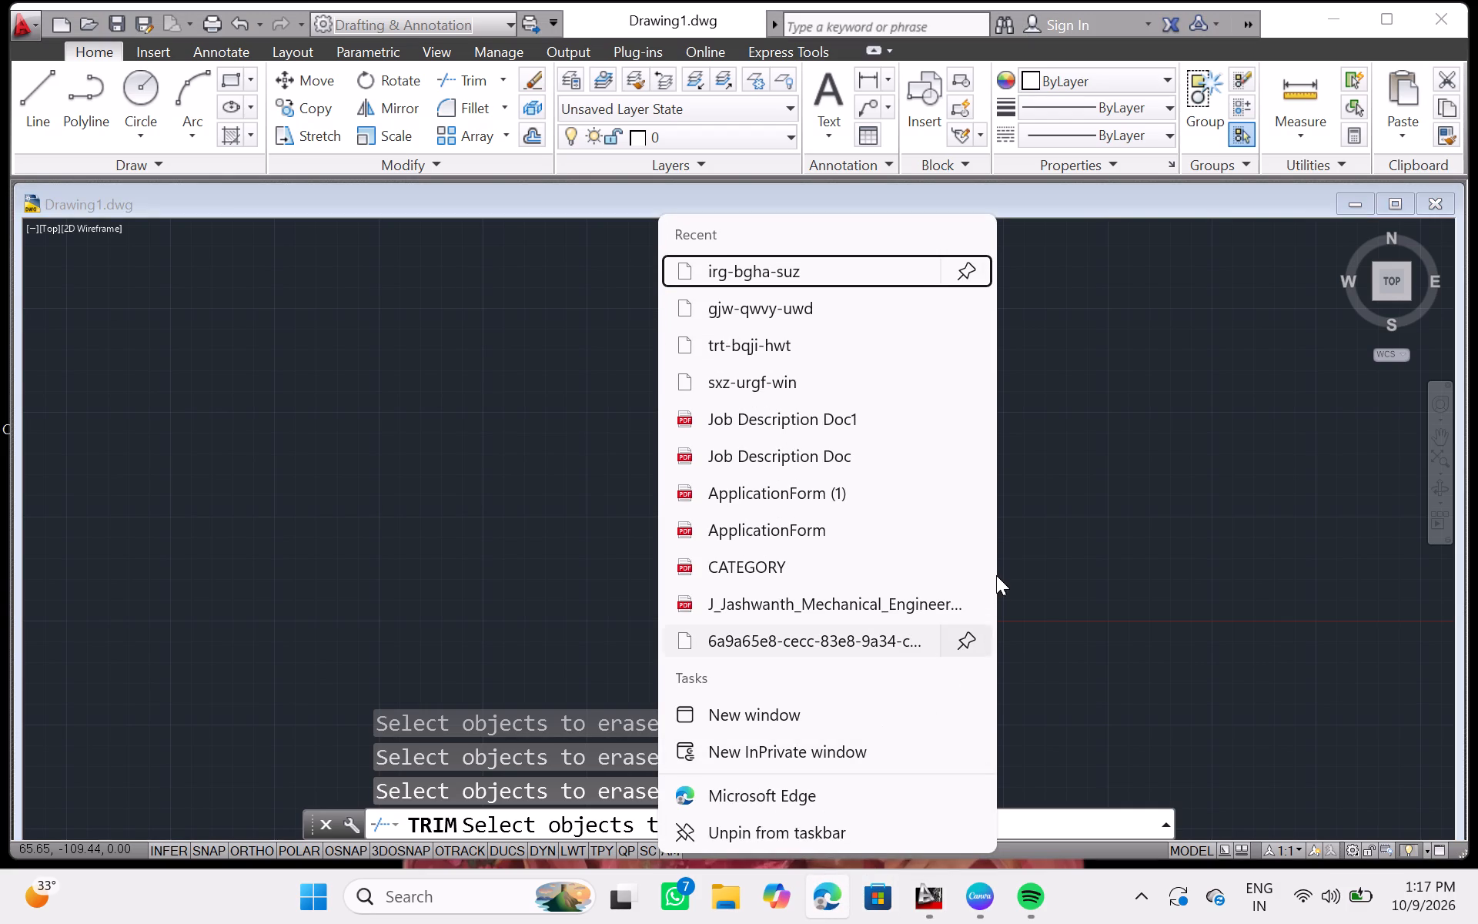
click(1216, 657)
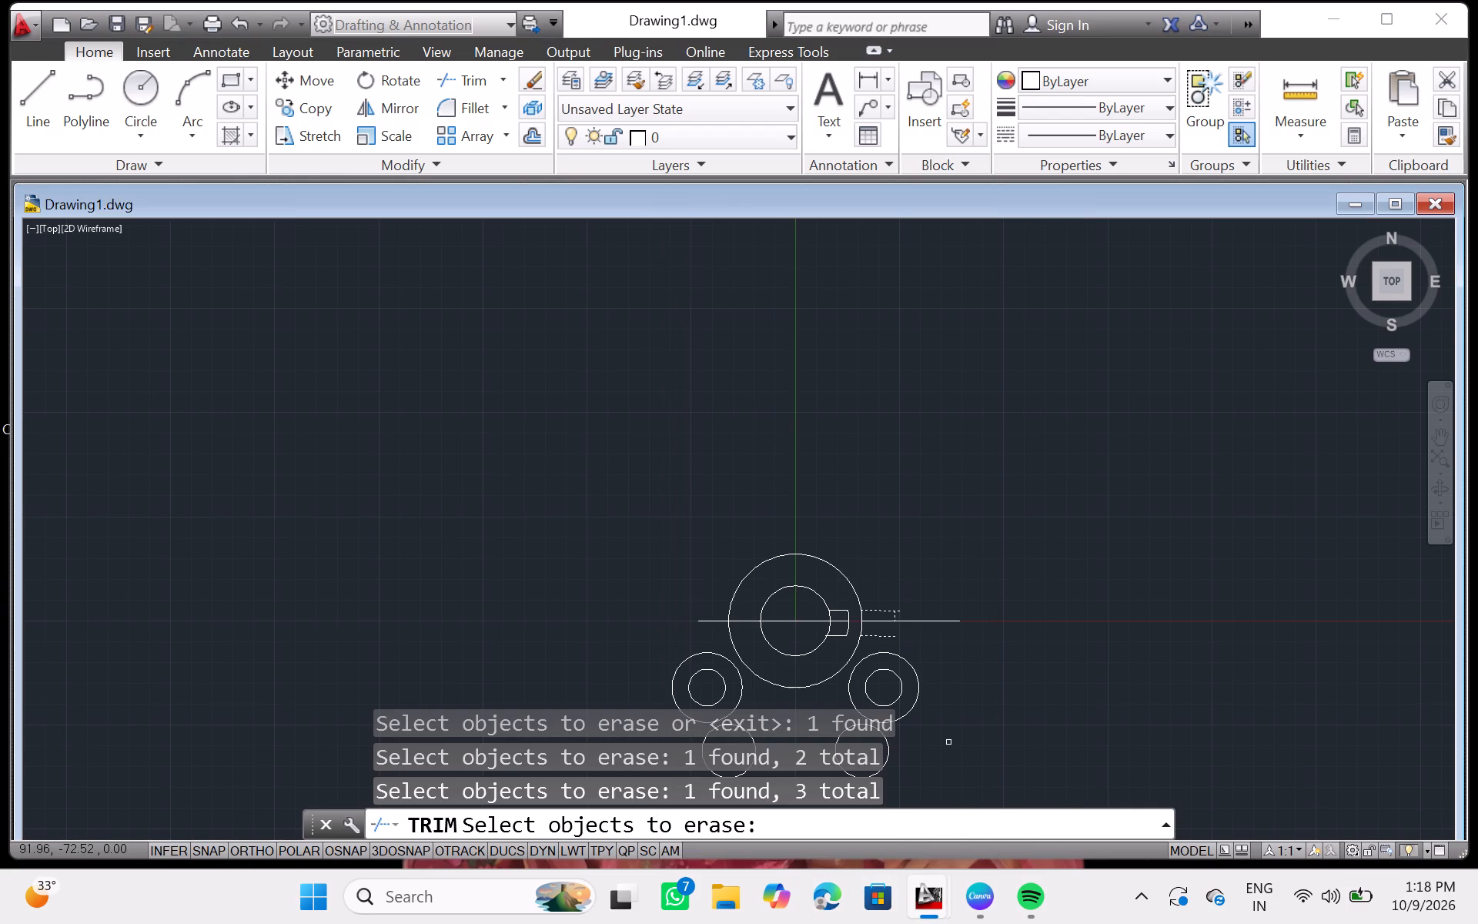
key(Delete)
key(Delete)
key(Delete)
key(Delete)
right_click(885, 637)
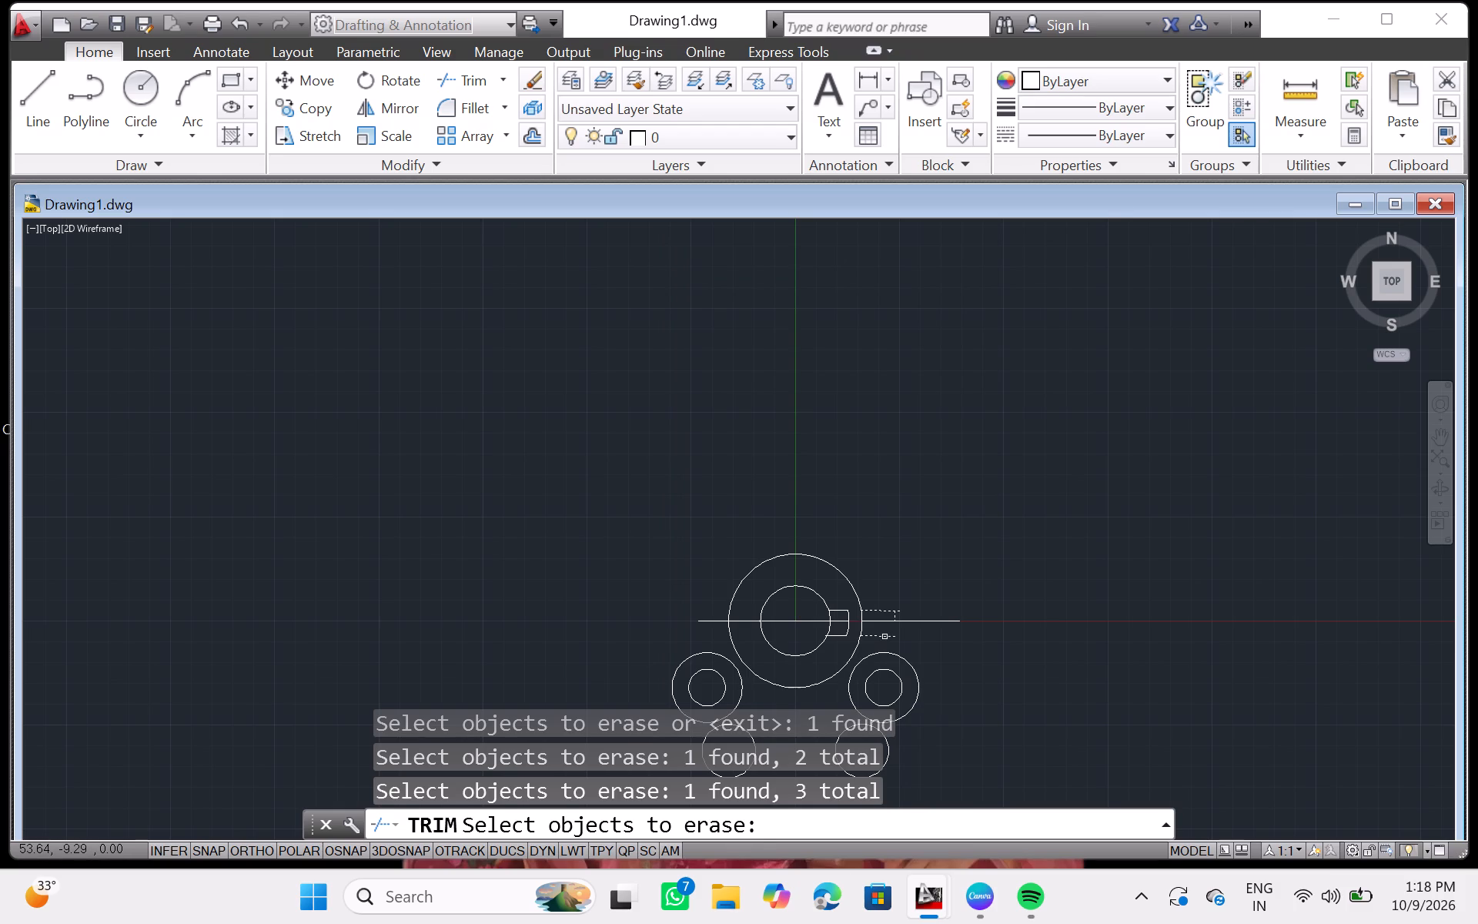
Delete the tiny leftover fragment of the upper slot line beyond the outermost circle.
right_click(894, 611)
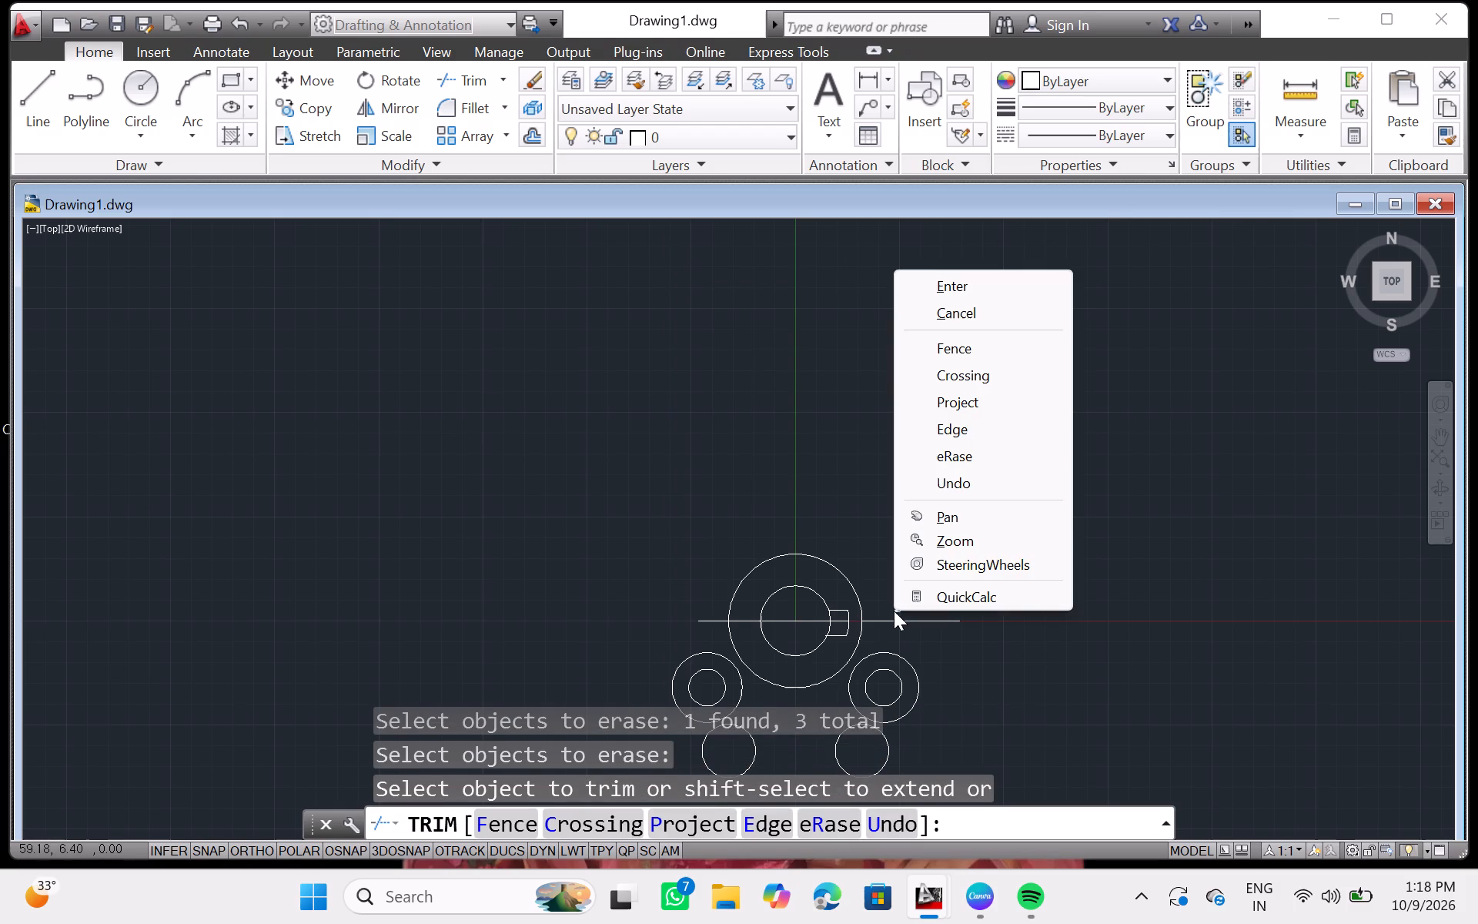
right_click(962, 454)
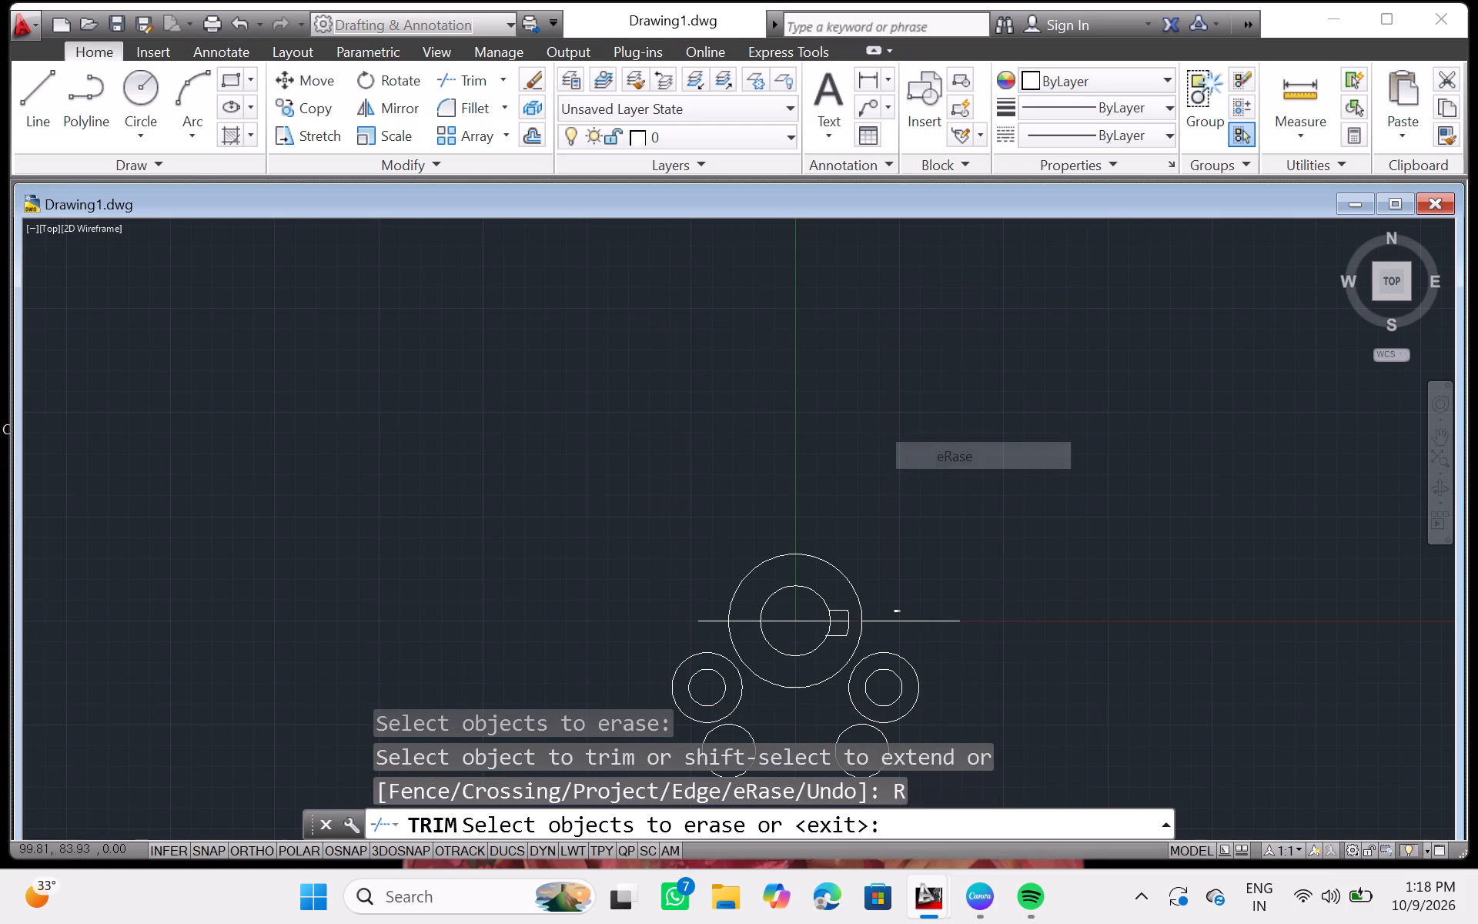
right_click(897, 612)
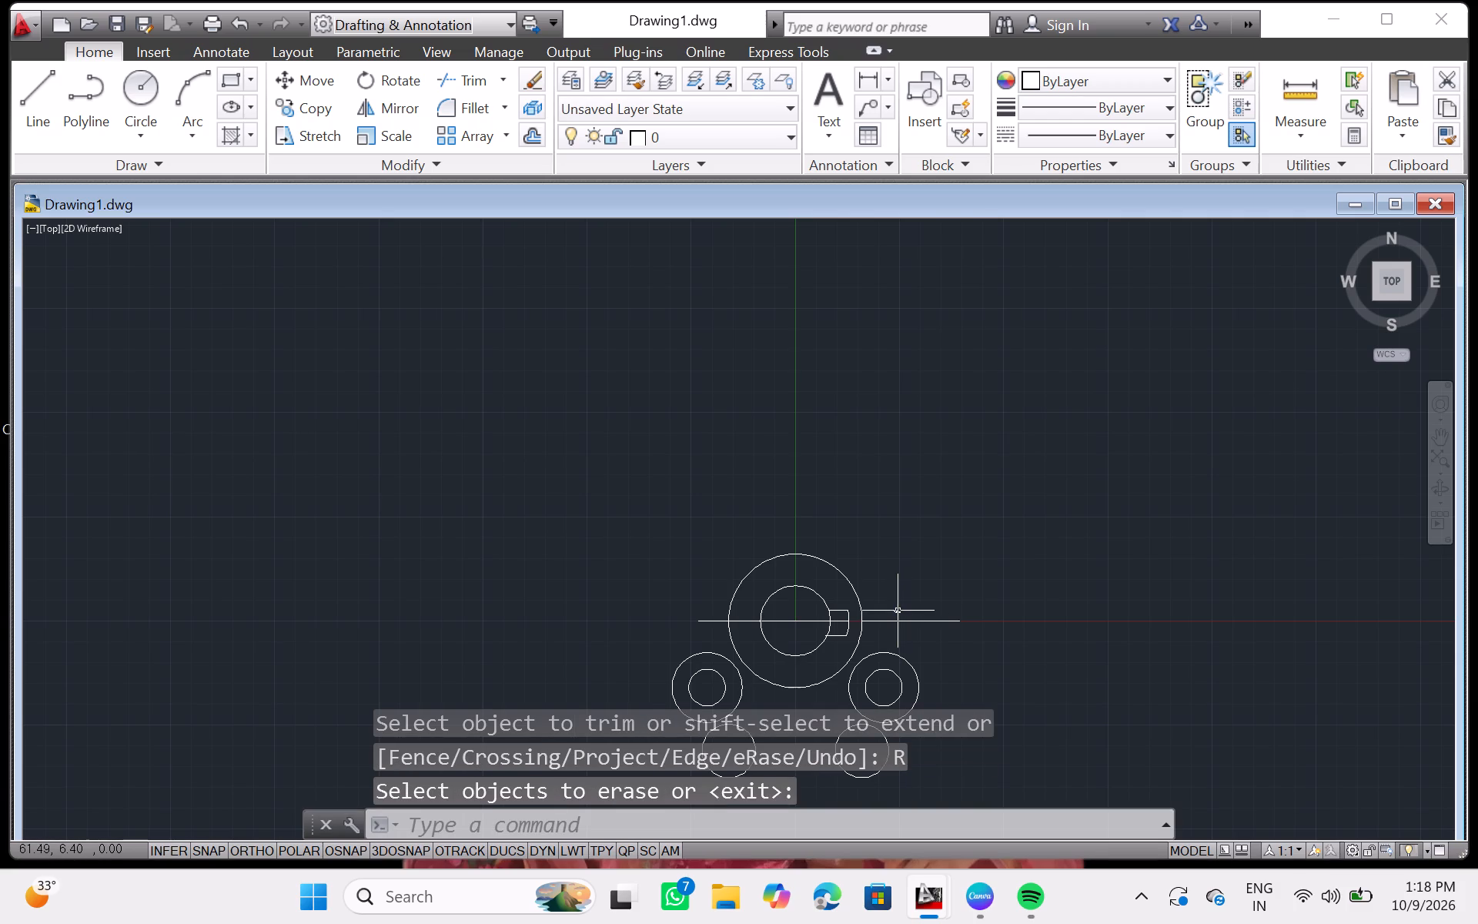
right_click(897, 611)
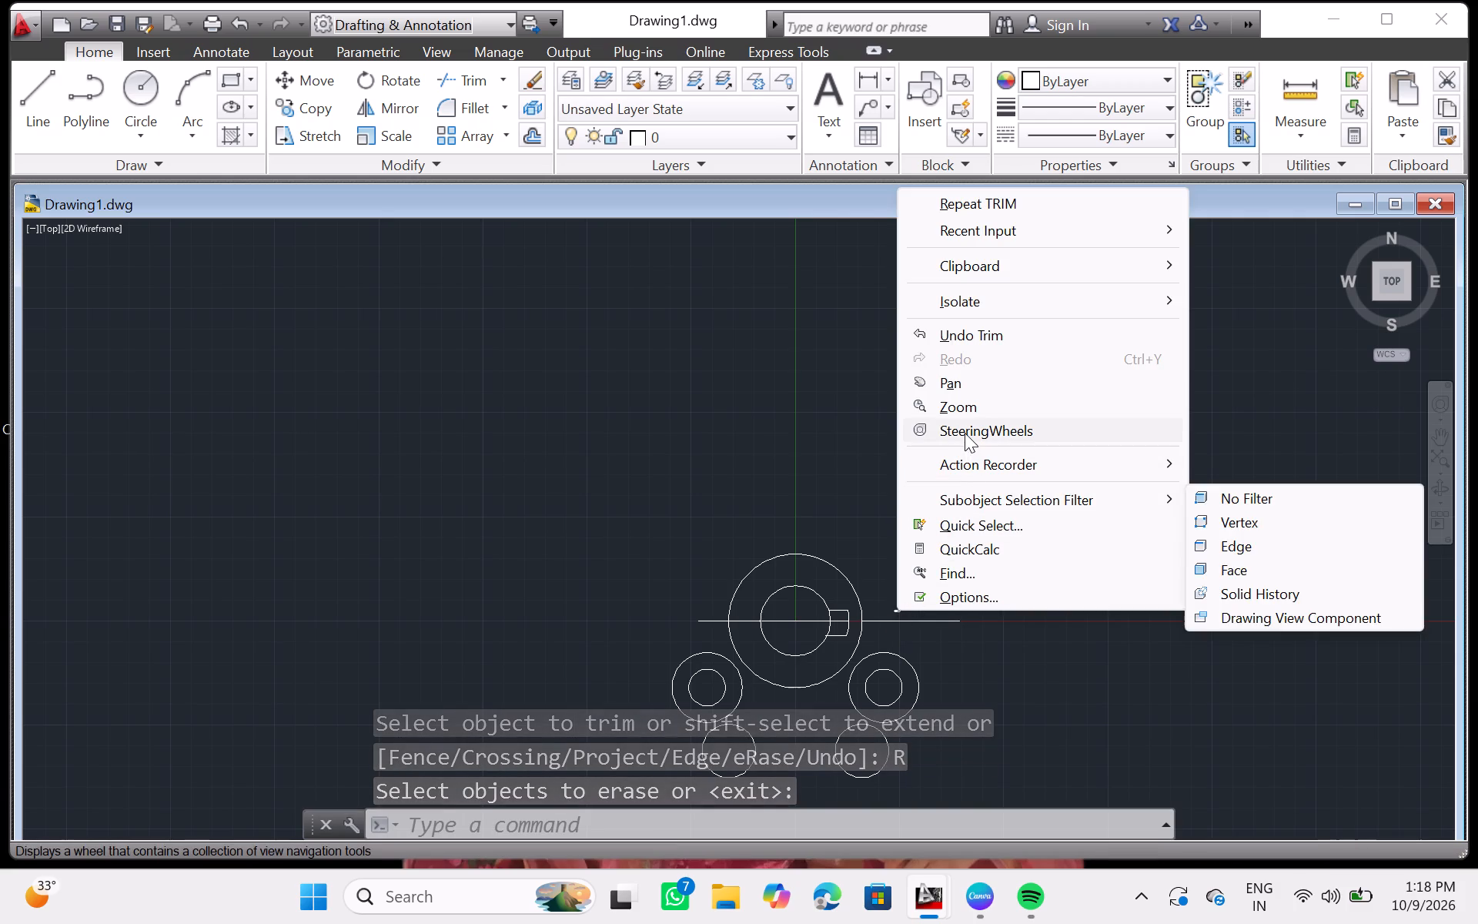
right_click(1035, 645)
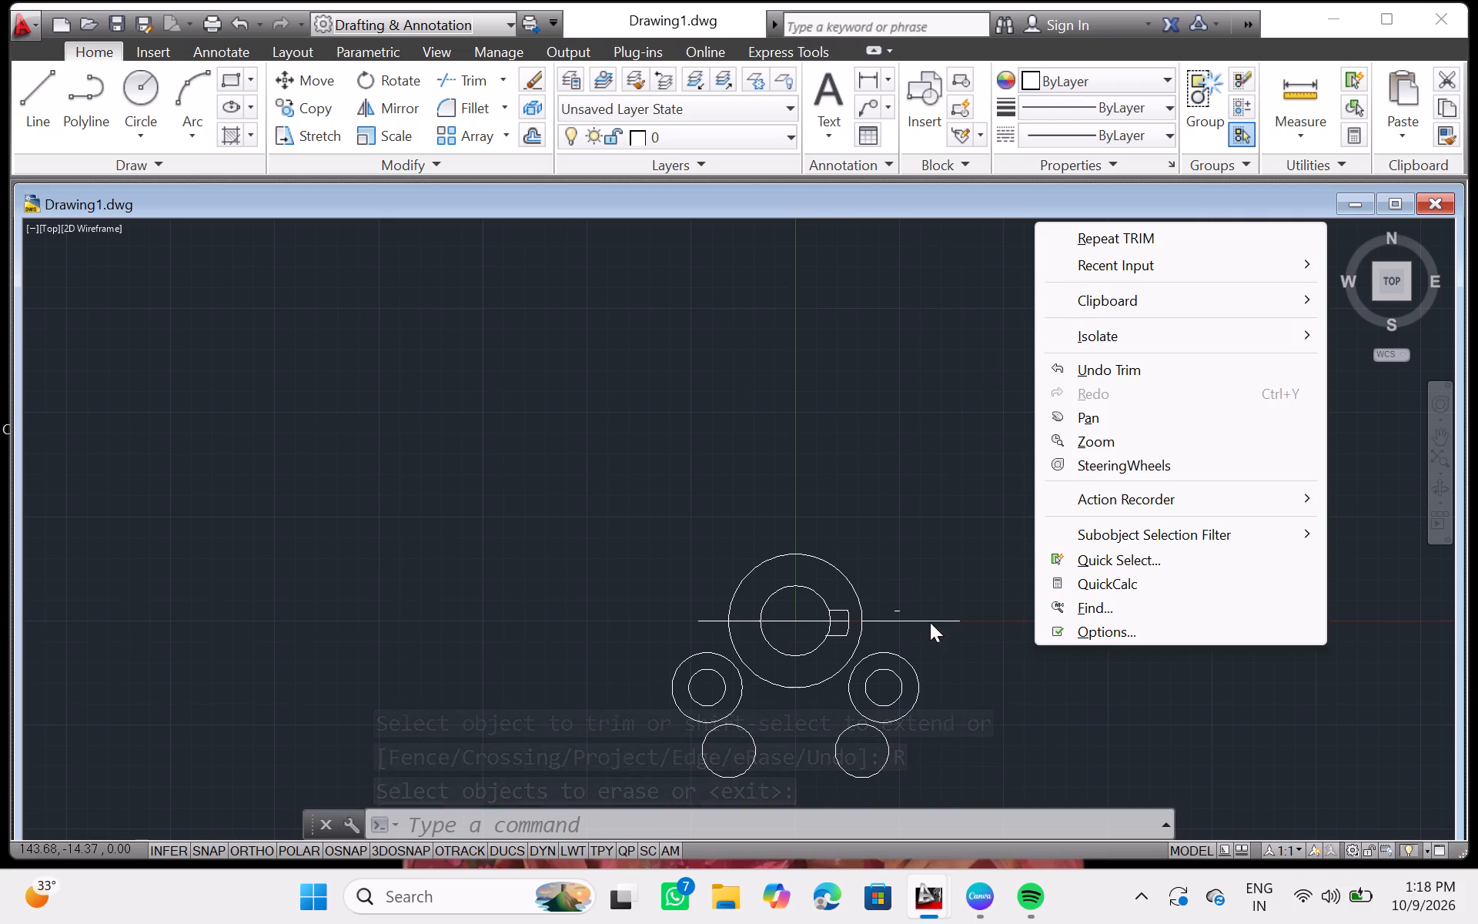
click(1393, 620)
click(1243, 462)
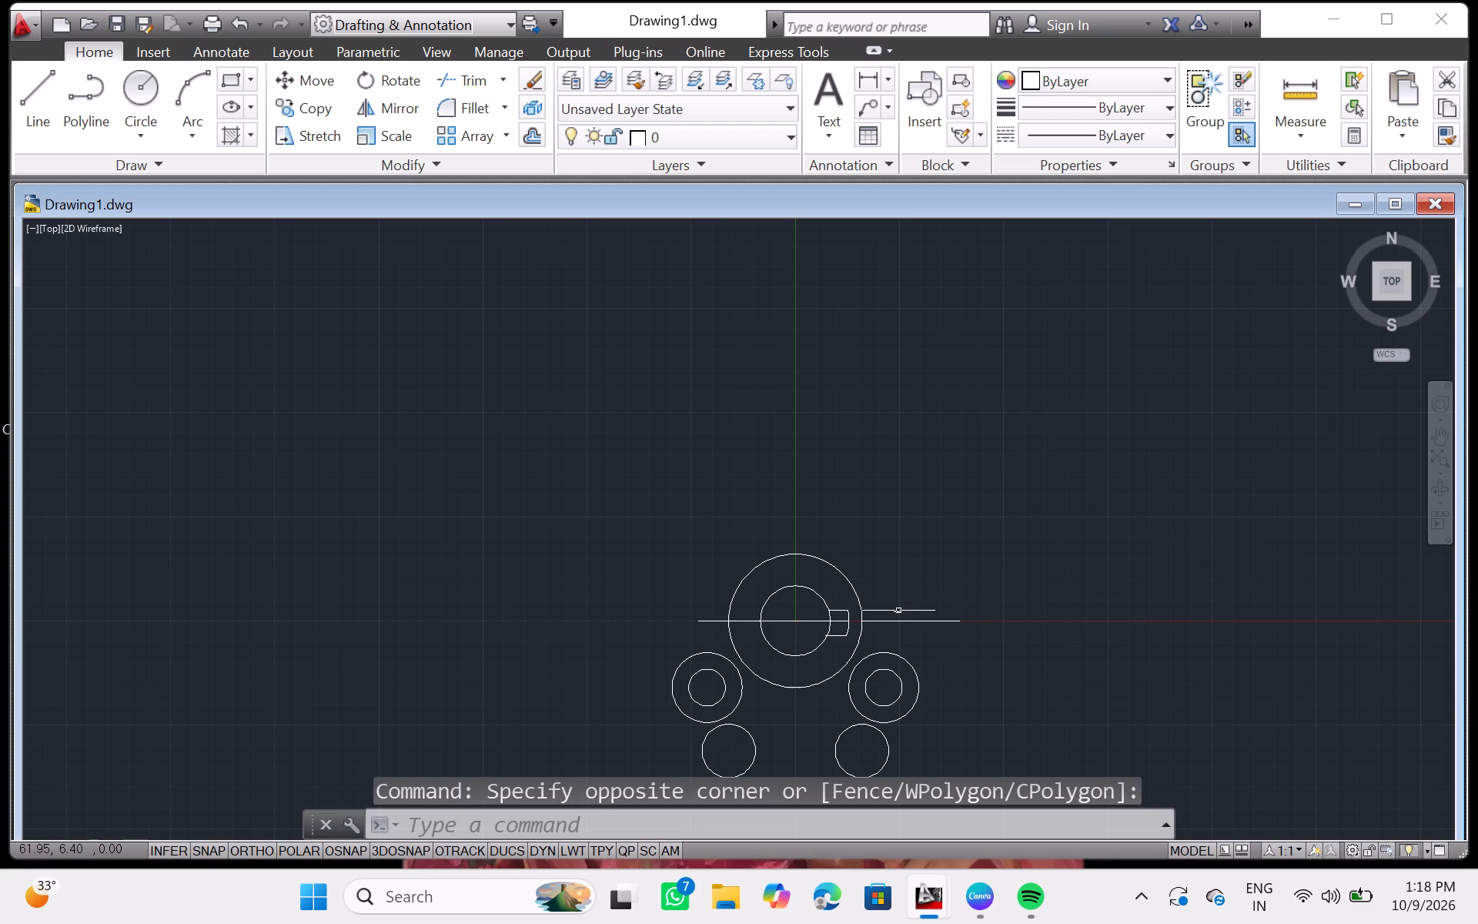
click(898, 611)
key(Delete)
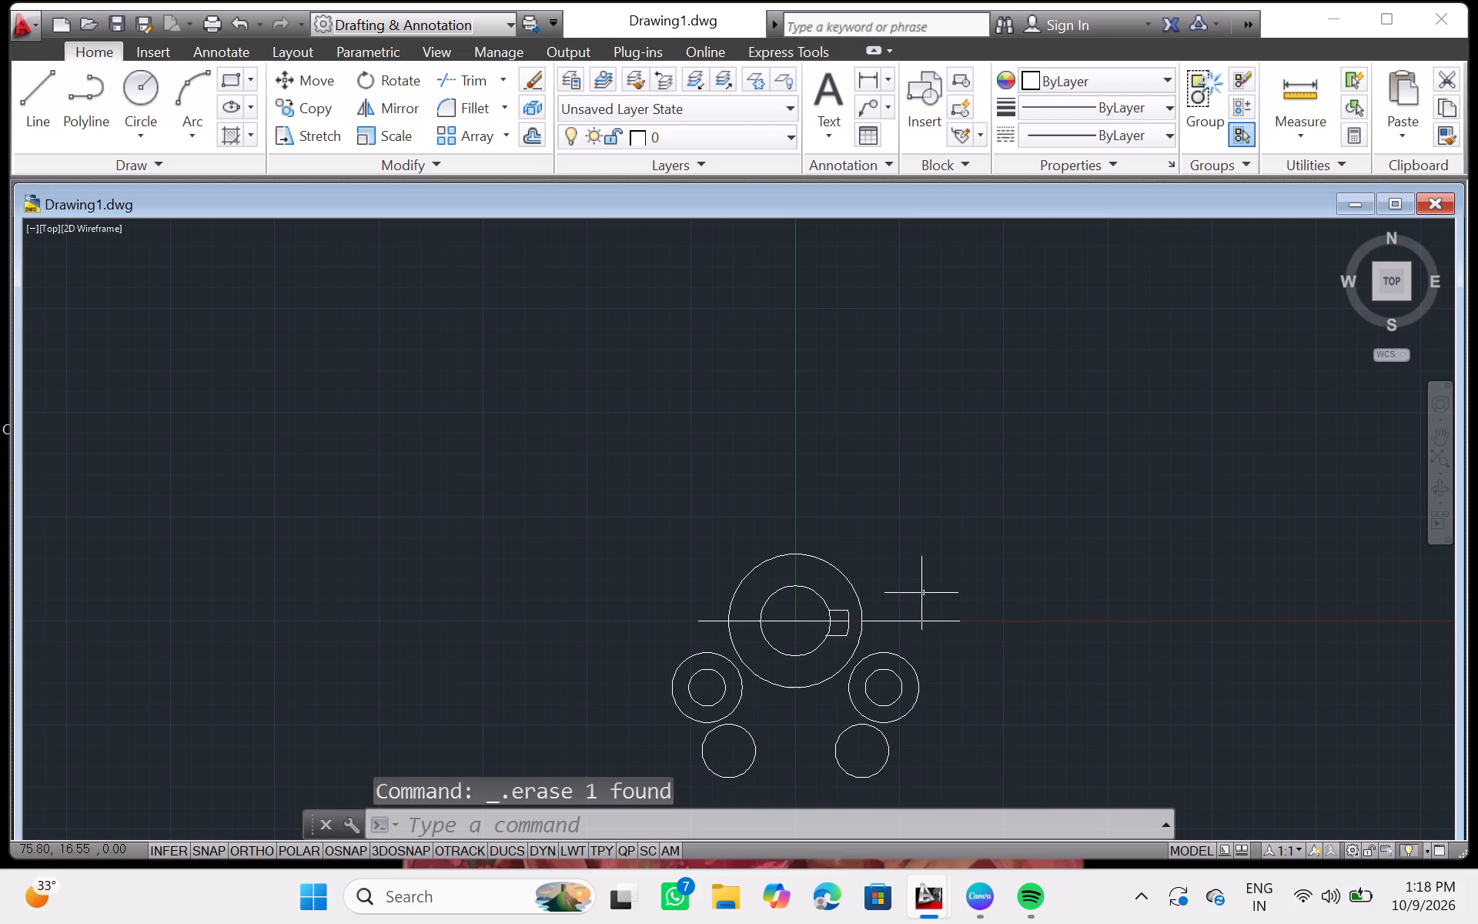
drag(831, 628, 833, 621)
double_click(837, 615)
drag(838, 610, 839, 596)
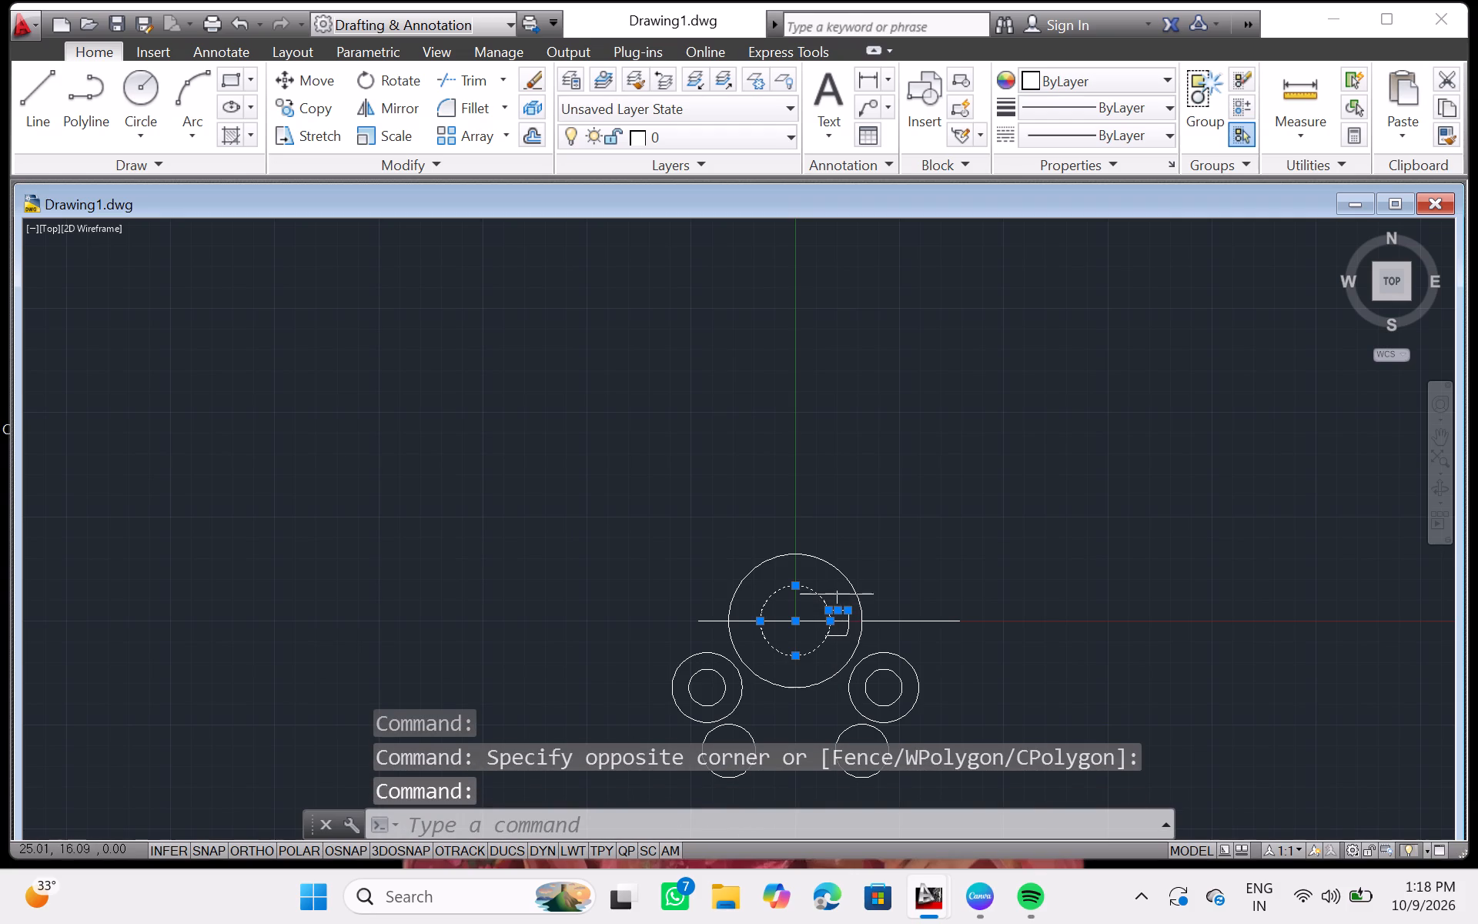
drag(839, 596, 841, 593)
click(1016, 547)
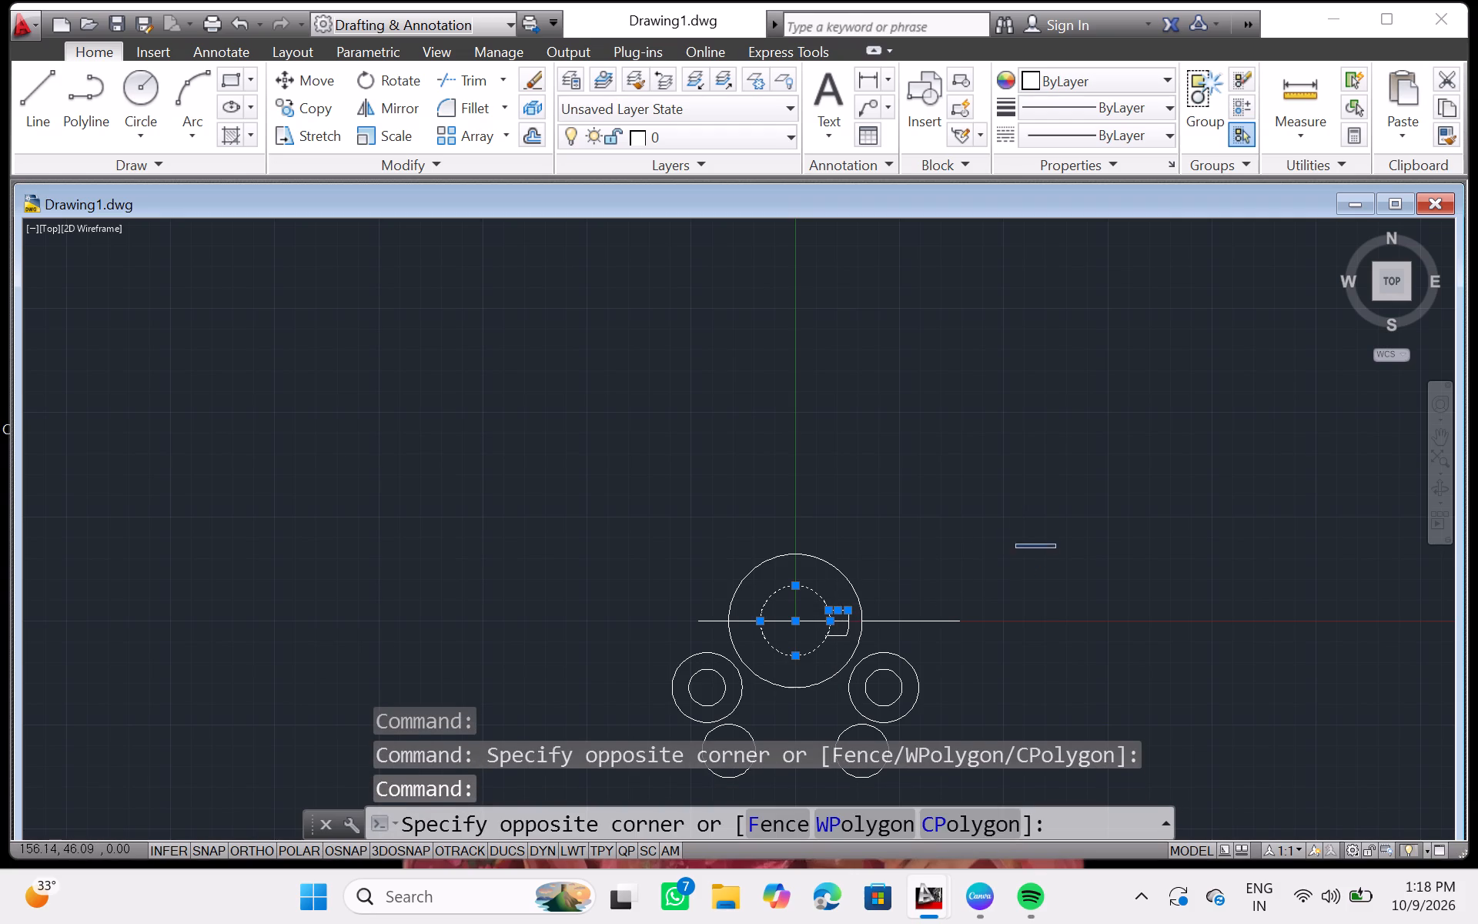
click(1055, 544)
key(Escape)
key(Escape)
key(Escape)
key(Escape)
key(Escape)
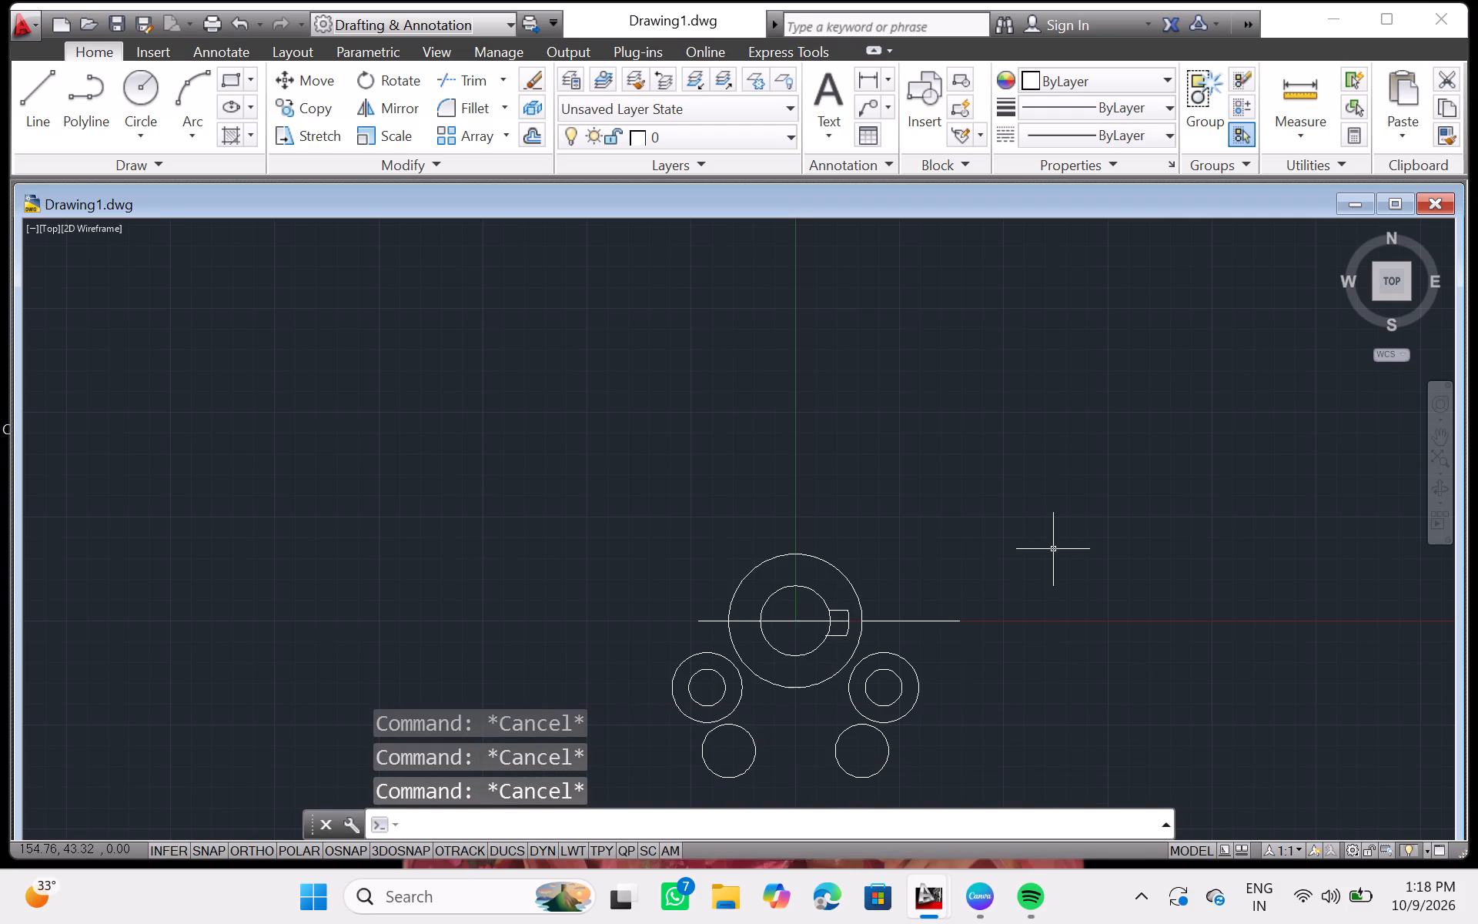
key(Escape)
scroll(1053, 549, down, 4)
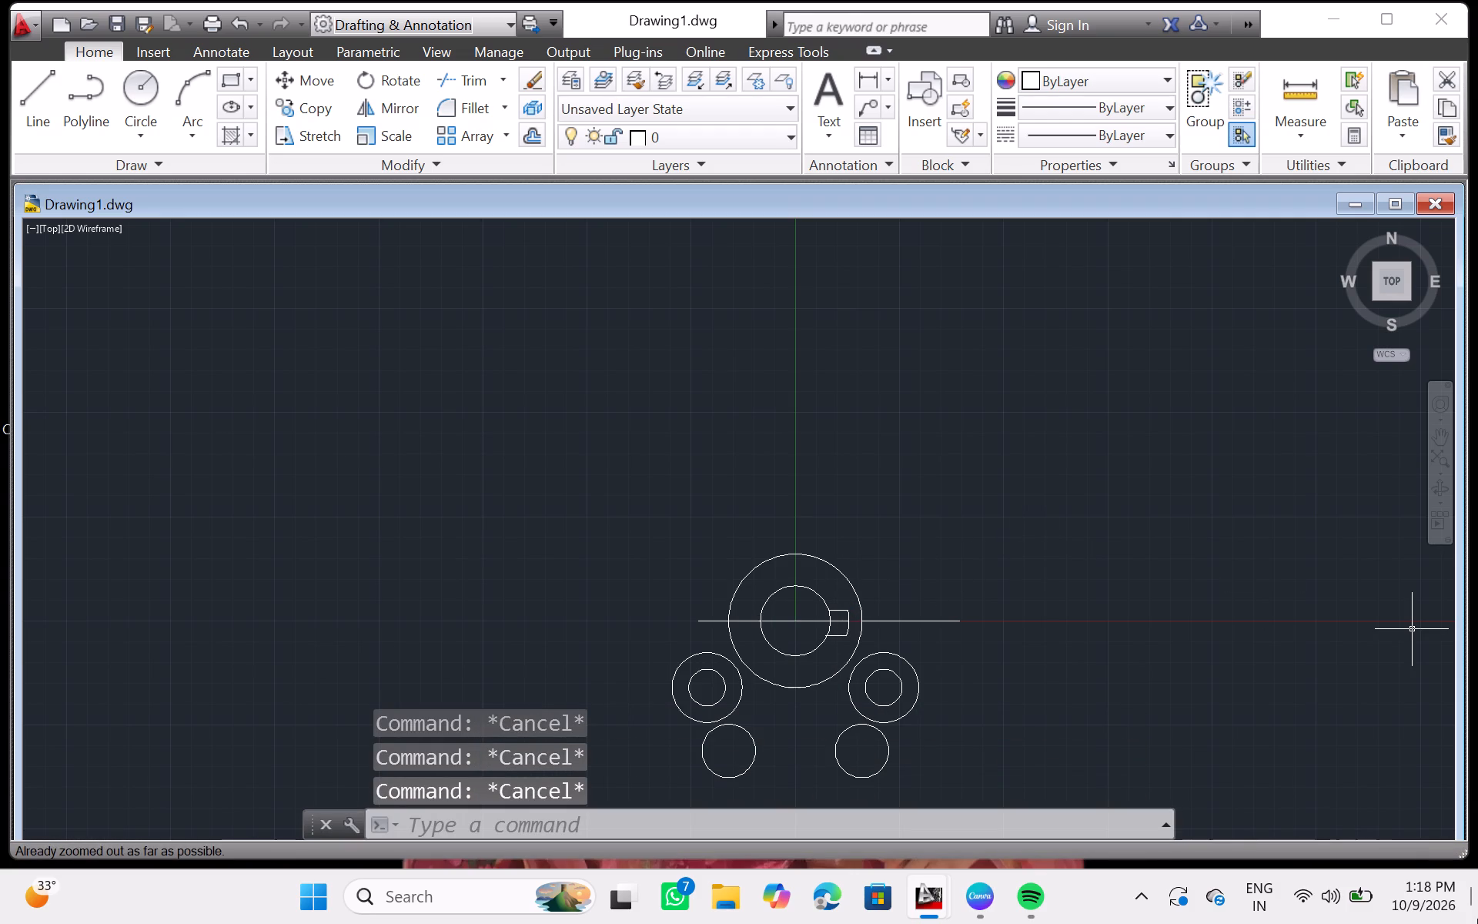
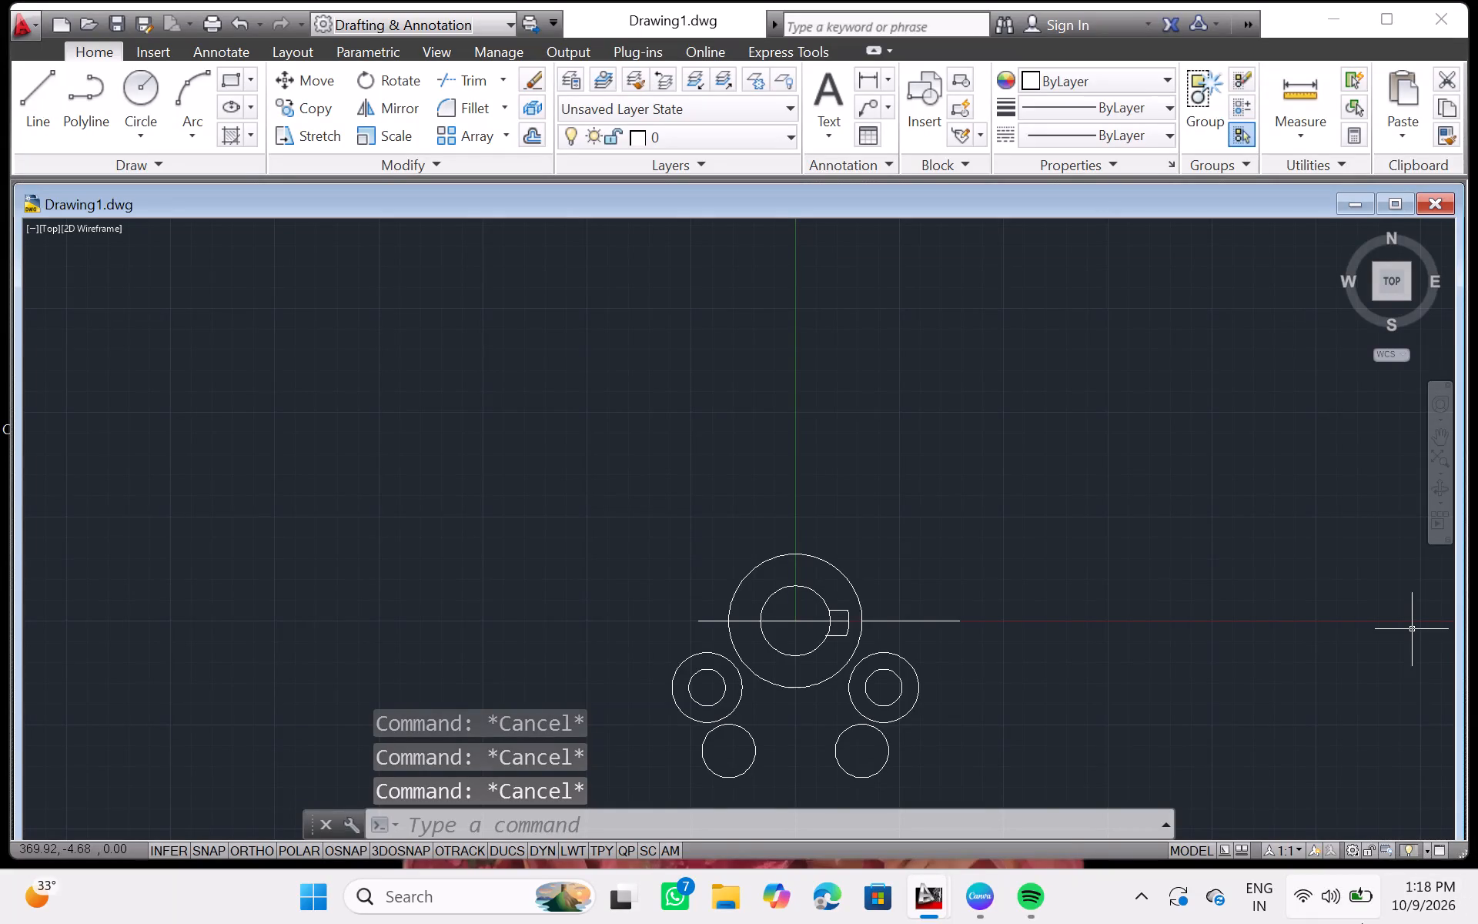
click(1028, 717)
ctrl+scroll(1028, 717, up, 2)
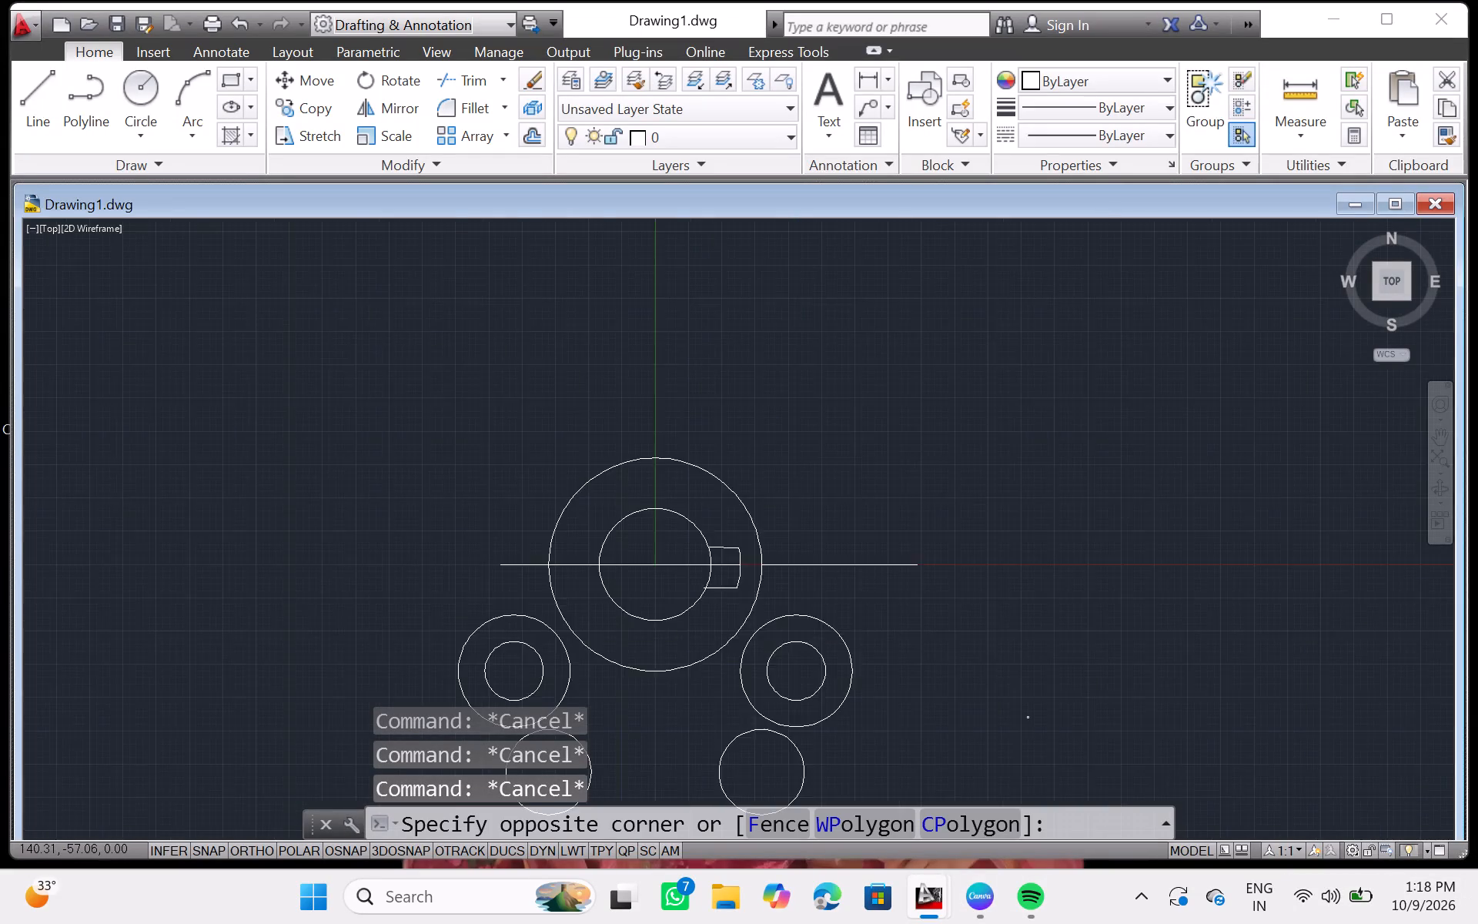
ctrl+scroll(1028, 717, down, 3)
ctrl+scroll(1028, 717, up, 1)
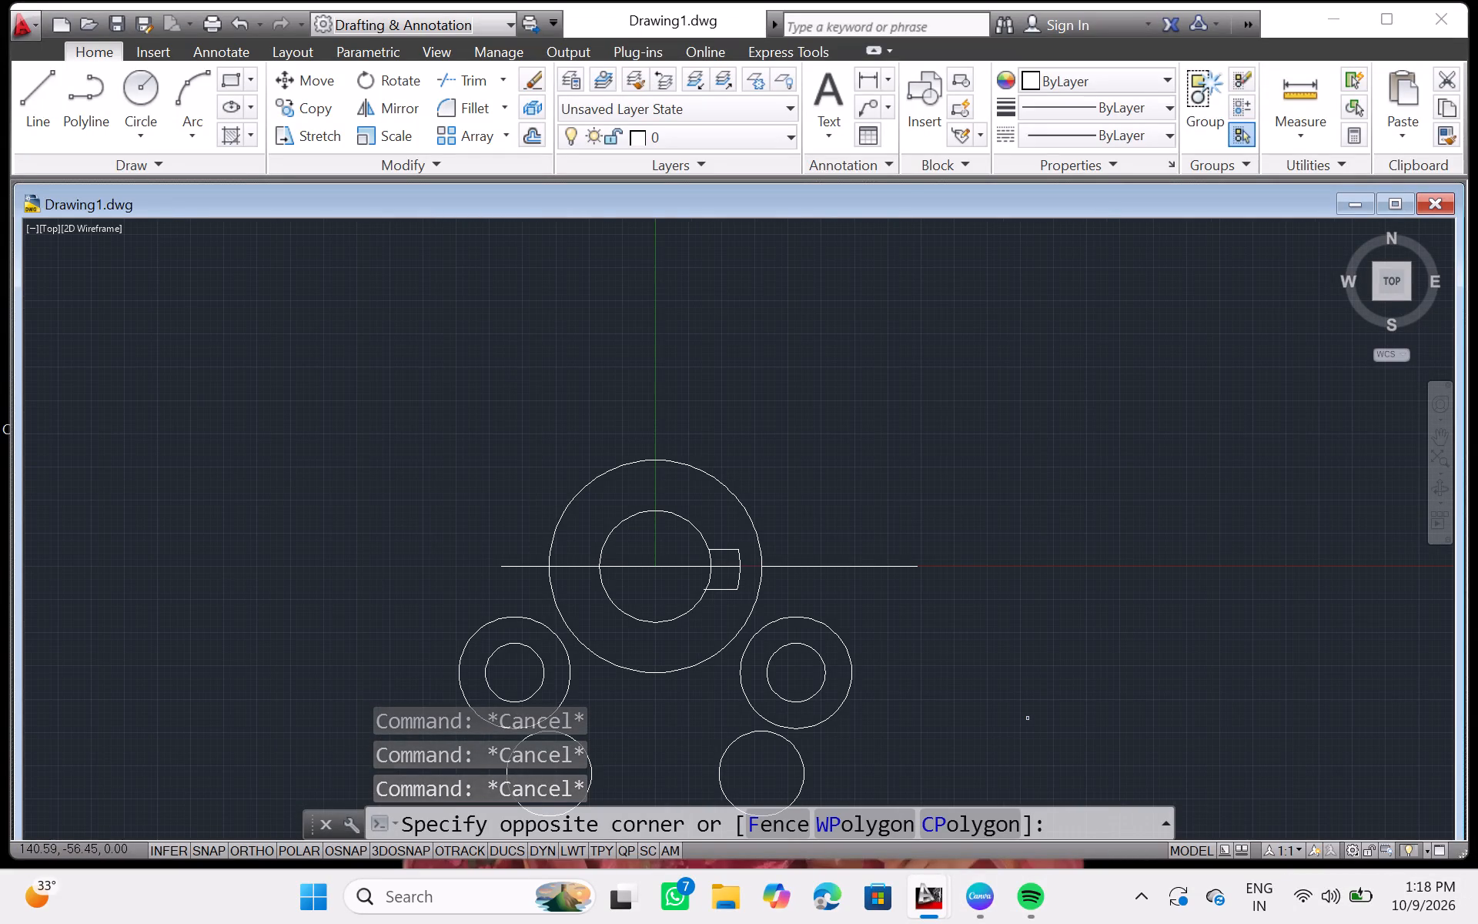
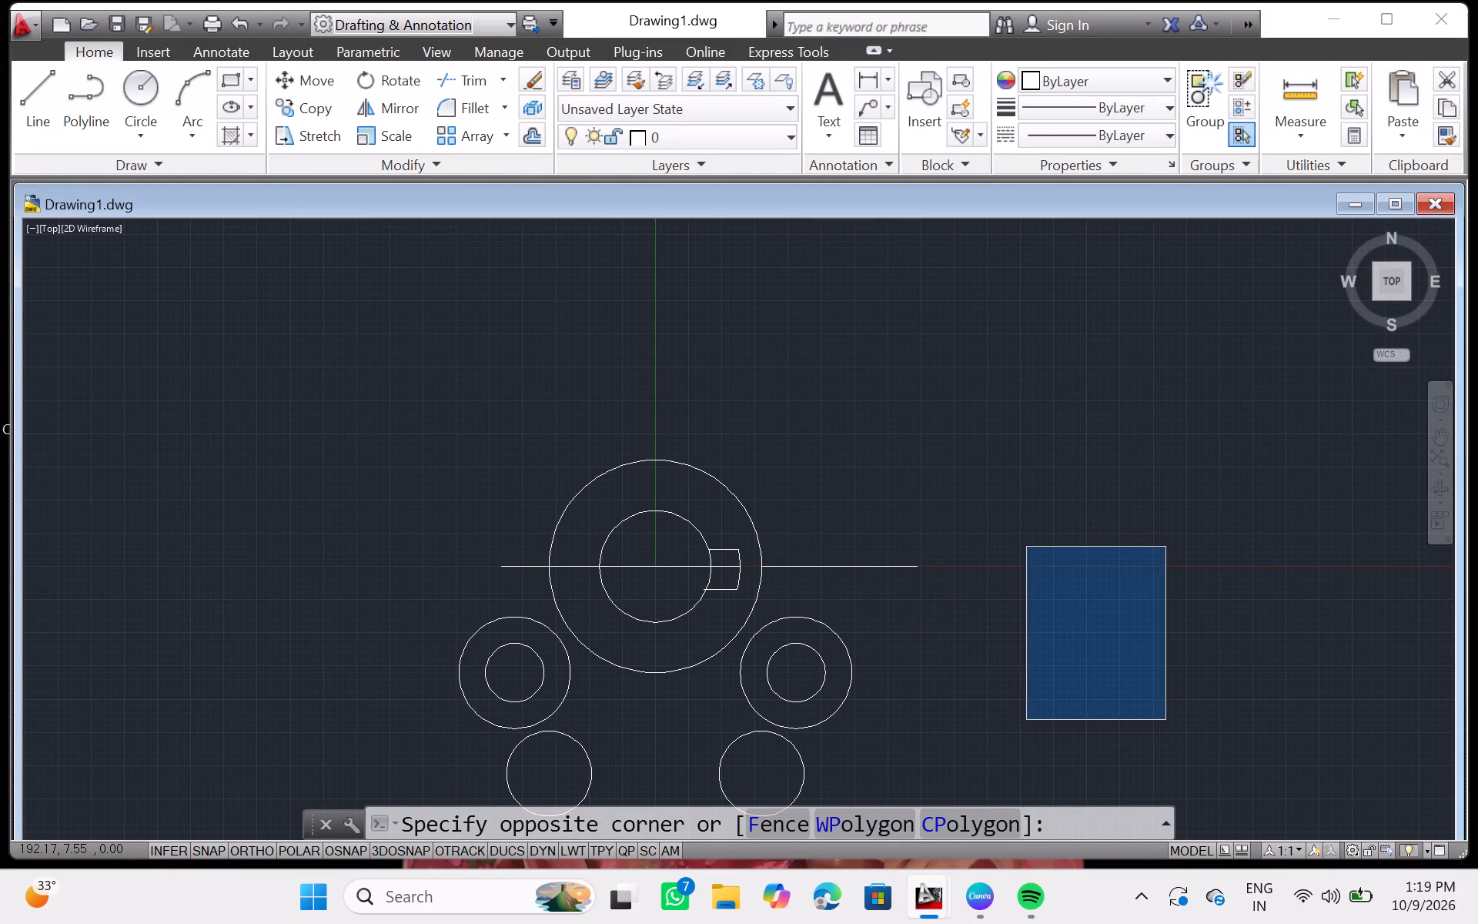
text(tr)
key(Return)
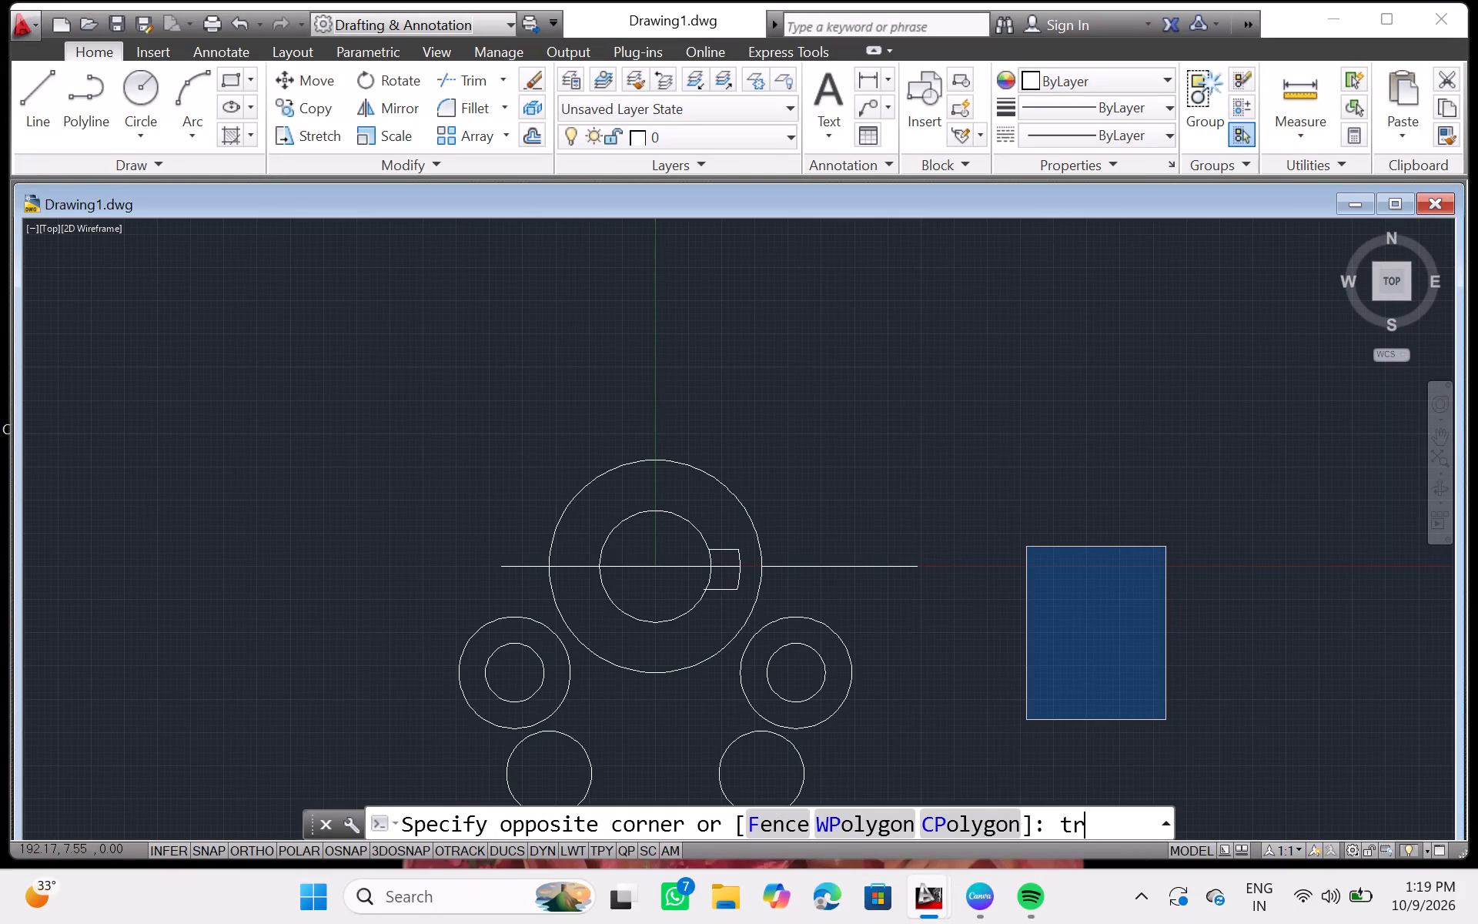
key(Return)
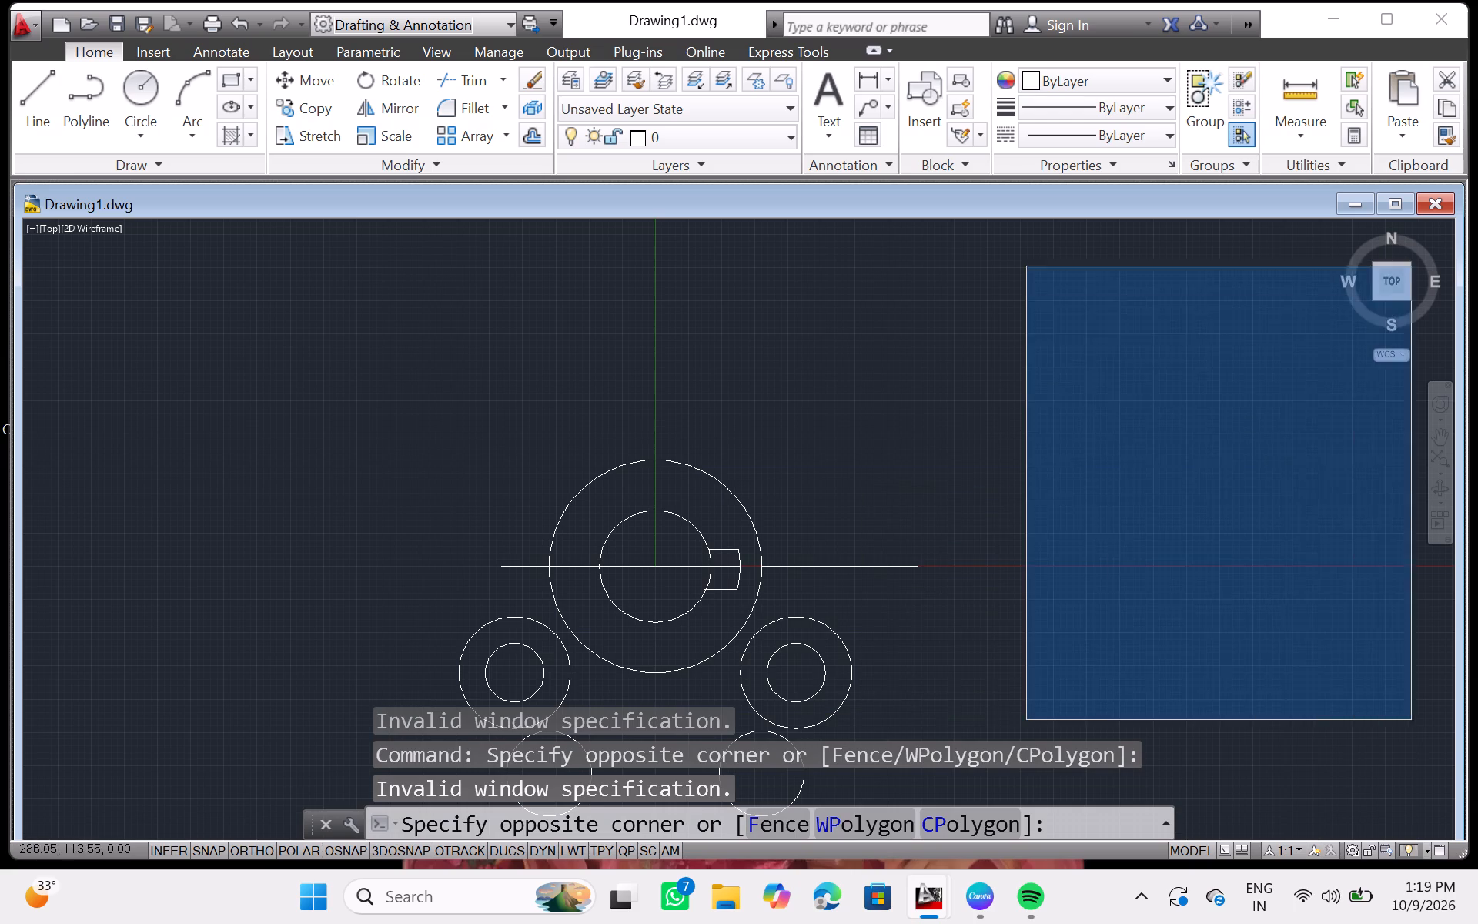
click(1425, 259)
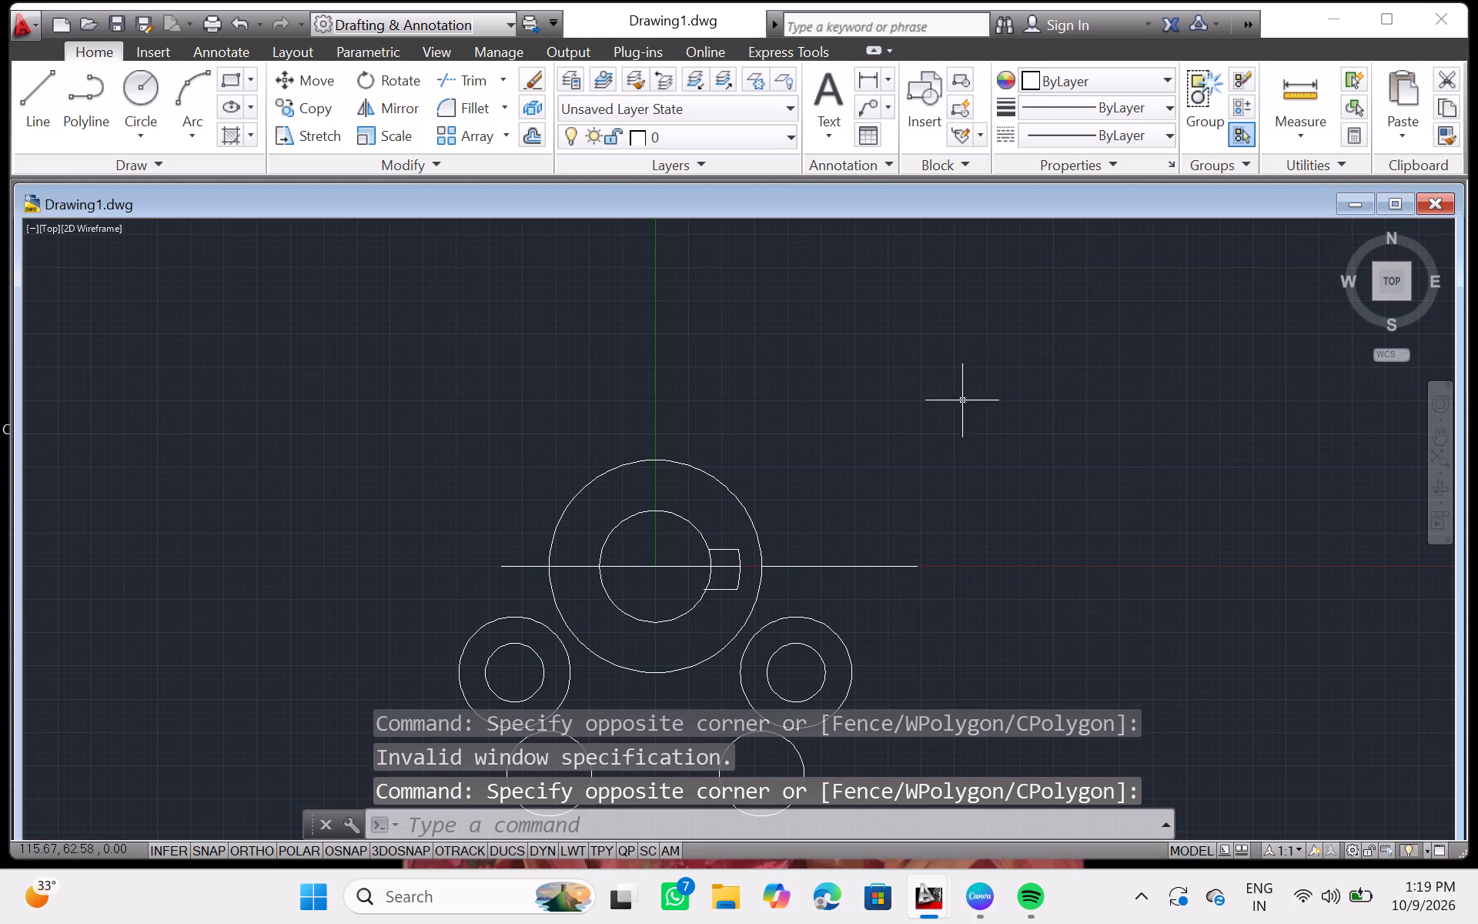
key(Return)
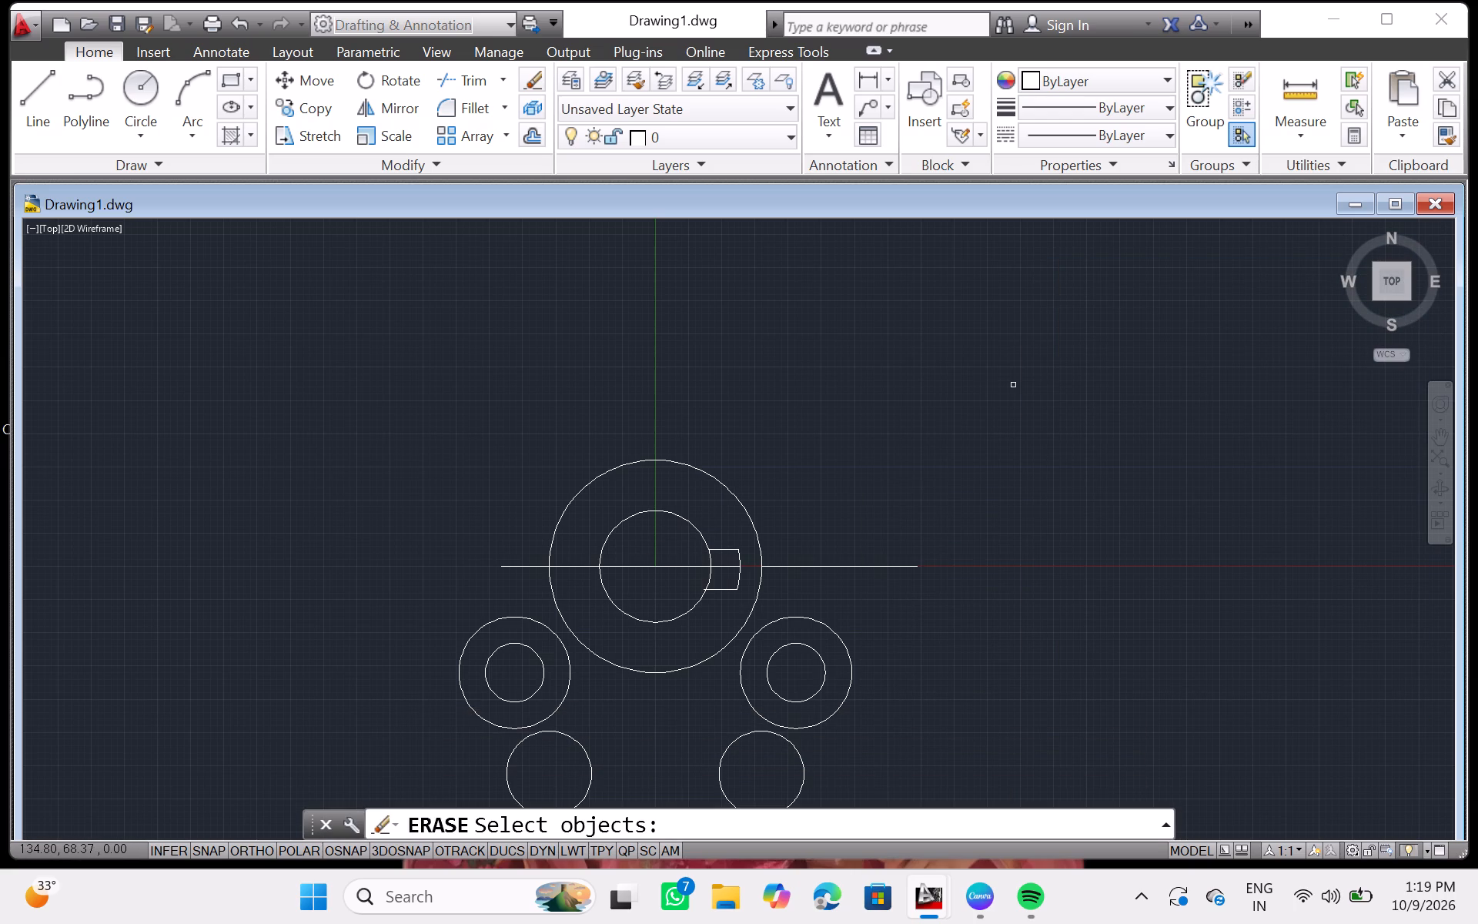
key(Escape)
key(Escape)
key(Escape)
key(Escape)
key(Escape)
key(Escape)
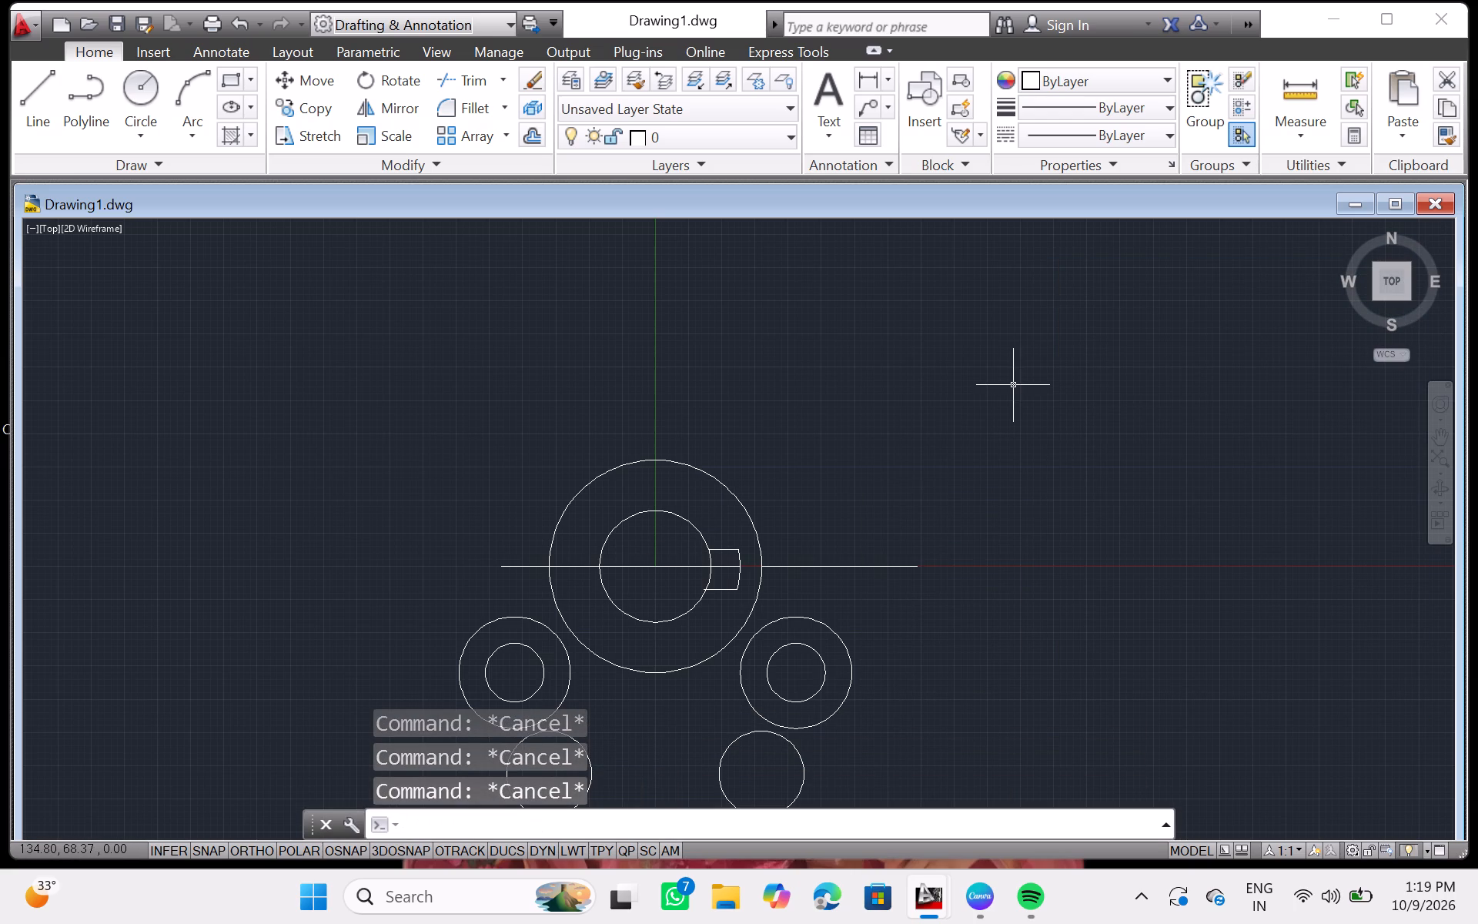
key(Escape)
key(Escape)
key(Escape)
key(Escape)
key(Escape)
Trim away the two inner-circle arc segments between the slot's upper and lower edges, opening the bore into the slot.
text(tr)
key(Return)
key(Return)
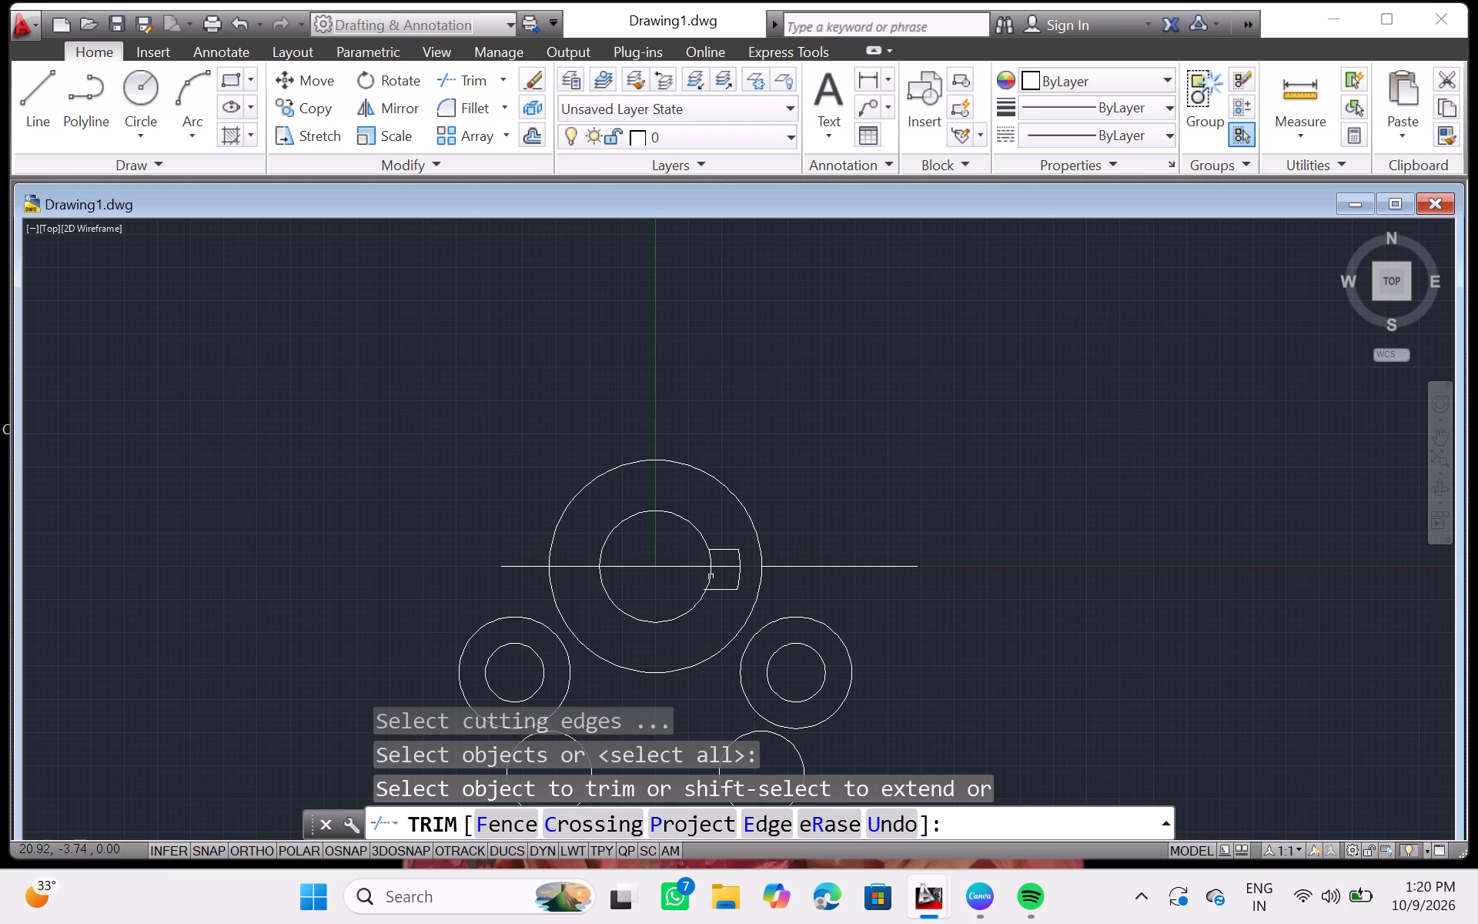
click(714, 576)
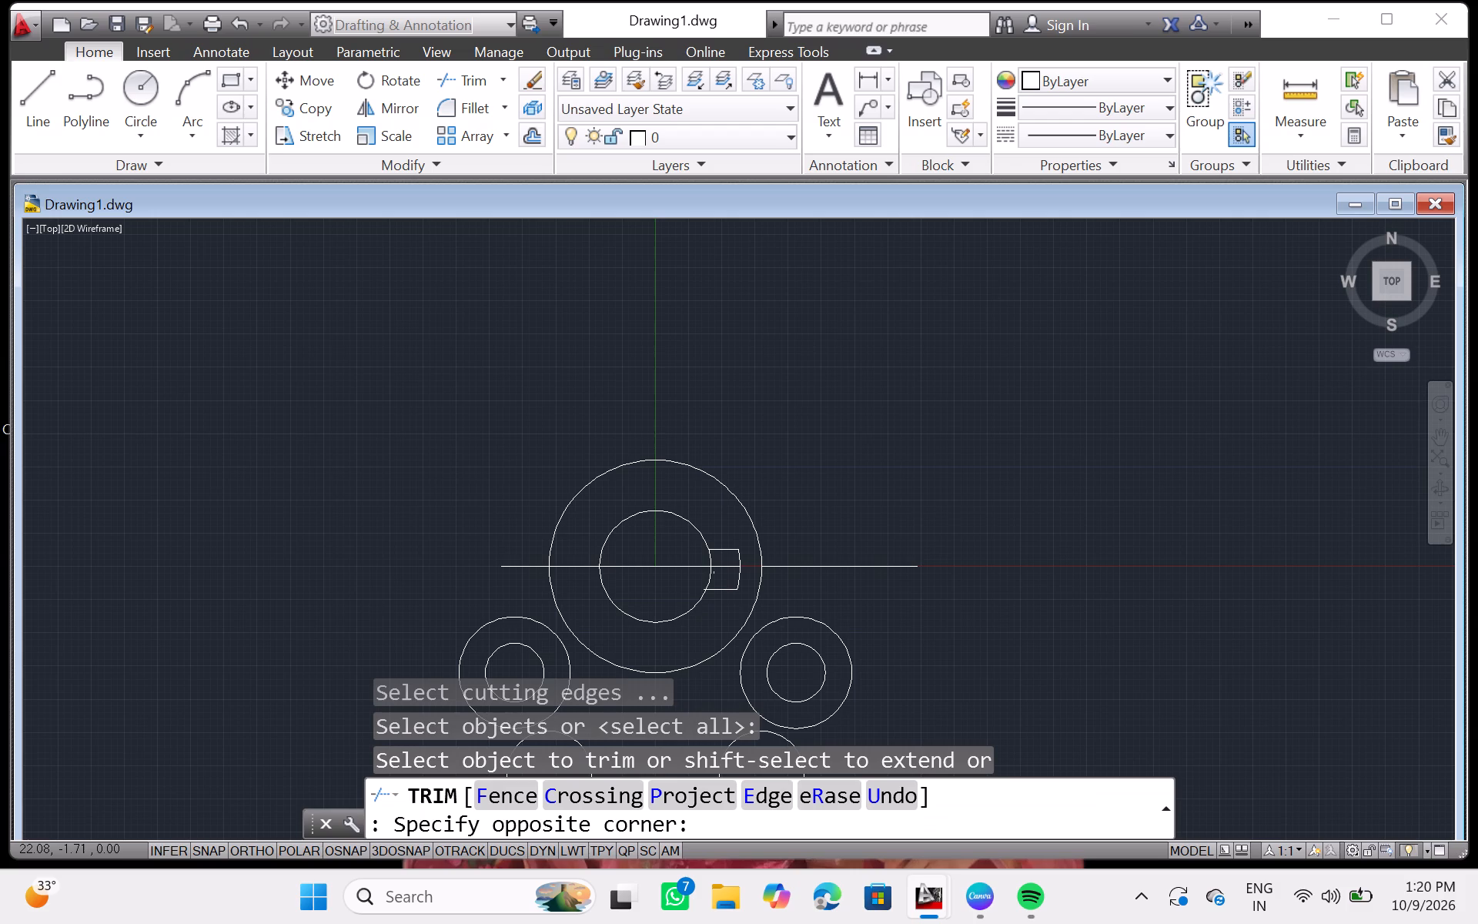
click(707, 580)
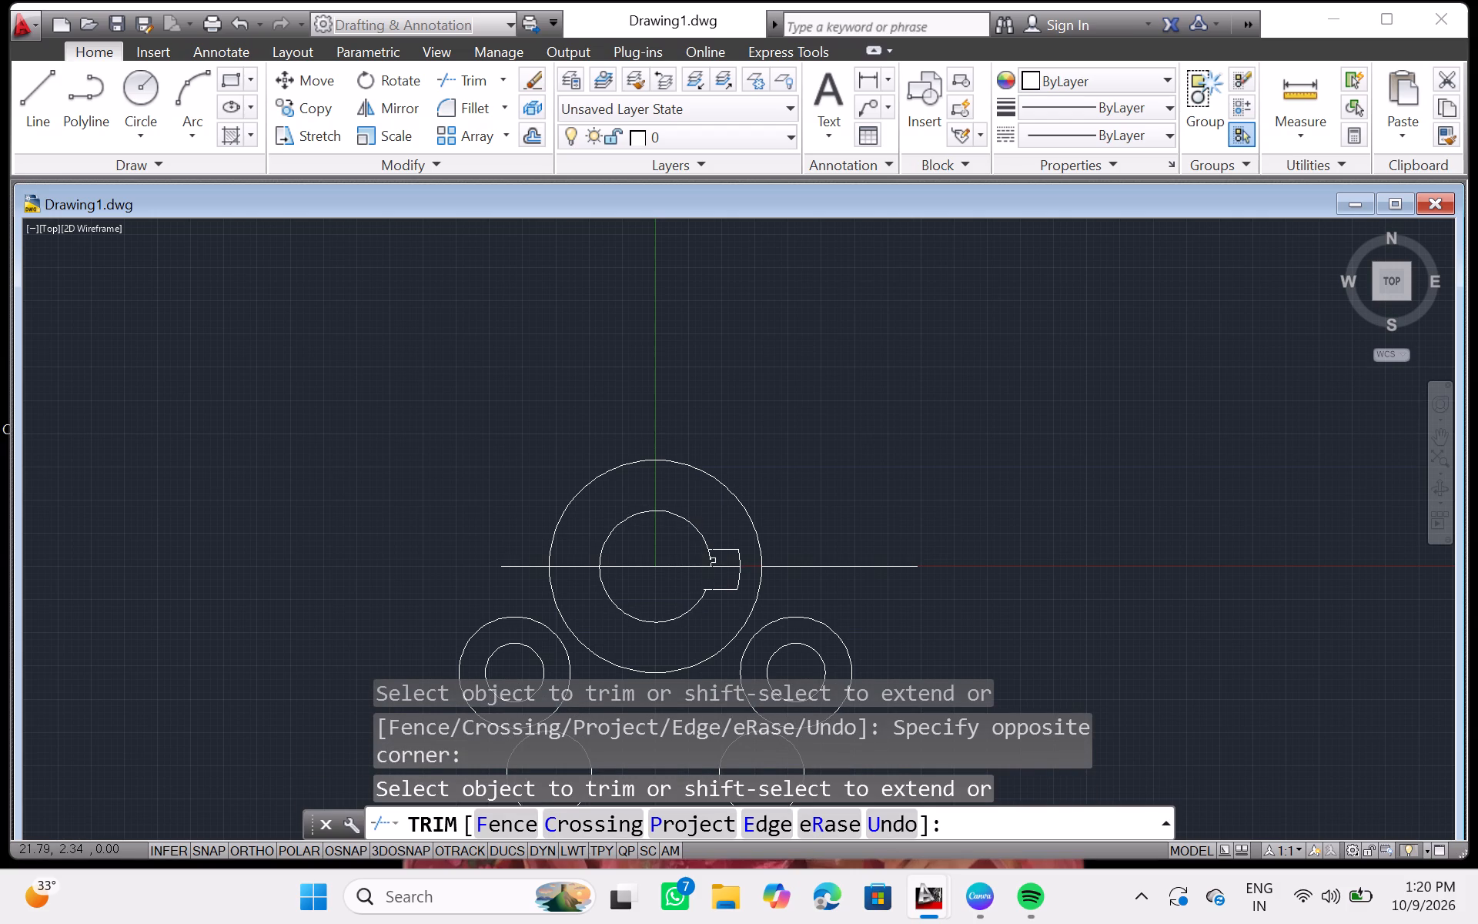
click(713, 561)
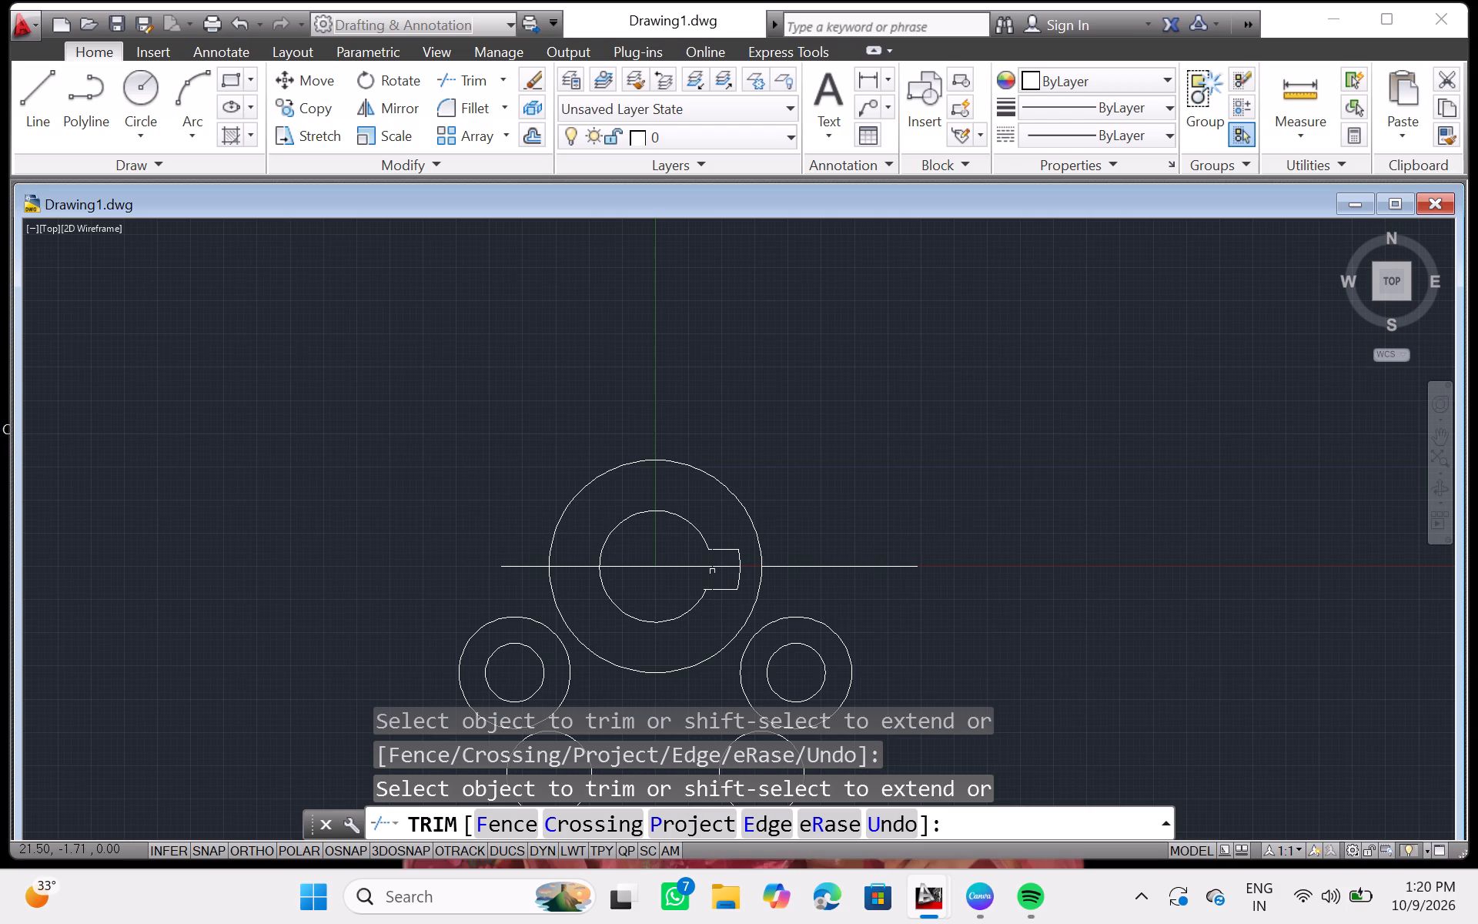
key(Escape)
key(Escape)
key(Escape)
key(Escape)
key(Escape)
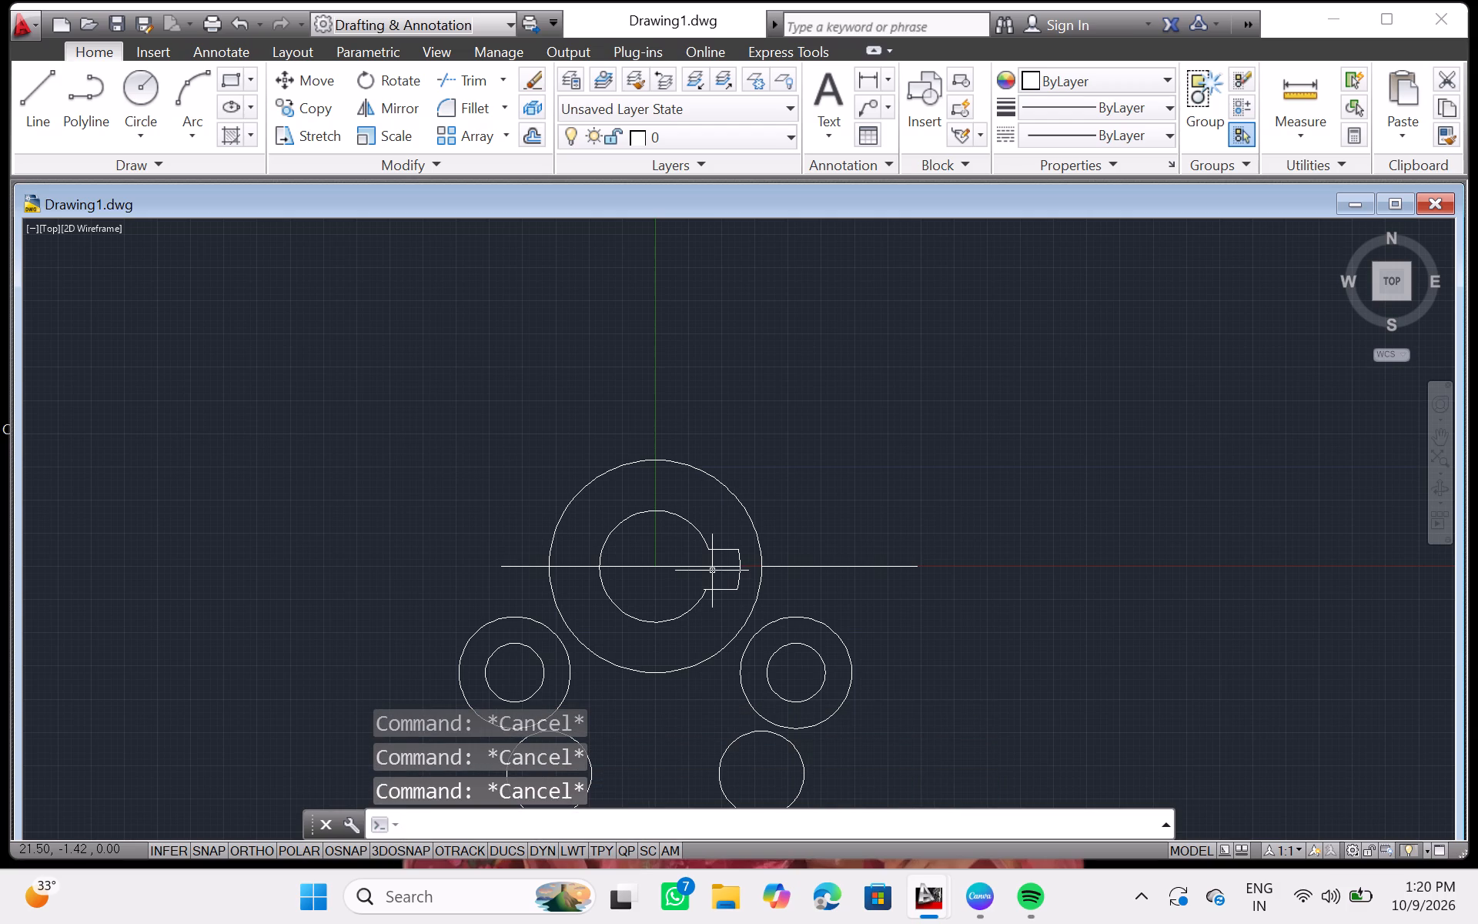
key(Escape)
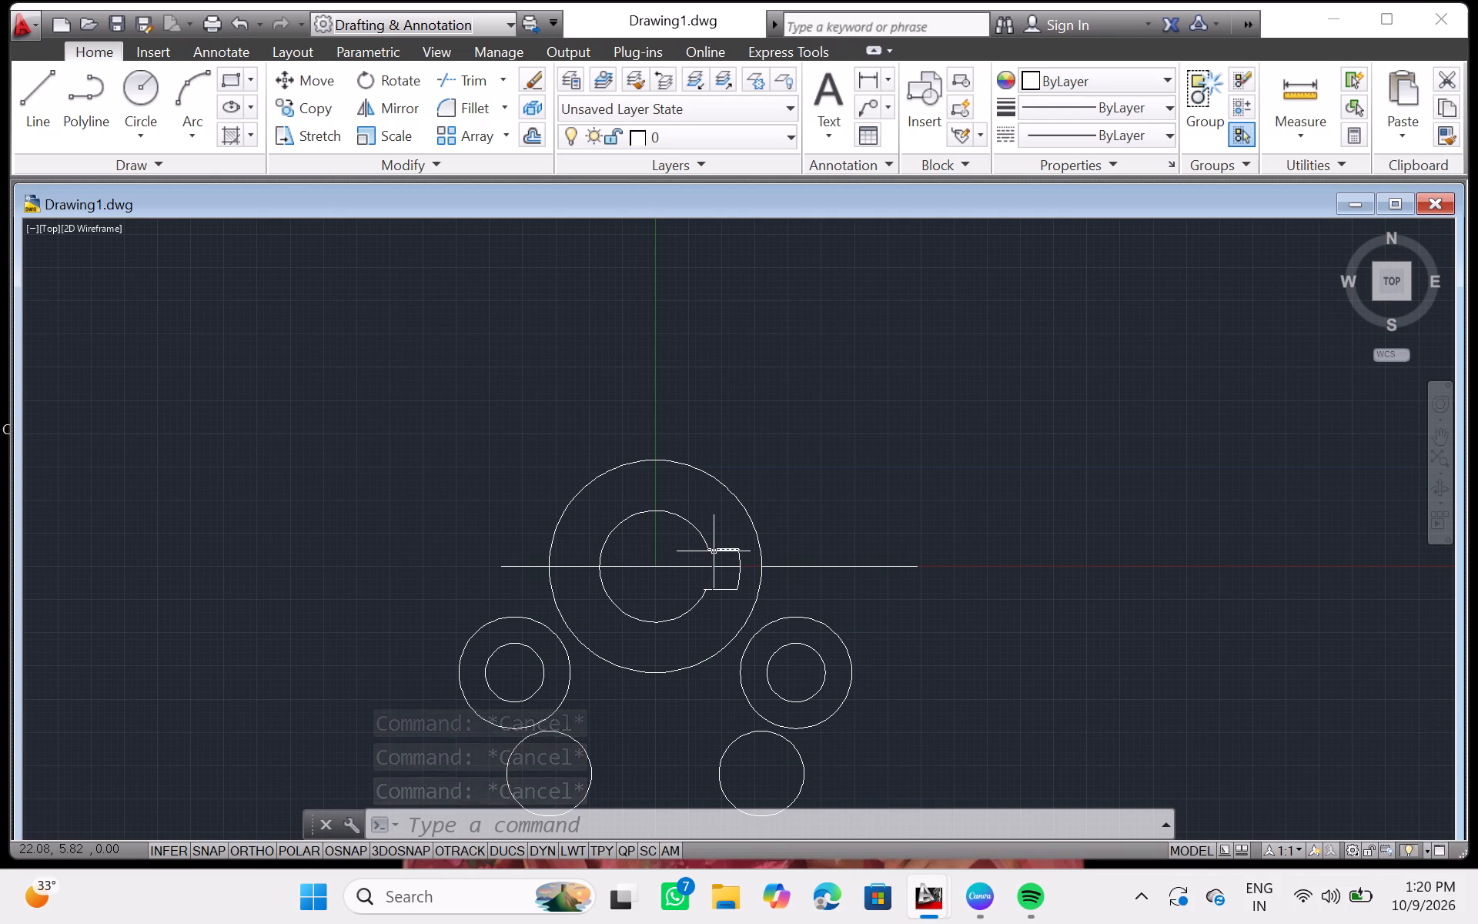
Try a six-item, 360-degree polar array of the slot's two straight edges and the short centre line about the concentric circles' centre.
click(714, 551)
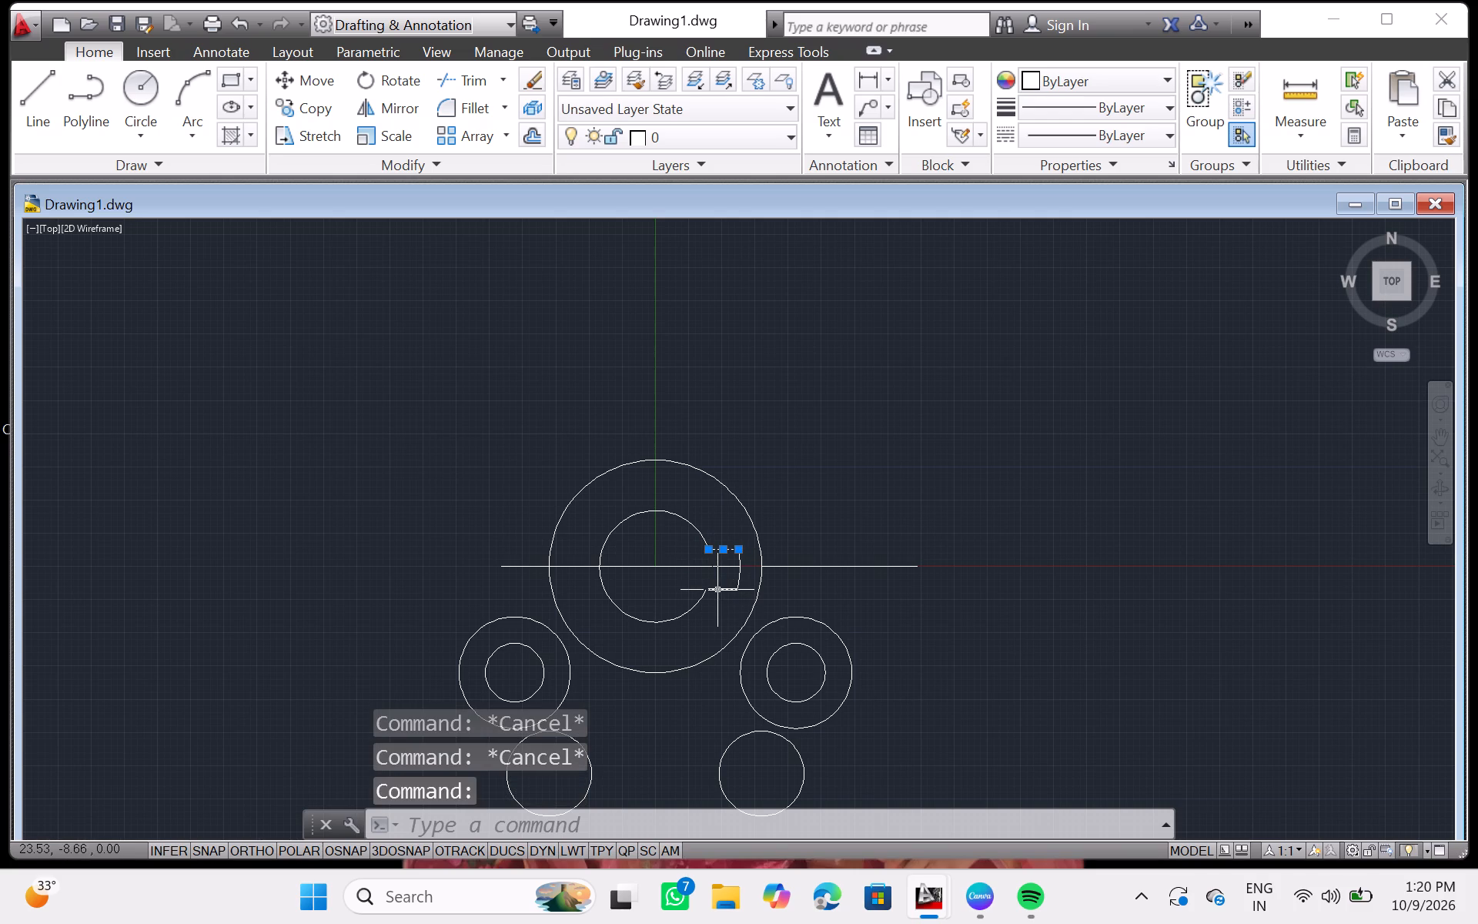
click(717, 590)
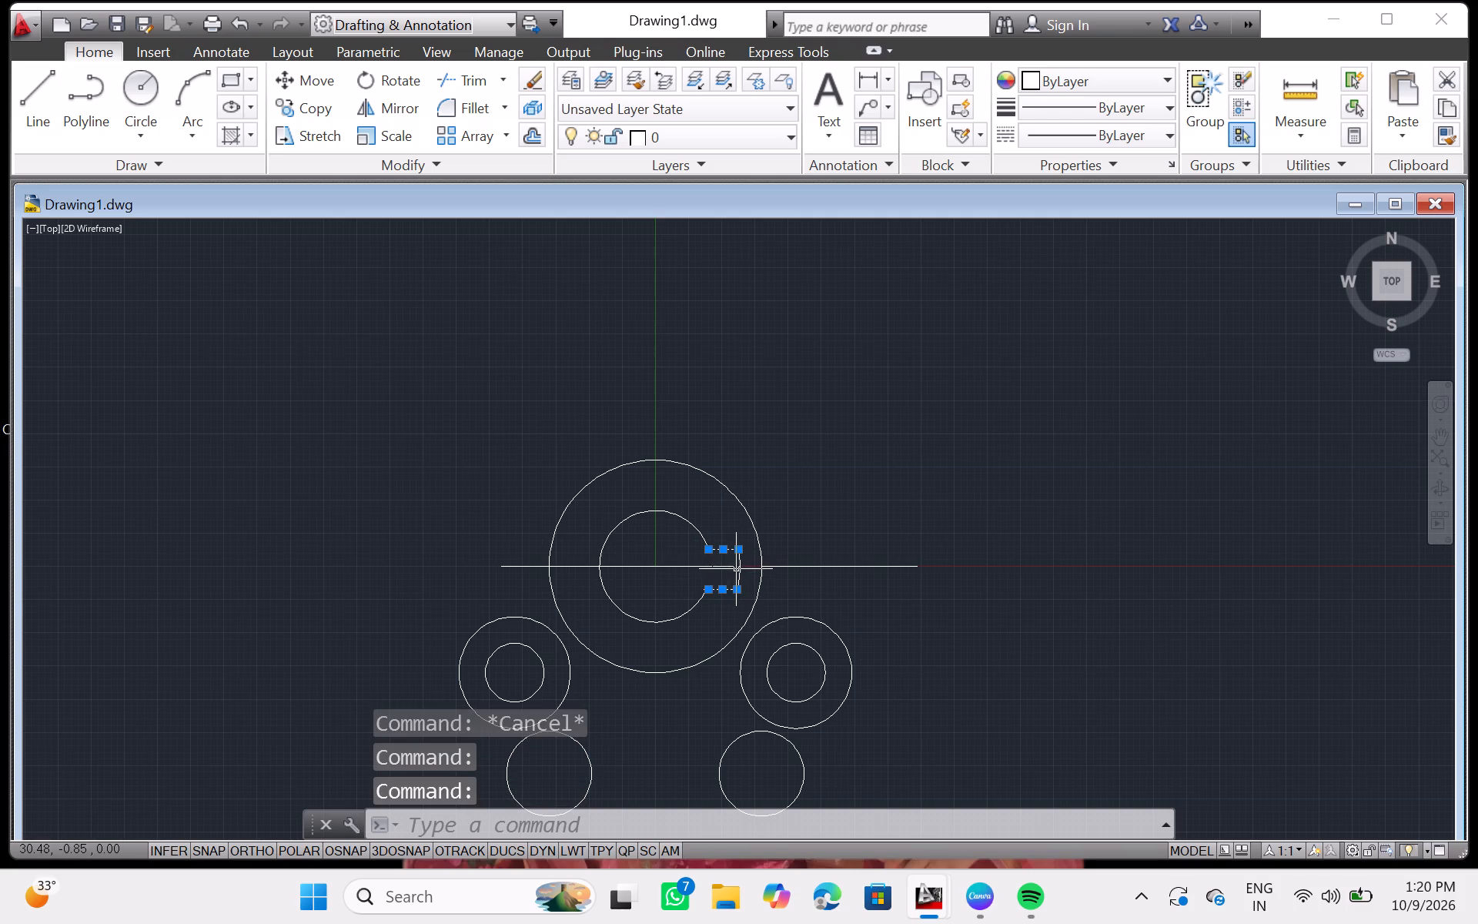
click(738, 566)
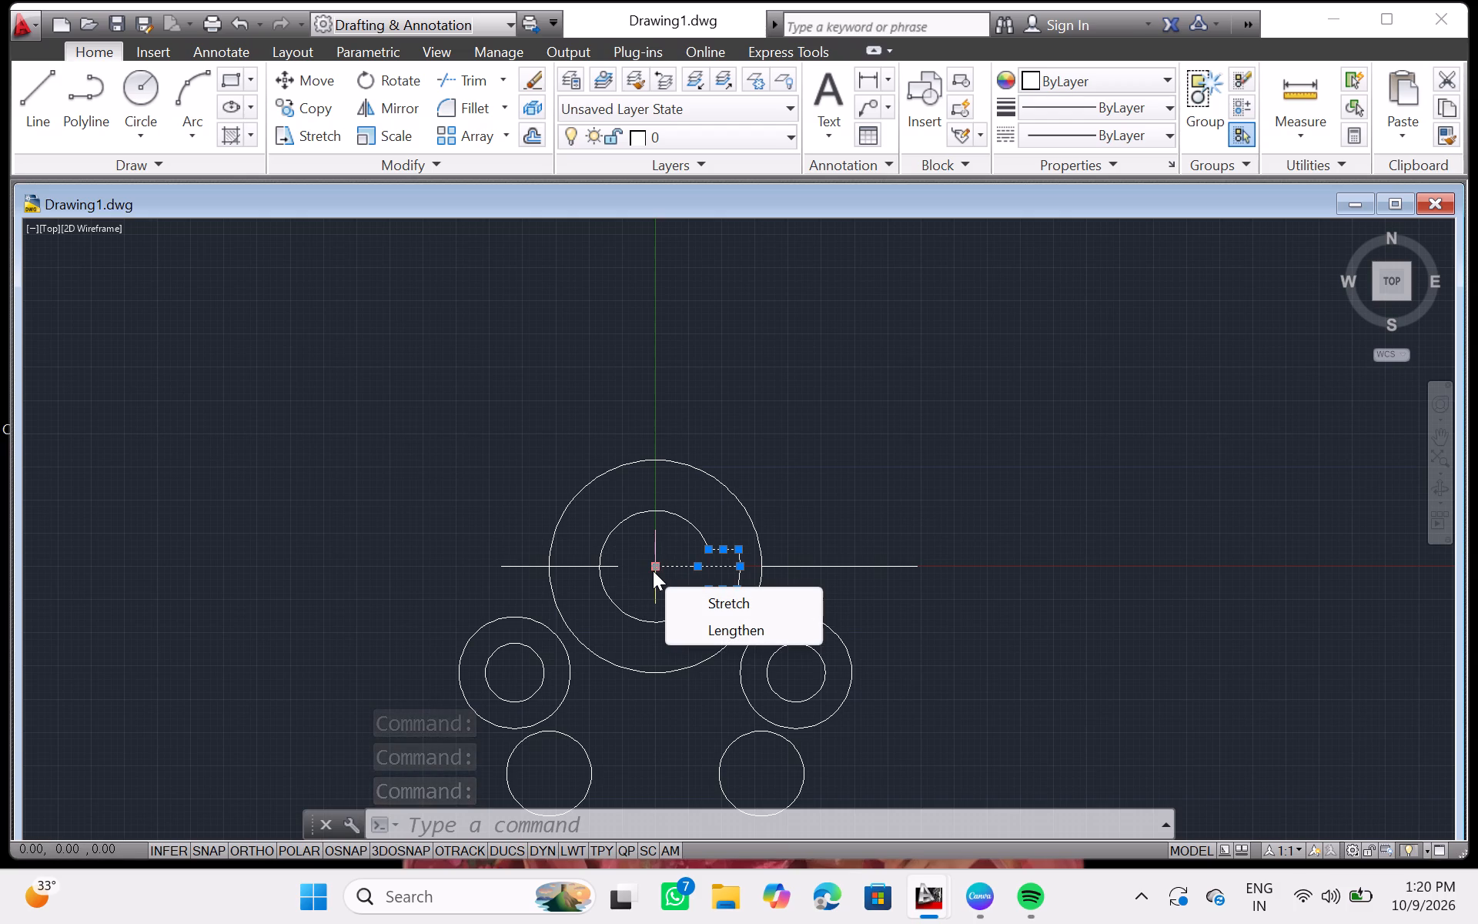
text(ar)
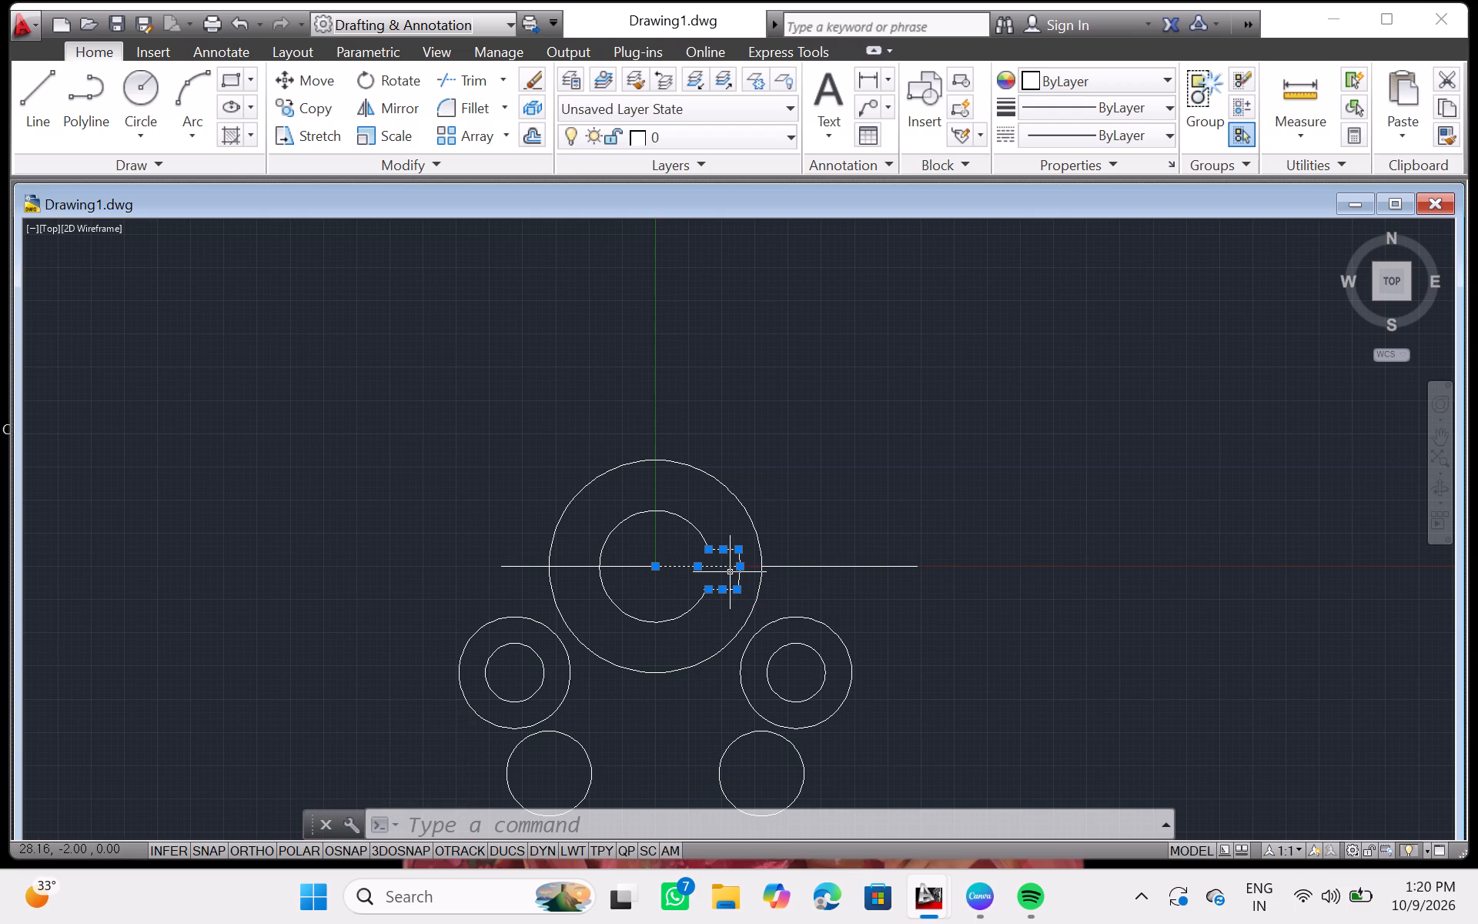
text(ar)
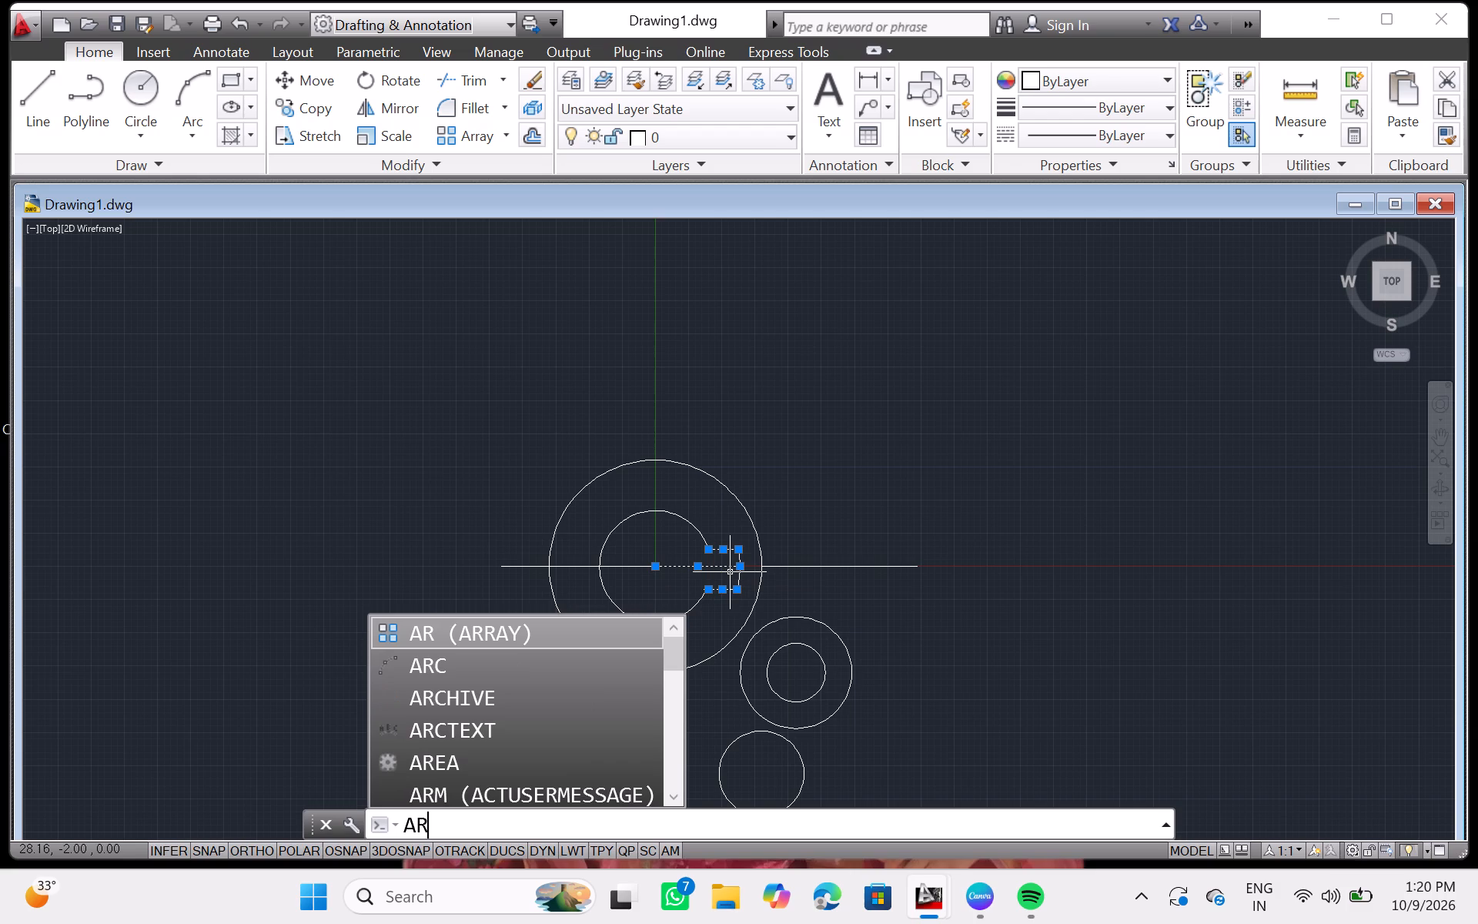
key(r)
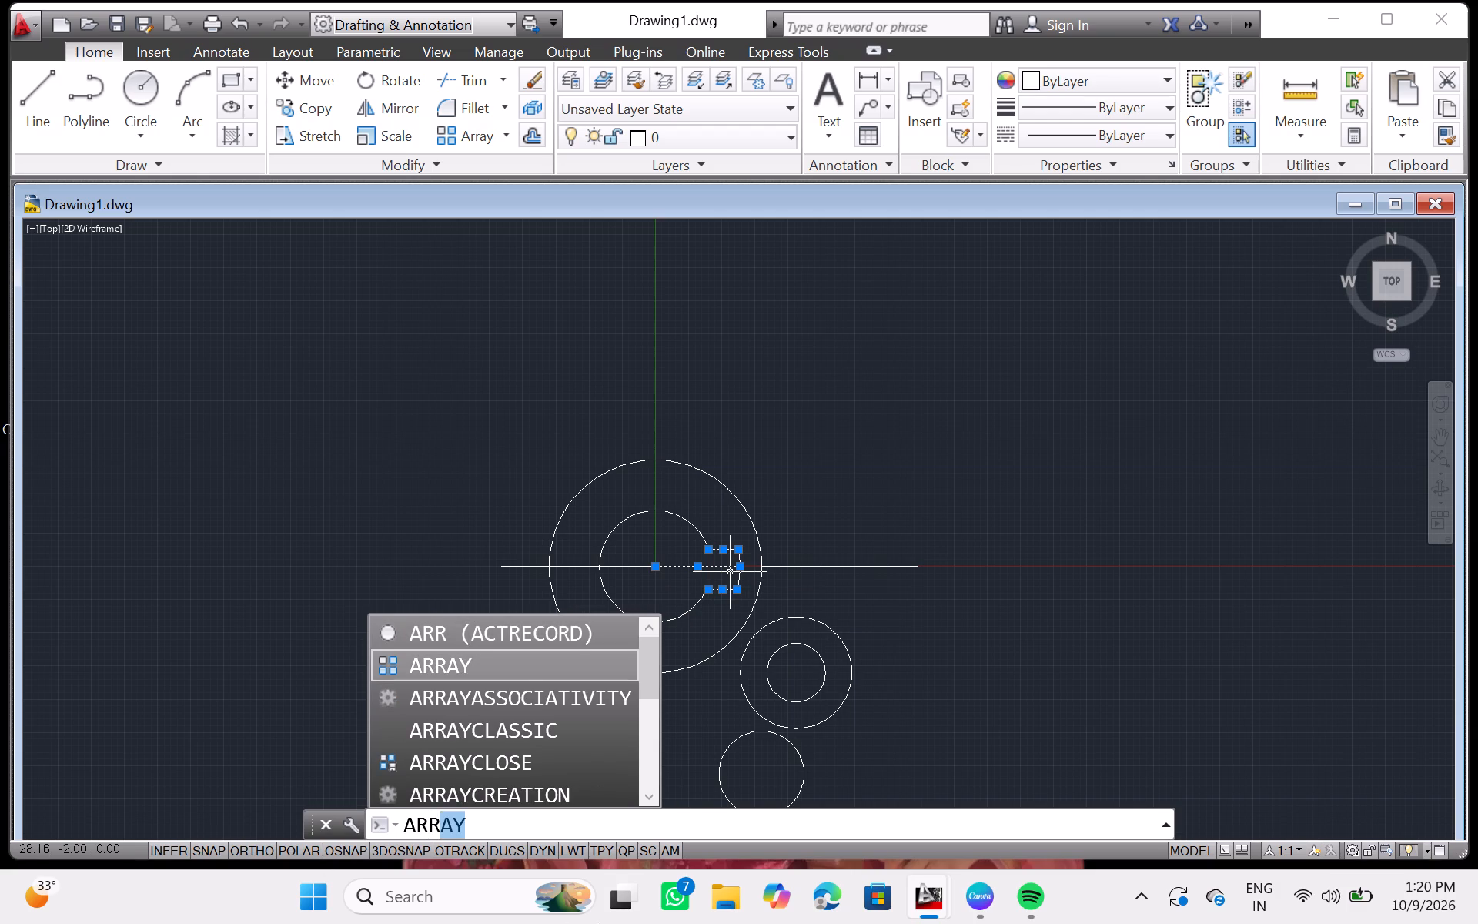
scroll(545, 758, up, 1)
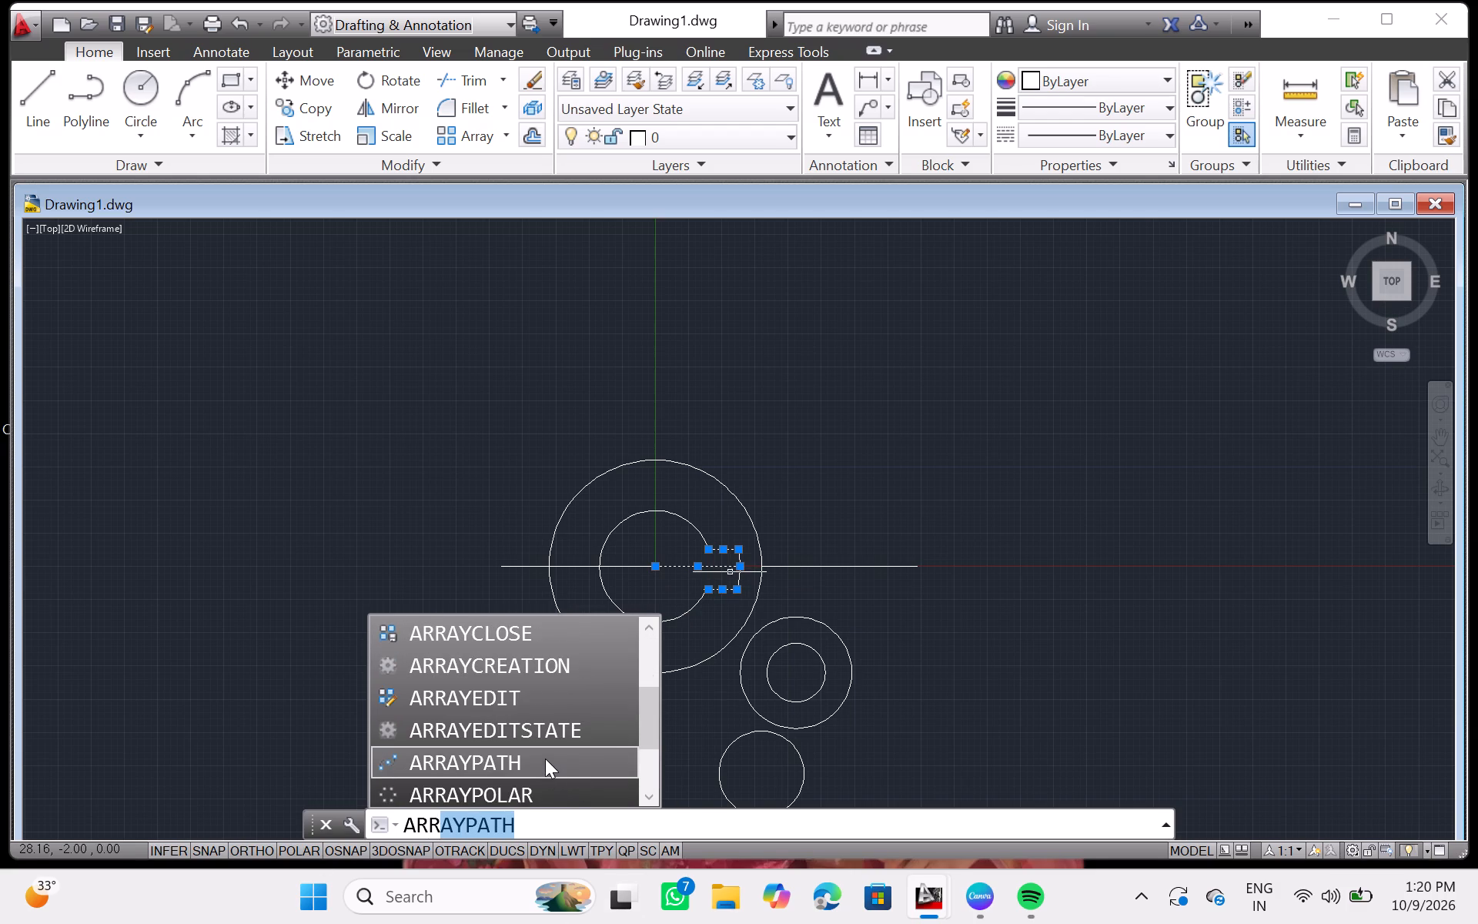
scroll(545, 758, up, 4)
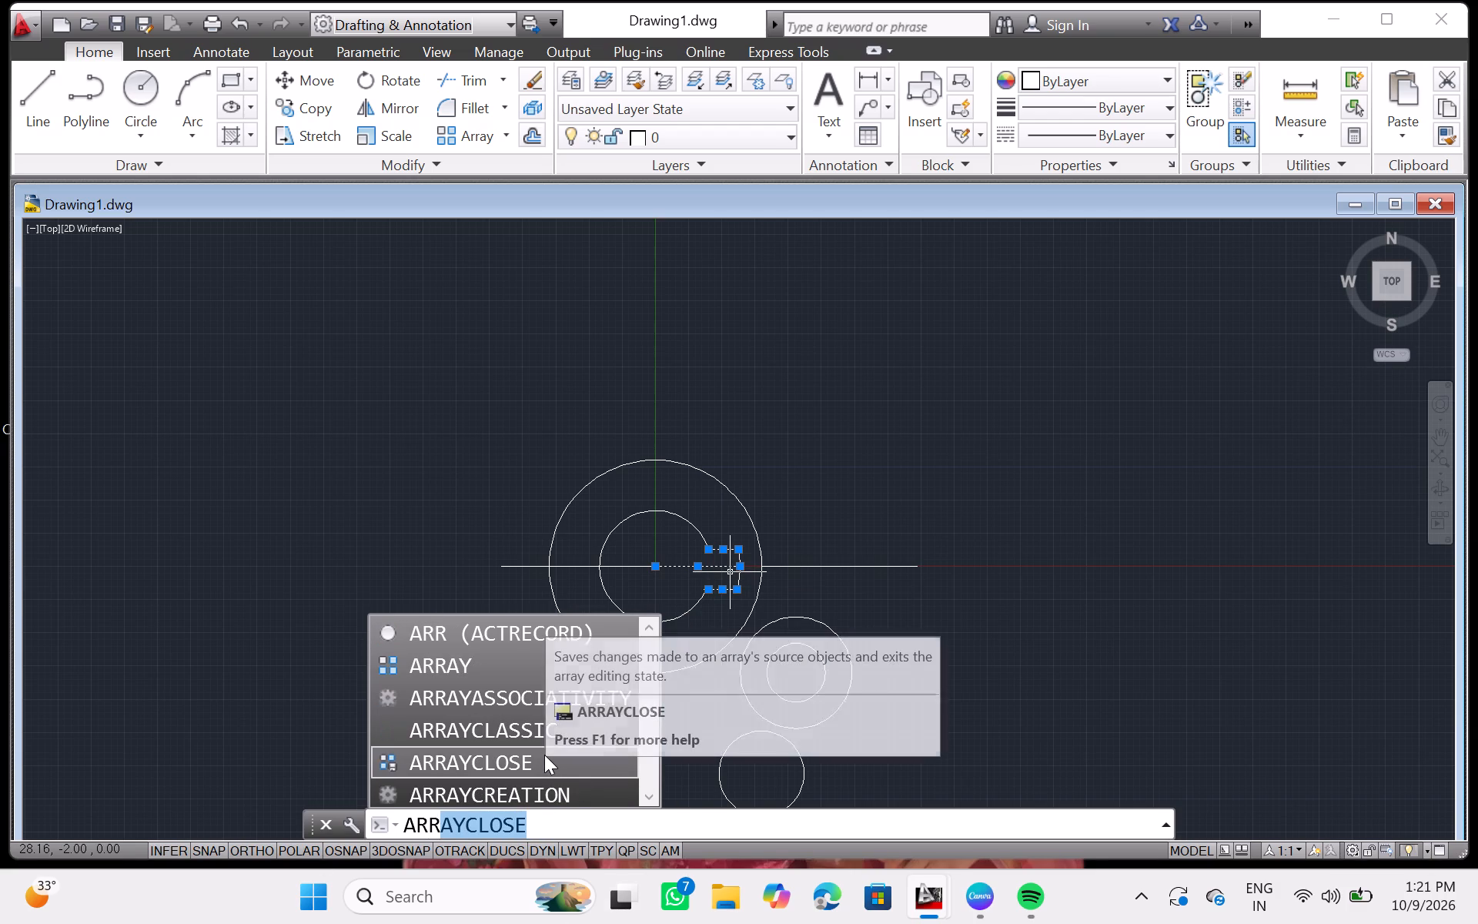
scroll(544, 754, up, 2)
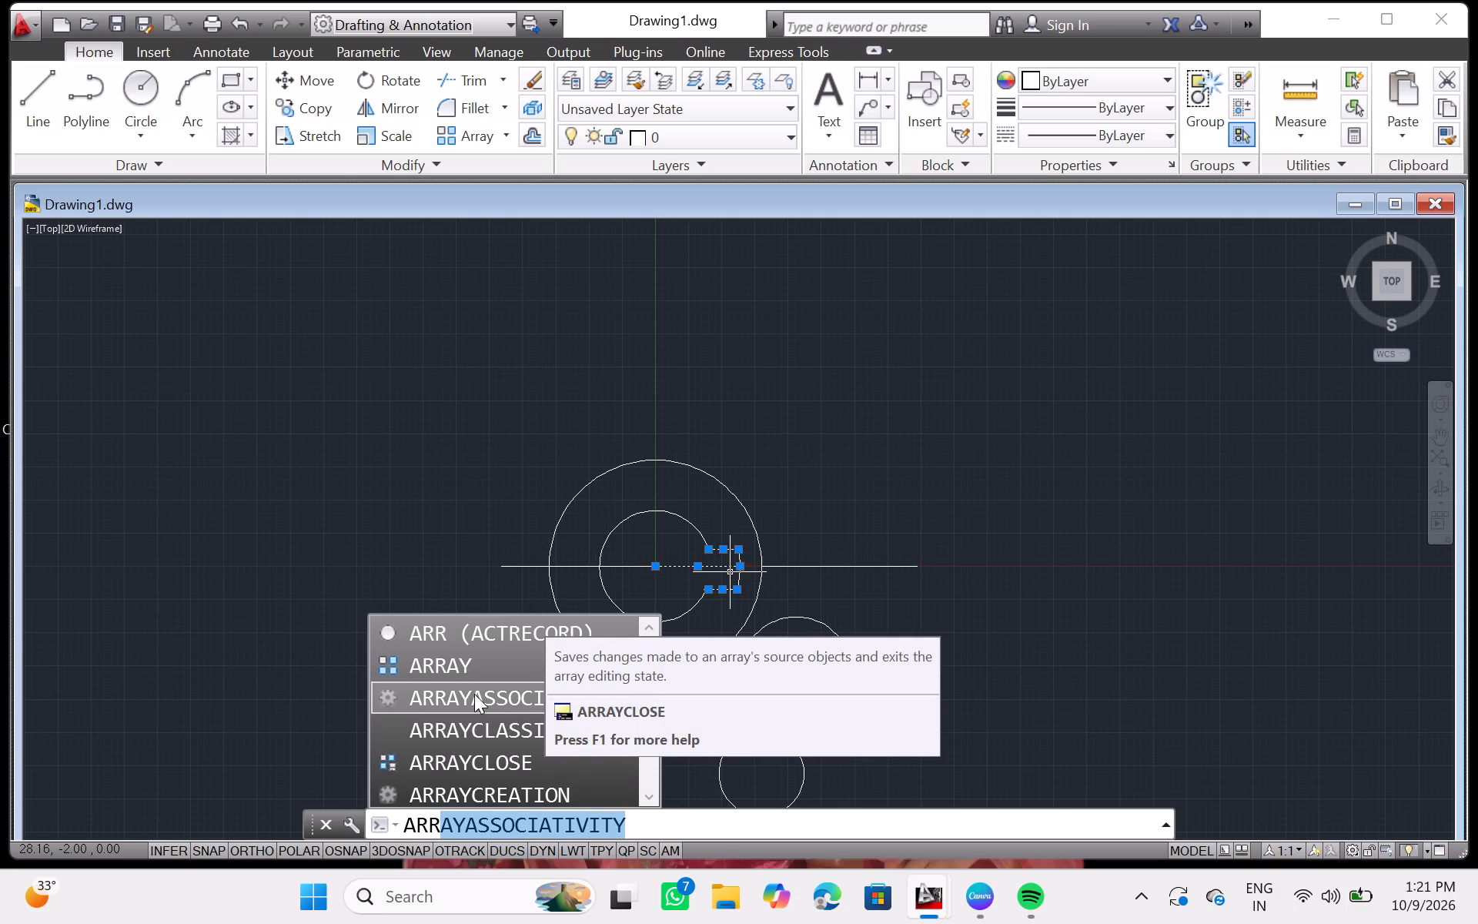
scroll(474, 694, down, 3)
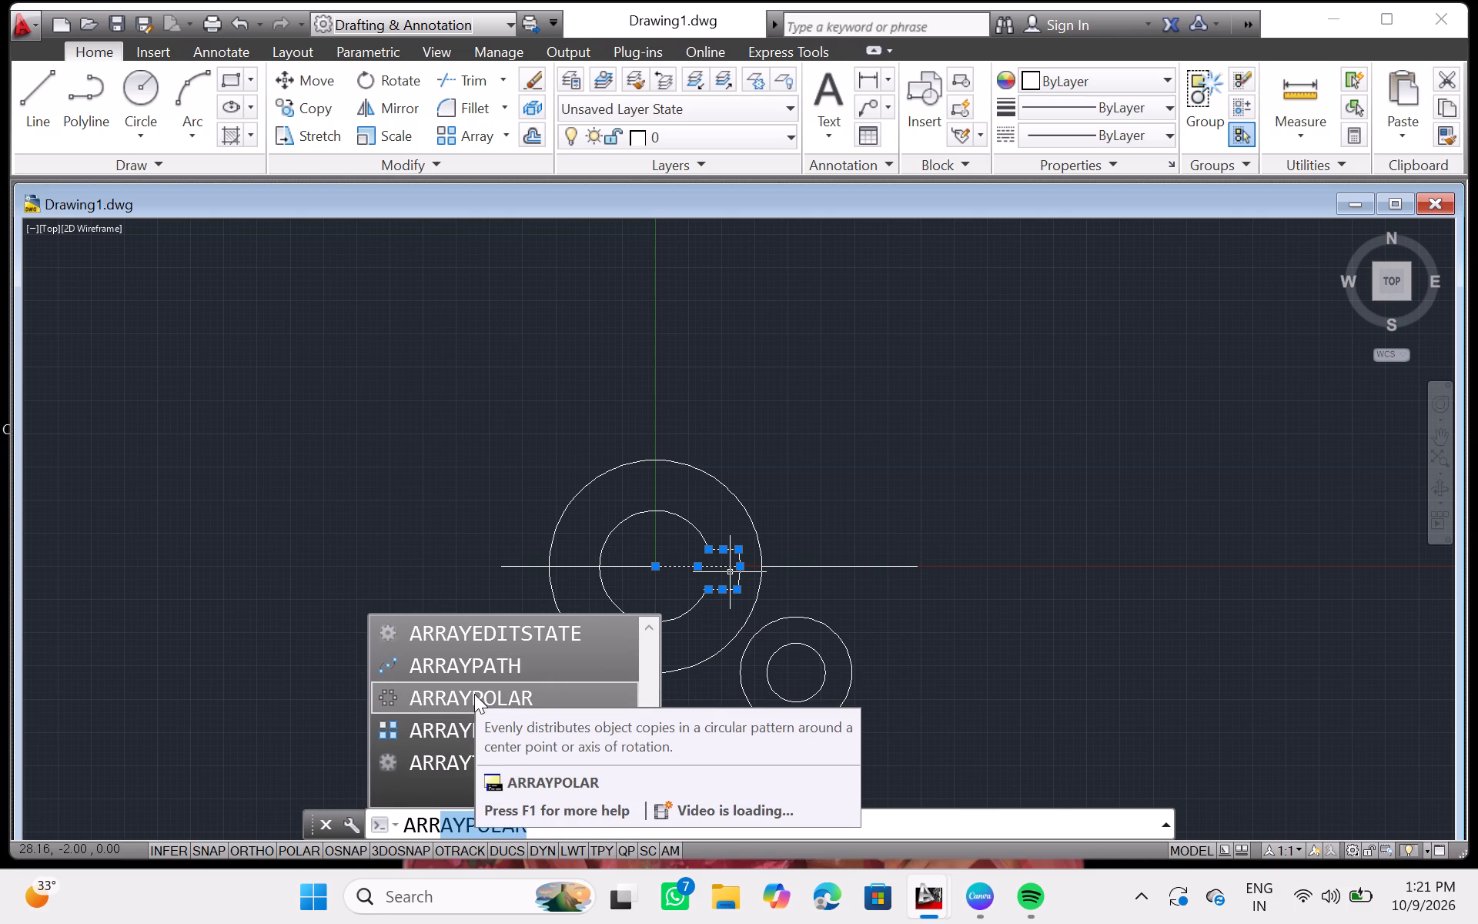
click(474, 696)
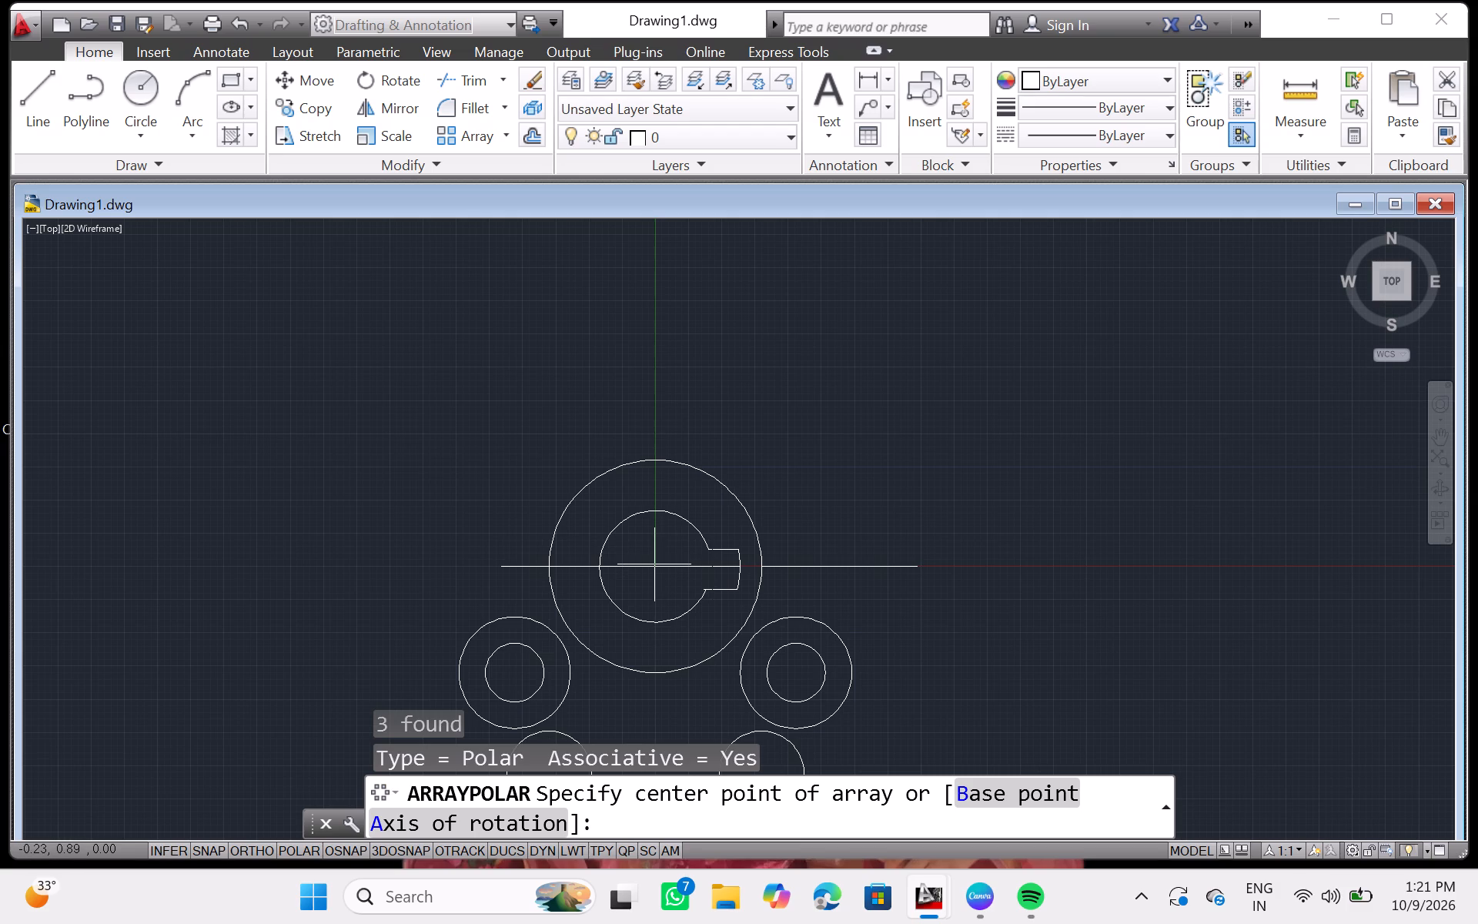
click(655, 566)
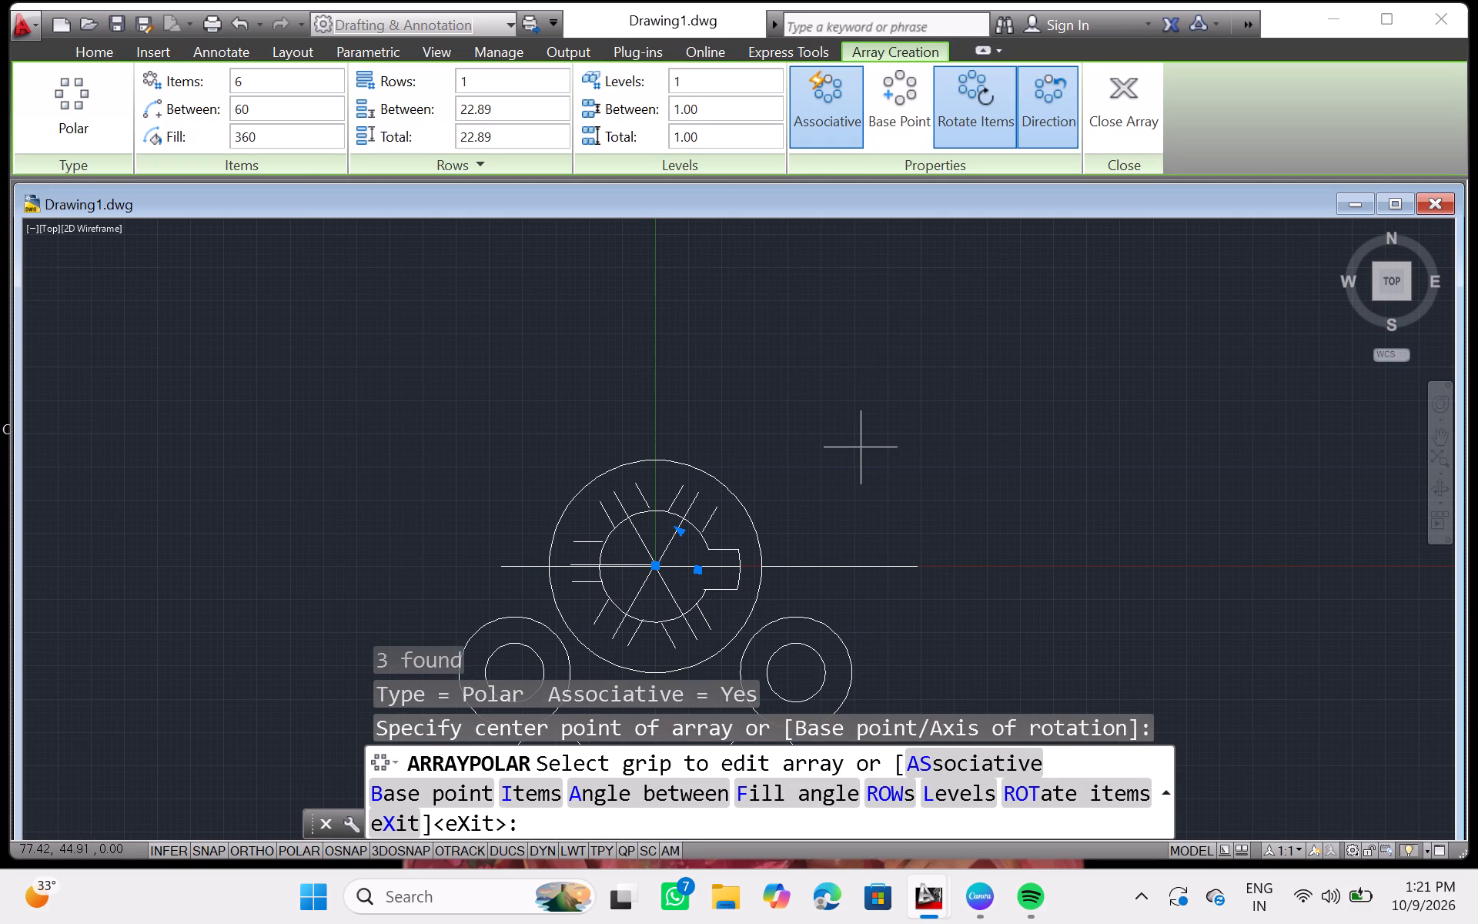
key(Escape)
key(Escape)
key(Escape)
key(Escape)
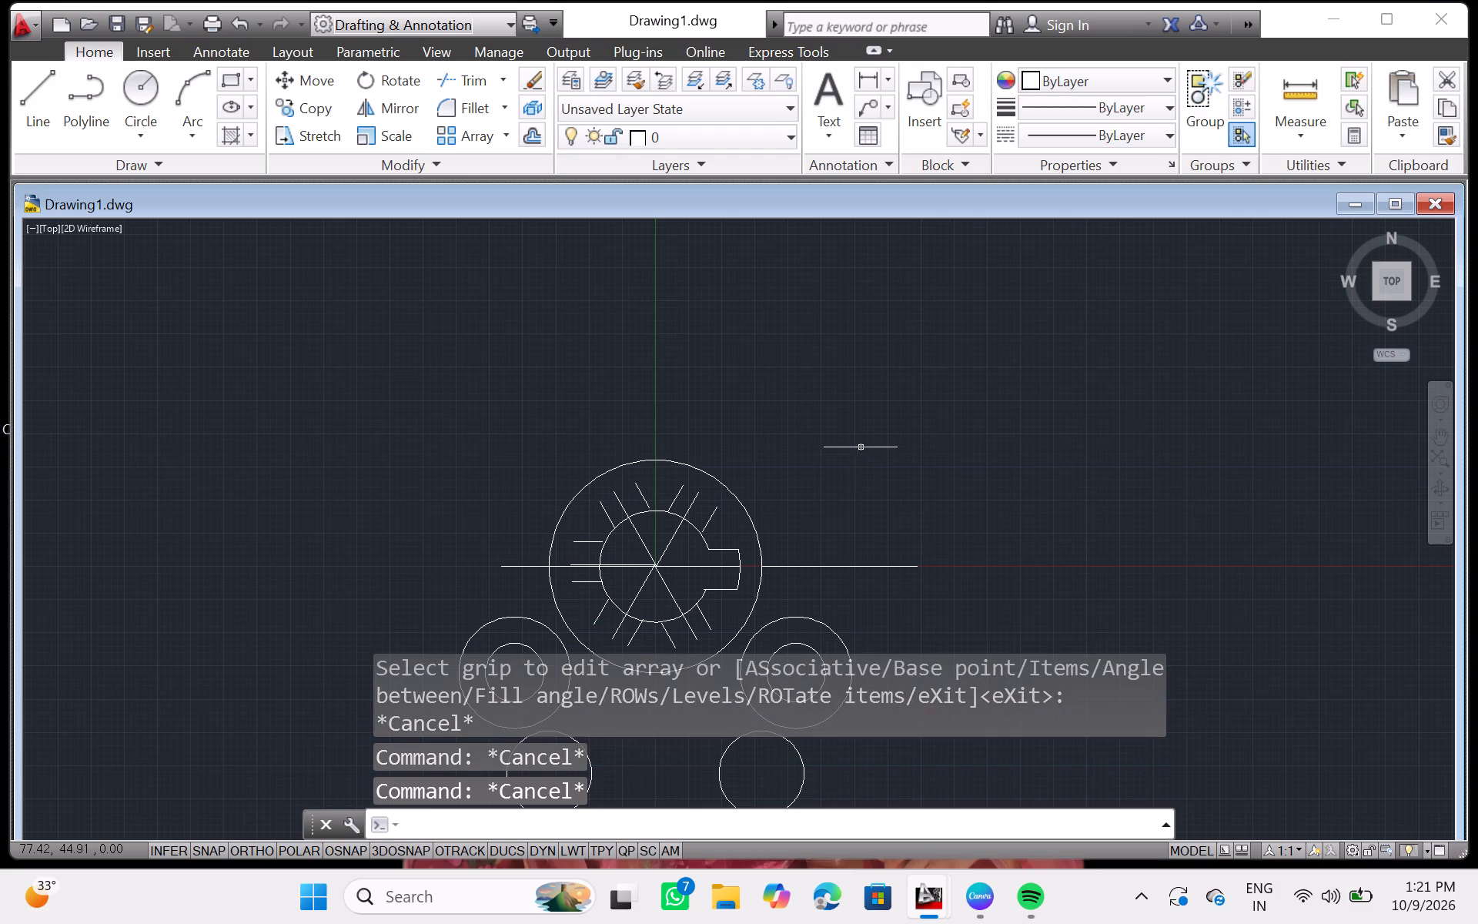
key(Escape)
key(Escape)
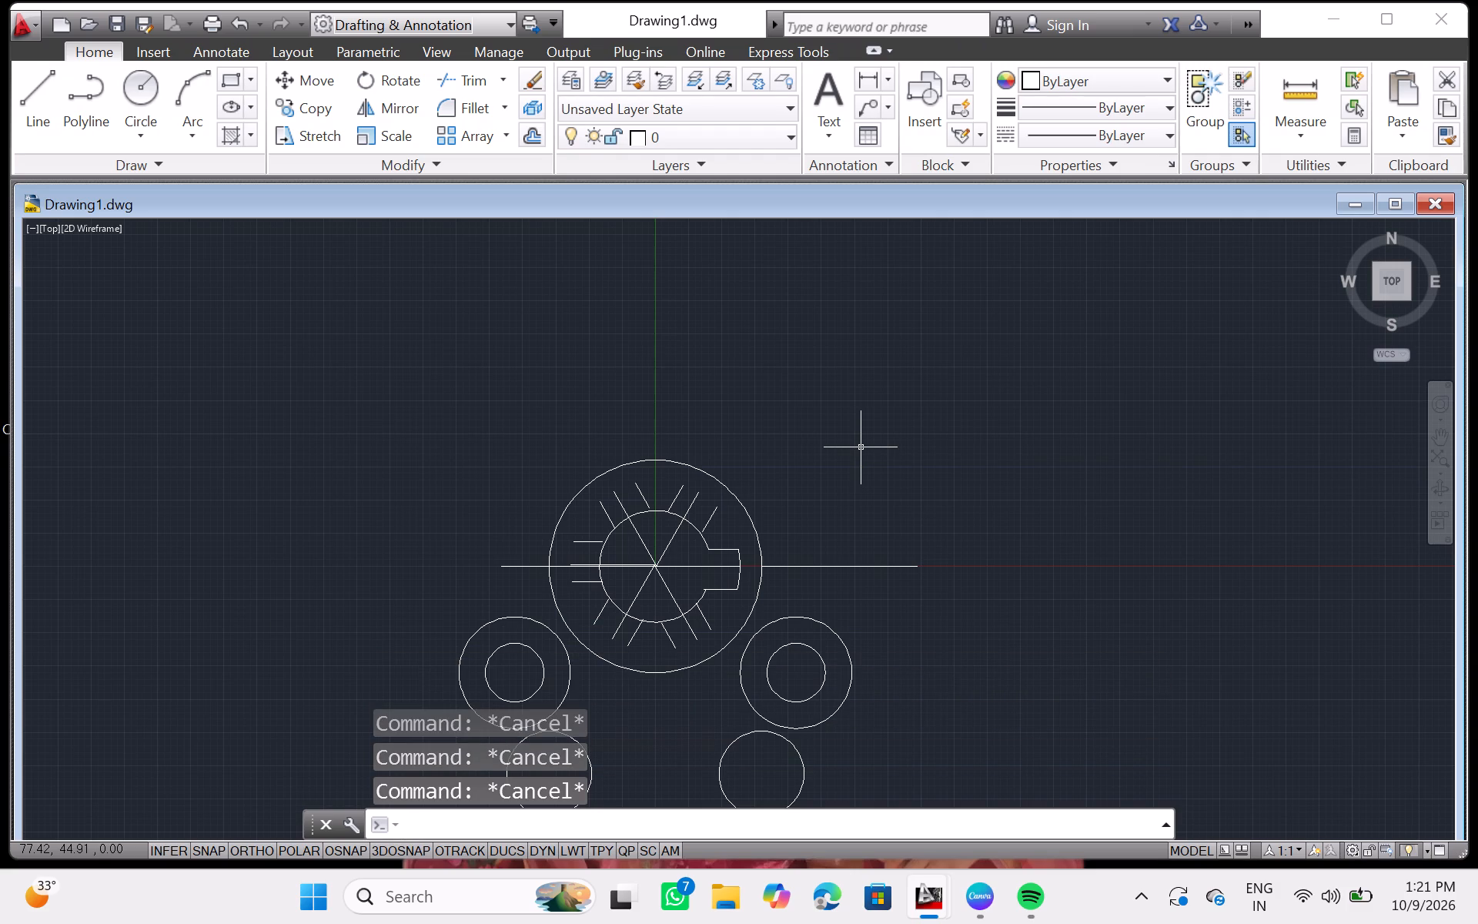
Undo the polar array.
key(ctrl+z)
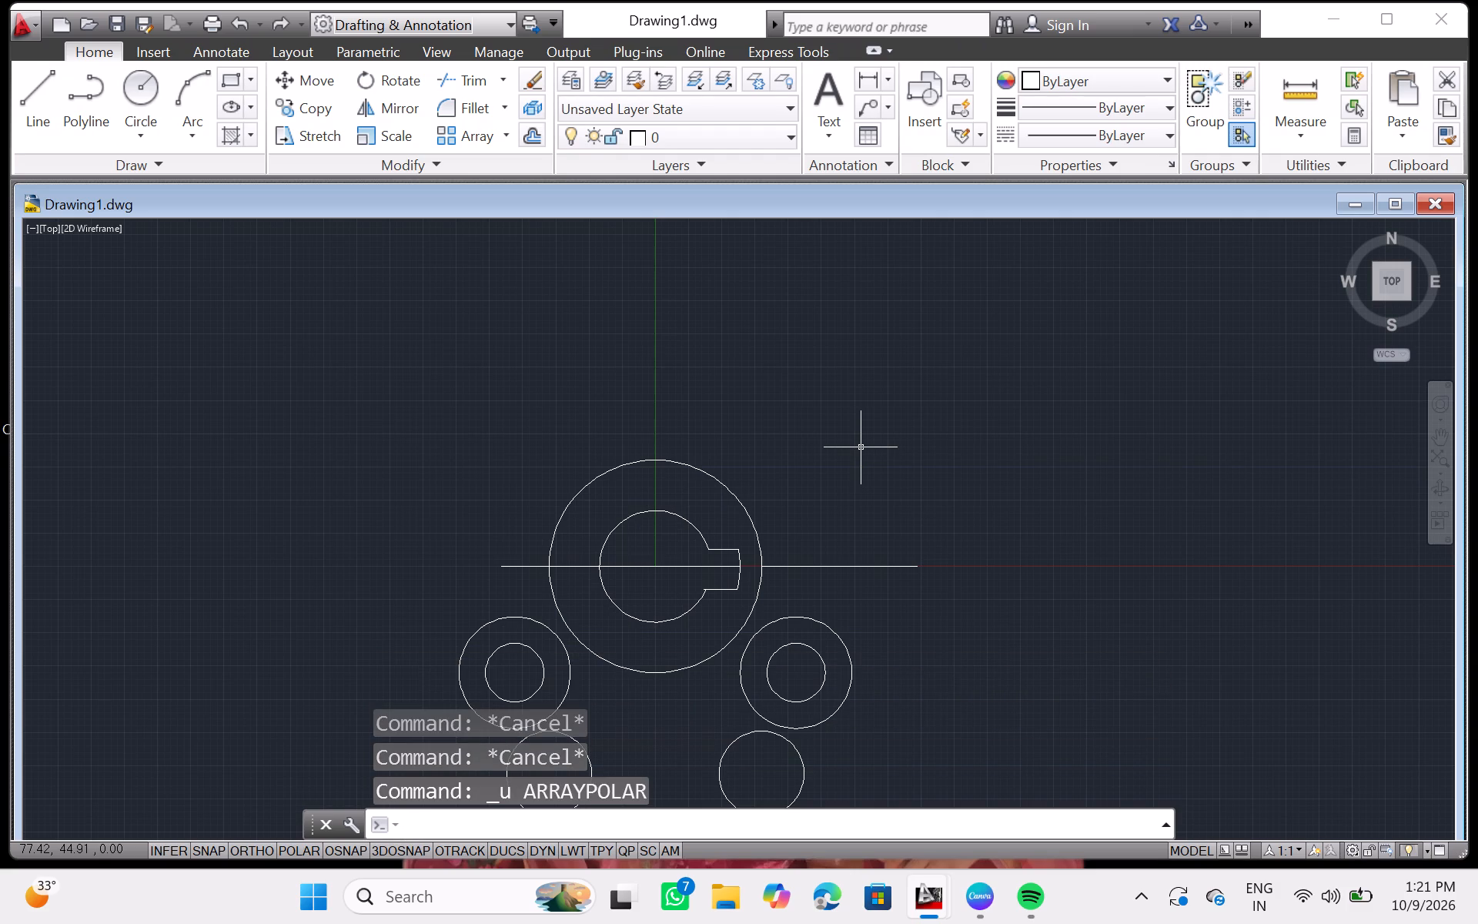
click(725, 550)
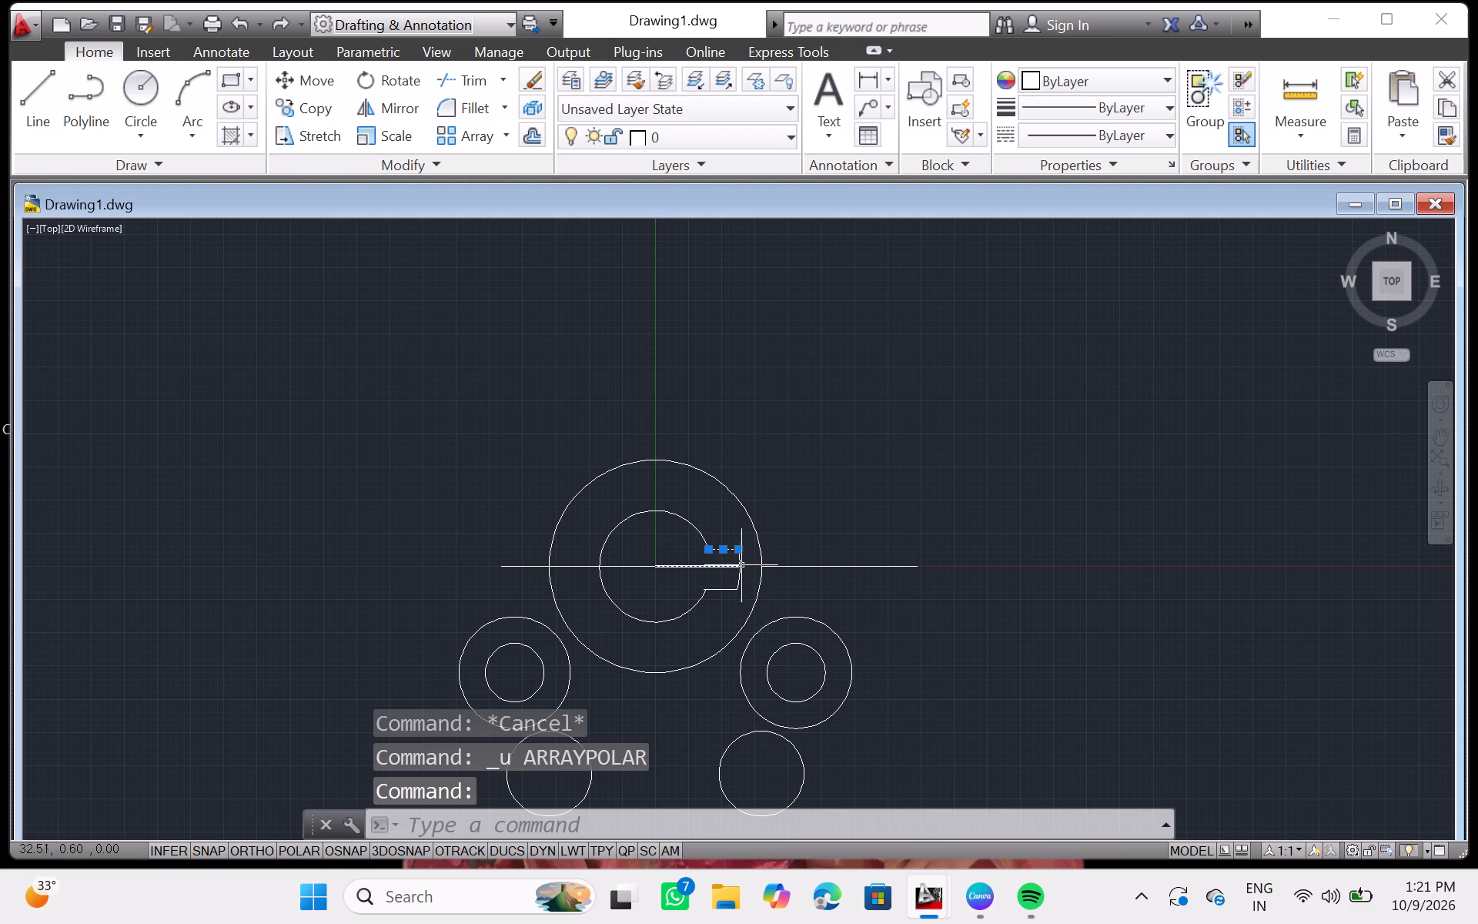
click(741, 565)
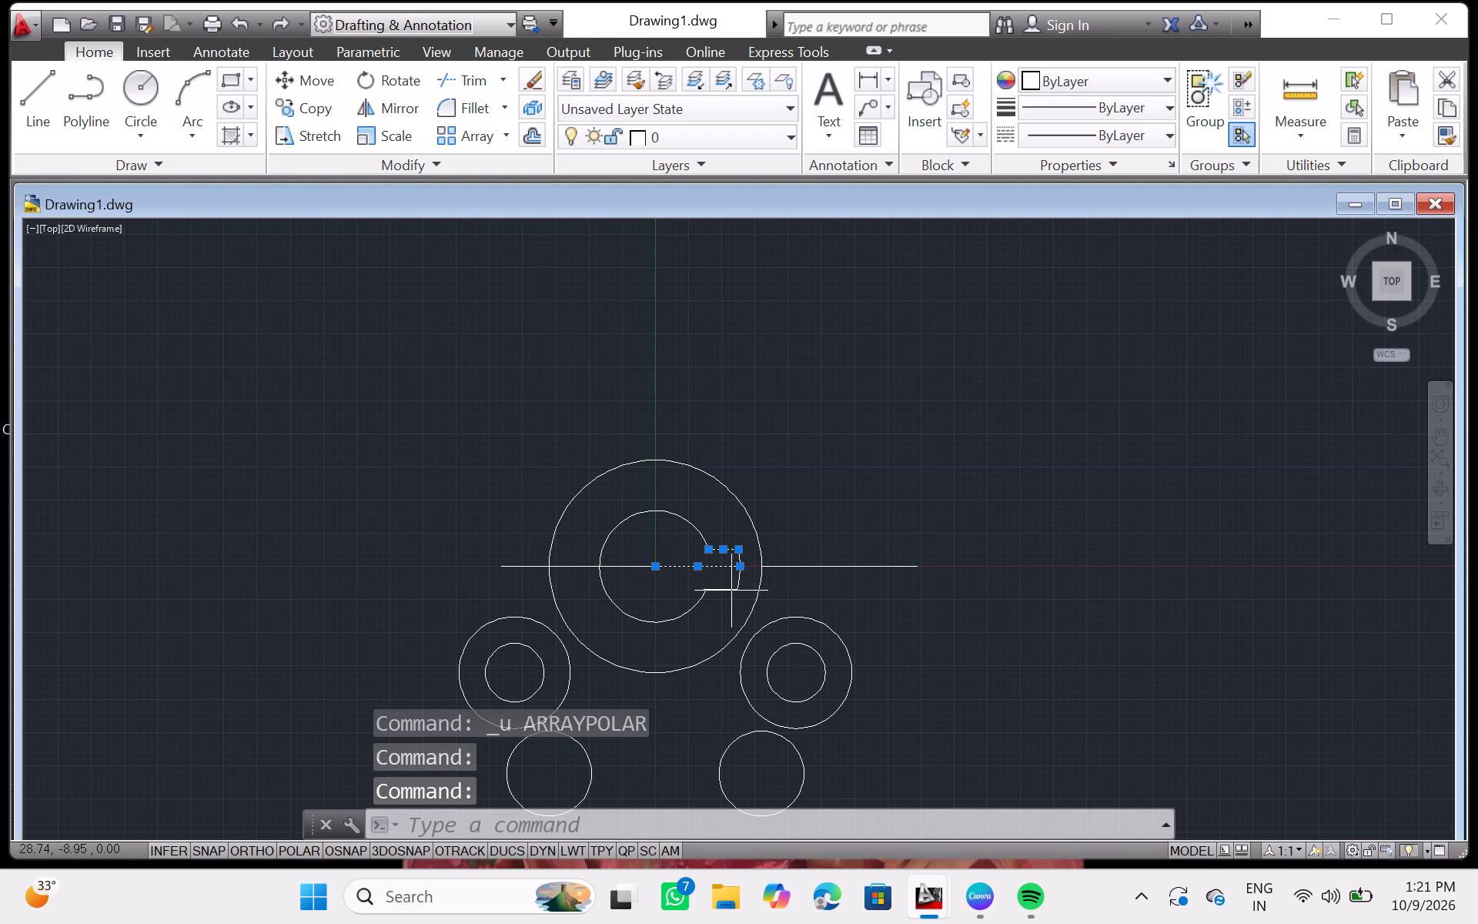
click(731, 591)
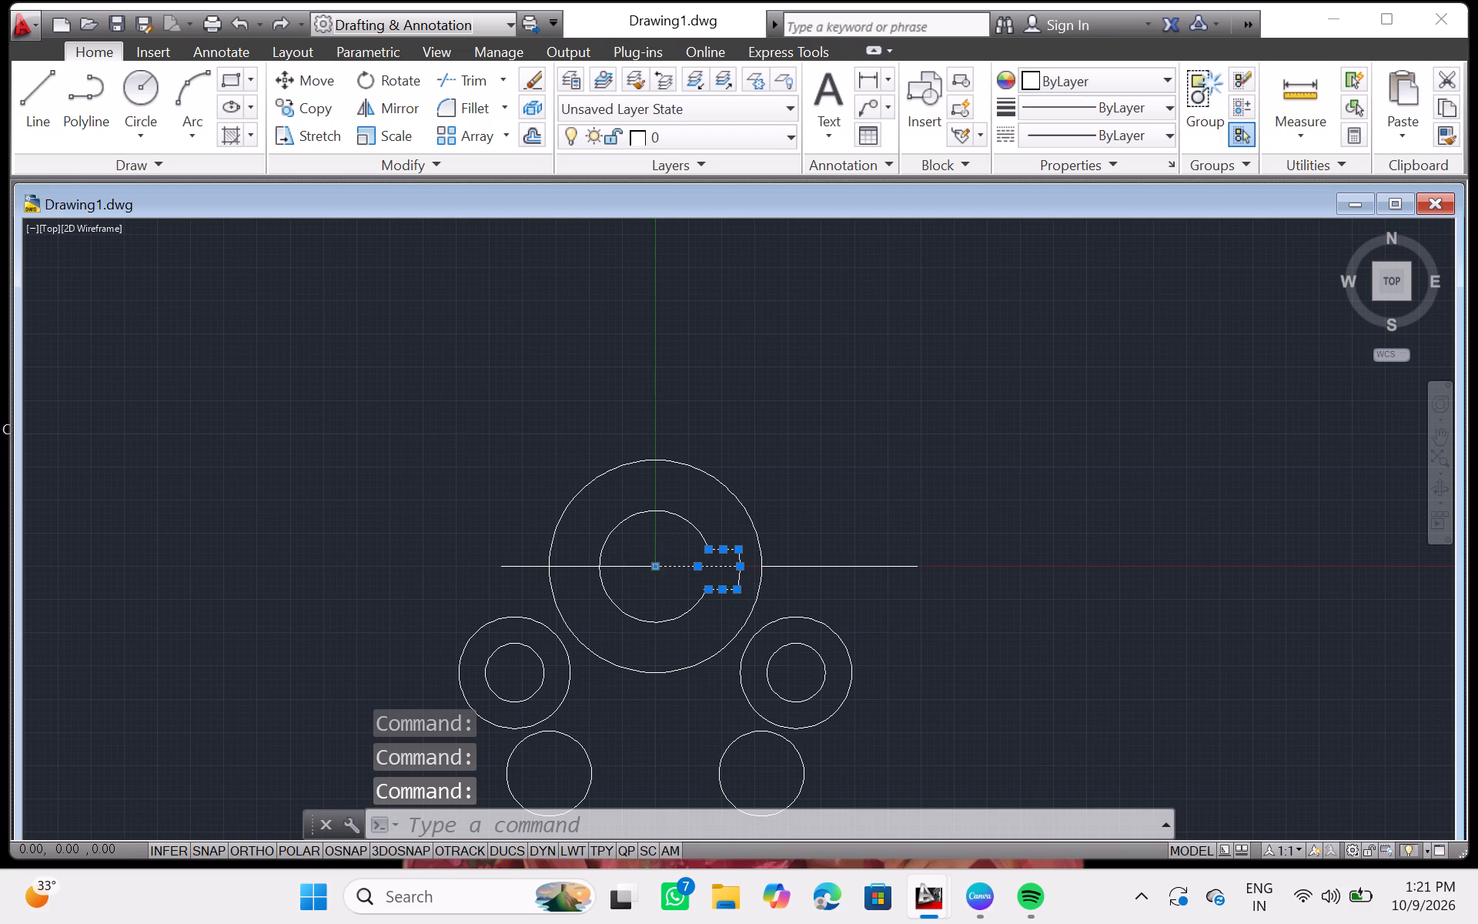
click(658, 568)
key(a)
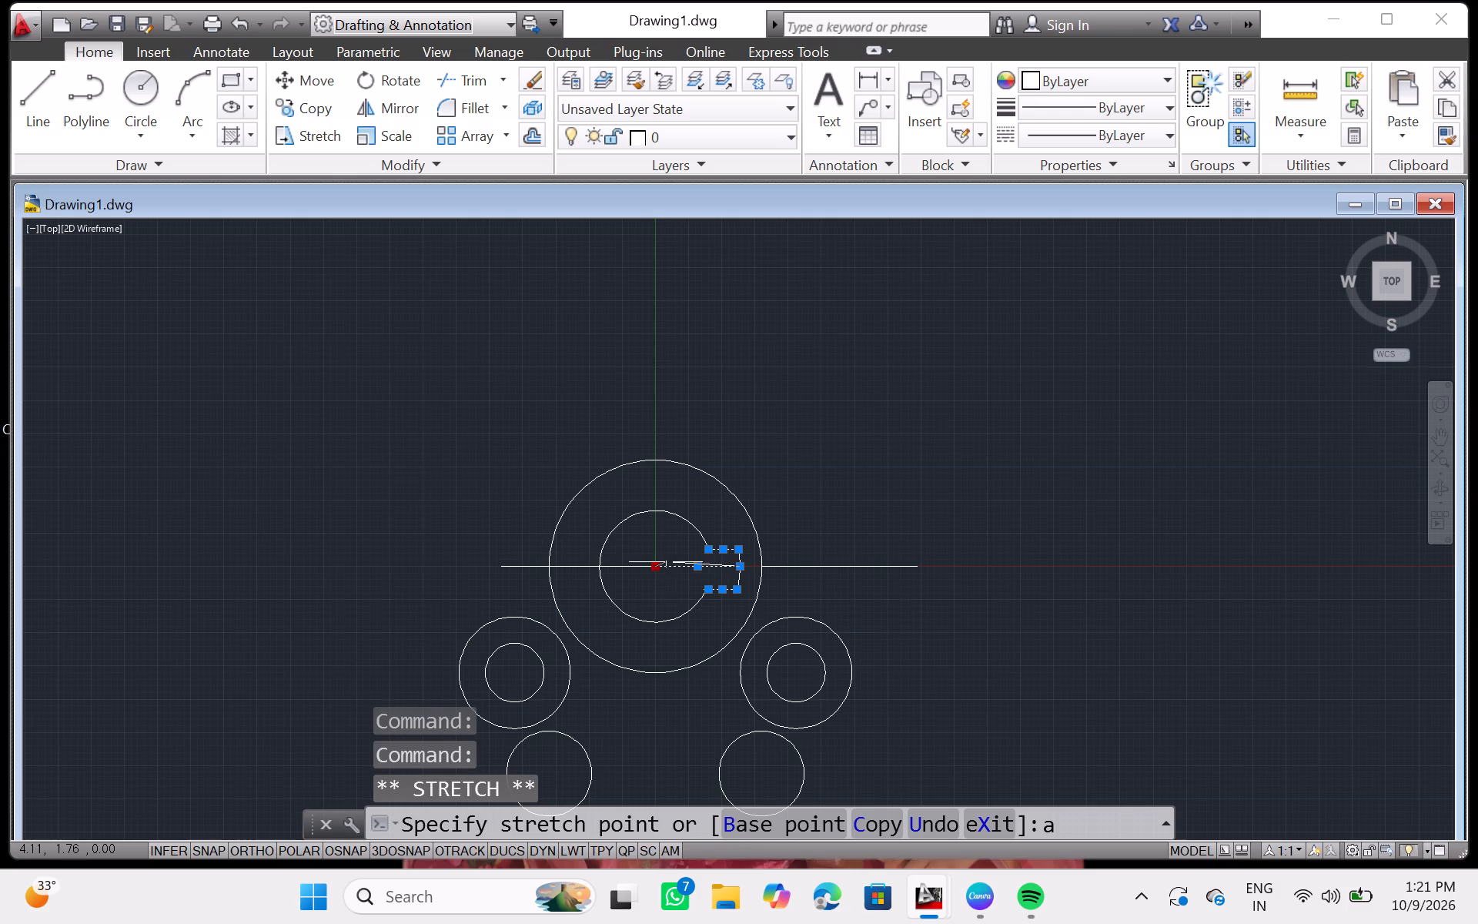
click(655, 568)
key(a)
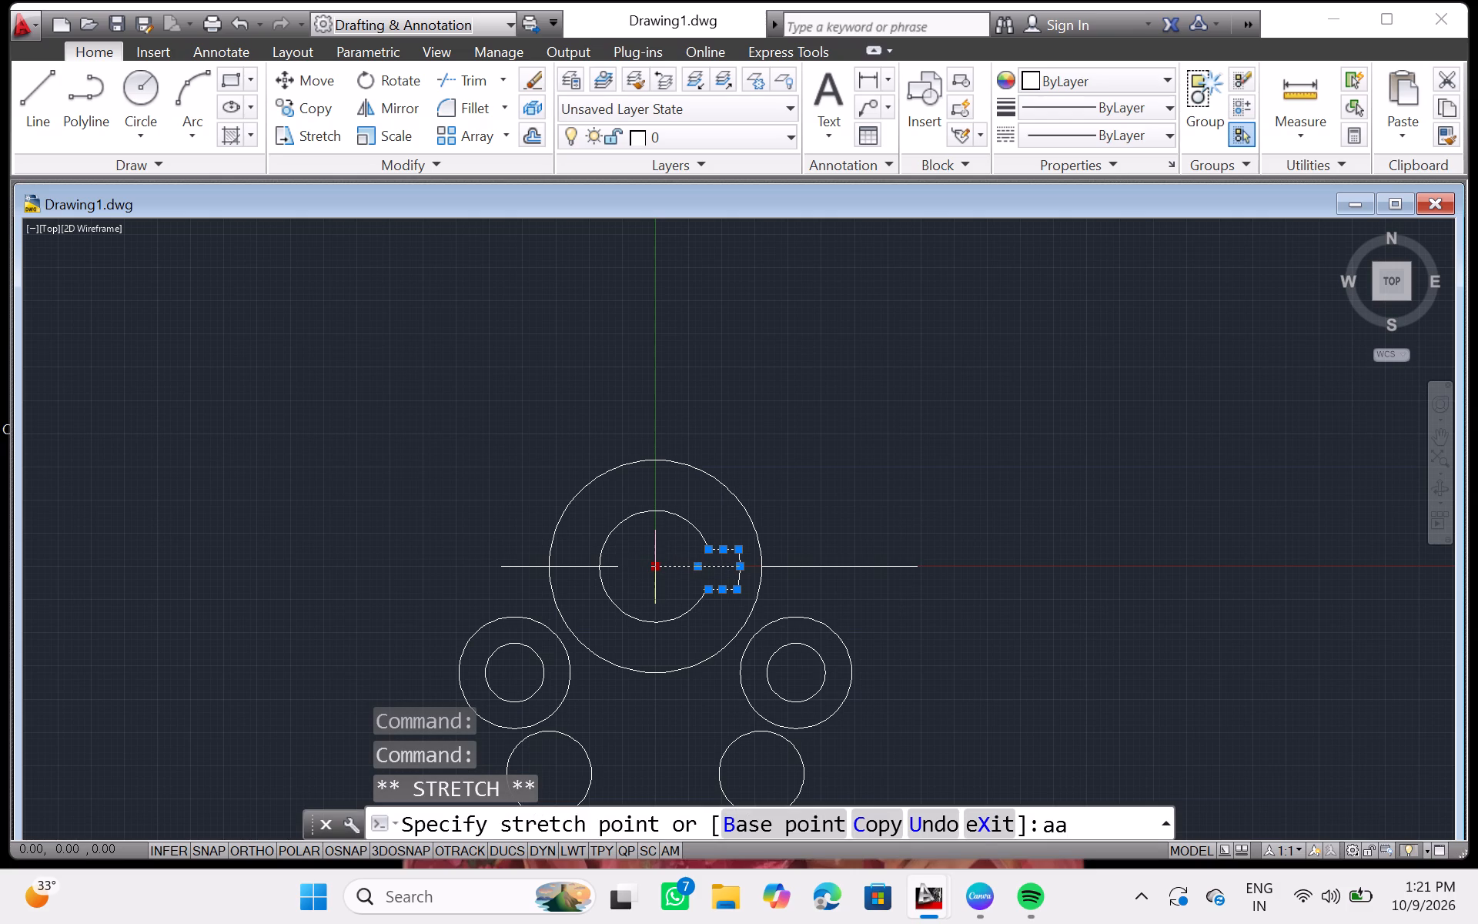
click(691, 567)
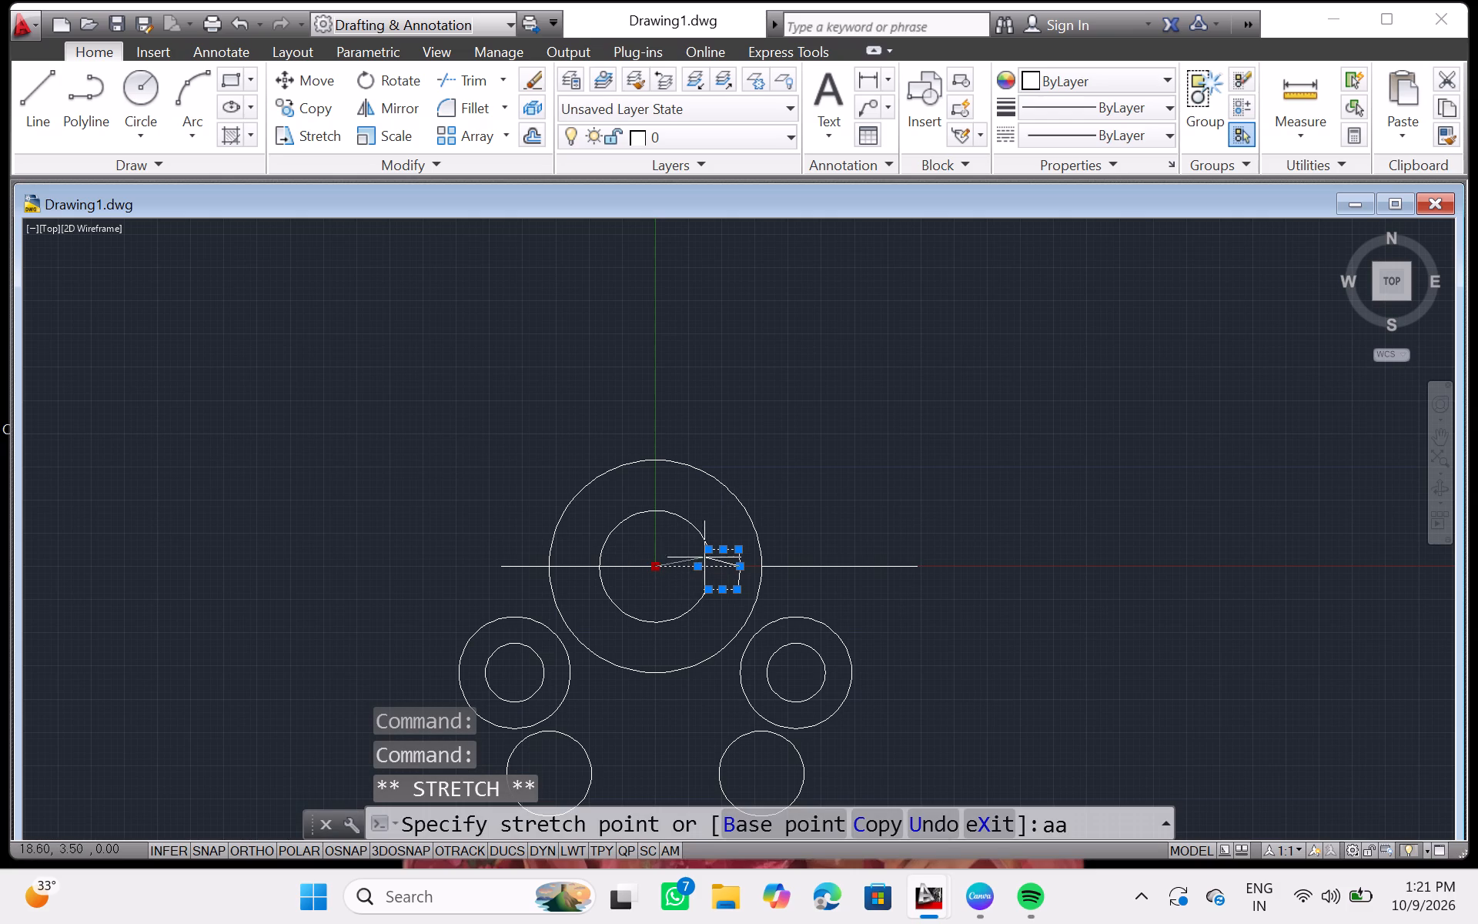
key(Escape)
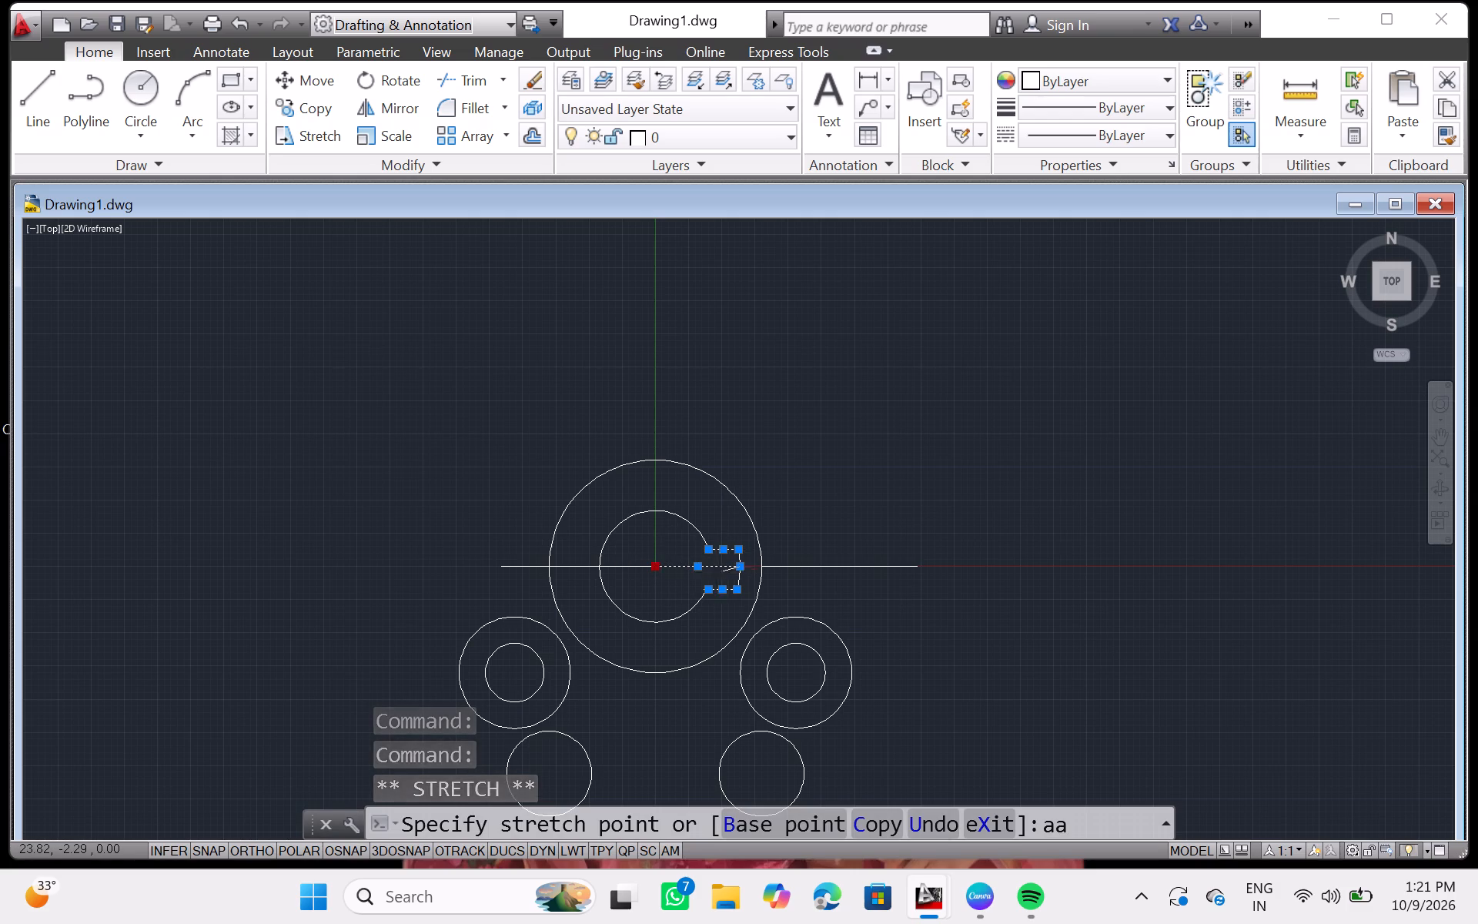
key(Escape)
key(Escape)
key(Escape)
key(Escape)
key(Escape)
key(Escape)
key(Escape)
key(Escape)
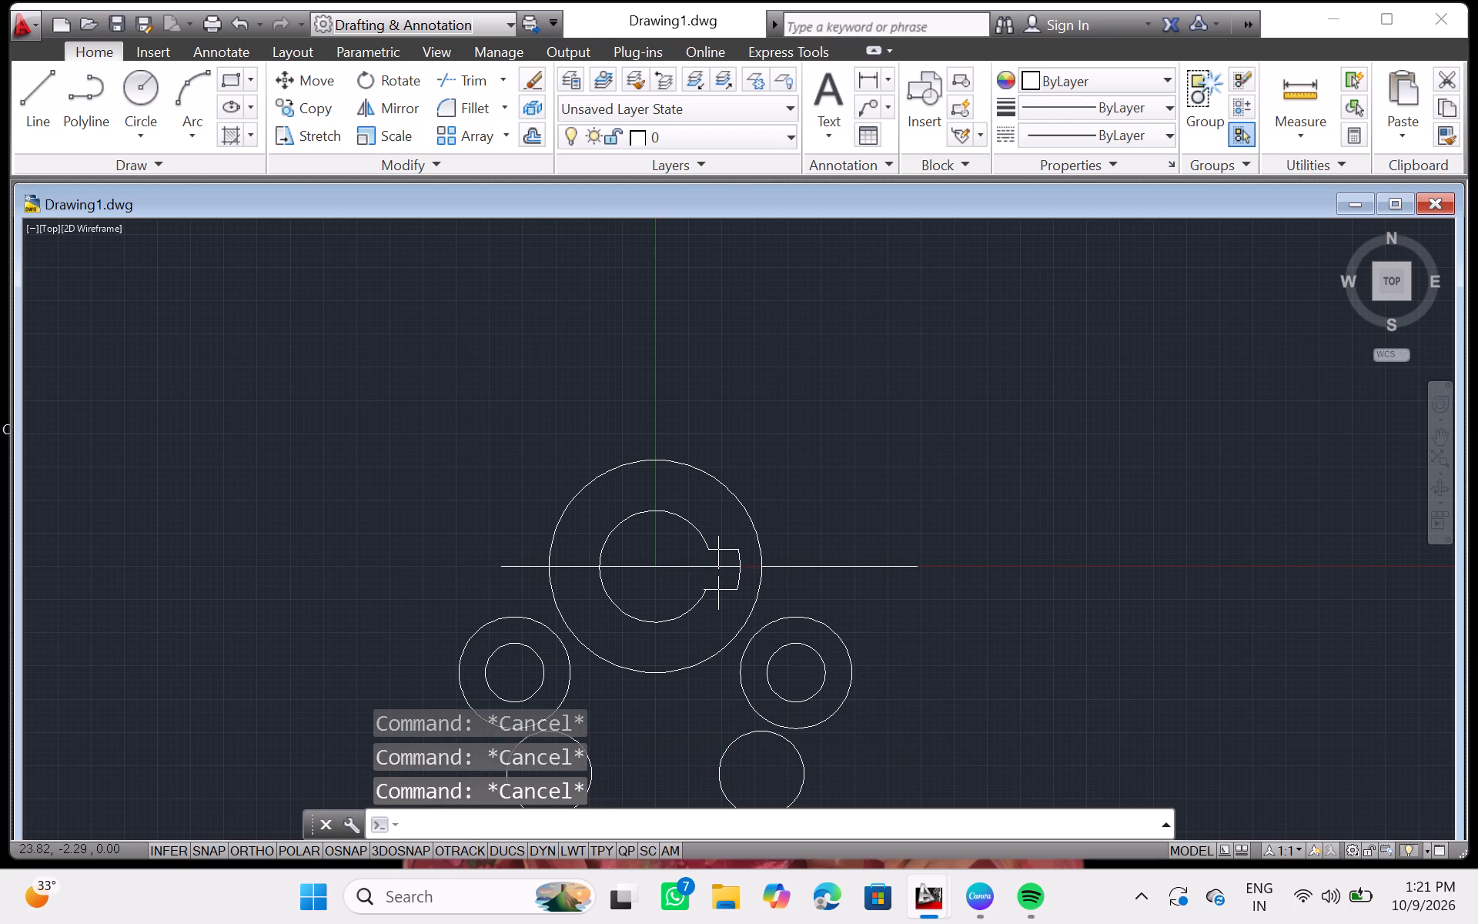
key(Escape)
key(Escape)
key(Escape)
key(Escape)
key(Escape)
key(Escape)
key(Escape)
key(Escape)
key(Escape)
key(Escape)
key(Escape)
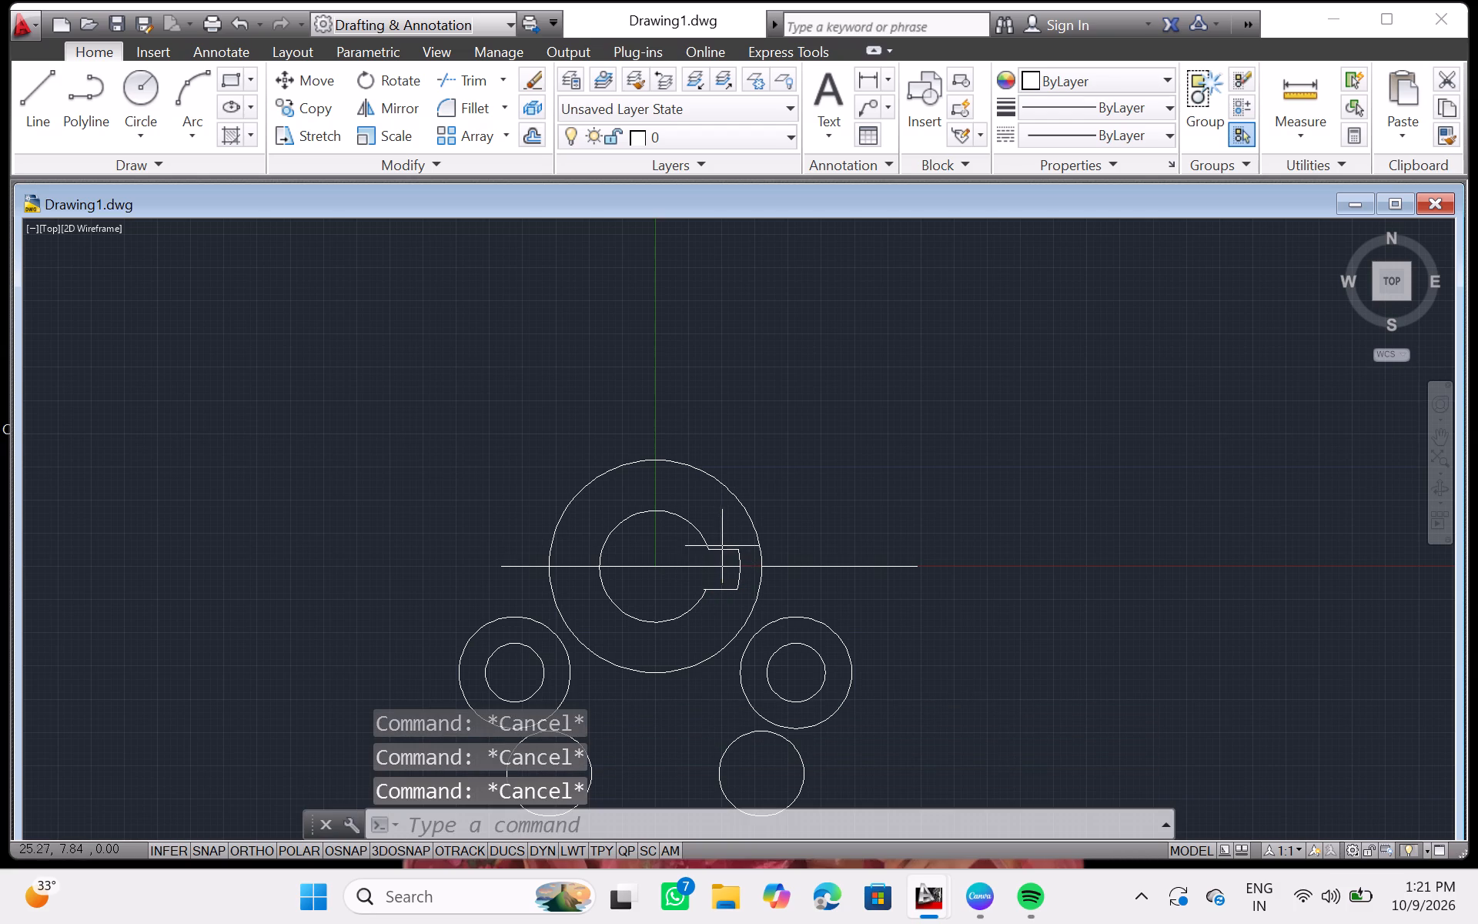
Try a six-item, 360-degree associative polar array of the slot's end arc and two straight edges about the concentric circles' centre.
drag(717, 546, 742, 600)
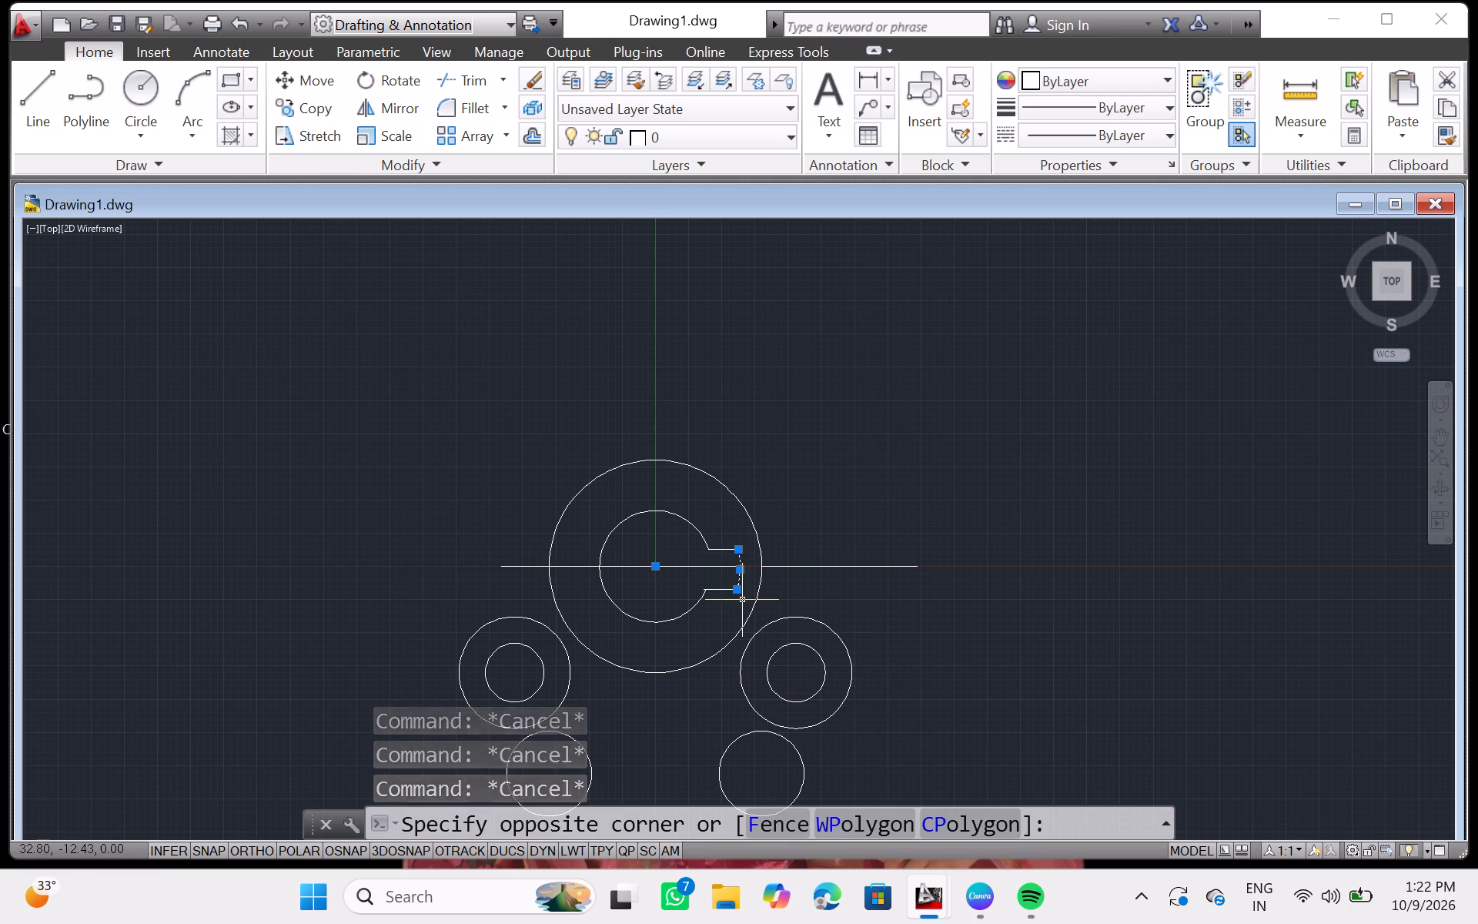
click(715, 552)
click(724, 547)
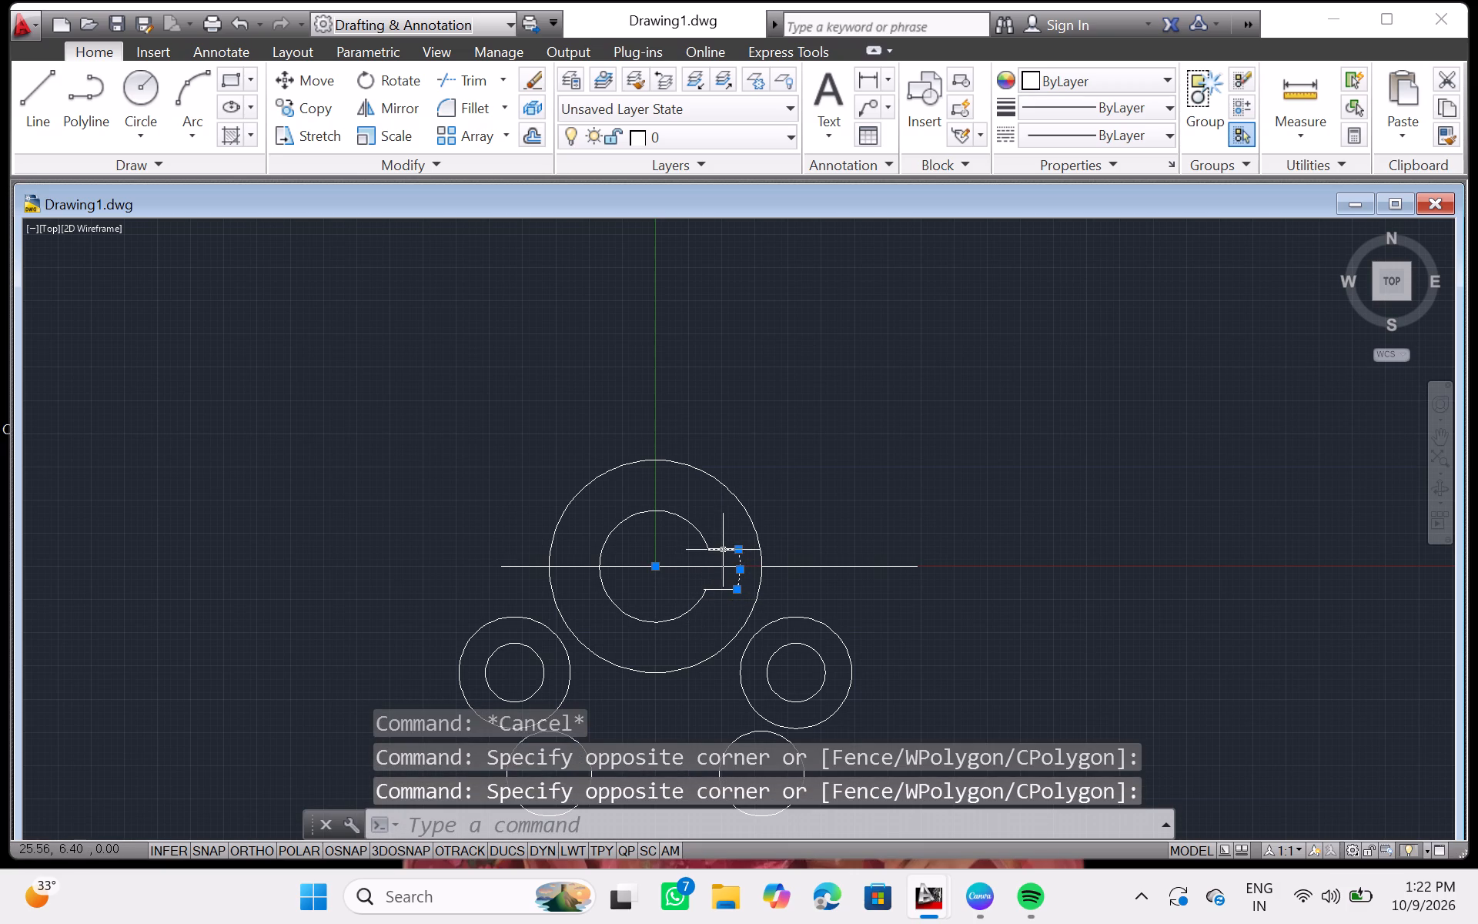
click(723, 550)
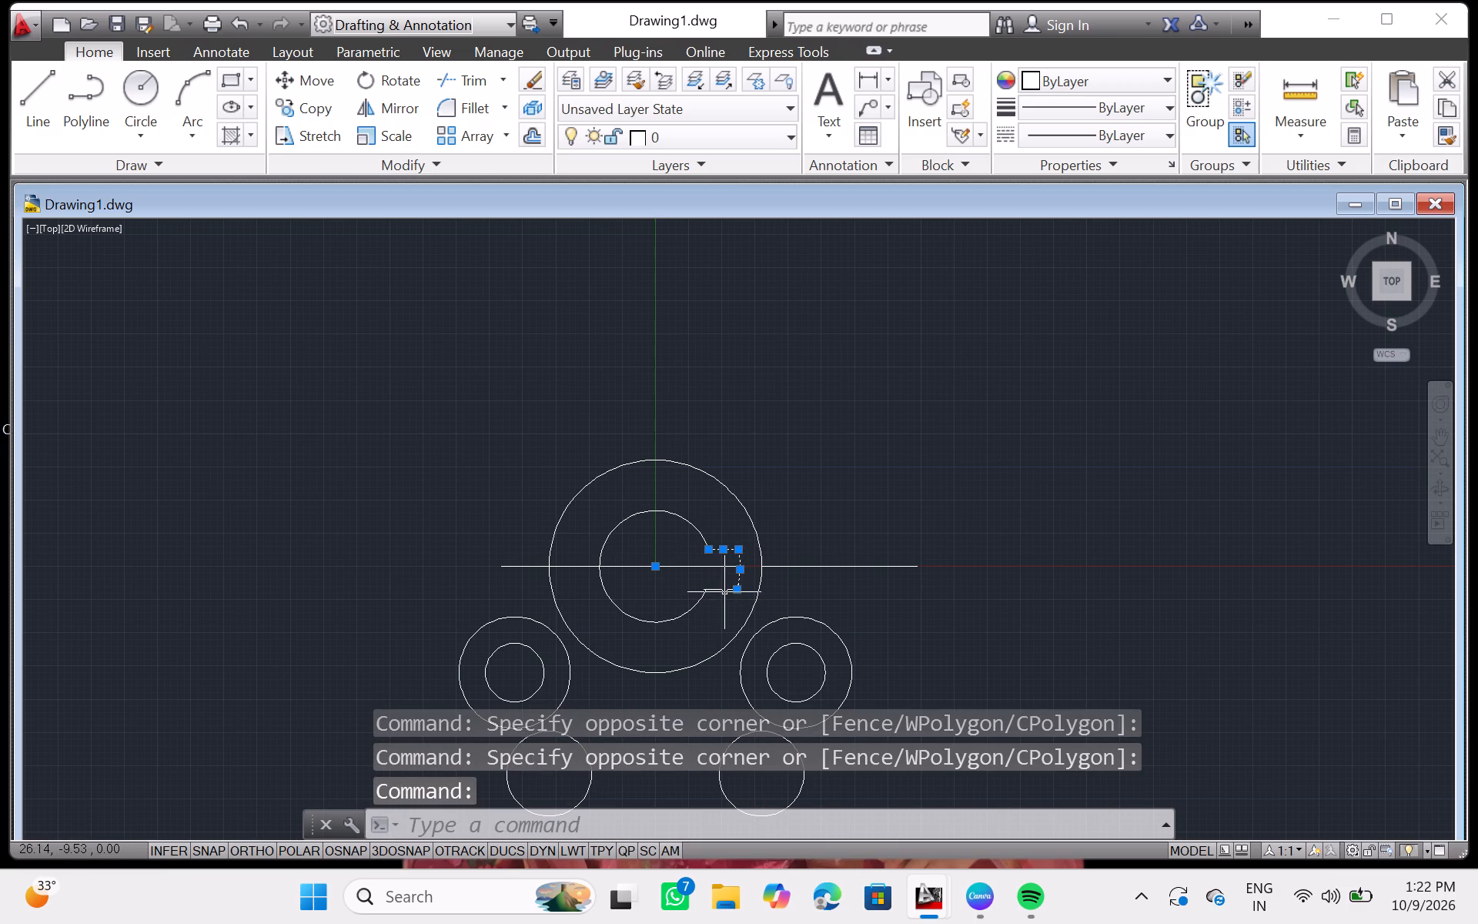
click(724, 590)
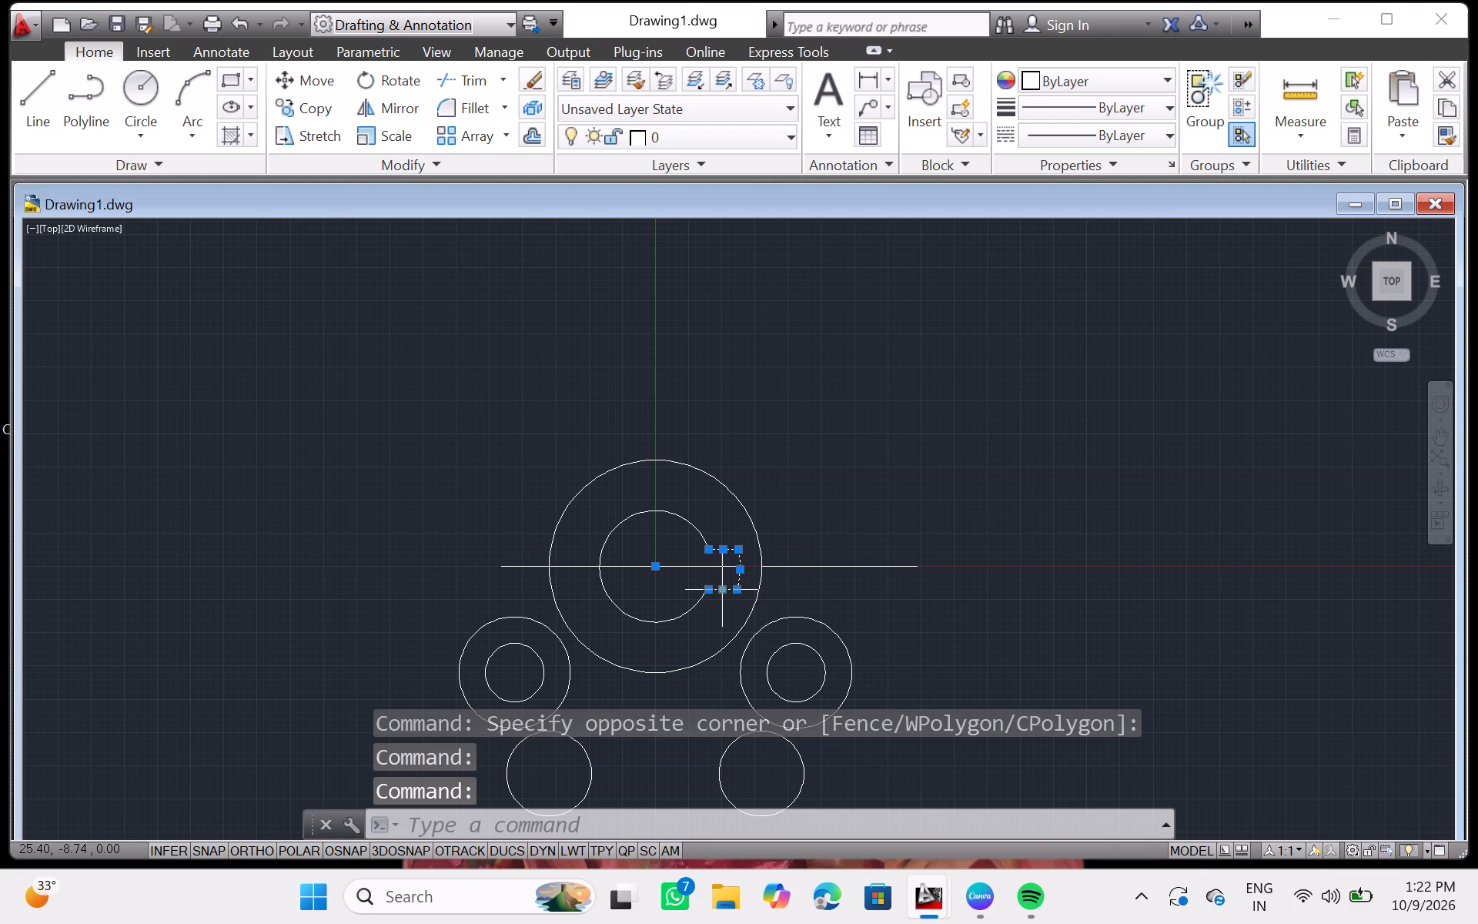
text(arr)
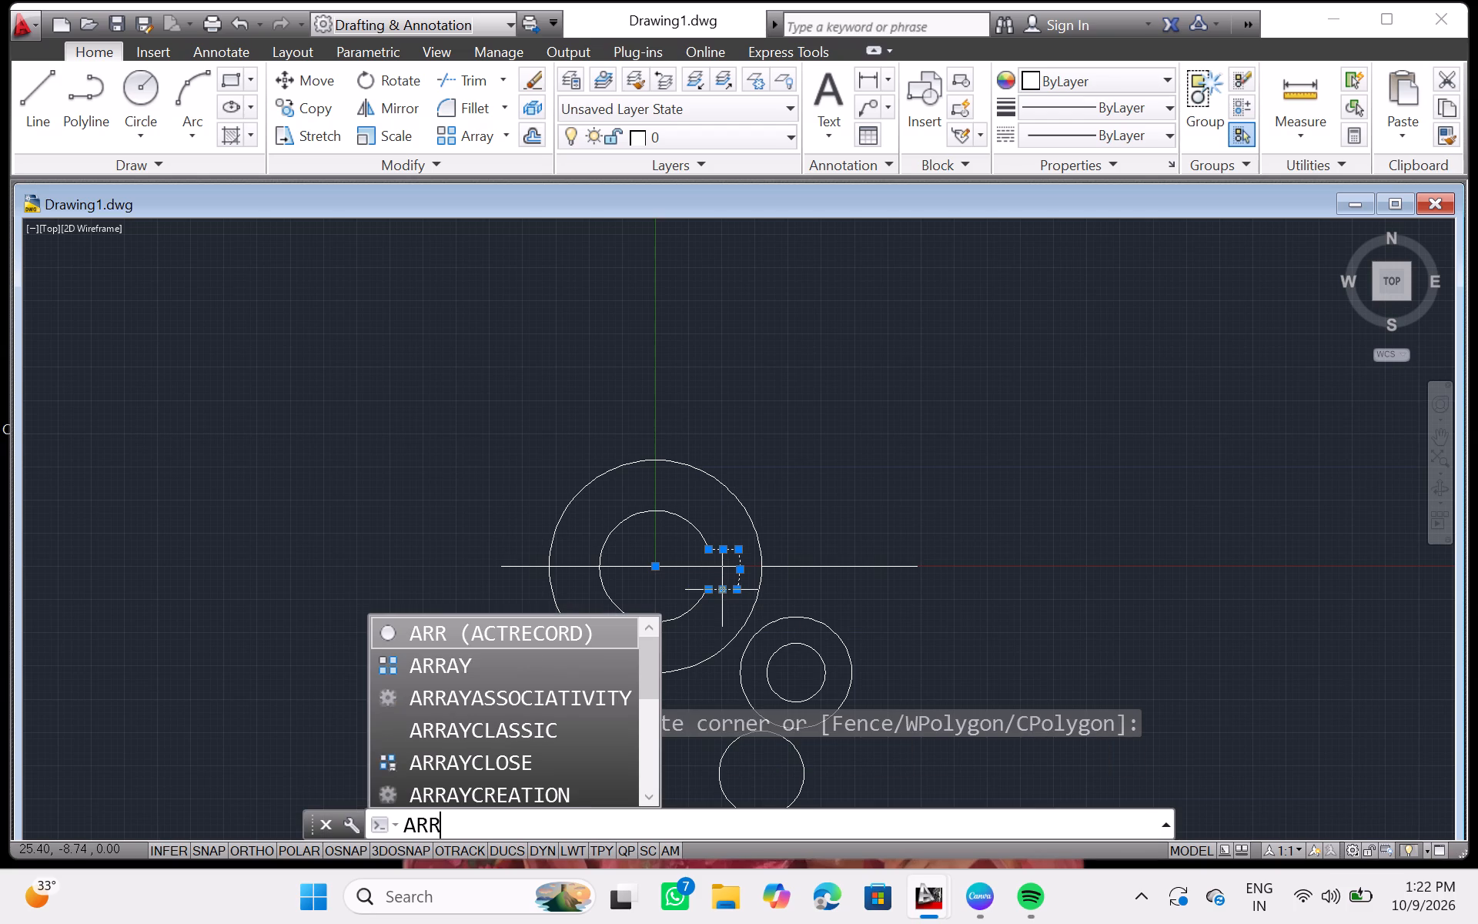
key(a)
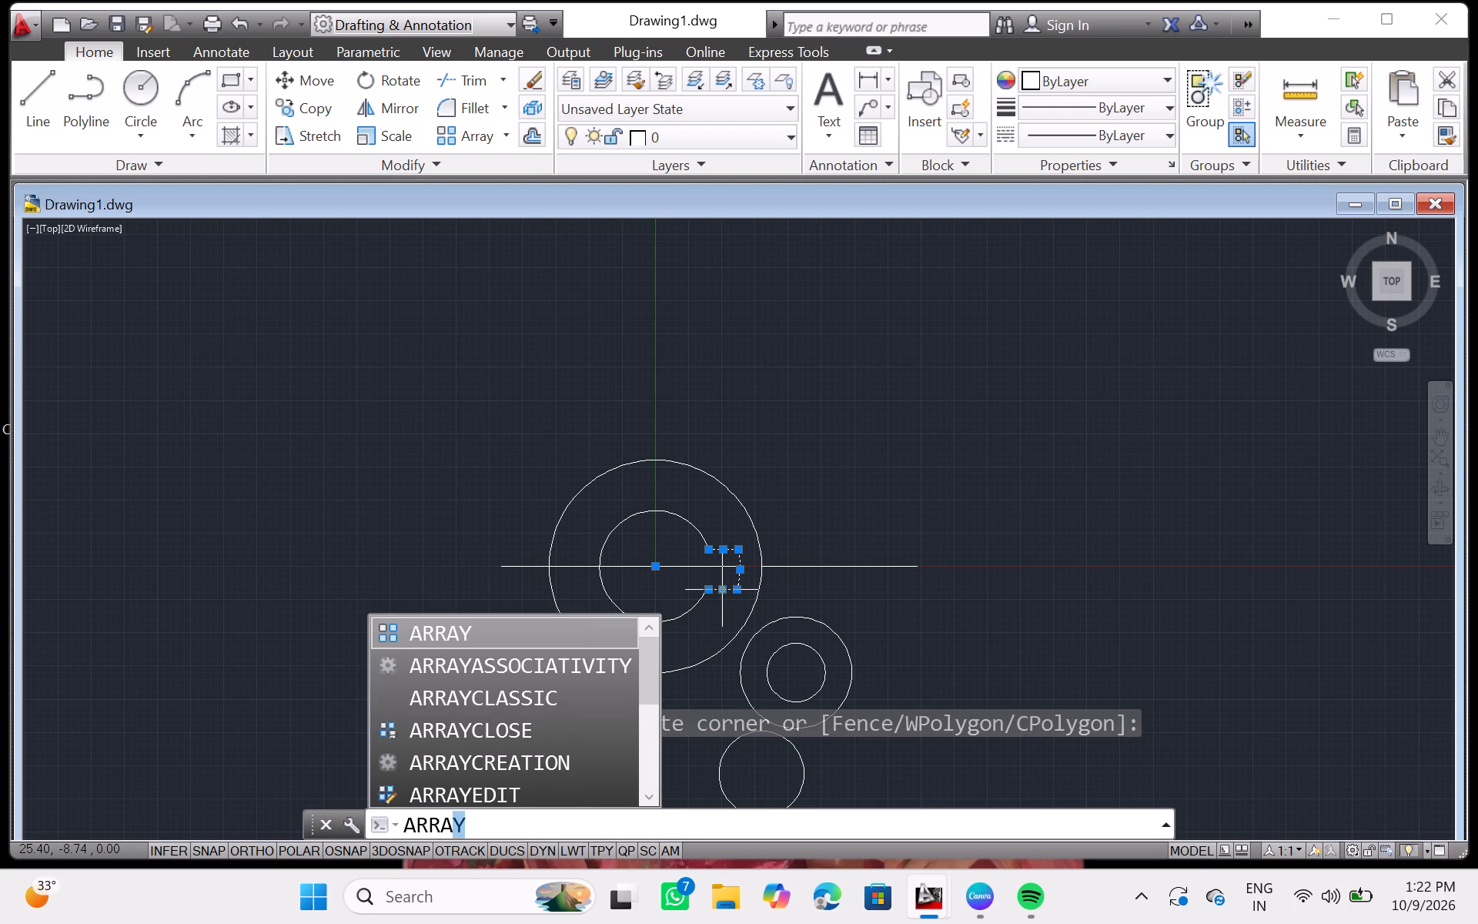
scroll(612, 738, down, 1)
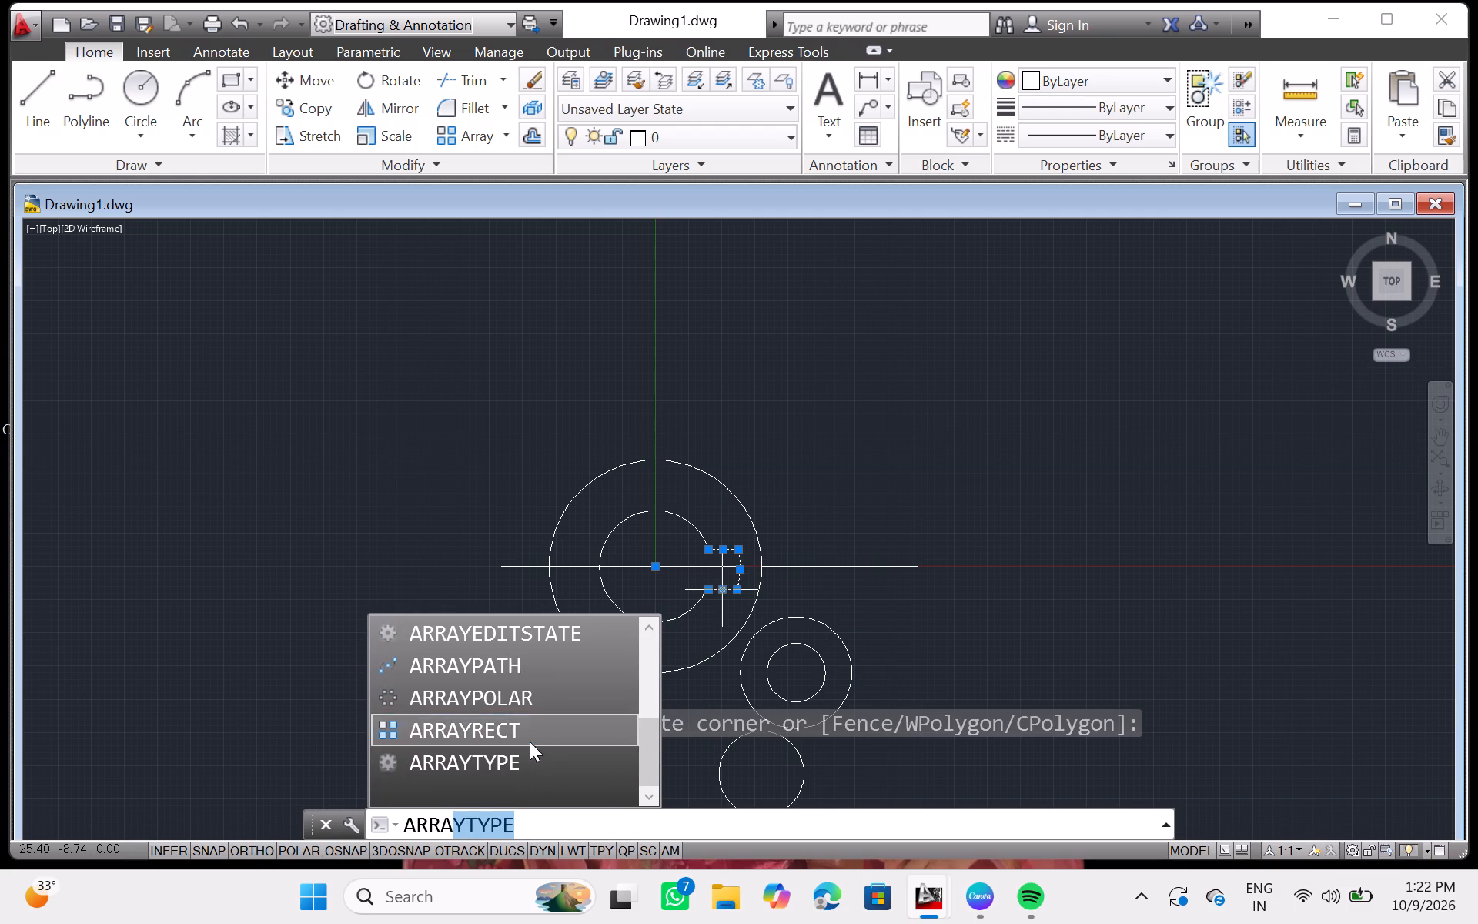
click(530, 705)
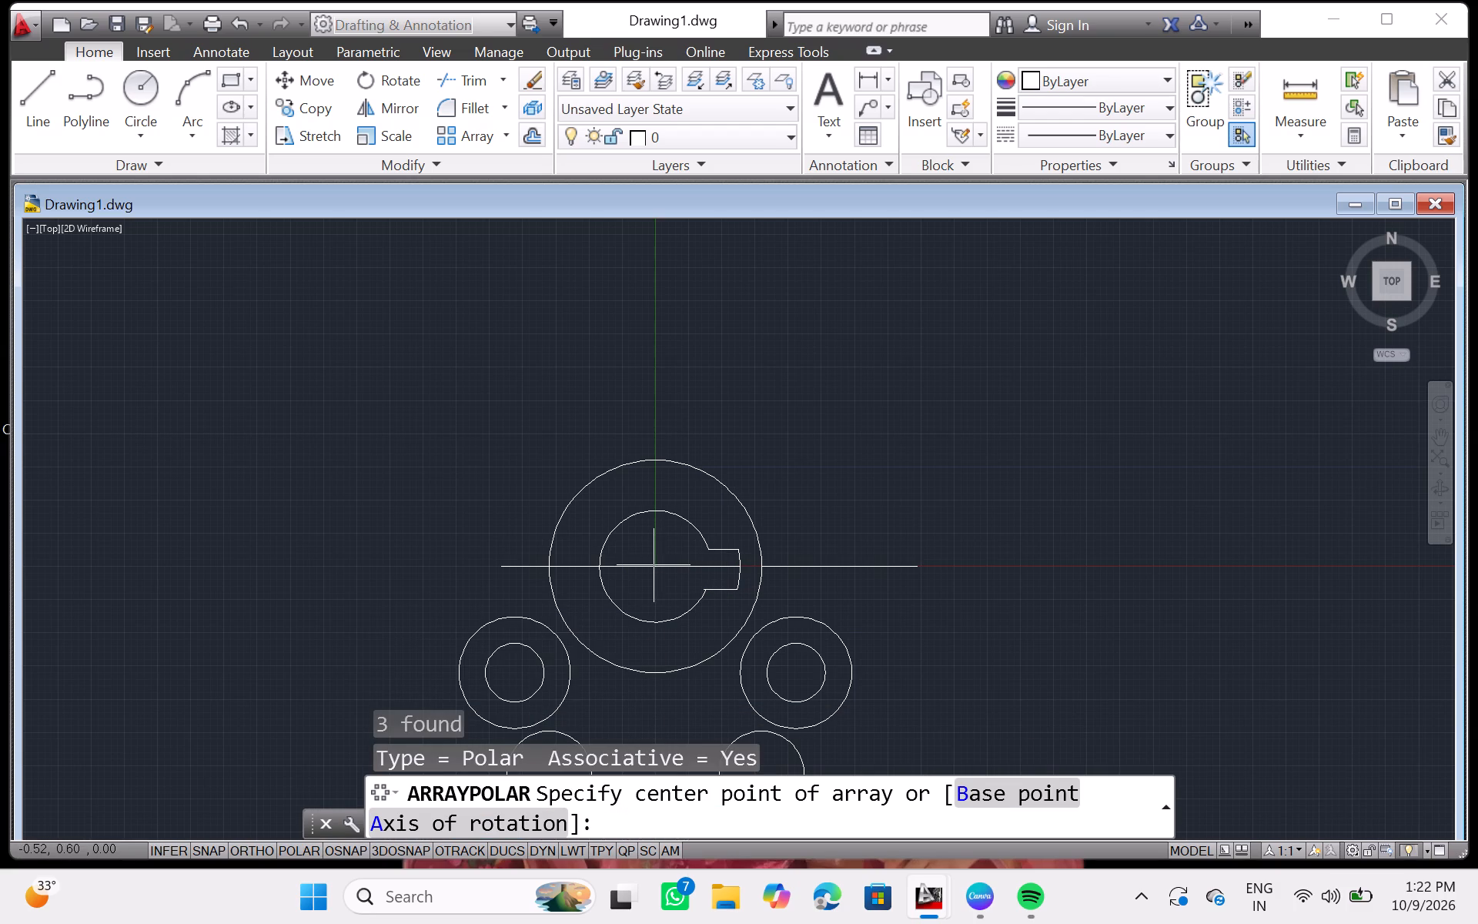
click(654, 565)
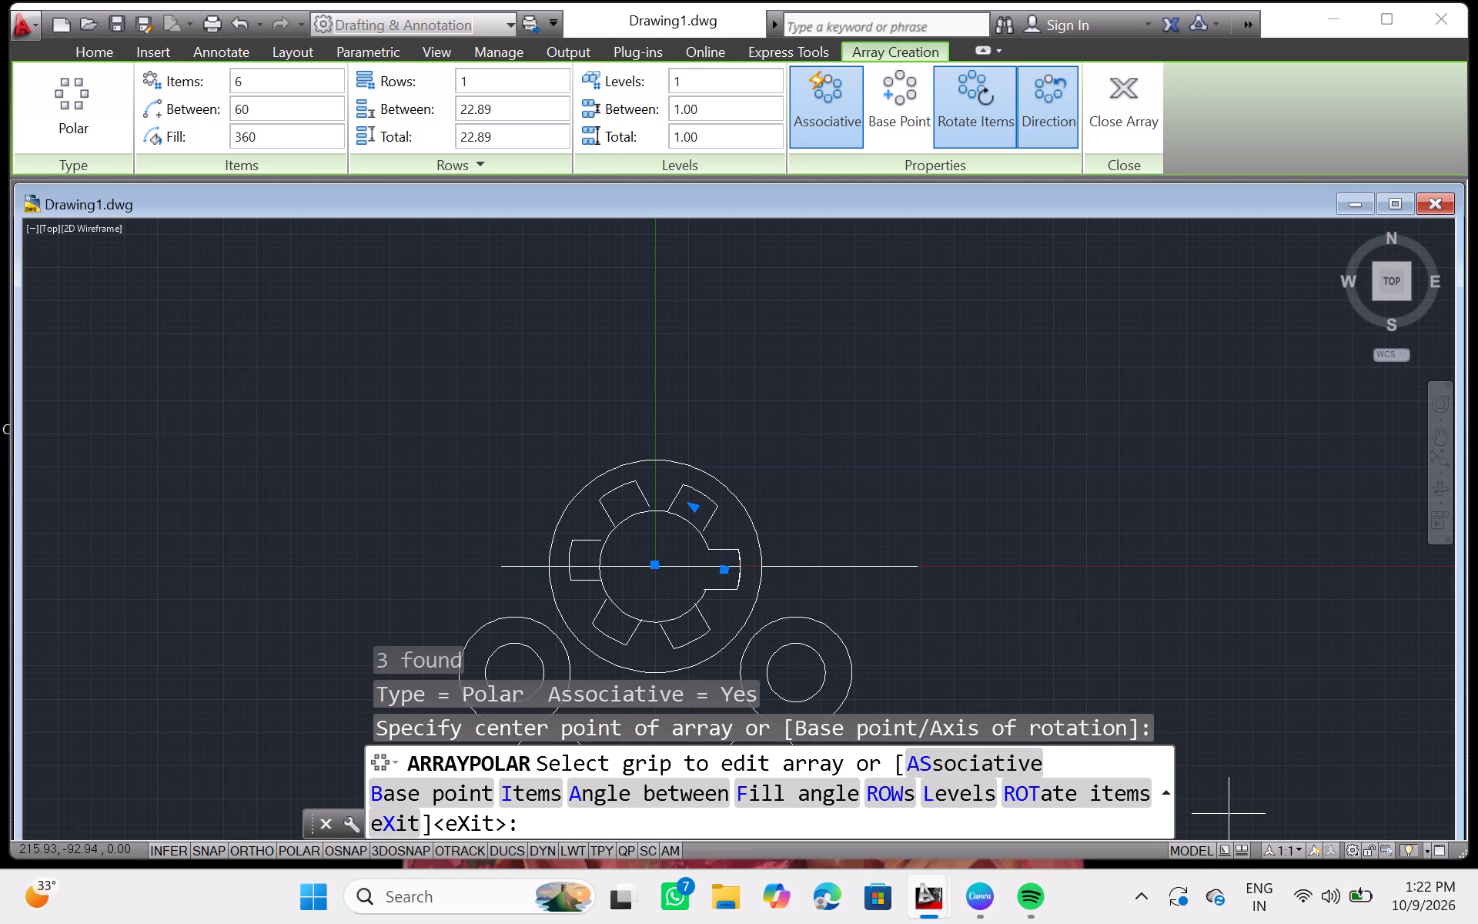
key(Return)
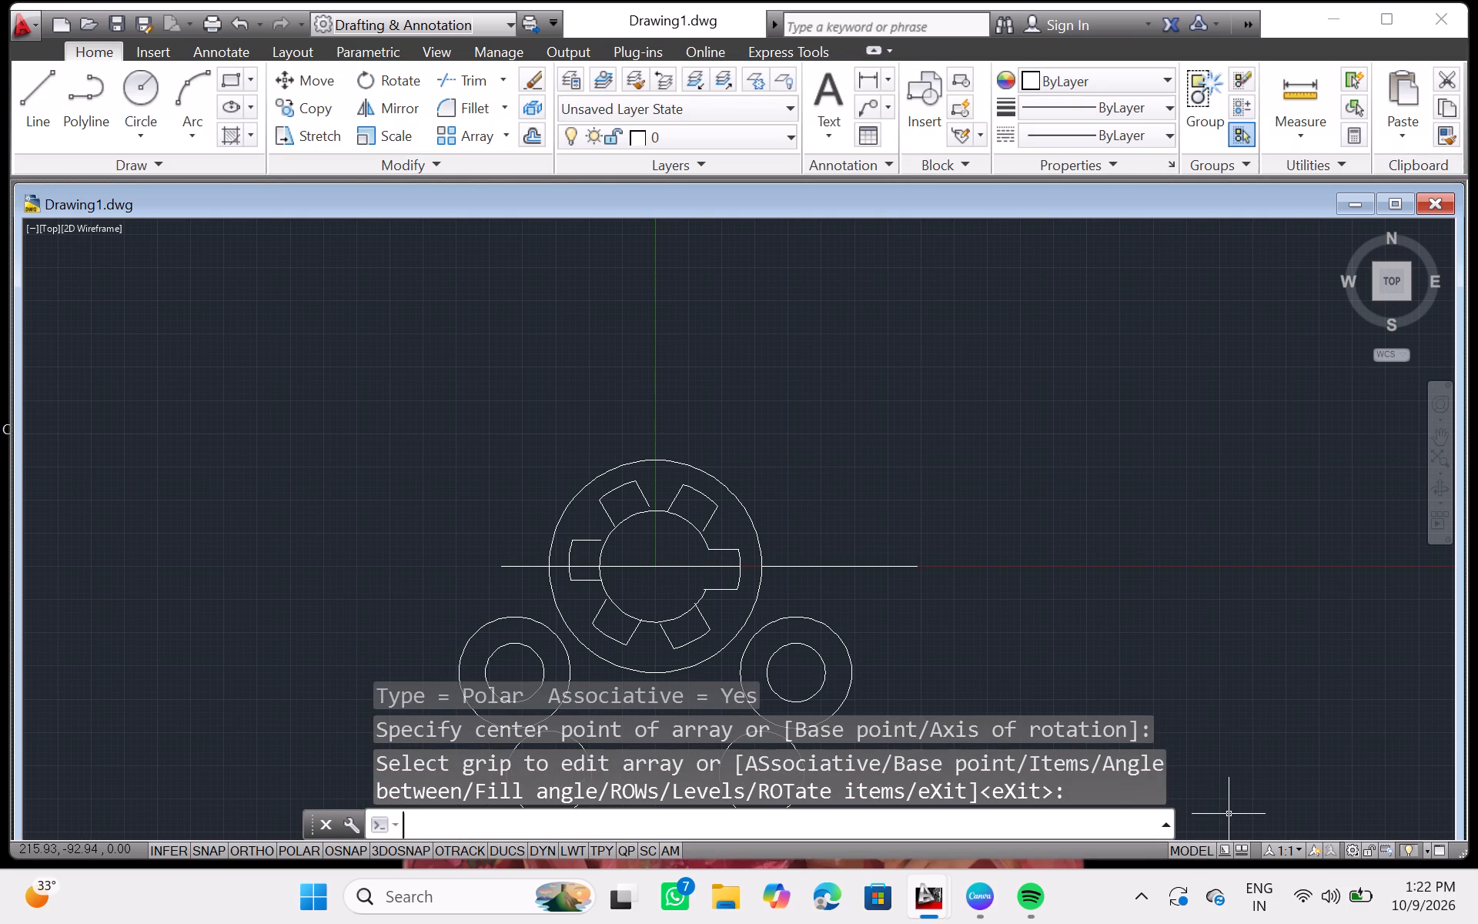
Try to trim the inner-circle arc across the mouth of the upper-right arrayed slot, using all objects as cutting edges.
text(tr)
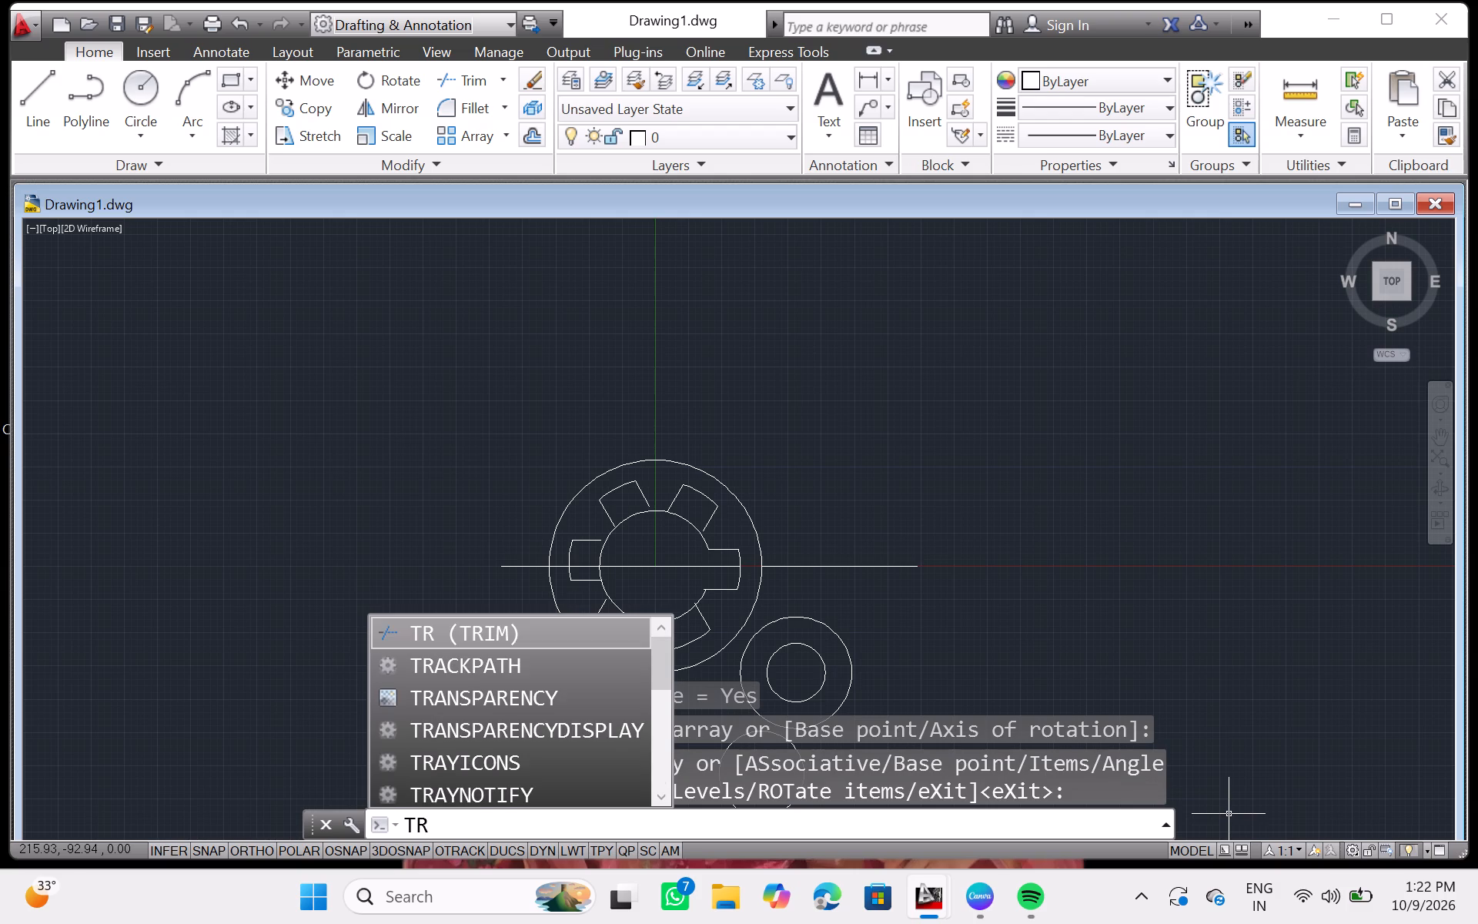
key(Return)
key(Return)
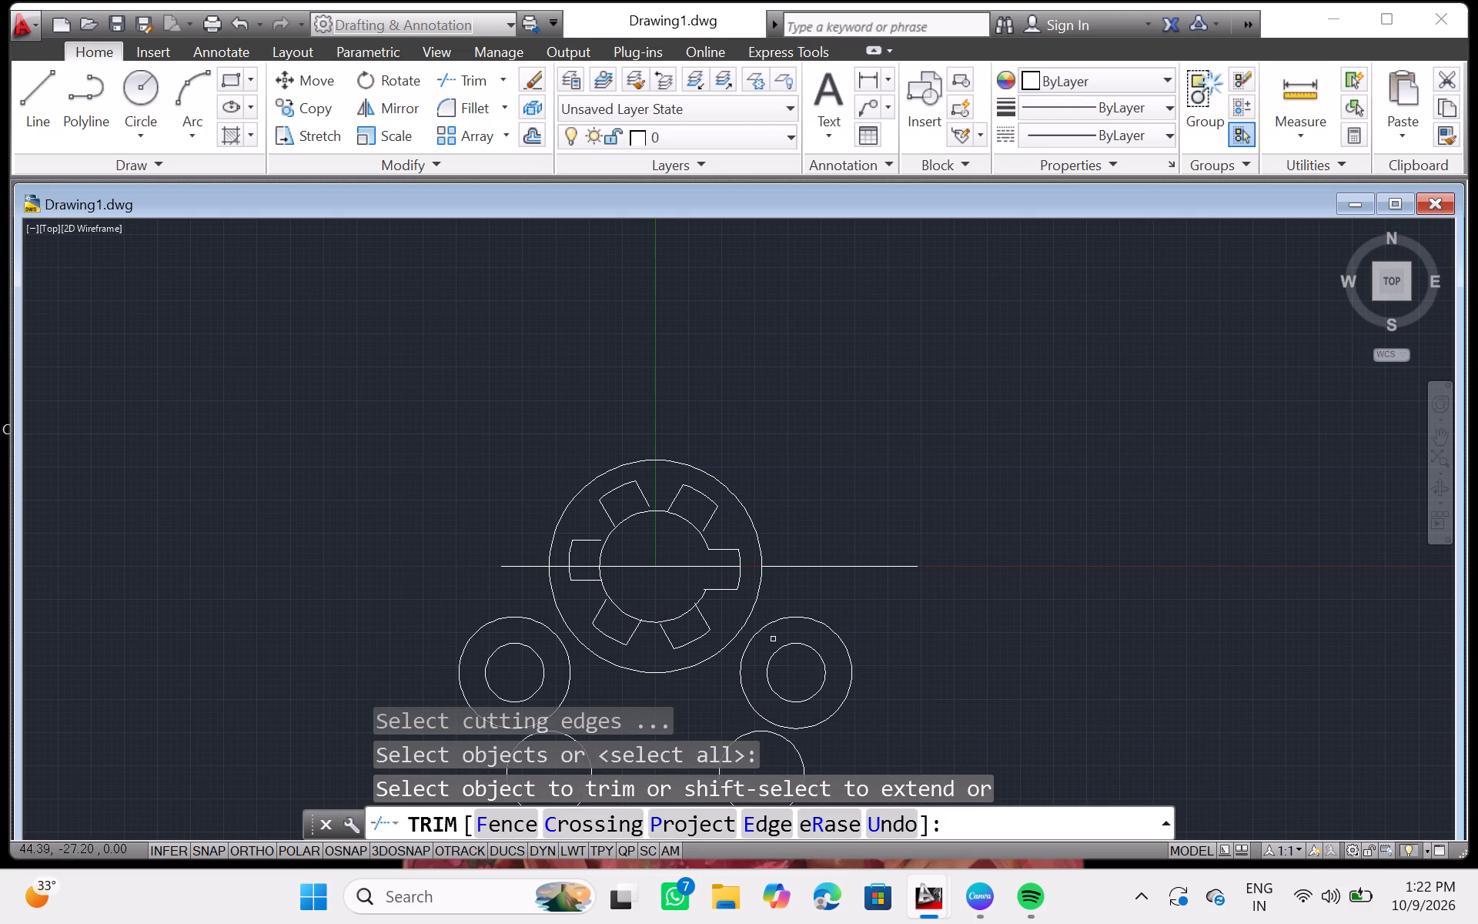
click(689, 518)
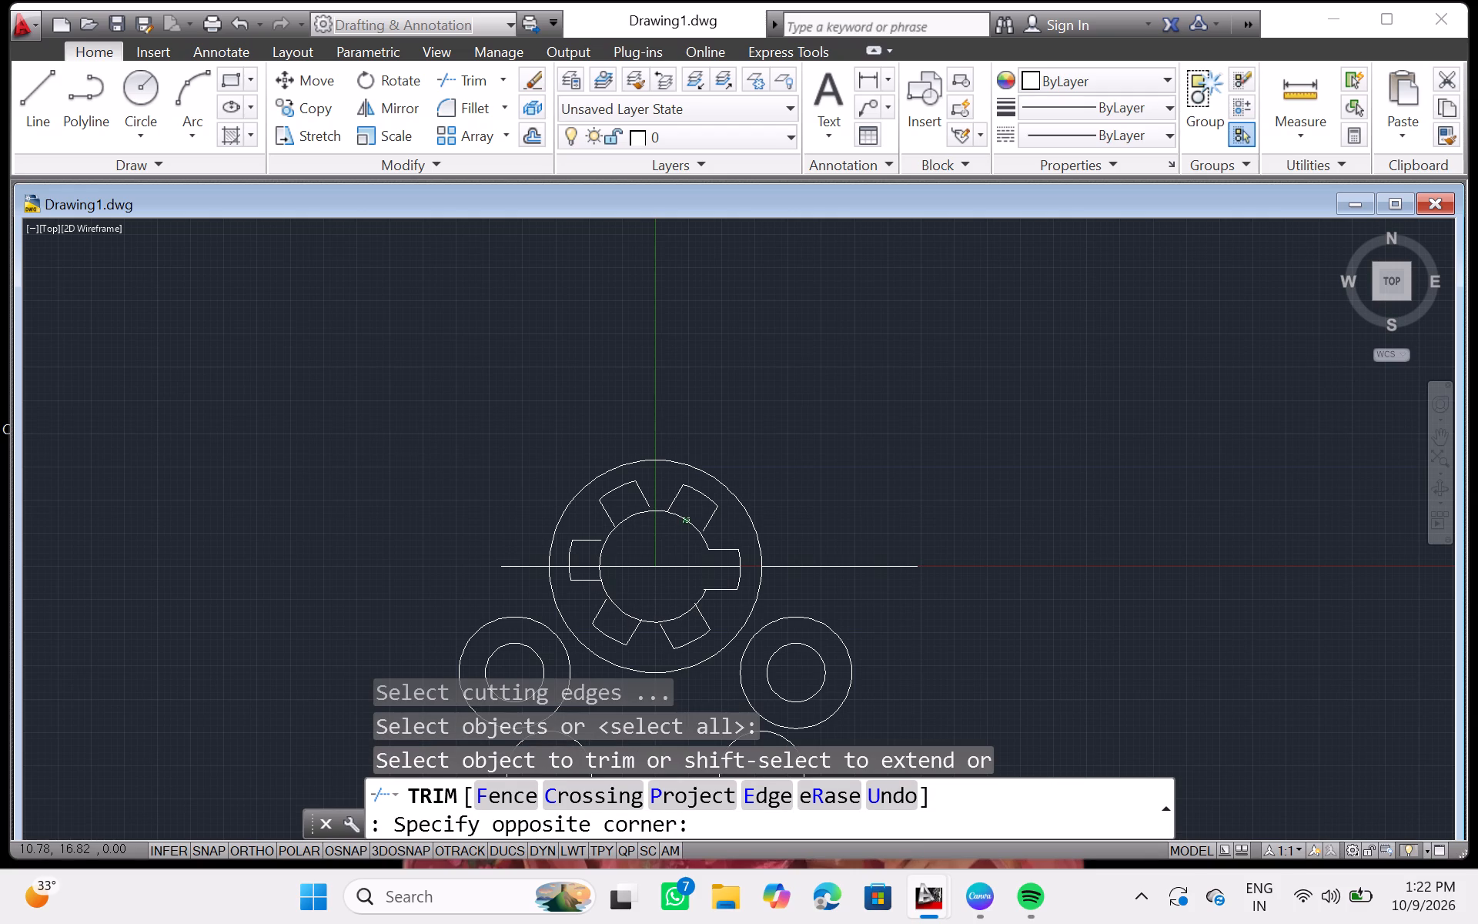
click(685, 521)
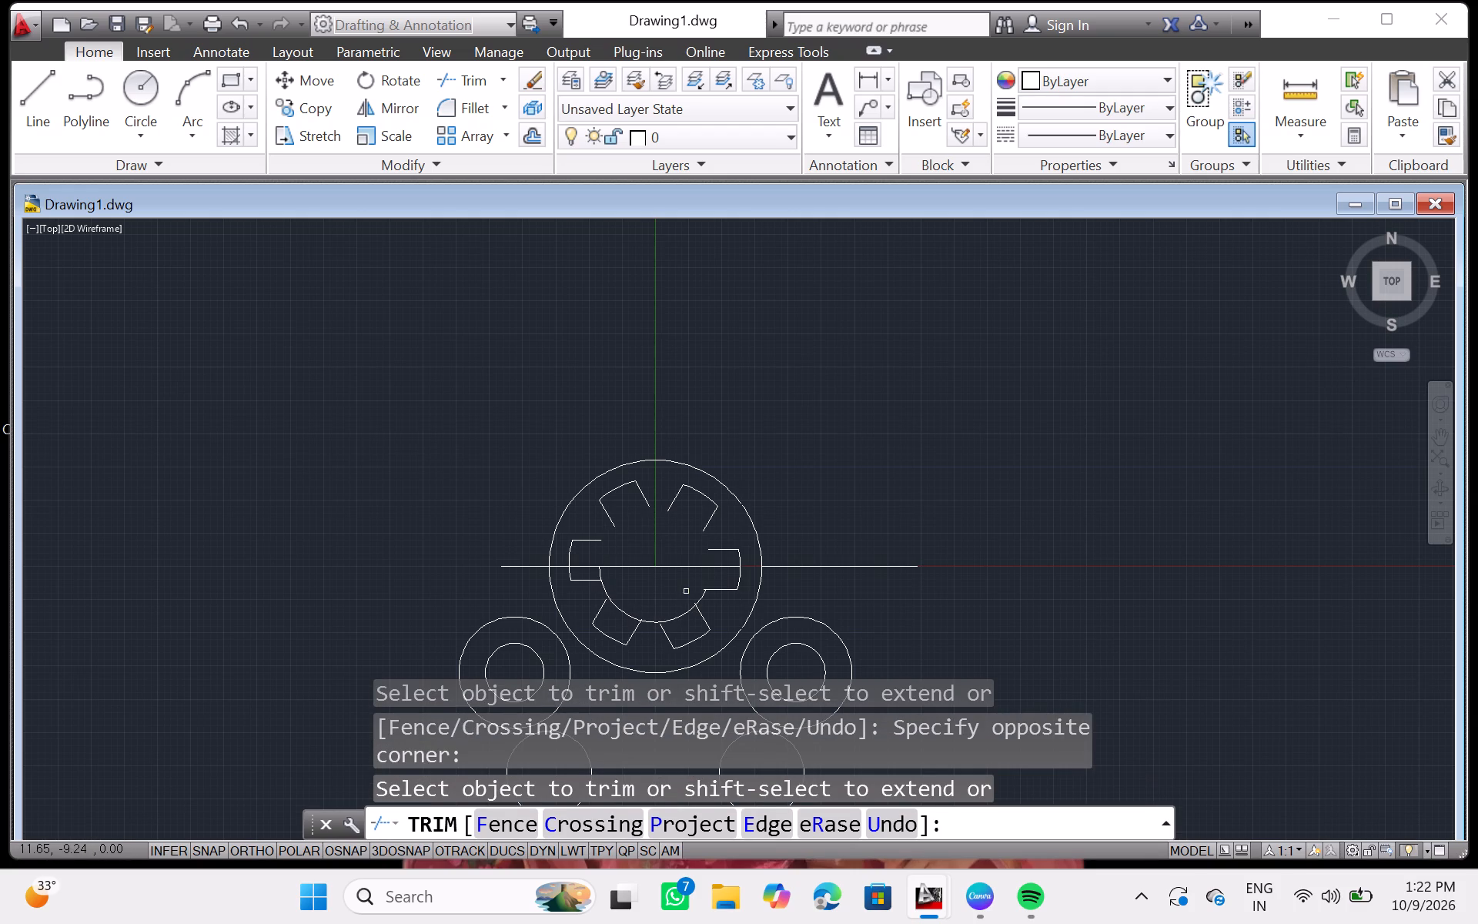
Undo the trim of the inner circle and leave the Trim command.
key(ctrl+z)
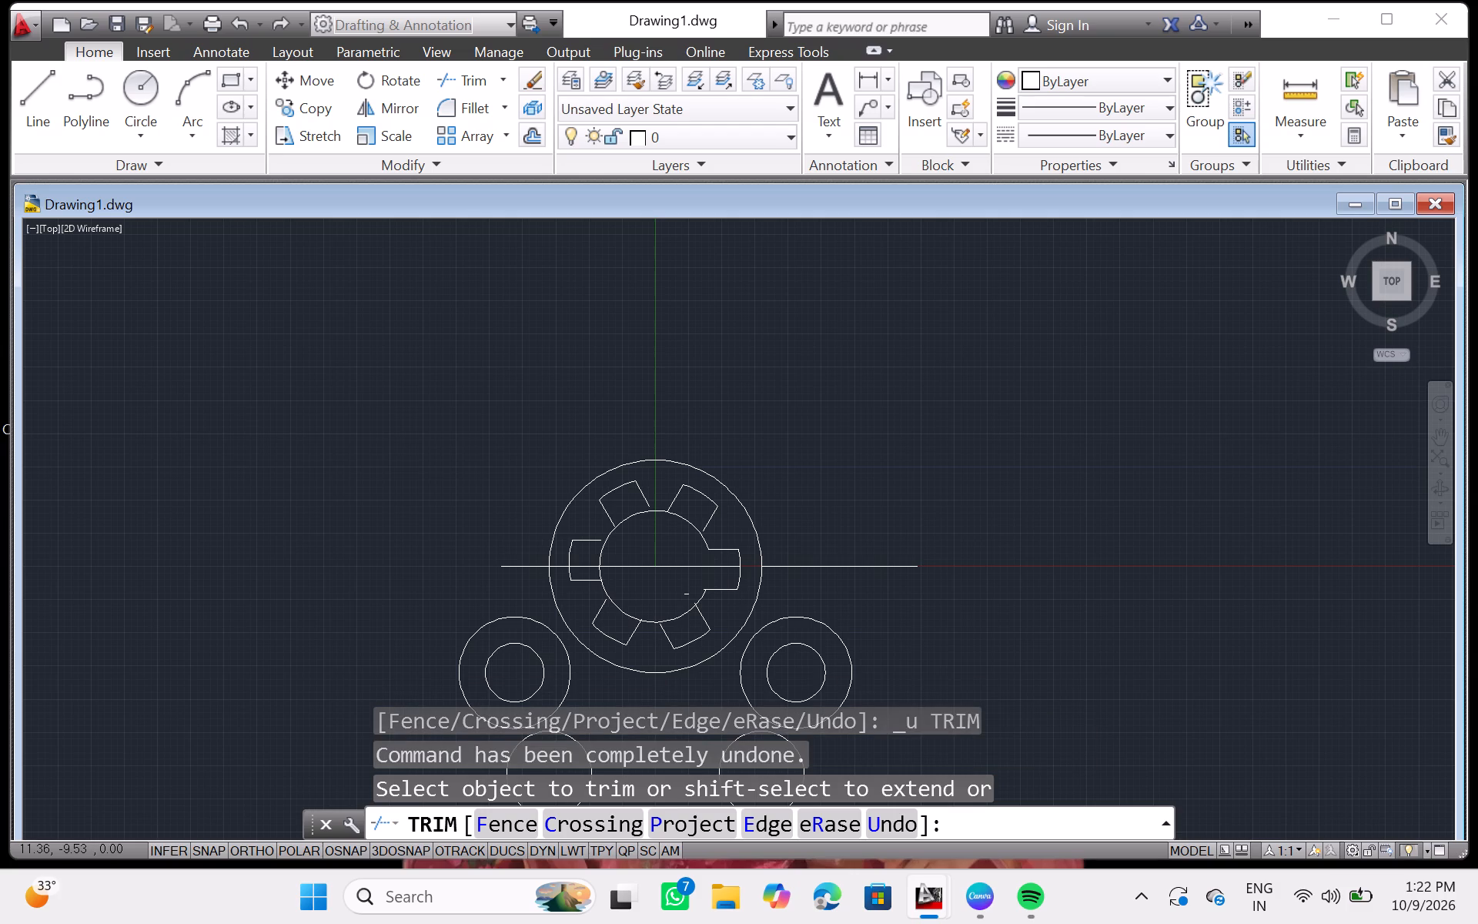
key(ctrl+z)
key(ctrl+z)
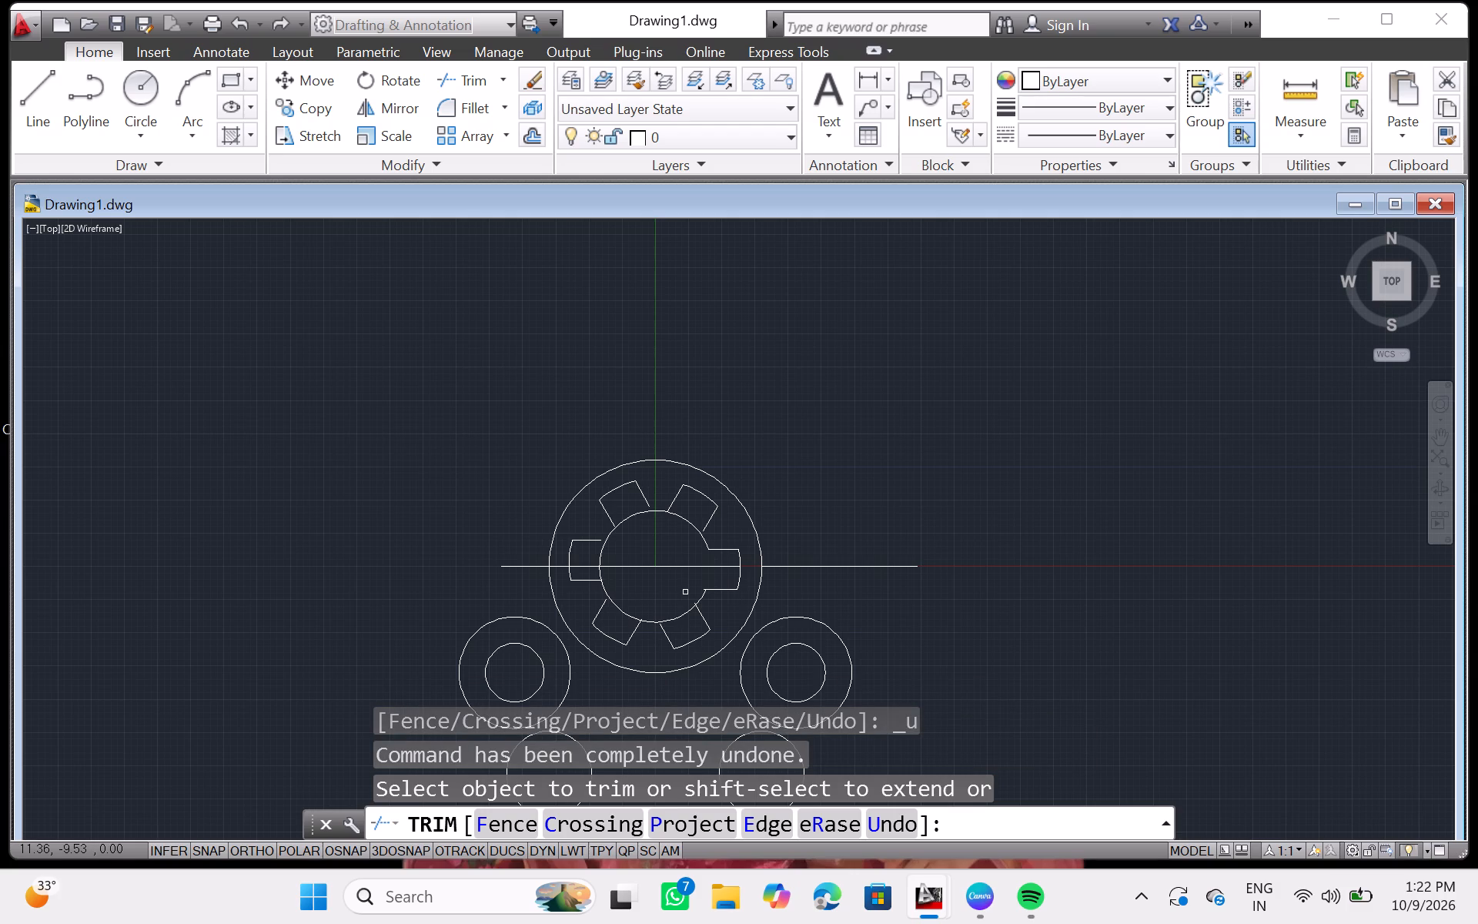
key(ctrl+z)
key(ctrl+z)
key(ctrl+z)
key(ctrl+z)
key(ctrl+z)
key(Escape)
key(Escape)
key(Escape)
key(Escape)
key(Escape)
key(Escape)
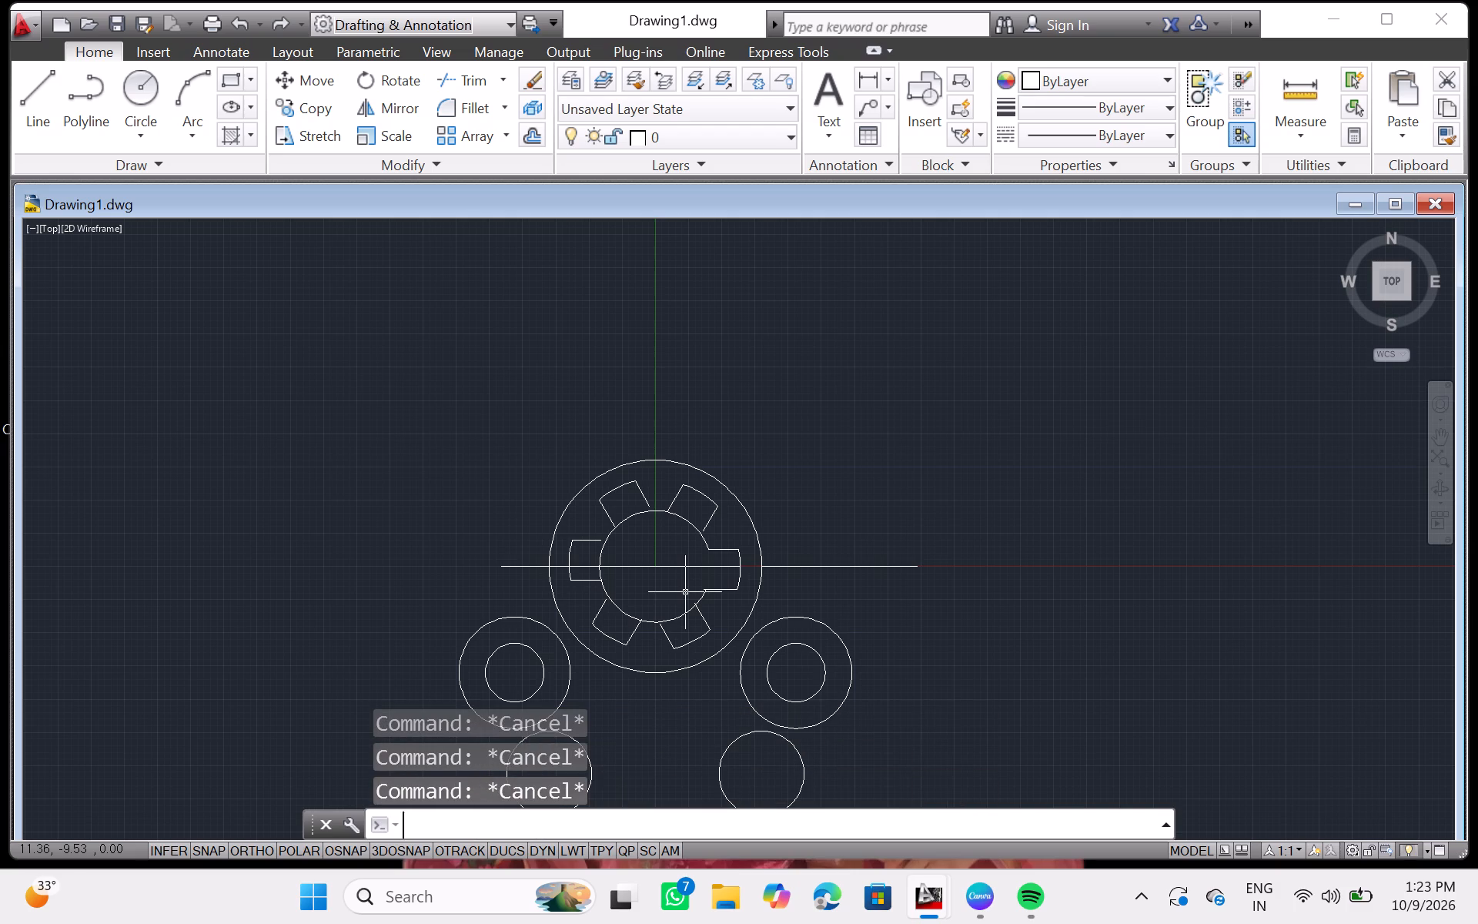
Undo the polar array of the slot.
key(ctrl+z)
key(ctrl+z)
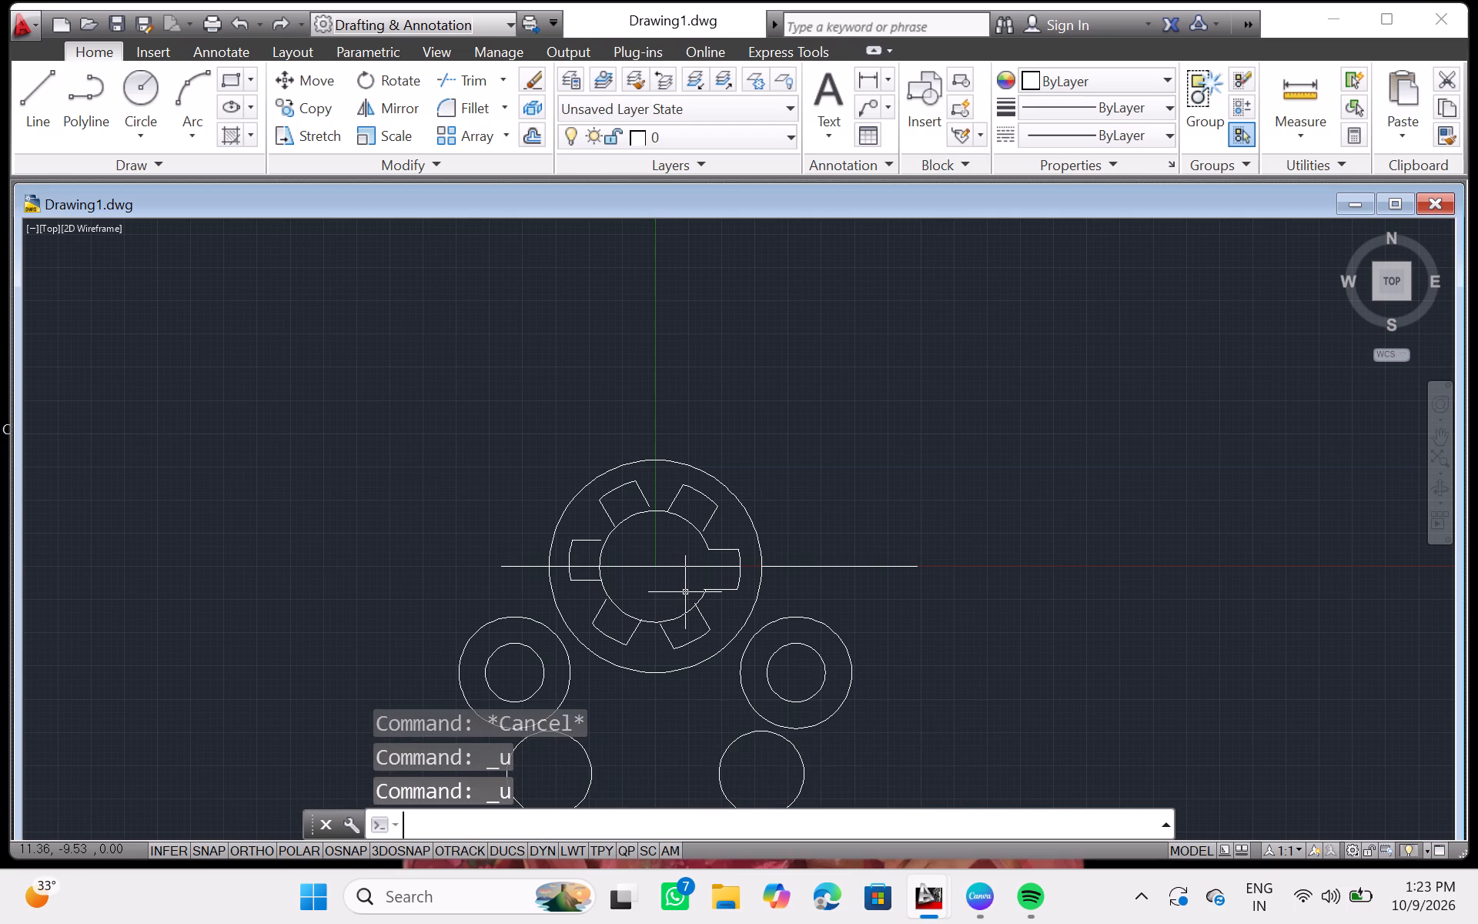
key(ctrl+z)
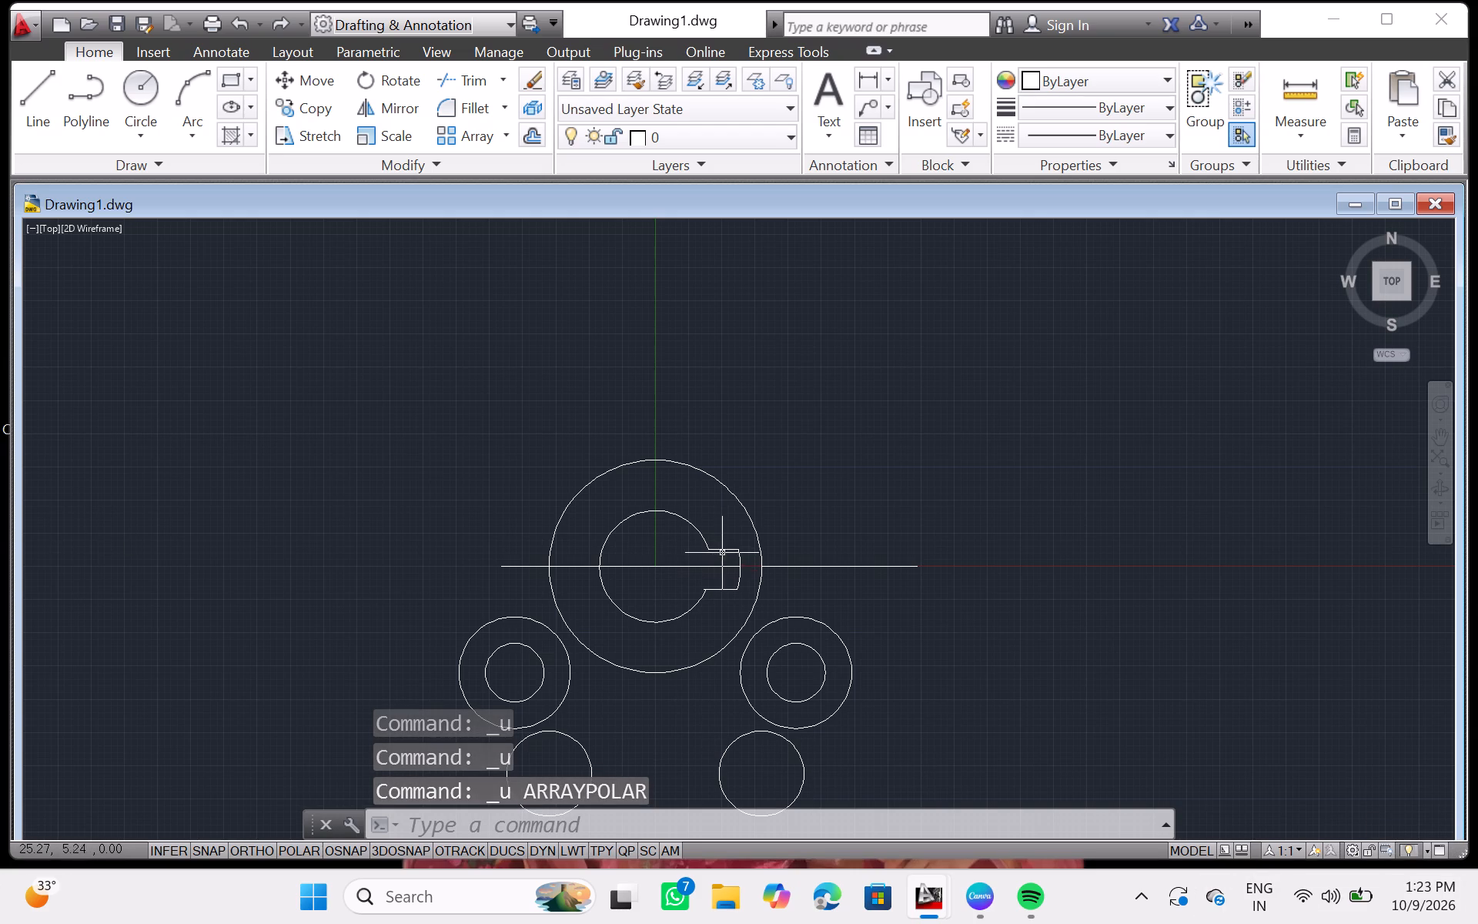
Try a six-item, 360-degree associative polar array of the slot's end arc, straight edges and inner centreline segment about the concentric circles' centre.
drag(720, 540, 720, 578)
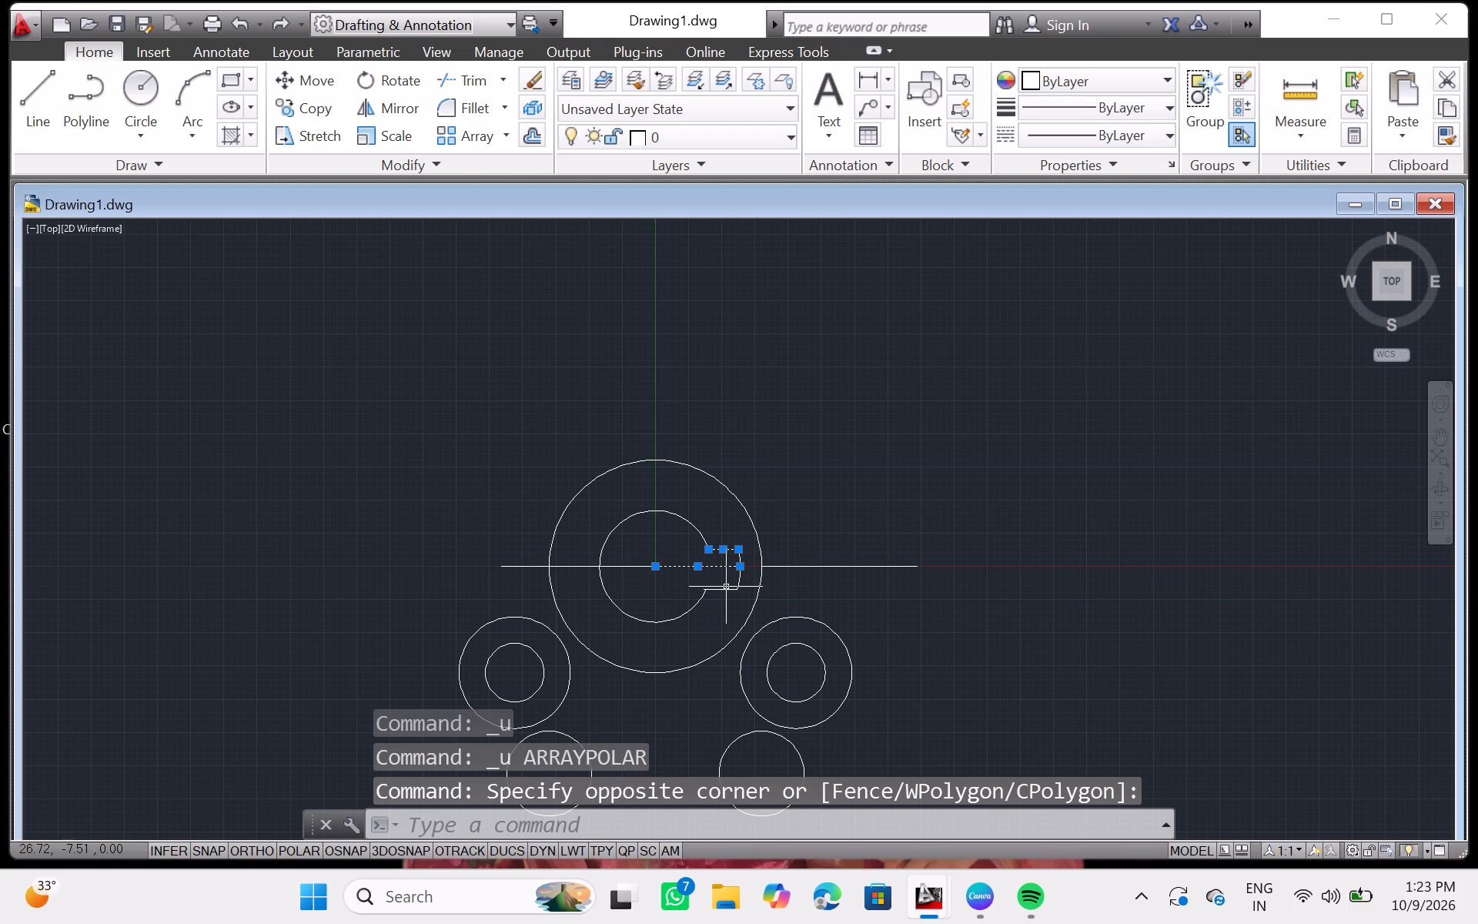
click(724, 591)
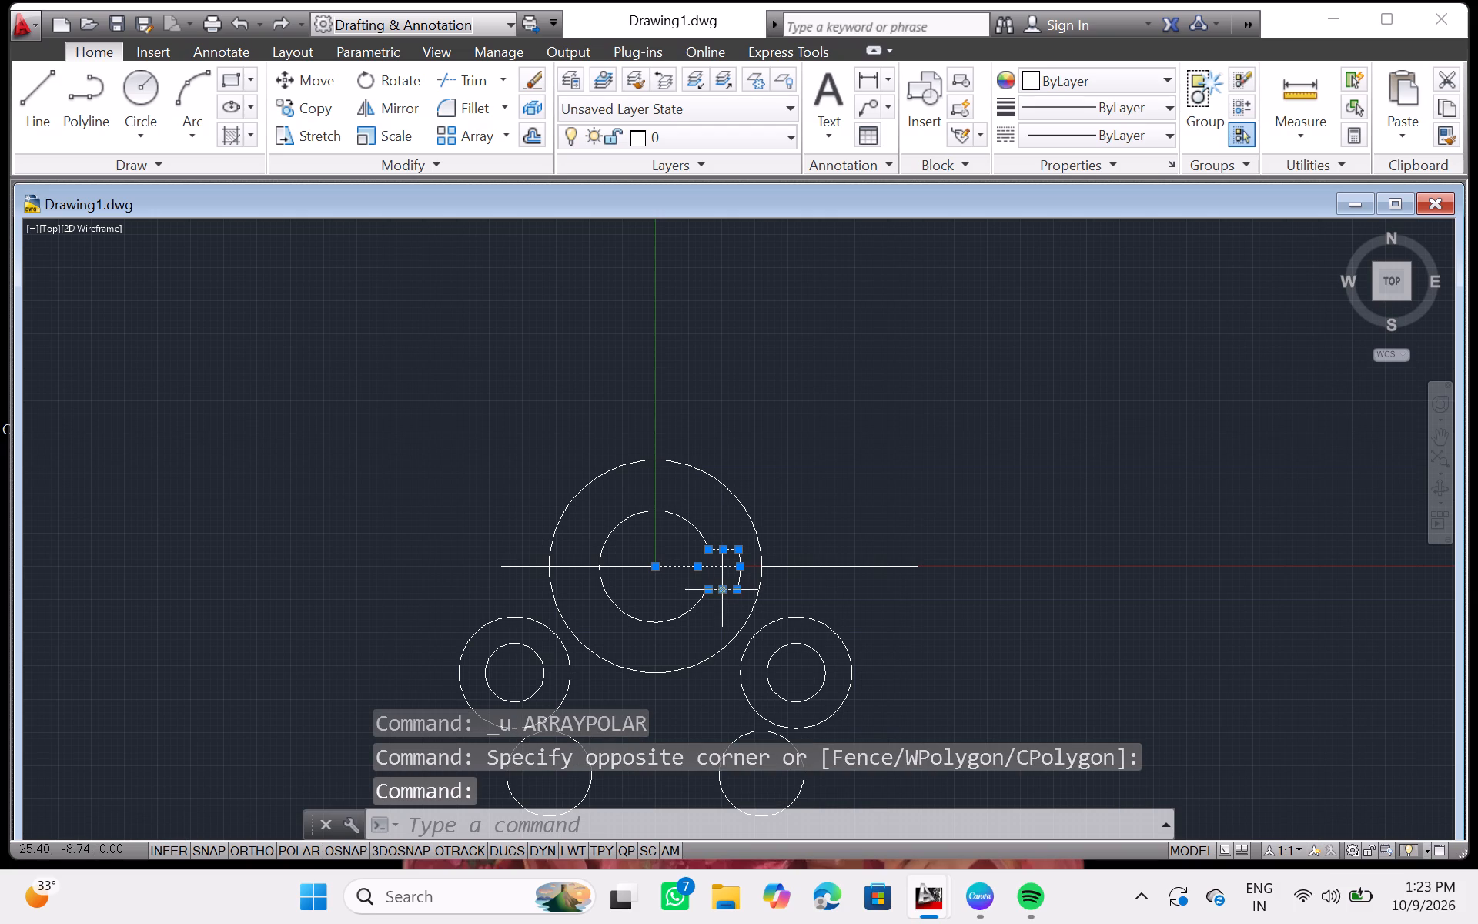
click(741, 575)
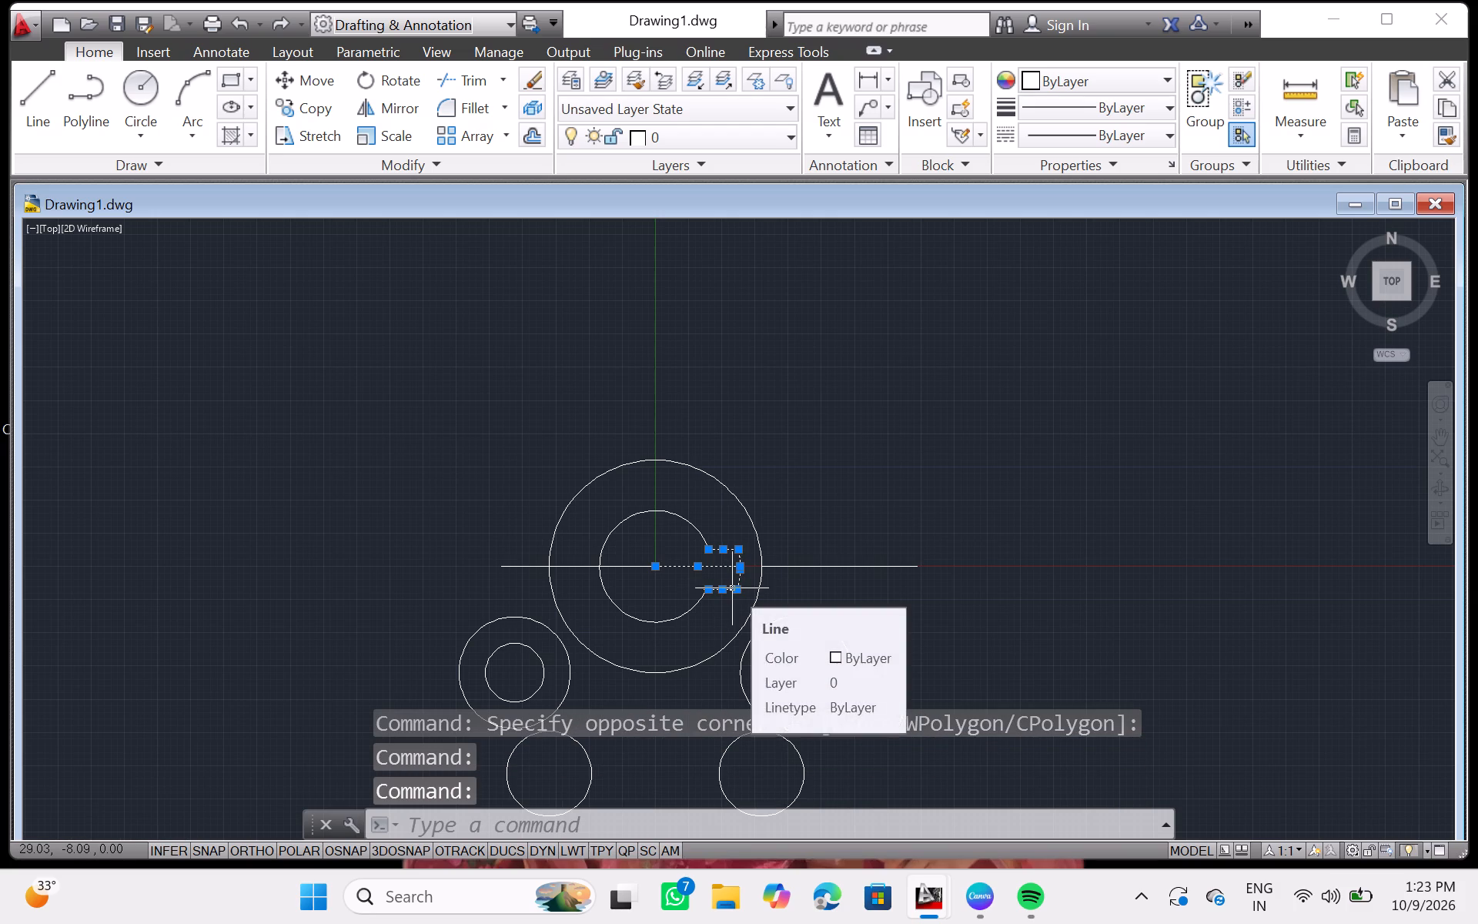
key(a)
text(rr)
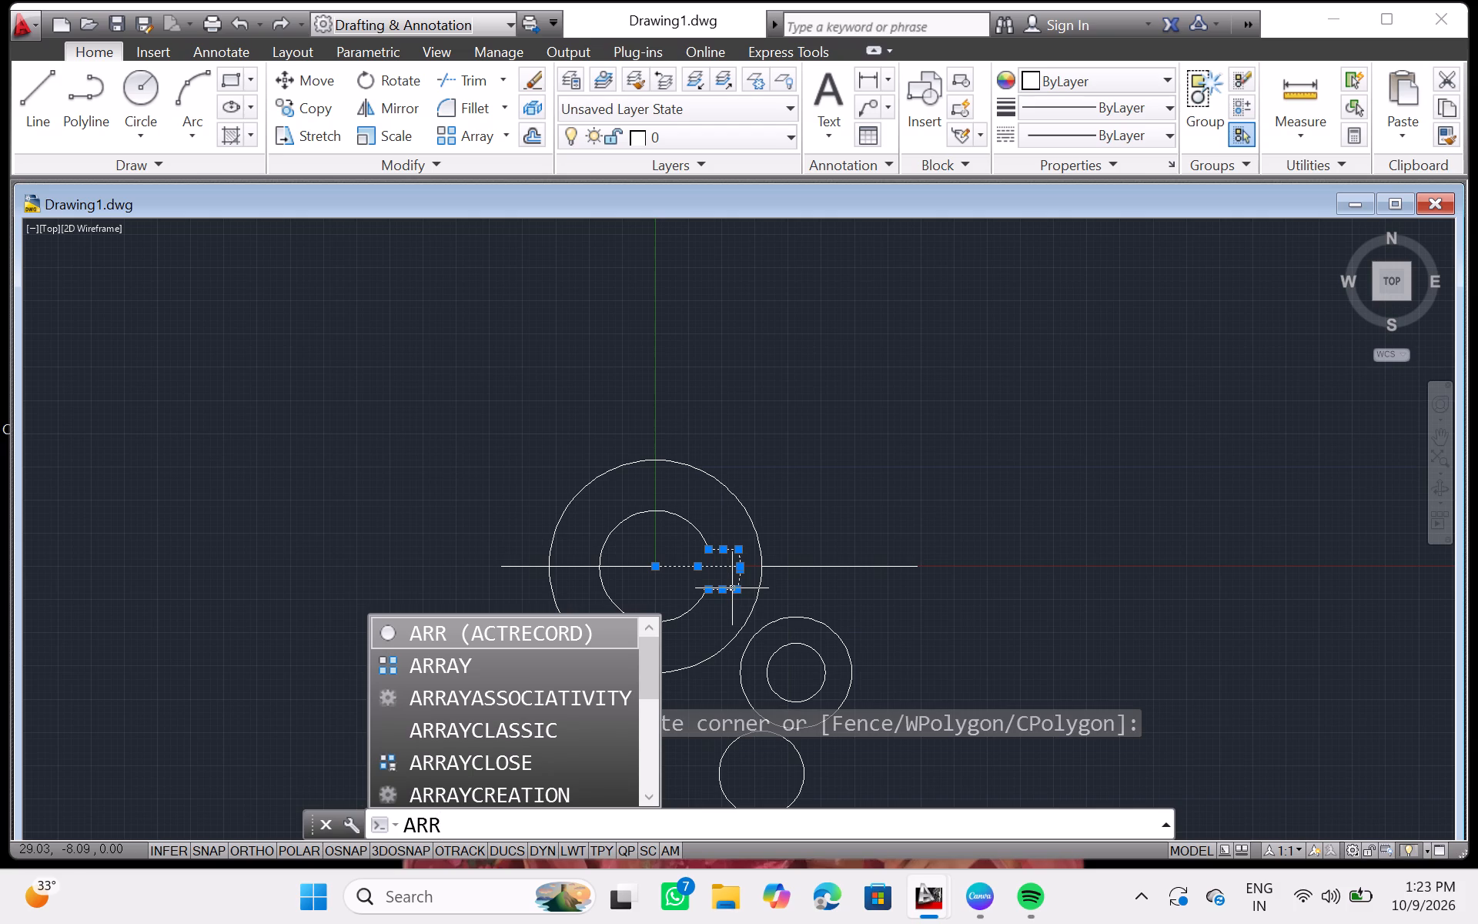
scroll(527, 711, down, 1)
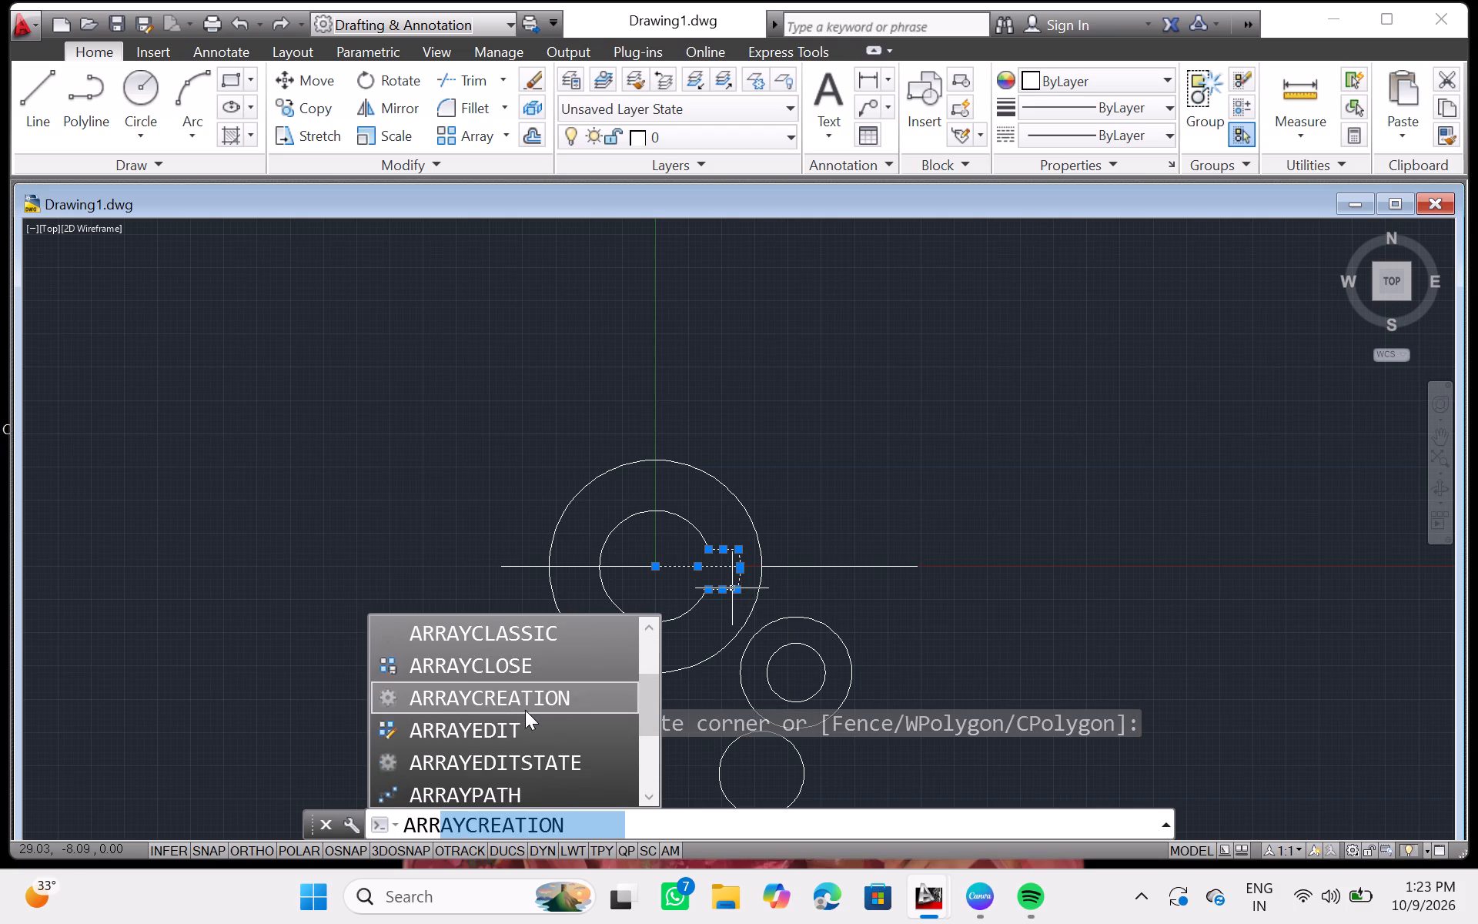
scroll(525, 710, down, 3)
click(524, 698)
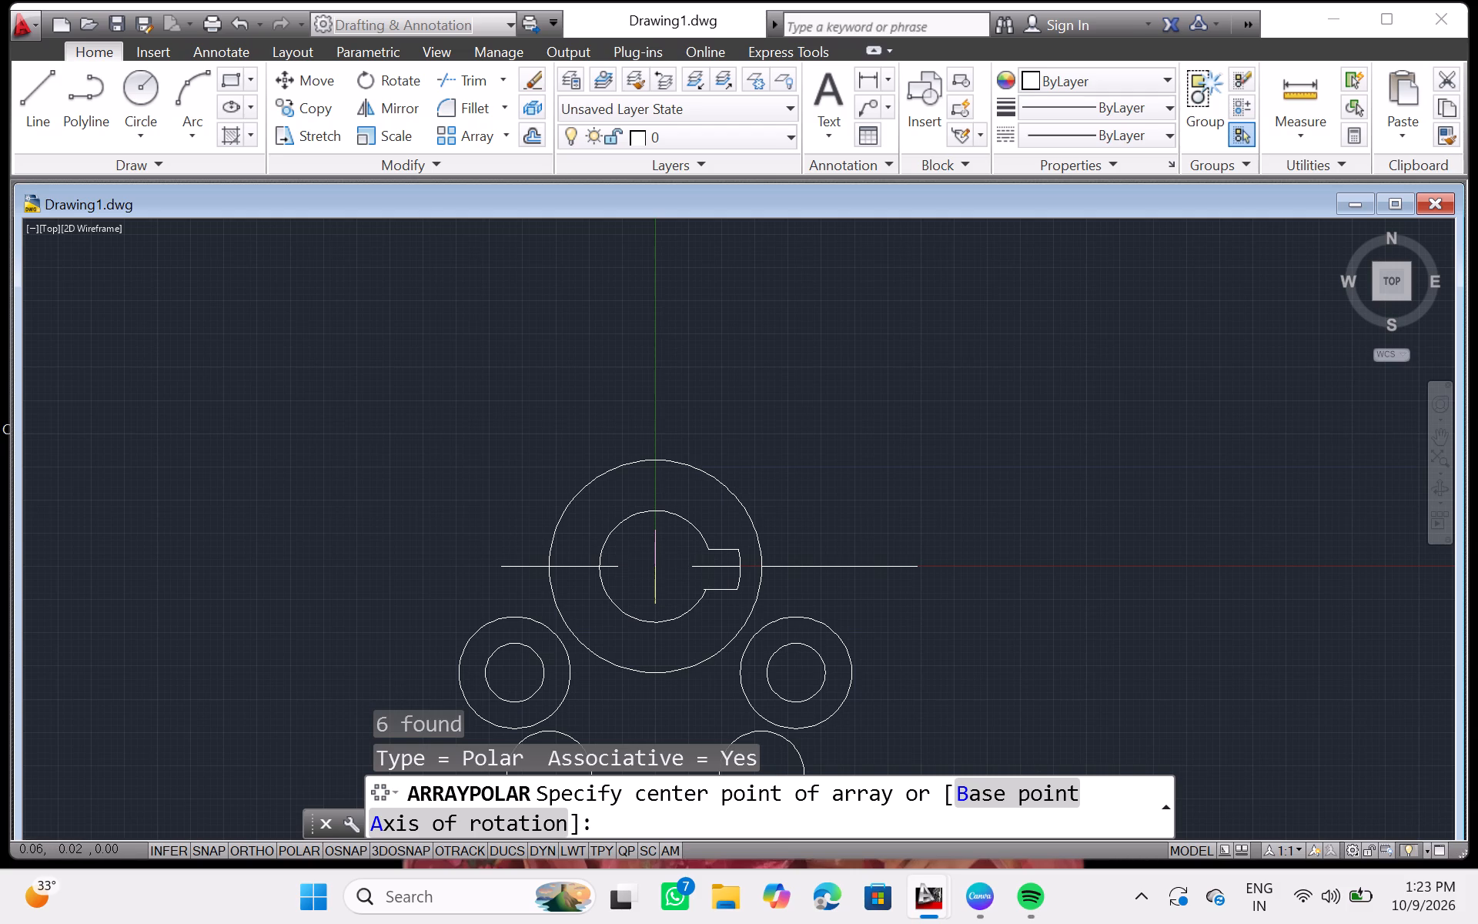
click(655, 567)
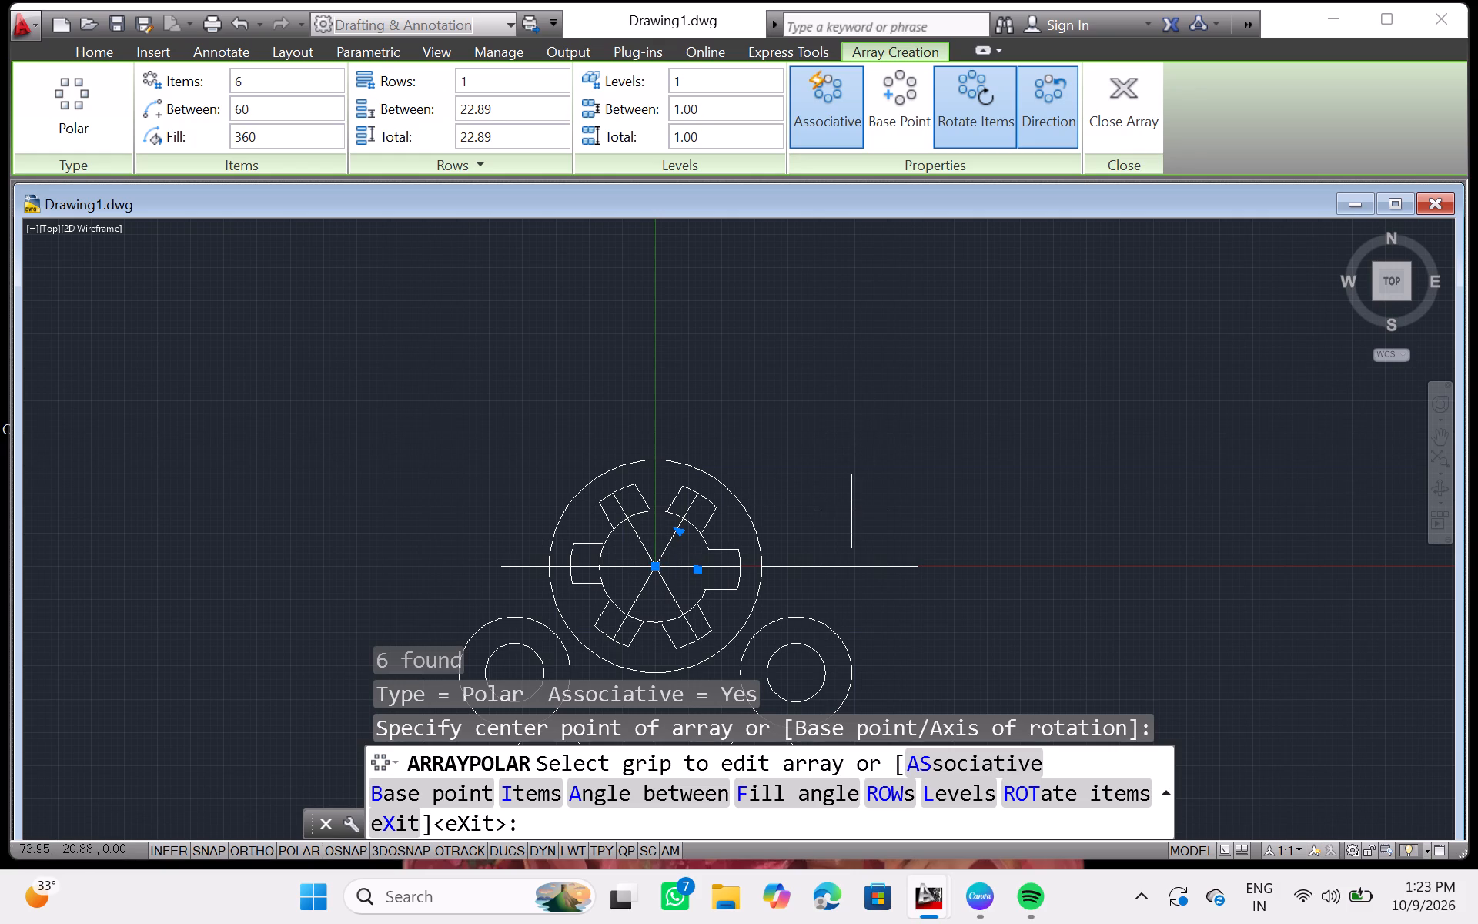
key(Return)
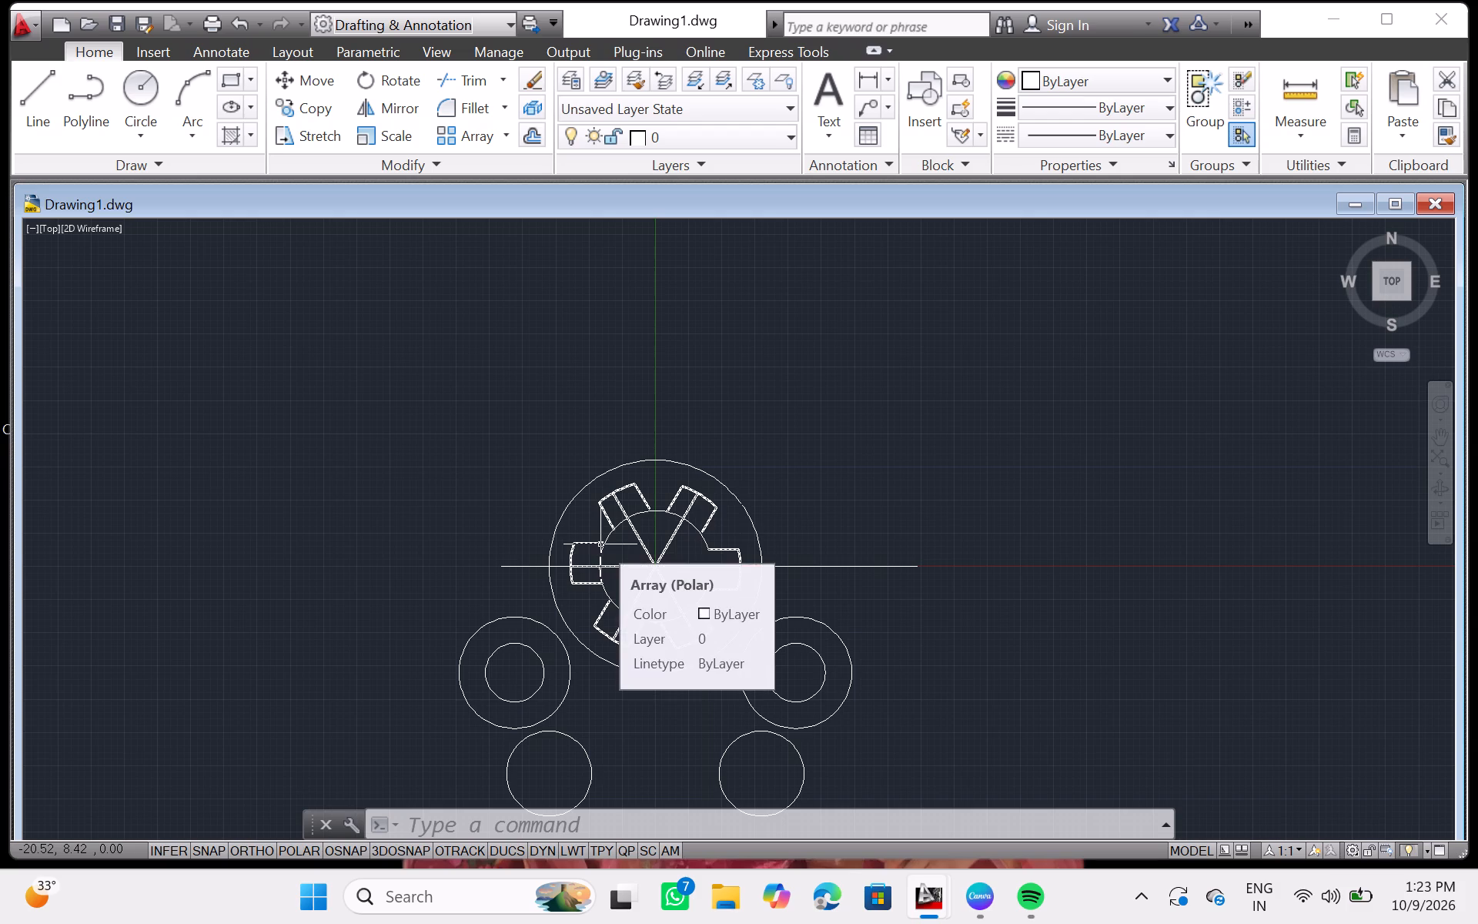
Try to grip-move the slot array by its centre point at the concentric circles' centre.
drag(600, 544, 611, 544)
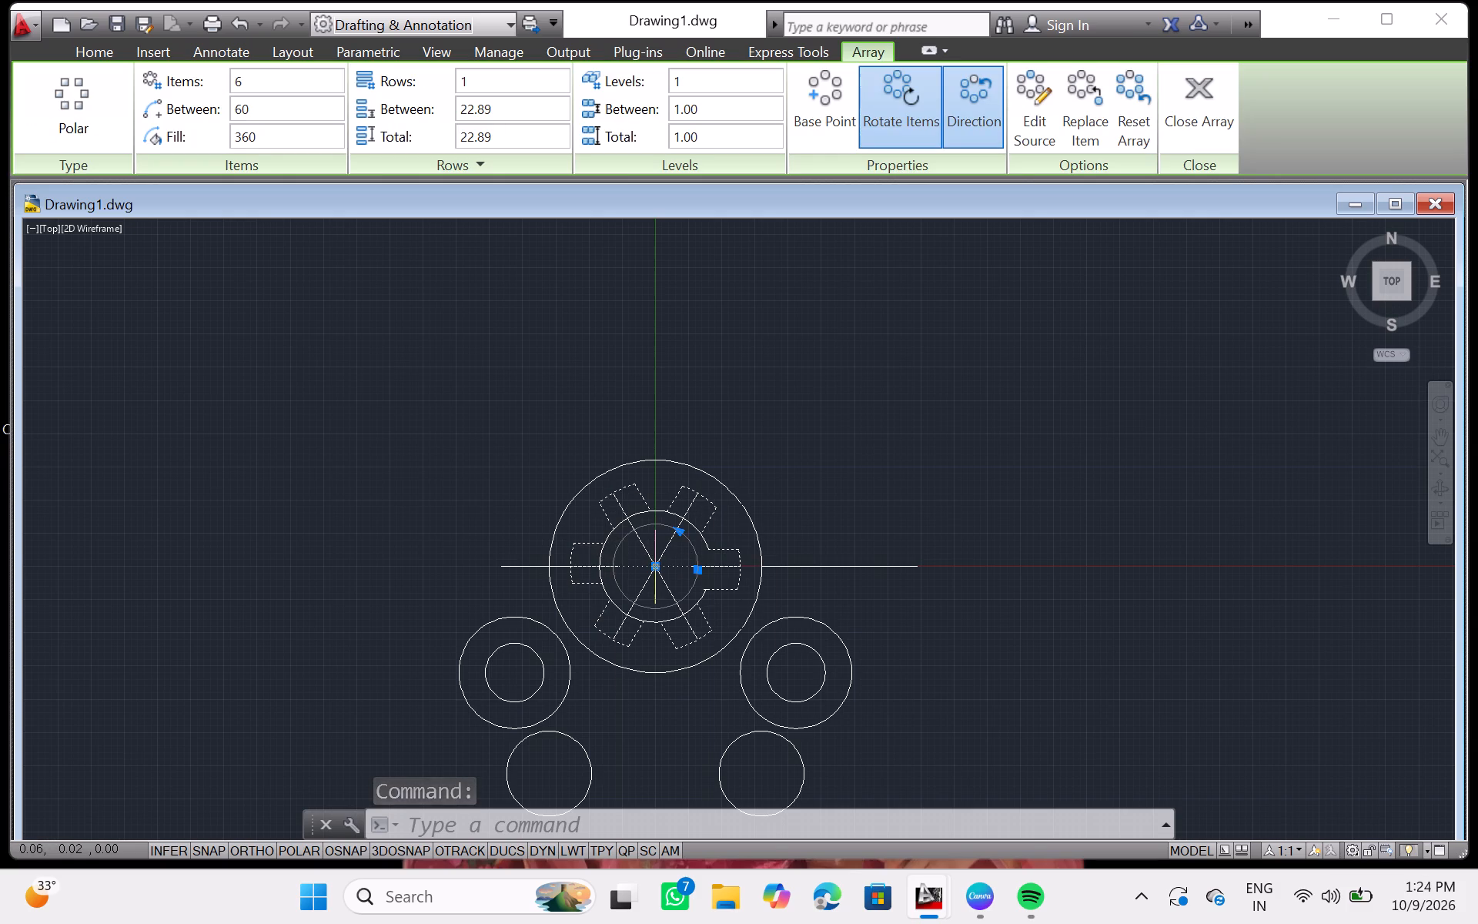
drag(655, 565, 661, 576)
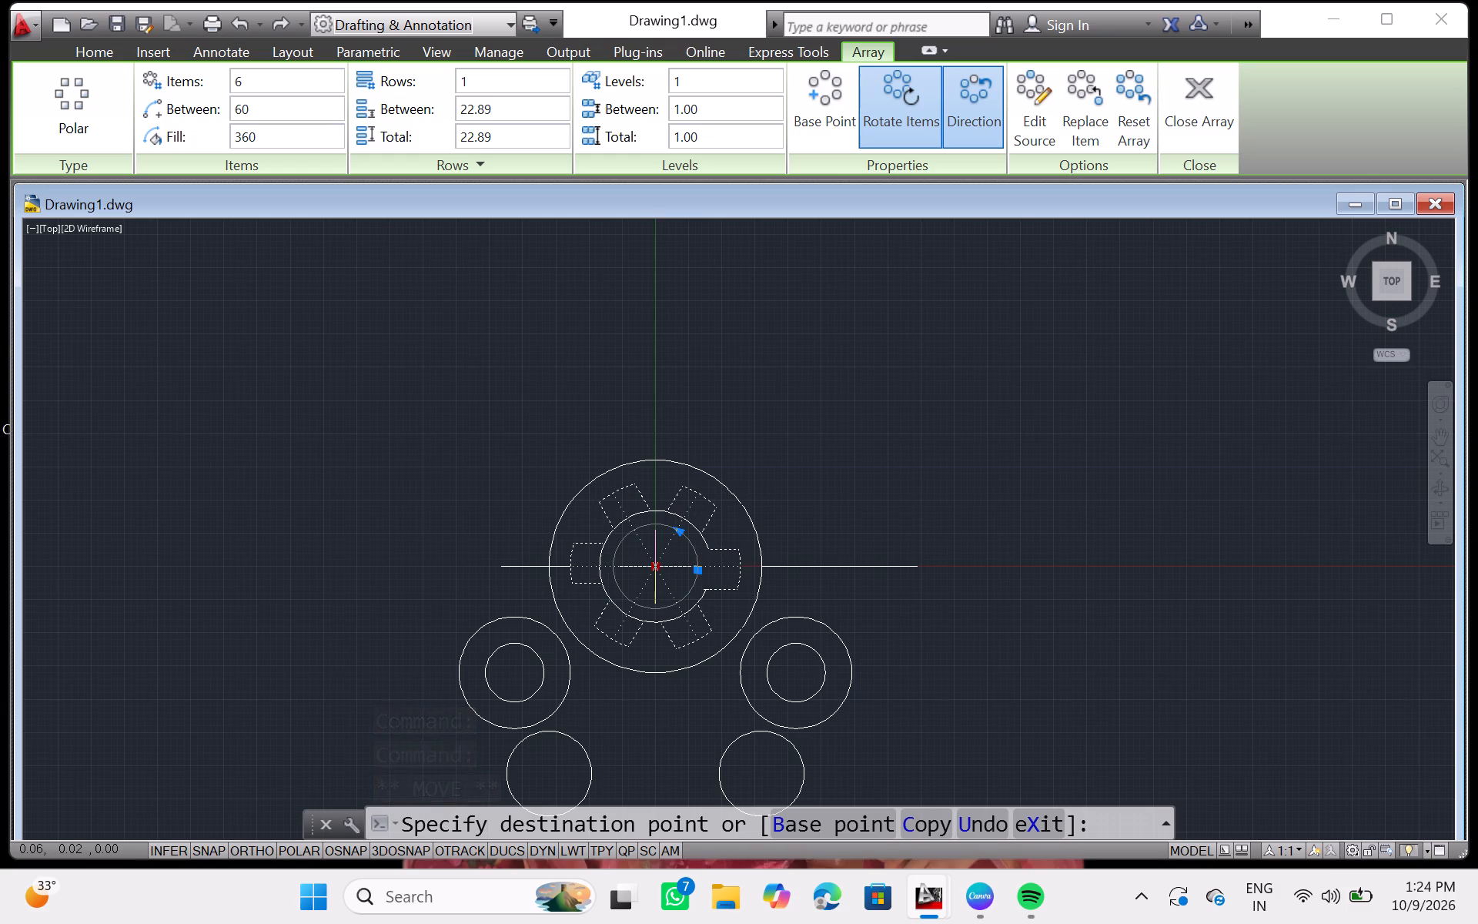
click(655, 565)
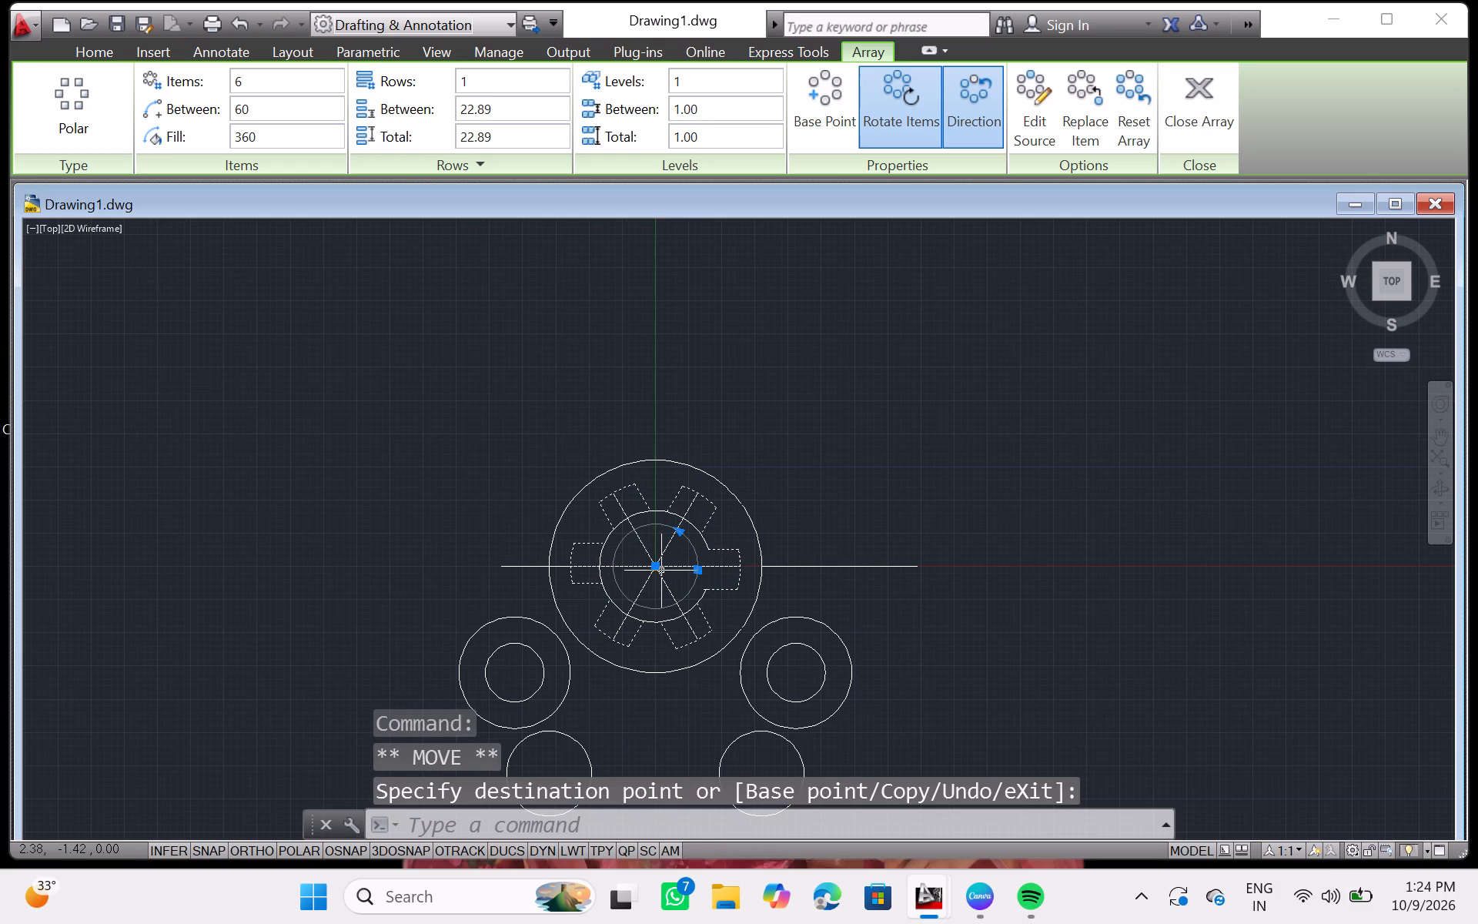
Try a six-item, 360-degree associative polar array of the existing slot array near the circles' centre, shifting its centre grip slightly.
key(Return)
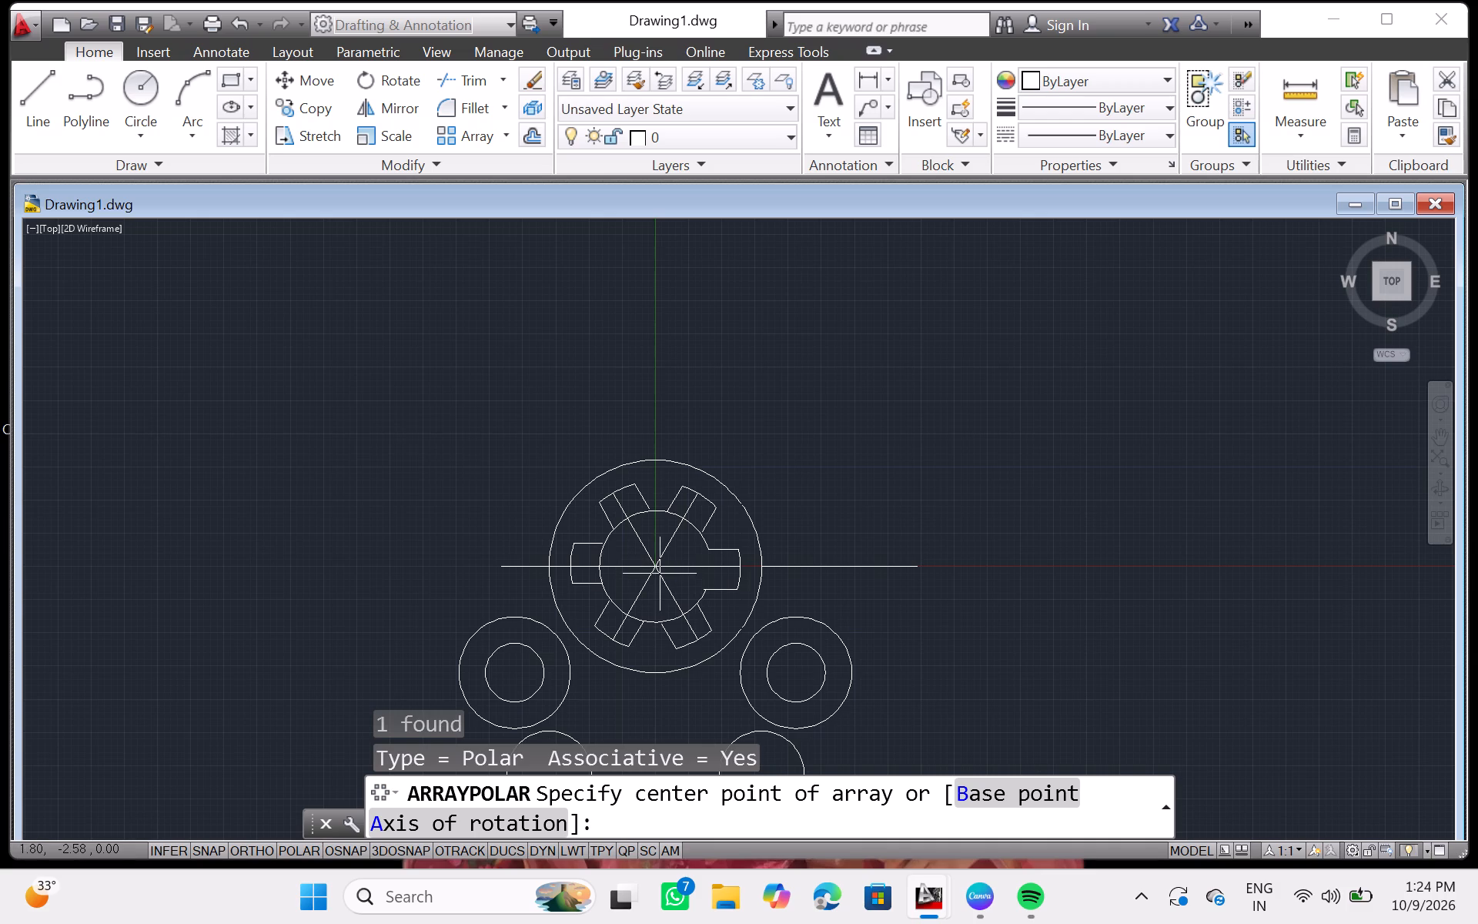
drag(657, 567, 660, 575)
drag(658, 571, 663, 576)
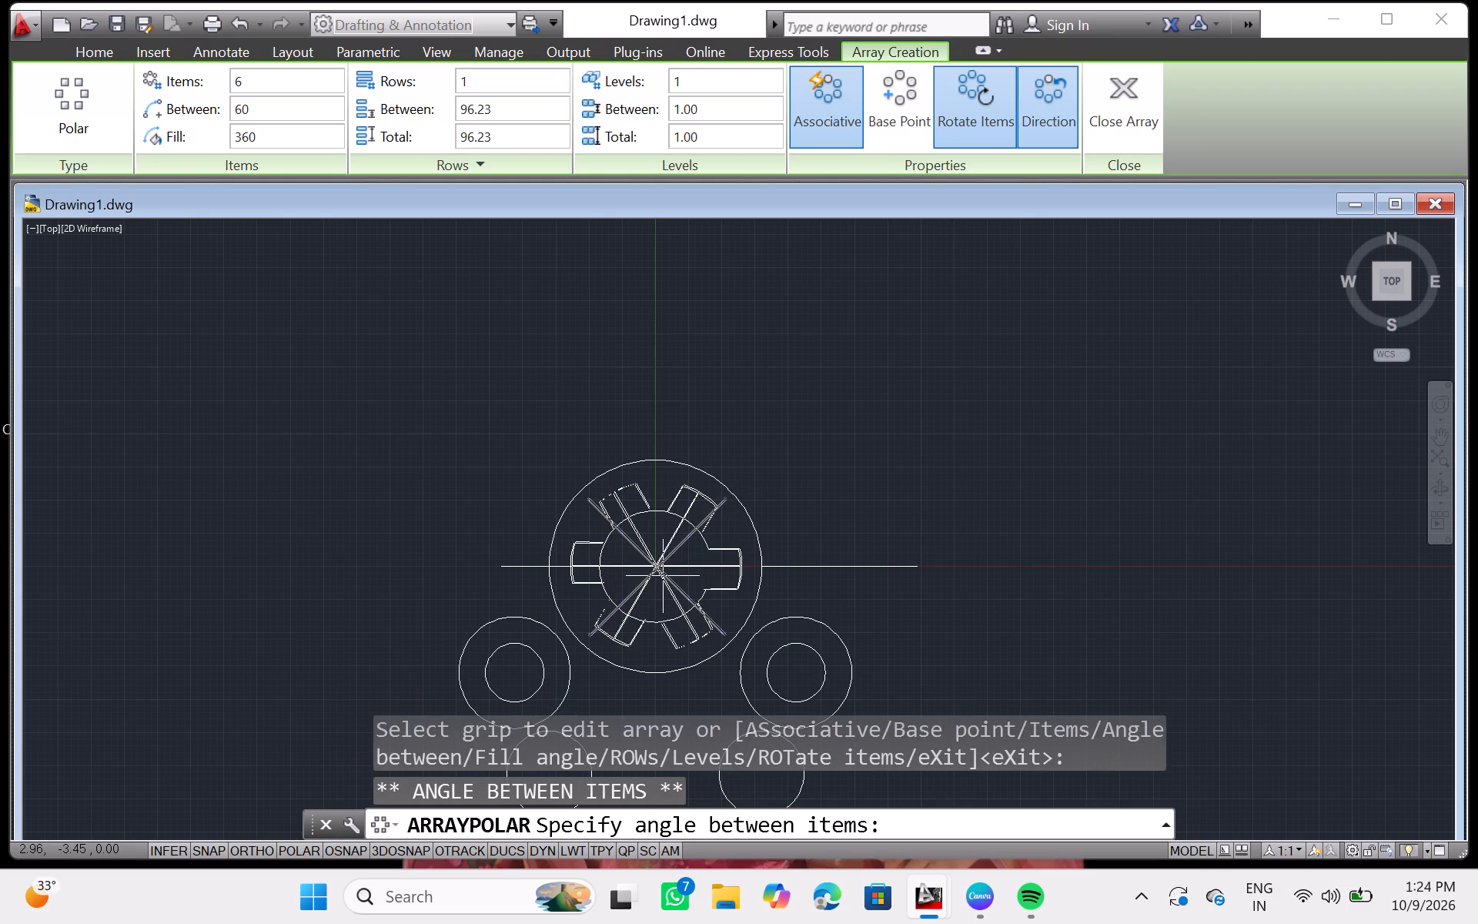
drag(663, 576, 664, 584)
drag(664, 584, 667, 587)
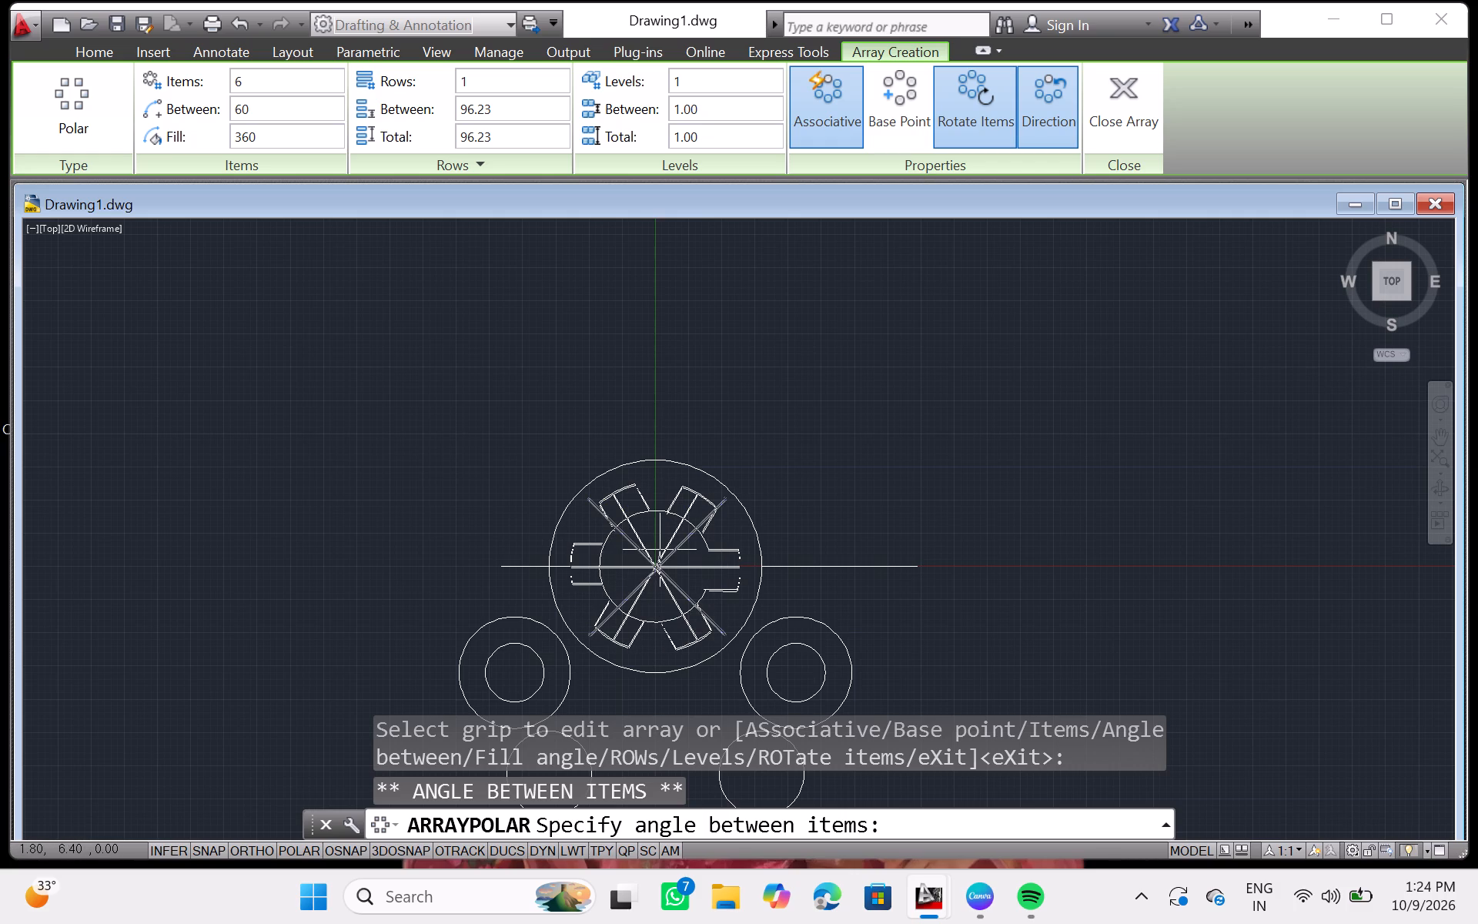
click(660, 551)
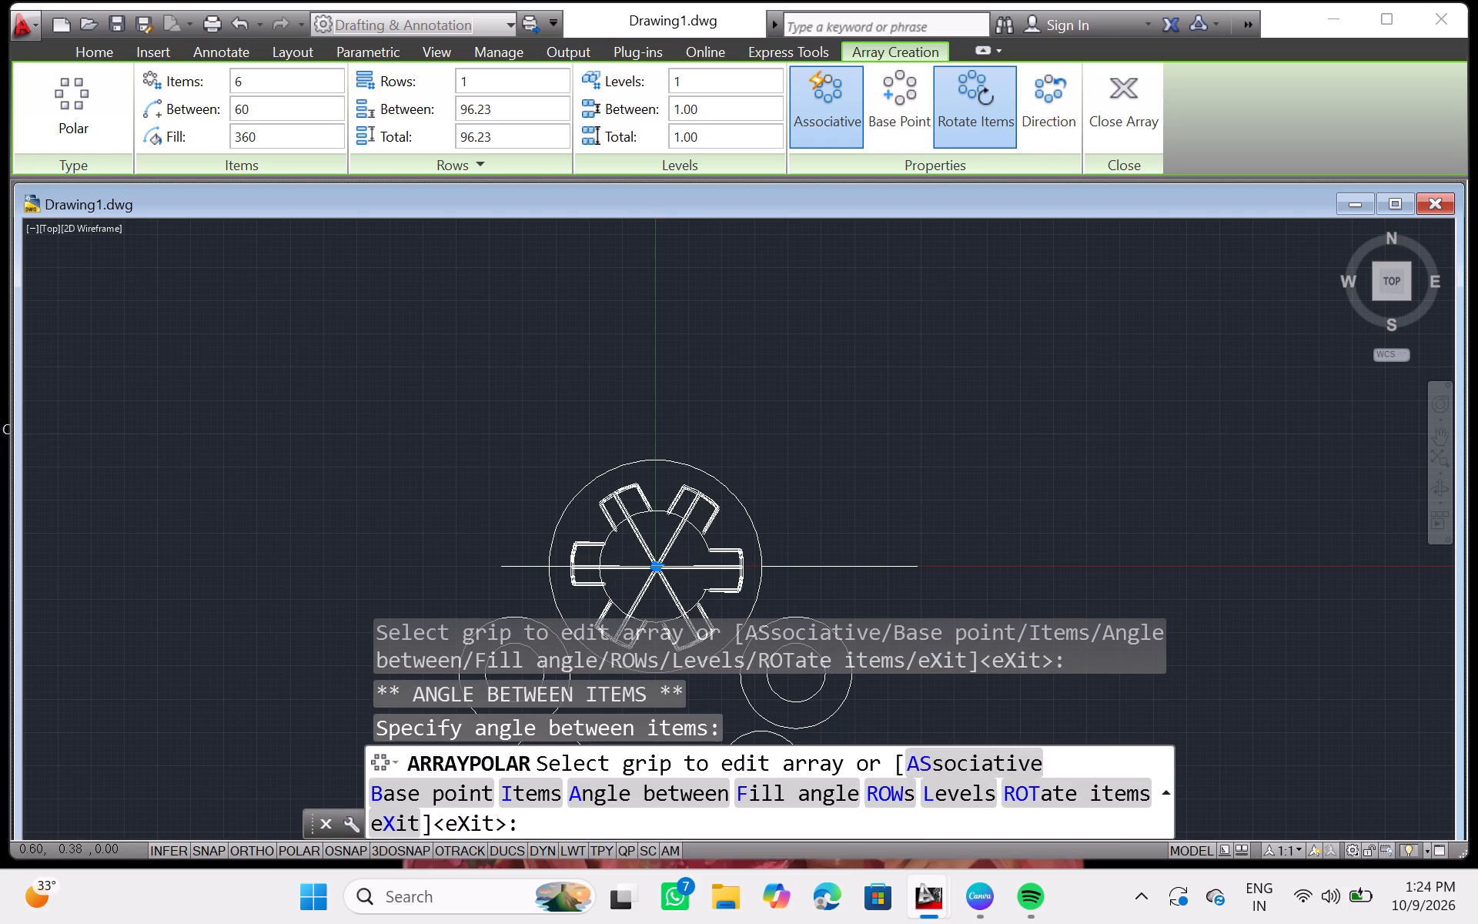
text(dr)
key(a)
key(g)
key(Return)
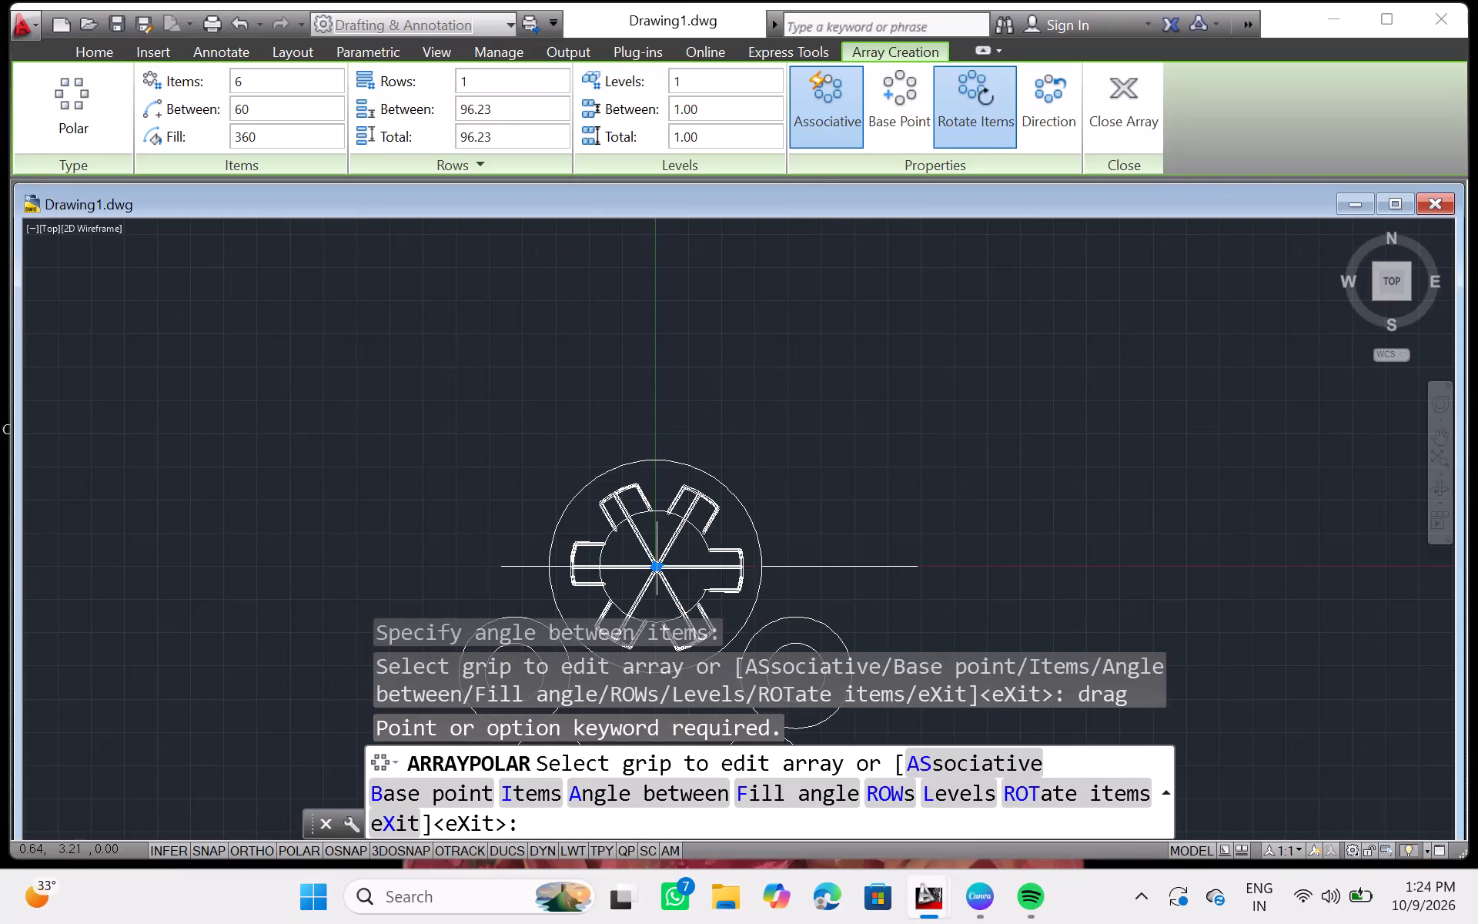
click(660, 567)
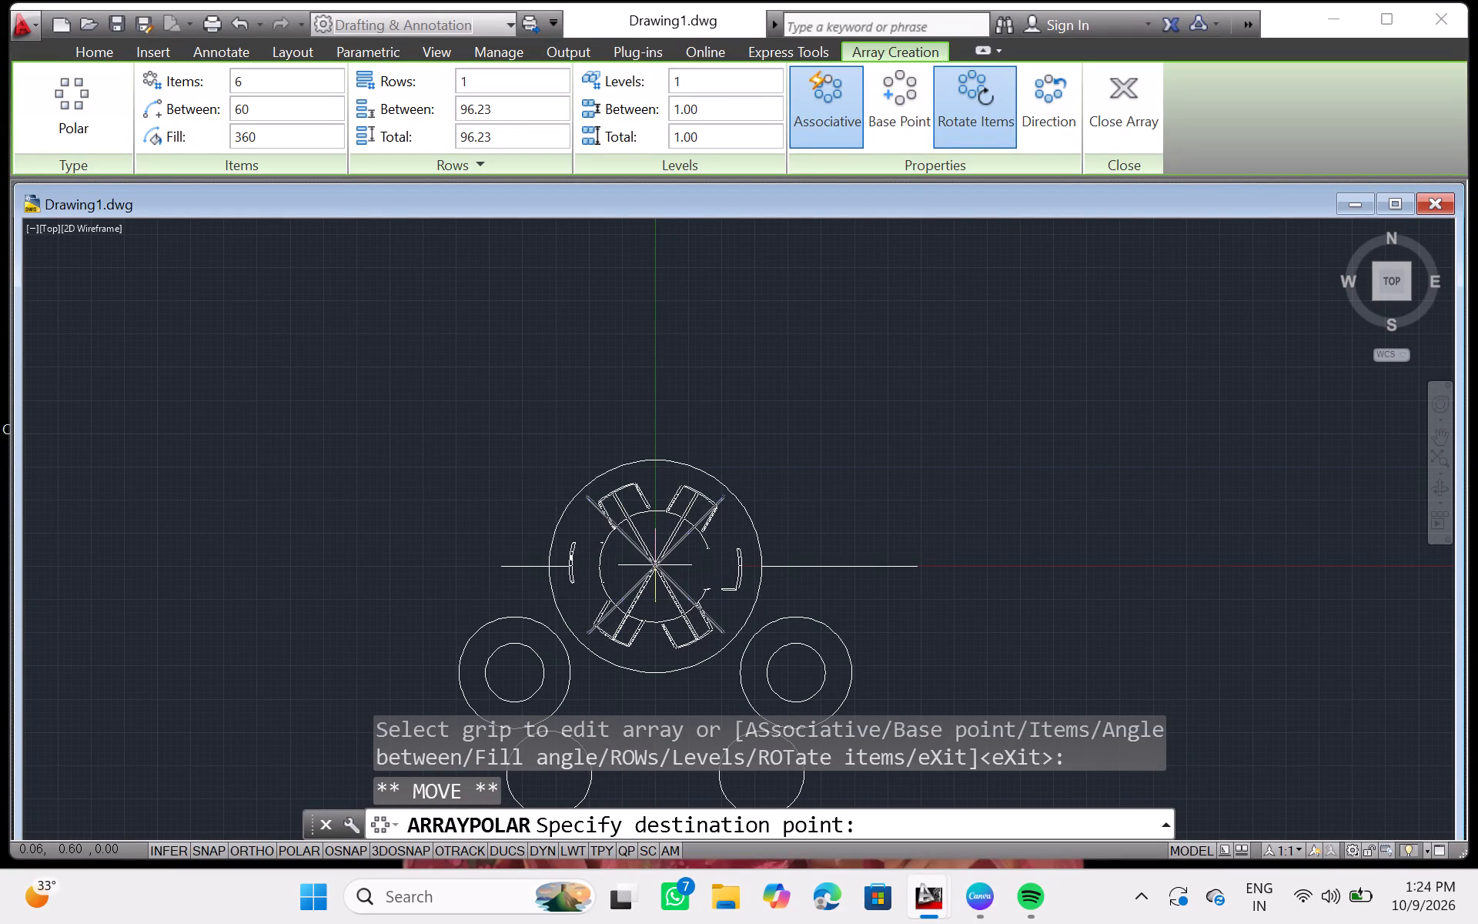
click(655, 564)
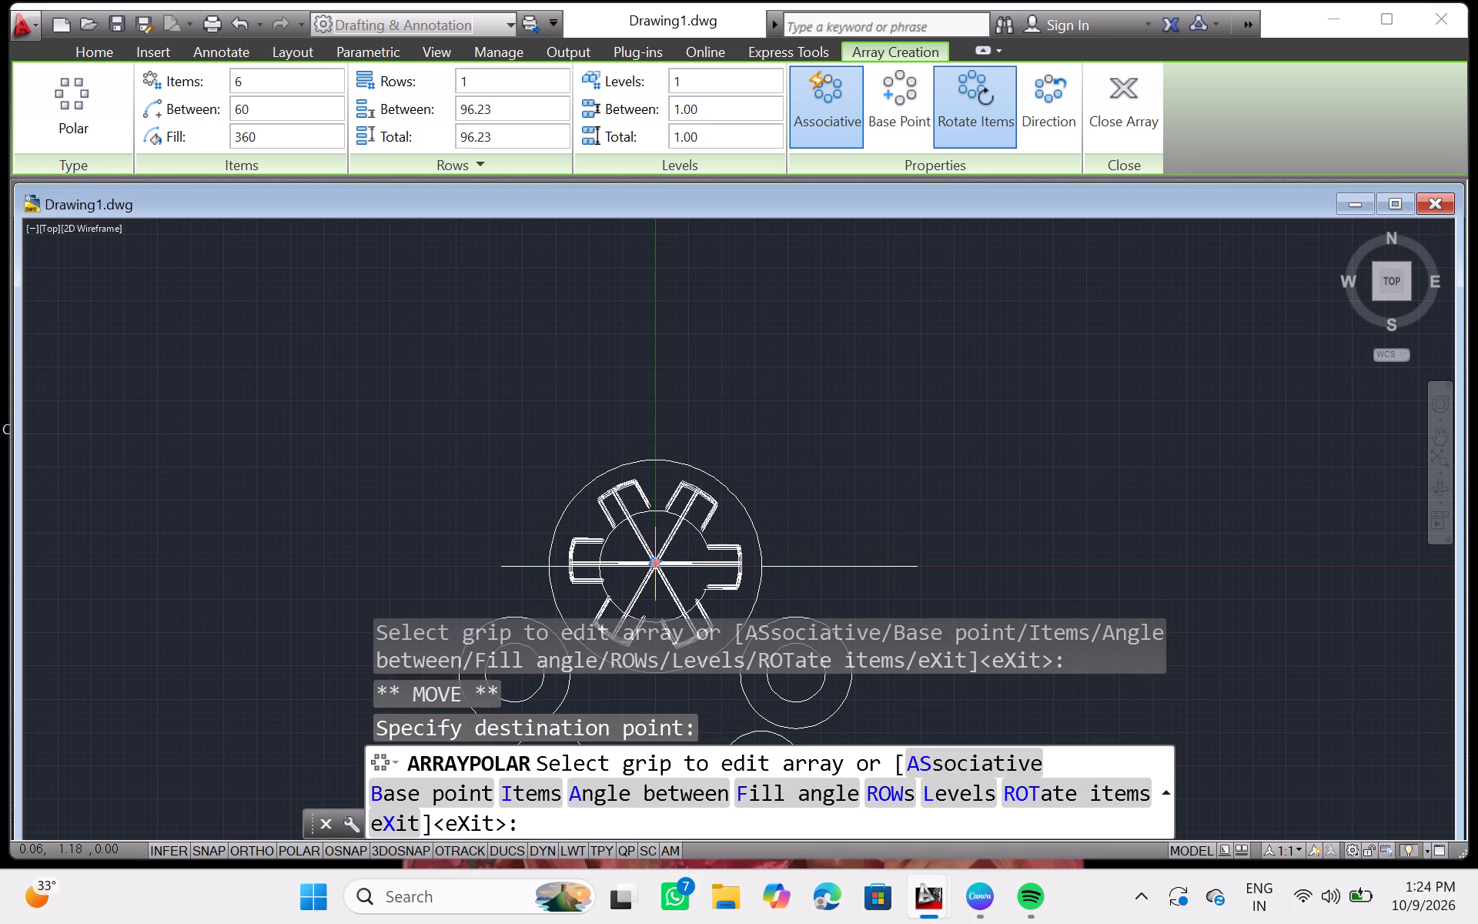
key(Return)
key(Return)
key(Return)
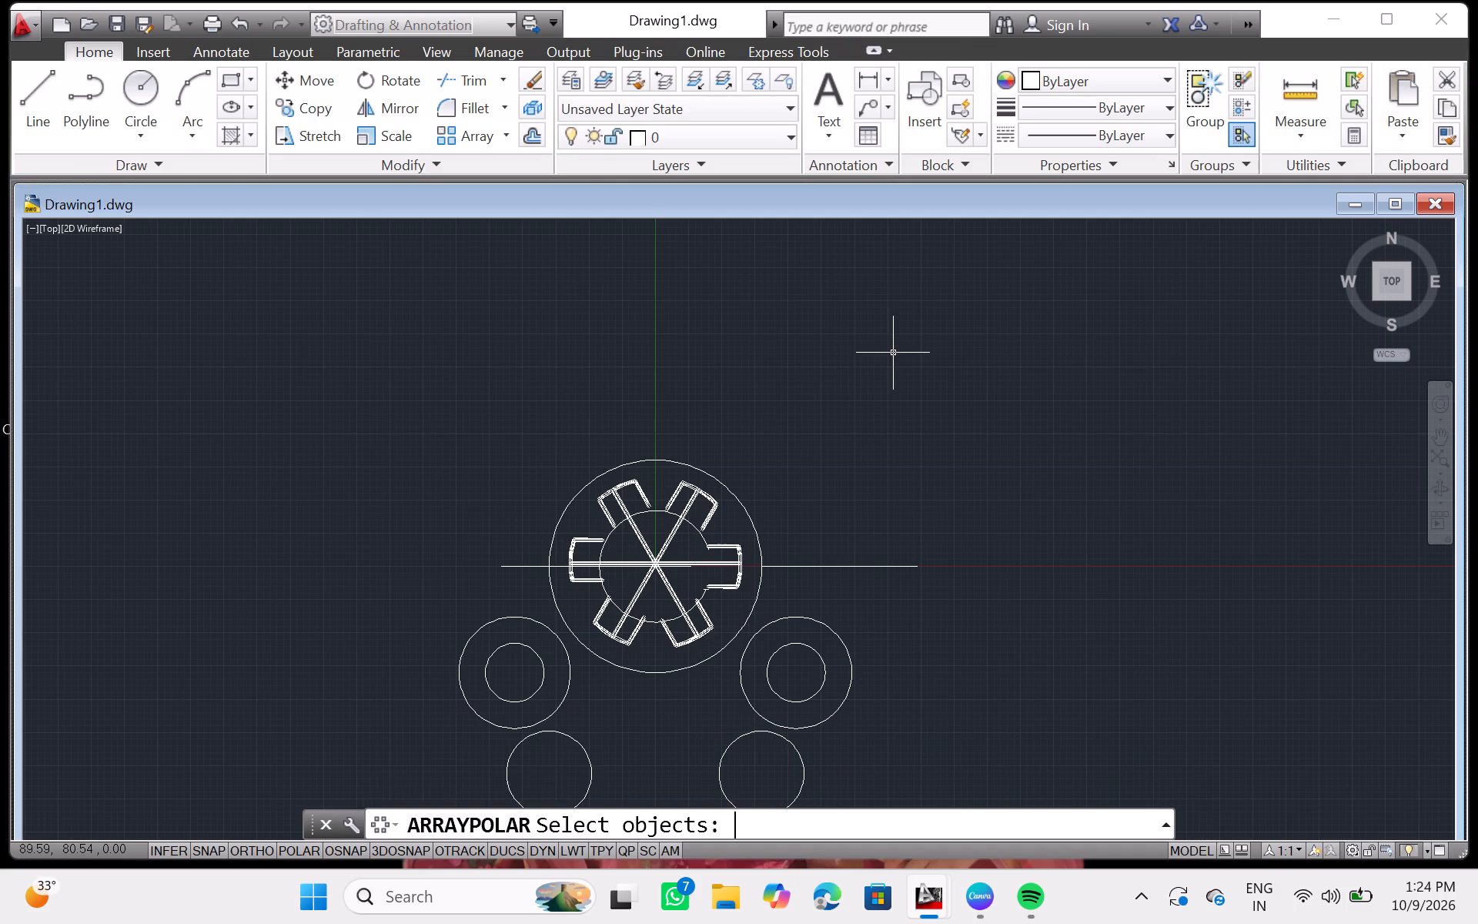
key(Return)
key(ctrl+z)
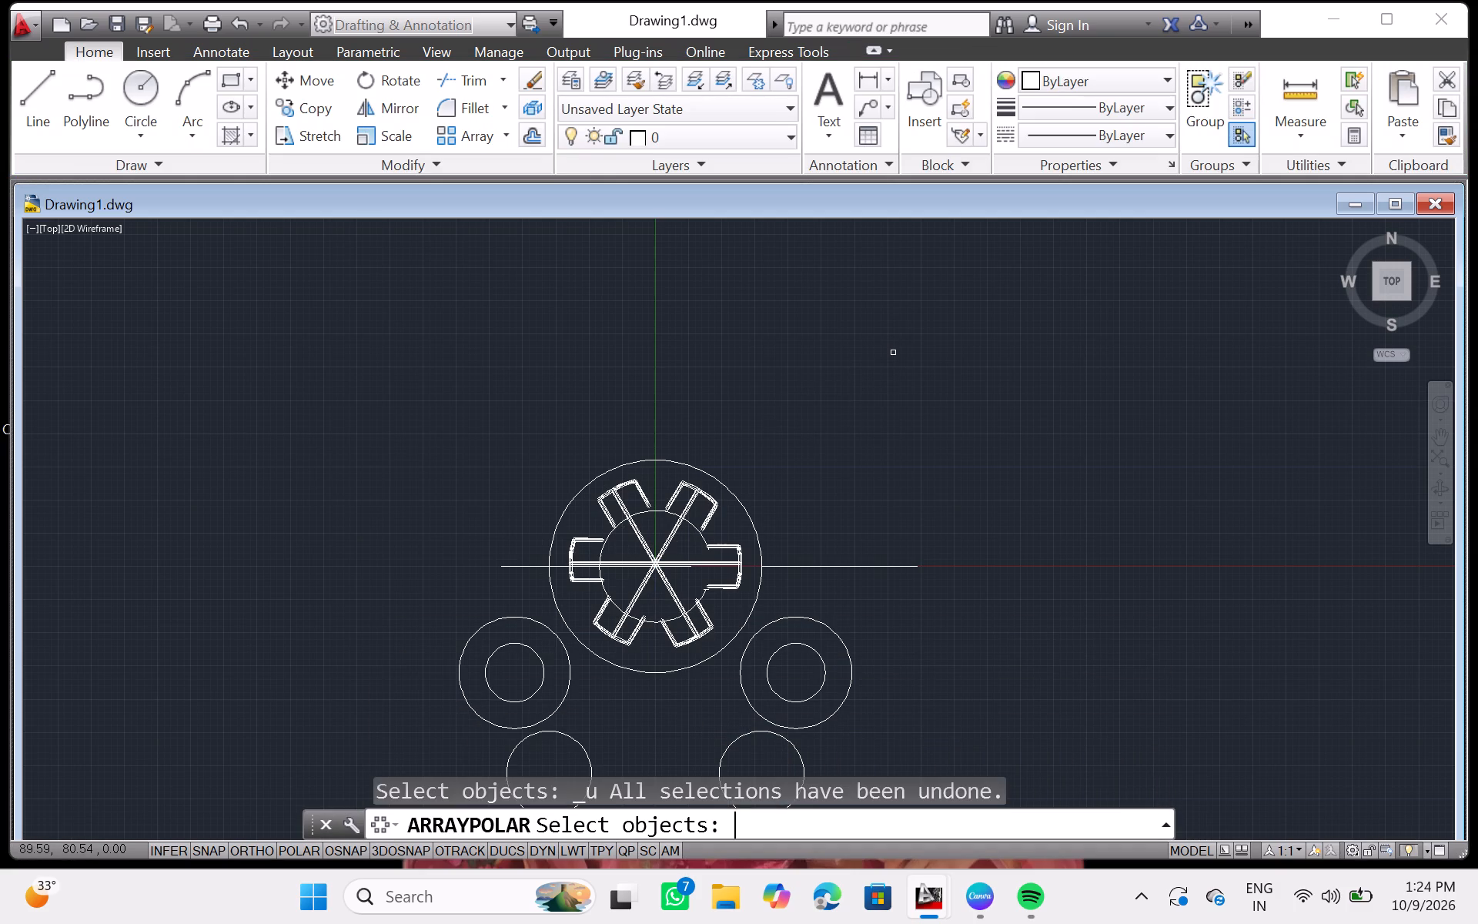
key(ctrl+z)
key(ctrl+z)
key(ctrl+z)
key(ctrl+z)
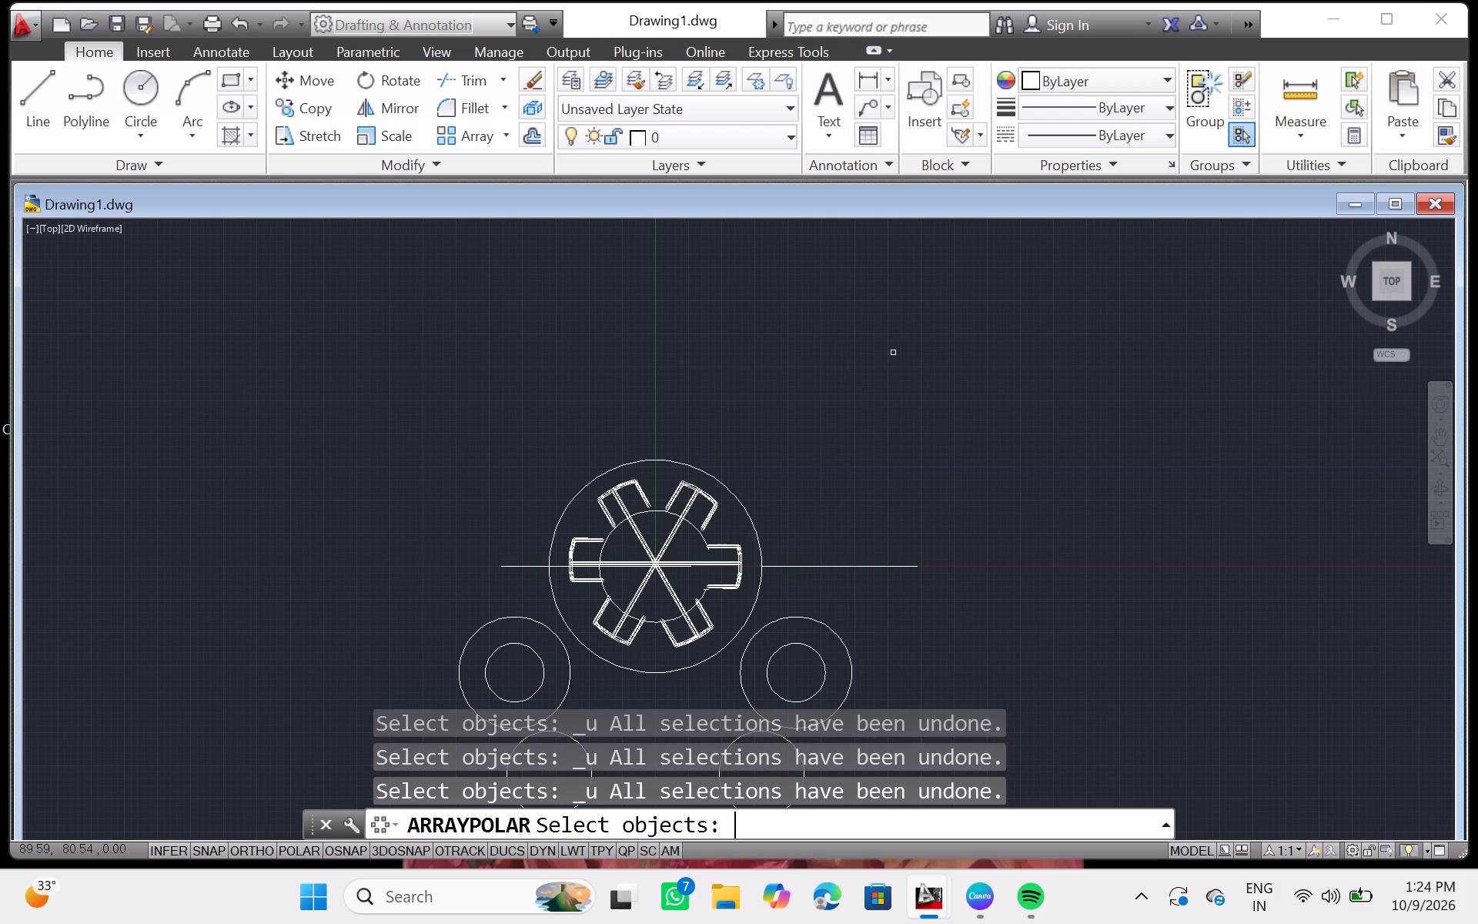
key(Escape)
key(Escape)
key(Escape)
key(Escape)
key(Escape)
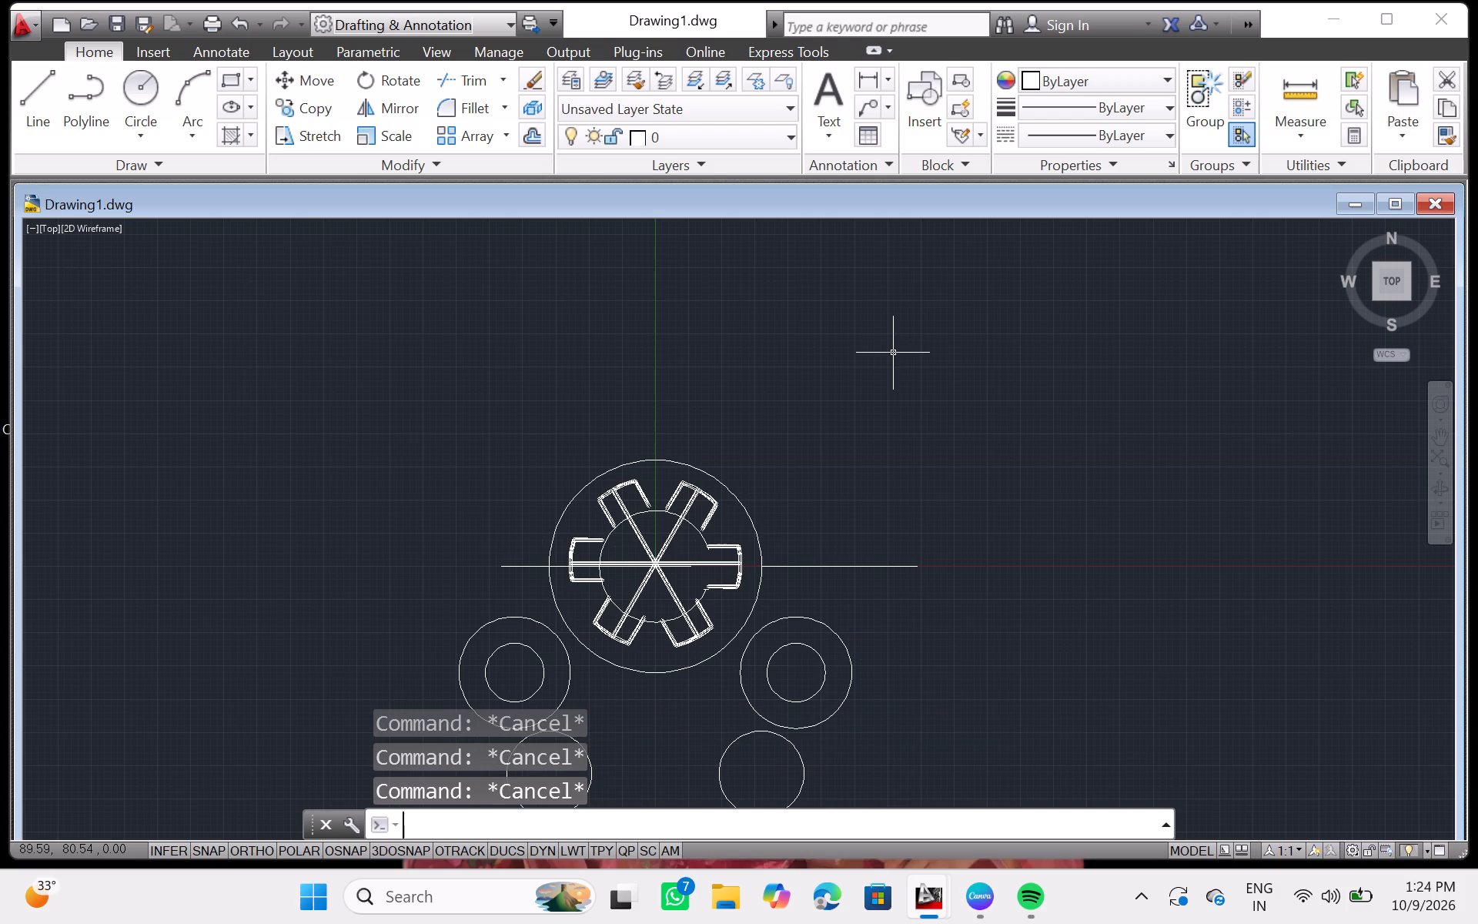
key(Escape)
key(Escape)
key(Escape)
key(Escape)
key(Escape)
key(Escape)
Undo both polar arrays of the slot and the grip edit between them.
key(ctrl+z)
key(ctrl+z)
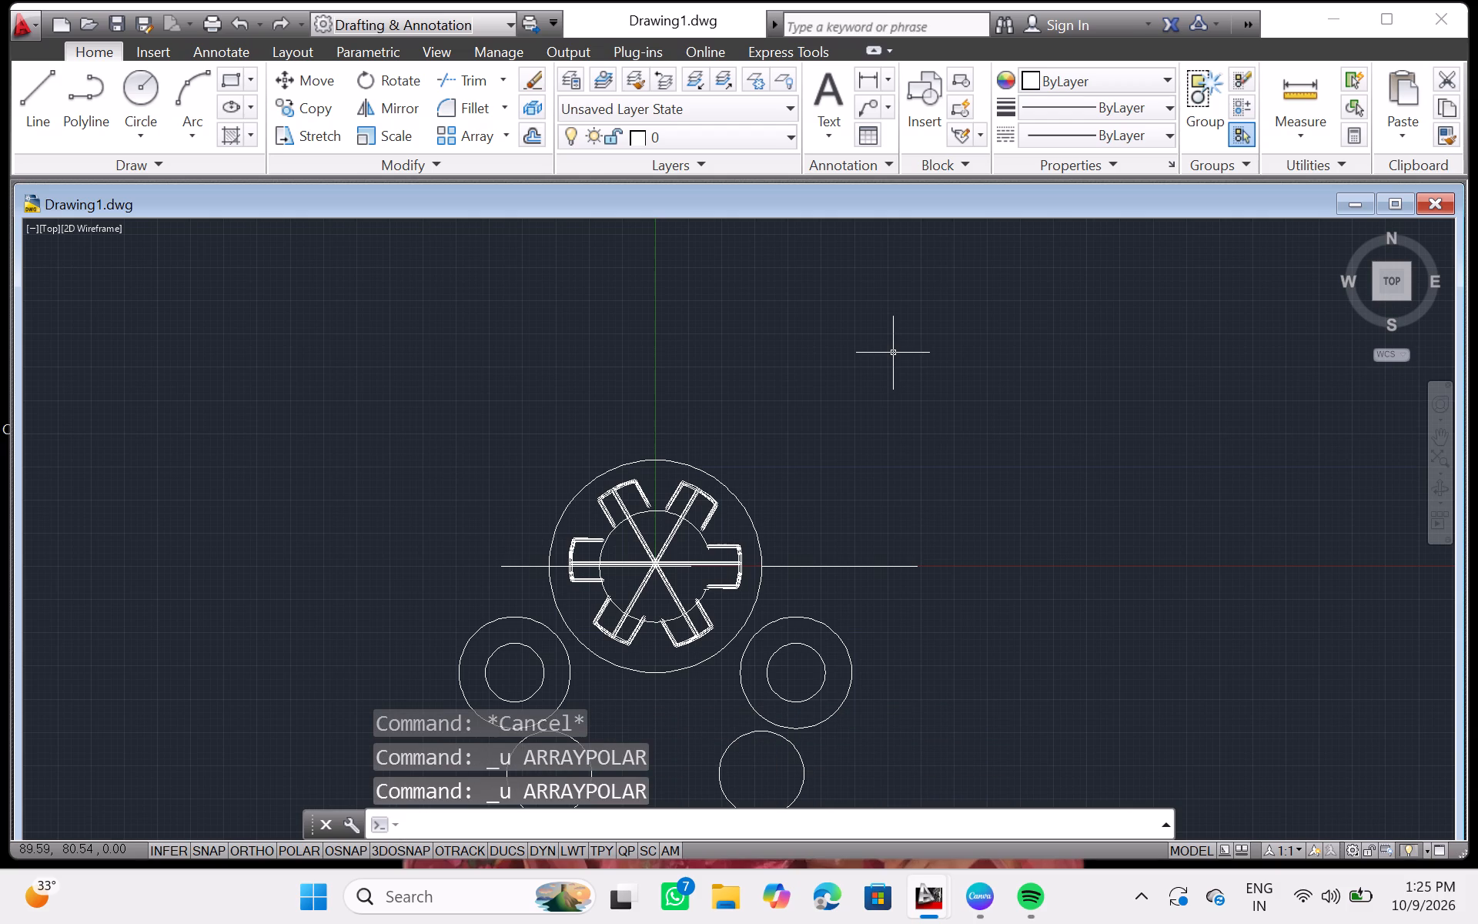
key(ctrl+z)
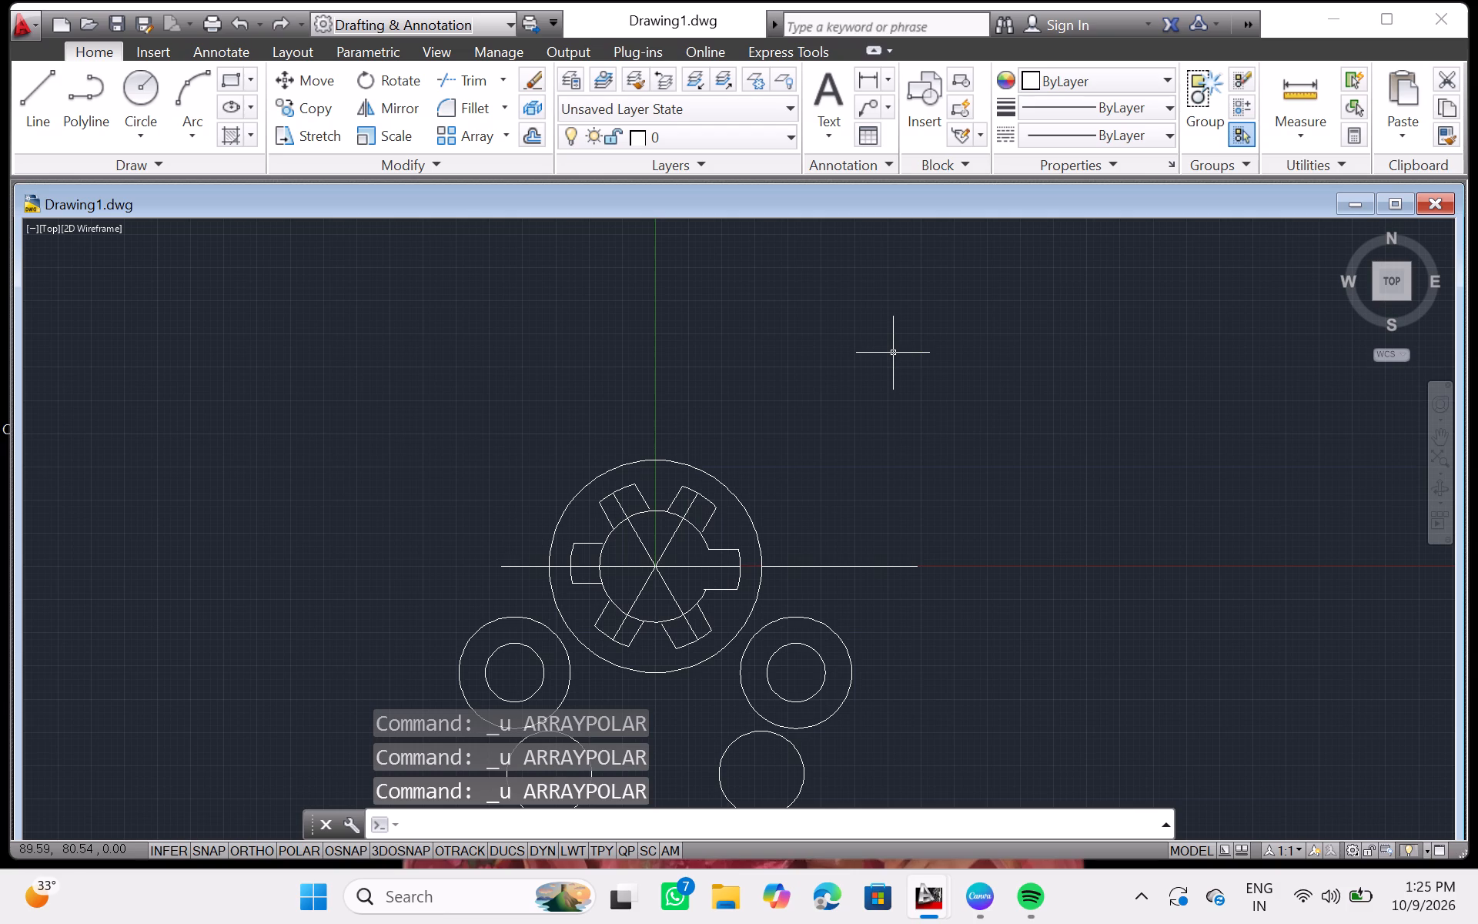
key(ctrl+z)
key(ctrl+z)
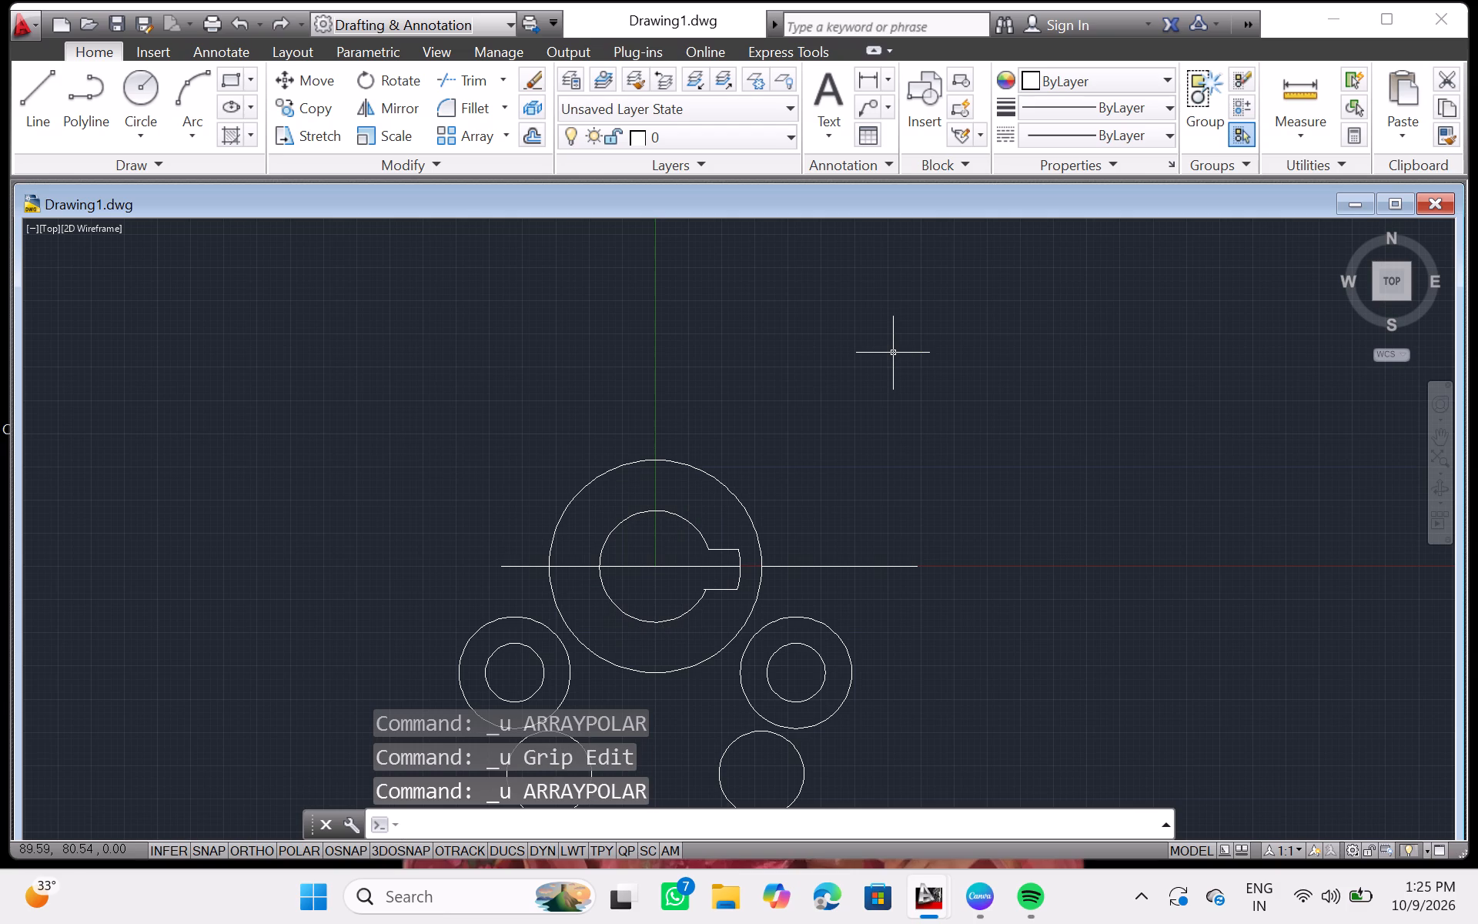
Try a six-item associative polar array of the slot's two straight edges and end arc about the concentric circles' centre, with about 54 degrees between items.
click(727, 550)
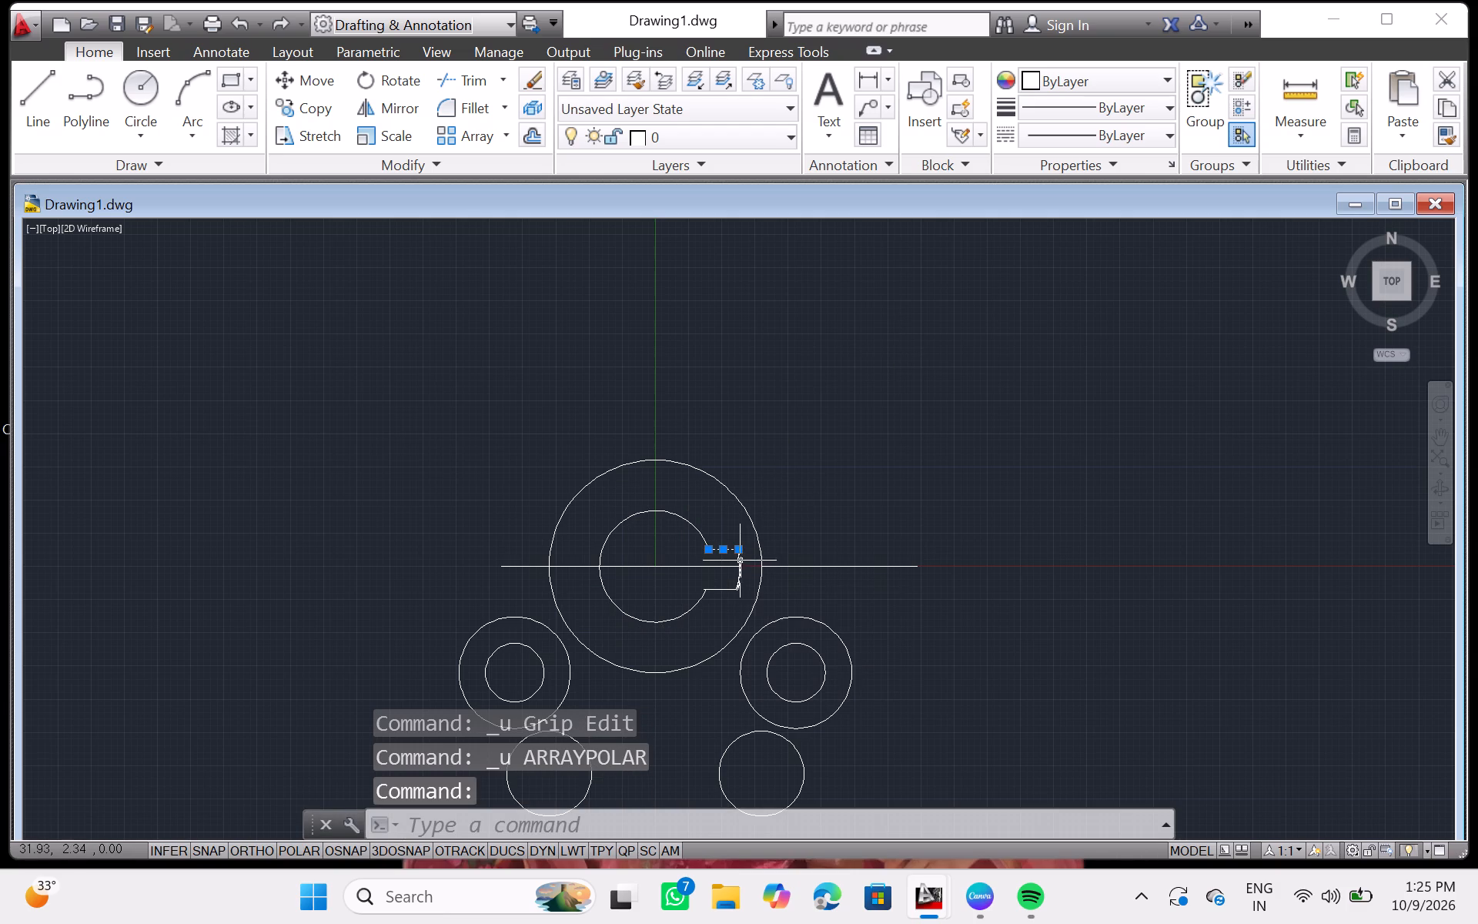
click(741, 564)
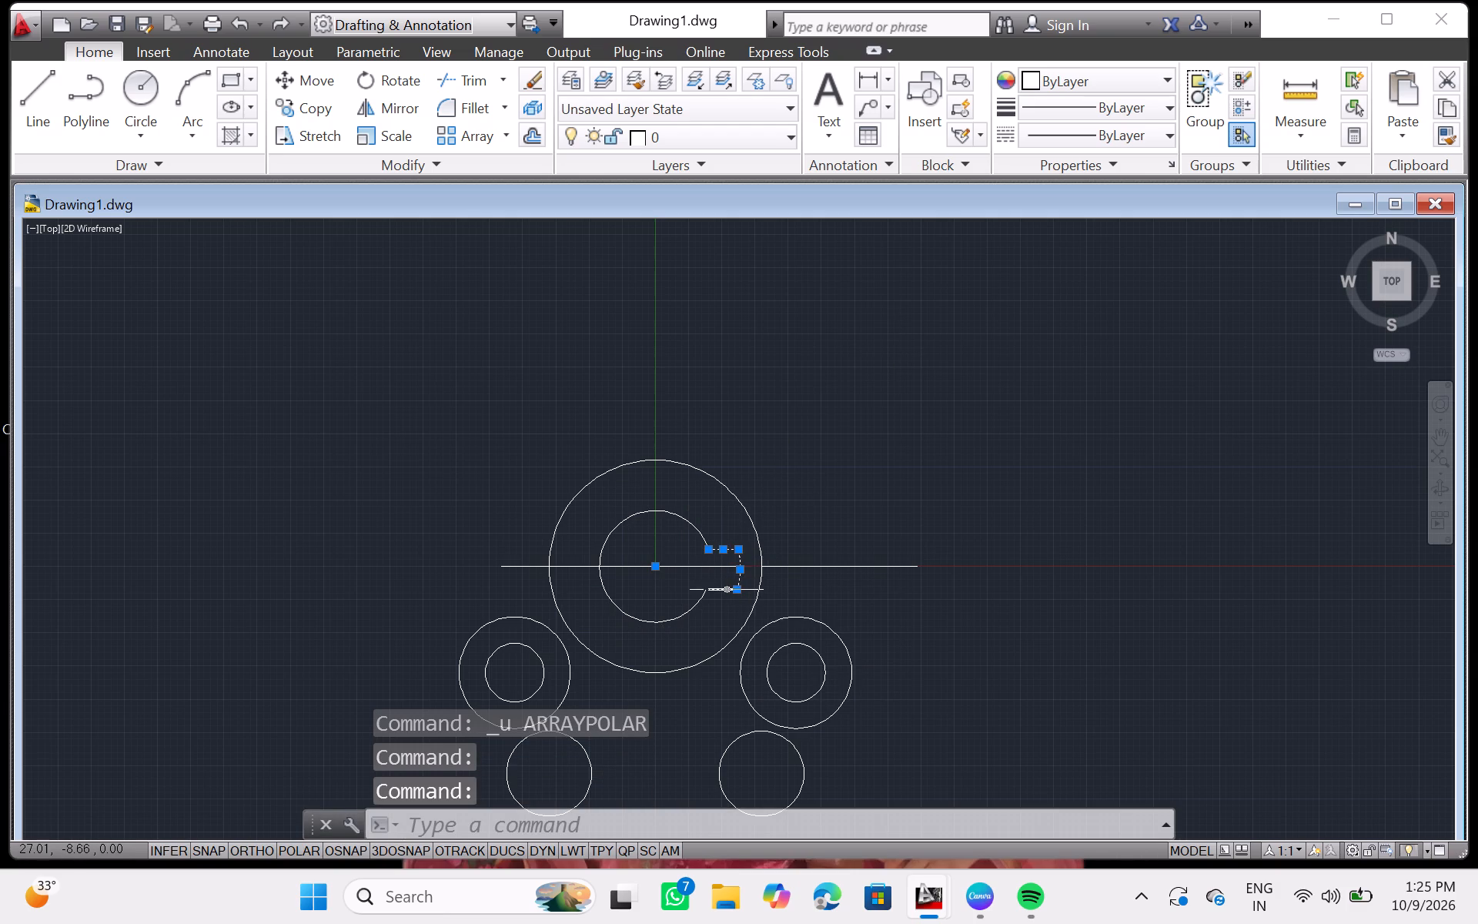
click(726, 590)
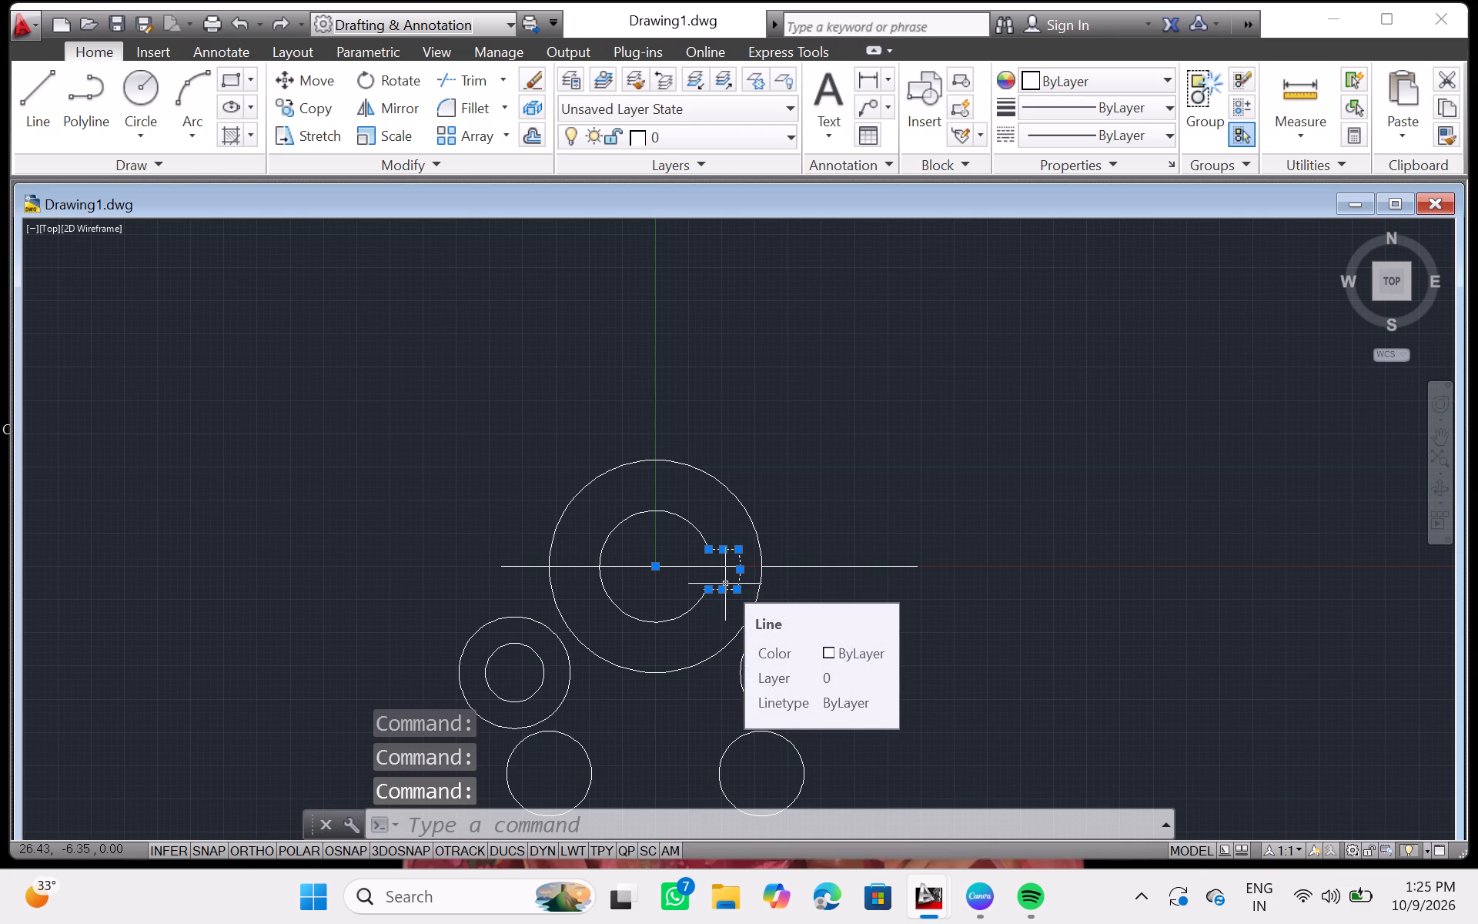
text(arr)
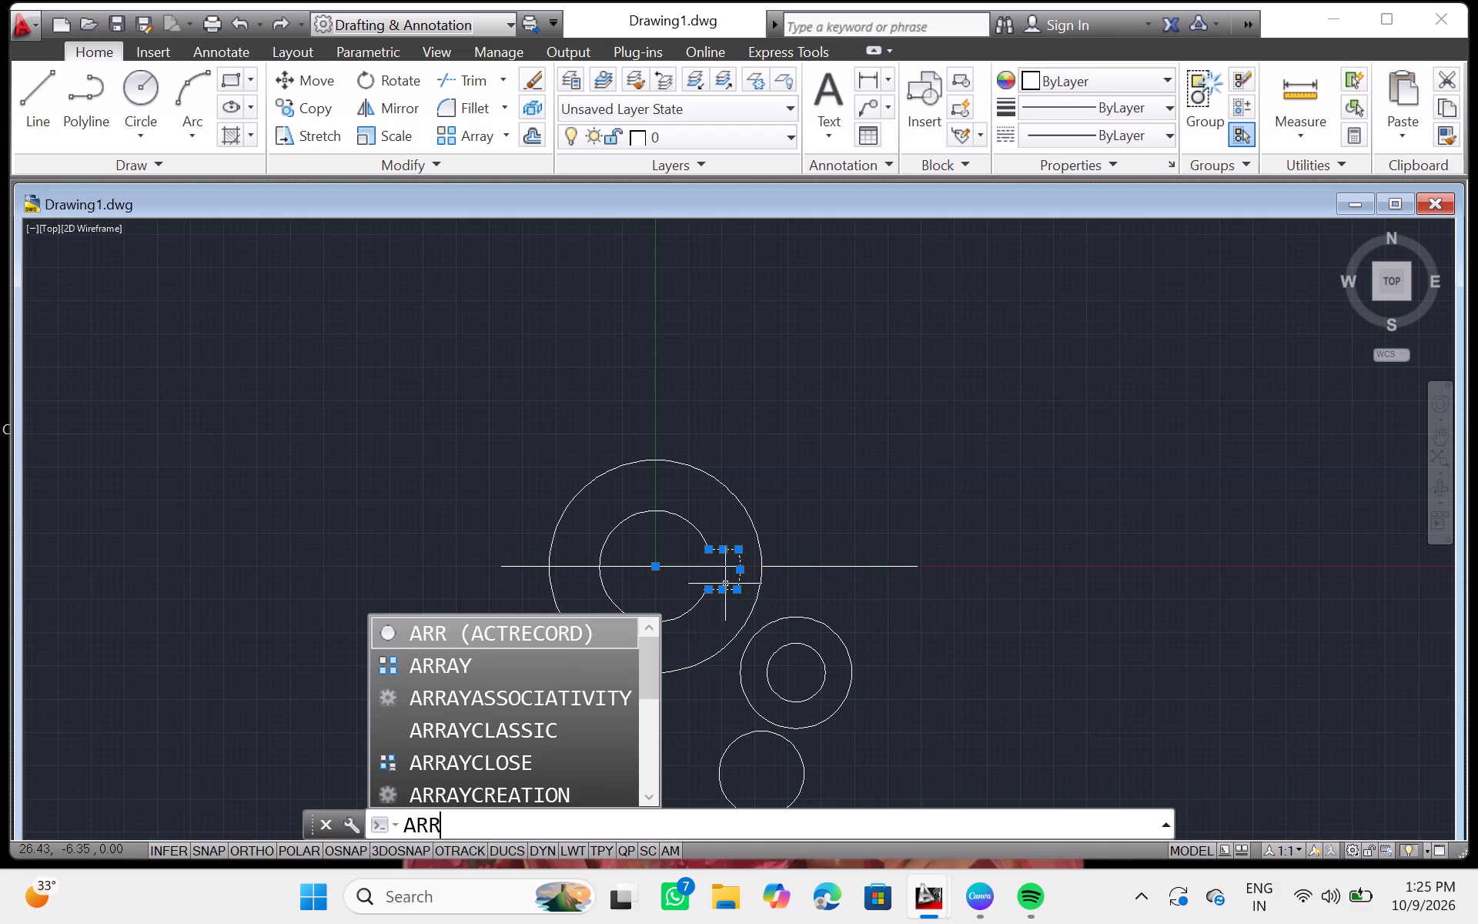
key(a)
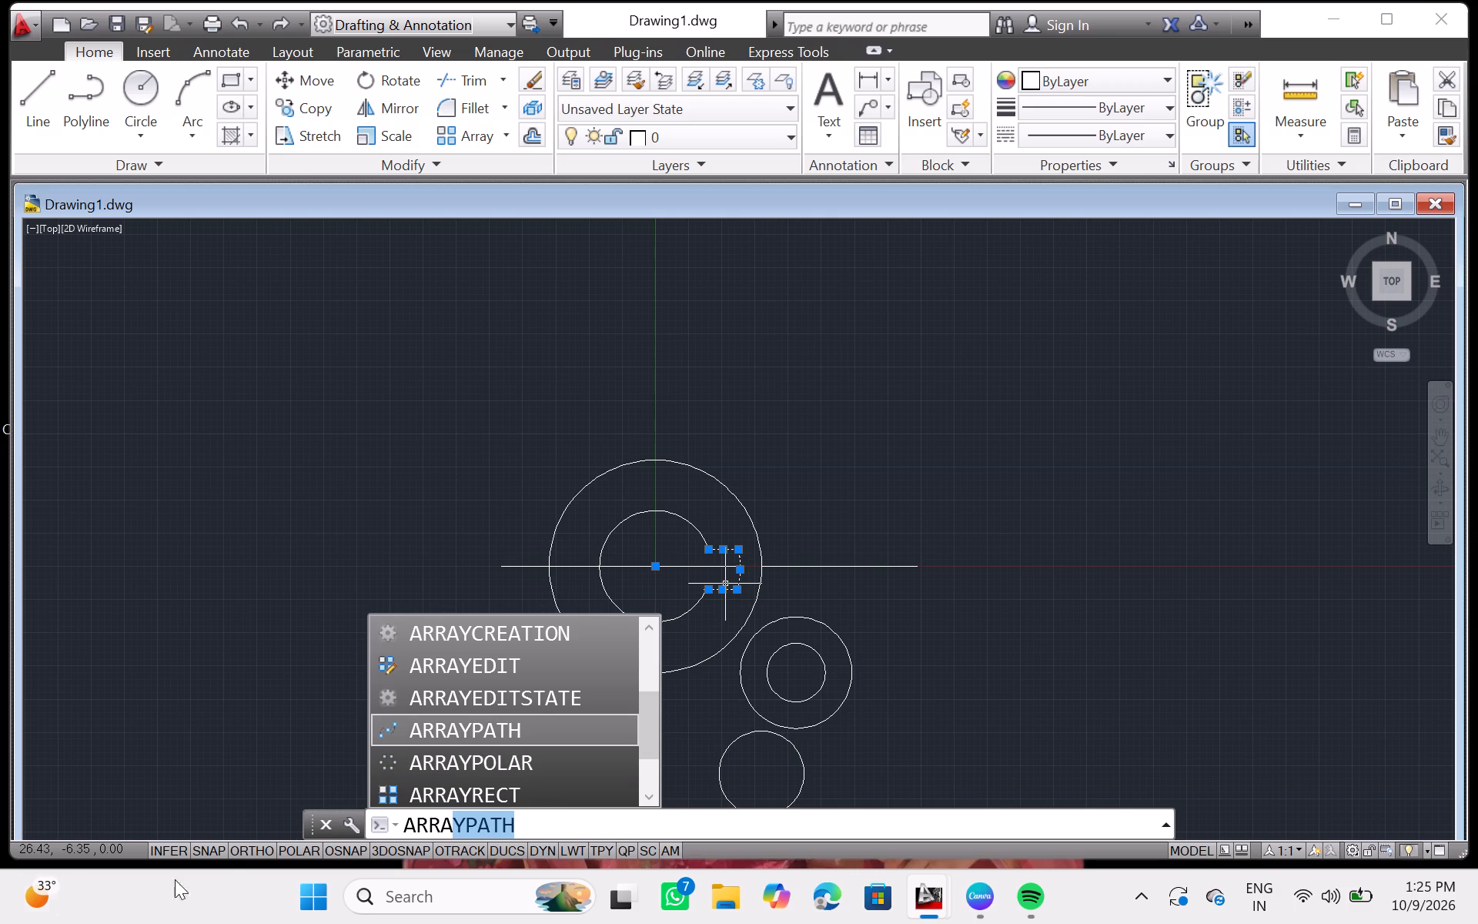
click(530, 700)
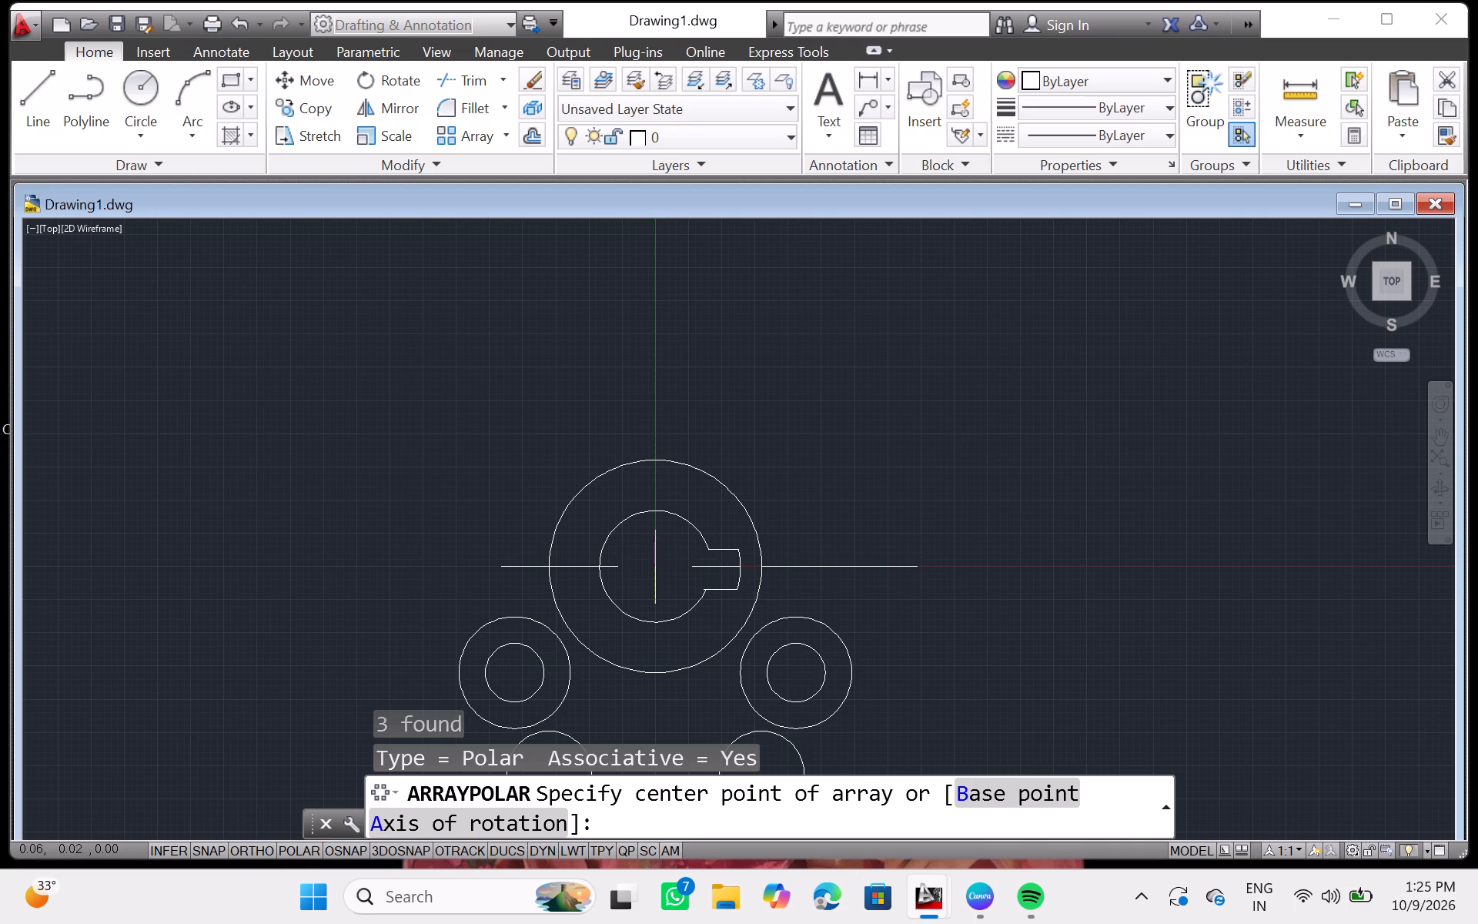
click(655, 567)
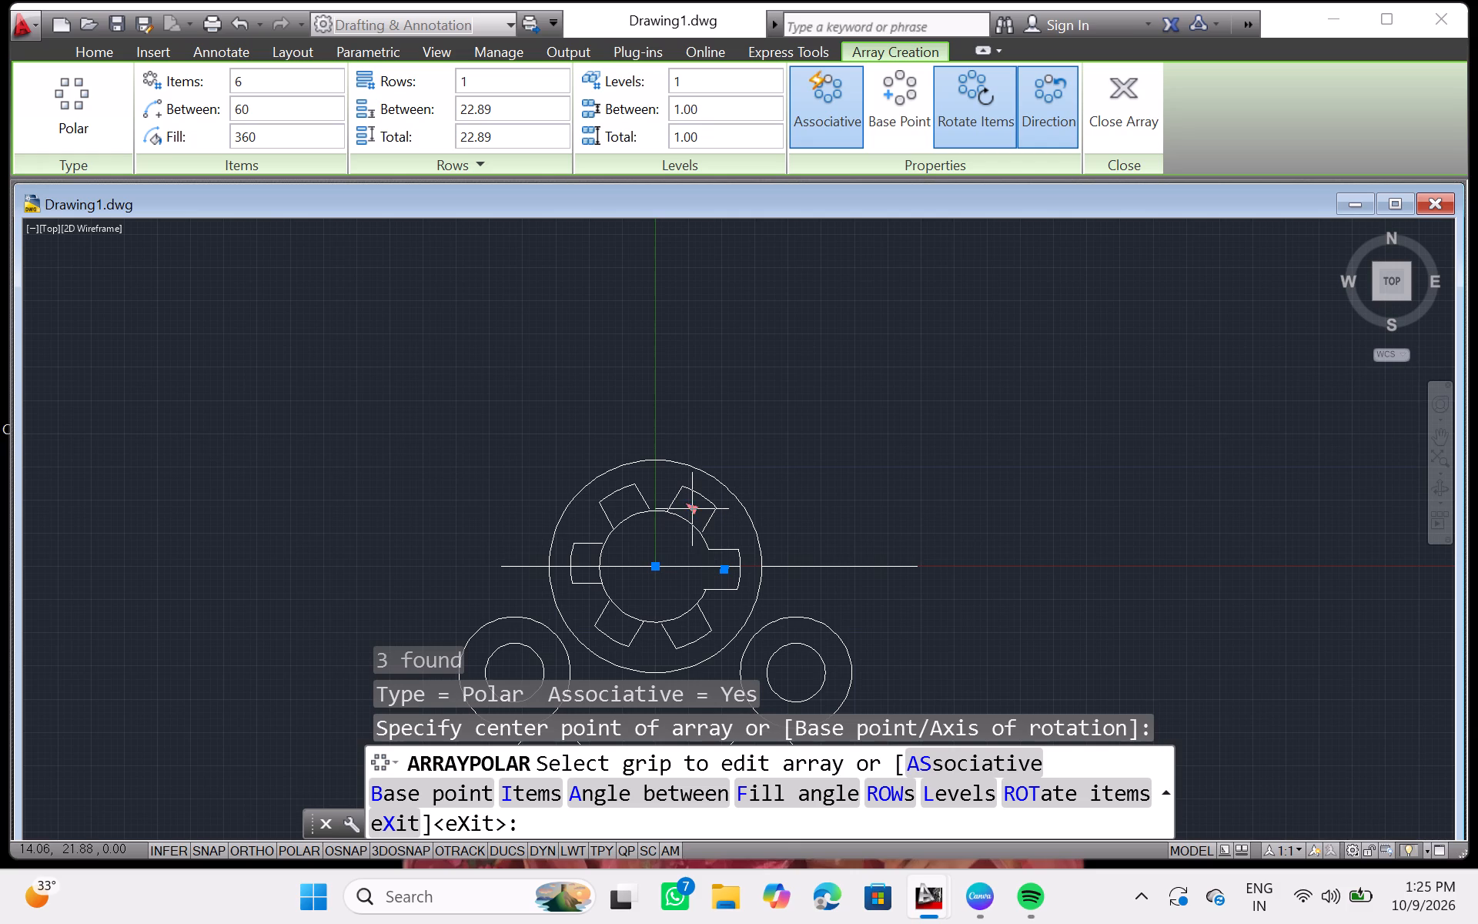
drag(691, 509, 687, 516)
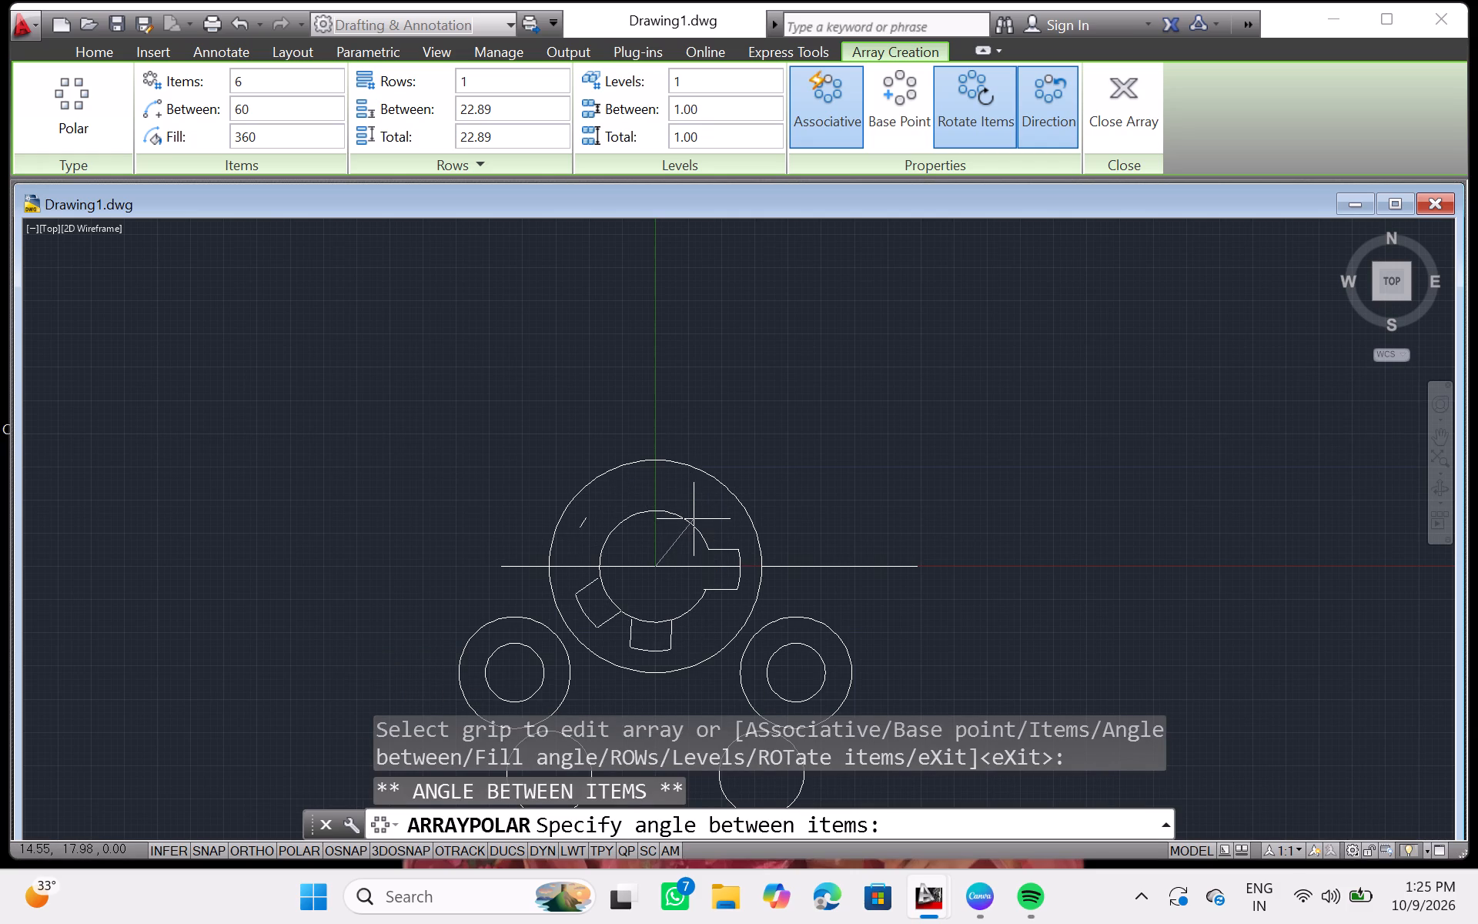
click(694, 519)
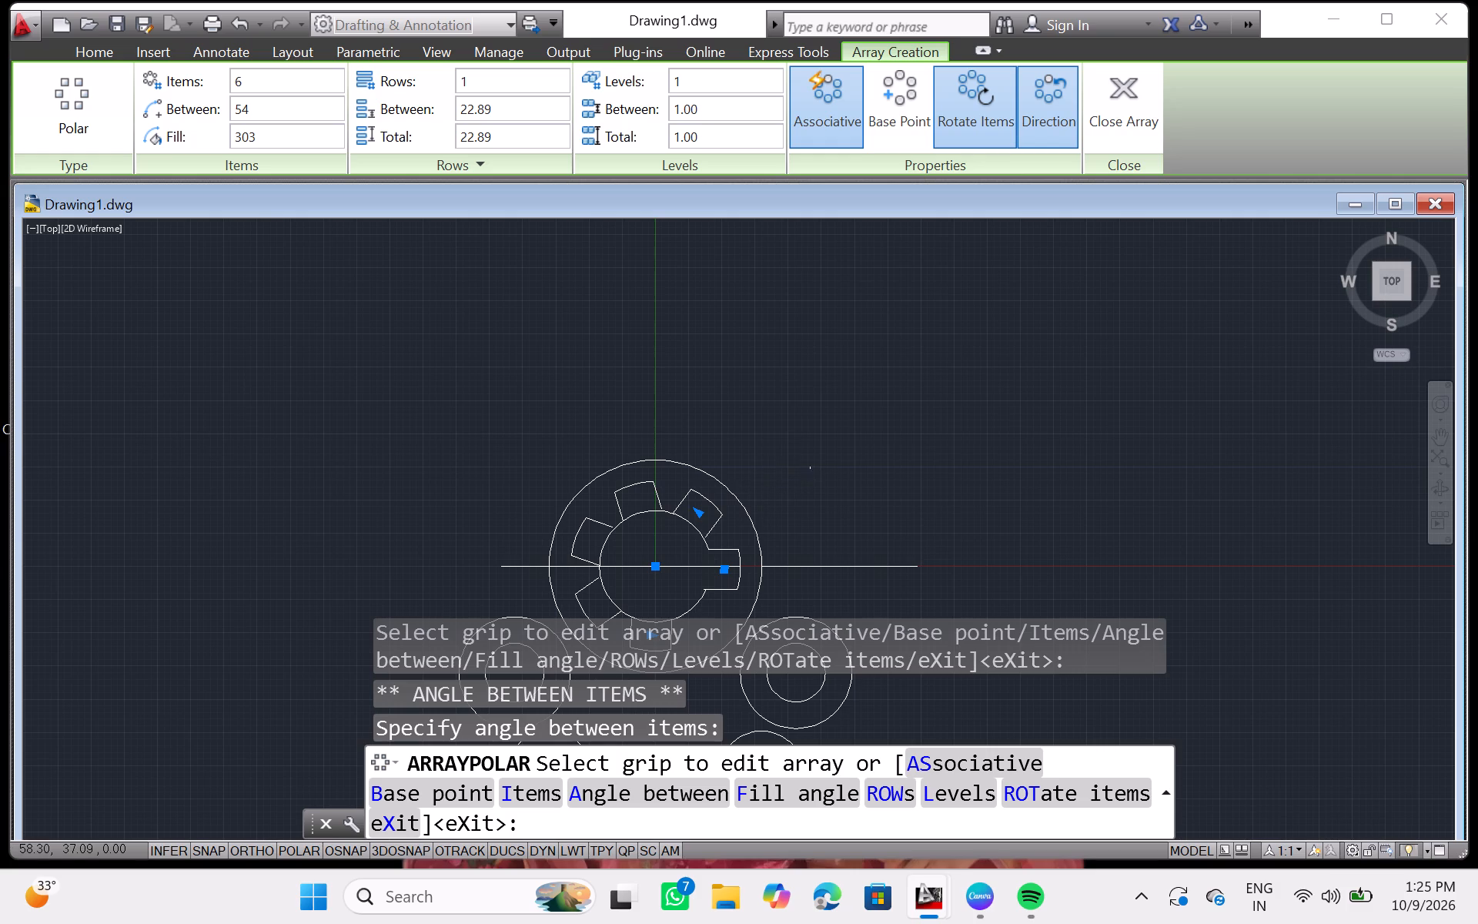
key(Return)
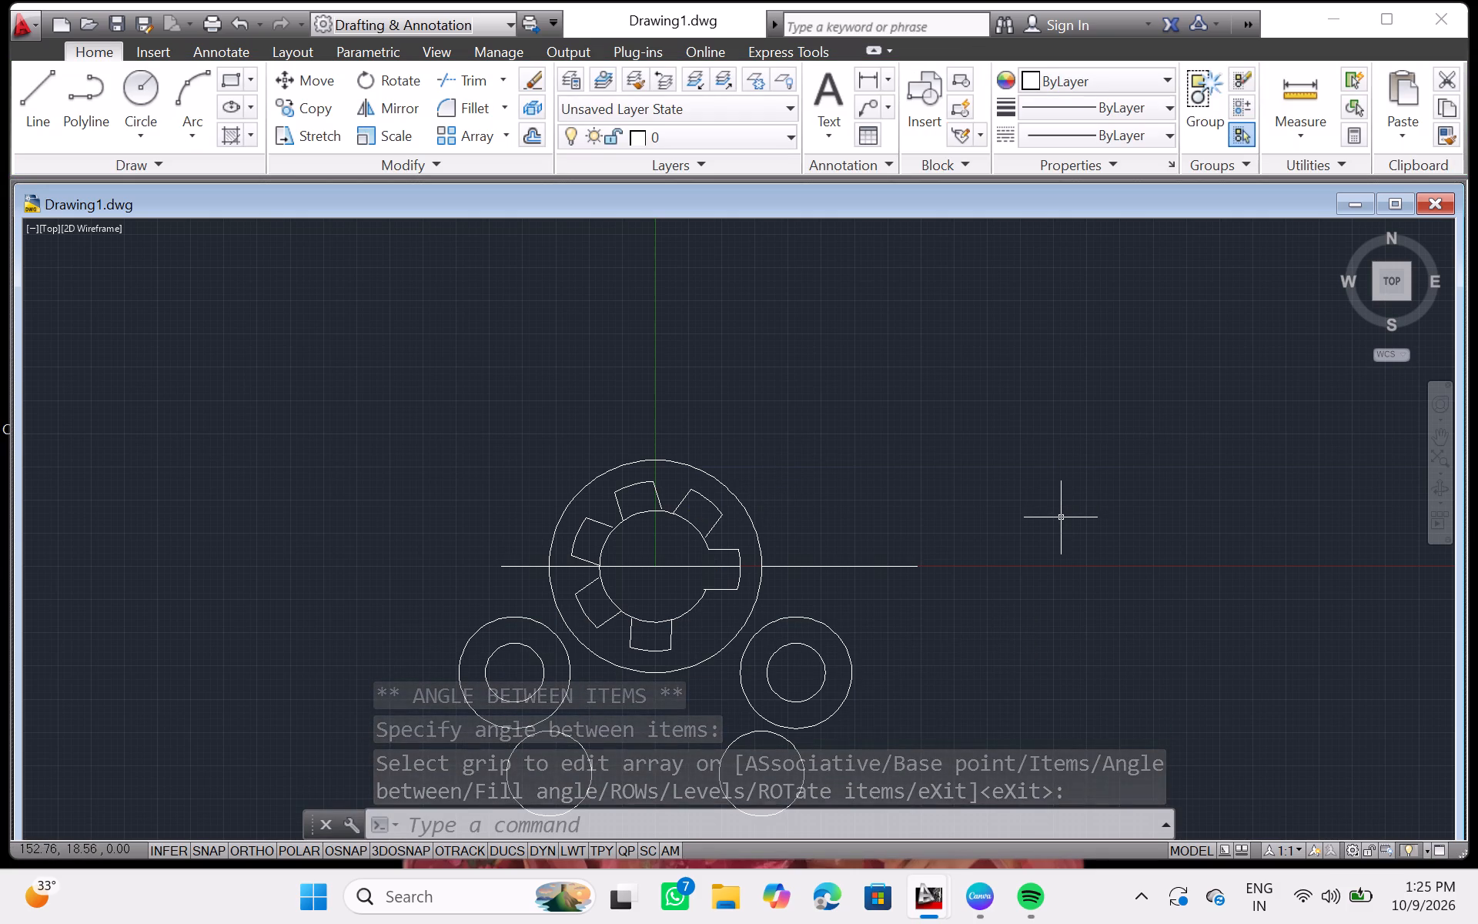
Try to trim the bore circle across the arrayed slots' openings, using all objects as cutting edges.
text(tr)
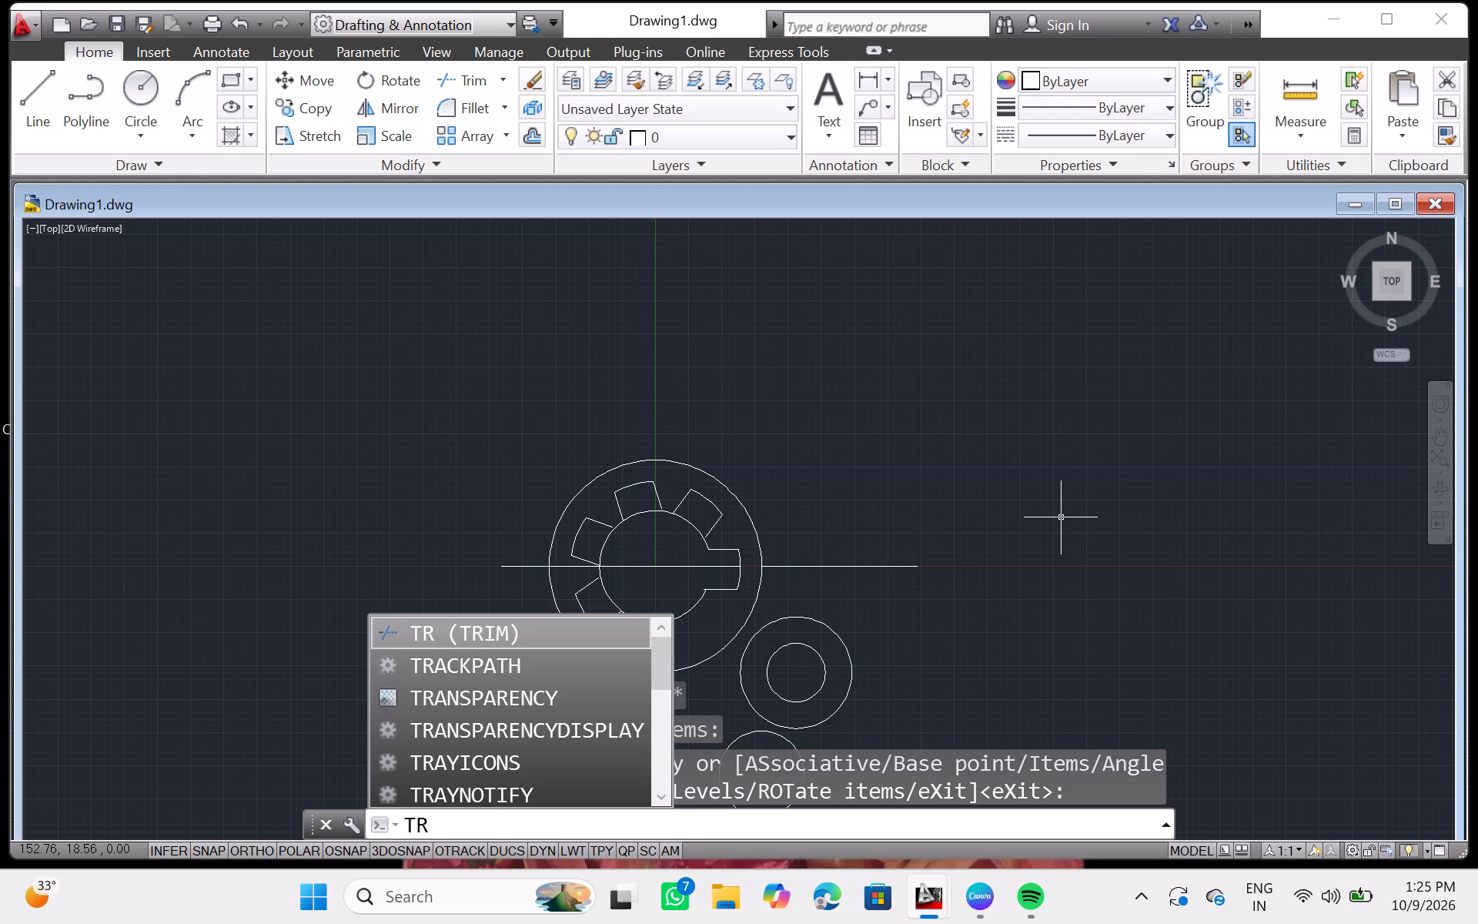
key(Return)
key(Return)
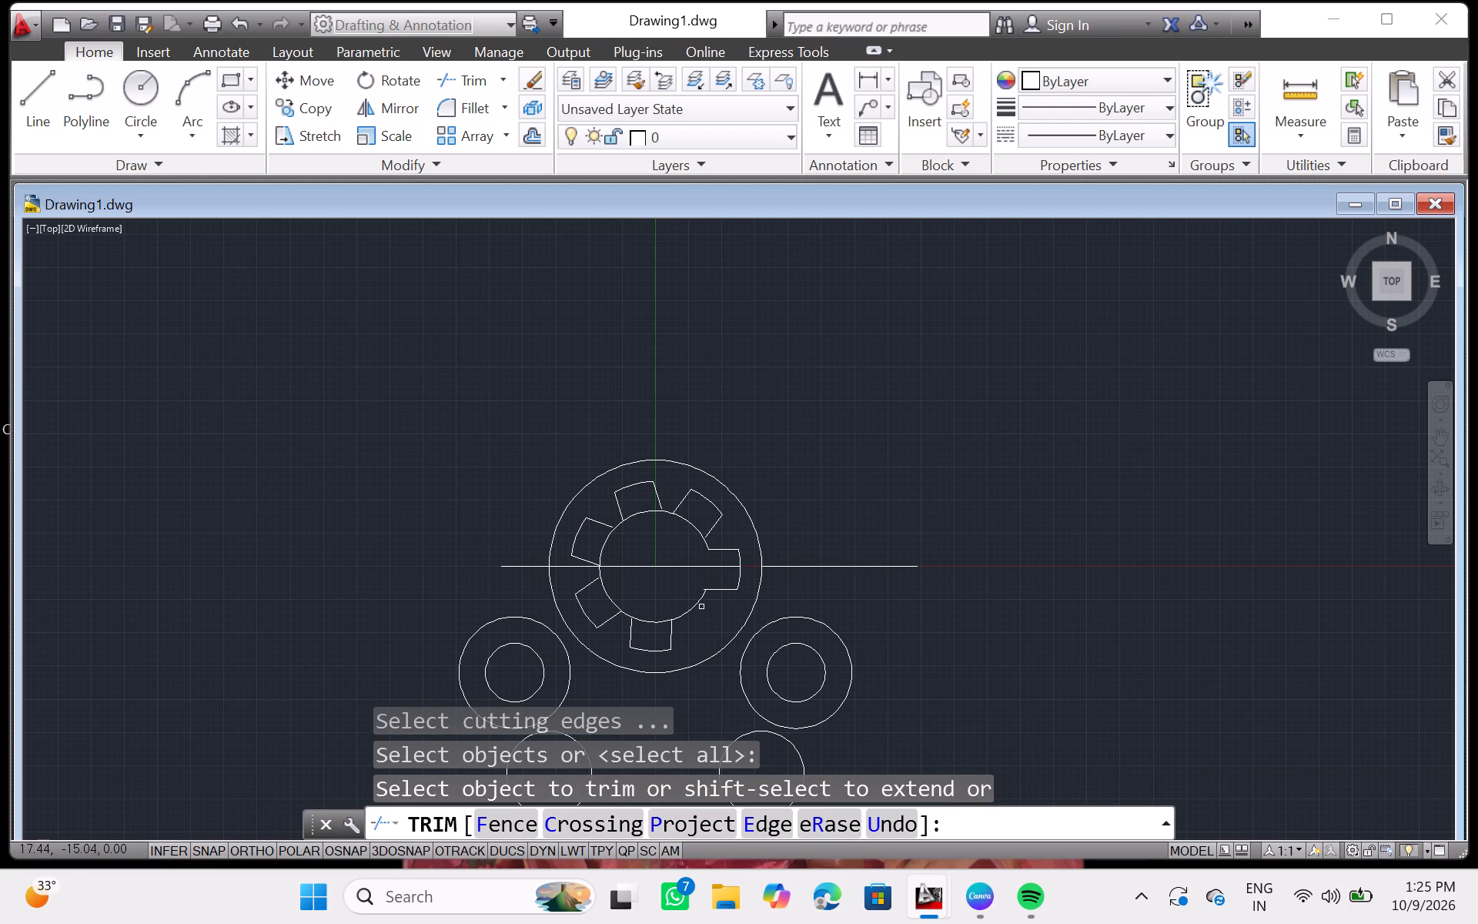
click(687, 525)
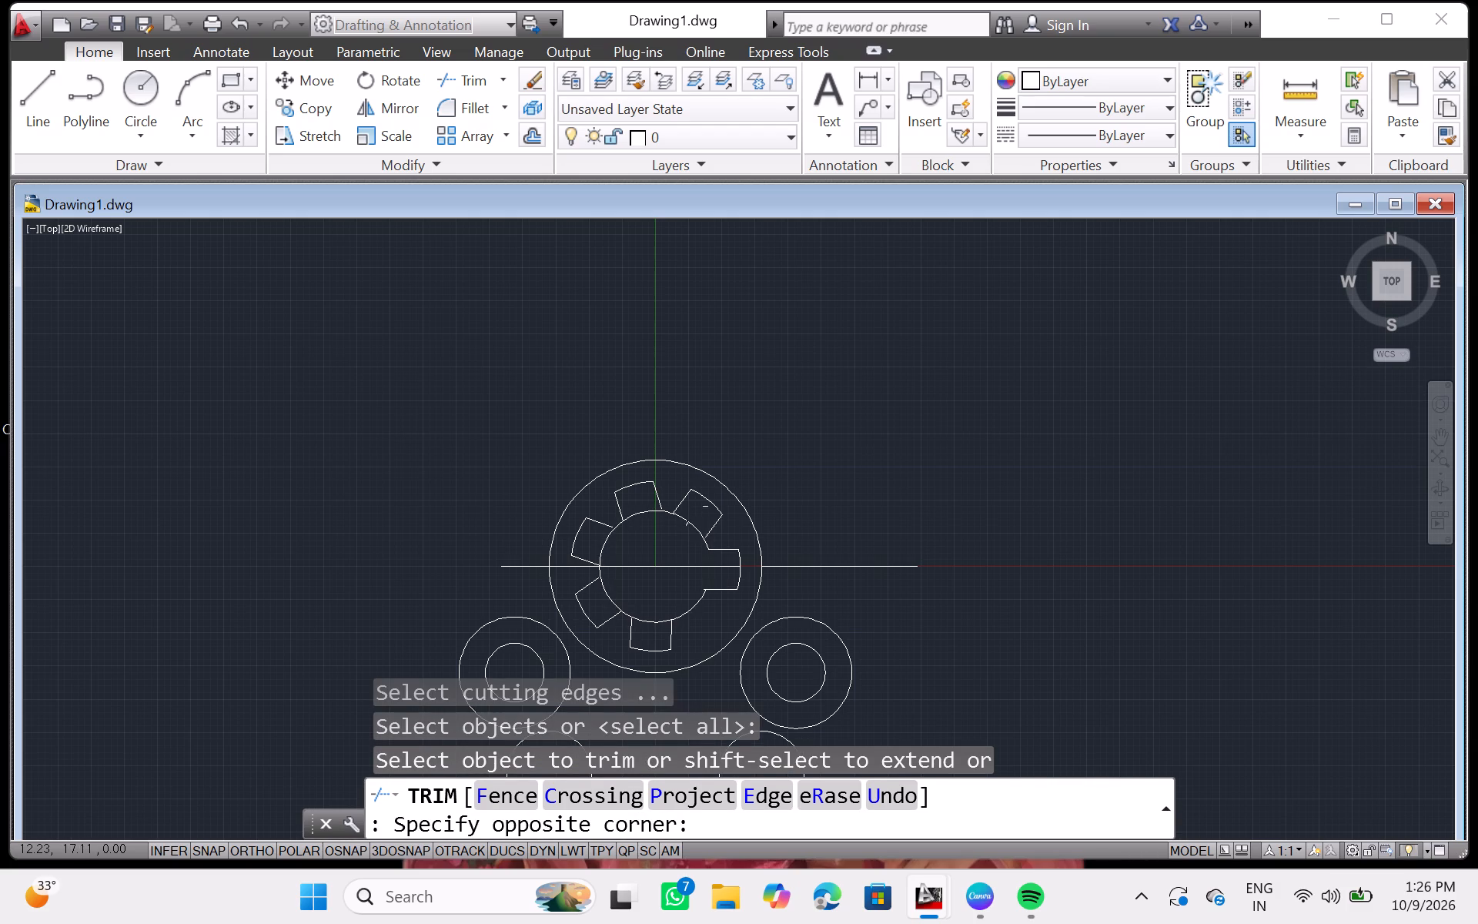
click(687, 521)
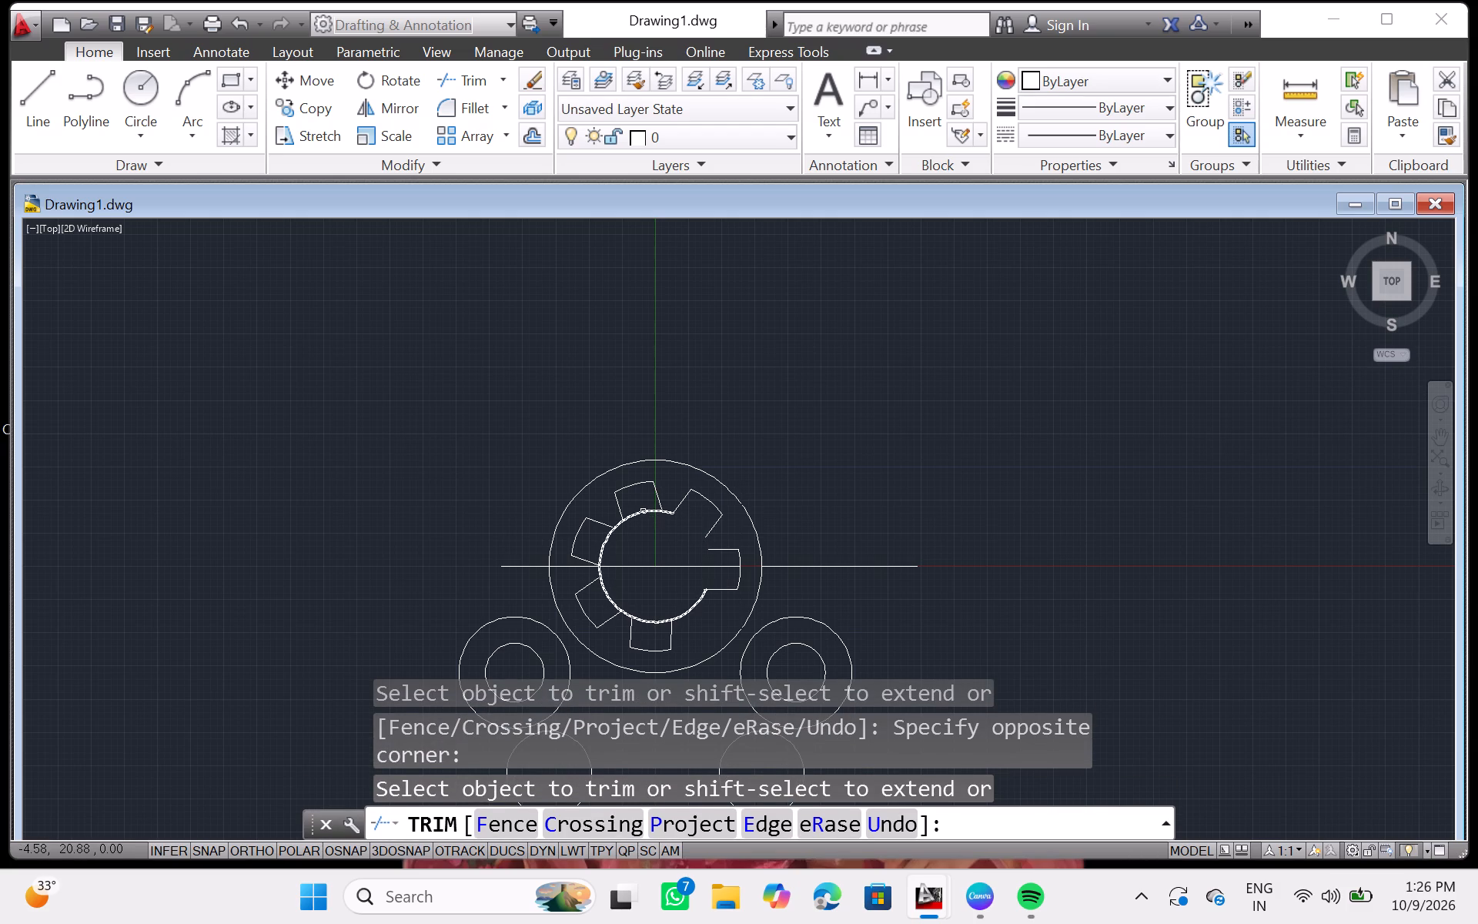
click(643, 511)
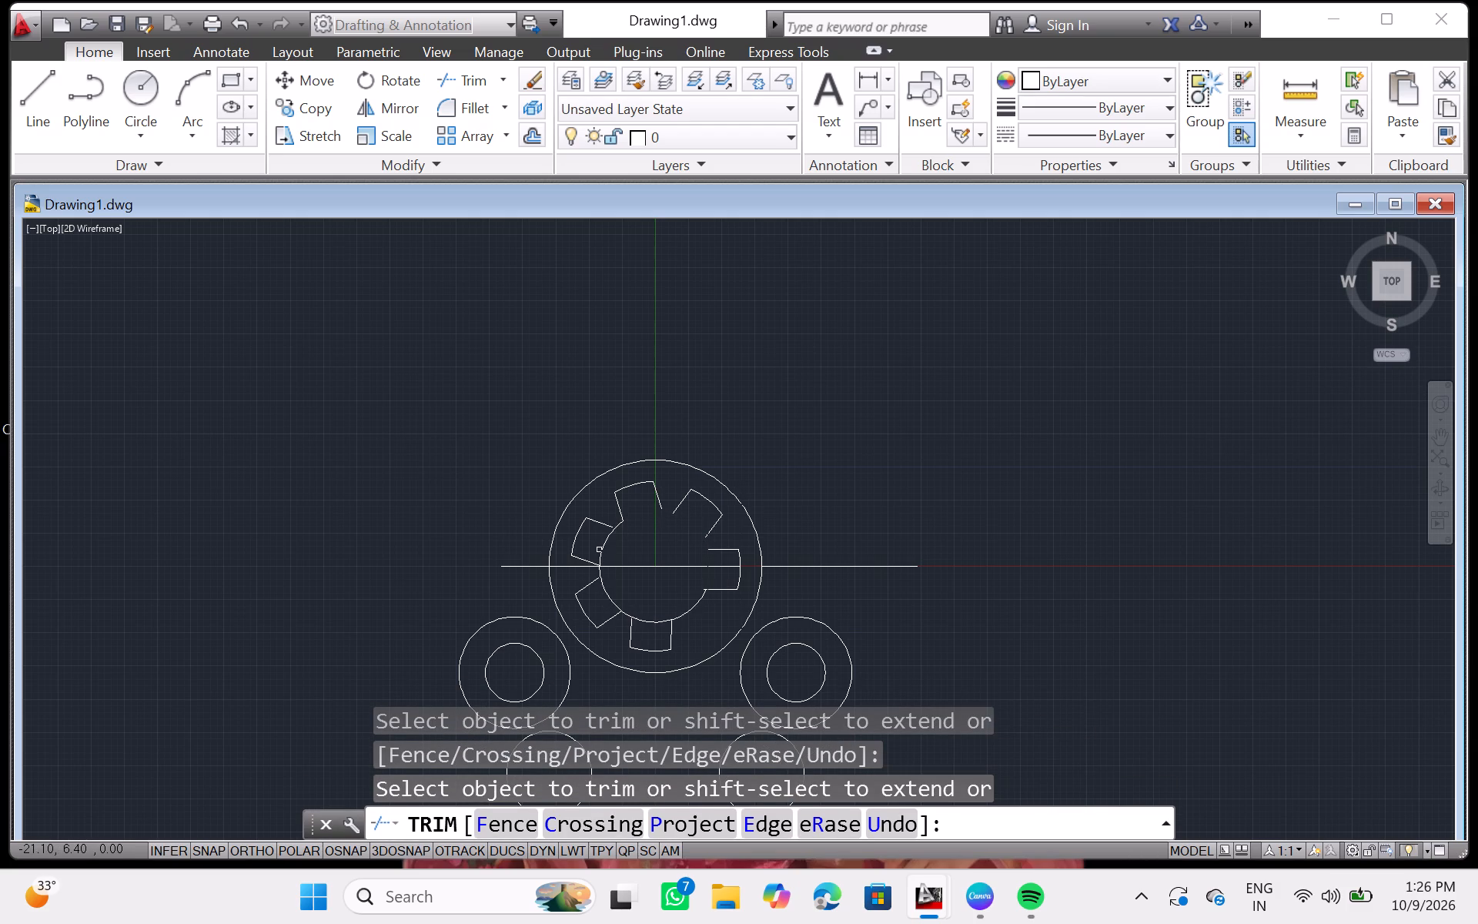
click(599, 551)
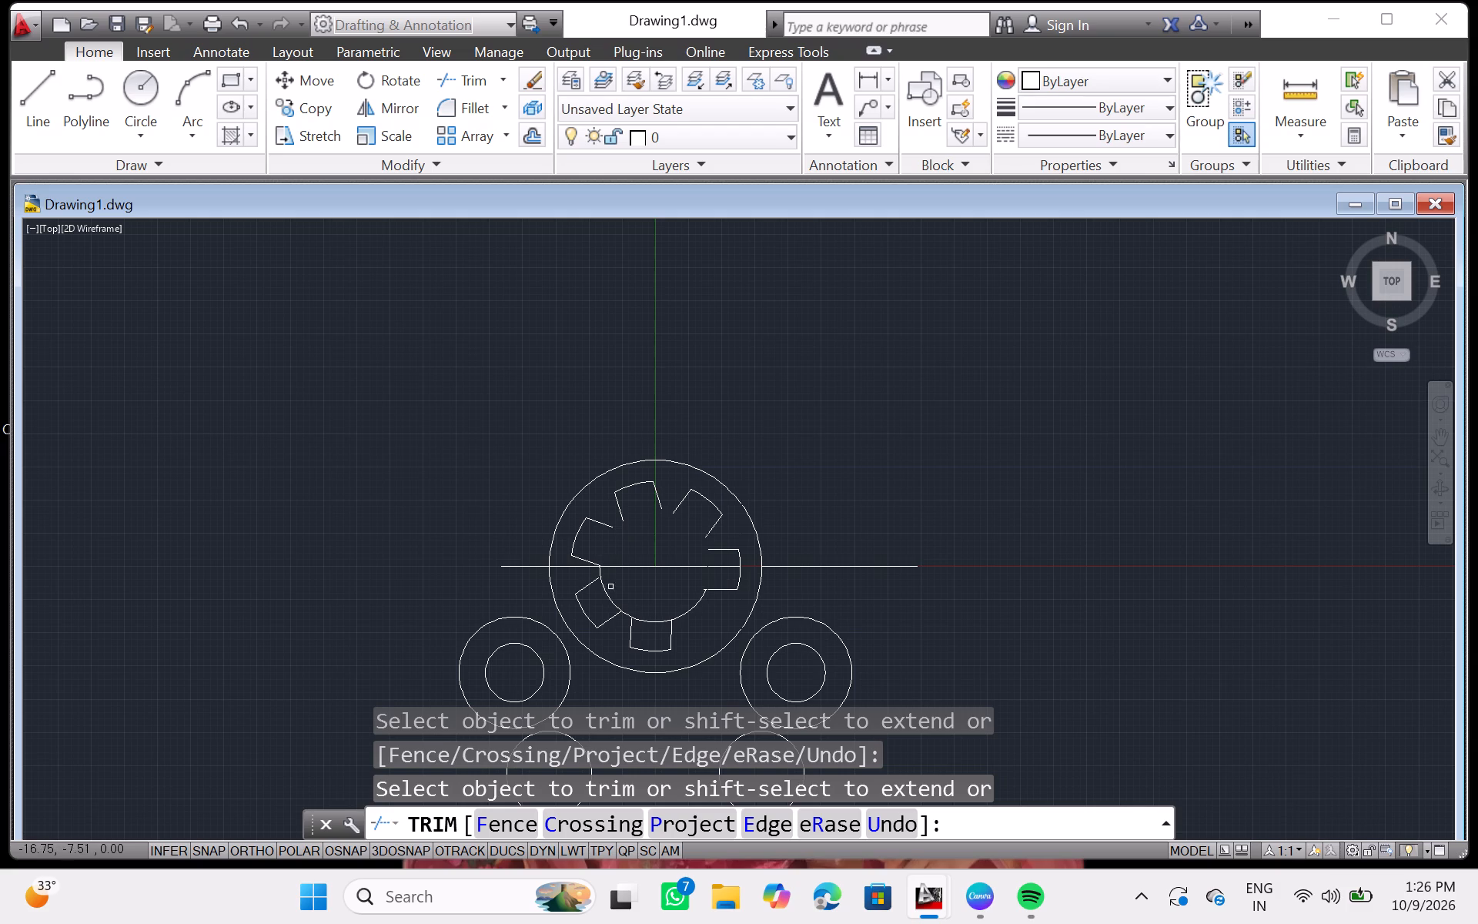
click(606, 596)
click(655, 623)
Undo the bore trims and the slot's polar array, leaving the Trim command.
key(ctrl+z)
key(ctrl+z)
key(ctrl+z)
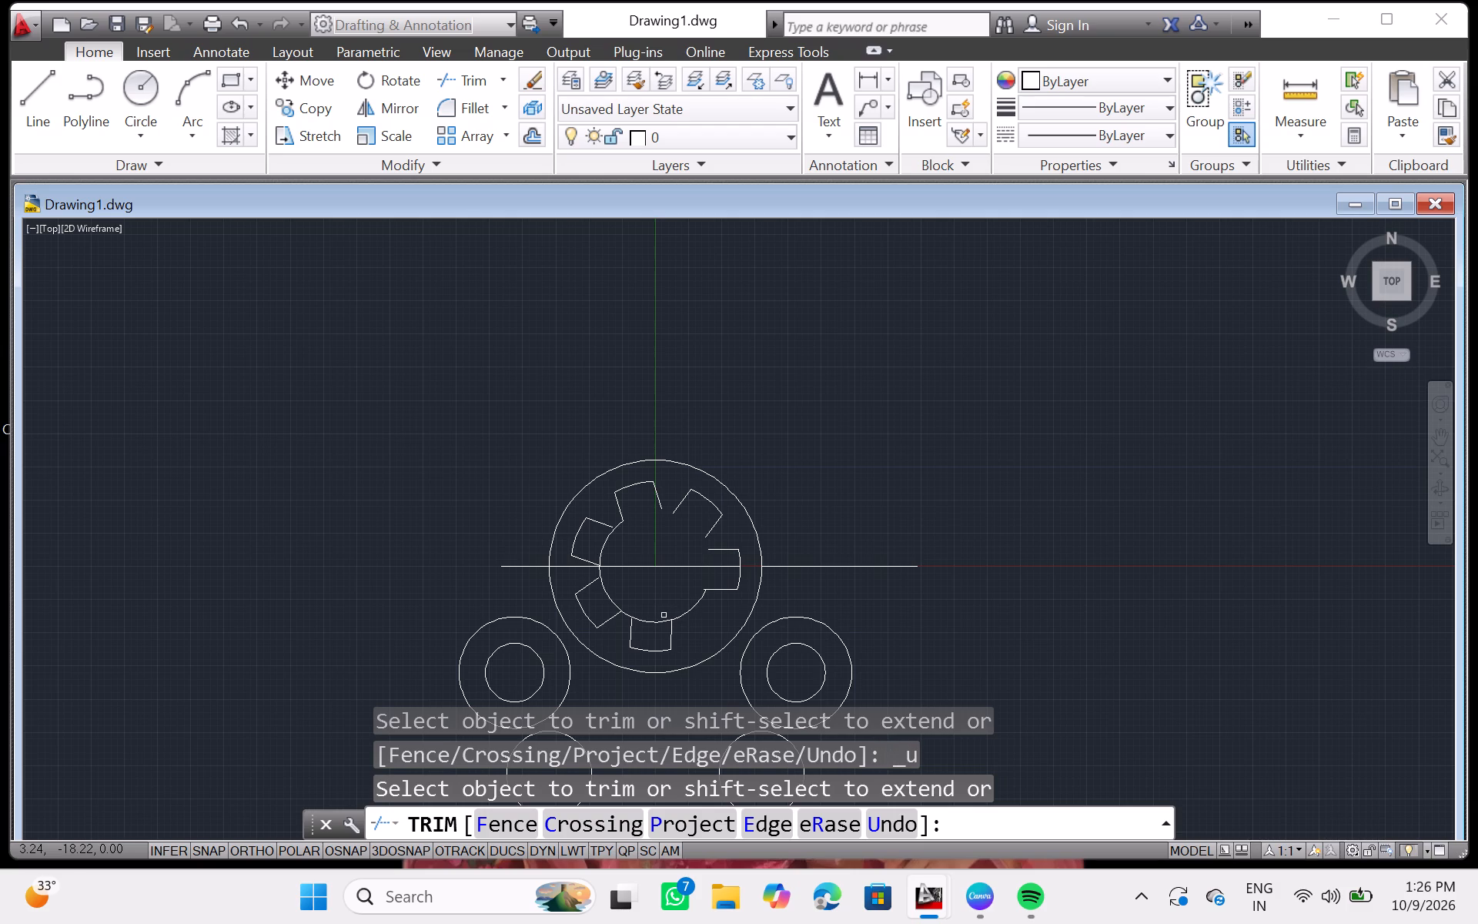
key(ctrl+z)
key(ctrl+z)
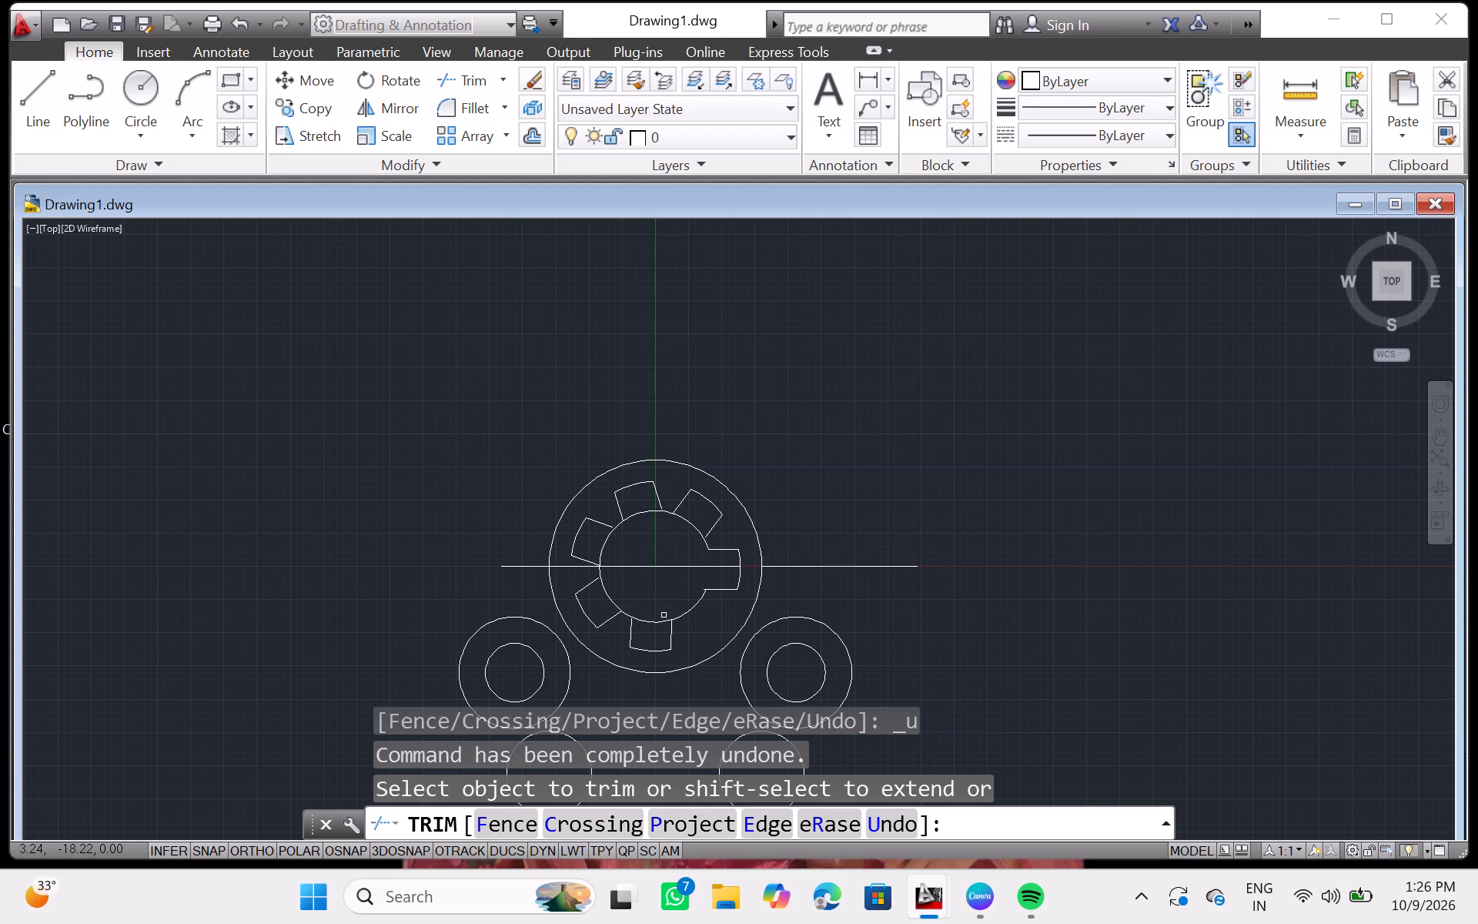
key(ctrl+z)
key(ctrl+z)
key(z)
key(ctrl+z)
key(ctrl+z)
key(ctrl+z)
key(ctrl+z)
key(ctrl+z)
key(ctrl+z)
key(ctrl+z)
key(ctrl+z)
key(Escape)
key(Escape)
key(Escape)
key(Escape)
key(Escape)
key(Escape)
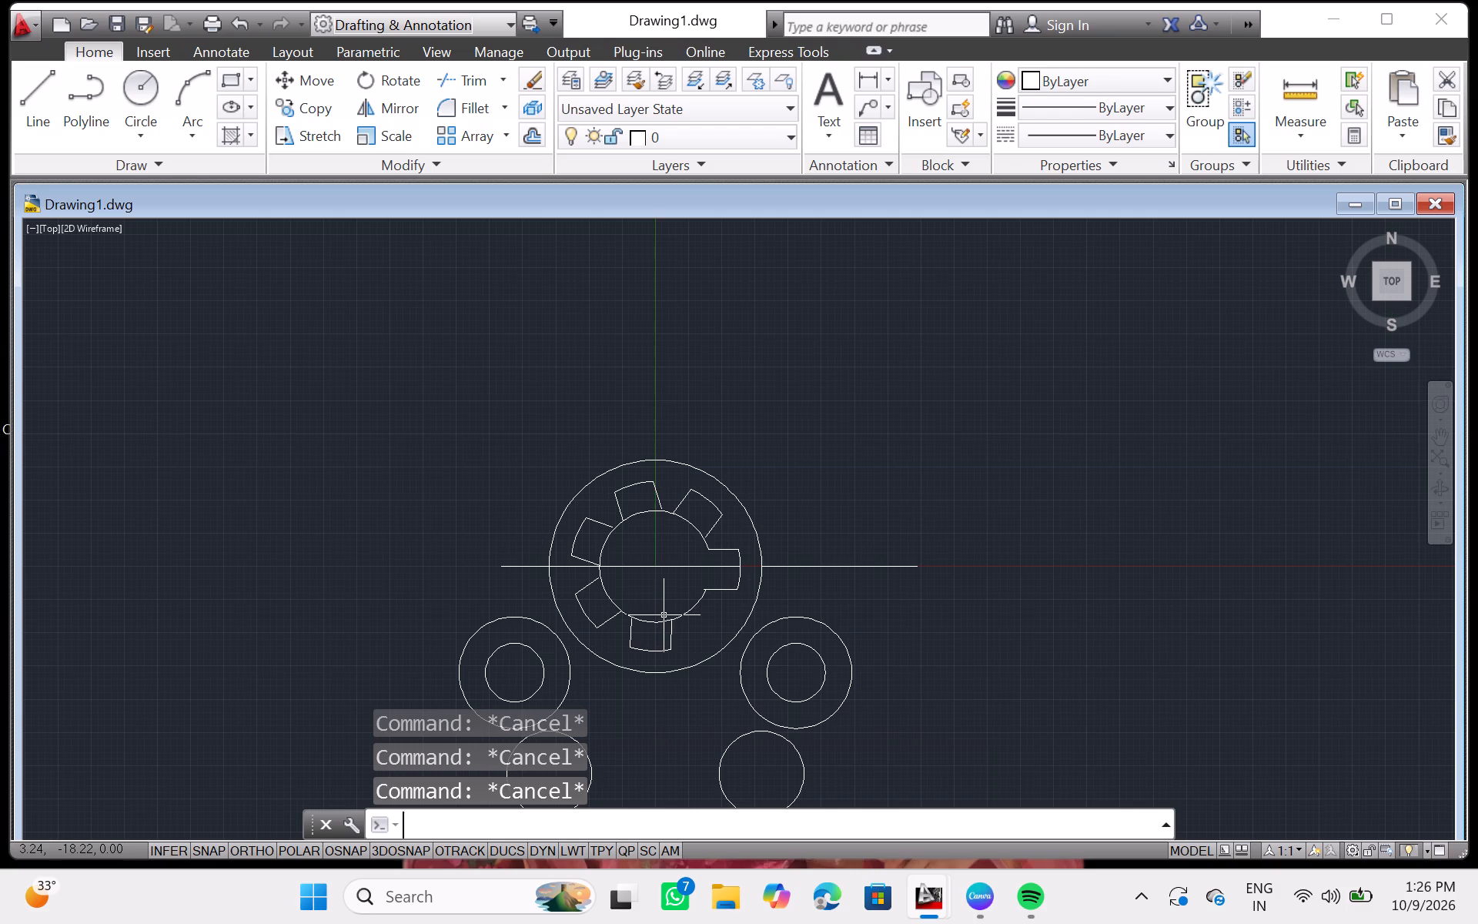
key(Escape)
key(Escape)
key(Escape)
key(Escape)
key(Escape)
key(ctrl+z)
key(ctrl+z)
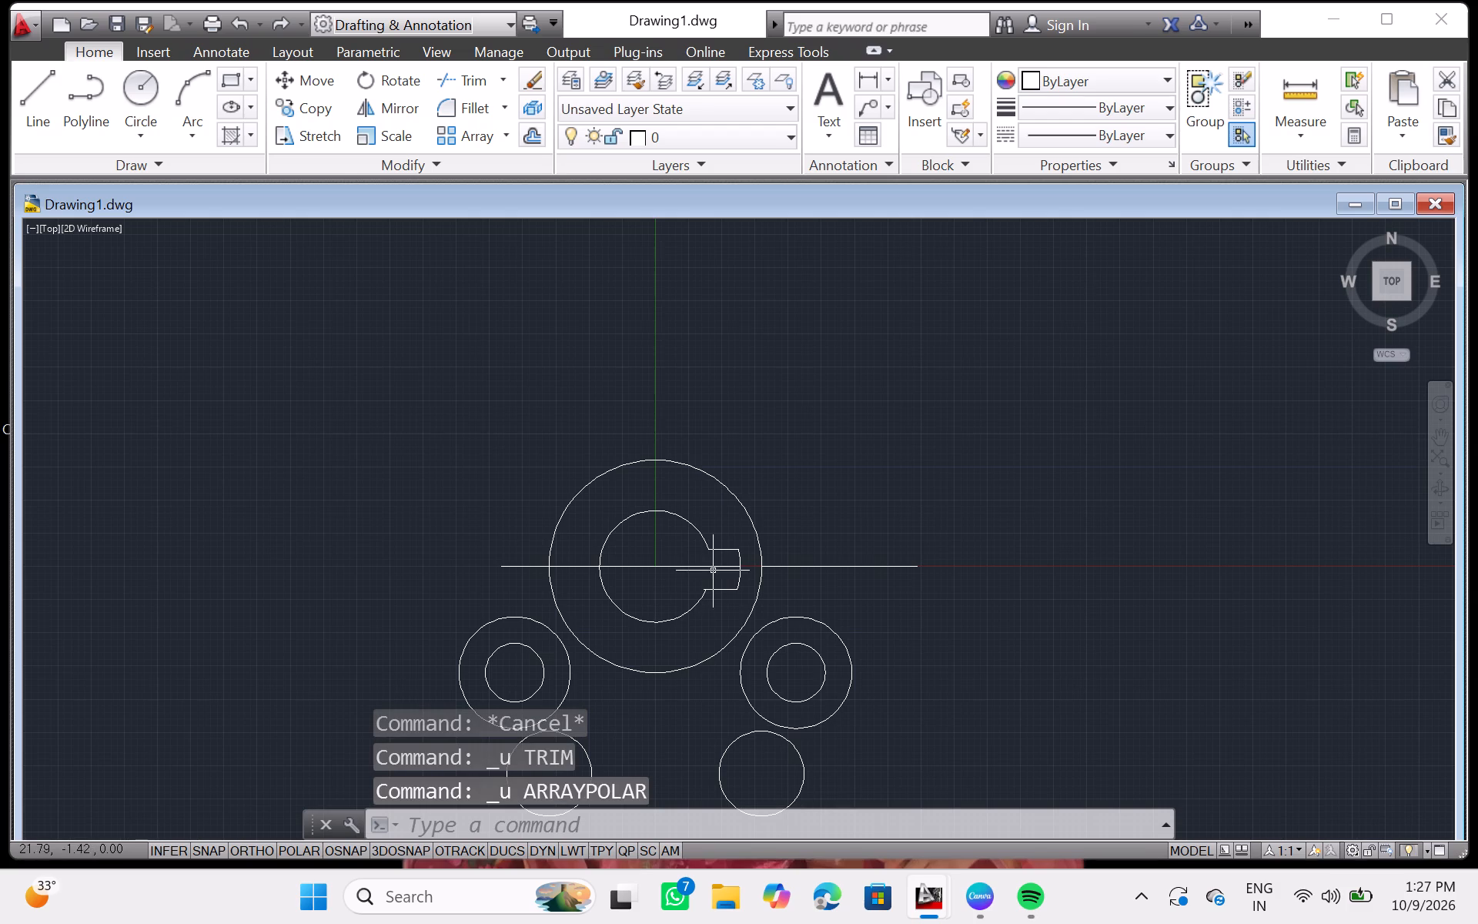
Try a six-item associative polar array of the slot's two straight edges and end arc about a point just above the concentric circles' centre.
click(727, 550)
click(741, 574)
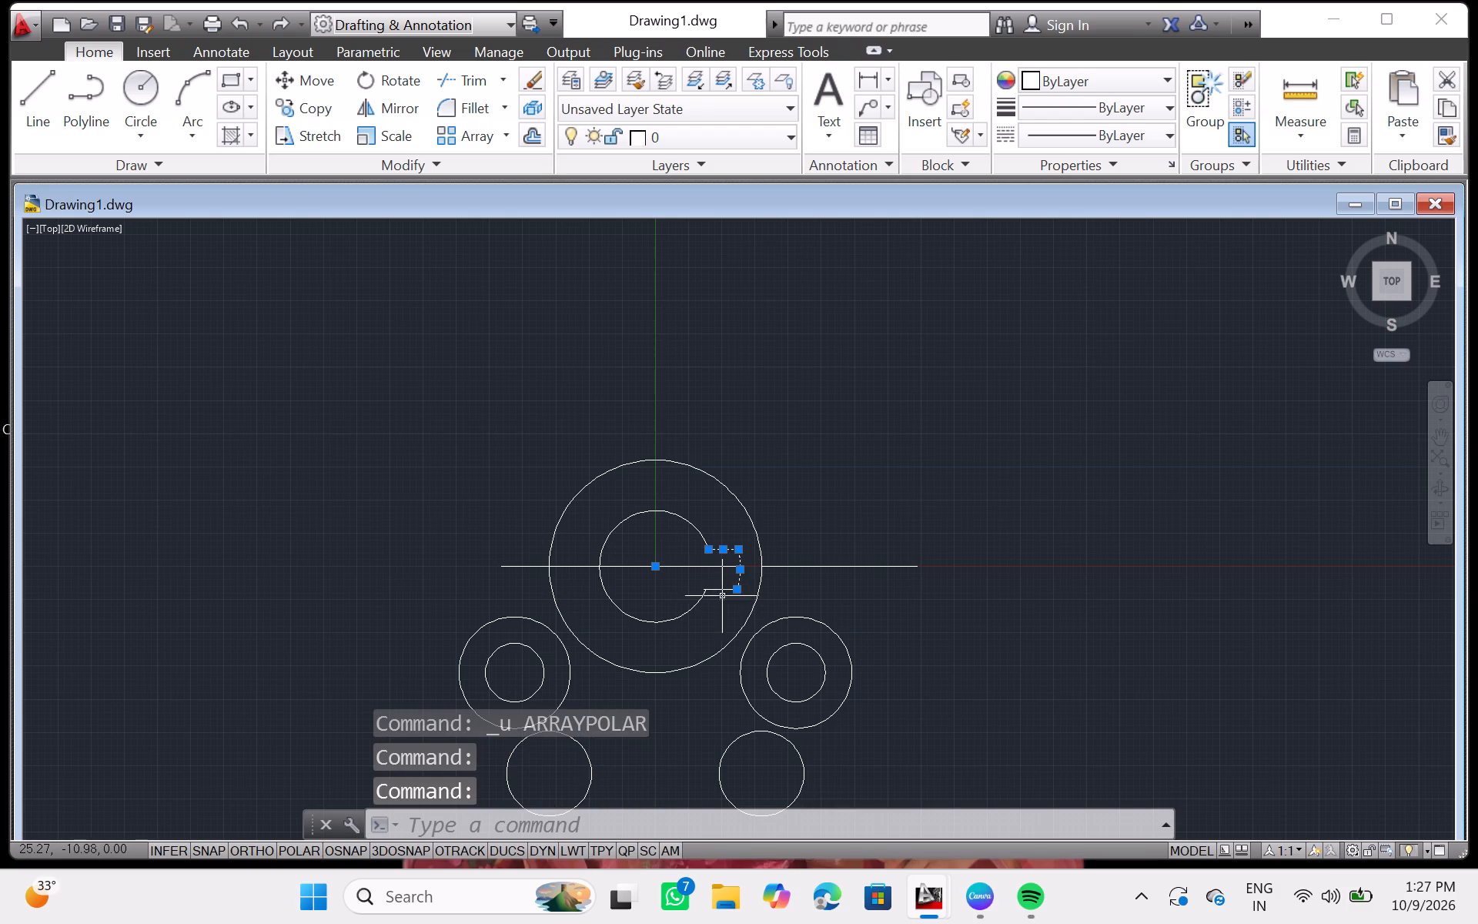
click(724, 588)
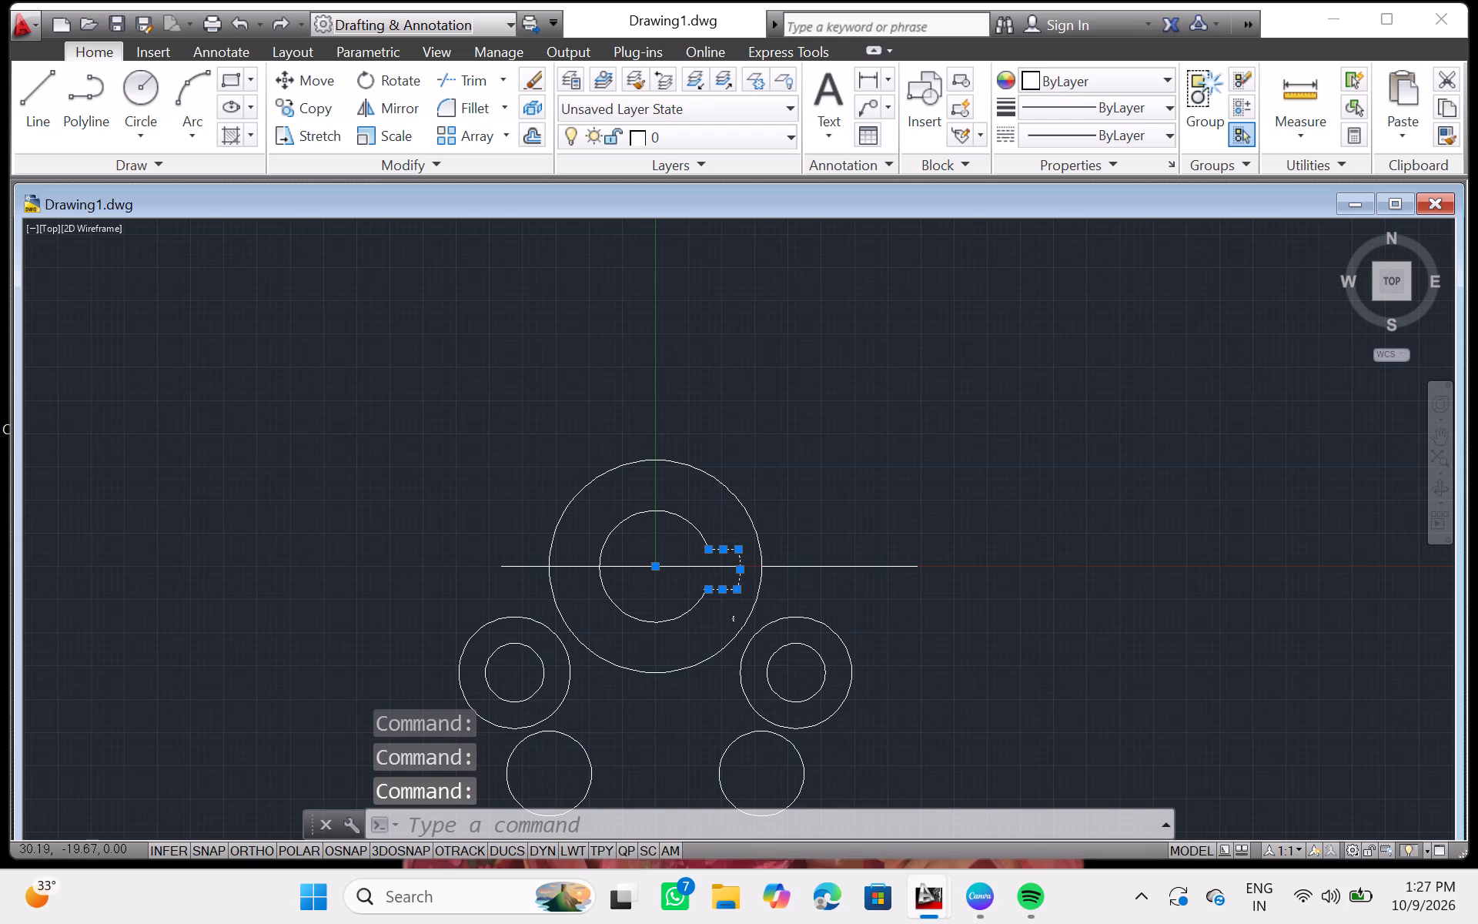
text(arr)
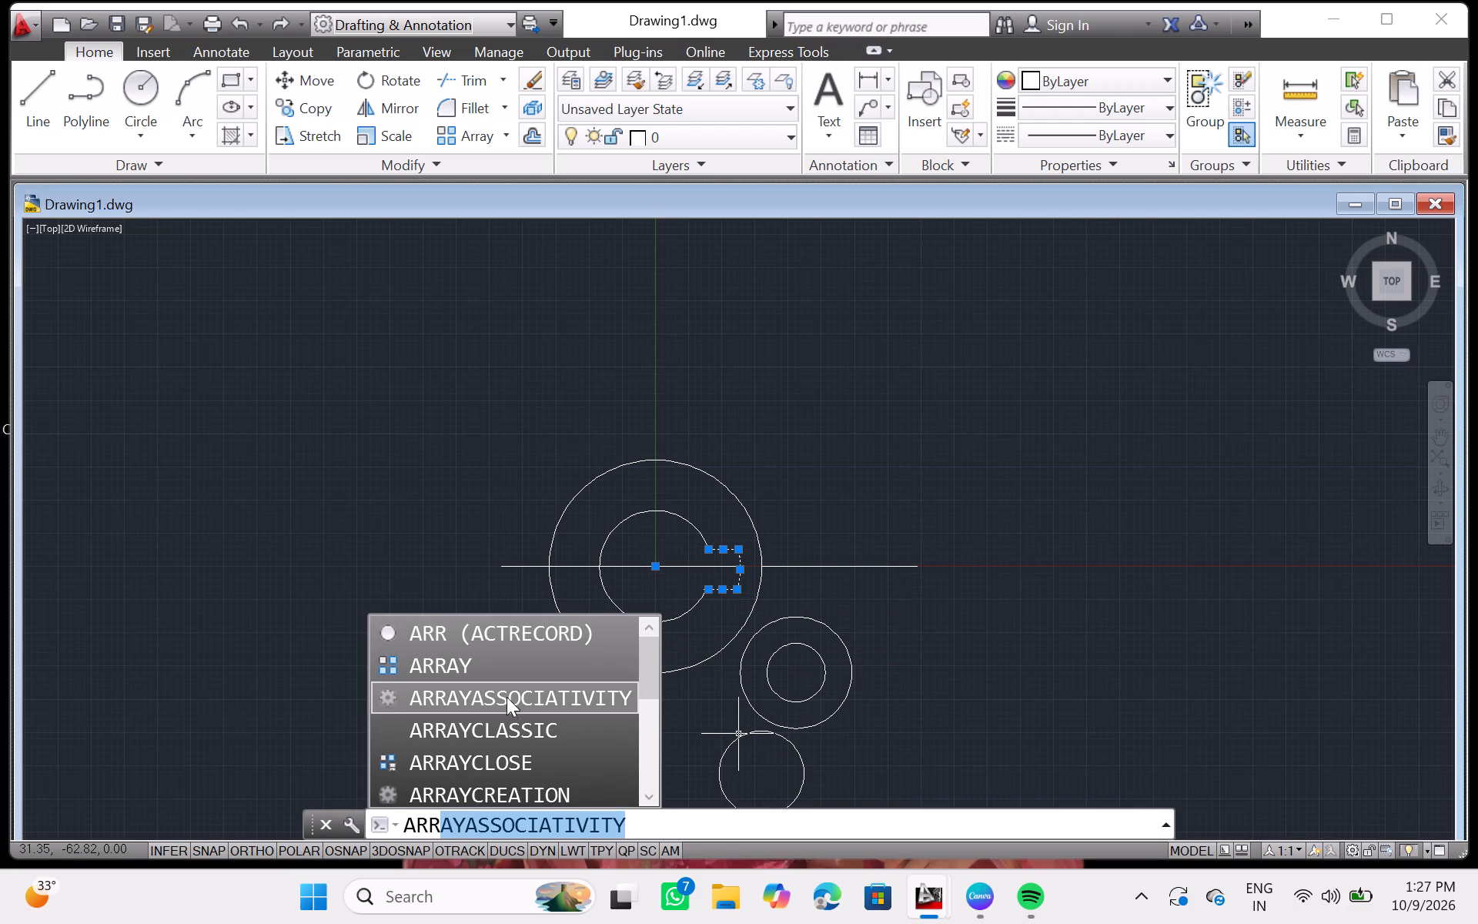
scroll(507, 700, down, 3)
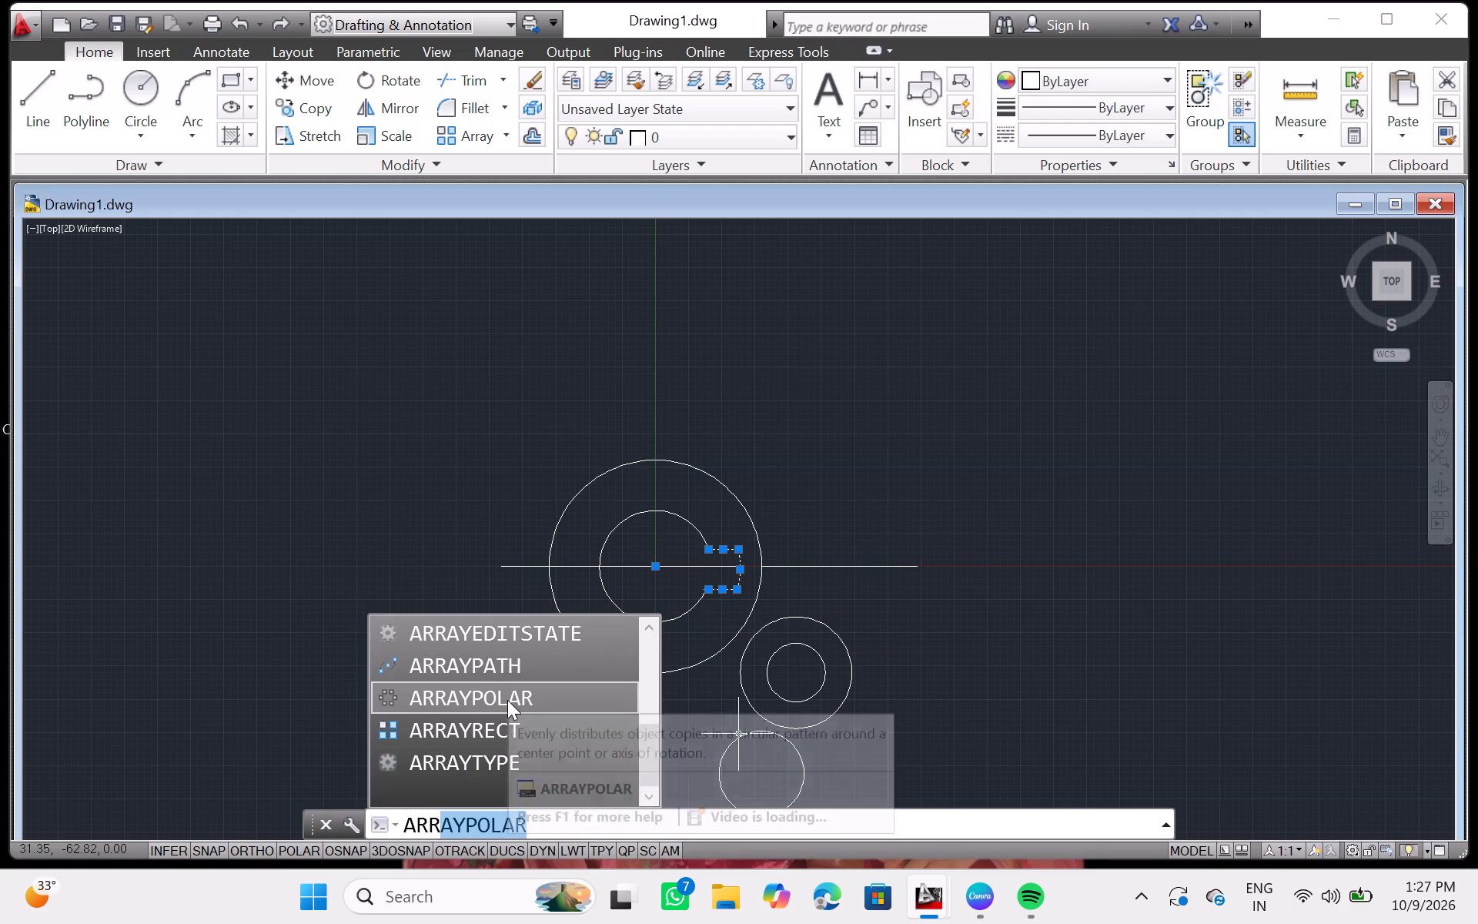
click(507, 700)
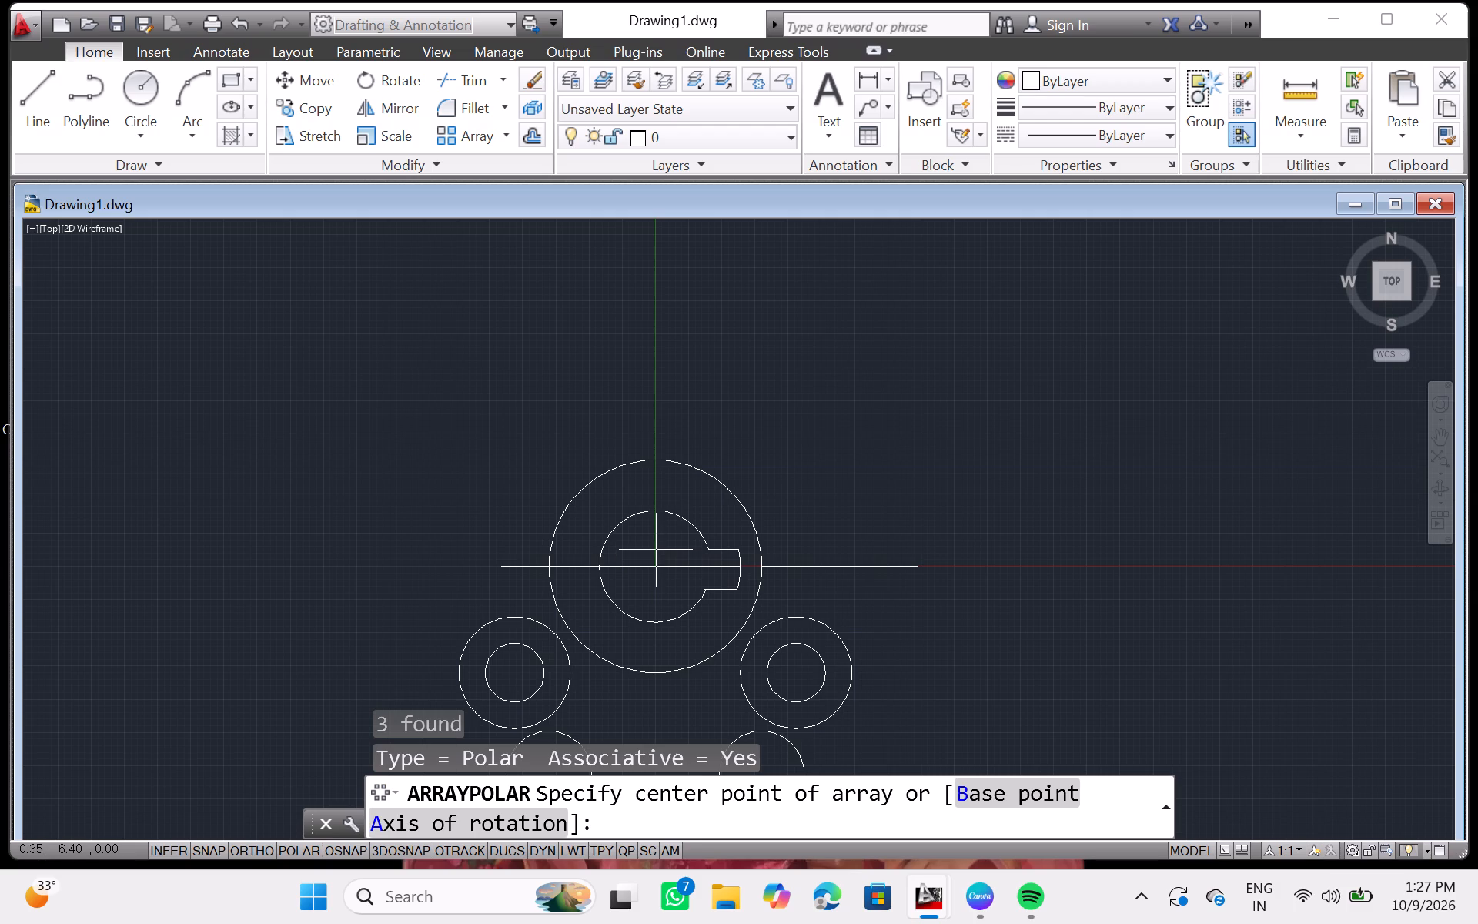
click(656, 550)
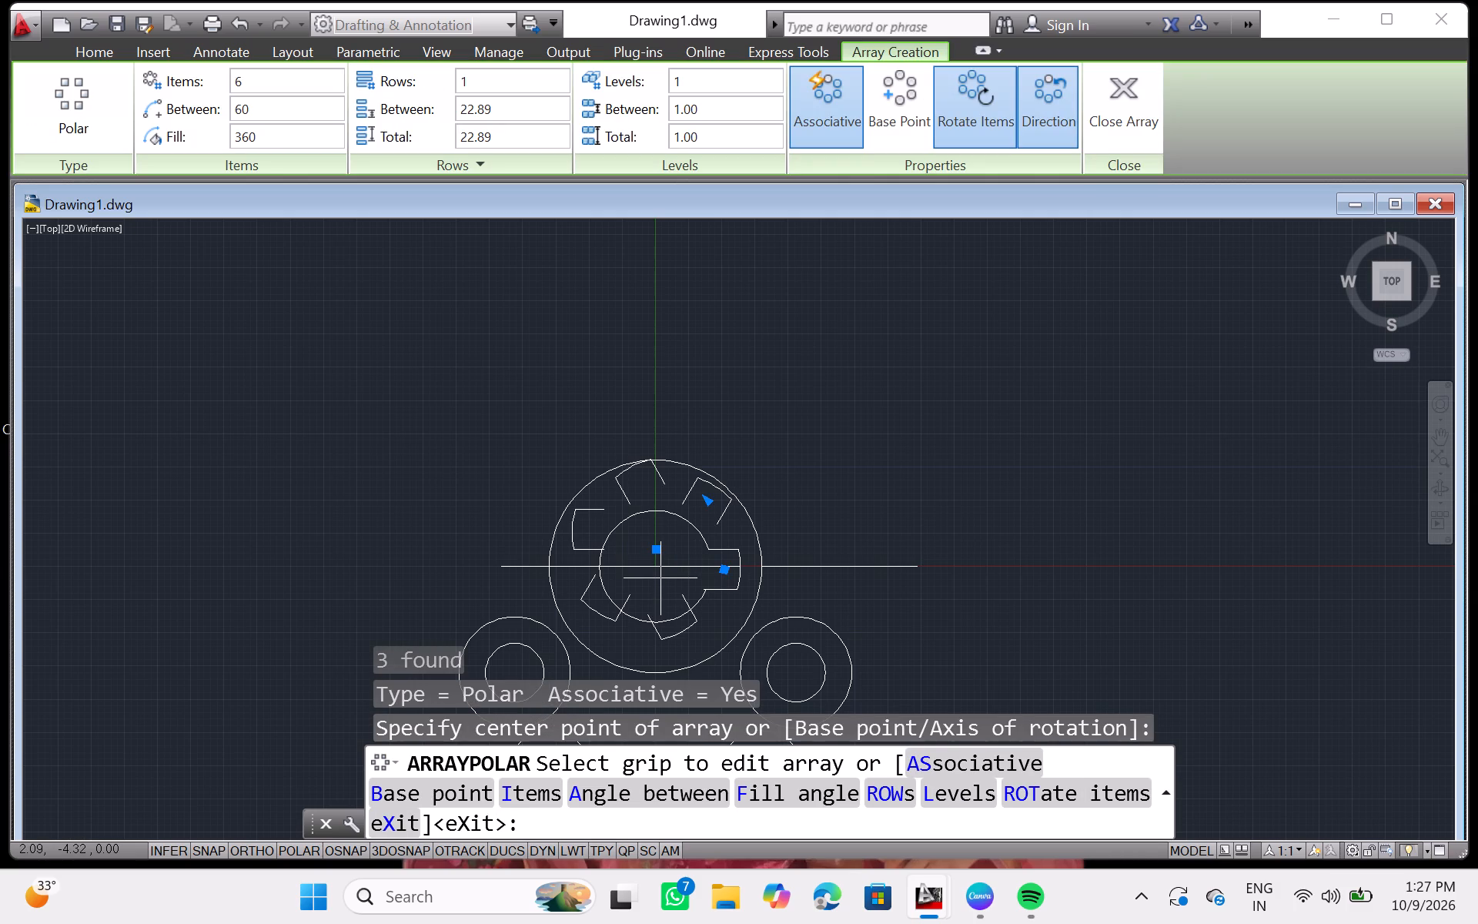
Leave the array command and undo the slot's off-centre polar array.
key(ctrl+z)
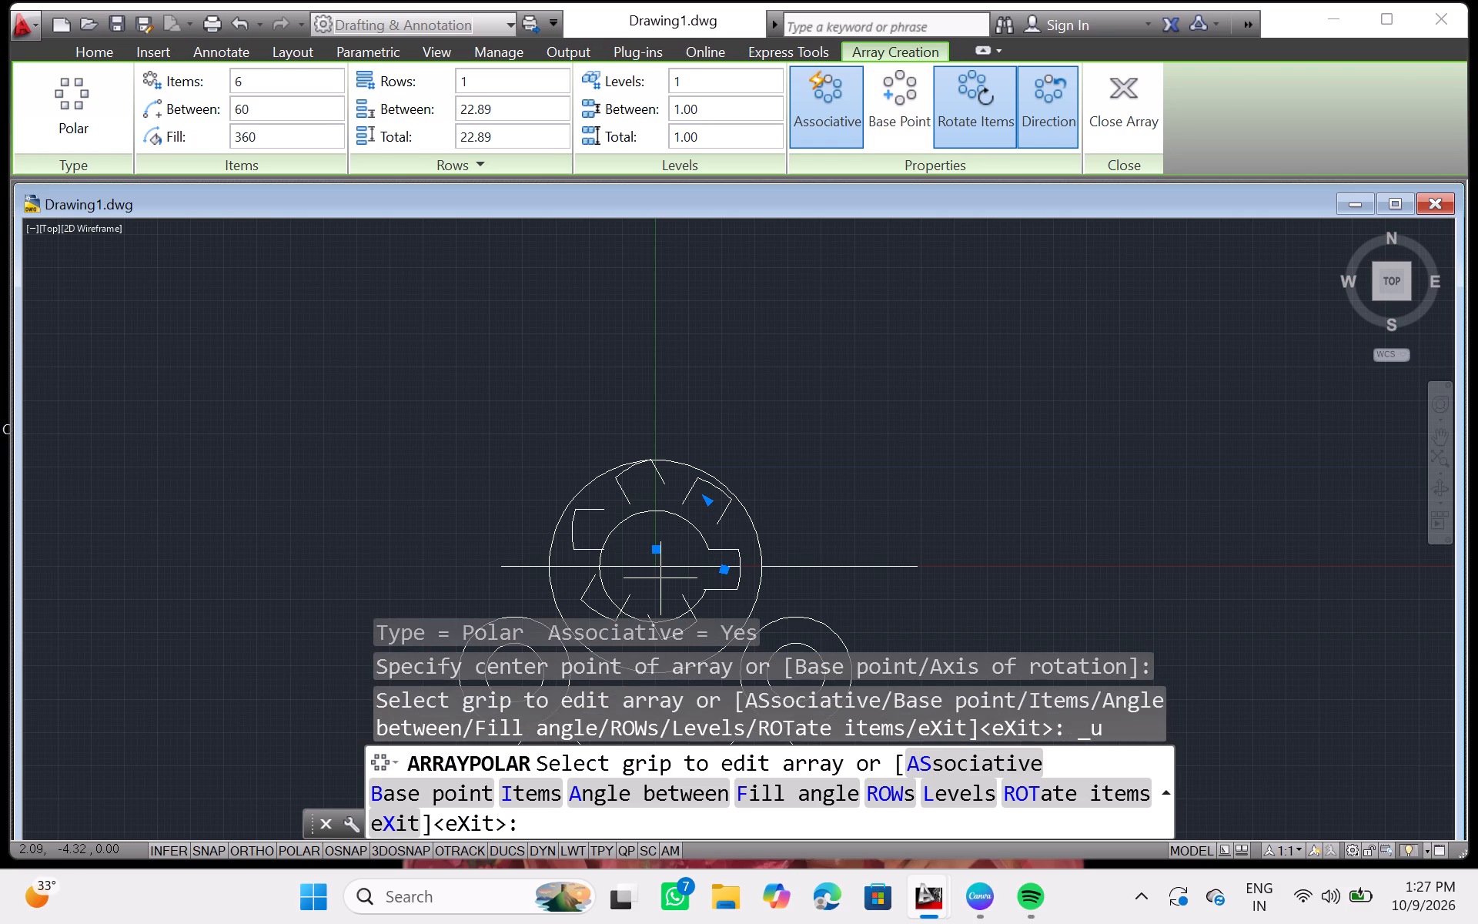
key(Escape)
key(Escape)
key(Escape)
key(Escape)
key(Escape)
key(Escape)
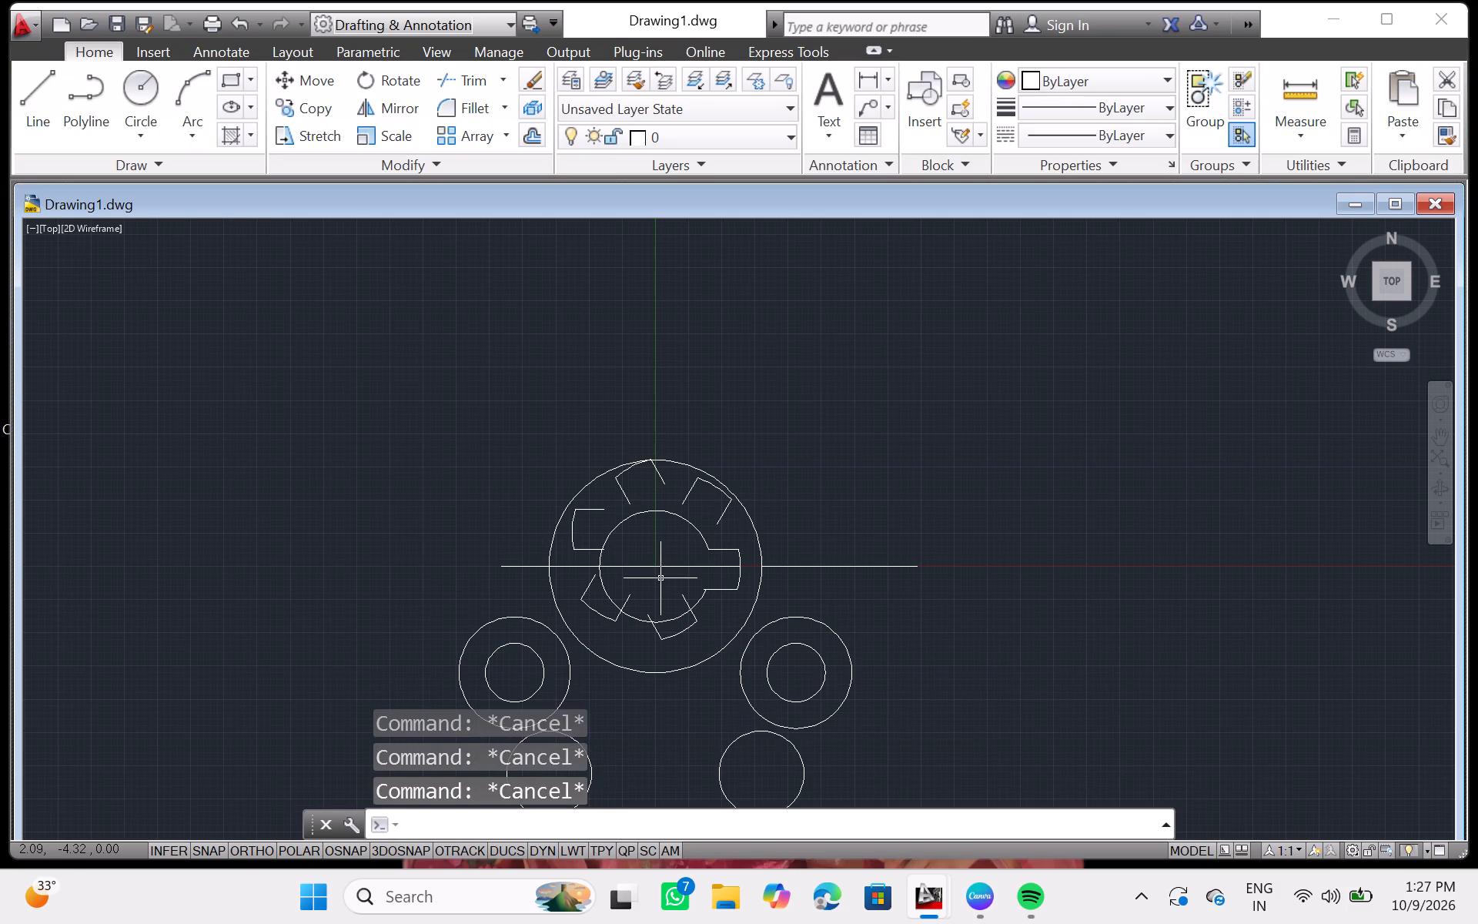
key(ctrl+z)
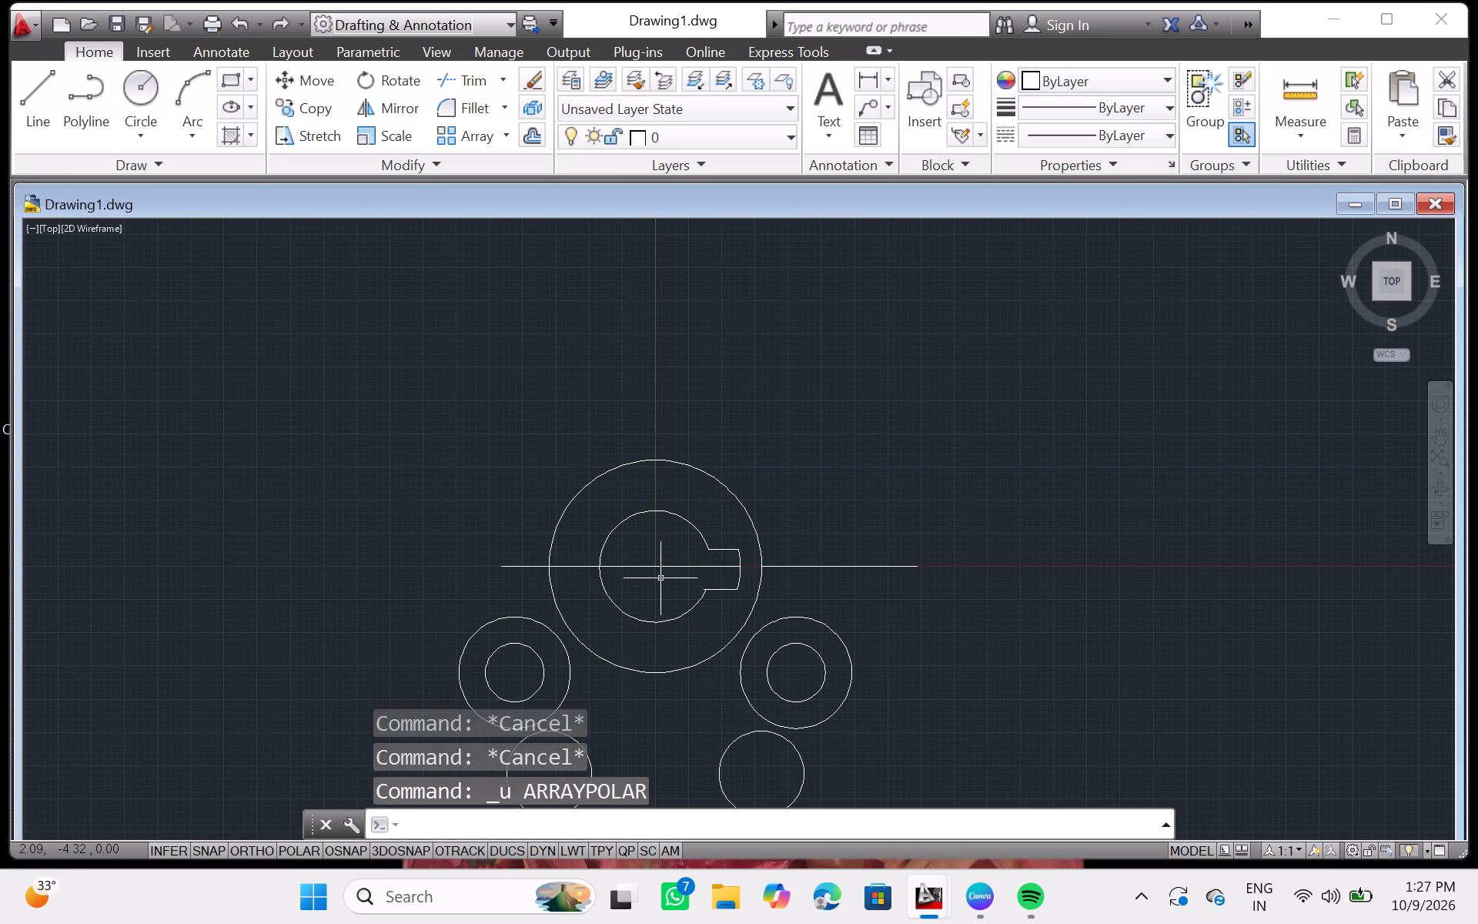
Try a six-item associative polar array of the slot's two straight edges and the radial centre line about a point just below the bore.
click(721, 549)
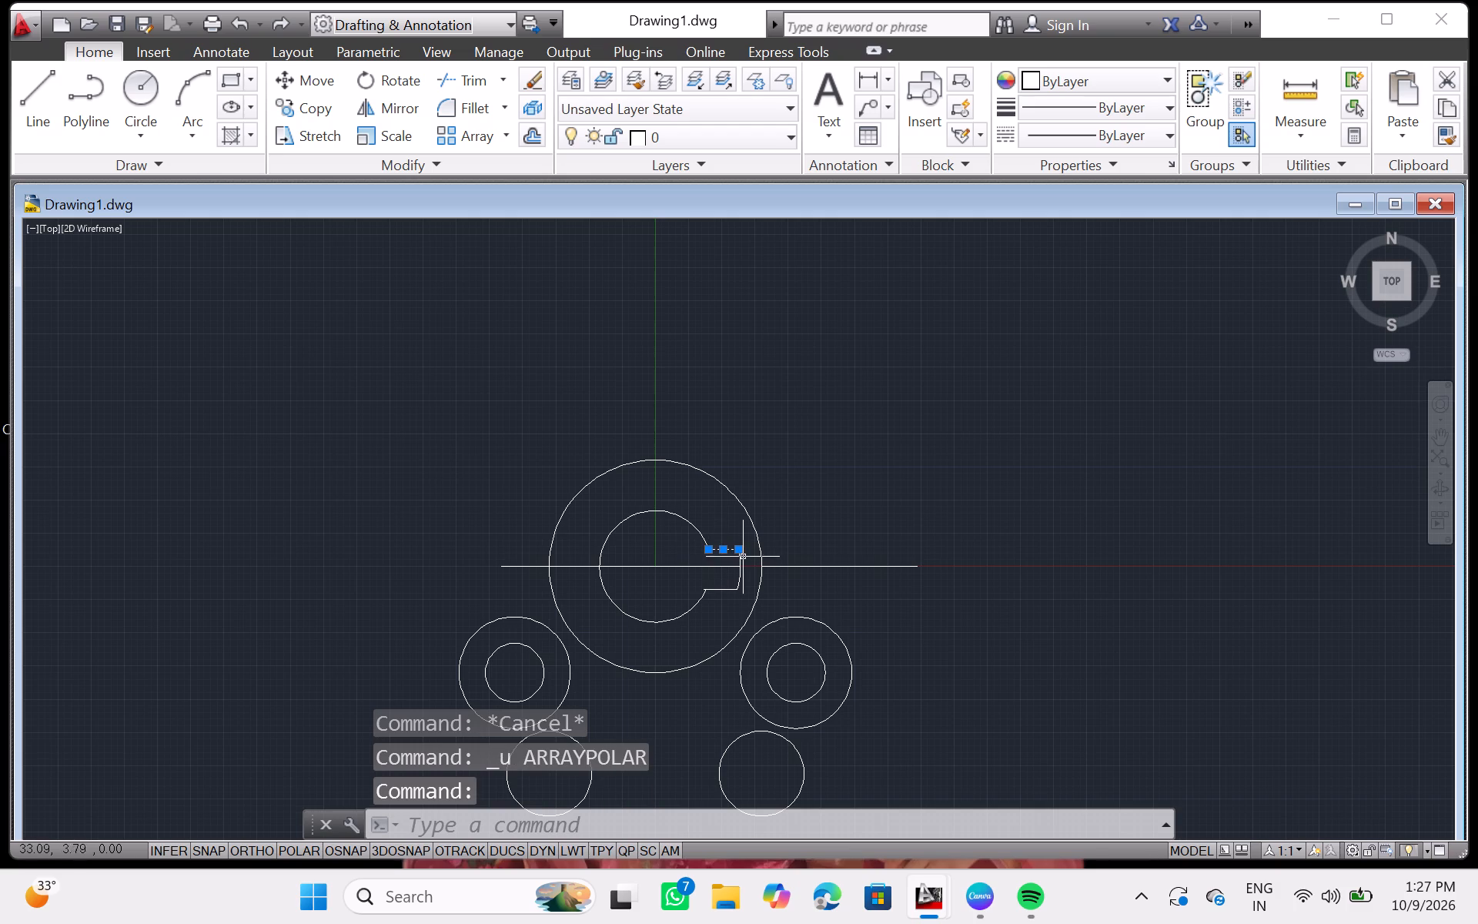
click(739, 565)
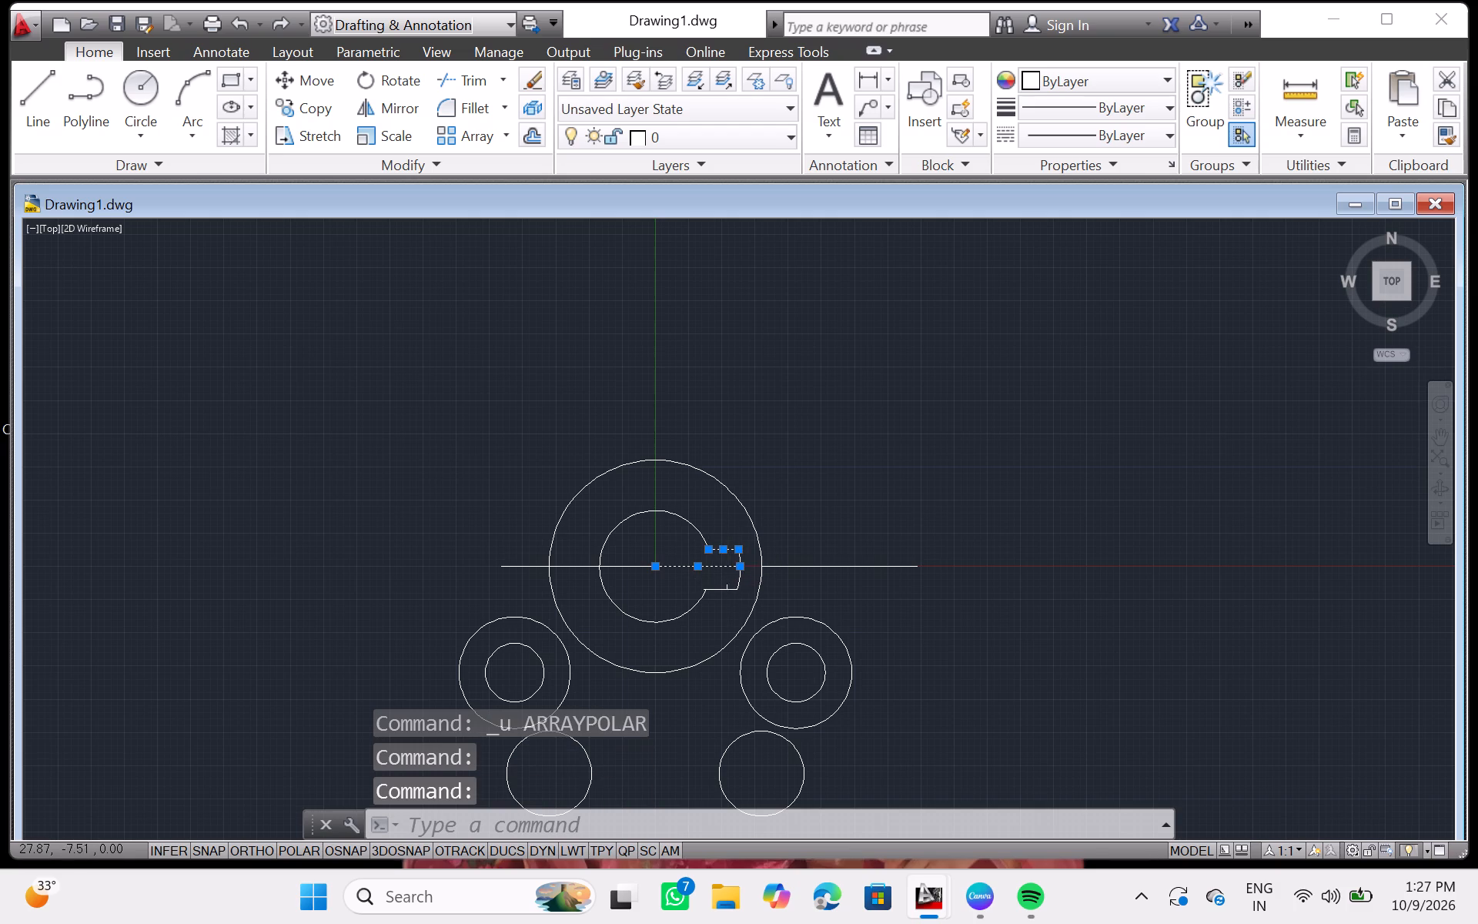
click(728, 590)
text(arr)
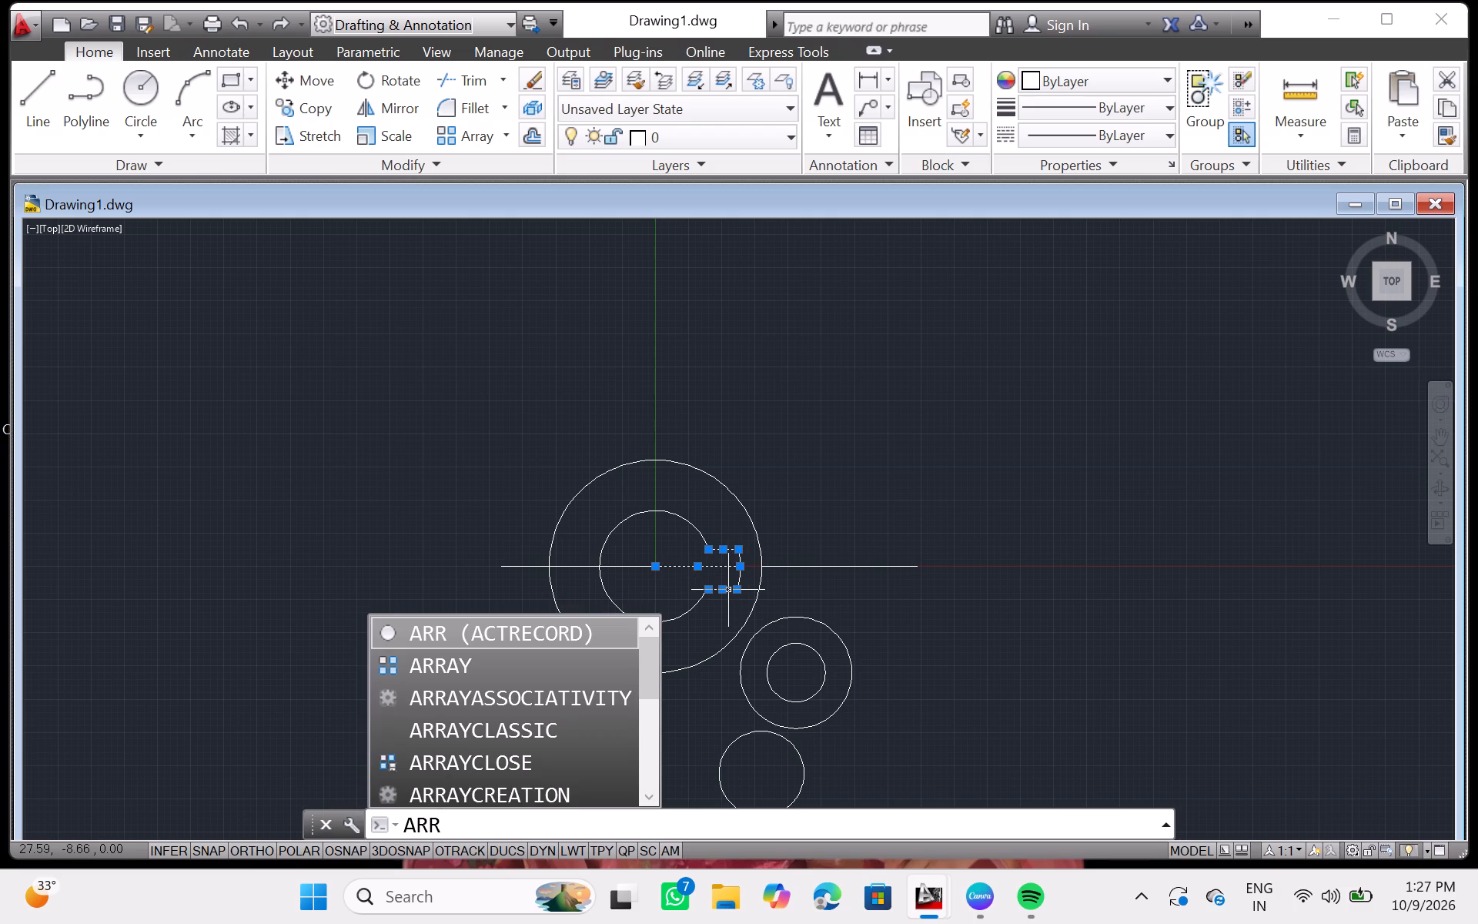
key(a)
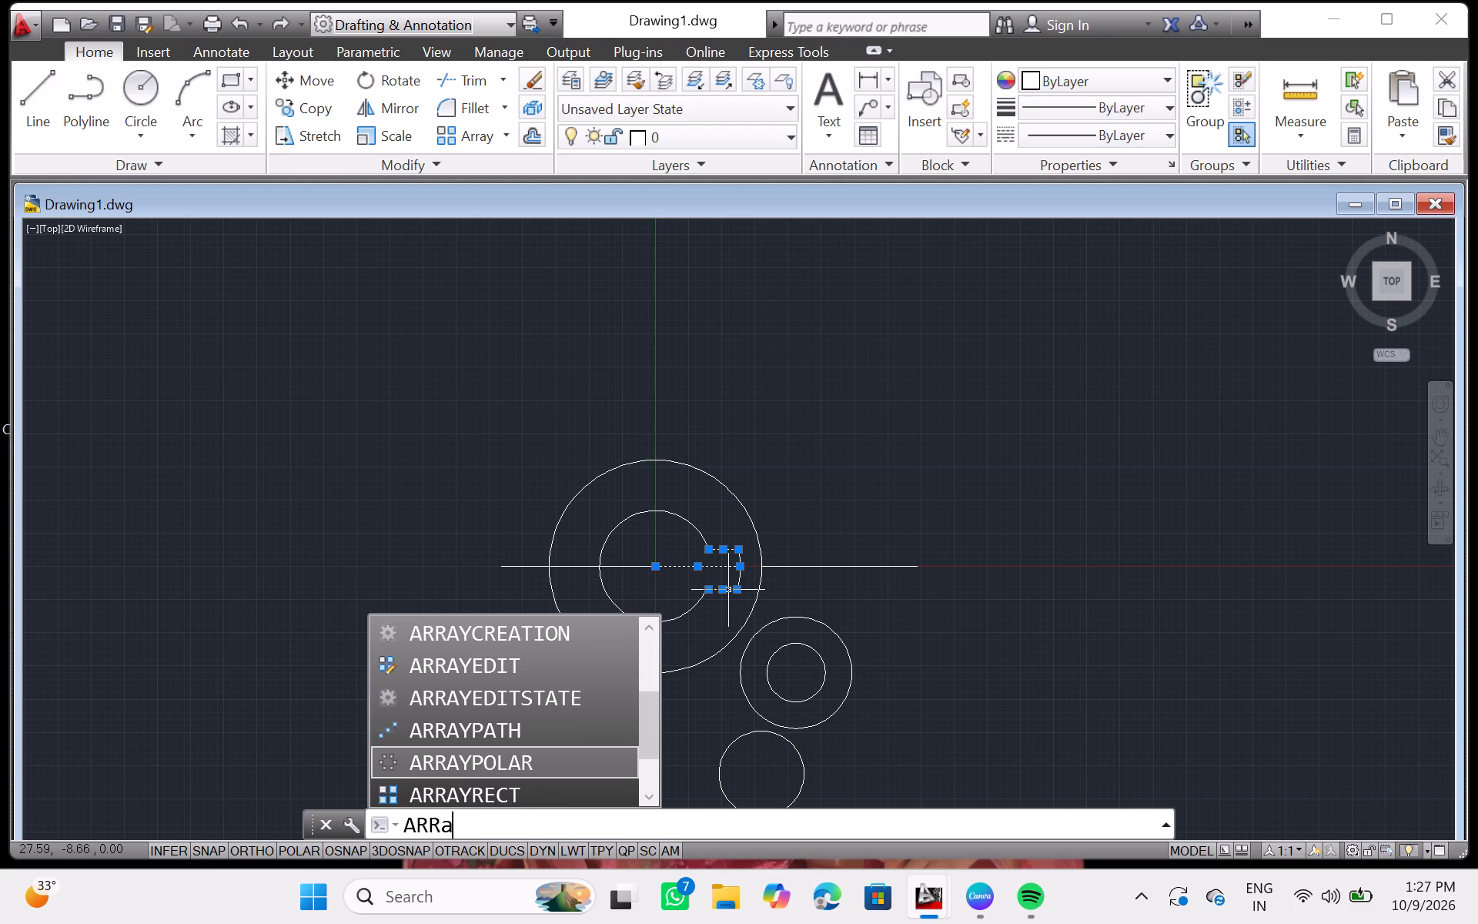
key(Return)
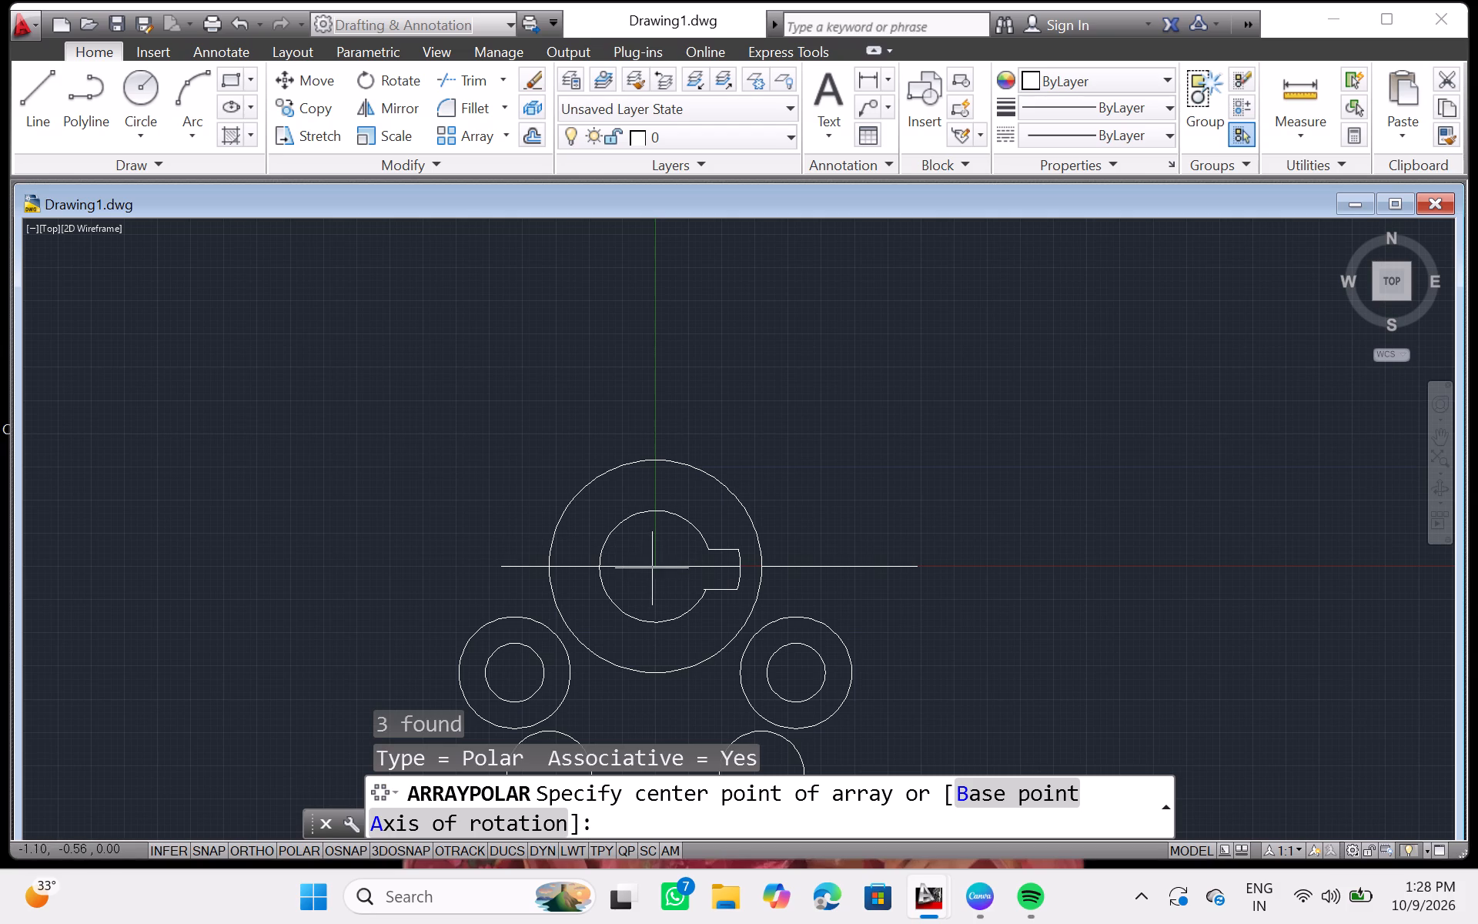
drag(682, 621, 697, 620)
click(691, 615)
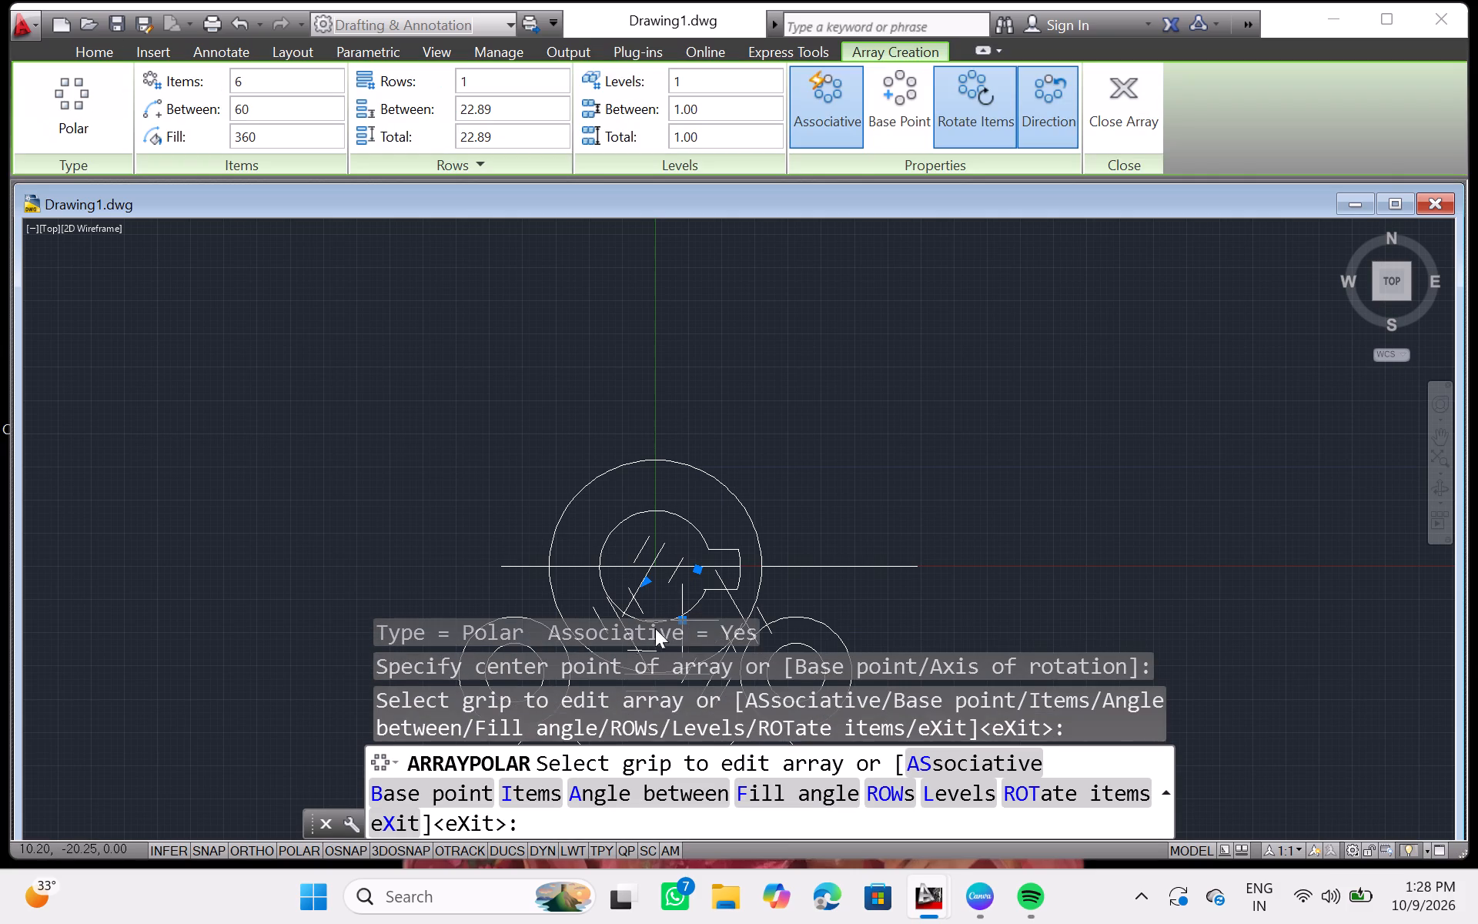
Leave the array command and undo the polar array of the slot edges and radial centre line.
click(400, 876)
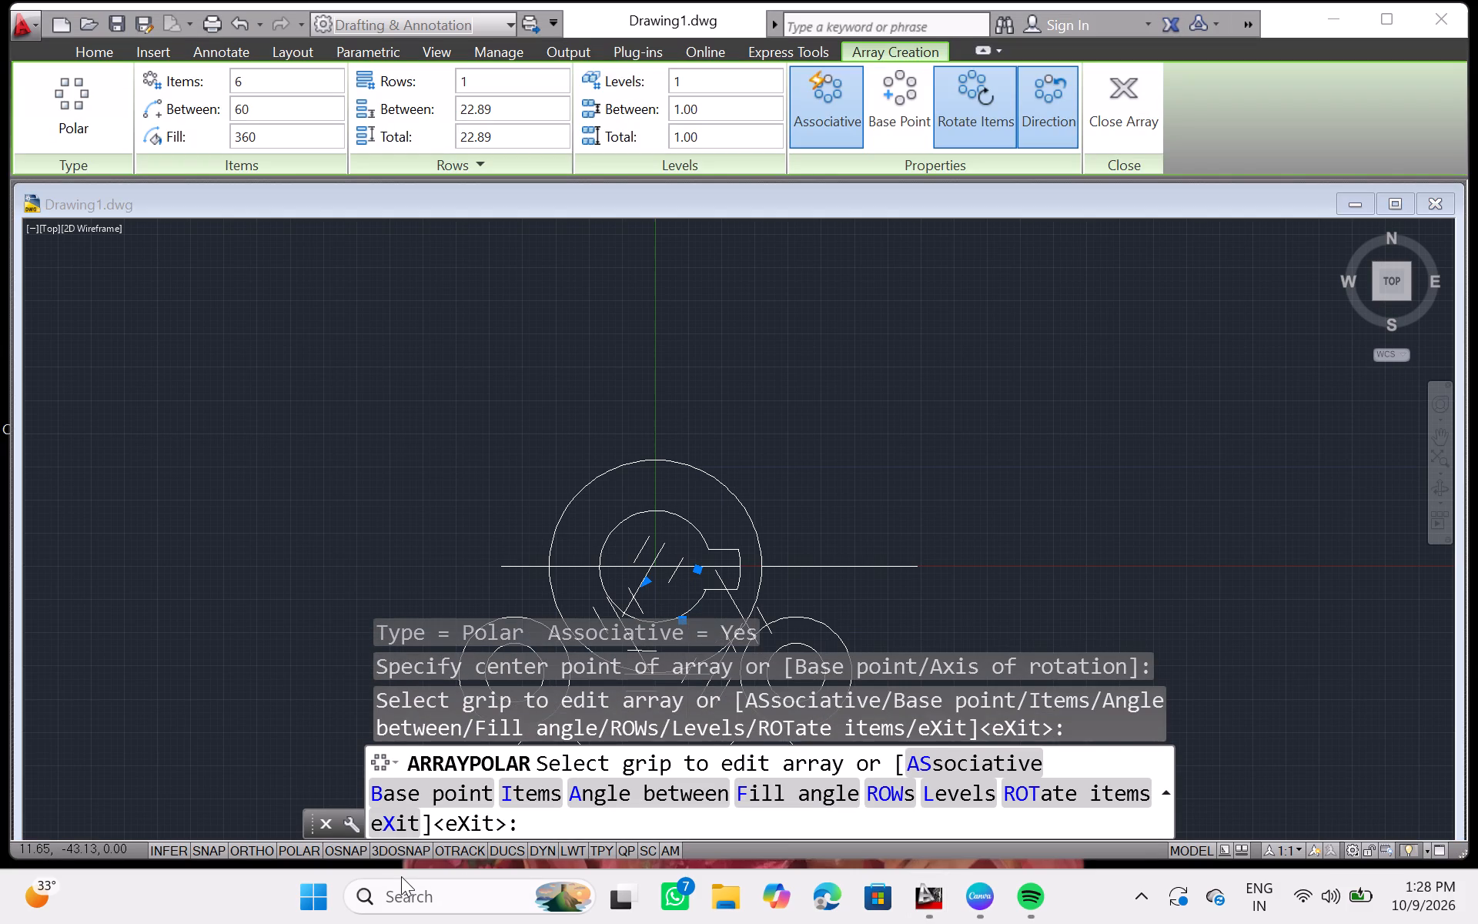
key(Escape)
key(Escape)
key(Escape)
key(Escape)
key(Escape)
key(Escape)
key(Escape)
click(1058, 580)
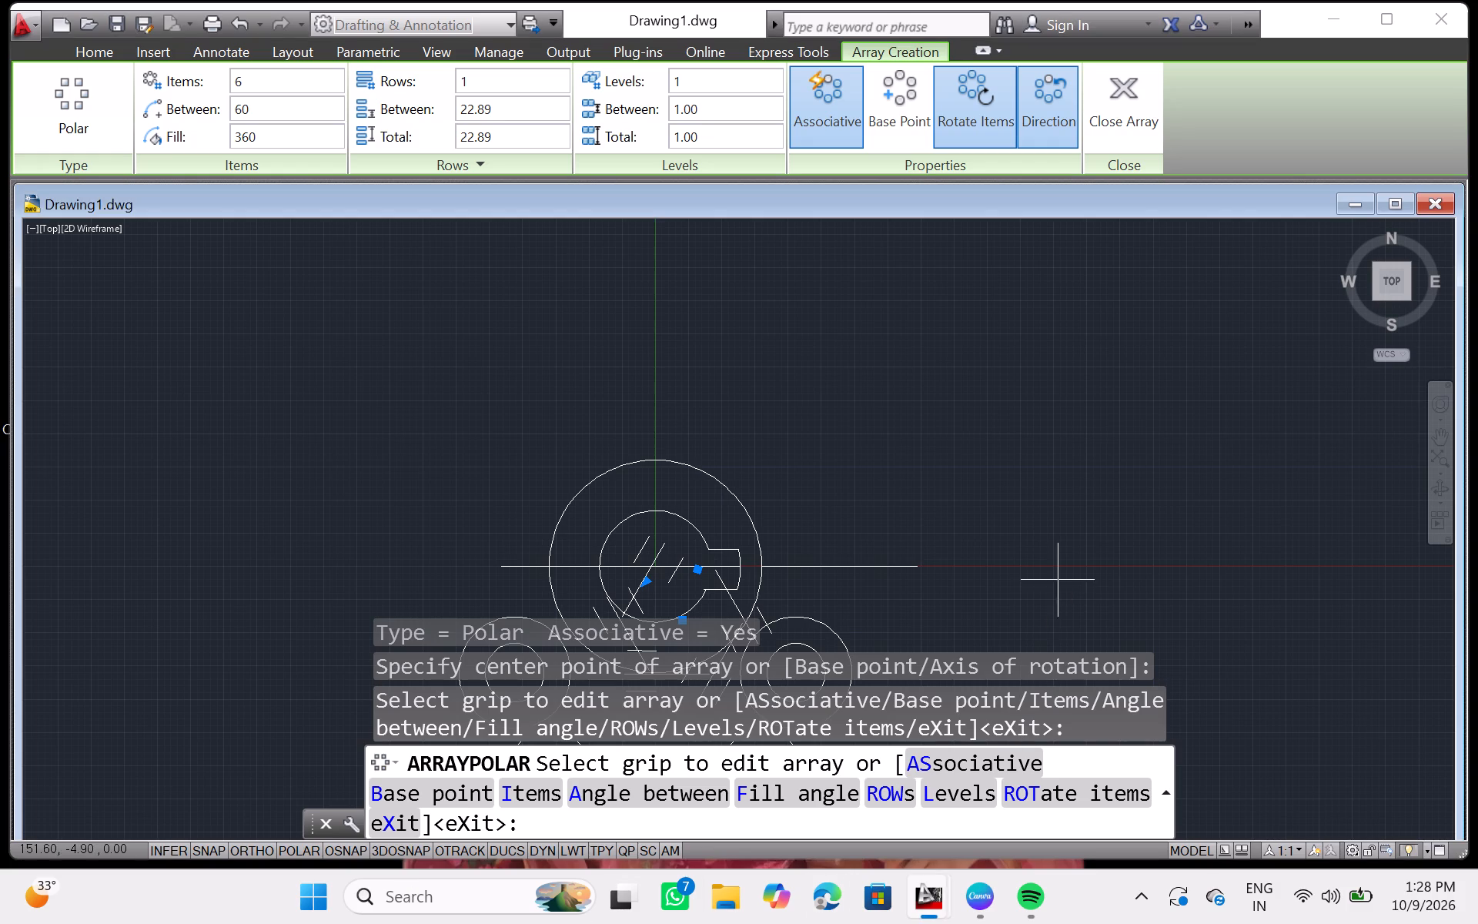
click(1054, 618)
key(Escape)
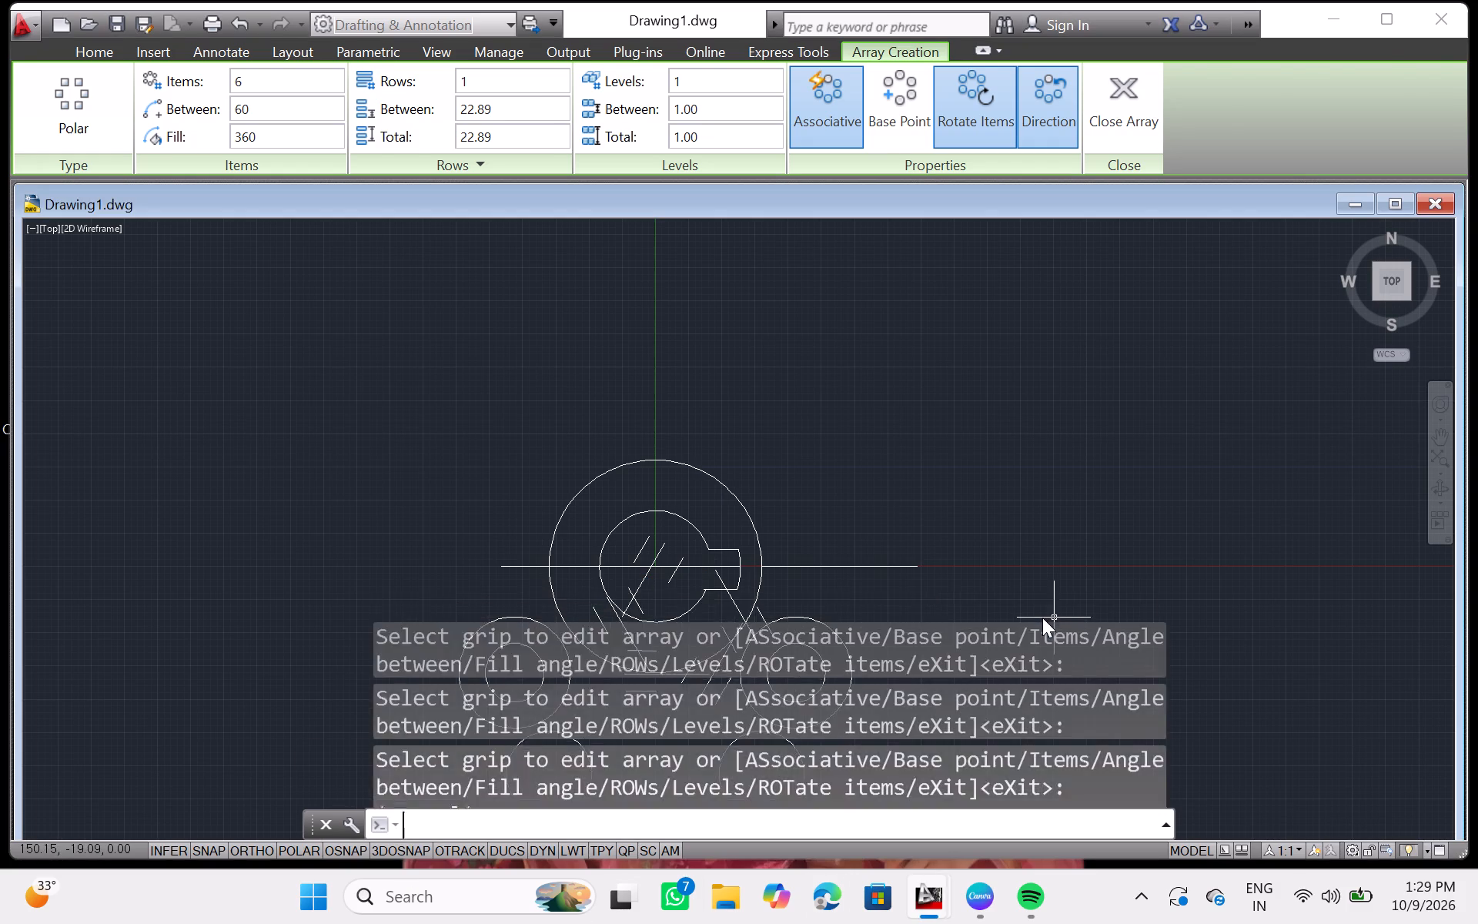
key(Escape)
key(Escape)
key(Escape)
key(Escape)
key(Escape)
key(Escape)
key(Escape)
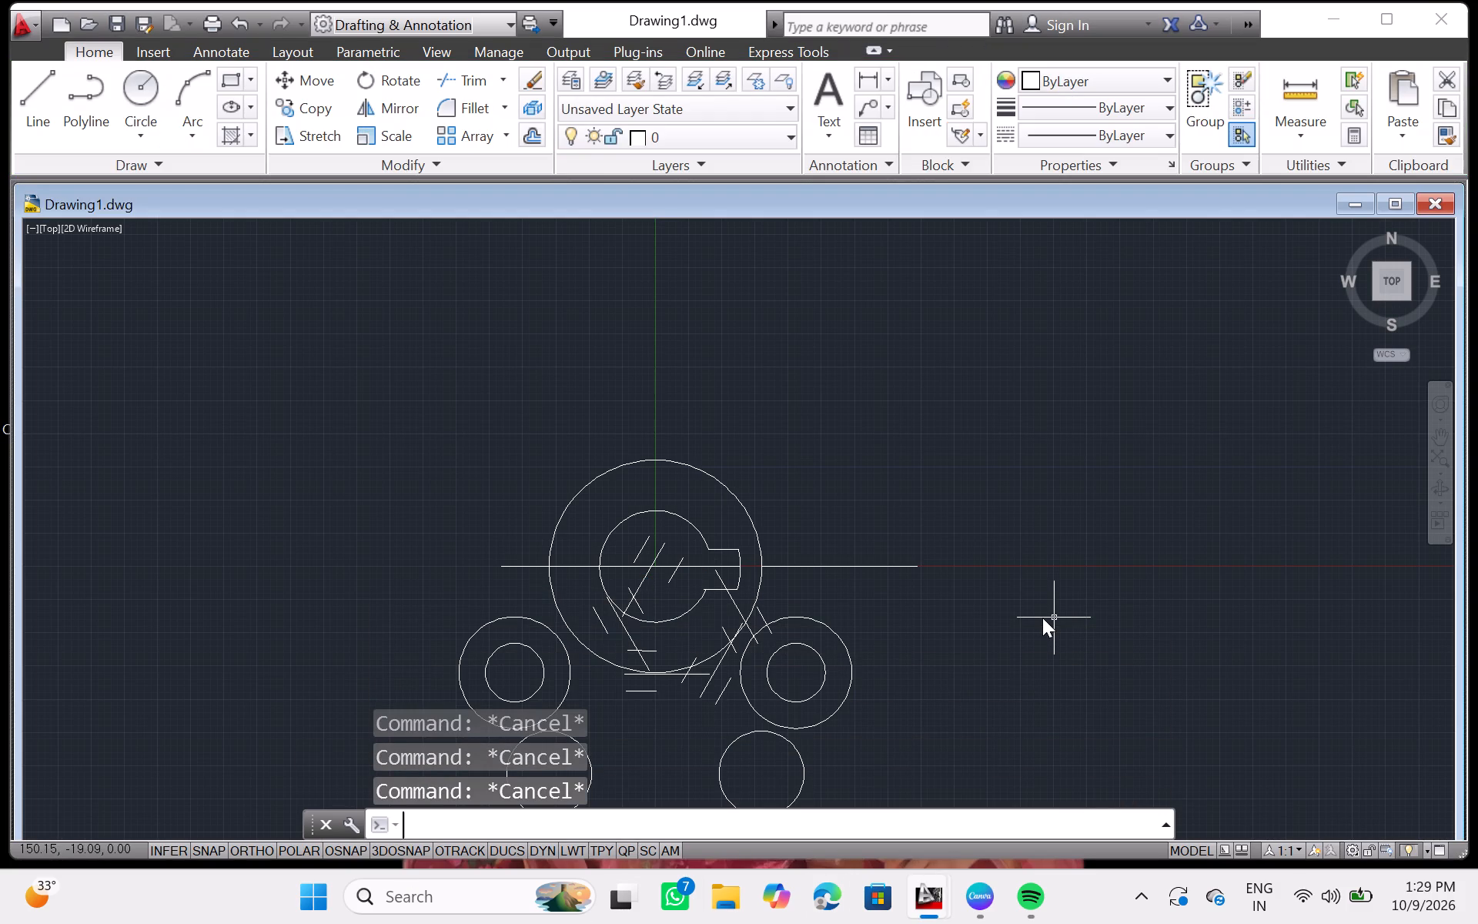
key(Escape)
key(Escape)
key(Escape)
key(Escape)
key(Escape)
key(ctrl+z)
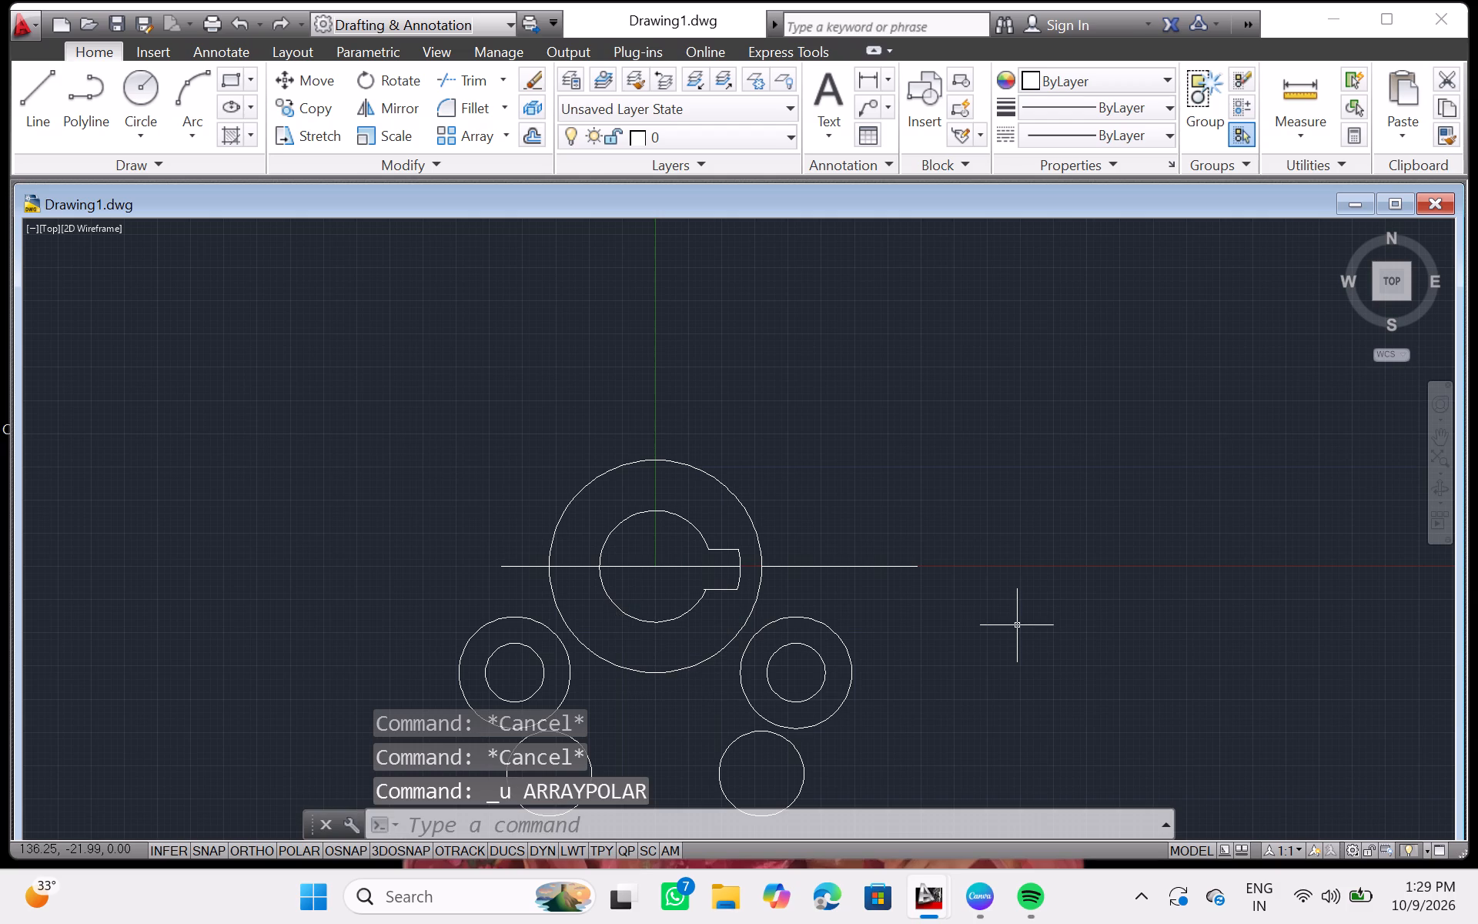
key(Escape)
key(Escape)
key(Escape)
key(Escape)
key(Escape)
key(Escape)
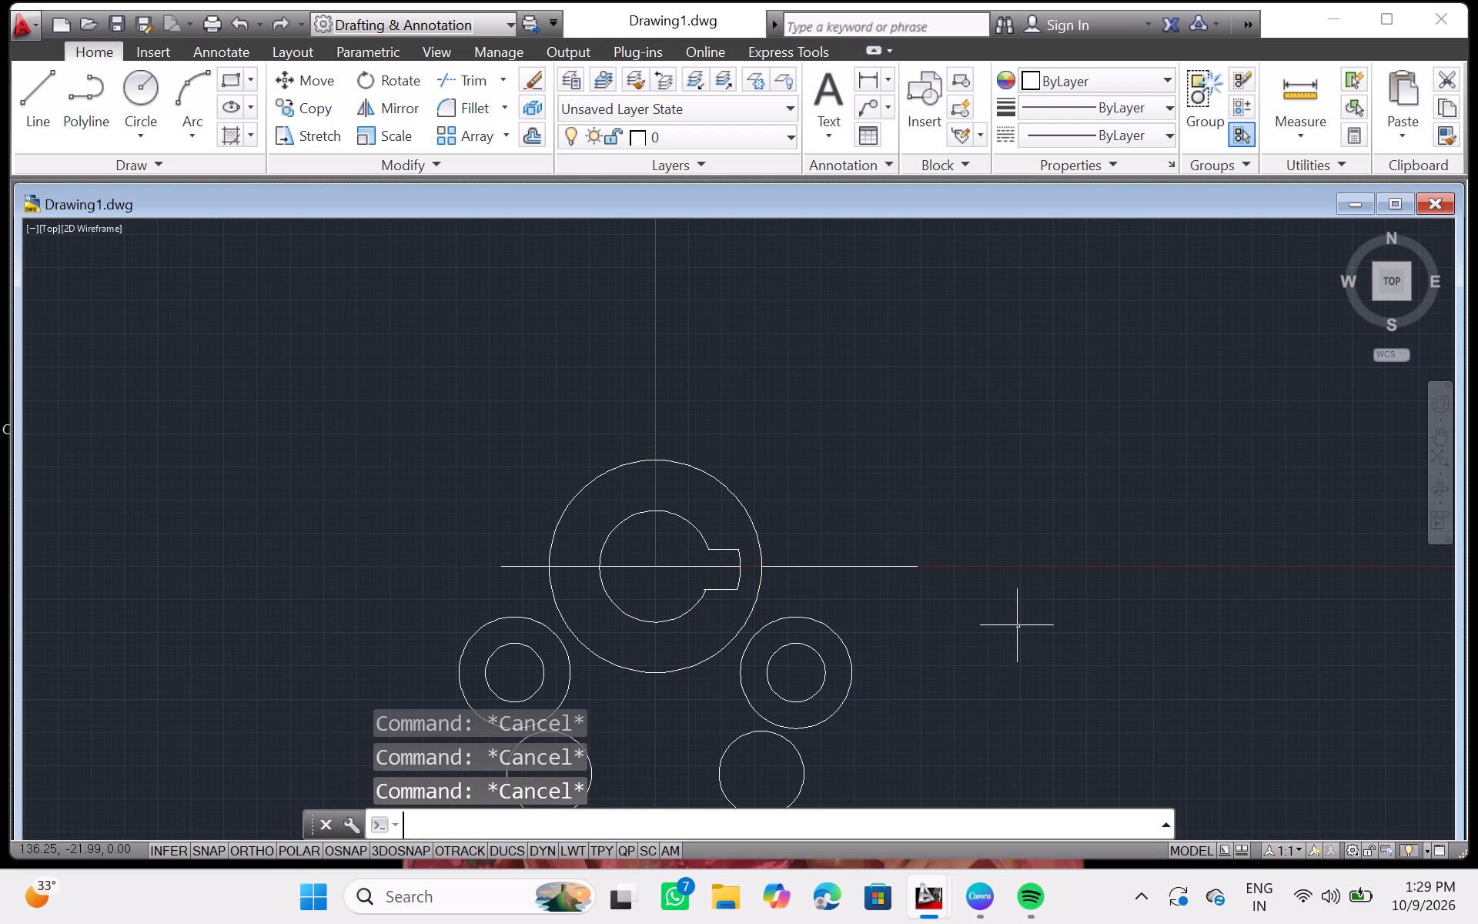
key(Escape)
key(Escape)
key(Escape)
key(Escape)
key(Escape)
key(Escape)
Start an associative polar array of the slot's two straight edges, its end arc and the radial line from the concentric circles' centre.
click(655, 568)
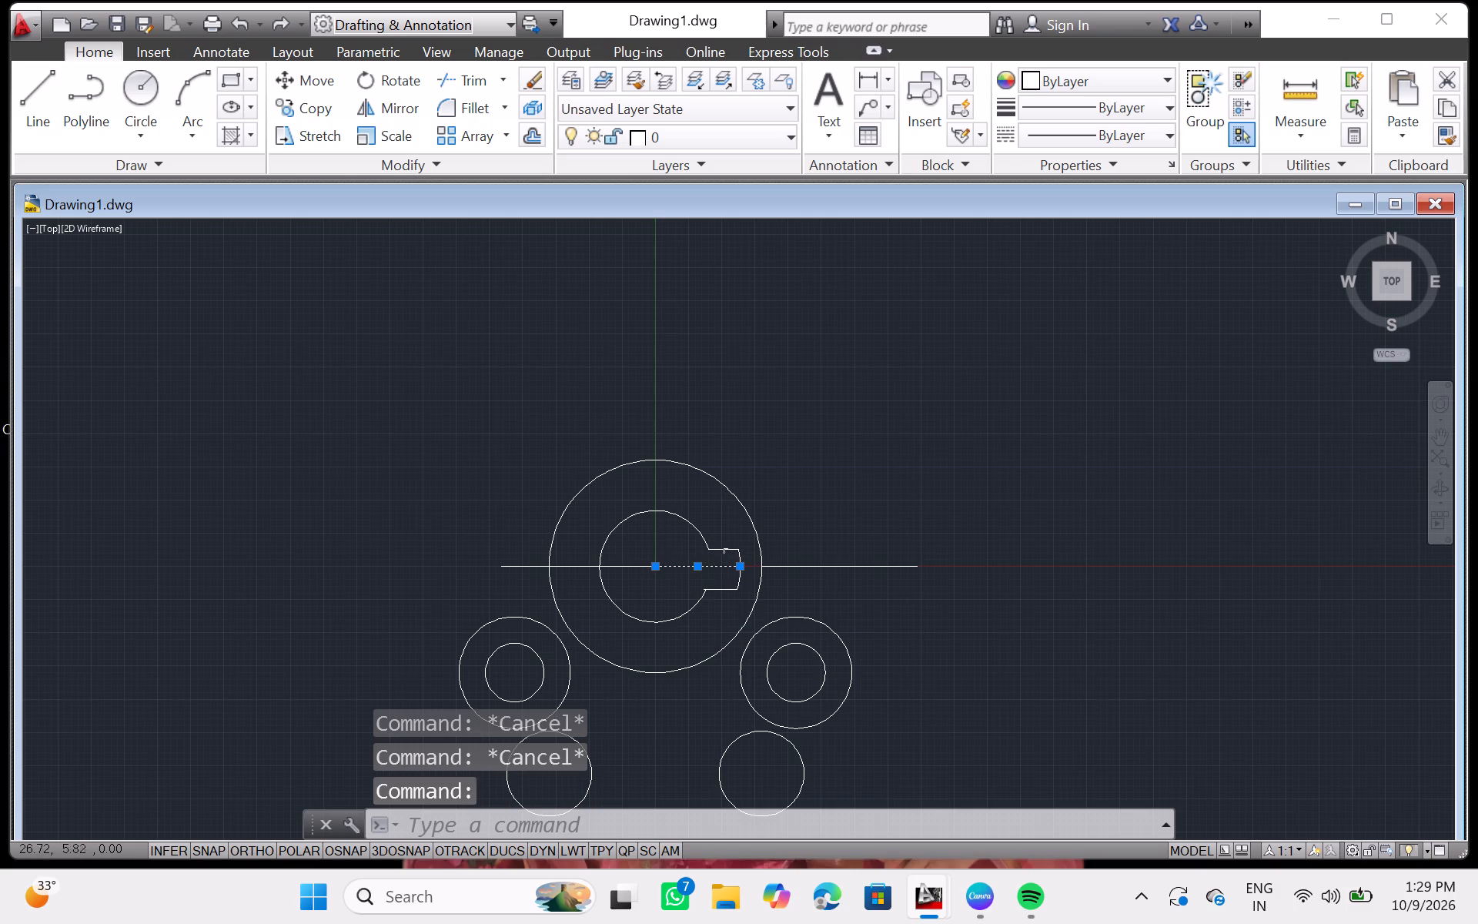
click(727, 551)
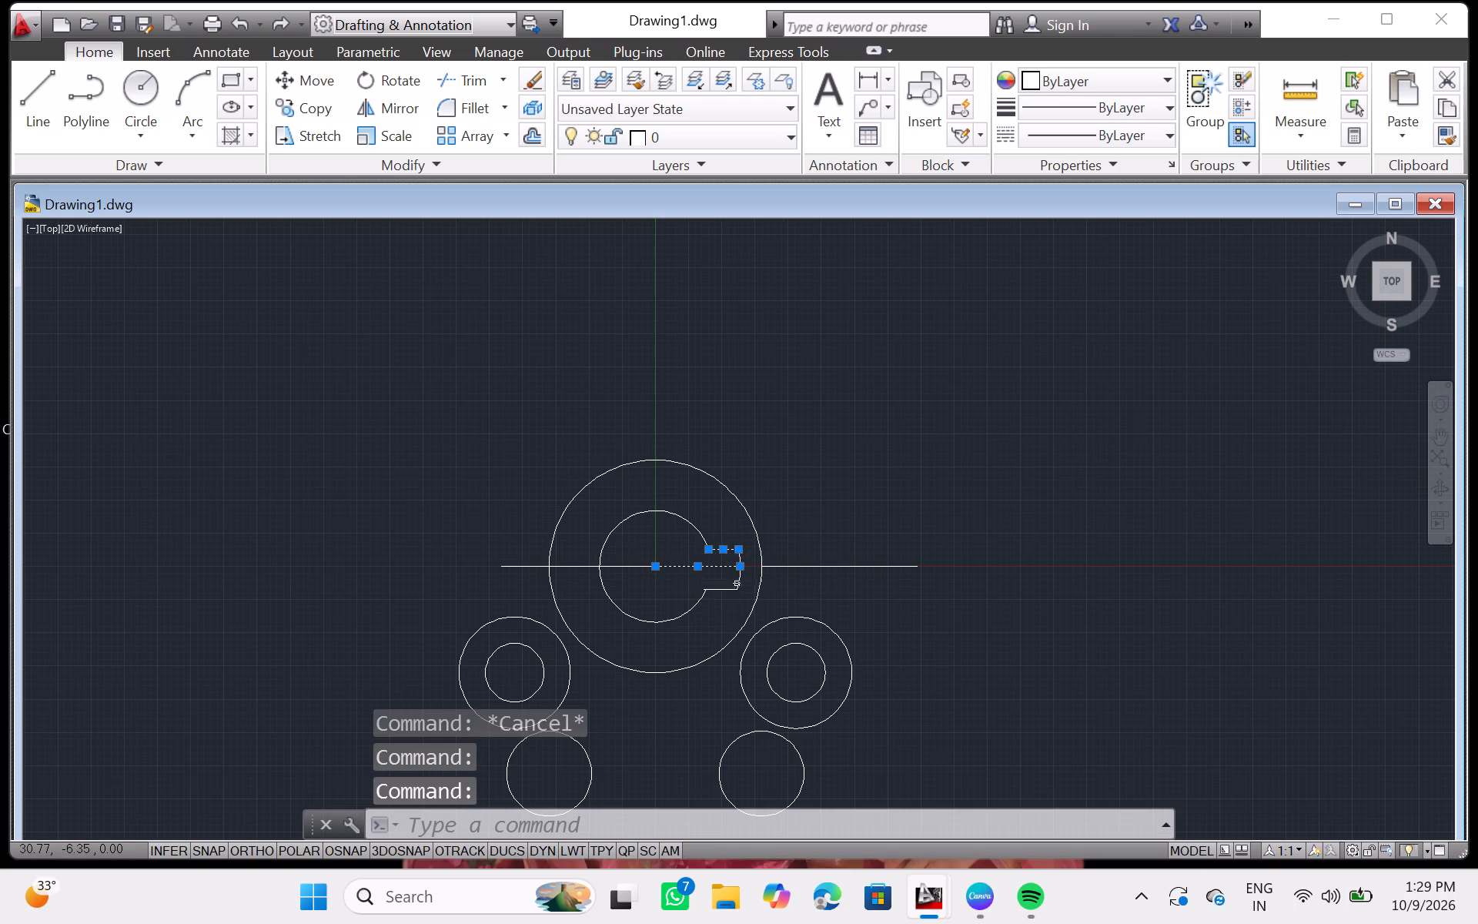
click(738, 584)
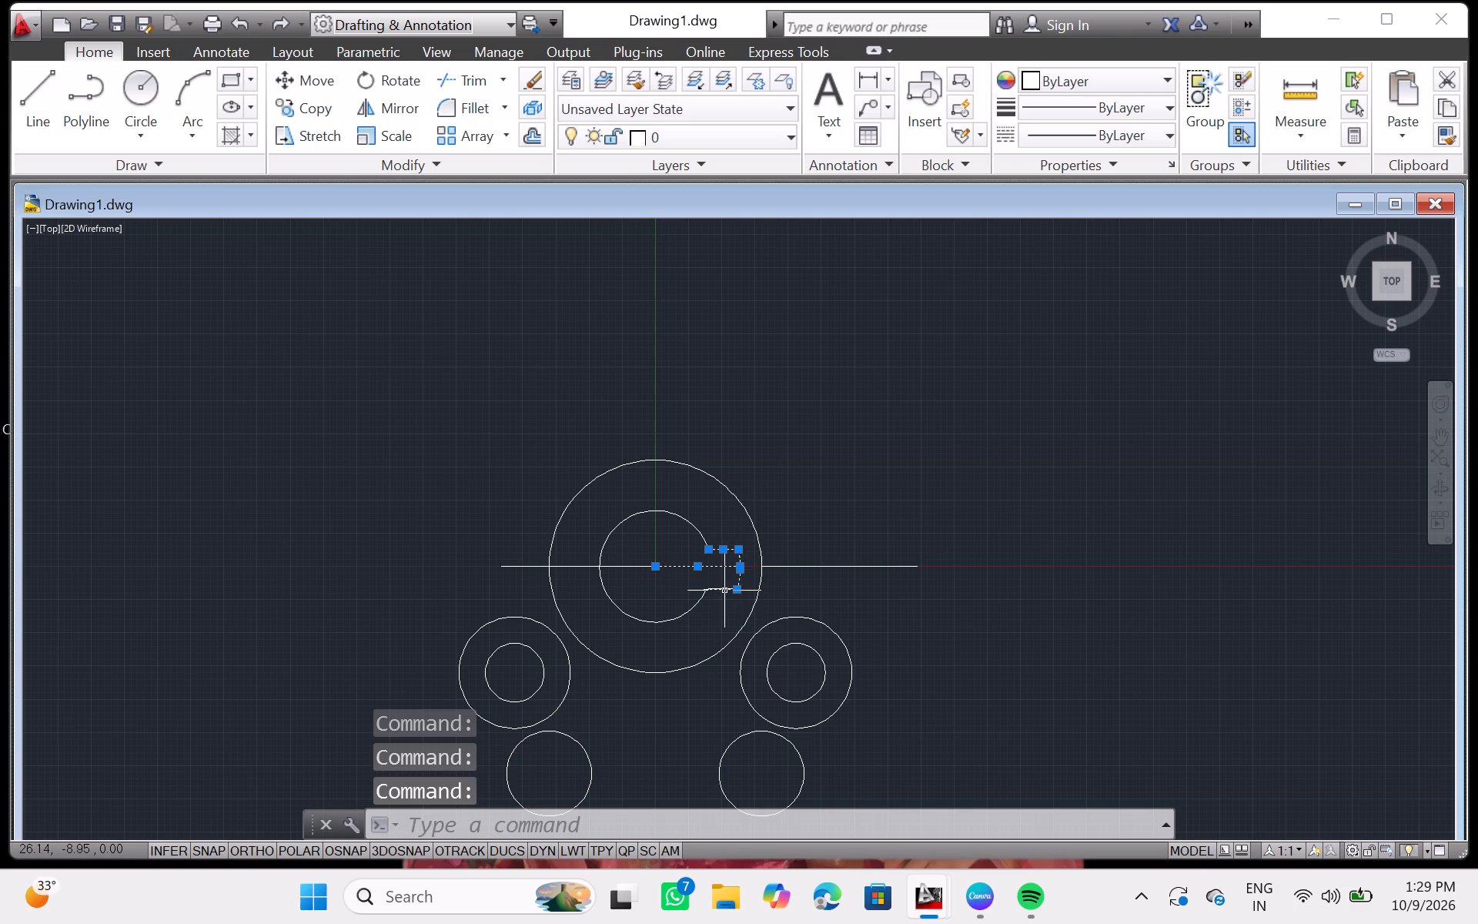
click(724, 590)
text(arr)
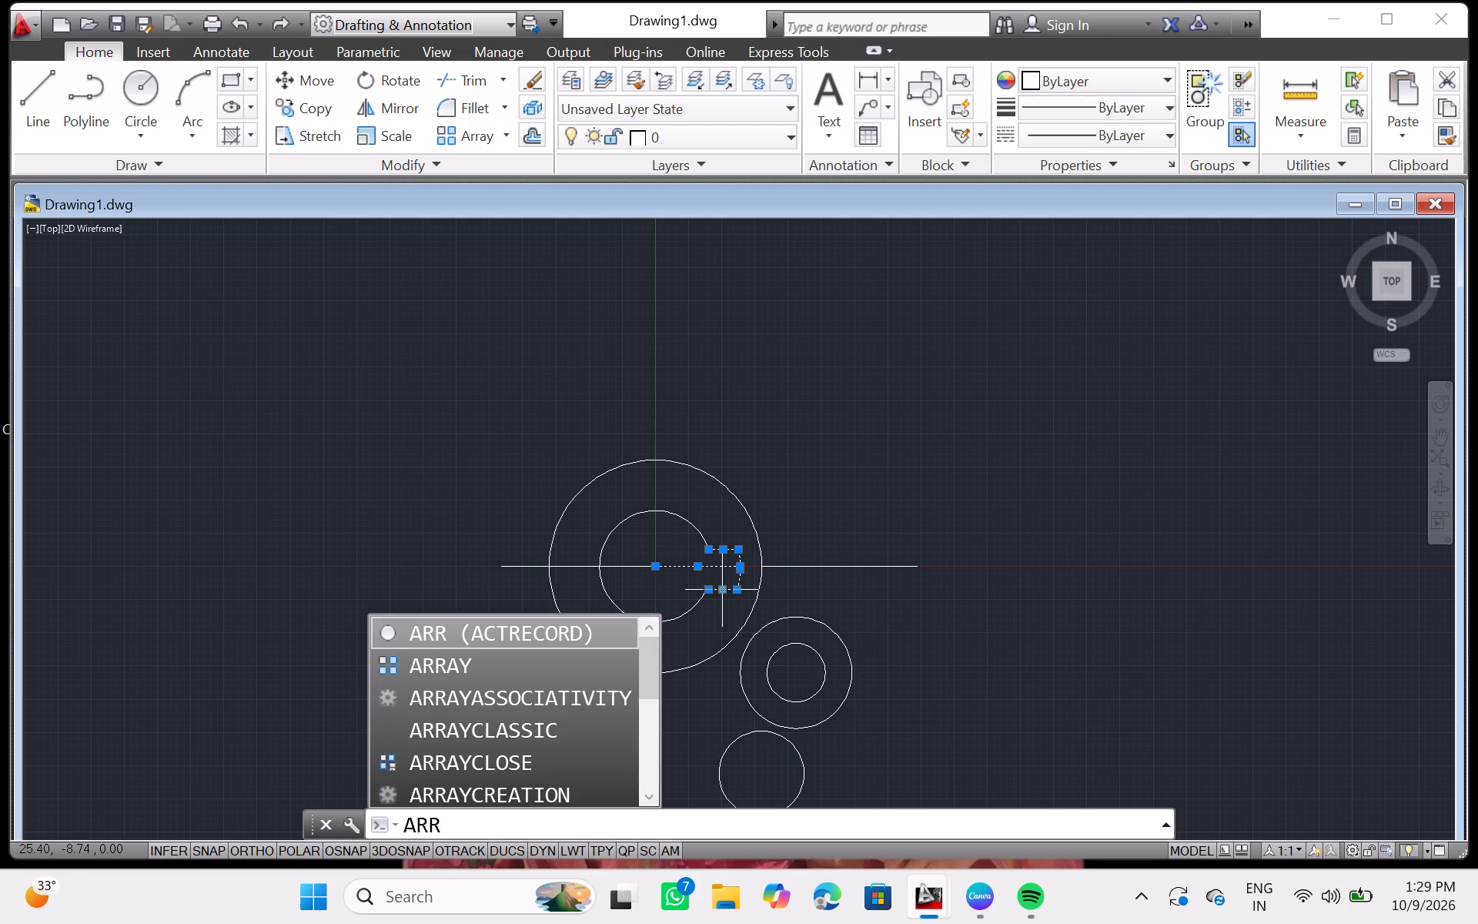
key(a)
key(y)
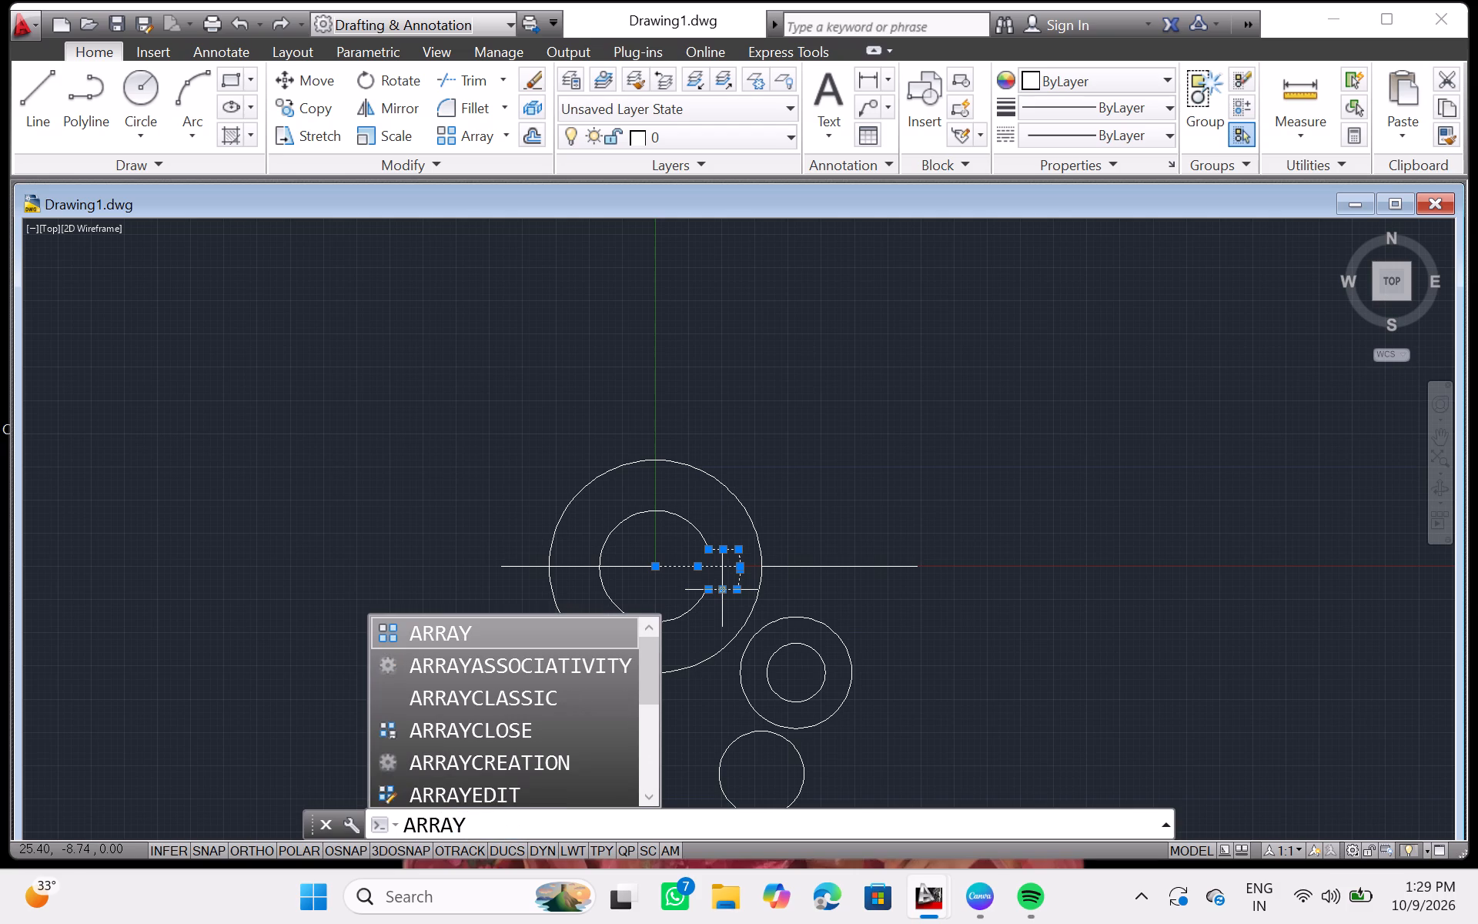
text(po)
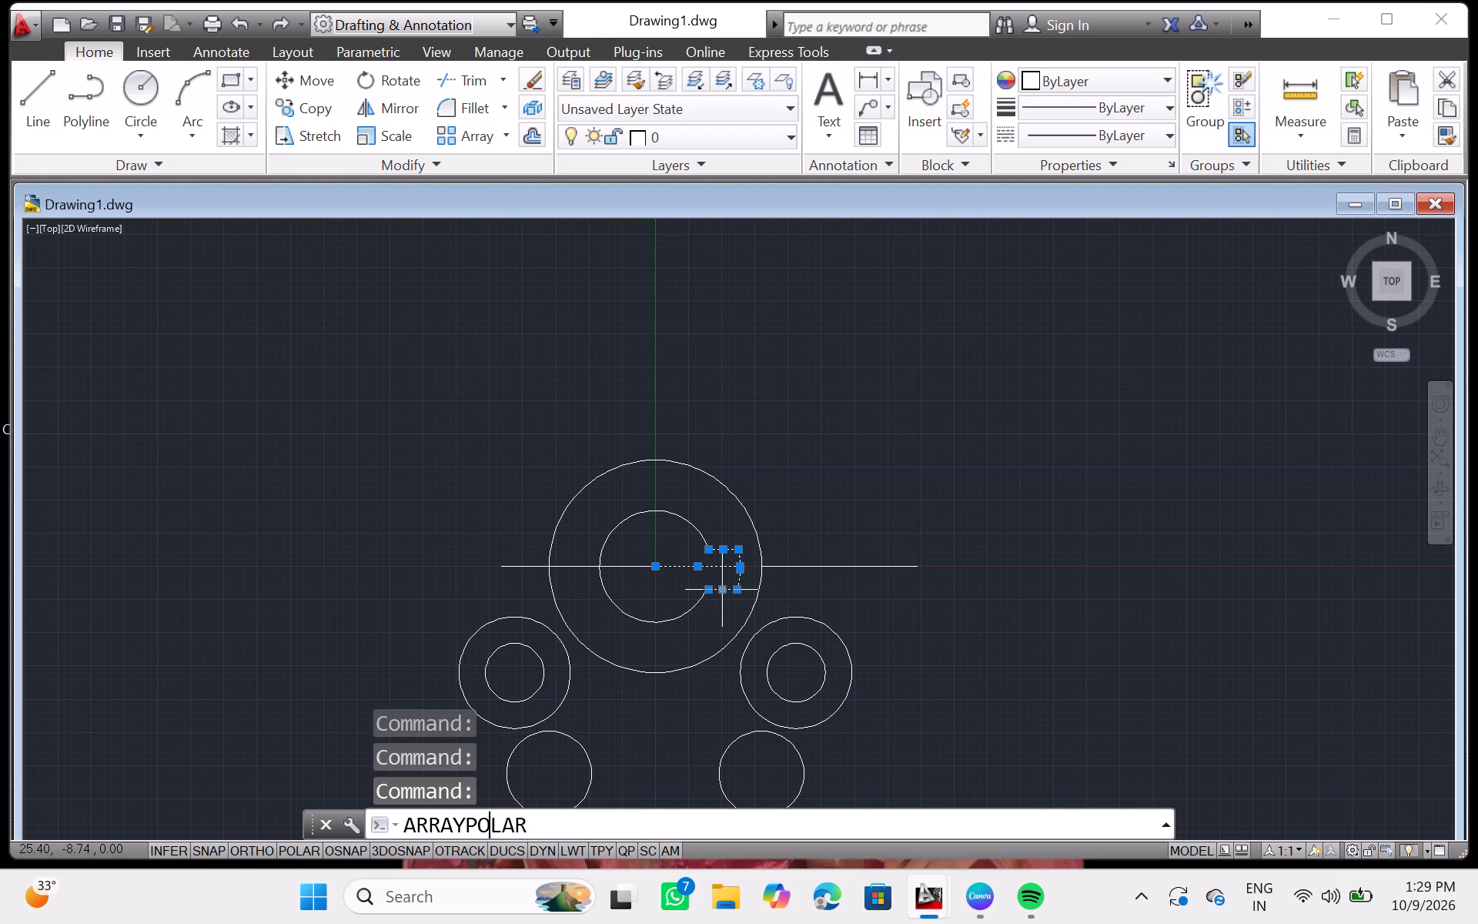
key(Return)
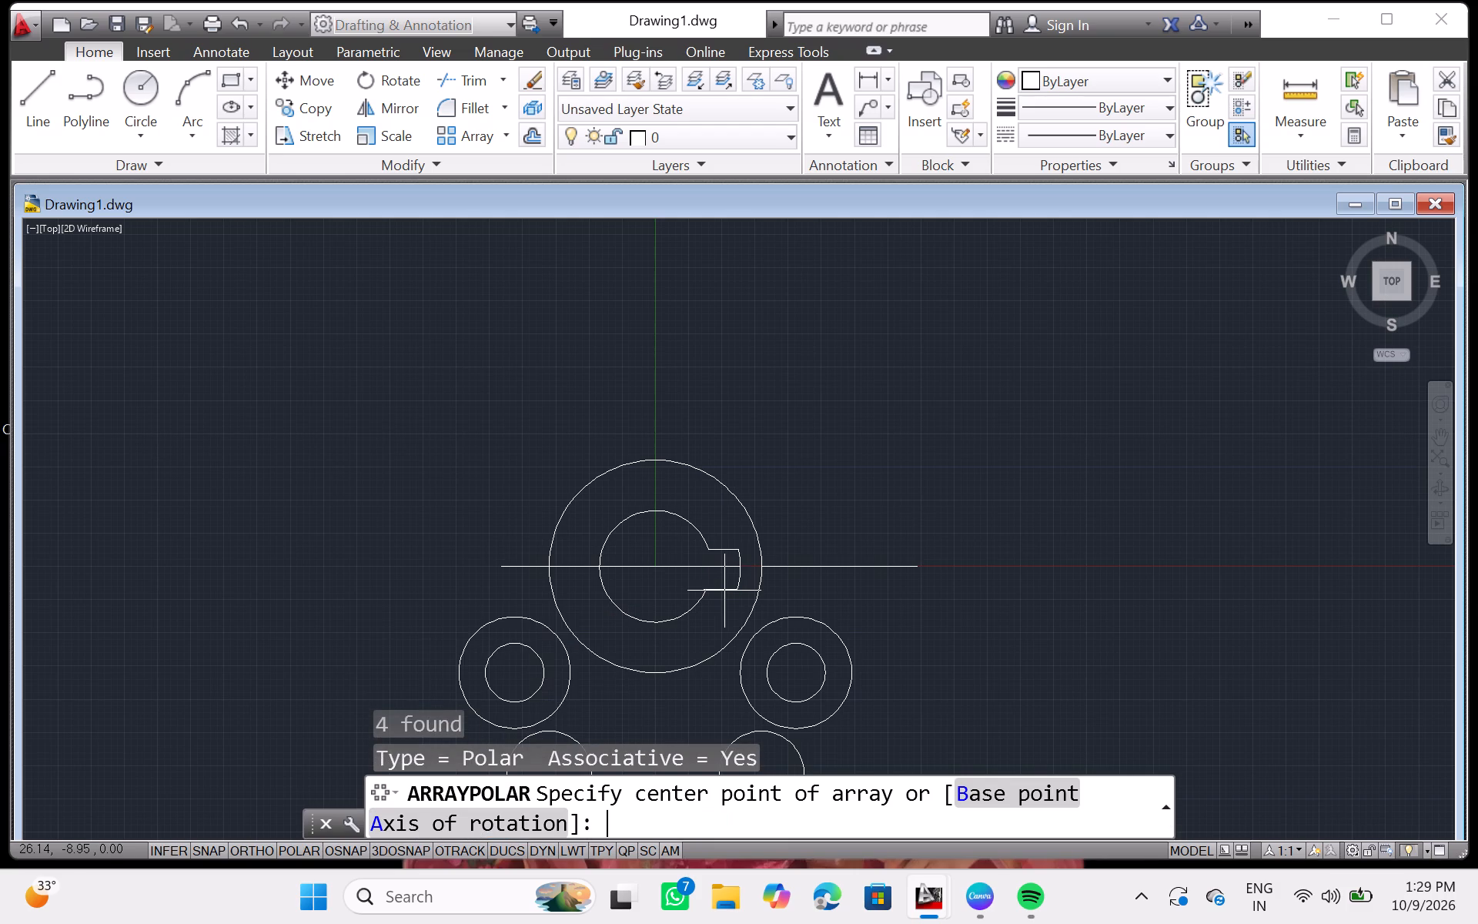